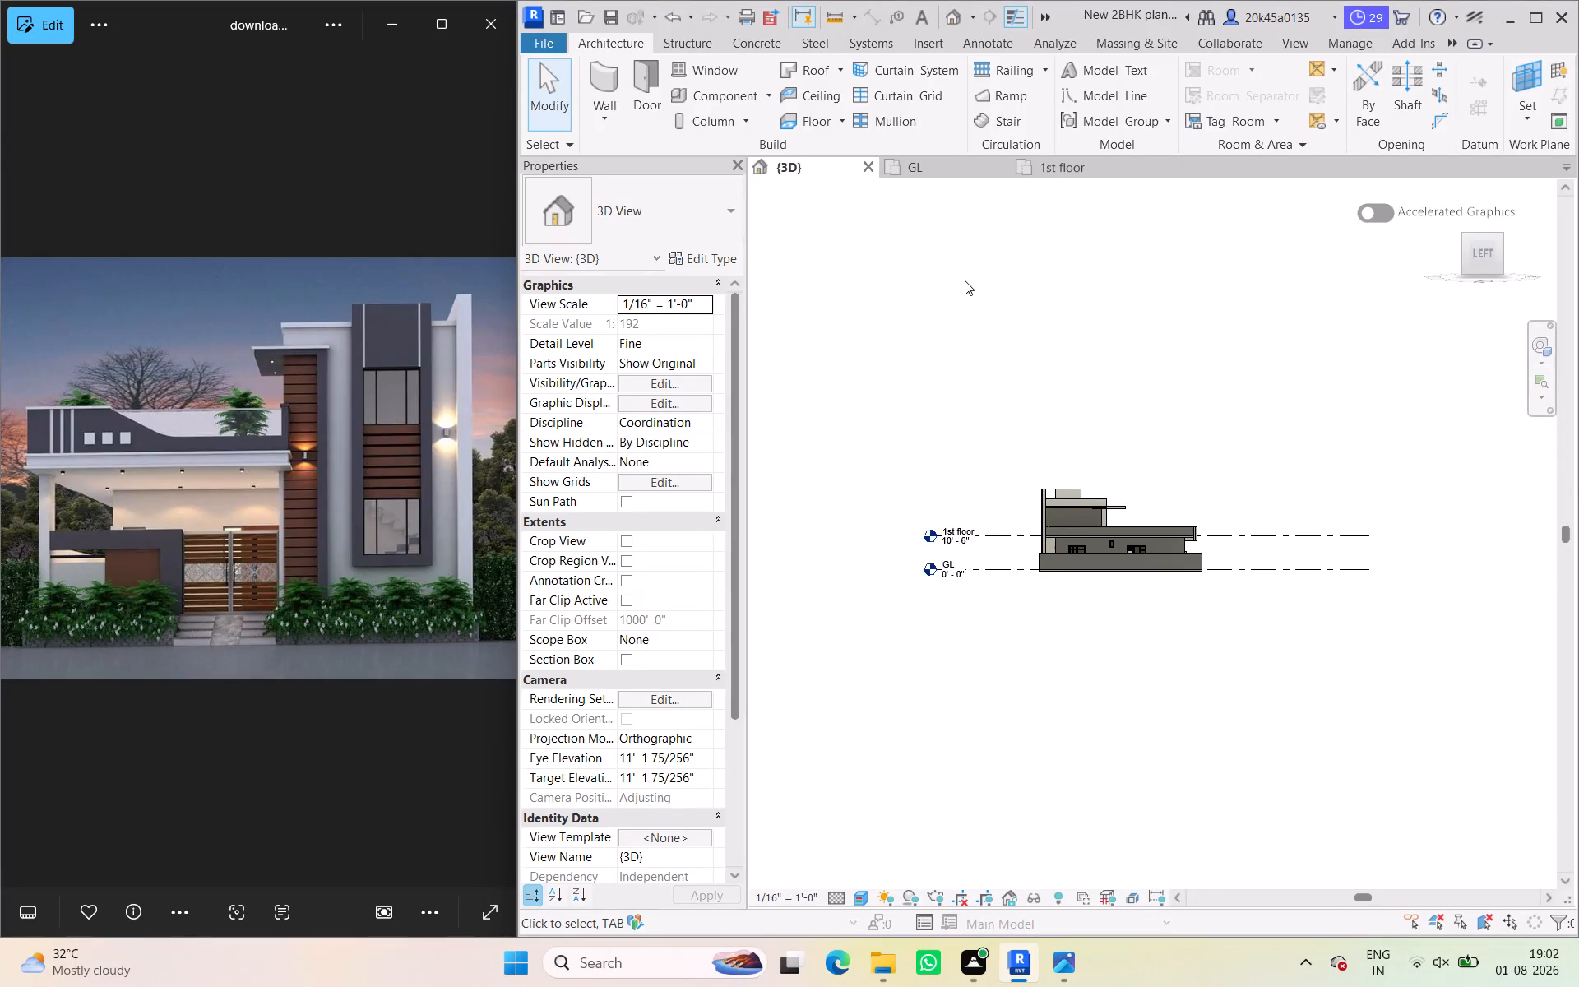
# Save the house project.
pyautogui.tripleClick(605, 17)
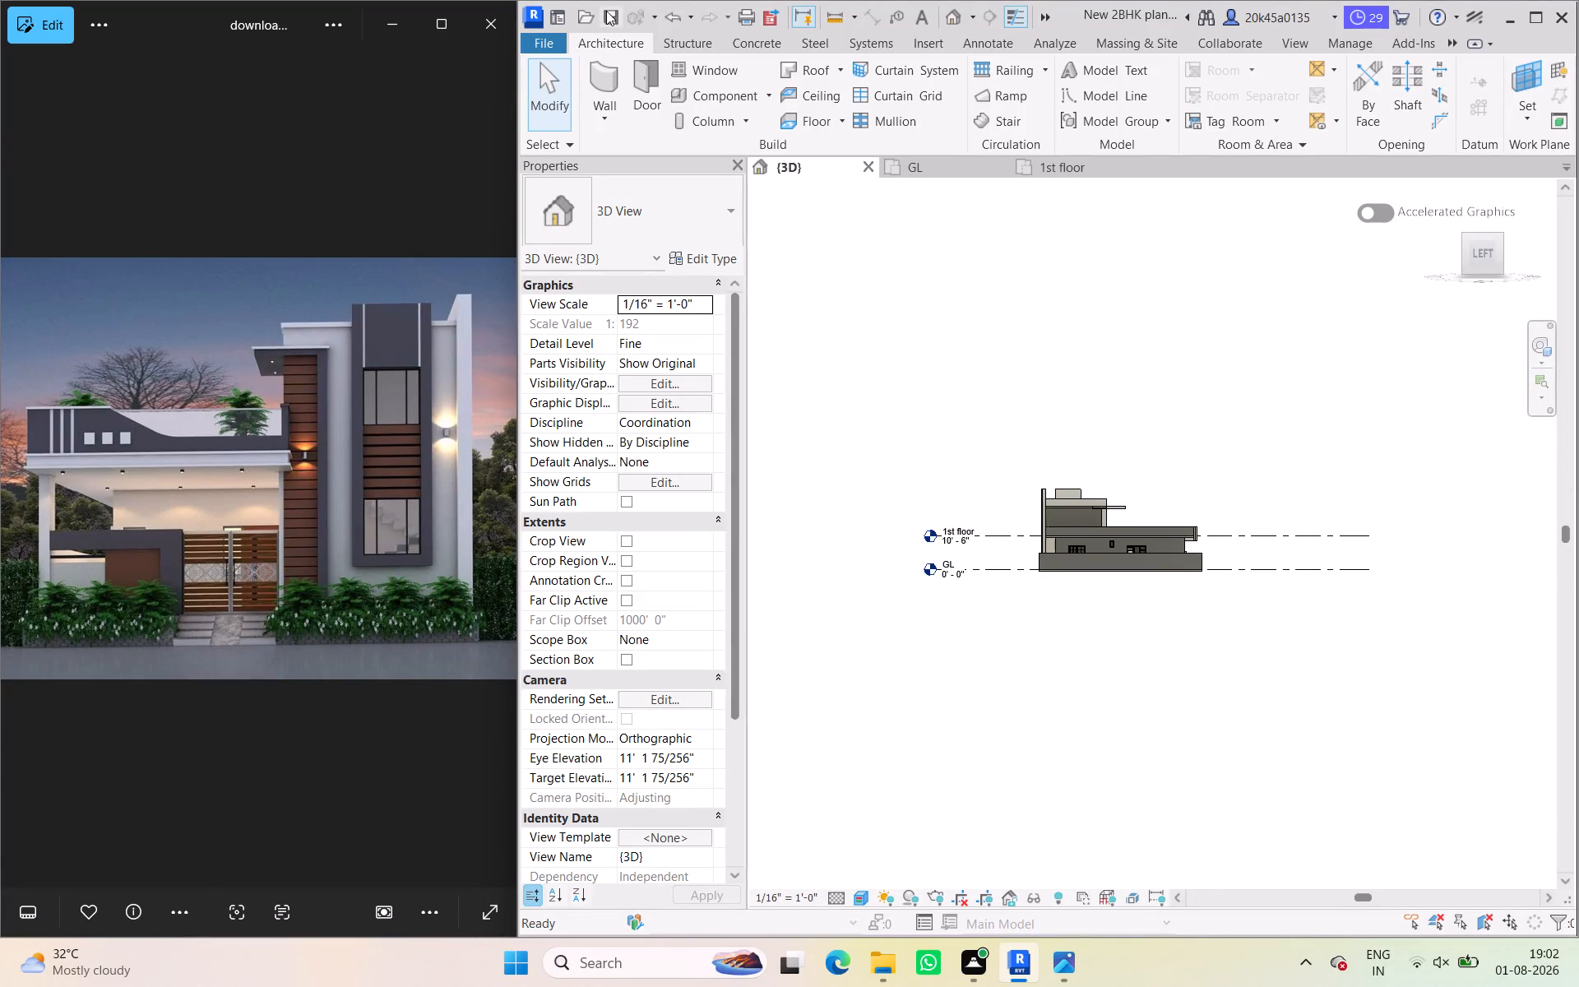
pyautogui.tripleClick(609, 12)
pyautogui.click(609, 12)
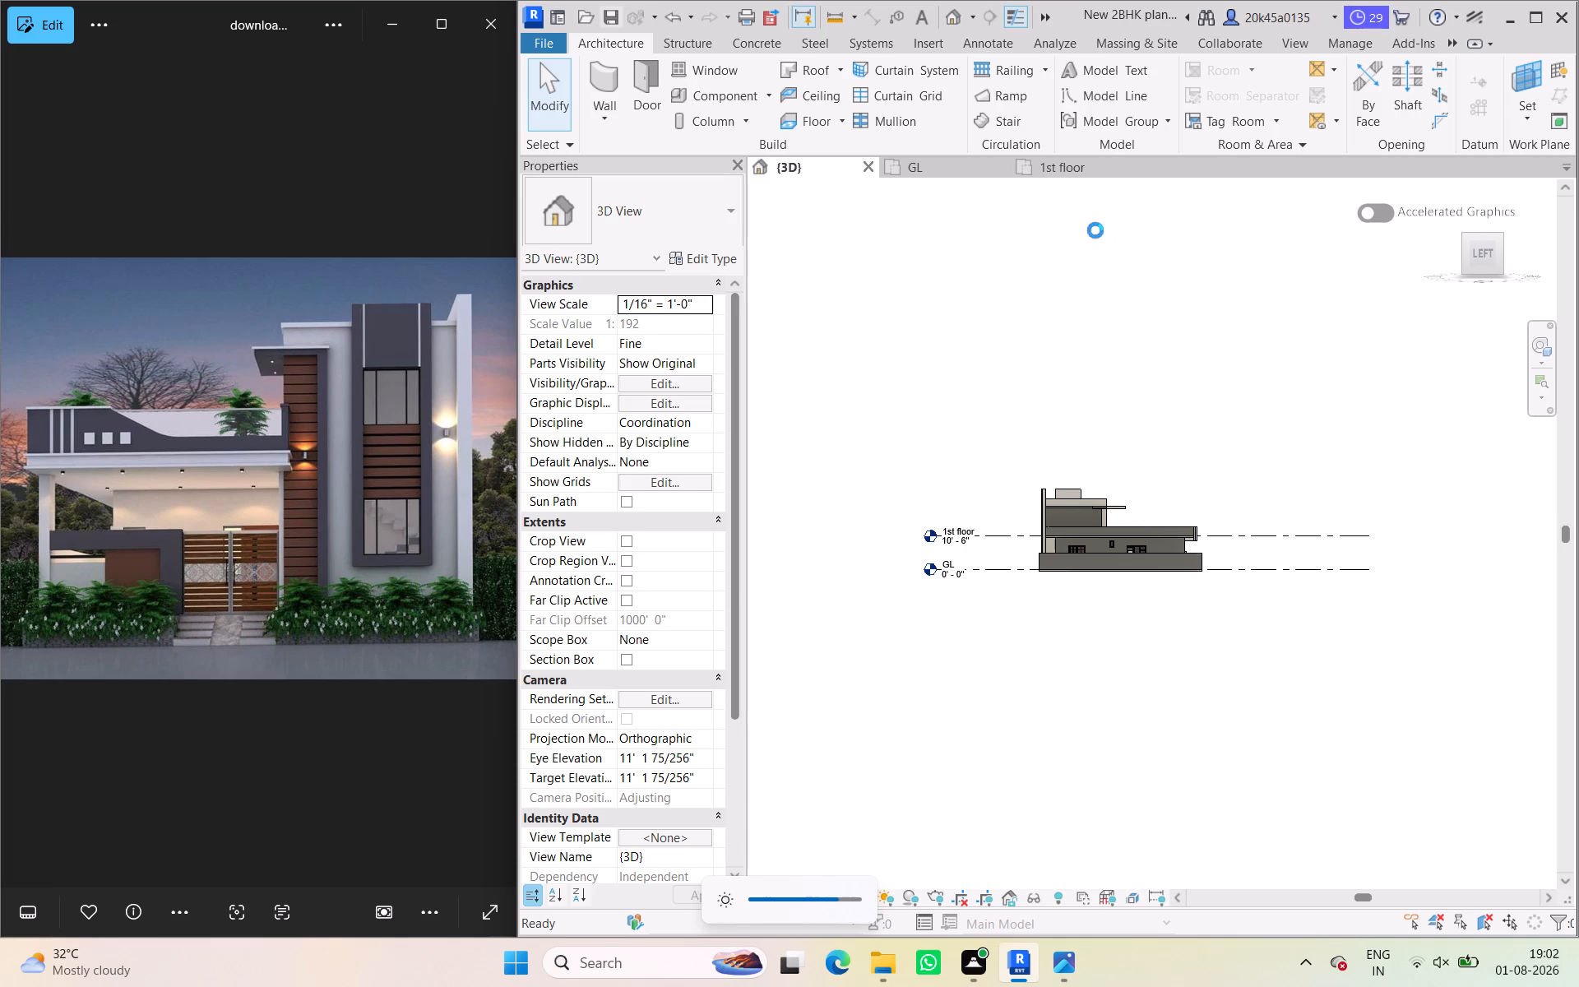
# Examine the house in 3D from the back-left corner round to the Right view, checking the gate-side facade against the reference photo.
pyautogui.moveTo(1478, 253); pyautogui.dragTo(1562, 291)
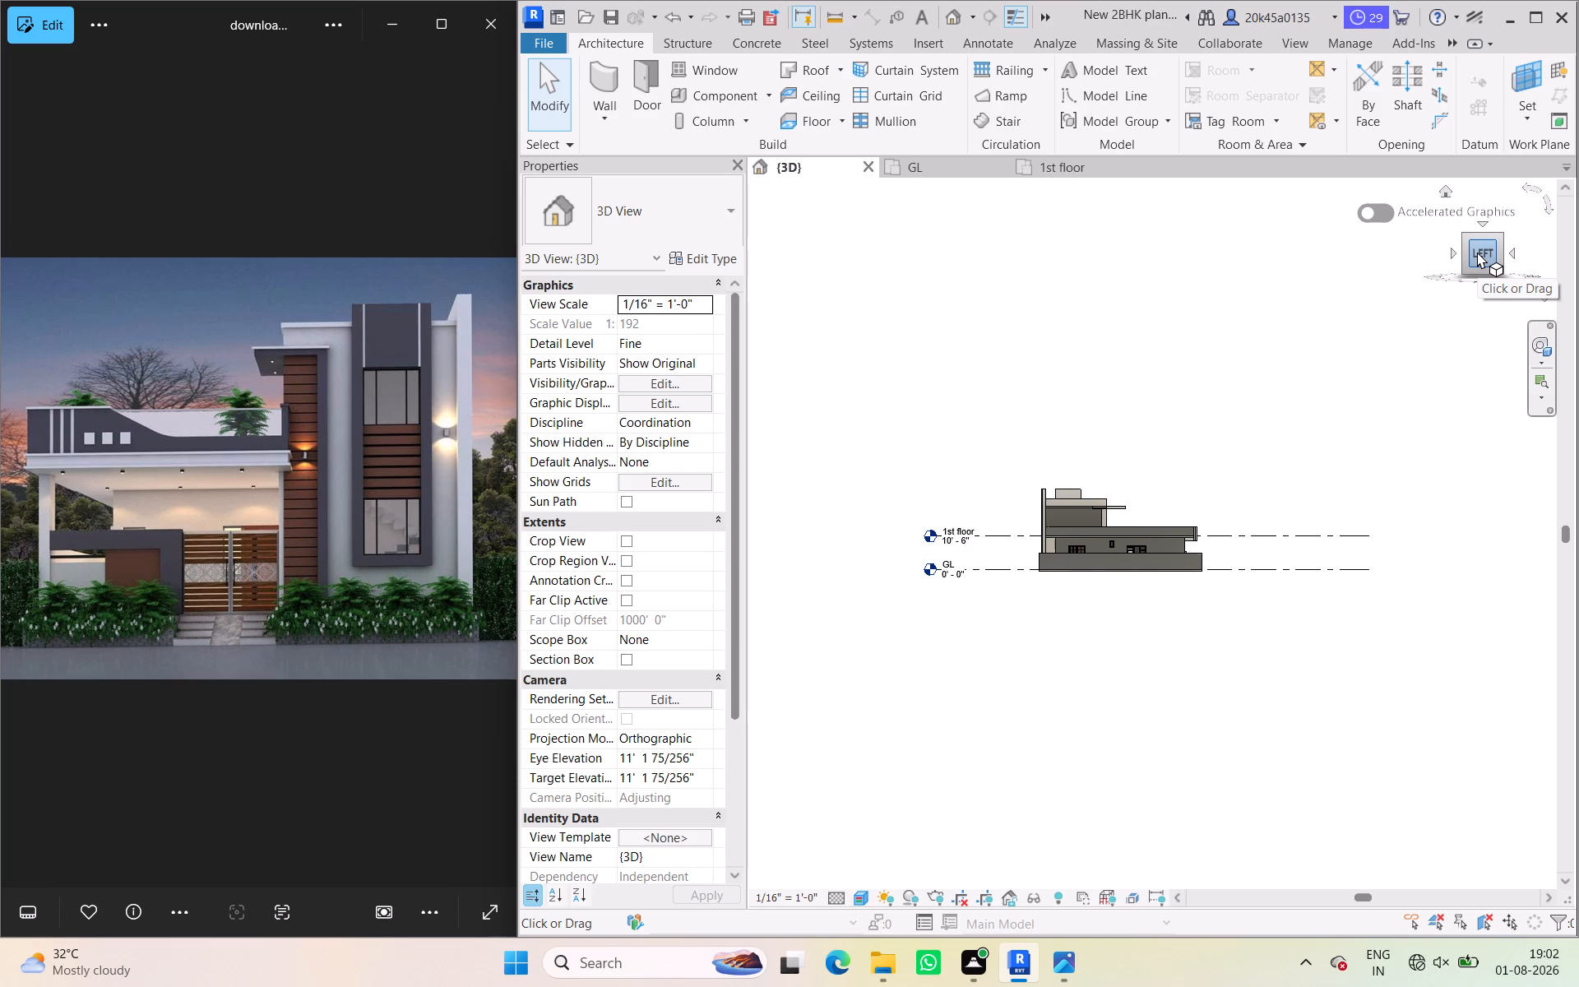
pyautogui.moveTo(1481, 246); pyautogui.dragTo(780, 265)
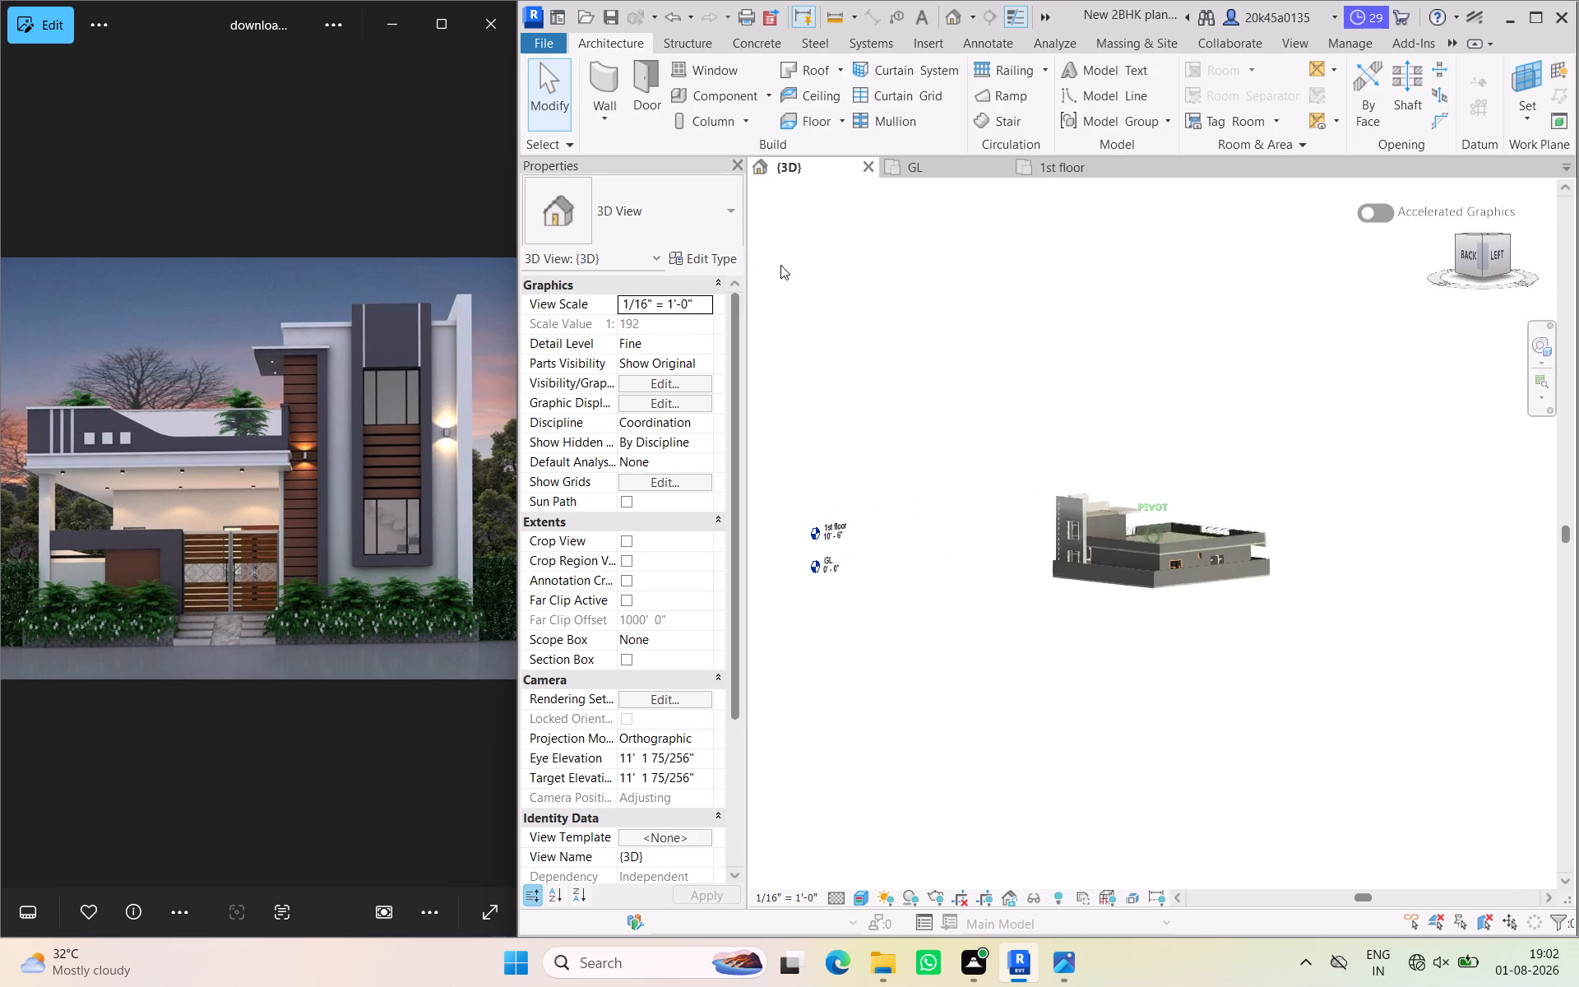
pyautogui.moveTo(780, 265); pyautogui.dragTo(1062, 312)
pyautogui.moveTo(1472, 260); pyautogui.dragTo(1473, 260)
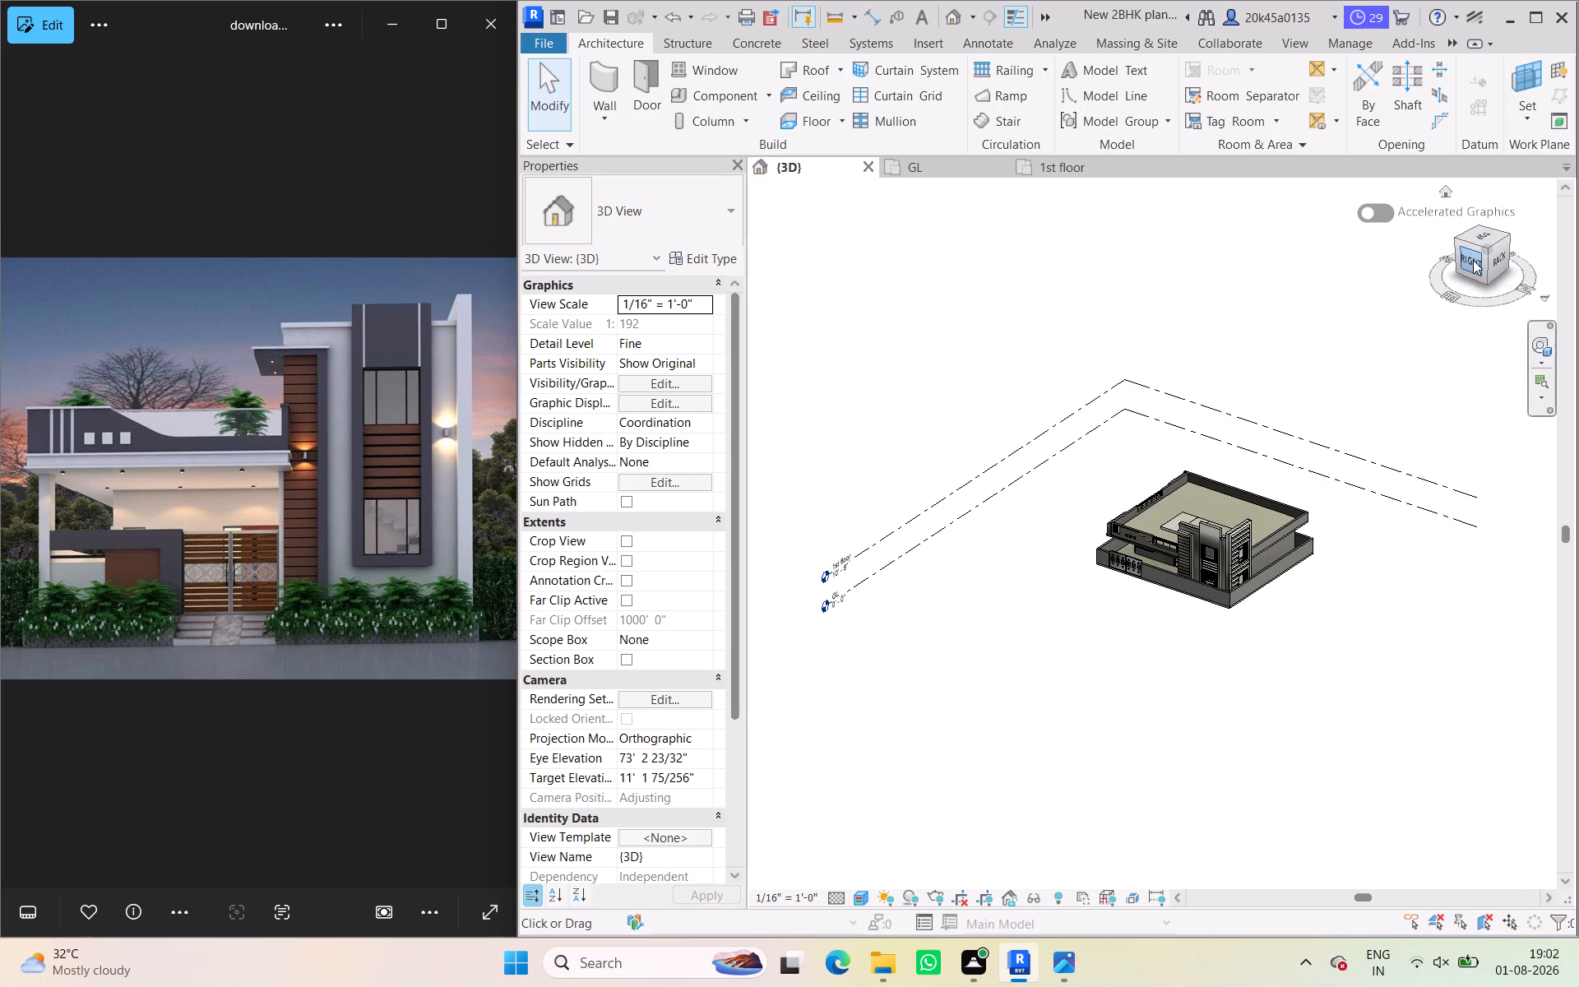
pyautogui.moveTo(1473, 260); pyautogui.dragTo(1485, 210)
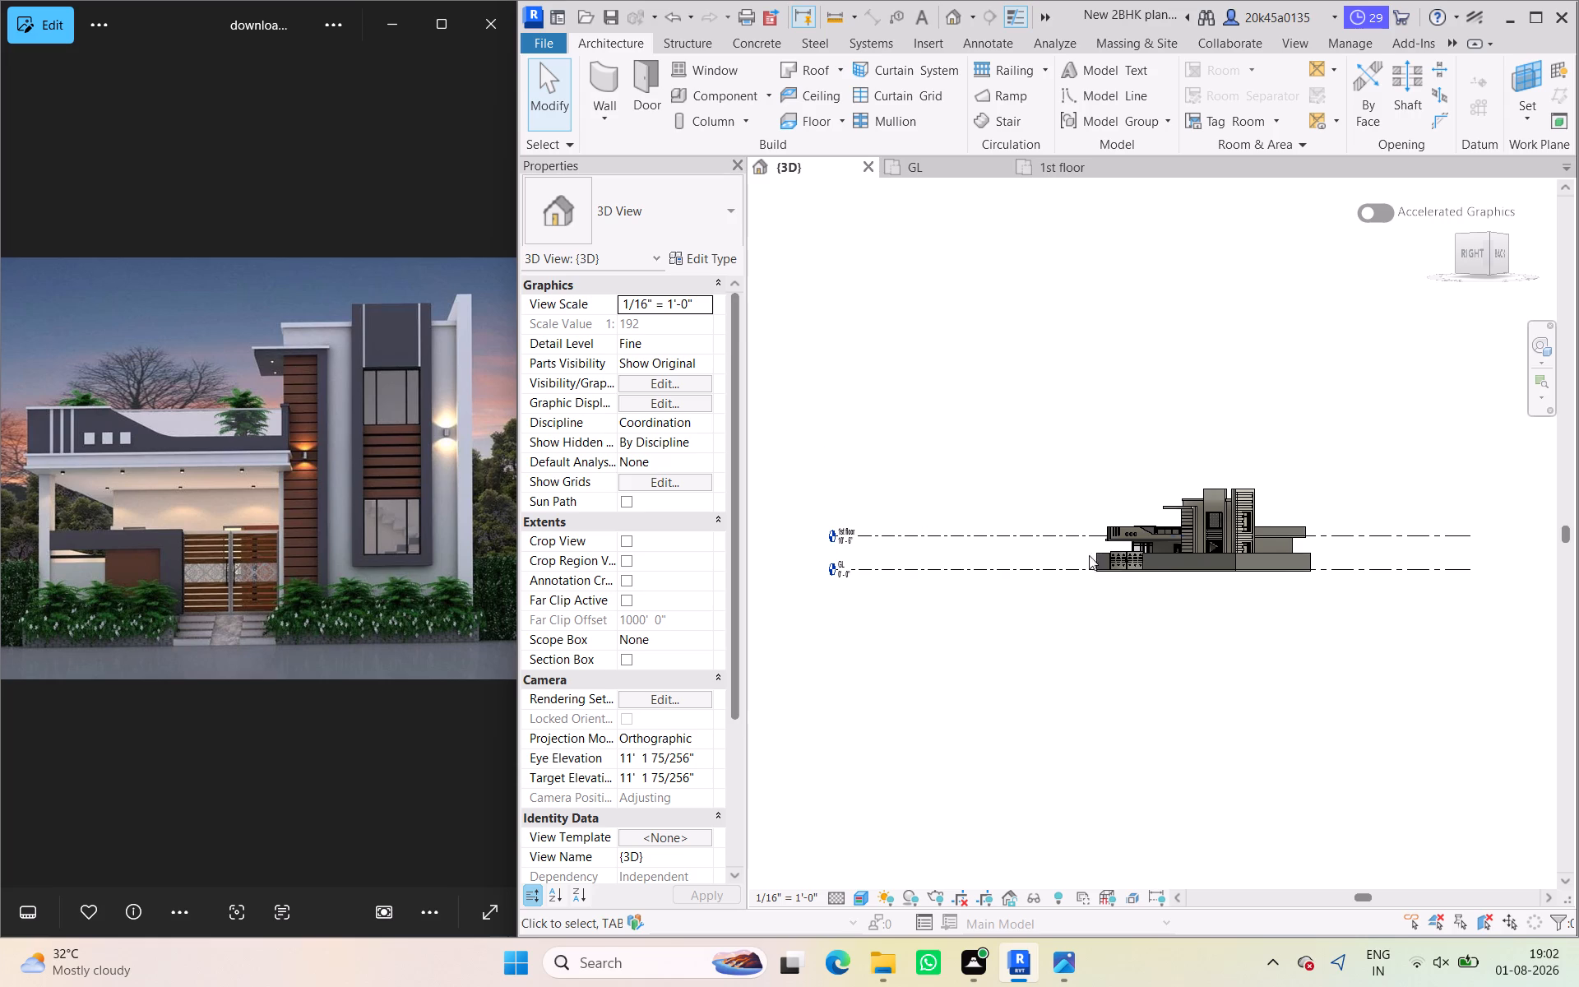
pyautogui.click(1464, 257)
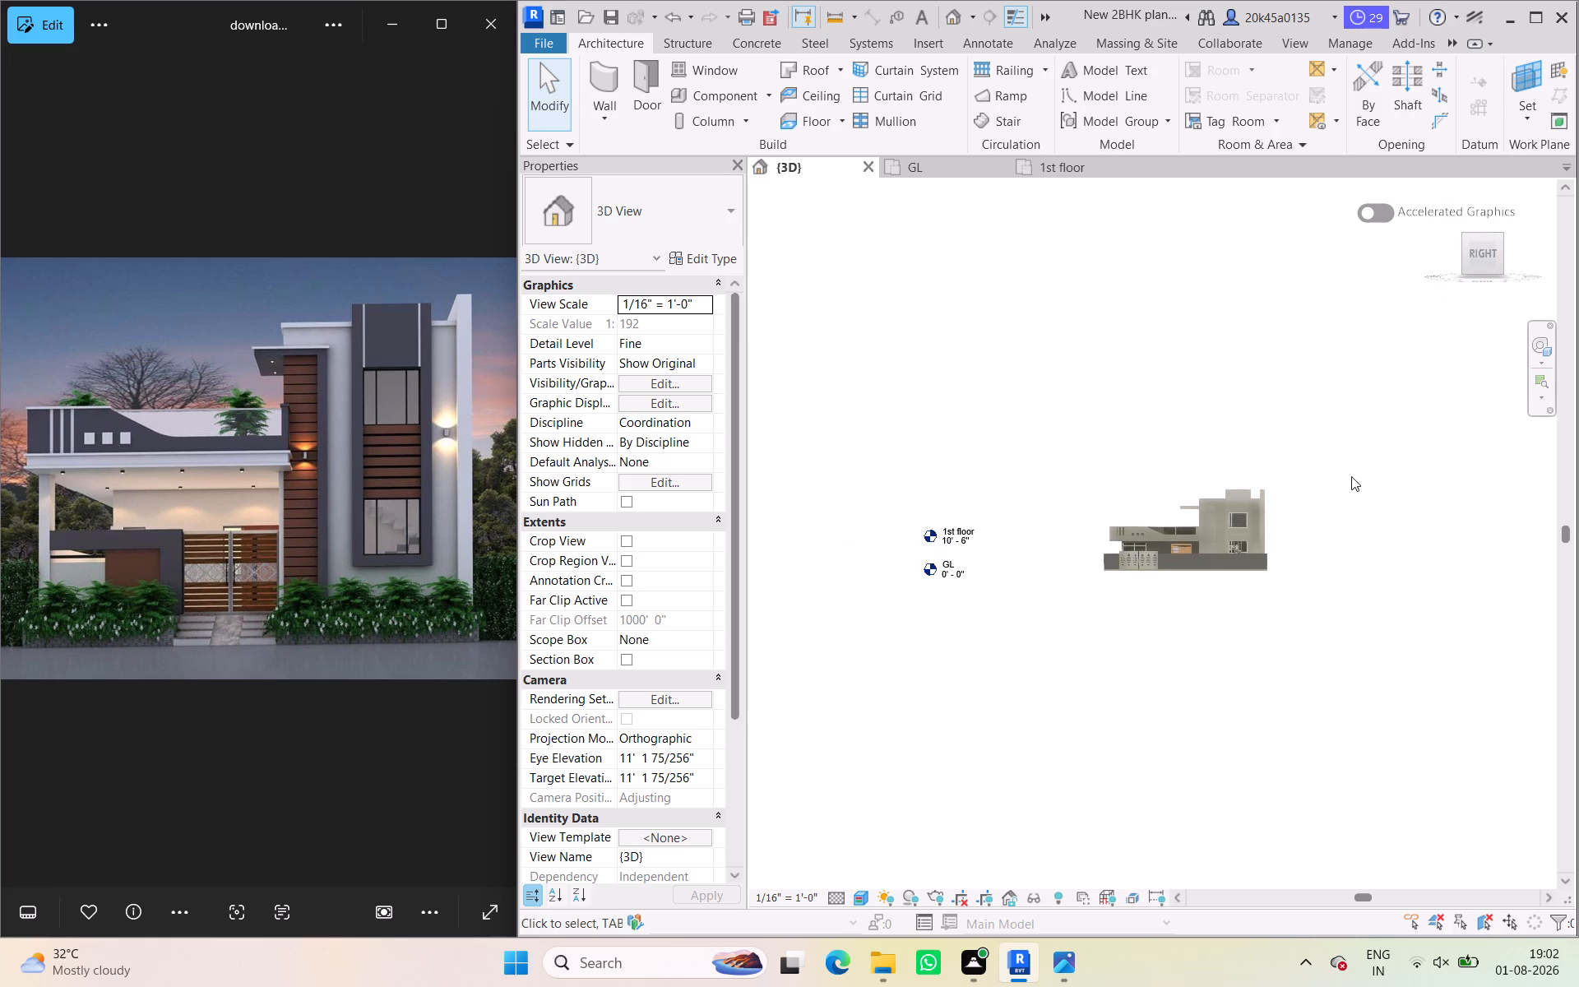
pyautogui.scroll(11, 1211, 534)
pyautogui.moveTo(1252, 515); pyautogui.dragTo(1076, 538, button='middle')
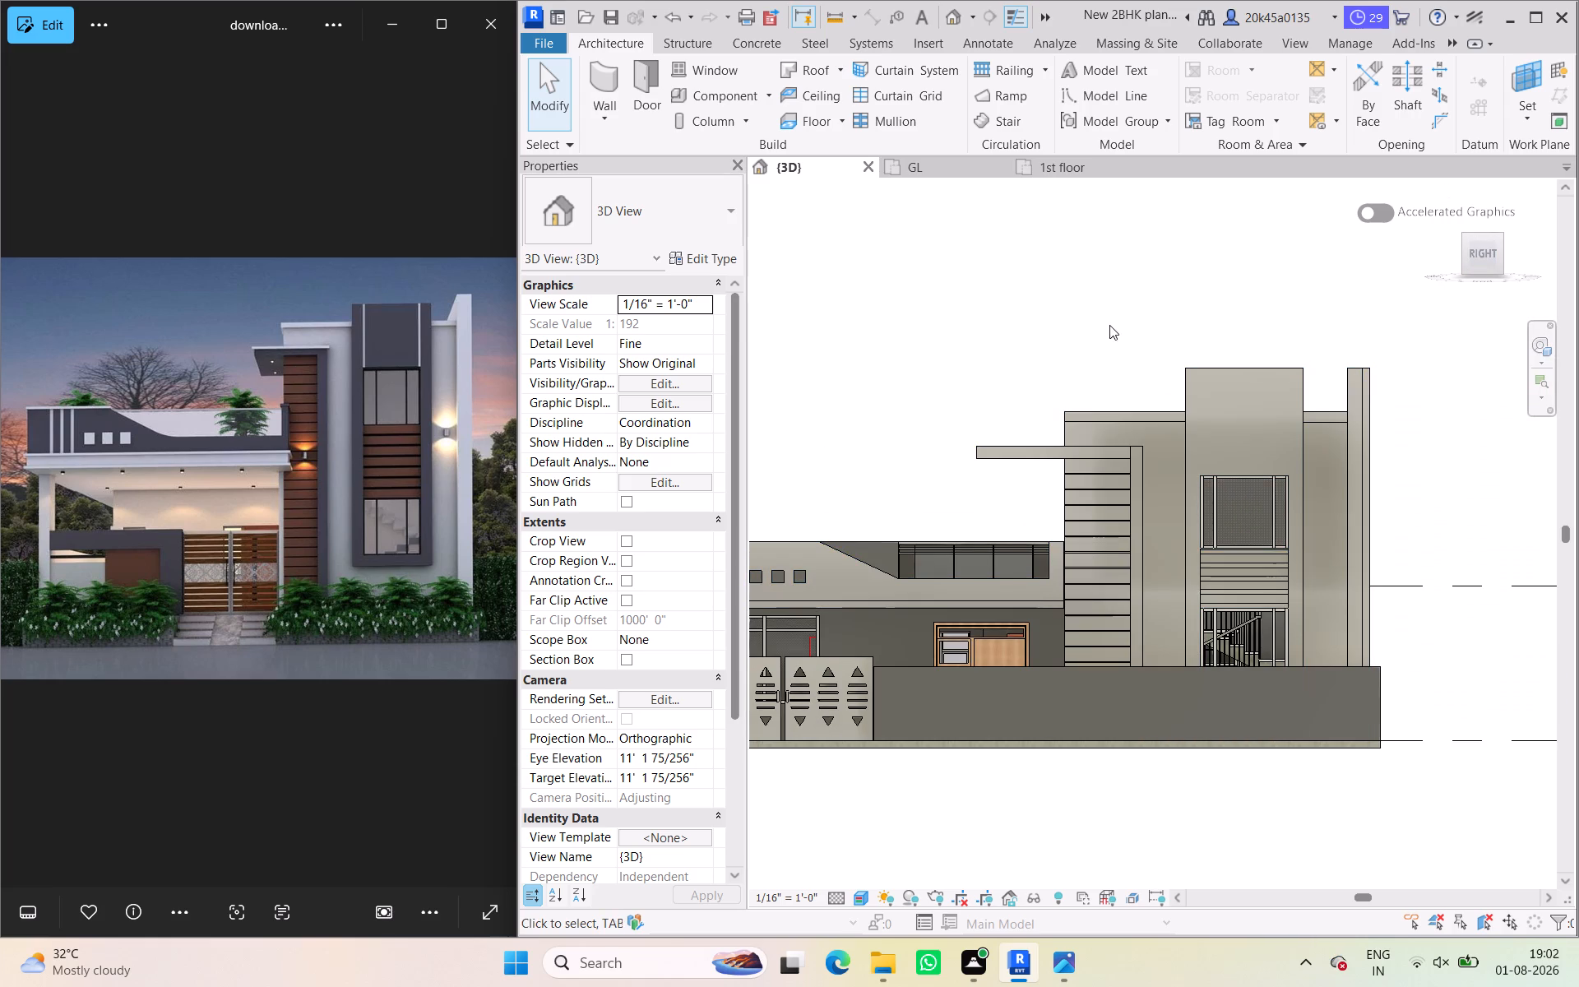
pyautogui.click(1109, 325)
pyautogui.scroll(-3, 1271, 470)
pyautogui.moveTo(1284, 470); pyautogui.dragTo(1303, 486, button='middle')
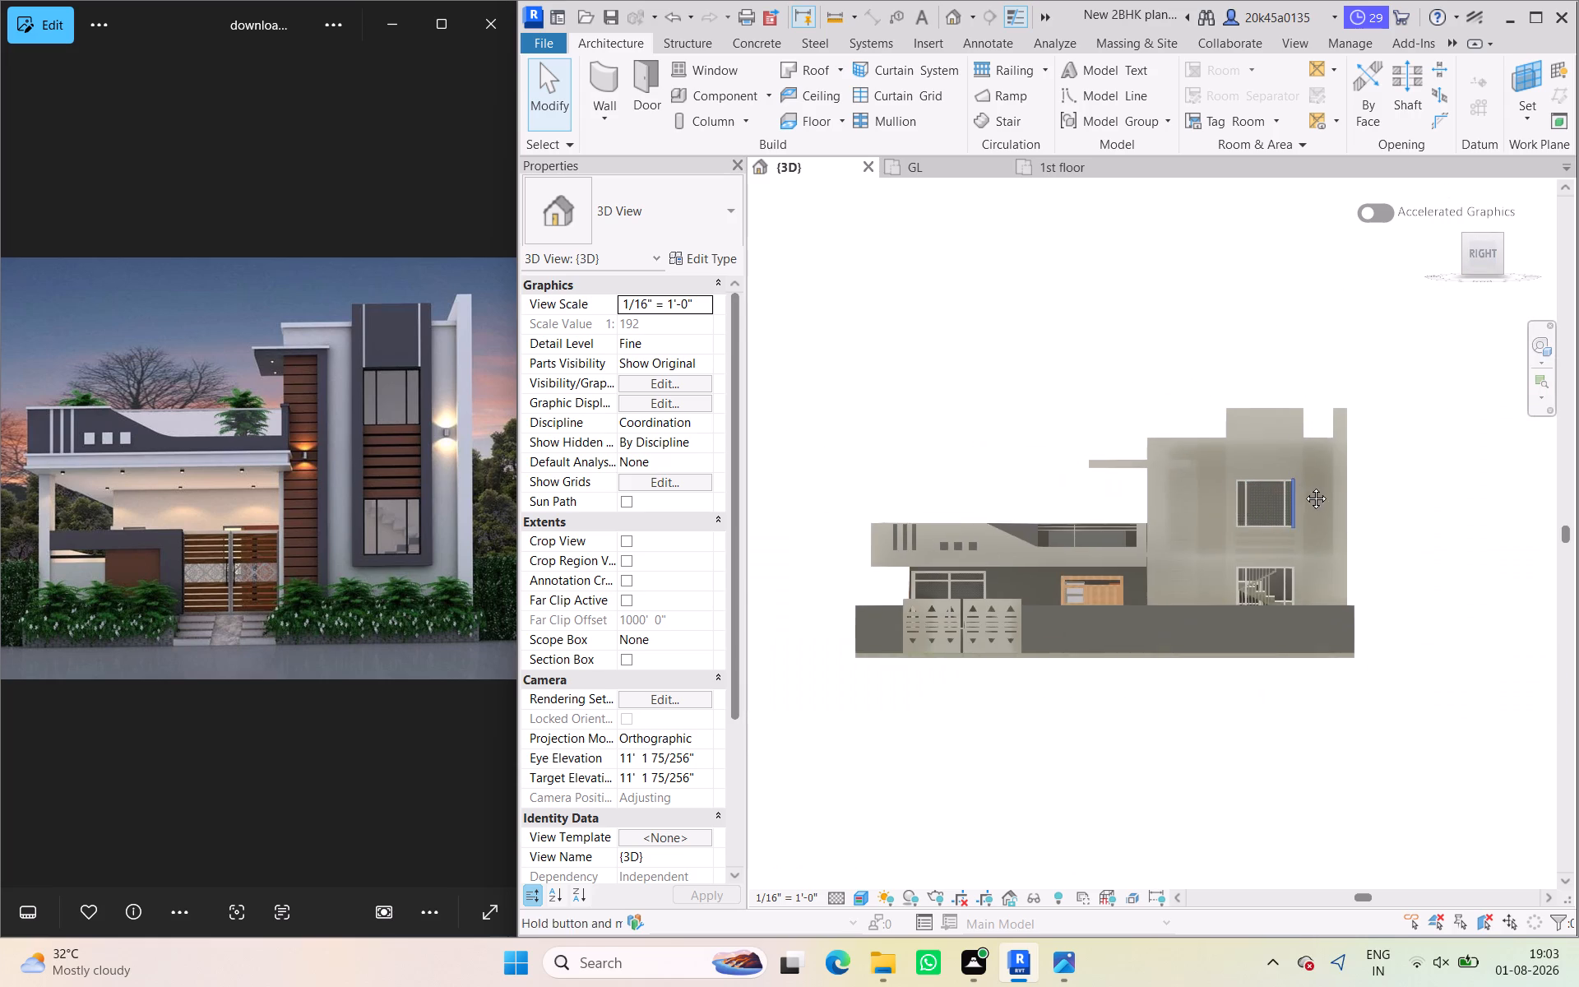
pyautogui.moveTo(1303, 486); pyautogui.dragTo(1307, 494, button='middle')
# Switch the 3D view's visual style to one with flat grey walls and blue glass.
pyautogui.click(850, 898)
pyautogui.click(857, 898)
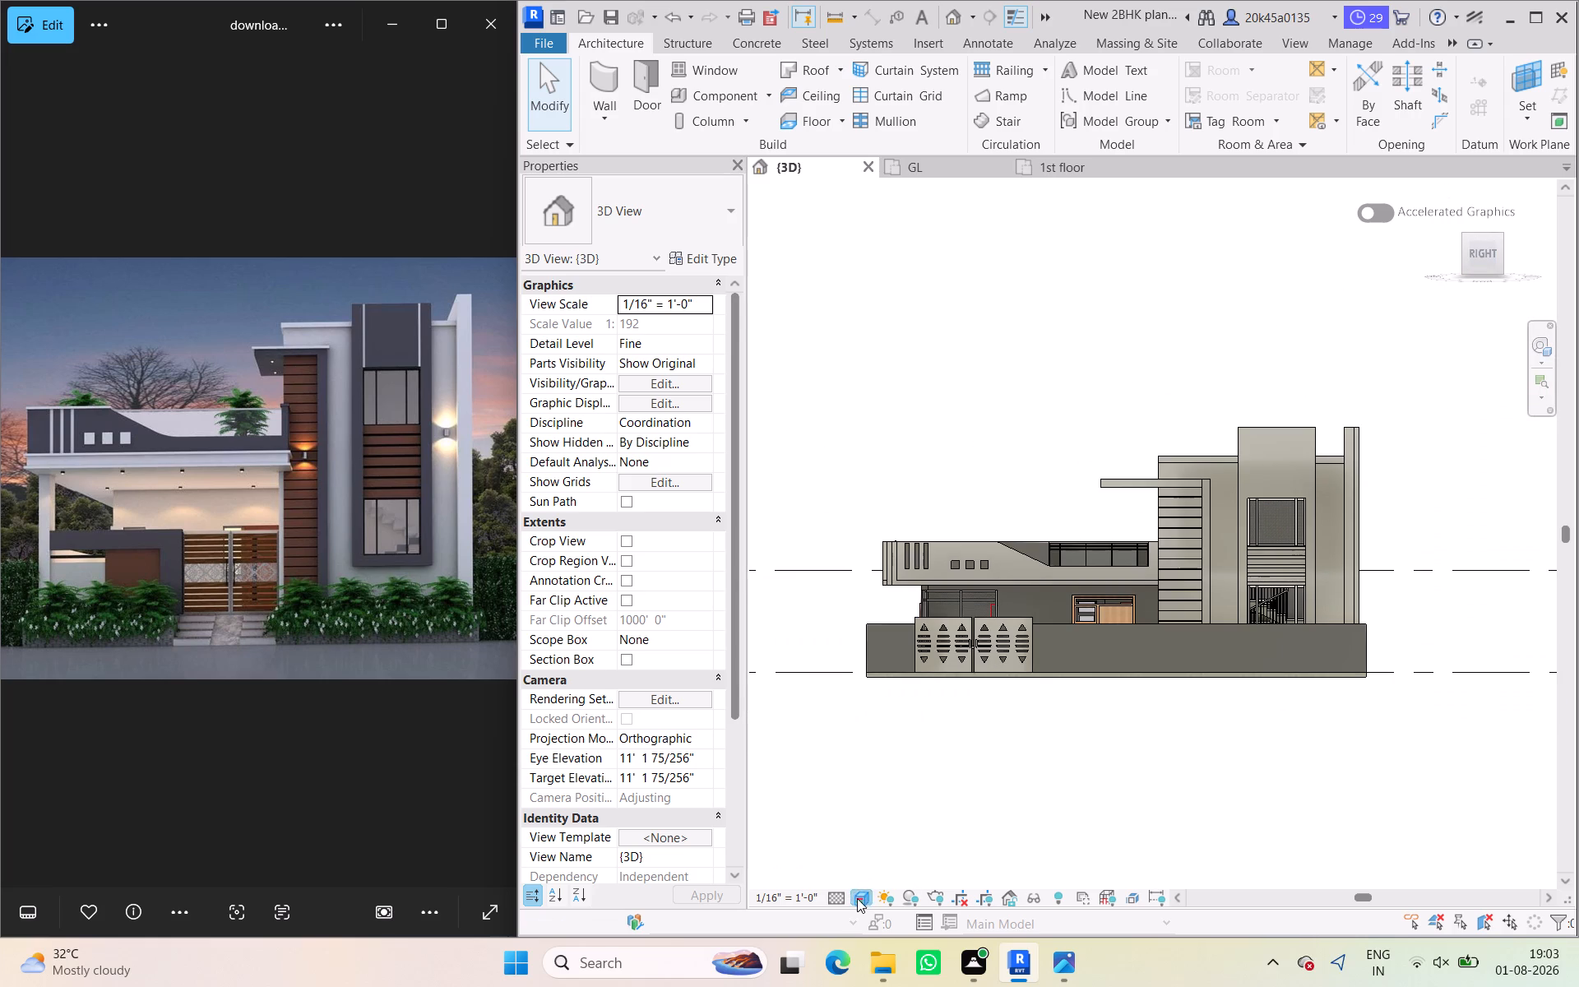
pyautogui.click(887, 857)
pyautogui.click(1030, 367)
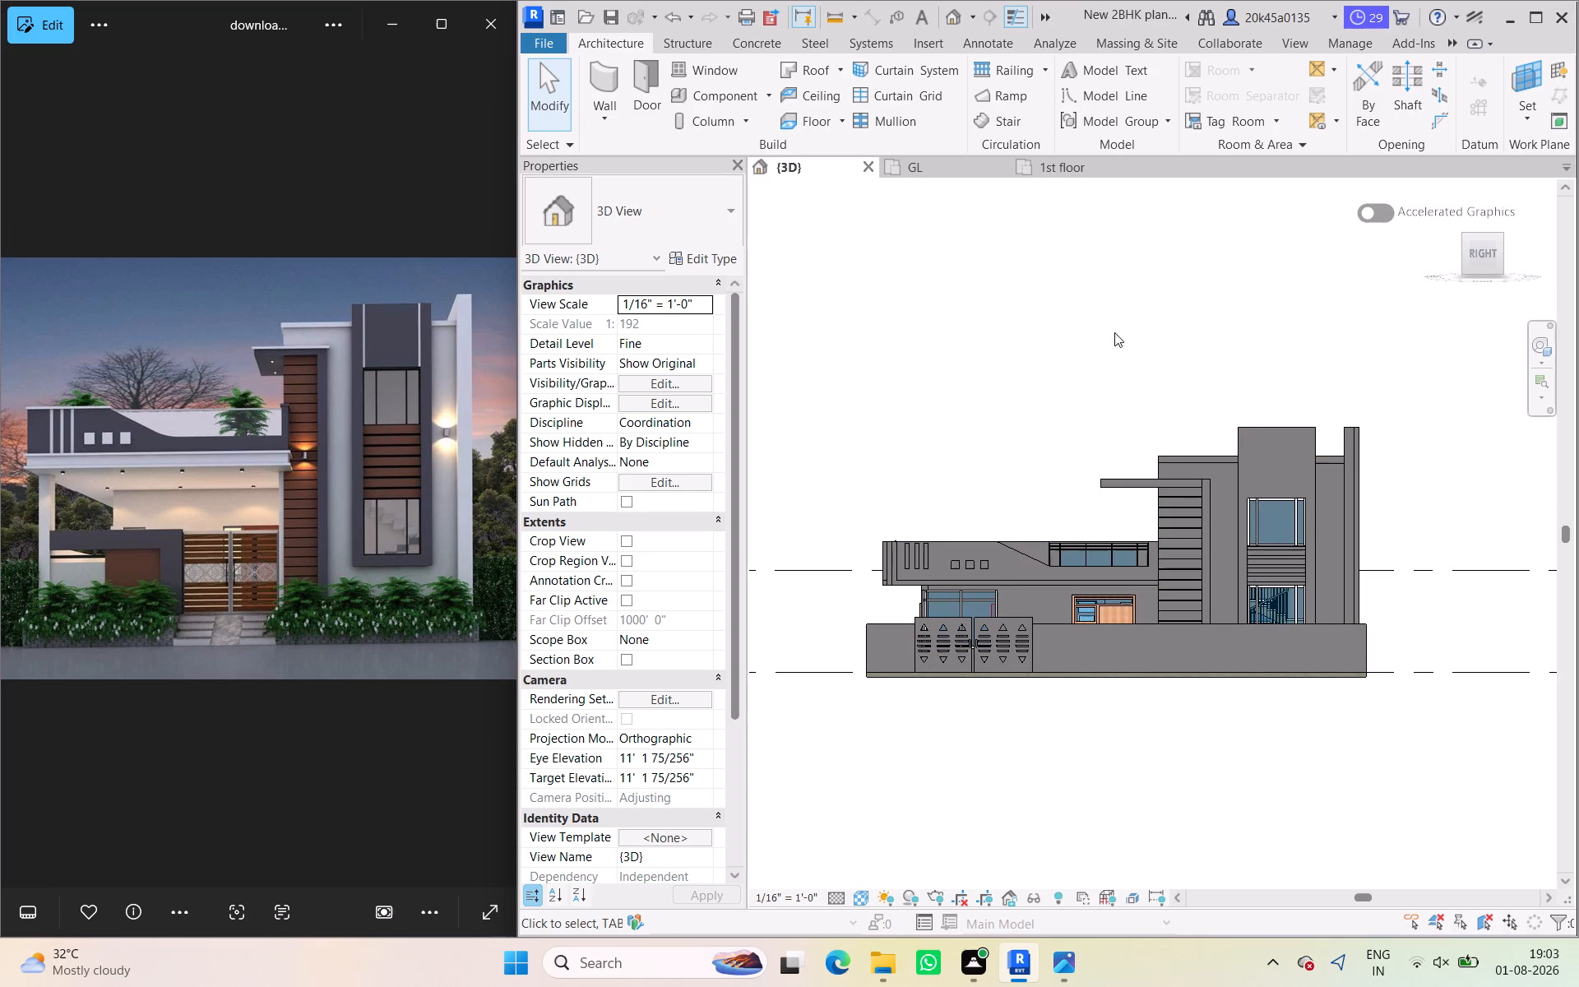
# Examine the stair tower's Back face in 3D, including its horizontal grooves and two curtain windows.
pyautogui.moveTo(1475, 255); pyautogui.dragTo(1465, 262)
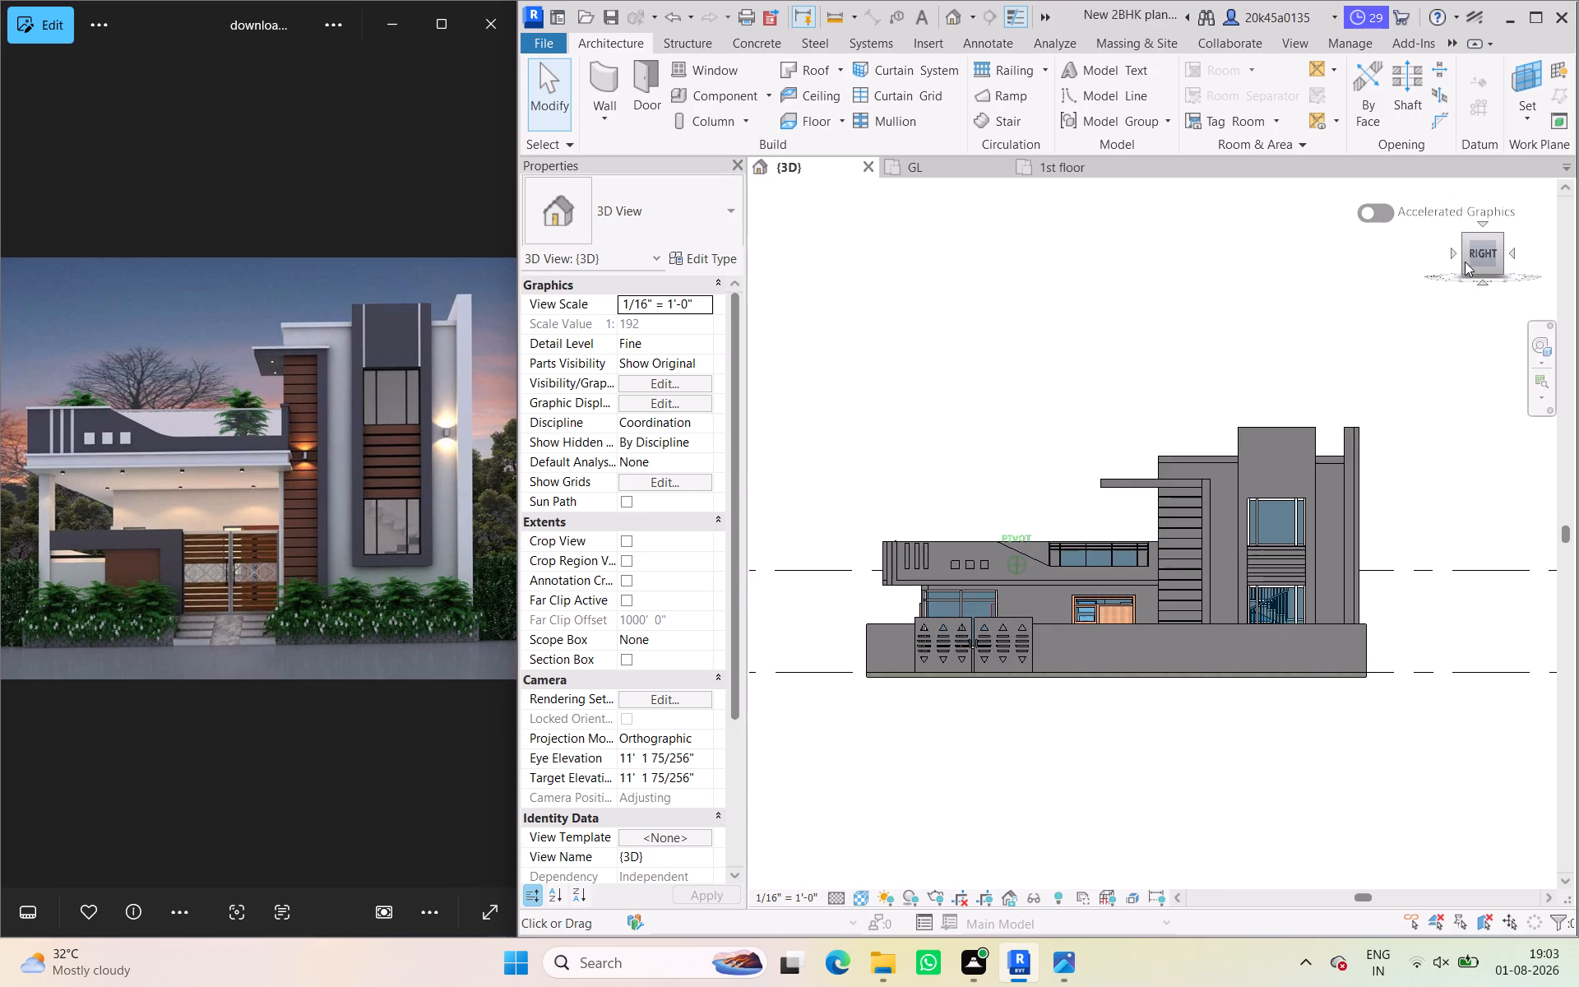
pyautogui.moveTo(1465, 262); pyautogui.dragTo(1262, 312)
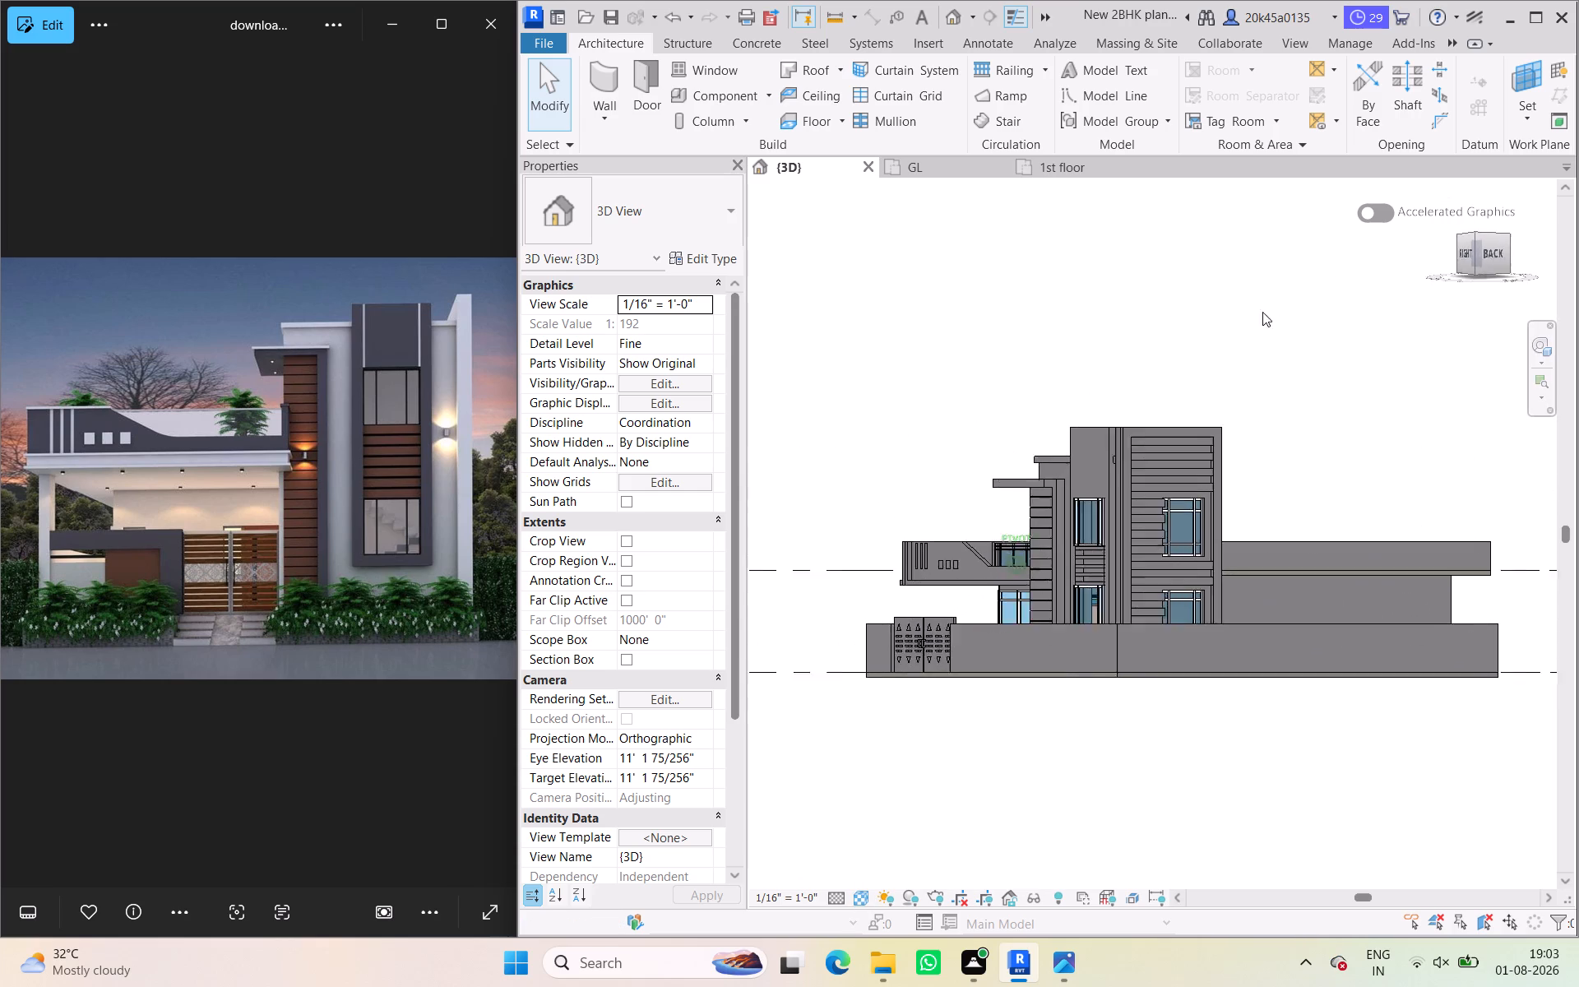
pyautogui.moveTo(1262, 312); pyautogui.dragTo(1267, 301)
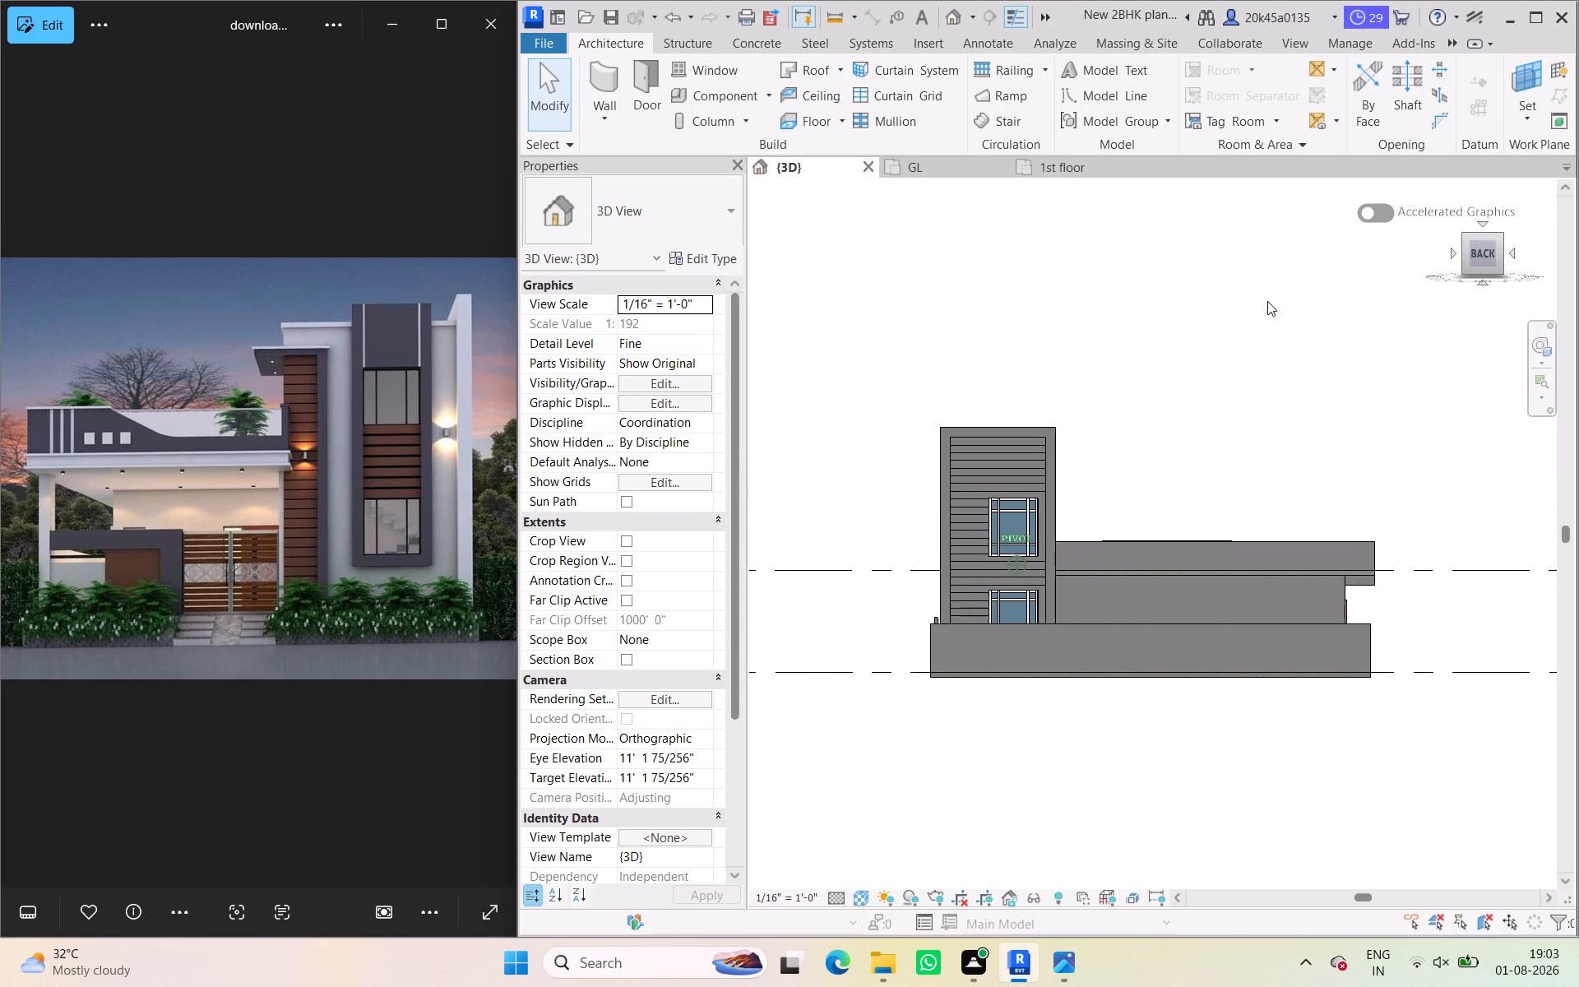
pyautogui.moveTo(1267, 301); pyautogui.dragTo(1316, 318)
pyautogui.moveTo(1316, 318); pyautogui.dragTo(1307, 318)
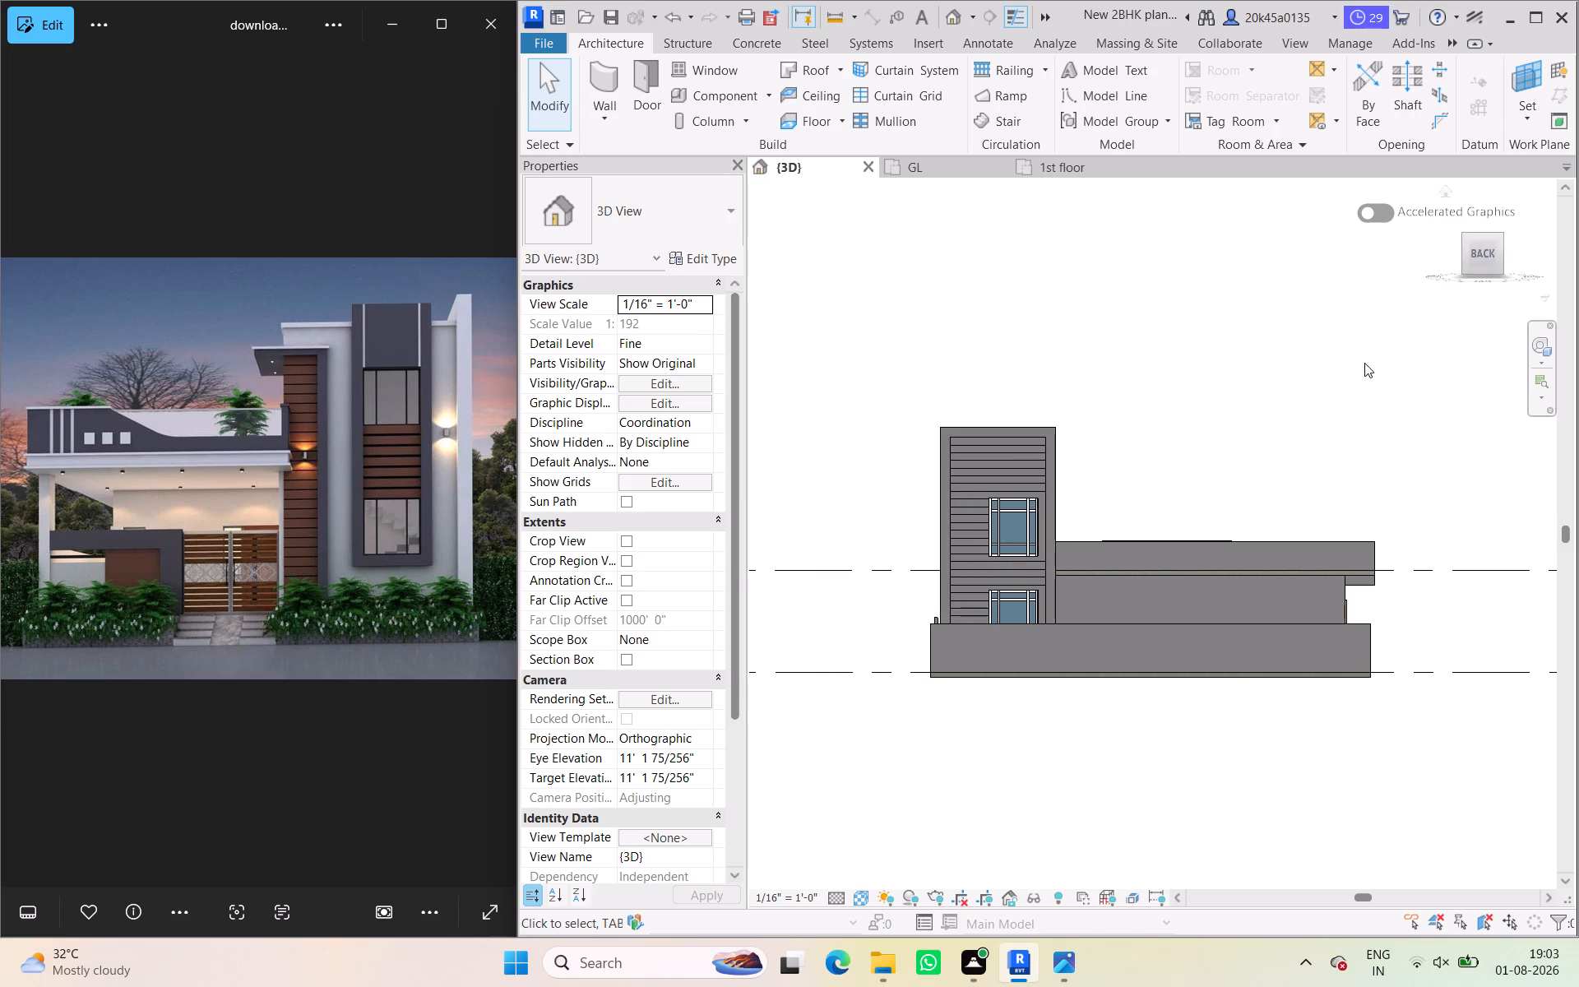
pyautogui.scroll(3, 1119, 504)
pyautogui.moveTo(1105, 505); pyautogui.dragTo(1167, 447, button='middle')
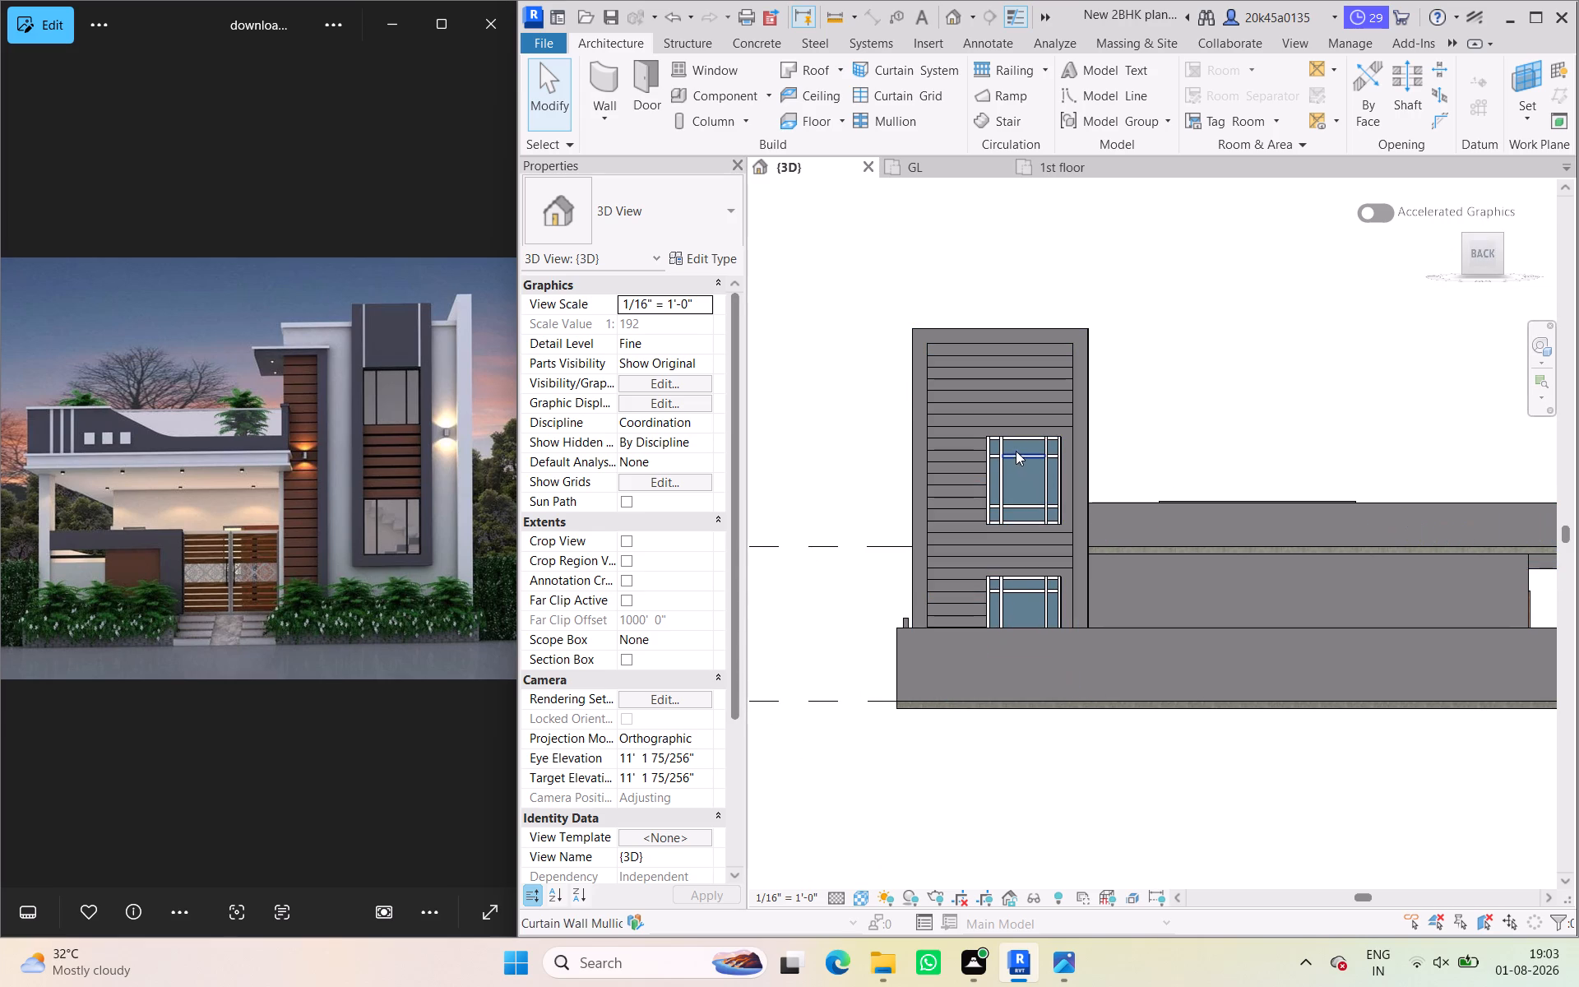
pyautogui.scroll(5, 1026, 441)
pyautogui.moveTo(1030, 445); pyautogui.dragTo(1044, 456, button='middle')
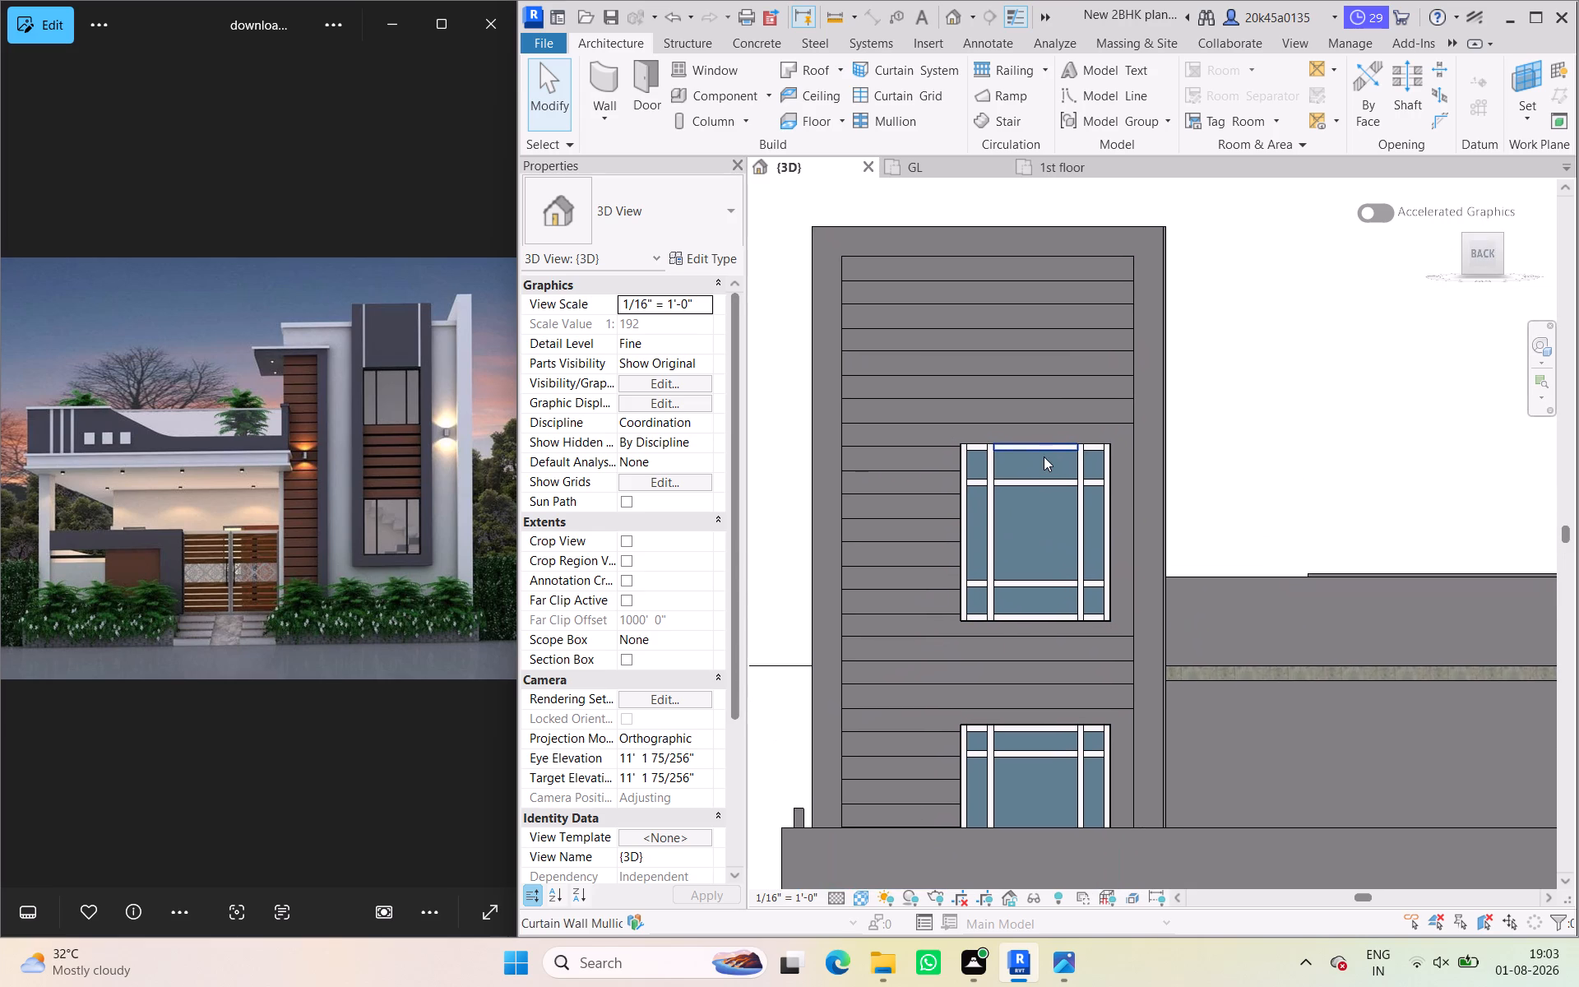
pyautogui.scroll(-6, 1048, 455)
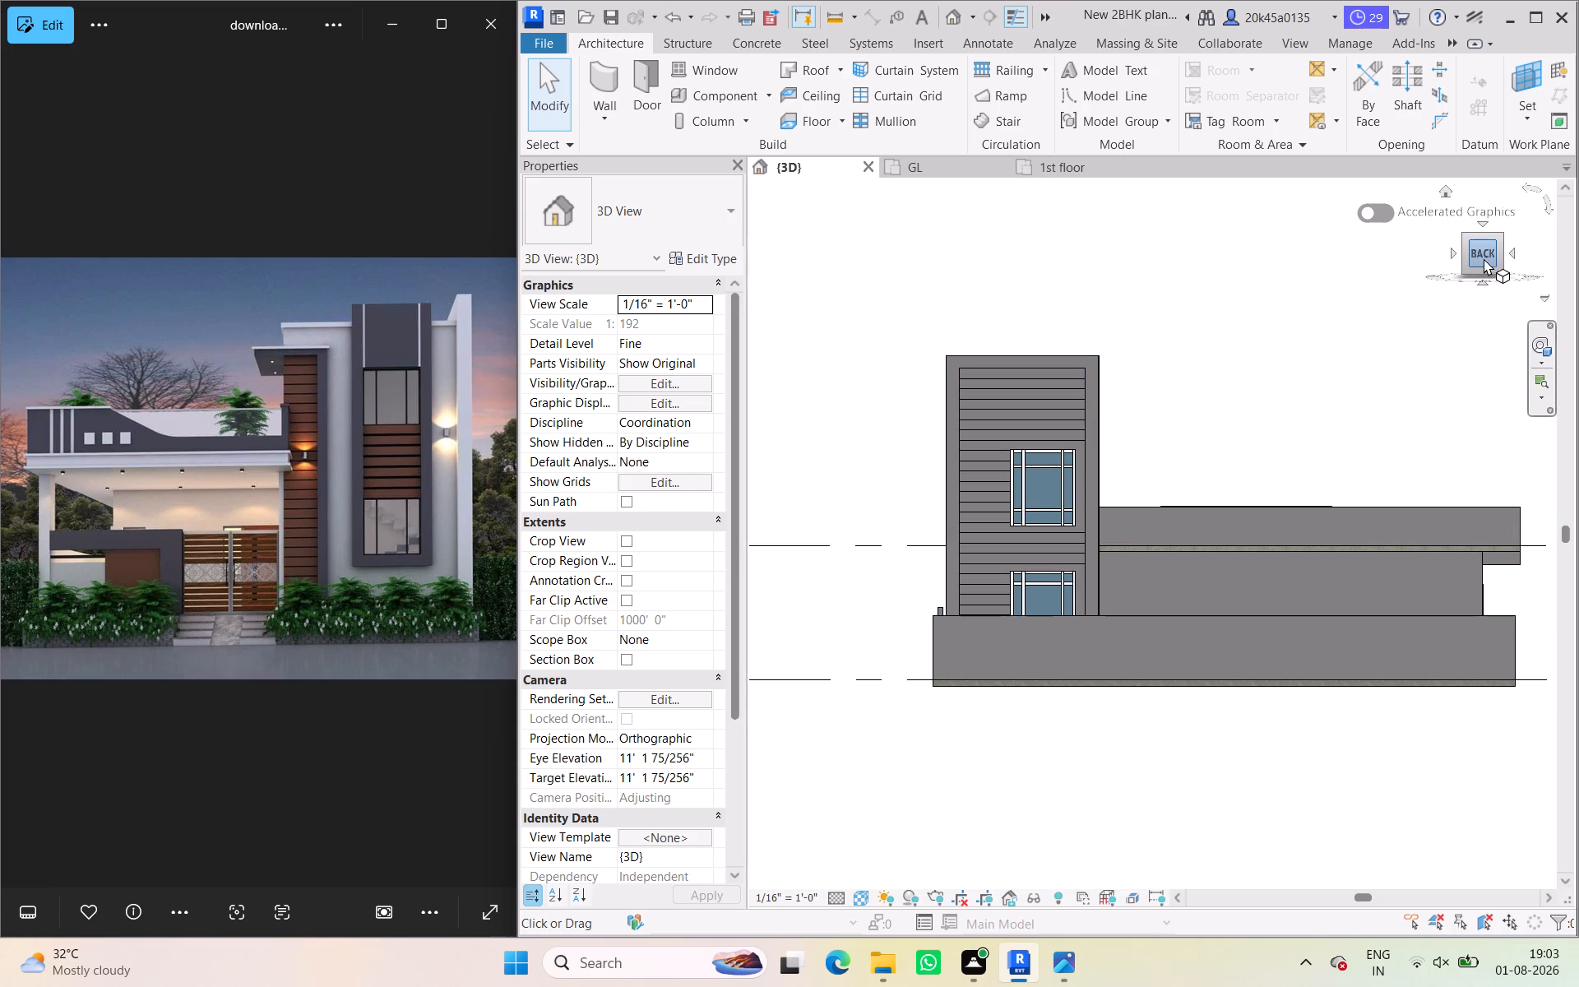
# Examine the gate-side facade in the Right view, including the sloped parapet, glass railing, grooved column, gate and door.
pyautogui.moveTo(1484, 257); pyautogui.dragTo(1529, 285)
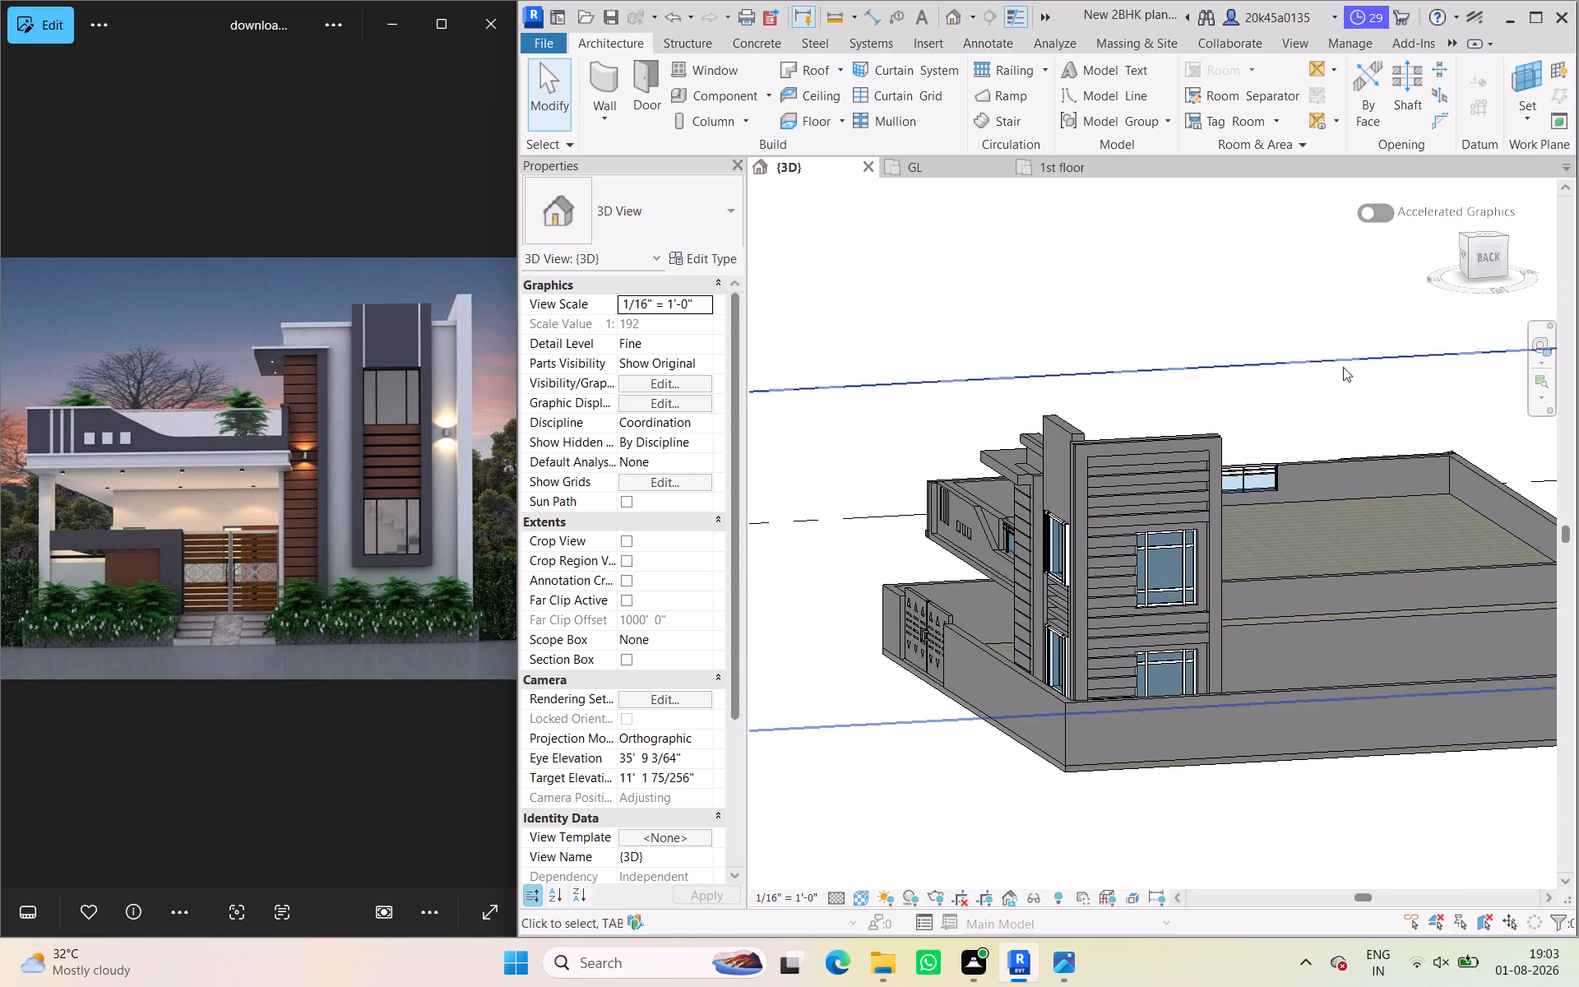
pyautogui.scroll(-3, 1327, 379)
pyautogui.moveTo(1314, 382); pyautogui.dragTo(1229, 340, button='middle')
pyautogui.moveTo(1489, 262); pyautogui.dragTo(1438, 249)
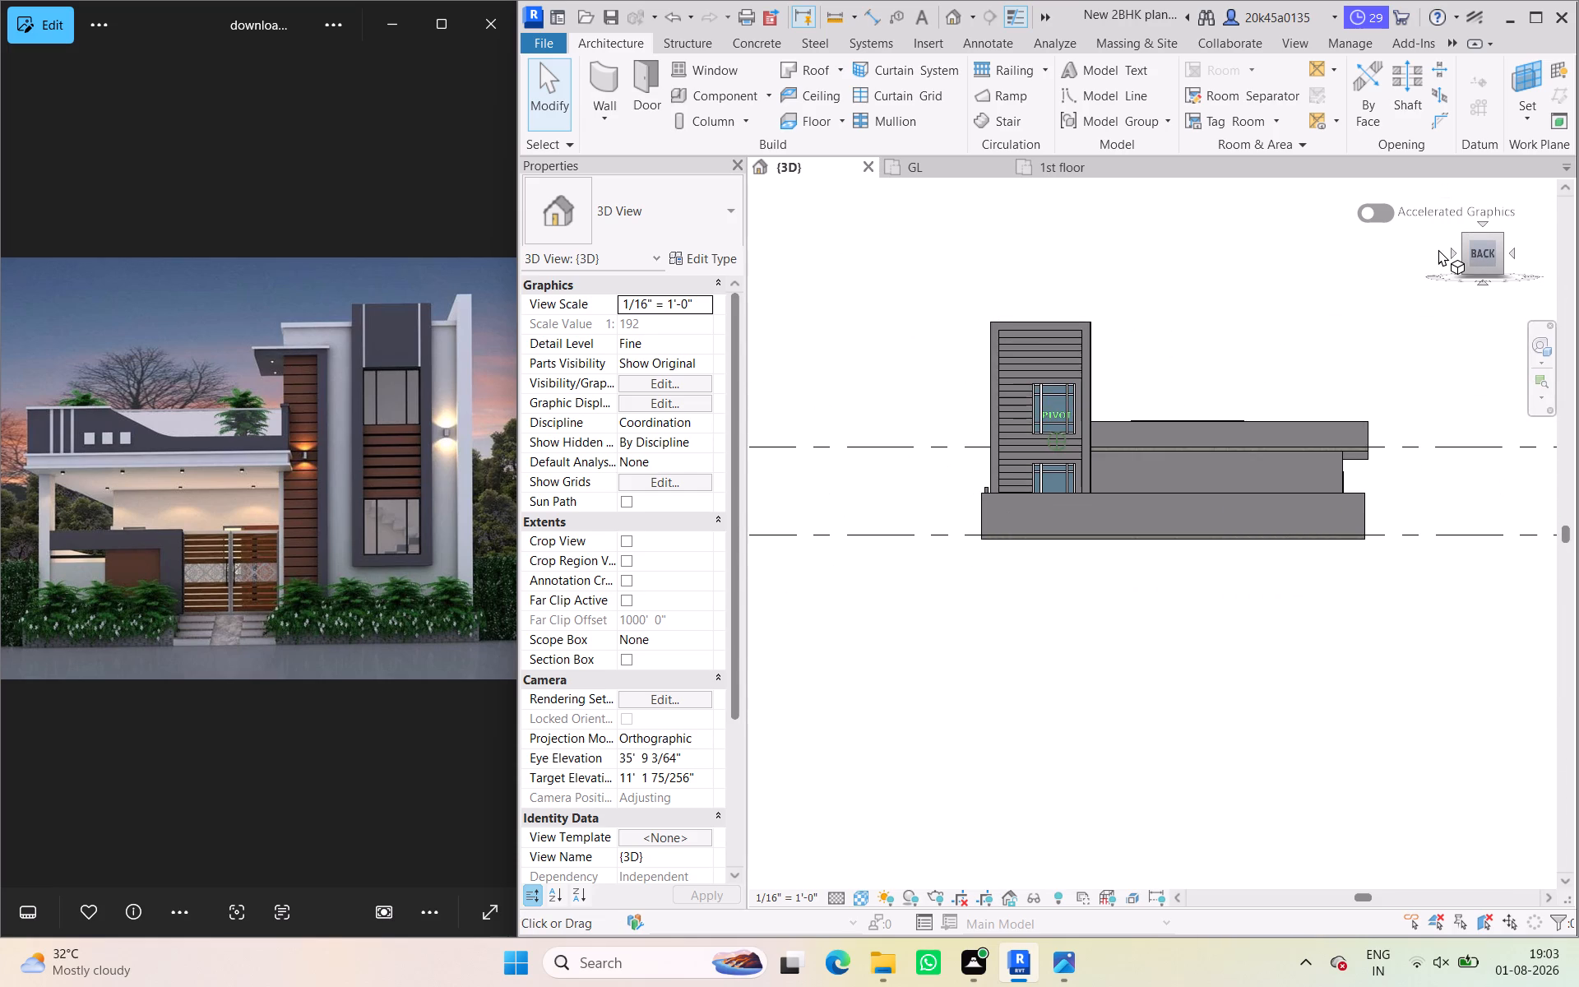
pyautogui.moveTo(1438, 249); pyautogui.dragTo(758, 294)
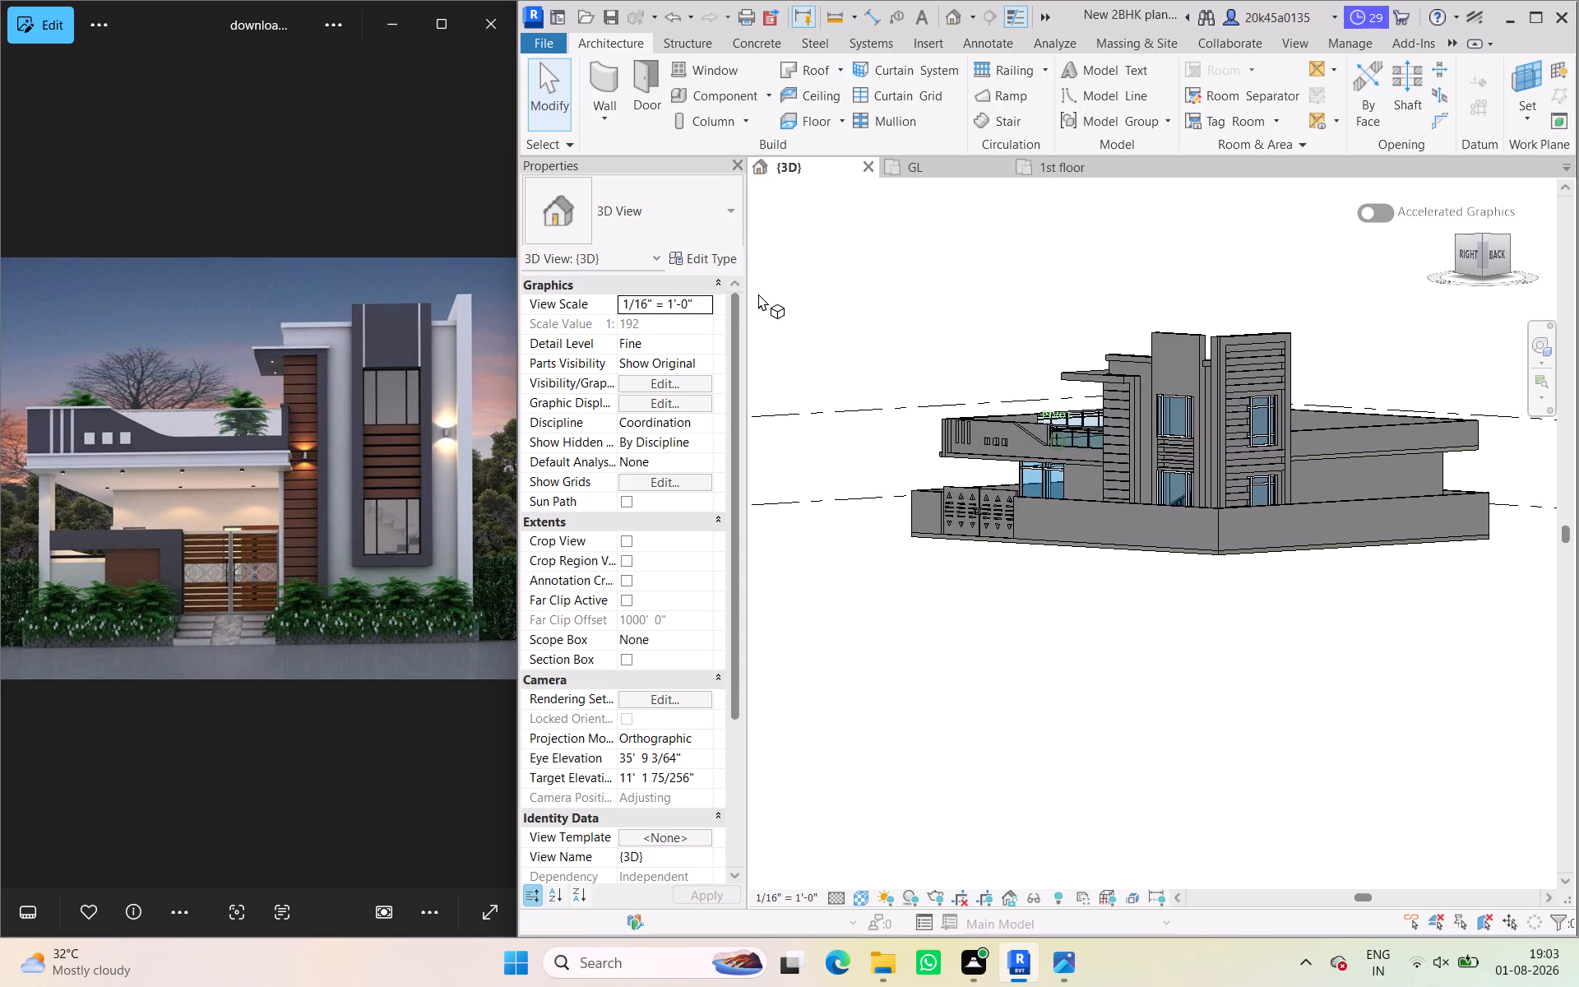
pyautogui.moveTo(758, 294); pyautogui.dragTo(892, 290)
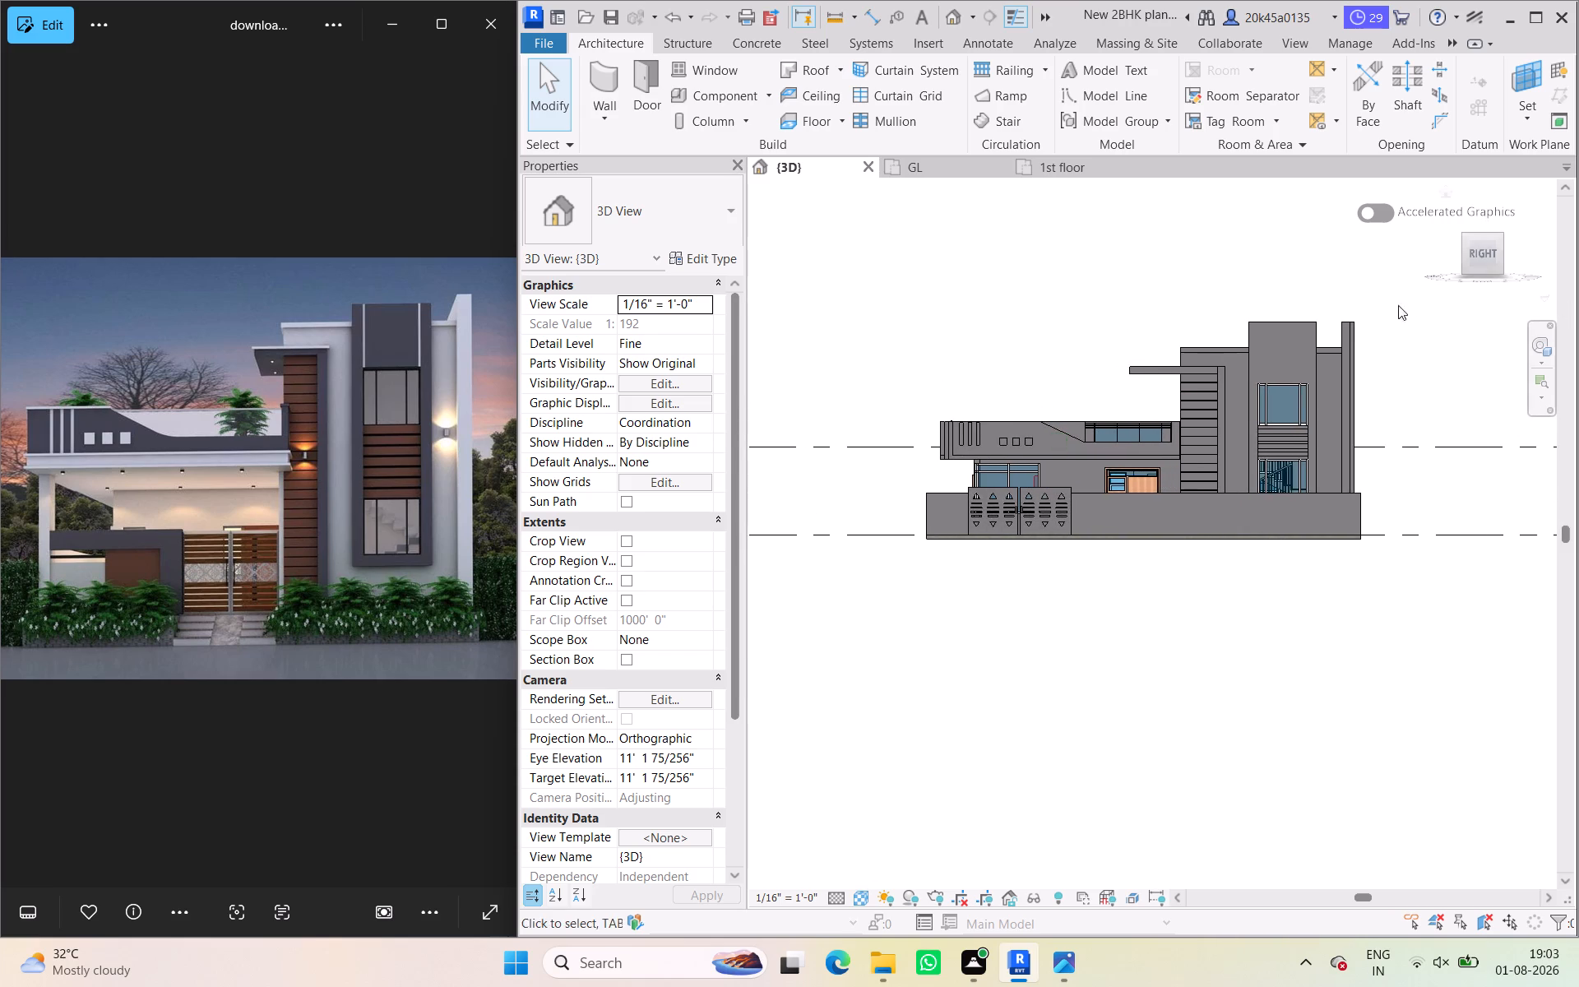
pyautogui.scroll(2, 1249, 405)
pyautogui.moveTo(1248, 405); pyautogui.dragTo(1319, 398, button='middle')
pyautogui.scroll(3, 1244, 453)
pyautogui.moveTo(1232, 454); pyautogui.dragTo(1276, 429, button='middle')
pyautogui.scroll(3, 1137, 532)
pyautogui.moveTo(1146, 538); pyautogui.dragTo(1181, 574, button='middle')
pyautogui.scroll(-2, 1064, 539)
pyautogui.moveTo(1065, 539); pyautogui.dragTo(1083, 569, button='middle')
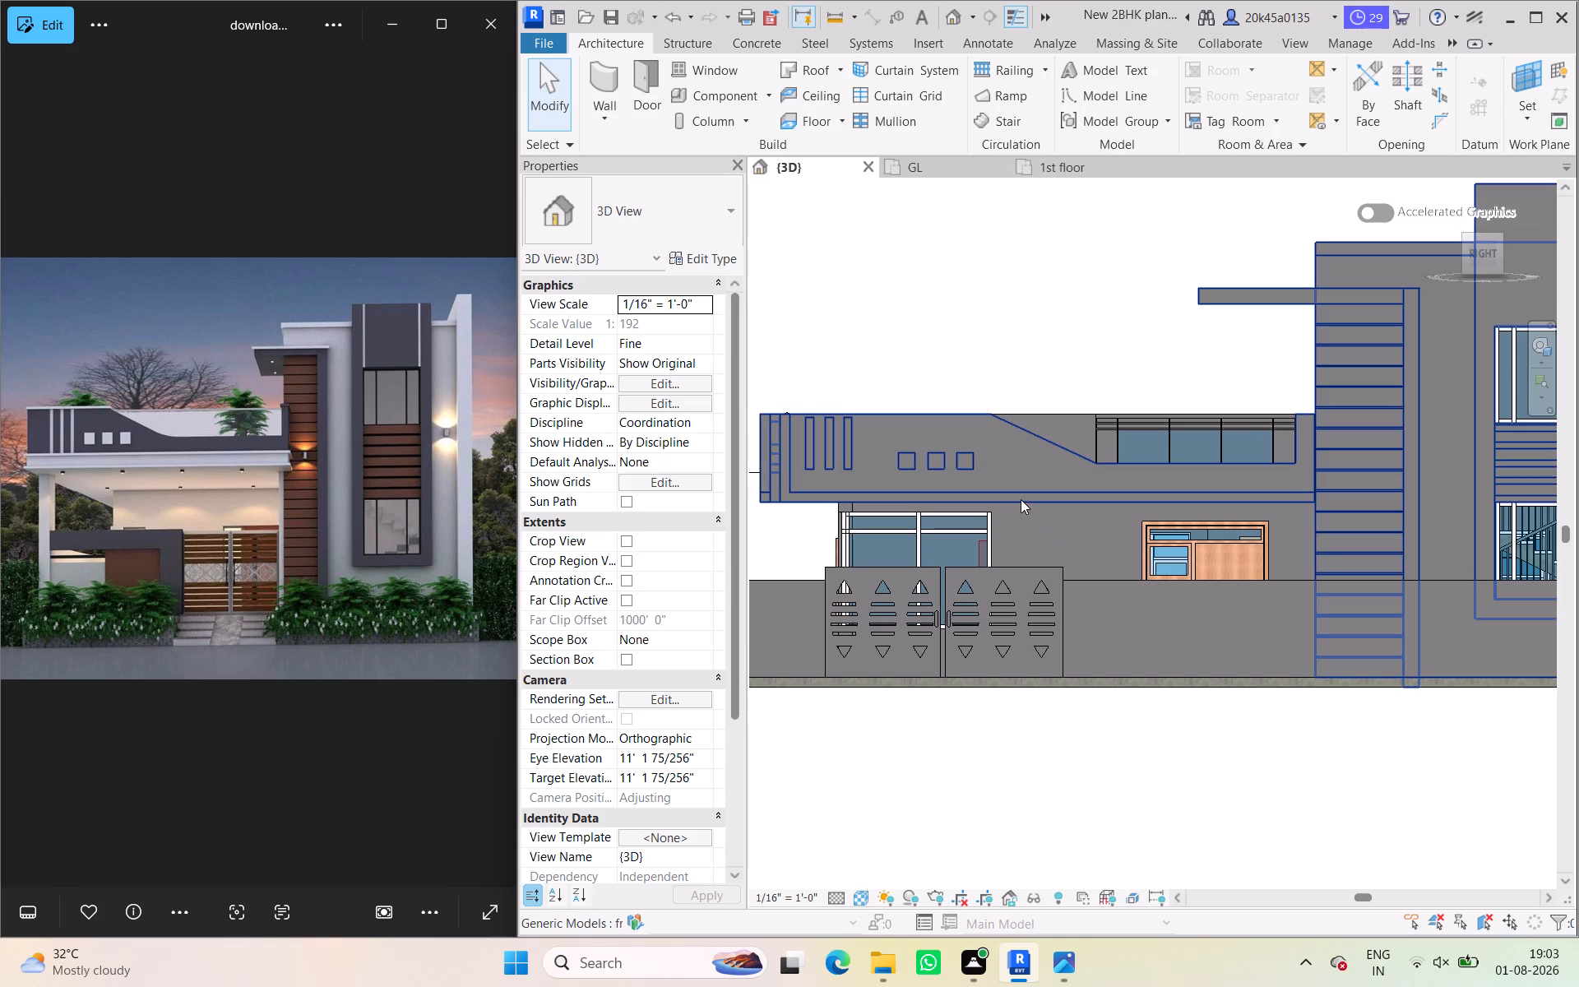
pyautogui.scroll(4, 962, 518)
pyautogui.moveTo(960, 519); pyautogui.dragTo(965, 552, button='middle')
pyautogui.scroll(-5, 965, 541)
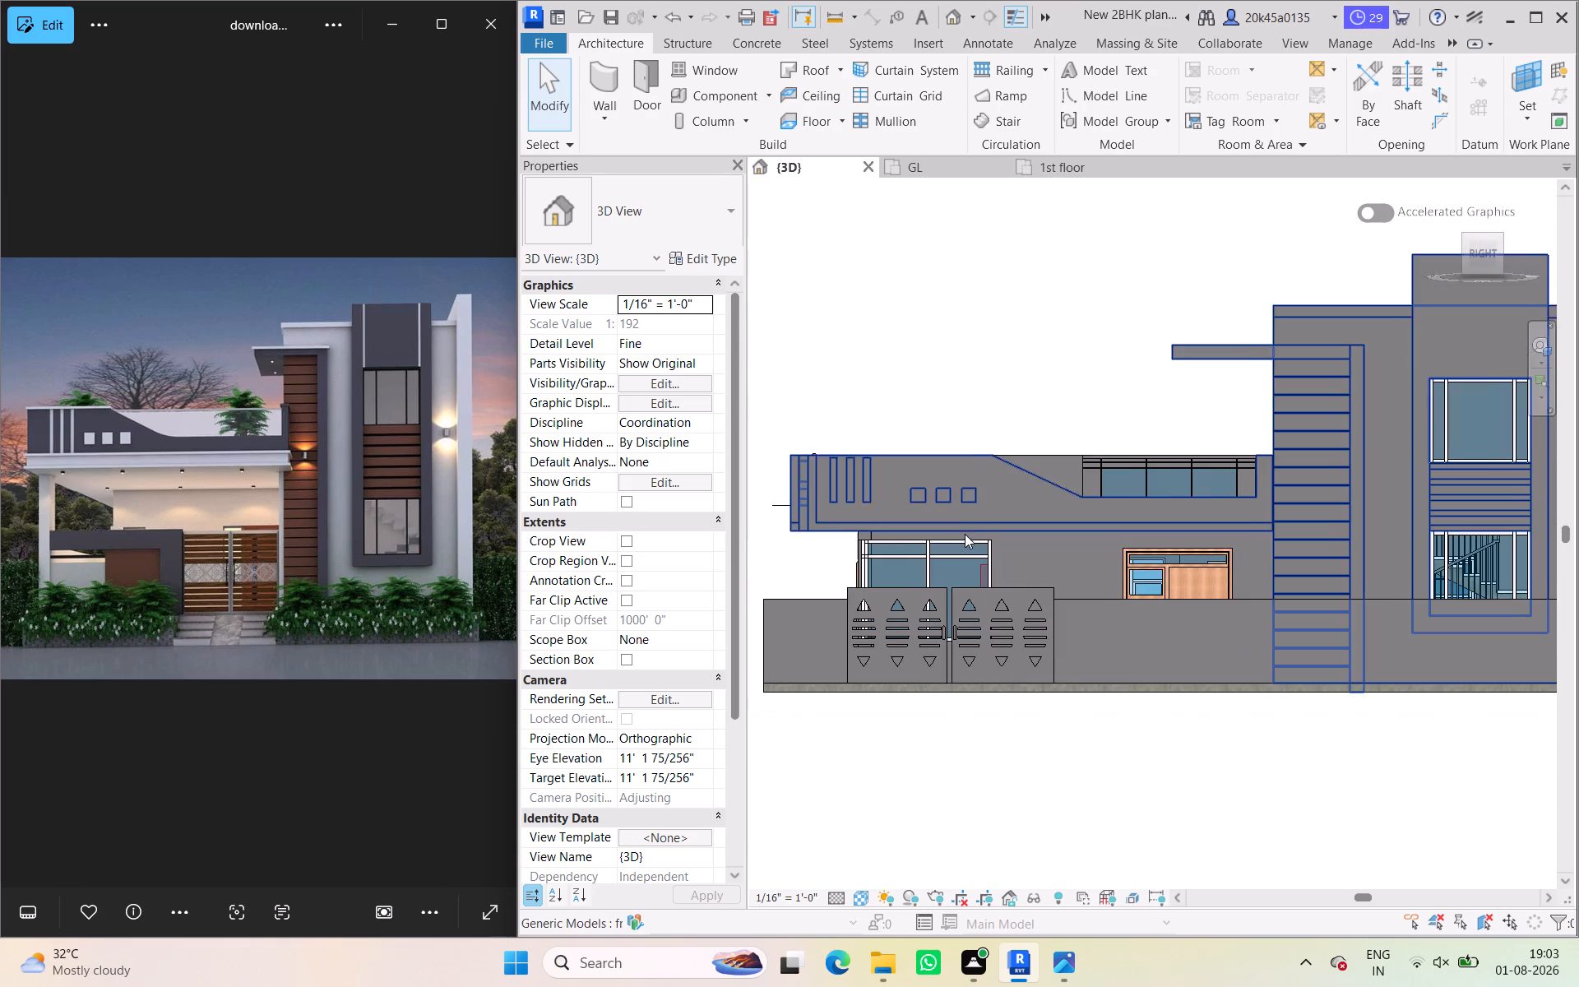
pyautogui.moveTo(964, 531); pyautogui.dragTo(969, 493, button='middle')
pyautogui.scroll(-1, 1005, 517)
pyautogui.moveTo(1005, 517); pyautogui.dragTo(965, 497, button='middle')
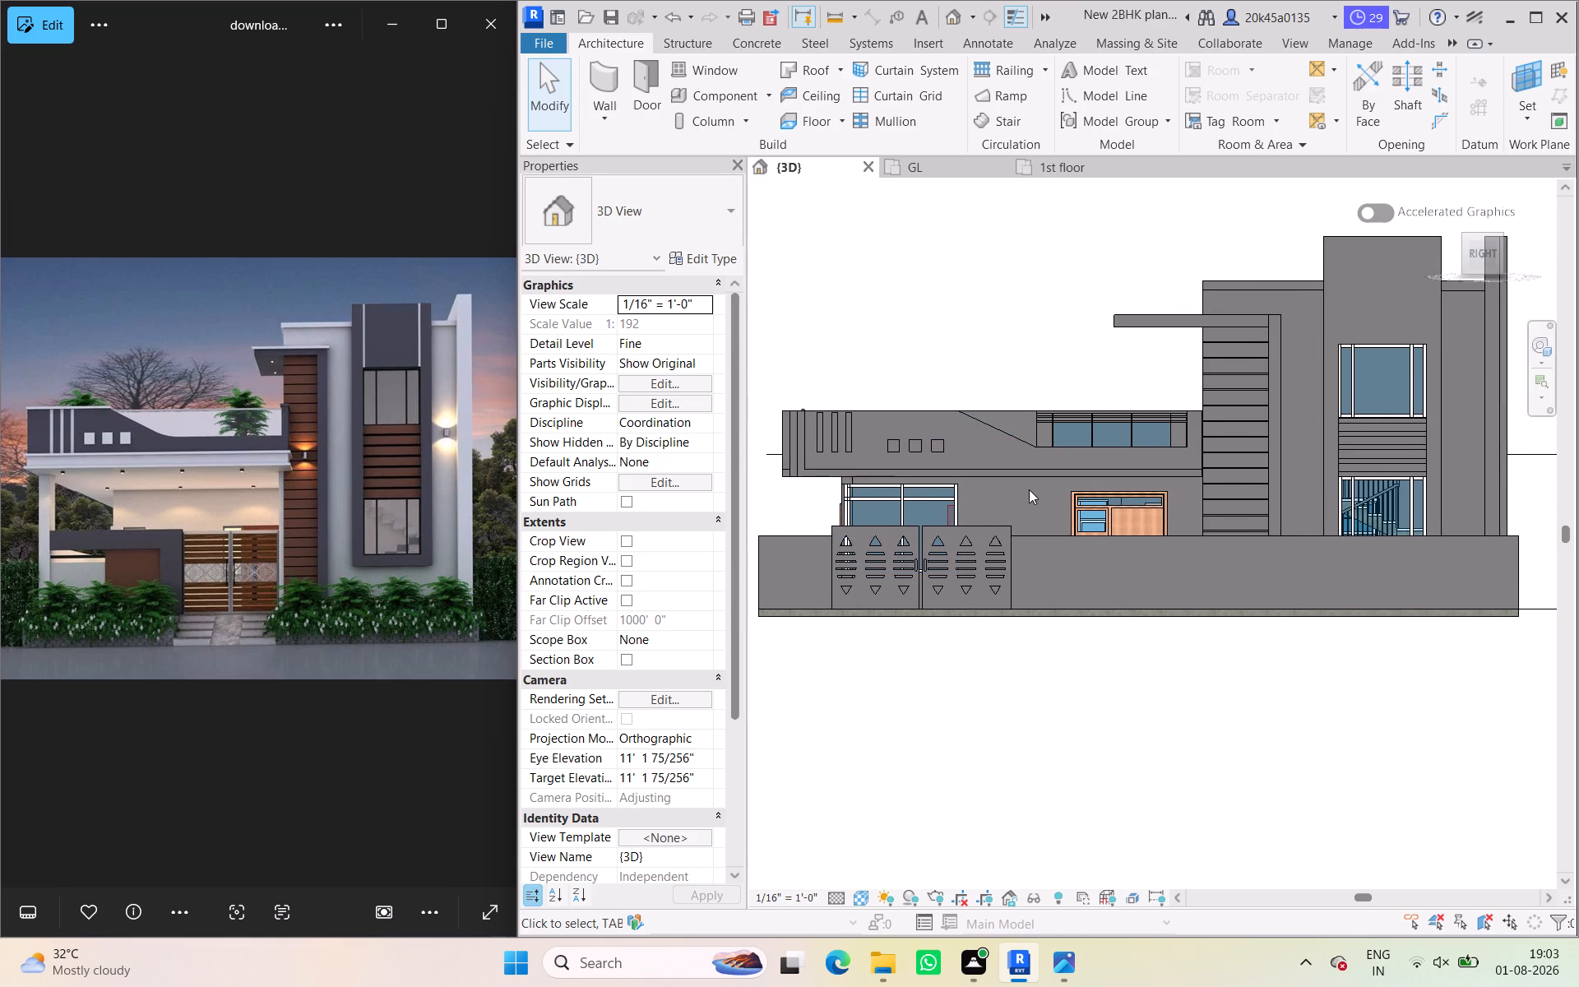
pyautogui.scroll(-1, 1026, 491)
pyautogui.moveTo(1026, 491); pyautogui.dragTo(1006, 478, button='middle')
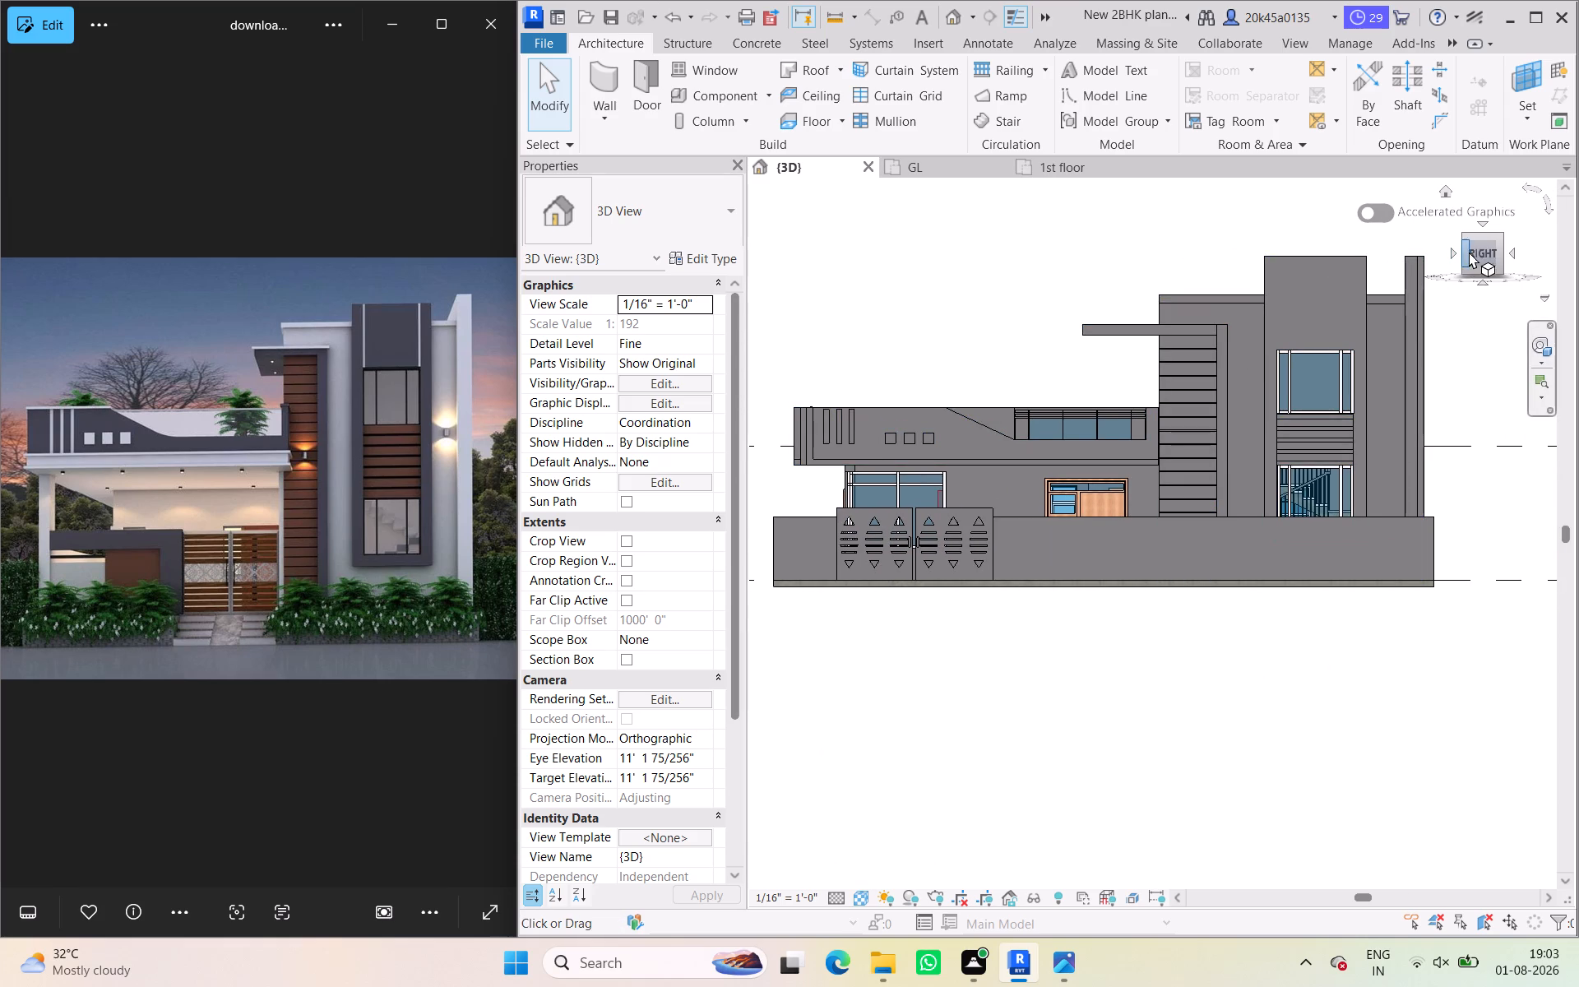
# Examine the whole house in 3D from above and around its front, right and back corners.
pyautogui.moveTo(1479, 248); pyautogui.dragTo(1515, 301)
pyautogui.click(1068, 661)
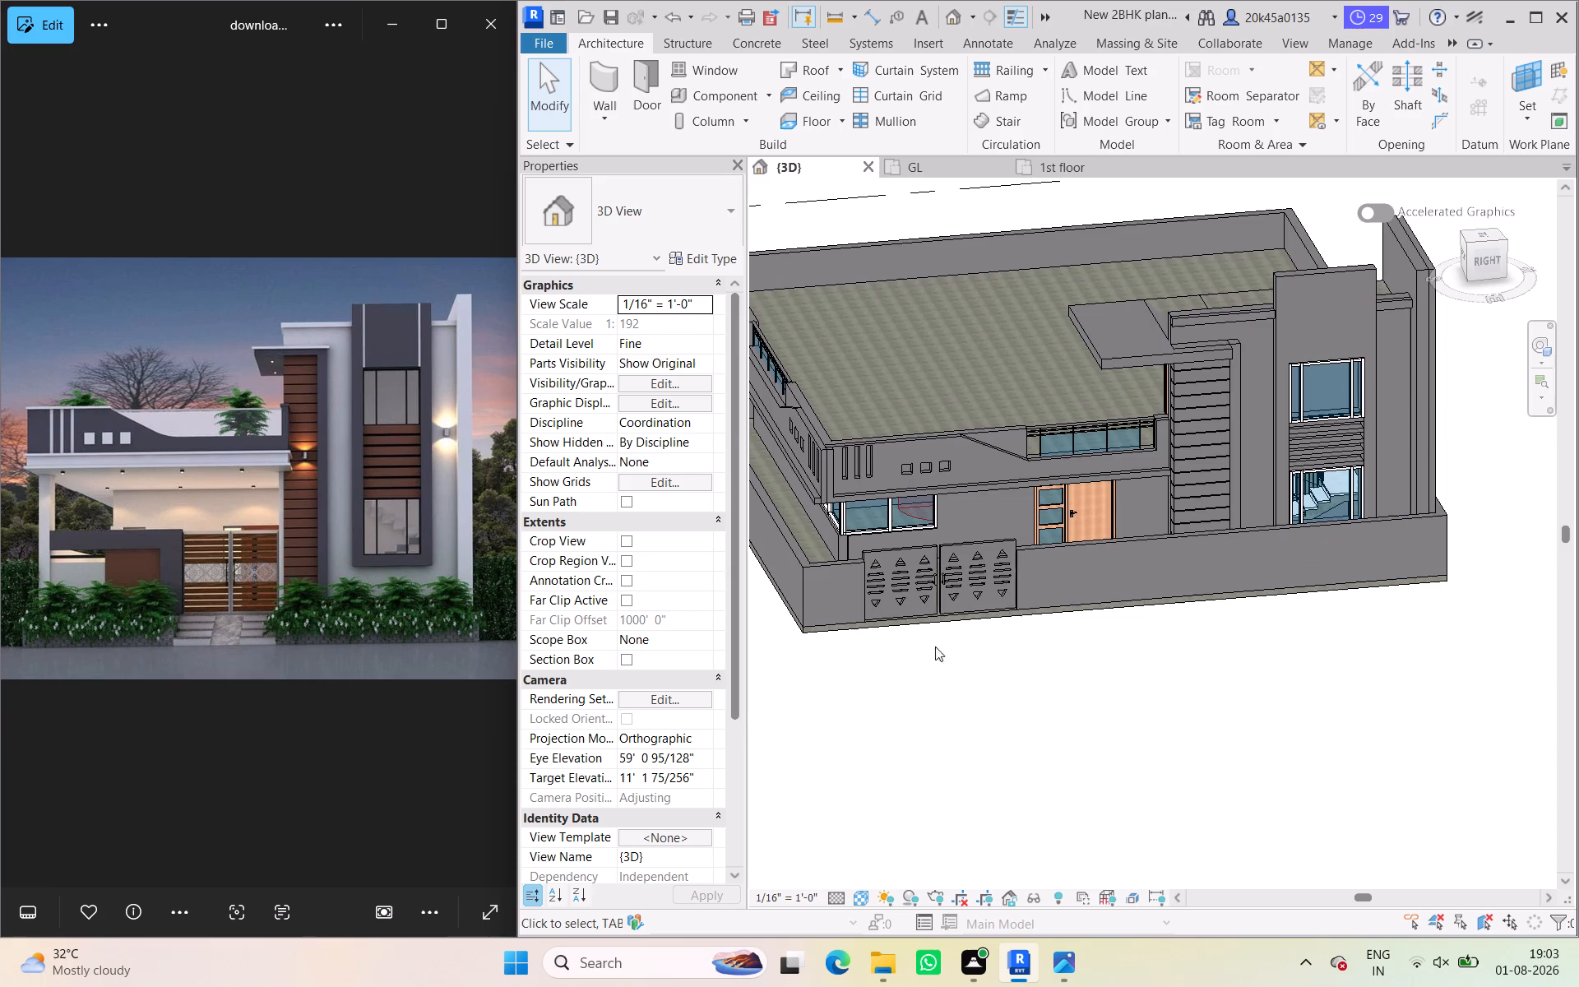
pyautogui.scroll(6, 898, 604)
pyautogui.scroll(-6, 900, 589)
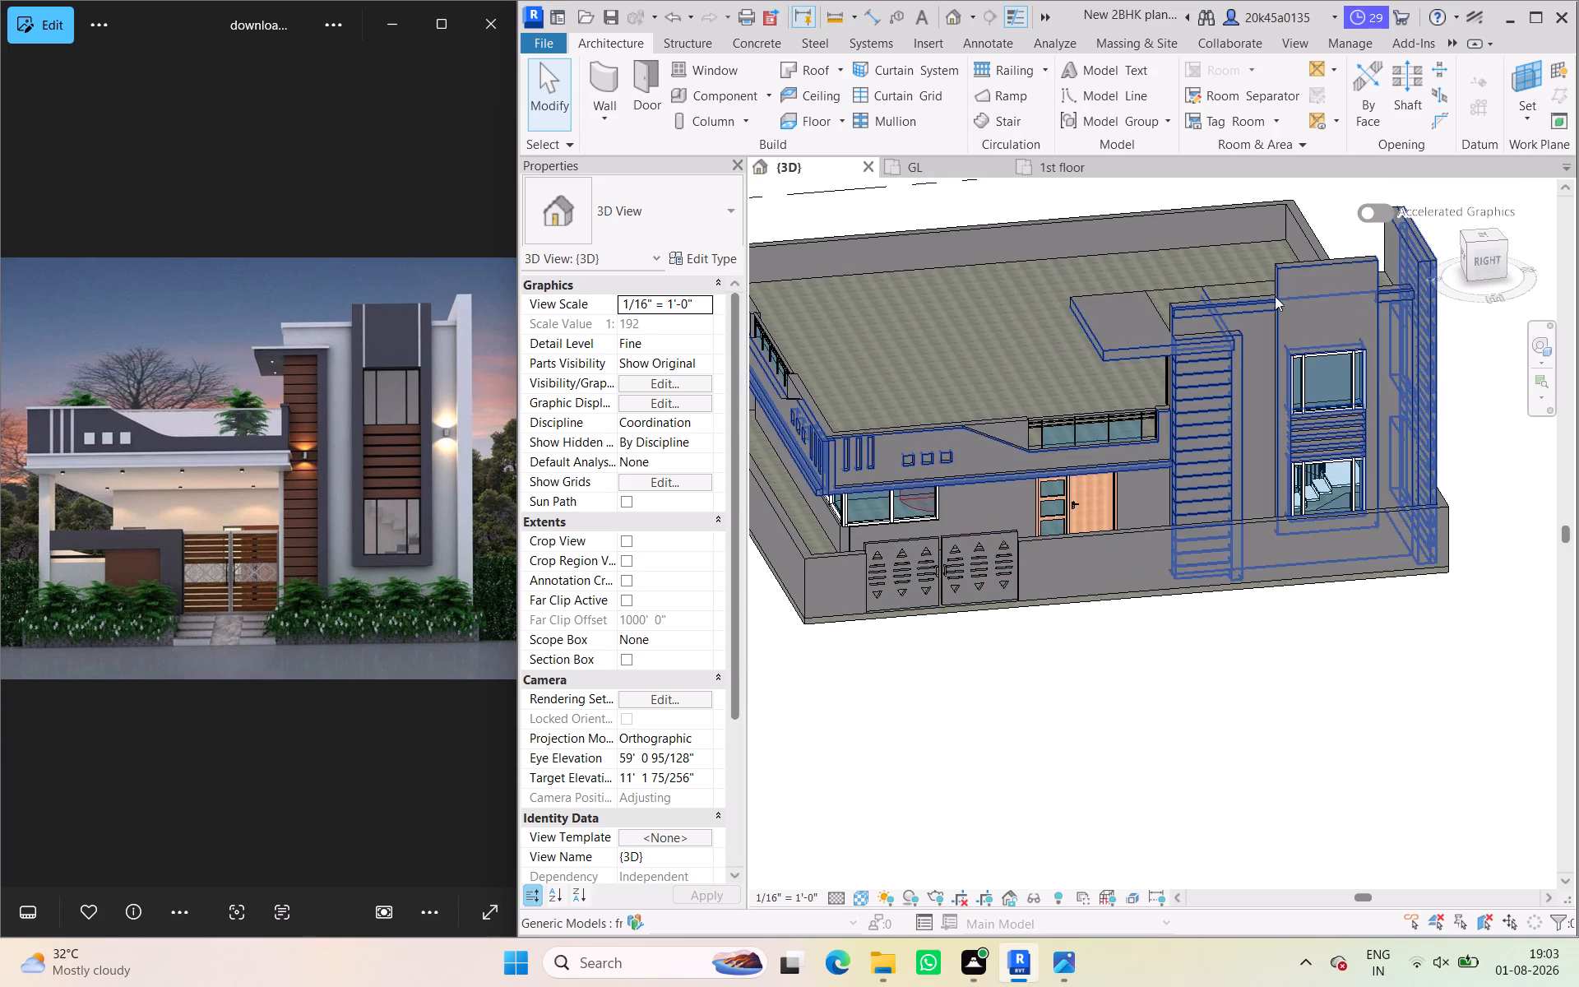
pyautogui.moveTo(1487, 257); pyautogui.dragTo(1515, 261)
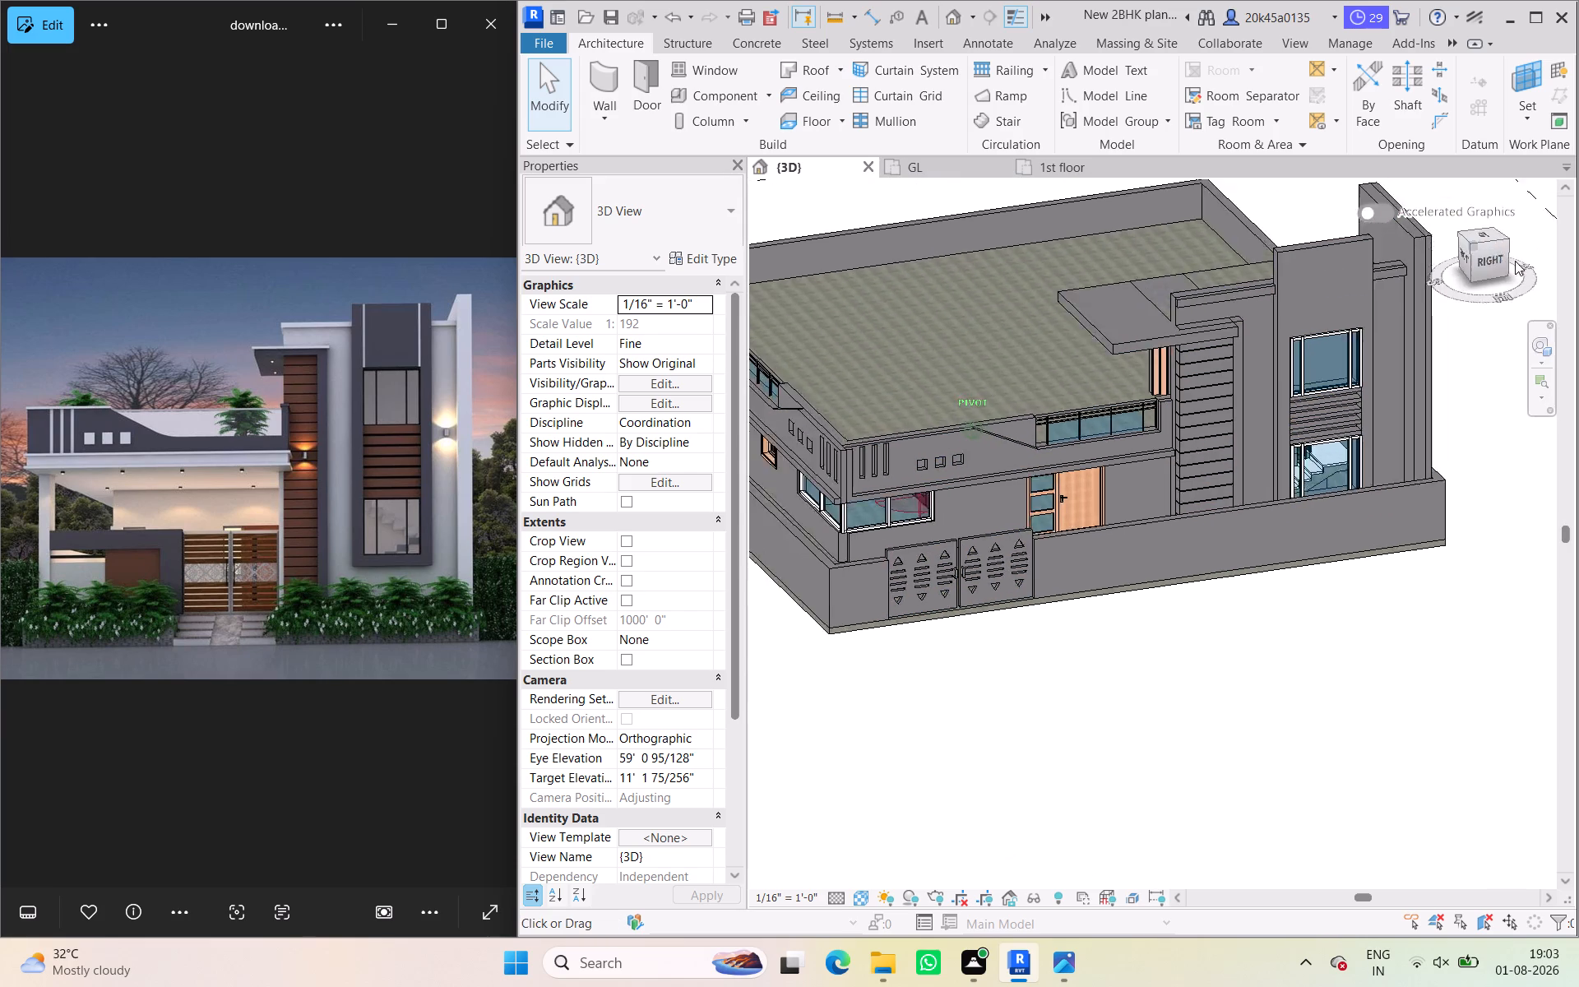
pyautogui.moveTo(1515, 261); pyautogui.dragTo(794, 285)
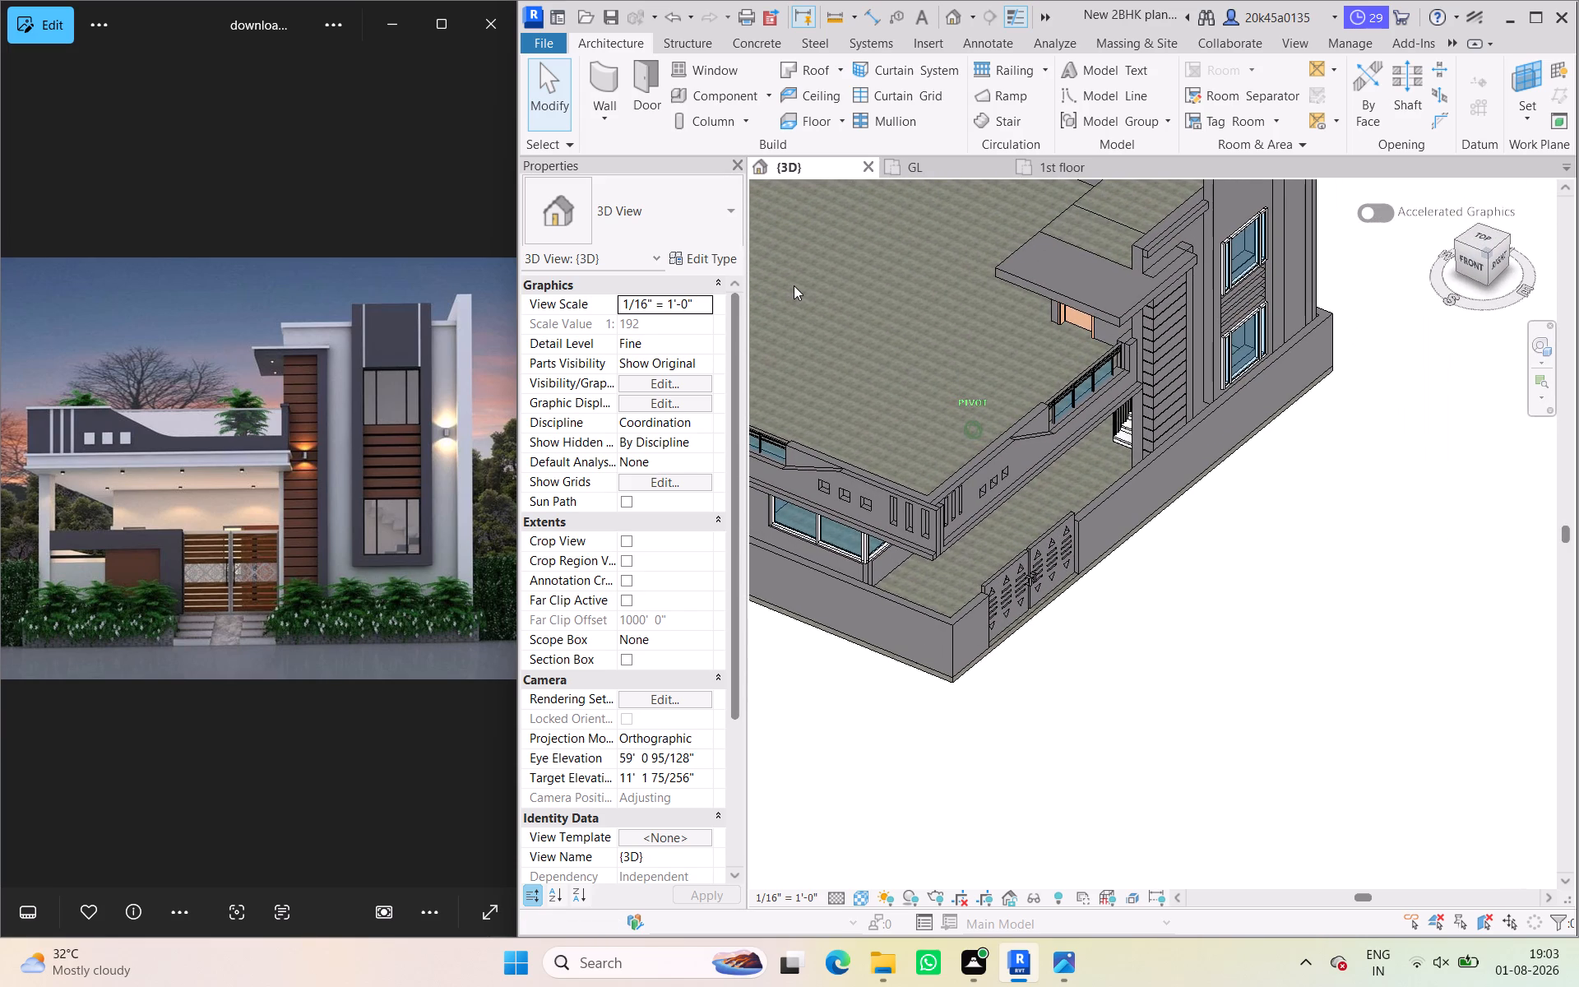
pyautogui.moveTo(794, 285); pyautogui.dragTo(847, 229)
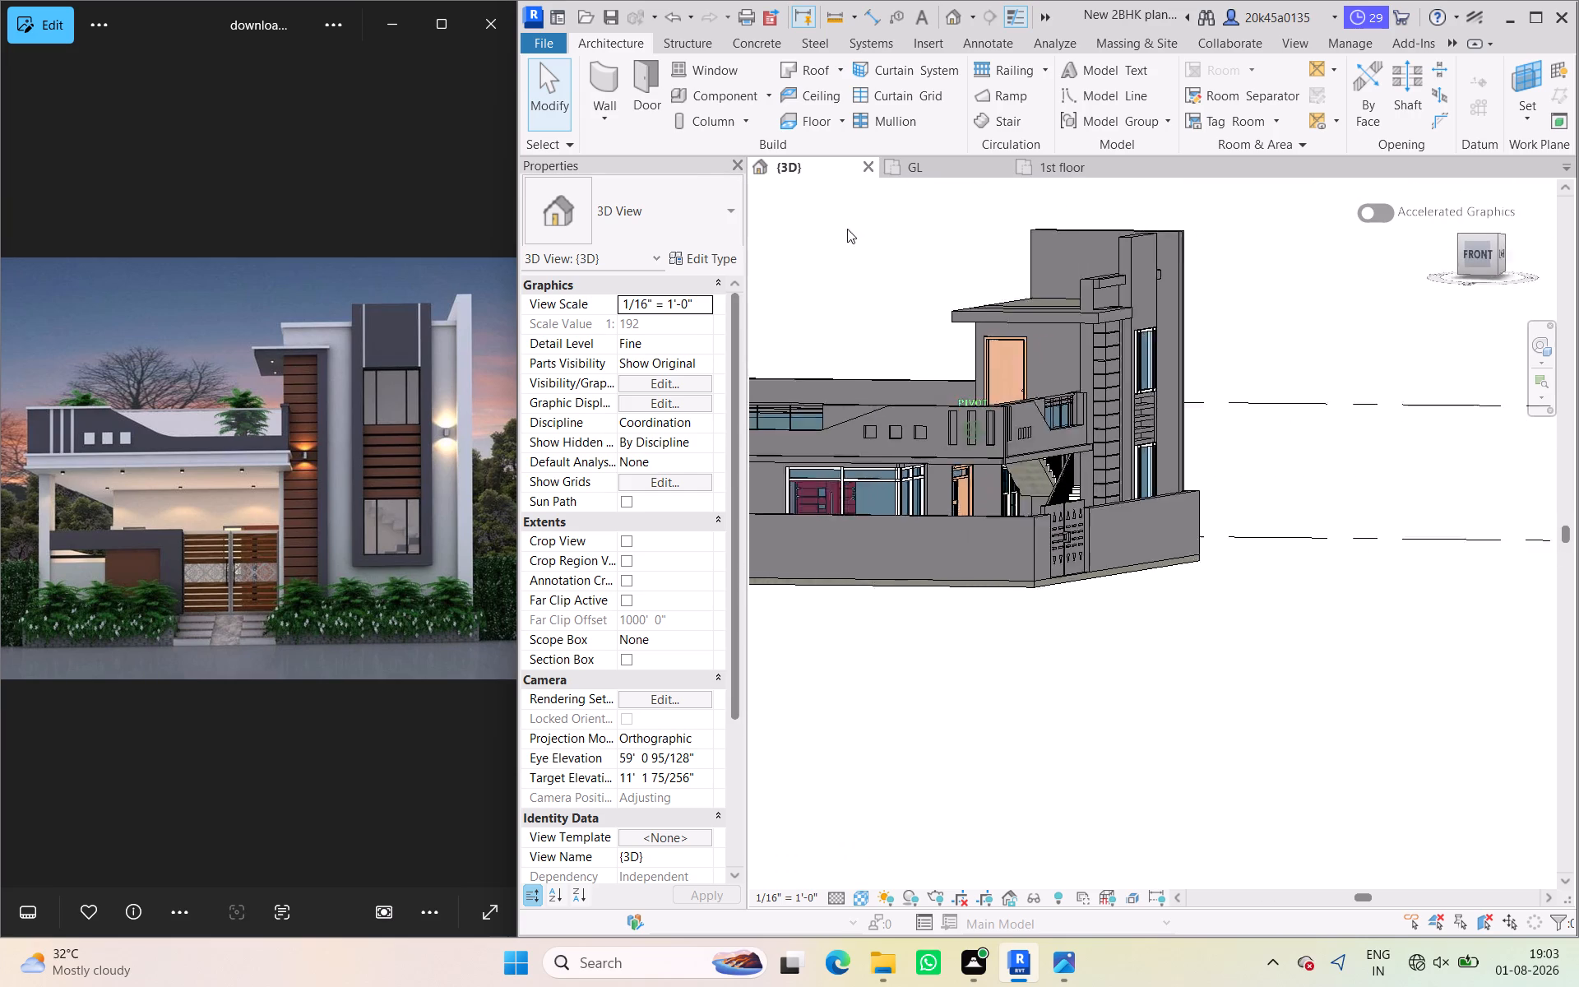
pyautogui.moveTo(847, 229); pyautogui.dragTo(1440, 249)
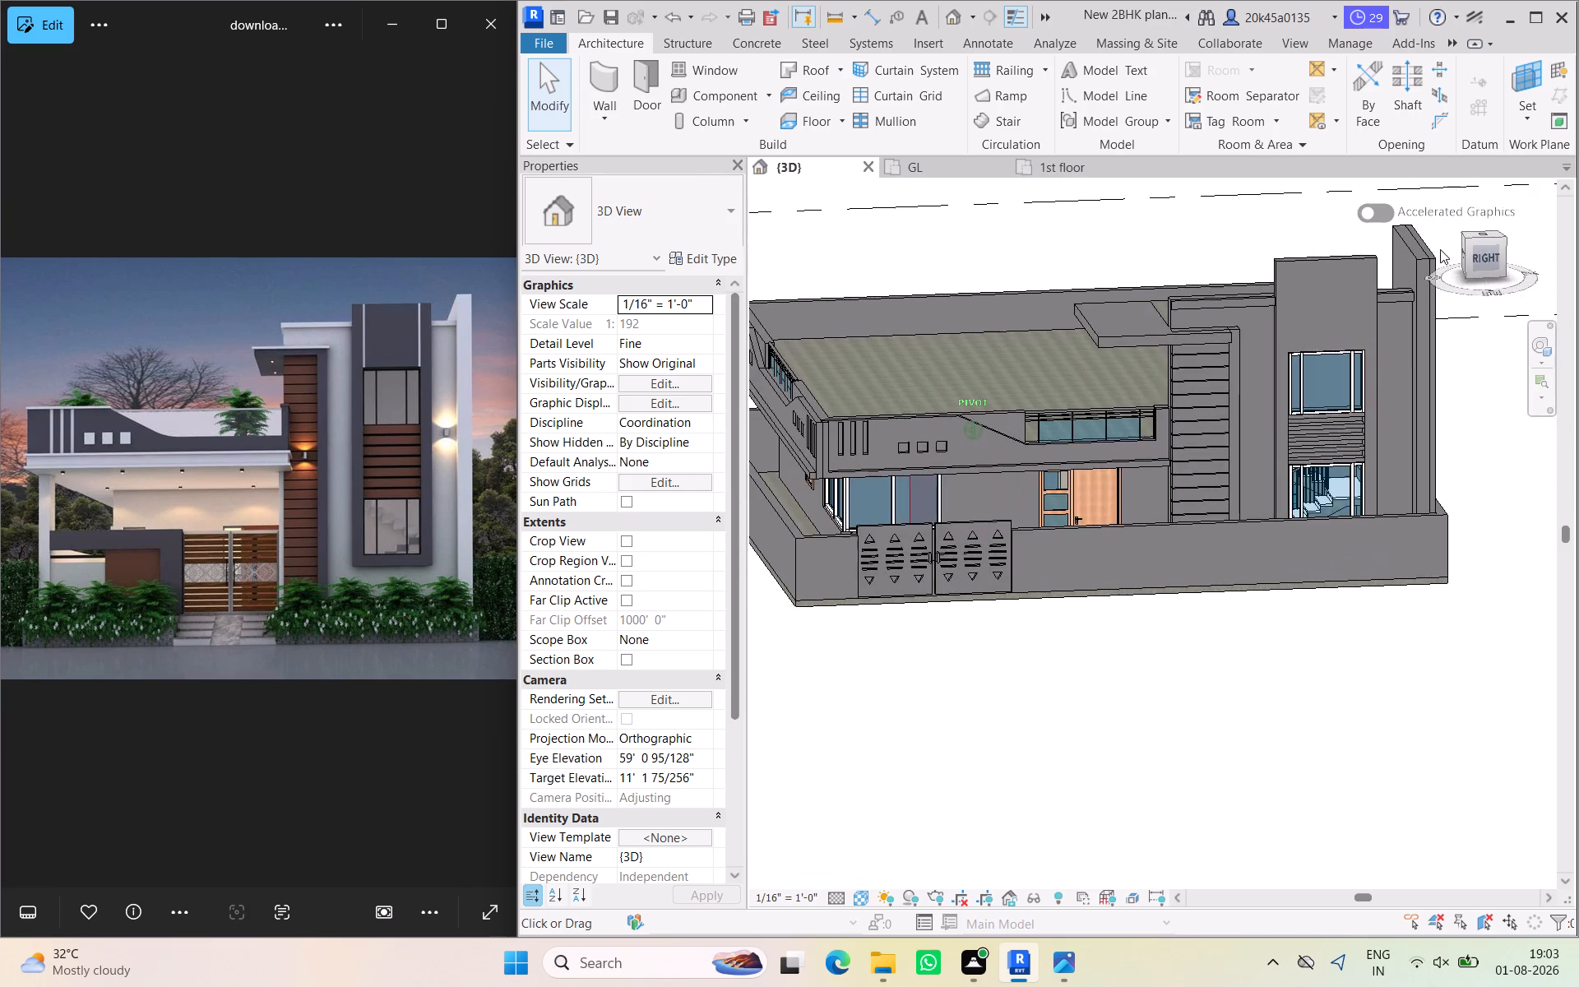
pyautogui.moveTo(1440, 249); pyautogui.dragTo(1407, 242)
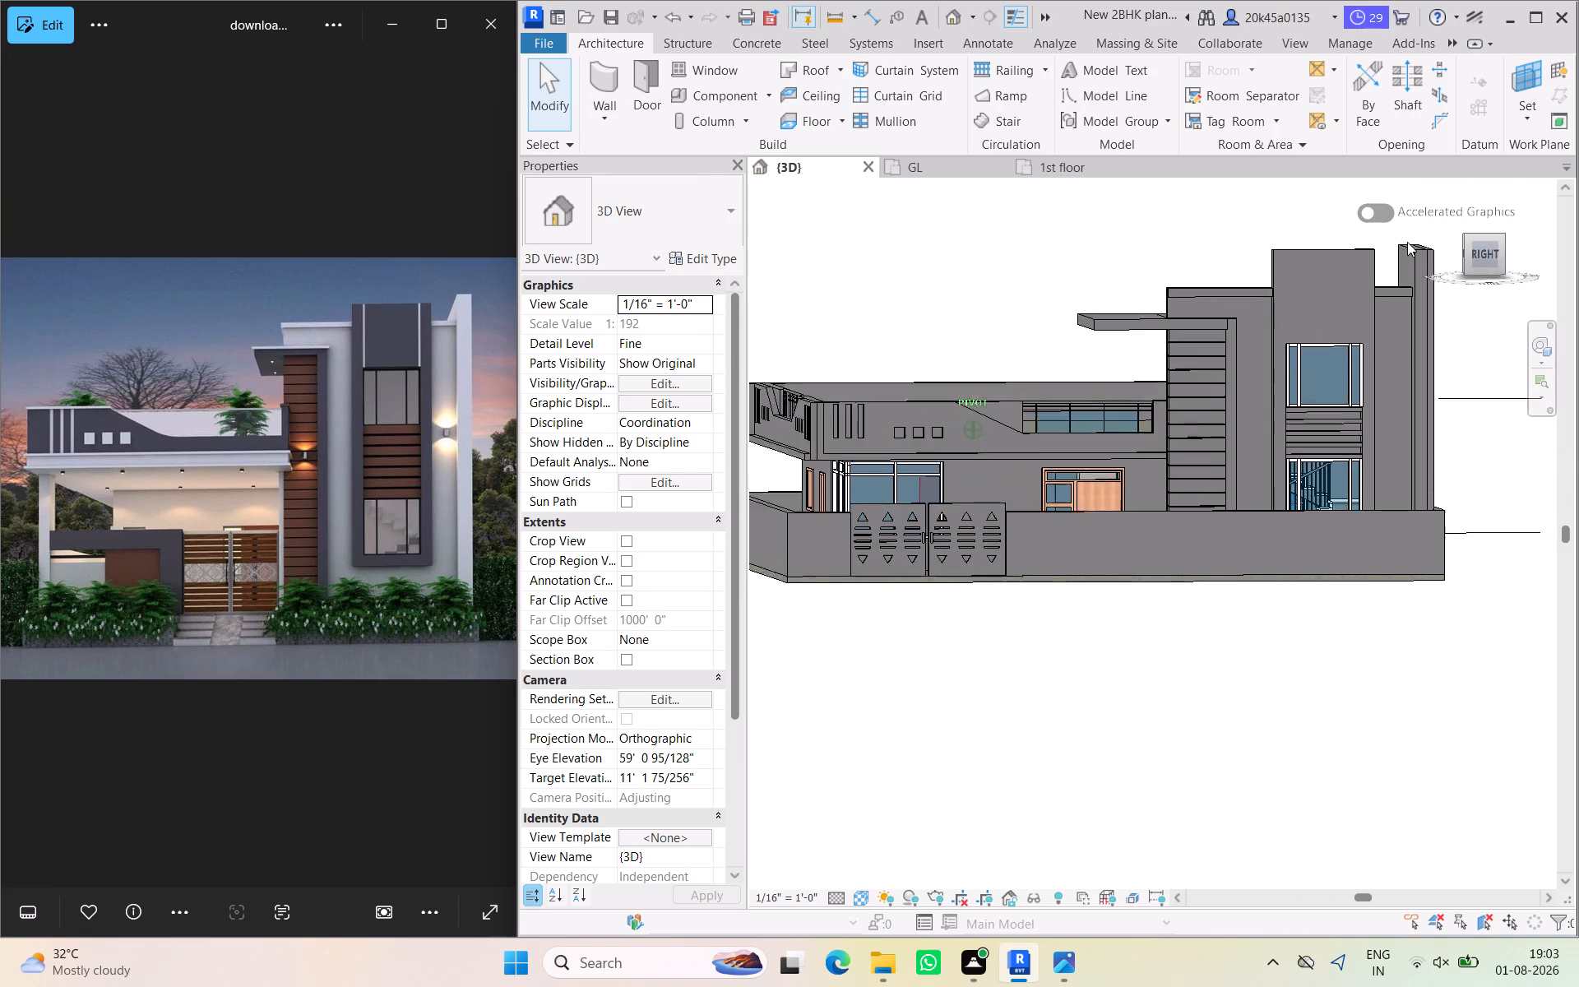
pyautogui.moveTo(1407, 242); pyautogui.dragTo(1240, 293)
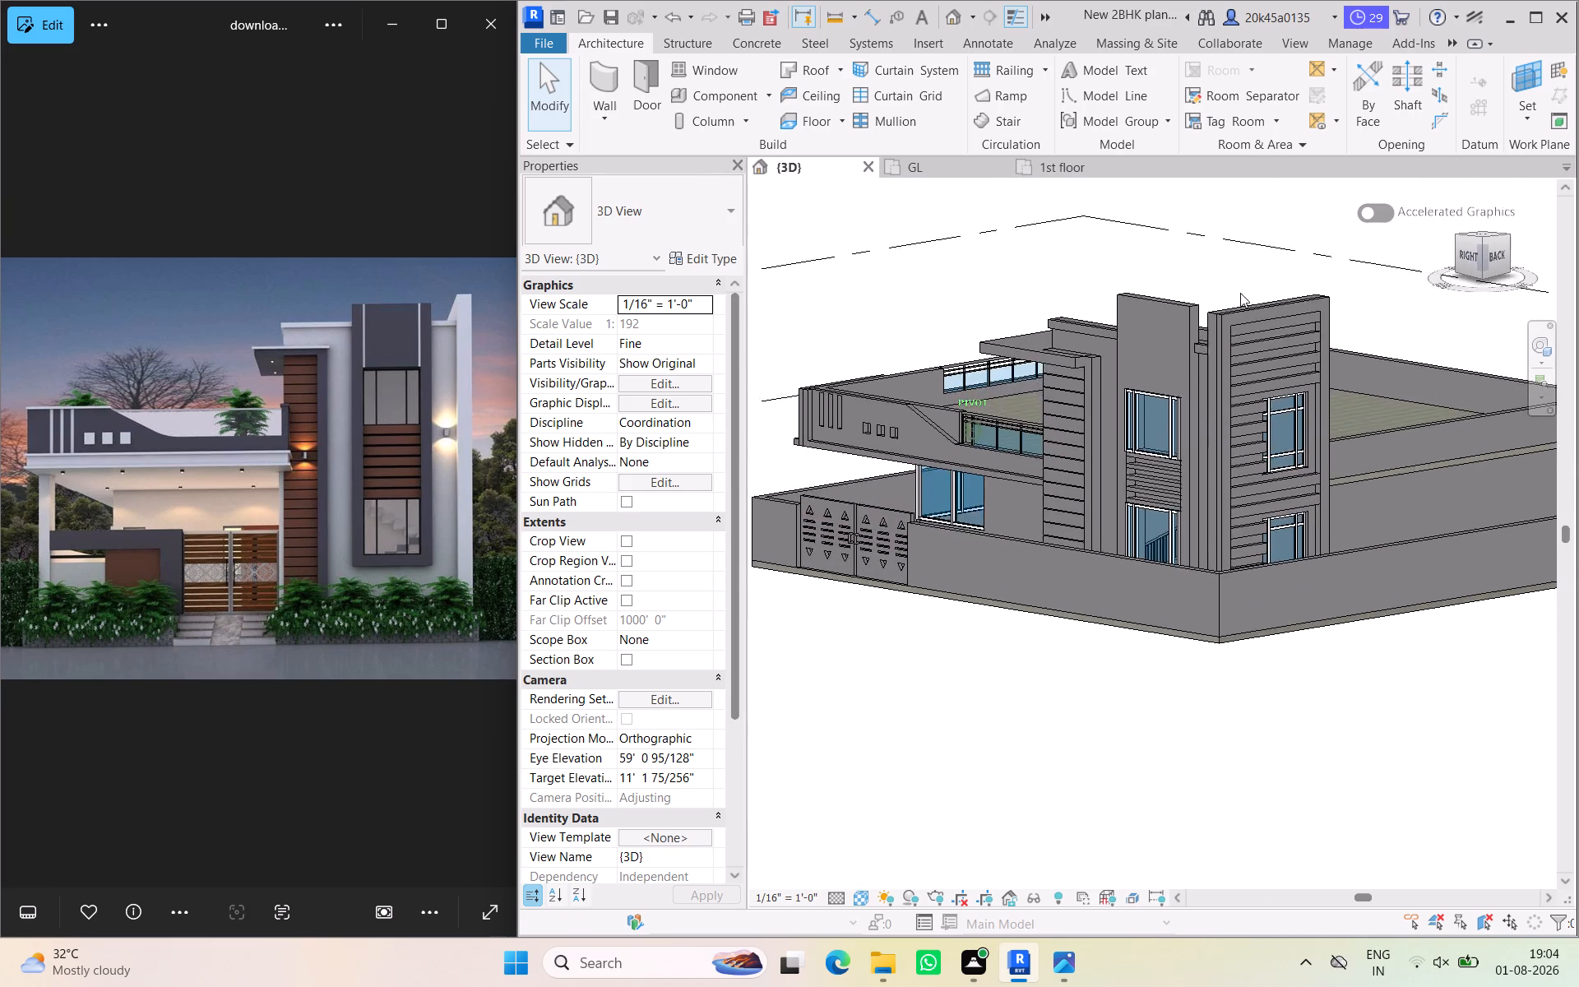
# Examine the house in 3D from its back, right and front sides, comparing the stair tower, roof terrace and parapet.
pyautogui.moveTo(1240, 293); pyautogui.dragTo(1067, 345)
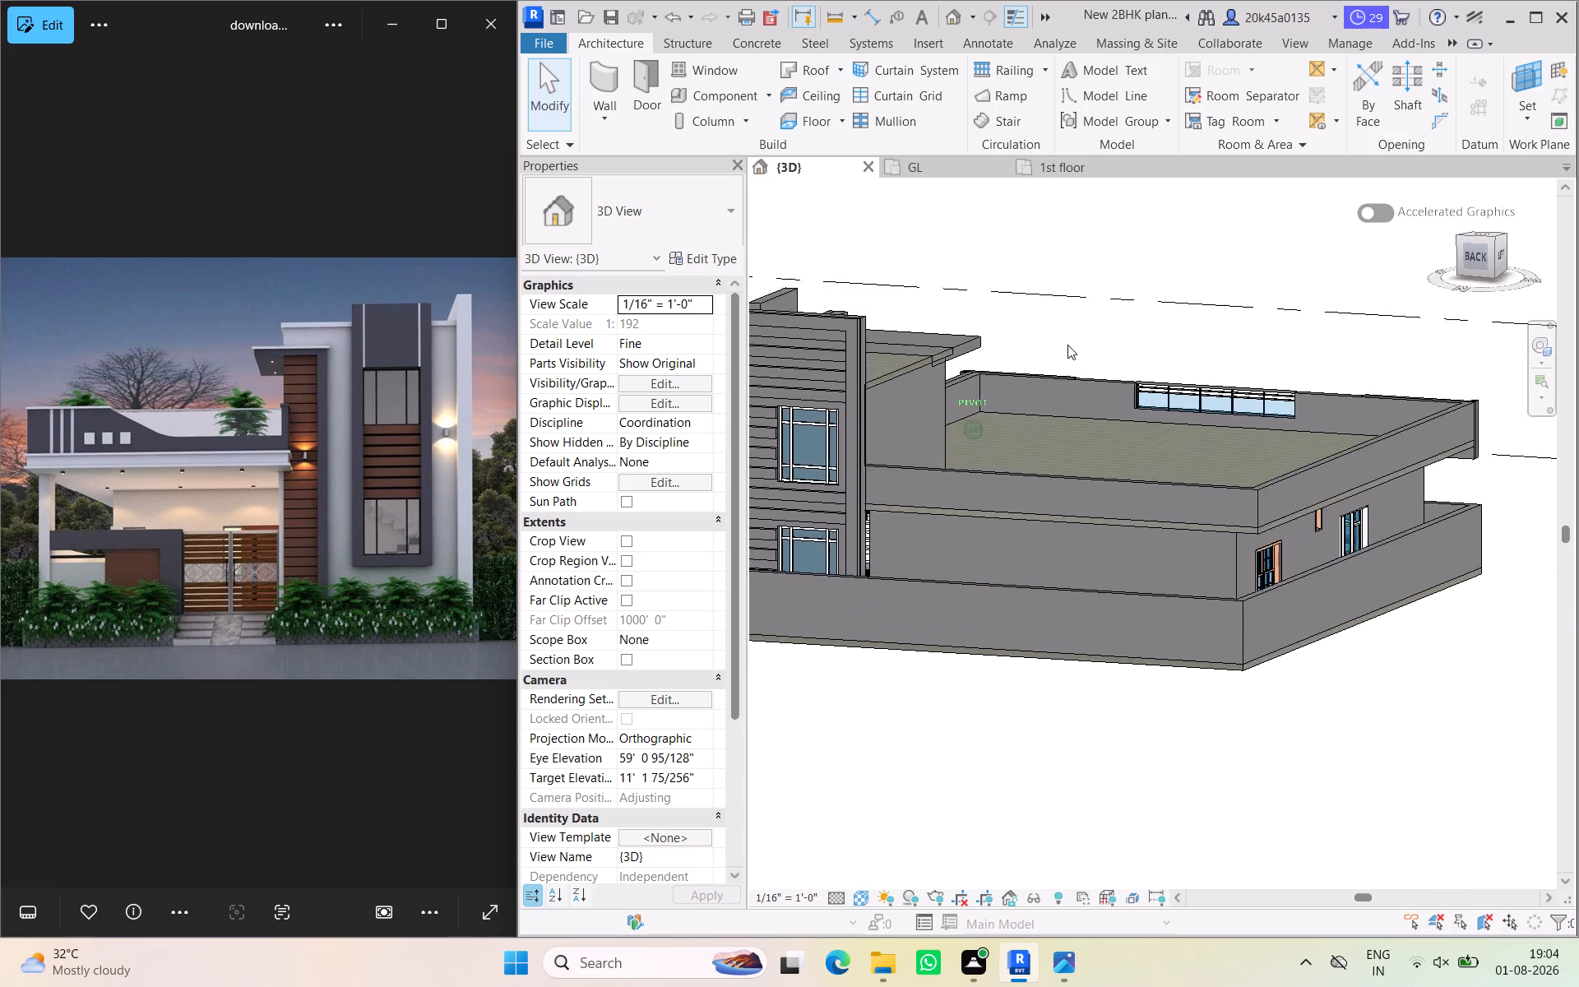
pyautogui.moveTo(1067, 345); pyautogui.dragTo(1226, 340)
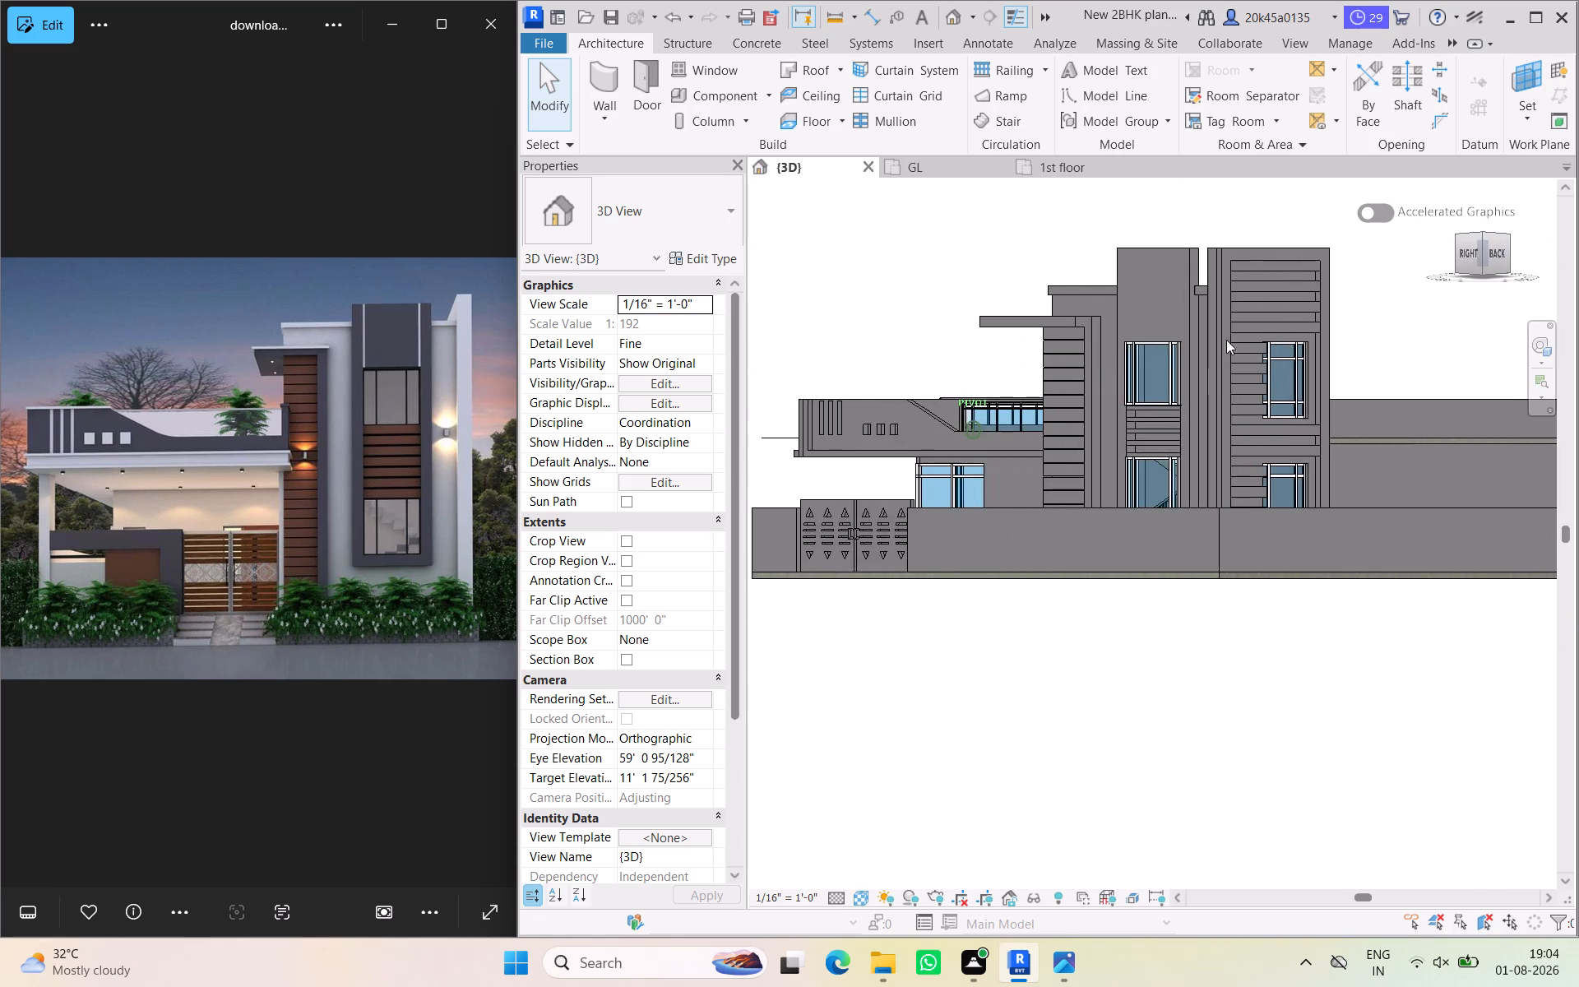
pyautogui.moveTo(1226, 340); pyautogui.dragTo(1193, 337)
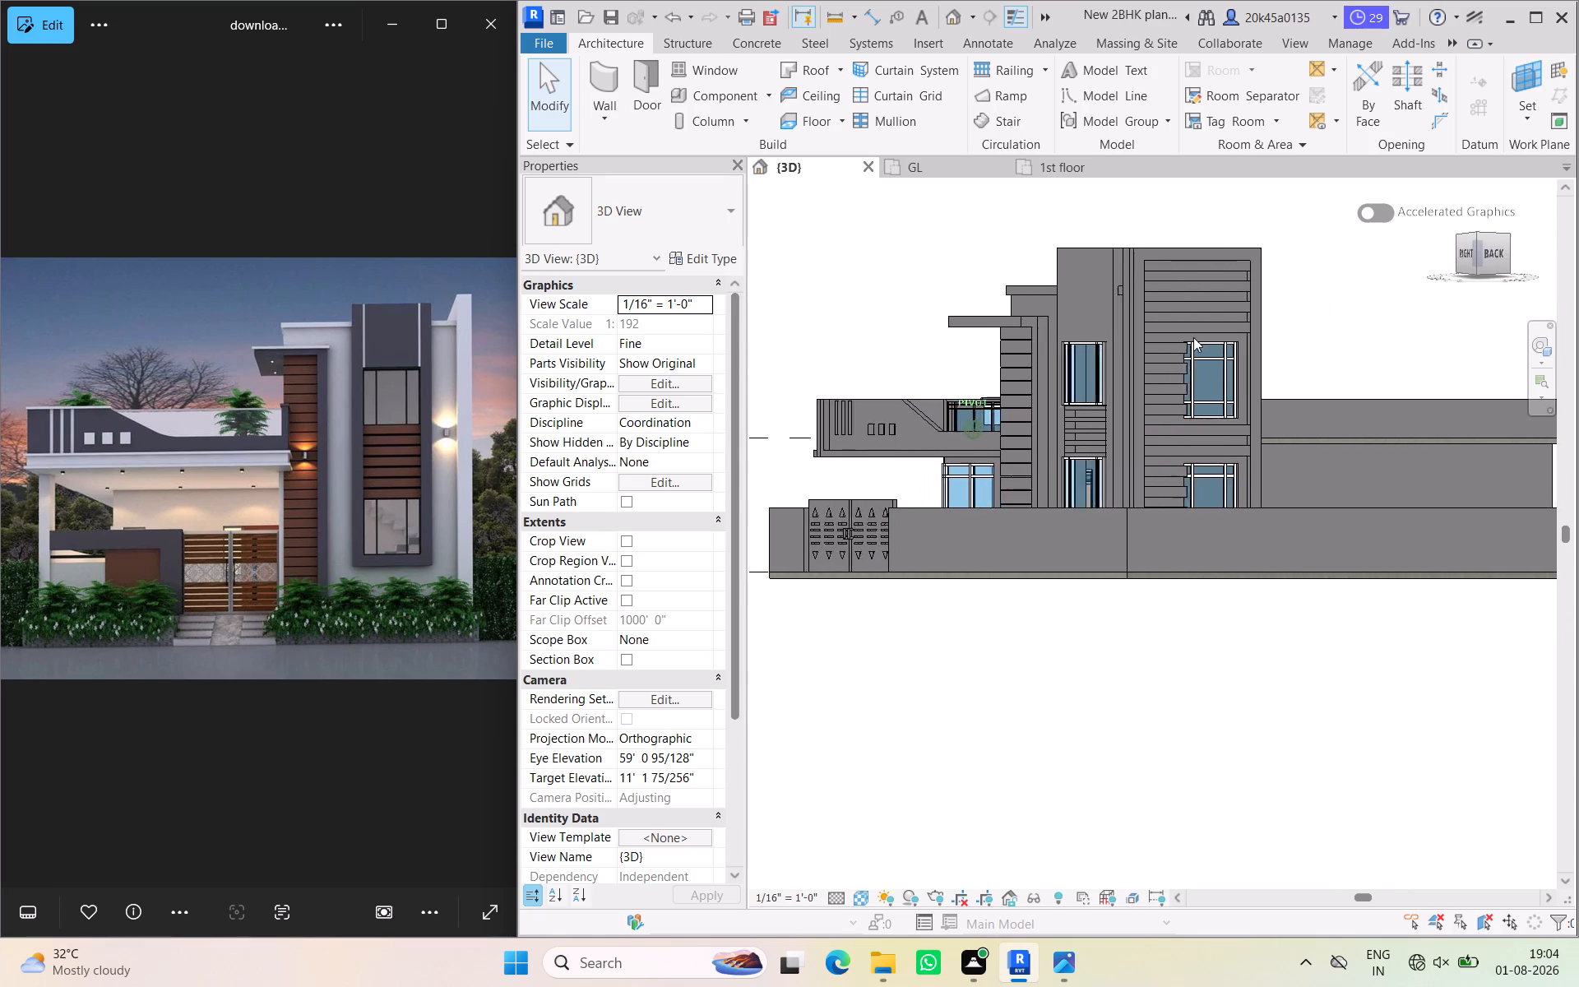
pyautogui.moveTo(1193, 337); pyautogui.dragTo(1049, 425)
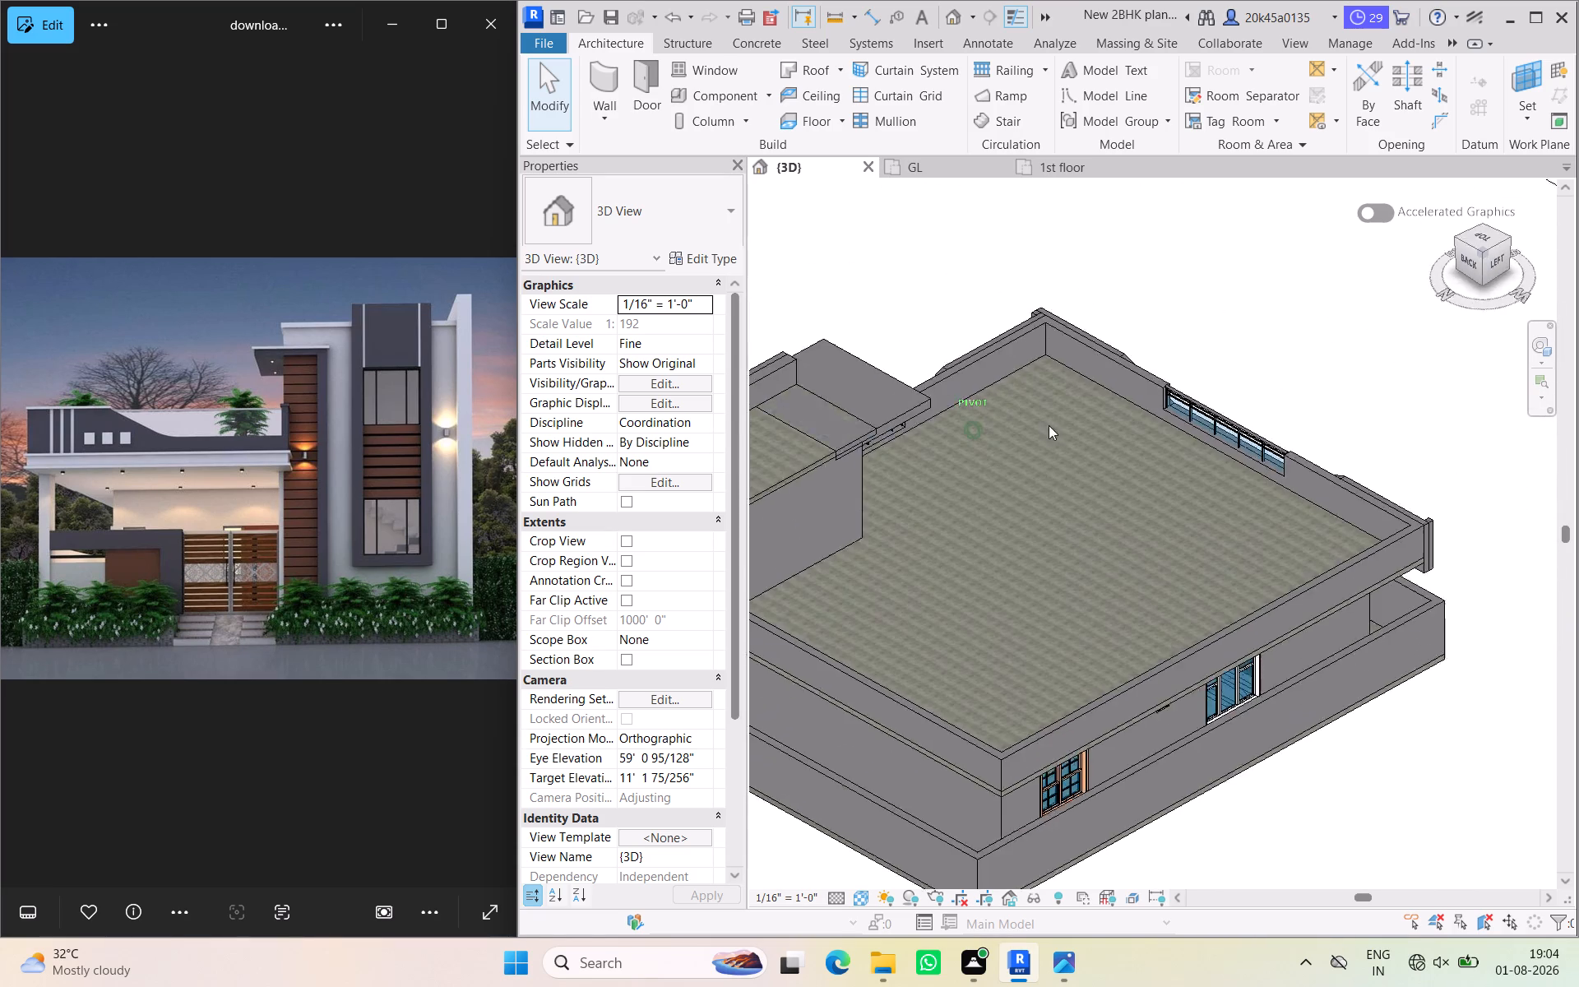
pyautogui.moveTo(1049, 425); pyautogui.dragTo(1525, 354)
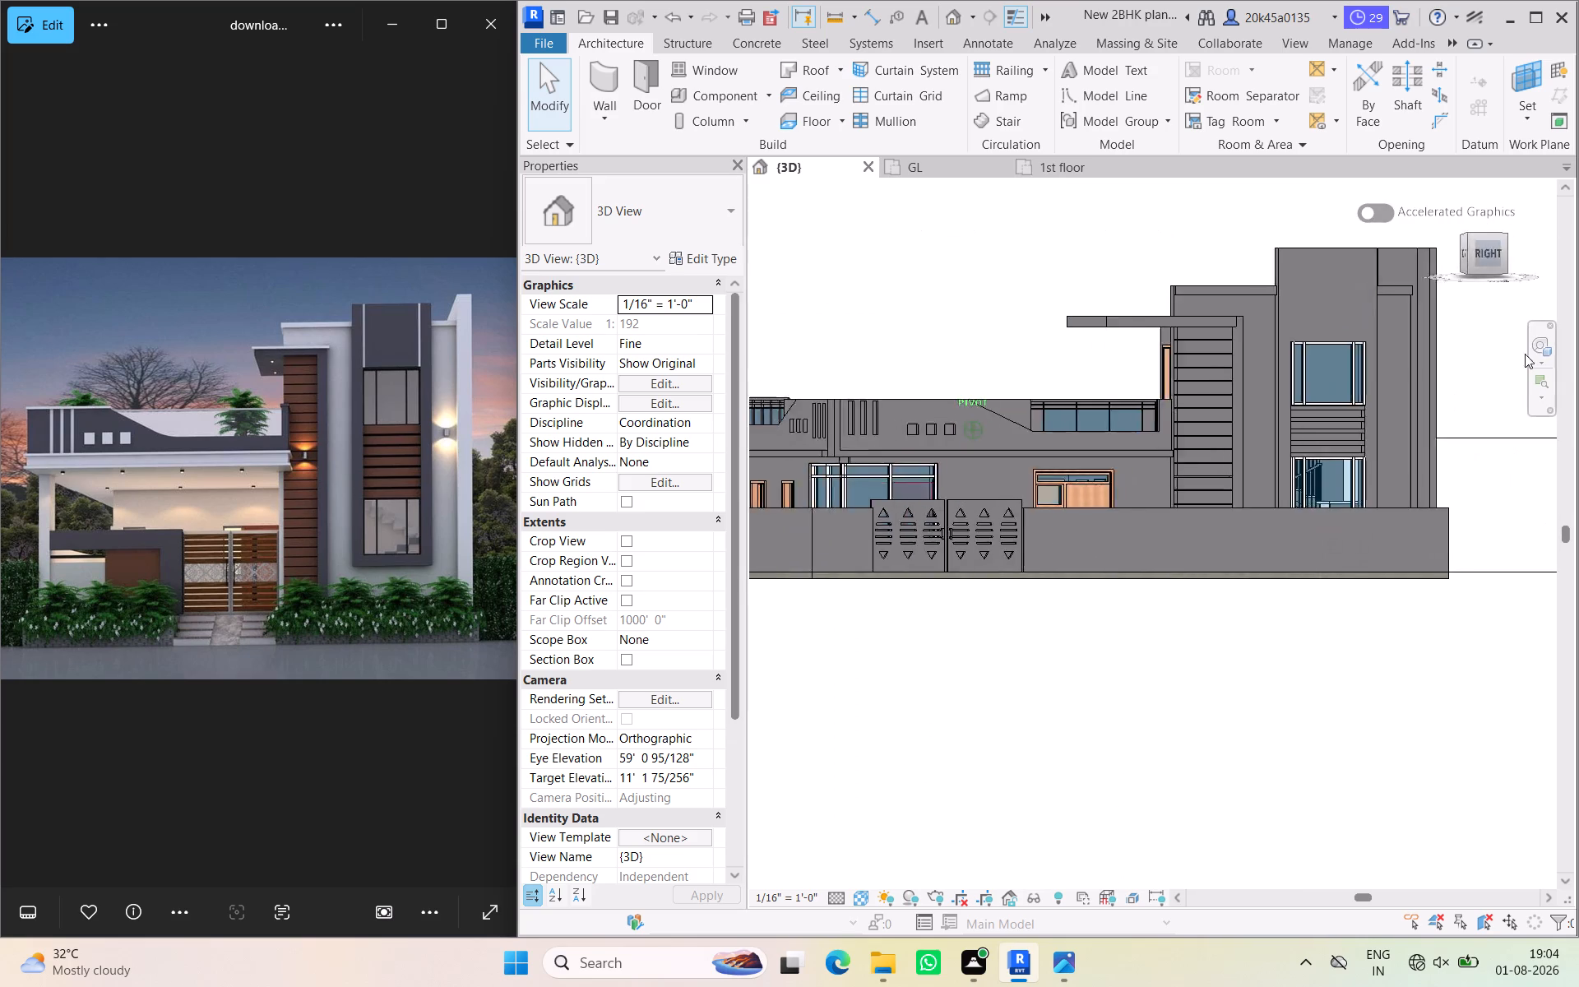
pyautogui.moveTo(1525, 354); pyautogui.dragTo(941, 417)
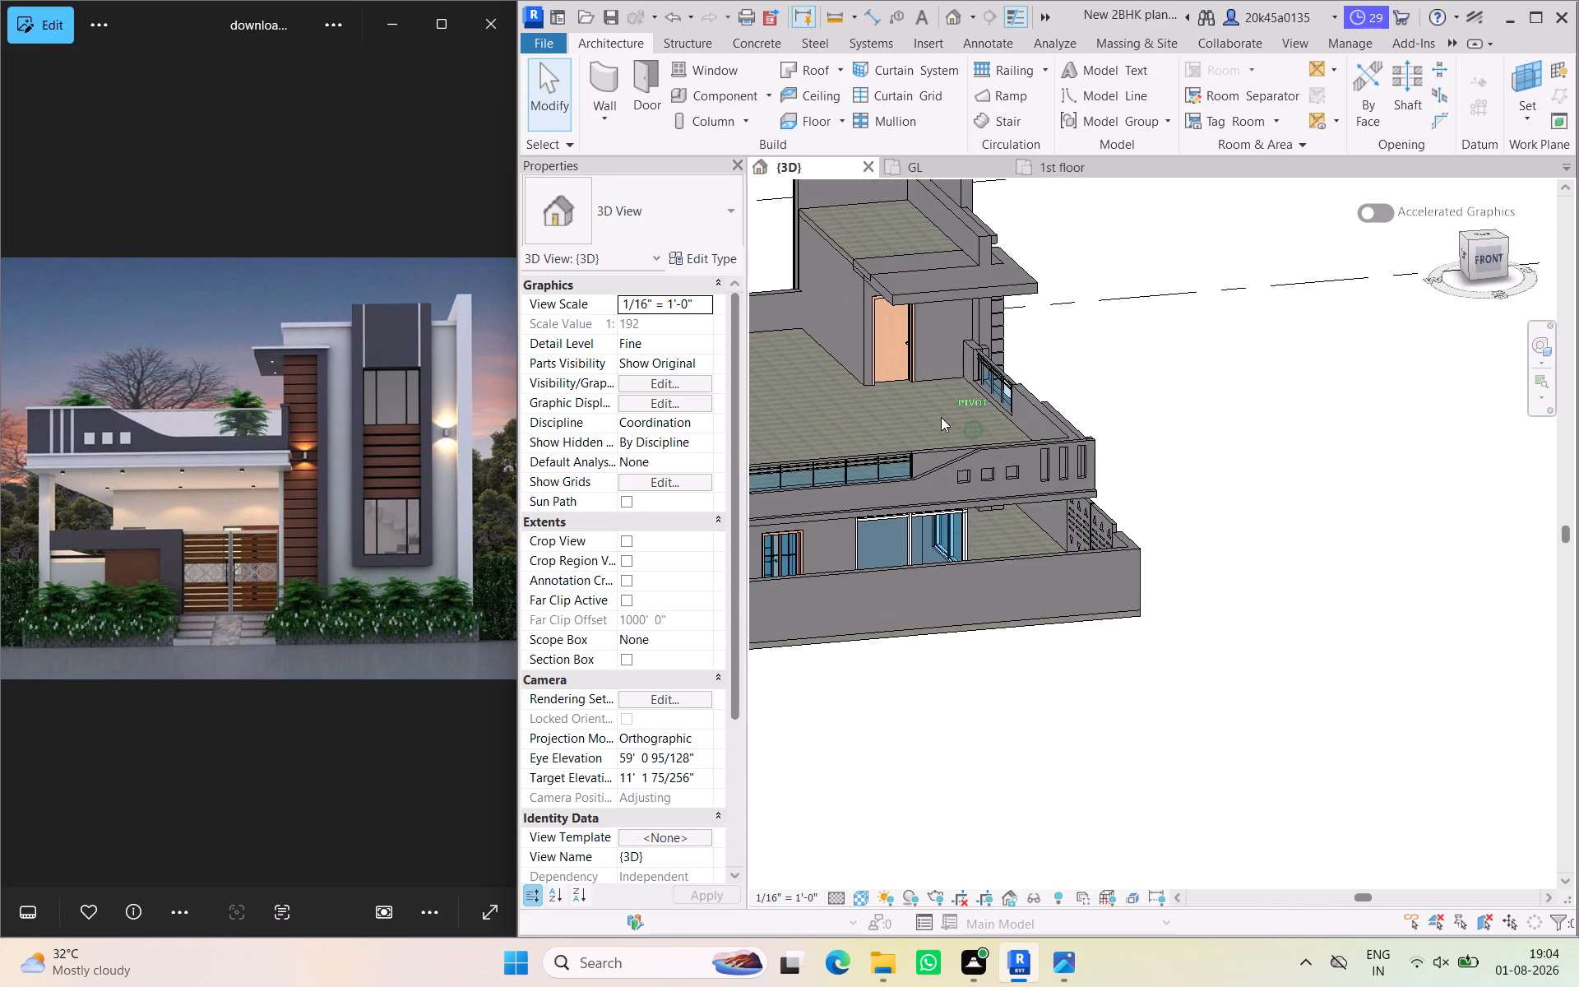
pyautogui.moveTo(941, 417); pyautogui.dragTo(904, 405)
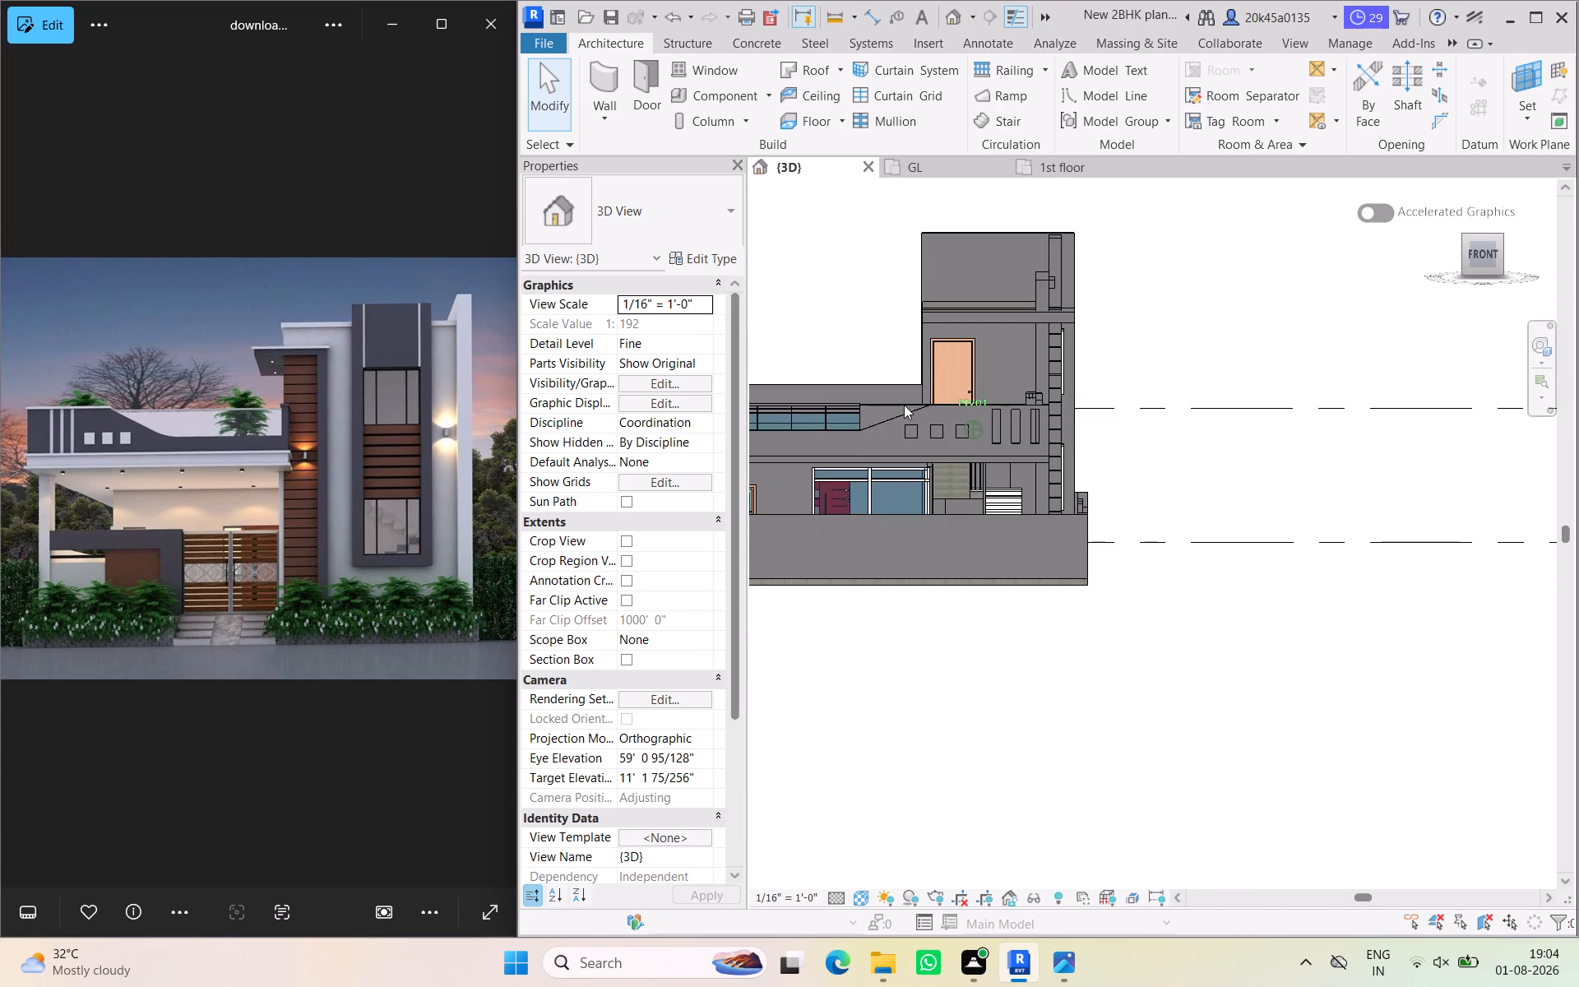
pyautogui.moveTo(904, 405); pyautogui.dragTo(829, 437)
# Examine the stair tower closely from the front-right corner and above, including its roof slab, door, windows and grooved column.
pyautogui.scroll(2, 1310, 192)
pyautogui.moveTo(1299, 229); pyautogui.dragTo(1280, 341, button='middle')
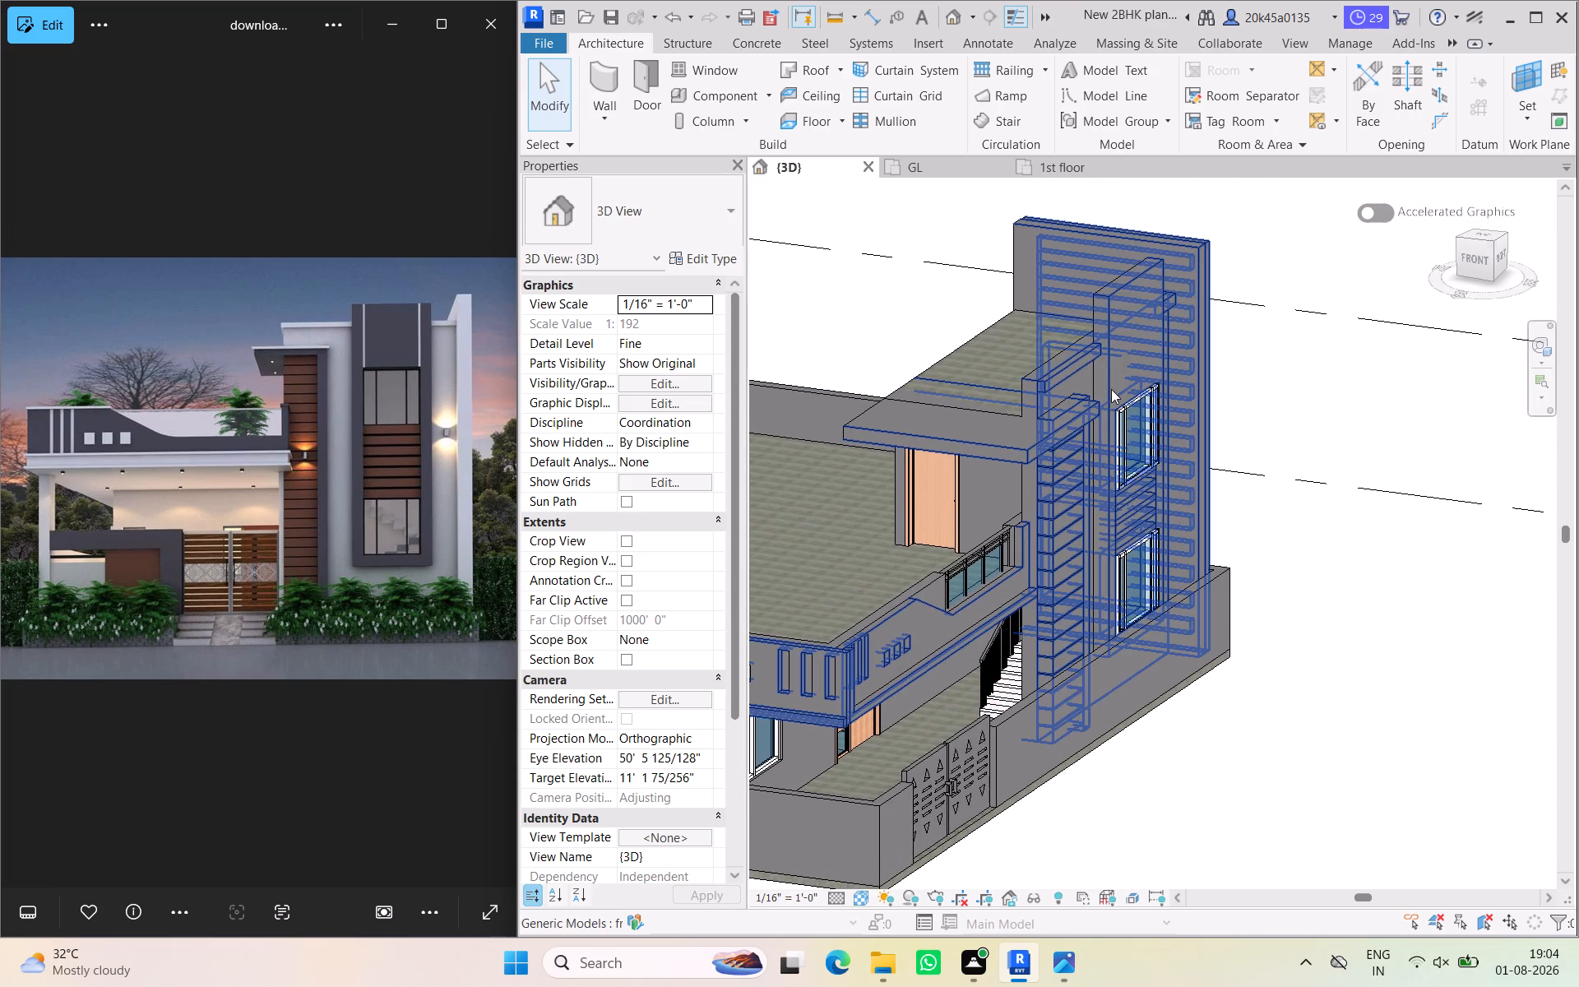
pyautogui.scroll(-1, 1233, 341)
pyautogui.moveTo(1477, 262); pyautogui.dragTo(1399, 257)
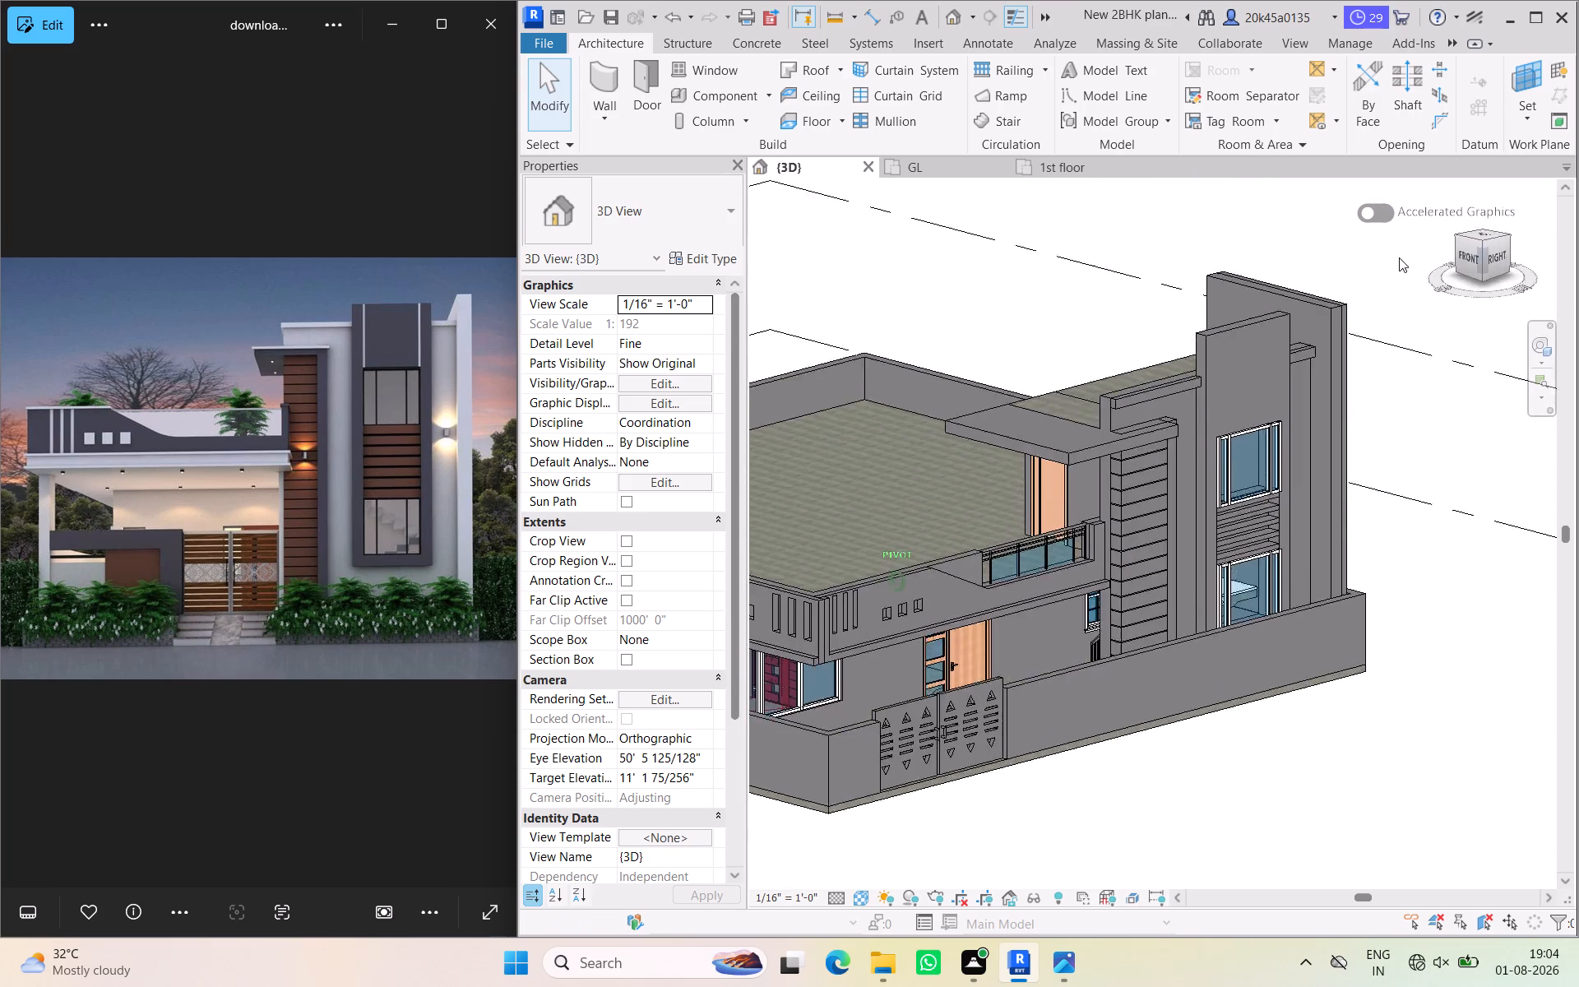
pyautogui.moveTo(1399, 257); pyautogui.dragTo(1441, 288)
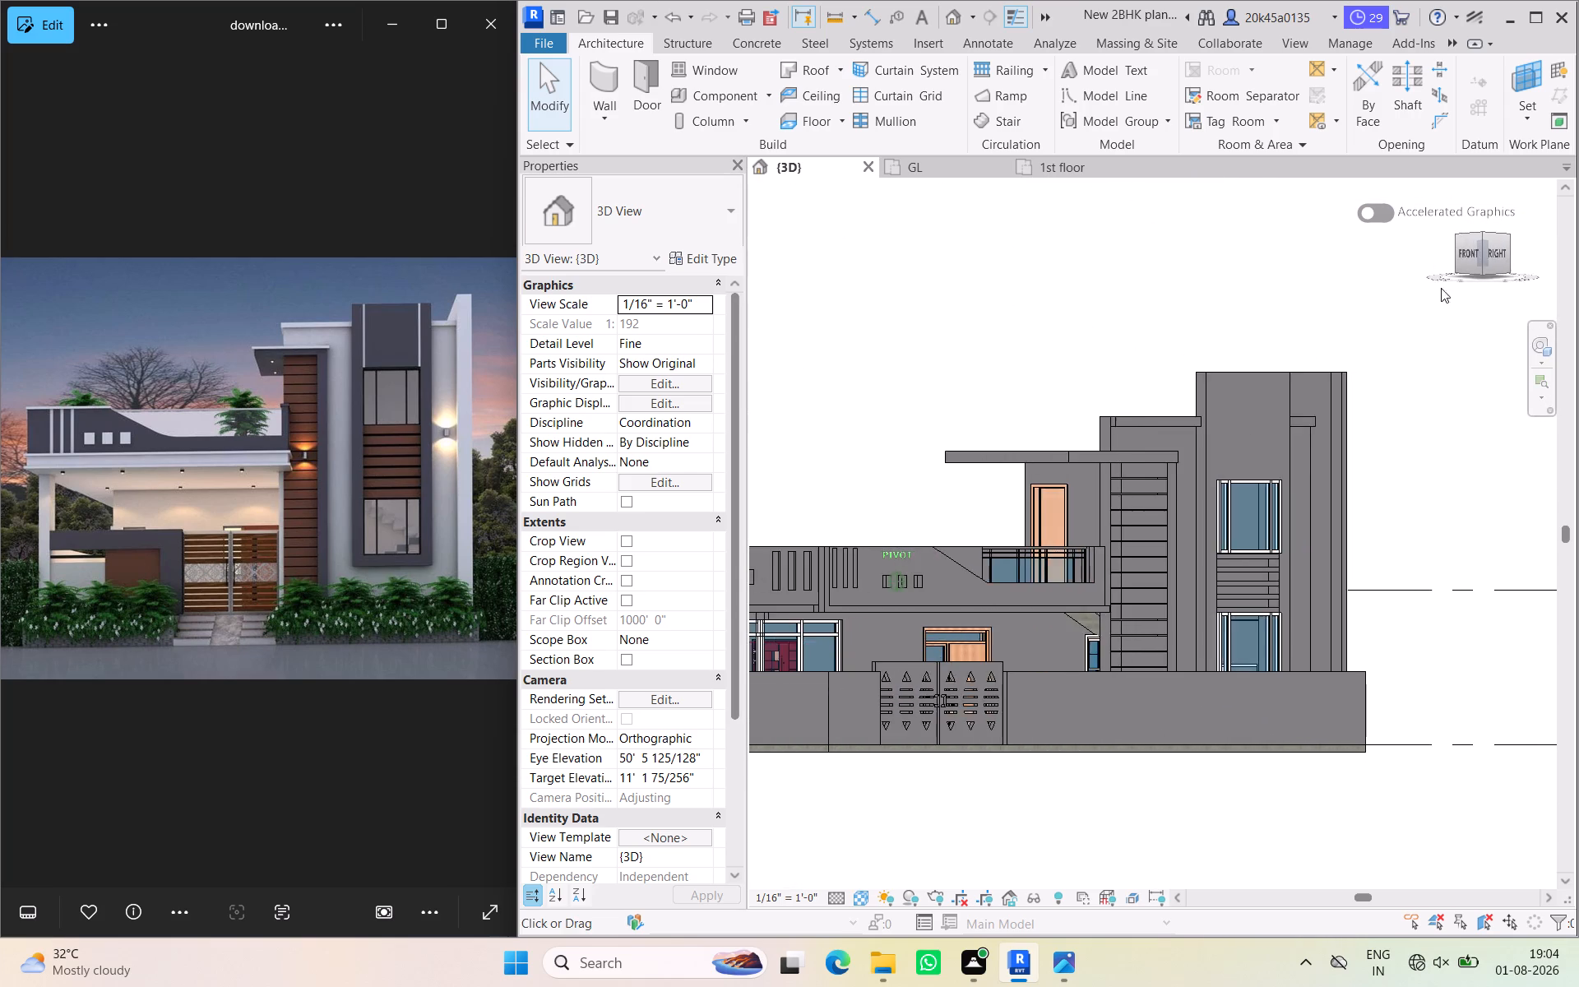
pyautogui.moveTo(1441, 288); pyautogui.dragTo(1503, 336)
pyautogui.scroll(3, 1018, 308)
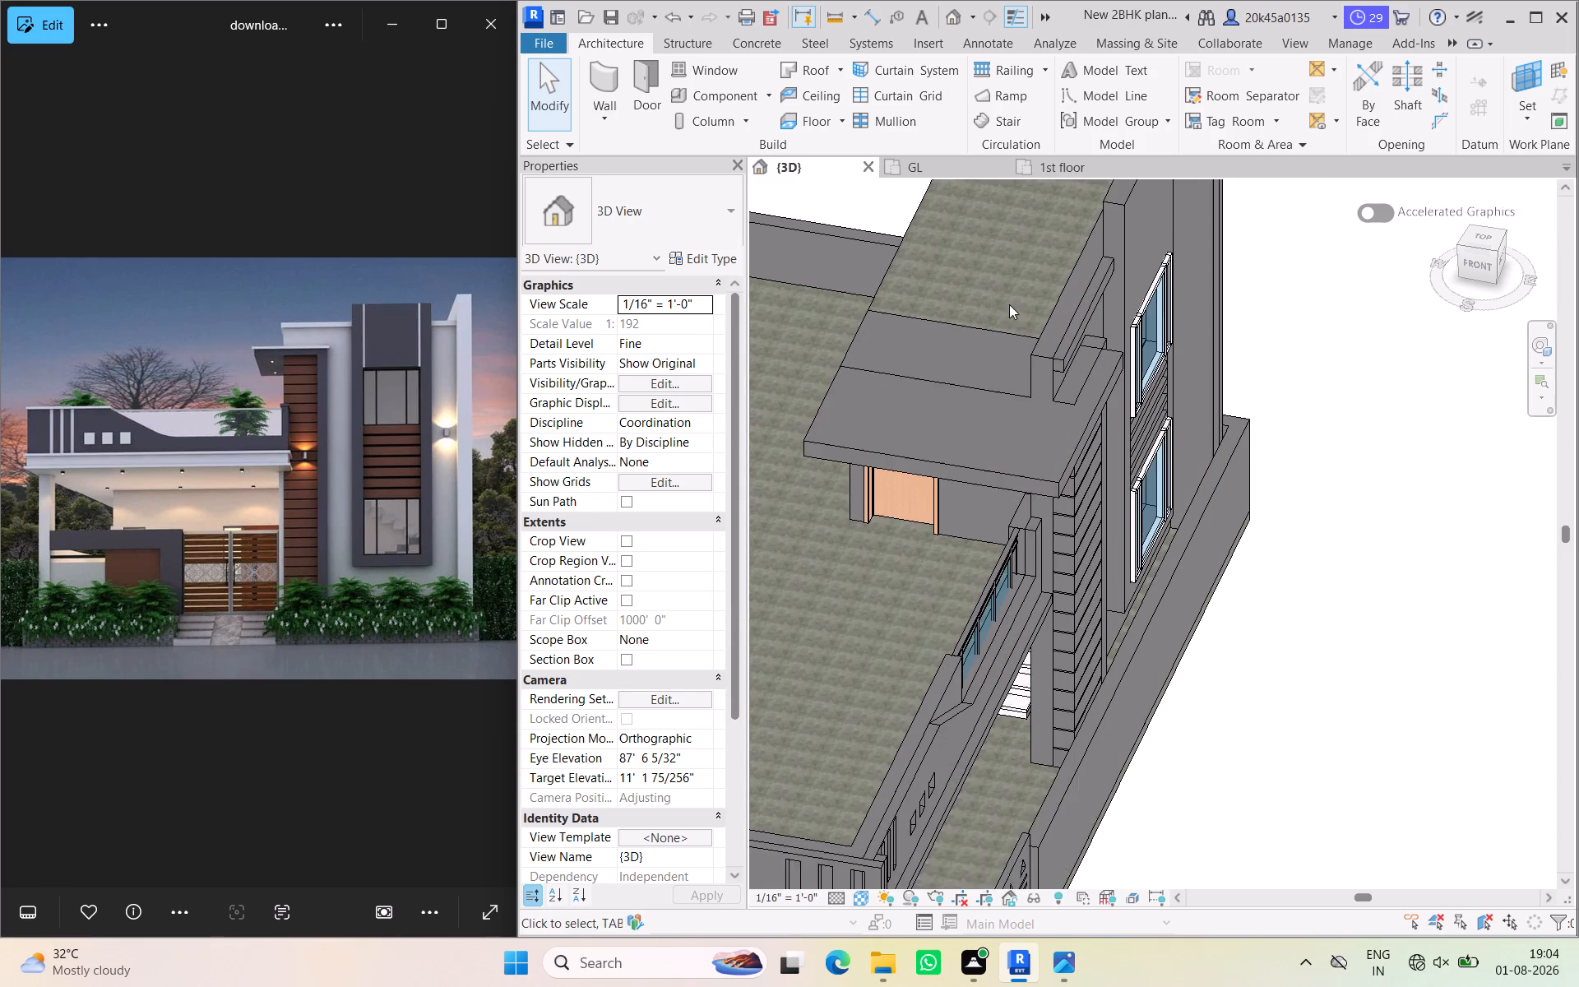
pyautogui.moveTo(1009, 304); pyautogui.dragTo(1056, 357, button='middle')
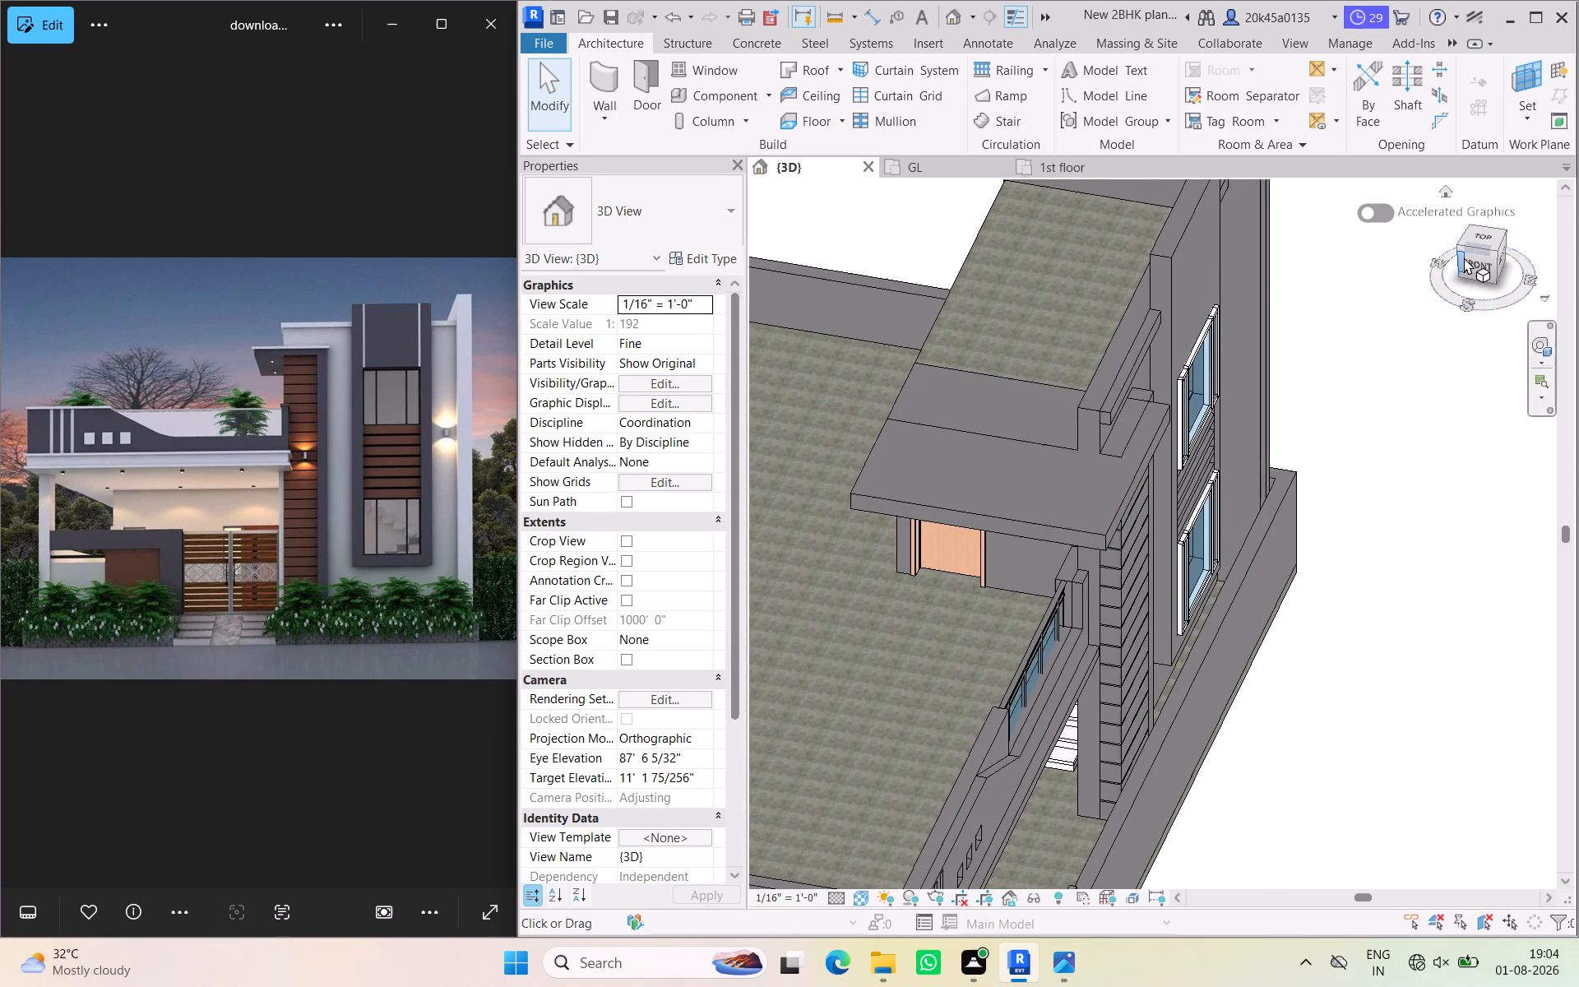
pyautogui.moveTo(1469, 259); pyautogui.dragTo(1498, 271)
# In the 1st floor plan, delete the inner Generic - 9" wall along the right side of the staircase.
pyautogui.click(1053, 167)
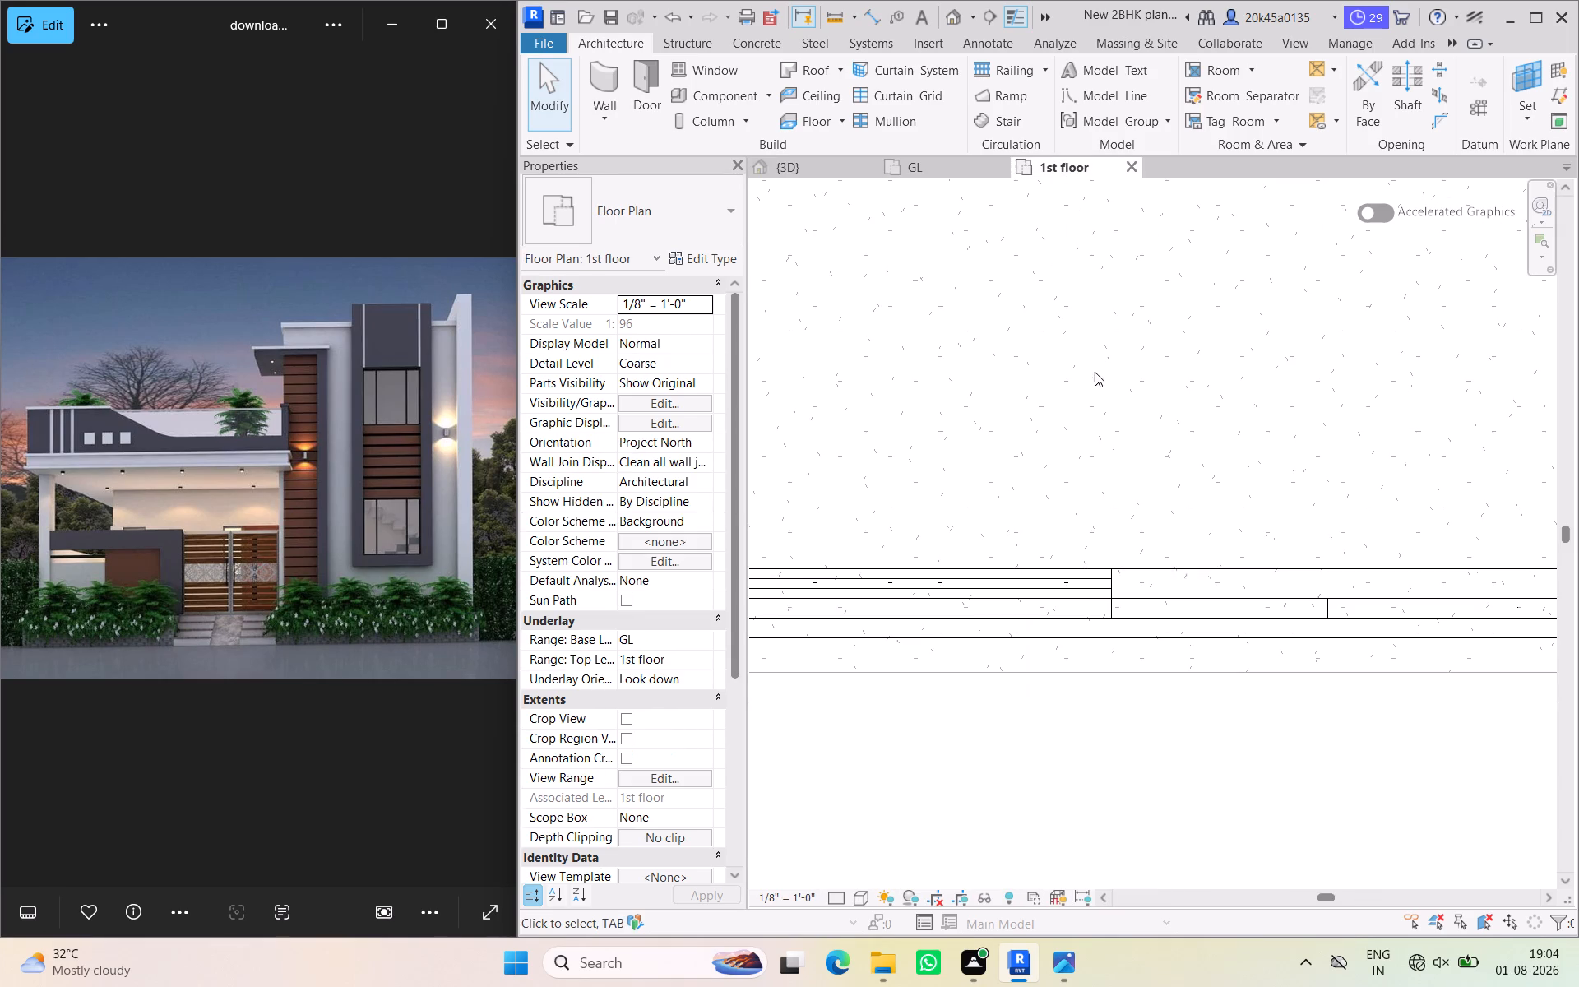
pyautogui.scroll(-13, 1100, 378)
pyautogui.moveTo(1114, 335); pyautogui.dragTo(1124, 508, button='middle')
pyautogui.scroll(10, 1172, 315)
pyautogui.moveTo(1174, 329); pyautogui.dragTo(1174, 354, button='middle')
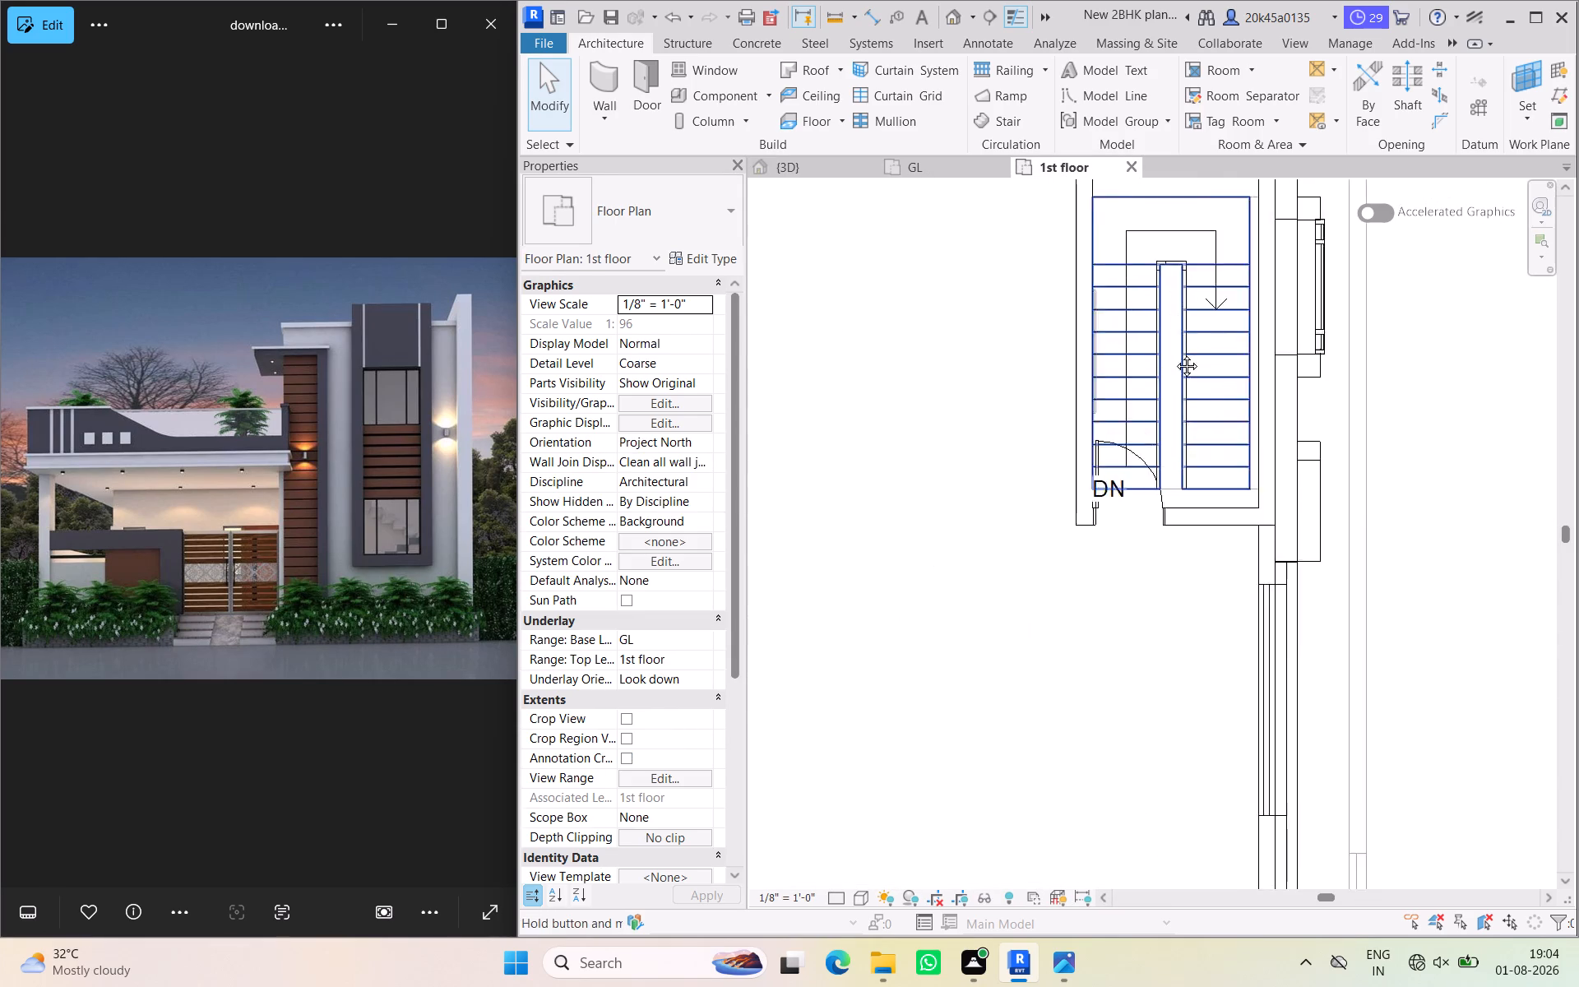
pyautogui.moveTo(1174, 354); pyautogui.dragTo(1151, 435, button='middle')
pyautogui.scroll(1, 1241, 283)
pyautogui.moveTo(1239, 294); pyautogui.dragTo(1216, 342, button='middle')
pyautogui.click(1225, 330)
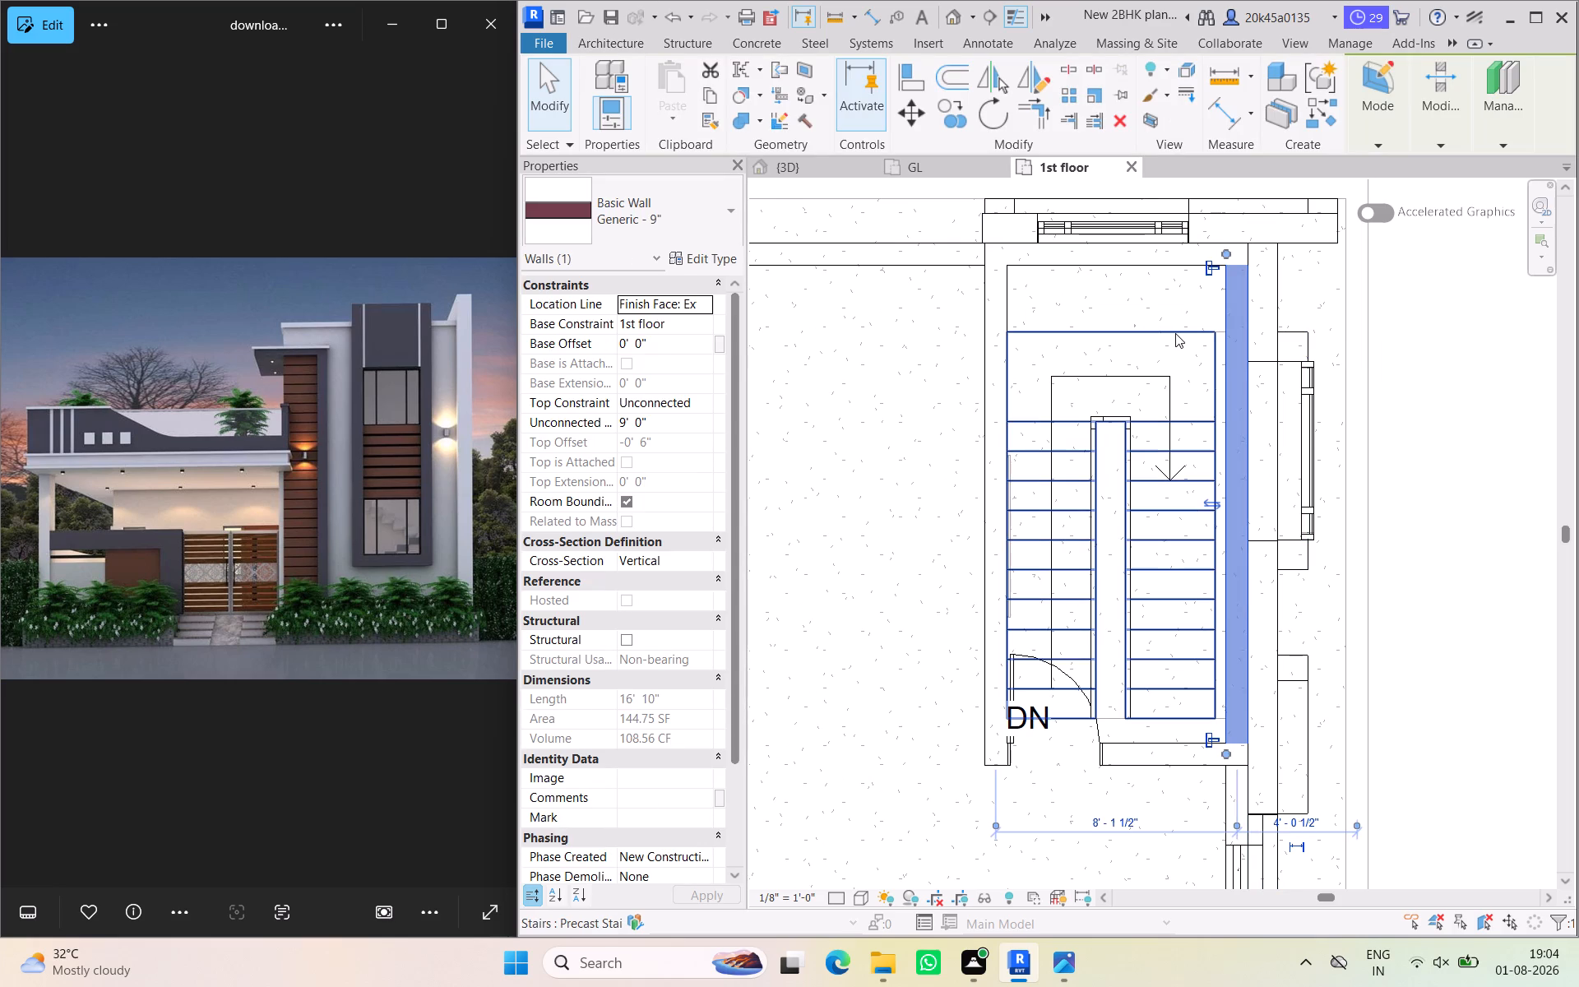
pyautogui.press('Delete')
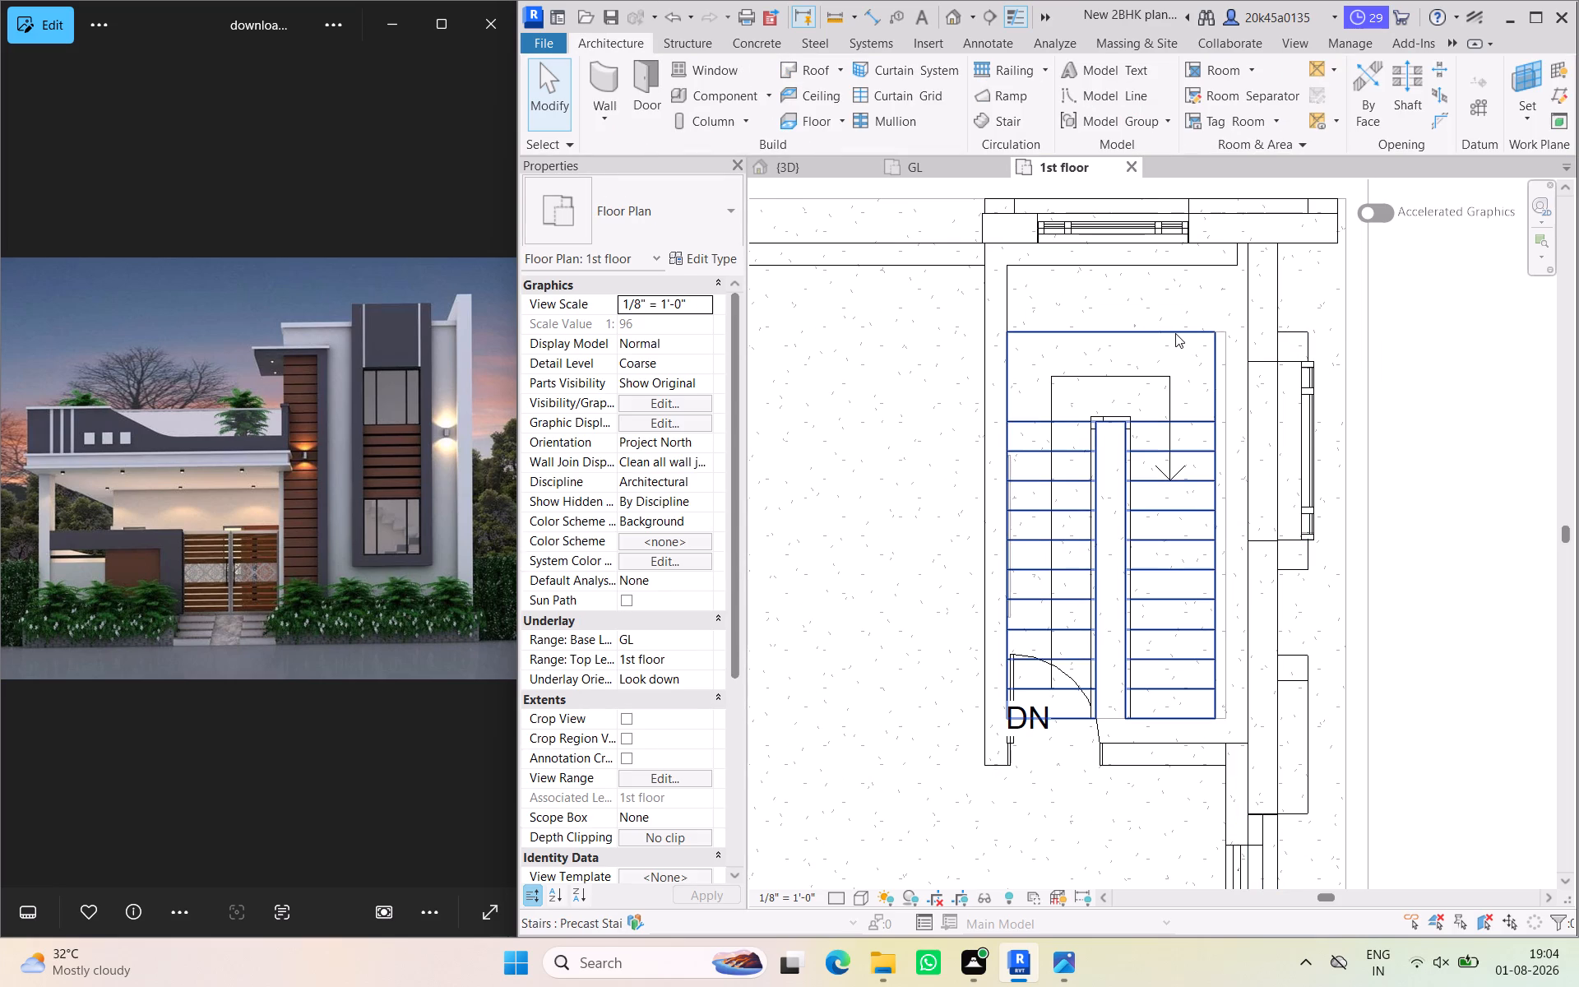
# Delete the short inner Generic - 9" wall behind the stair landing, next to the back window, in the 1st floor plan.
pyautogui.click(1203, 269)
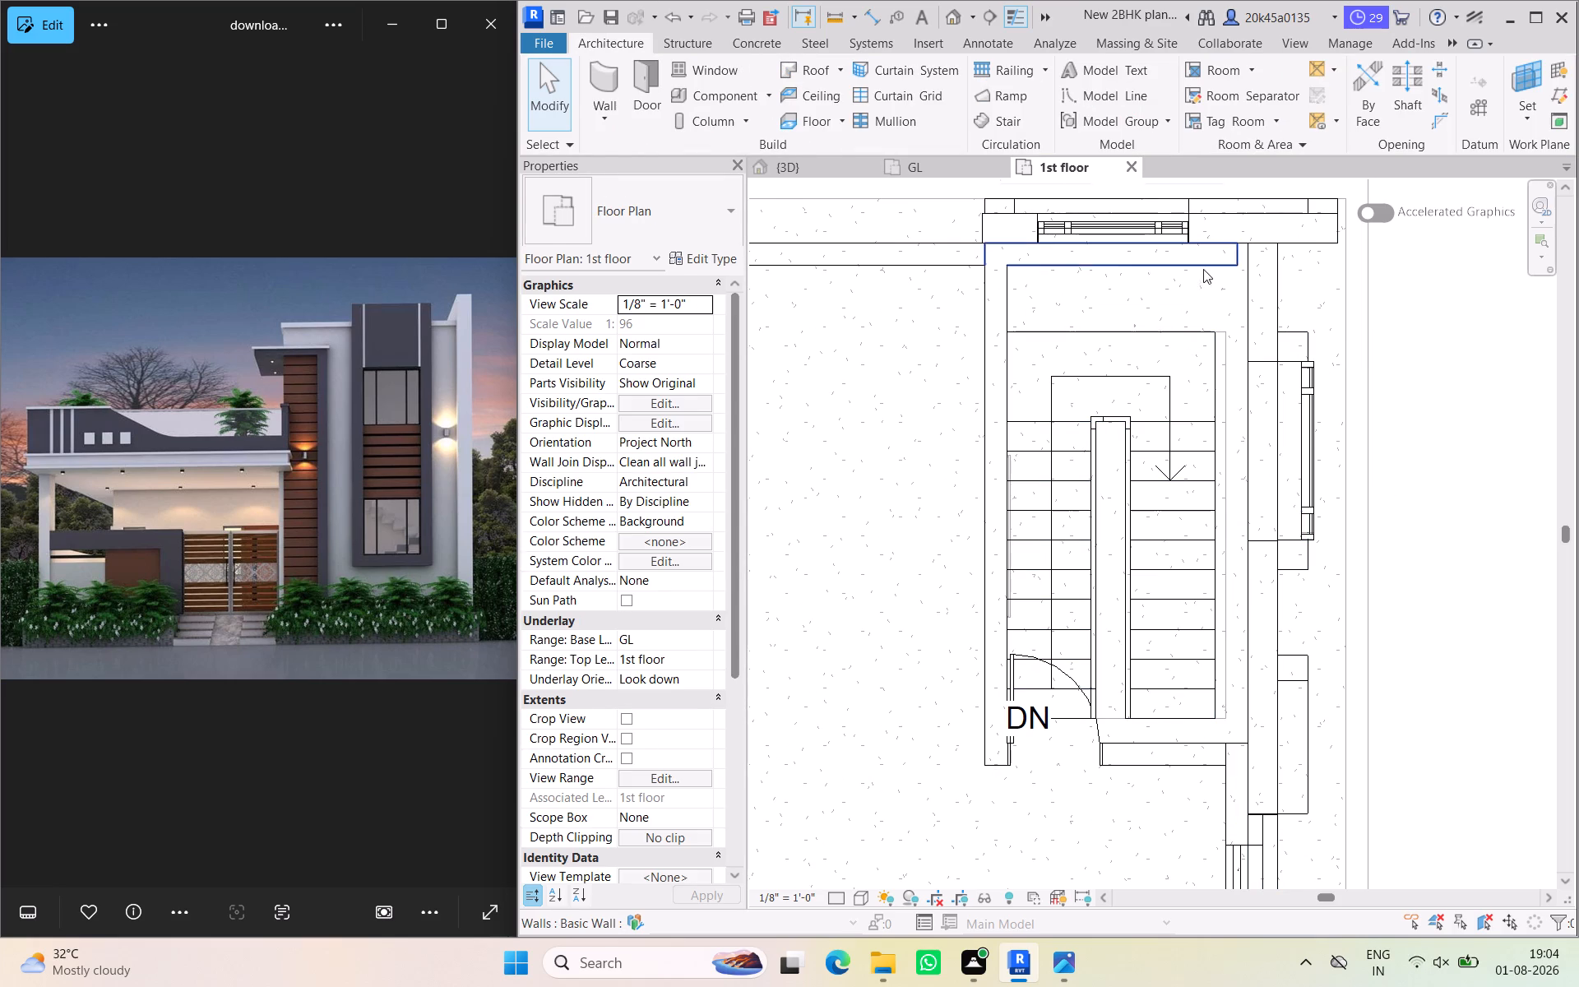
pyautogui.scroll(4, 1220, 243)
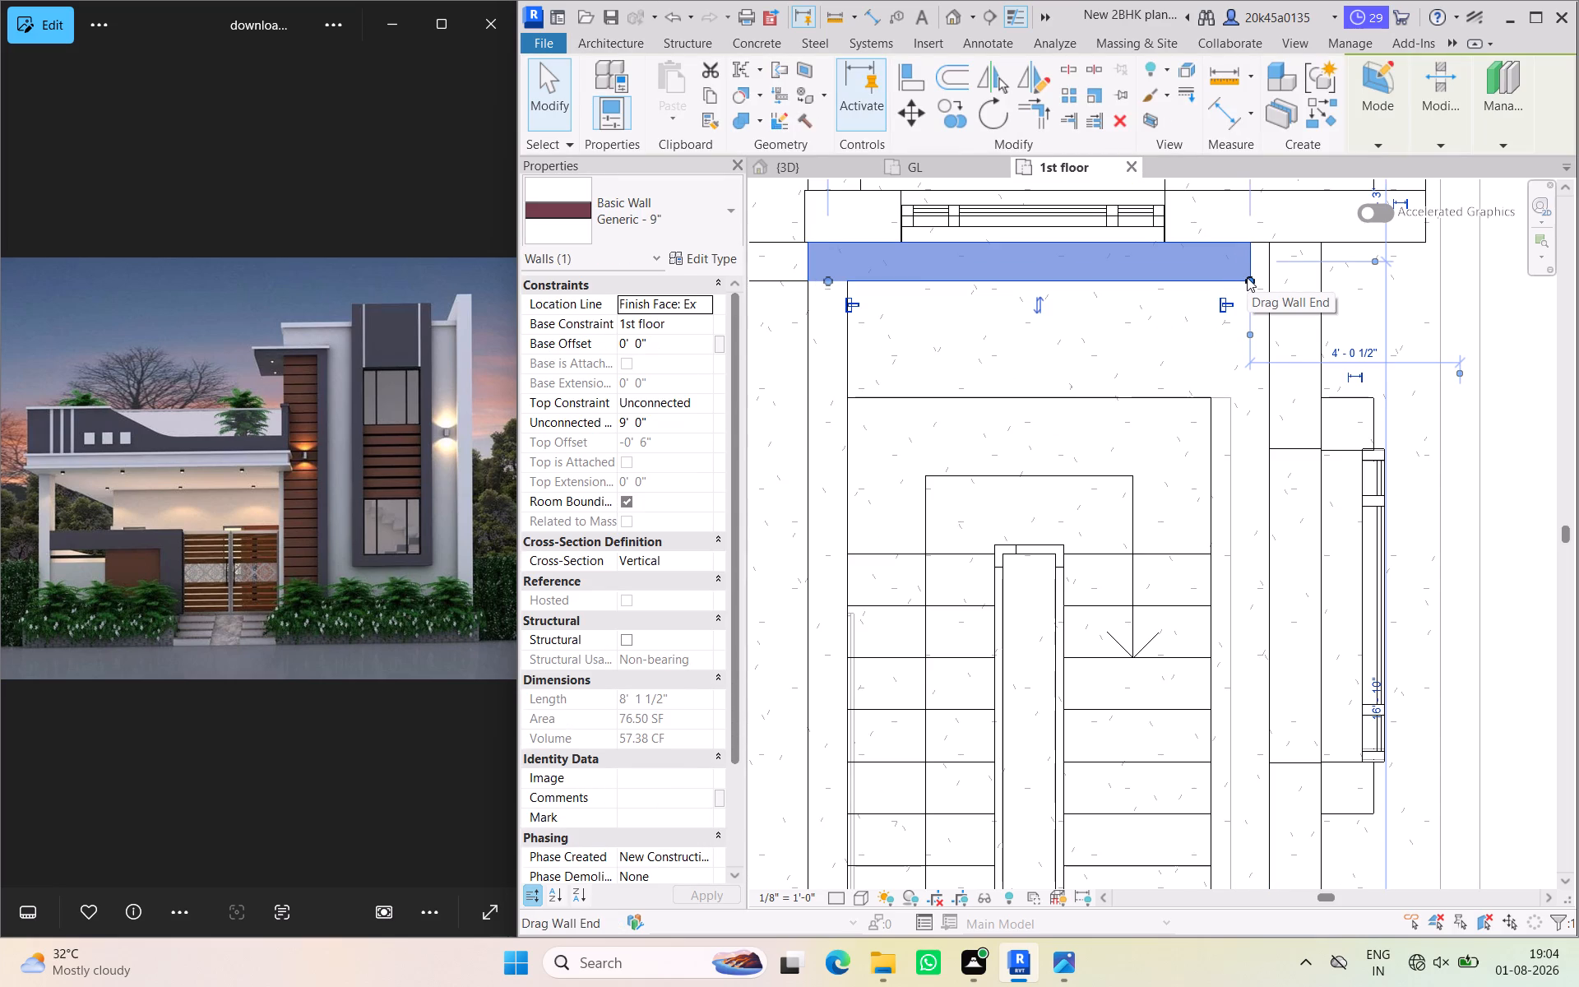
pyautogui.scroll(-1, 1247, 277)
pyautogui.moveTo(1248, 285); pyautogui.dragTo(1262, 321, button='middle')
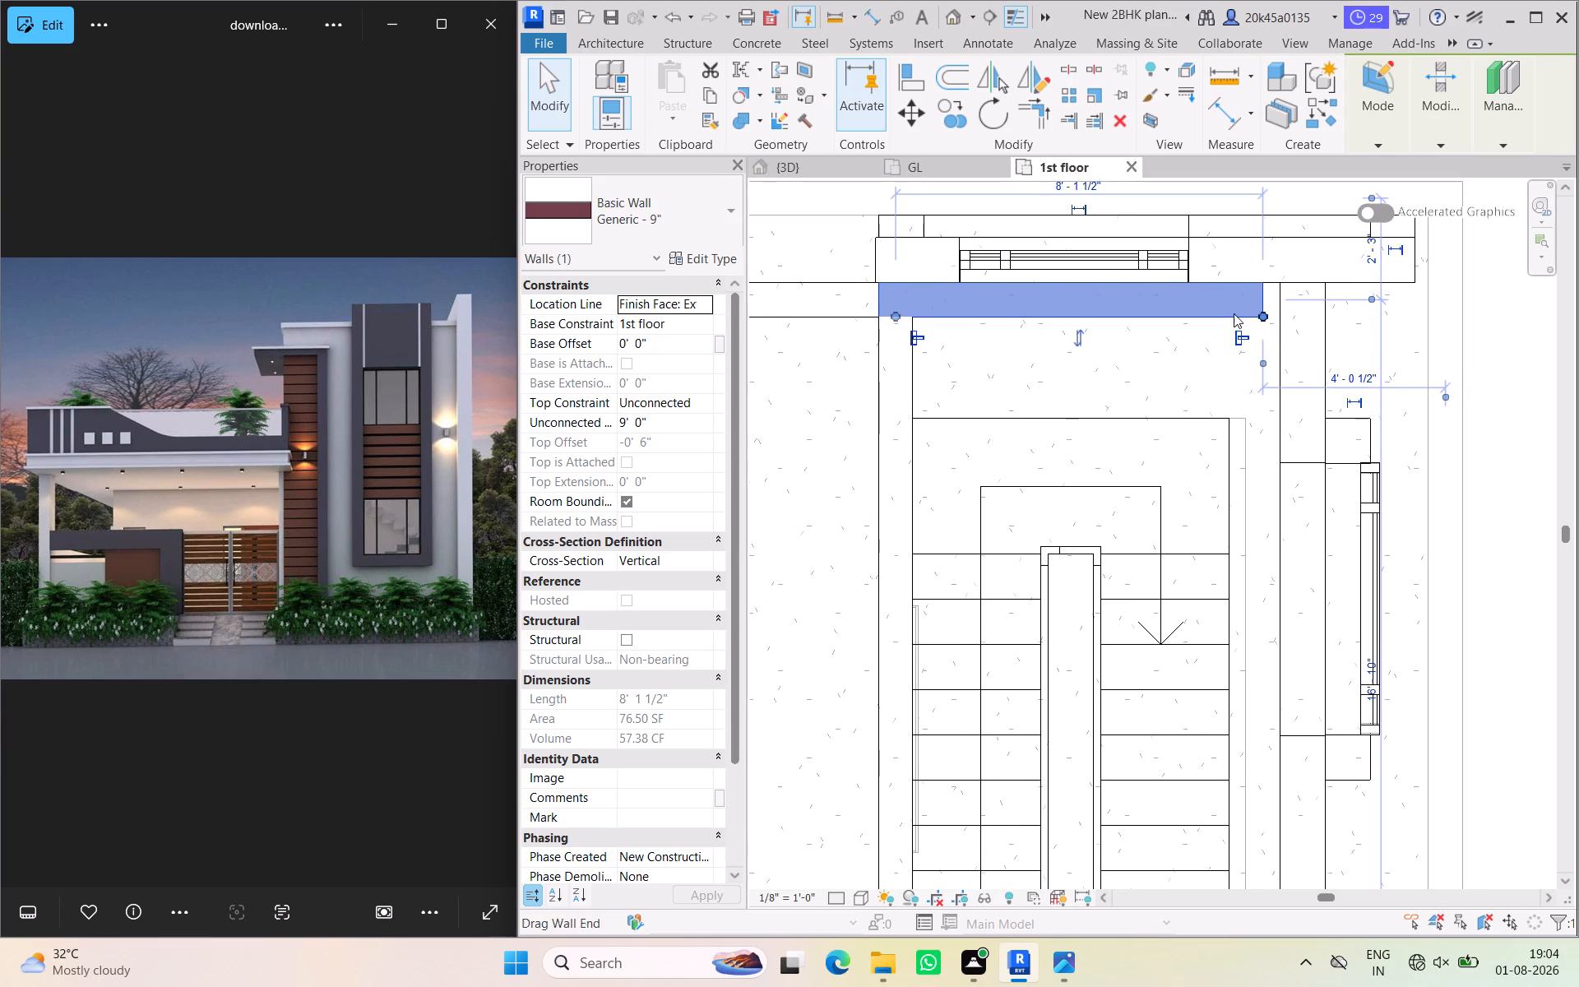
pyautogui.click(842, 378)
pyautogui.click(938, 316)
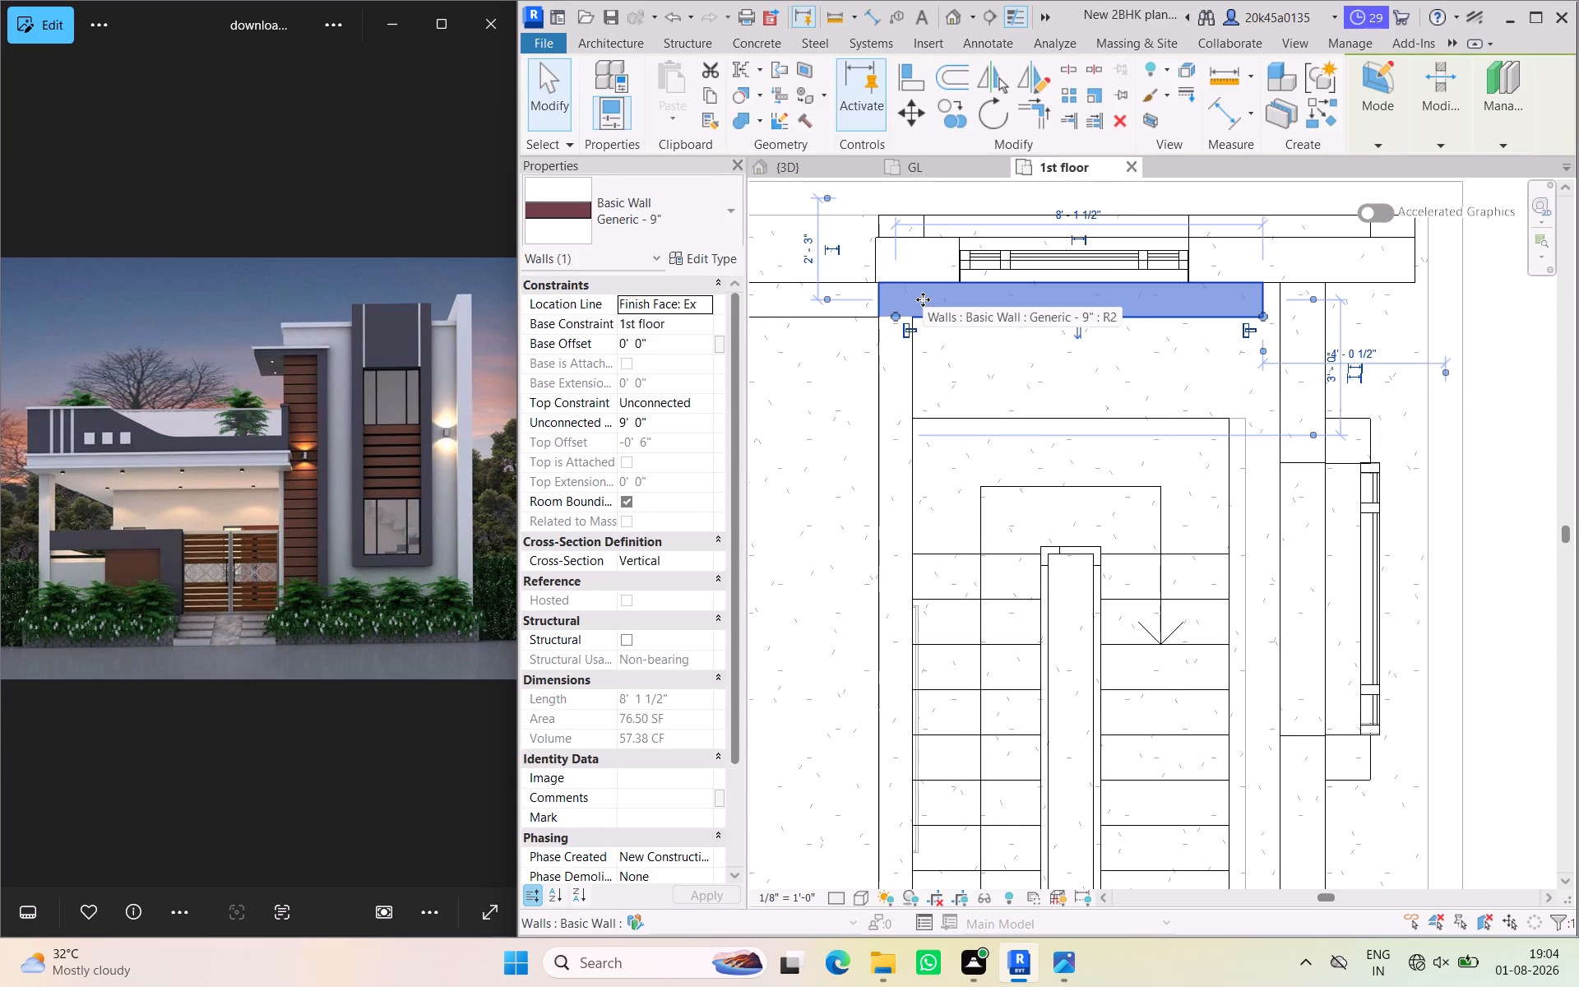
pyautogui.press('Delete')
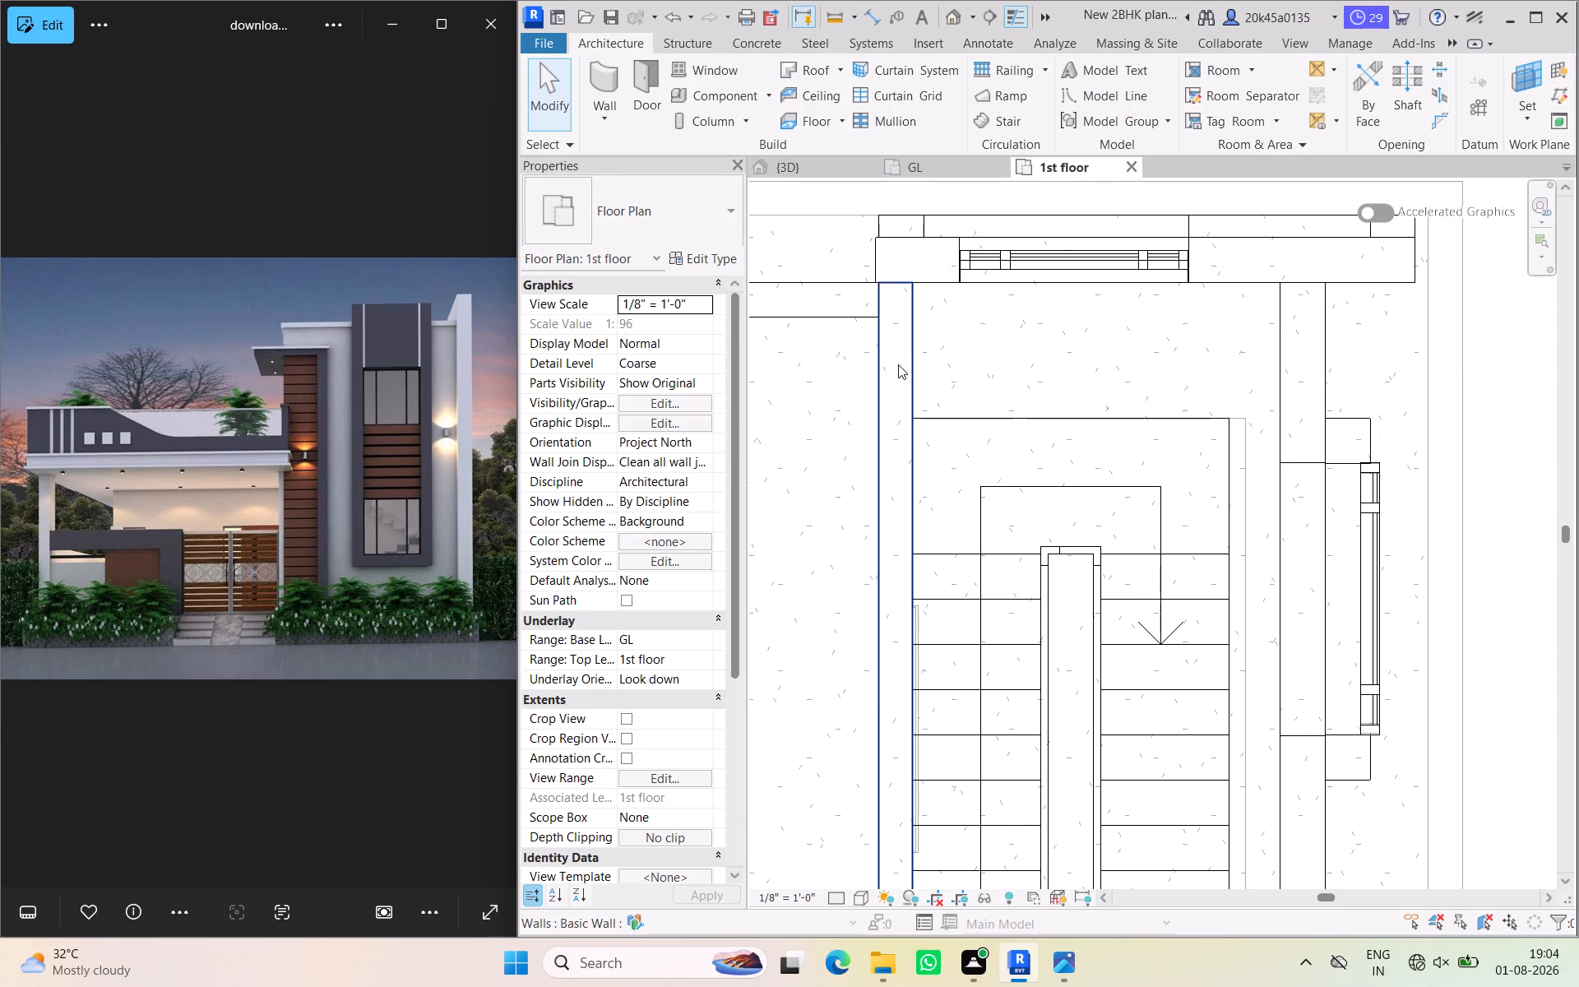
pyautogui.click(828, 385)
pyautogui.scroll(-2, 850, 402)
pyautogui.moveTo(854, 399); pyautogui.dragTo(861, 331, button='middle')
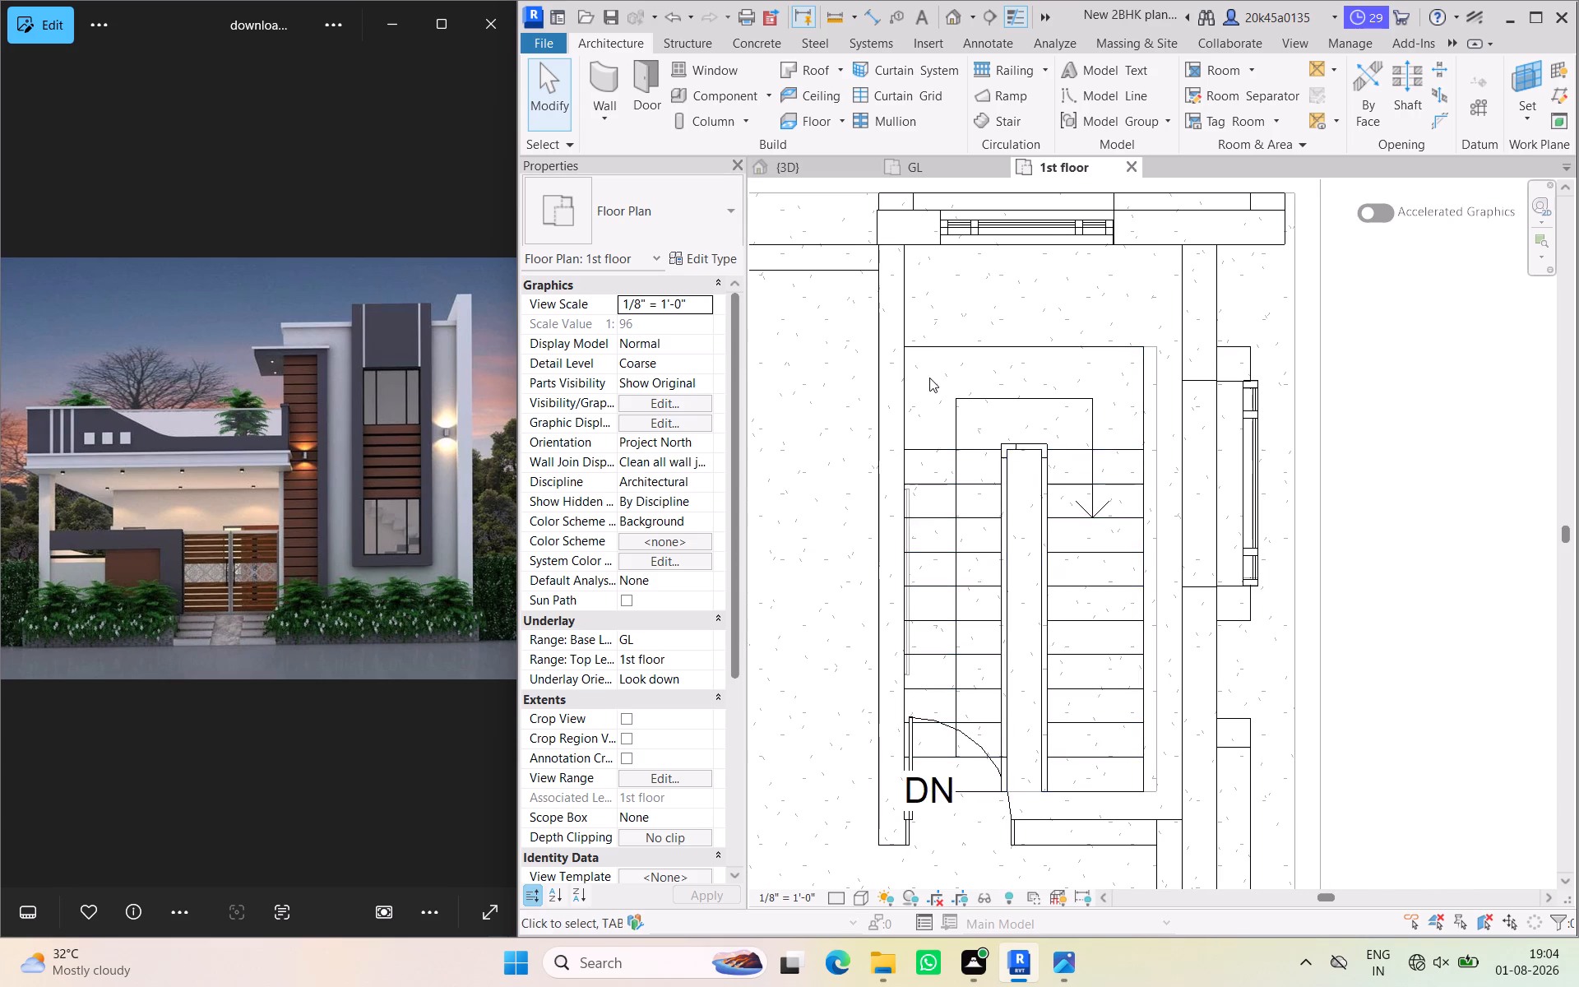
# Inspect the edited stair tower in the 3D view from the front-right, Right and back-right sides, looking at its gate-side windows.
pyautogui.click(809, 171)
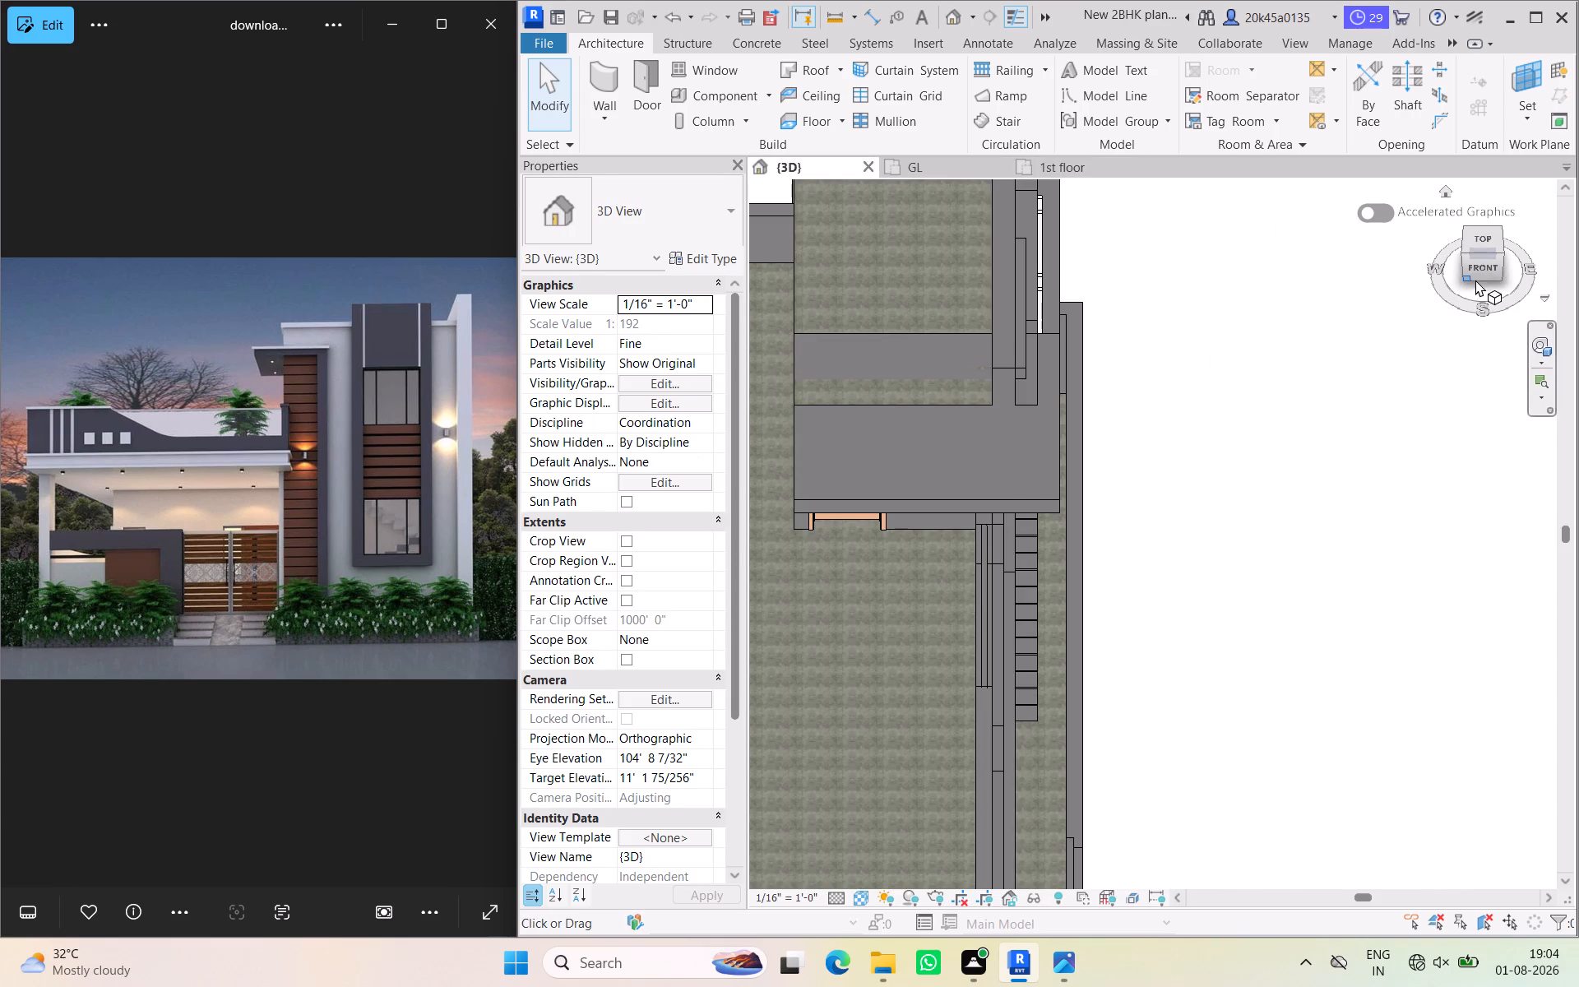
pyautogui.moveTo(1484, 266); pyautogui.dragTo(1345, 200)
pyautogui.scroll(-2, 1359, 382)
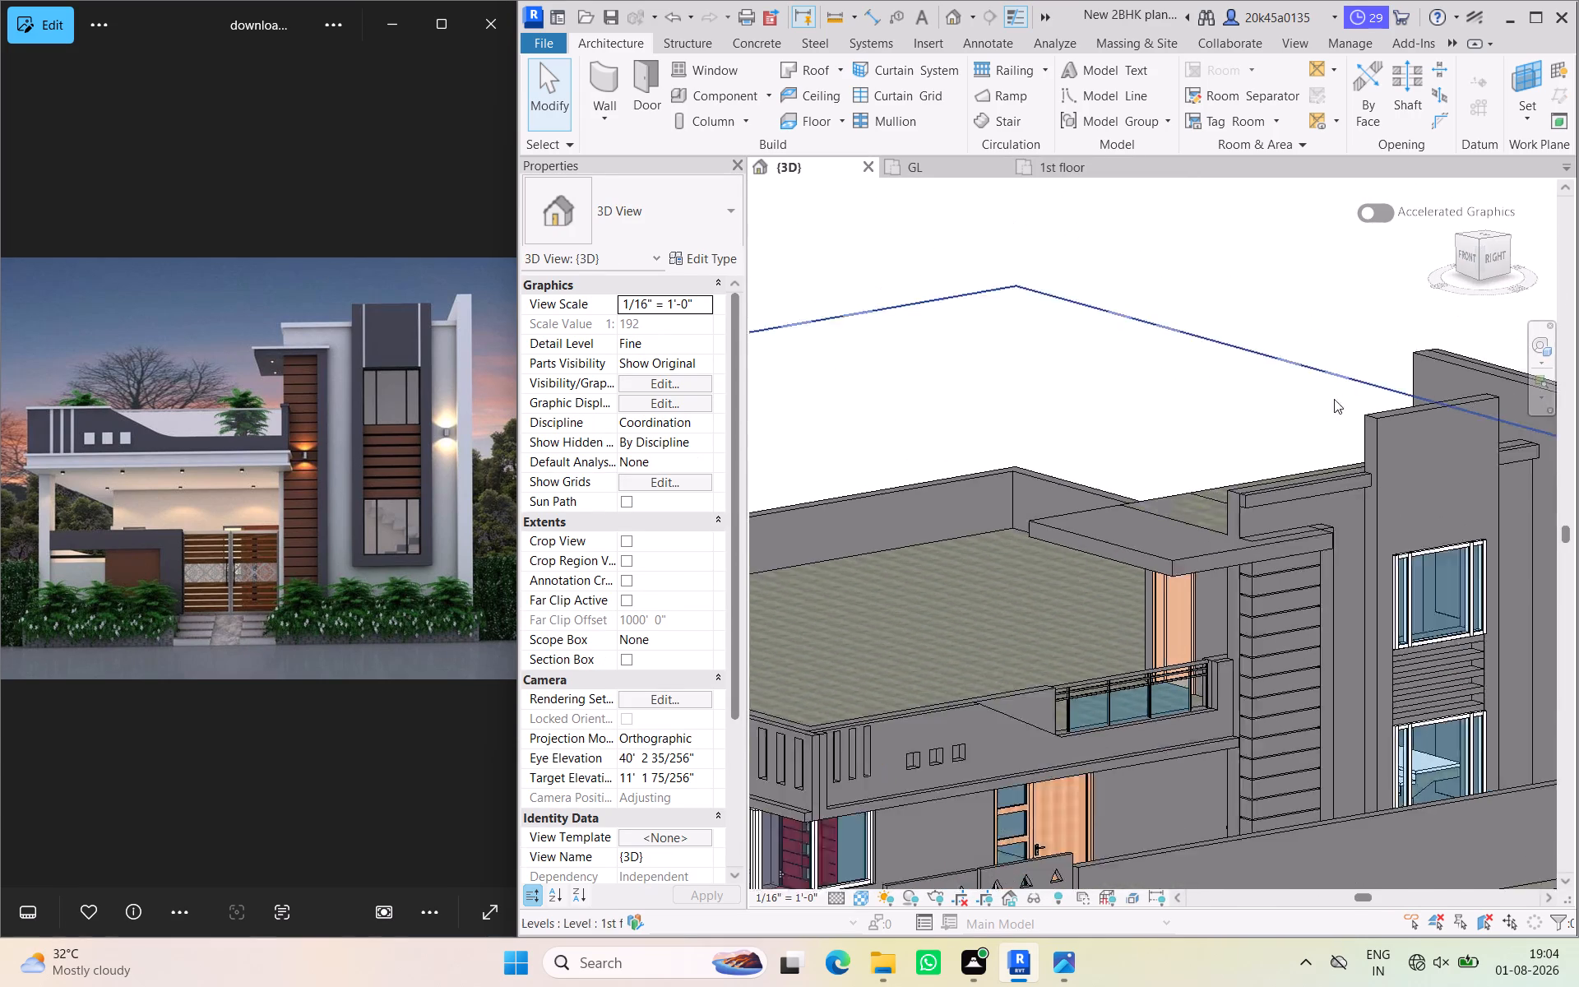
pyautogui.moveTo(1318, 403); pyautogui.dragTo(1236, 387, button='middle')
pyautogui.moveTo(1489, 252); pyautogui.dragTo(1451, 250)
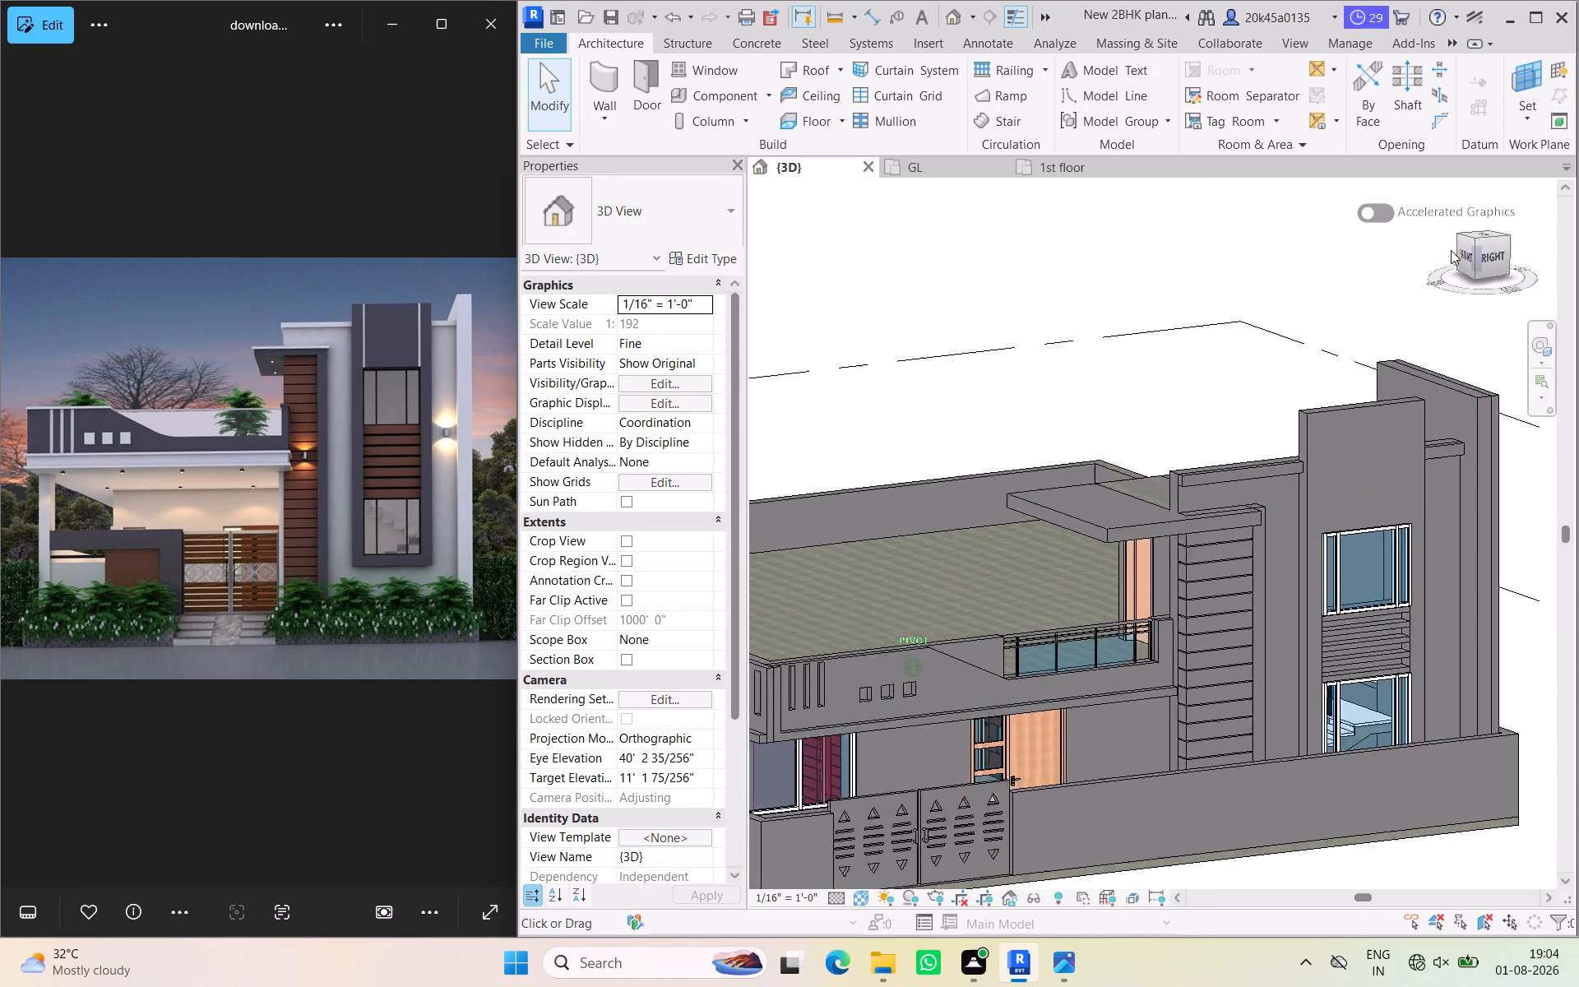
pyautogui.moveTo(1451, 250); pyautogui.dragTo(1540, 327)
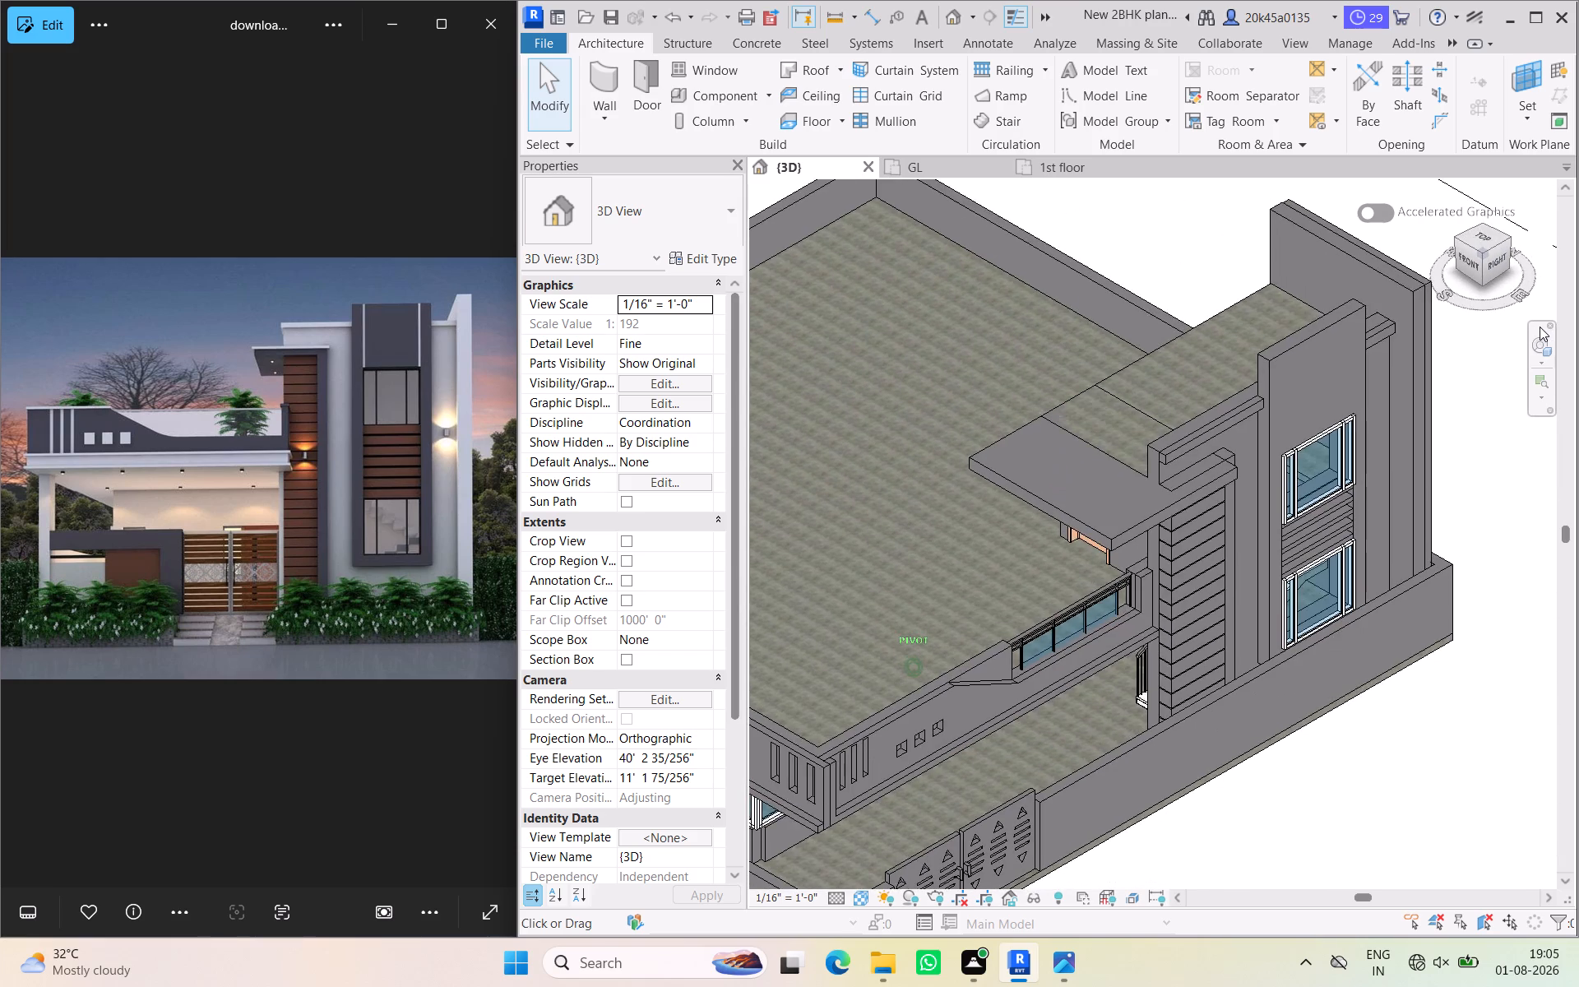
pyautogui.moveTo(1540, 327); pyautogui.dragTo(1434, 280)
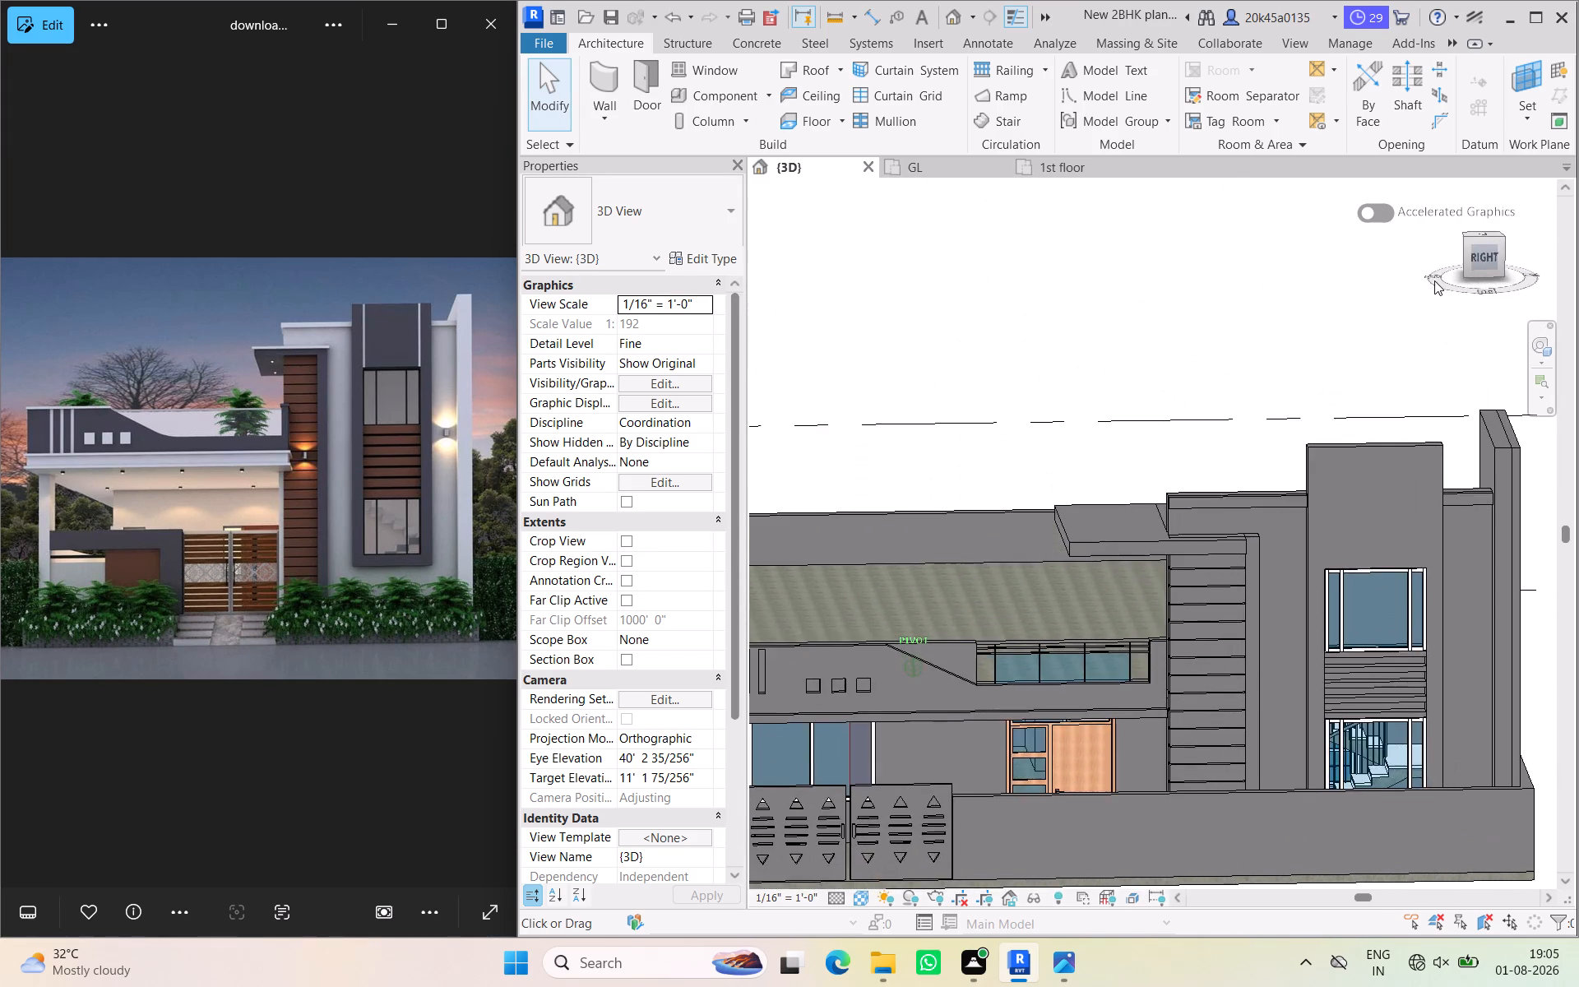
pyautogui.moveTo(1434, 280); pyautogui.dragTo(1382, 248)
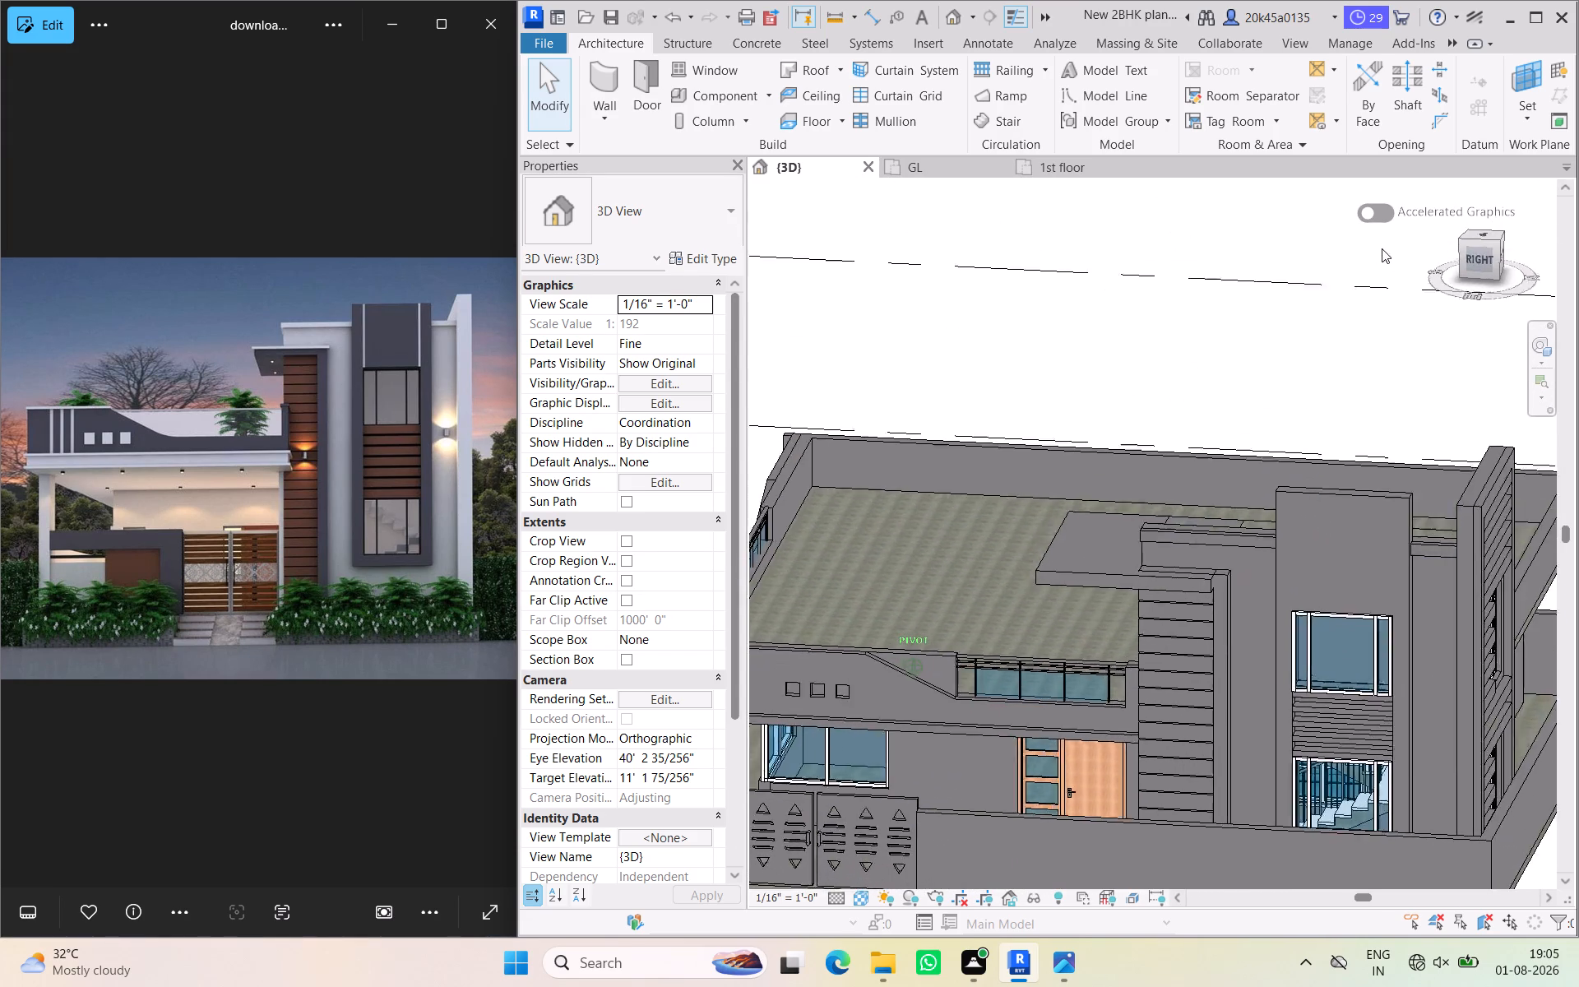
pyautogui.moveTo(1382, 248); pyautogui.dragTo(1344, 268)
pyautogui.scroll(-2, 1367, 379)
pyautogui.moveTo(1350, 395); pyautogui.dragTo(1350, 296, button='middle')
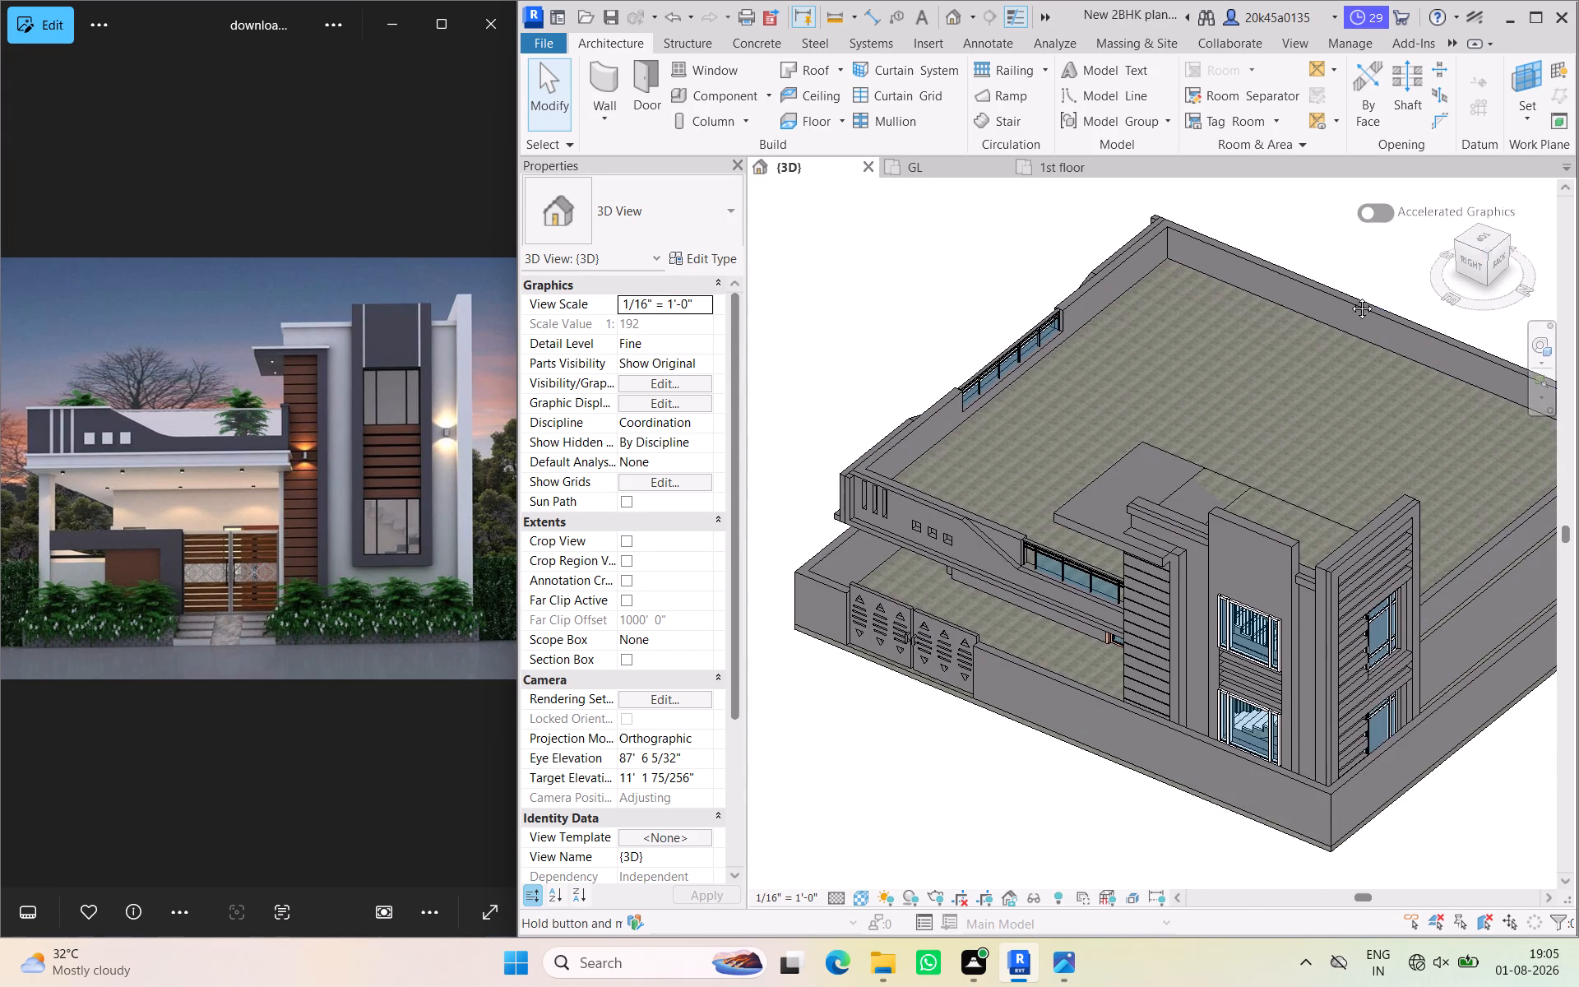
pyautogui.moveTo(1350, 296); pyautogui.dragTo(1350, 261, button='middle')
# Examine the stair tower's Back face in 3D, with a close look at its lower window.
pyautogui.moveTo(1490, 259); pyautogui.dragTo(1442, 215)
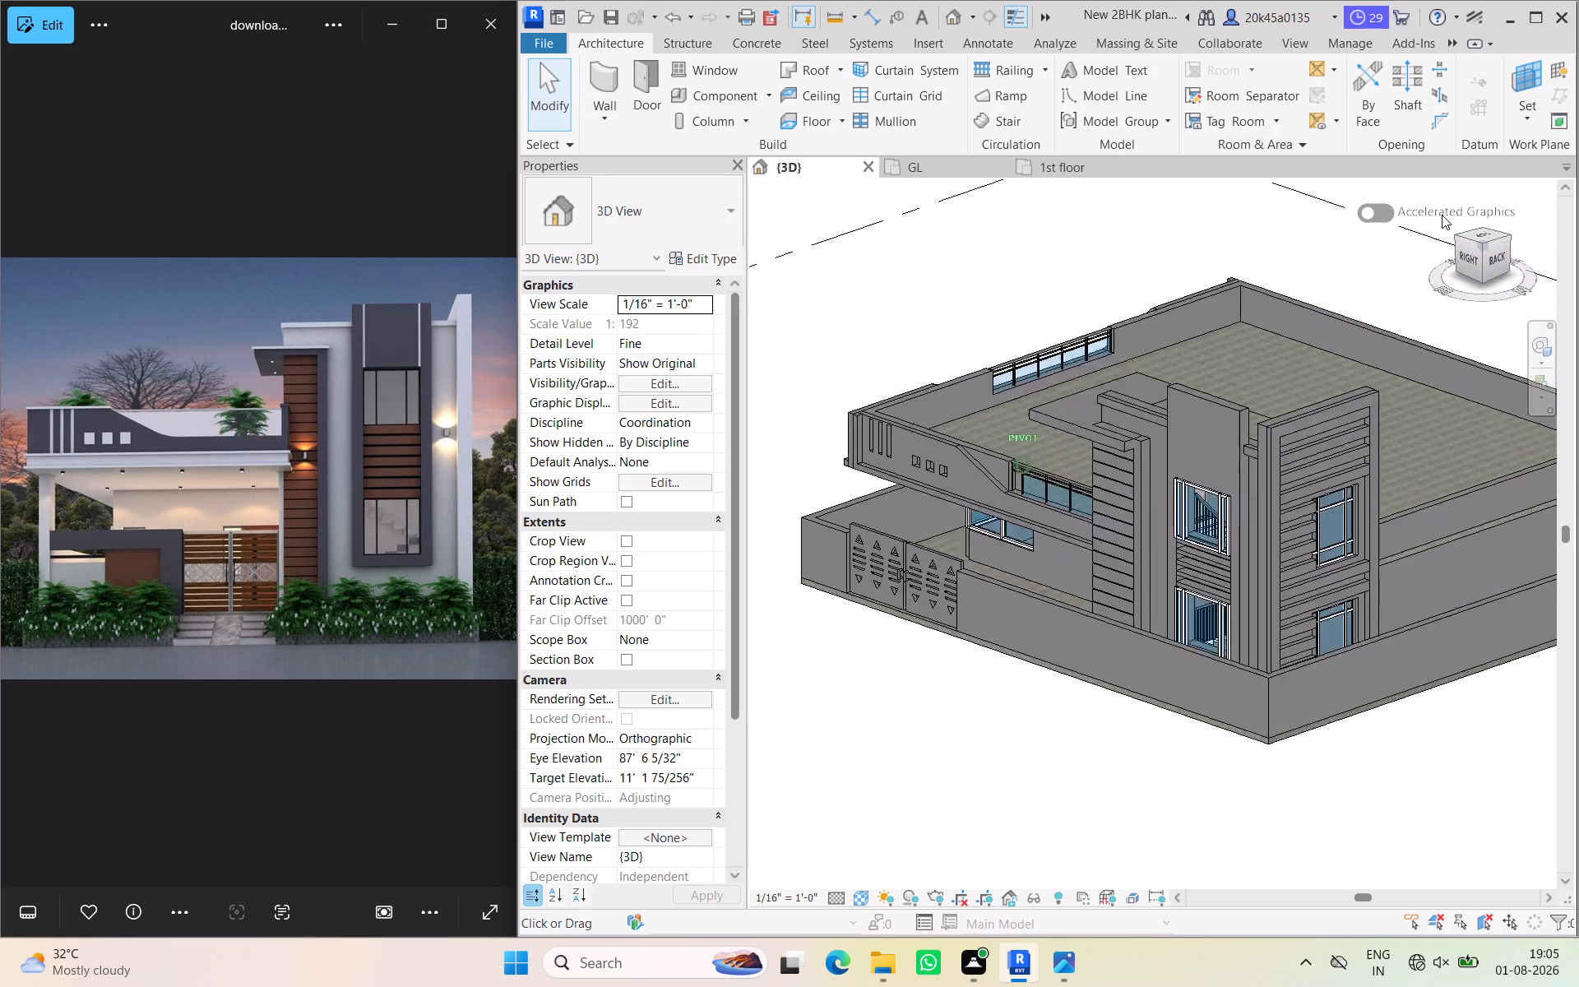
pyautogui.moveTo(1442, 215); pyautogui.dragTo(1373, 258)
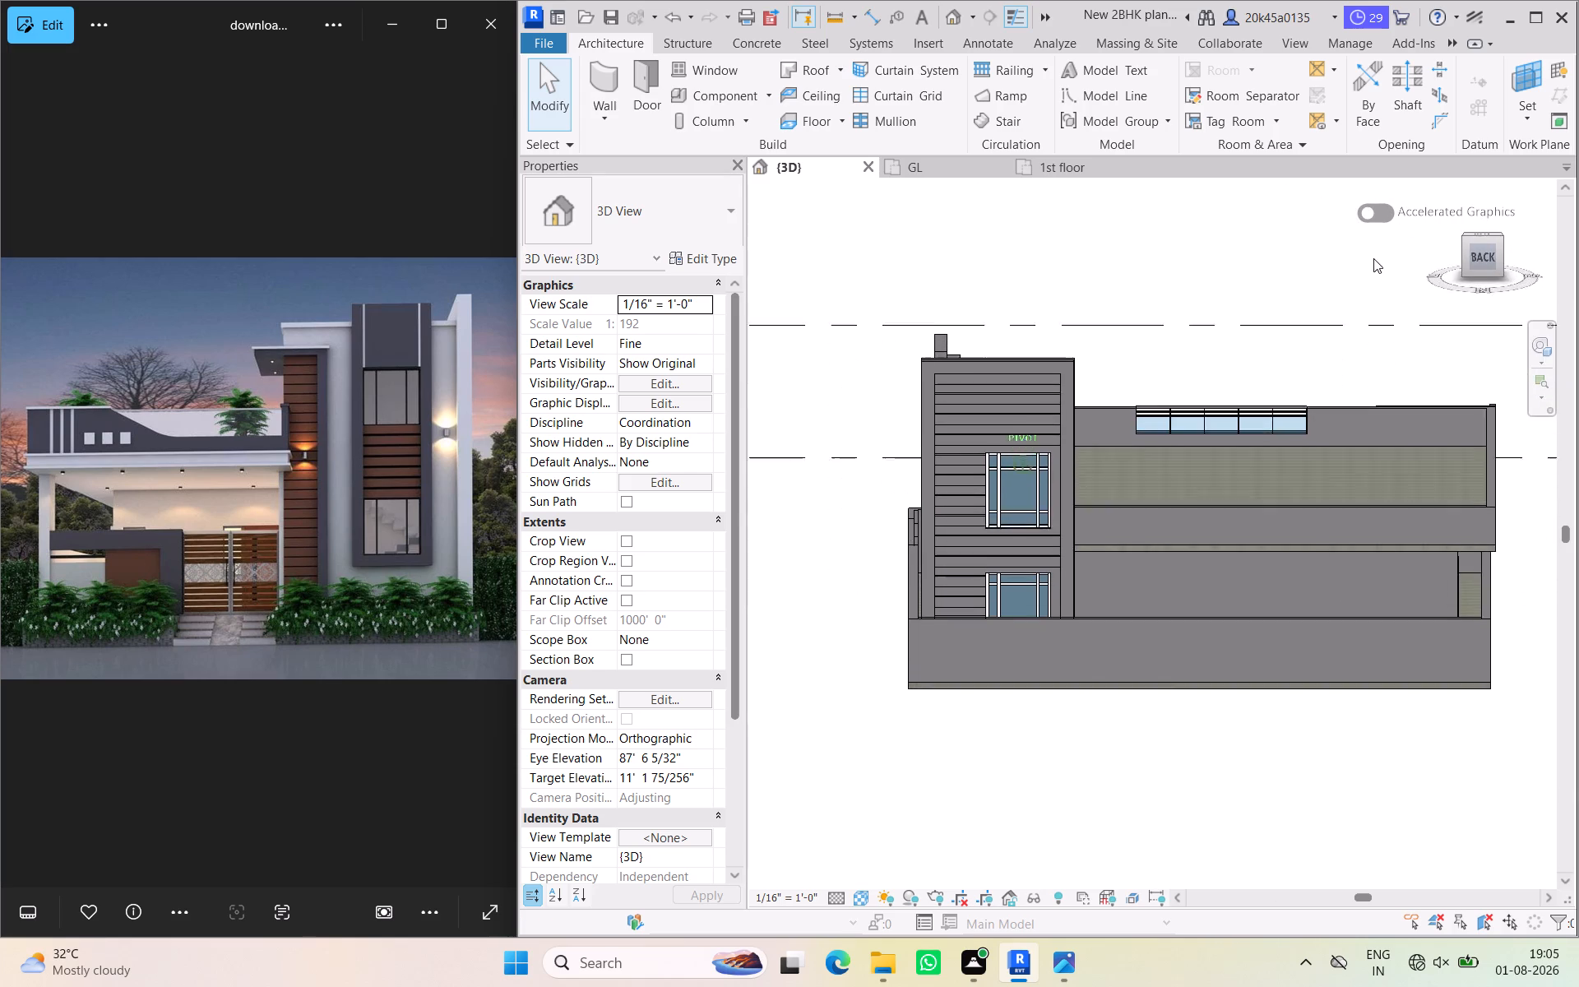
pyautogui.moveTo(1373, 258); pyautogui.dragTo(1387, 265)
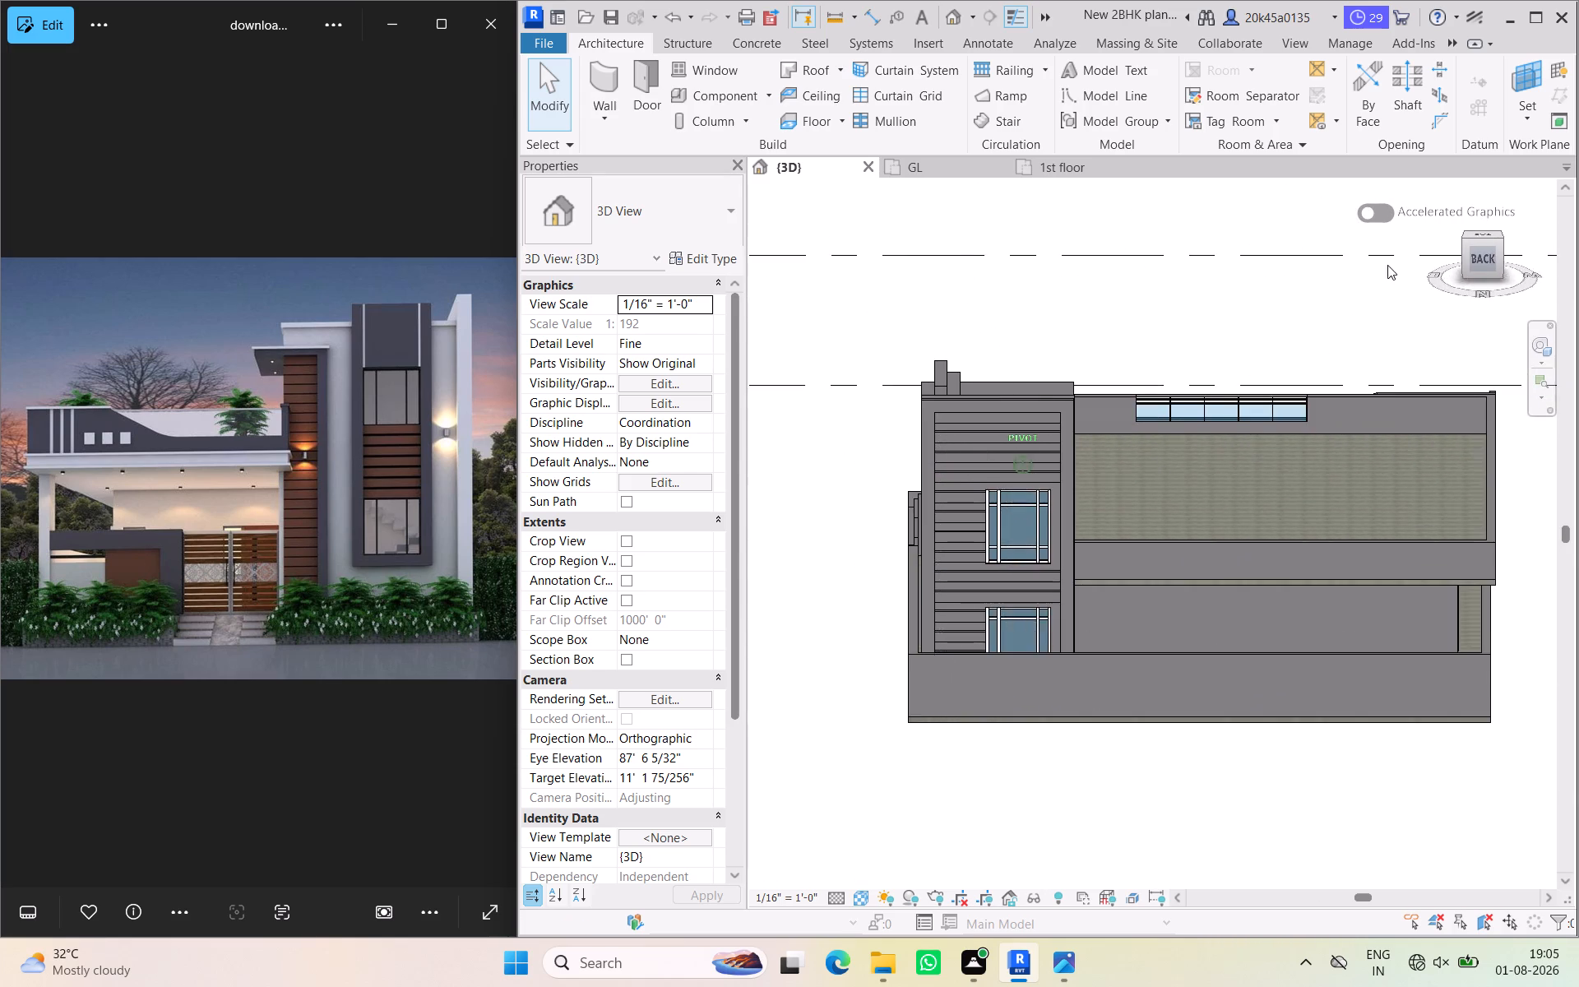
pyautogui.moveTo(1387, 265); pyautogui.dragTo(1375, 259)
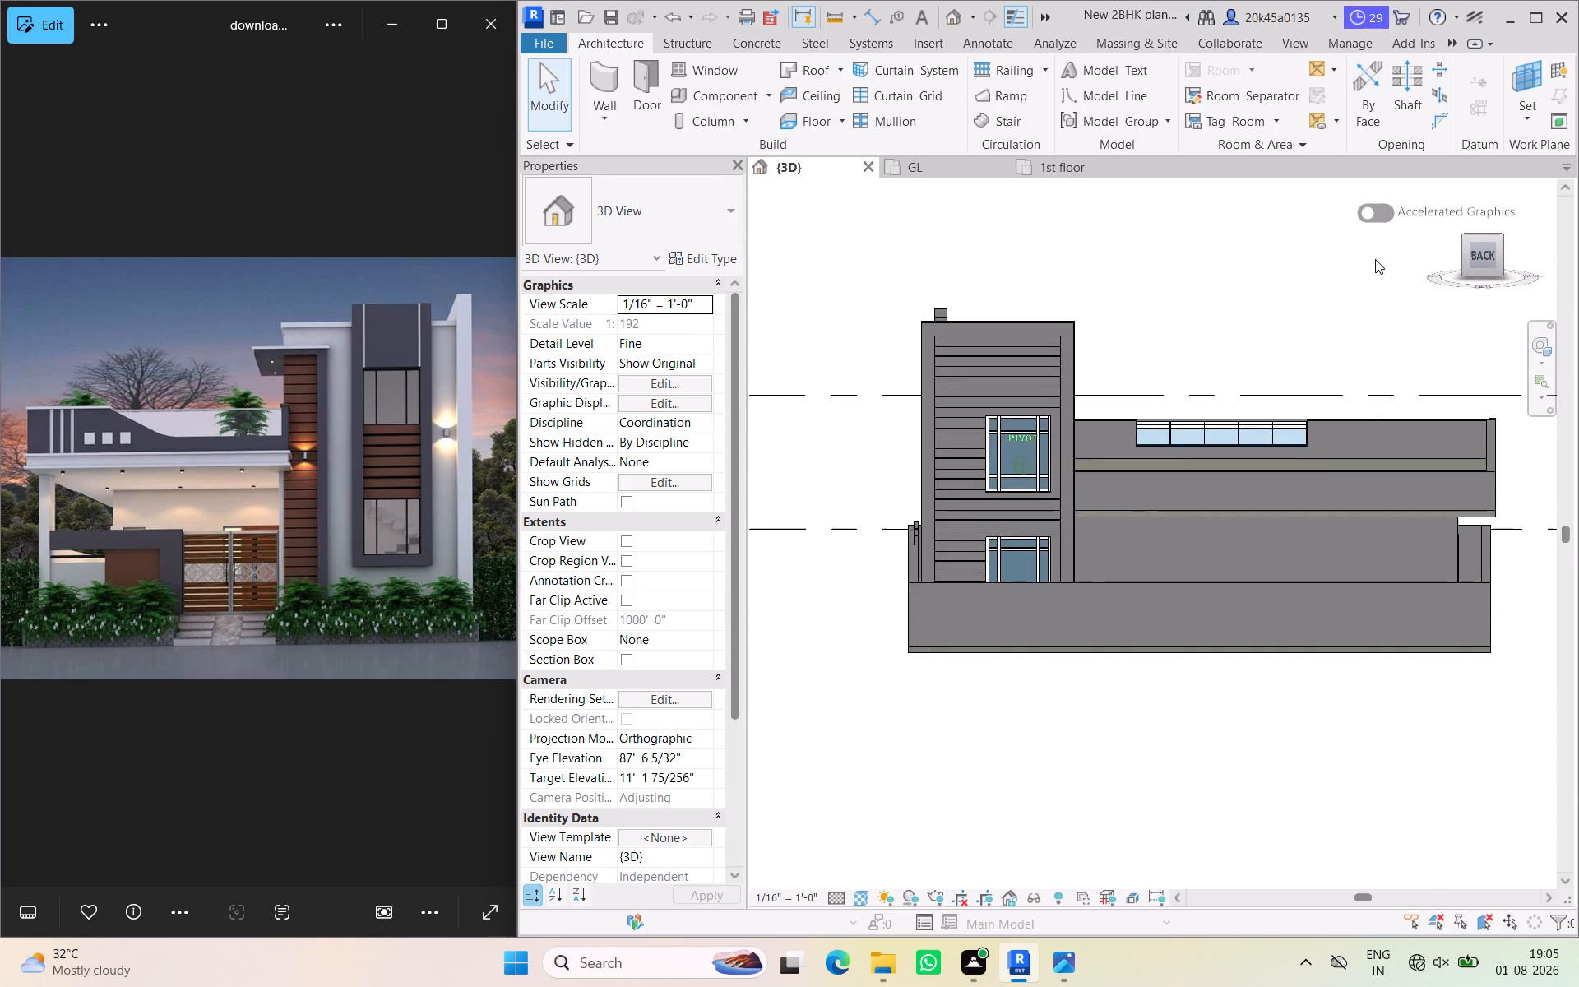
pyautogui.moveTo(1375, 259); pyautogui.dragTo(1313, 331)
pyautogui.scroll(3, 1044, 553)
pyautogui.moveTo(1040, 553); pyautogui.dragTo(1133, 405, button='middle')
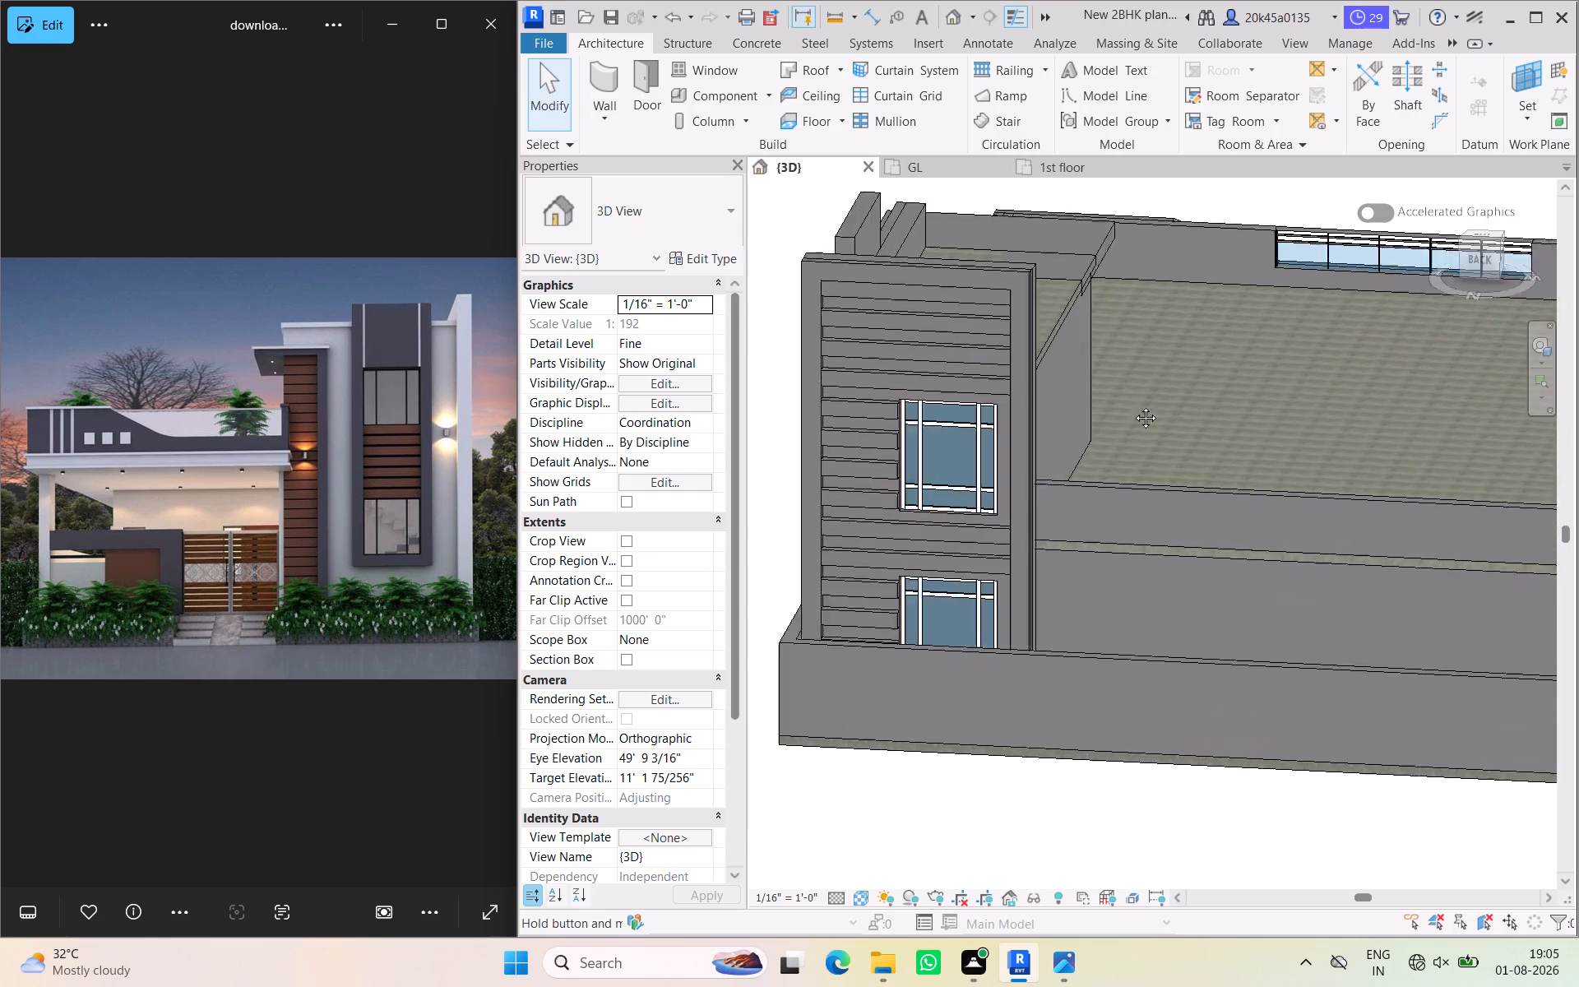
pyautogui.moveTo(1133, 405); pyautogui.dragTo(1143, 392, button='middle')
pyautogui.scroll(6, 991, 520)
pyautogui.moveTo(985, 526); pyautogui.dragTo(1063, 429, button='middle')
pyautogui.scroll(6, 1049, 456)
pyautogui.scroll(-5, 1049, 456)
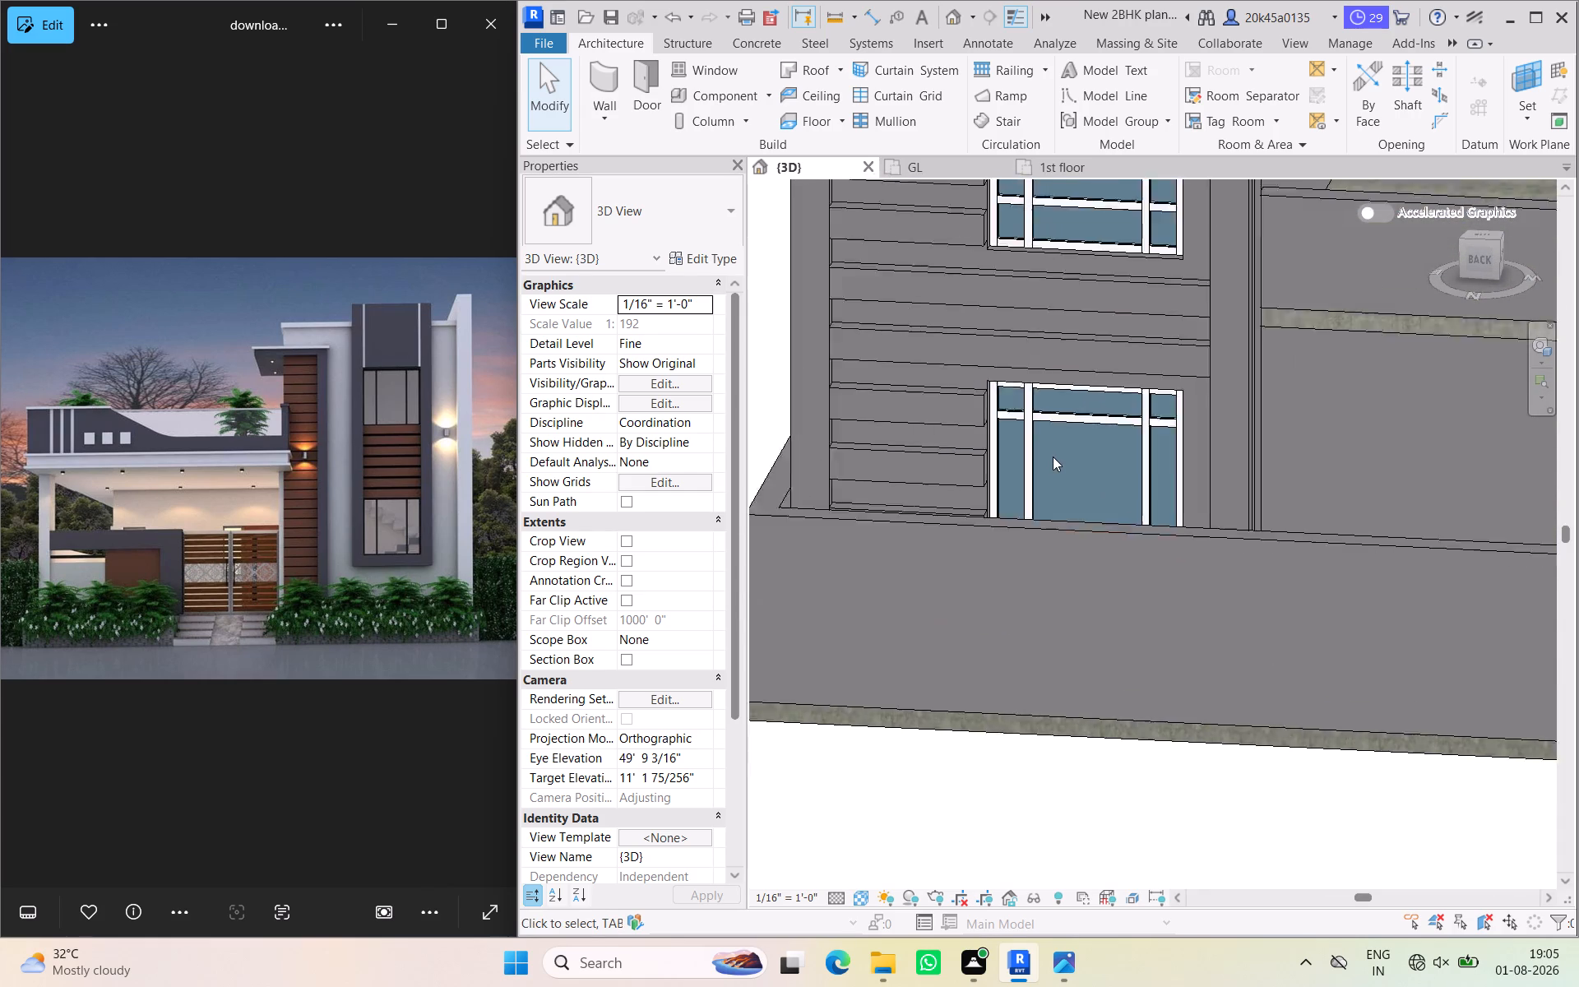
# Examine the stair tower's back face in 3D from a raised angle, with close looks at its upper and lower windows.
pyautogui.scroll(-6, 1053, 456)
pyautogui.moveTo(1474, 256); pyautogui.dragTo(1442, 271)
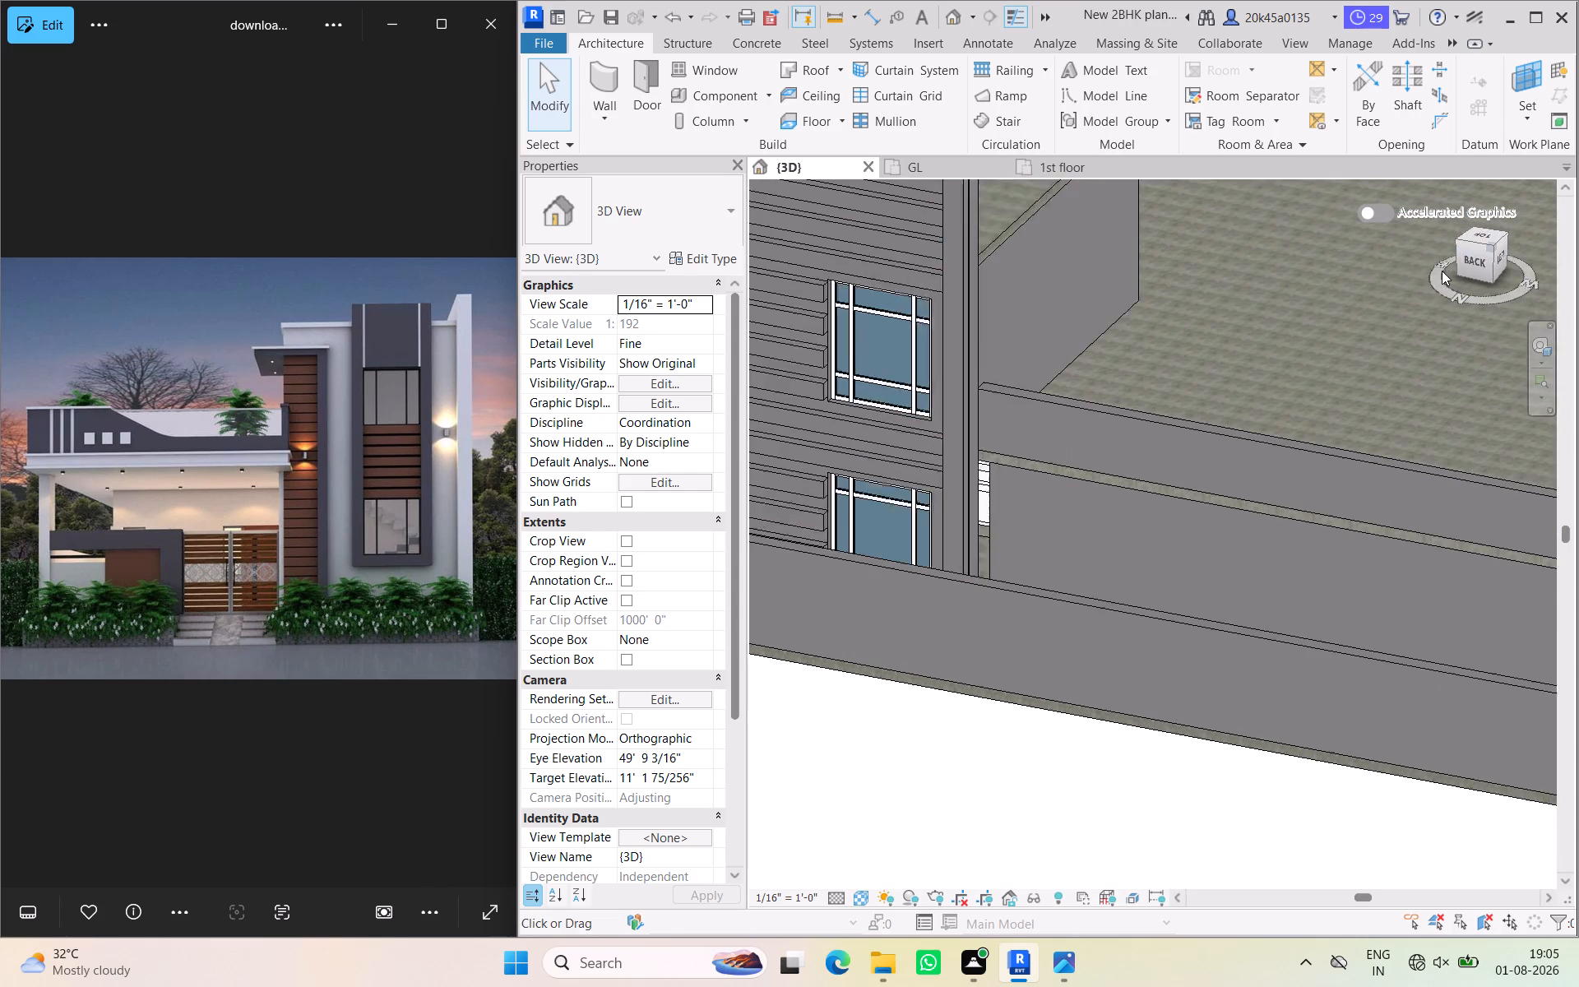
pyautogui.moveTo(1442, 271); pyautogui.dragTo(1435, 275)
pyautogui.scroll(-2, 1195, 345)
pyautogui.moveTo(1192, 348); pyautogui.dragTo(1262, 393, button='middle')
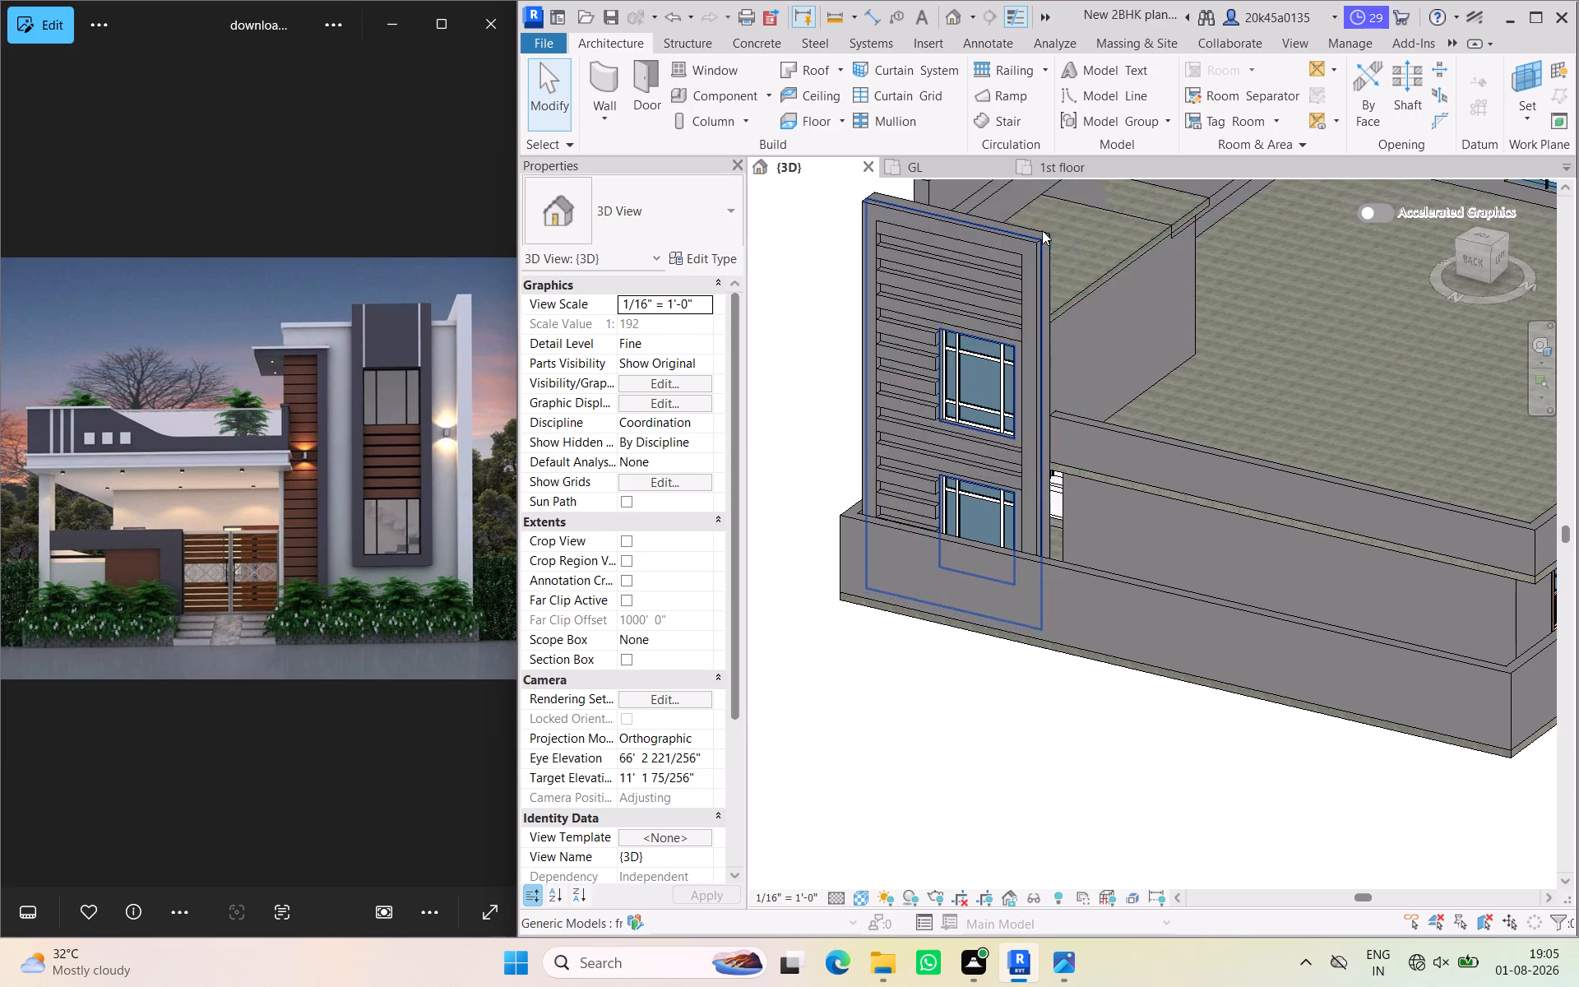
pyautogui.moveTo(1021, 392); pyautogui.dragTo(1077, 424, button='middle')
pyautogui.scroll(16, 1017, 398)
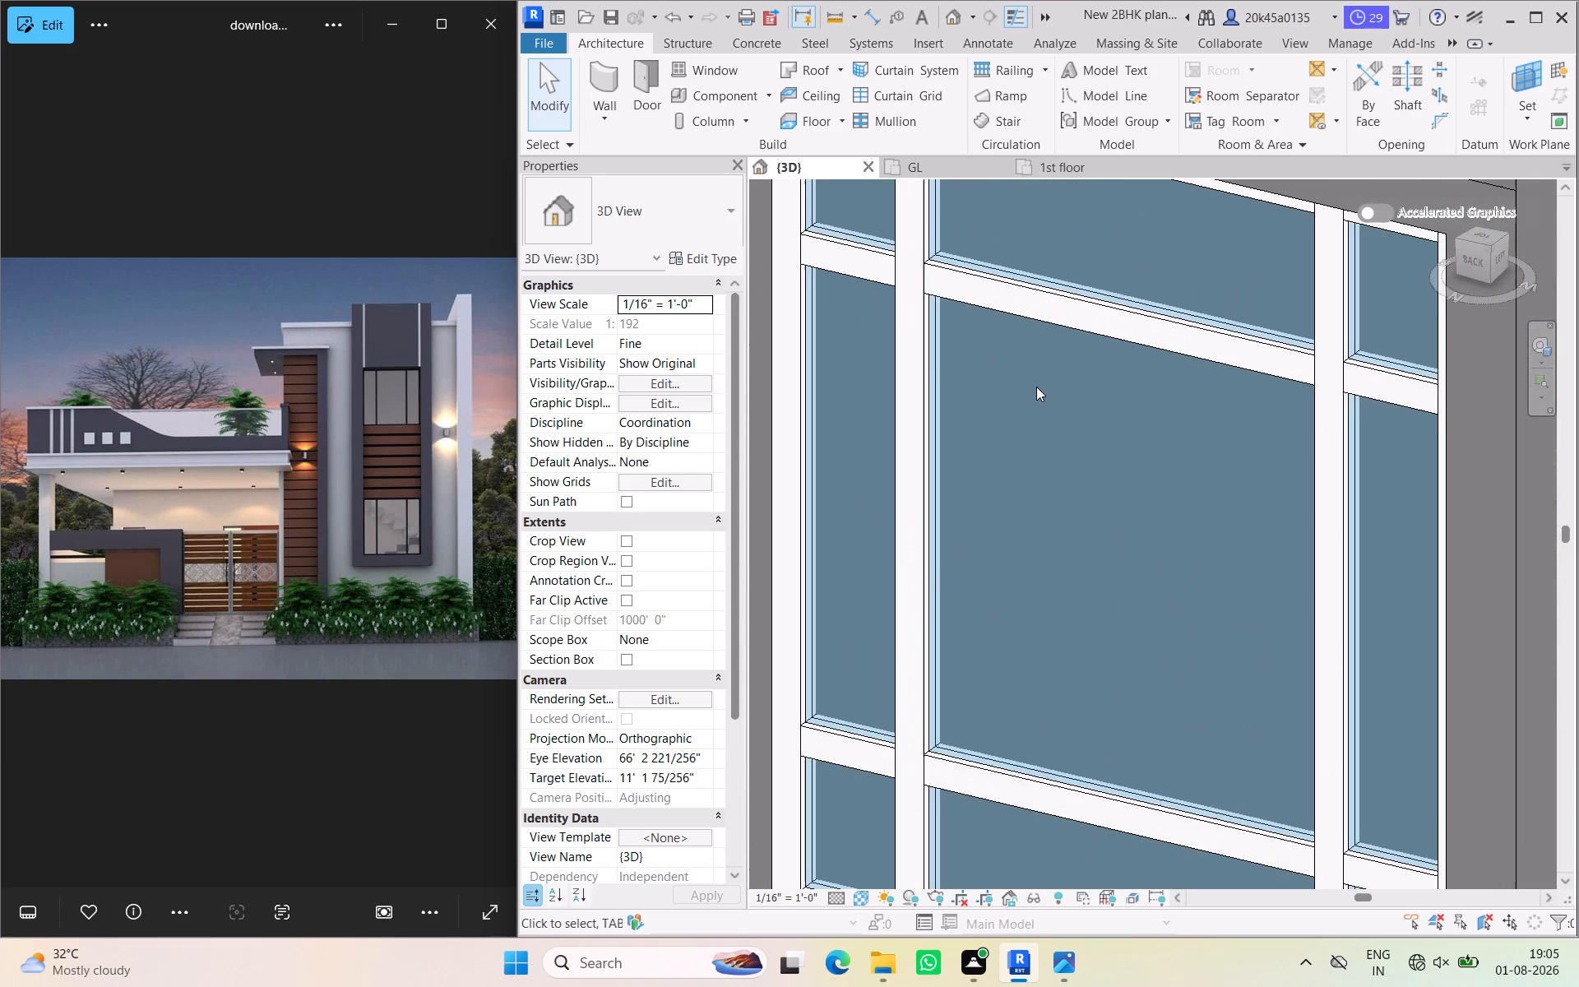
pyautogui.scroll(-9, 1035, 384)
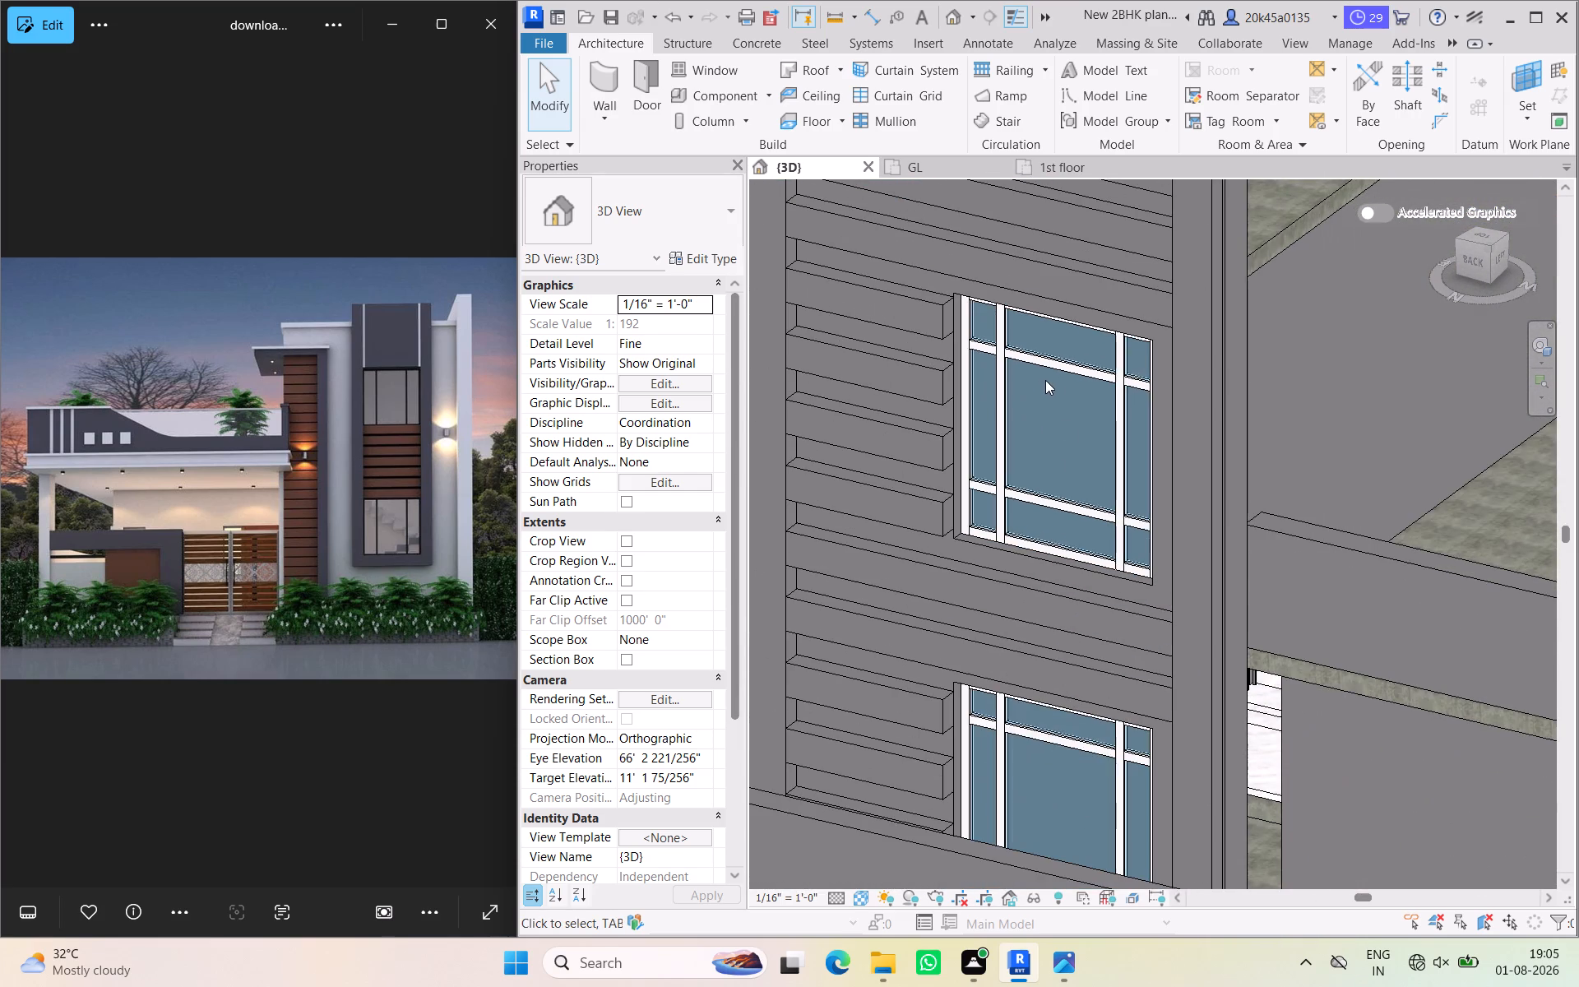
pyautogui.moveTo(1091, 458); pyautogui.dragTo(1111, 305, button='middle')
pyautogui.scroll(1, 1077, 524)
pyautogui.moveTo(1077, 524); pyautogui.dragTo(1130, 355, button='middle')
pyautogui.scroll(3, 1107, 480)
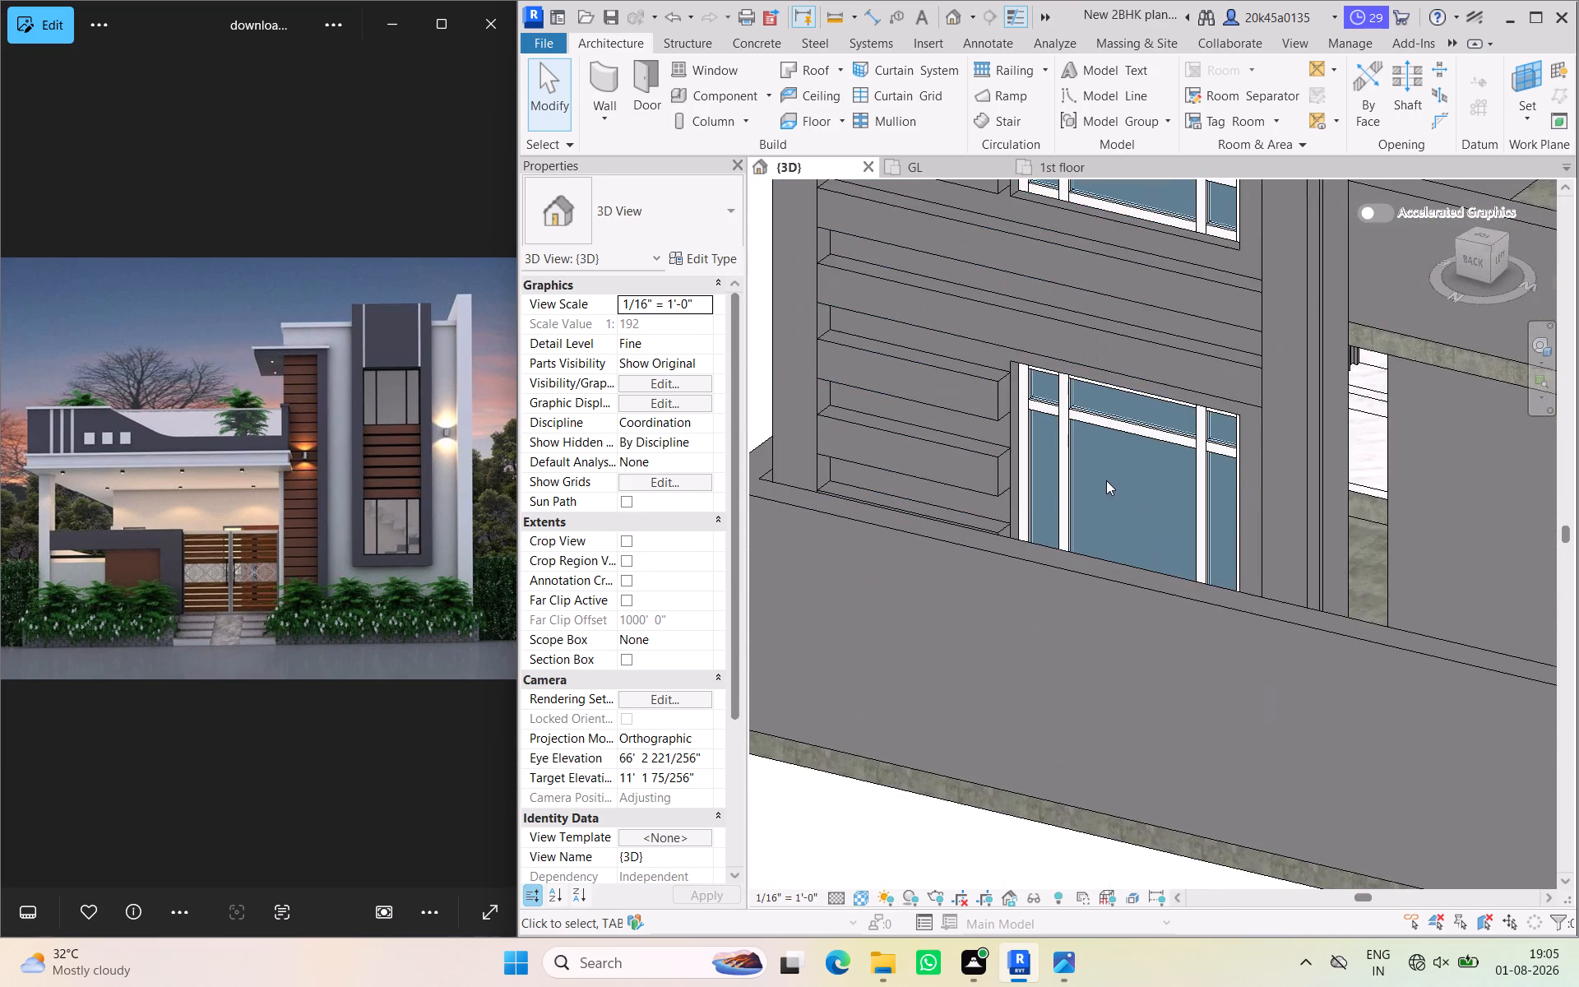
pyautogui.scroll(3, 1106, 480)
pyautogui.scroll(-12, 1106, 478)
pyautogui.scroll(-2, 1271, 330)
pyautogui.moveTo(1274, 334); pyautogui.dragTo(1280, 392, button='middle')
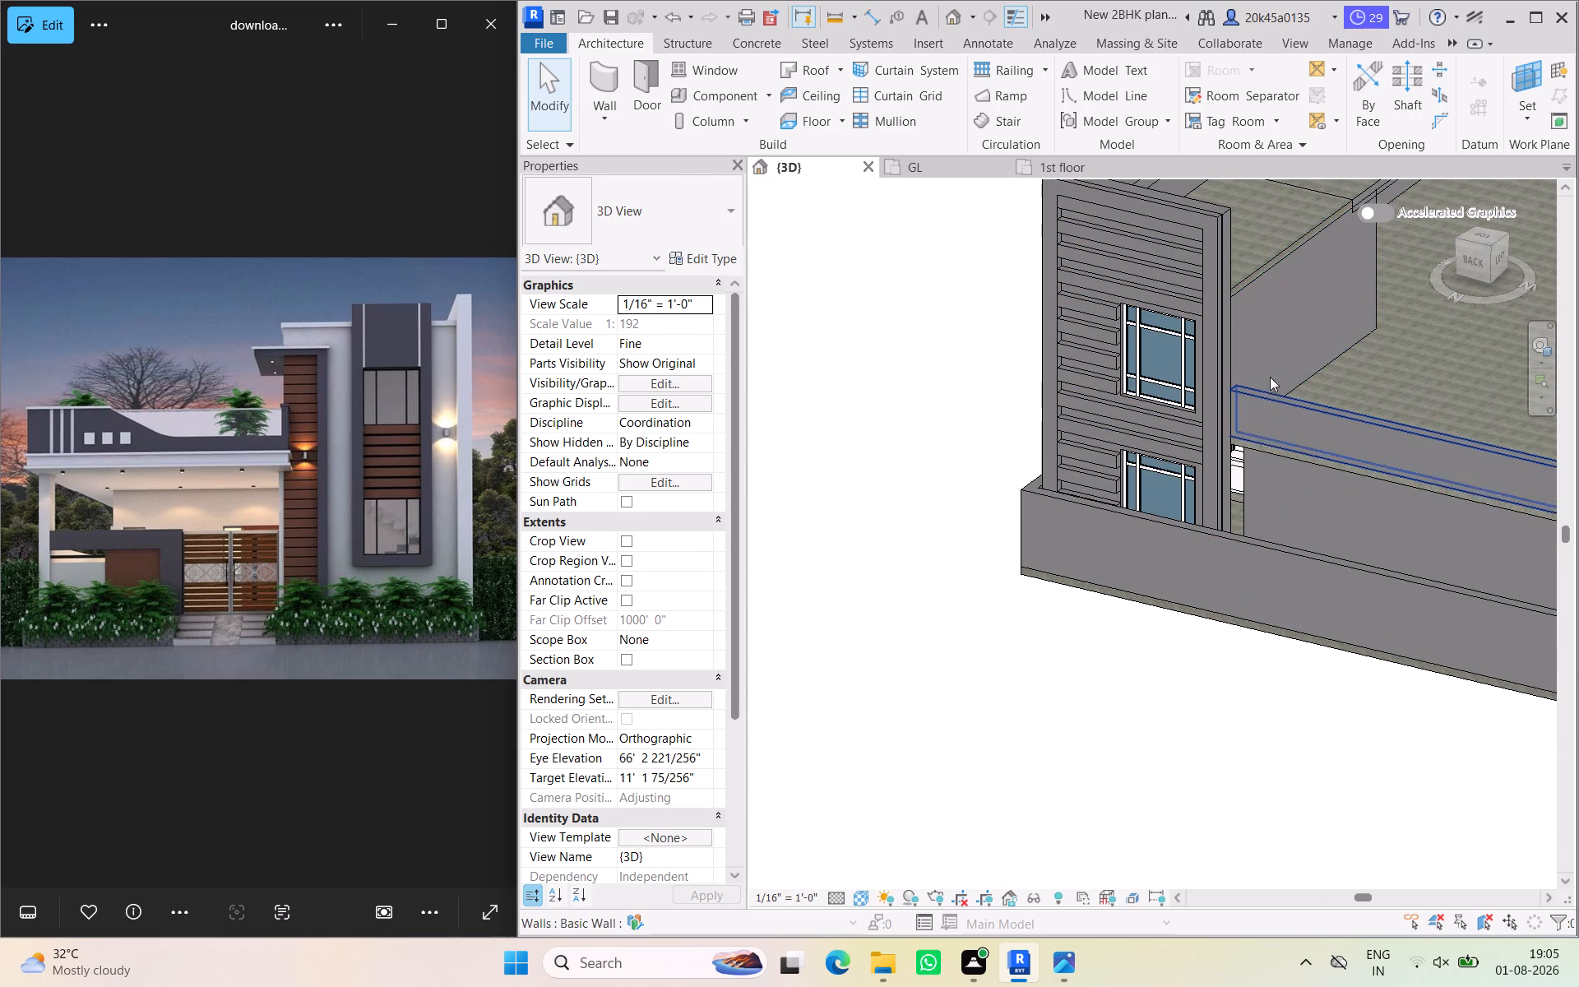
# Temporarily hide the stair headroom's terrace door in the 3D view, working from the front.
pyautogui.moveTo(1479, 259); pyautogui.dragTo(1384, 264)
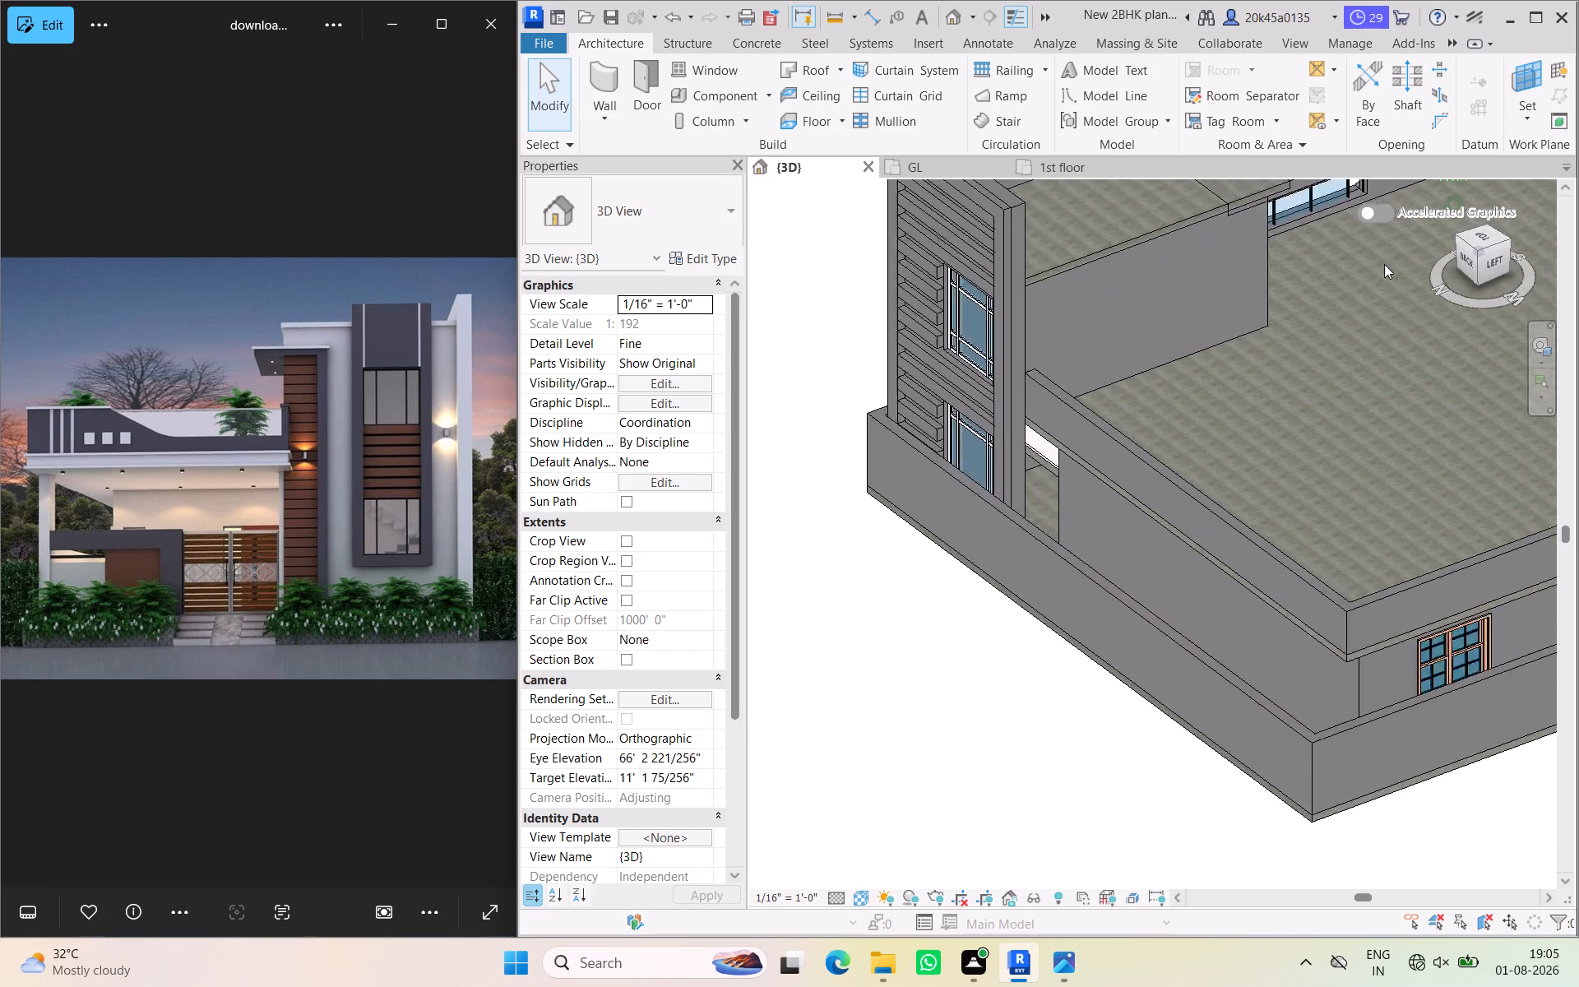
pyautogui.moveTo(1384, 264); pyautogui.dragTo(1395, 340)
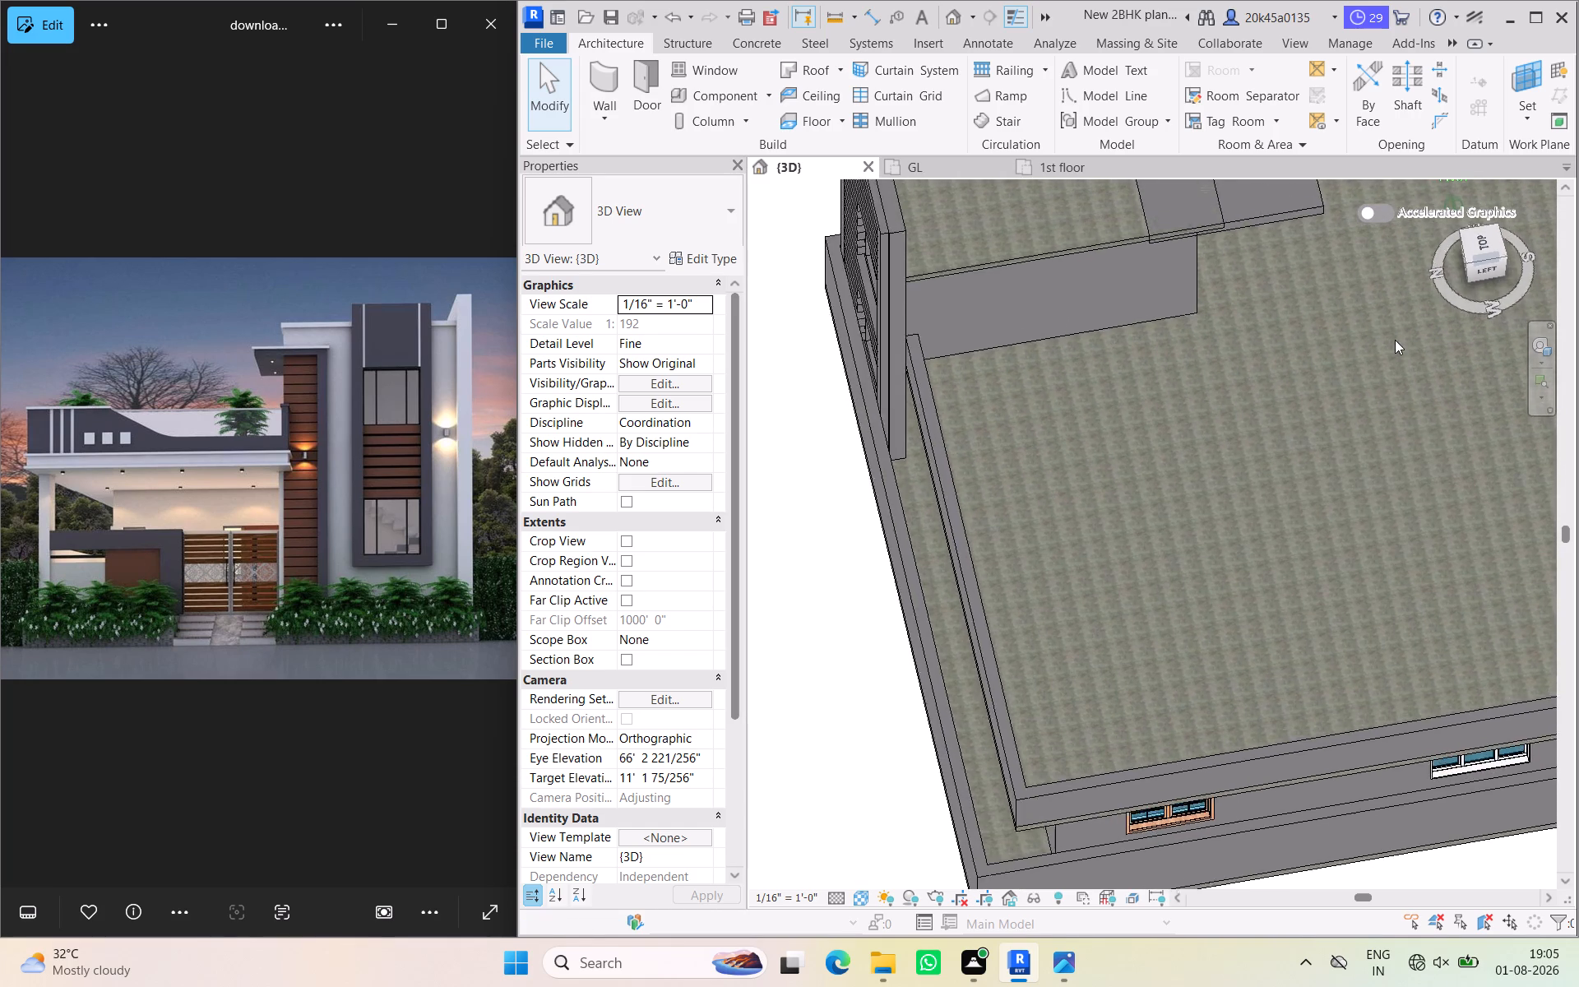
pyautogui.moveTo(1395, 340); pyautogui.dragTo(1225, 307)
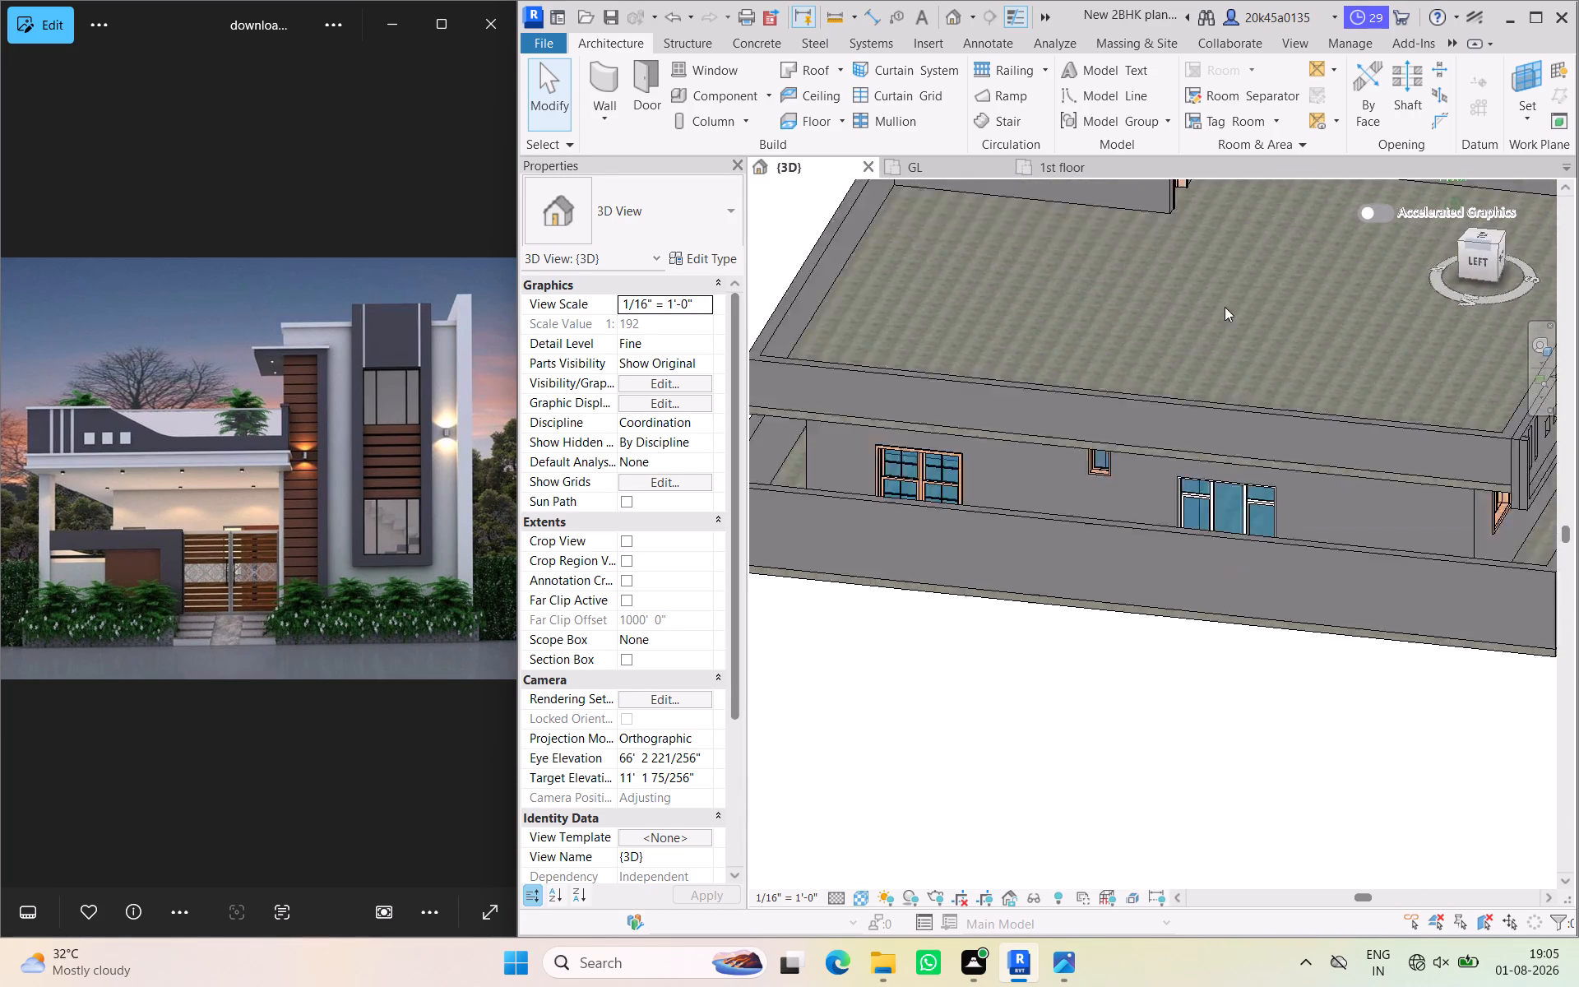
pyautogui.moveTo(1225, 307); pyautogui.dragTo(1028, 273)
pyautogui.scroll(-1, 1493, 269)
pyautogui.moveTo(1500, 299); pyautogui.dragTo(1337, 731, button='middle')
pyautogui.scroll(4, 1359, 573)
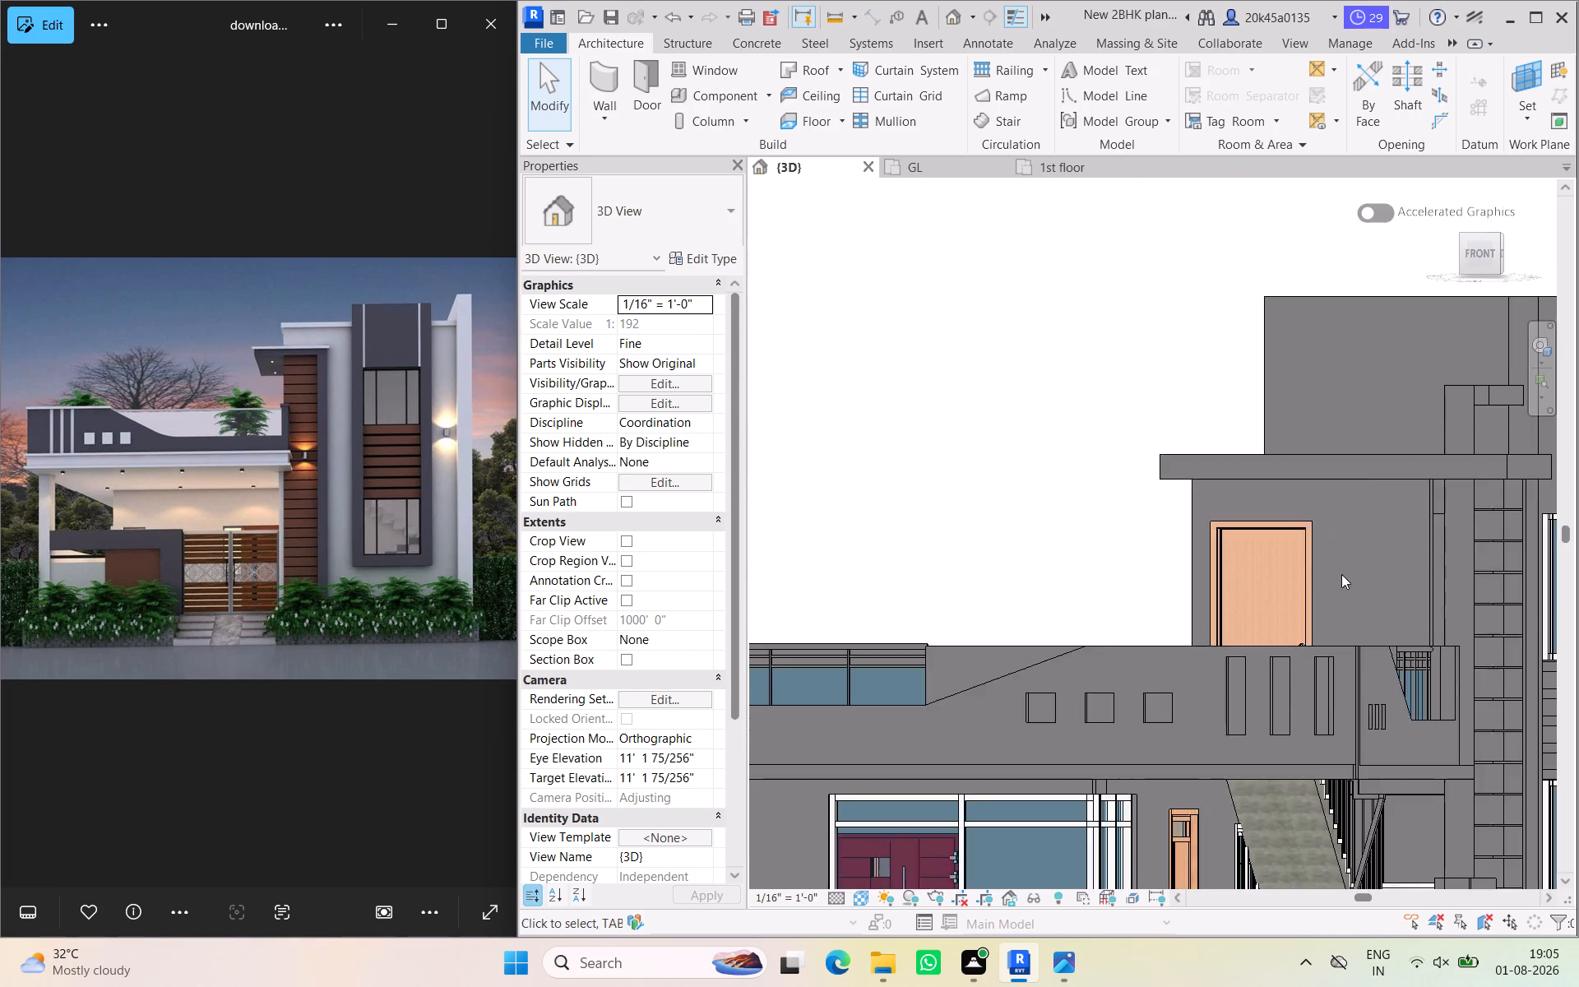
pyautogui.scroll(6, 1341, 574)
pyautogui.click(1254, 473)
pyautogui.write('hh')
# Through the door opening, find the in-place generic model blocking the stair tower's back windows from inside and delete it.
pyautogui.moveTo(1485, 253); pyautogui.dragTo(1502, 263)
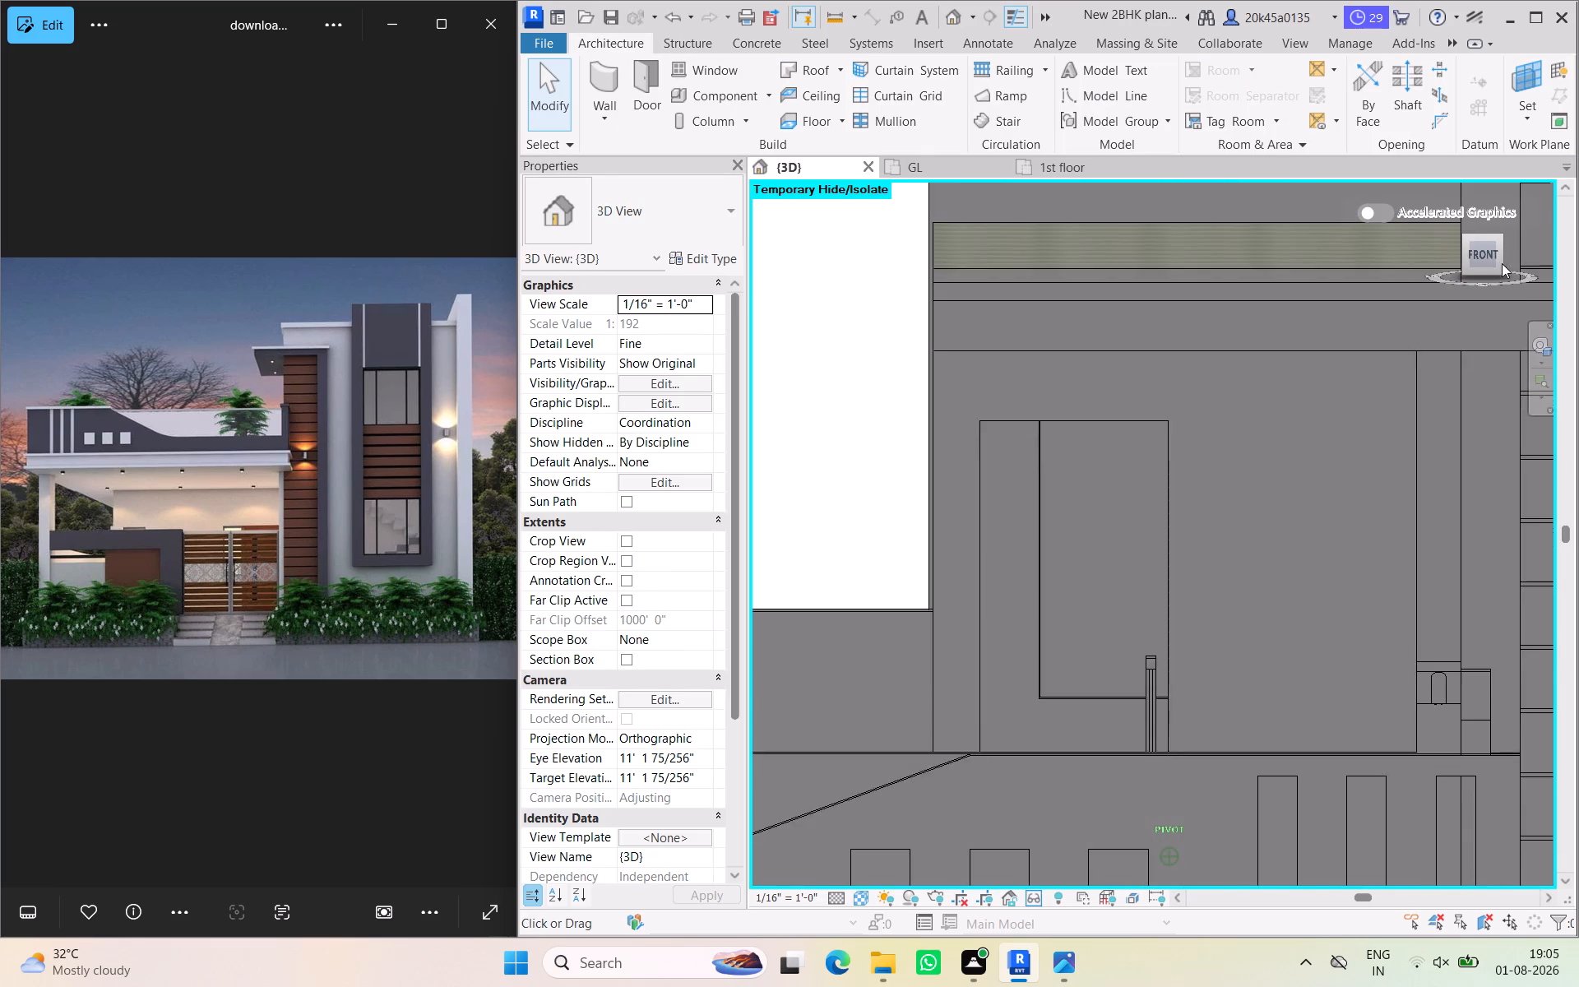
pyautogui.moveTo(1502, 263); pyautogui.dragTo(1532, 290)
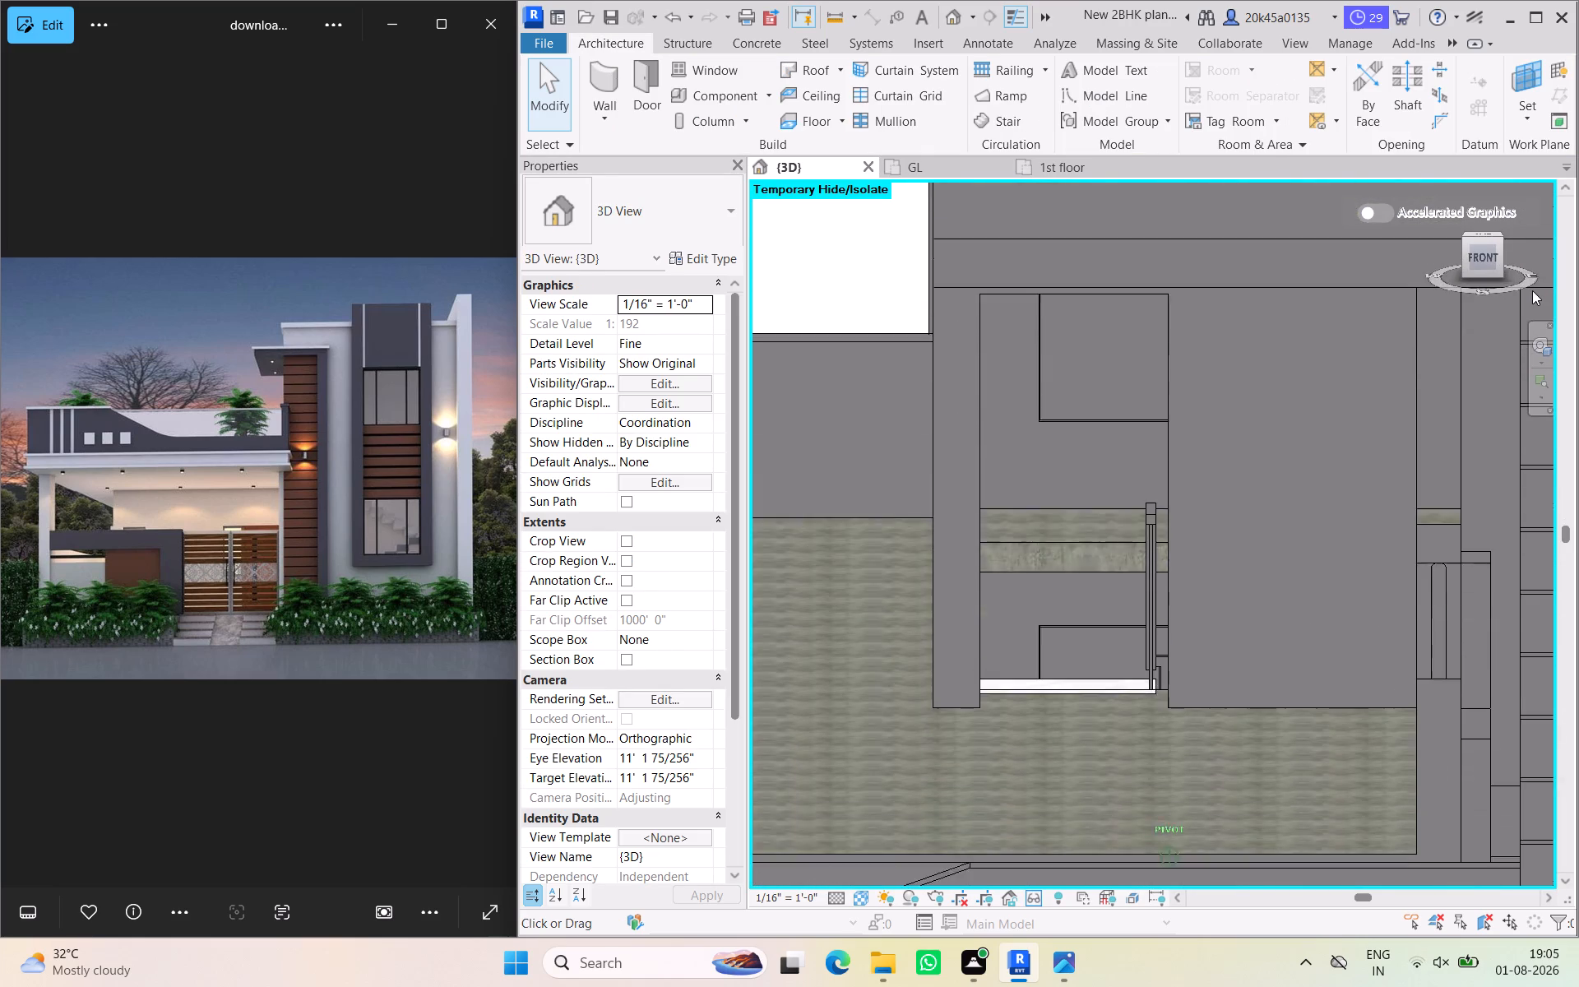
pyautogui.moveTo(1532, 290); pyautogui.dragTo(753, 285)
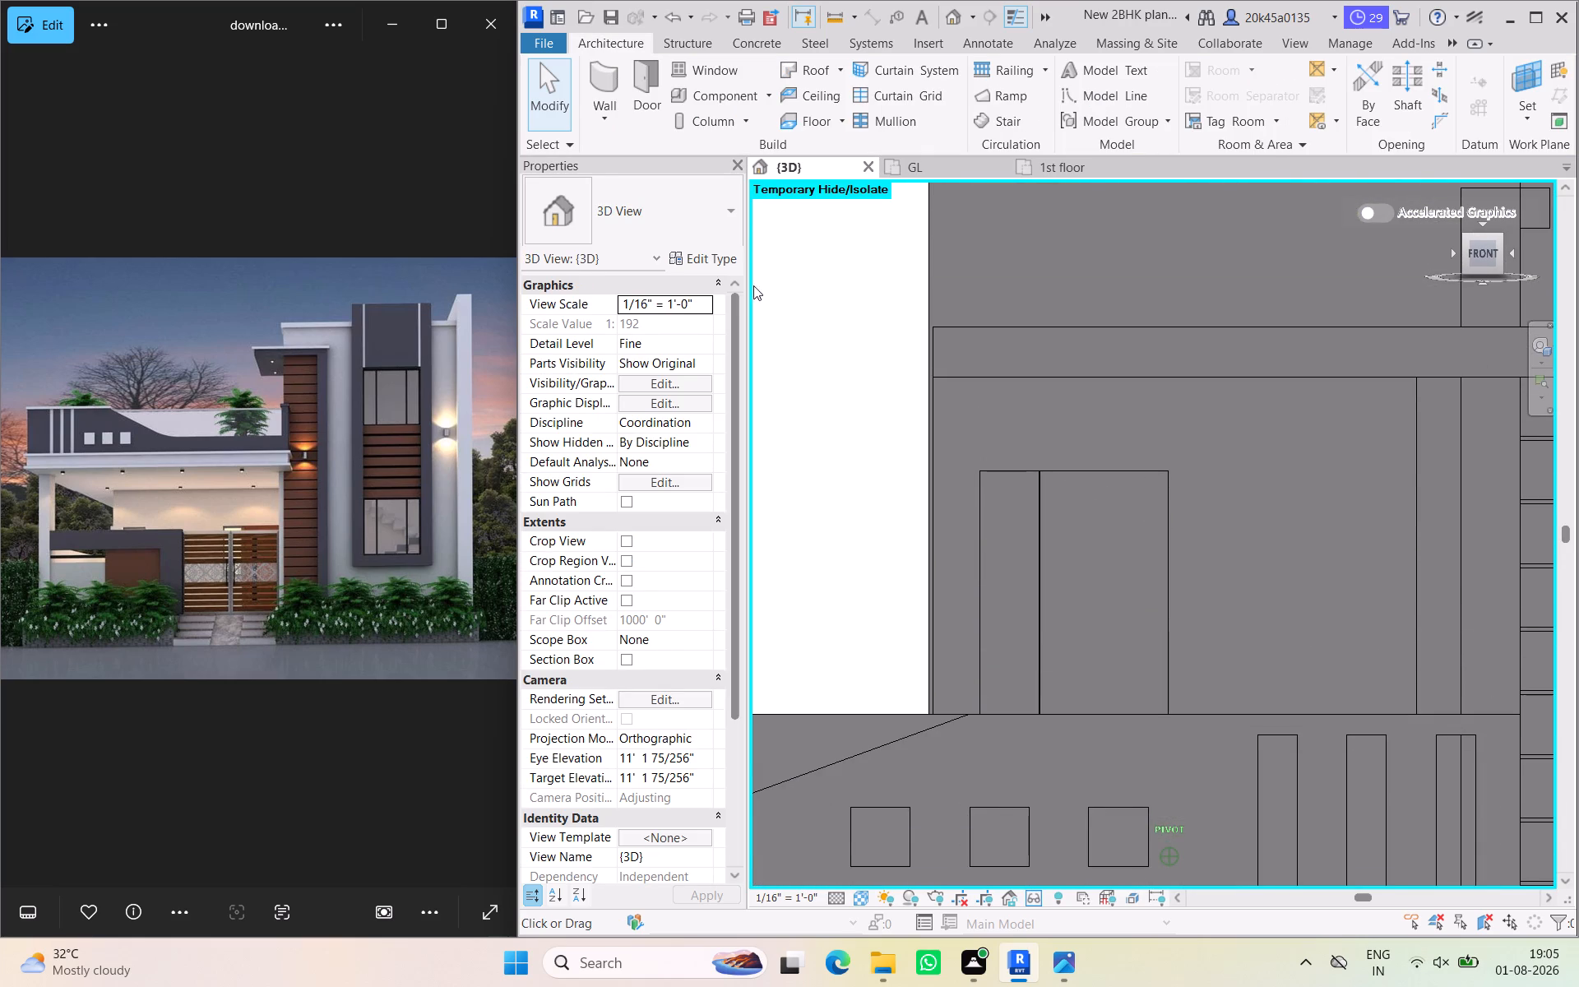
pyautogui.moveTo(753, 285); pyautogui.dragTo(762, 332)
pyautogui.scroll(5, 1168, 482)
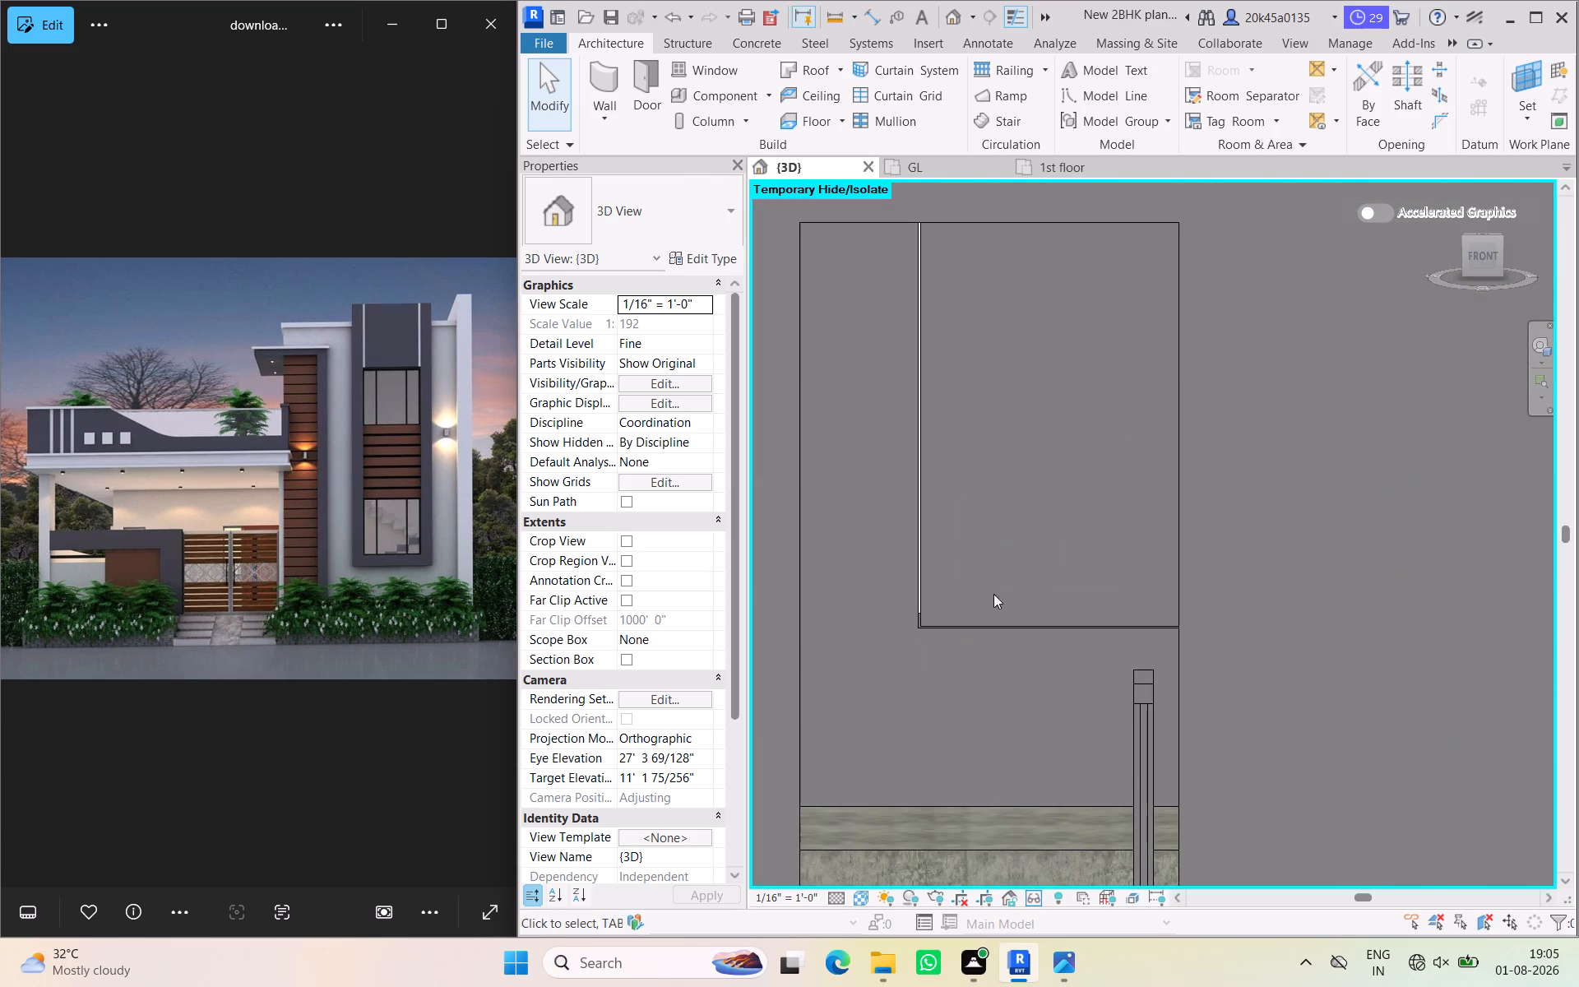
pyautogui.click(929, 572)
pyautogui.scroll(-7, 952, 570)
pyautogui.scroll(-1, 1005, 516)
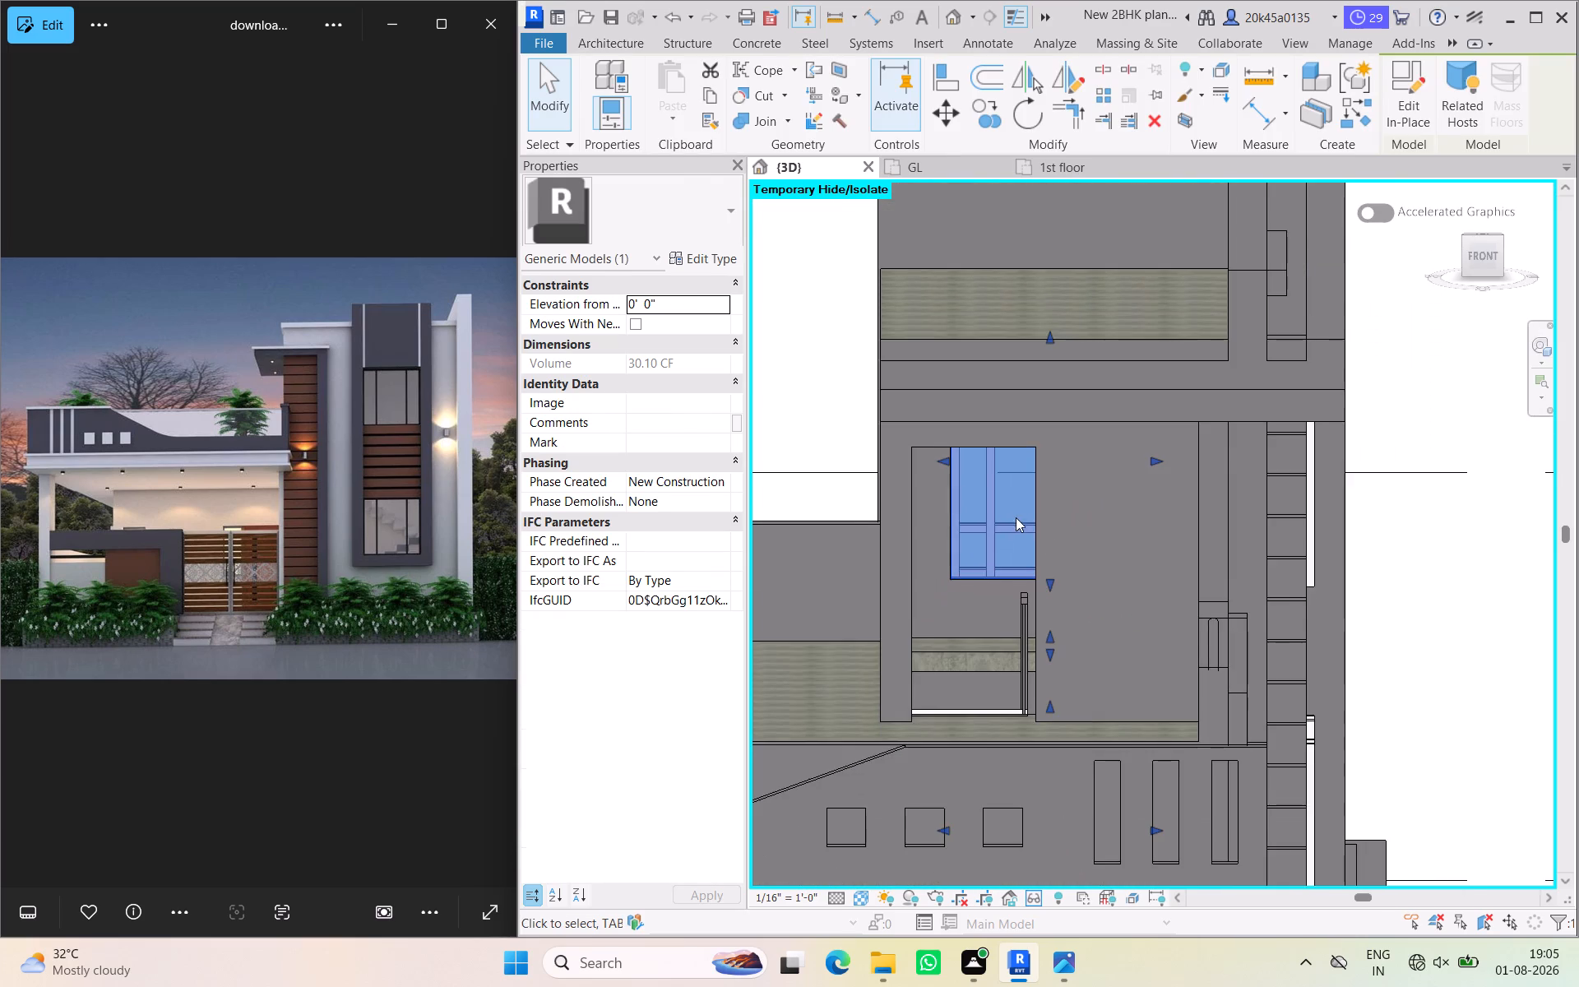
pyautogui.moveTo(1020, 519); pyautogui.dragTo(1044, 540, button='middle')
pyautogui.moveTo(1472, 253); pyautogui.dragTo(1552, 264)
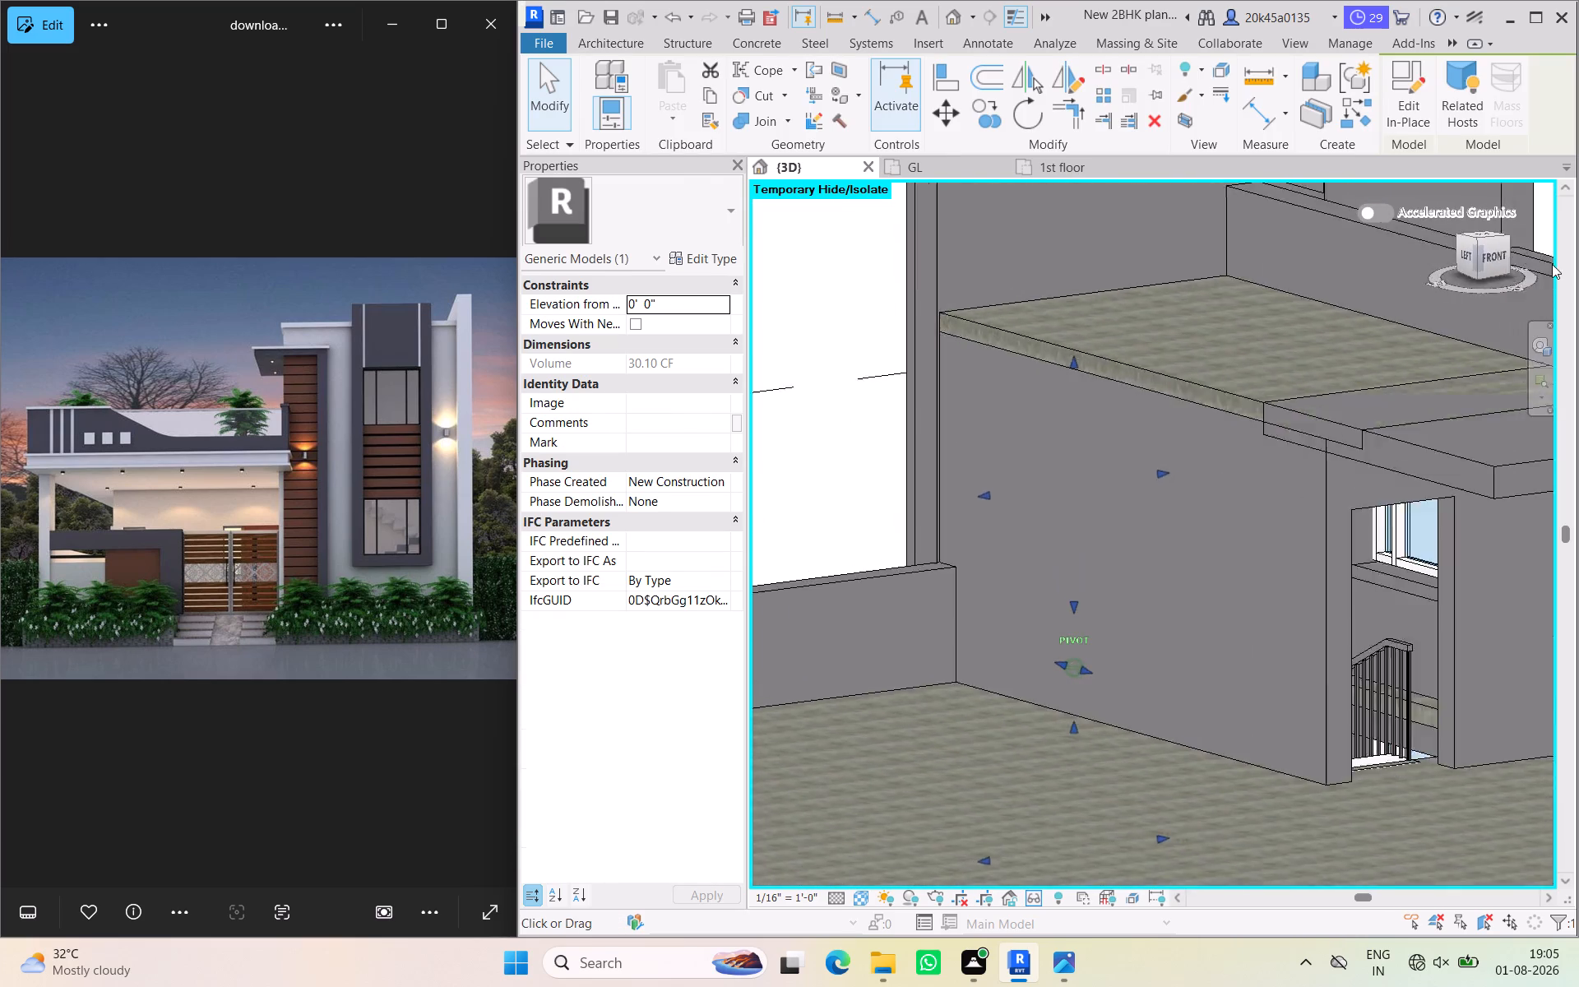
pyautogui.moveTo(1552, 264); pyautogui.dragTo(1090, 256)
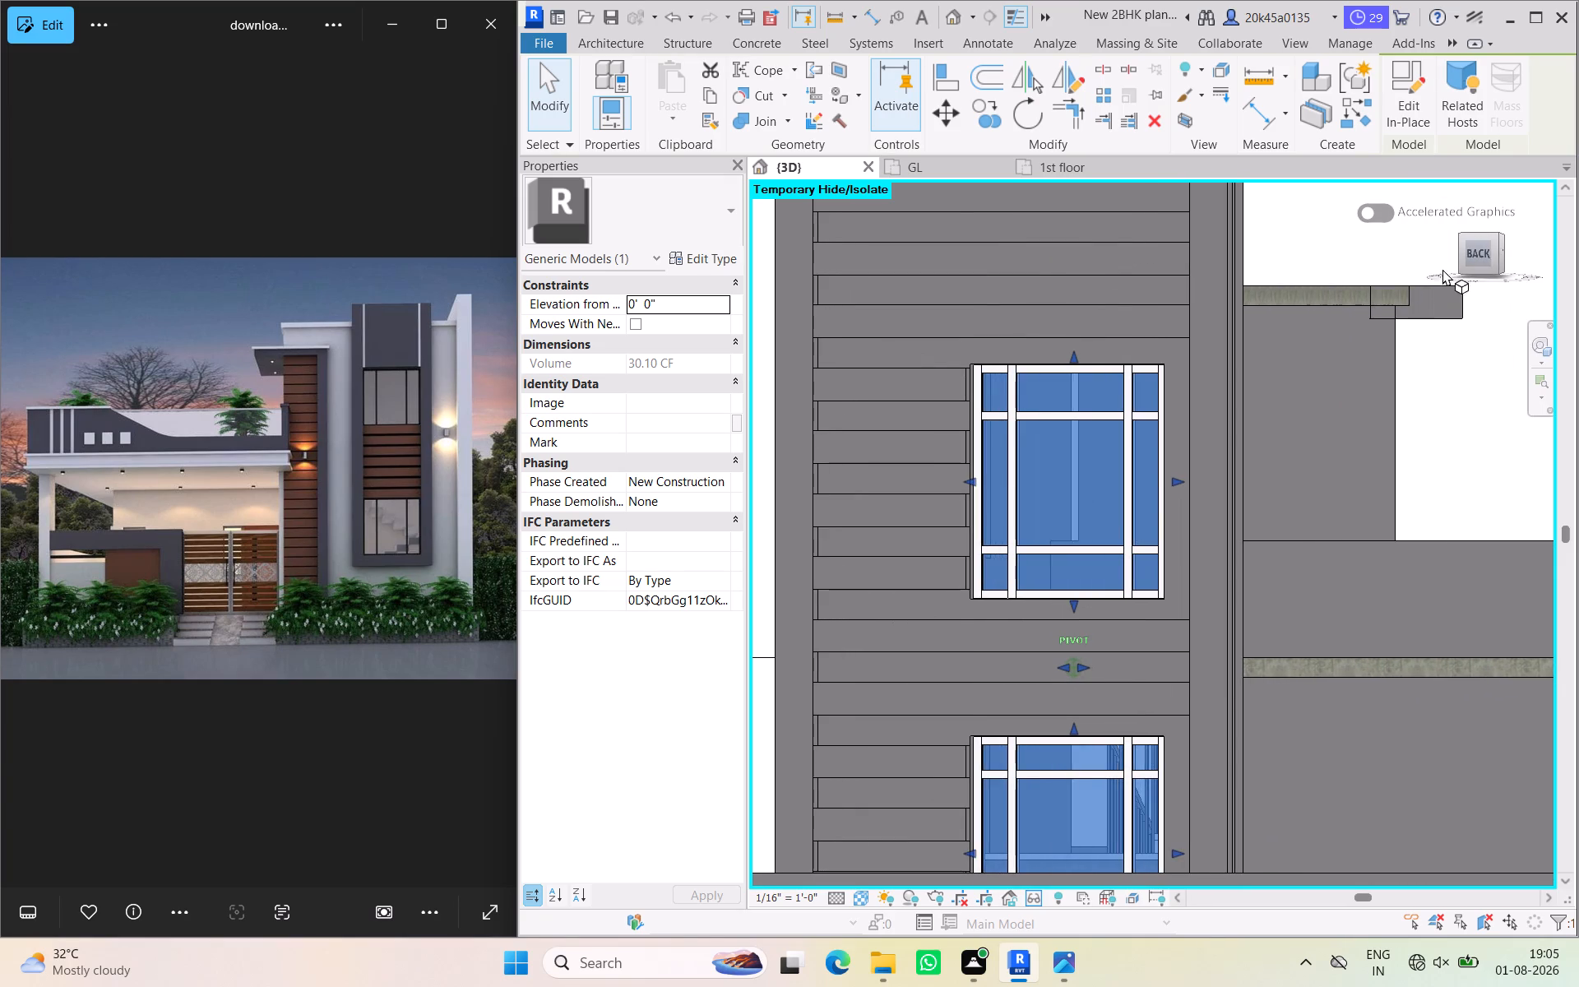
pyautogui.scroll(-2, 1244, 343)
pyautogui.moveTo(1231, 346); pyautogui.dragTo(1208, 283, button='middle')
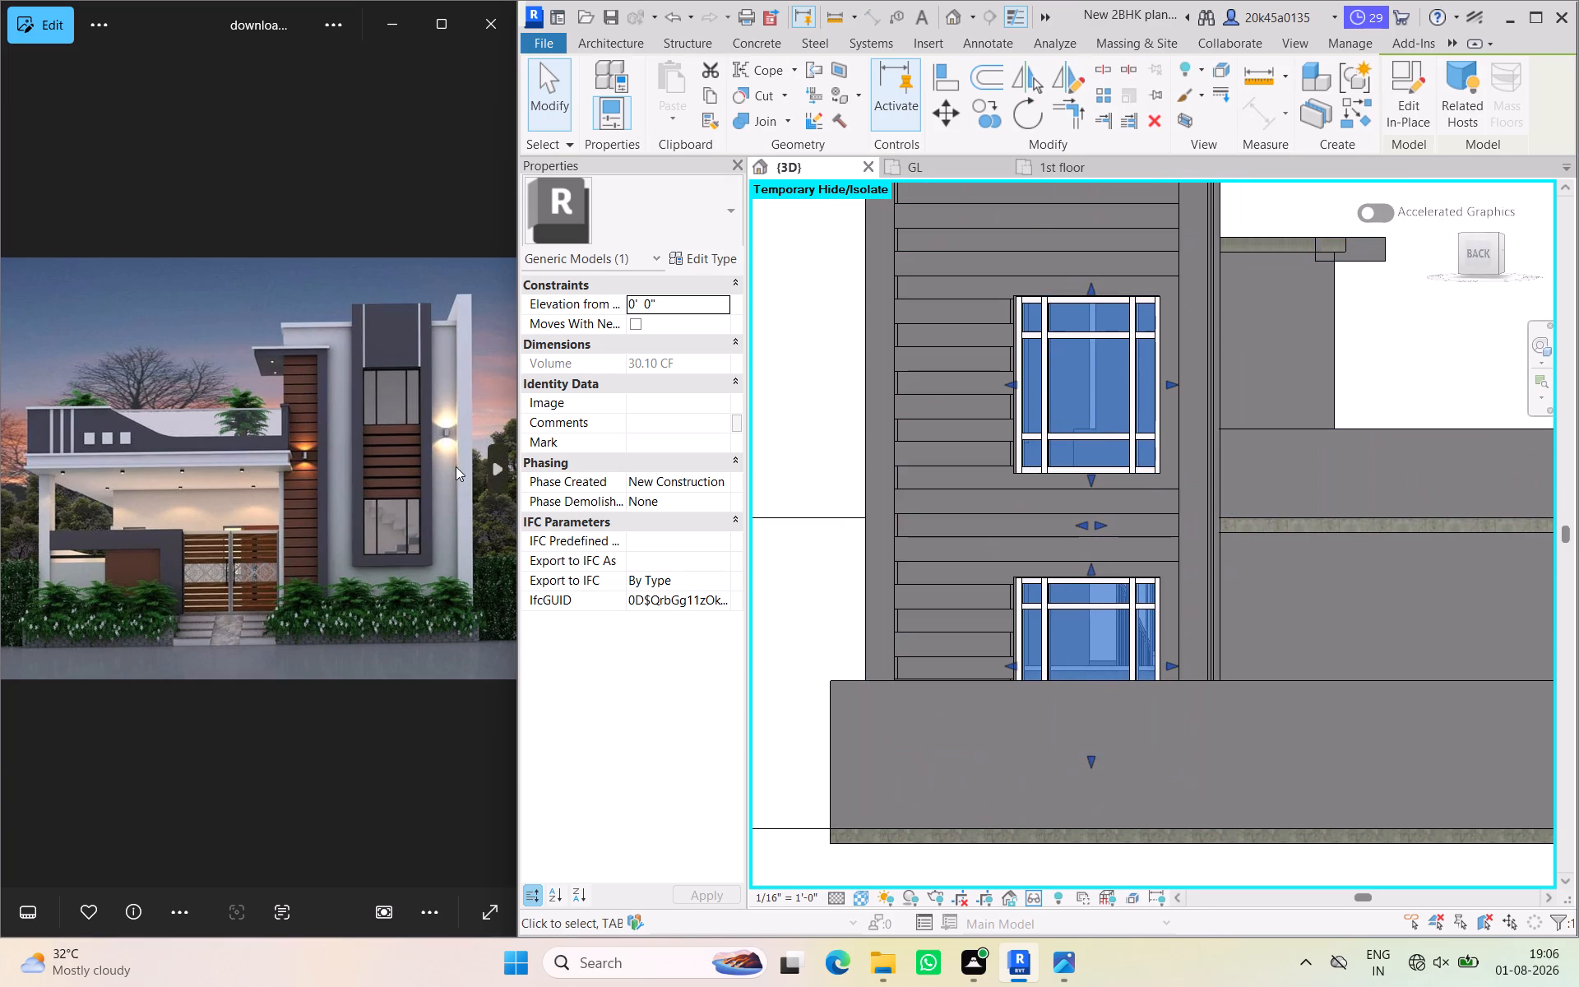
pyautogui.press('Delete')
# Inspect the stair tower's windows in 3D from the Back, Right and front-right sides, then view the whole house from the front-right.
pyautogui.scroll(-2, 692, 396)
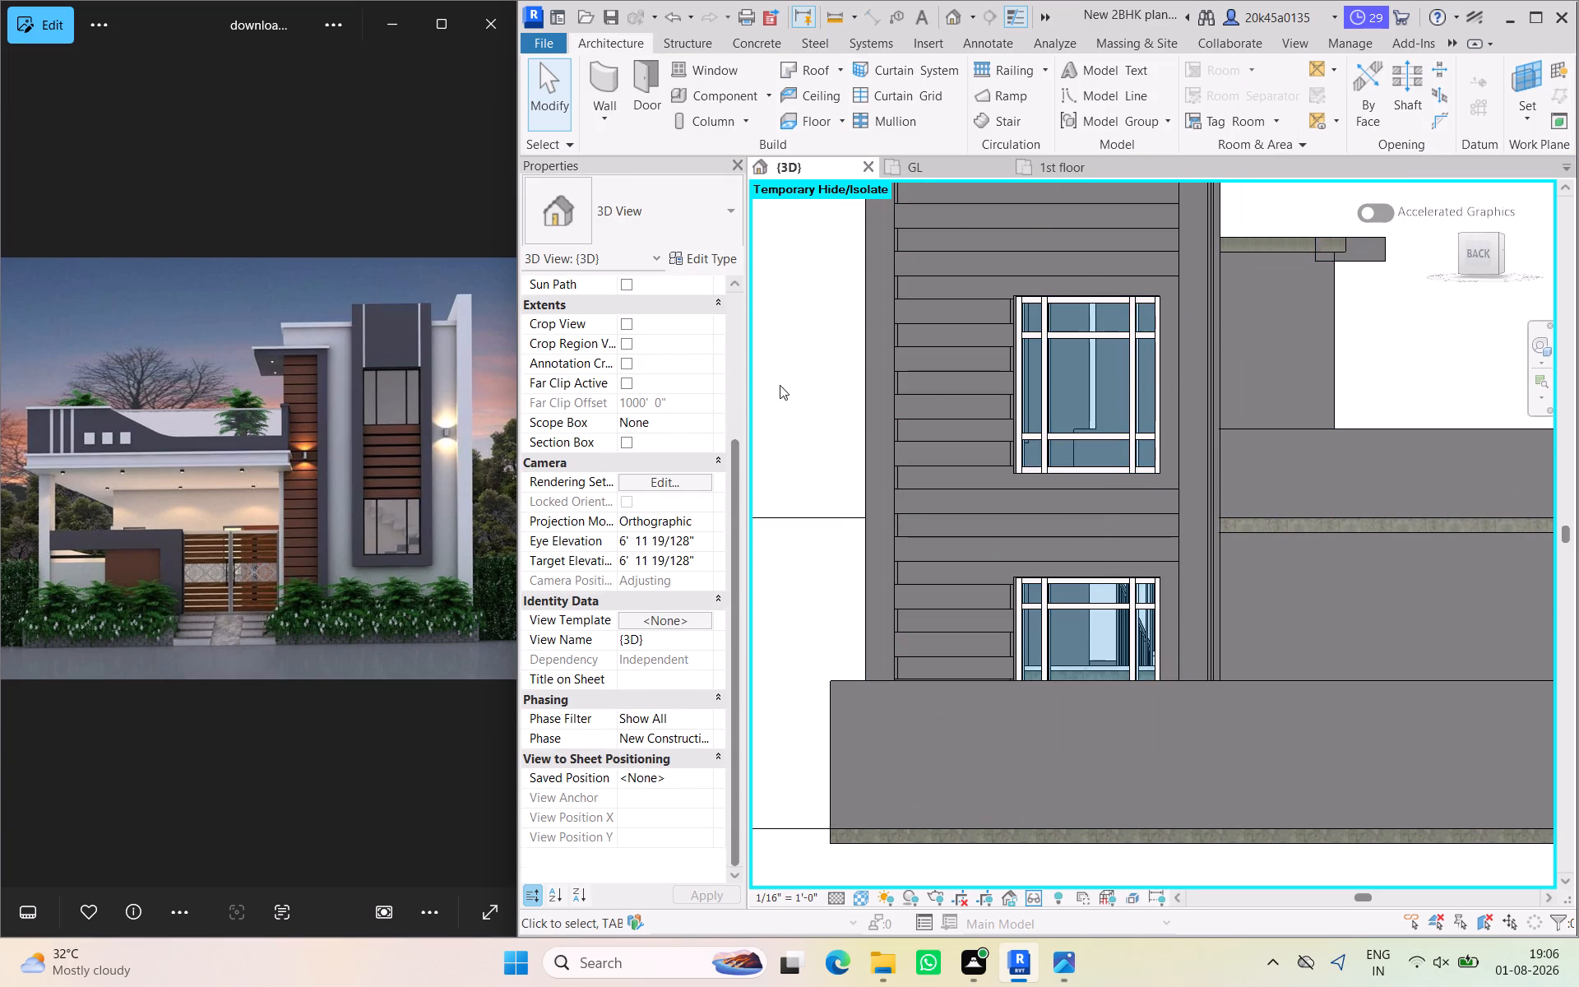
pyautogui.scroll(-2, 832, 377)
pyautogui.click(1231, 230)
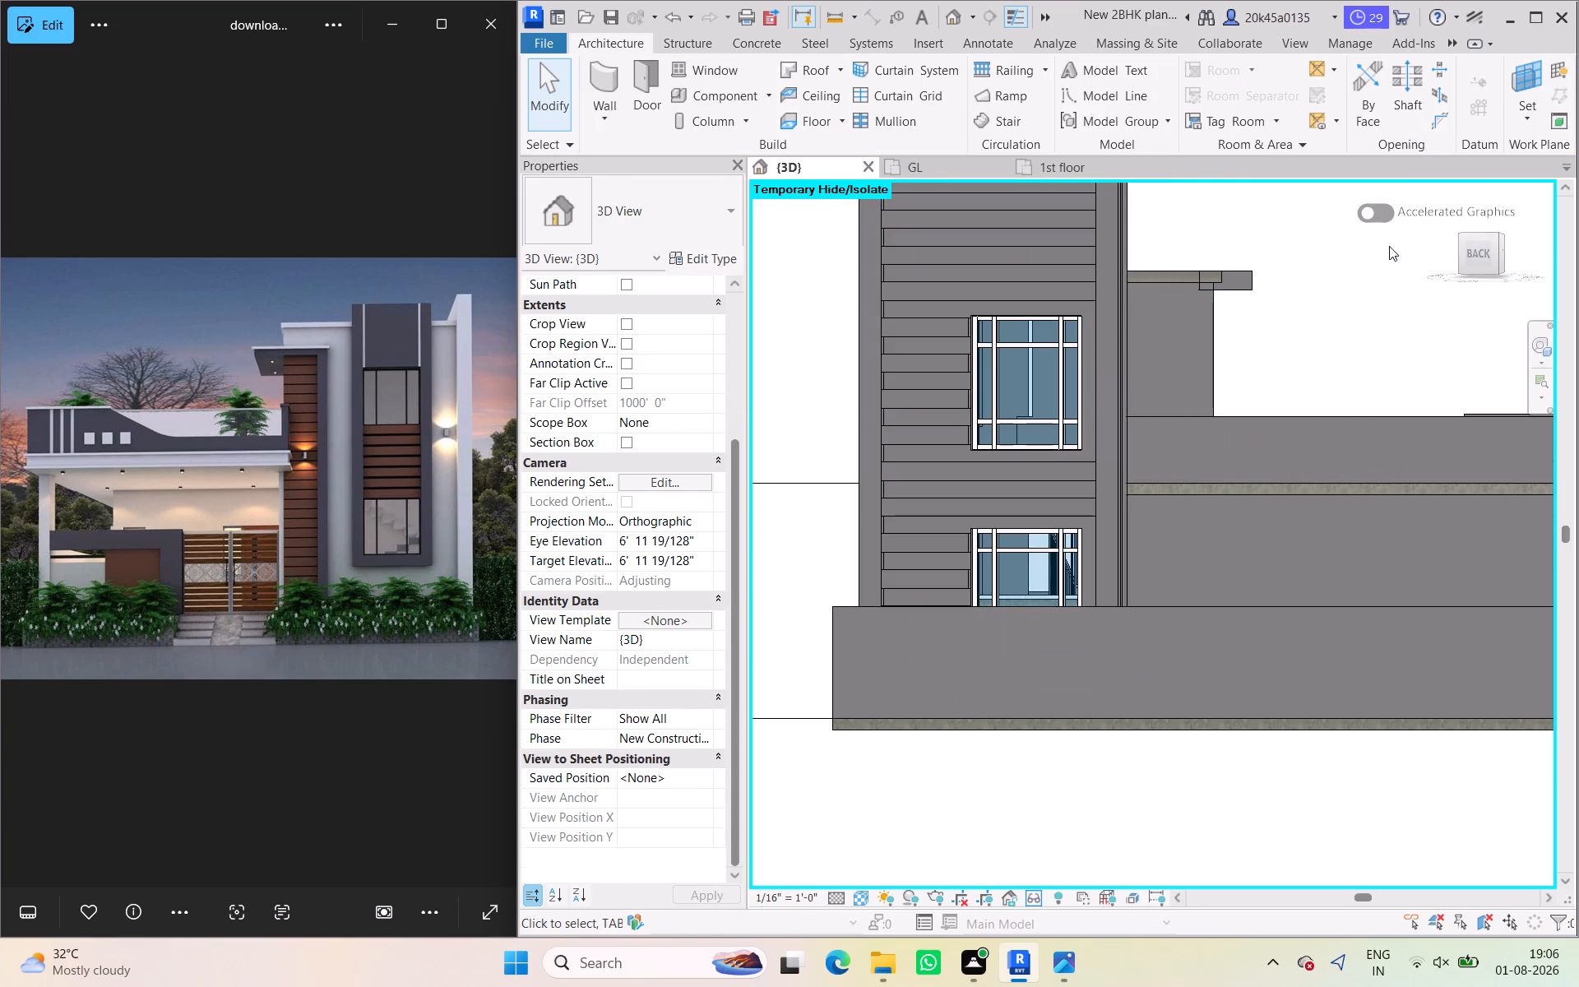
pyautogui.moveTo(1476, 257); pyautogui.dragTo(1548, 264)
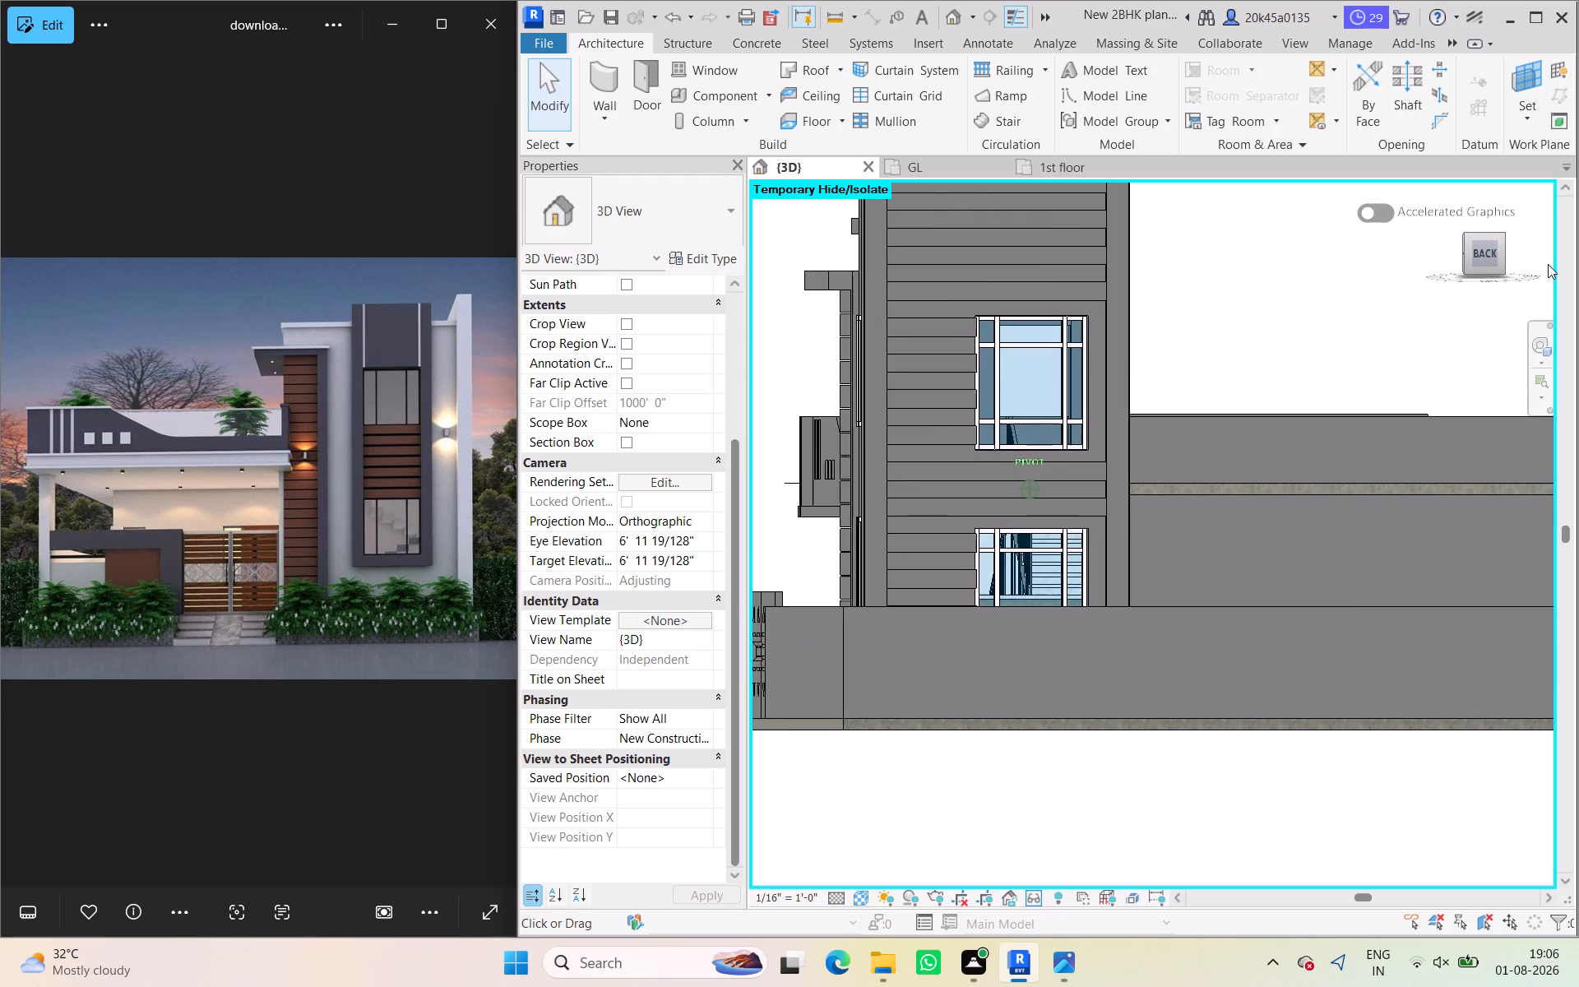
pyautogui.moveTo(1548, 264); pyautogui.dragTo(1544, 264)
pyautogui.click(1316, 306)
pyautogui.scroll(-2, 1004, 373)
pyautogui.moveTo(1026, 385); pyautogui.dragTo(1103, 405, button='middle')
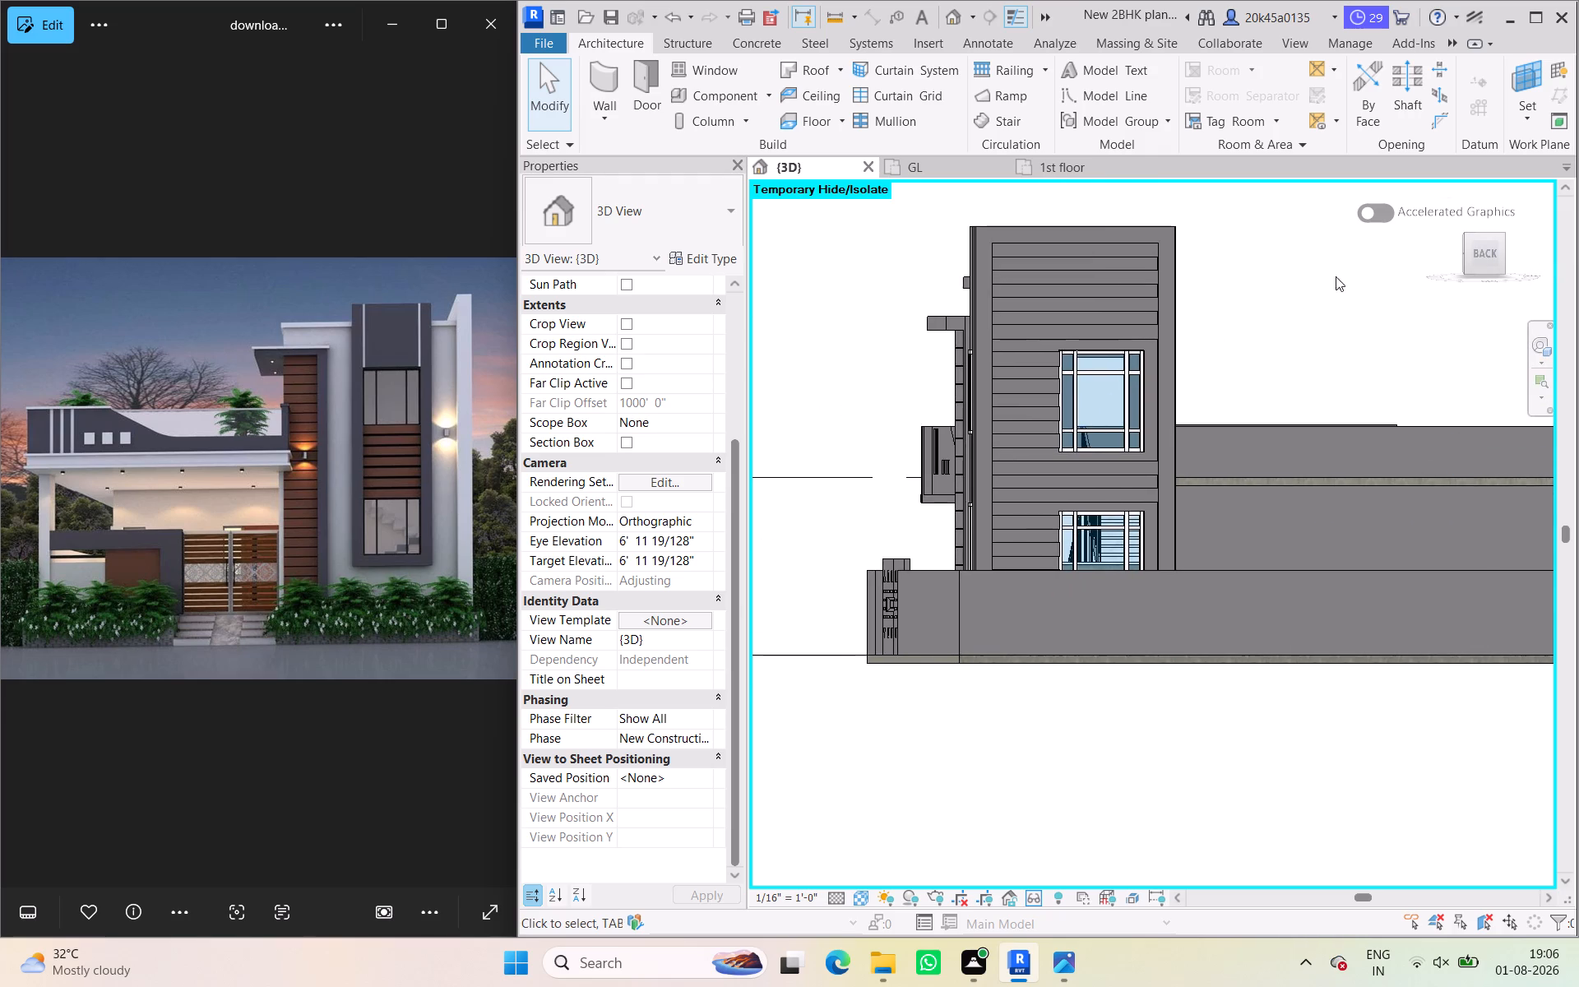
pyautogui.moveTo(1488, 257); pyautogui.dragTo(1480, 304)
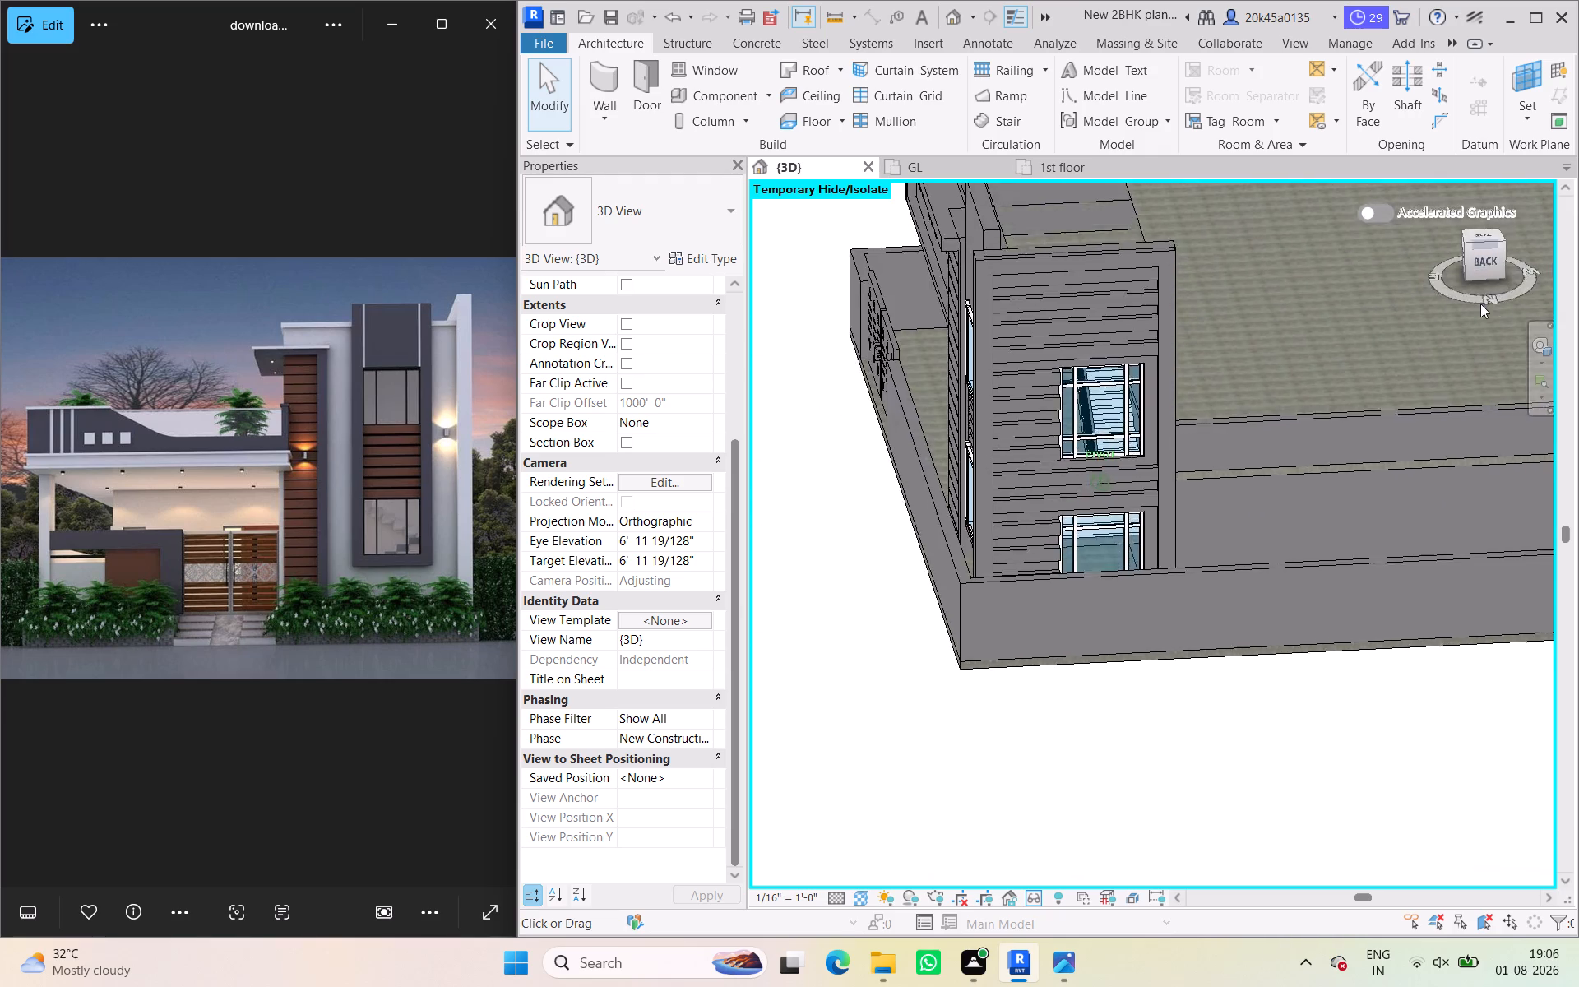
pyautogui.moveTo(1480, 304); pyautogui.dragTo(1556, 261)
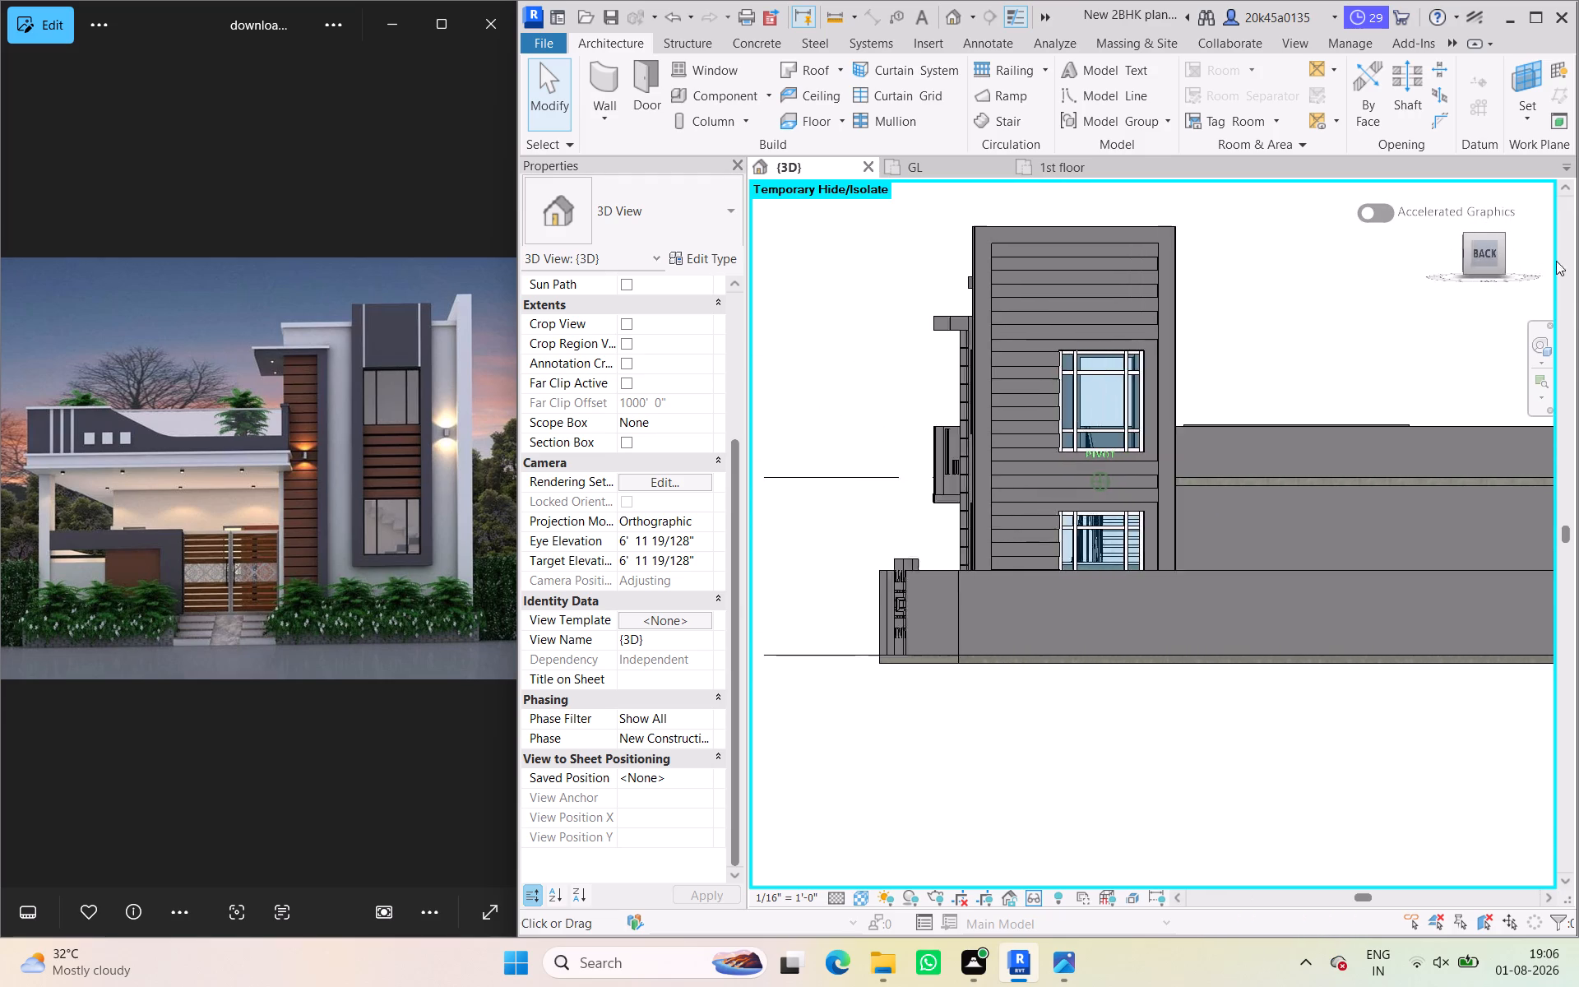
pyautogui.moveTo(1556, 261); pyautogui.dragTo(788, 277)
pyautogui.scroll(-1, 1274, 300)
pyautogui.moveTo(1284, 294); pyautogui.dragTo(1284, 243, button='middle')
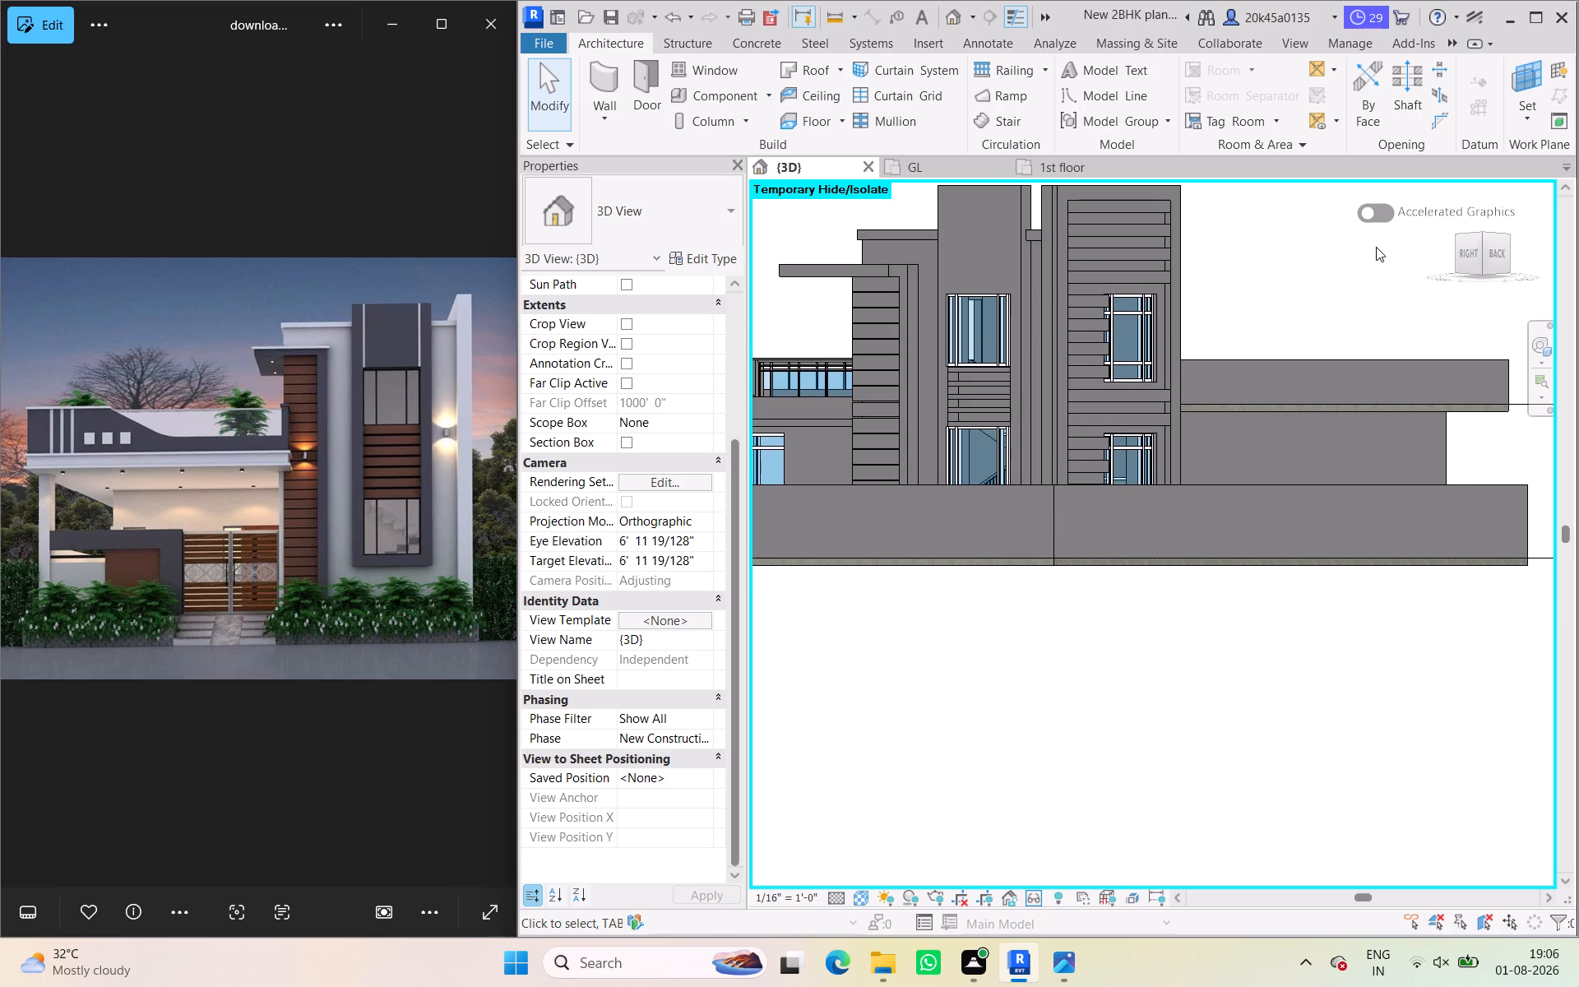
pyautogui.moveTo(1470, 254); pyautogui.dragTo(805, 265)
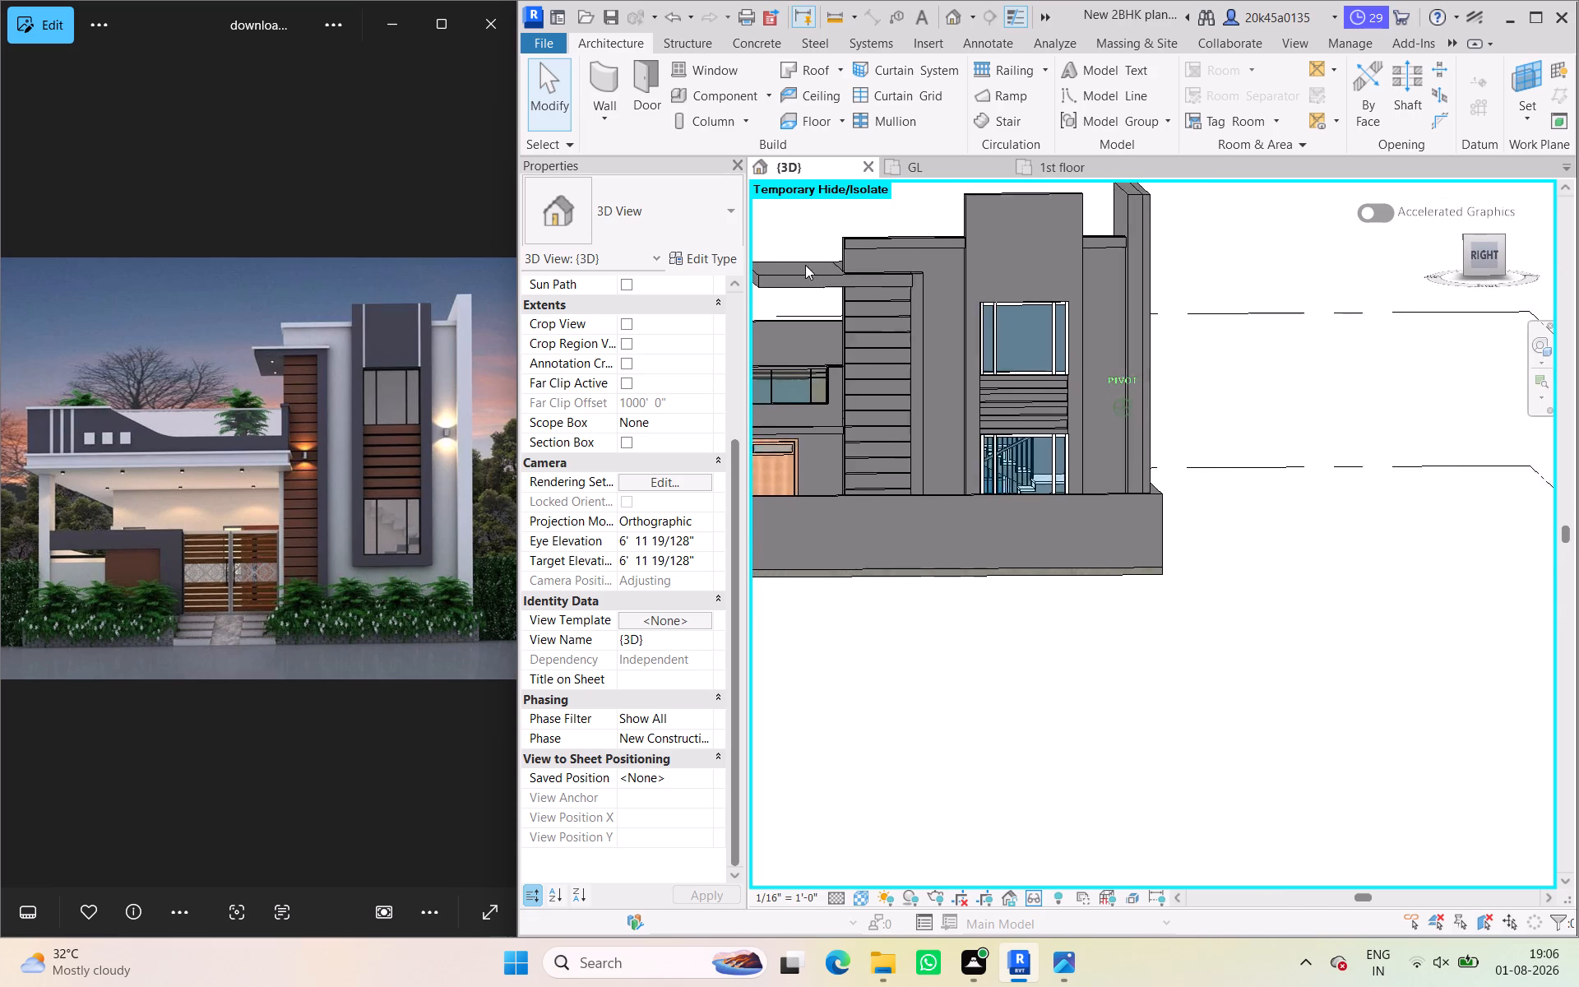
pyautogui.moveTo(805, 265); pyautogui.dragTo(1427, 279)
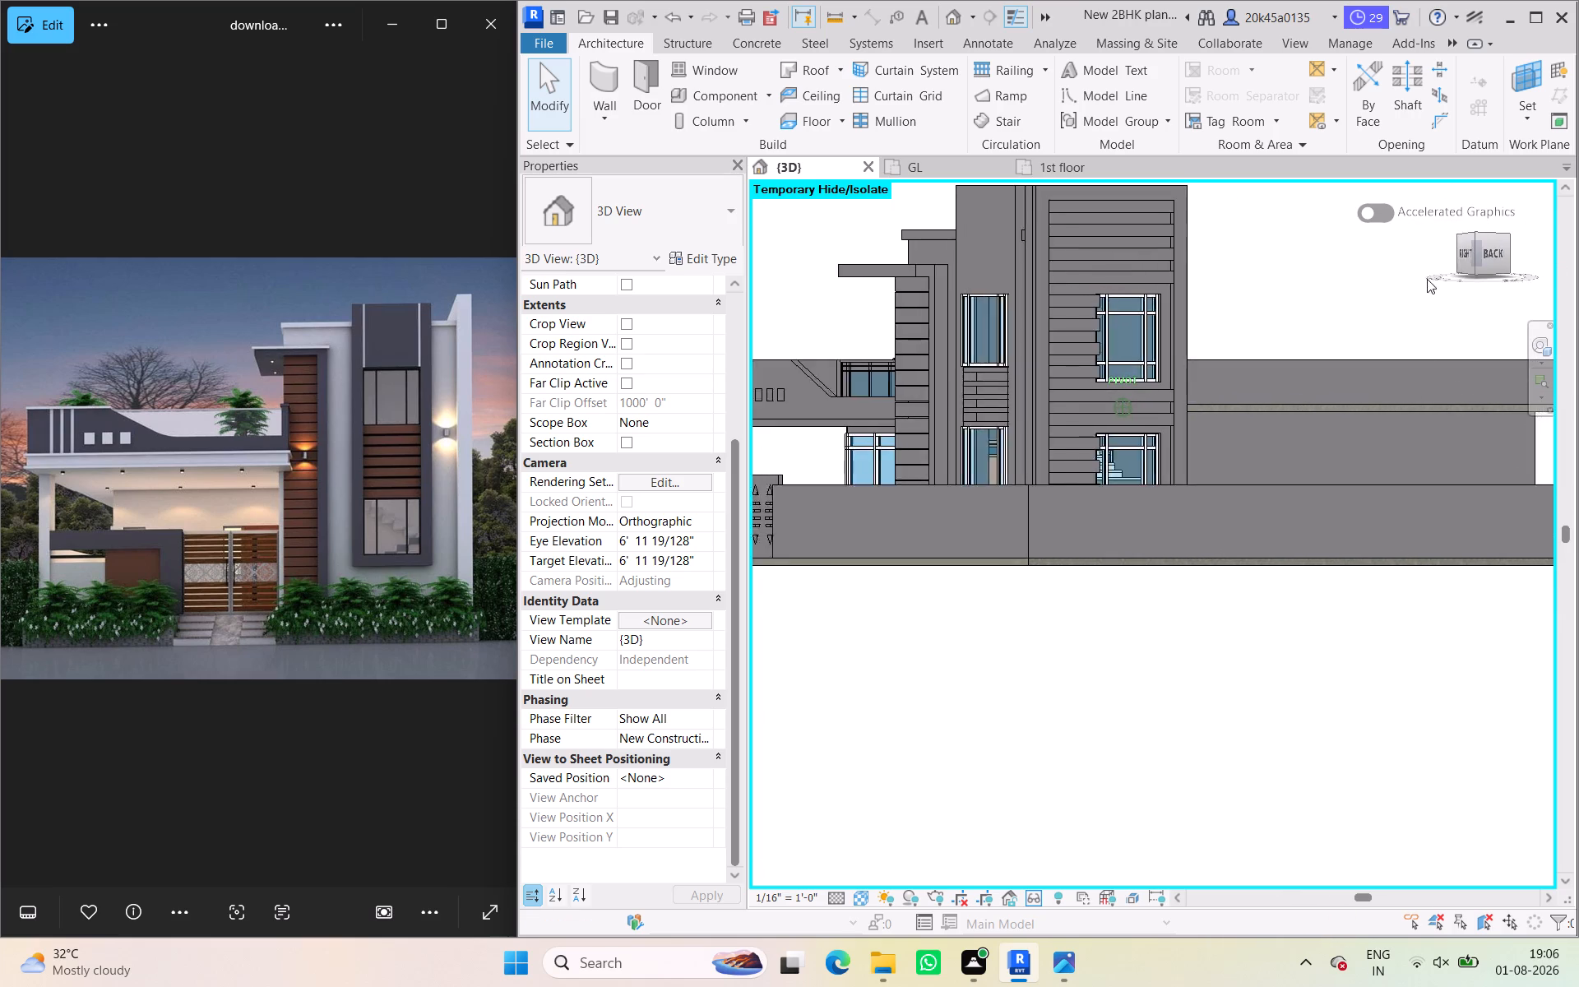
pyautogui.moveTo(1427, 279); pyautogui.dragTo(866, 305)
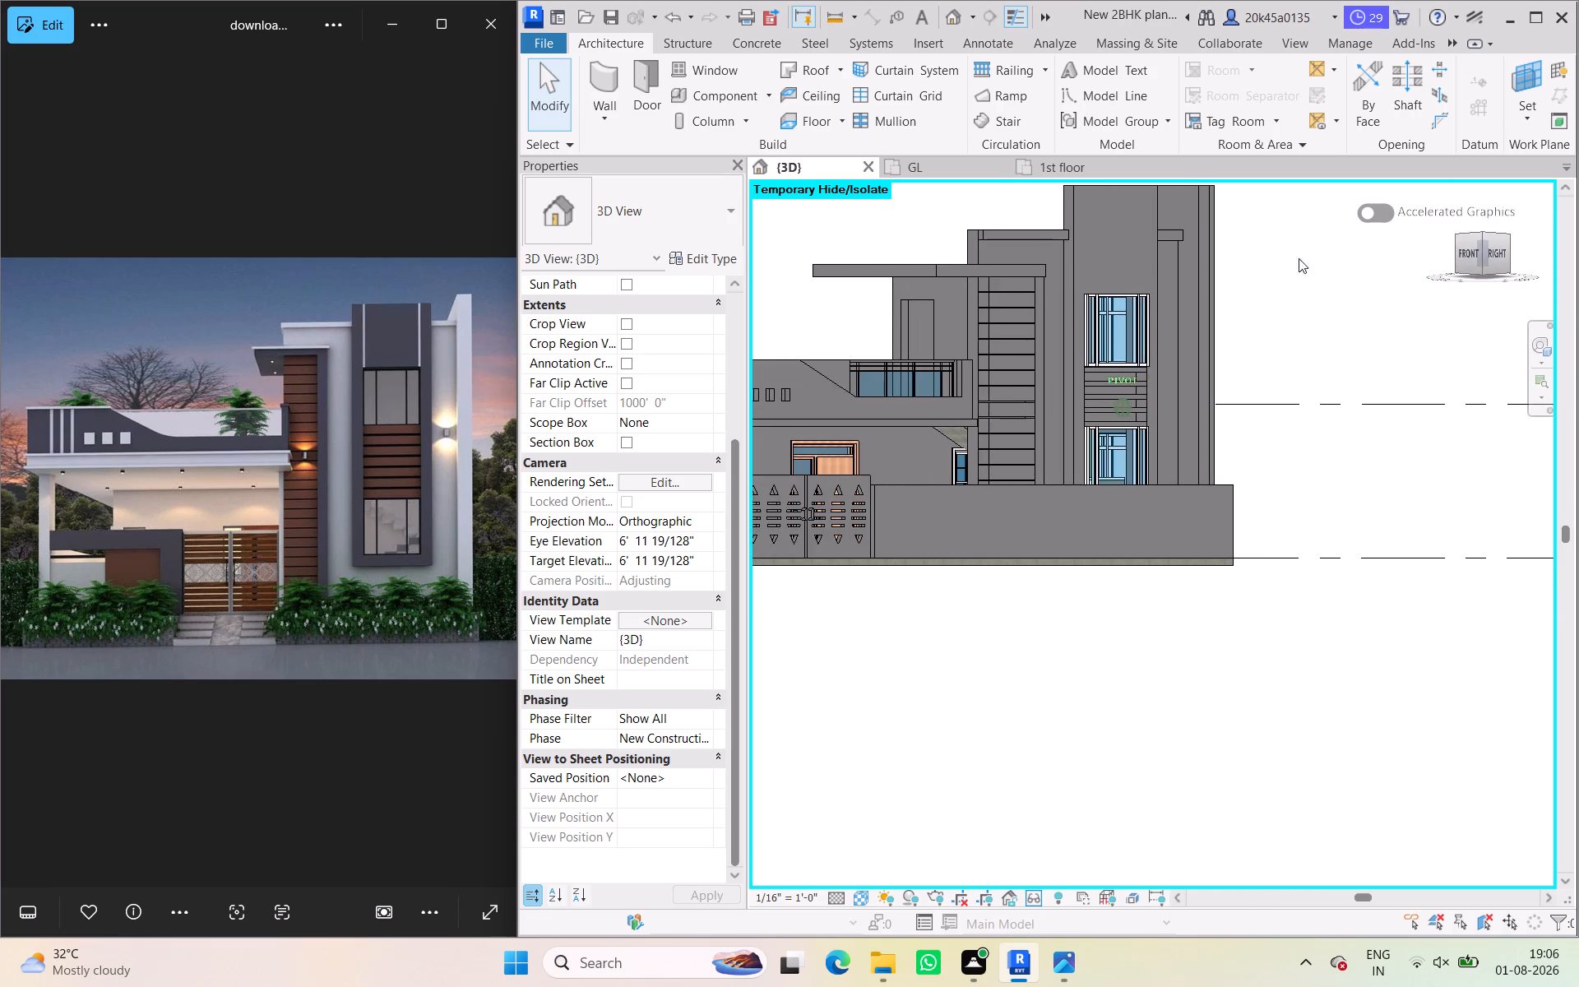
pyautogui.scroll(-3, 950, 289)
pyautogui.moveTo(949, 289); pyautogui.dragTo(998, 236, button='middle')
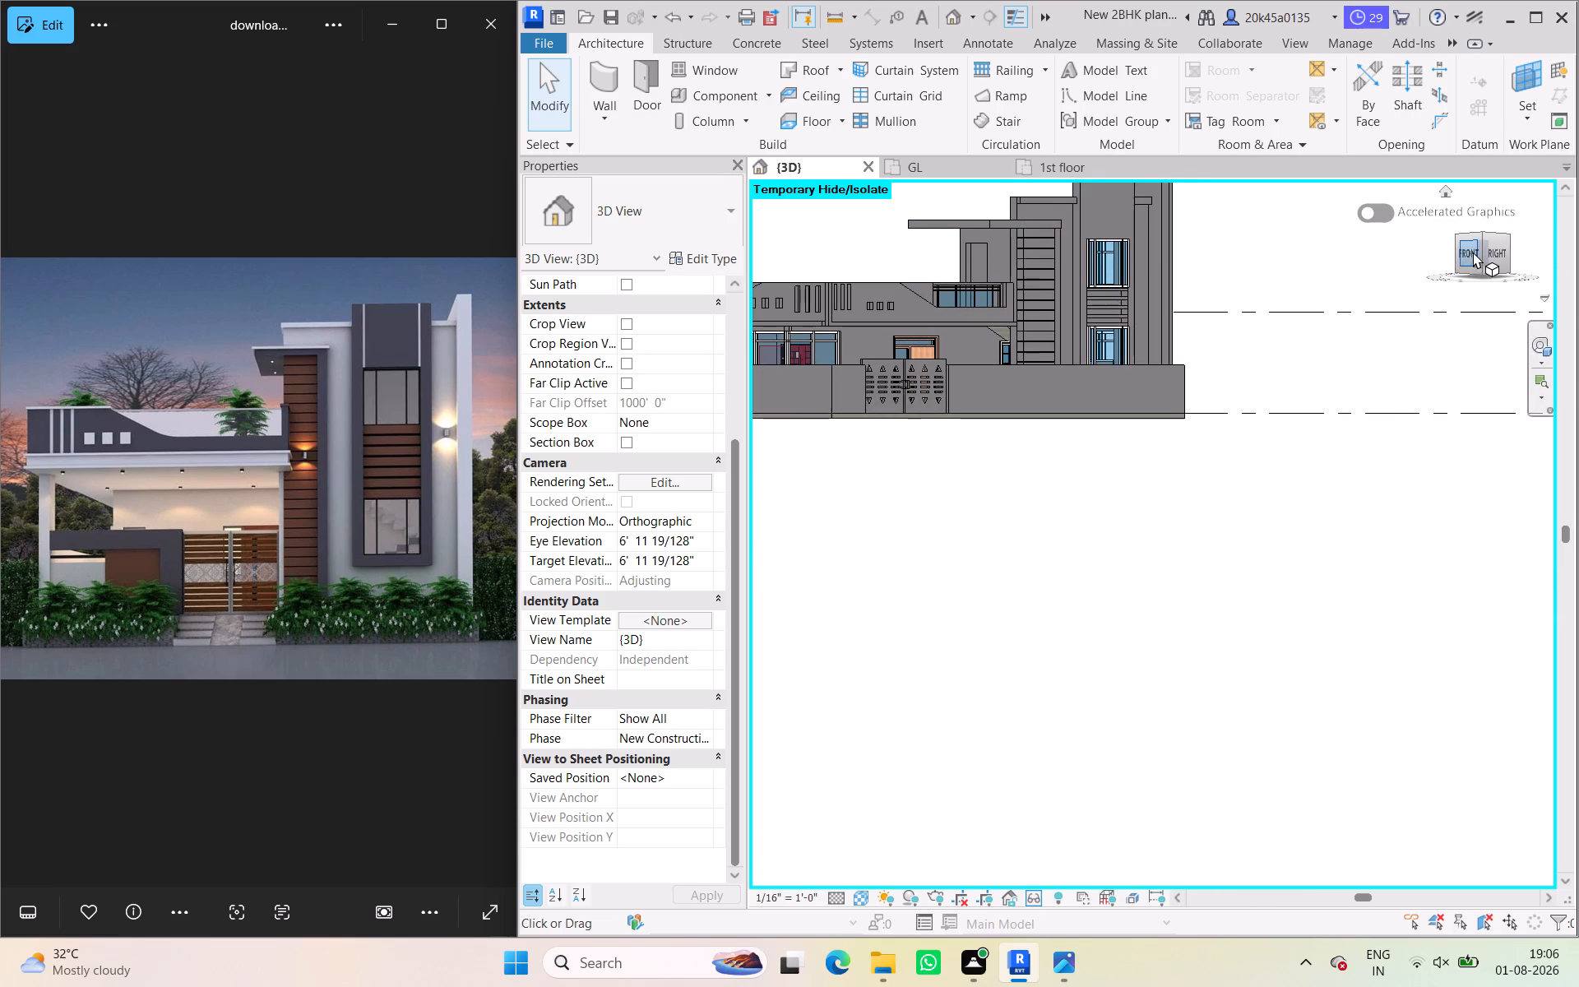
pyautogui.moveTo(1474, 252); pyautogui.dragTo(1497, 284)
pyautogui.scroll(-3, 1238, 284)
pyautogui.moveTo(1329, 263); pyautogui.dragTo(1341, 261, button='middle')
# Clear any active selection or command and save the project.
pyautogui.click(1067, 544)
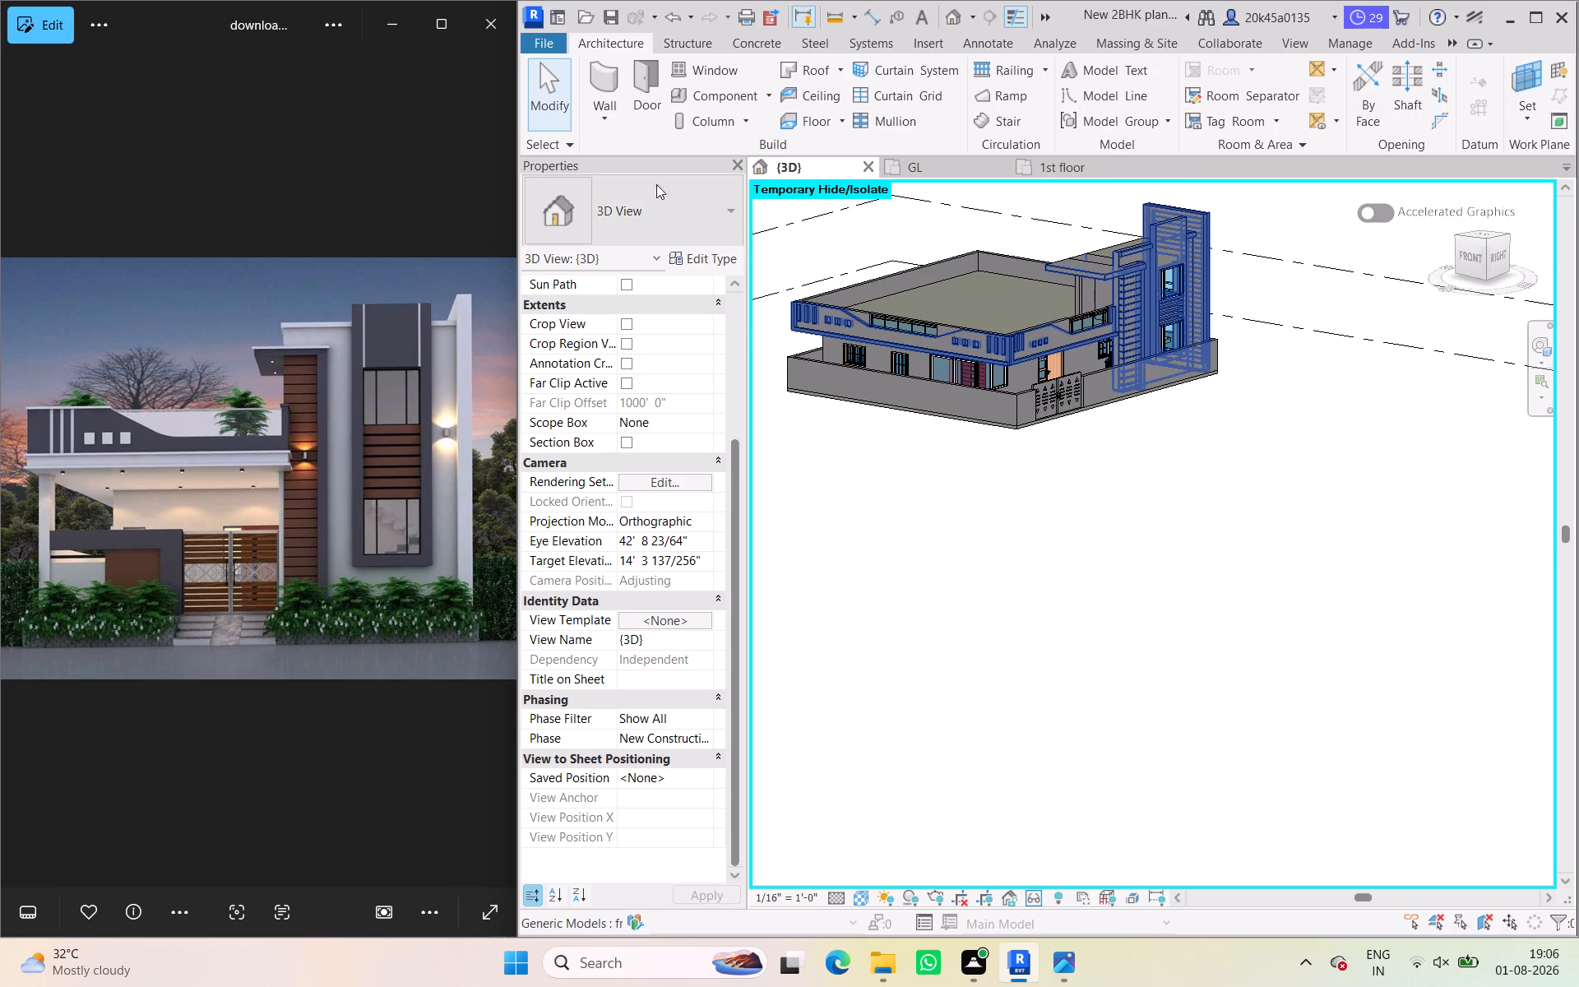
pyautogui.doubleClick(554, 89)
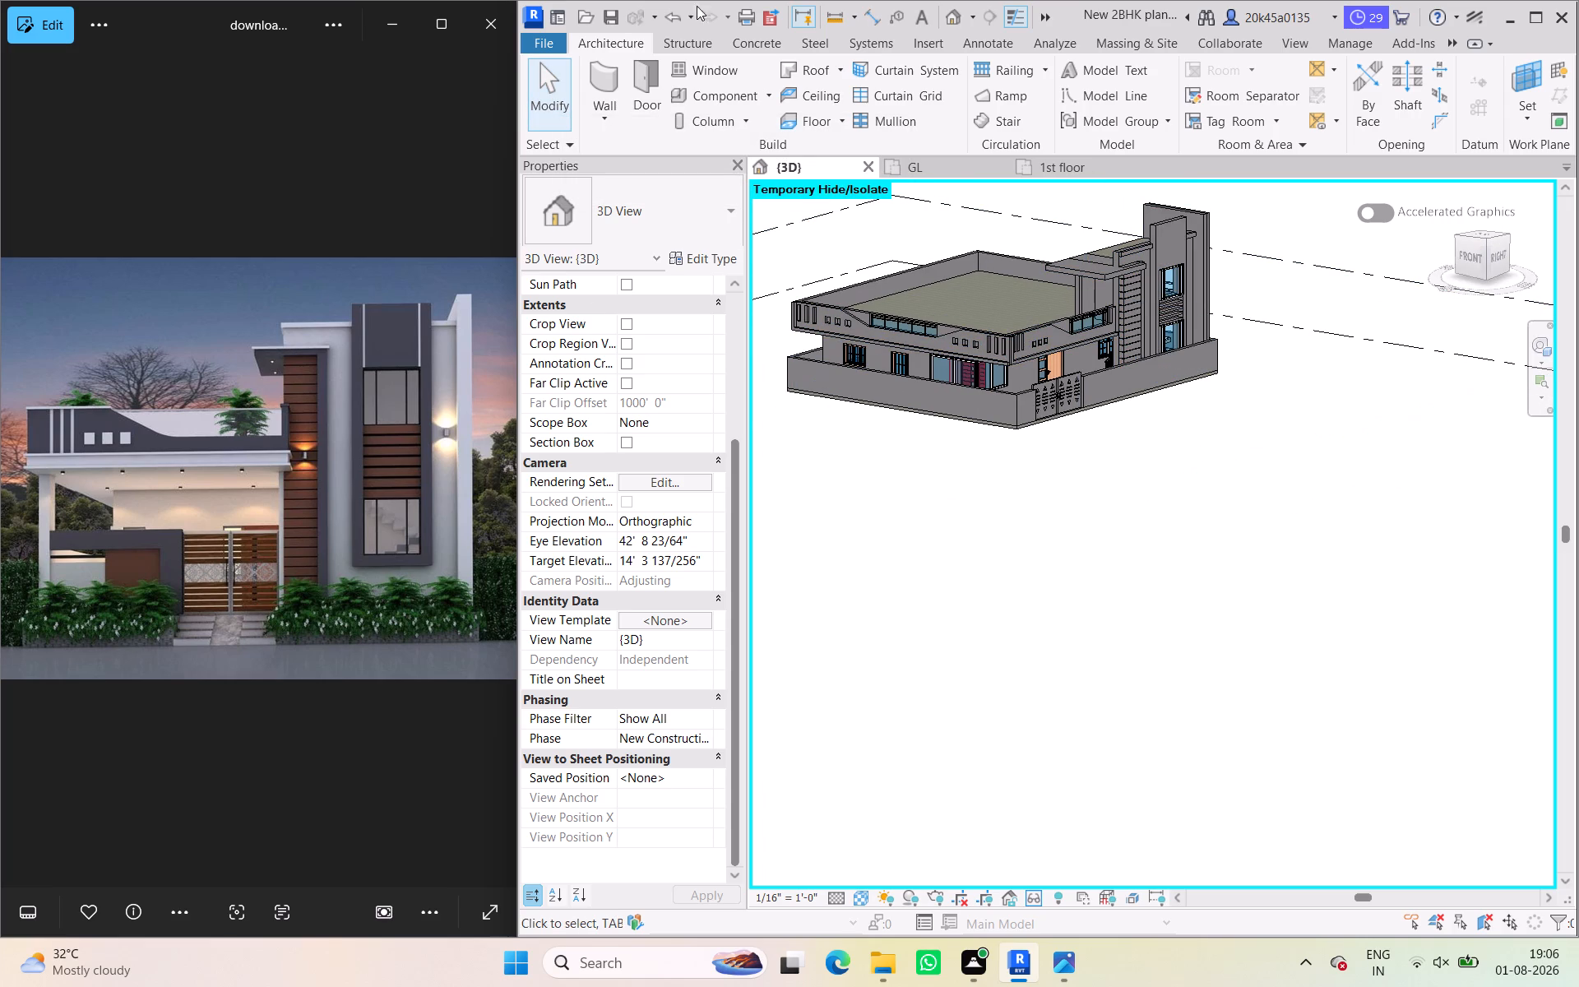
pyautogui.click(604, 17)
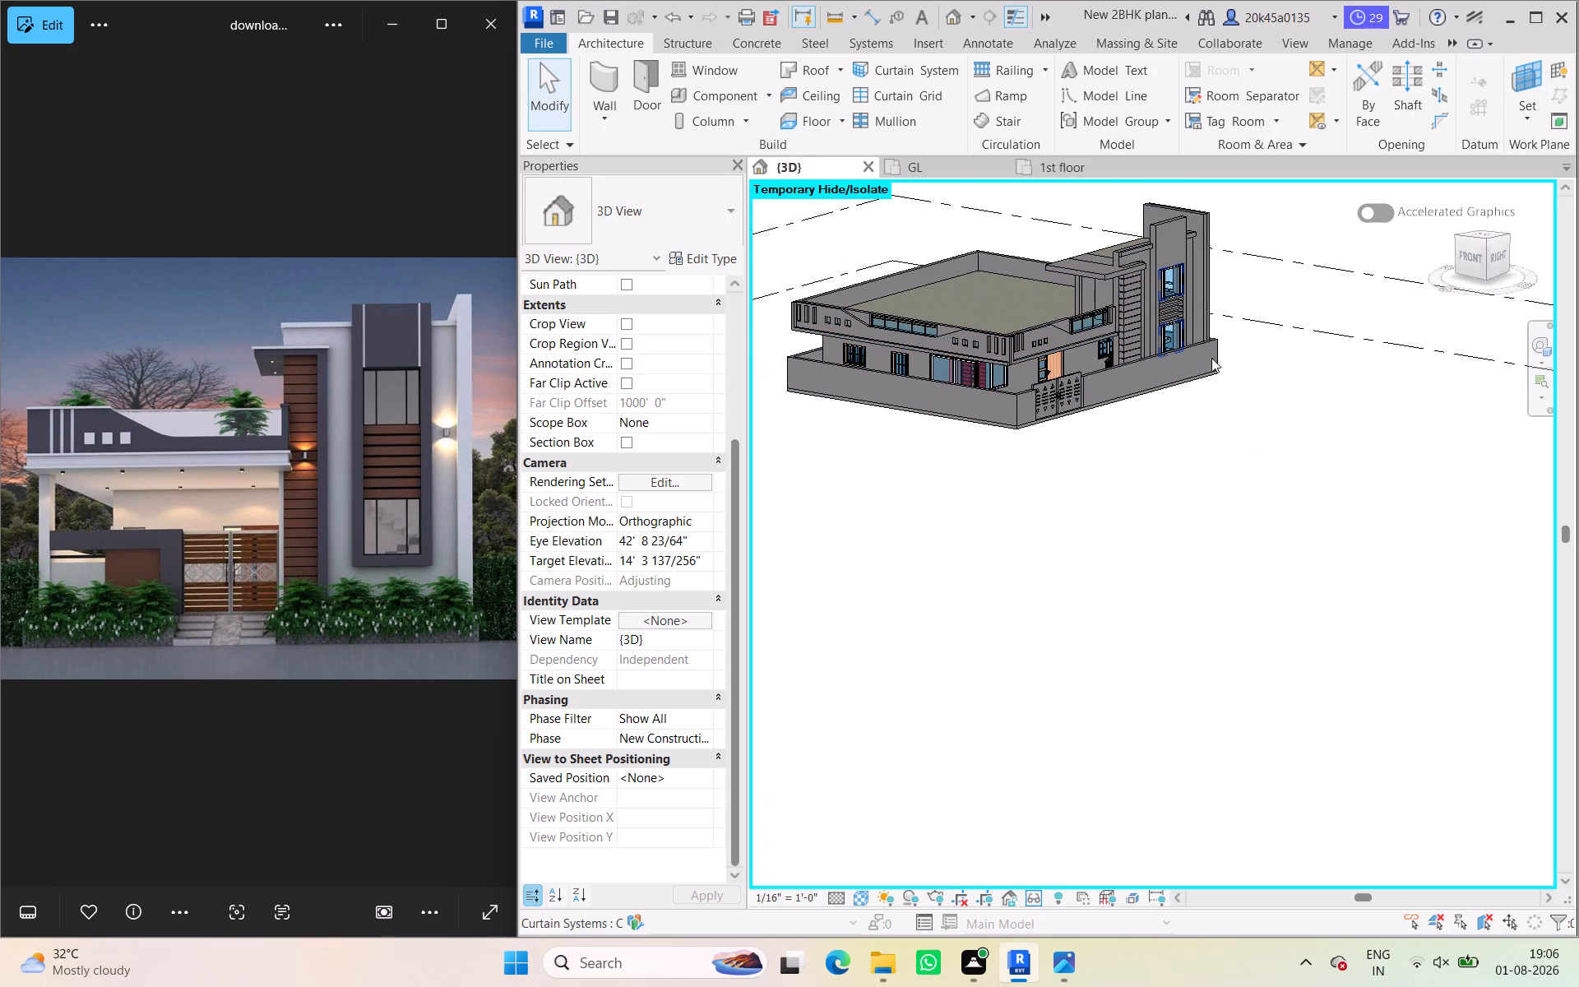
# Inspect the house in 3D from the front-left and Left sides, with a closer look at the stair tower's left elevation.
pyautogui.moveTo(1469, 254); pyautogui.dragTo(930, 268)
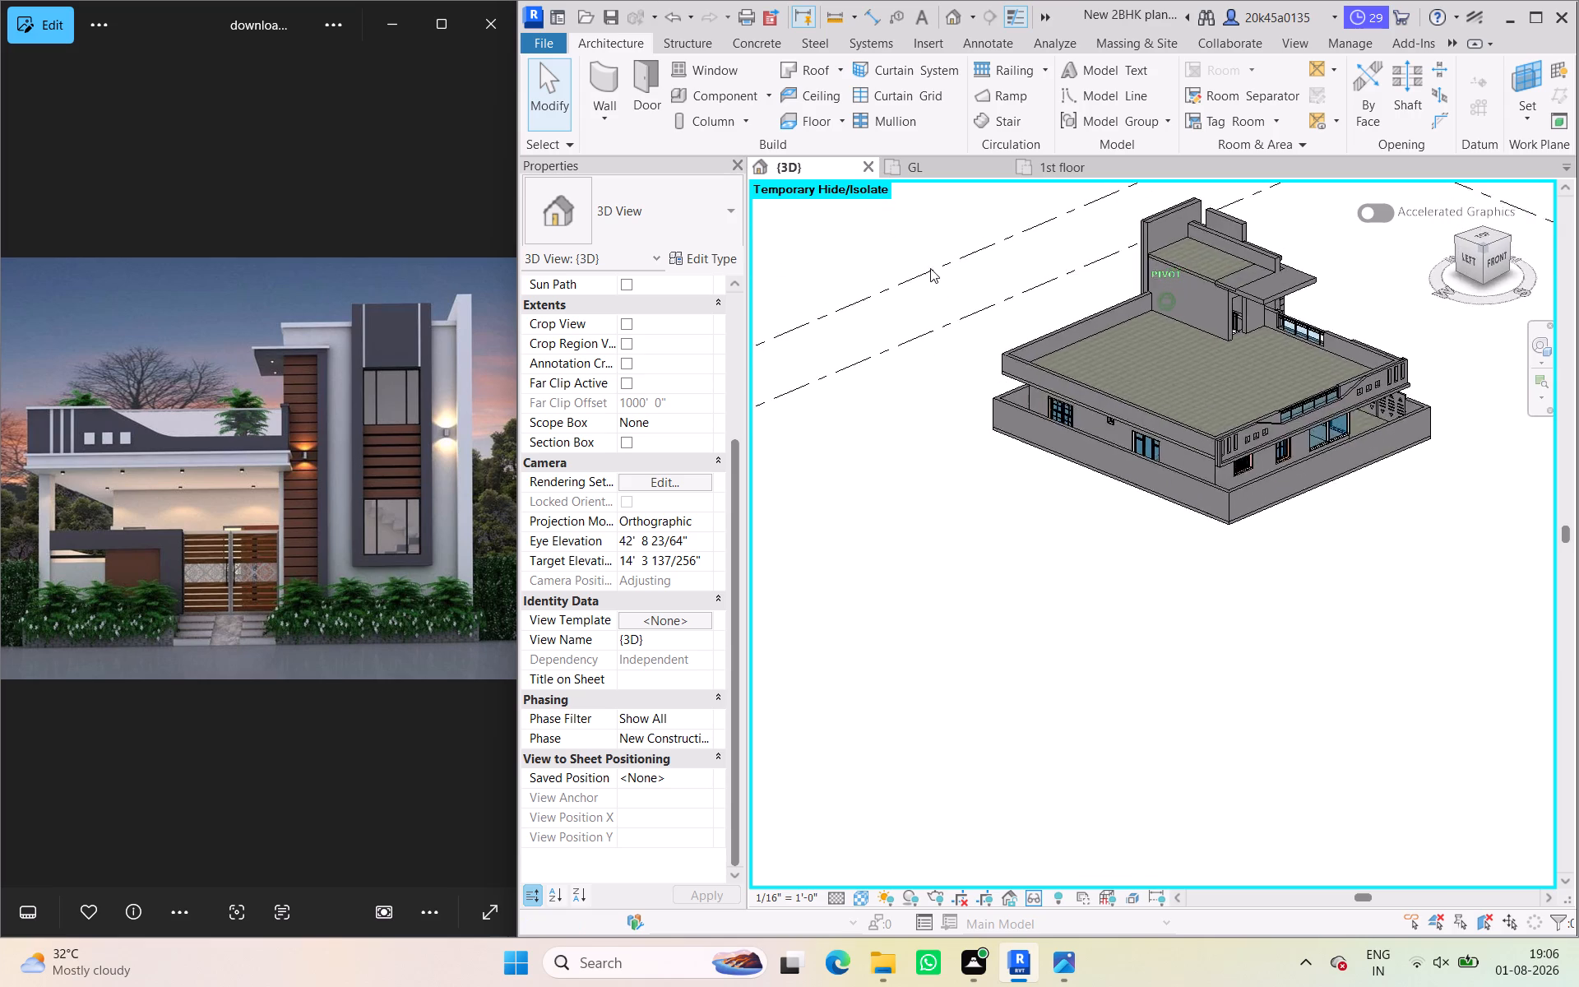
pyautogui.moveTo(930, 268); pyautogui.dragTo(948, 253)
pyautogui.scroll(-1, 1243, 403)
pyautogui.moveTo(1232, 404); pyautogui.dragTo(735, 486, button='middle')
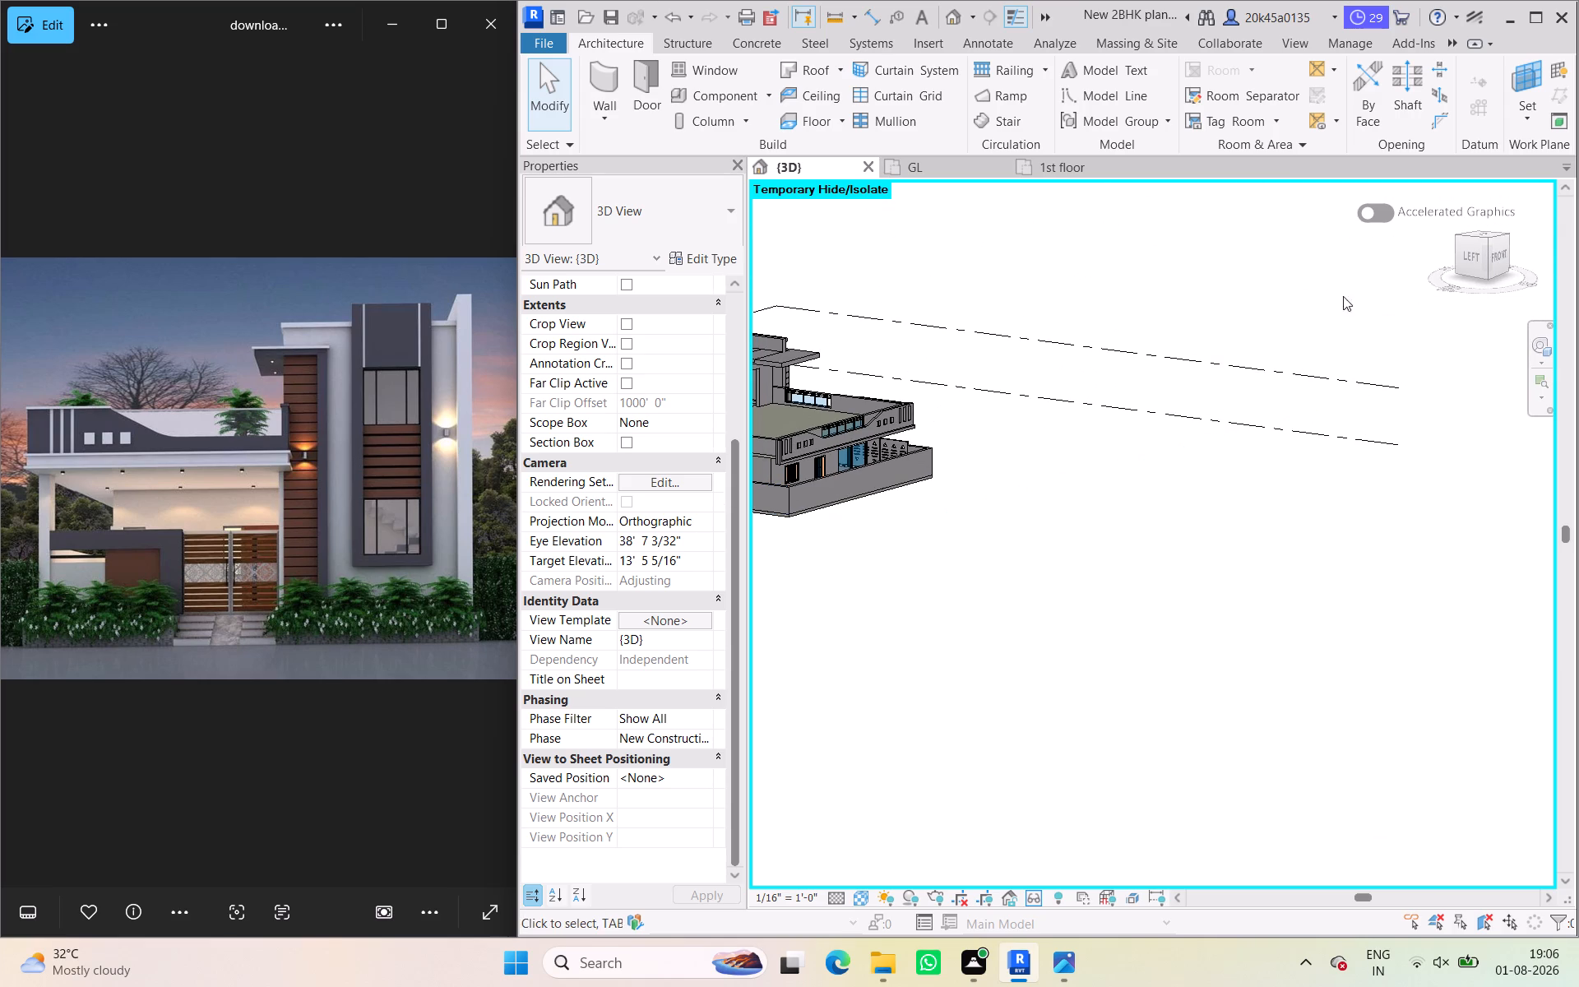
pyautogui.click(1476, 253)
pyautogui.scroll(5, 1056, 498)
pyautogui.moveTo(1056, 499); pyautogui.dragTo(951, 506, button='middle')
pyautogui.scroll(3, 969, 540)
pyautogui.moveTo(963, 535); pyautogui.dragTo(944, 481, button='middle')
pyautogui.scroll(4, 932, 512)
pyautogui.moveTo(927, 512); pyautogui.dragTo(896, 502, button='middle')
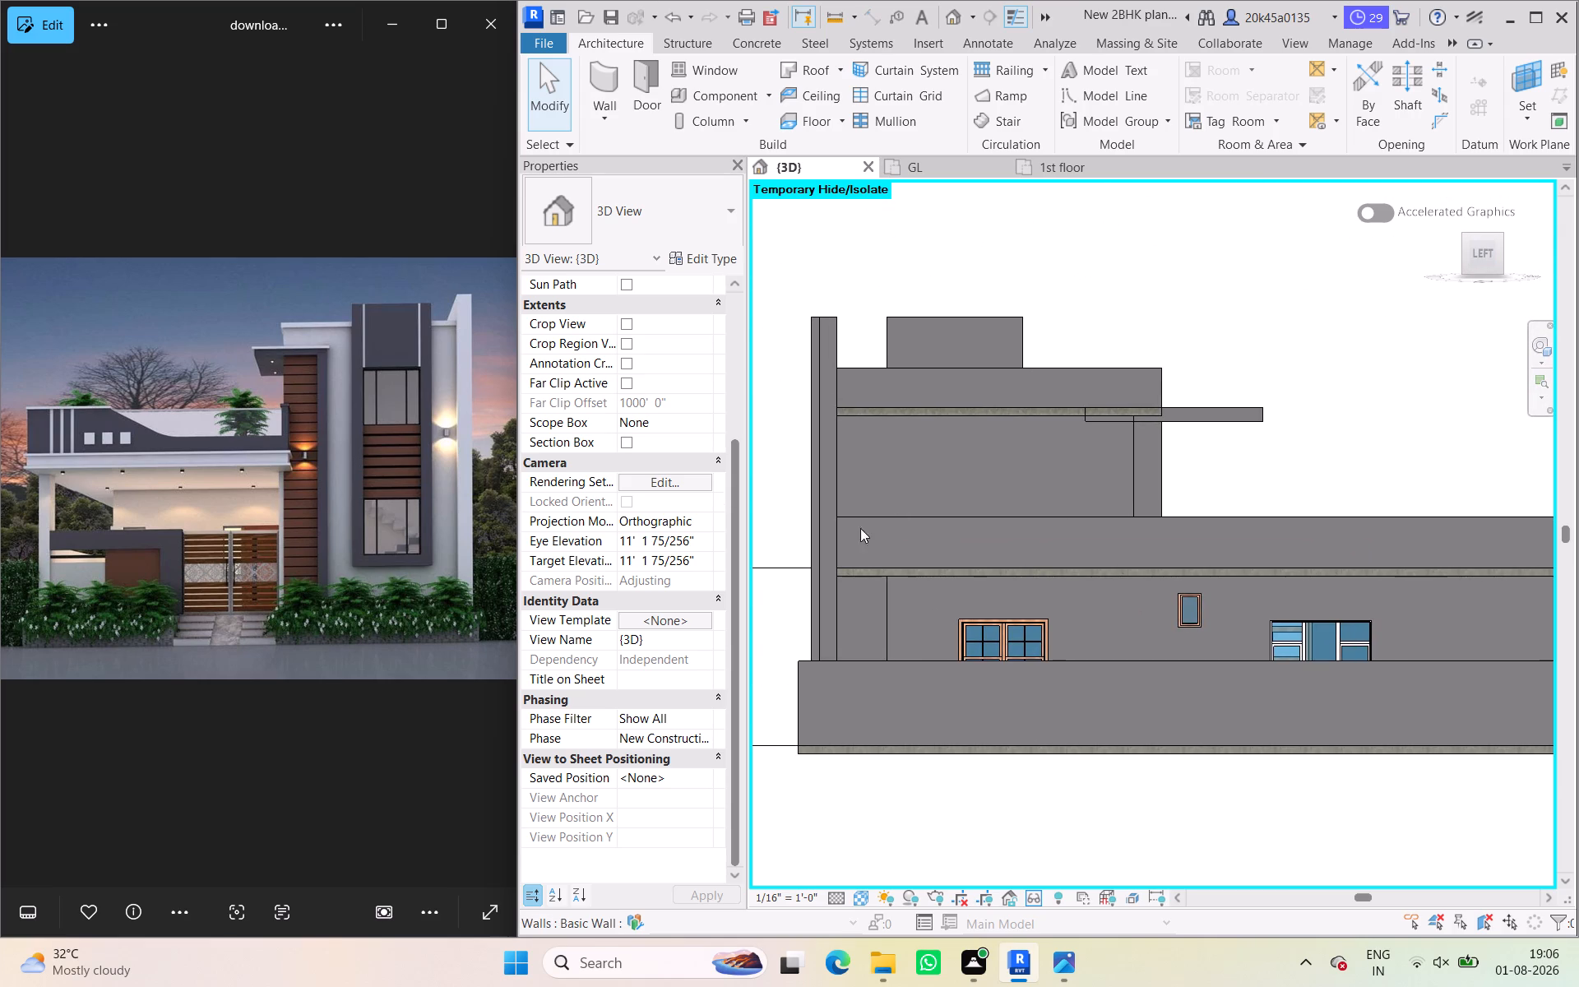
# Begin an in-place solid extrusion and pick the house's left-side wall face at the parapet as its work plane.
pyautogui.scroll(-5, 877, 522)
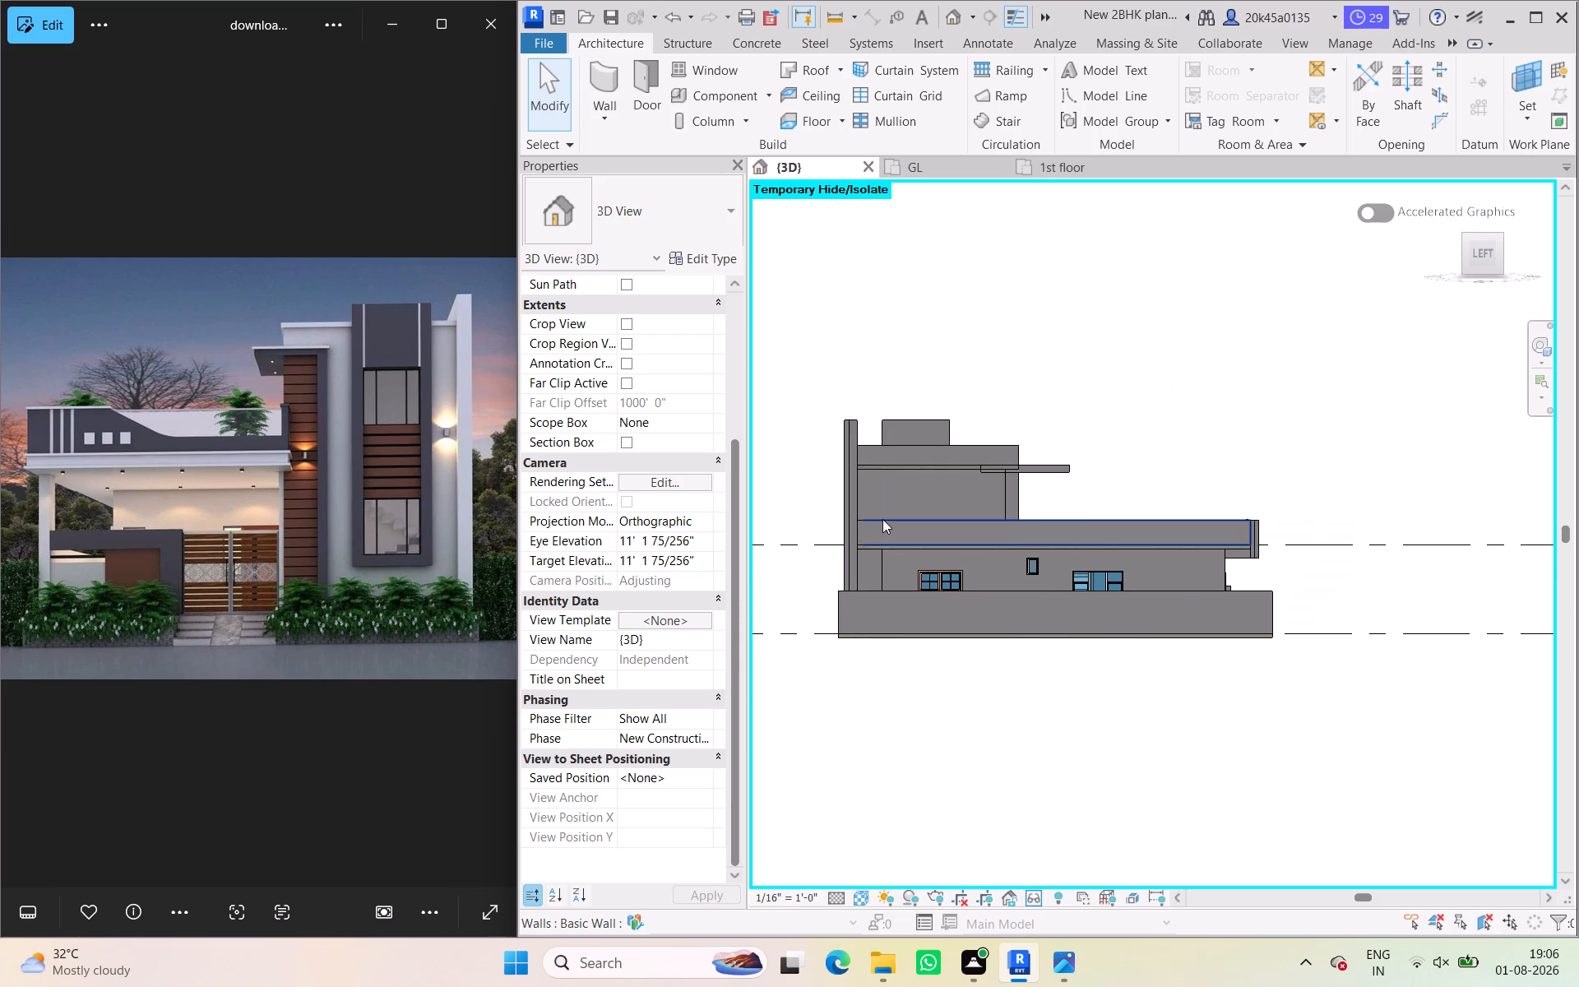
pyautogui.scroll(-1, 885, 519)
pyautogui.middleClick(885, 519)
pyautogui.scroll(3, 885, 519)
pyautogui.middleClick(885, 519)
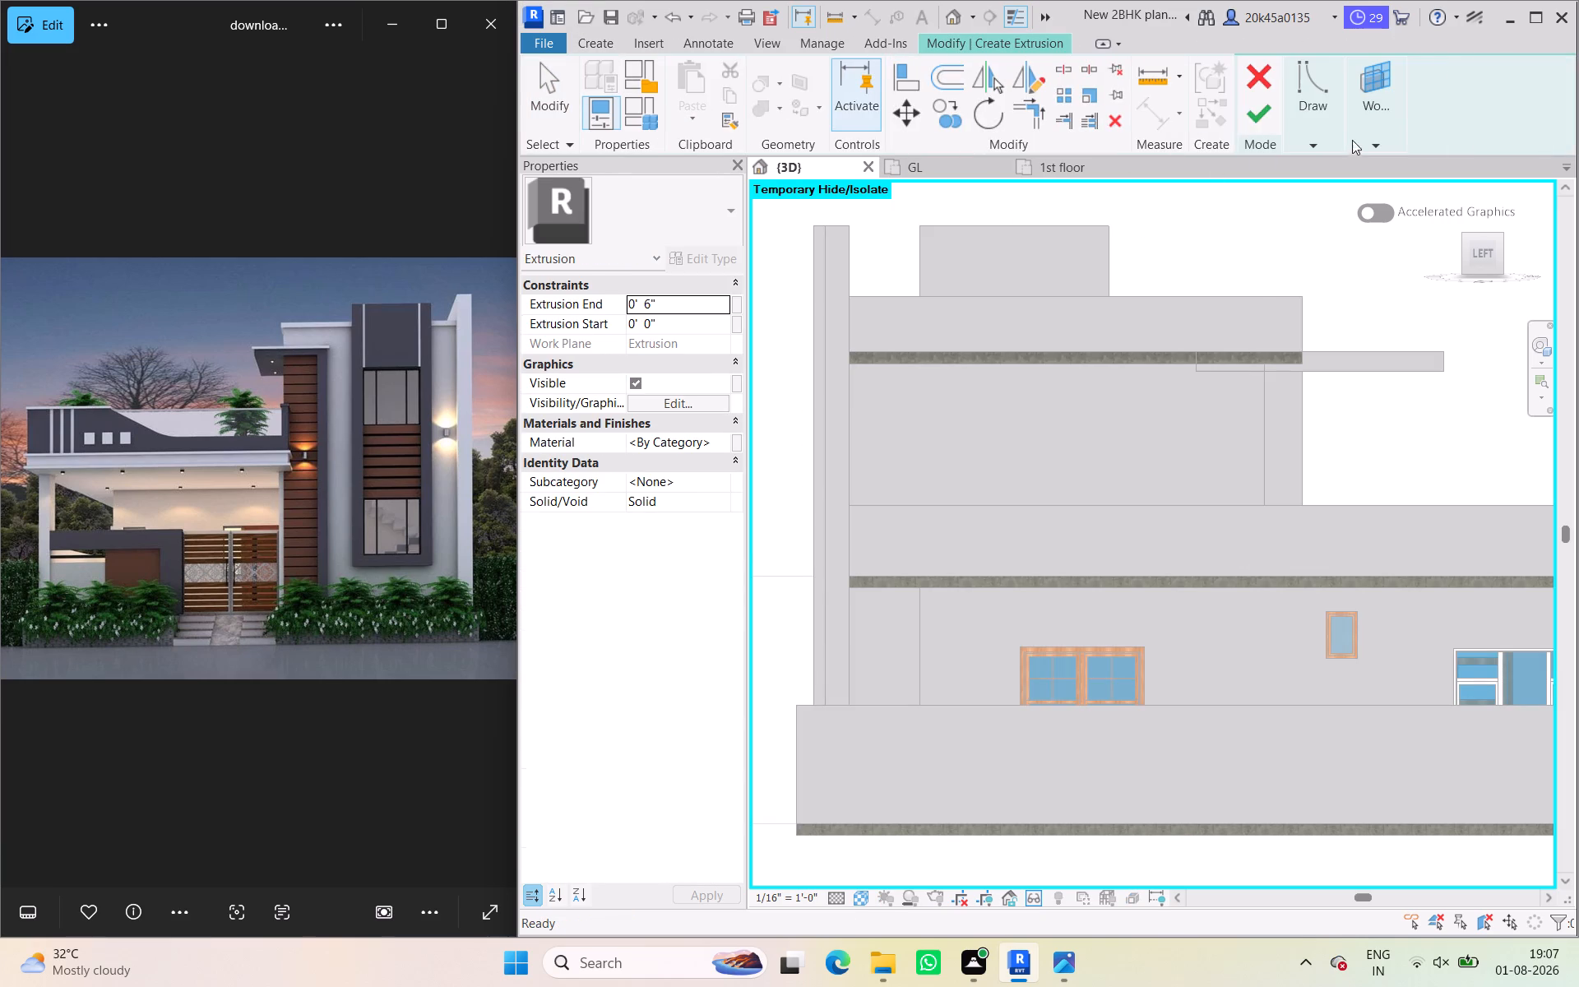
pyautogui.click(1380, 146)
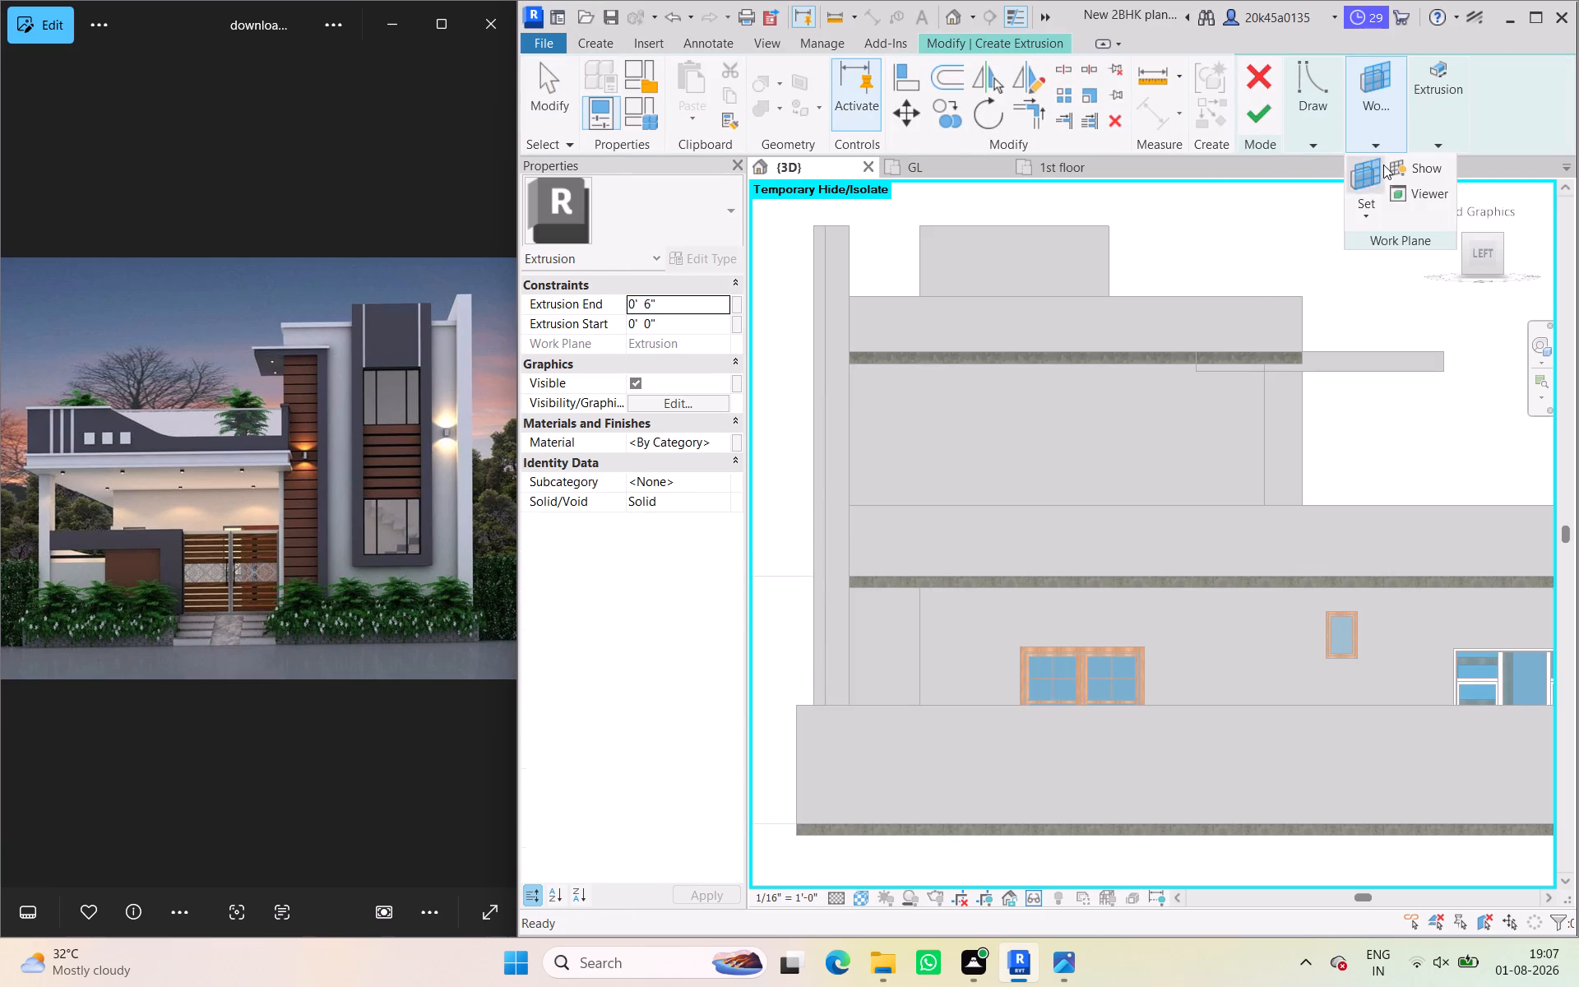
pyautogui.click(1377, 213)
pyautogui.click(1386, 299)
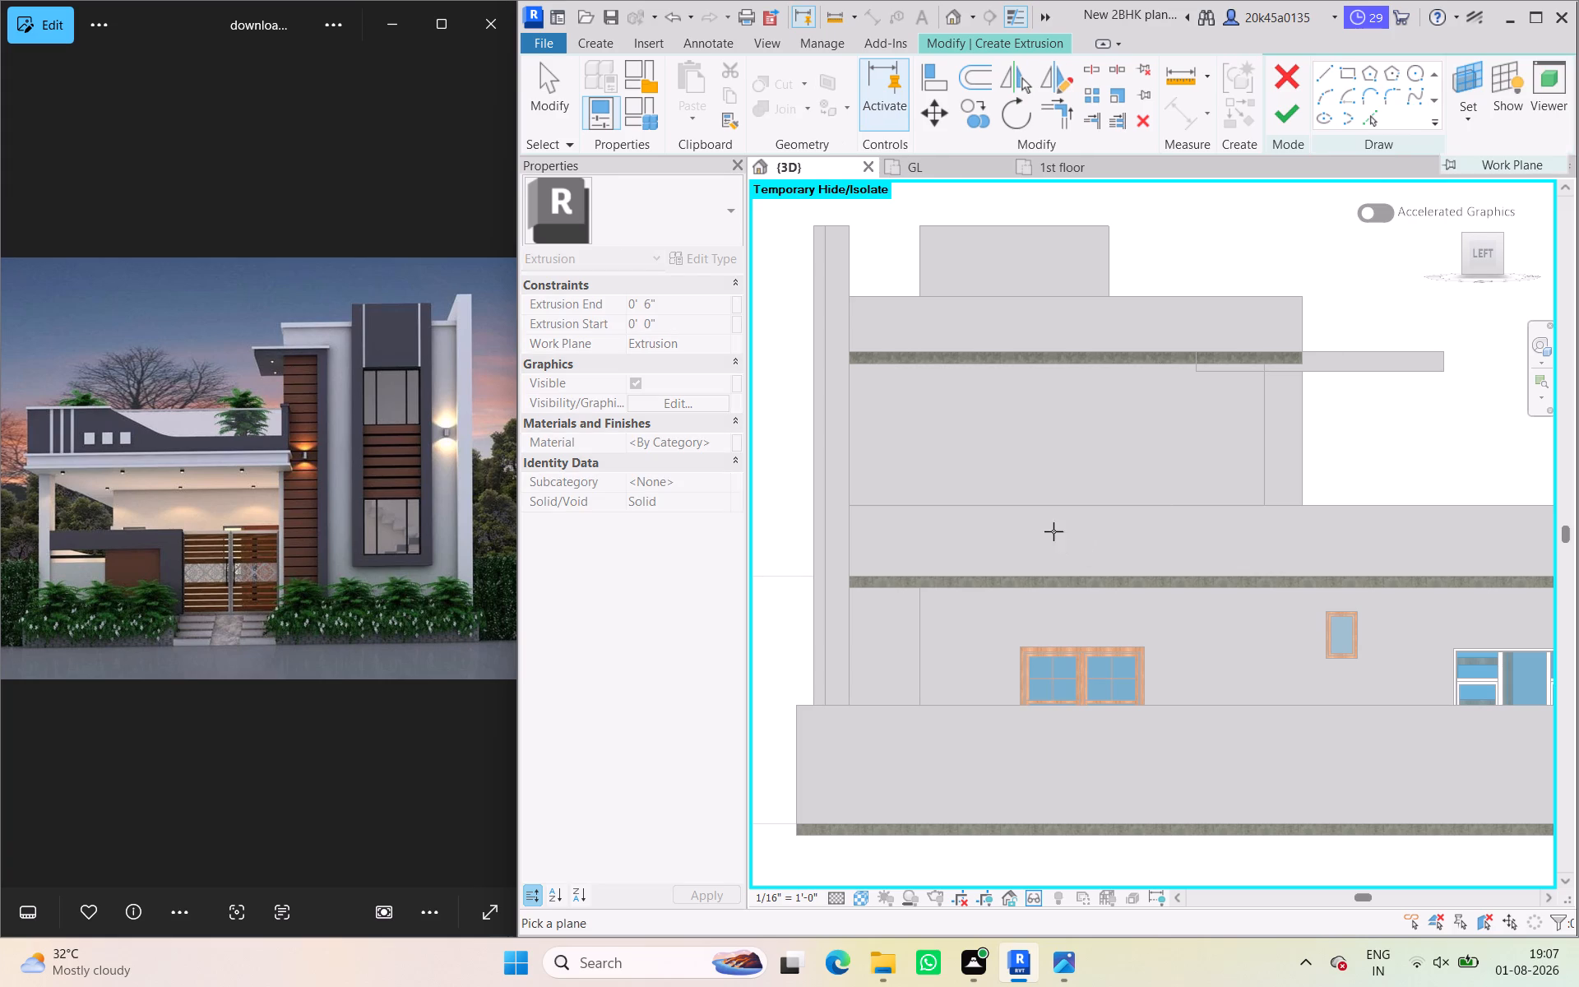
pyautogui.click(1046, 508)
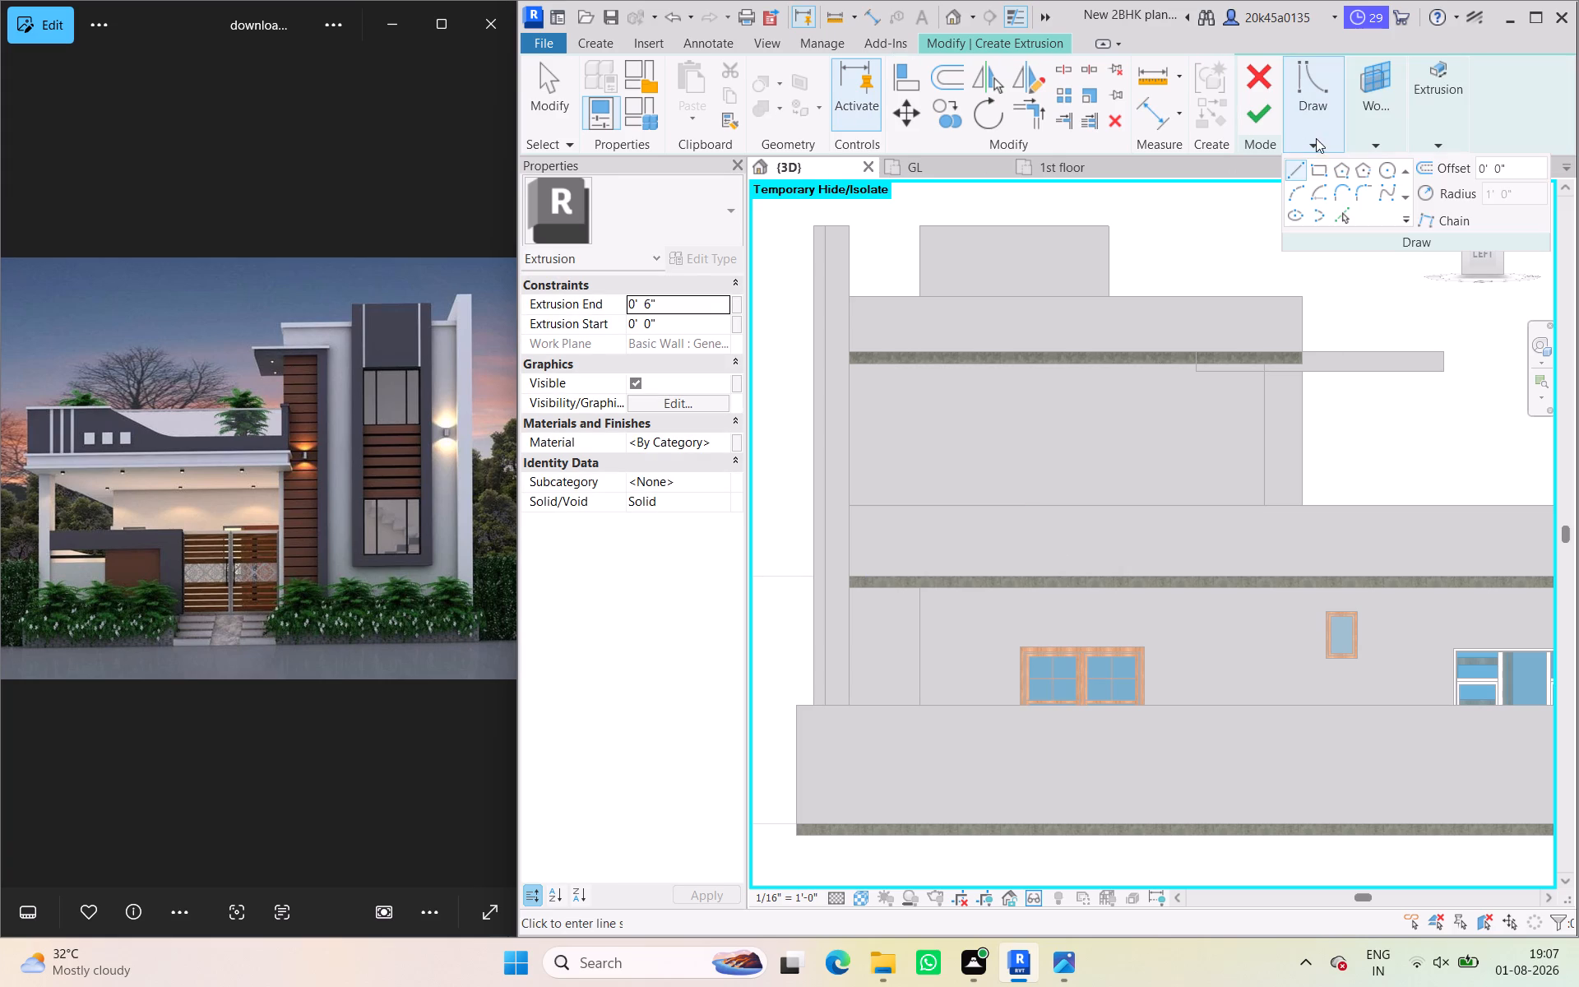
# Sketch a rectangular extrusion profile along the left-side parapet, from its top corner at the tall wall to the parapet's far end.
pyautogui.click(1316, 138)
pyautogui.click(1322, 167)
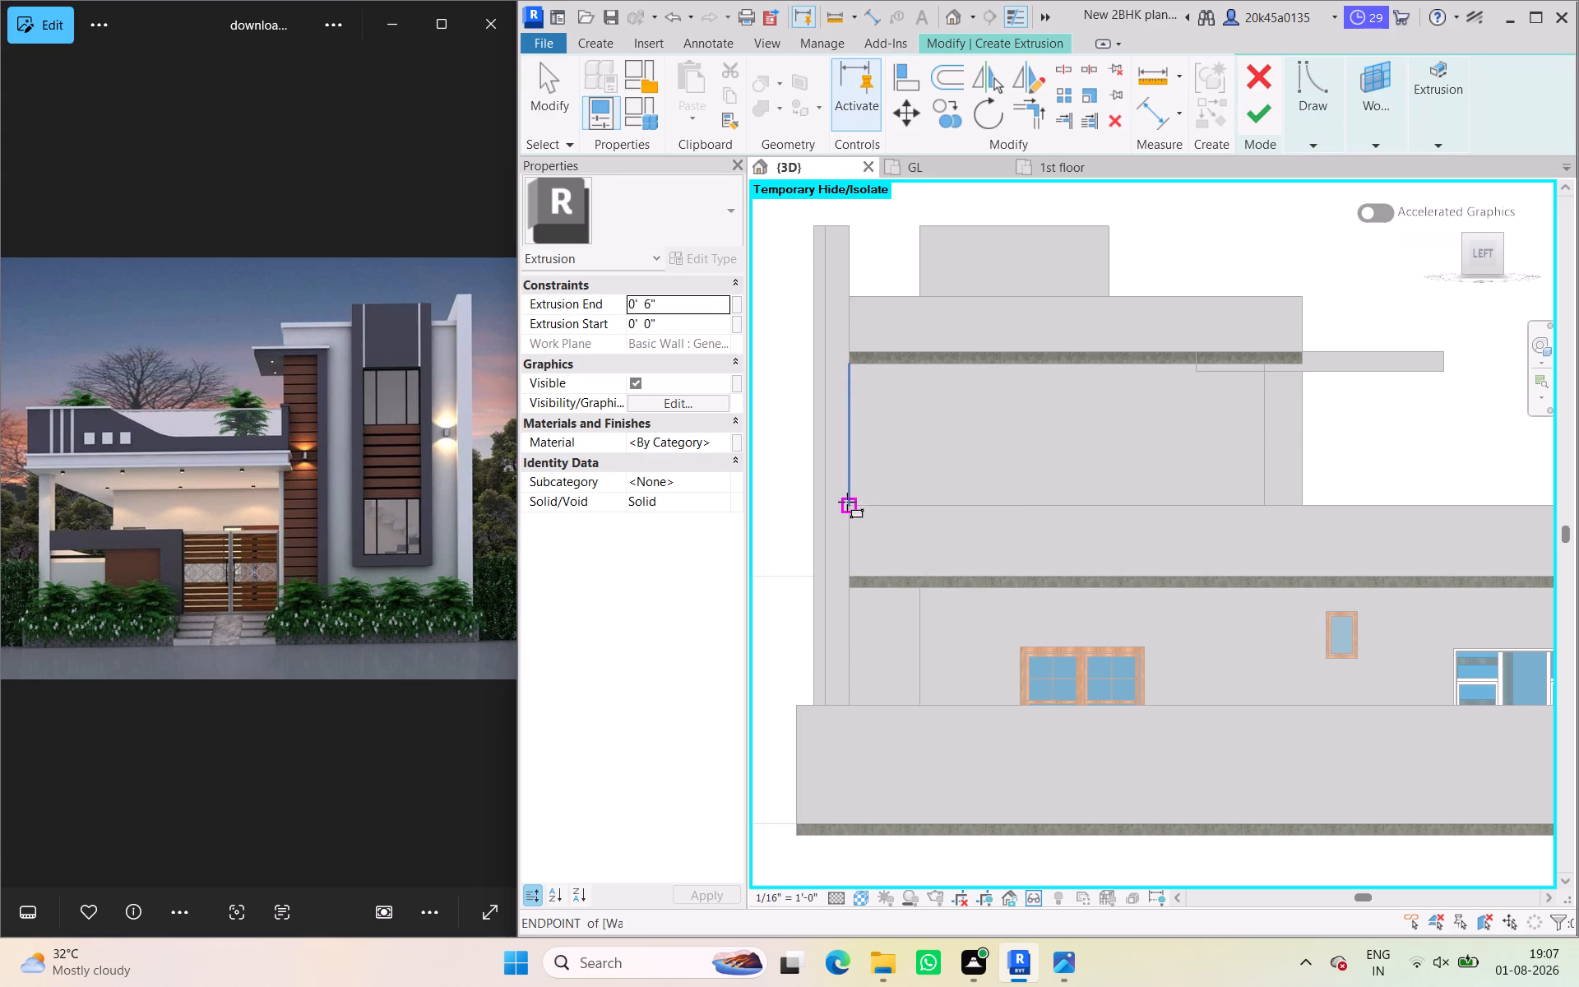
pyautogui.click(847, 502)
pyautogui.scroll(-3, 998, 531)
pyautogui.moveTo(1002, 537); pyautogui.dragTo(904, 503, button='middle')
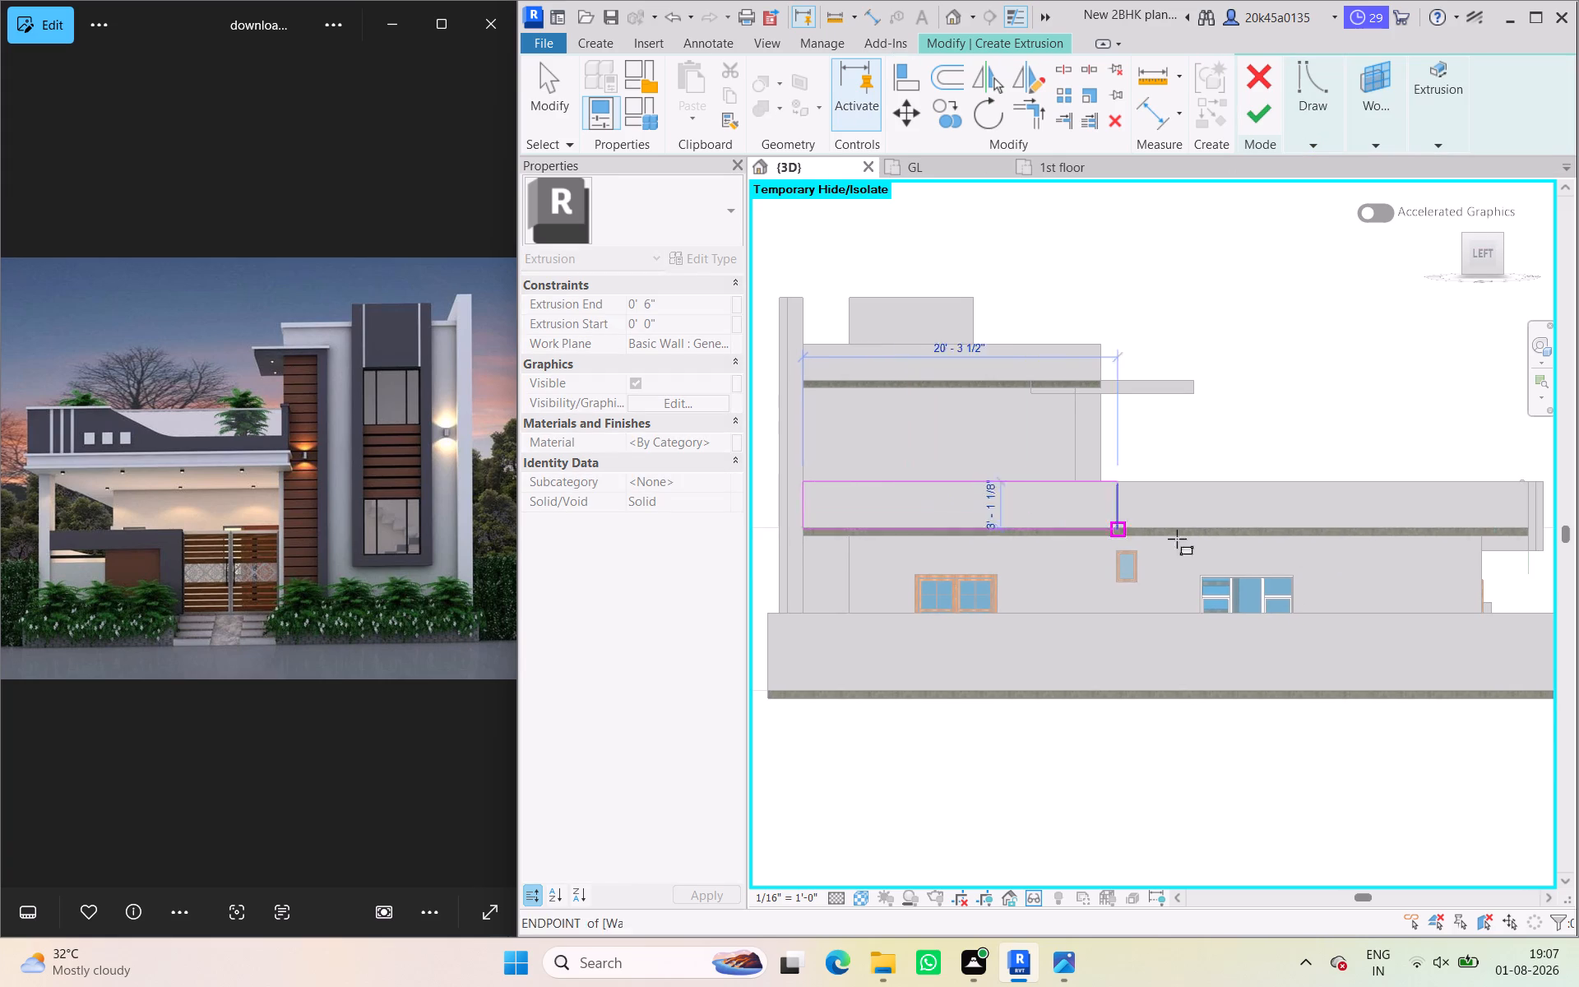
pyautogui.moveTo(1253, 546); pyautogui.dragTo(1097, 579, button='middle')
pyautogui.scroll(6, 1354, 581)
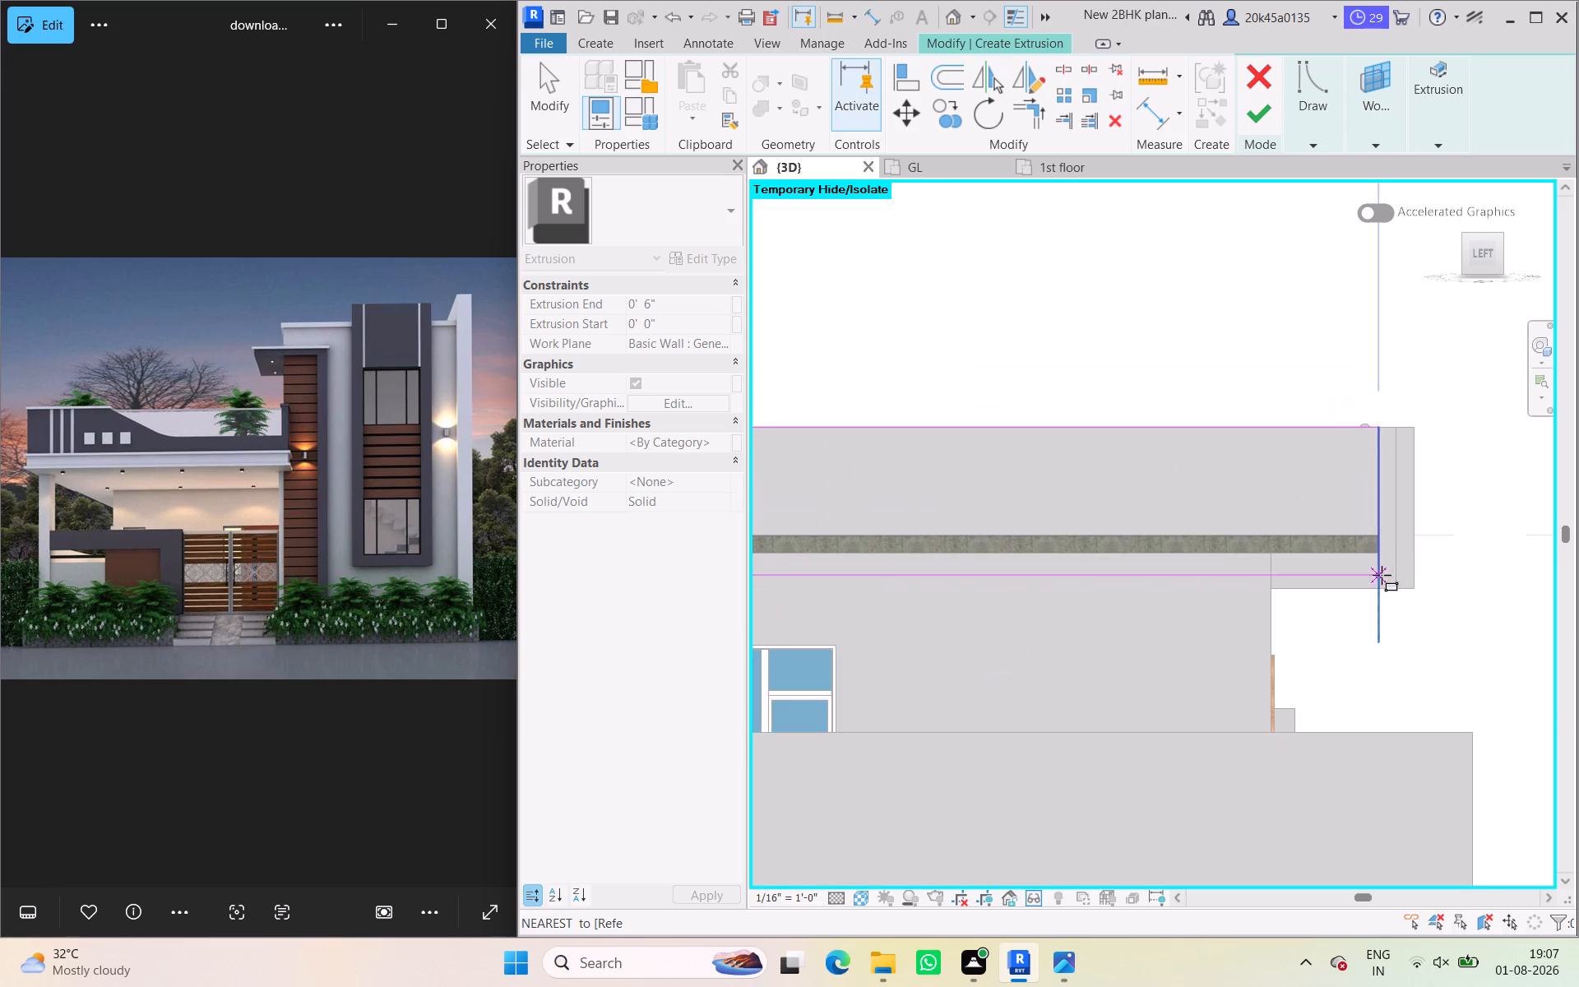
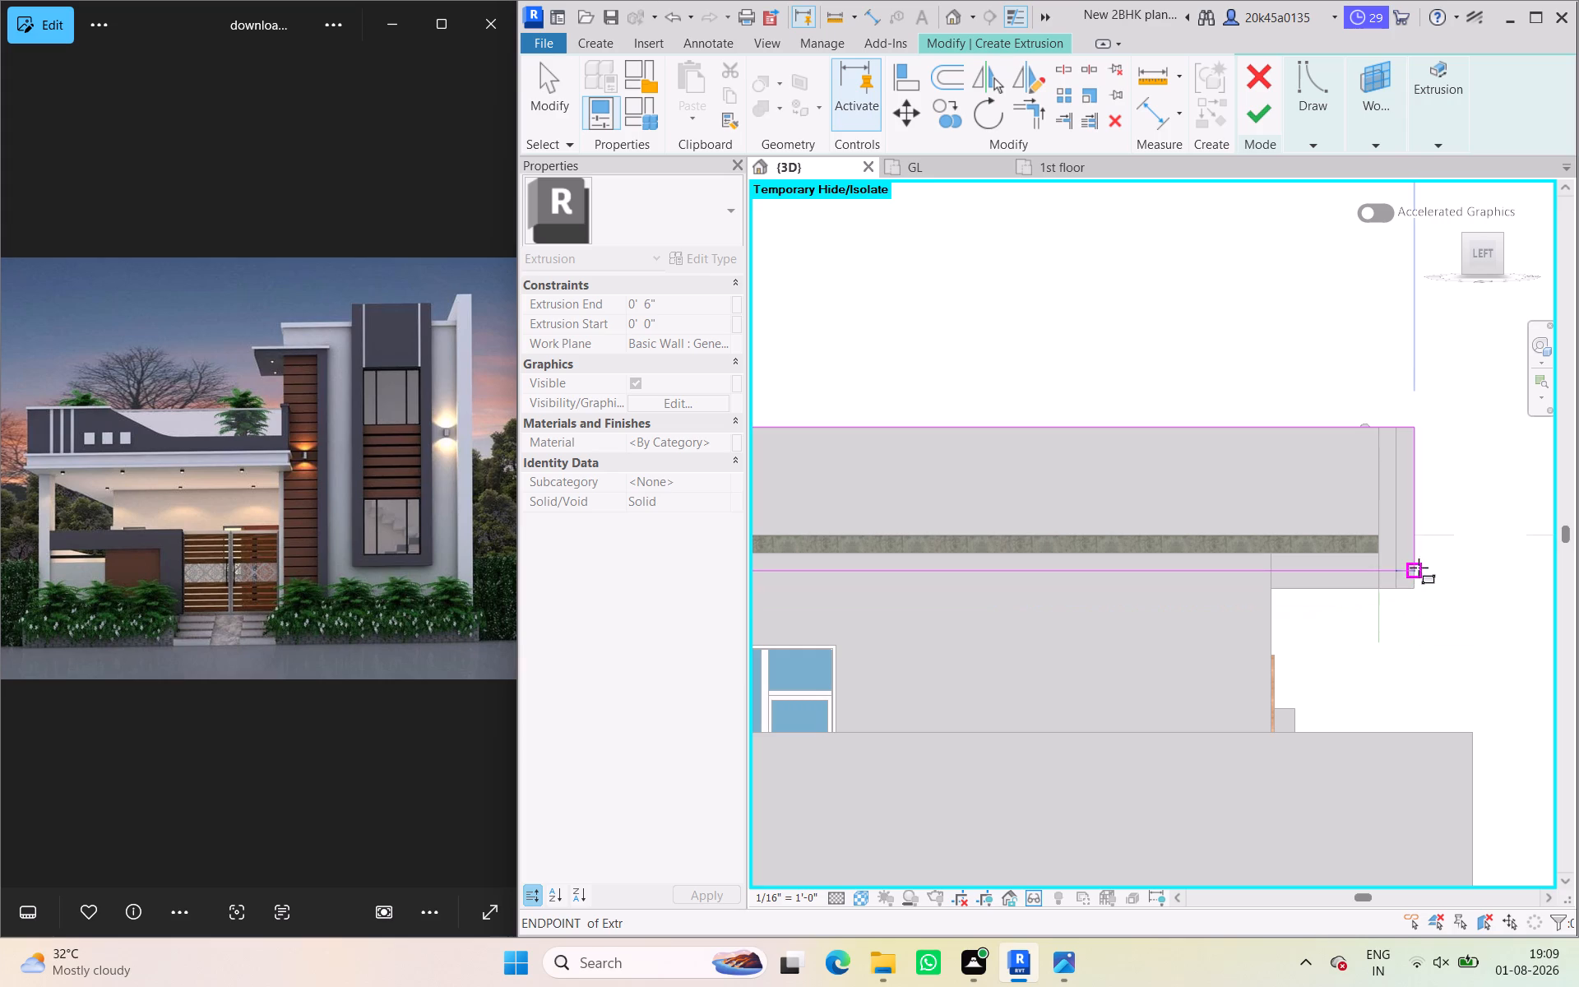
# Place the parapet profile rectangle's closing corner at the lower far end of the projecting slab.
pyautogui.click(1415, 585)
# Sketch a narrow upright rectangle about 10" wide and 2' 9" tall inside the profile, near the tall wall, ending at the slab's top.
pyautogui.scroll(-2, 1392, 605)
pyautogui.moveTo(1392, 606); pyautogui.dragTo(1542, 623, button='middle')
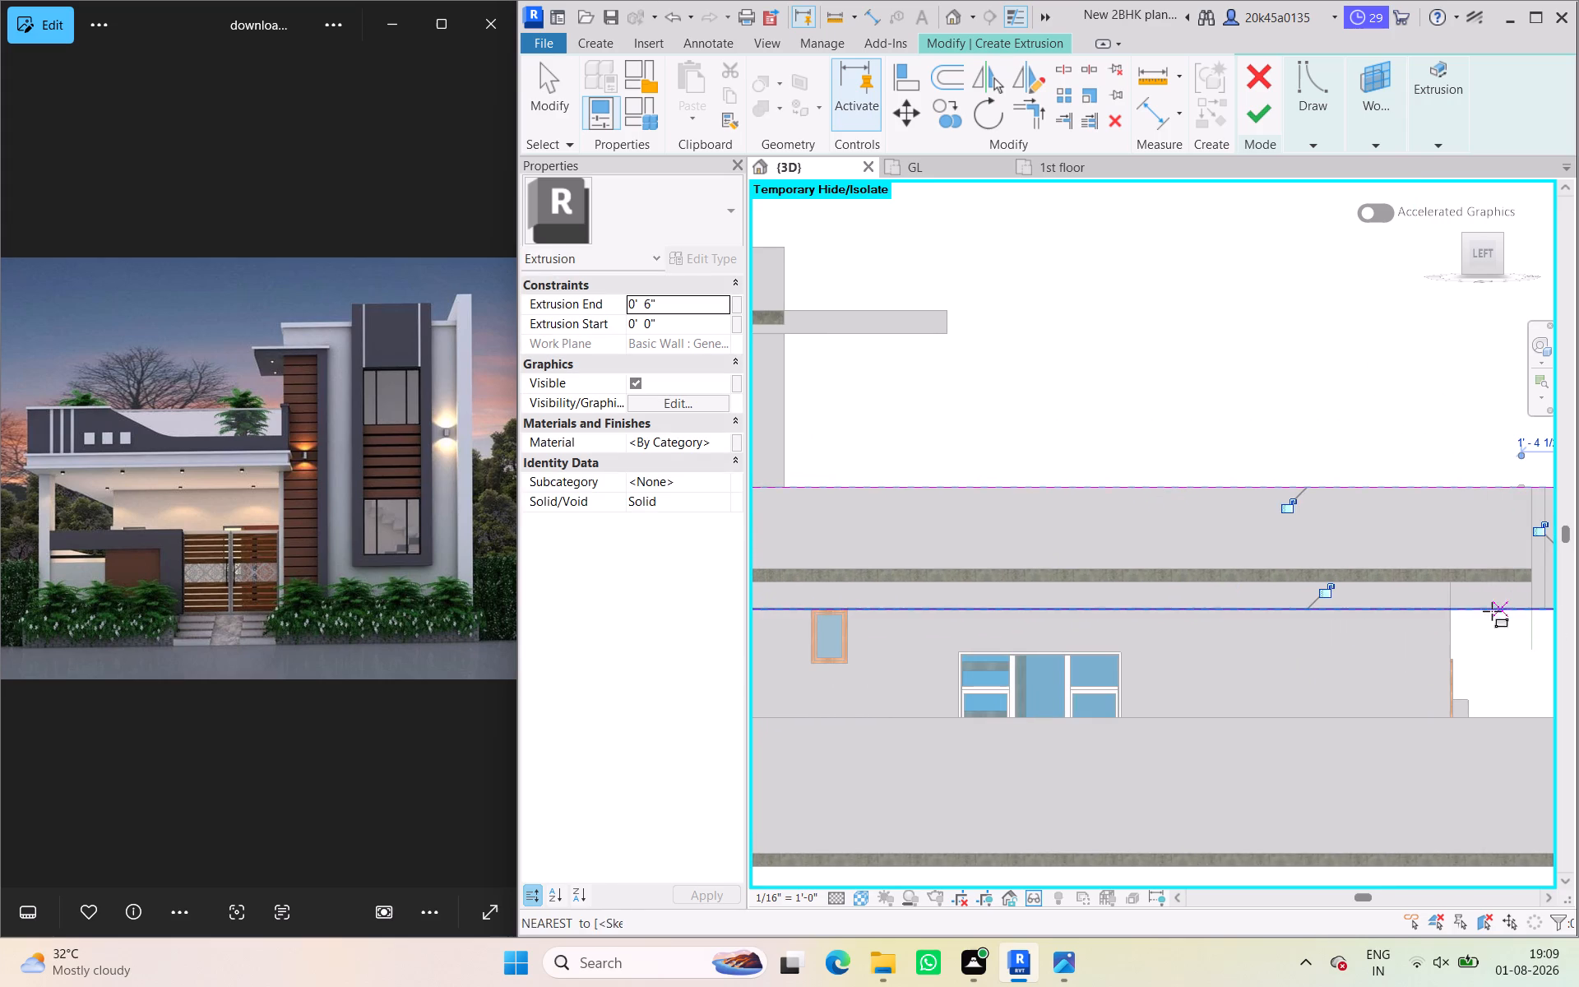
pyautogui.scroll(-2, 1457, 614)
pyautogui.moveTo(1462, 618); pyautogui.dragTo(1546, 658, button='middle')
pyautogui.scroll(-1, 1360, 617)
pyautogui.moveTo(1377, 624); pyautogui.dragTo(1525, 623, button='middle')
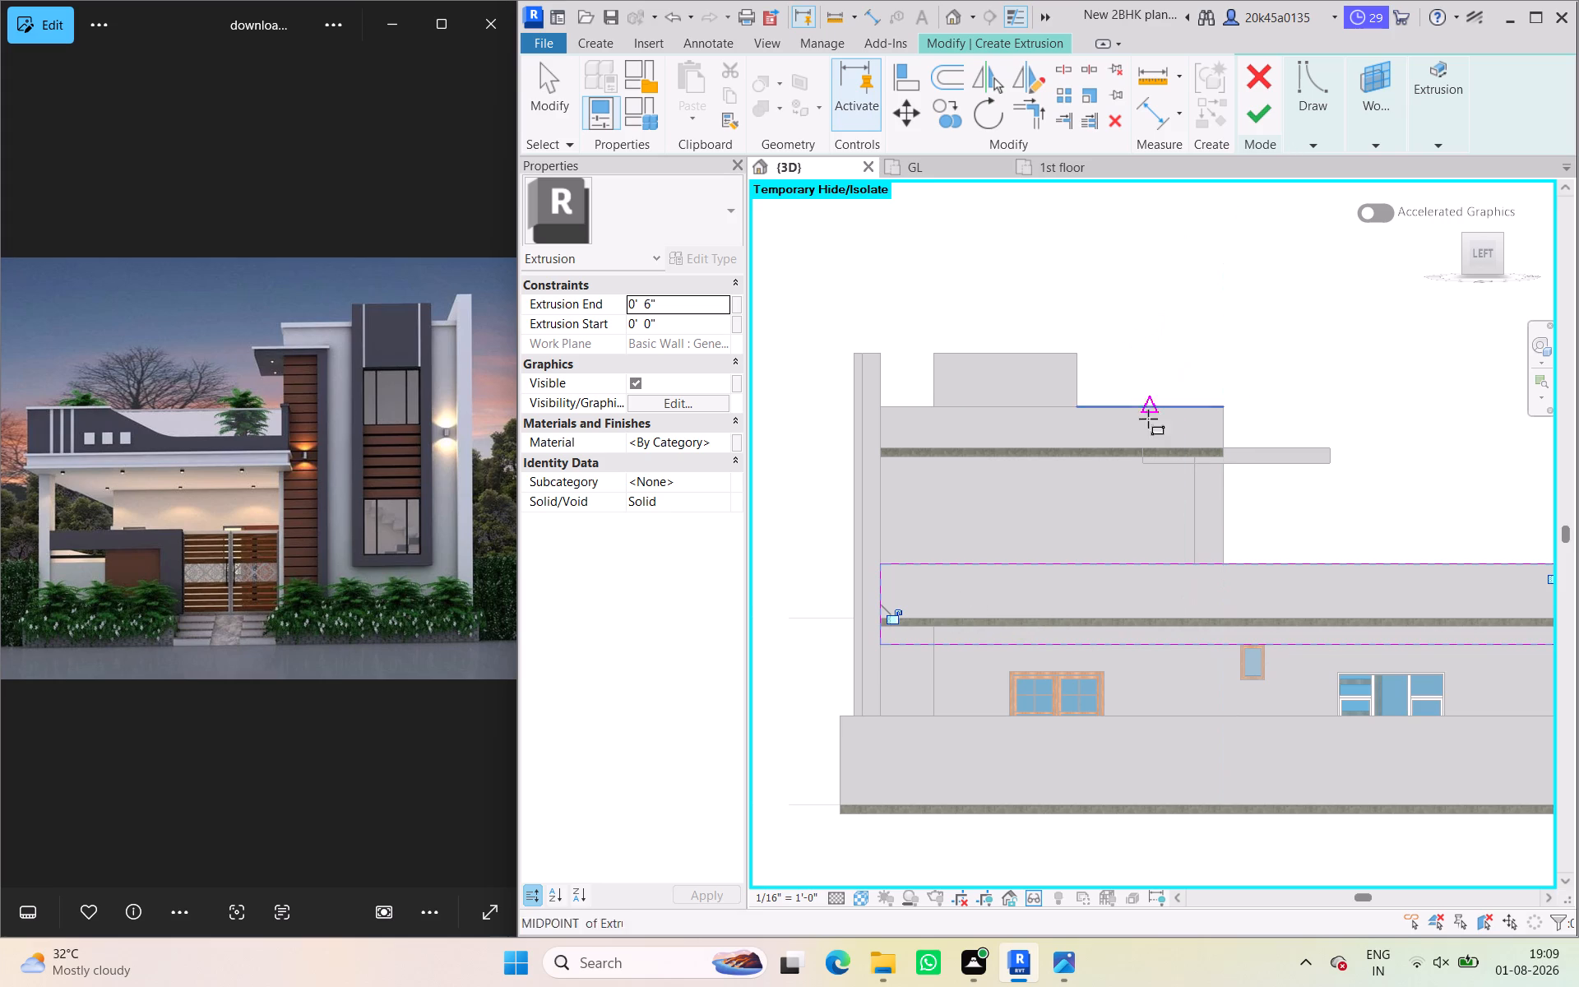
pyautogui.scroll(-1, 1141, 433)
pyautogui.moveTo(1141, 433); pyautogui.dragTo(1137, 357, button='middle')
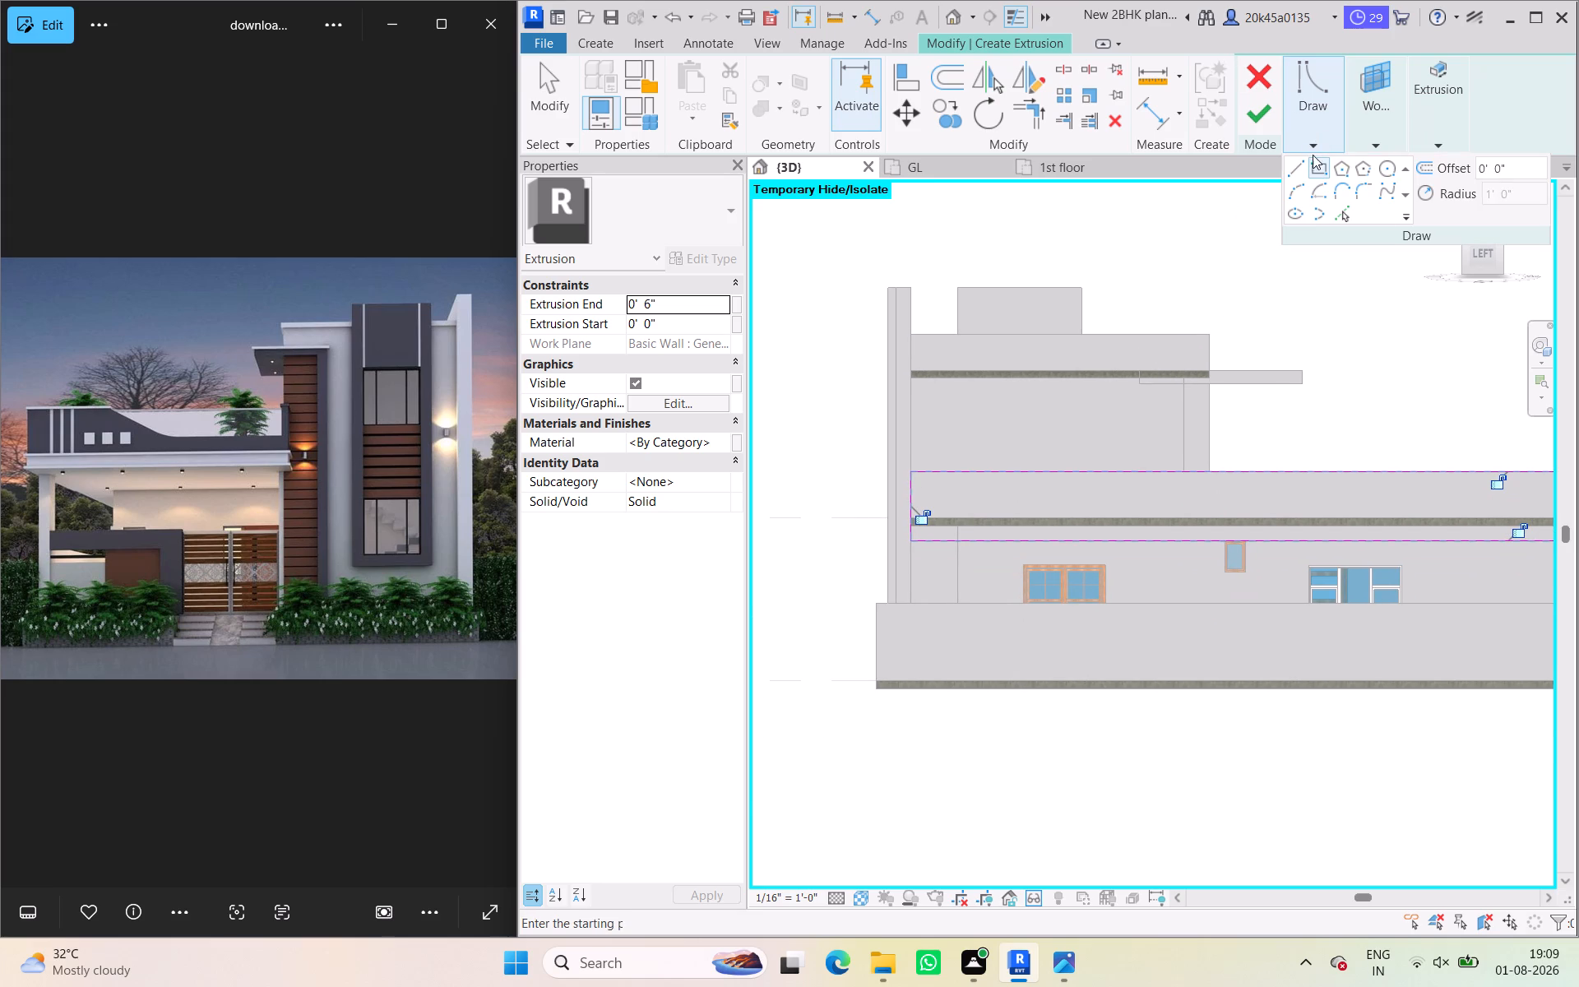
pyautogui.click(1317, 164)
pyautogui.scroll(3, 957, 496)
pyautogui.moveTo(957, 496); pyautogui.dragTo(979, 527, button='middle')
pyautogui.scroll(2, 955, 513)
pyautogui.moveTo(953, 513); pyautogui.dragTo(959, 535, button='middle')
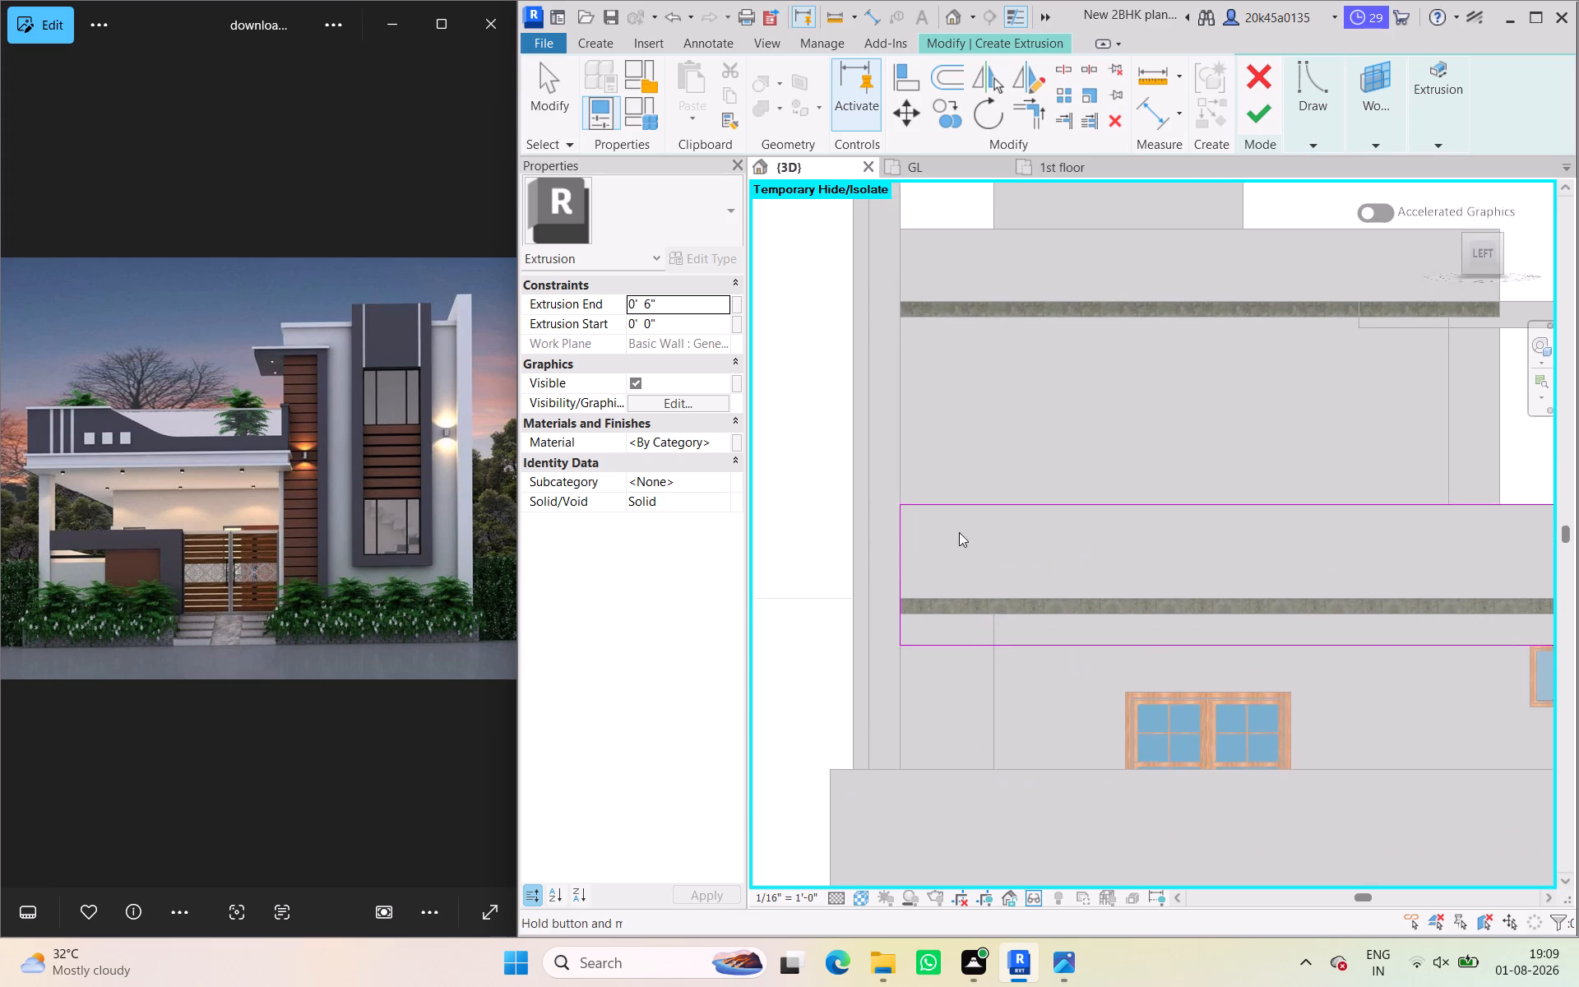
pyautogui.scroll(4, 941, 535)
pyautogui.middleClick(938, 535)
pyautogui.scroll(3, 920, 506)
pyautogui.moveTo(919, 507); pyautogui.dragTo(921, 496, button='middle')
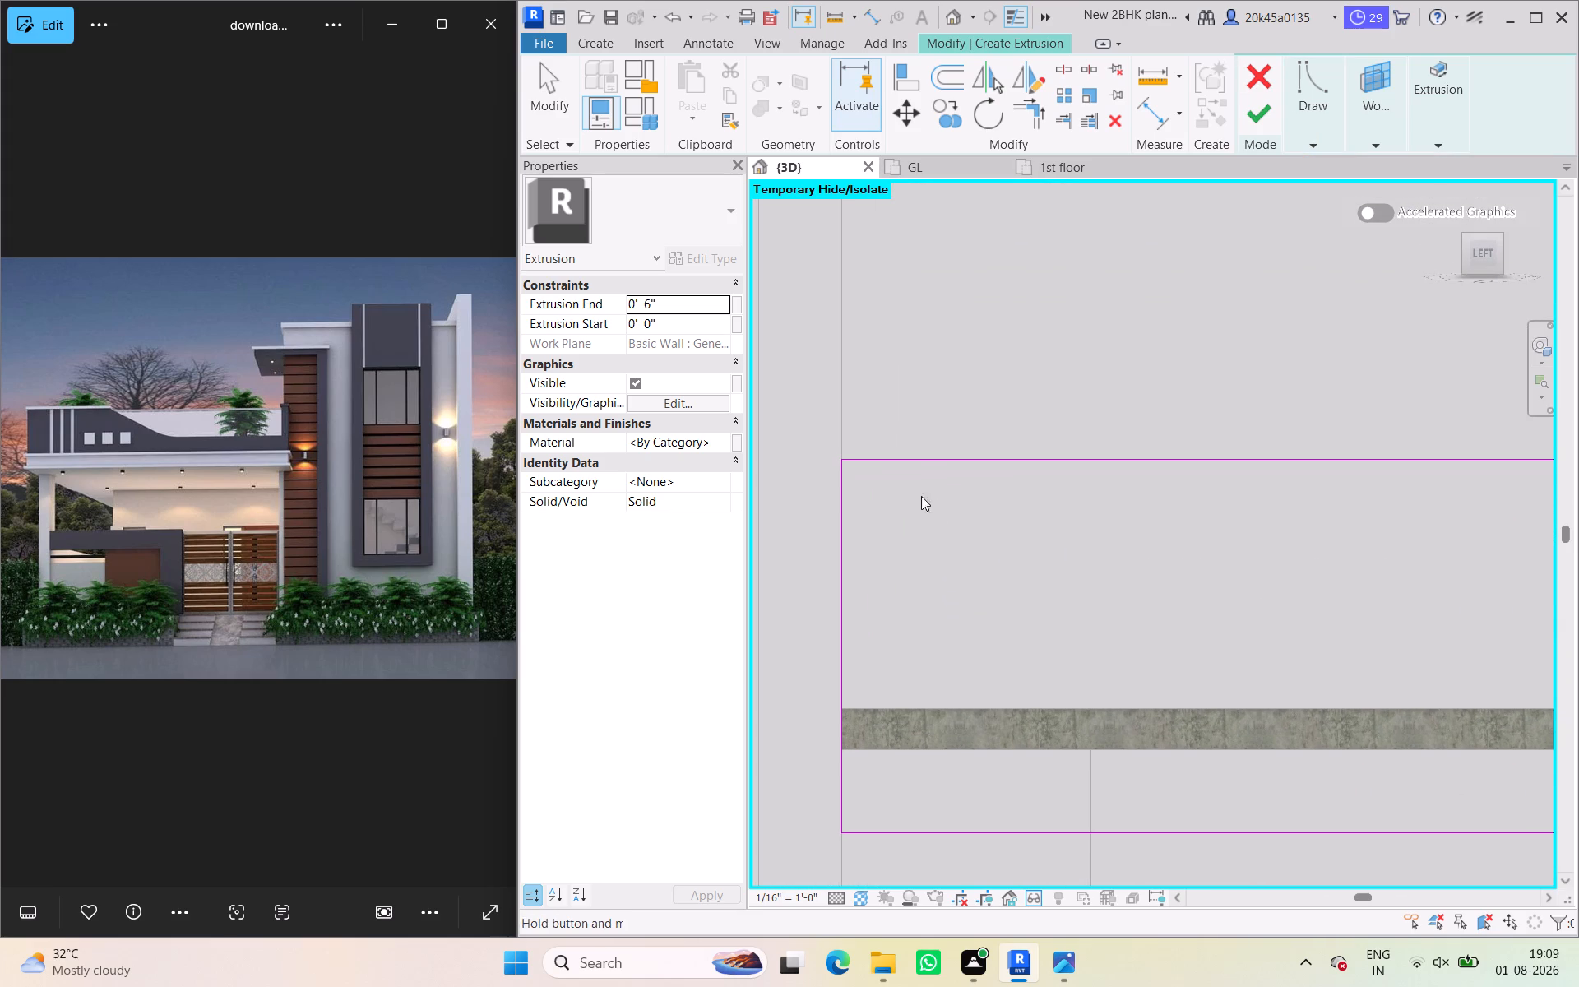
pyautogui.moveTo(921, 496); pyautogui.dragTo(923, 498, button='middle')
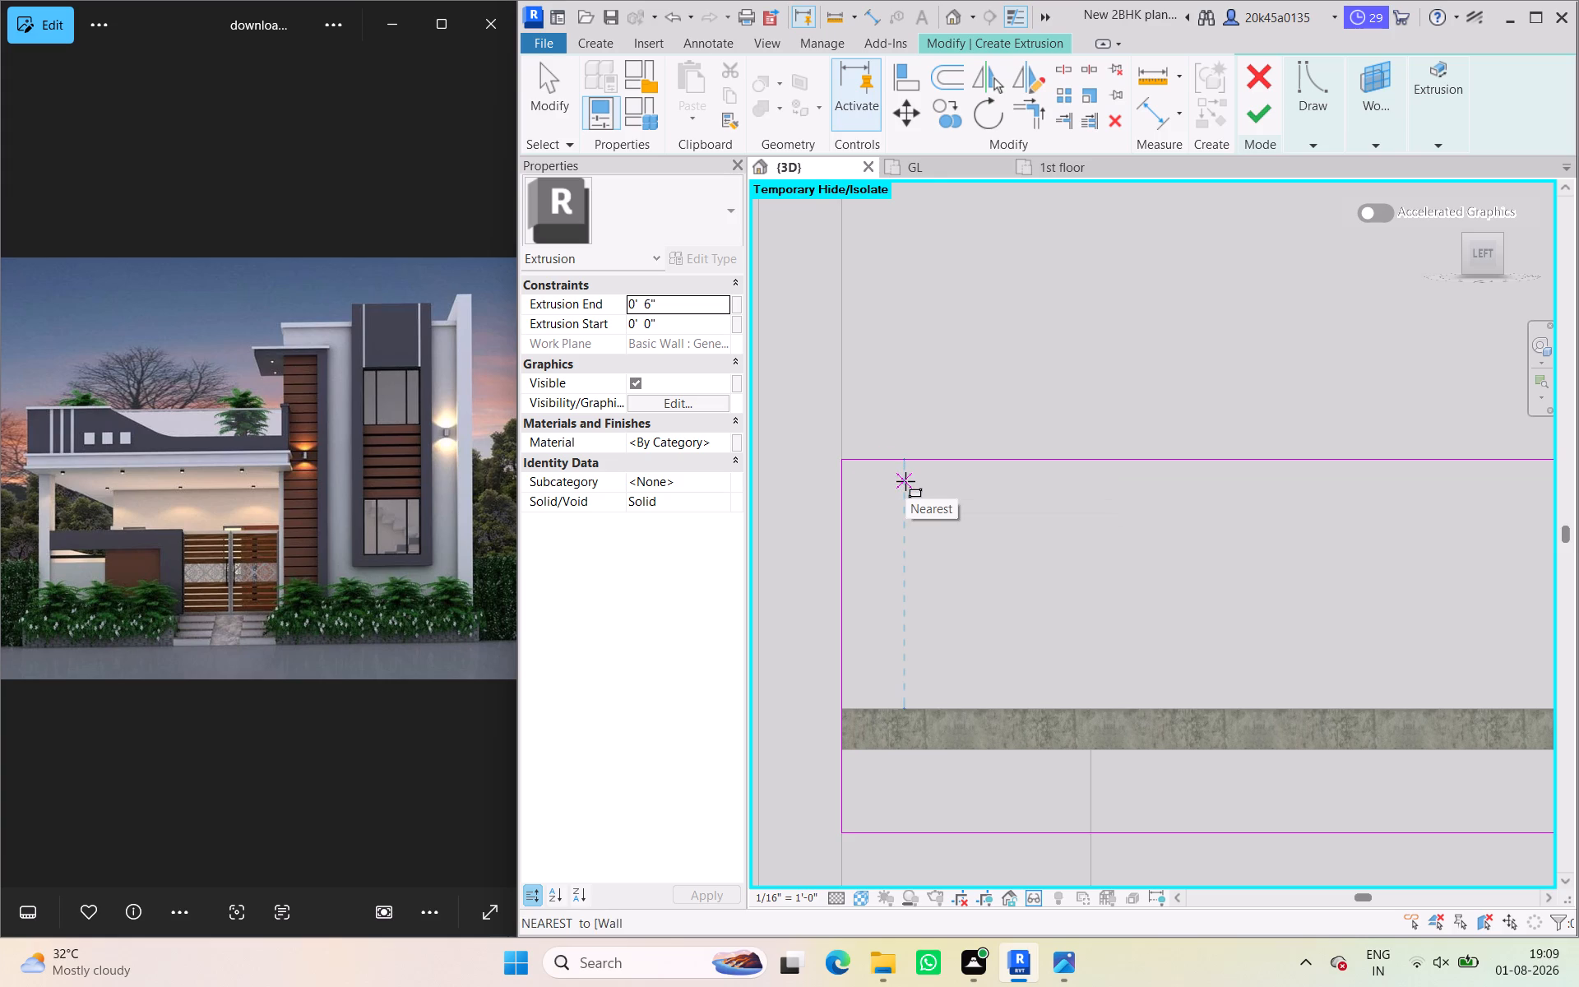
pyautogui.click(905, 481)
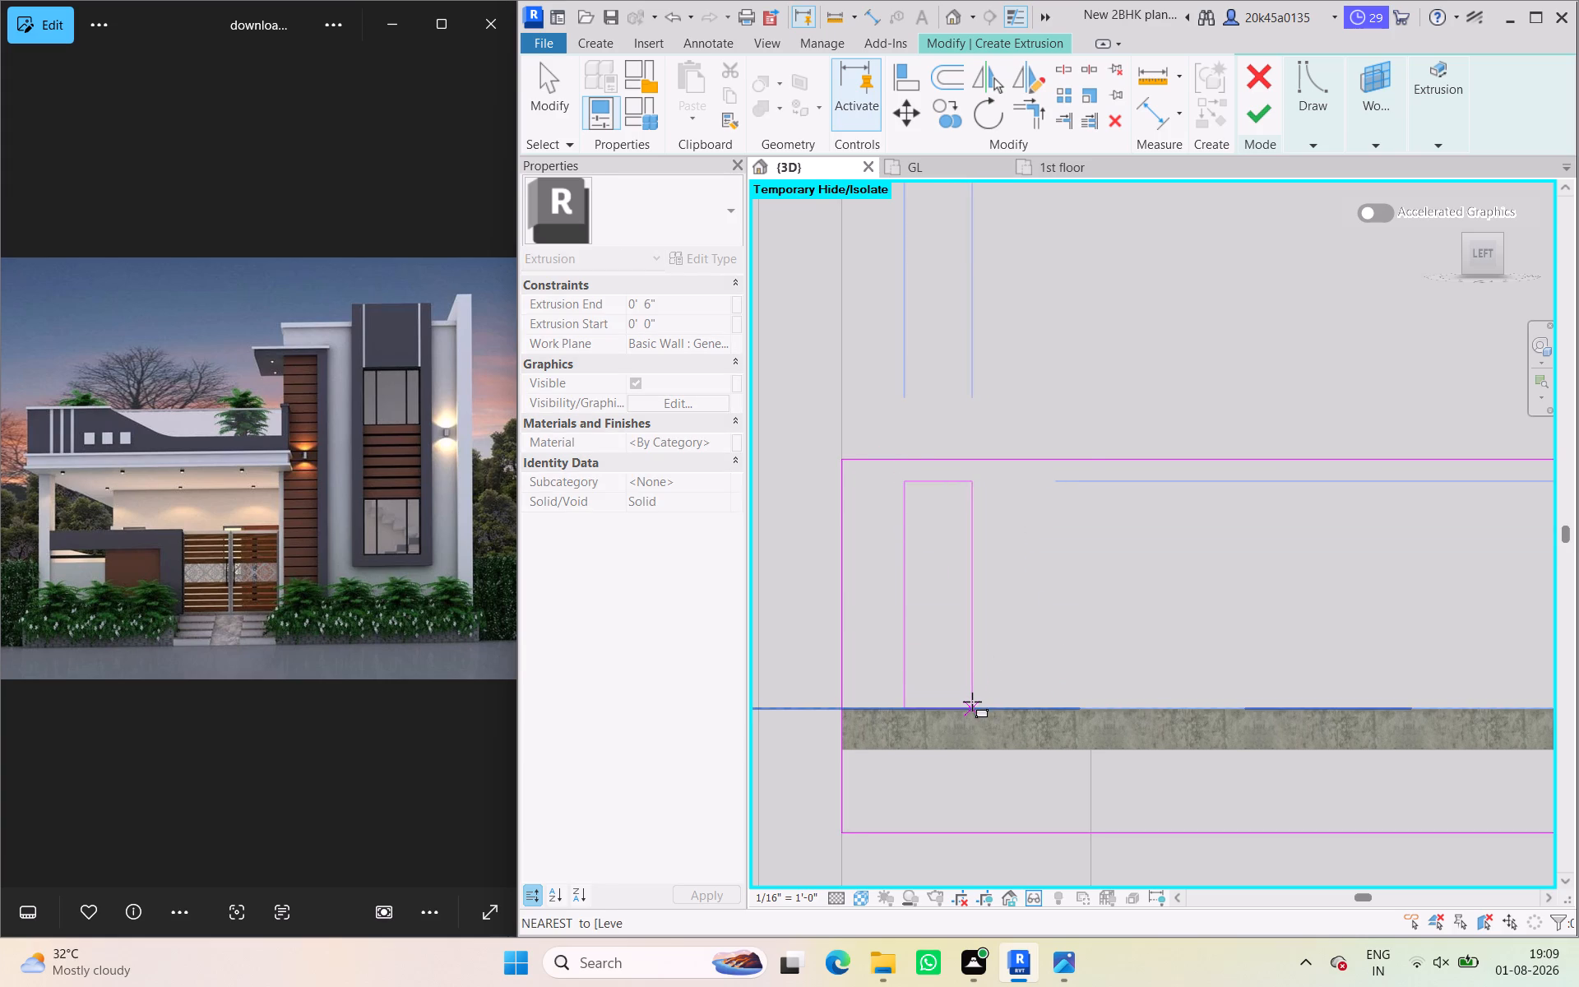
pyautogui.click(972, 702)
# Set the narrow upright rectangle's width to 8".
pyautogui.click(536, 85)
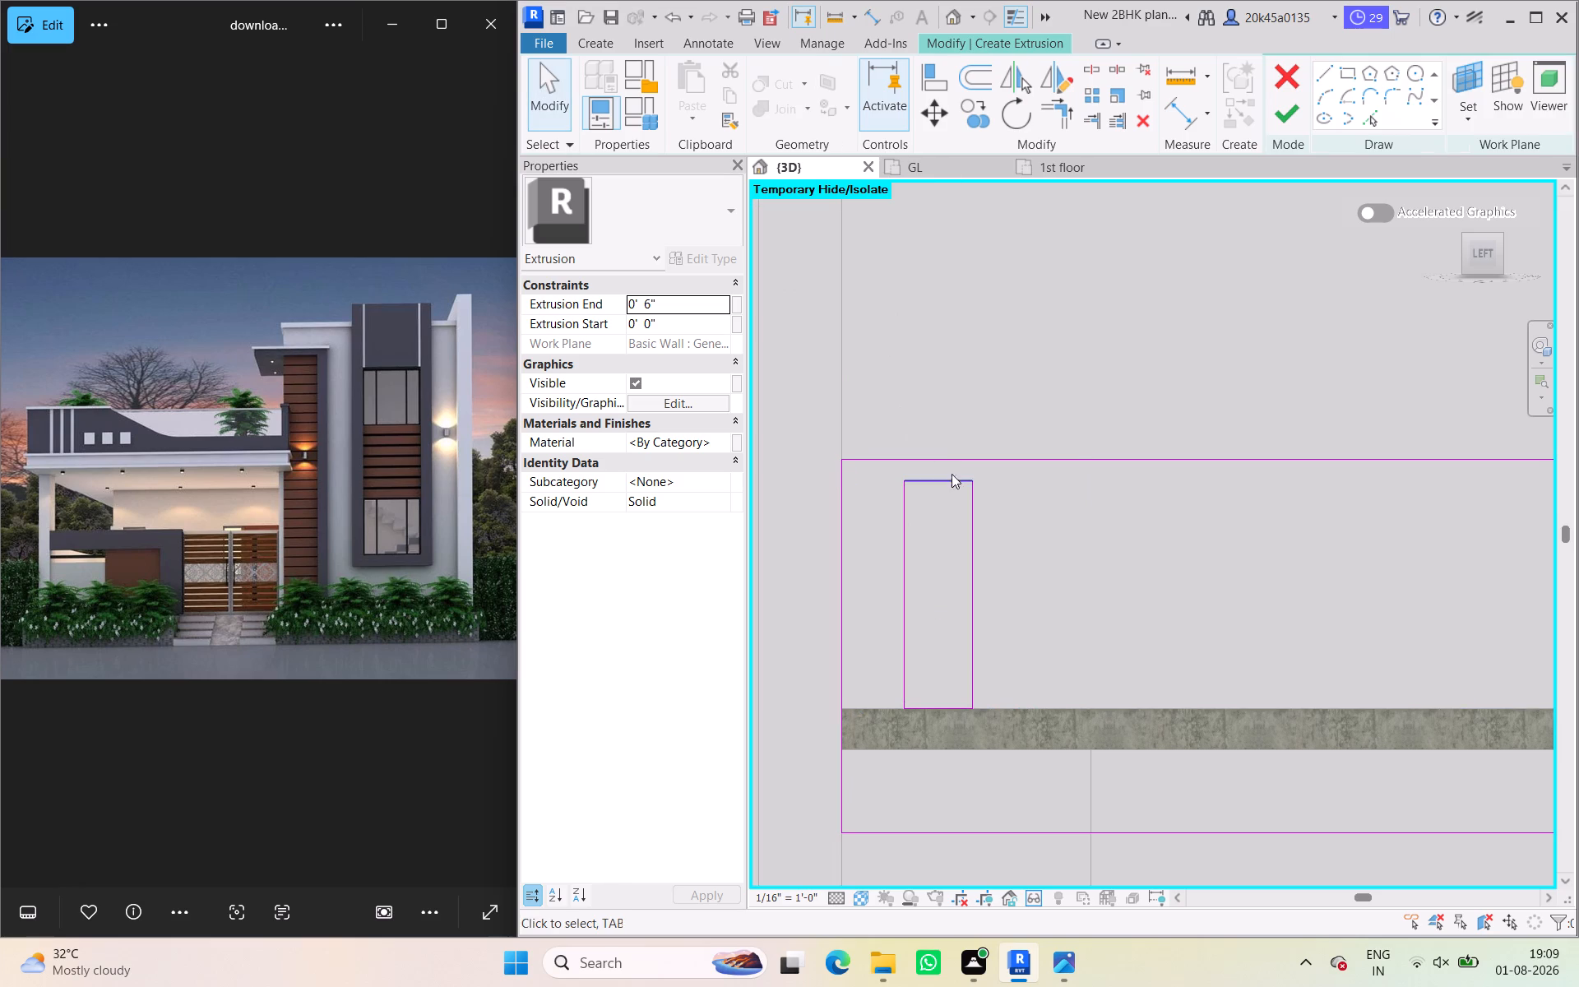
pyautogui.click(968, 501)
pyautogui.click(937, 421)
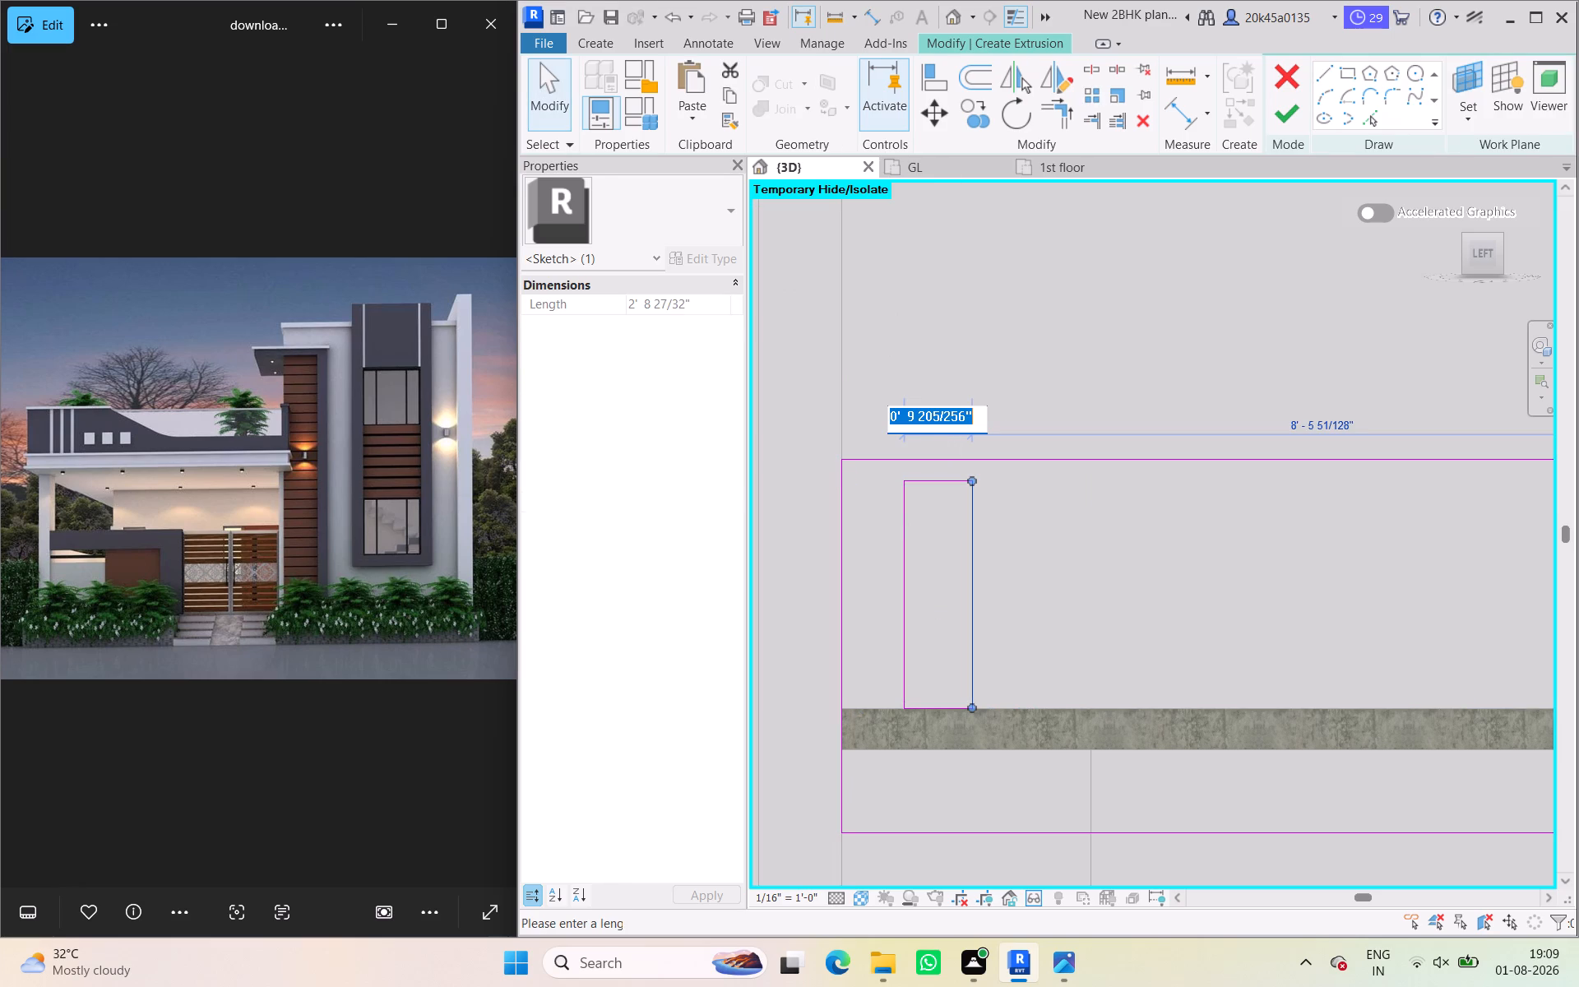
pyautogui.write('8"')
pyautogui.press('Return')
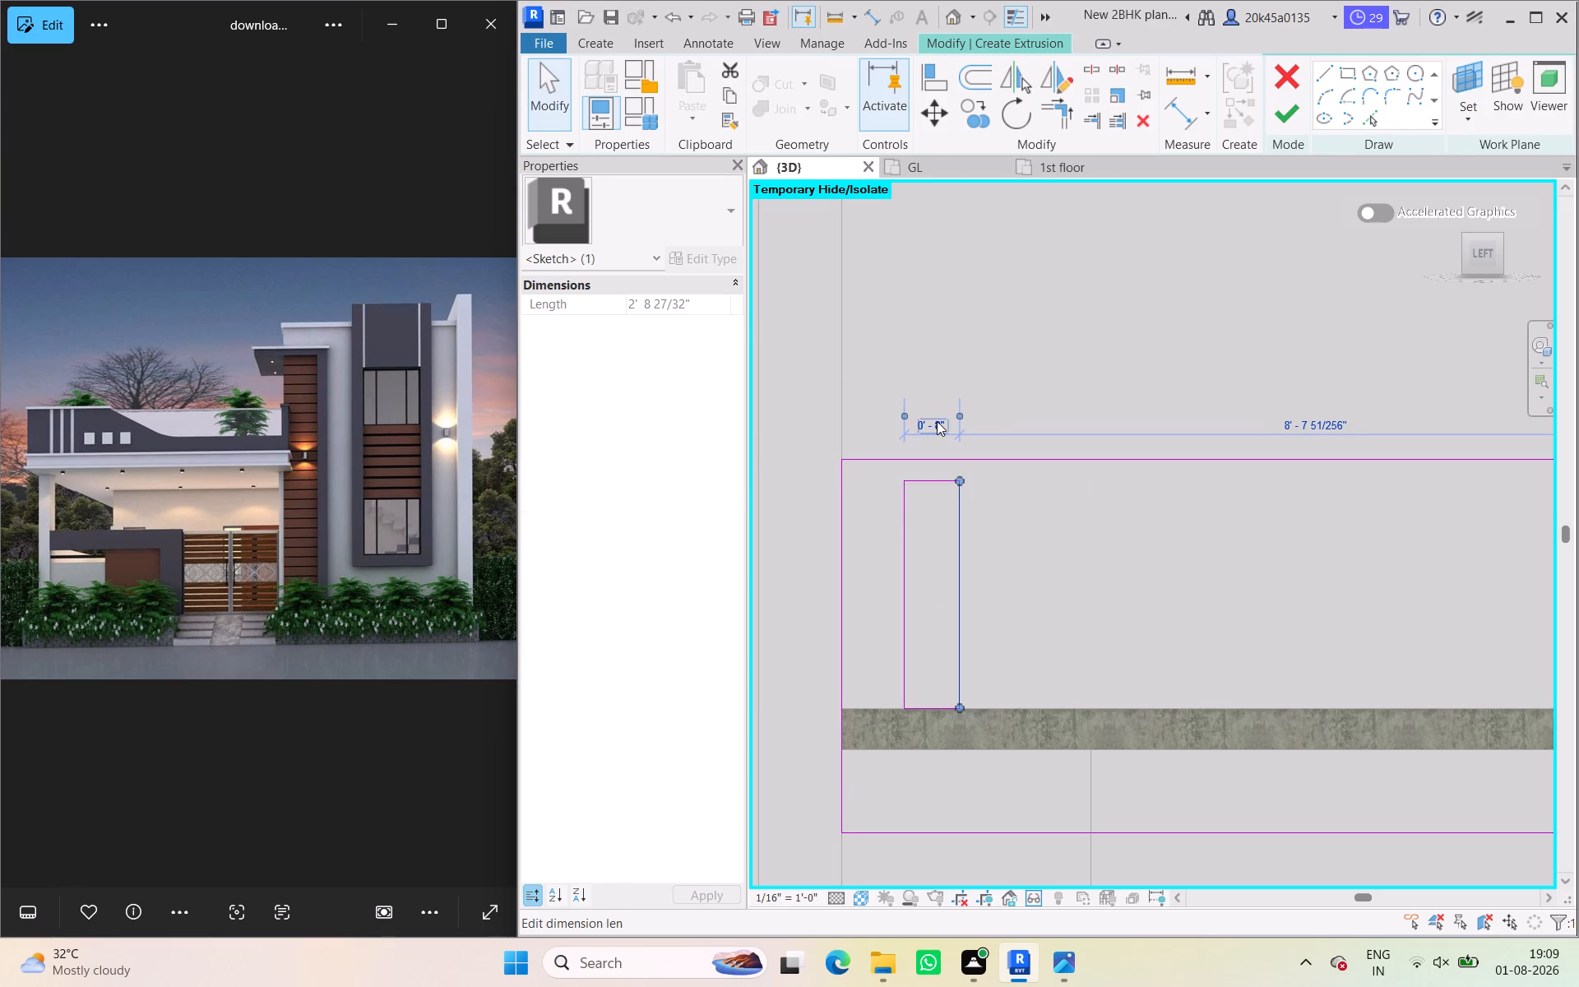
pyautogui.click(1010, 354)
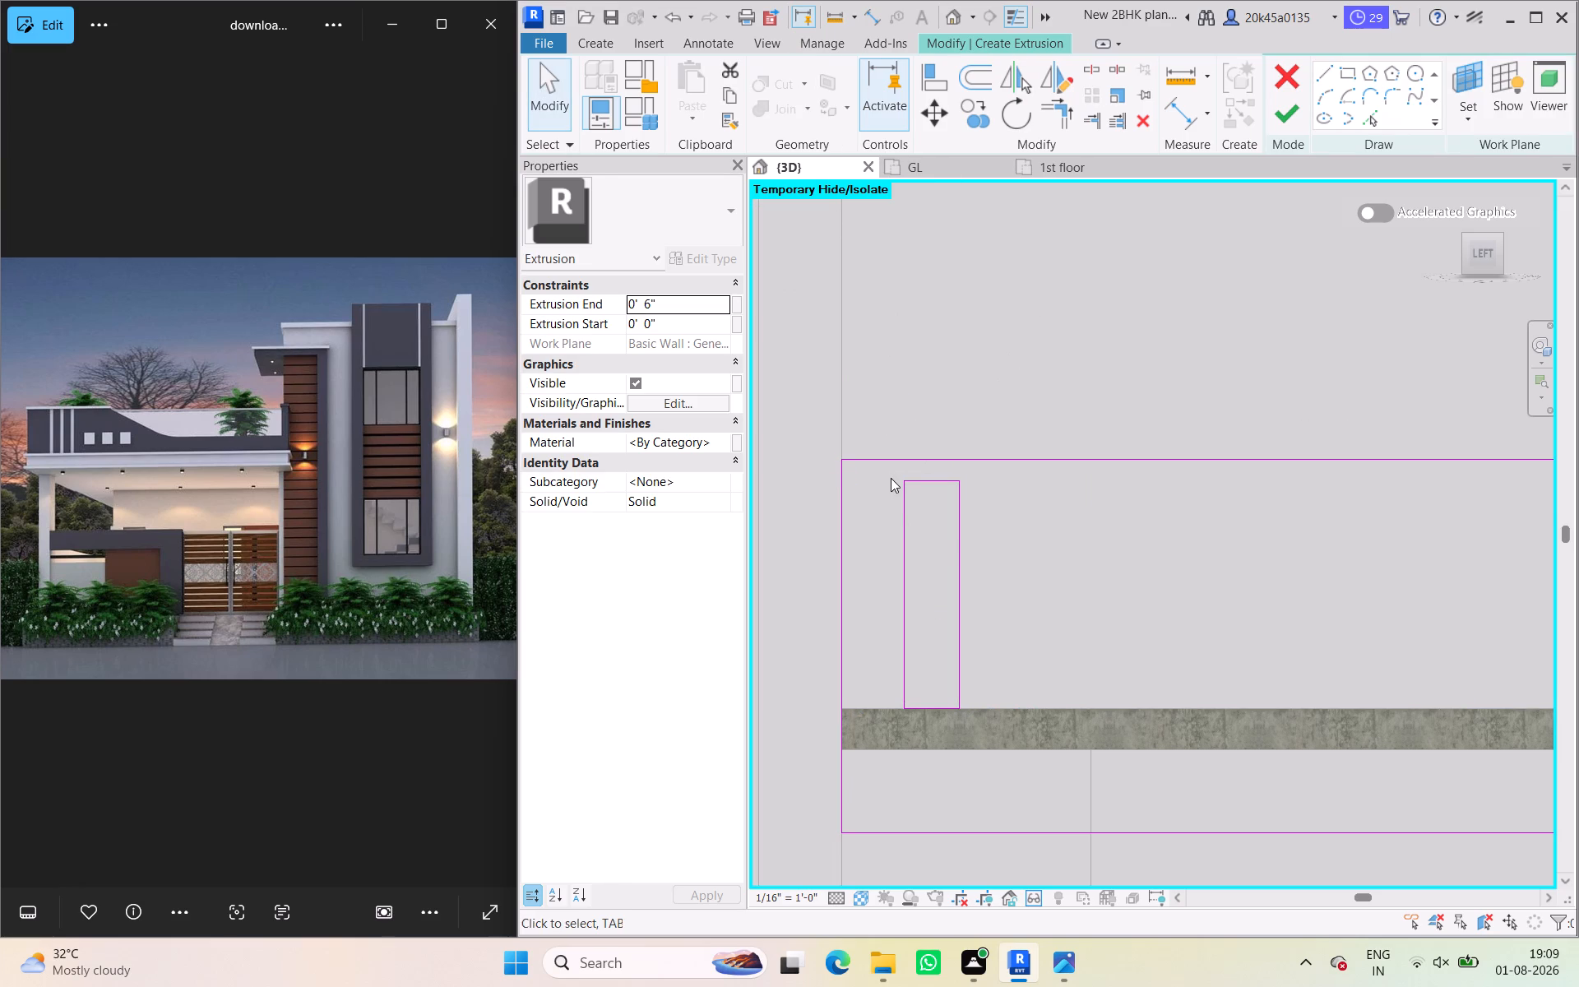
# Copy the narrow upright rectangle twice along the parapet, away from the tall wall, at 1'-6" spacing.
pyautogui.moveTo(891, 476); pyautogui.dragTo(980, 723)
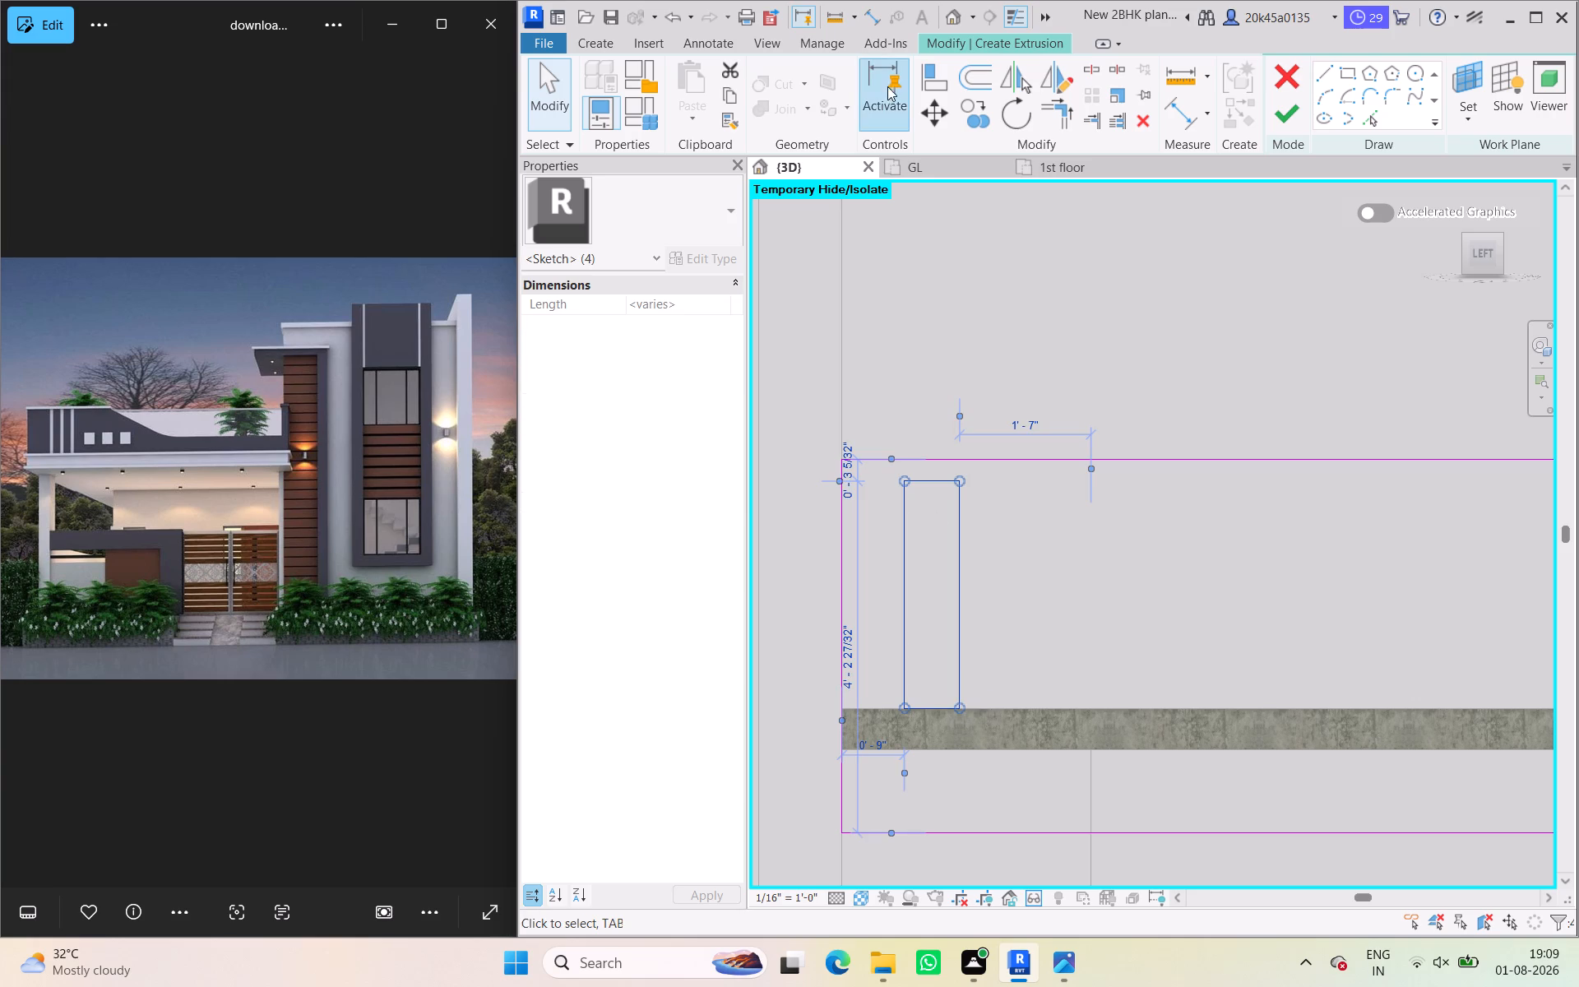
pyautogui.click(981, 121)
pyautogui.click(910, 484)
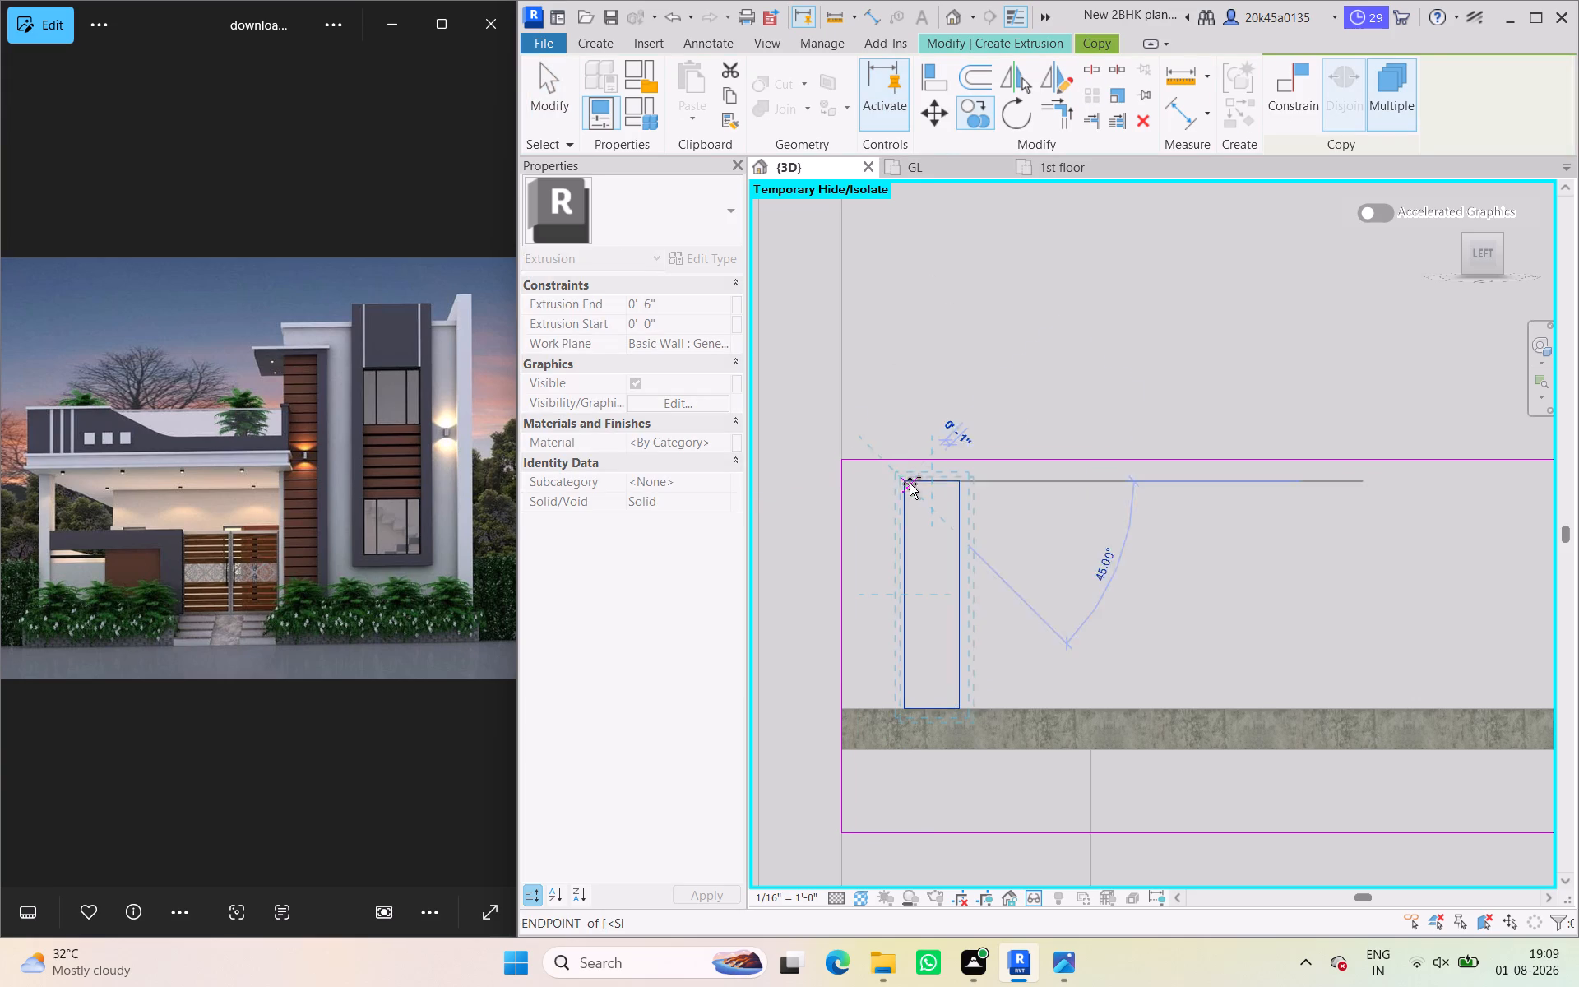
pyautogui.click(1030, 477)
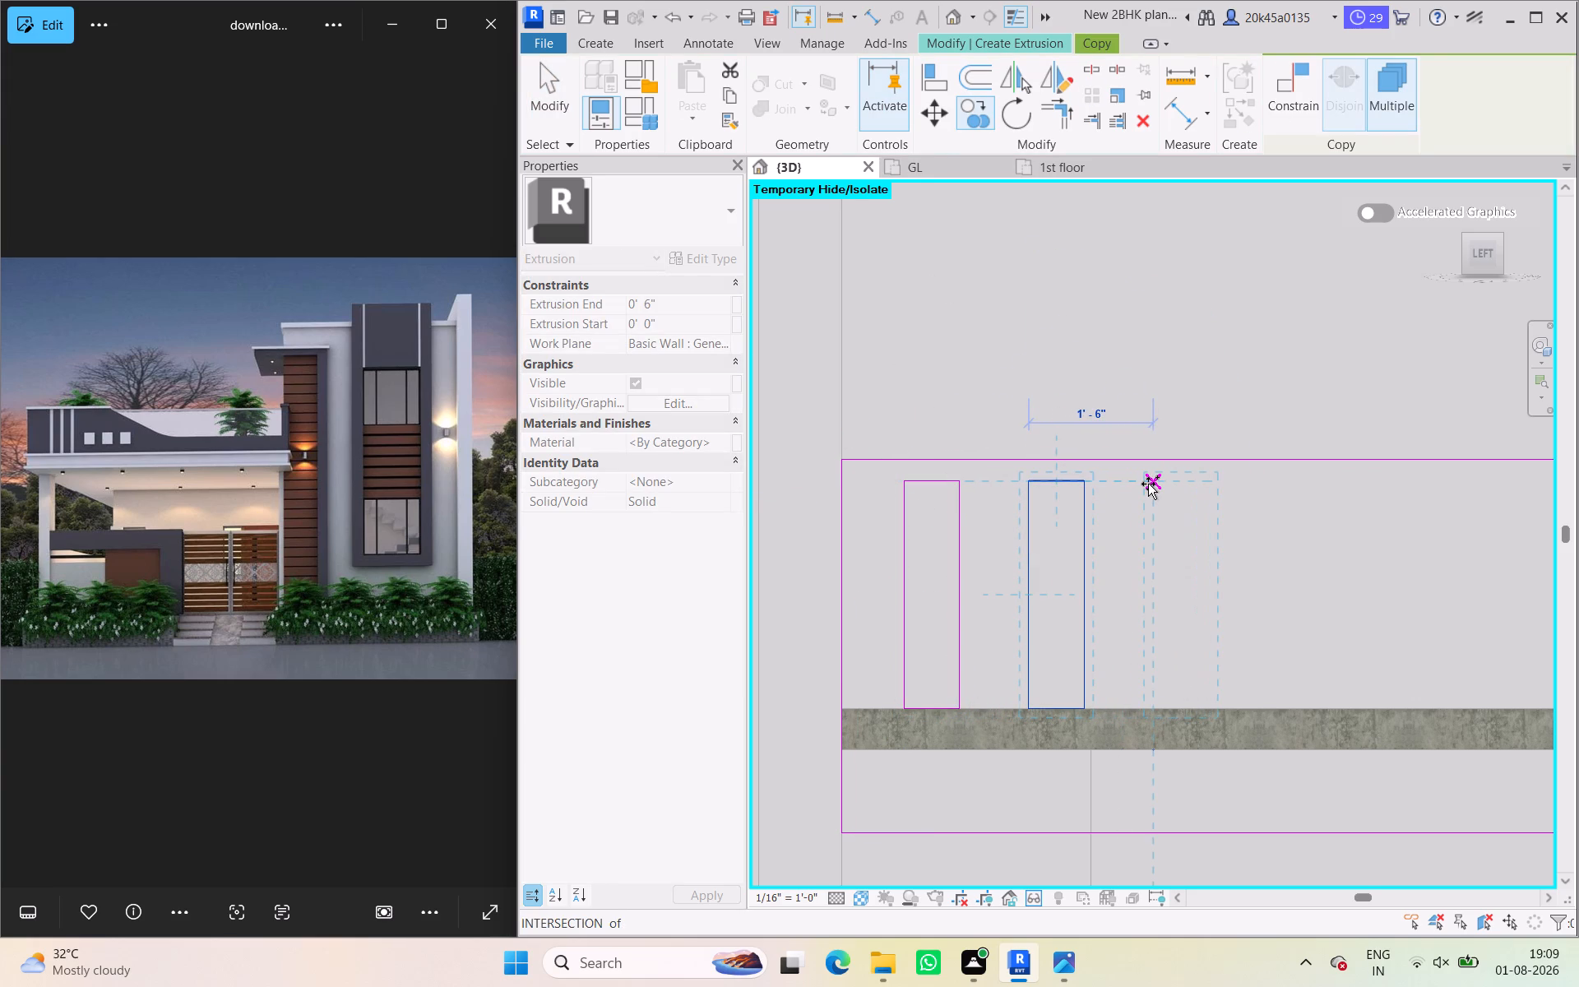
pyautogui.click(1148, 484)
pyautogui.scroll(-3, 1119, 497)
pyautogui.moveTo(1109, 493); pyautogui.dragTo(1049, 465, button='middle')
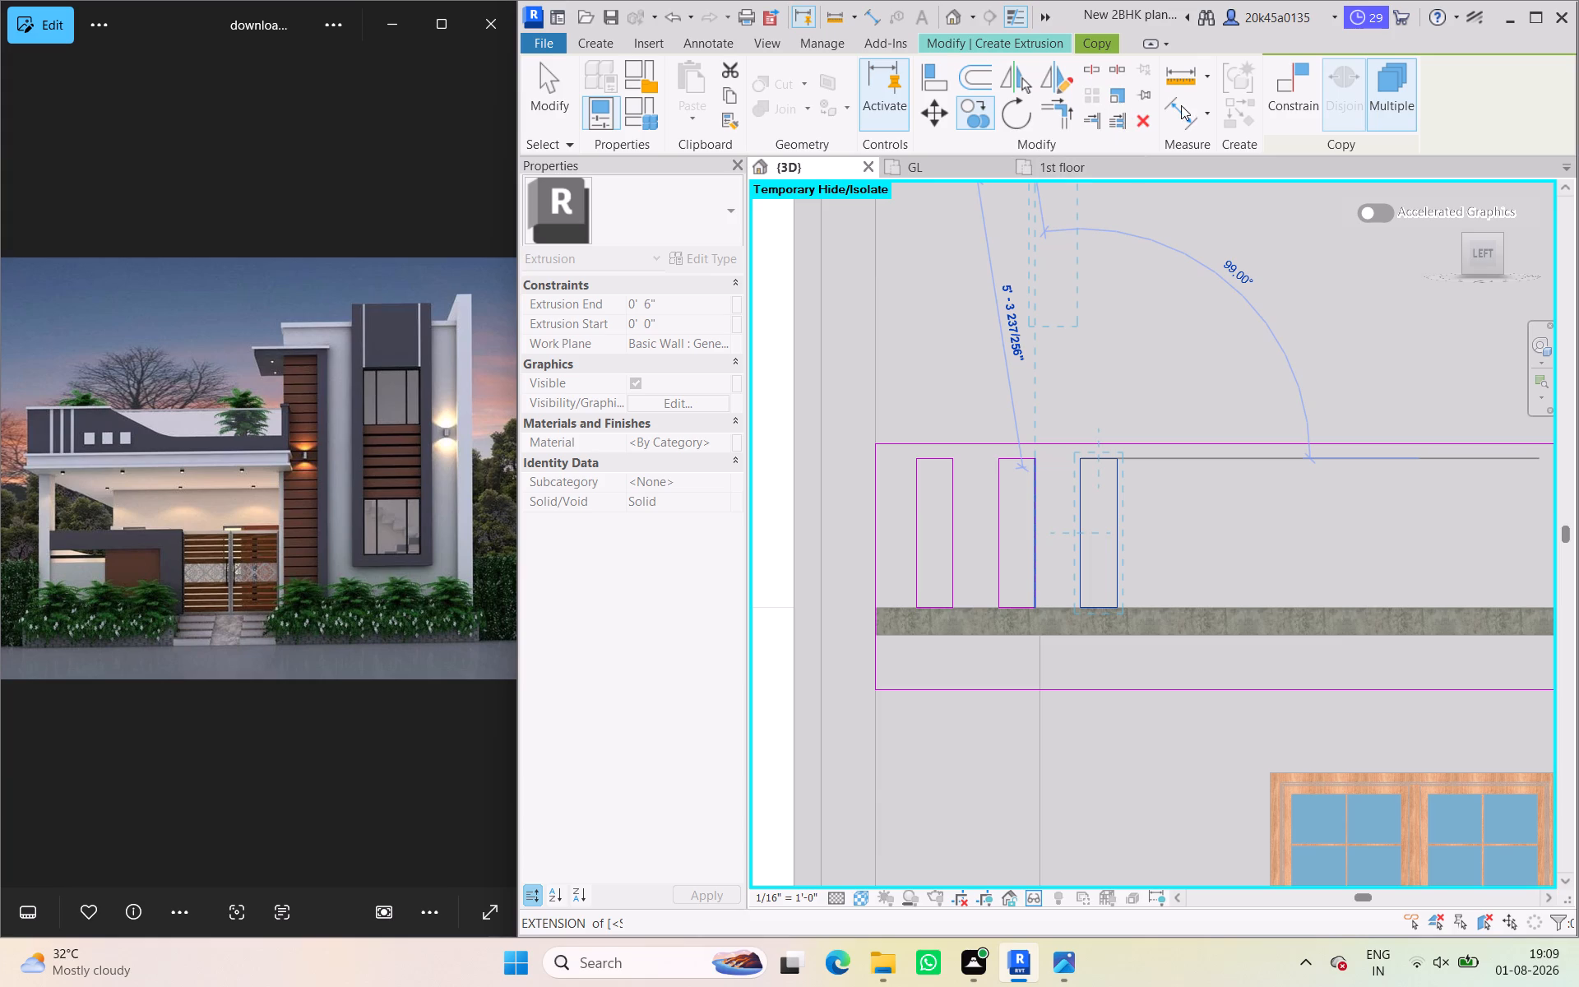
pyautogui.click(552, 80)
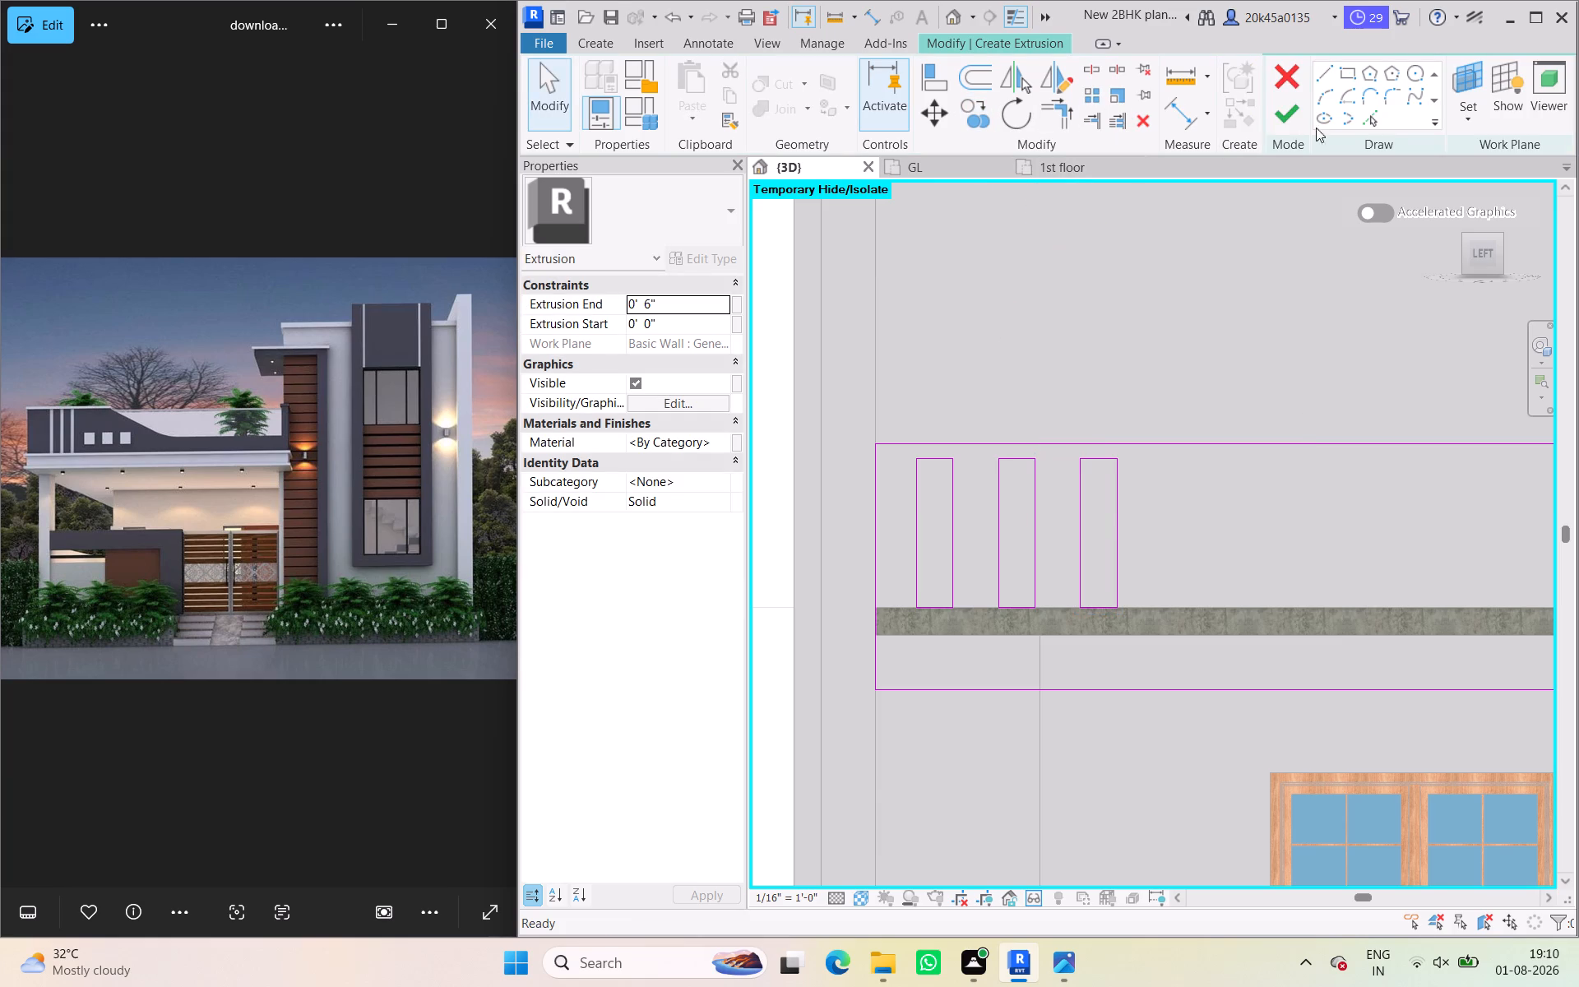
# Sketch a 1'-0" square inside the parapet profile, beyond the three upright slots and just above the slab.
pyautogui.click(1341, 72)
pyautogui.scroll(-1, 1195, 533)
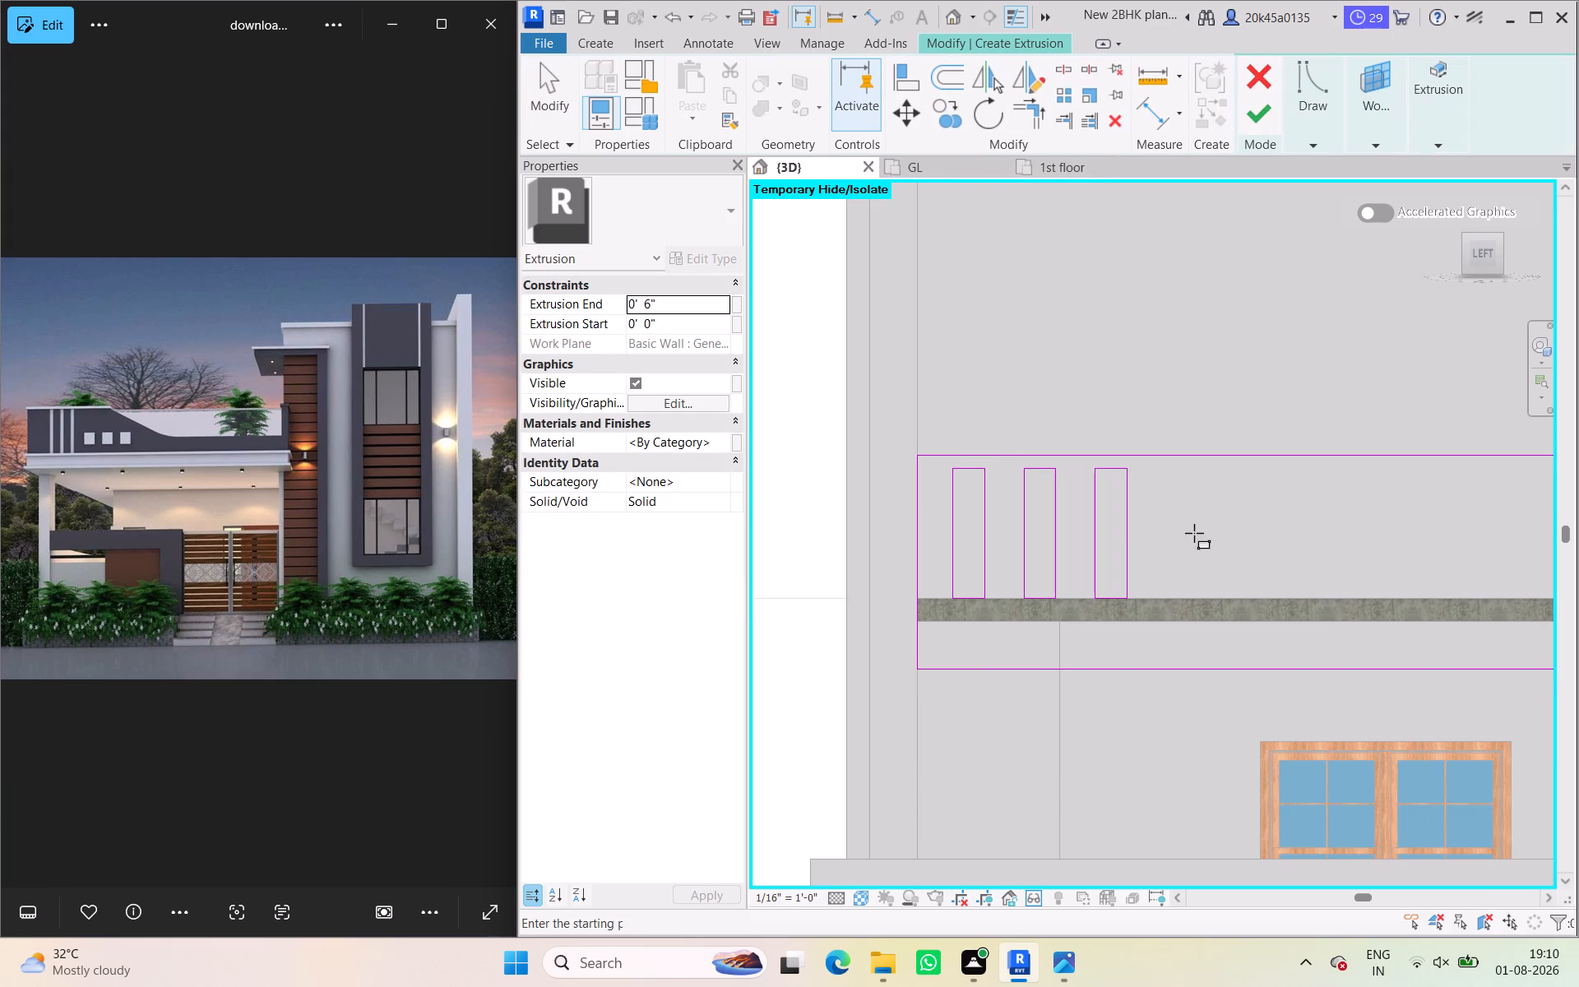
pyautogui.moveTo(1194, 533); pyautogui.dragTo(1063, 526, button='middle')
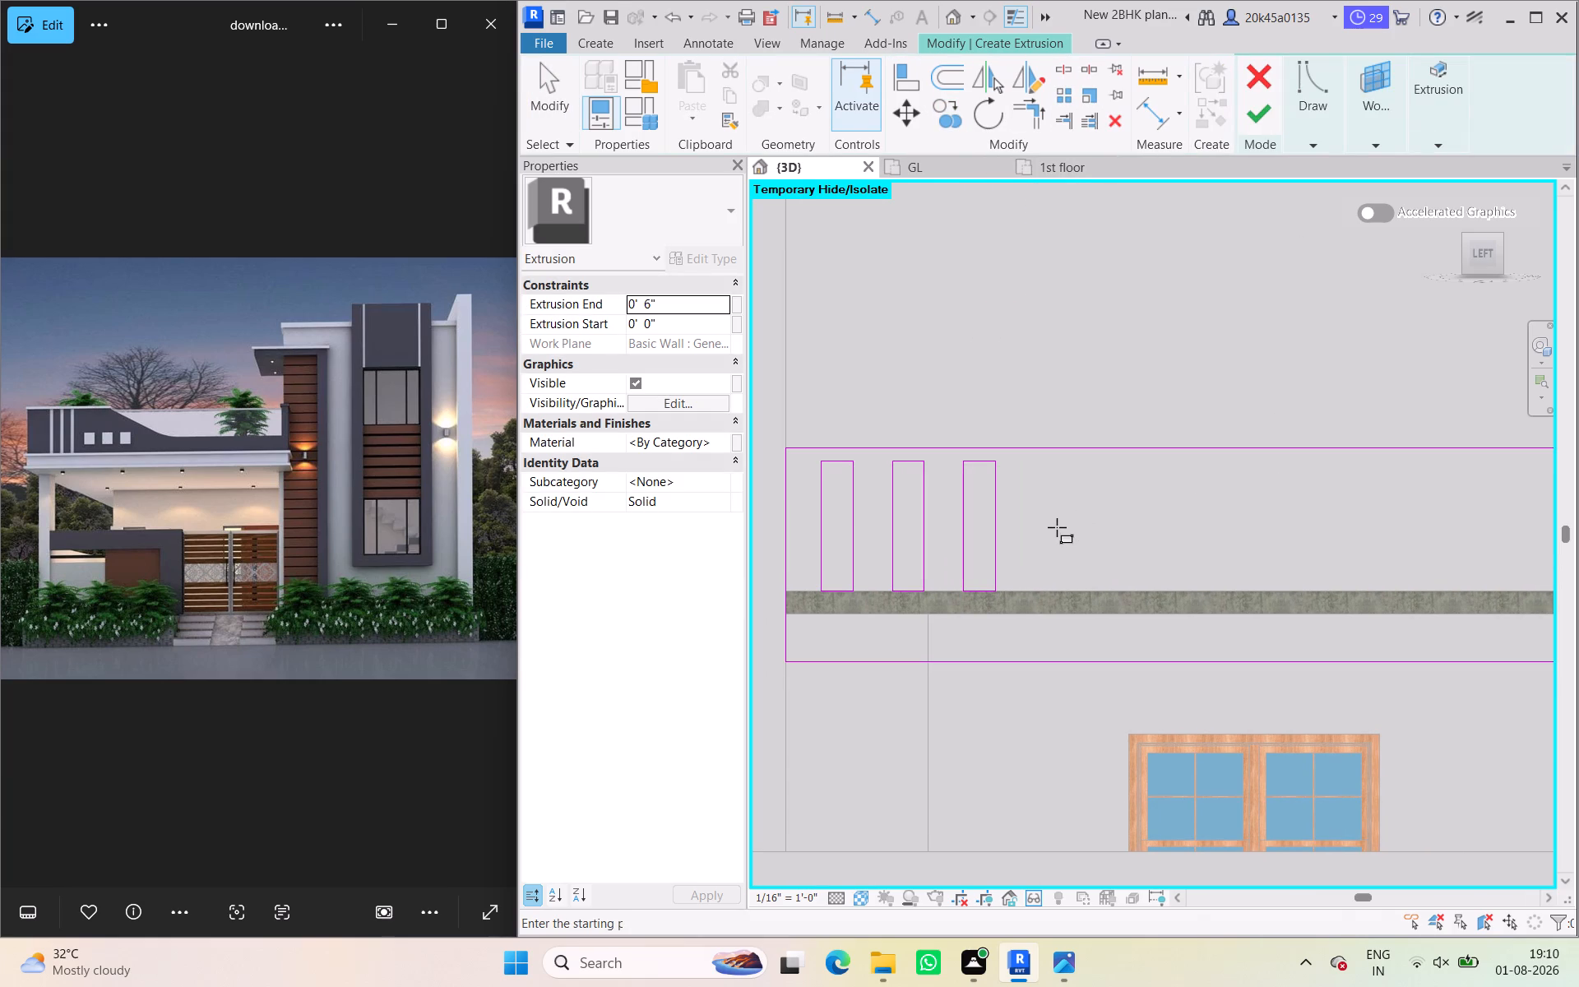
pyautogui.click(1074, 526)
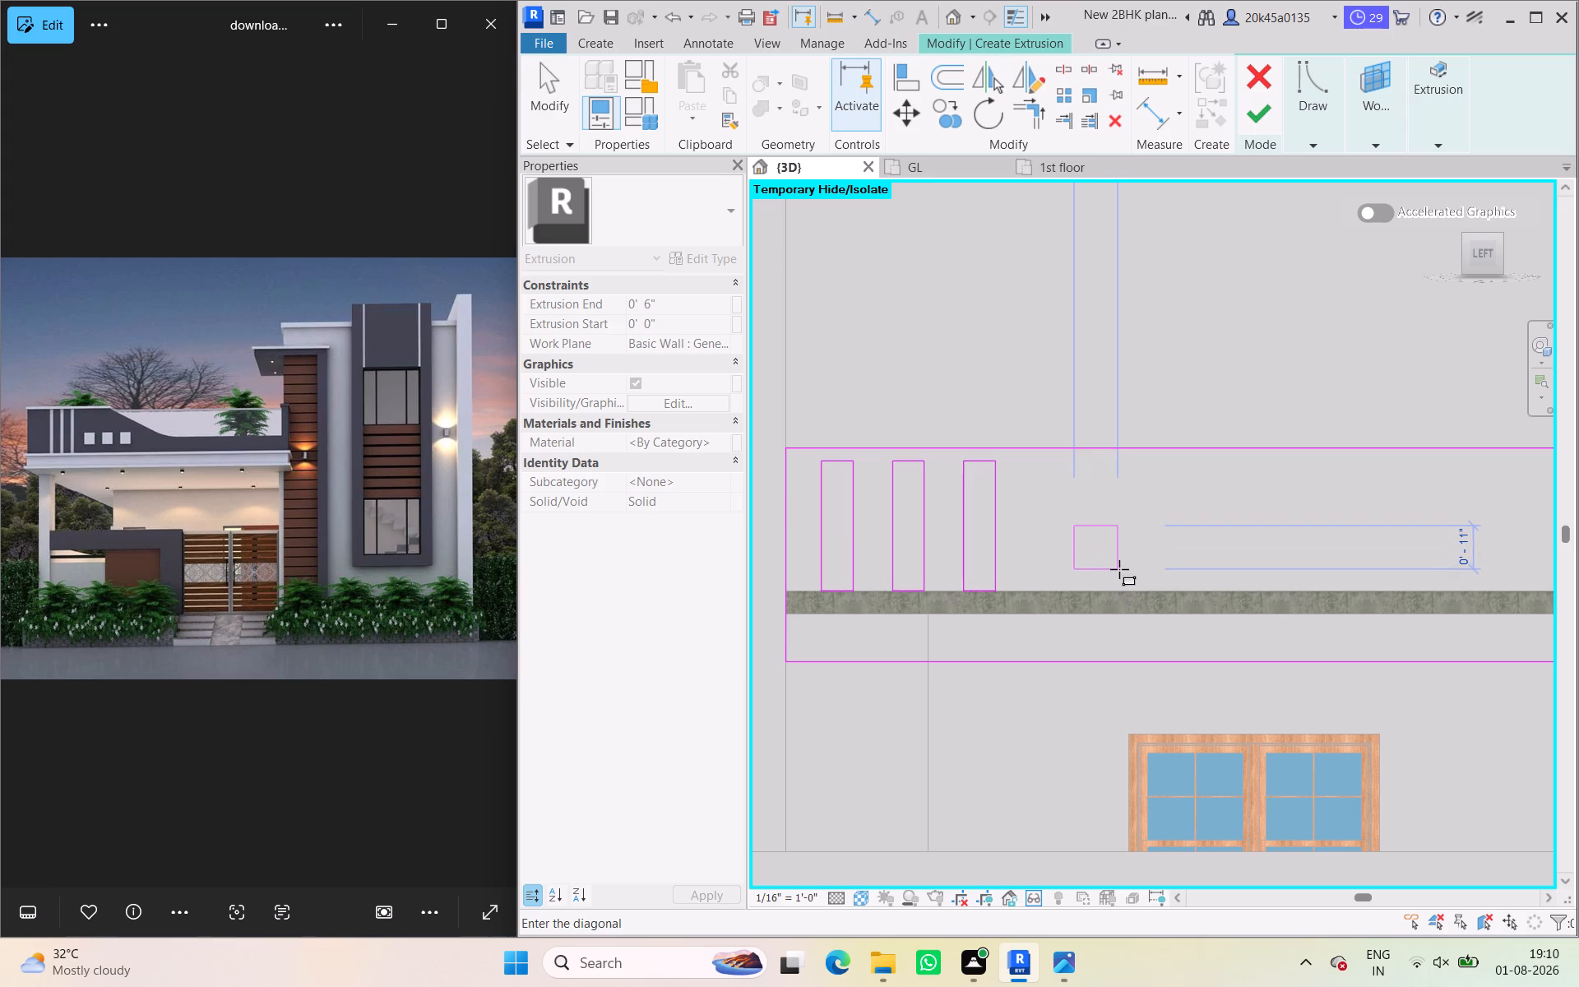
pyautogui.scroll(-1, 1120, 572)
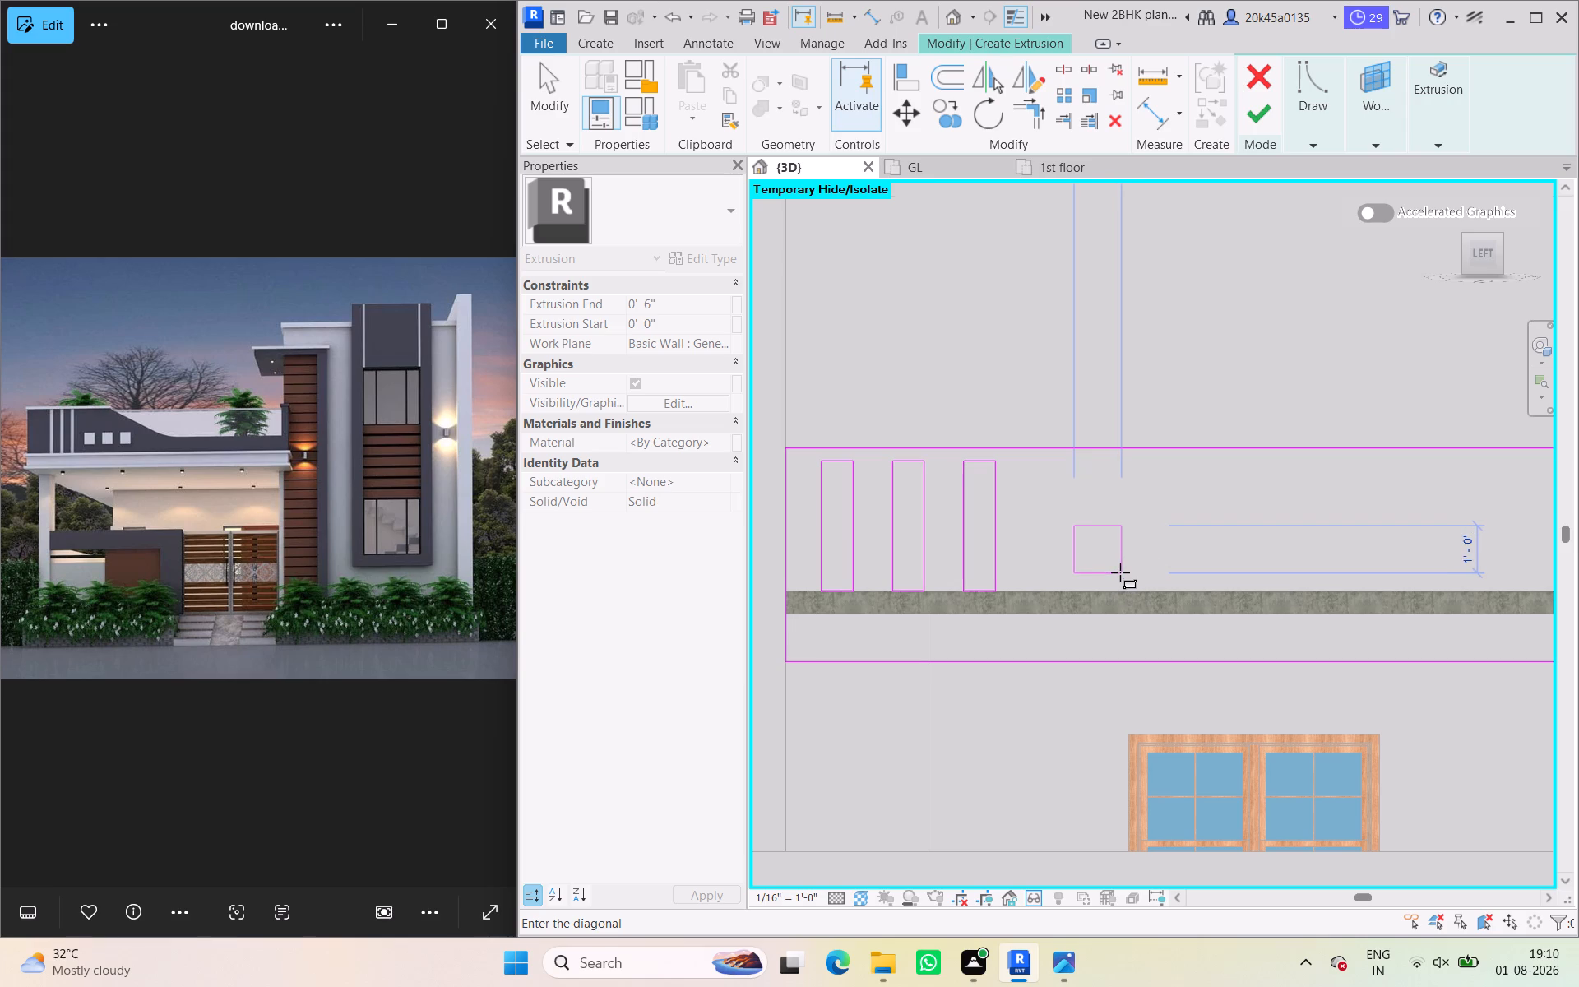
pyautogui.scroll(-2, 1120, 572)
pyautogui.click(1120, 574)
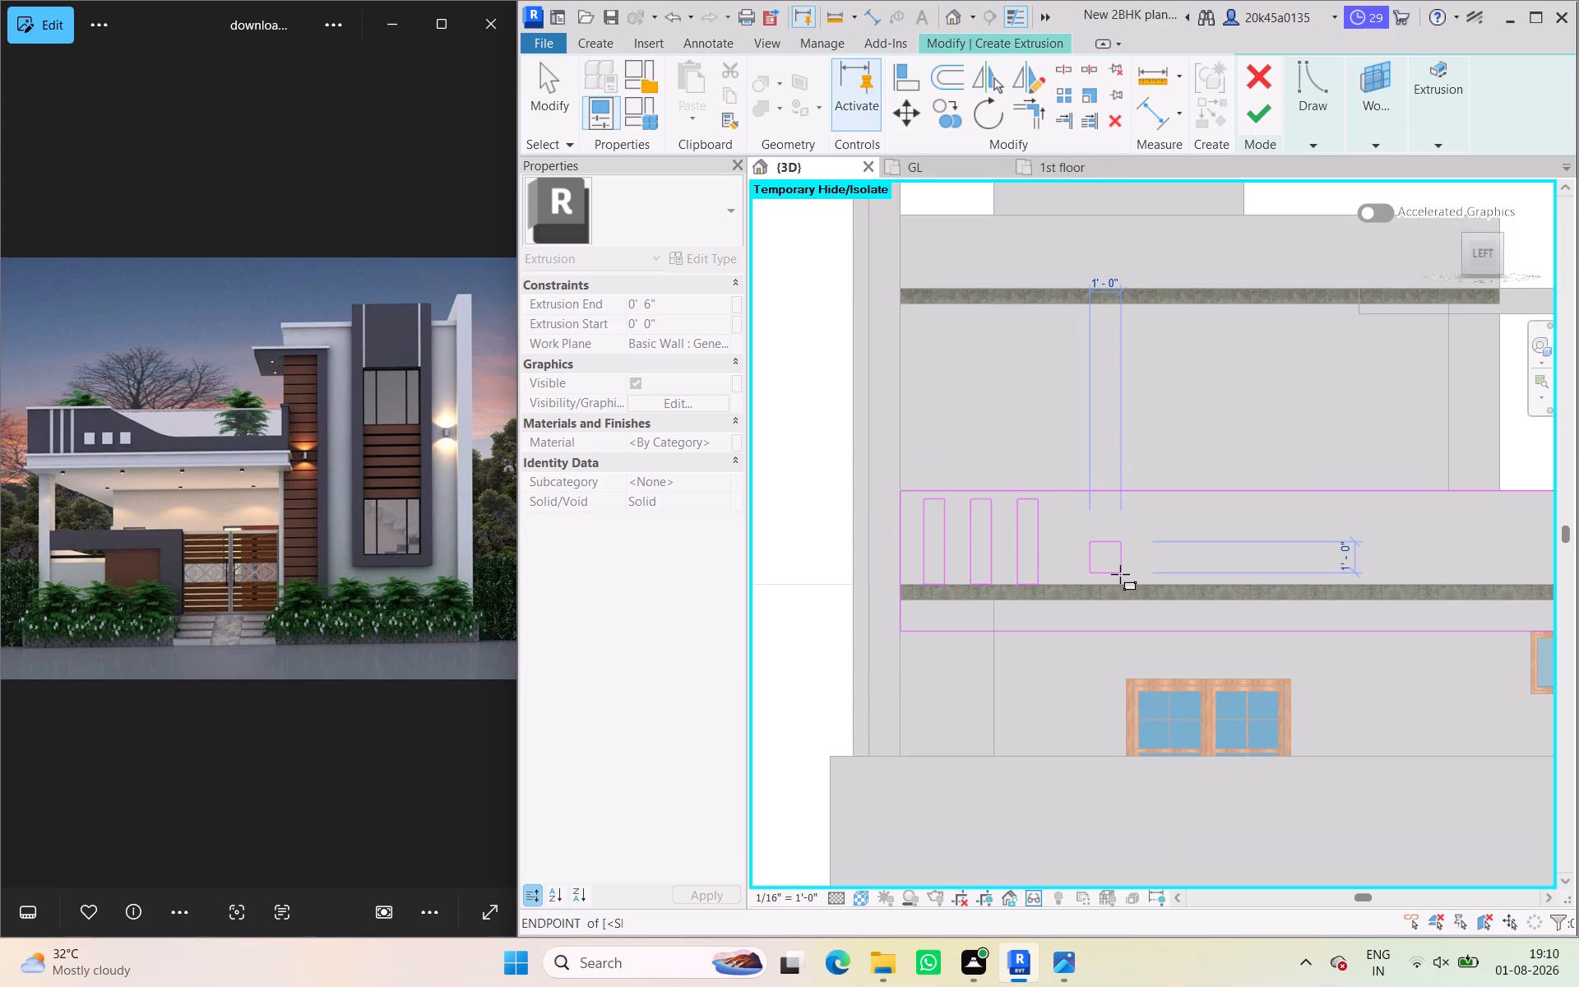
pyautogui.click(547, 97)
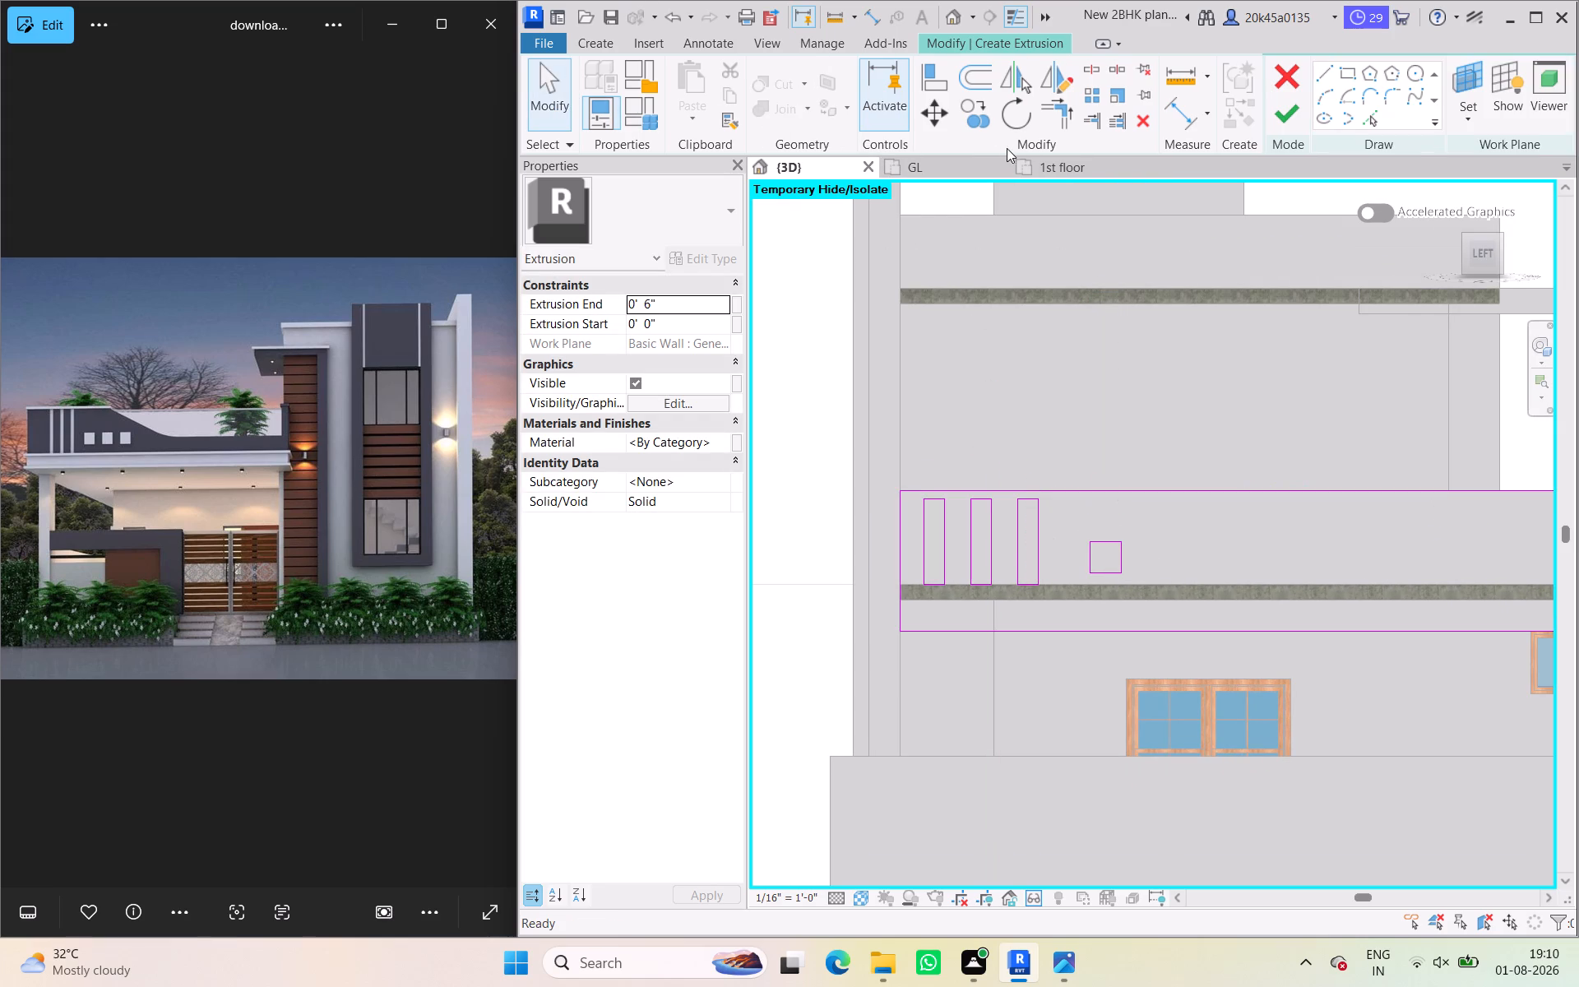
# Copy the small square twice along the parapet at equal spacing to form a row of three.
pyautogui.click(978, 115)
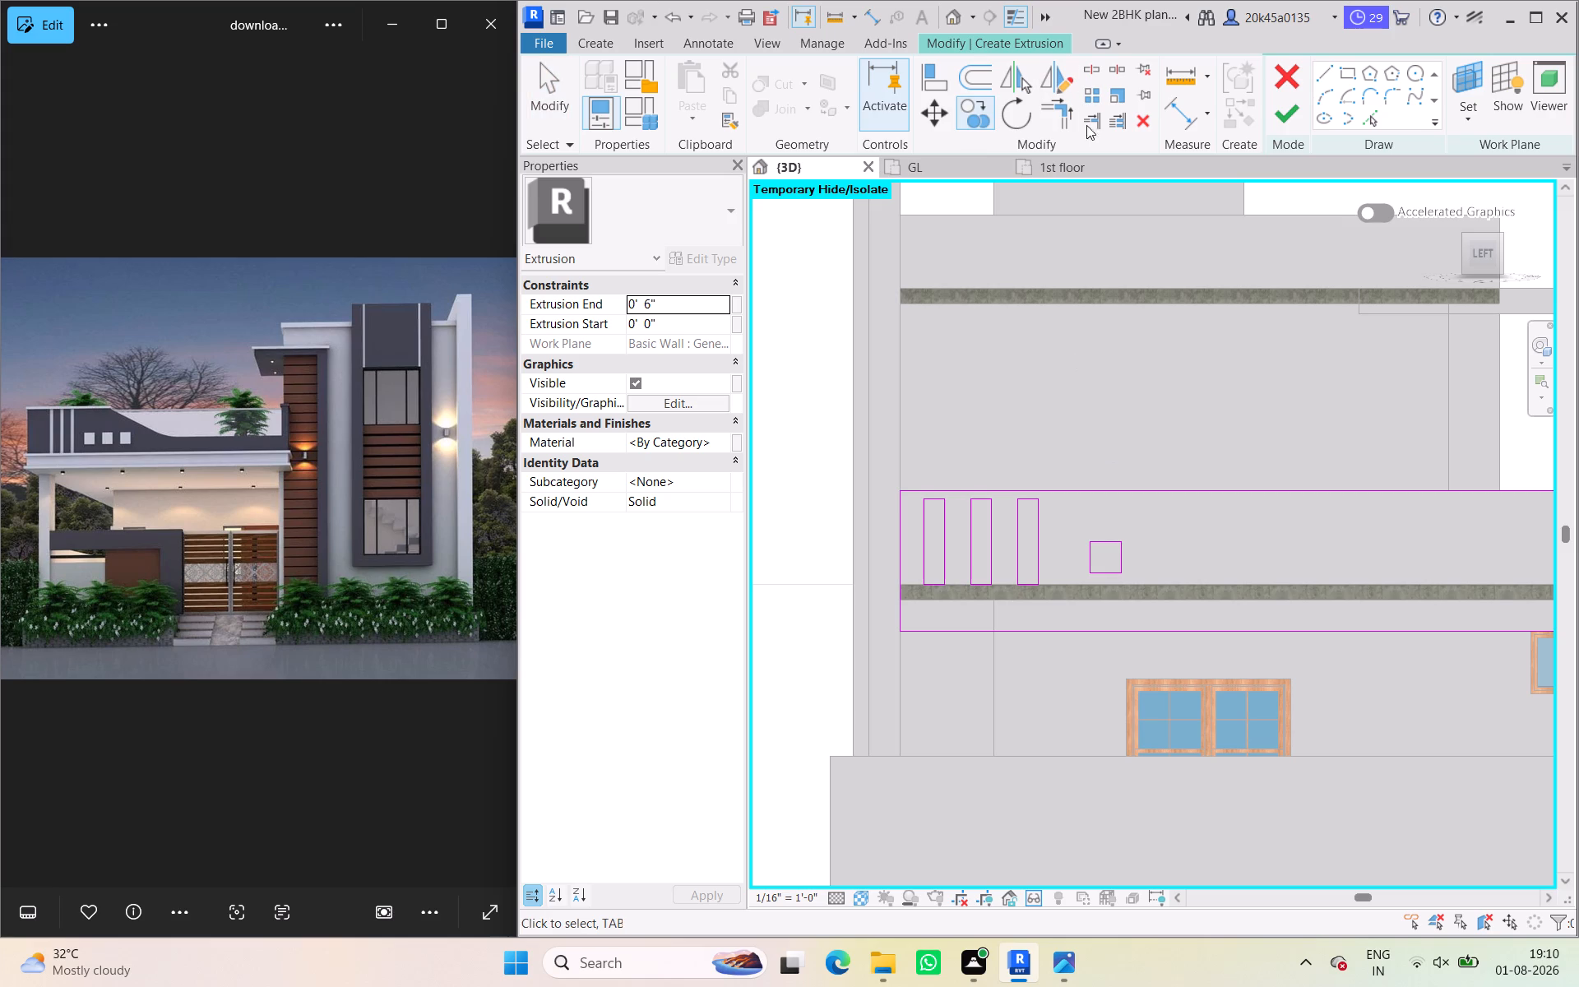
pyautogui.click(549, 88)
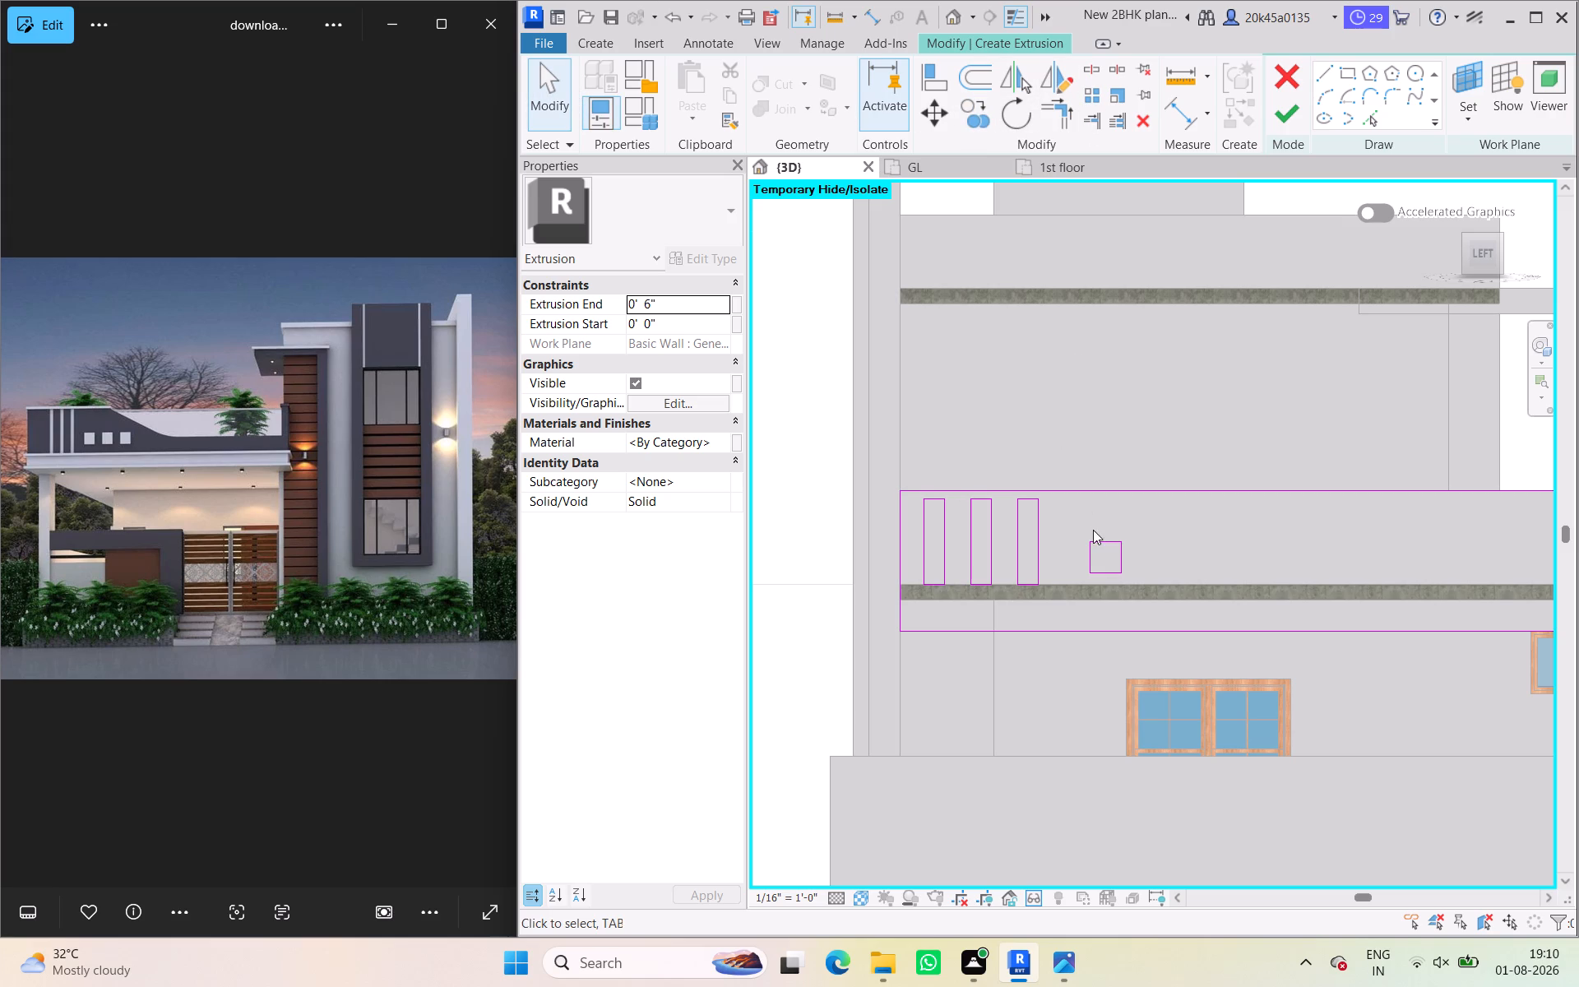
pyautogui.moveTo(1077, 529); pyautogui.dragTo(1141, 596)
pyautogui.click(965, 114)
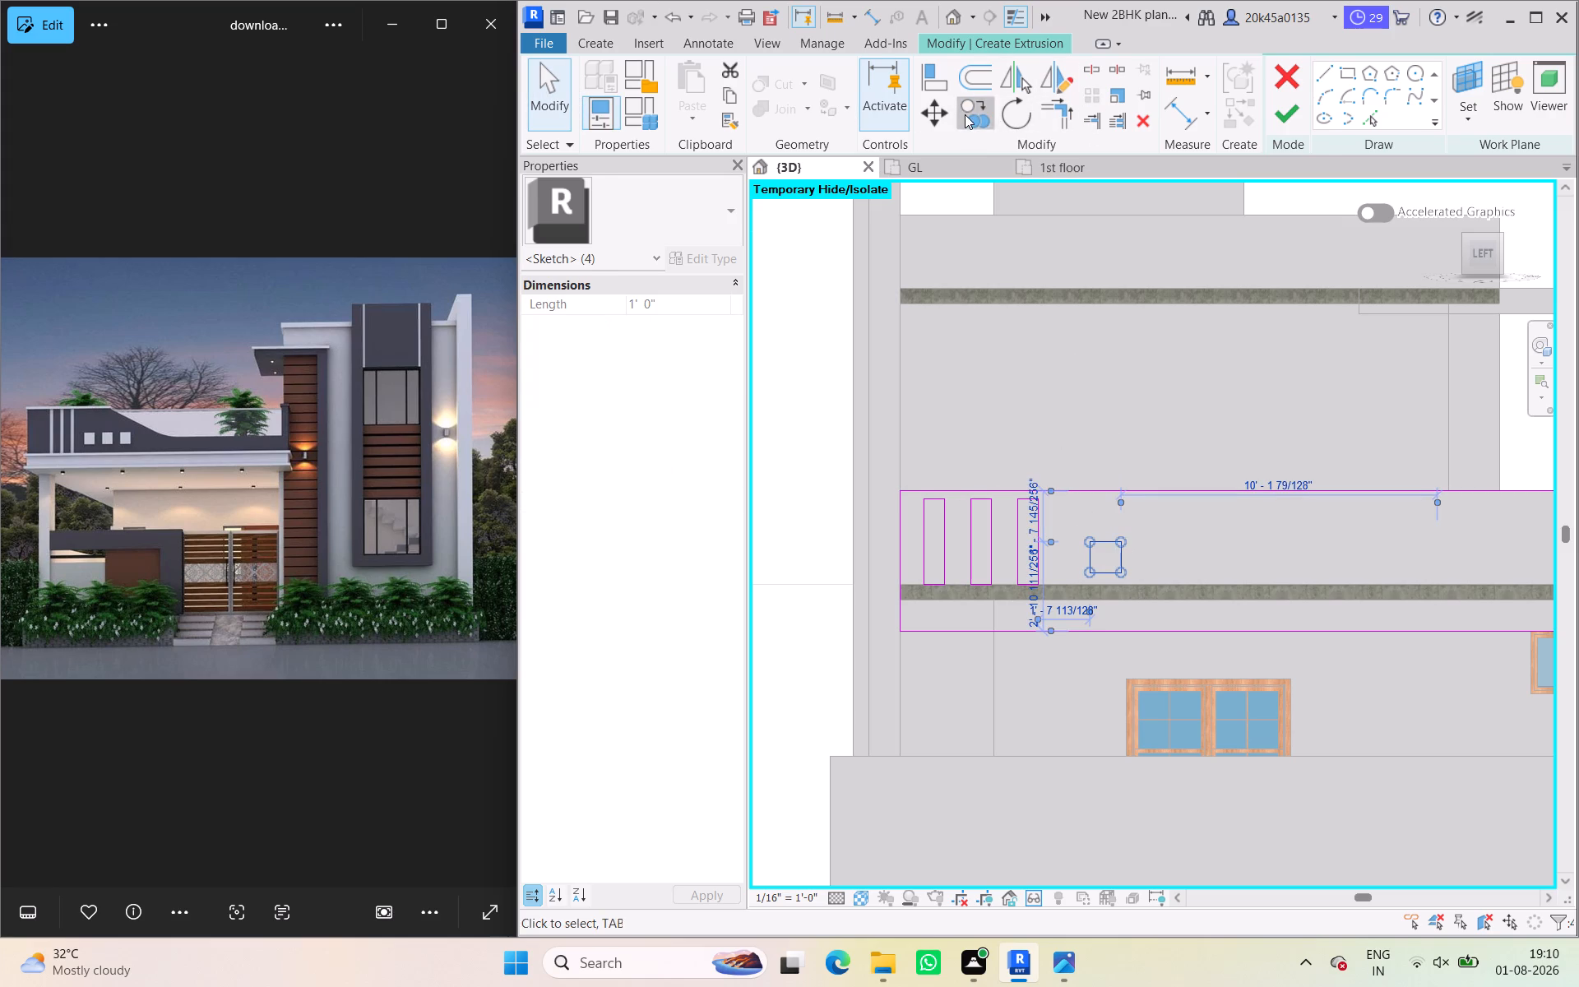
pyautogui.click(1090, 537)
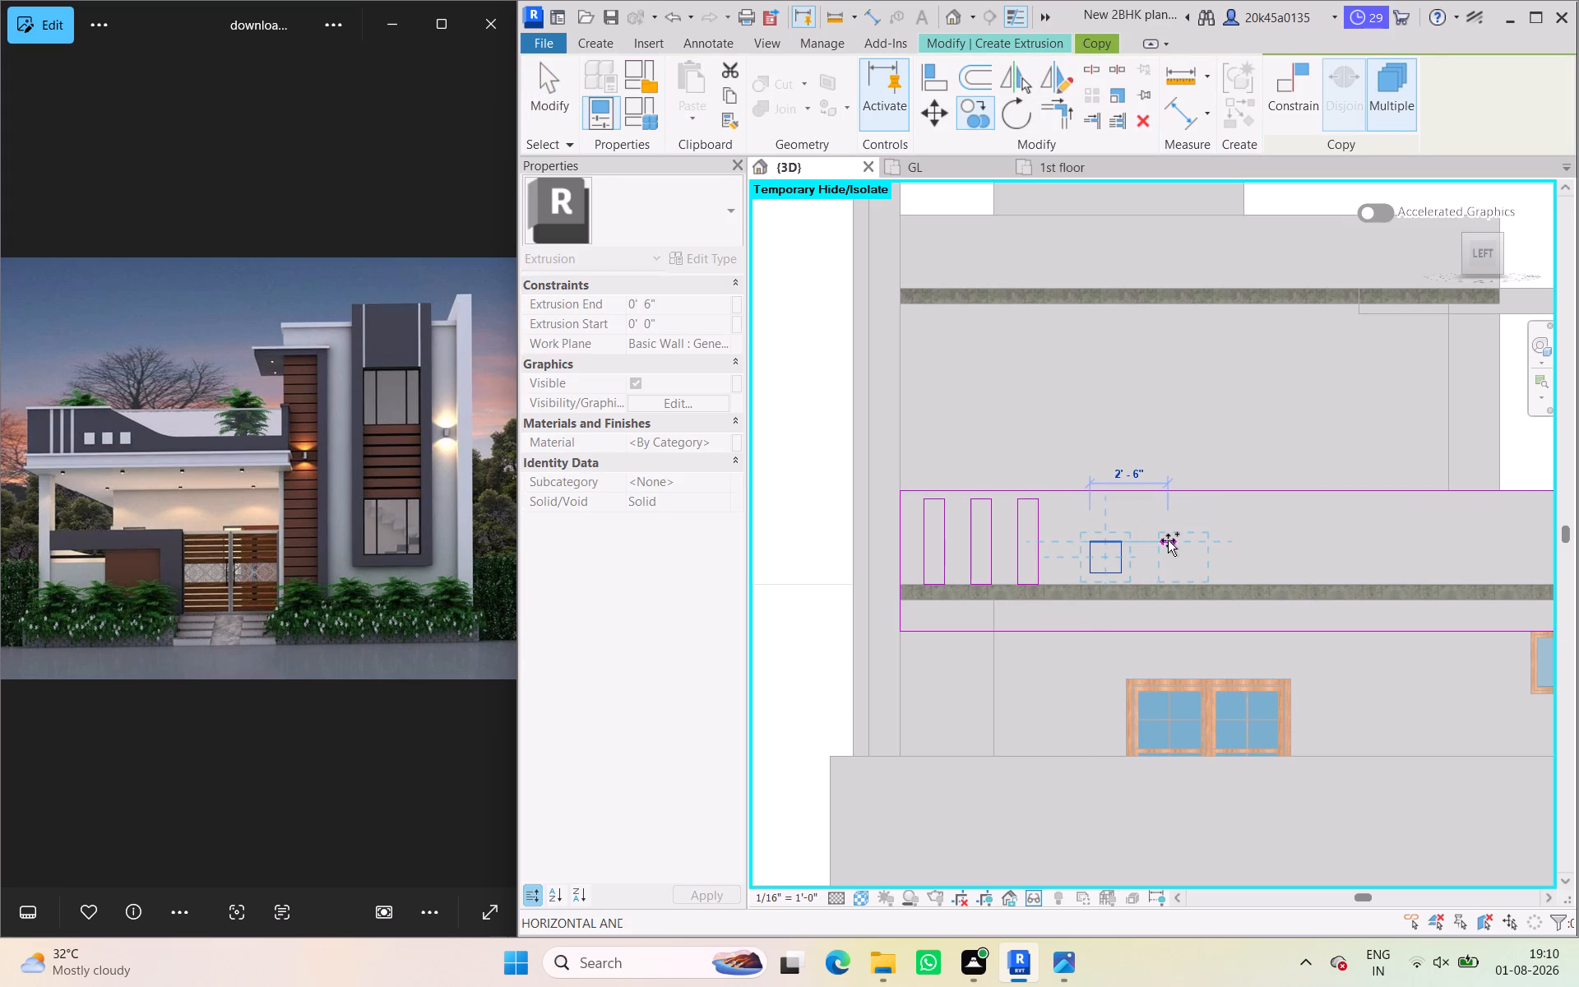
pyautogui.click(1155, 543)
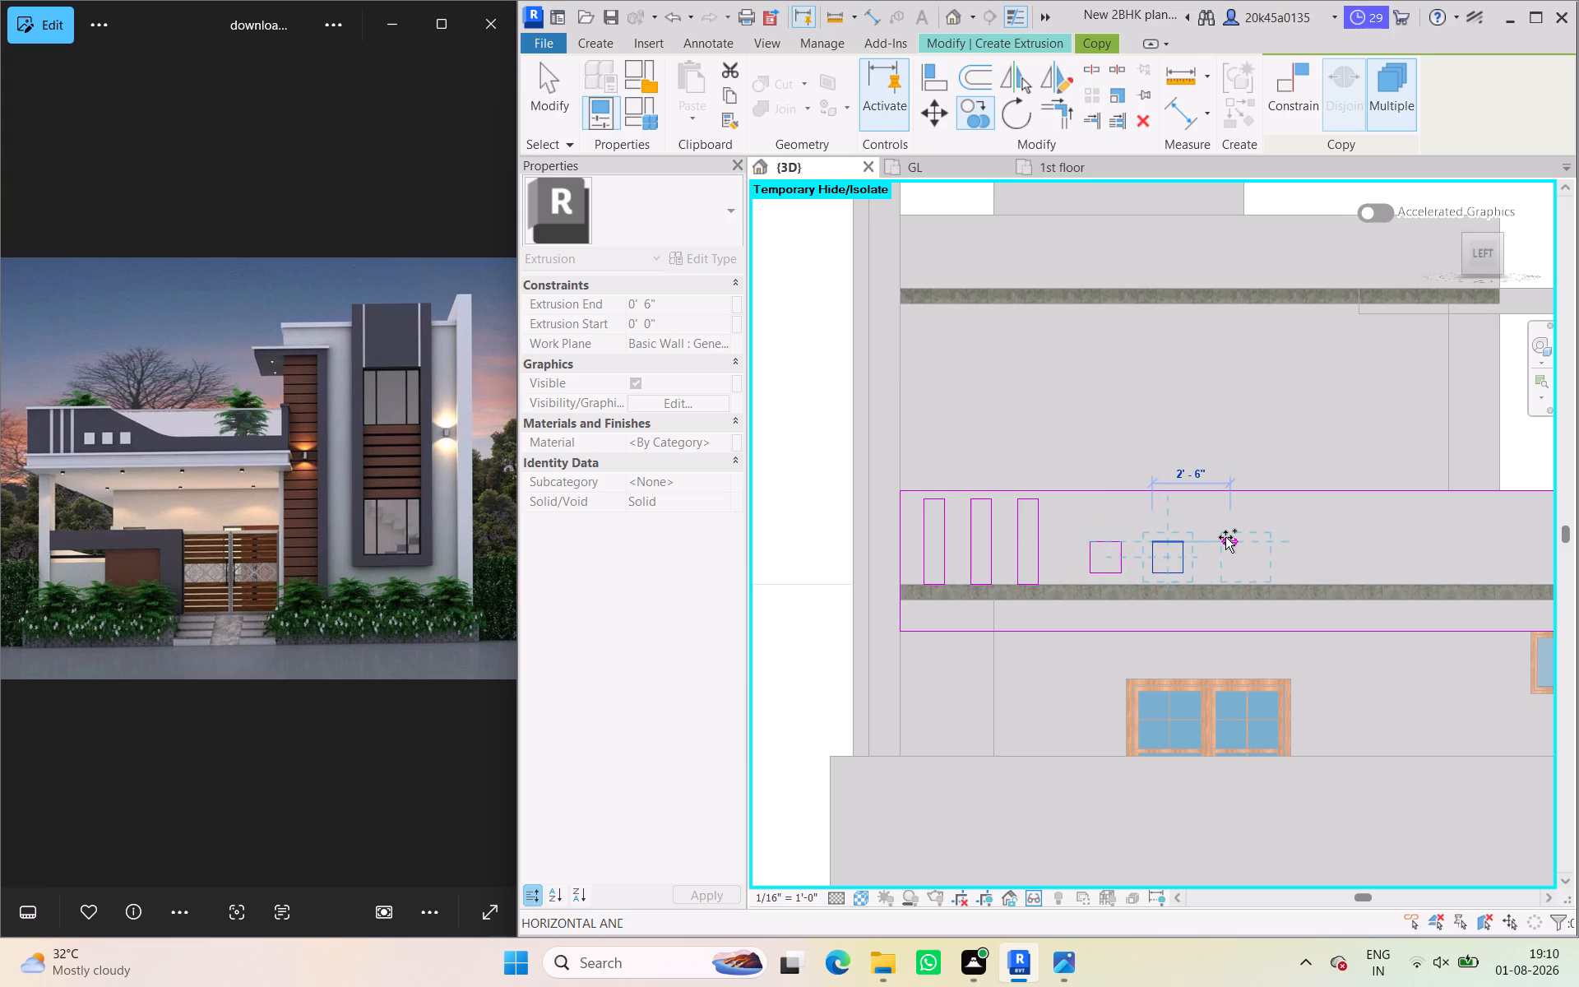
pyautogui.click(1209, 542)
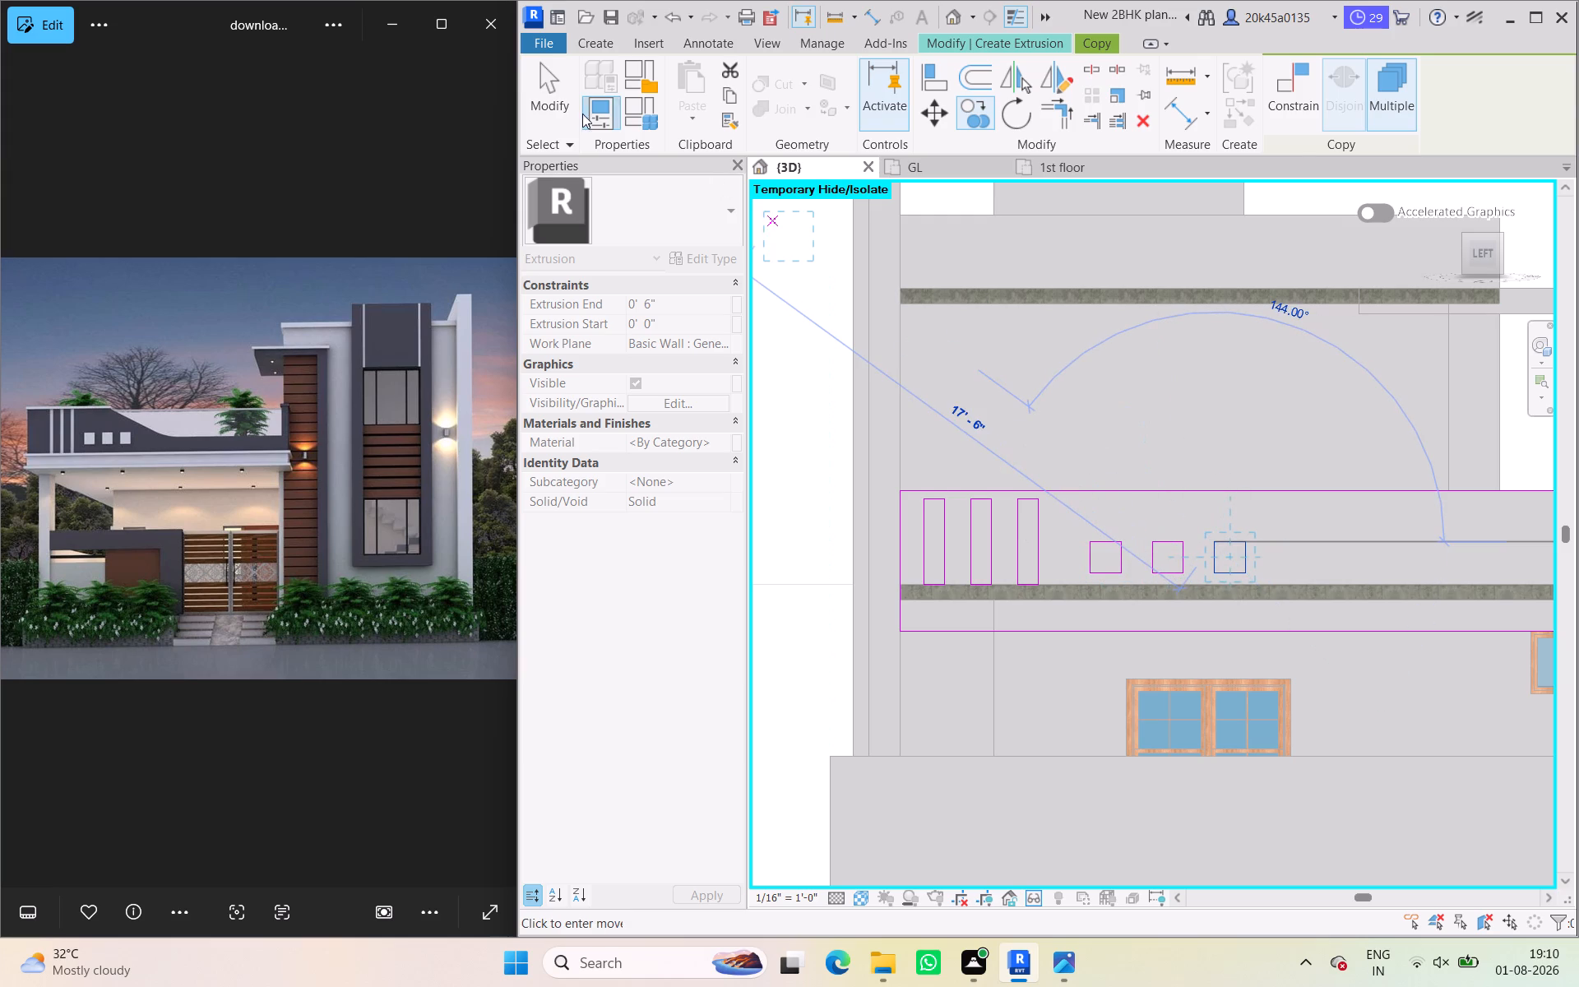
pyautogui.click(551, 95)
# Finish the sketch to create the parapet extrusion with three upright slots and three square openings.
pyautogui.scroll(-3, 1270, 637)
pyautogui.moveTo(1234, 600); pyautogui.dragTo(1071, 596, button='middle')
pyautogui.scroll(-2, 1128, 576)
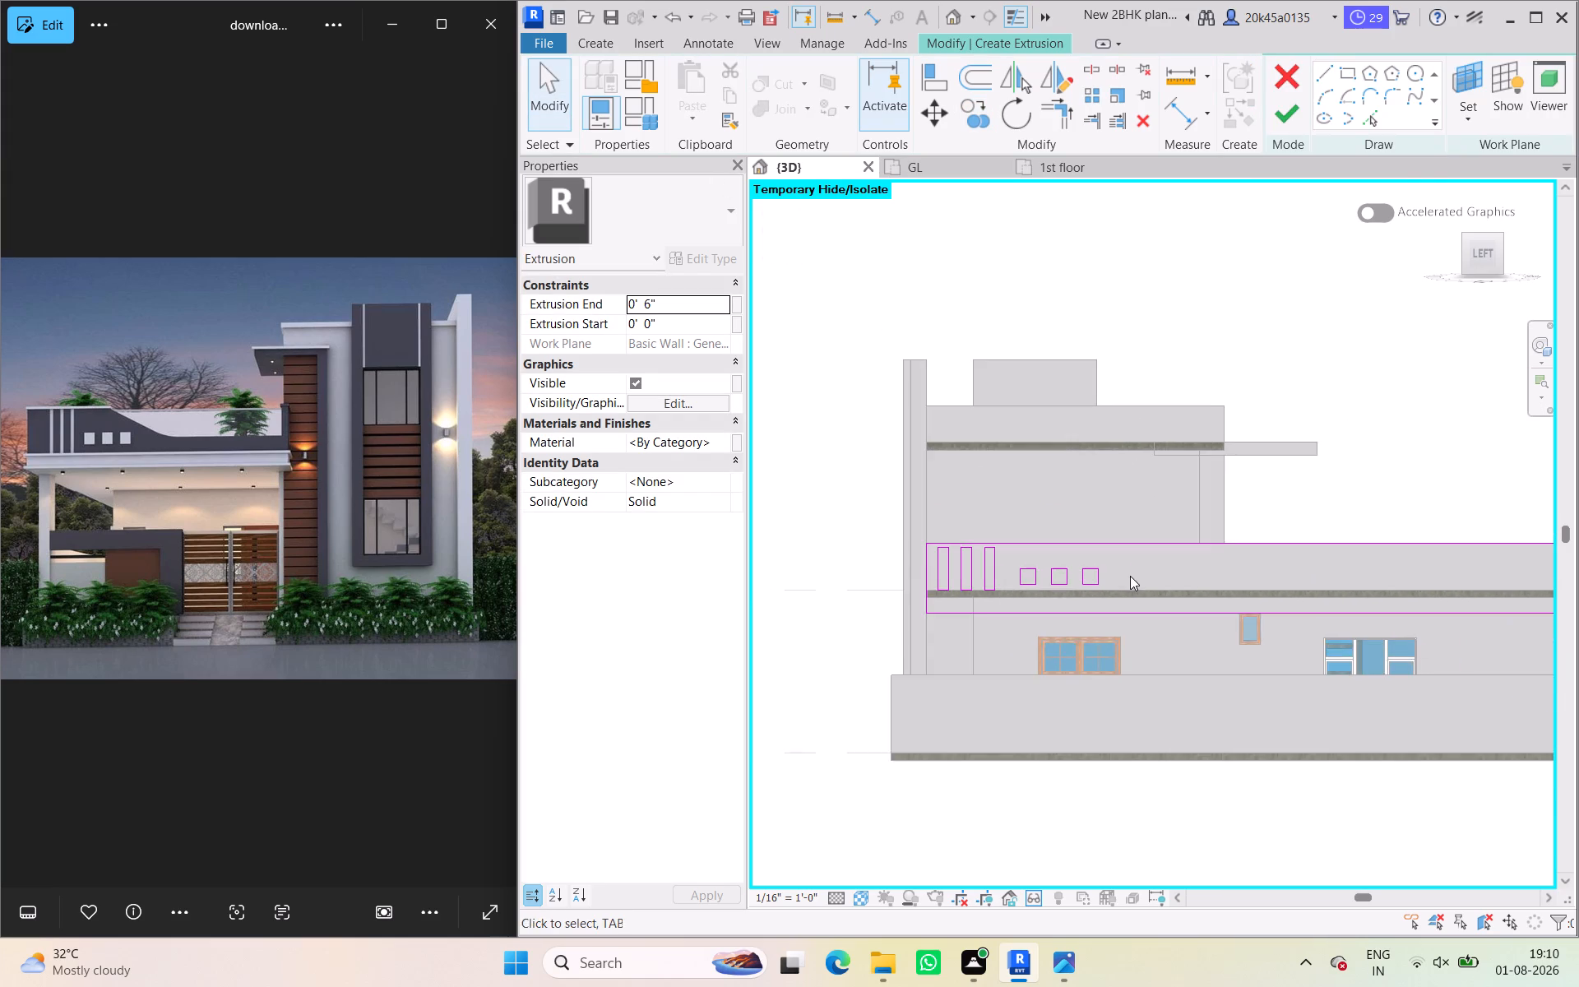
pyautogui.moveTo(1130, 576); pyautogui.dragTo(990, 576, button='middle')
pyautogui.scroll(-1, 1132, 558)
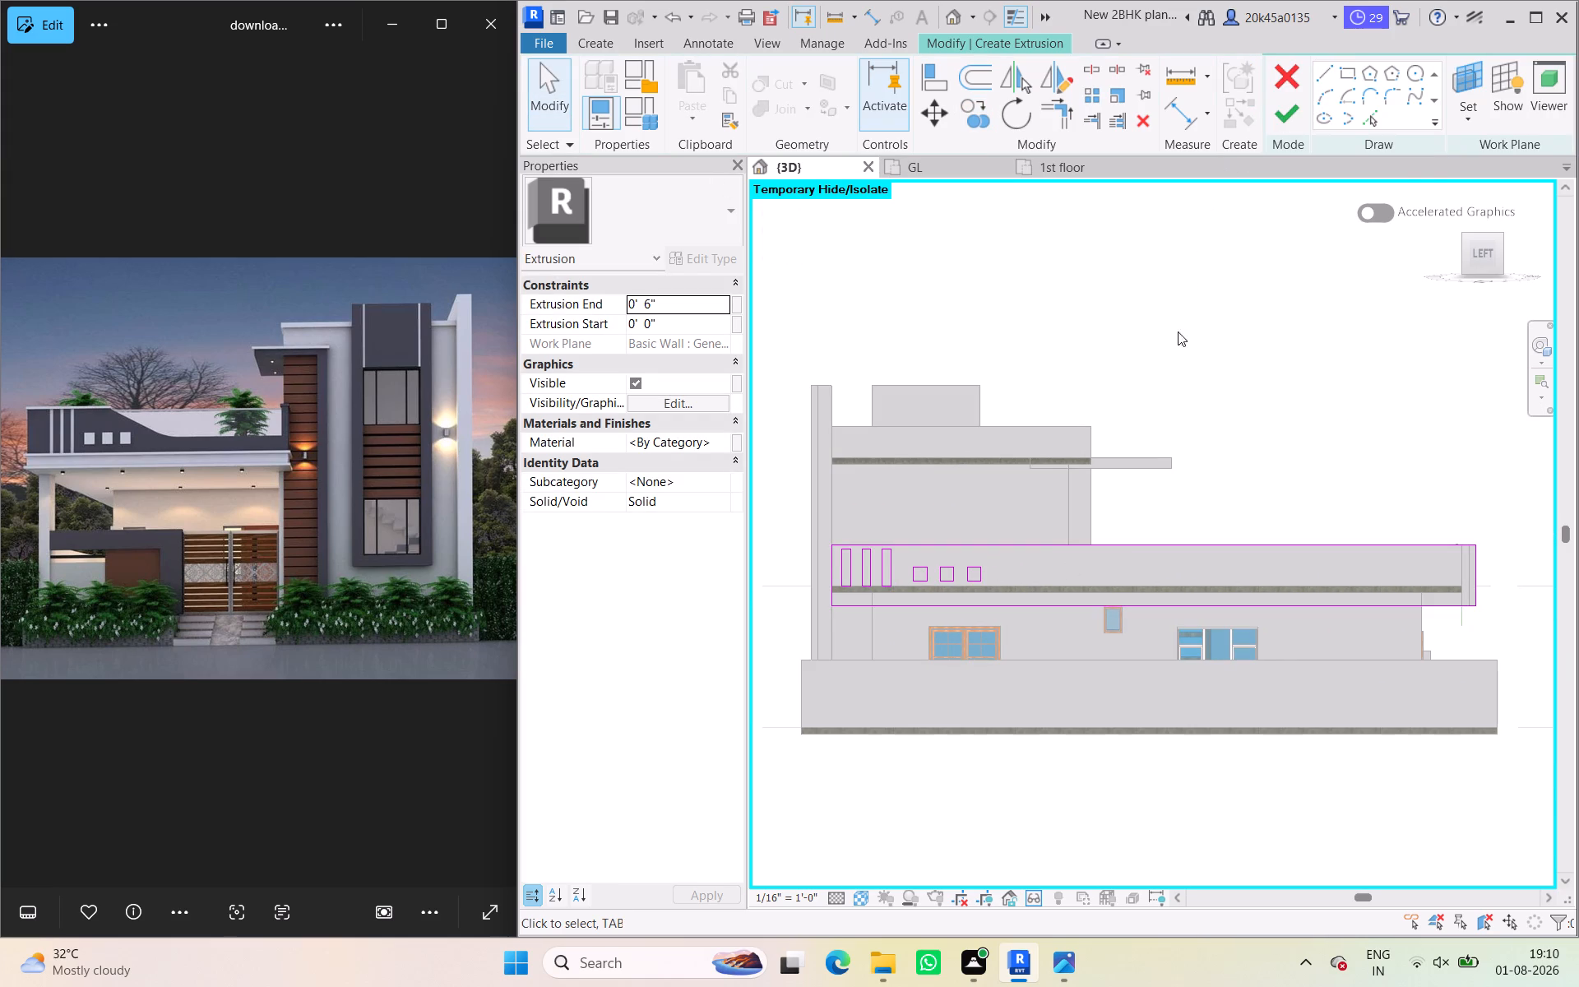
pyautogui.click(1285, 114)
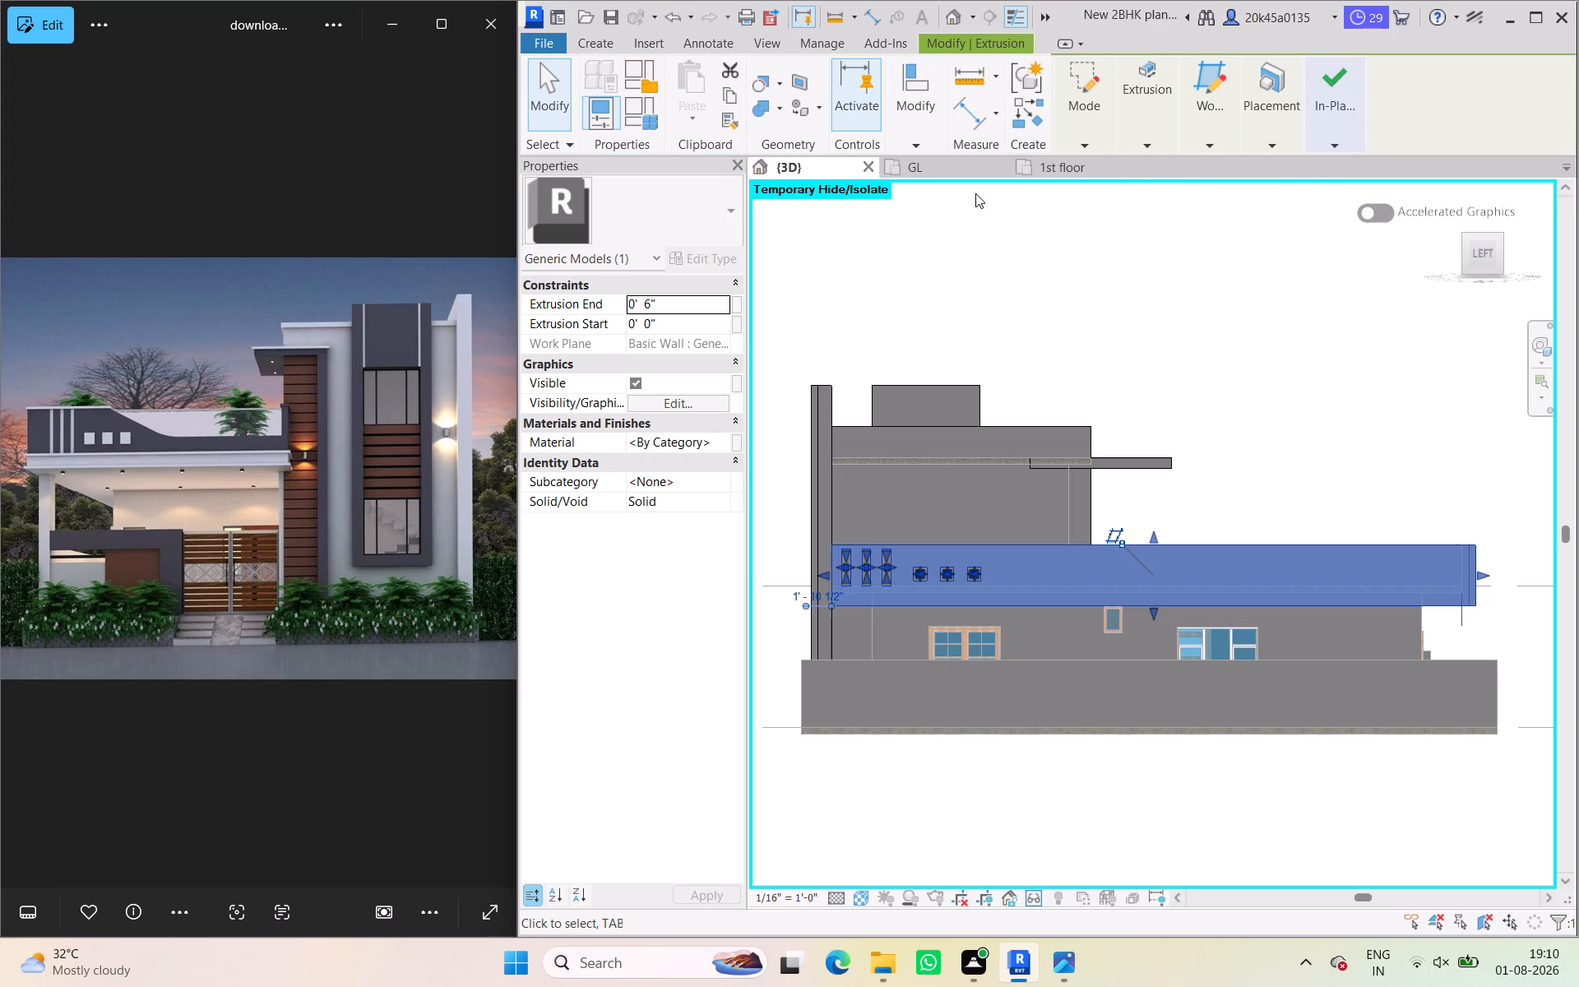
# Draw a vertical reference line about 7'-0" long downward from the midpoint of the parapet extrusion's top edge.
pyautogui.click(592, 47)
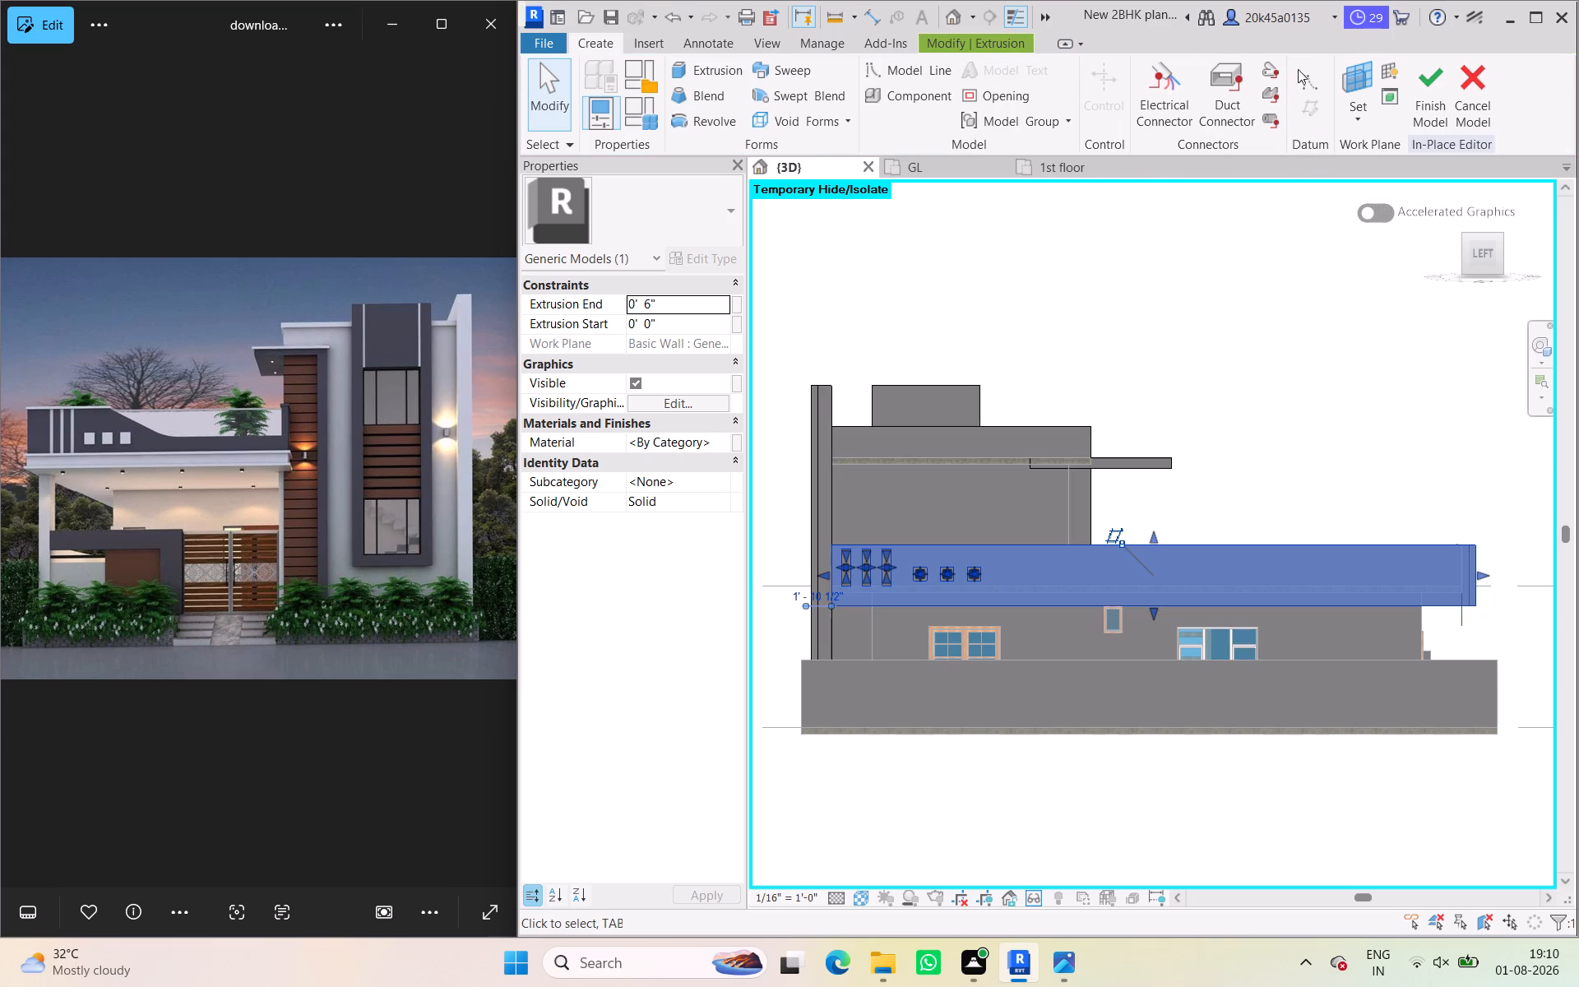
pyautogui.click(1307, 82)
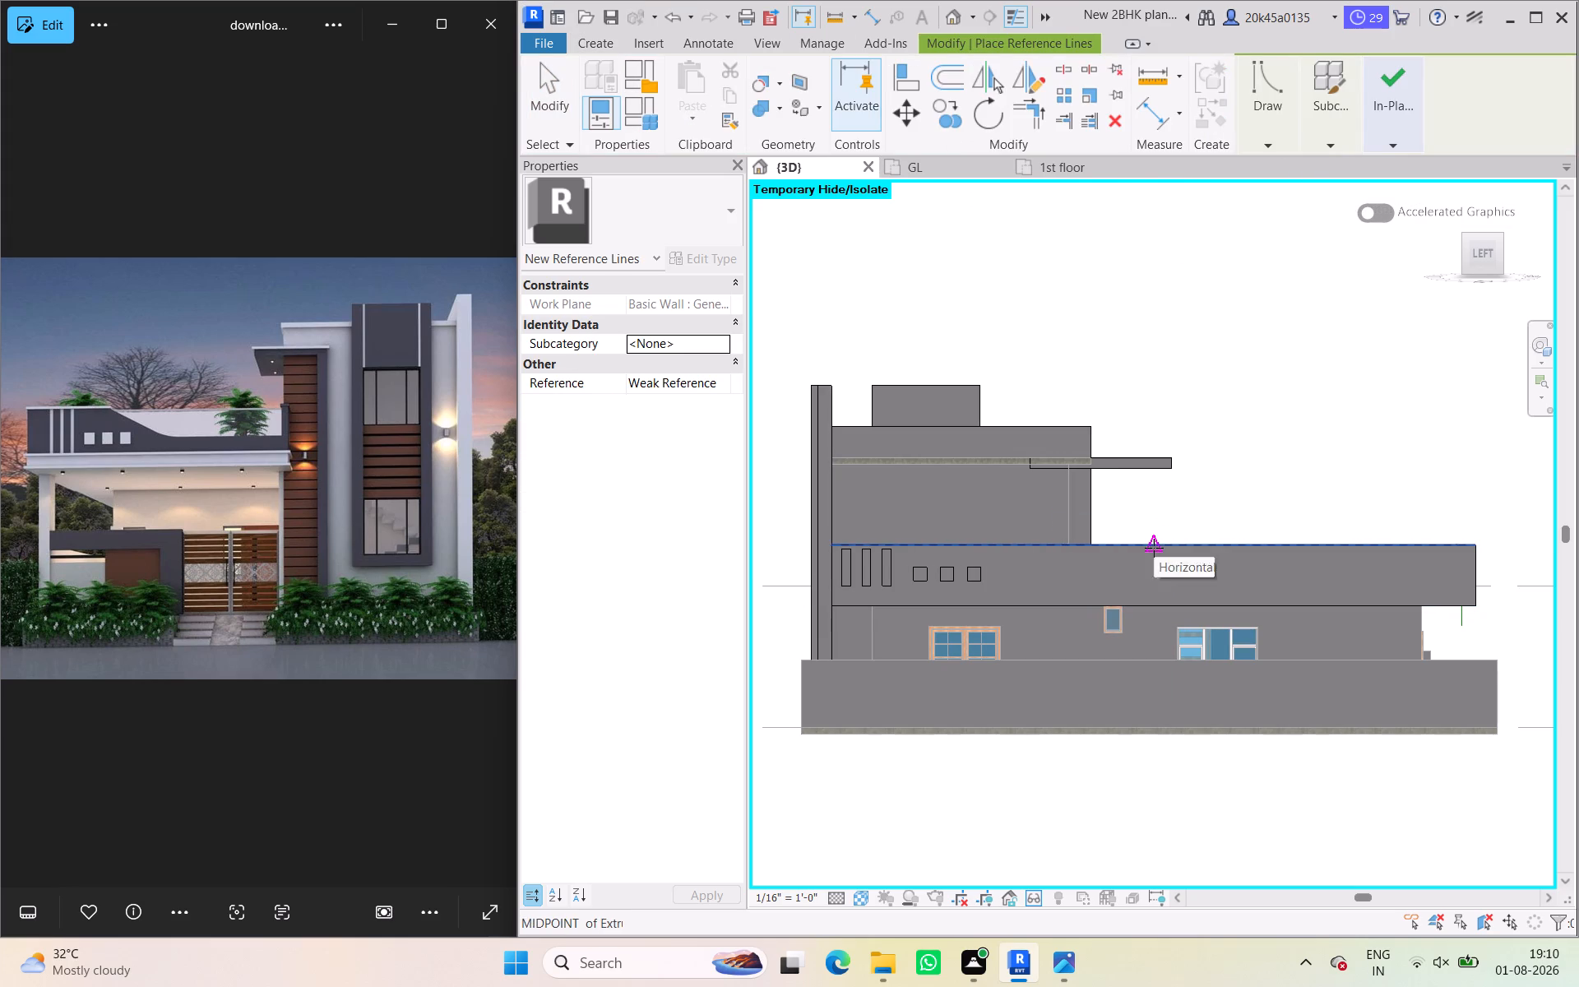
pyautogui.click(1154, 548)
pyautogui.click(1160, 640)
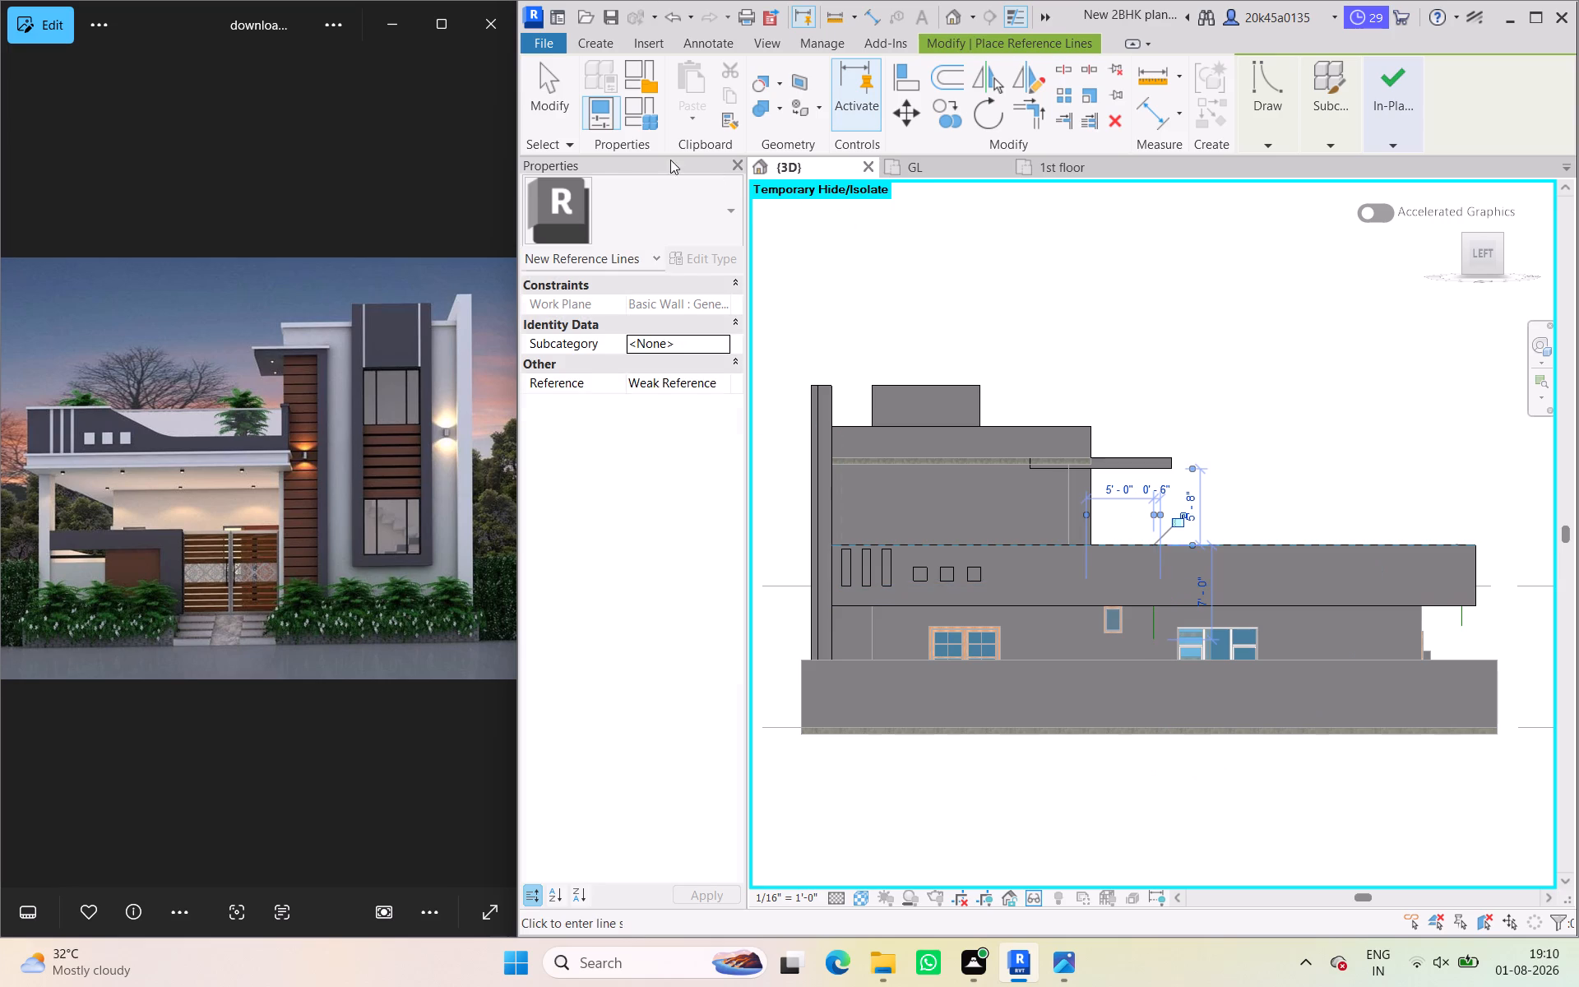
pyautogui.click(558, 94)
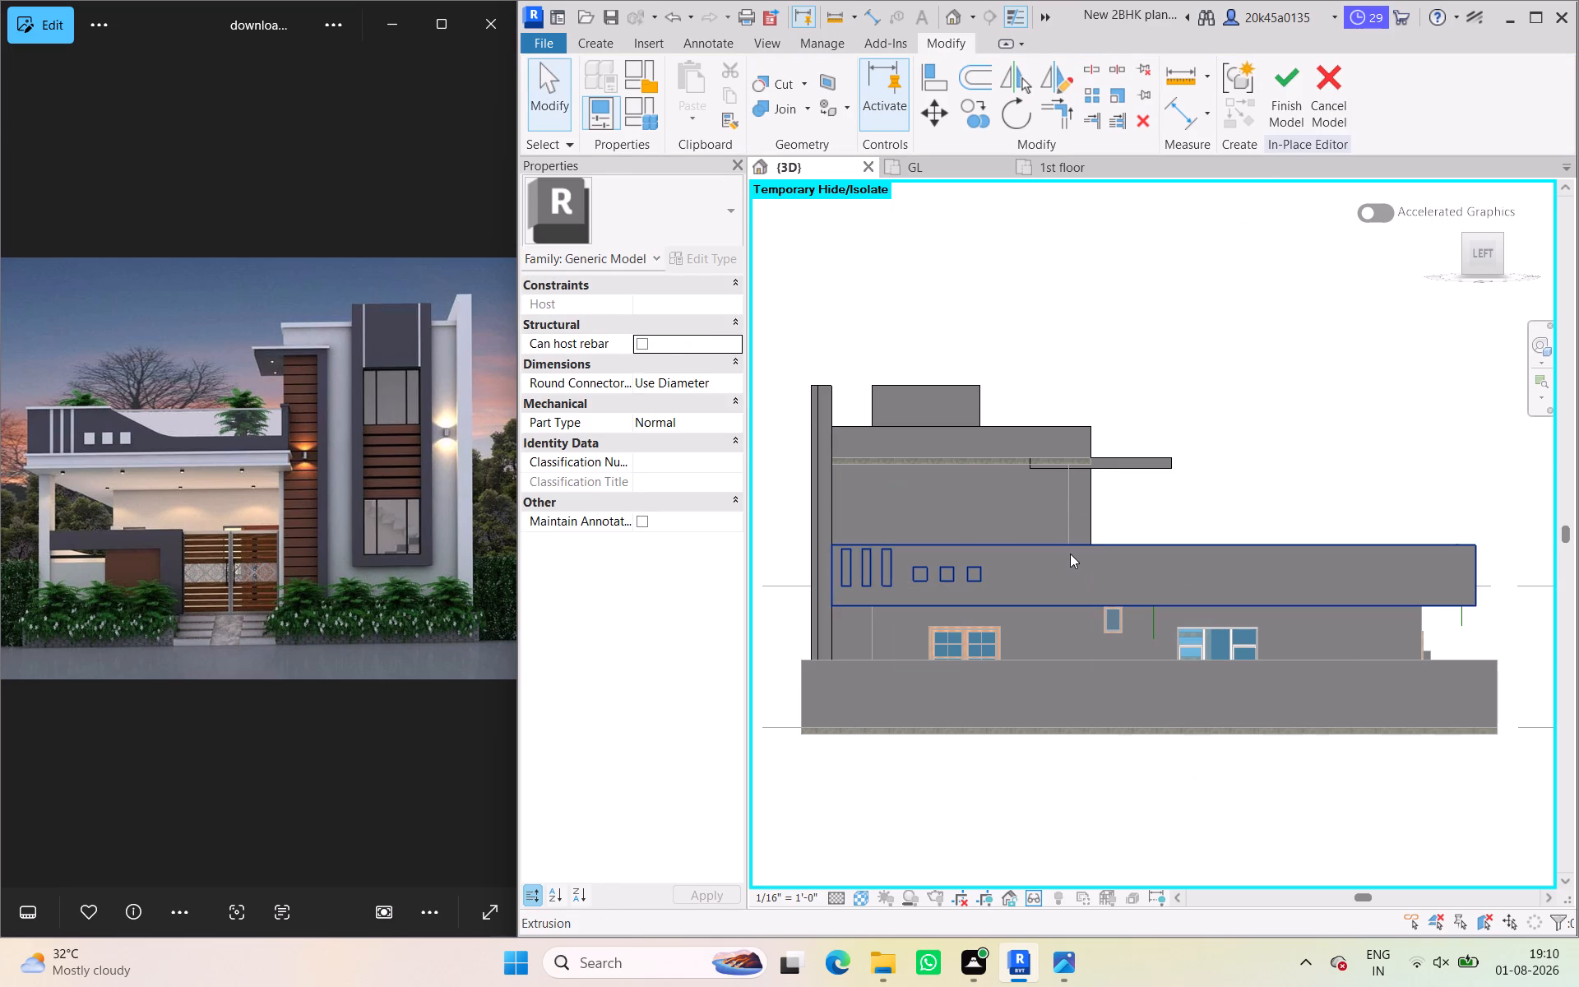
# Reopen the parapet extrusion's sketch for editing.
pyautogui.click(1049, 606)
pyautogui.click(1090, 141)
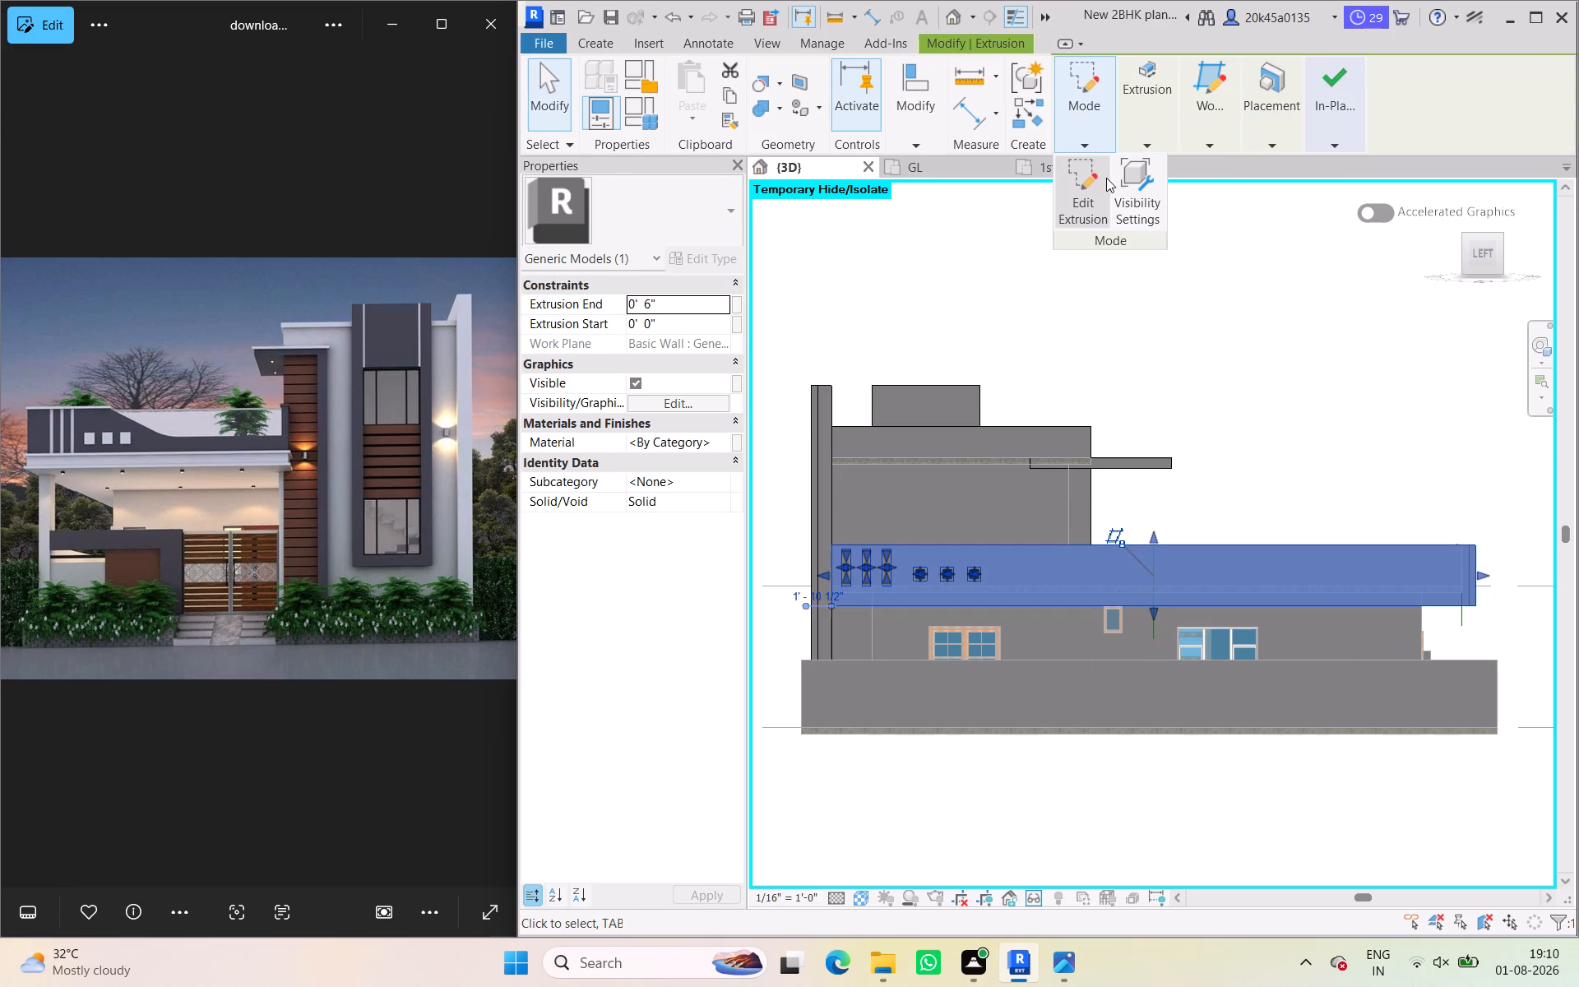
pyautogui.click(1100, 187)
pyautogui.scroll(2, 987, 583)
pyautogui.moveTo(993, 582); pyautogui.dragTo(1006, 605, button='middle')
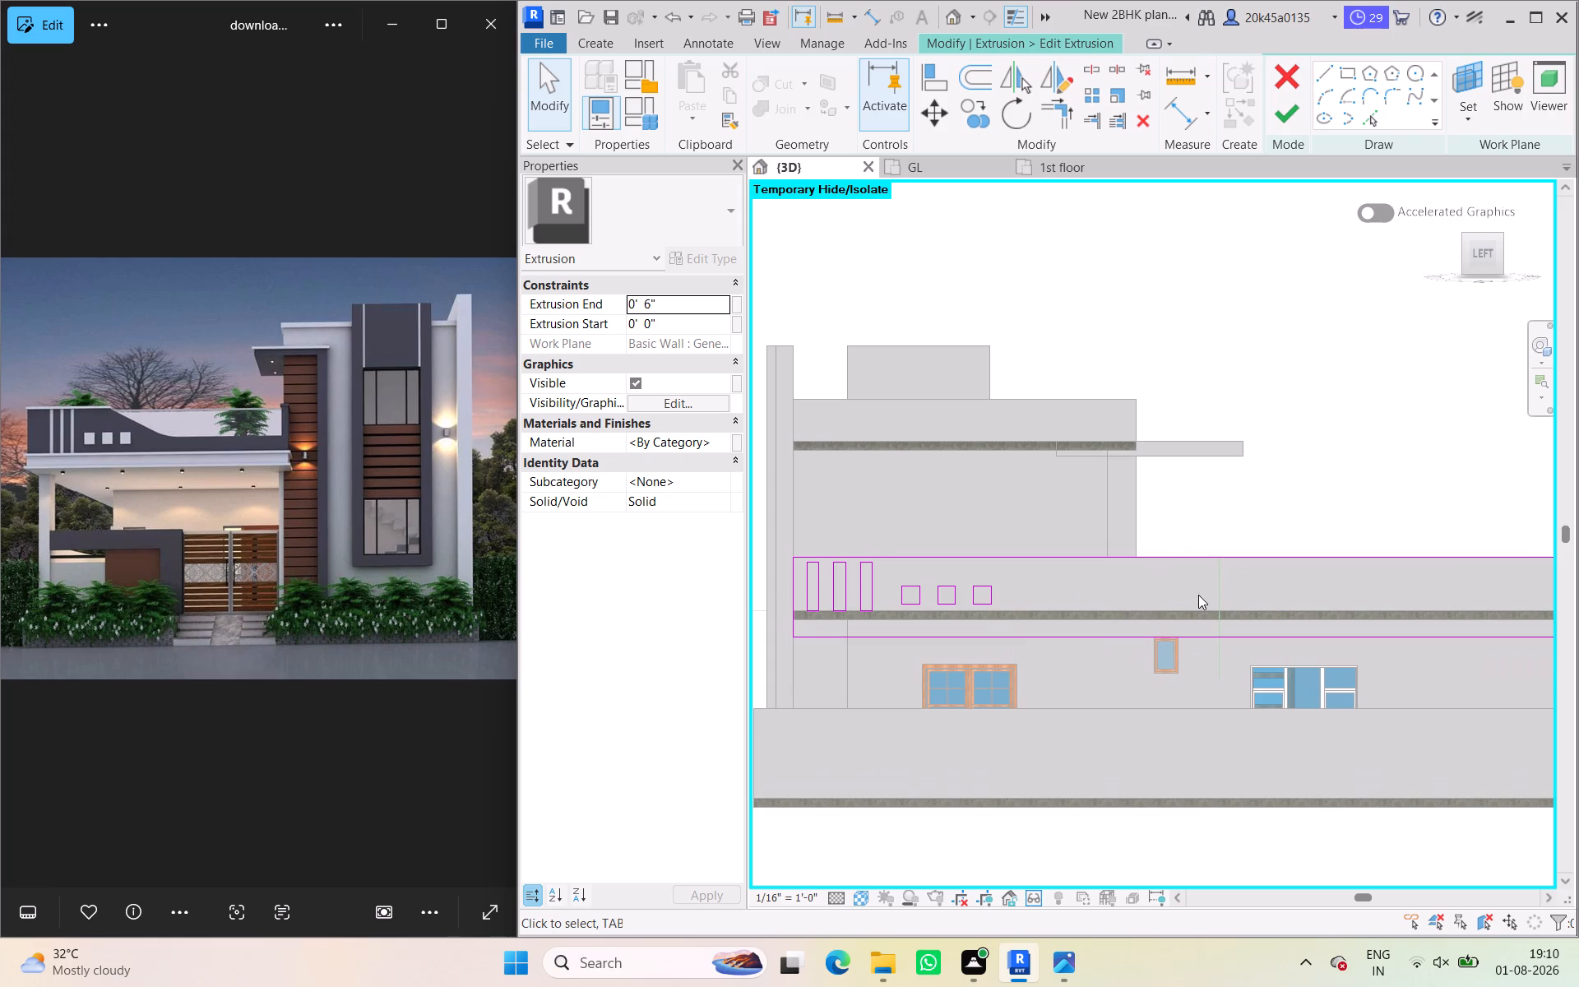
# Add a horizontal line to the parapet sketch using Pick Lines, offset 1'-0" above the slab's top edge.
pyautogui.click(1366, 116)
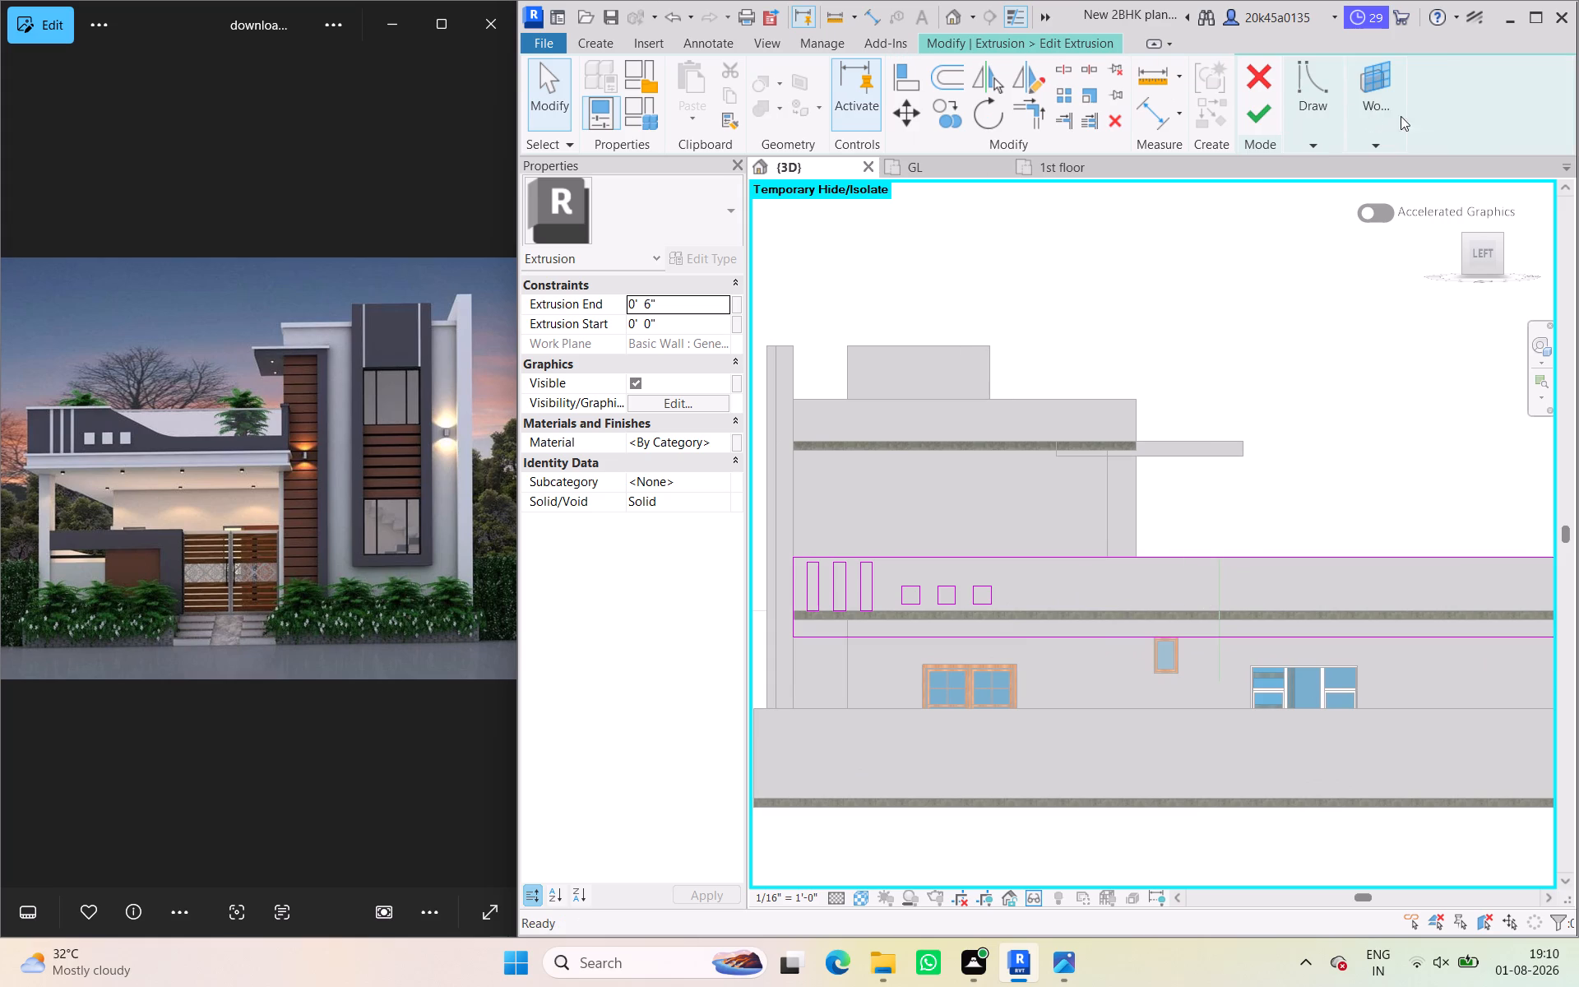
pyautogui.click(1299, 137)
pyautogui.click(1496, 169)
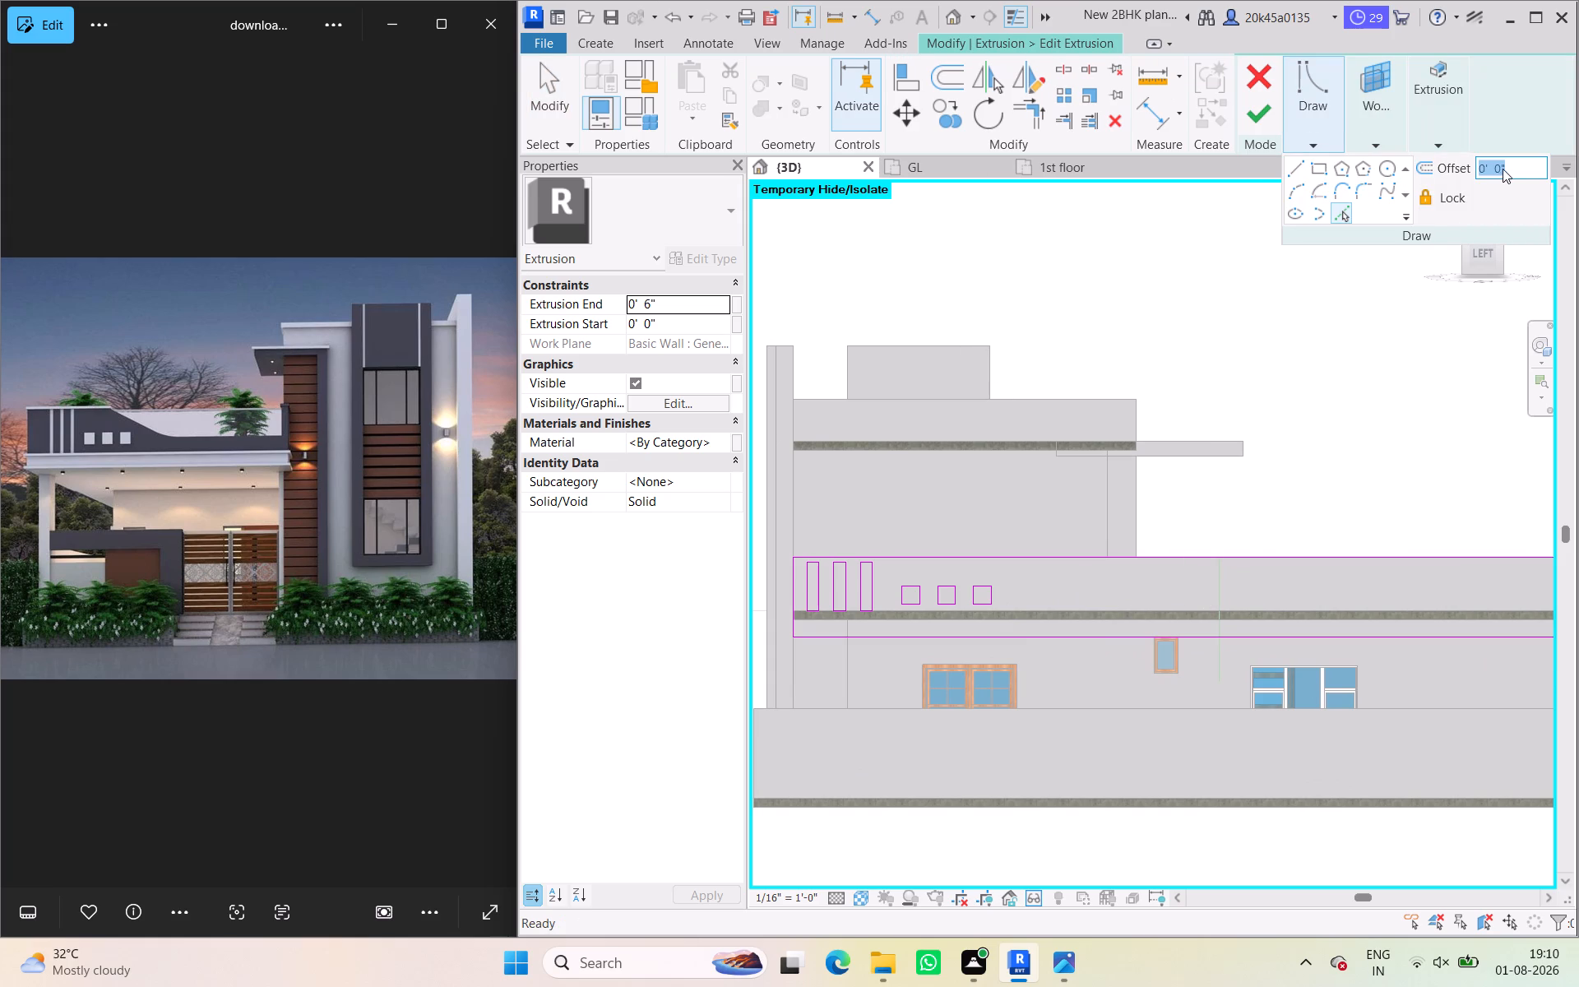
pyautogui.press('6')
pyautogui.press('BackSpace')
pyautogui.press('1')
pyautogui.hotkey('shift', '"')
pyautogui.press('Return')
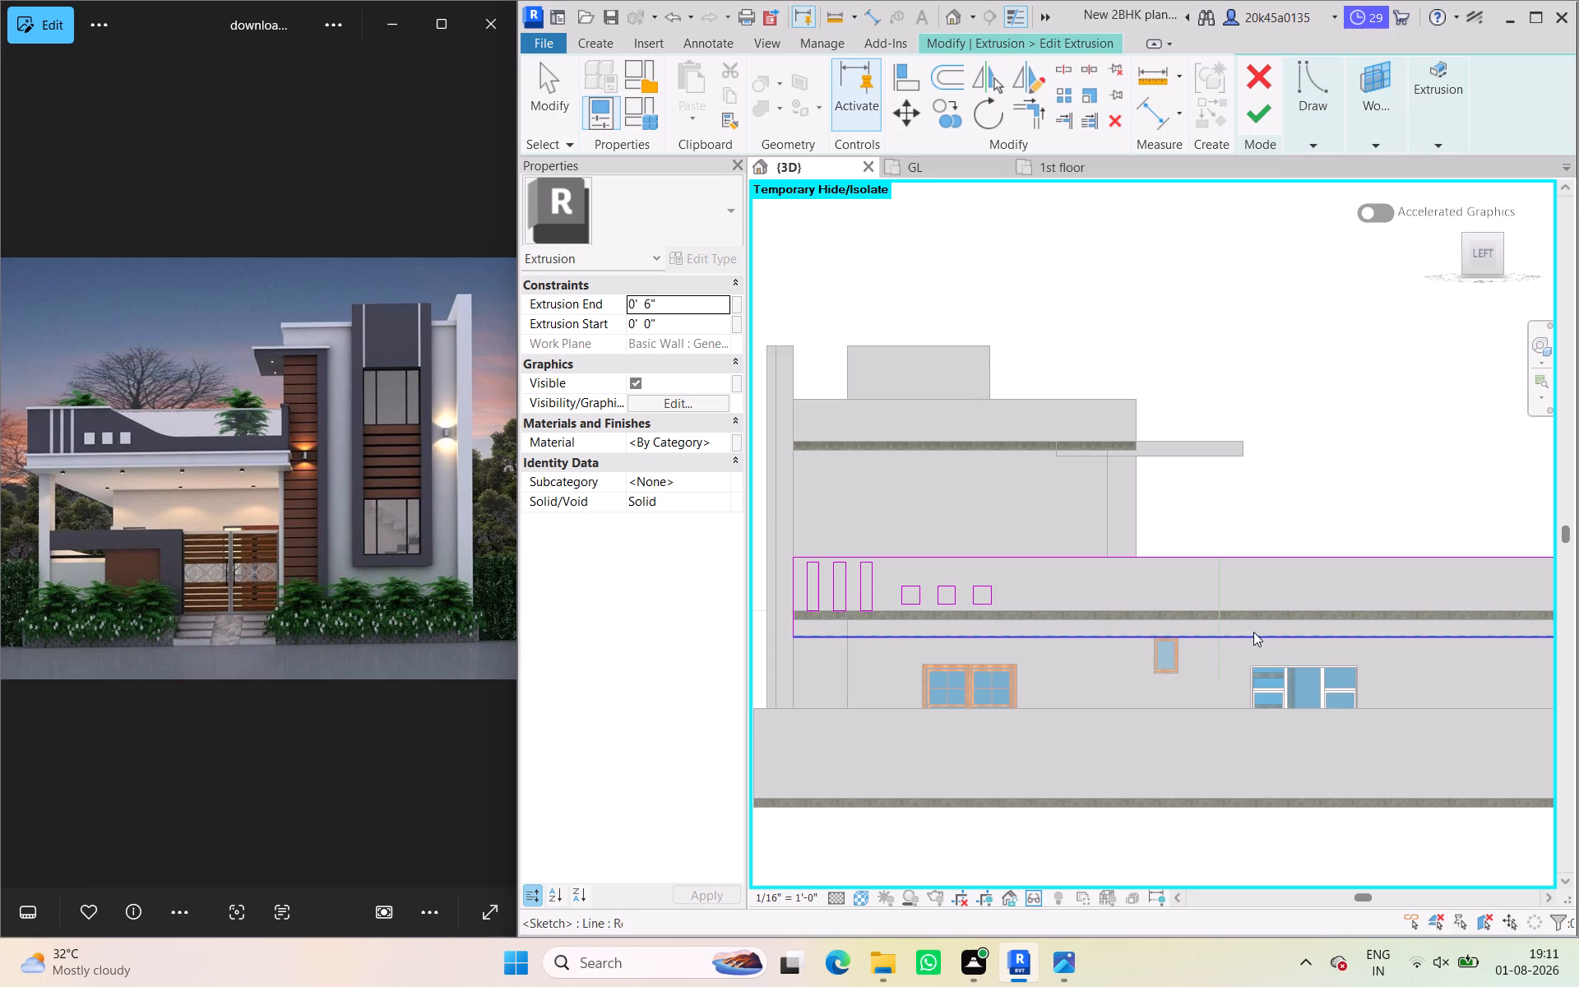
pyautogui.scroll(3, 1255, 636)
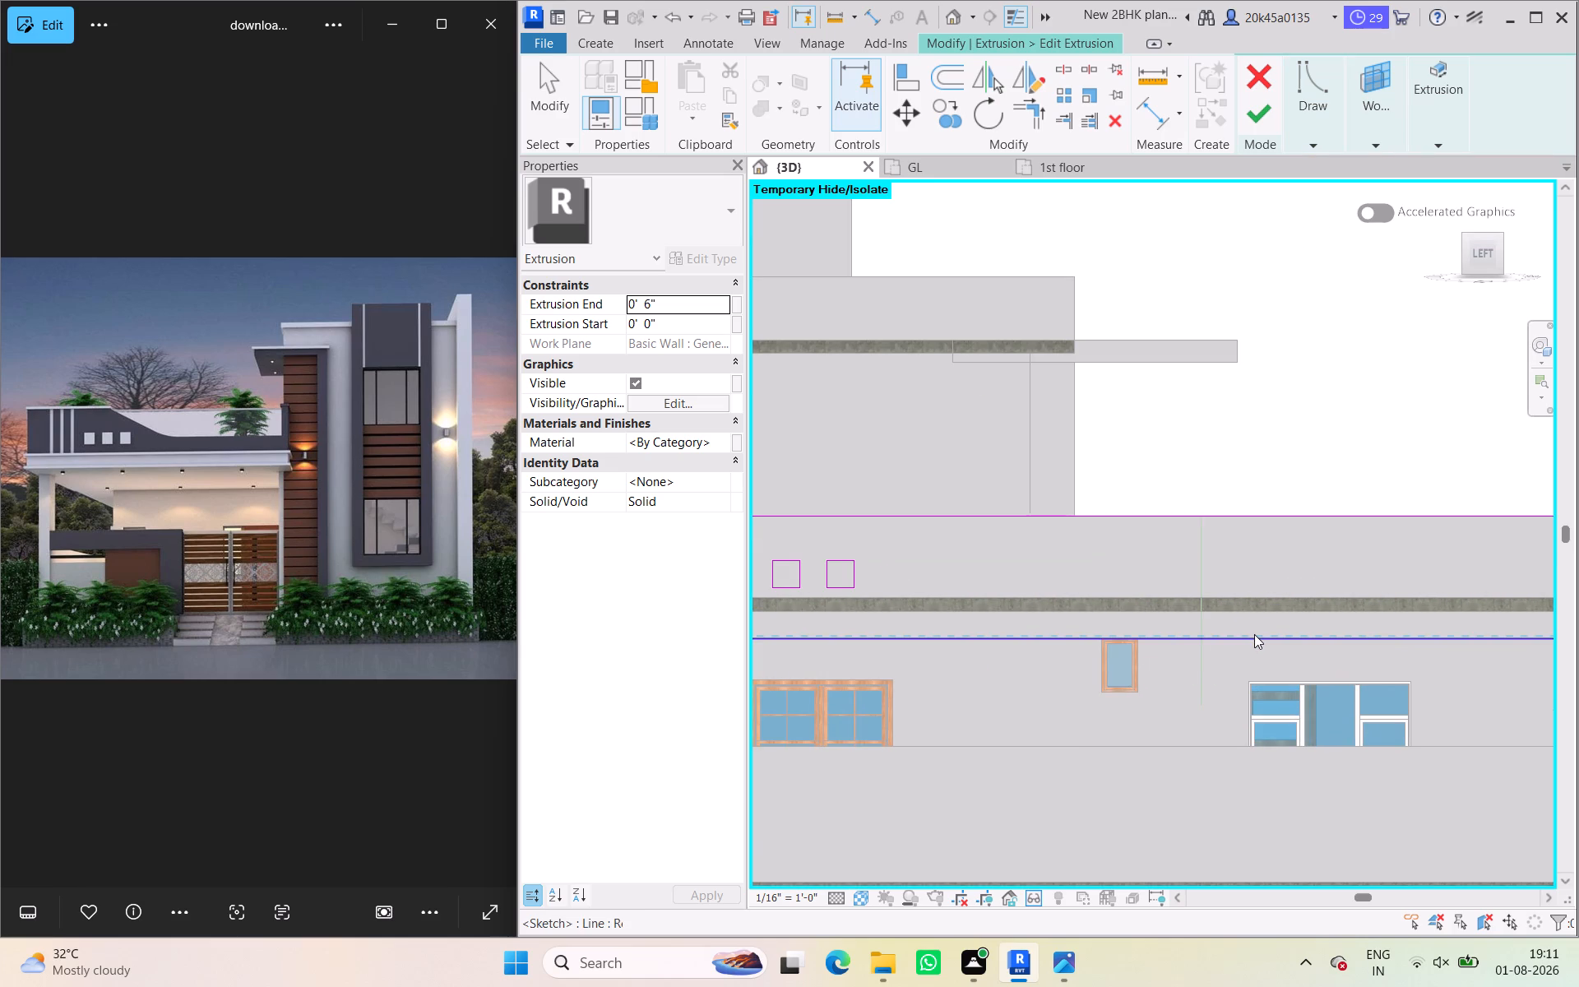
pyautogui.scroll(-3, 1255, 636)
pyautogui.middleClick(1255, 629)
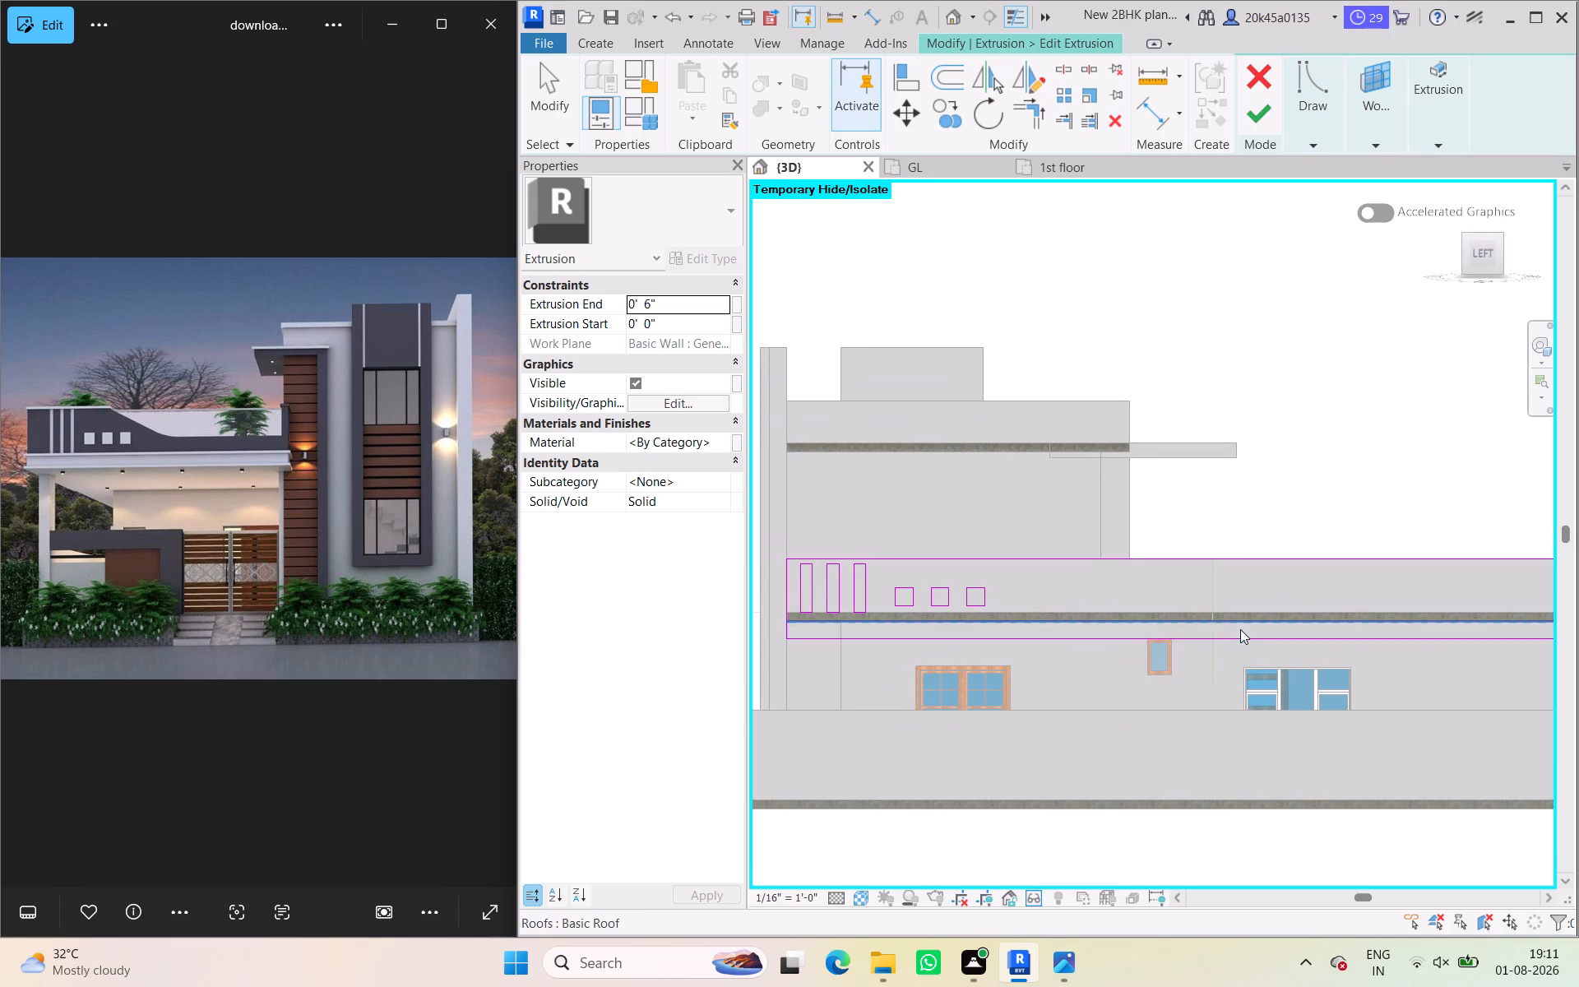
pyautogui.click(1308, 145)
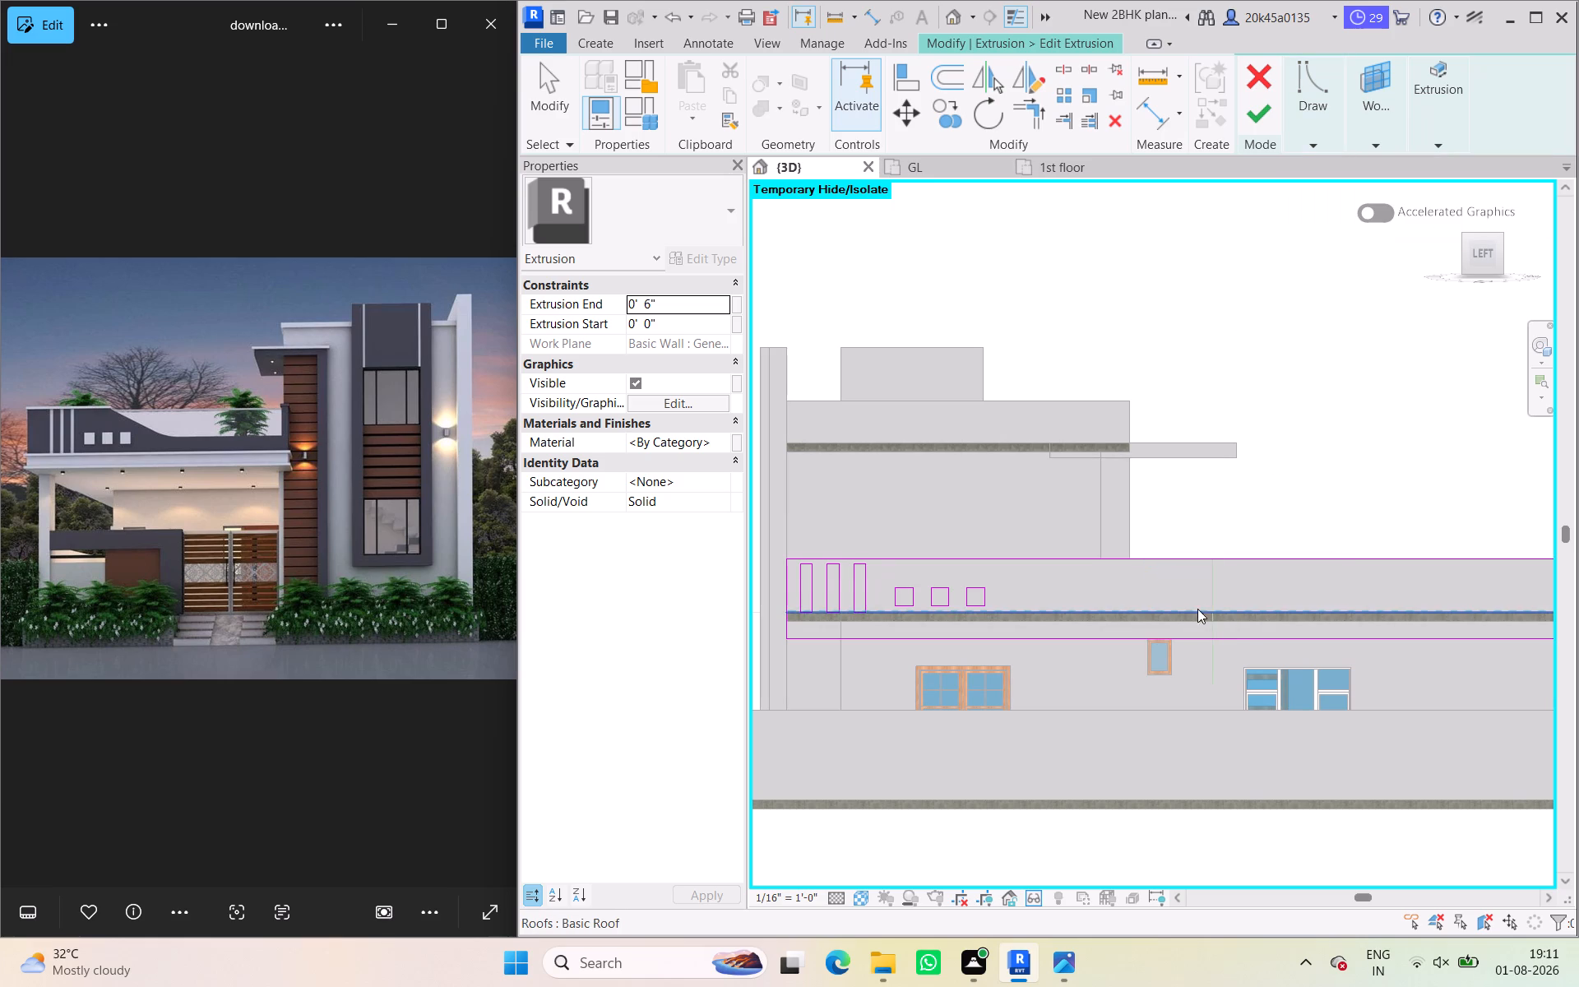
pyautogui.click(1315, 141)
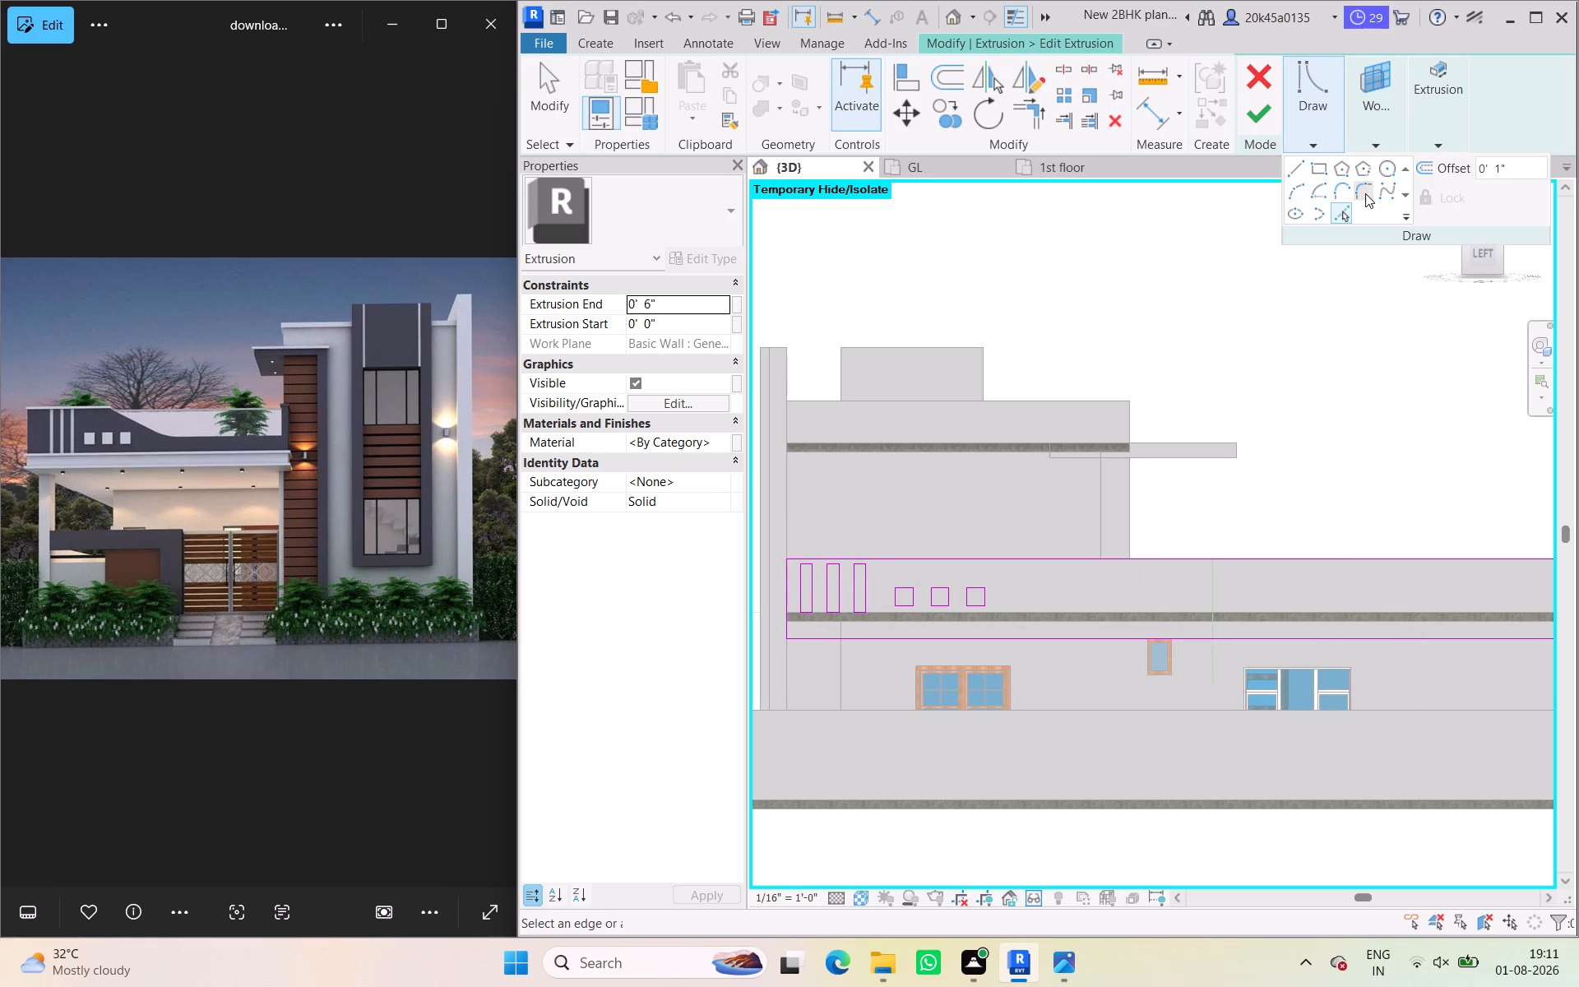
pyautogui.moveTo(1520, 169); pyautogui.dragTo(1457, 169)
pyautogui.write("1'")
pyautogui.press('Return')
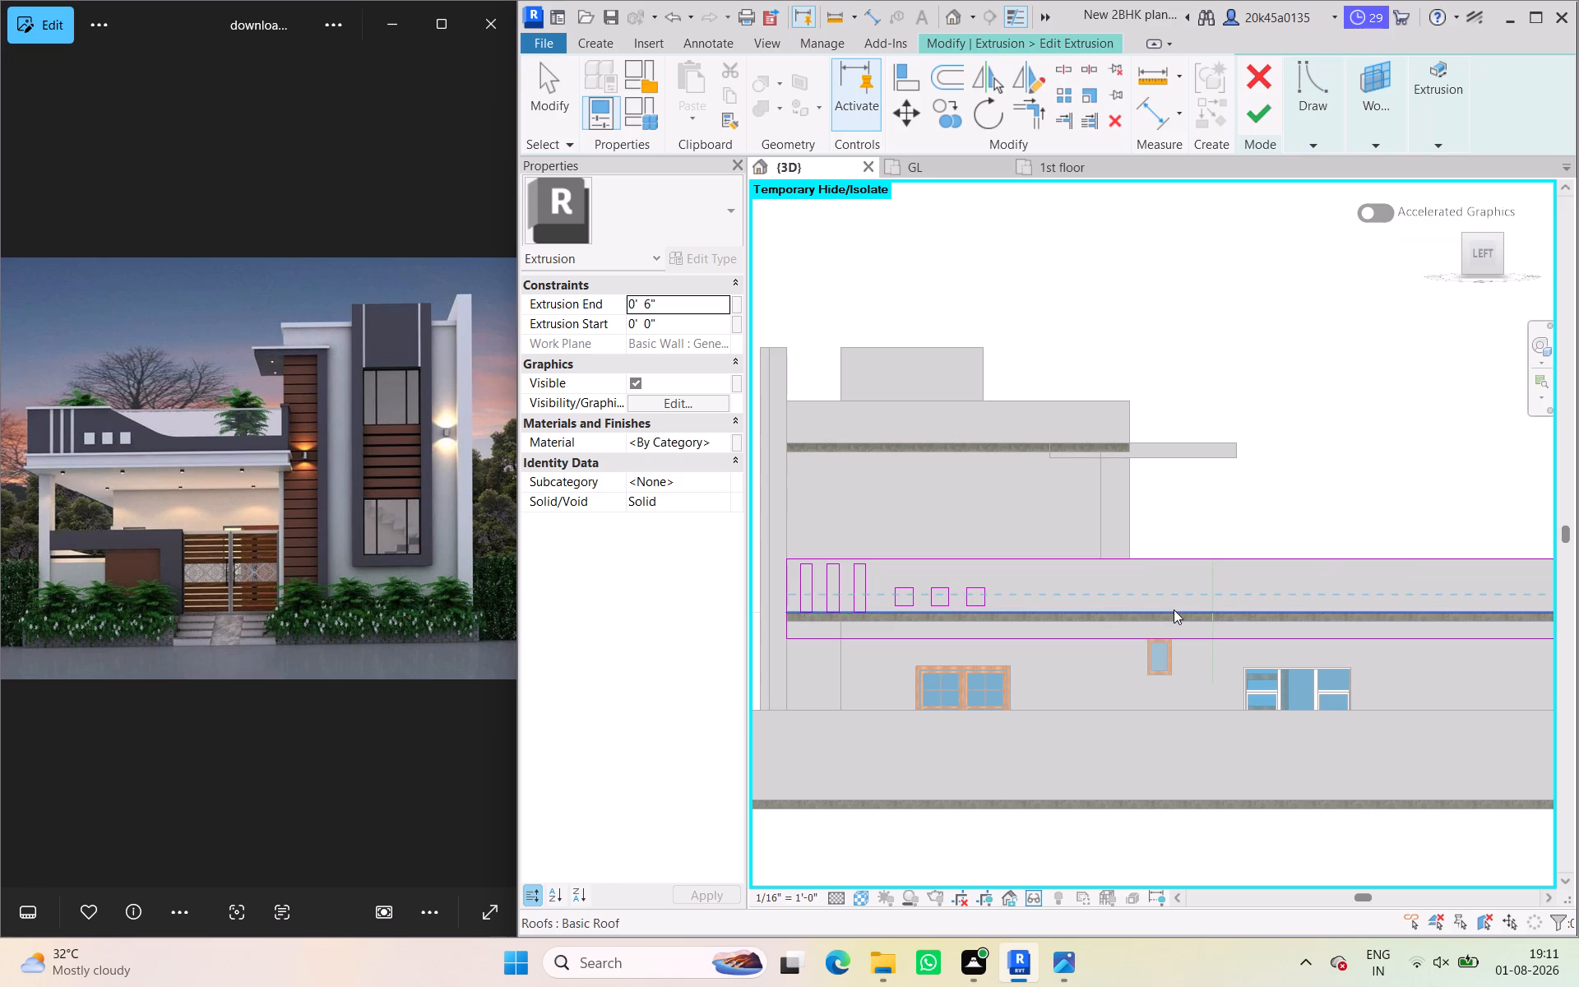
pyautogui.click(1174, 609)
pyautogui.scroll(-2, 1178, 540)
pyautogui.moveTo(1178, 538); pyautogui.dragTo(1113, 531, button='middle')
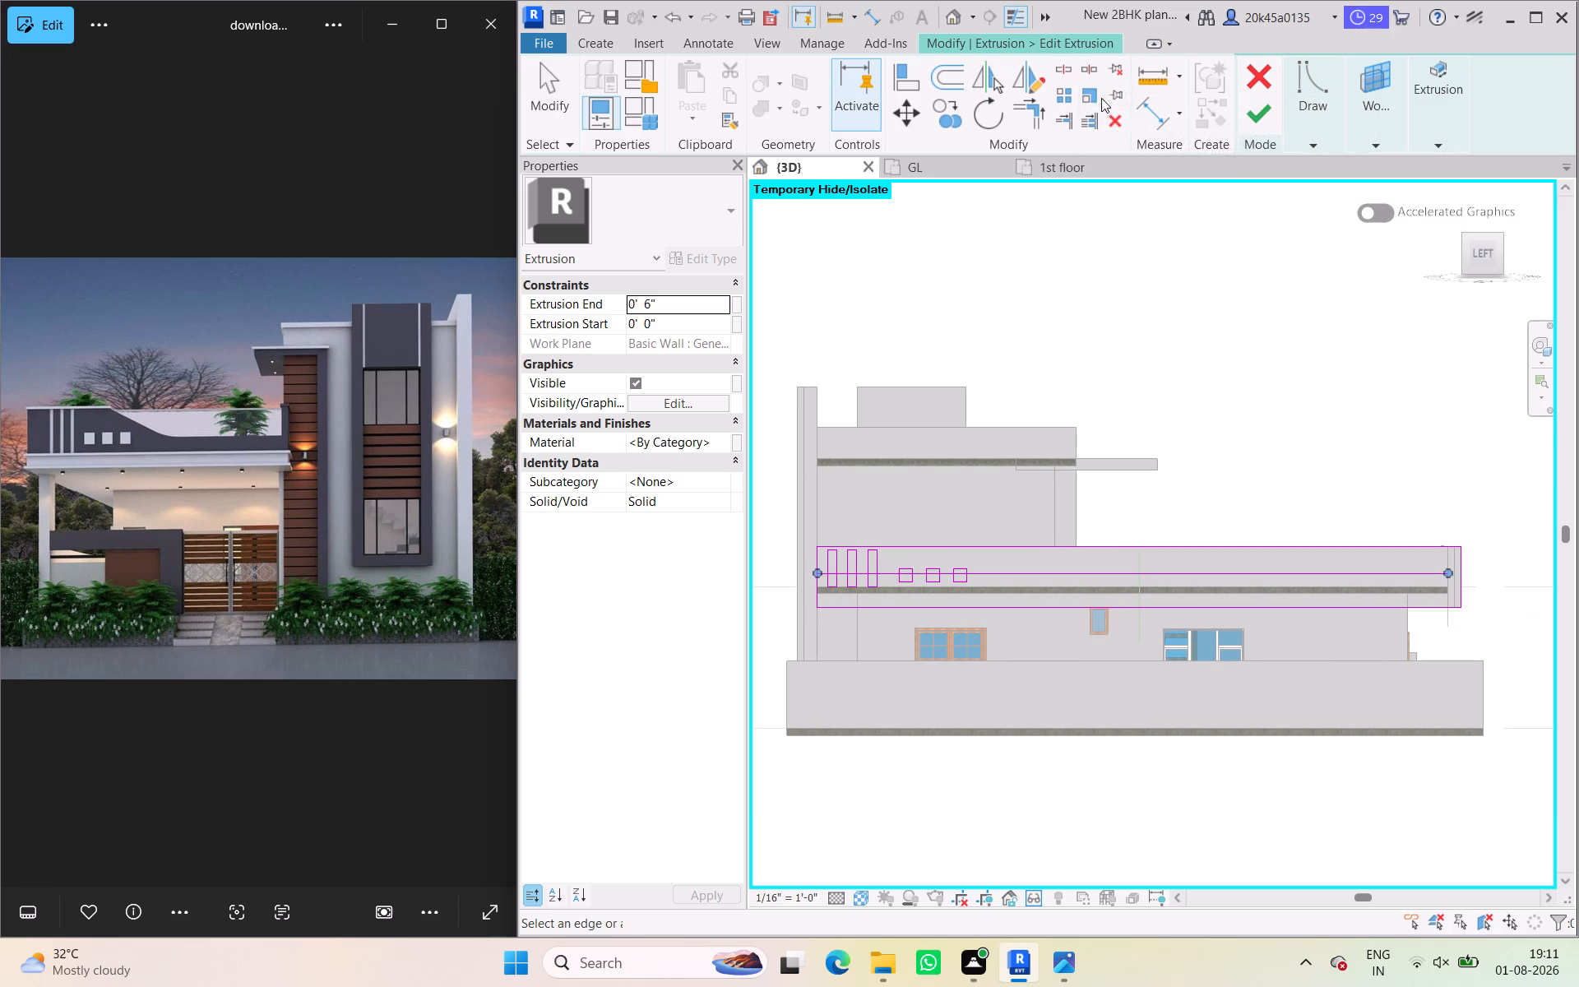
# With zero offset, draw a sloped line about 6' long from the profile's top edge above the middle square down to the new horizontal line.
pyautogui.click(1317, 145)
pyautogui.click(1291, 175)
pyautogui.scroll(3, 973, 554)
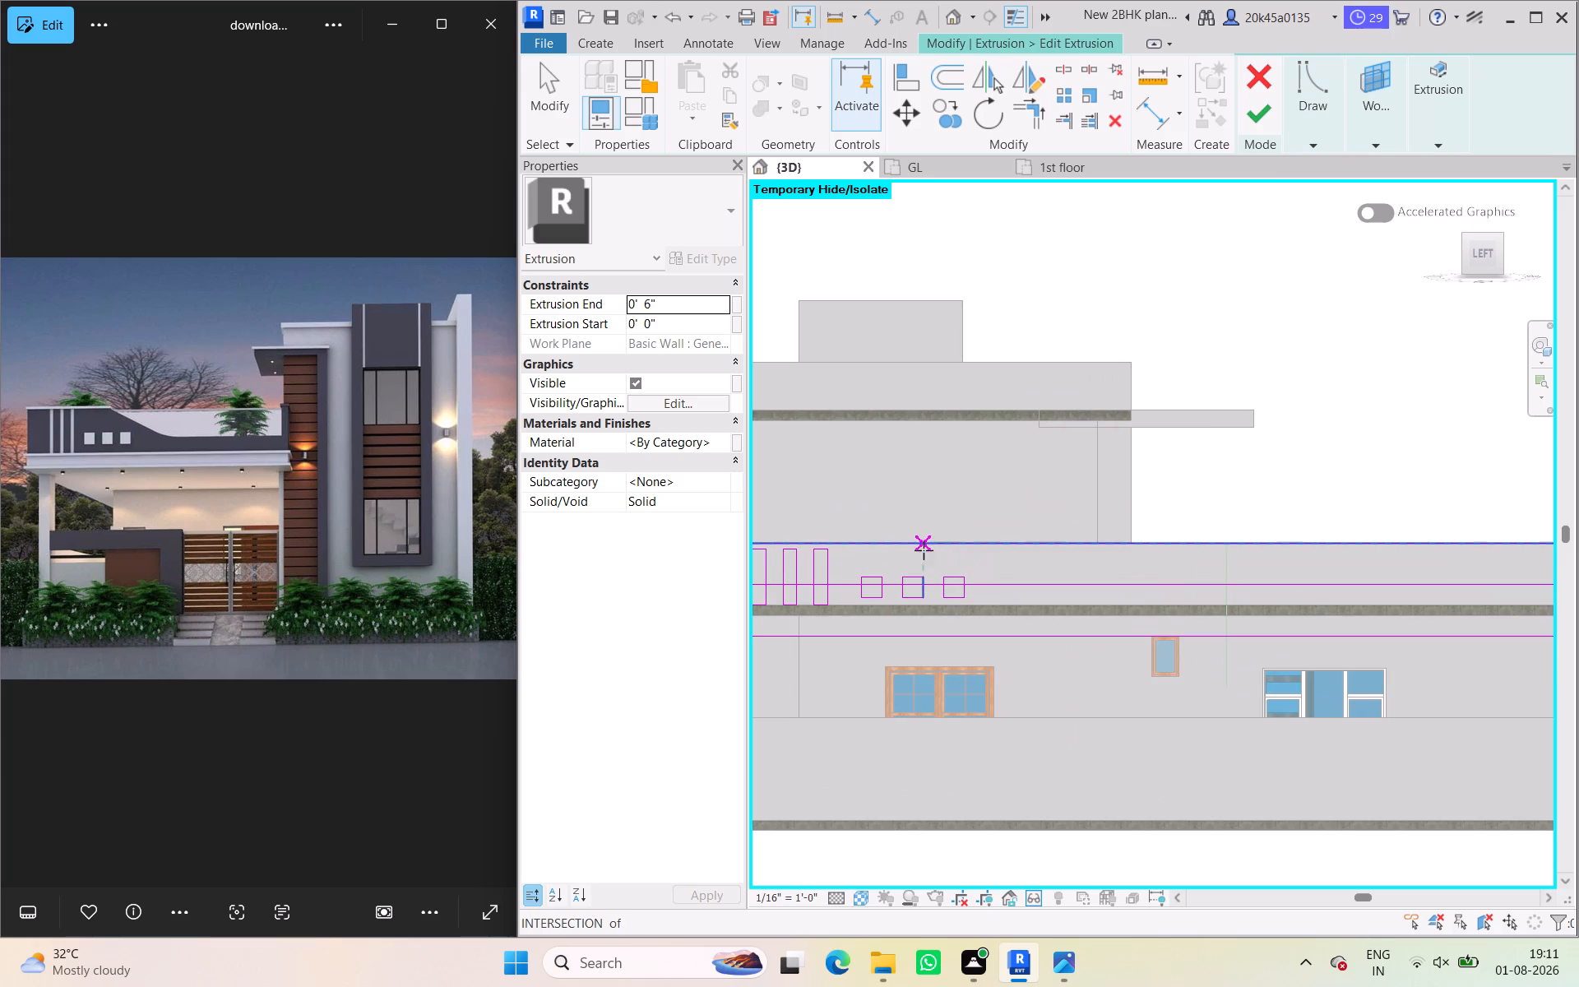
pyautogui.scroll(2, 910, 543)
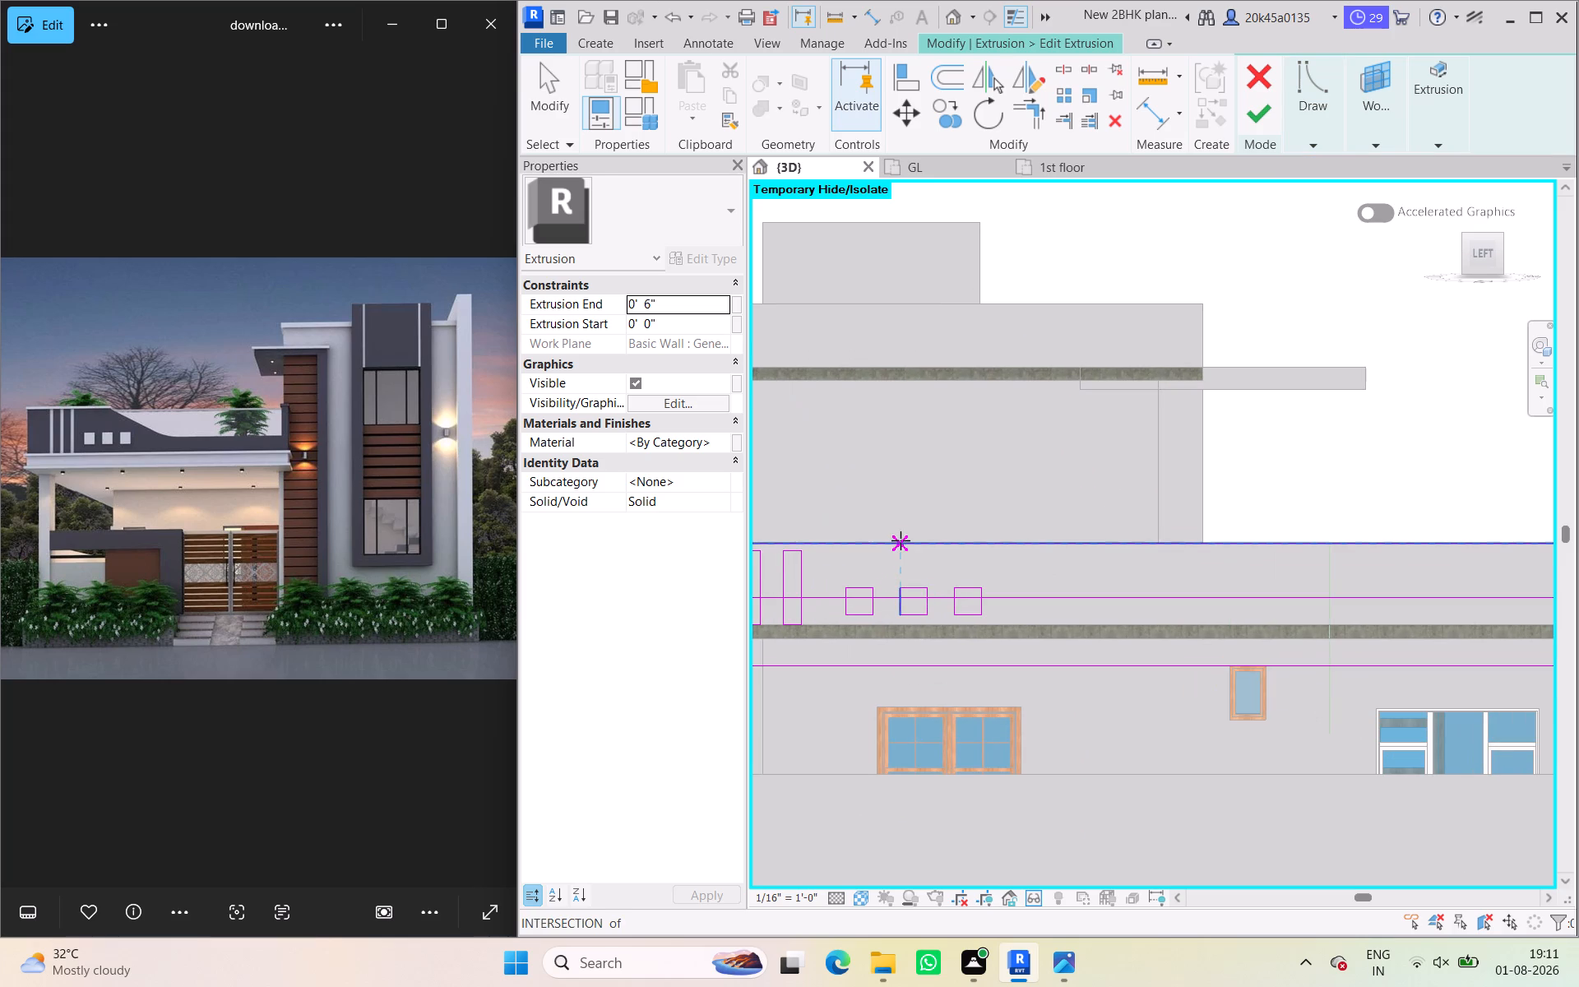
pyautogui.click(901, 540)
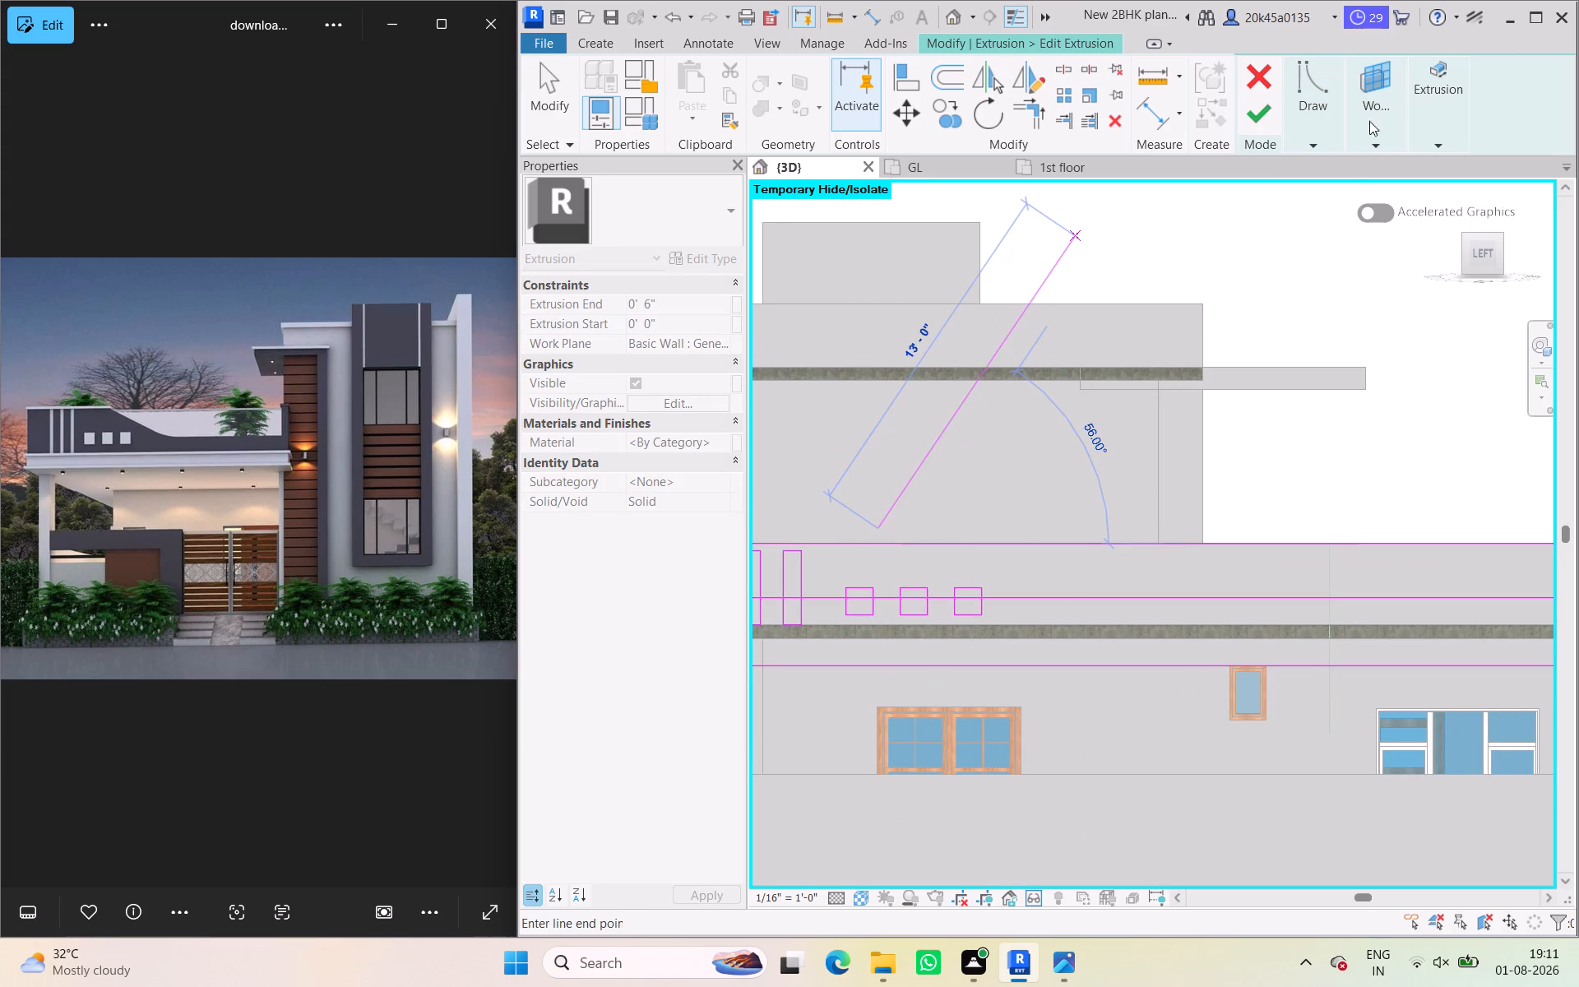
pyautogui.click(1315, 137)
pyautogui.click(1330, 154)
pyautogui.click(1306, 145)
pyautogui.click(1495, 174)
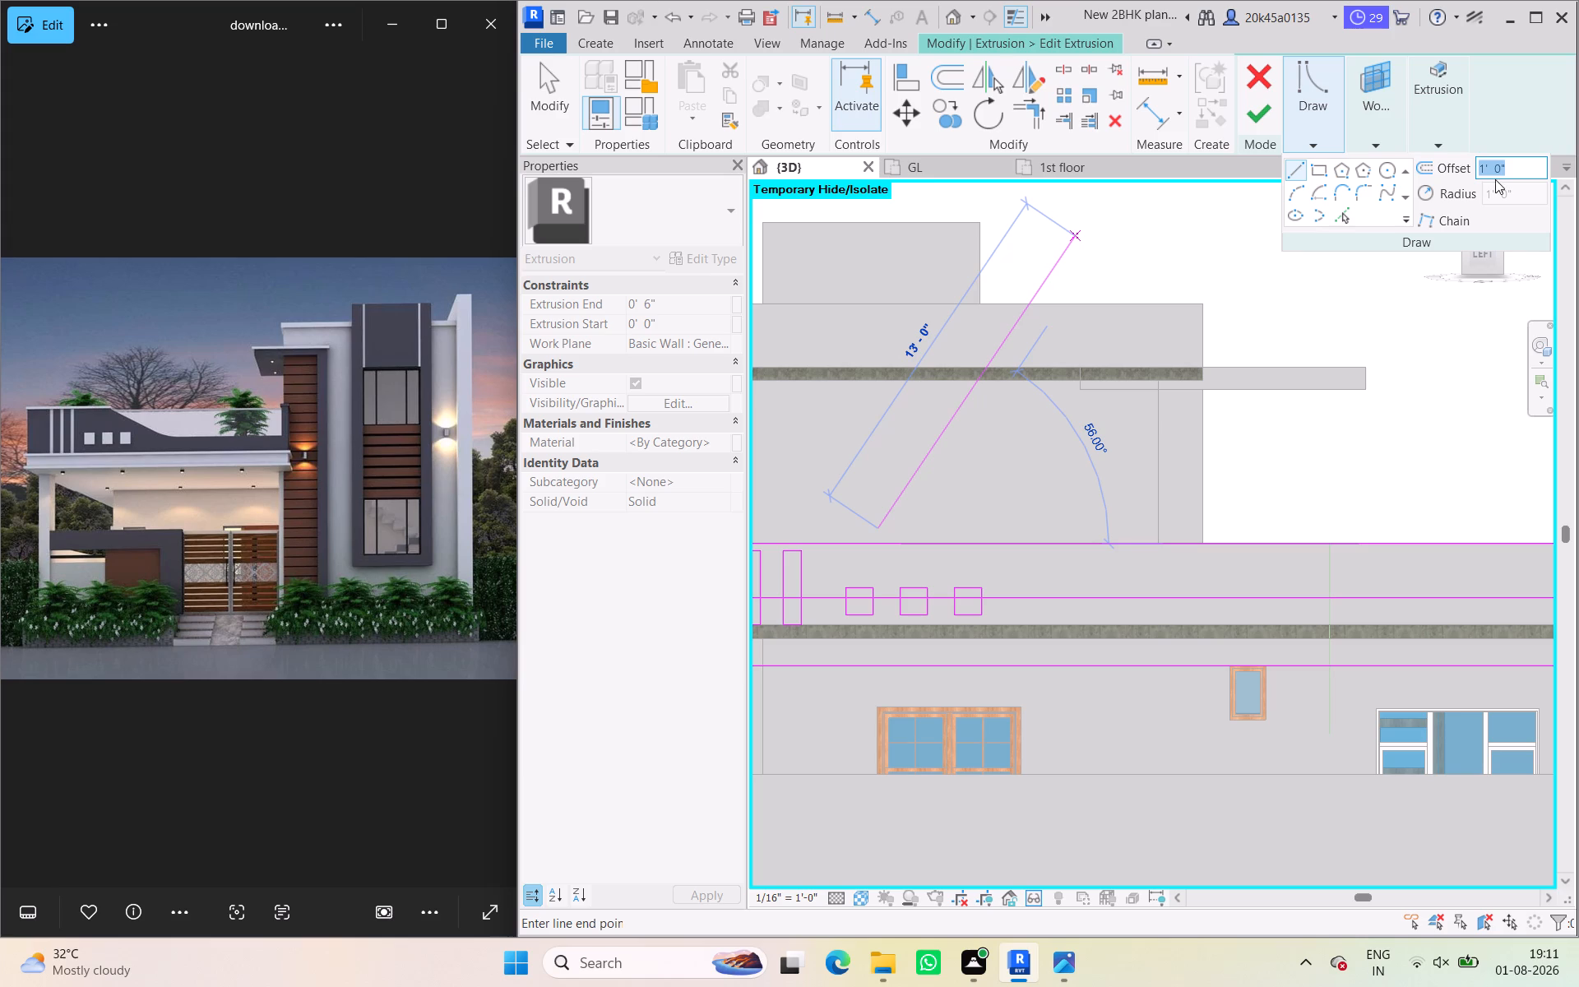
pyautogui.press('0')
pyautogui.press('Return')
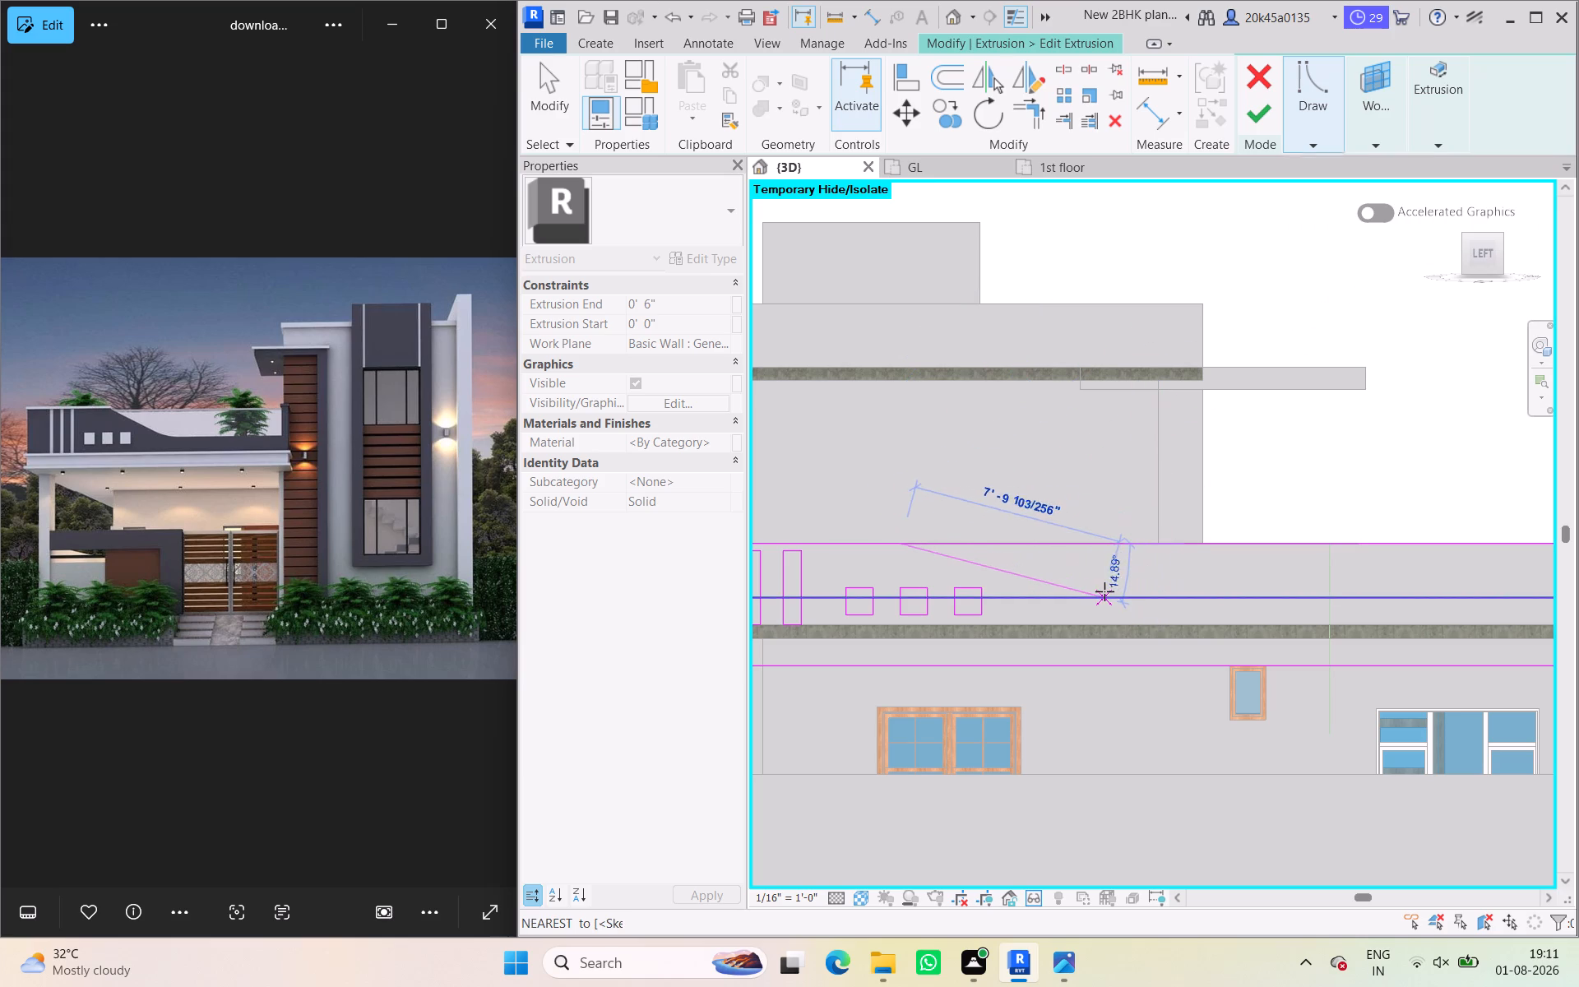
pyautogui.scroll(3, 1114, 593)
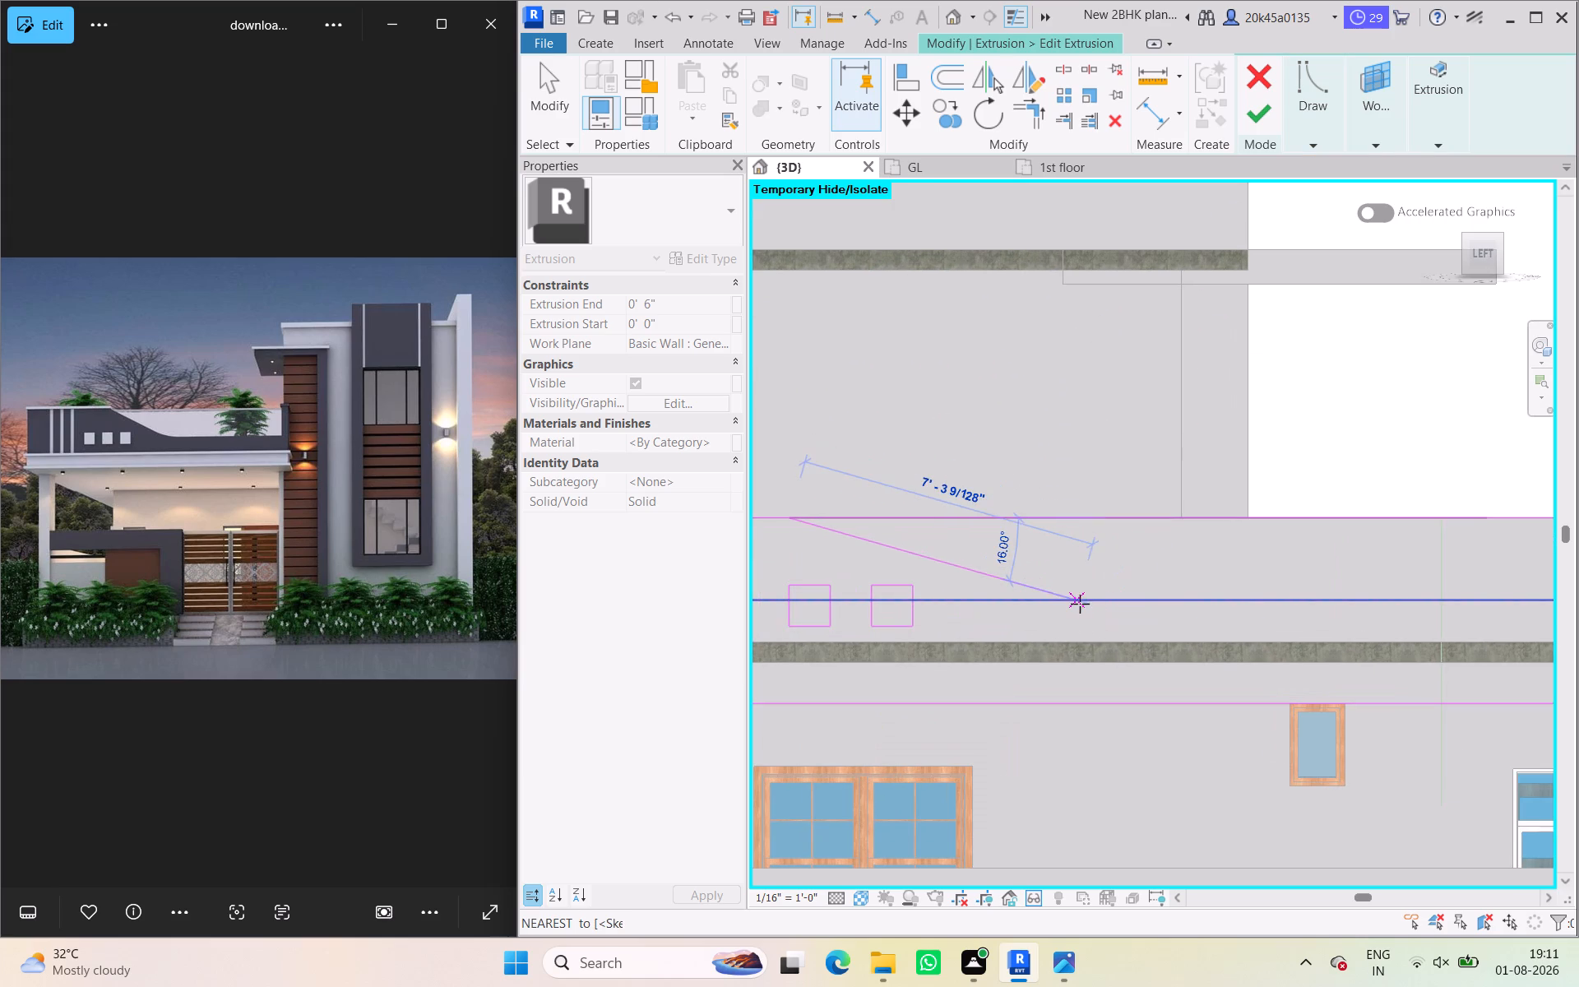
pyautogui.scroll(-1, 1025, 602)
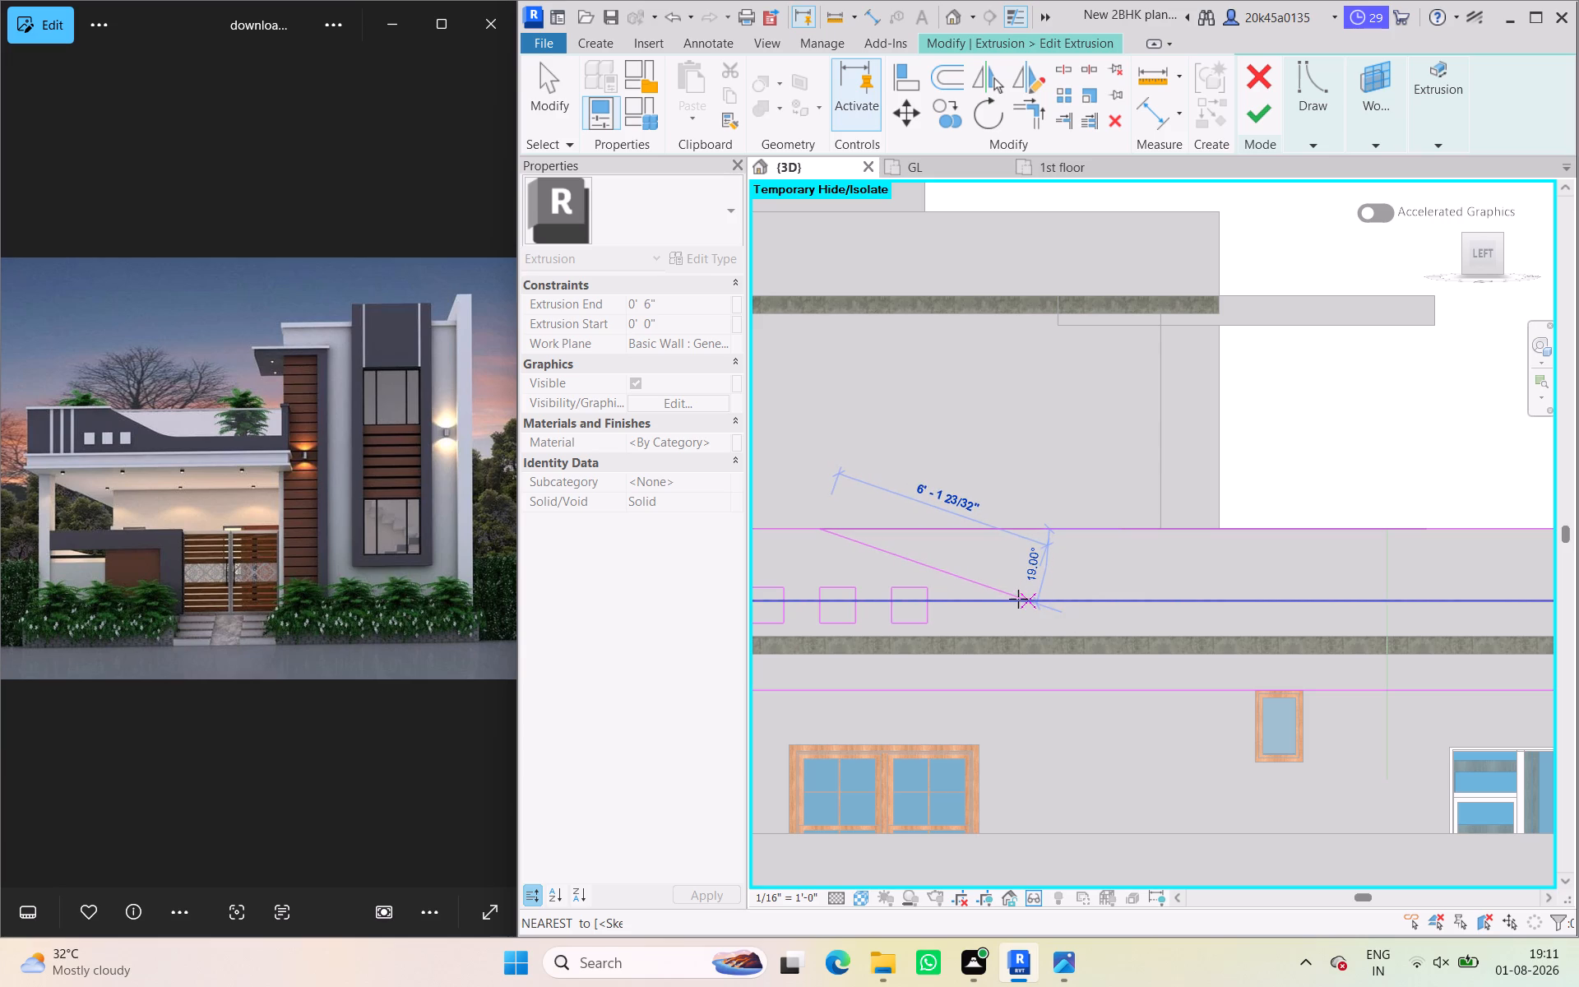
pyautogui.click(1013, 599)
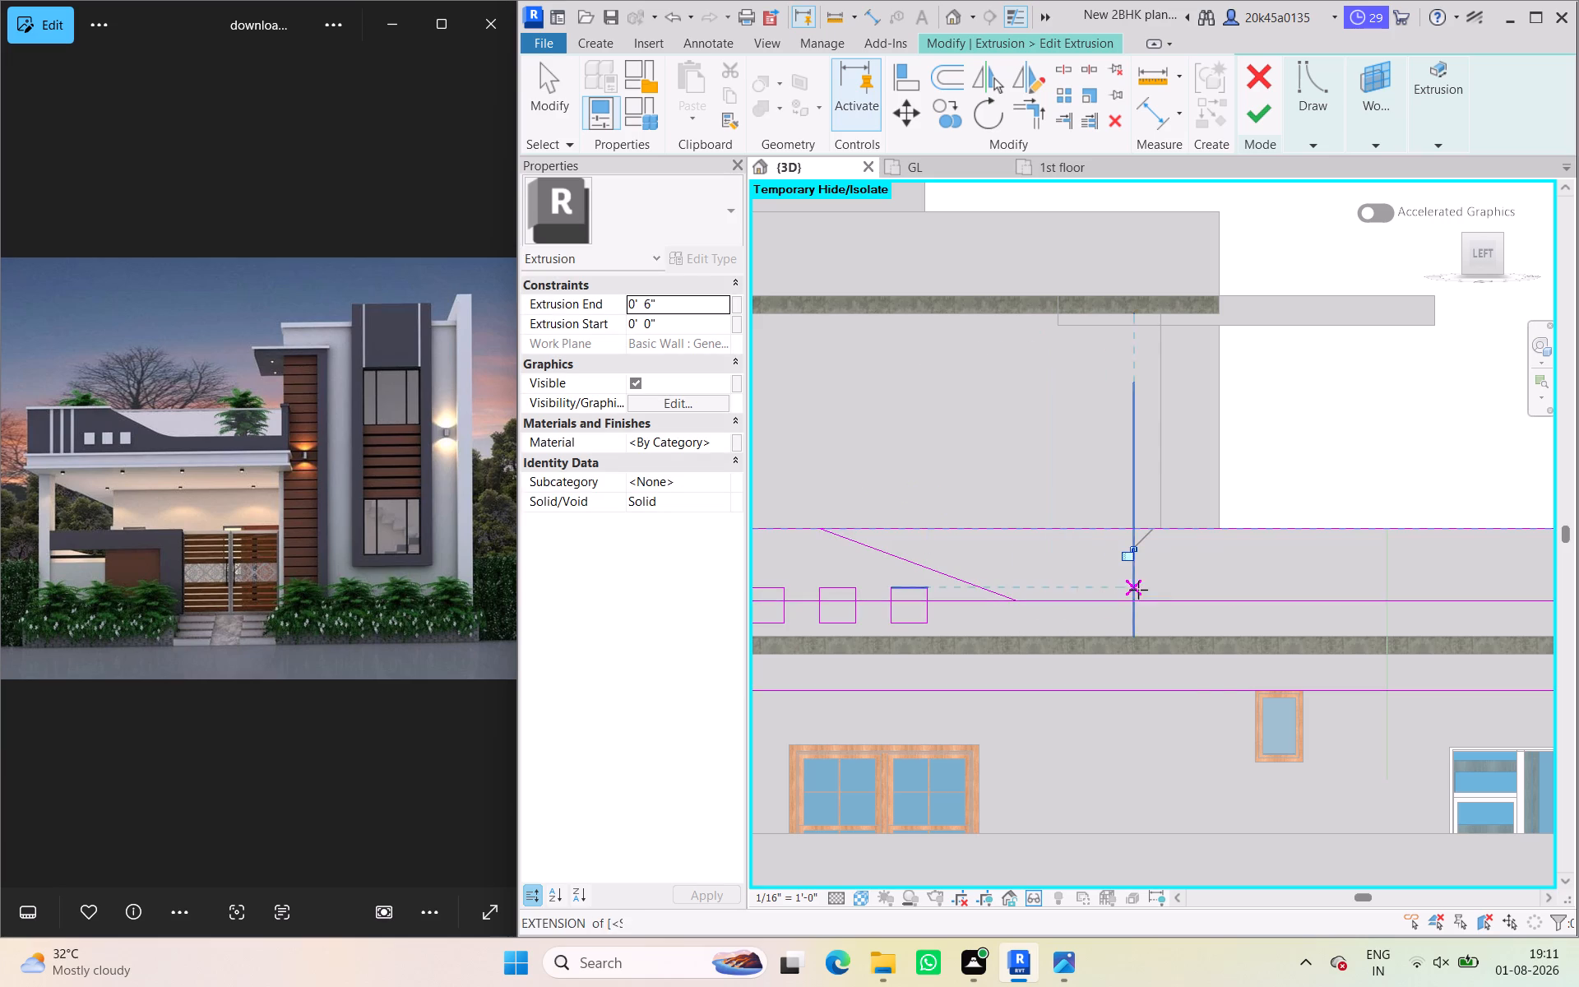
pyautogui.click(539, 102)
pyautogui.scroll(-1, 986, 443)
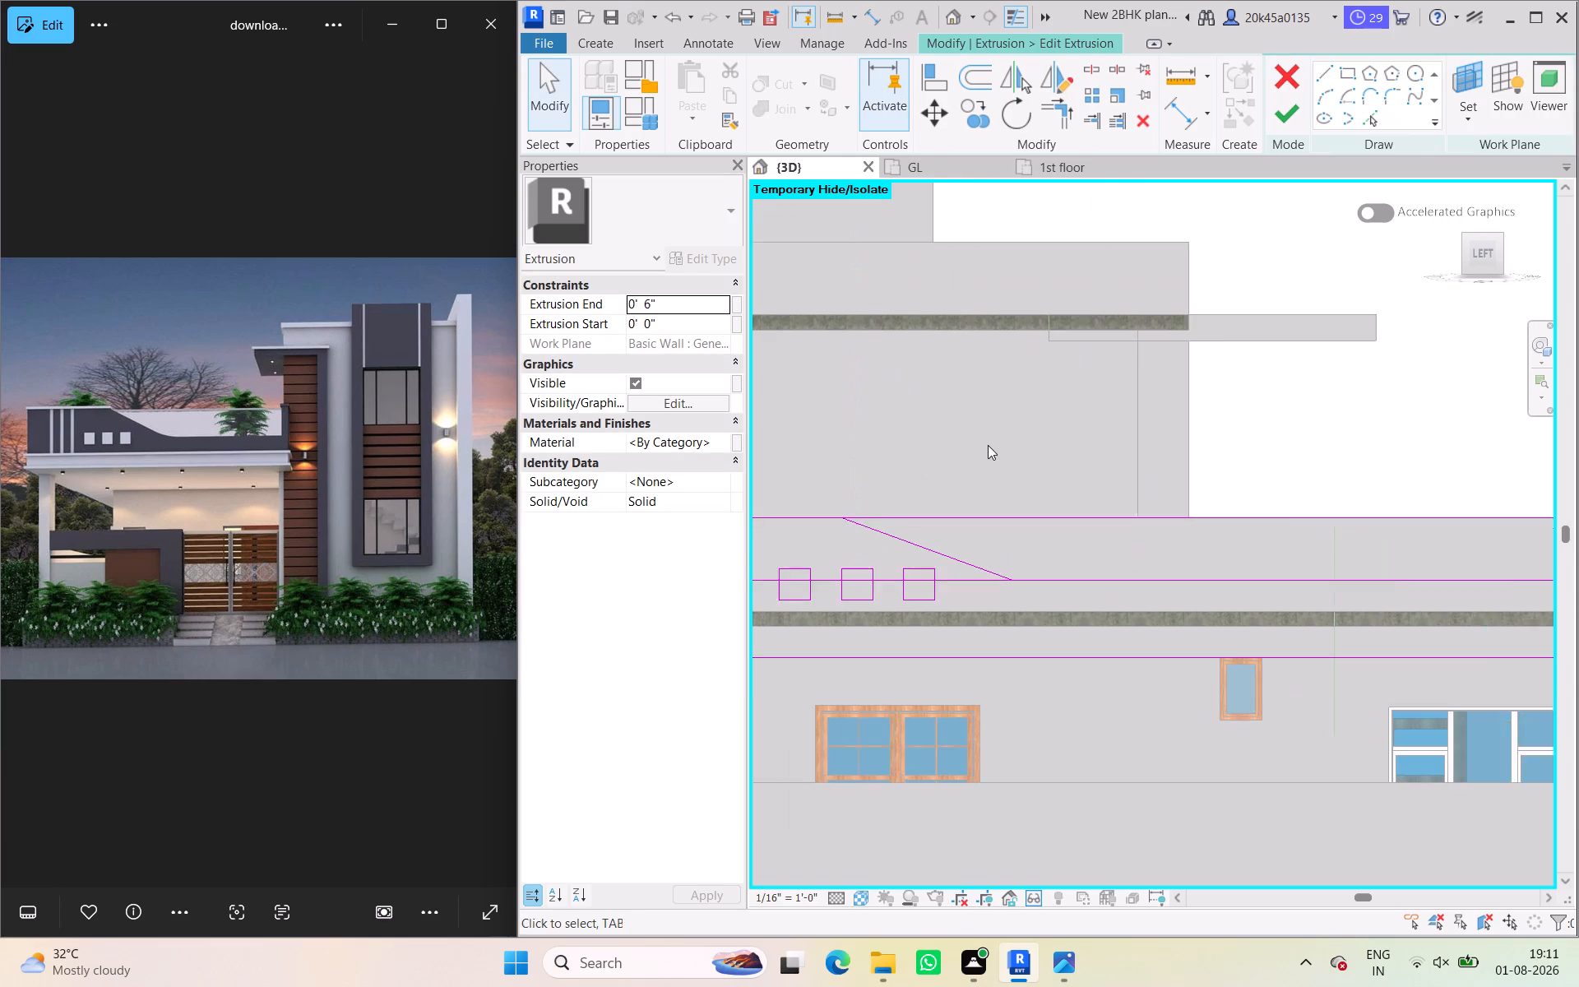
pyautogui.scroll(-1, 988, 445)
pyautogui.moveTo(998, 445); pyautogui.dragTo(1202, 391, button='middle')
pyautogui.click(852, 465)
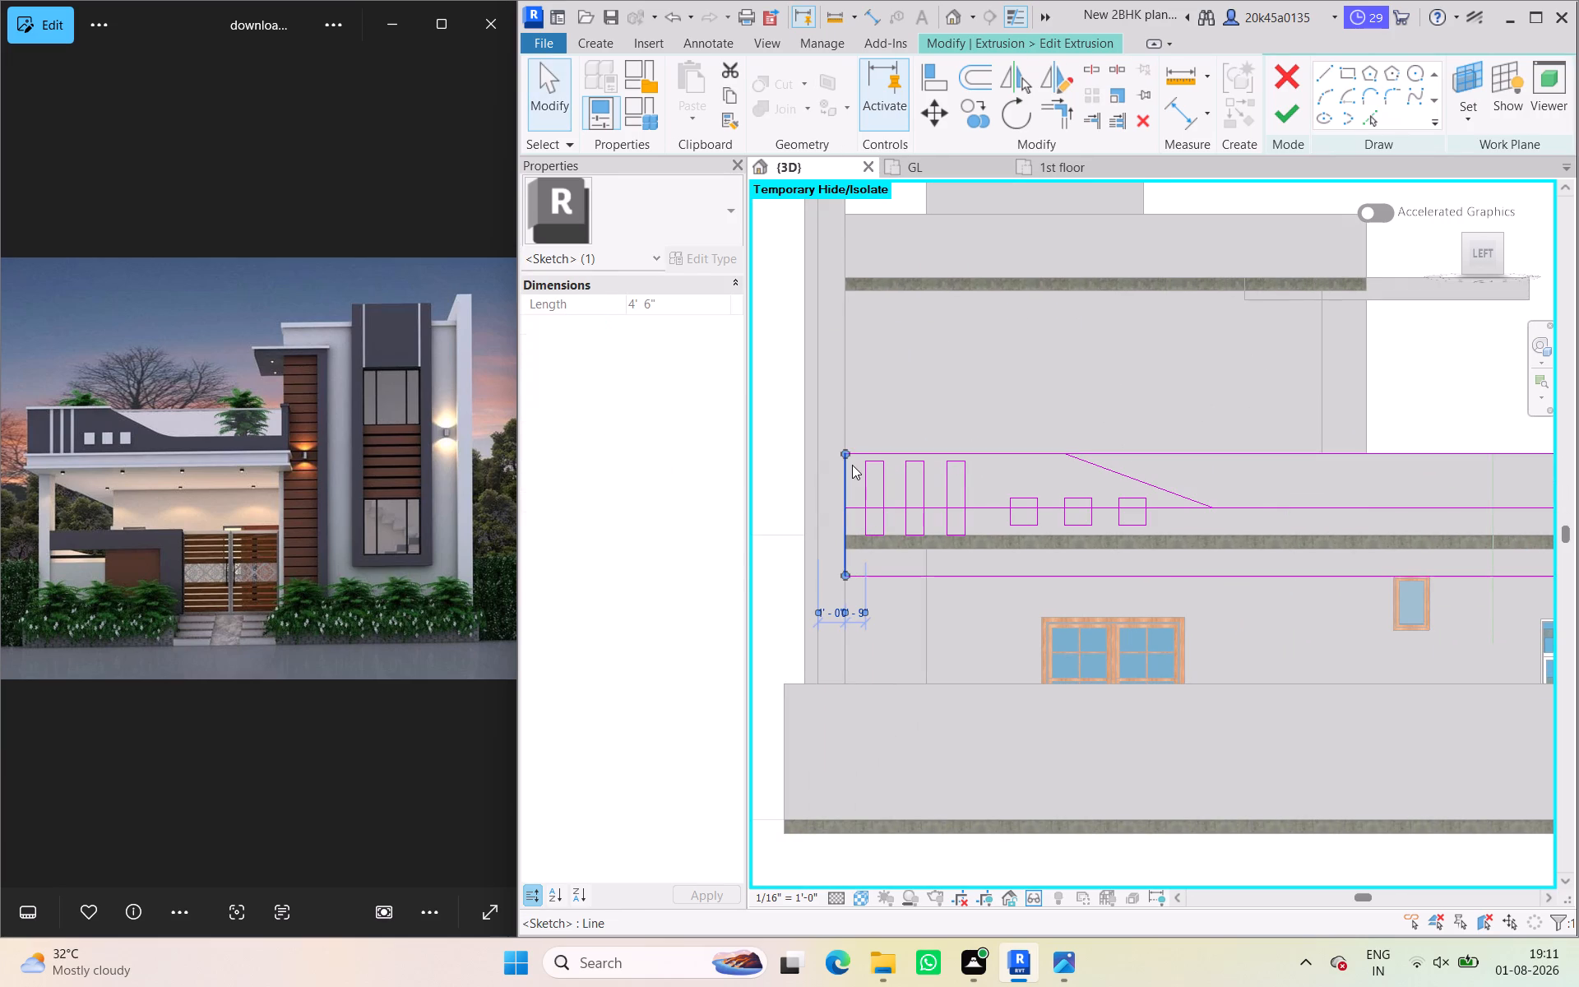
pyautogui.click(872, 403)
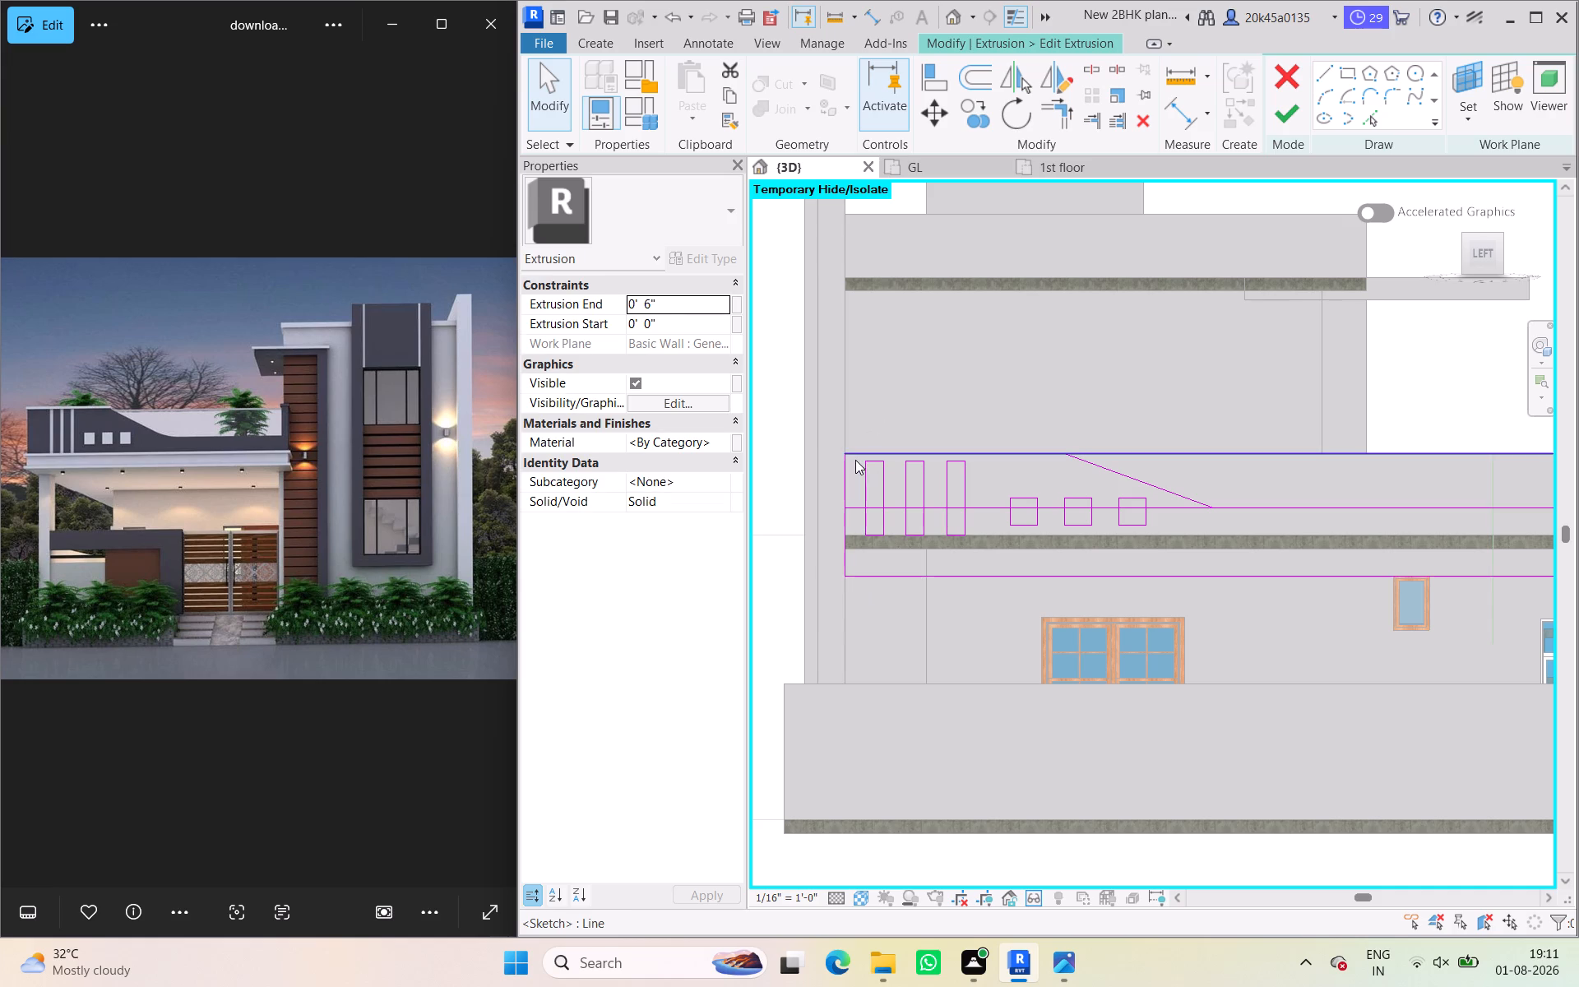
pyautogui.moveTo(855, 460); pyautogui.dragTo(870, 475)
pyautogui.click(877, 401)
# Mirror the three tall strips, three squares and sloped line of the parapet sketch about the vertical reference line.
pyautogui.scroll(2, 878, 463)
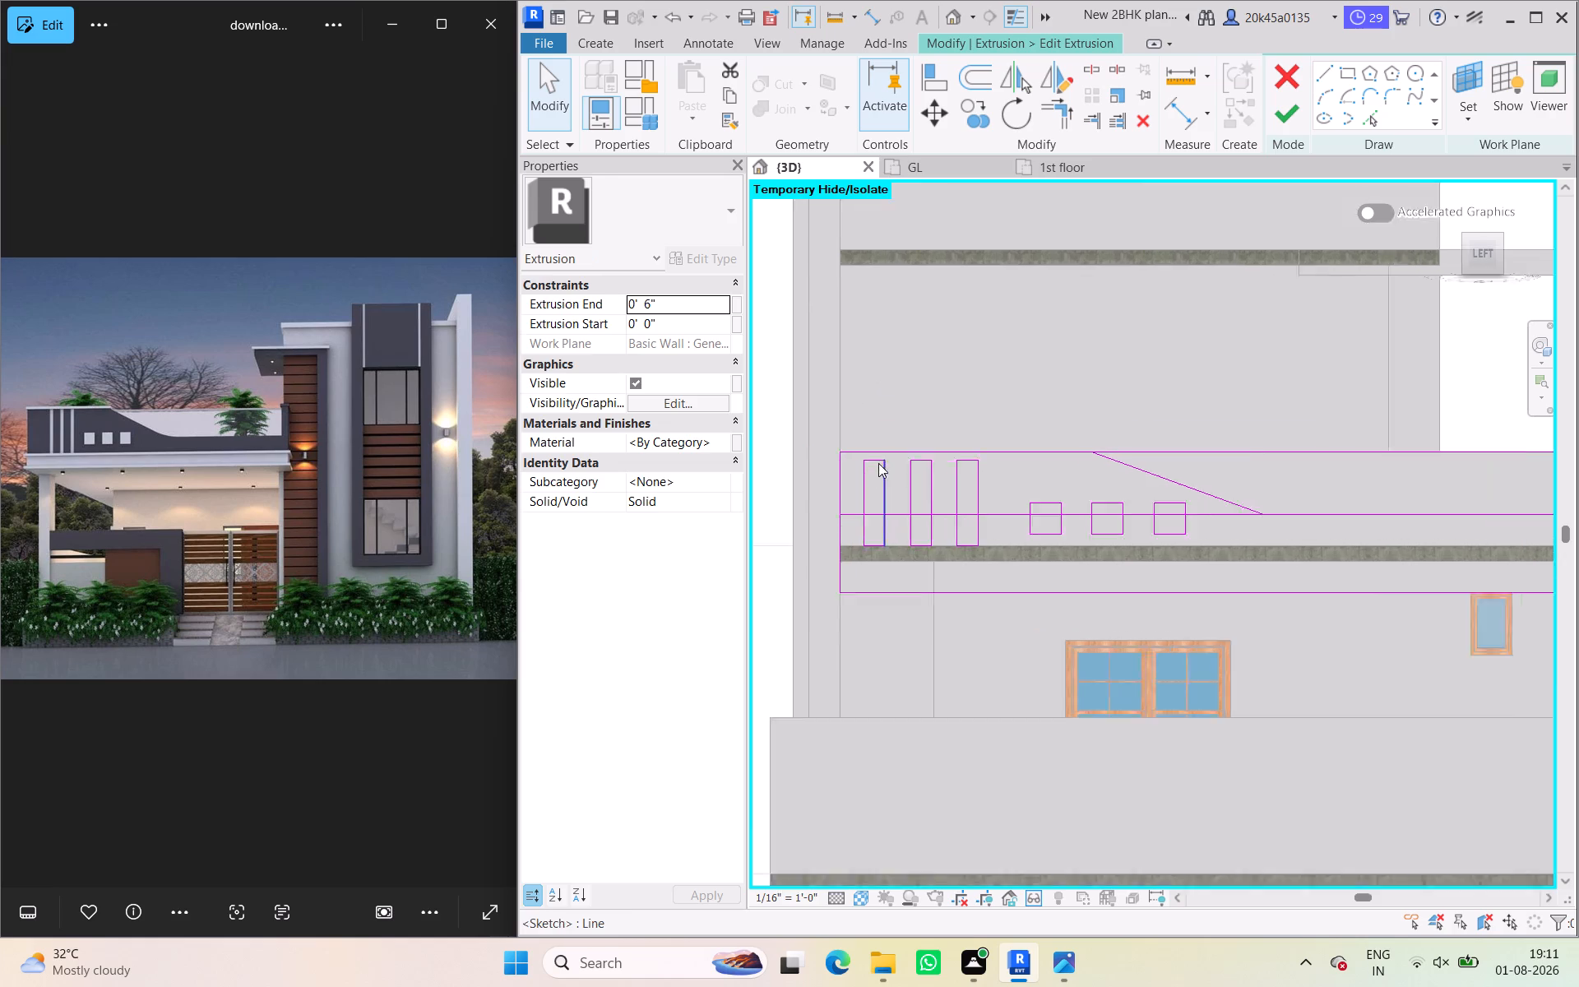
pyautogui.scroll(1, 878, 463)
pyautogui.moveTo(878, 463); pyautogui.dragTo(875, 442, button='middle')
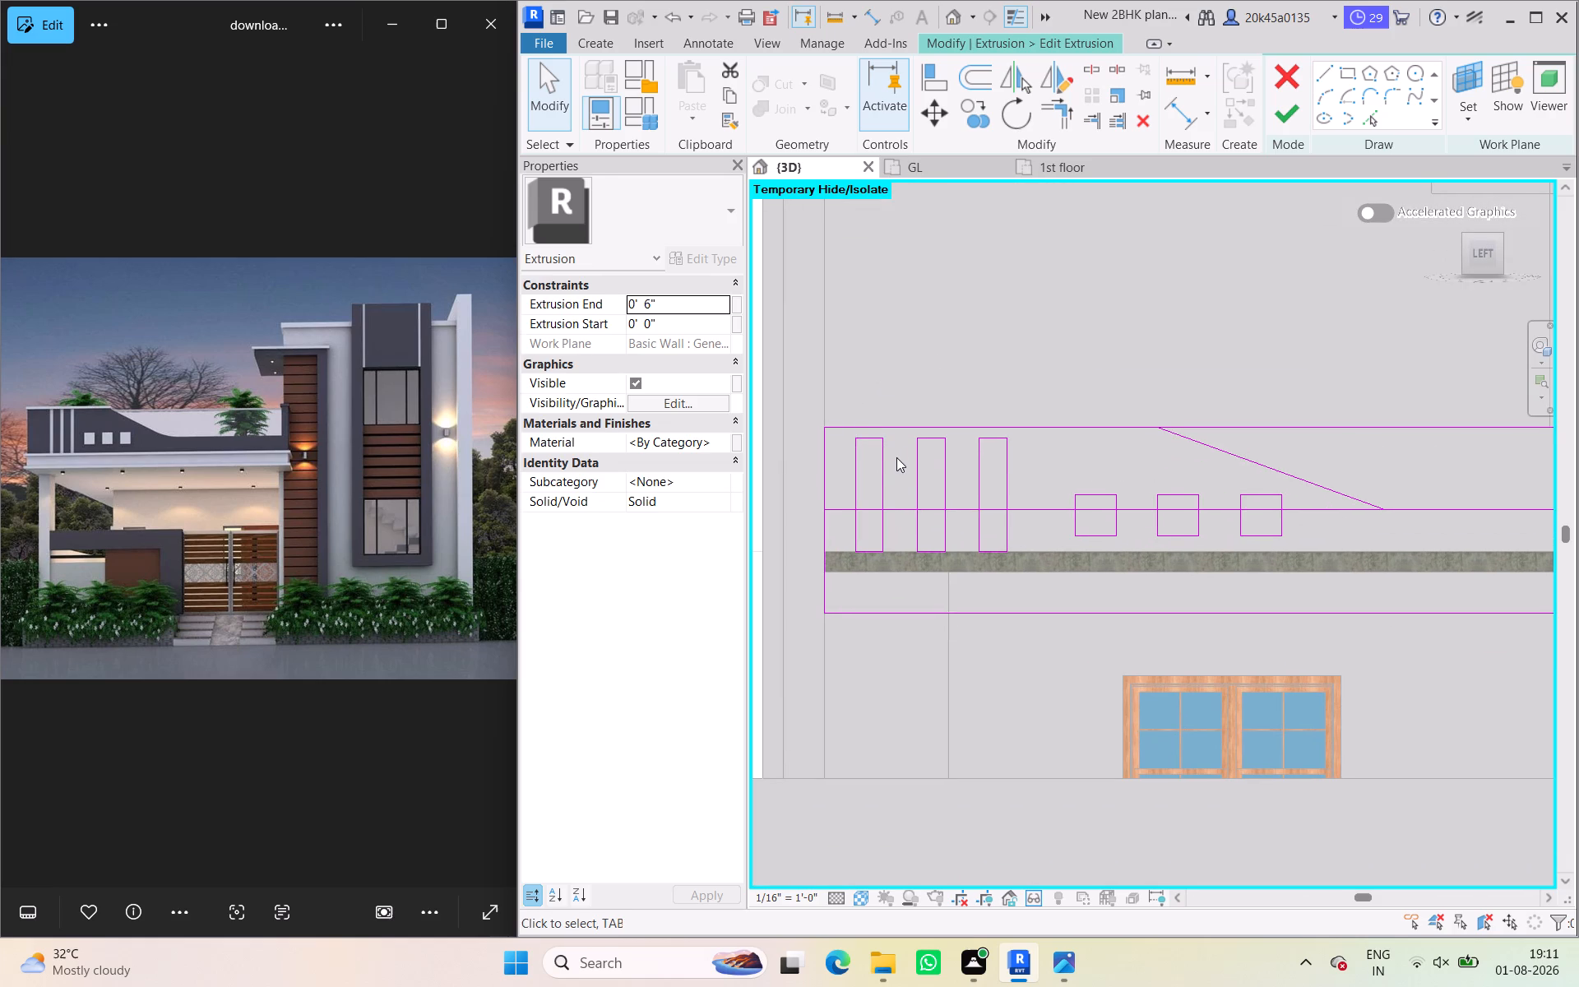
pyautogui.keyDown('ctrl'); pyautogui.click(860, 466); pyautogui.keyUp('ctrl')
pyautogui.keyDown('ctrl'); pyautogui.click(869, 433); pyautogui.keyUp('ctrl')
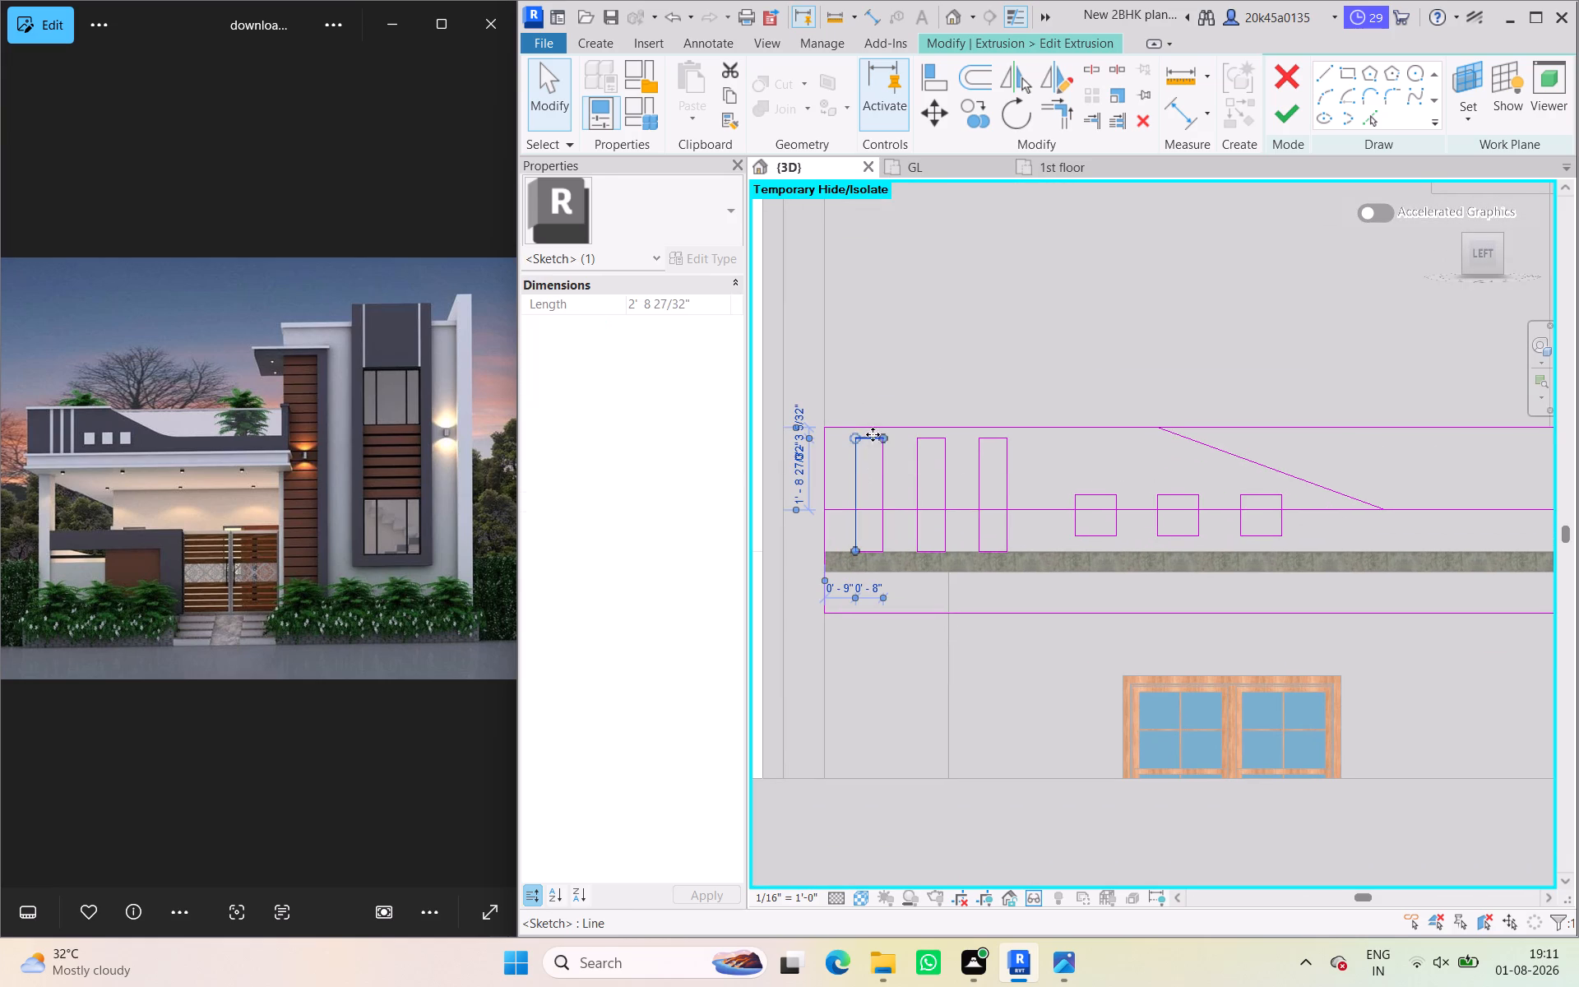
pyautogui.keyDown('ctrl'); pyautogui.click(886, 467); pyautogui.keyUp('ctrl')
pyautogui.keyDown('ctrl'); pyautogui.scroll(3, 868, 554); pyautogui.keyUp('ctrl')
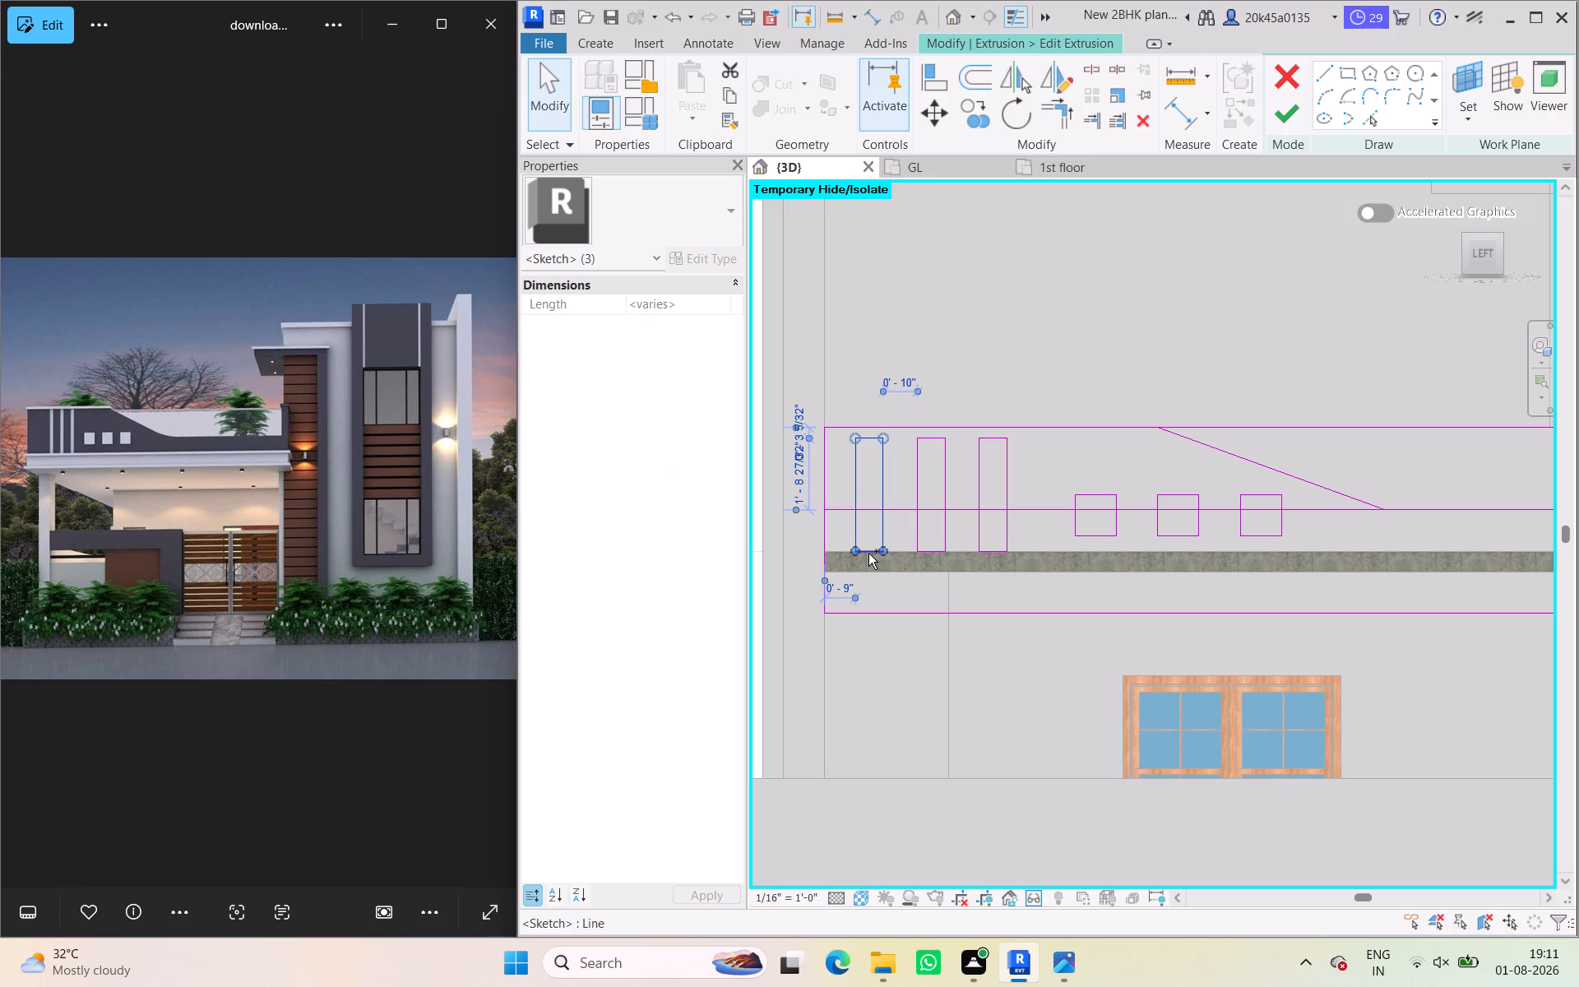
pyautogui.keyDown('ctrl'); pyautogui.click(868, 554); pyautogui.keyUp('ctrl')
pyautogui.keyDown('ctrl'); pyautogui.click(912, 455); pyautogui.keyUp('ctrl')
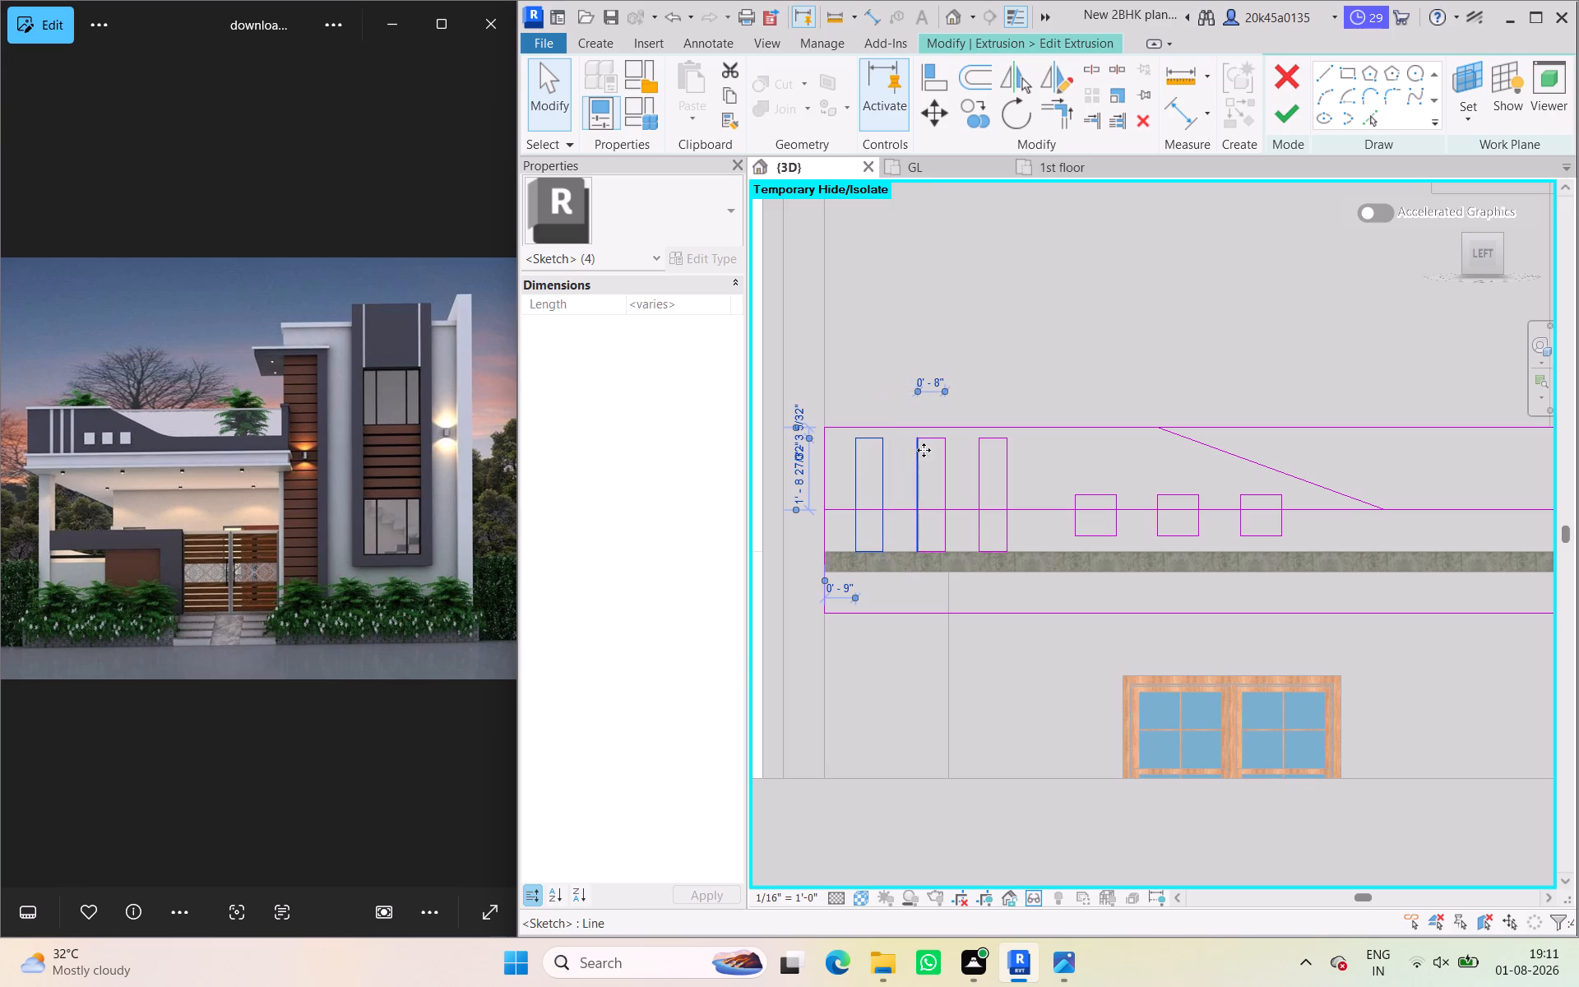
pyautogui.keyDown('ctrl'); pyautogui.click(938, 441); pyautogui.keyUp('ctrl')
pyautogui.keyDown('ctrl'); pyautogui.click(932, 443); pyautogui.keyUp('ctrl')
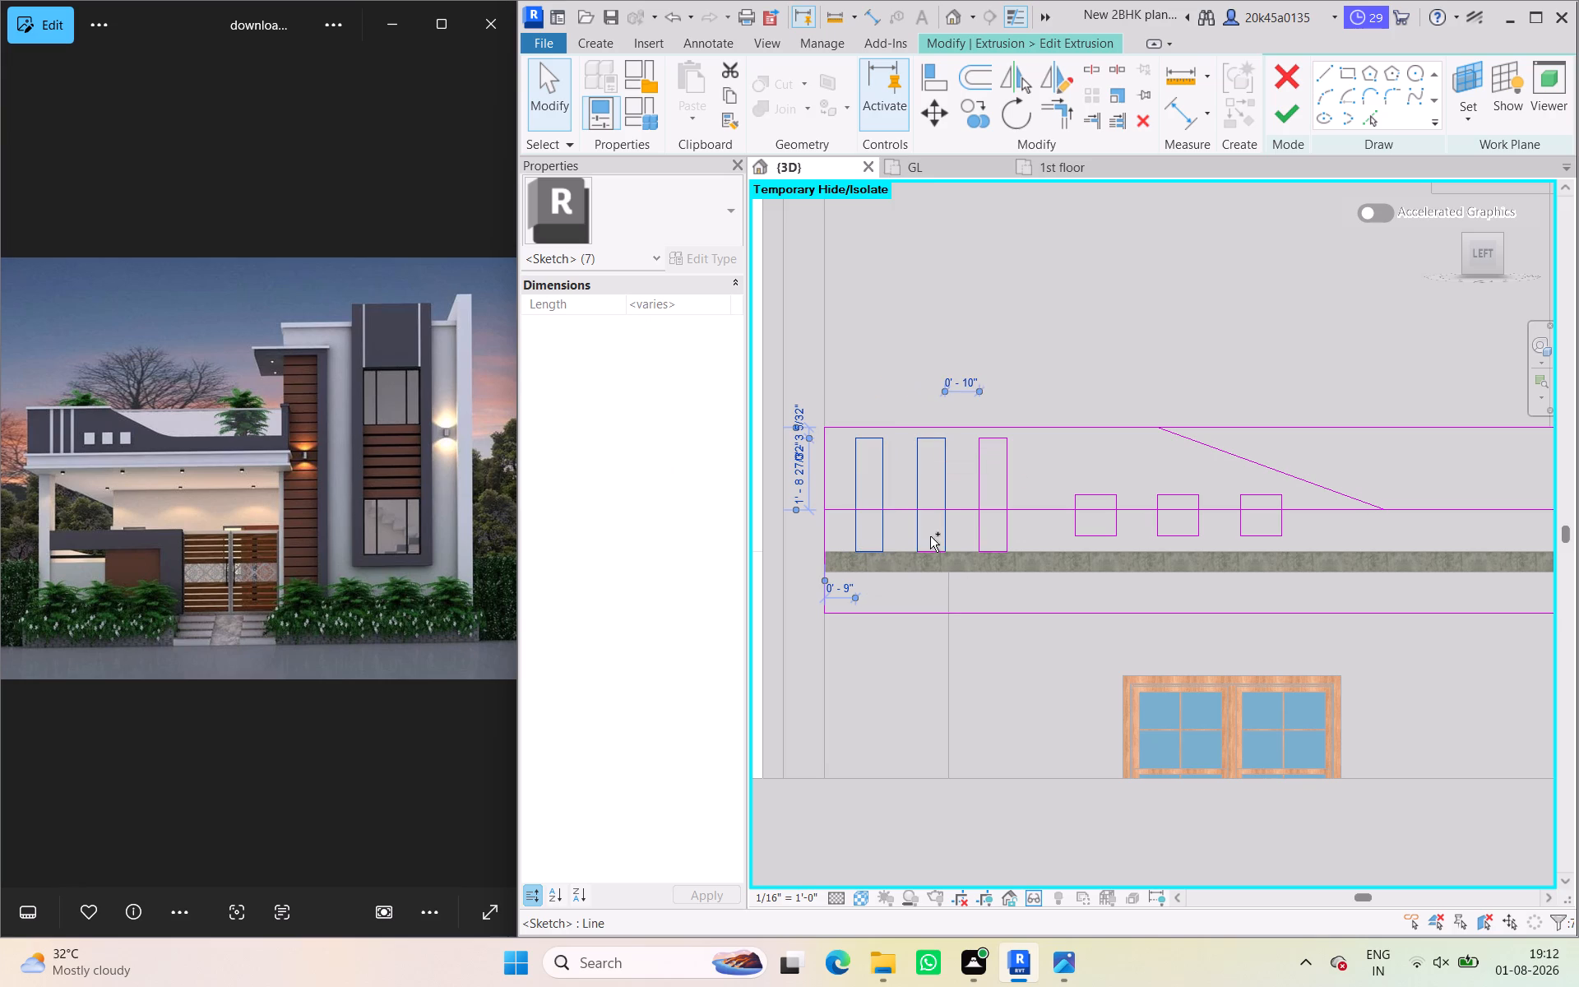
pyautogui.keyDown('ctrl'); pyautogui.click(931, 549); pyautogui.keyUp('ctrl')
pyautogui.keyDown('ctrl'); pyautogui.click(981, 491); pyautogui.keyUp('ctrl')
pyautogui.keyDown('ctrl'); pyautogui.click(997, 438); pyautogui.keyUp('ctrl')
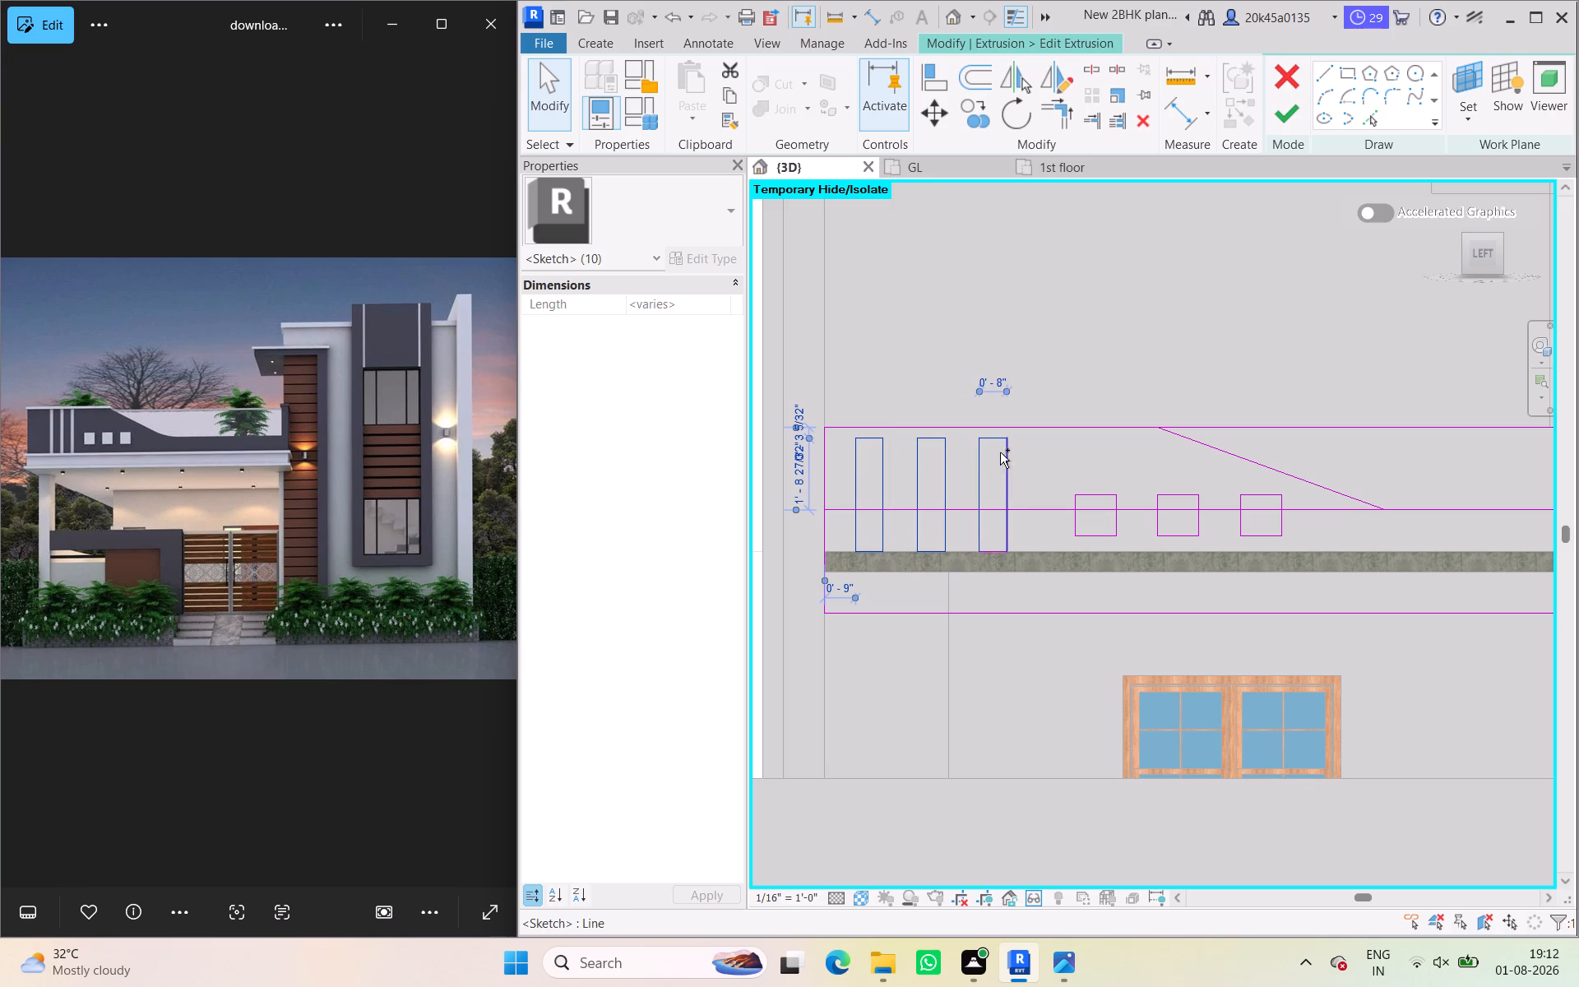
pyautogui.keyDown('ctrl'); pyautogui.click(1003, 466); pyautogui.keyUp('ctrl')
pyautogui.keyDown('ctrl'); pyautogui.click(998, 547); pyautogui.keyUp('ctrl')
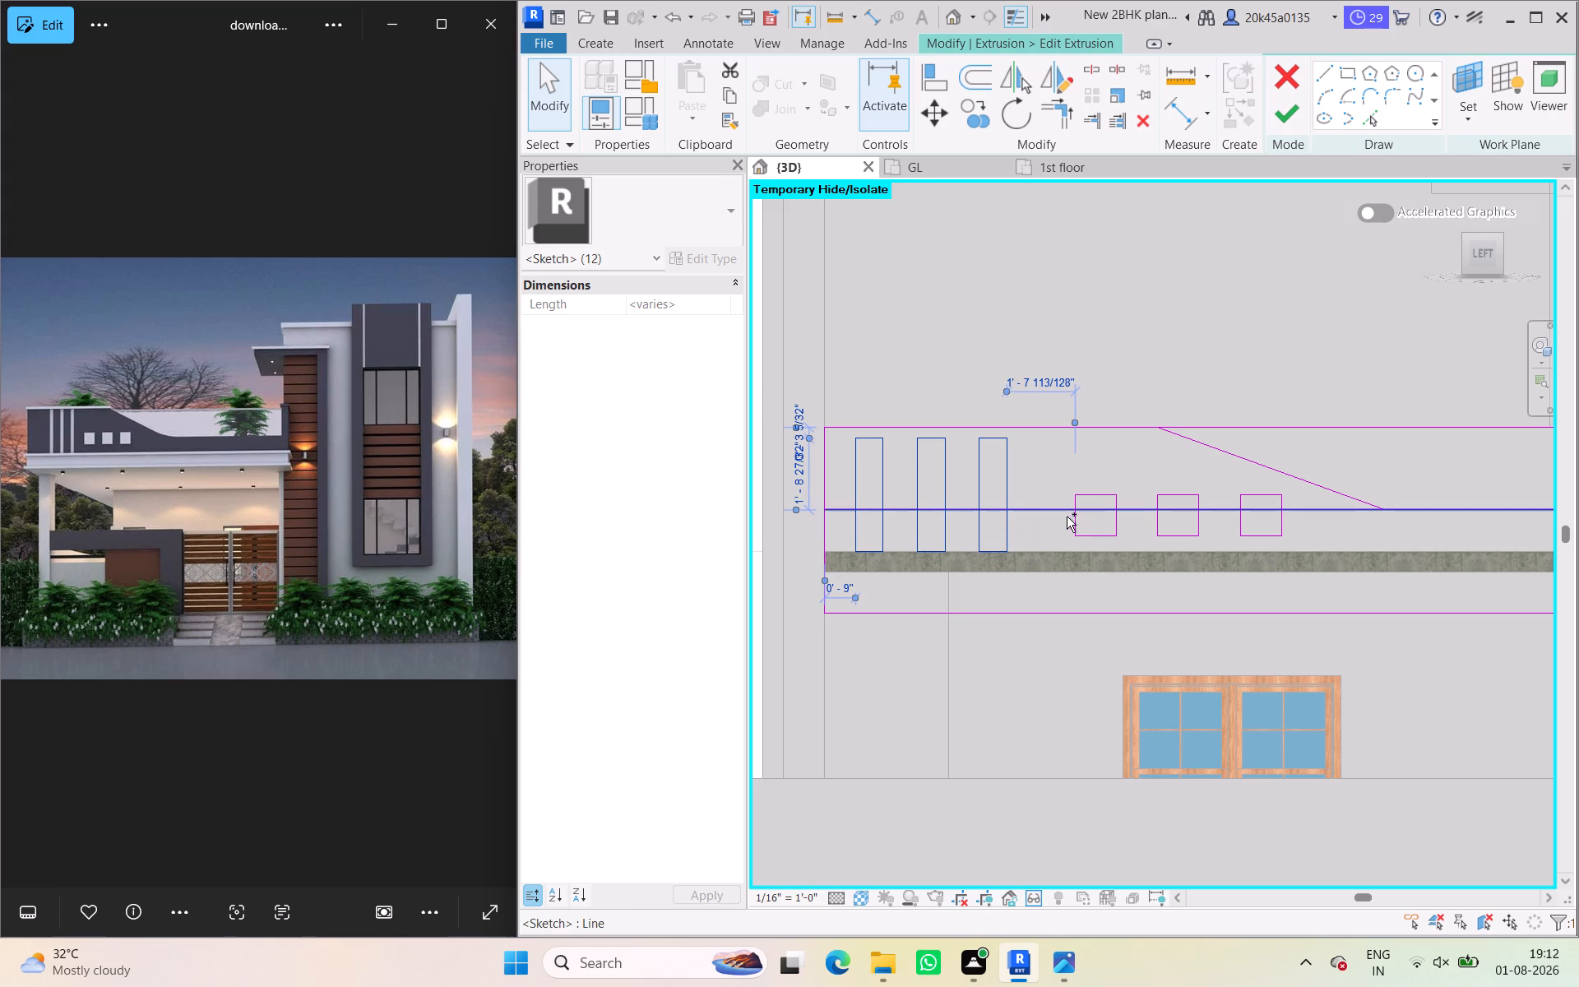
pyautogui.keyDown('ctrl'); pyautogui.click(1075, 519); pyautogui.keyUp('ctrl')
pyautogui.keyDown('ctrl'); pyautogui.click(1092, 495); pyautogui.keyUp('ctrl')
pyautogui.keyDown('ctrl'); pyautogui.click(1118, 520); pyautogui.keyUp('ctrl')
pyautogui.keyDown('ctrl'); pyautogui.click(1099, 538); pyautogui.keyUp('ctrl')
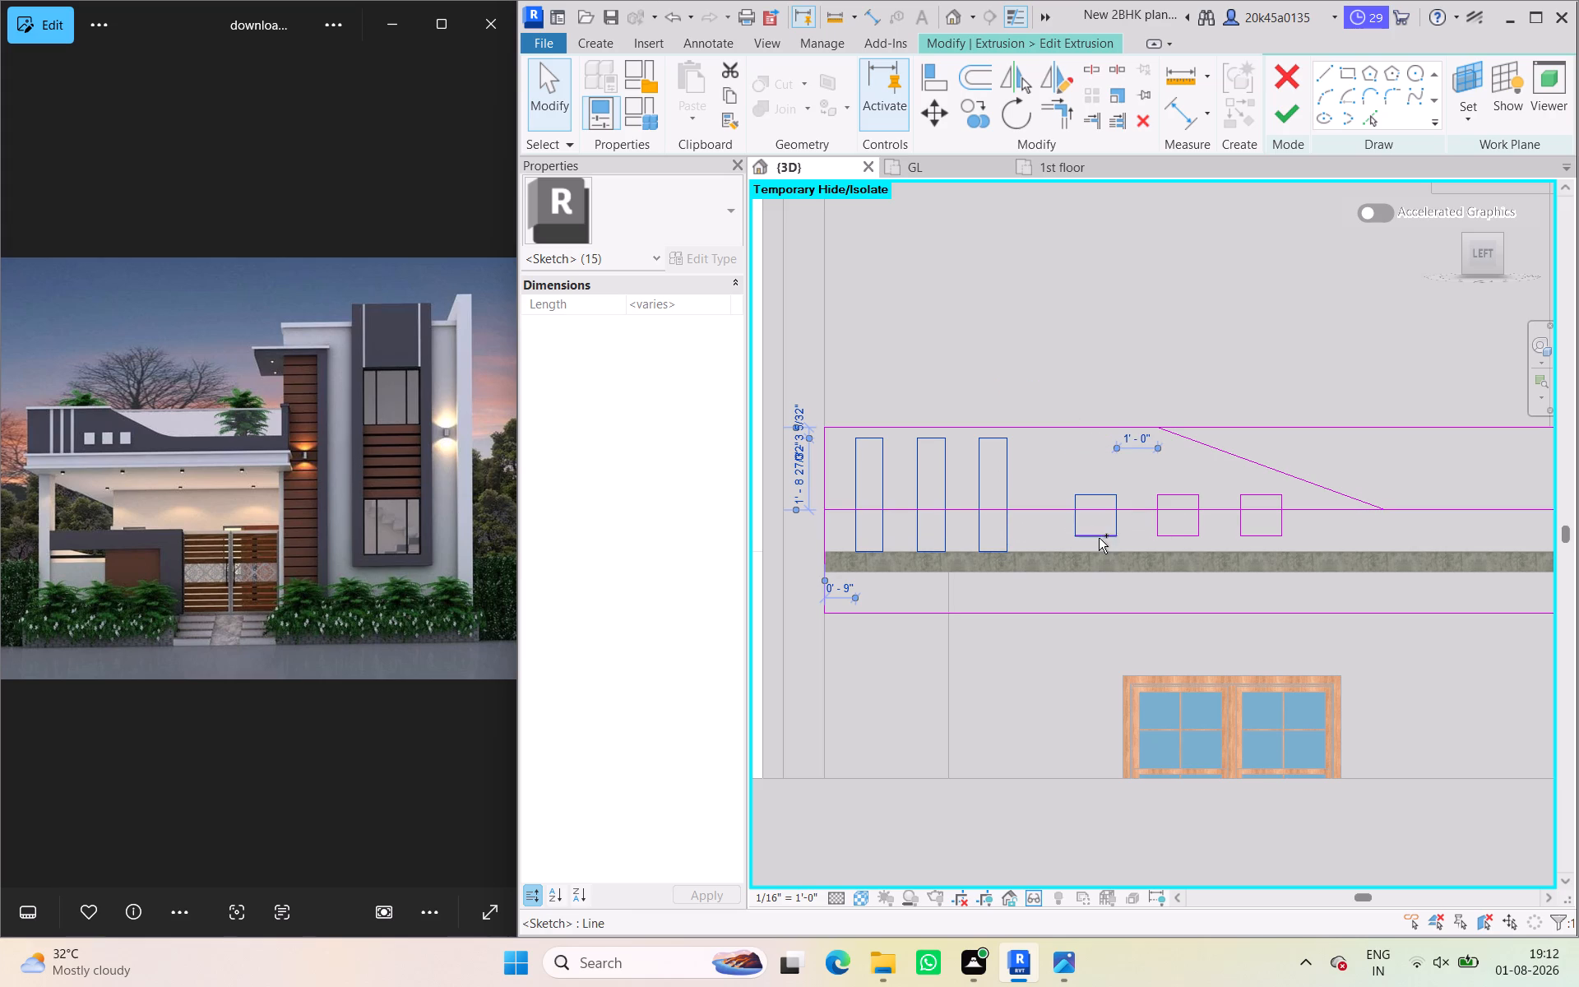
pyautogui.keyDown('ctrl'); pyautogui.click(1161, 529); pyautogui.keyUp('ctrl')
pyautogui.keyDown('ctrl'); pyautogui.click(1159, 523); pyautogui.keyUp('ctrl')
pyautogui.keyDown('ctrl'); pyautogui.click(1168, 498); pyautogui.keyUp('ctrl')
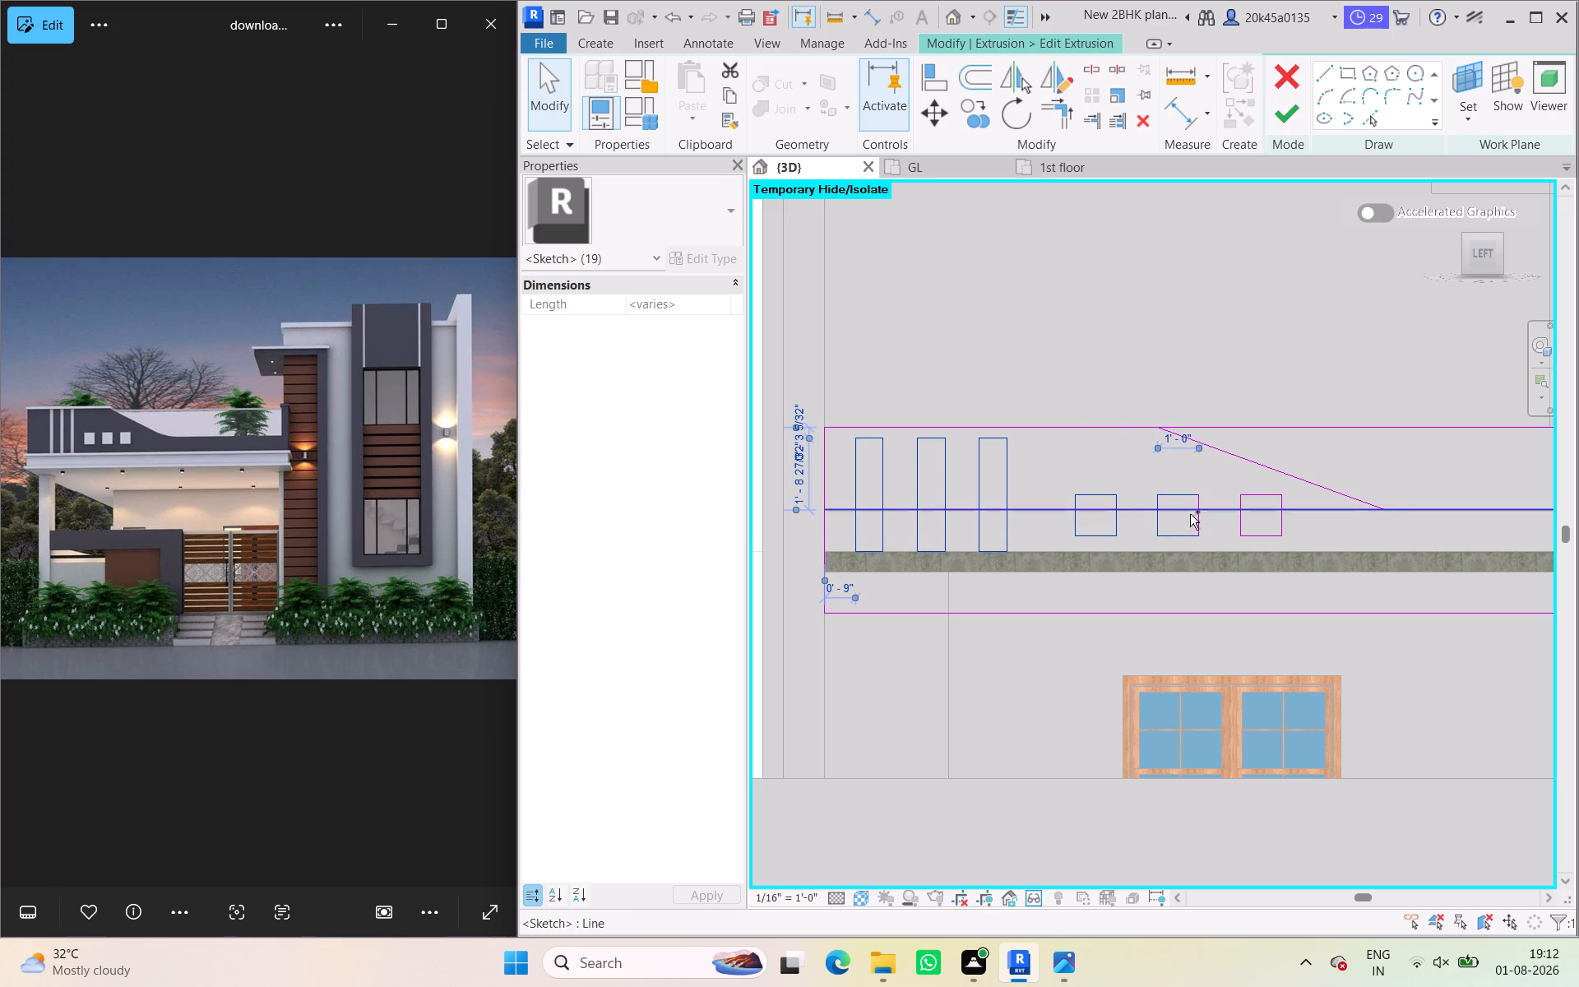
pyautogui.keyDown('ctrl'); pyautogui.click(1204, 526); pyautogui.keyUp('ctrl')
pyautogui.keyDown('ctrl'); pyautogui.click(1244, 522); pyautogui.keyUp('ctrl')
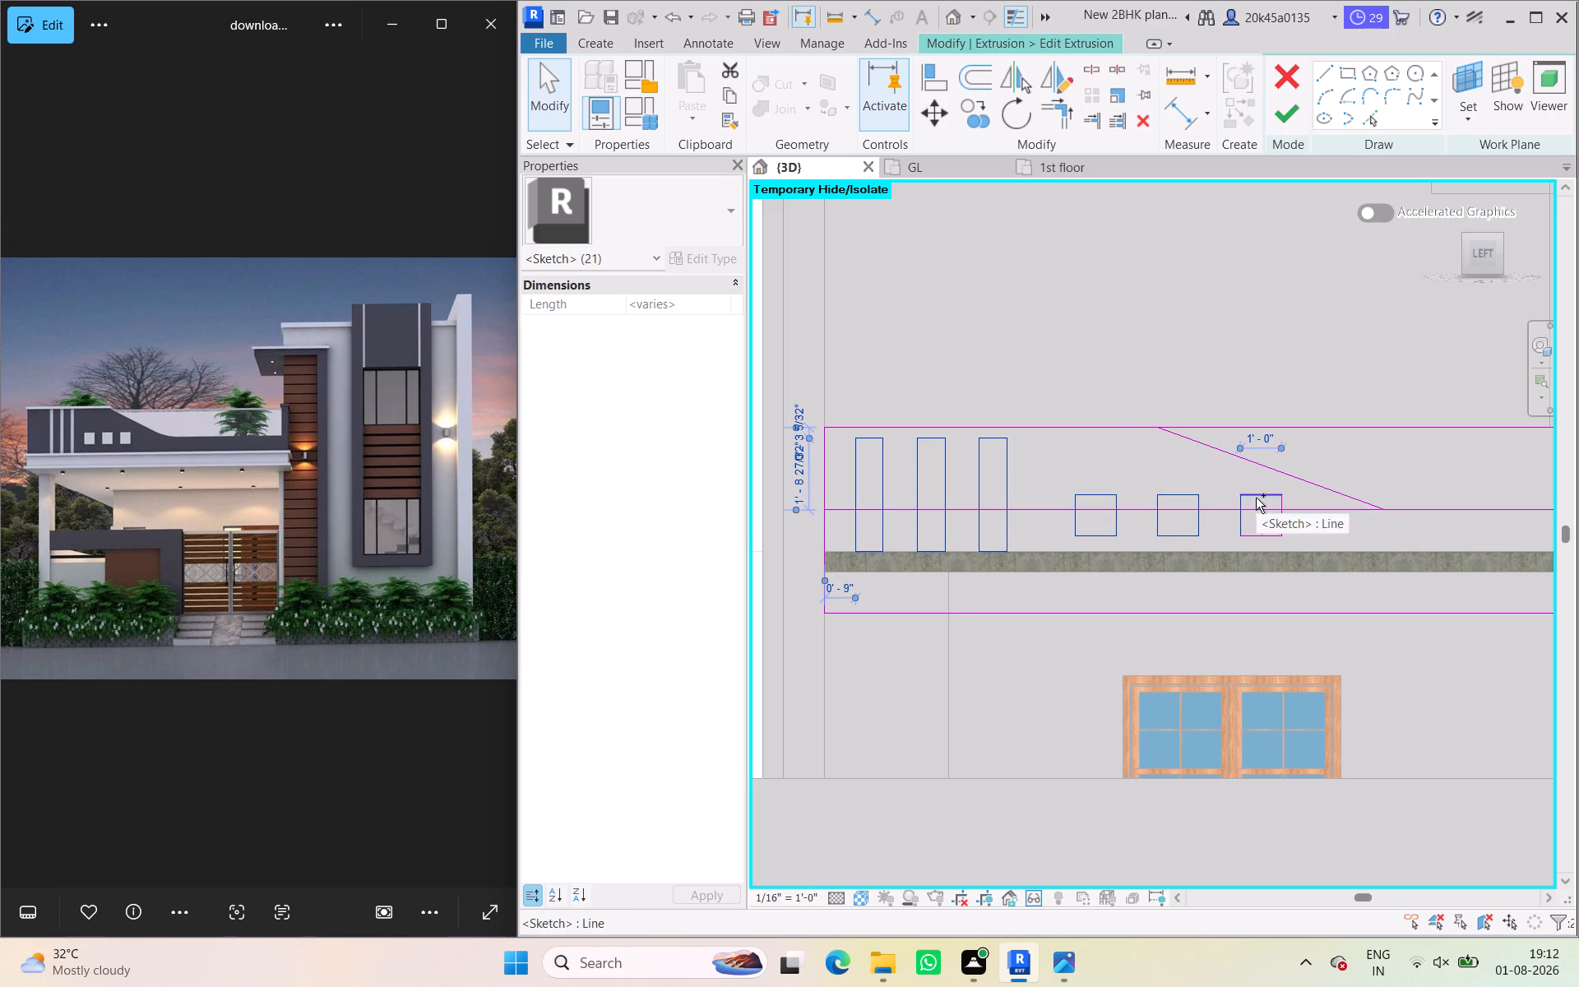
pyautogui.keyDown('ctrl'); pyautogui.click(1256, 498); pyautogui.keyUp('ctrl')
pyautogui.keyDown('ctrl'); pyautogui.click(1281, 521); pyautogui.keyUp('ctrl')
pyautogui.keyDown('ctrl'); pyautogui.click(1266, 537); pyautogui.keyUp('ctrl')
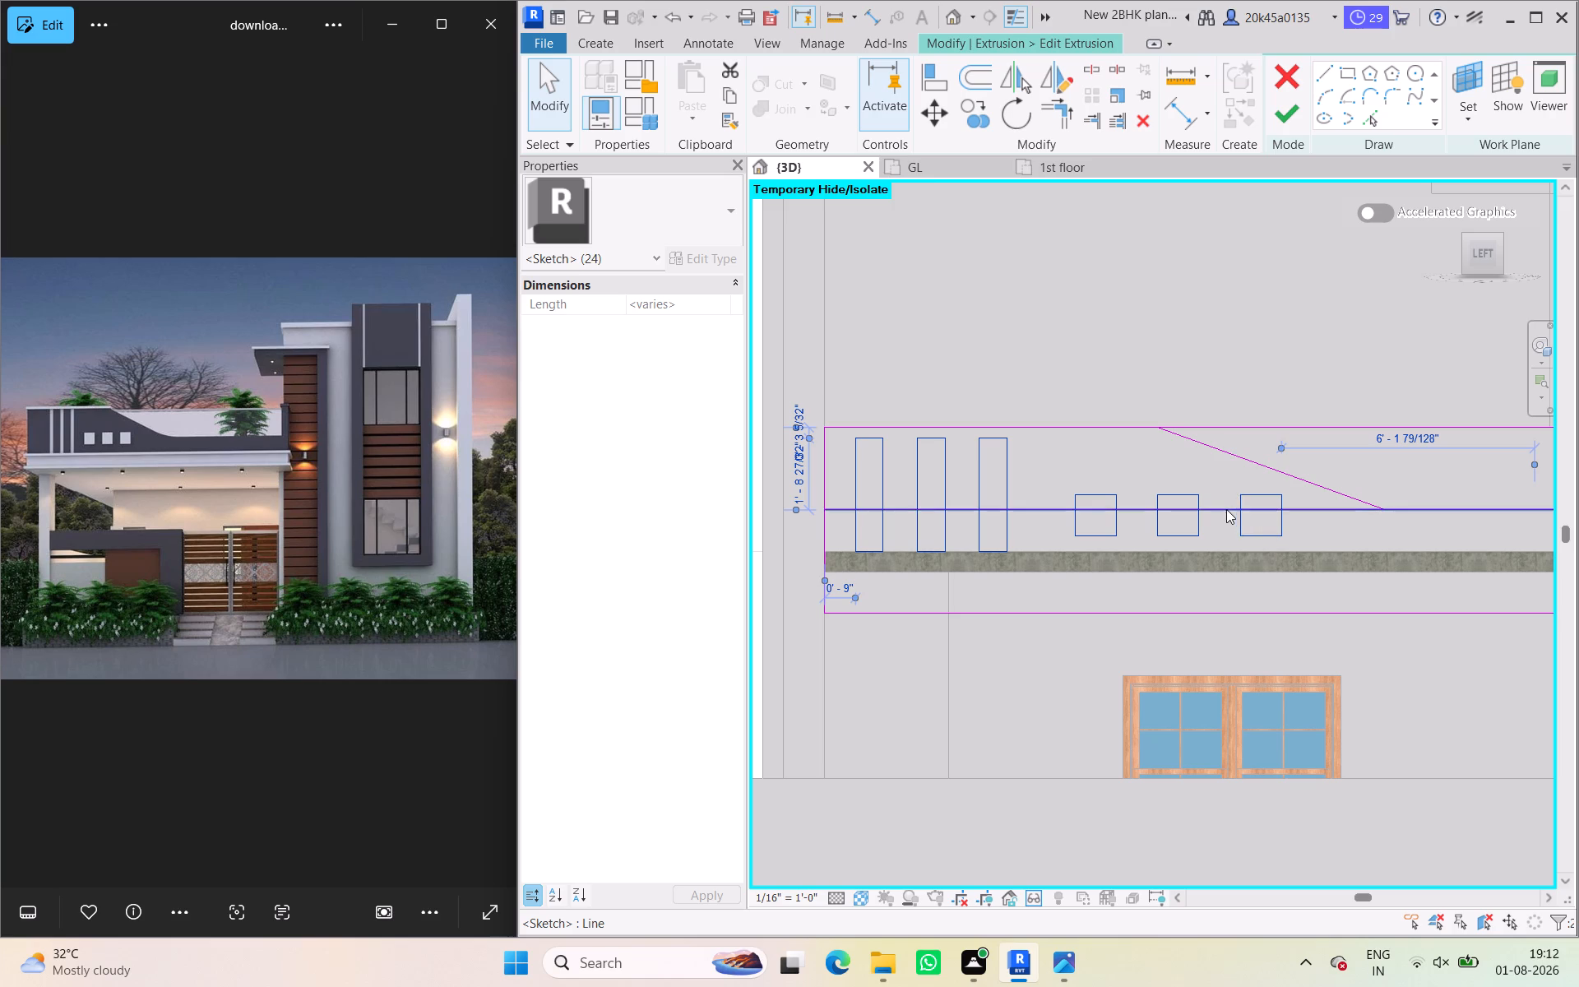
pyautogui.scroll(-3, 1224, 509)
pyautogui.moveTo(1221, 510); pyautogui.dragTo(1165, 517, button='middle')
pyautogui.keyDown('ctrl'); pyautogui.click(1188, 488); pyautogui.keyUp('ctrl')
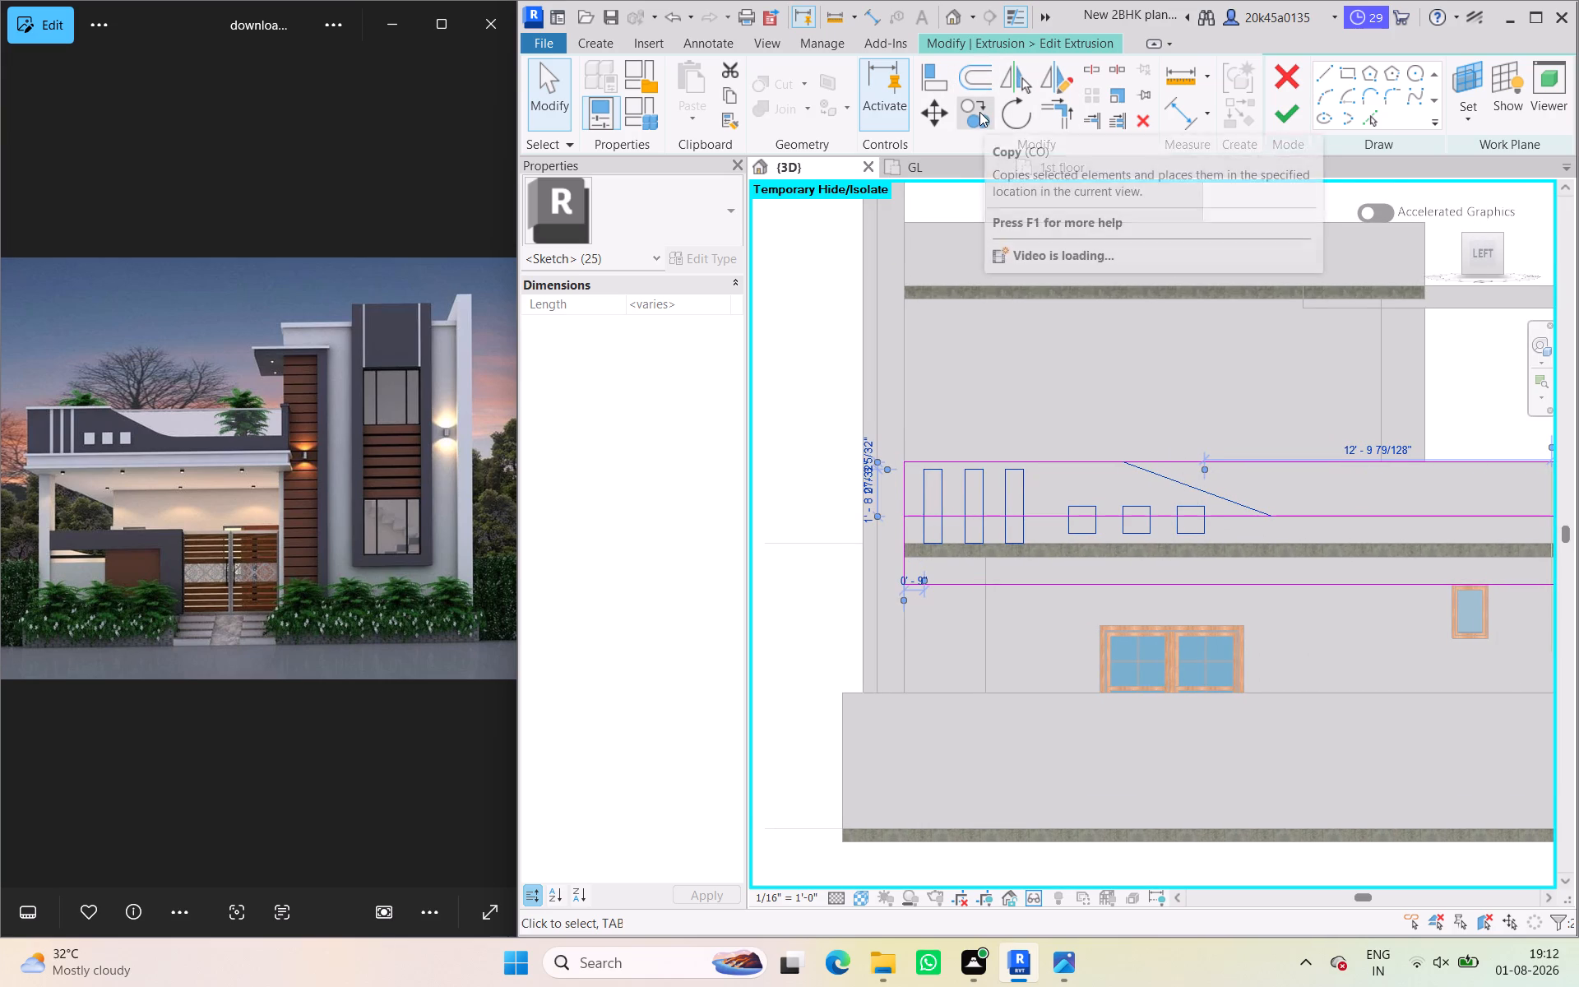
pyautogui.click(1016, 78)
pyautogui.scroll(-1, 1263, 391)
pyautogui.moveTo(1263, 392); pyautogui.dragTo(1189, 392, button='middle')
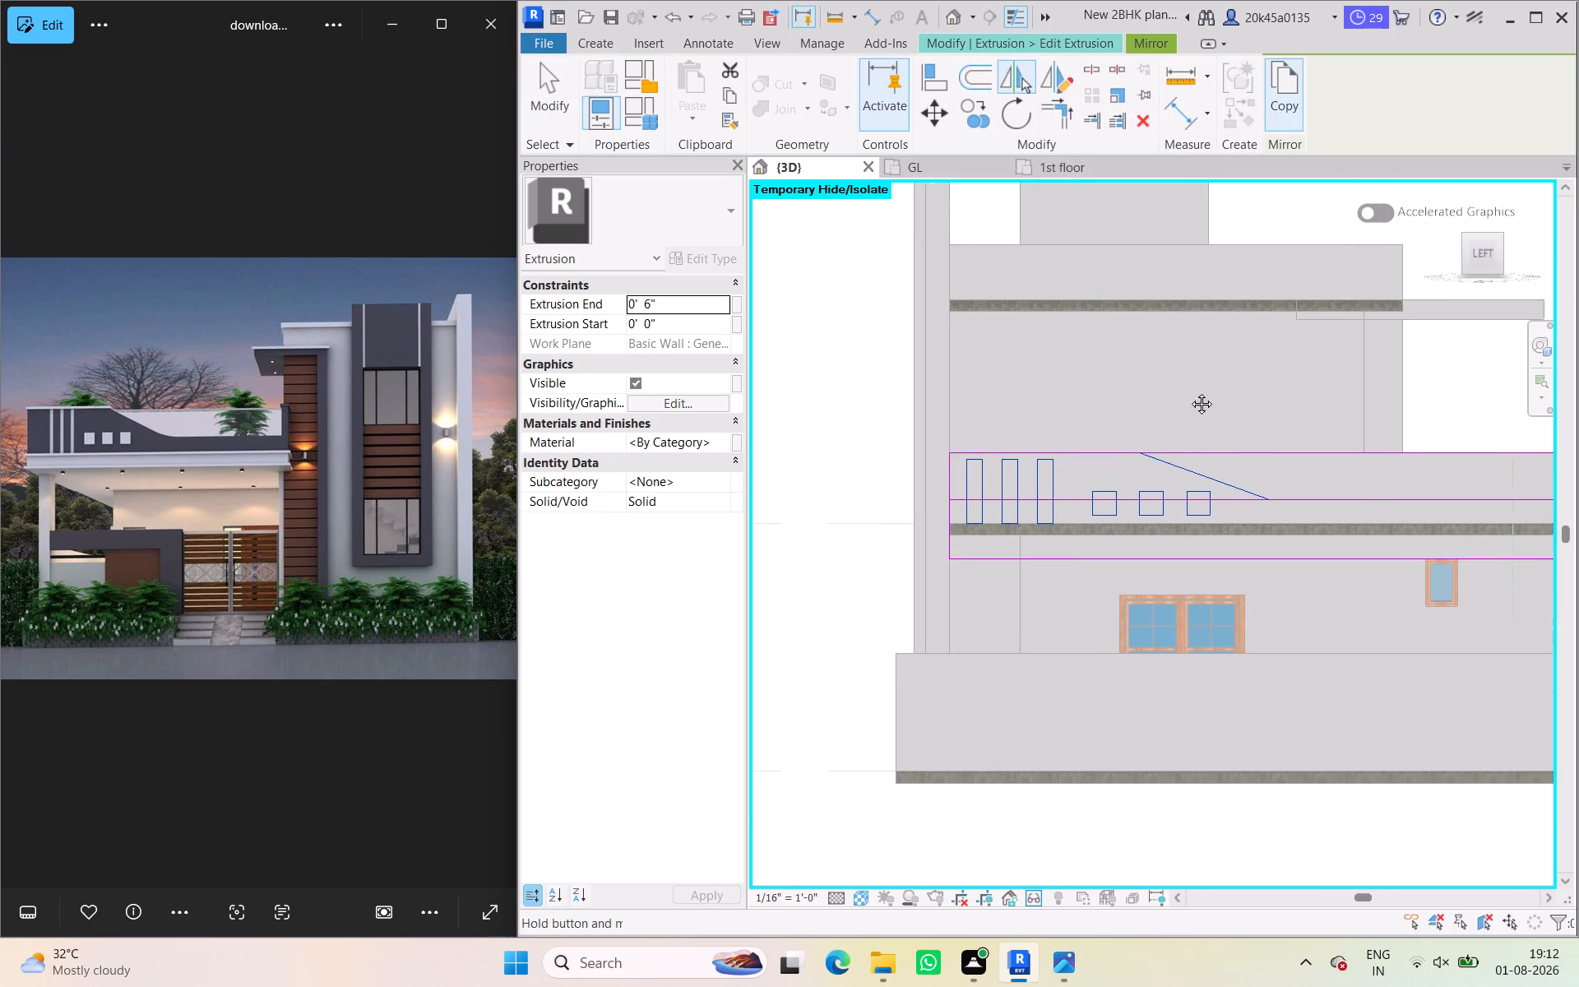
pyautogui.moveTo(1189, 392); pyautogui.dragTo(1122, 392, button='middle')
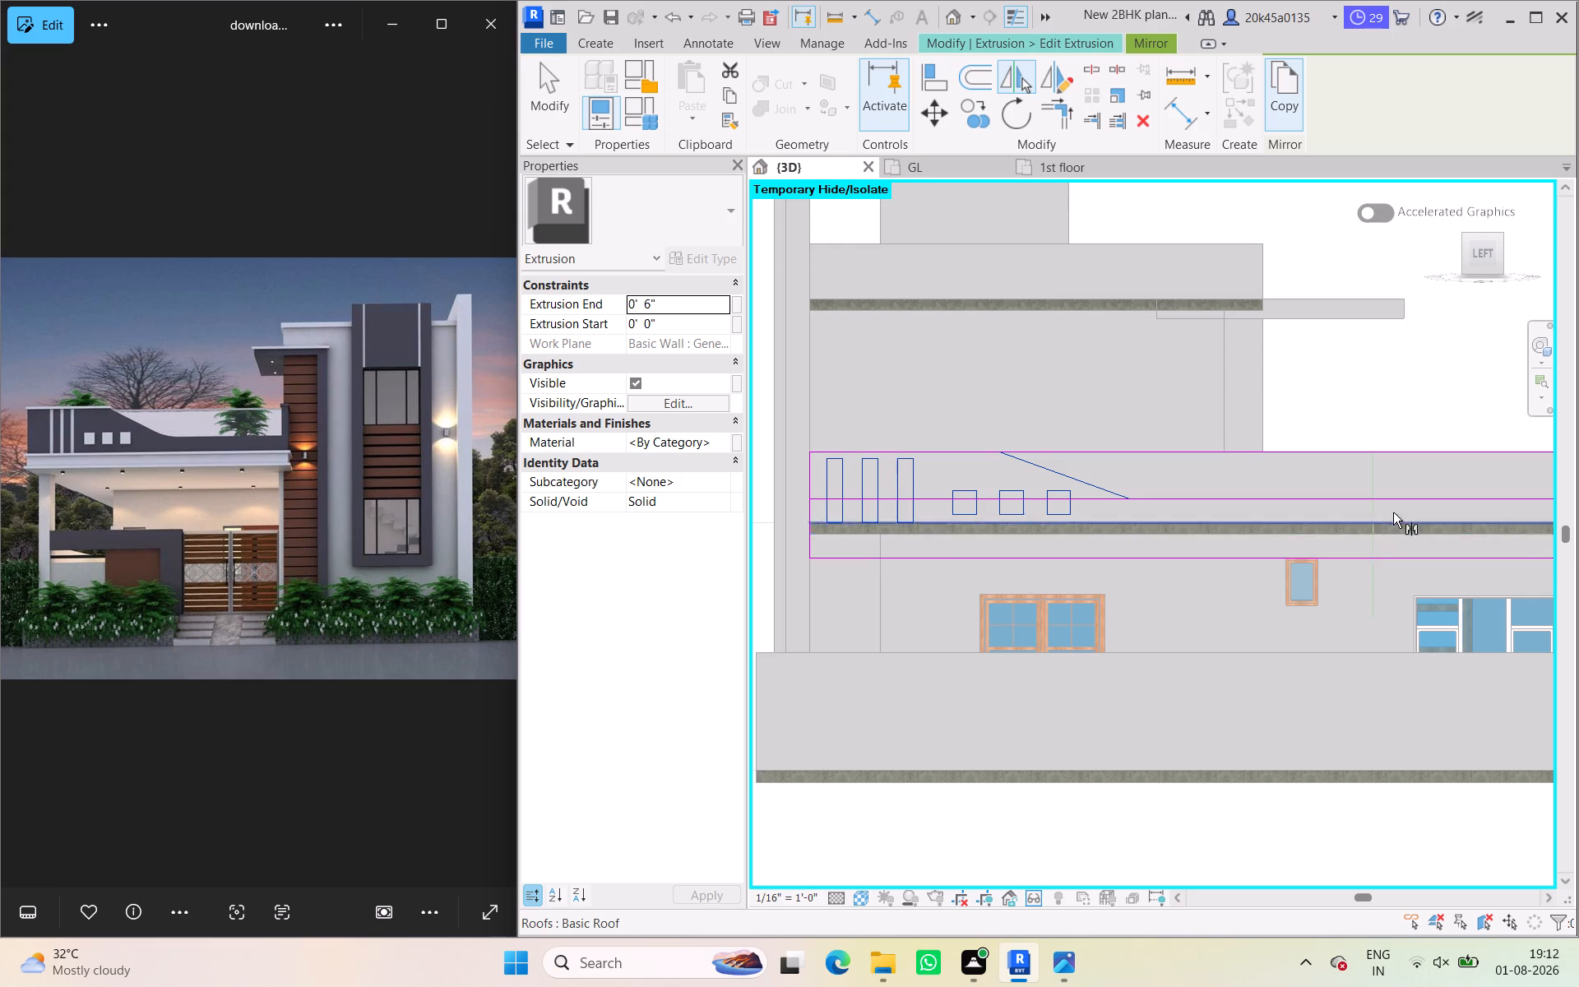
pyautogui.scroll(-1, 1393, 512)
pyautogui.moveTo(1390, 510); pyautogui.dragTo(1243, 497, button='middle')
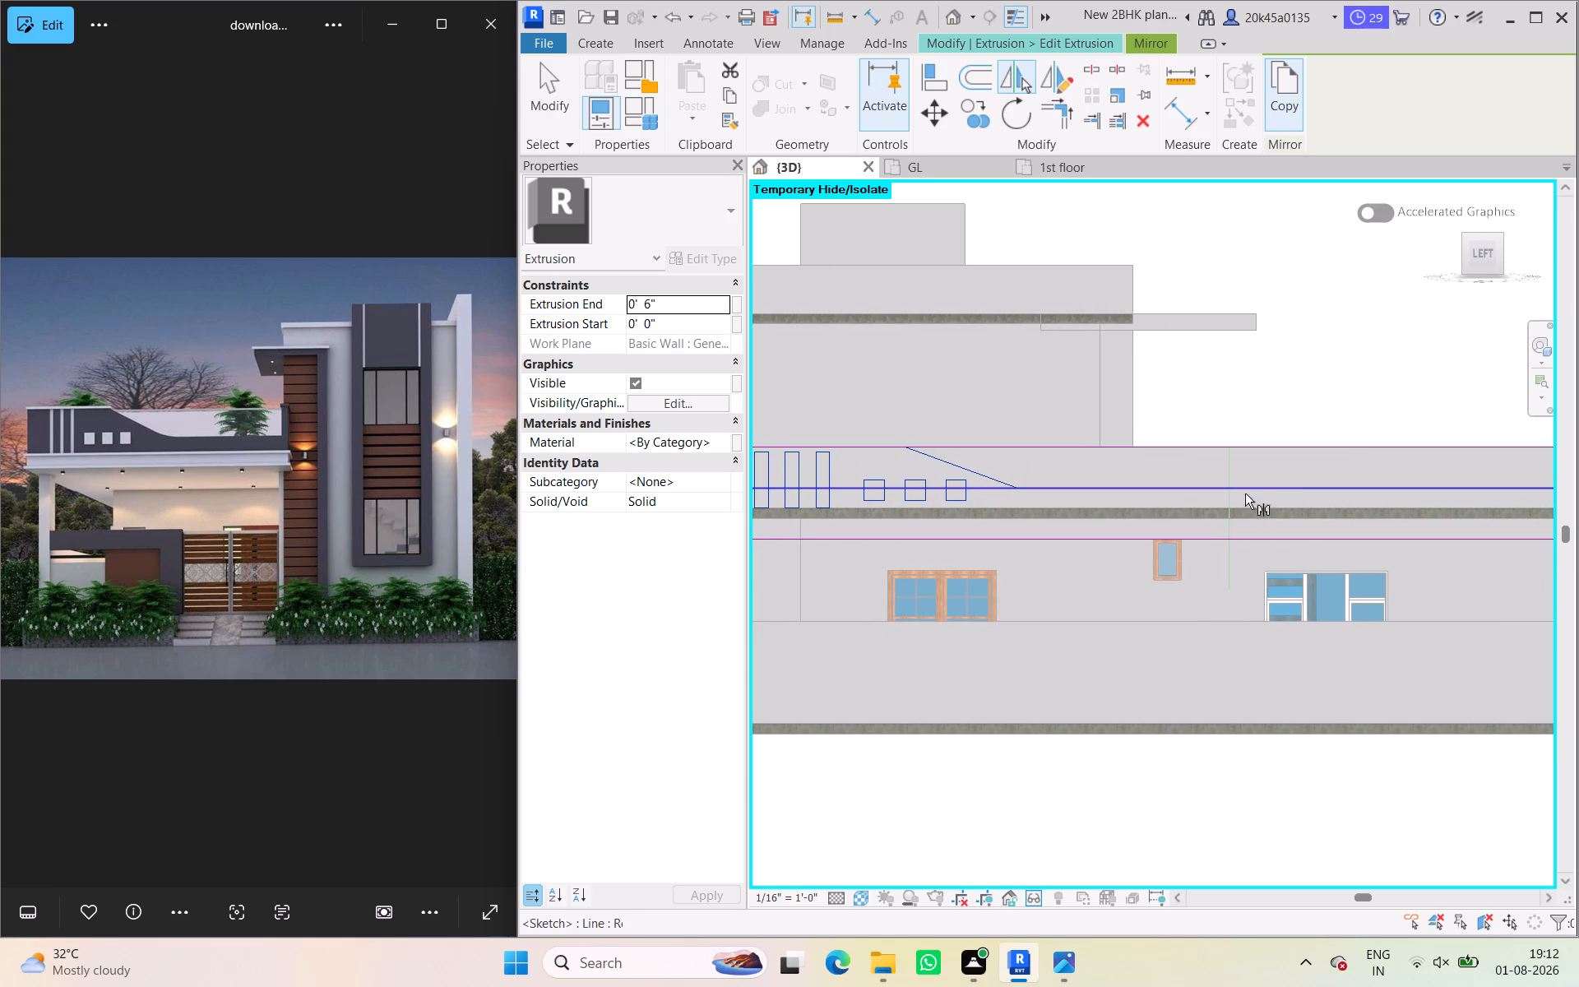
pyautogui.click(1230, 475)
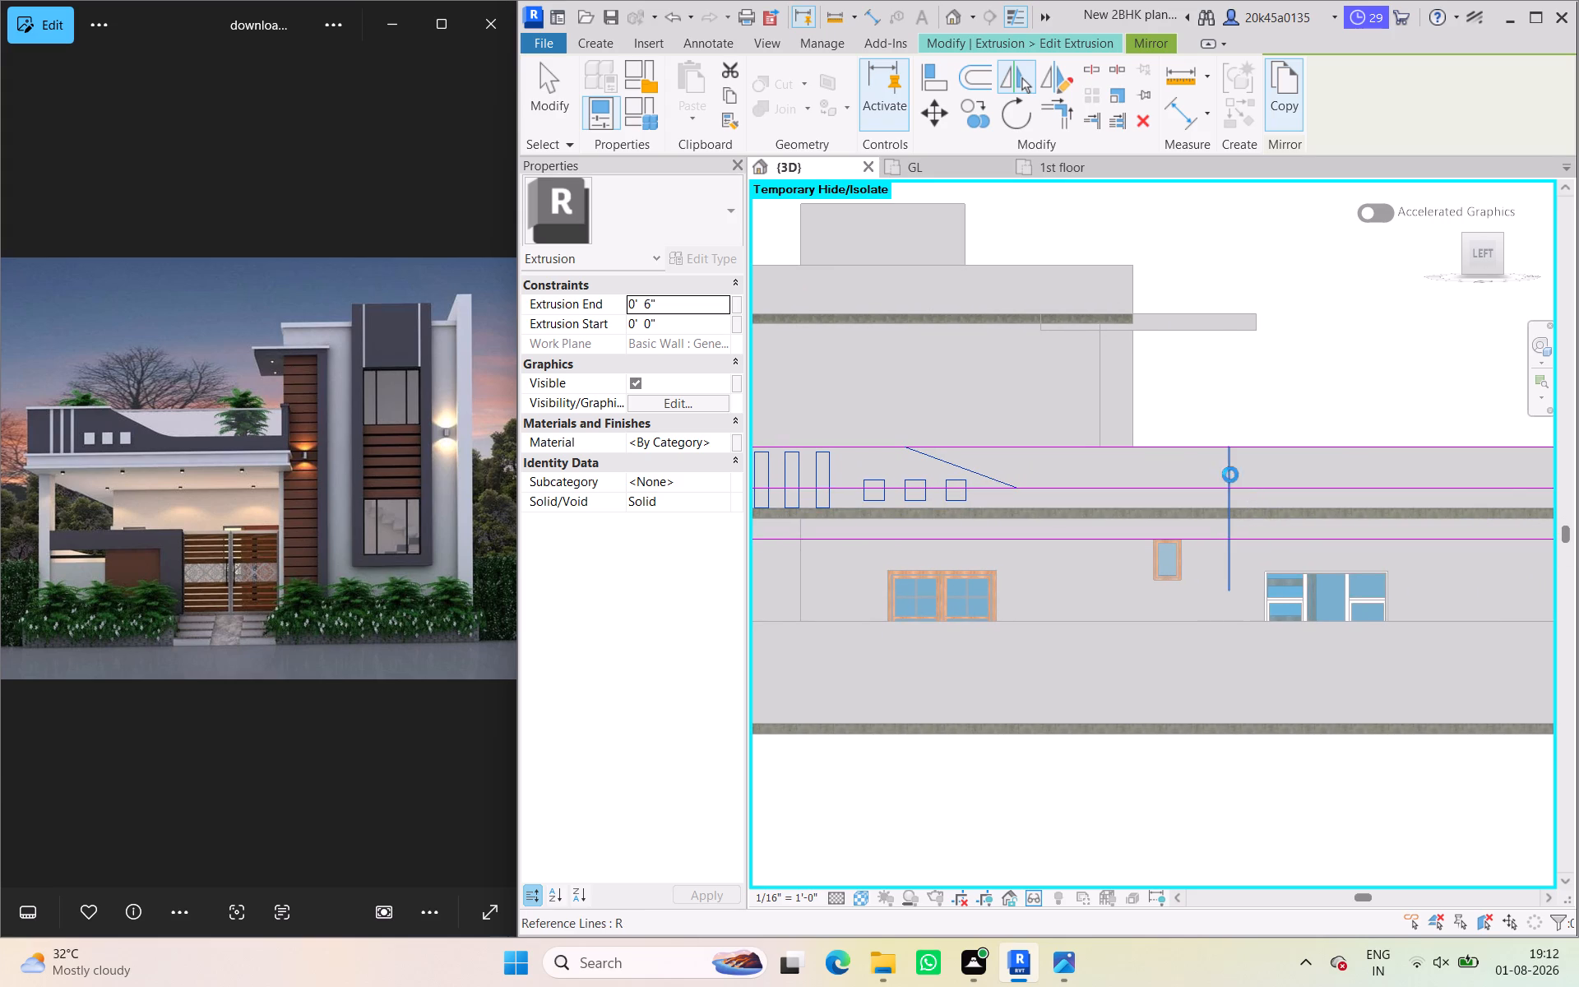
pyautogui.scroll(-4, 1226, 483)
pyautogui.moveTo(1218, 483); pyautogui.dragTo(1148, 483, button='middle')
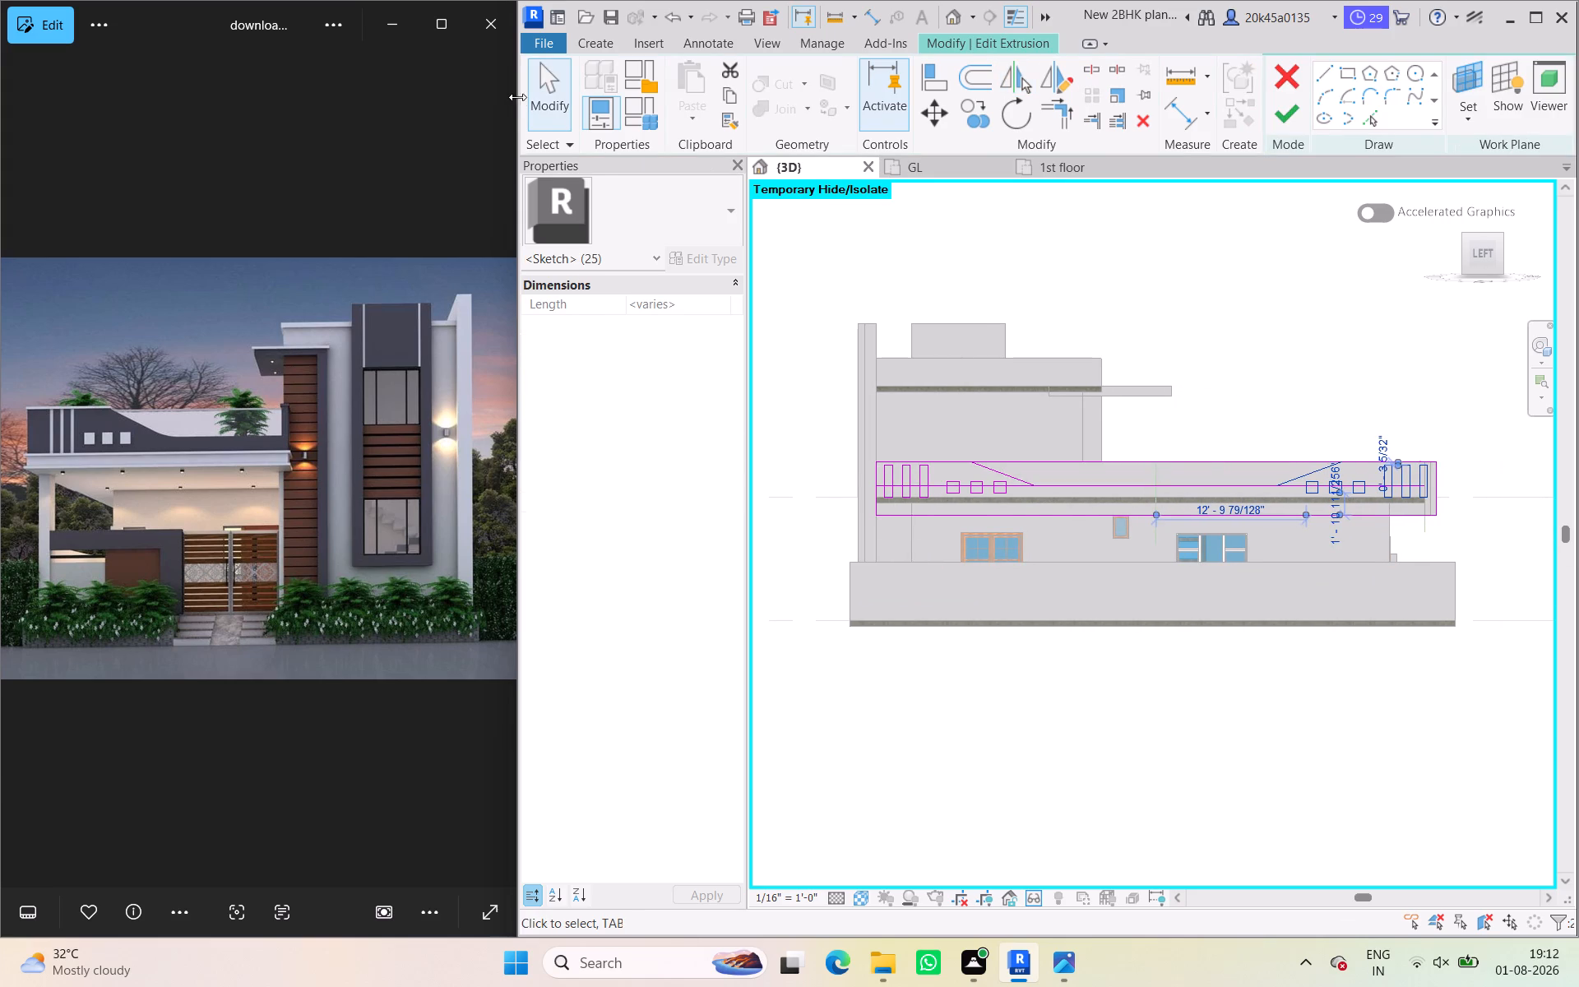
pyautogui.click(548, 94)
# Examine how the mirrored strips, squares and slope sit against the far end of the parapet and slab.
pyautogui.scroll(13, 1409, 478)
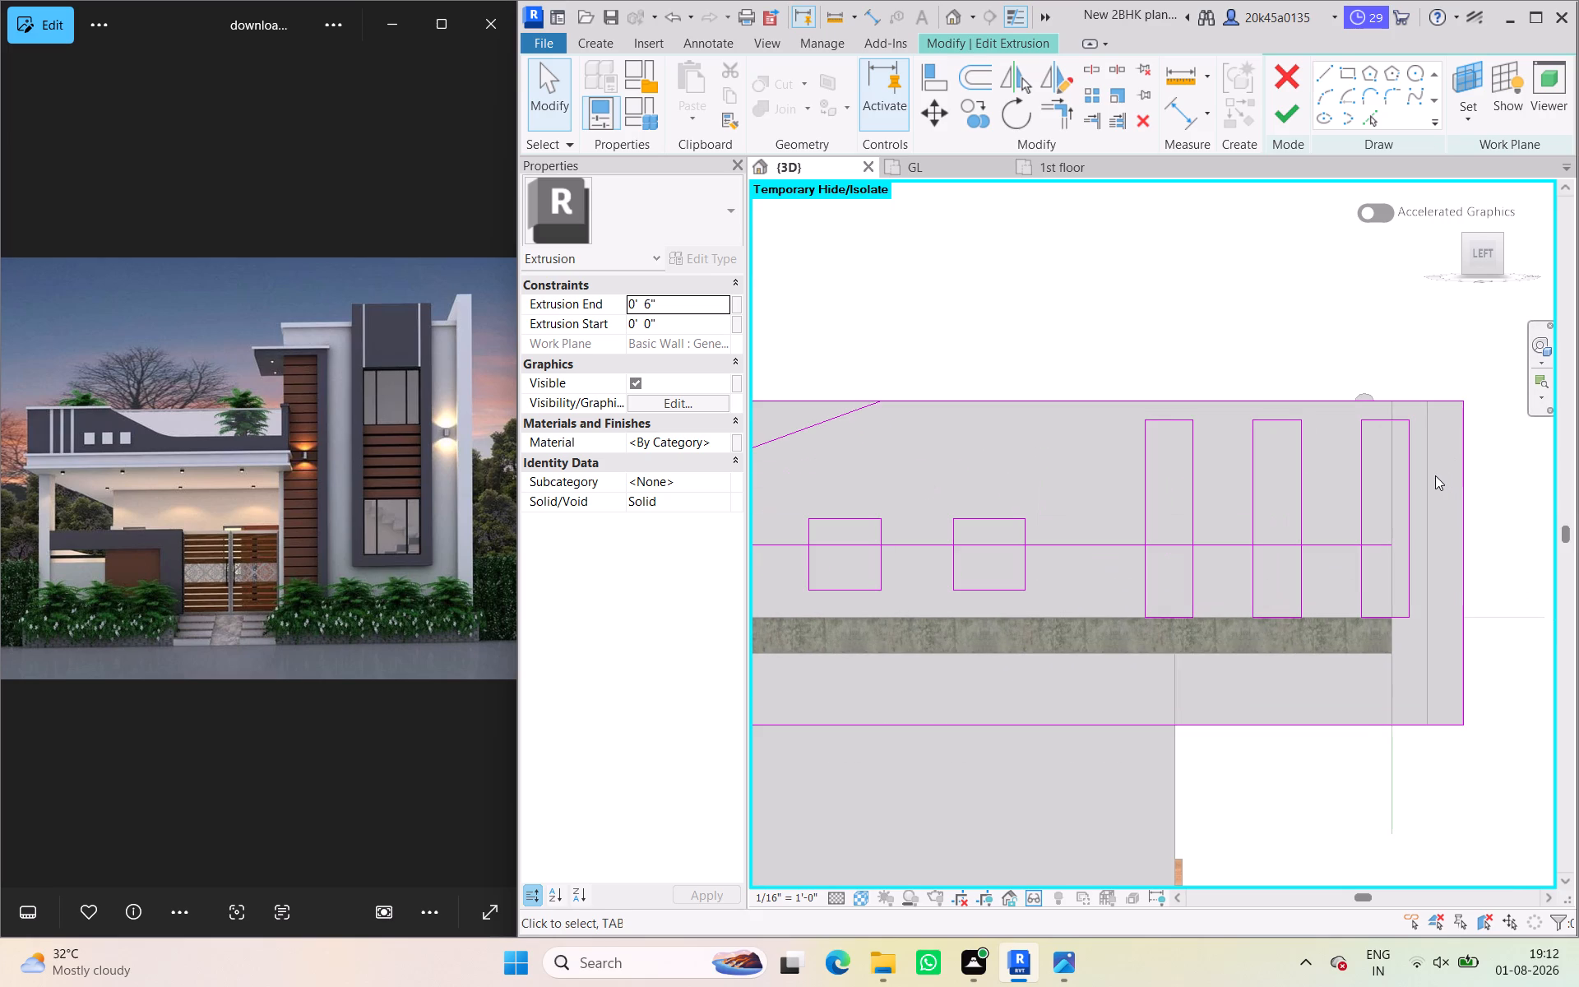
pyautogui.scroll(-4, 1435, 475)
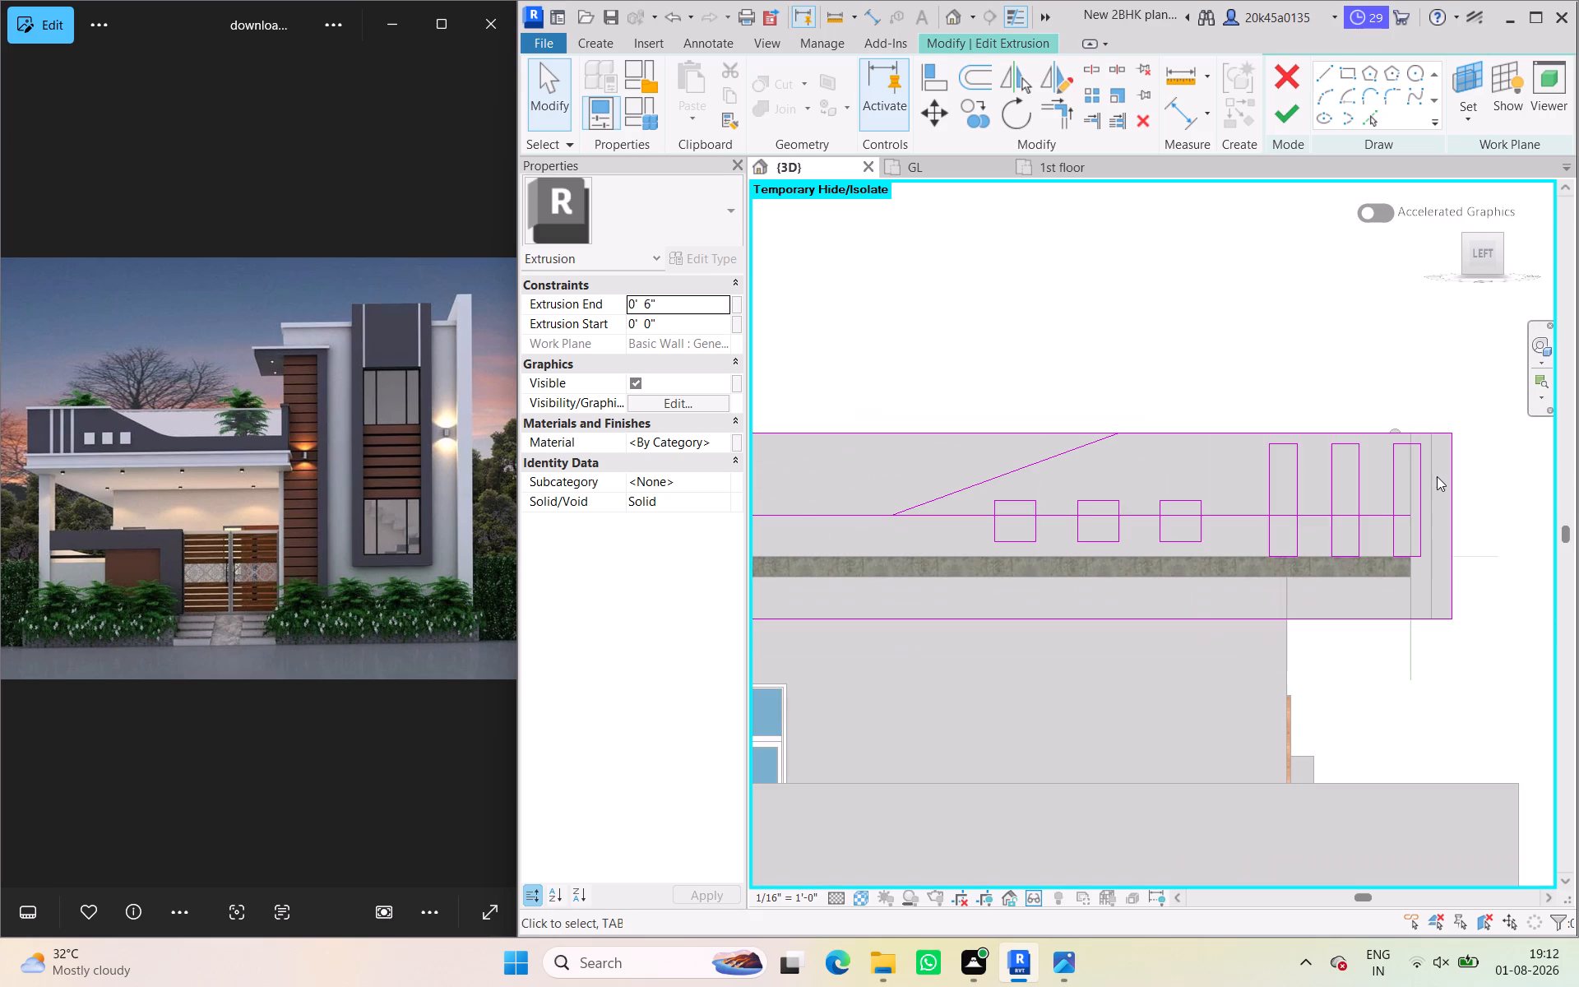
pyautogui.click(1290, 349)
pyautogui.scroll(-2, 1300, 415)
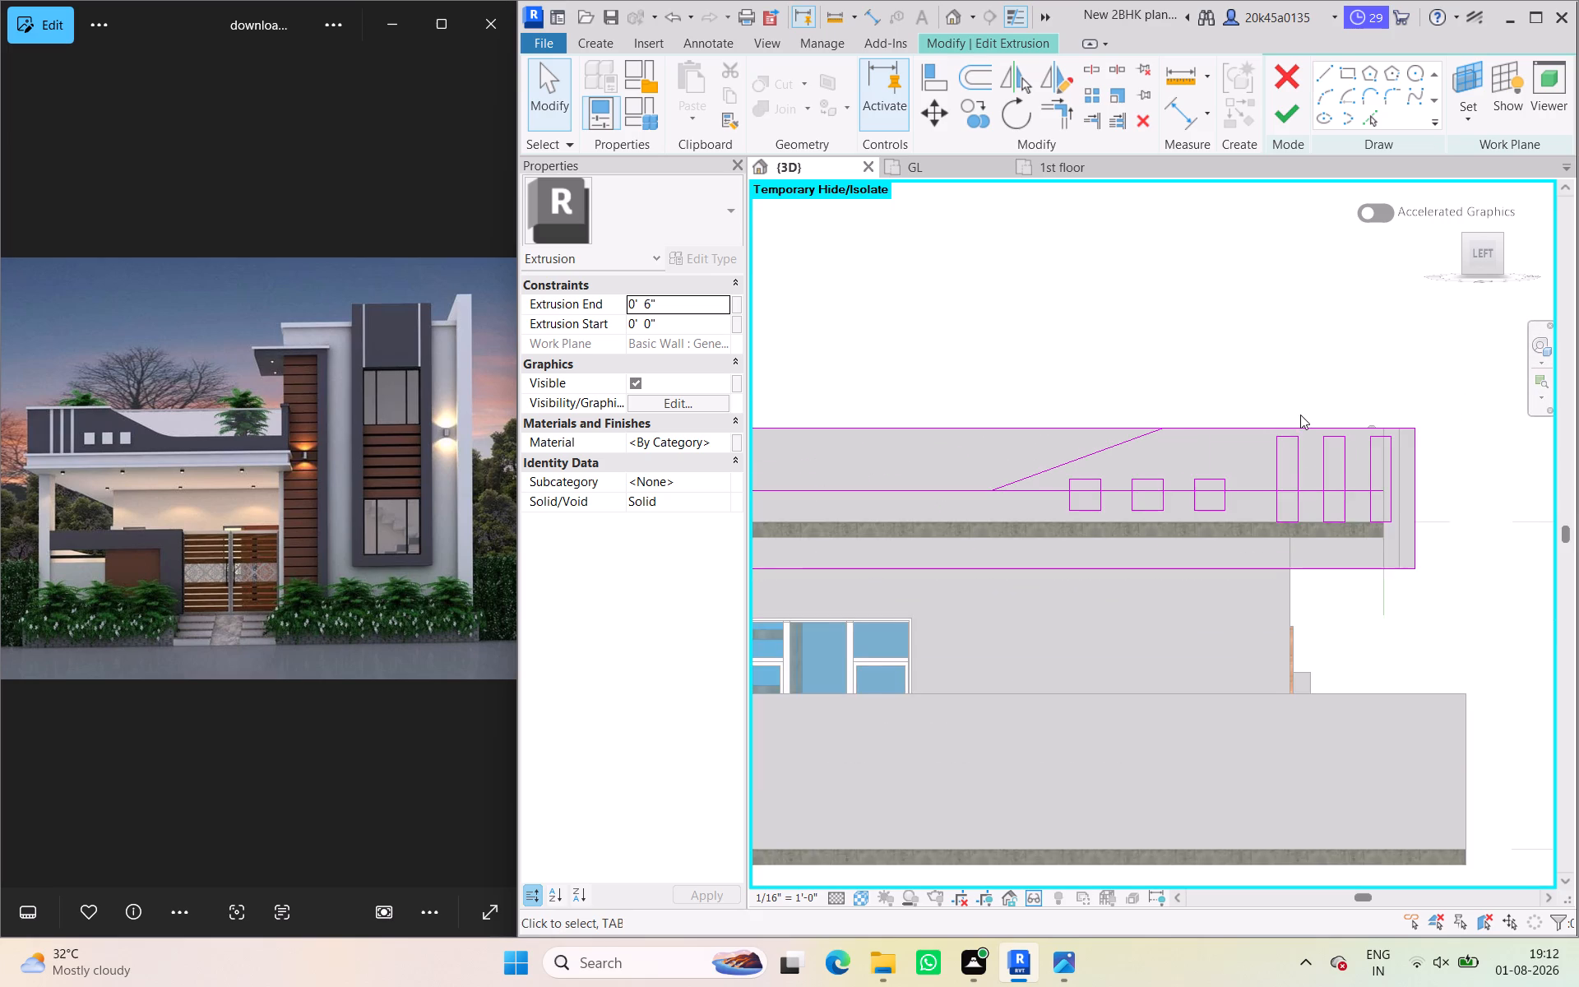
pyautogui.moveTo(1303, 415); pyautogui.dragTo(1372, 402, button='middle')
pyautogui.scroll(-2, 1352, 405)
pyautogui.moveTo(1352, 405); pyautogui.dragTo(1406, 391, button='middle')
pyautogui.scroll(-2, 1375, 392)
pyautogui.moveTo(1375, 392); pyautogui.dragTo(1401, 377, button='middle')
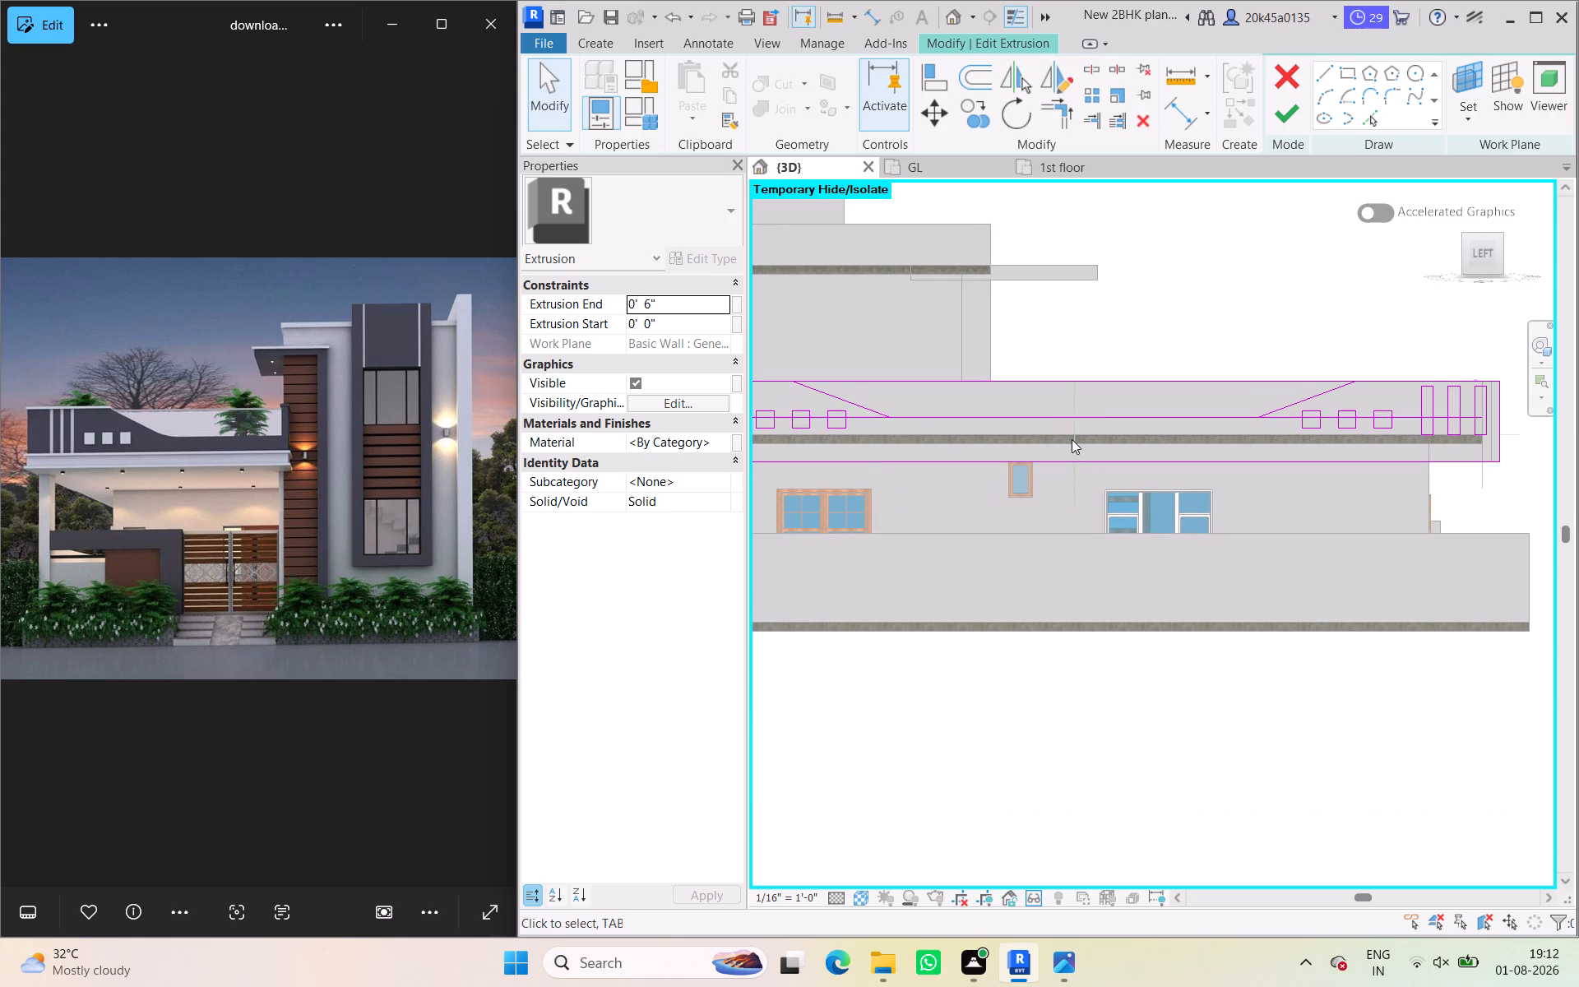
pyautogui.scroll(-1, 1326, 361)
pyautogui.moveTo(1326, 361); pyautogui.dragTo(1231, 362, button='middle')
pyautogui.scroll(4, 1396, 418)
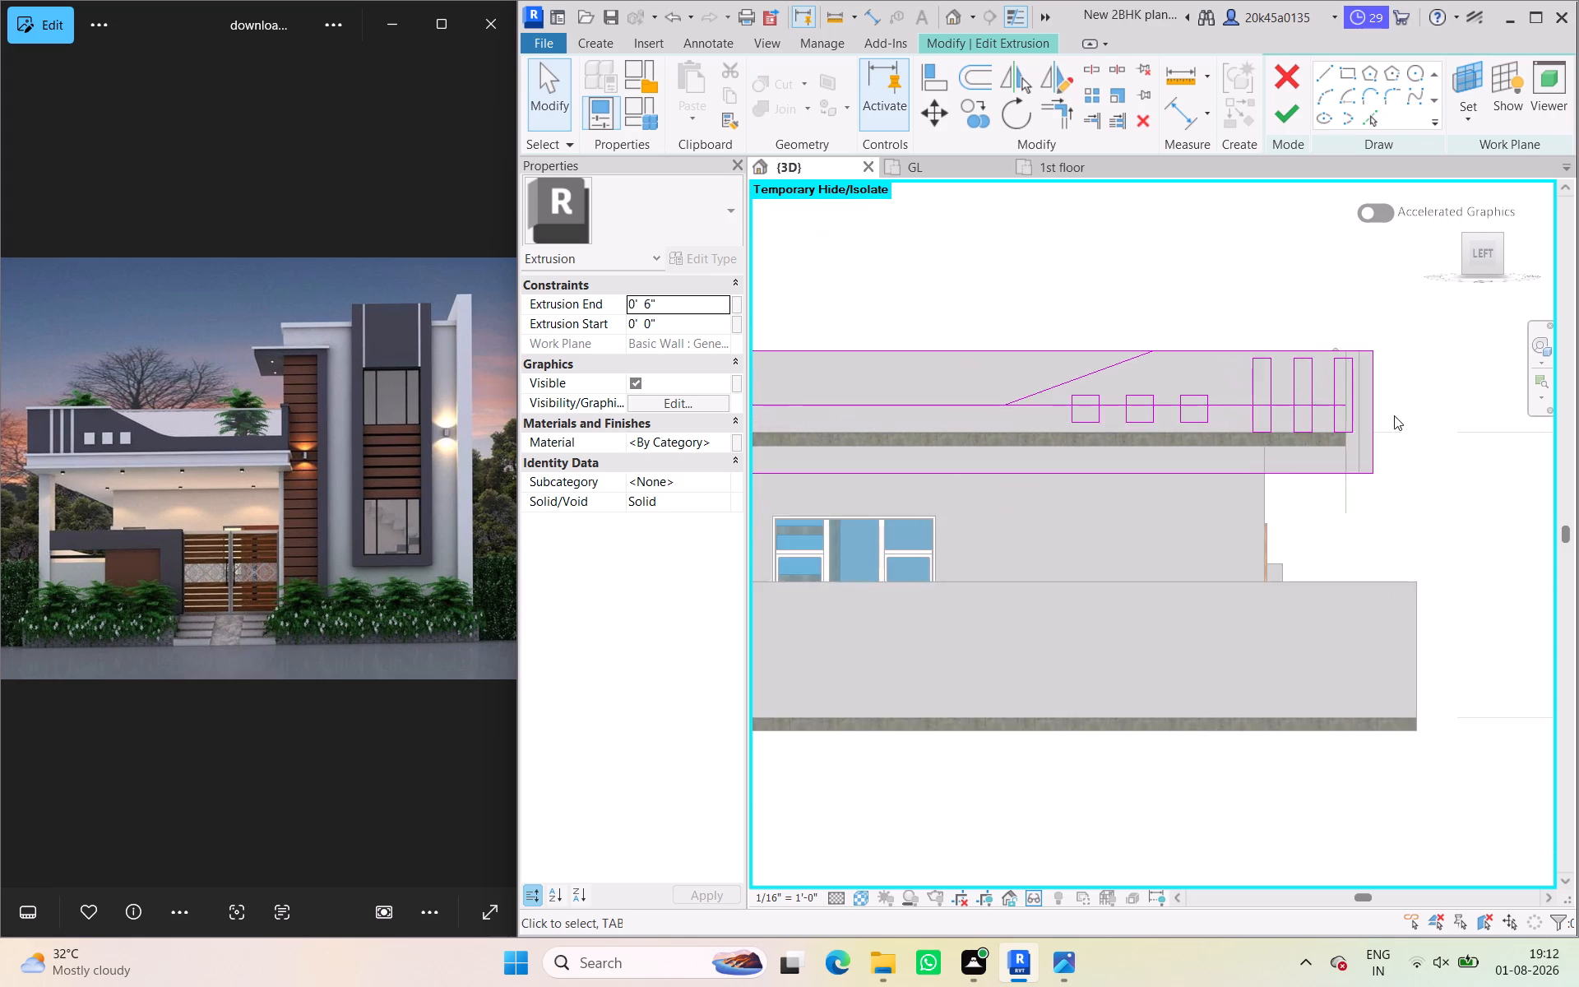
pyautogui.scroll(4, 1394, 415)
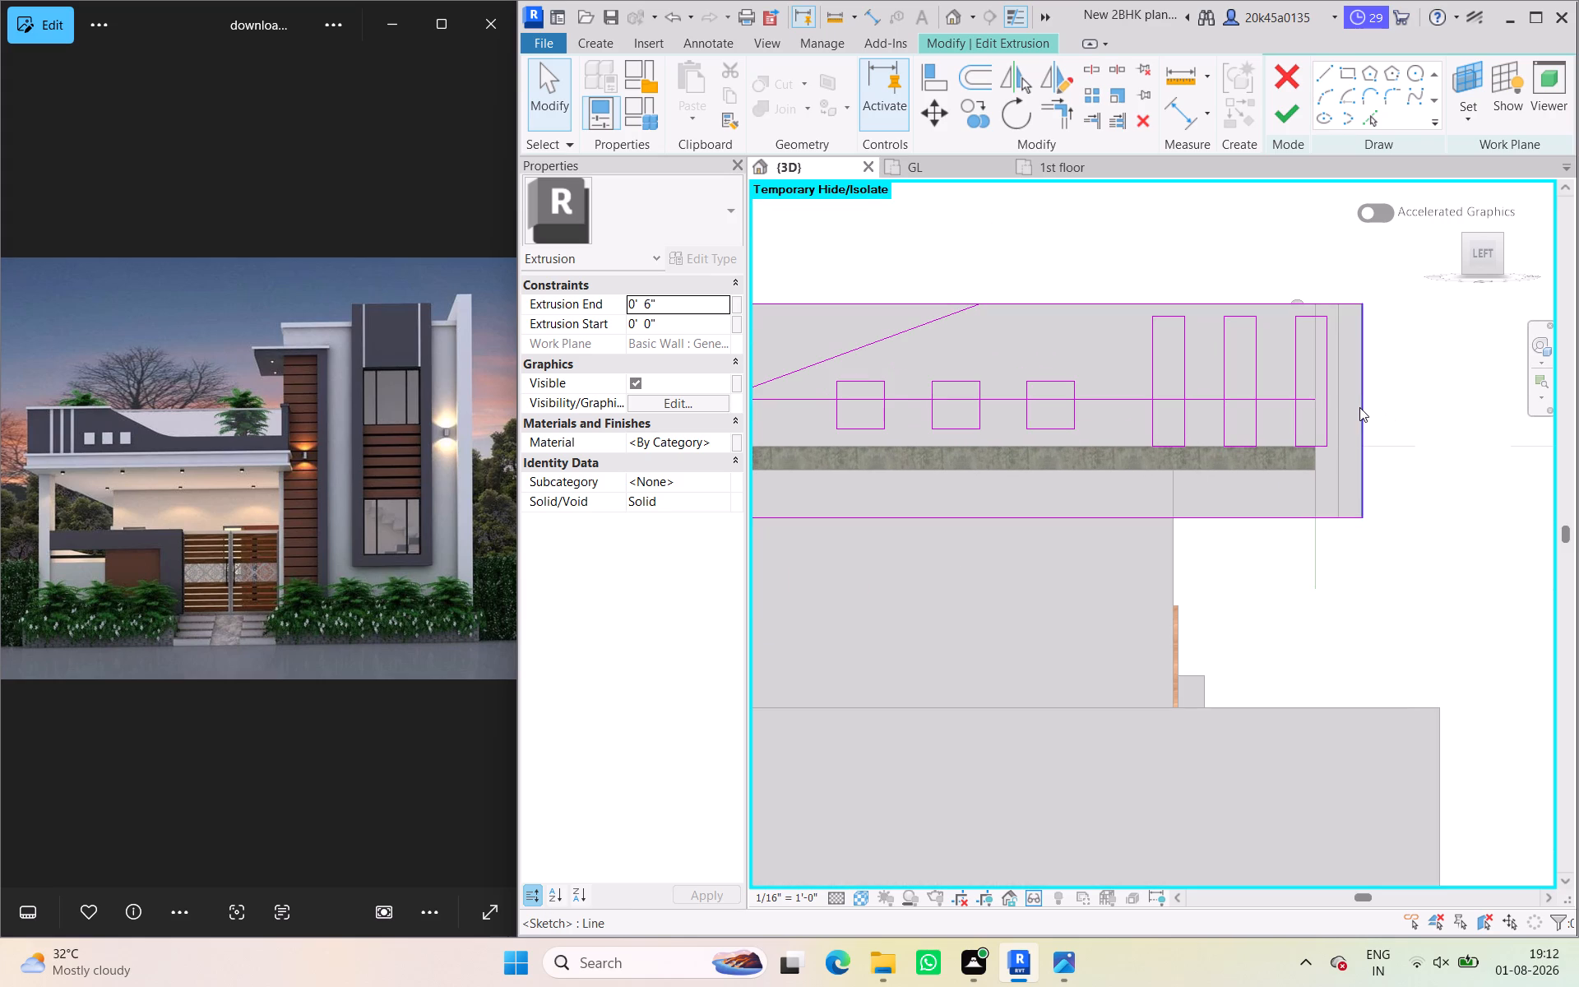
pyautogui.scroll(-6, 1364, 405)
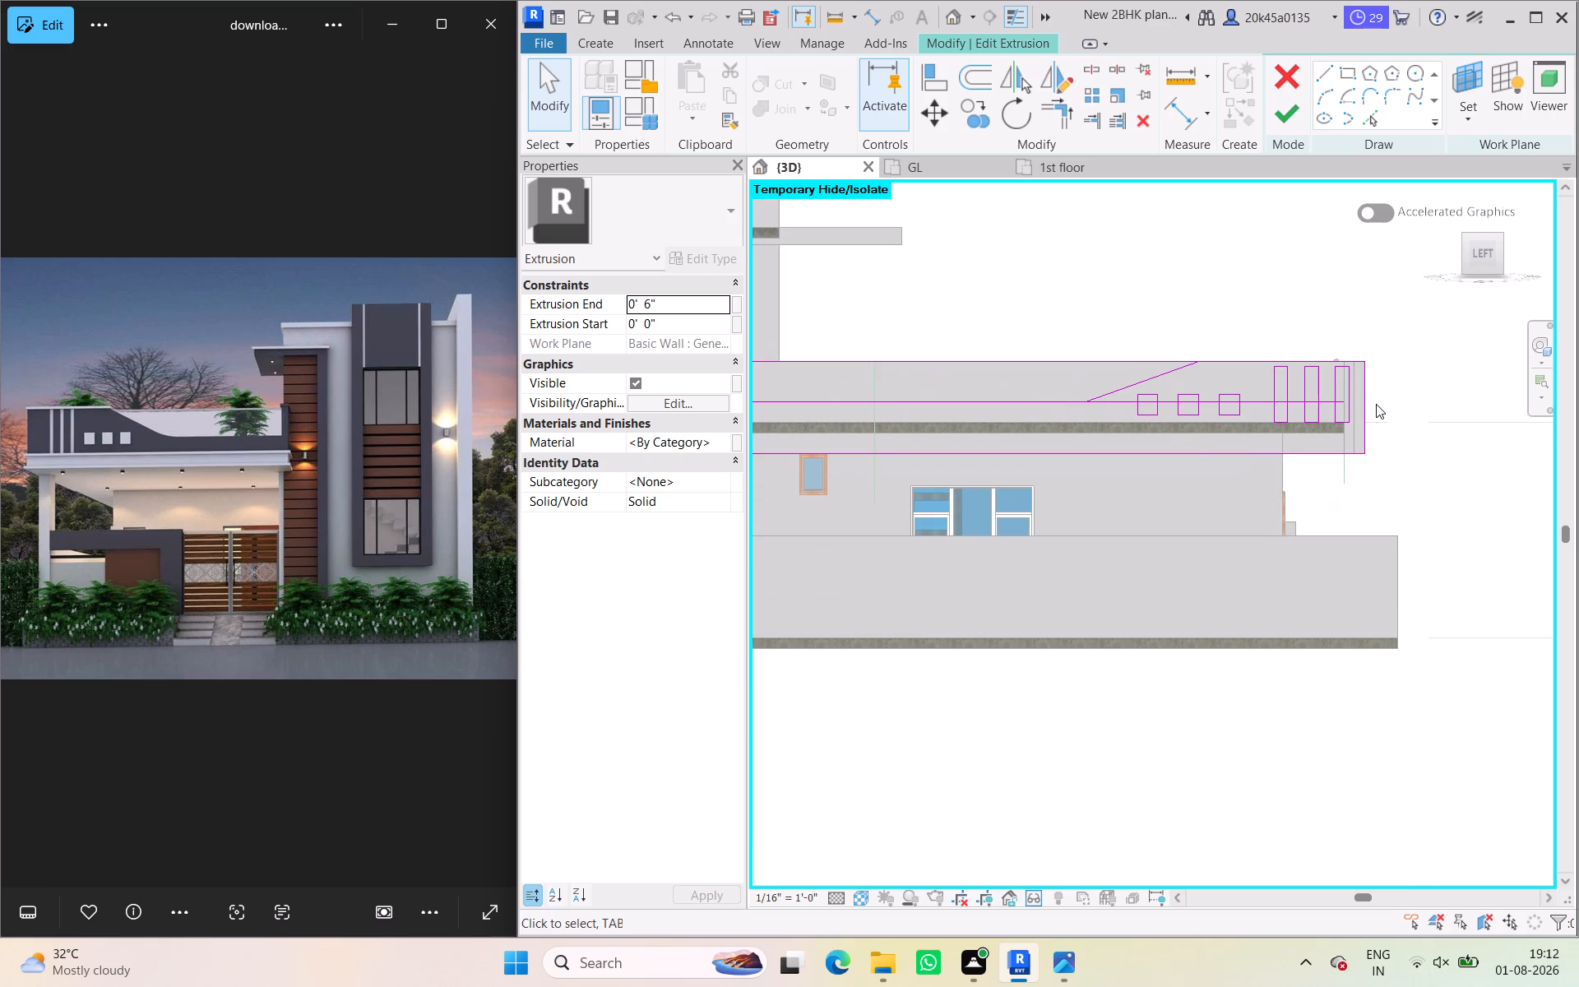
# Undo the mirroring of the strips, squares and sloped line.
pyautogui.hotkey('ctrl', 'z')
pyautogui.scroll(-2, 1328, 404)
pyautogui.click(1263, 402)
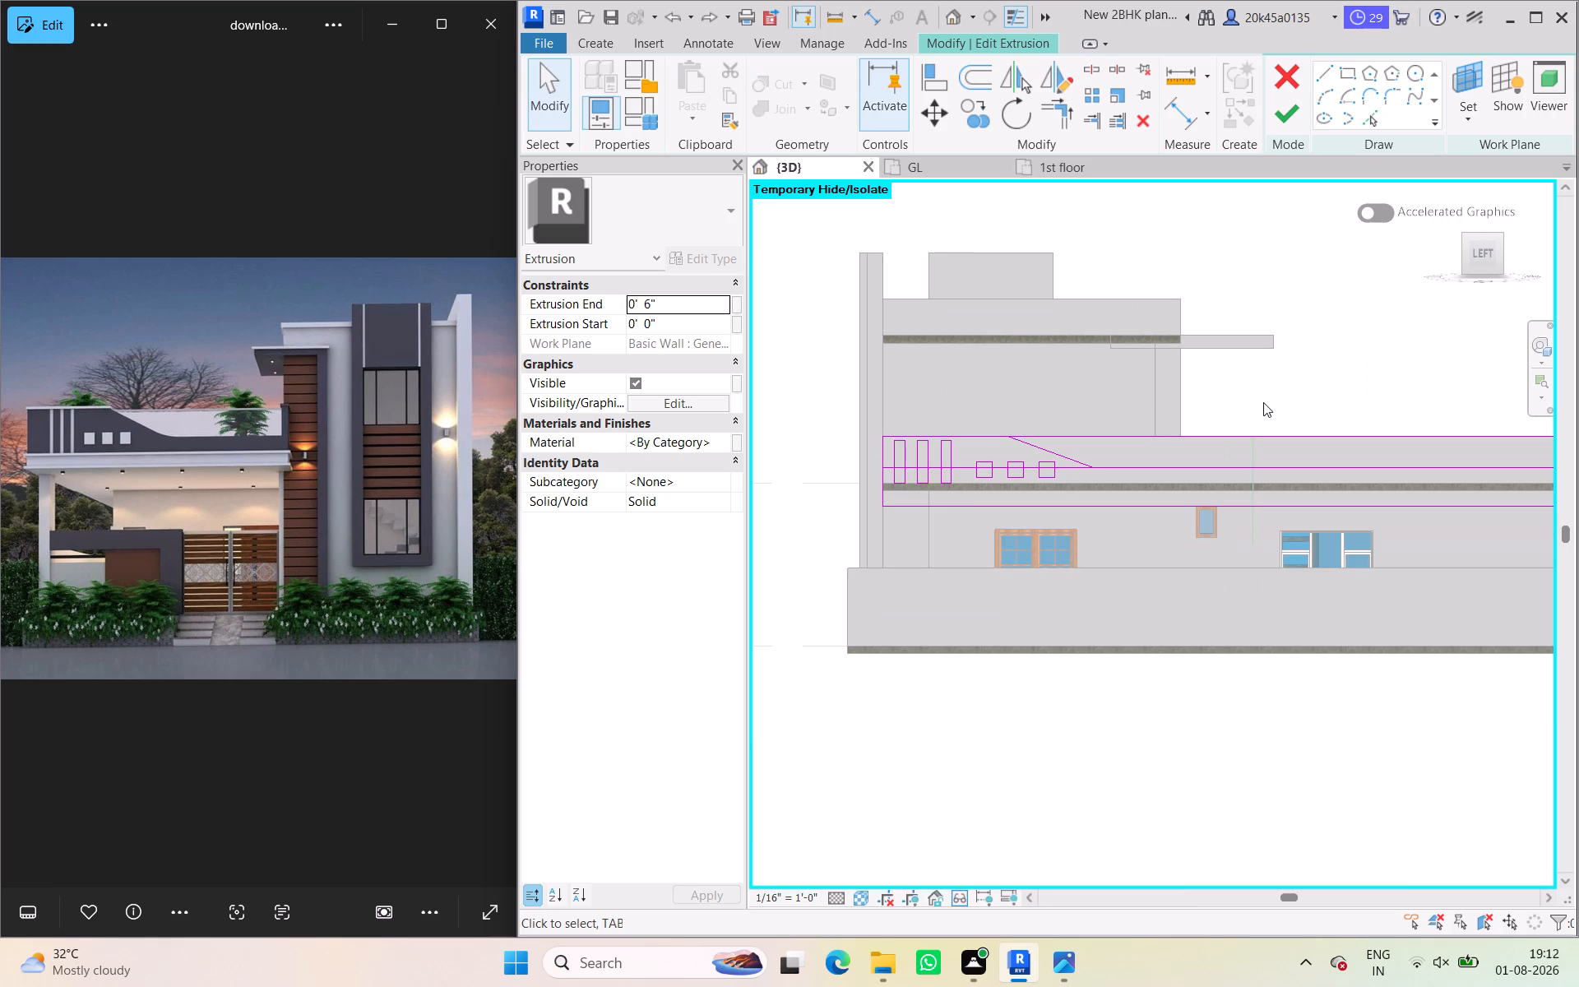
# Move the parapet profile's far vertical edge inward to the slab's end, 22'-10 1/2" from the vertical reference line.
pyautogui.scroll(-1, 1271, 399)
pyautogui.moveTo(1271, 399); pyautogui.dragTo(1033, 414, button='middle')
pyautogui.scroll(4, 1280, 467)
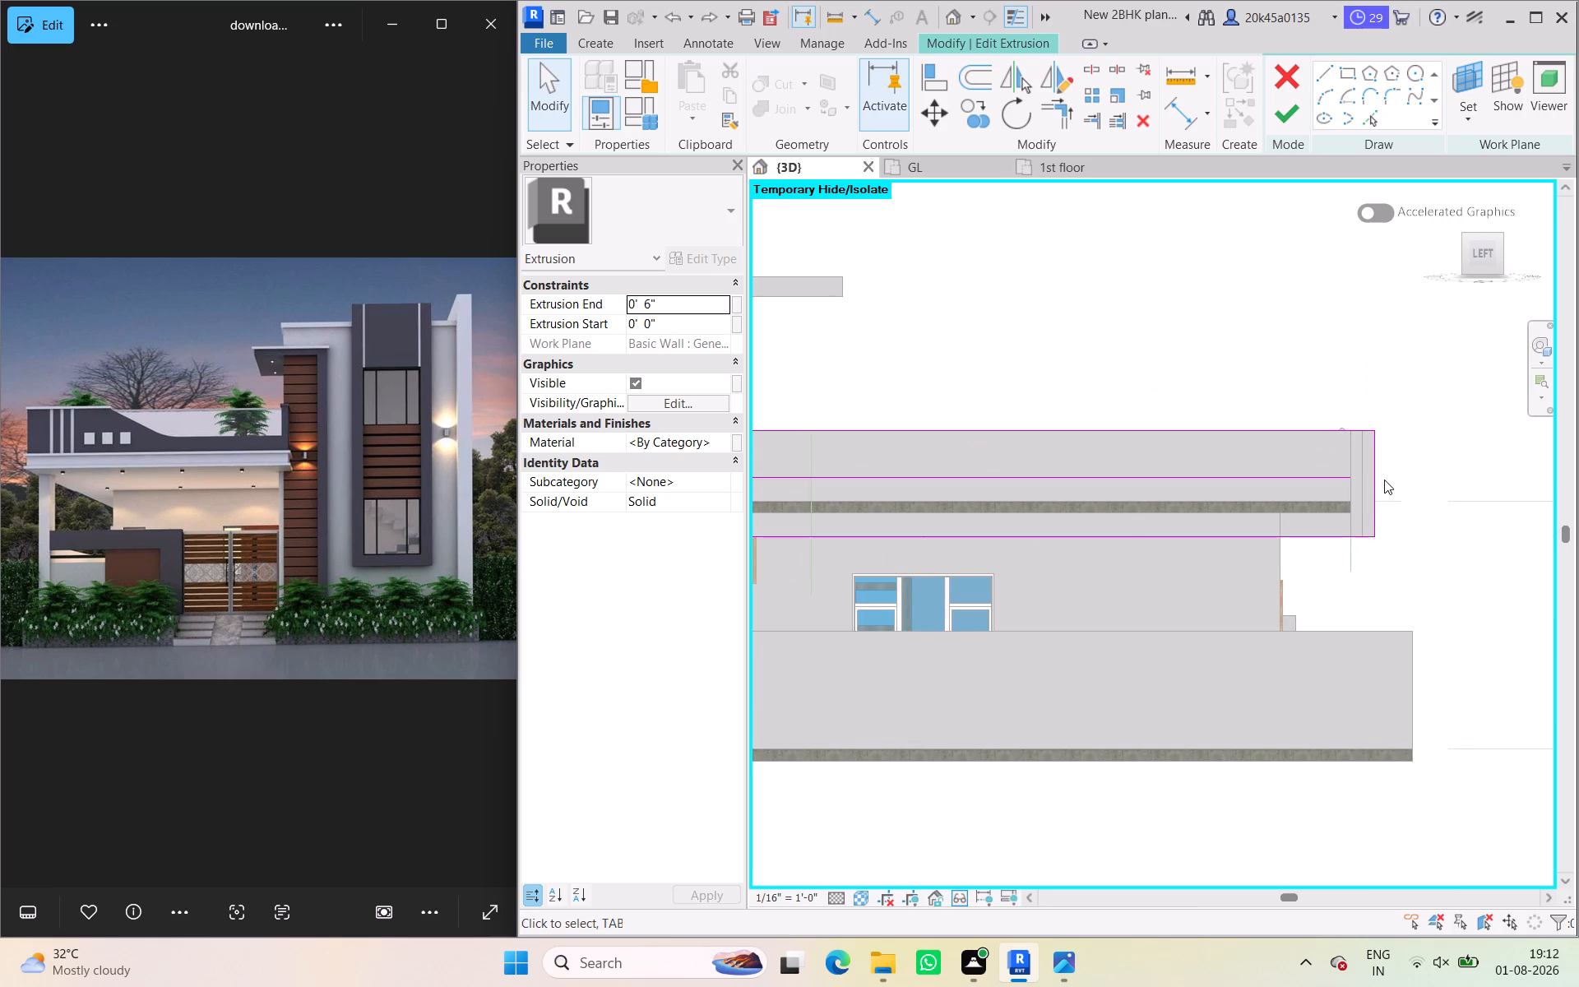
pyautogui.click(1378, 480)
pyautogui.press('Left')
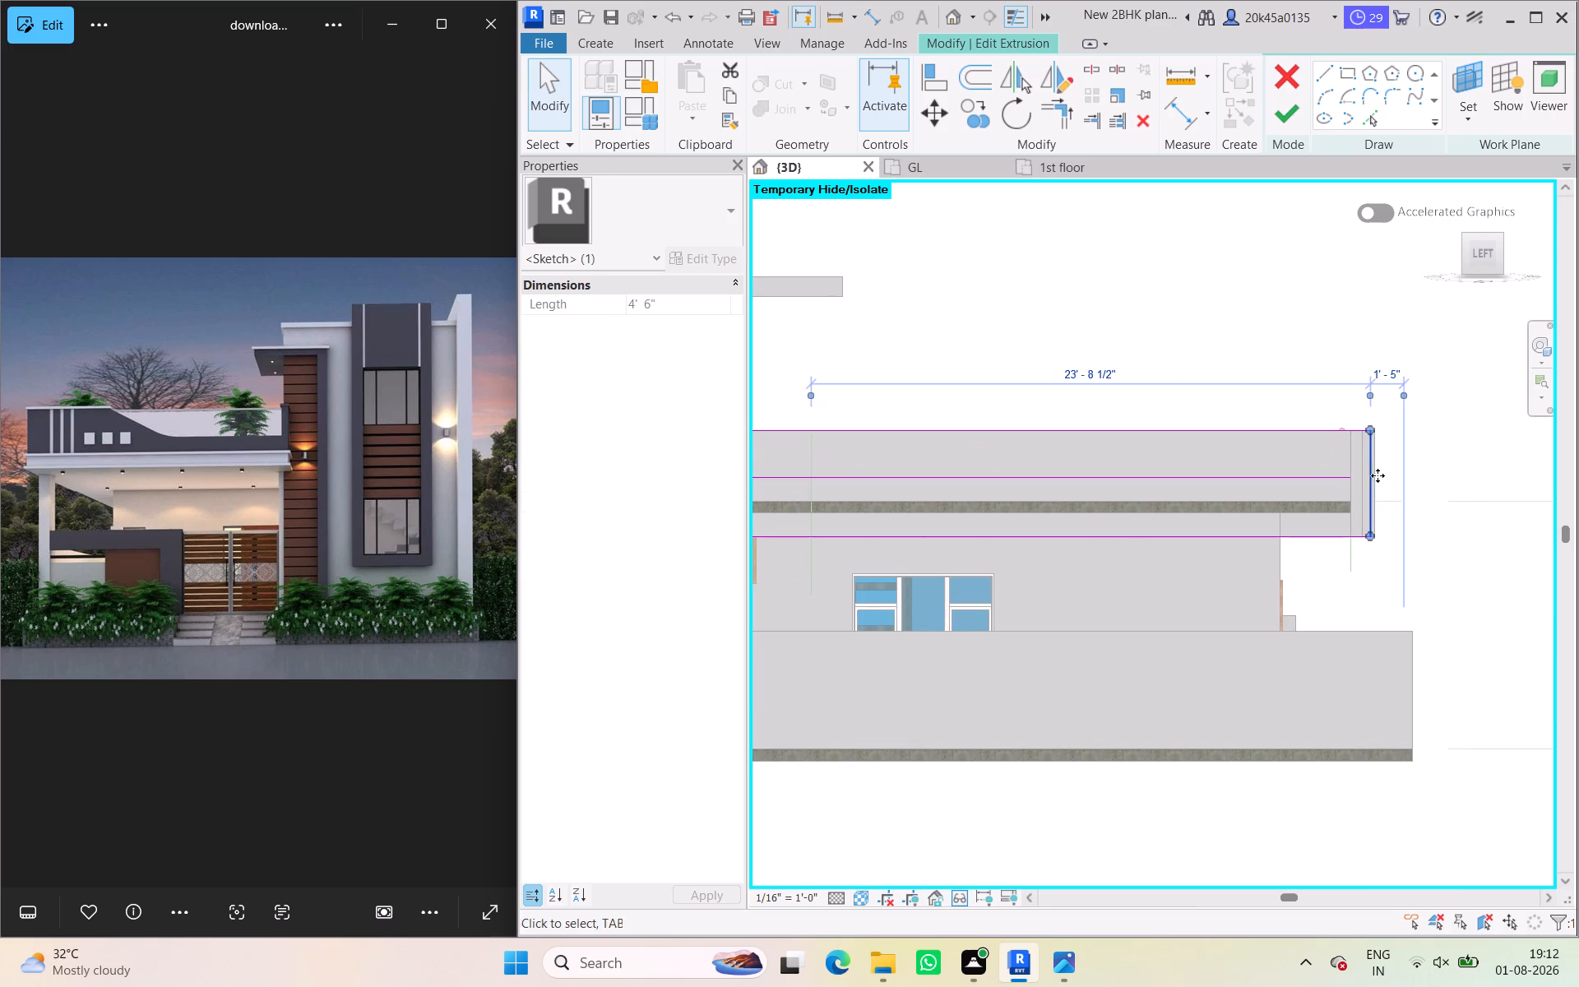
pyautogui.press('Left')
pyautogui.press('Left')
pyautogui.press('Left')
pyautogui.press('Left')
pyautogui.press('Left')
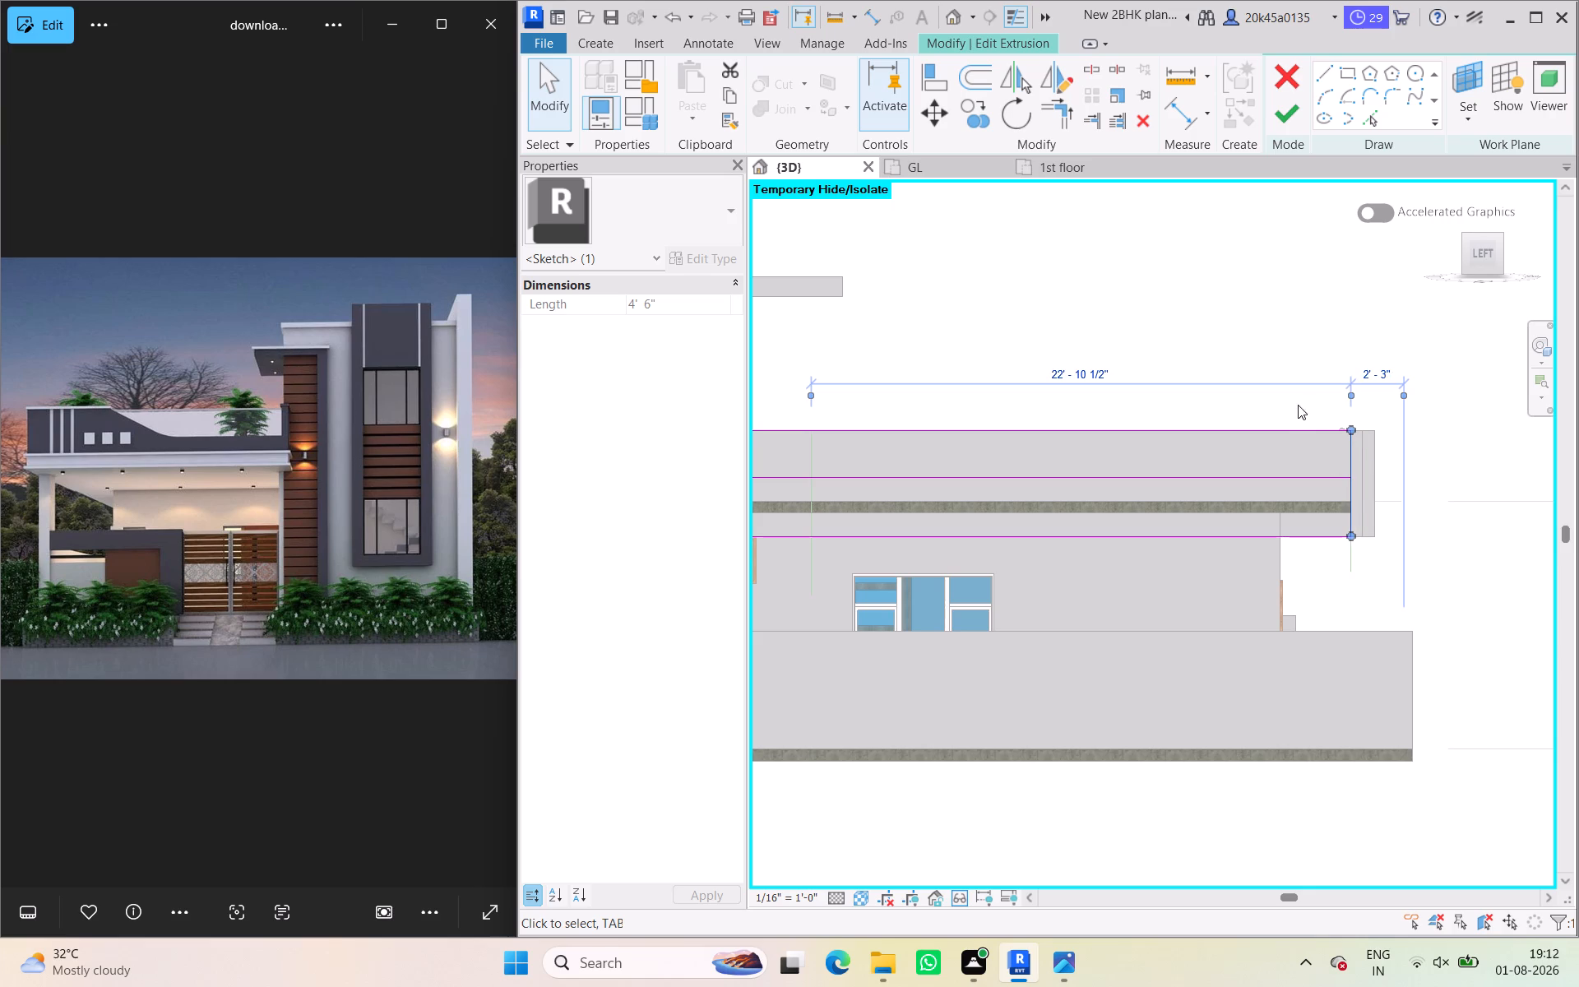
pyautogui.click(1271, 333)
pyautogui.scroll(9, 1346, 480)
pyautogui.scroll(-6, 1349, 471)
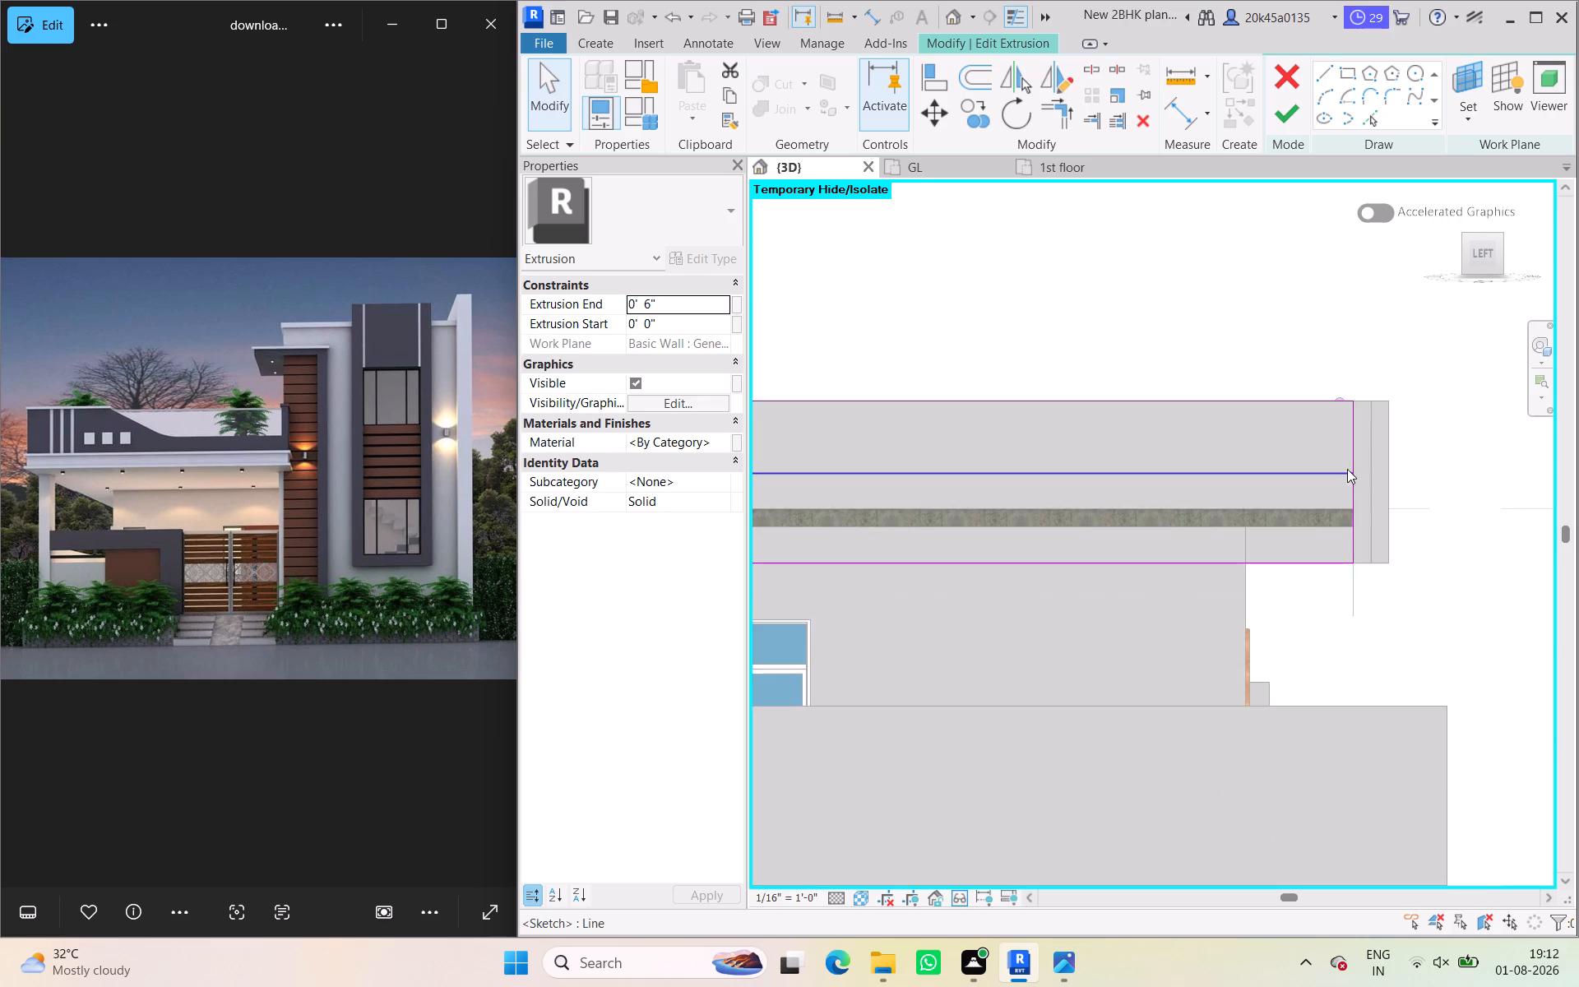
pyautogui.scroll(-3, 1347, 469)
pyautogui.moveTo(1345, 466); pyautogui.dragTo(1383, 465, button='middle')
pyautogui.click(1145, 304)
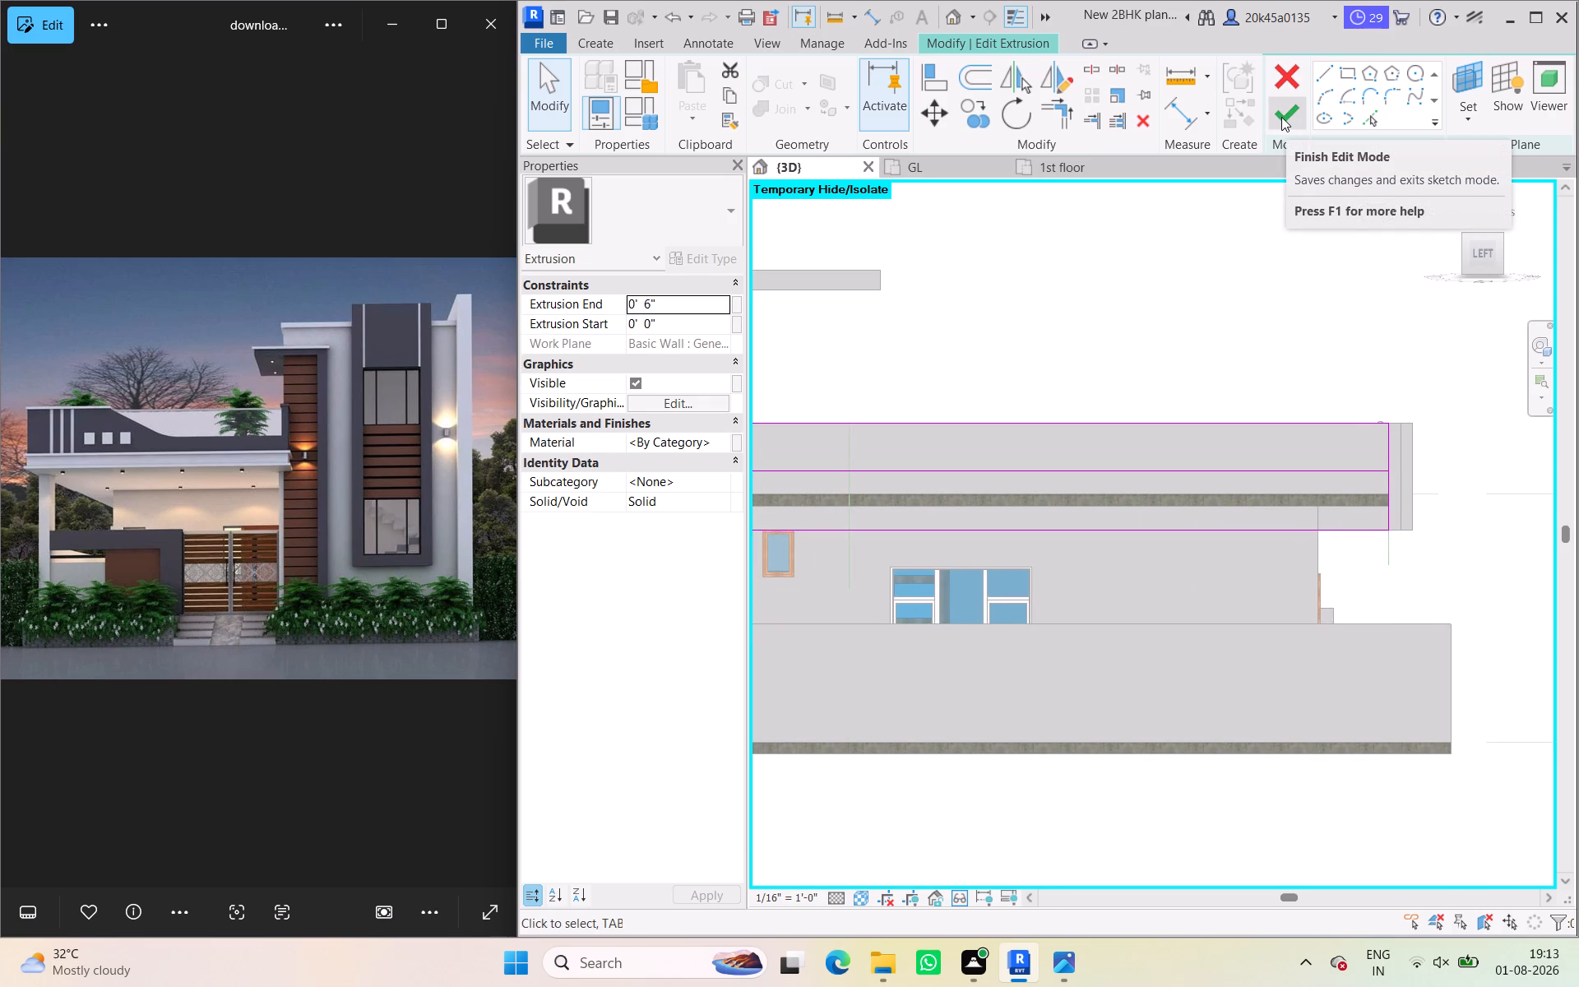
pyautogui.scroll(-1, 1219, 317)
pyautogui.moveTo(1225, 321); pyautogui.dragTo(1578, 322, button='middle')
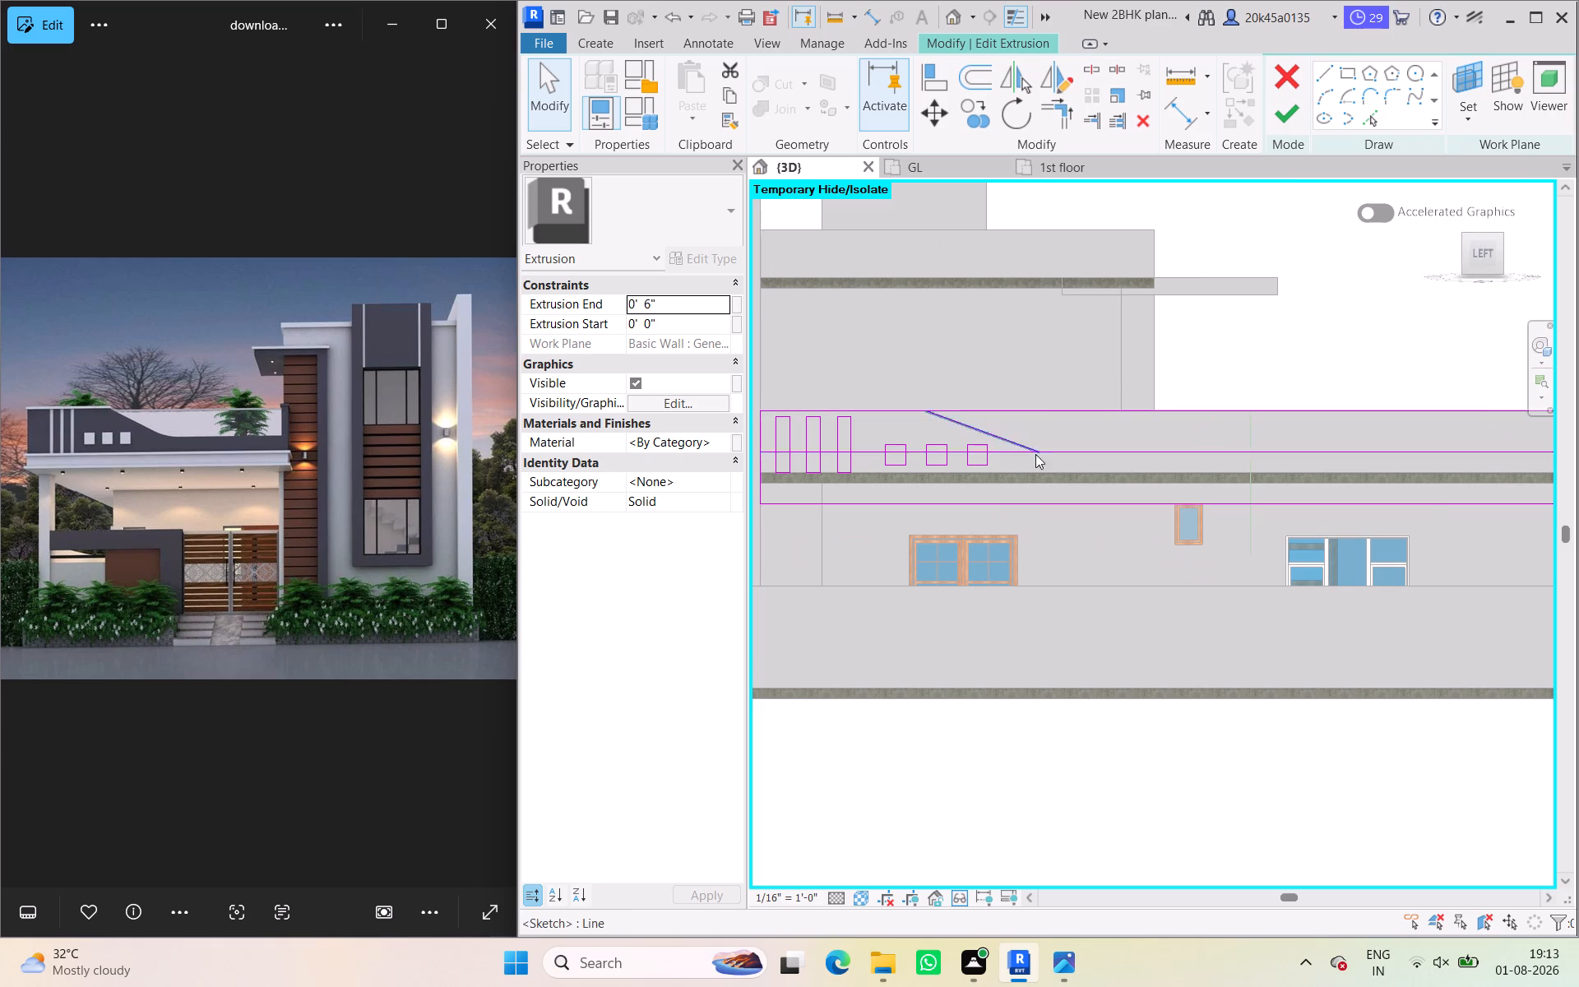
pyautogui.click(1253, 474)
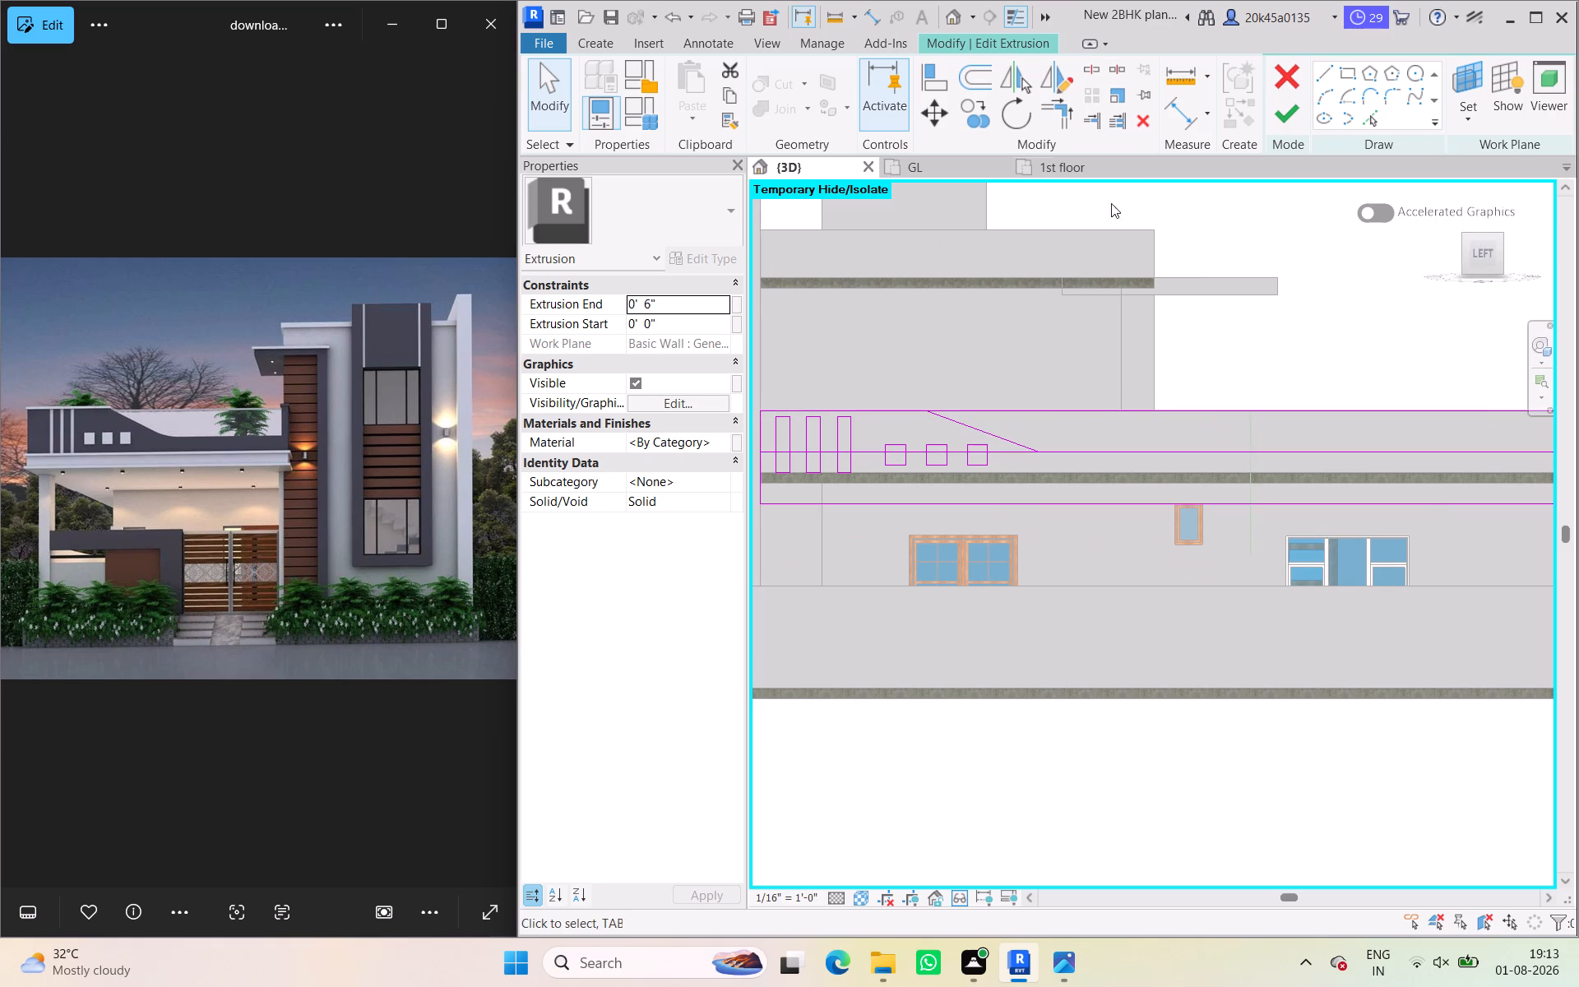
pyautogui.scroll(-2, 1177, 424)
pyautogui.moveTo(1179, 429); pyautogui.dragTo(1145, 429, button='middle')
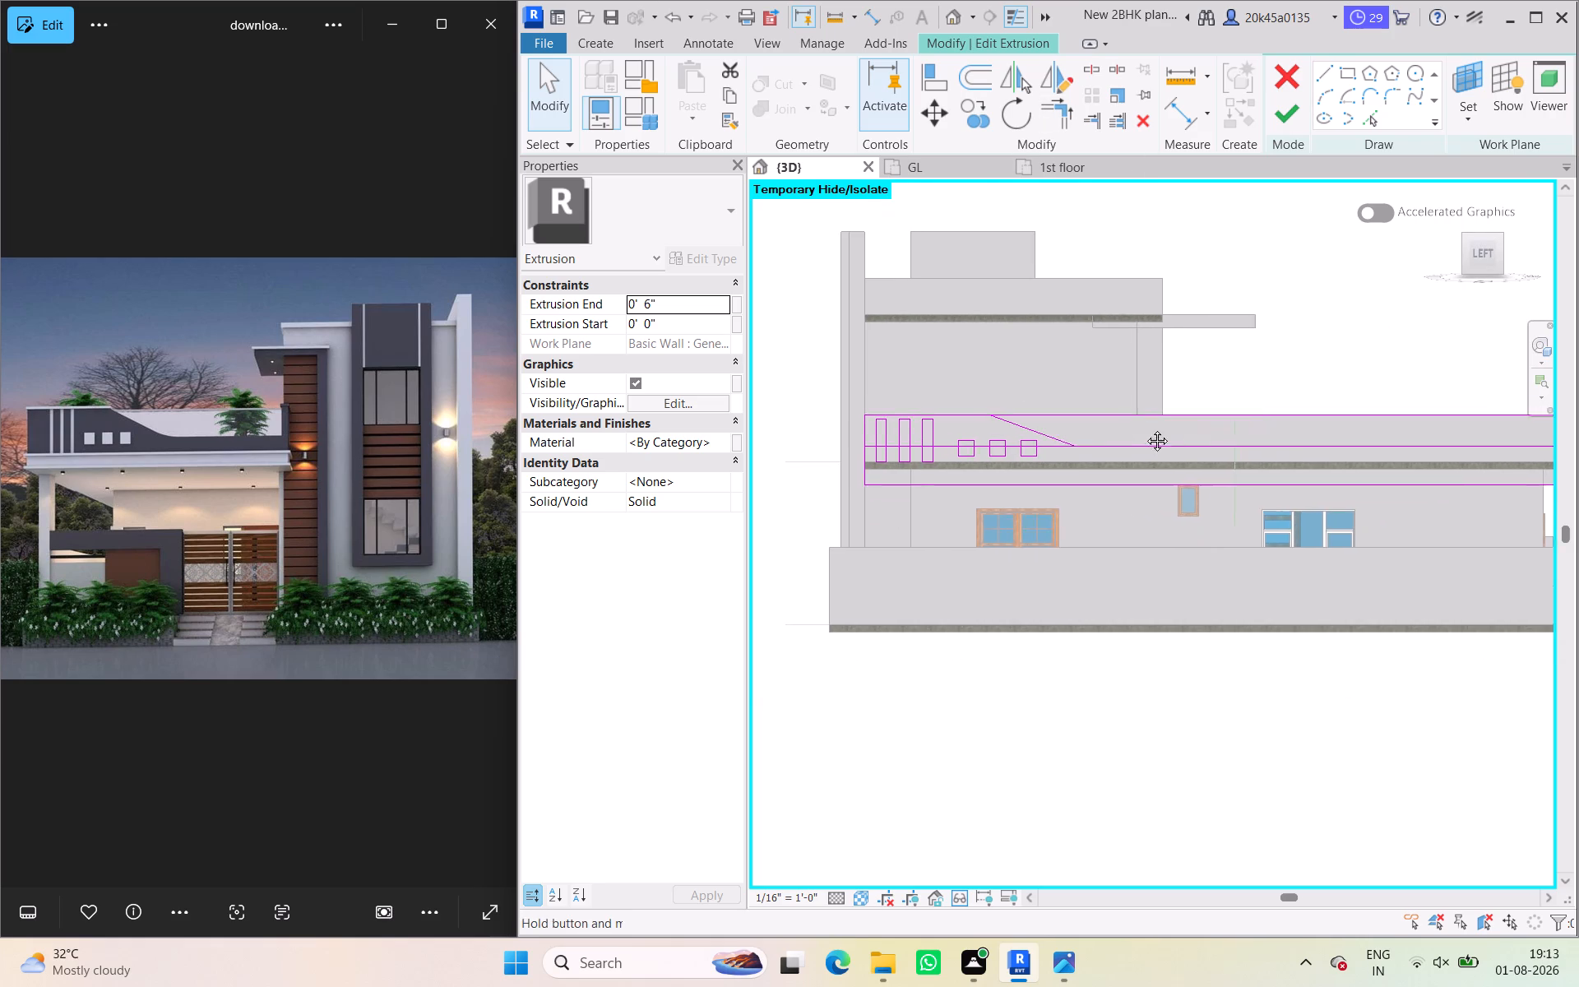
# Delete the long horizontal line and the sloped line from the parapet sketch and finish the extrusion edit.
pyautogui.moveTo(1145, 429); pyautogui.dragTo(1099, 417, button='middle')
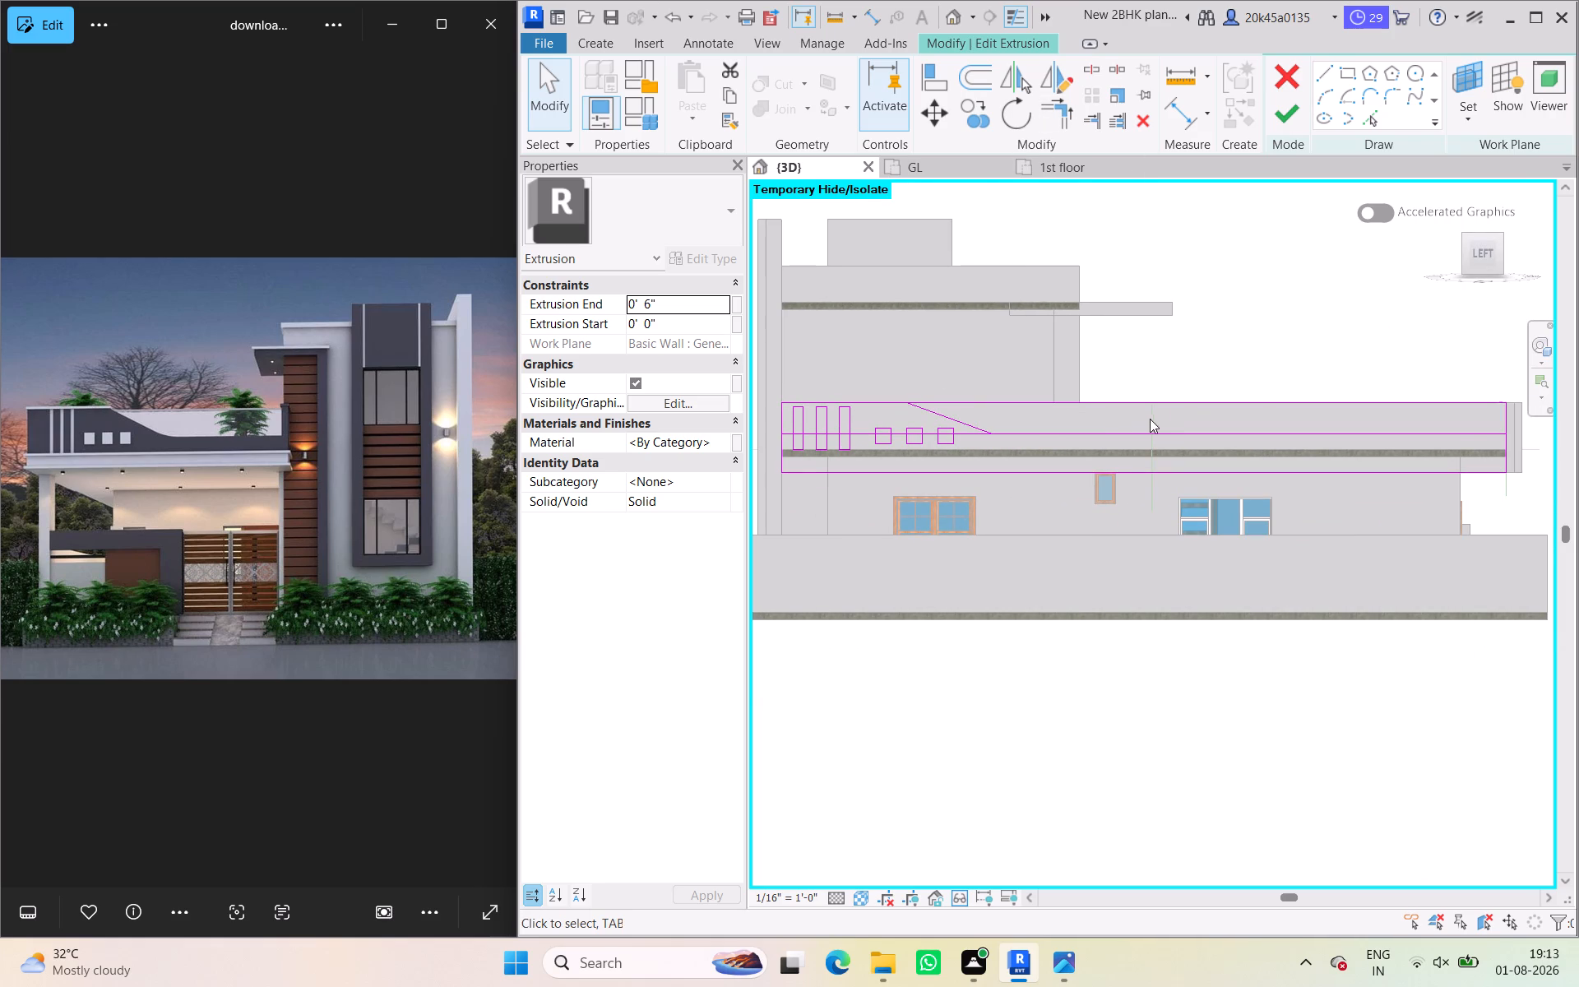
pyautogui.scroll(2, 997, 416)
pyautogui.moveTo(1001, 414); pyautogui.dragTo(1040, 445, button='middle')
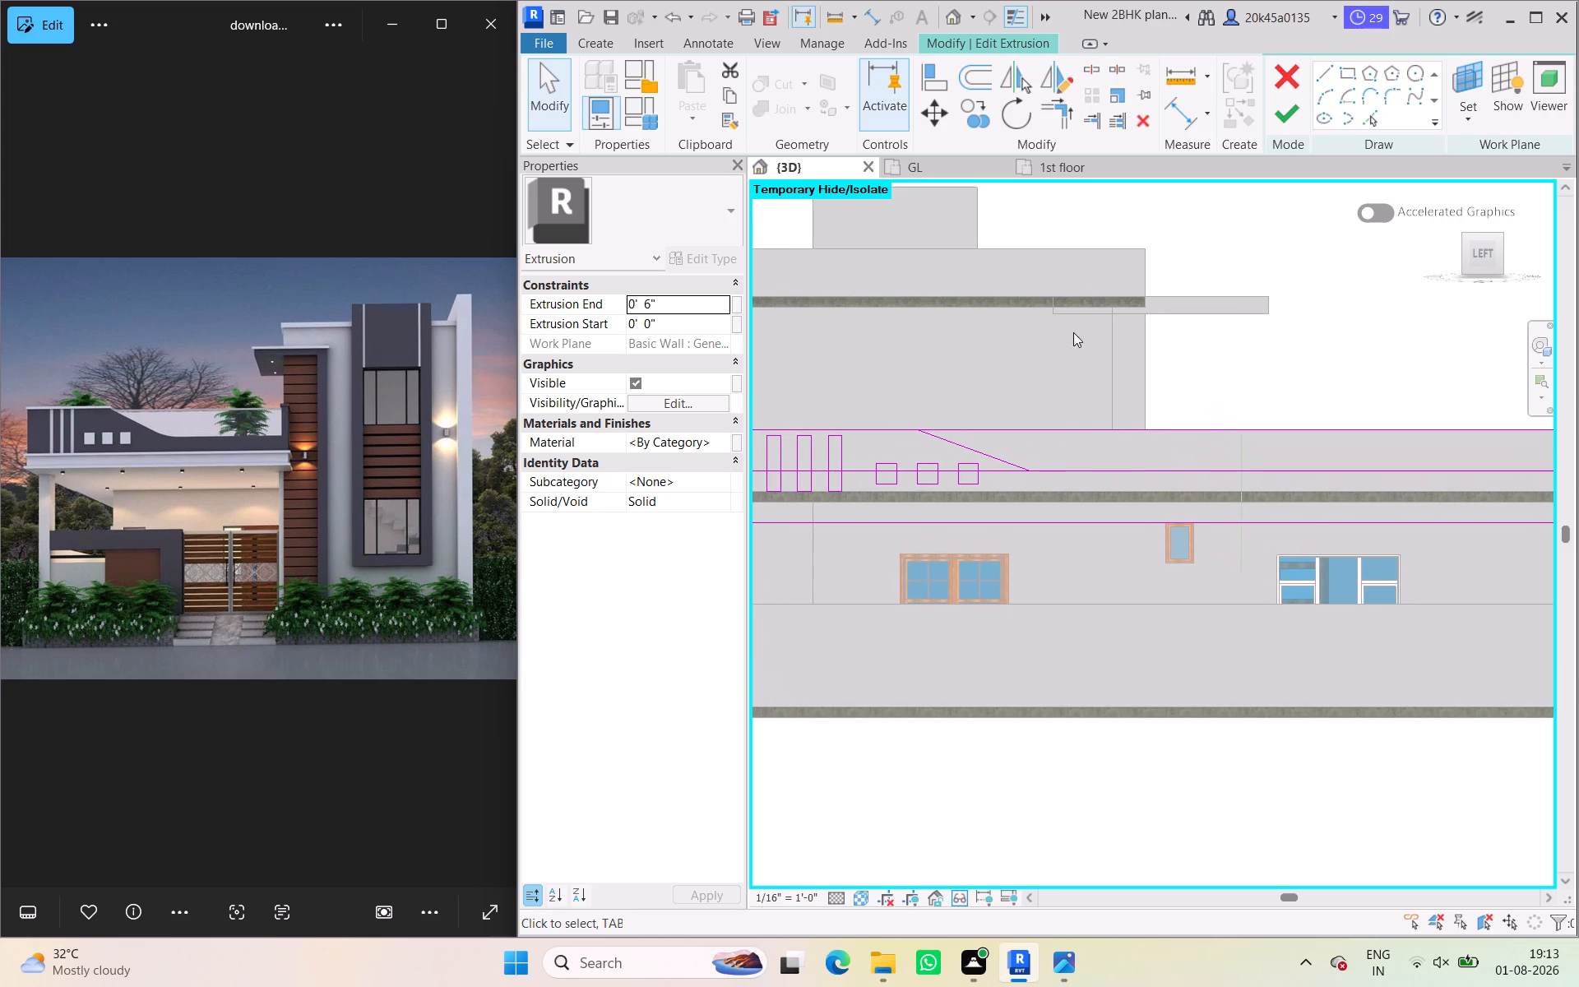
pyautogui.click(1092, 475)
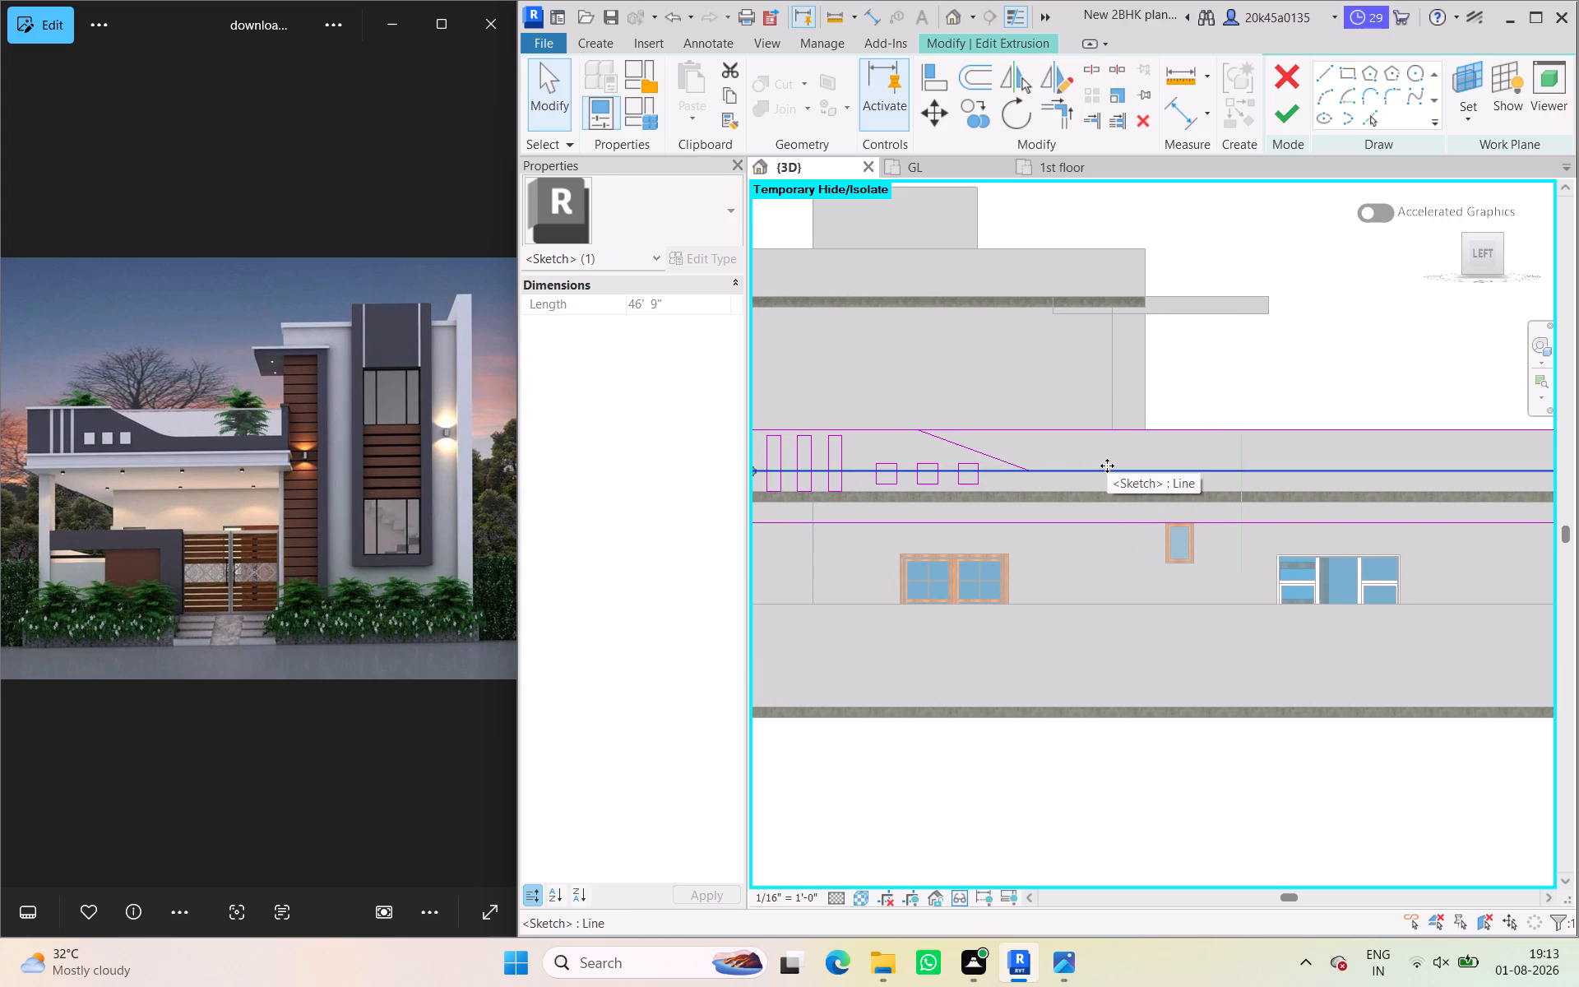
pyautogui.press('Delete')
pyautogui.click(1010, 457)
pyautogui.press('Delete')
pyautogui.scroll(-4, 1075, 452)
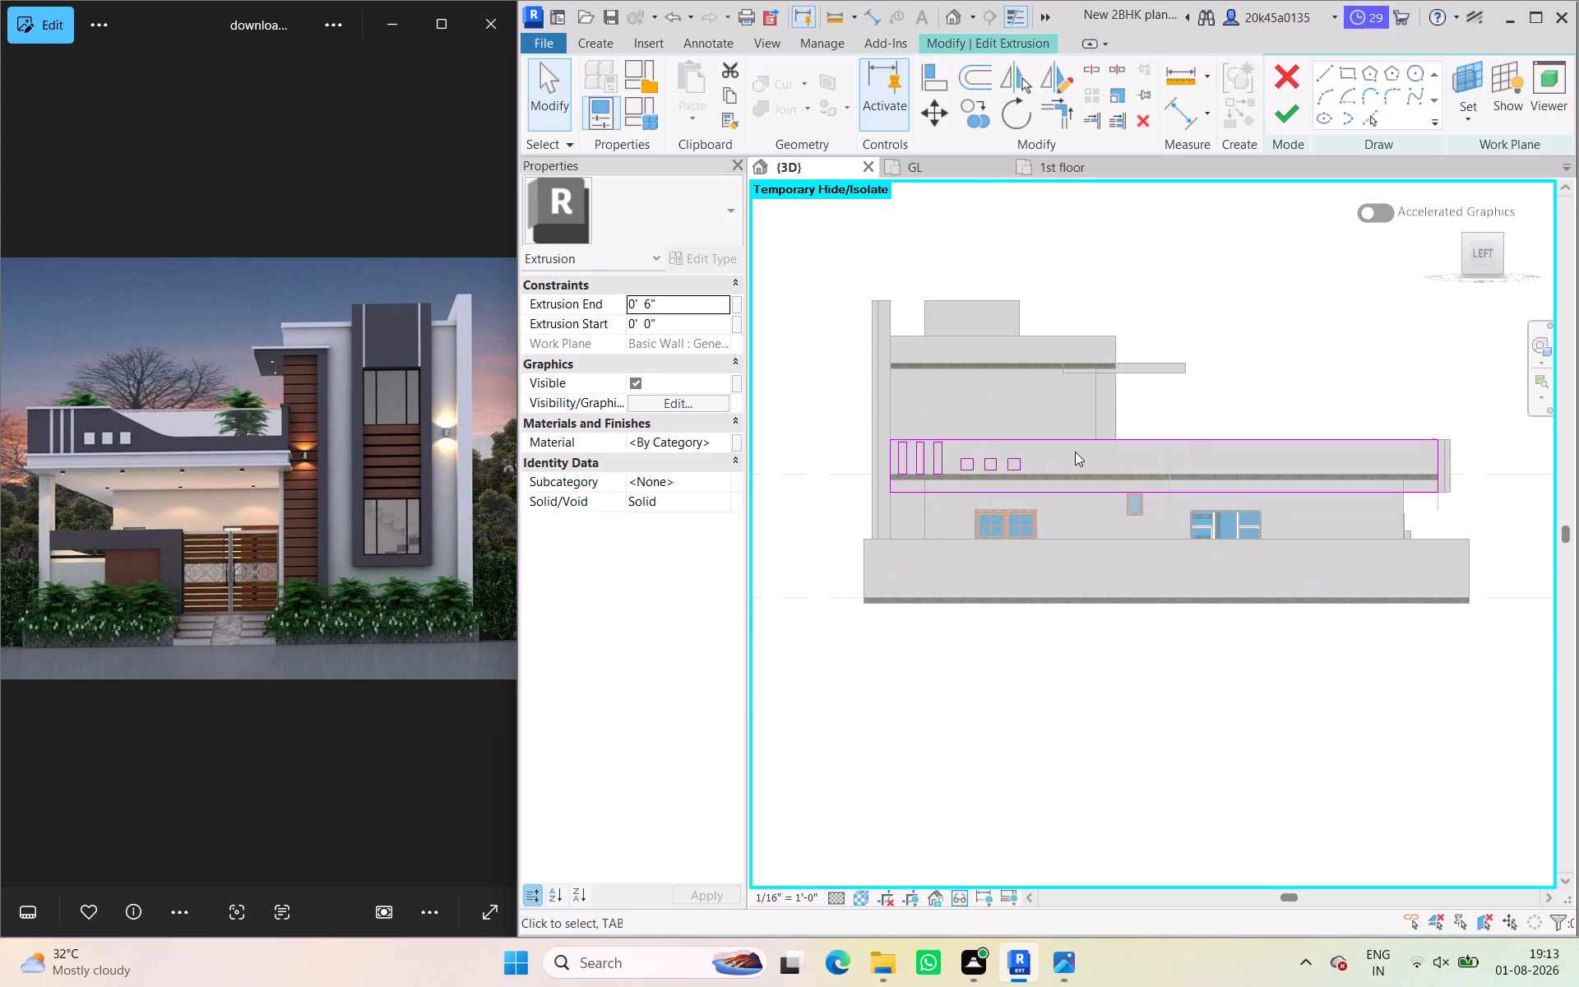
pyautogui.click(1279, 114)
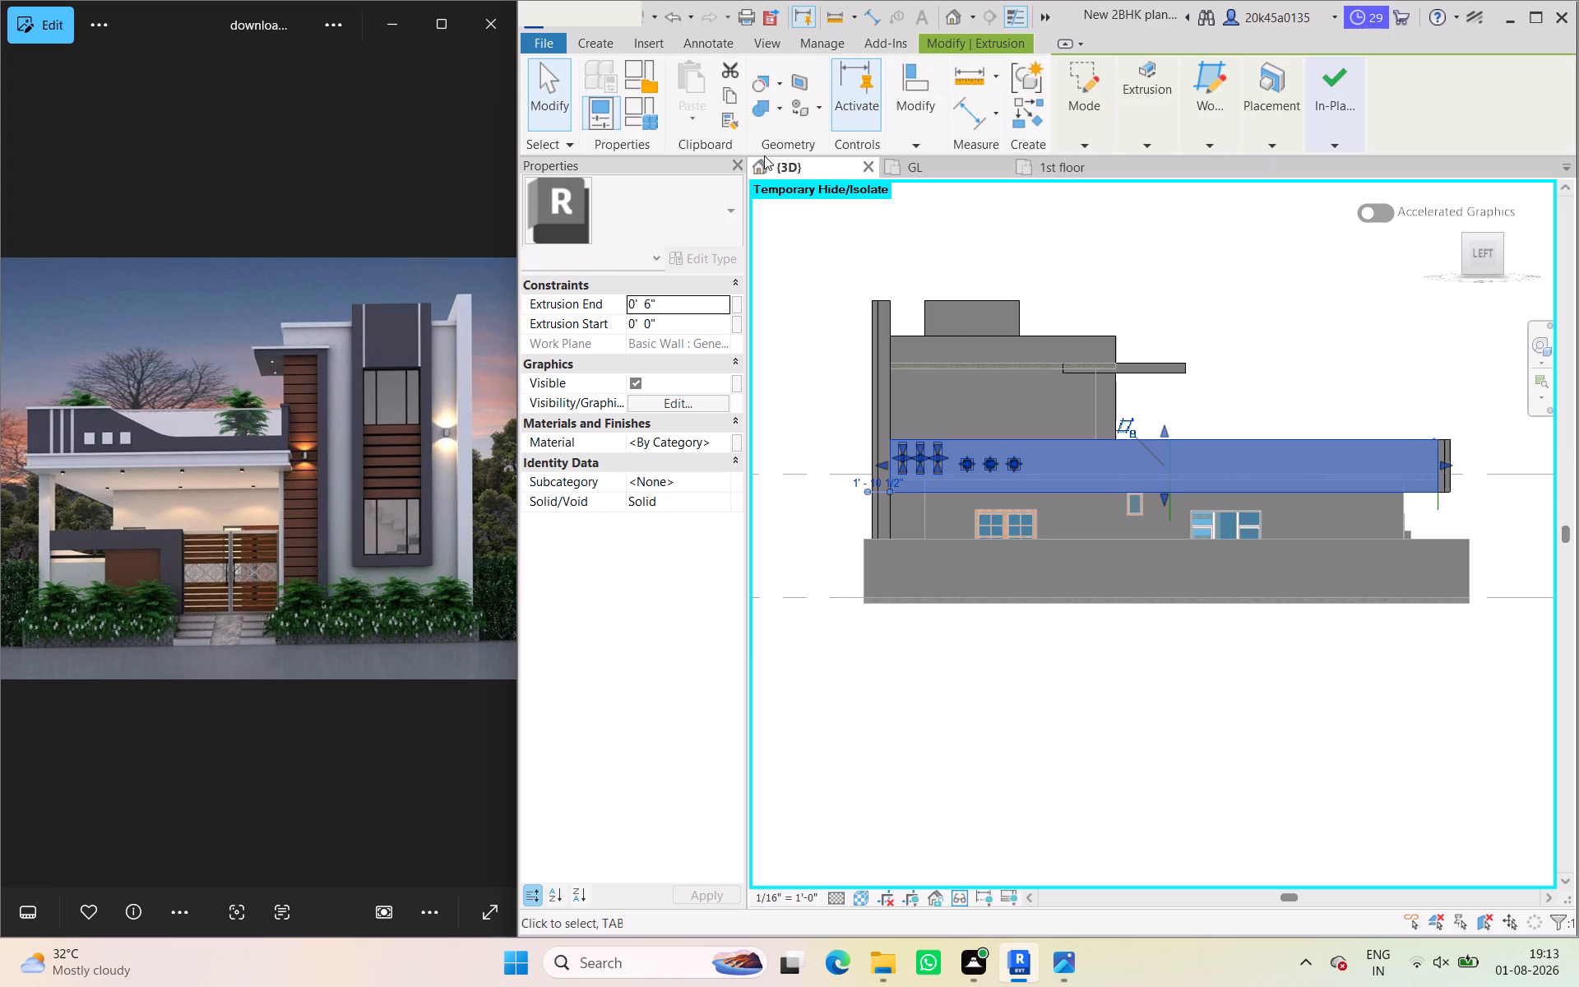
# Replace the old vertical reference line with one about 7'-6" long, drawn down from the midpoint of the parapet's top edge.
pyautogui.click(1228, 335)
pyautogui.click(1171, 510)
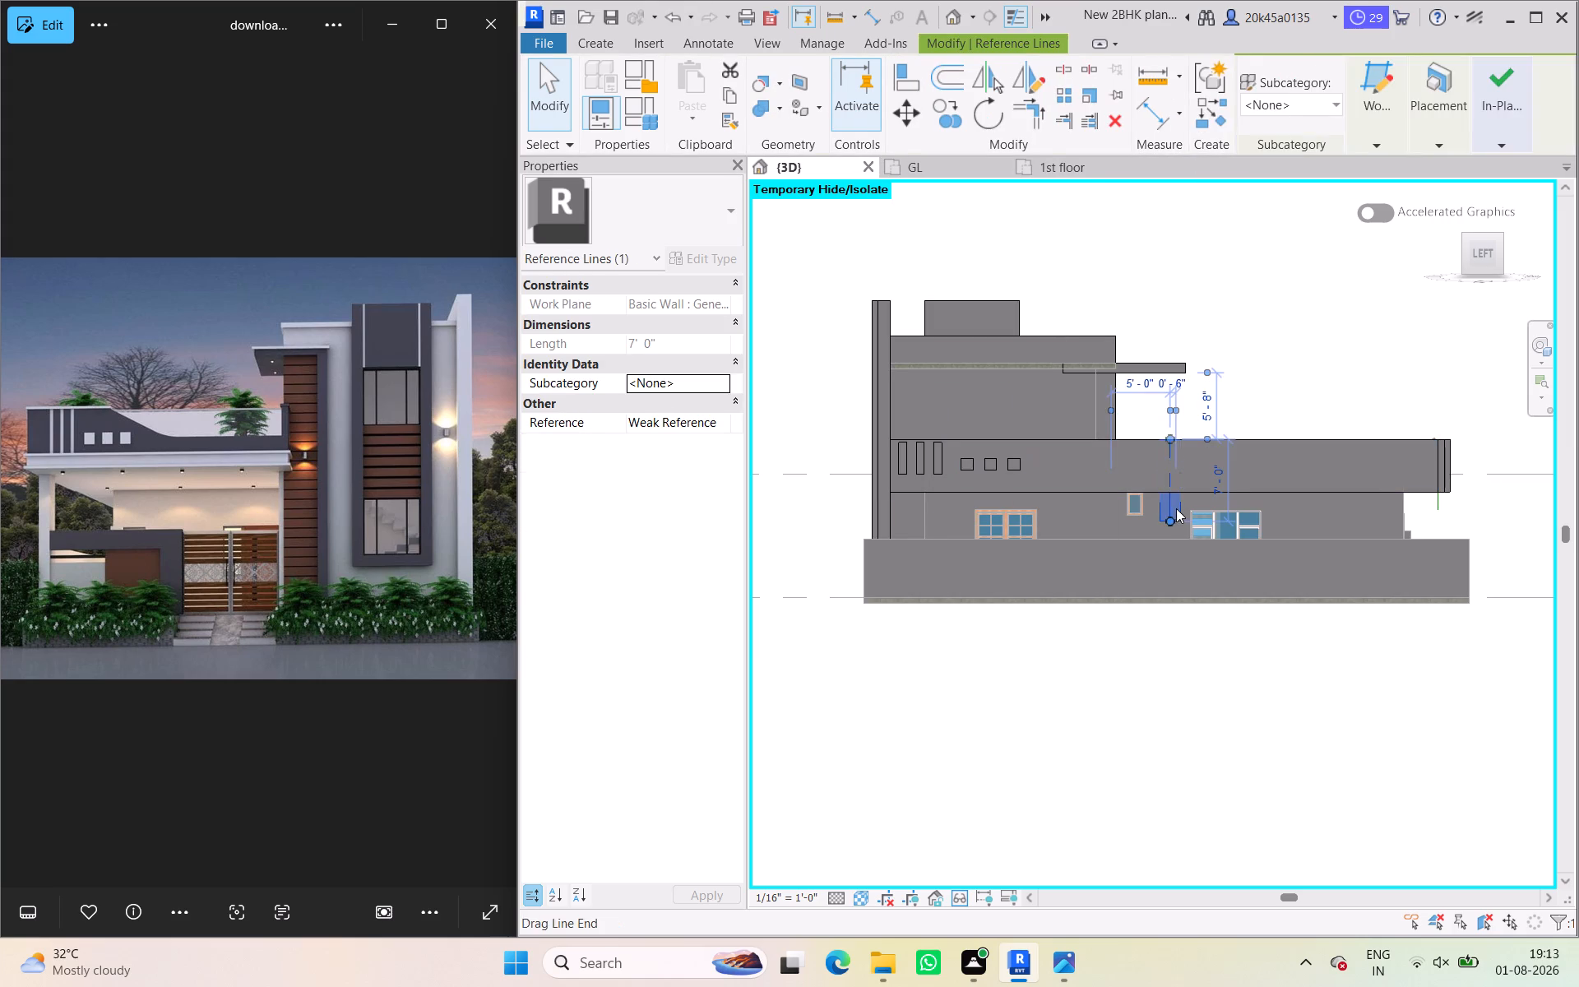
pyautogui.press('Delete')
pyautogui.click(595, 47)
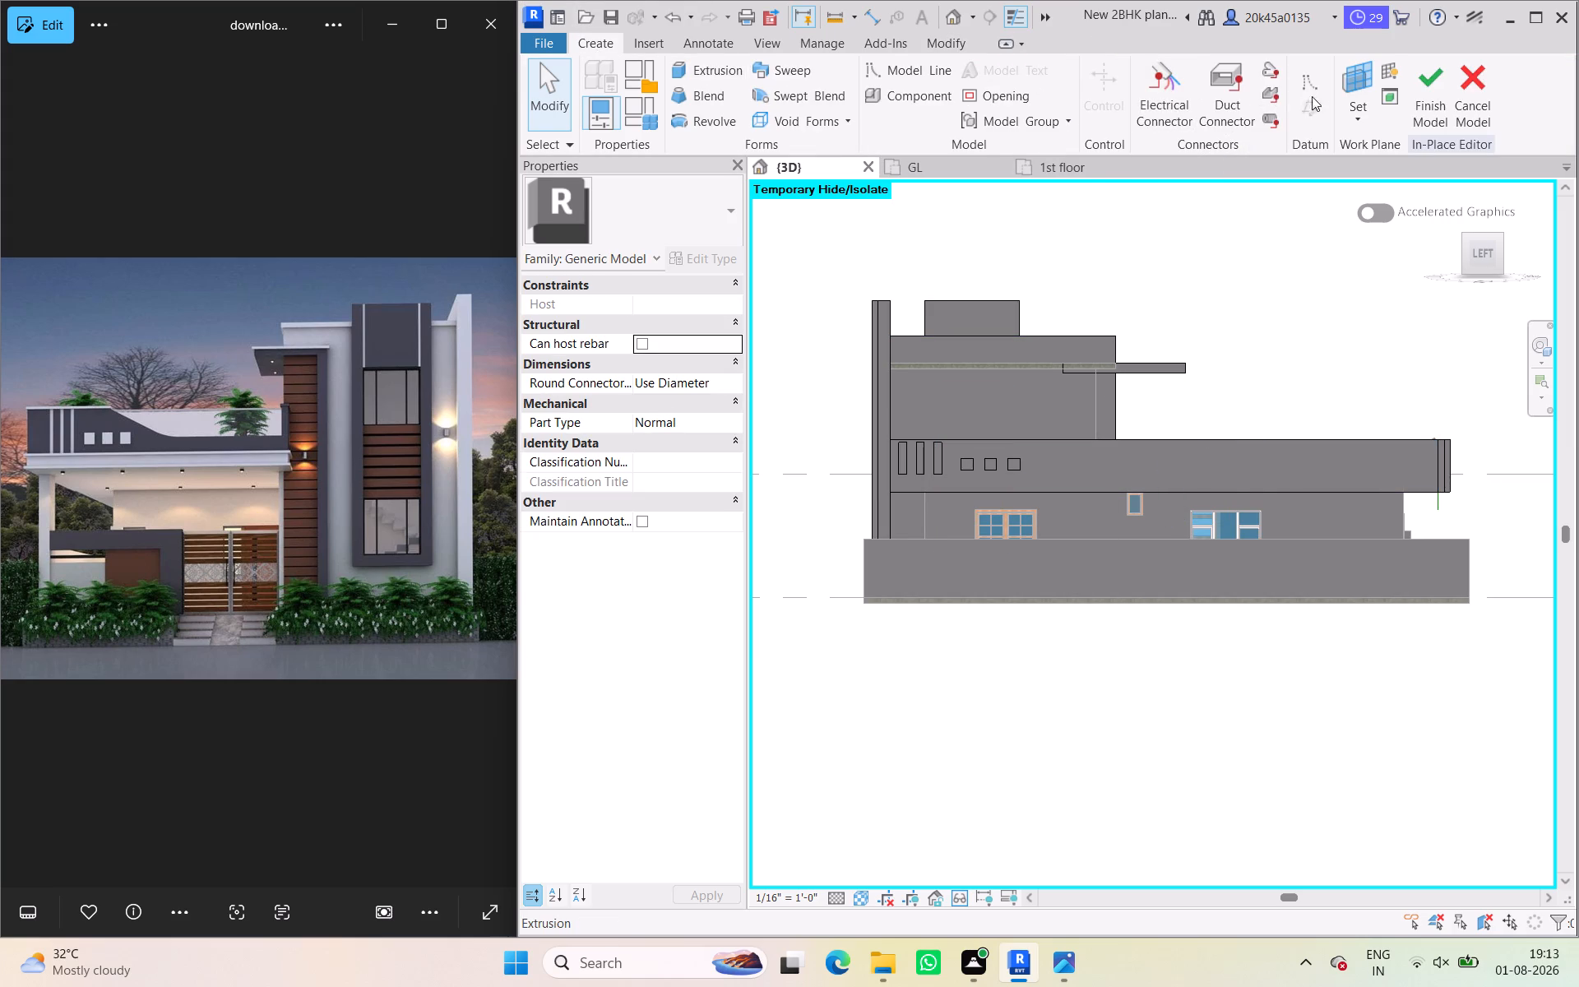
pyautogui.click(1319, 83)
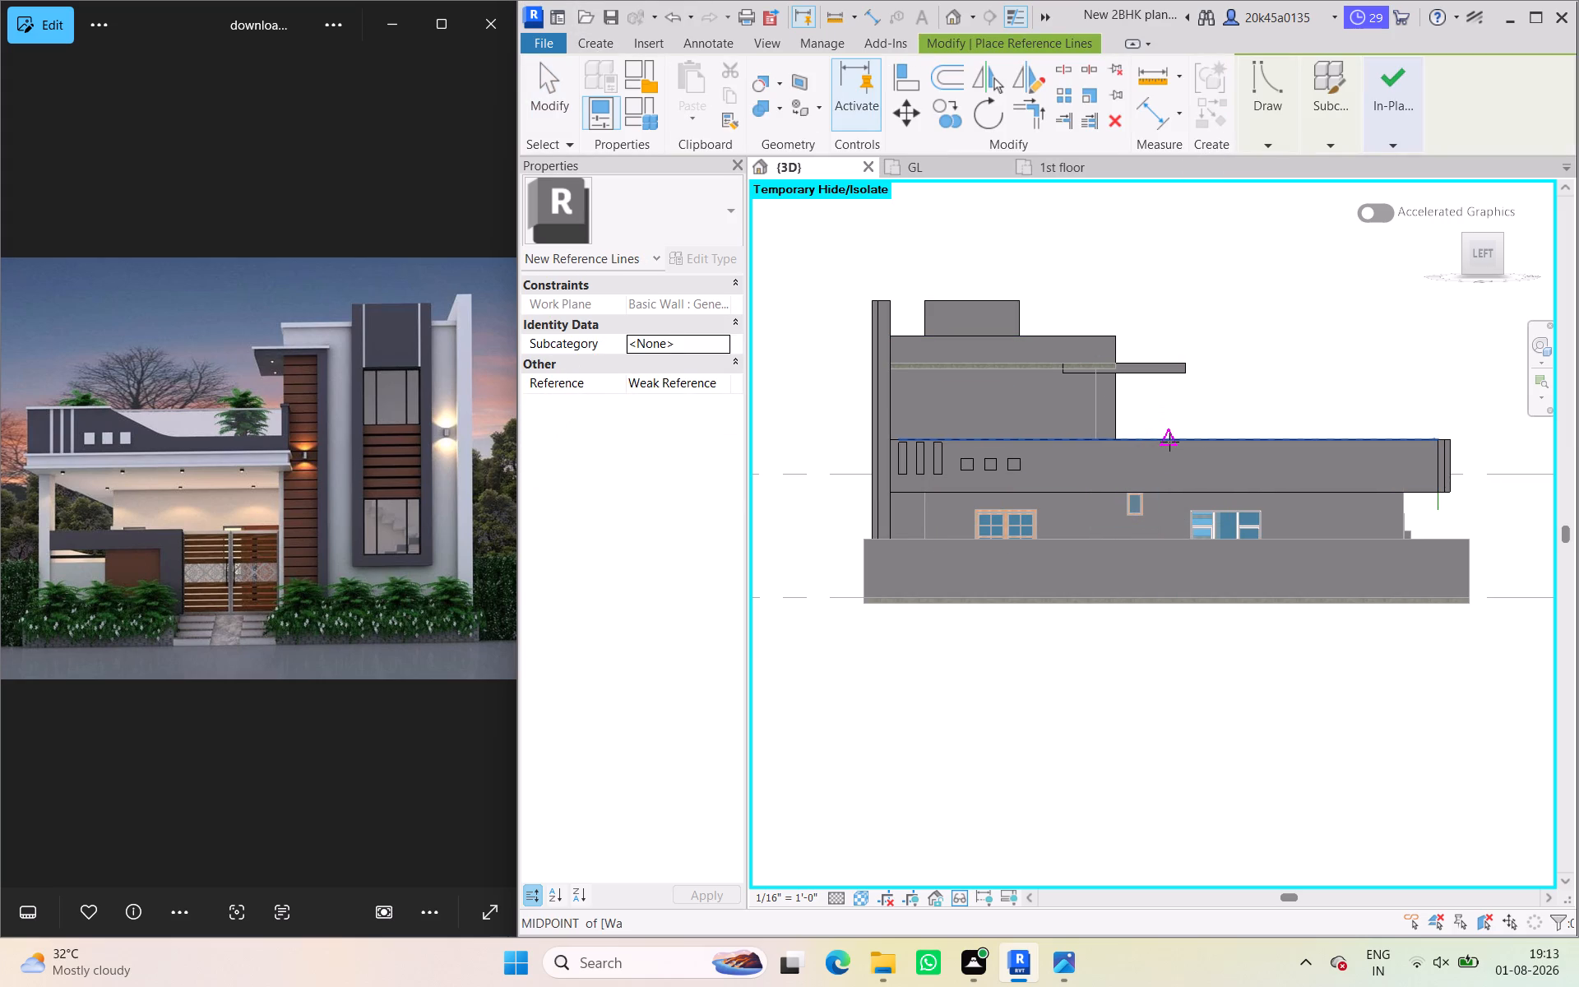
pyautogui.click(1169, 442)
pyautogui.click(1172, 528)
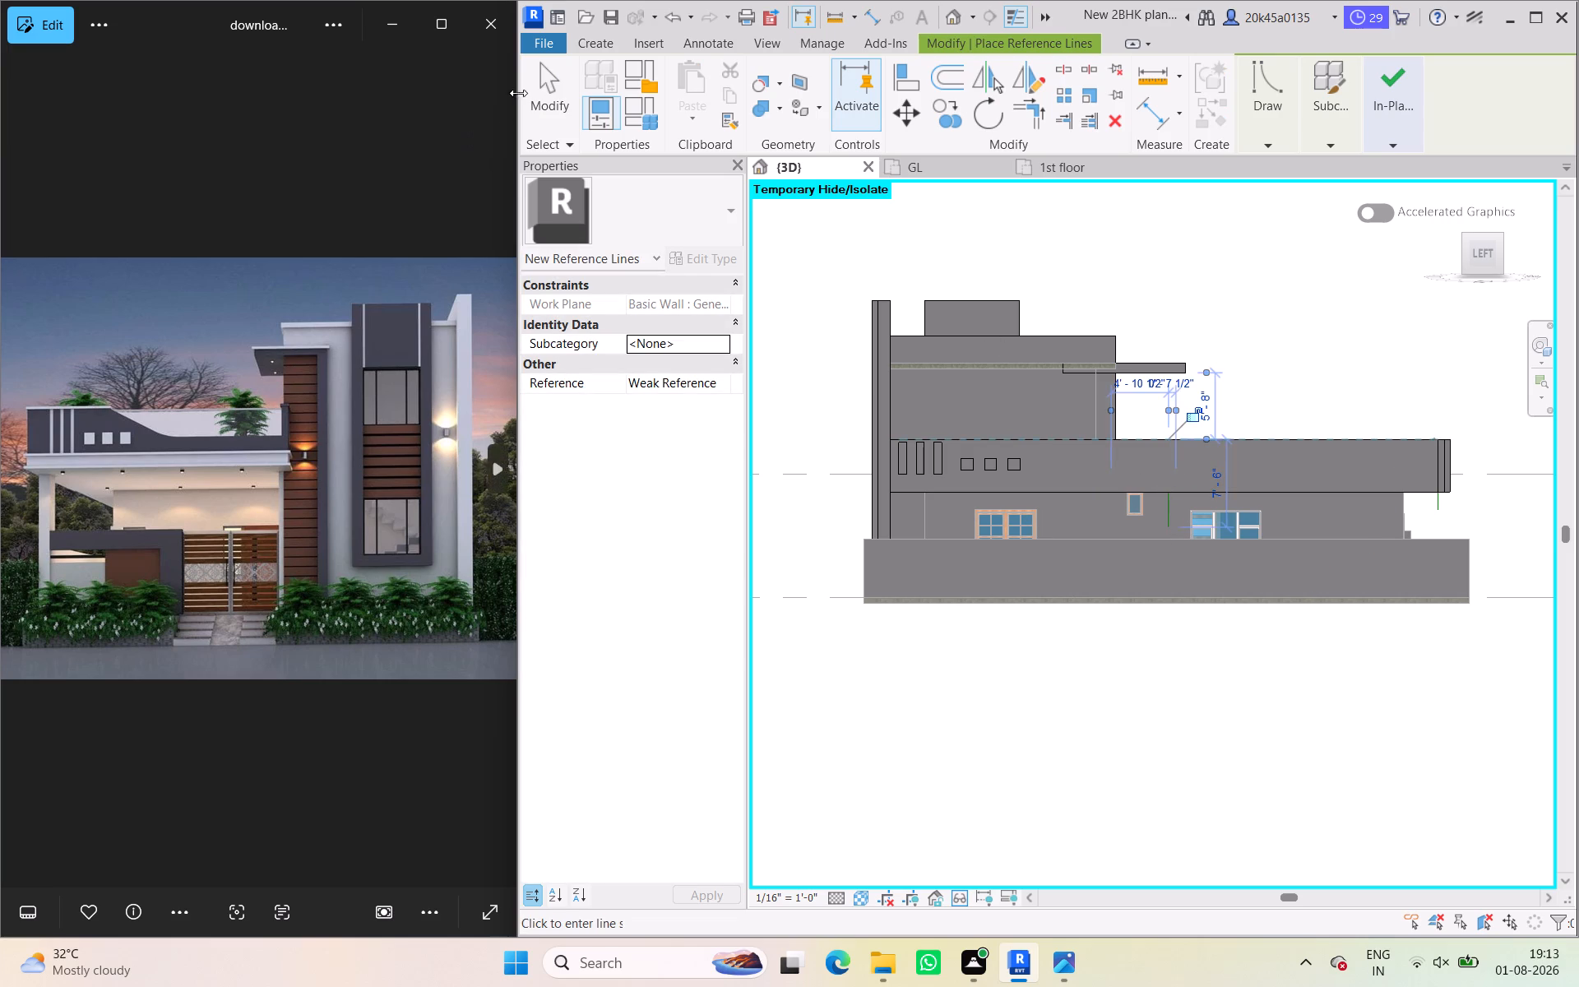
pyautogui.click(553, 81)
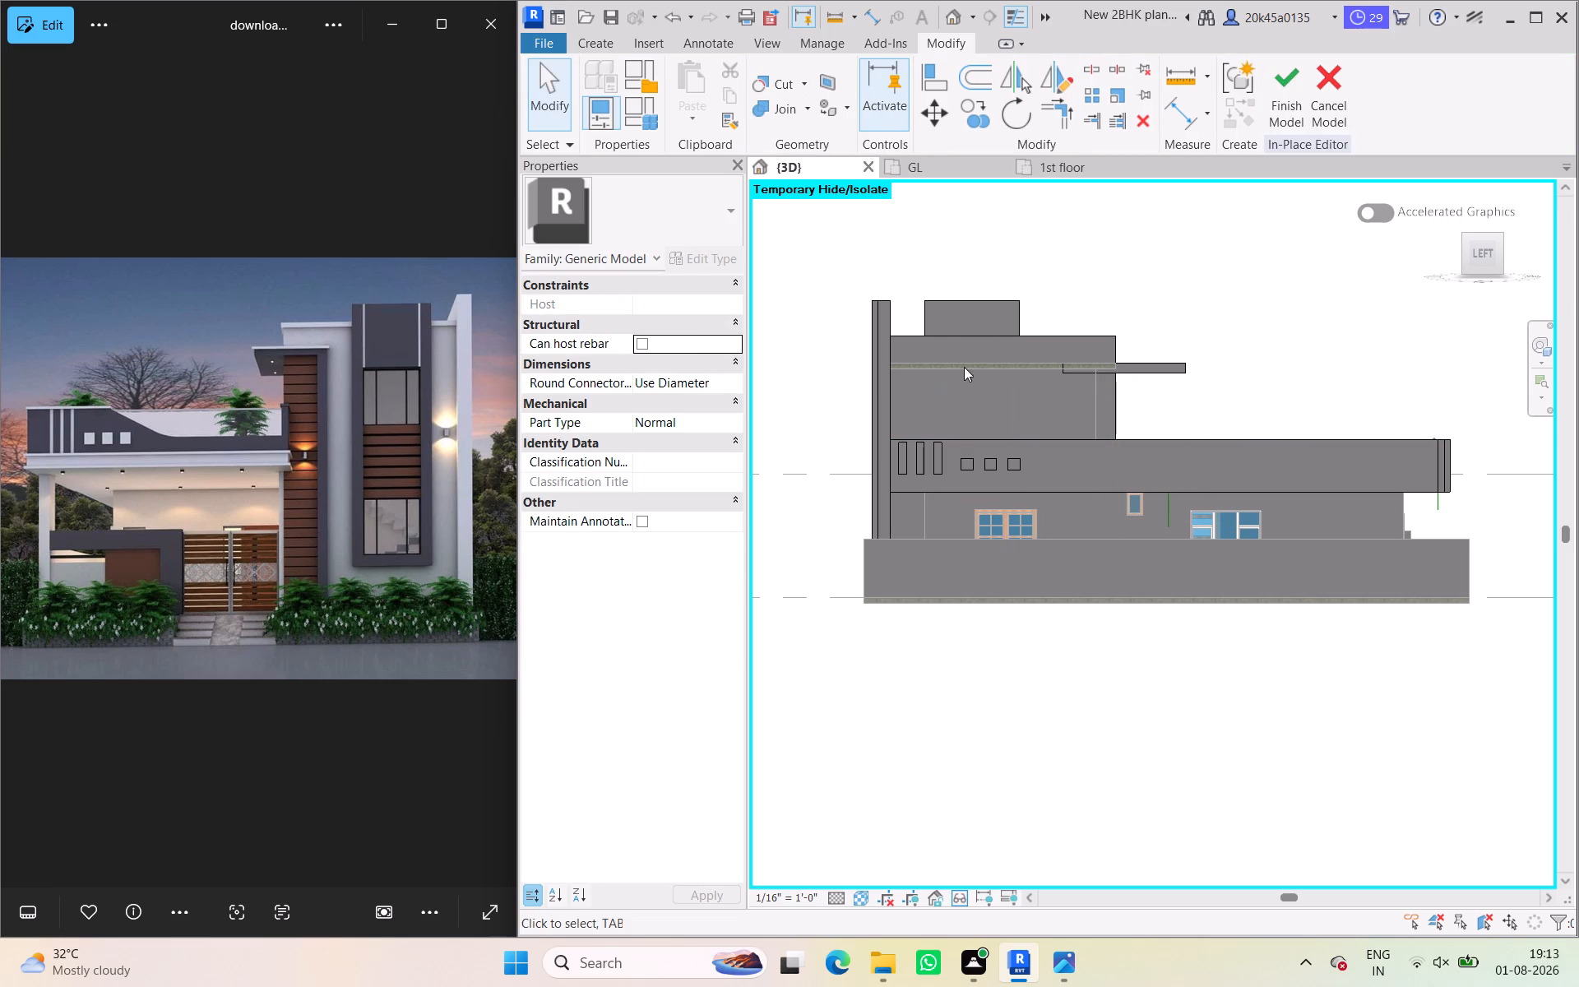
# Reopen the parapet extrusion sketch and draw a sloped line about 8'-6" long from the top edge above the middle square to the slab top.
pyautogui.click(1045, 449)
pyautogui.click(1063, 438)
pyautogui.click(1075, 139)
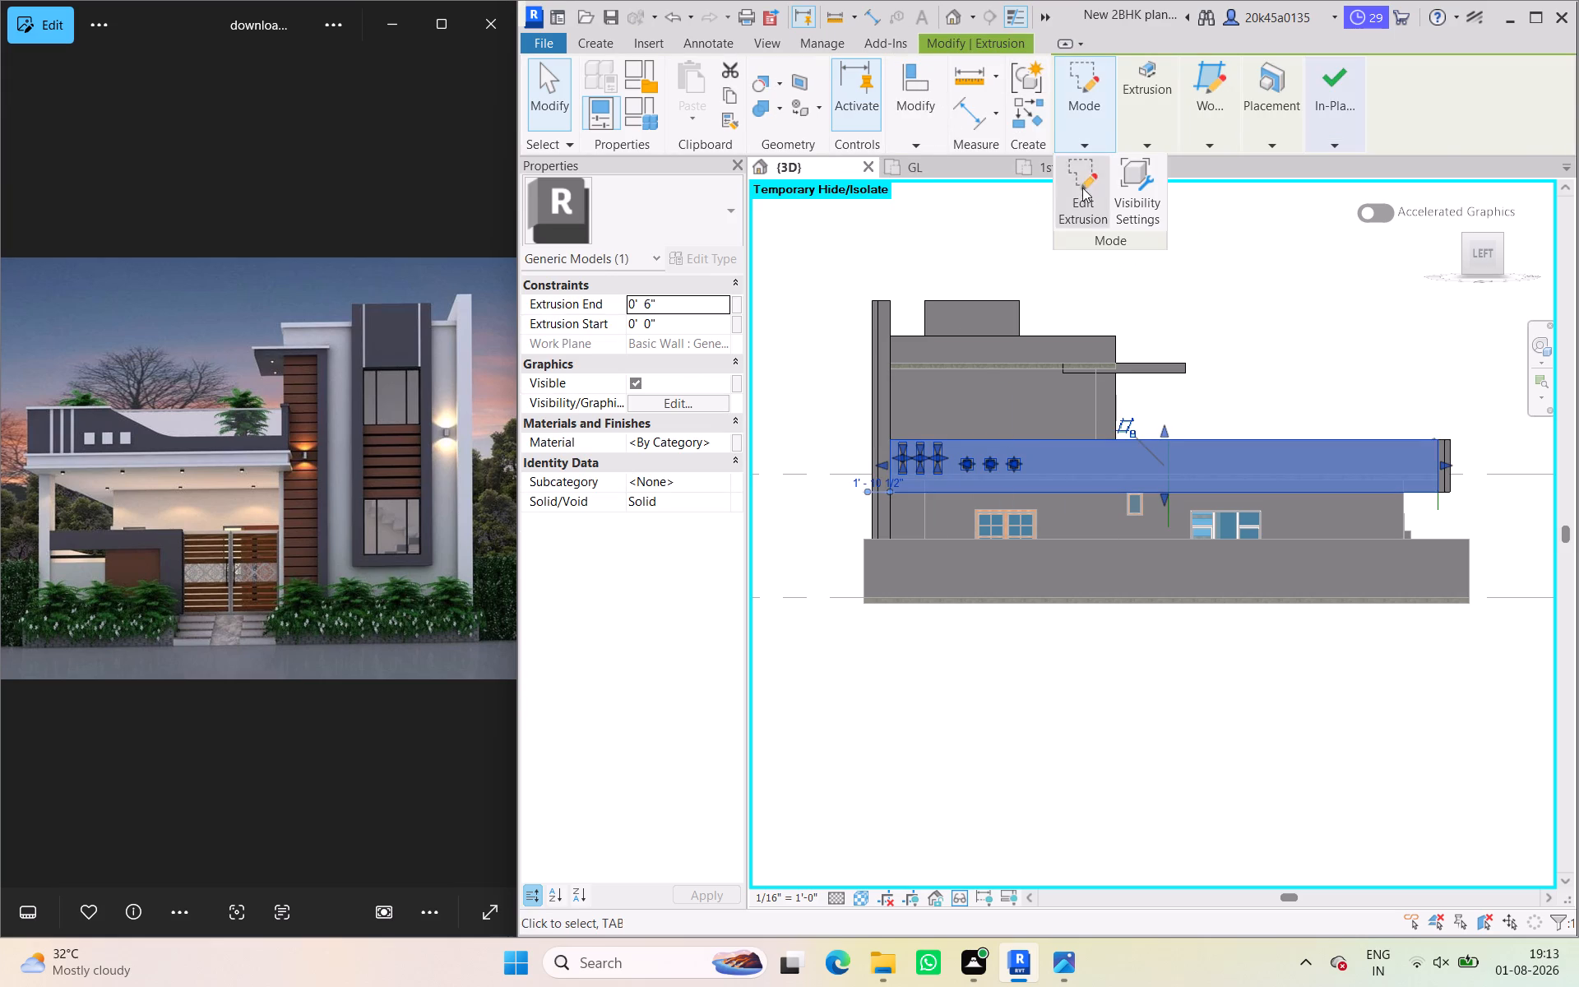
pyautogui.click(1081, 188)
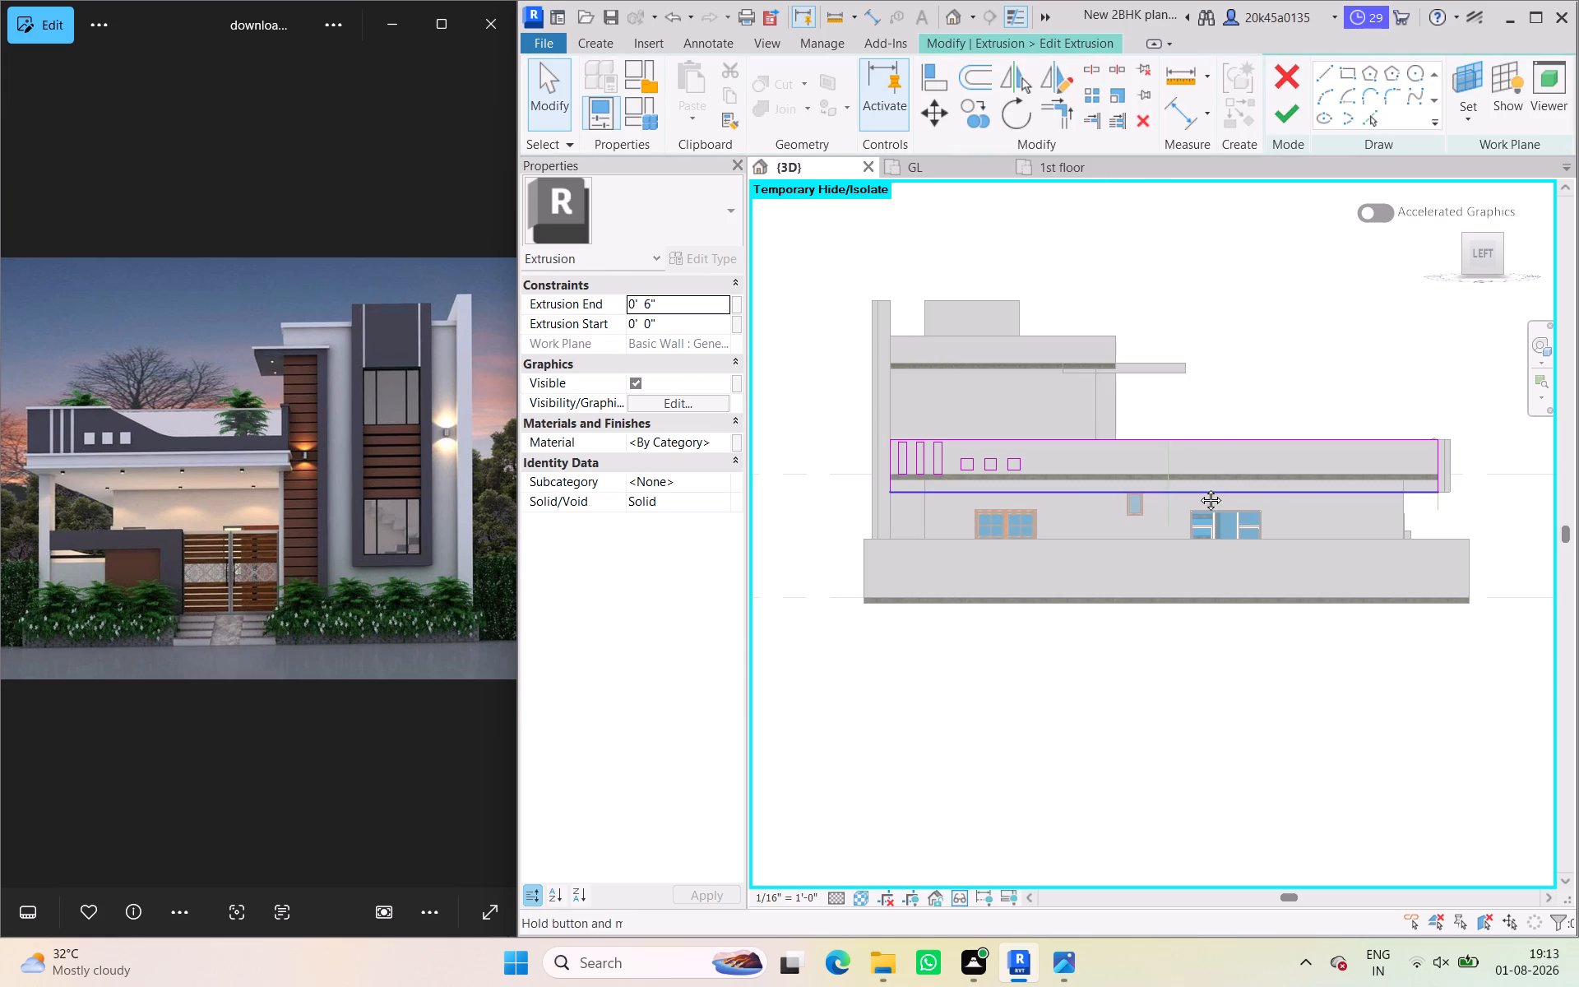
pyautogui.middleClick(1198, 488)
pyautogui.scroll(3, 1025, 477)
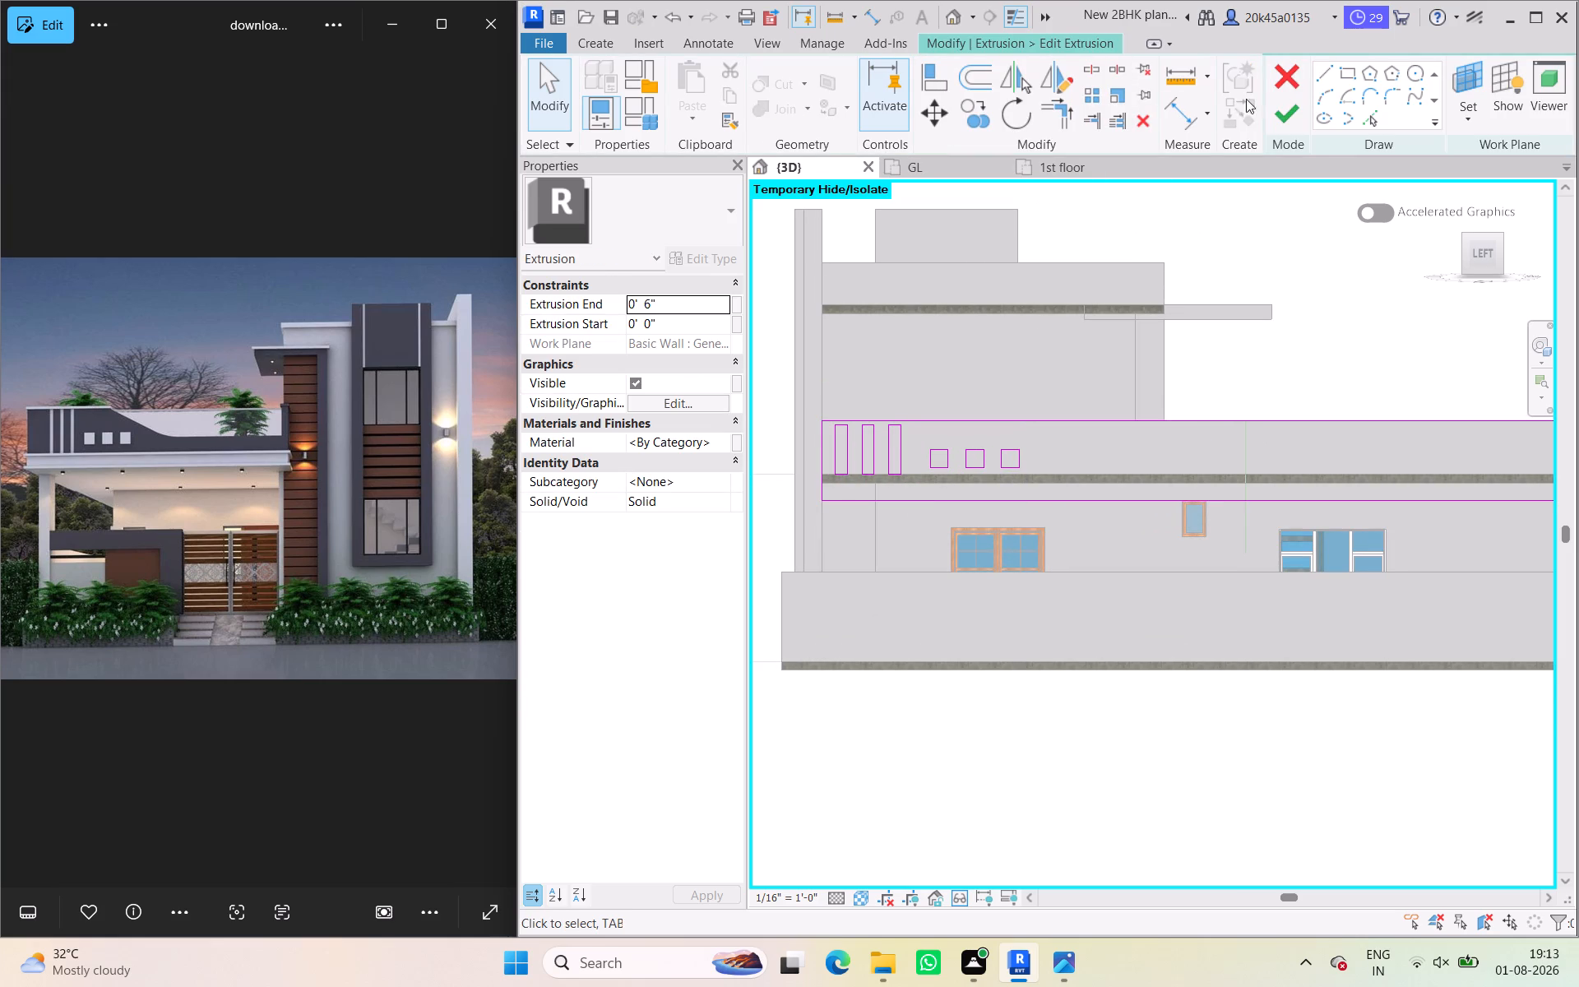
pyautogui.click(1322, 74)
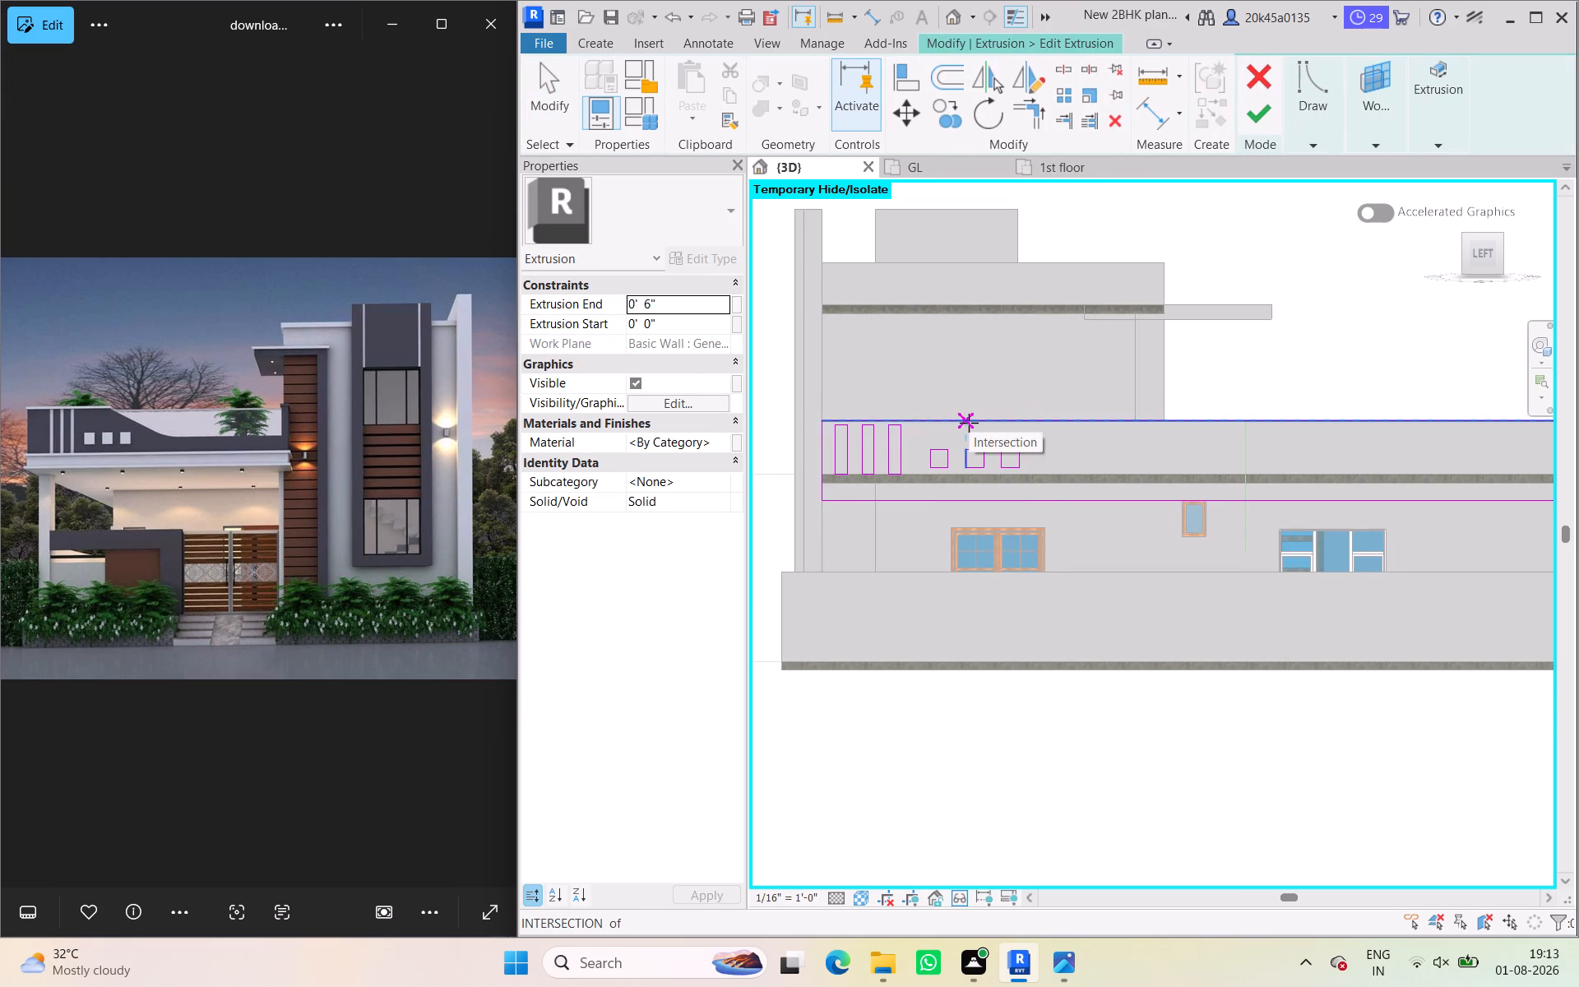
pyautogui.click(969, 423)
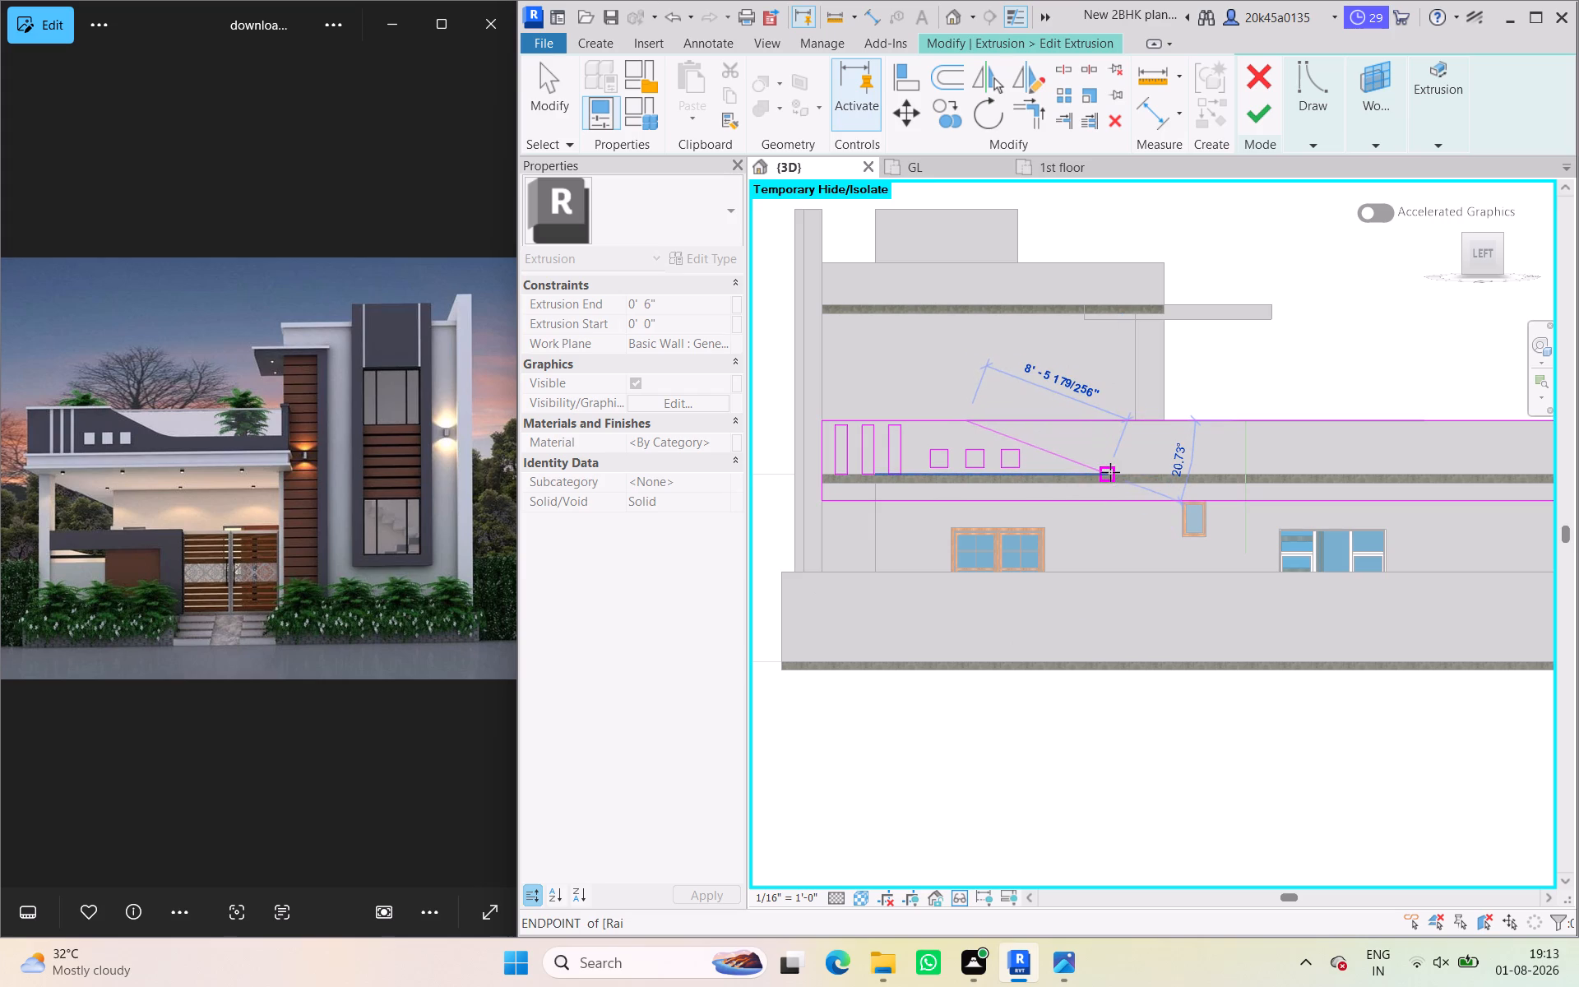
pyautogui.click(1110, 472)
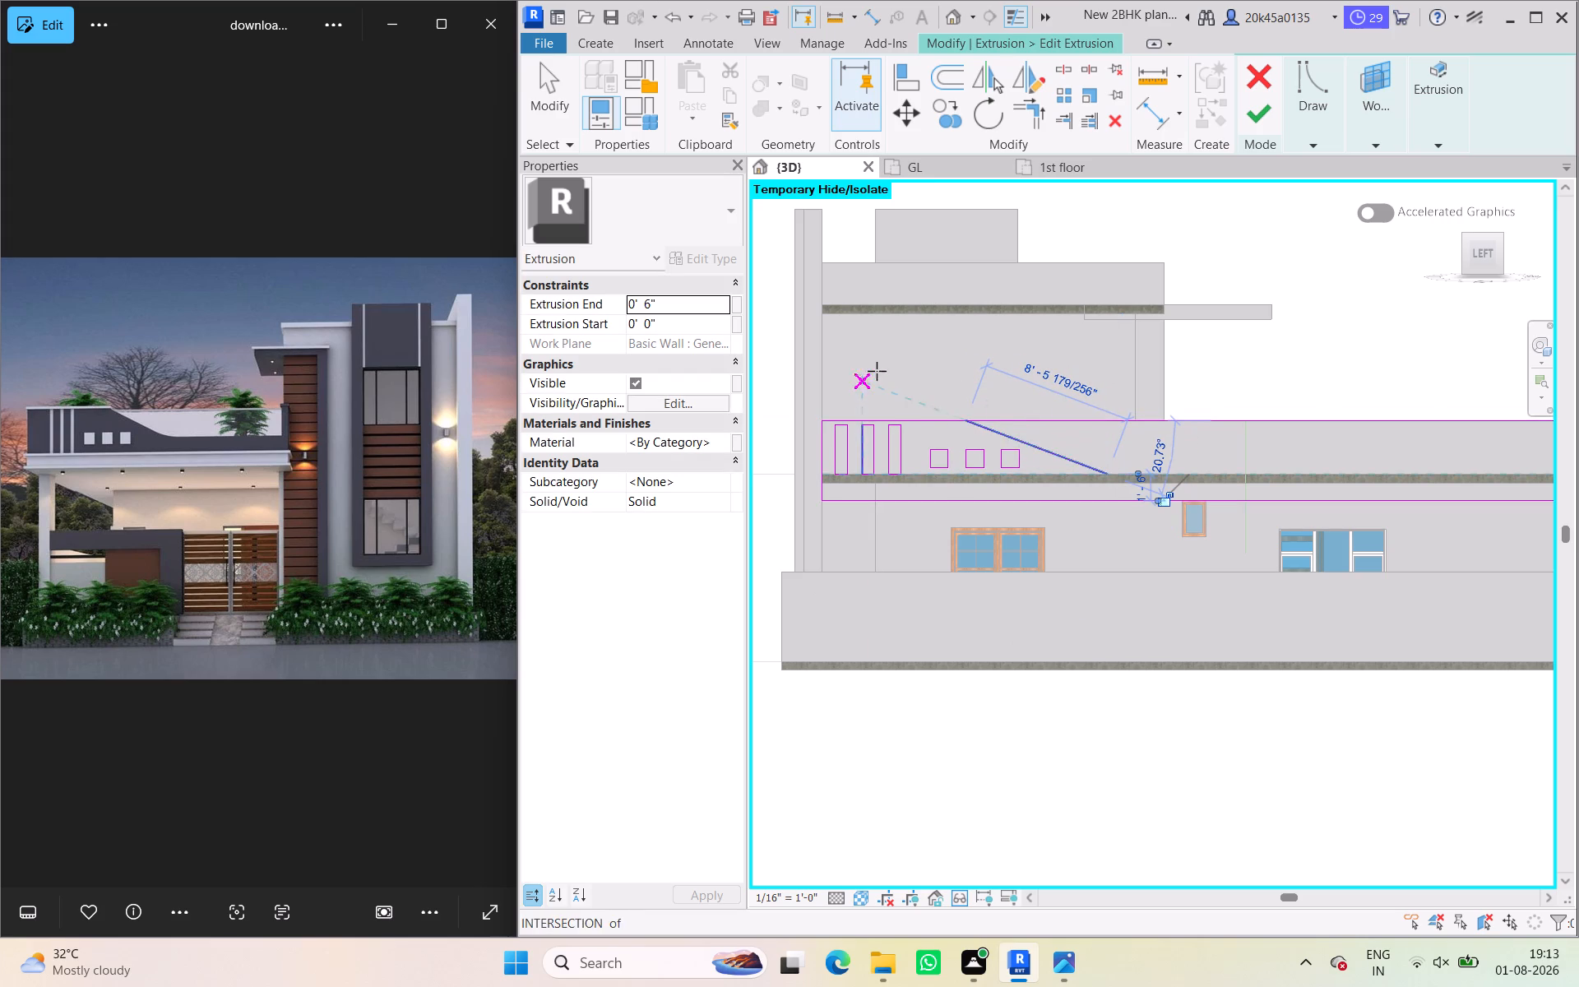
pyautogui.press('Escape')
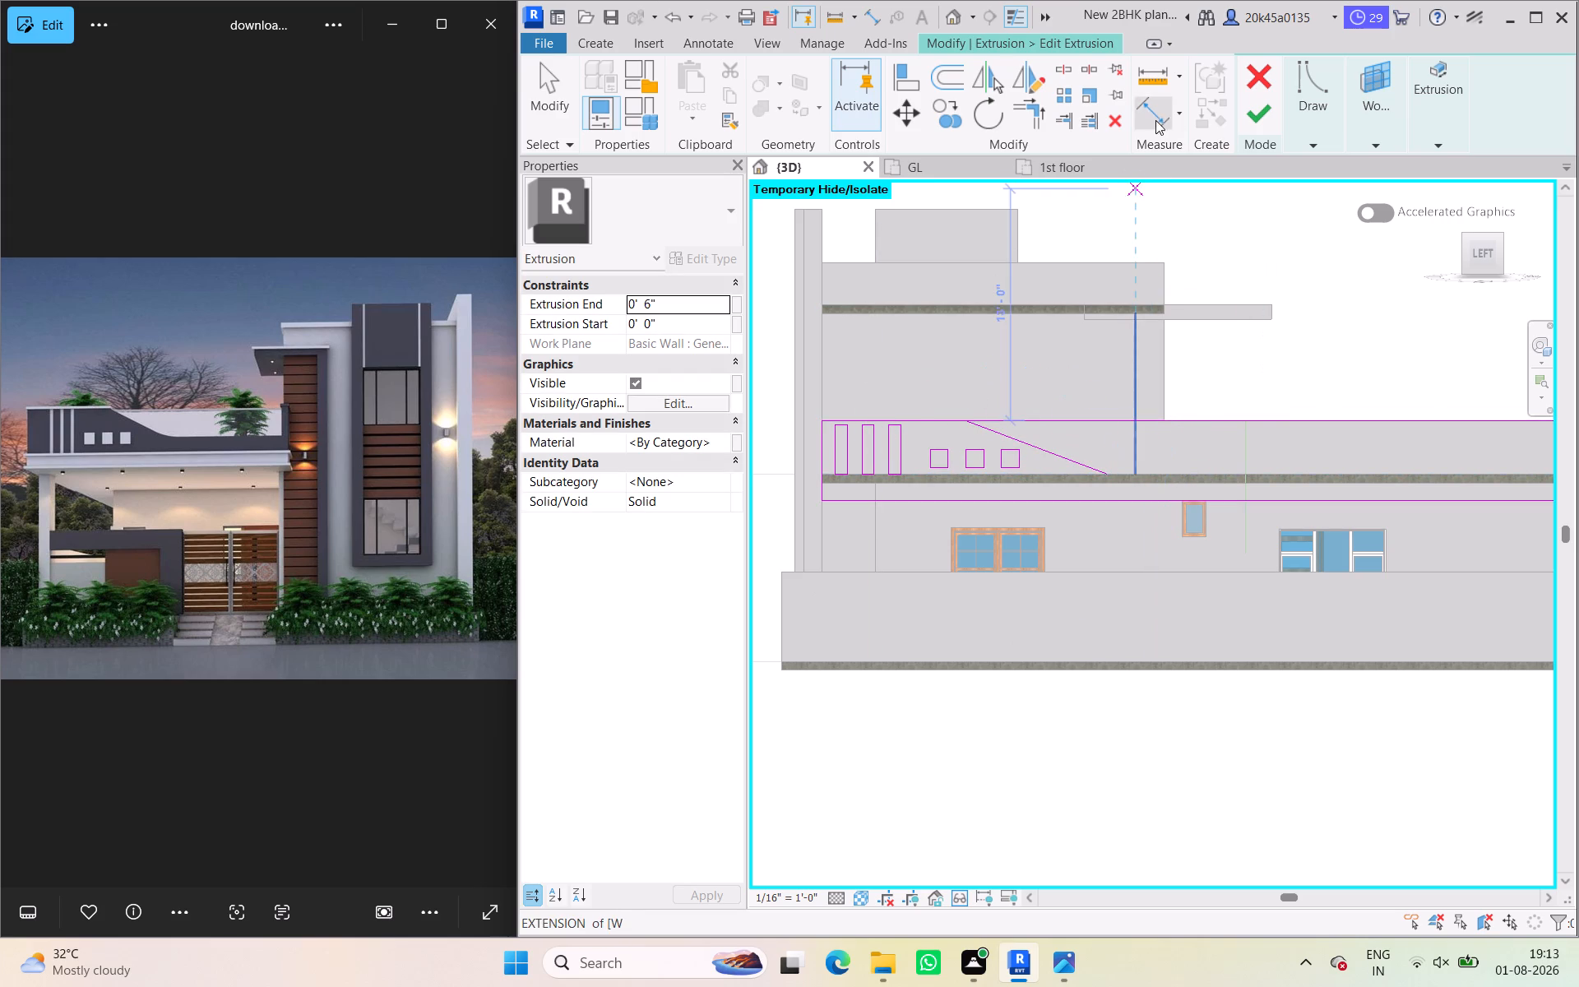
pyautogui.press('Escape')
# Add a horizontal sketch line along the parapet by picking the slab's top edge with a 1' offset upward.
pyautogui.click(1368, 121)
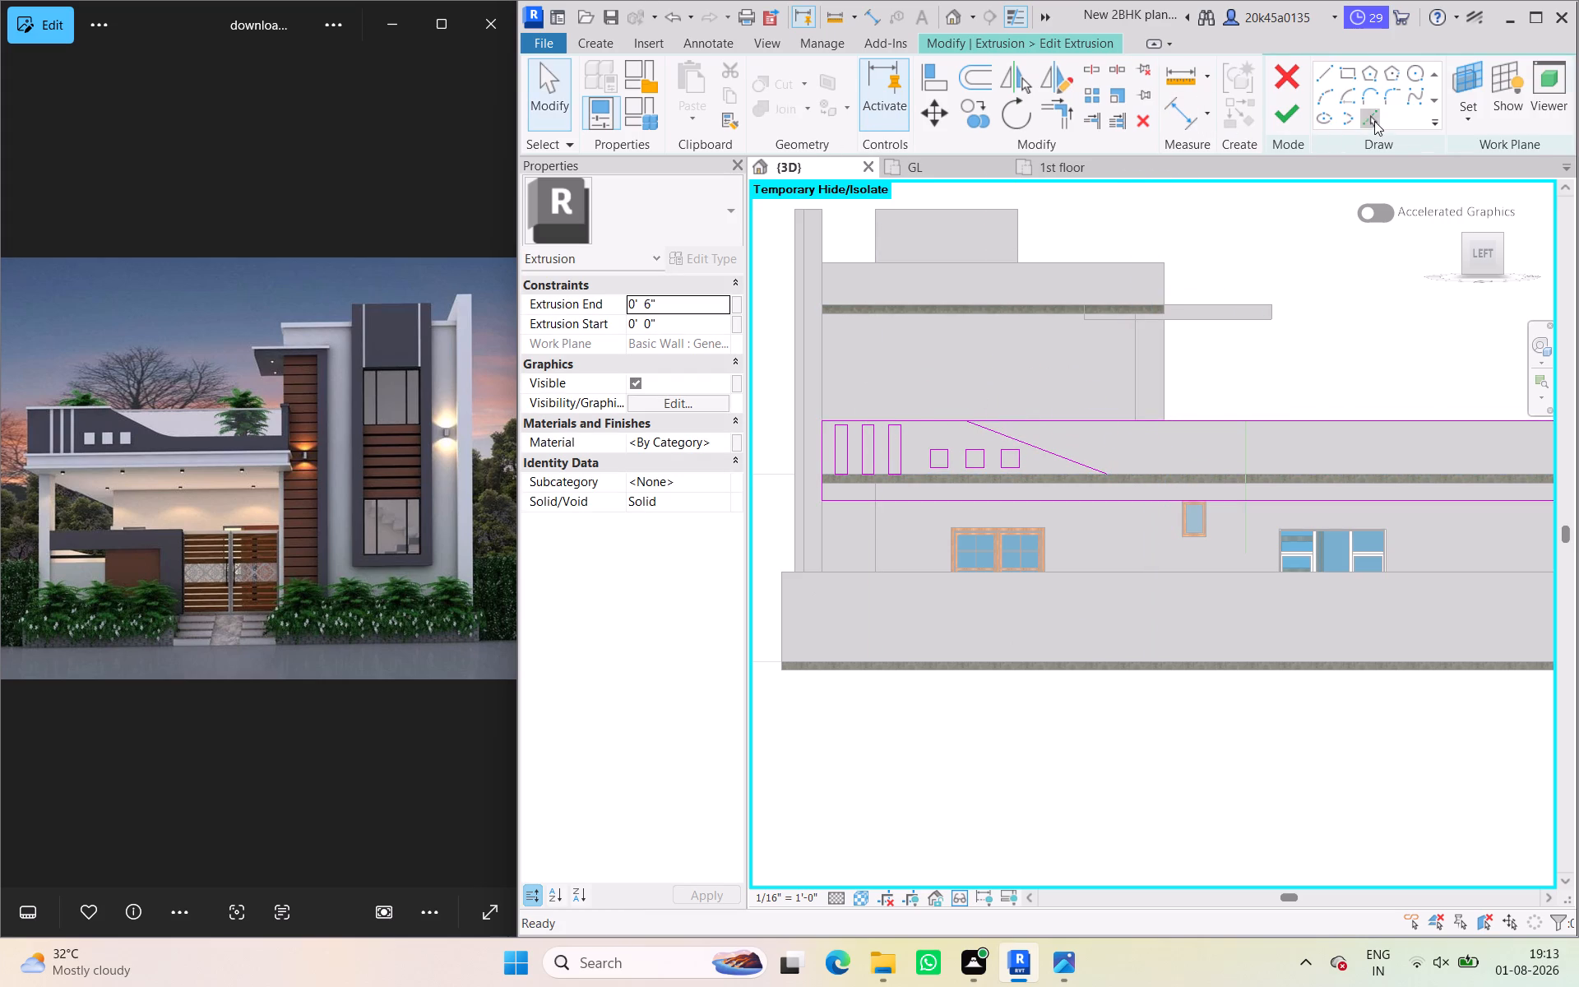
pyautogui.click(1324, 139)
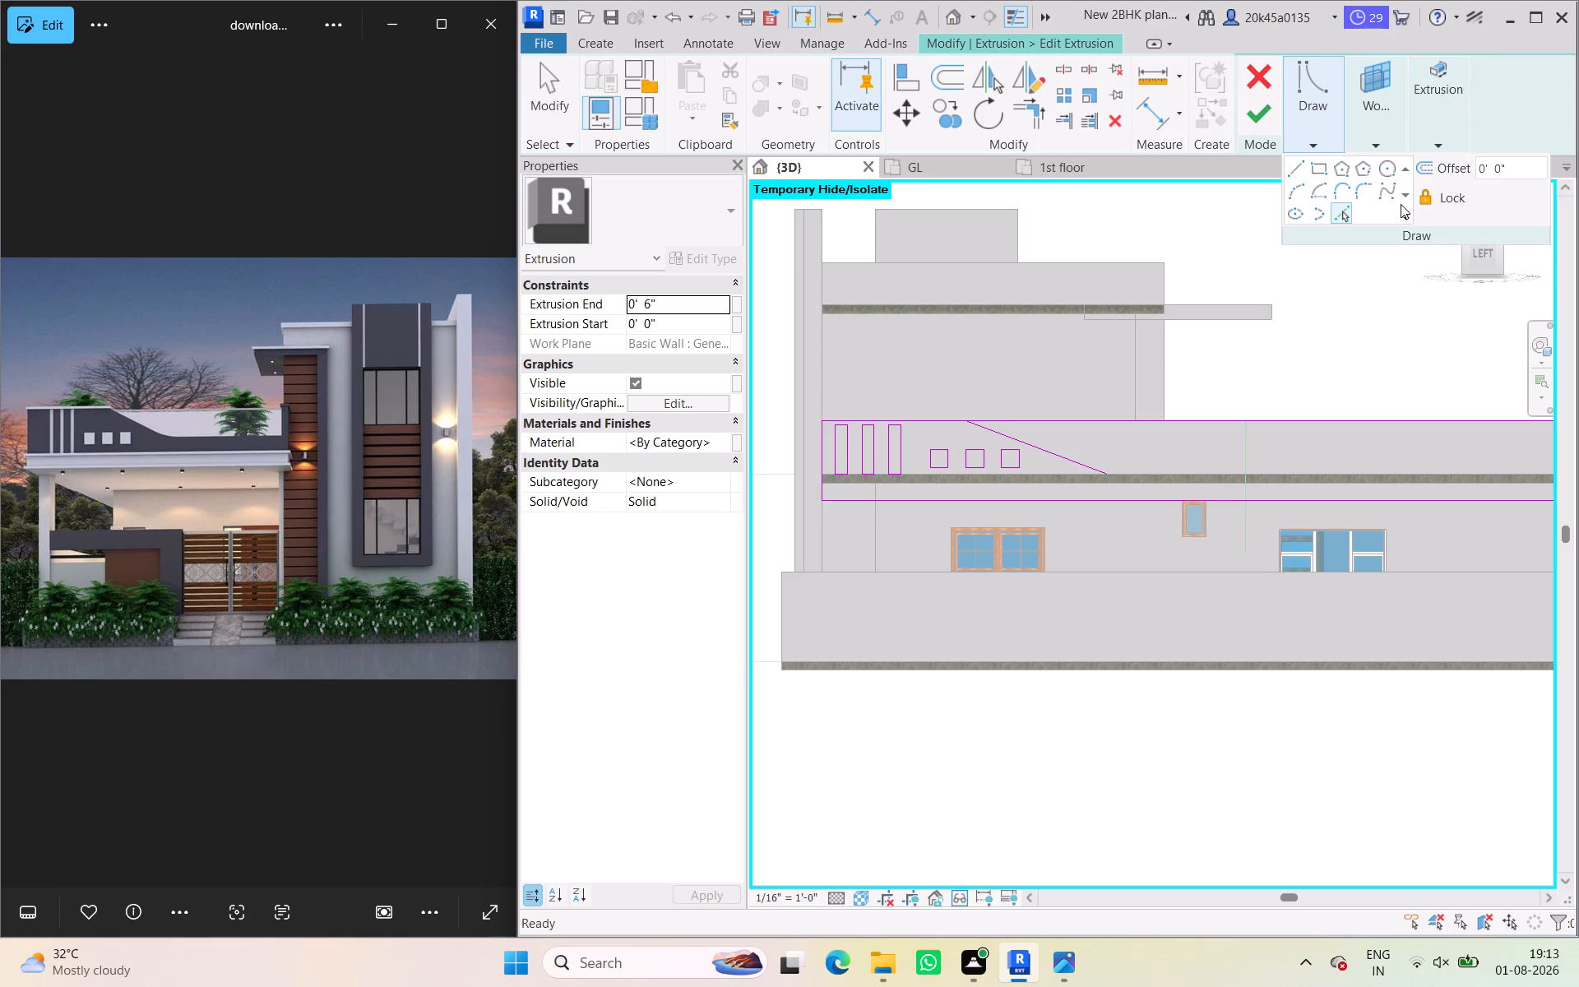
pyautogui.moveTo(1504, 176); pyautogui.dragTo(1466, 176)
pyautogui.write("1'")
pyautogui.press('Return')
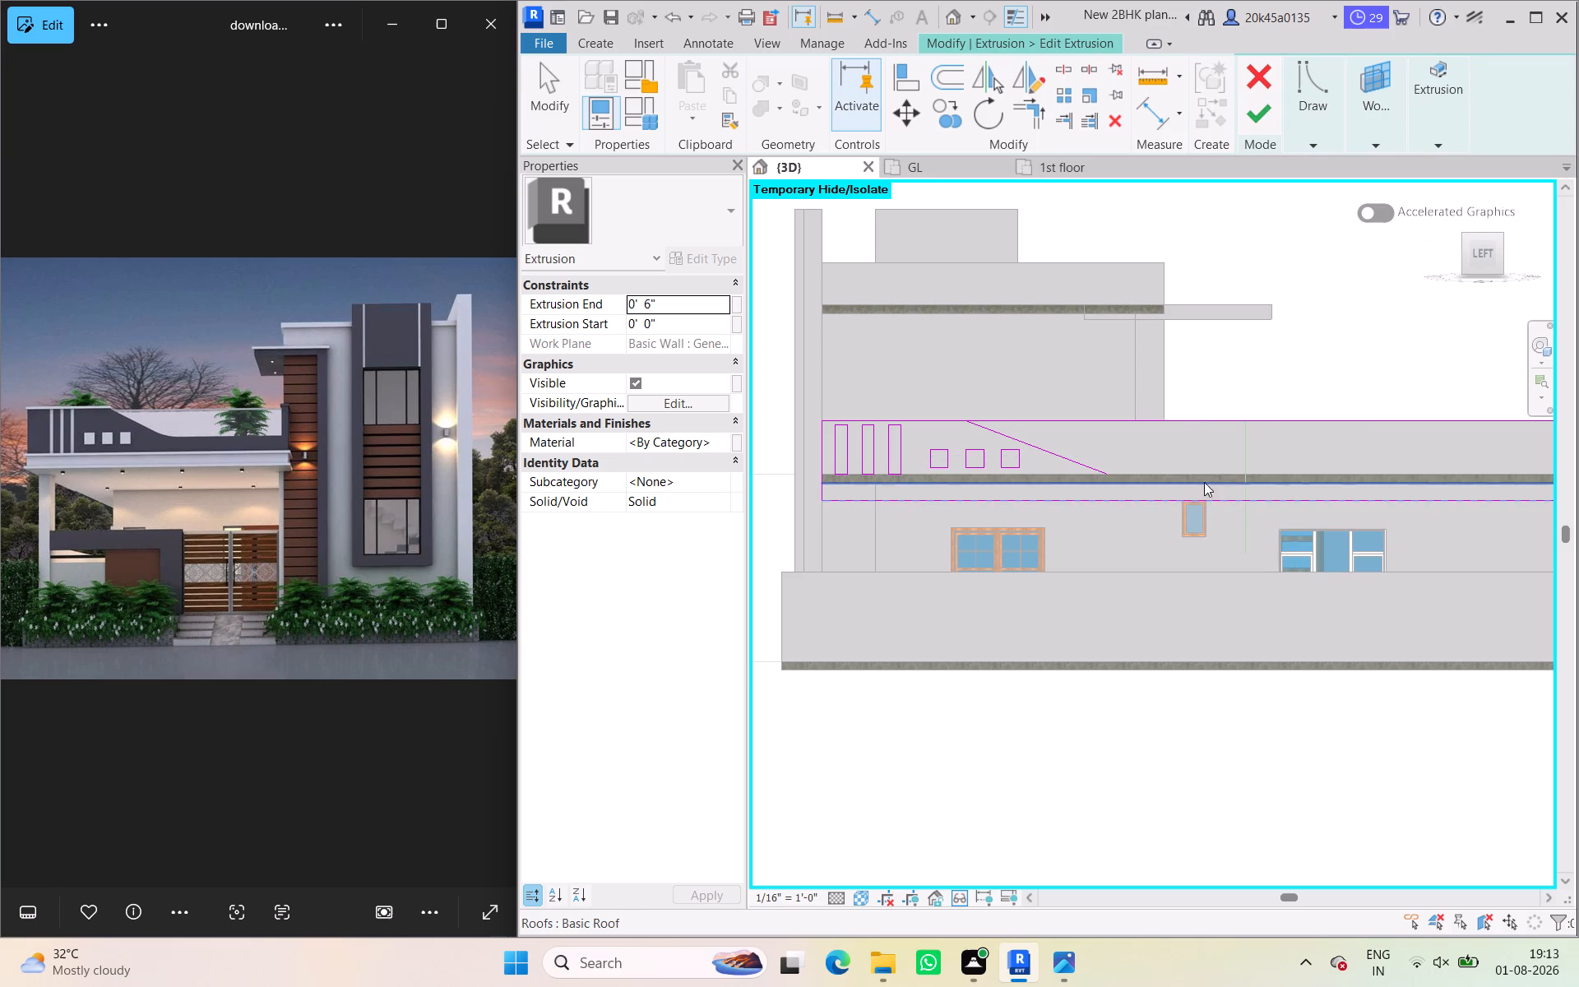
pyautogui.click(1204, 466)
pyautogui.scroll(-2, 1134, 401)
pyautogui.moveTo(1128, 401); pyautogui.dragTo(1035, 401, button='middle')
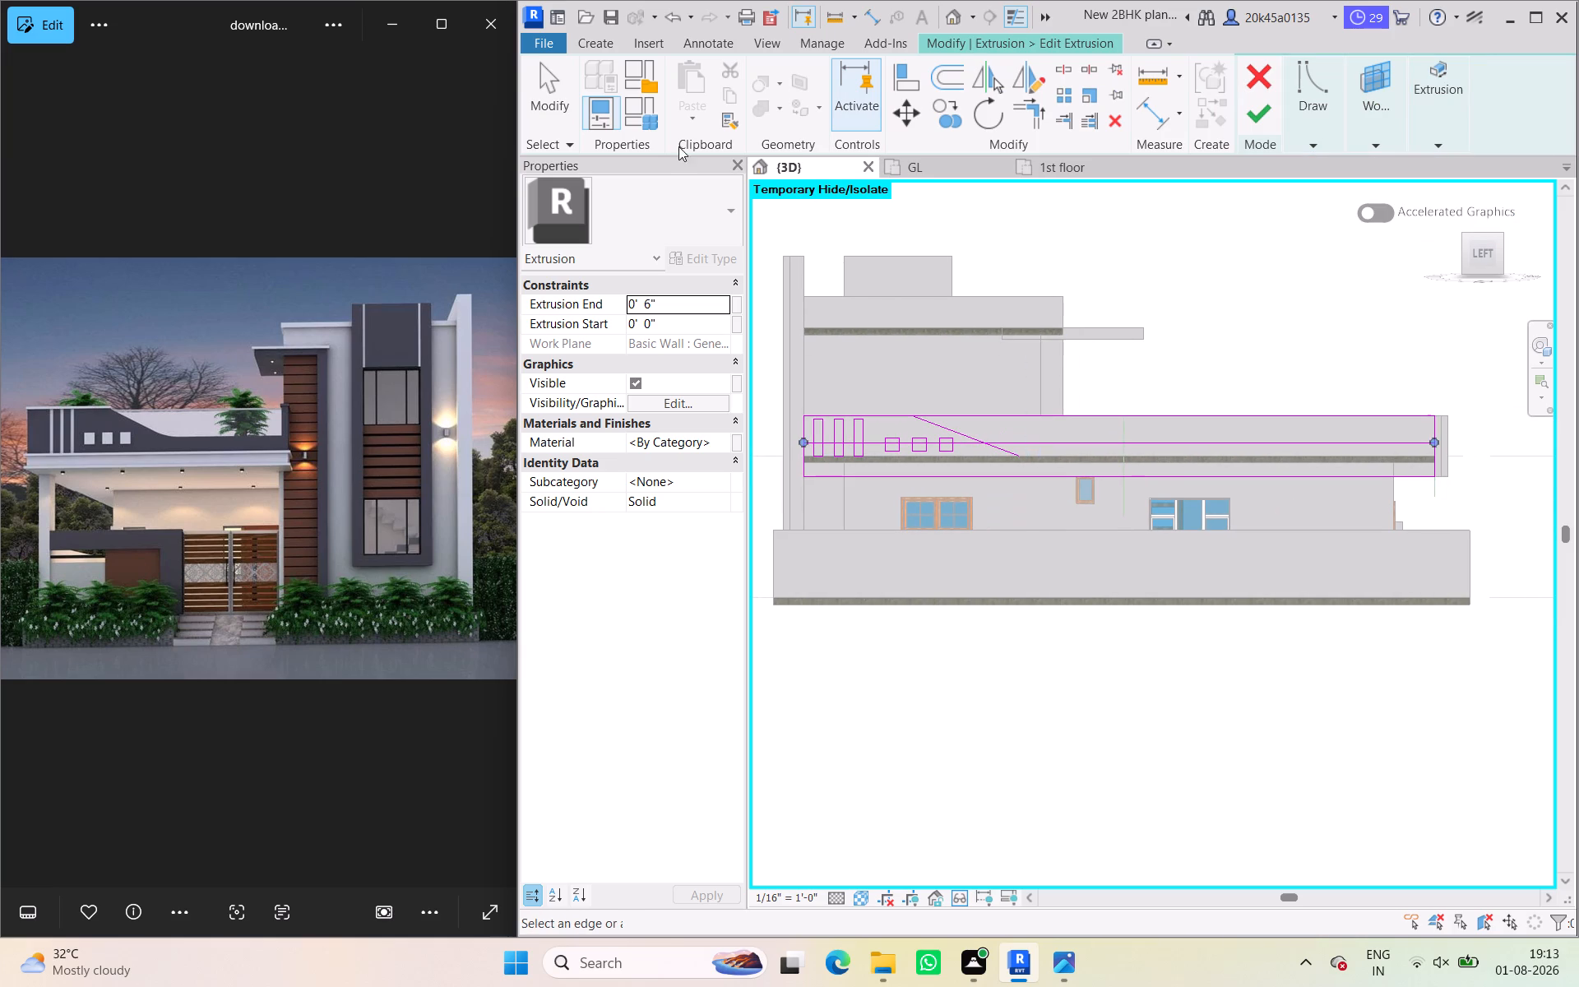
pyautogui.click(551, 81)
# Mirror the three slots, three squares, sloped line and horizontal line of the parapet sketch about the vertical reference line at its midpoint.
pyautogui.scroll(4, 872, 353)
pyautogui.moveTo(940, 360); pyautogui.dragTo(1068, 331, button='middle')
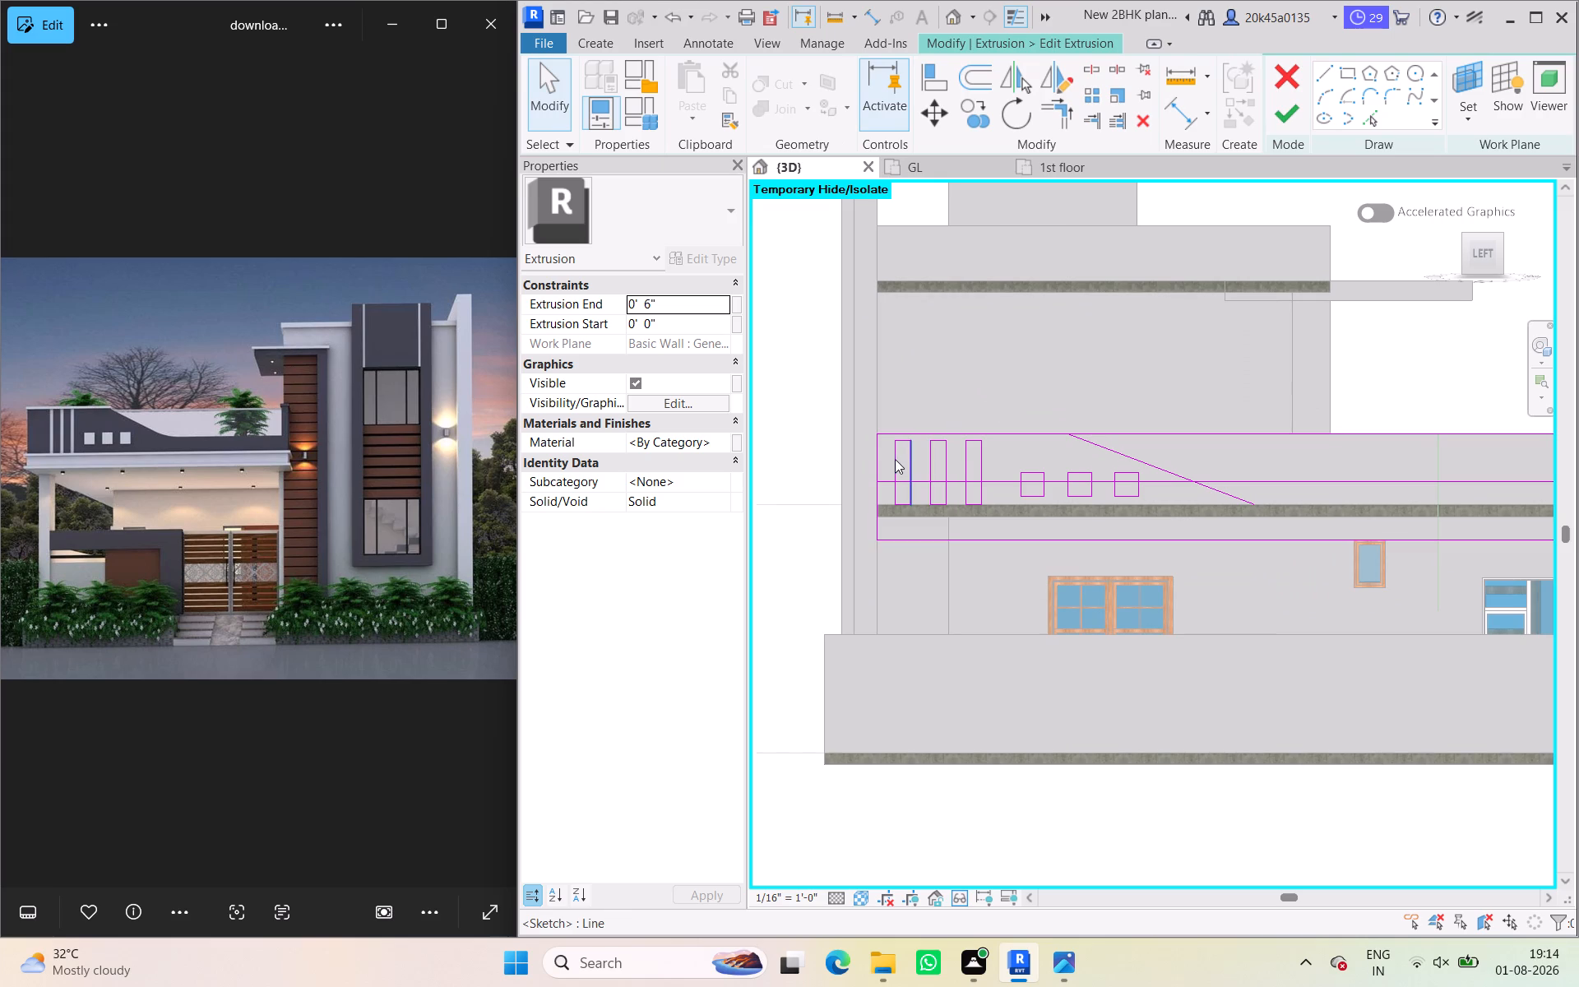
pyautogui.scroll(3, 895, 459)
pyautogui.keyDown('ctrl'); pyautogui.click(895, 455); pyautogui.keyUp('ctrl')
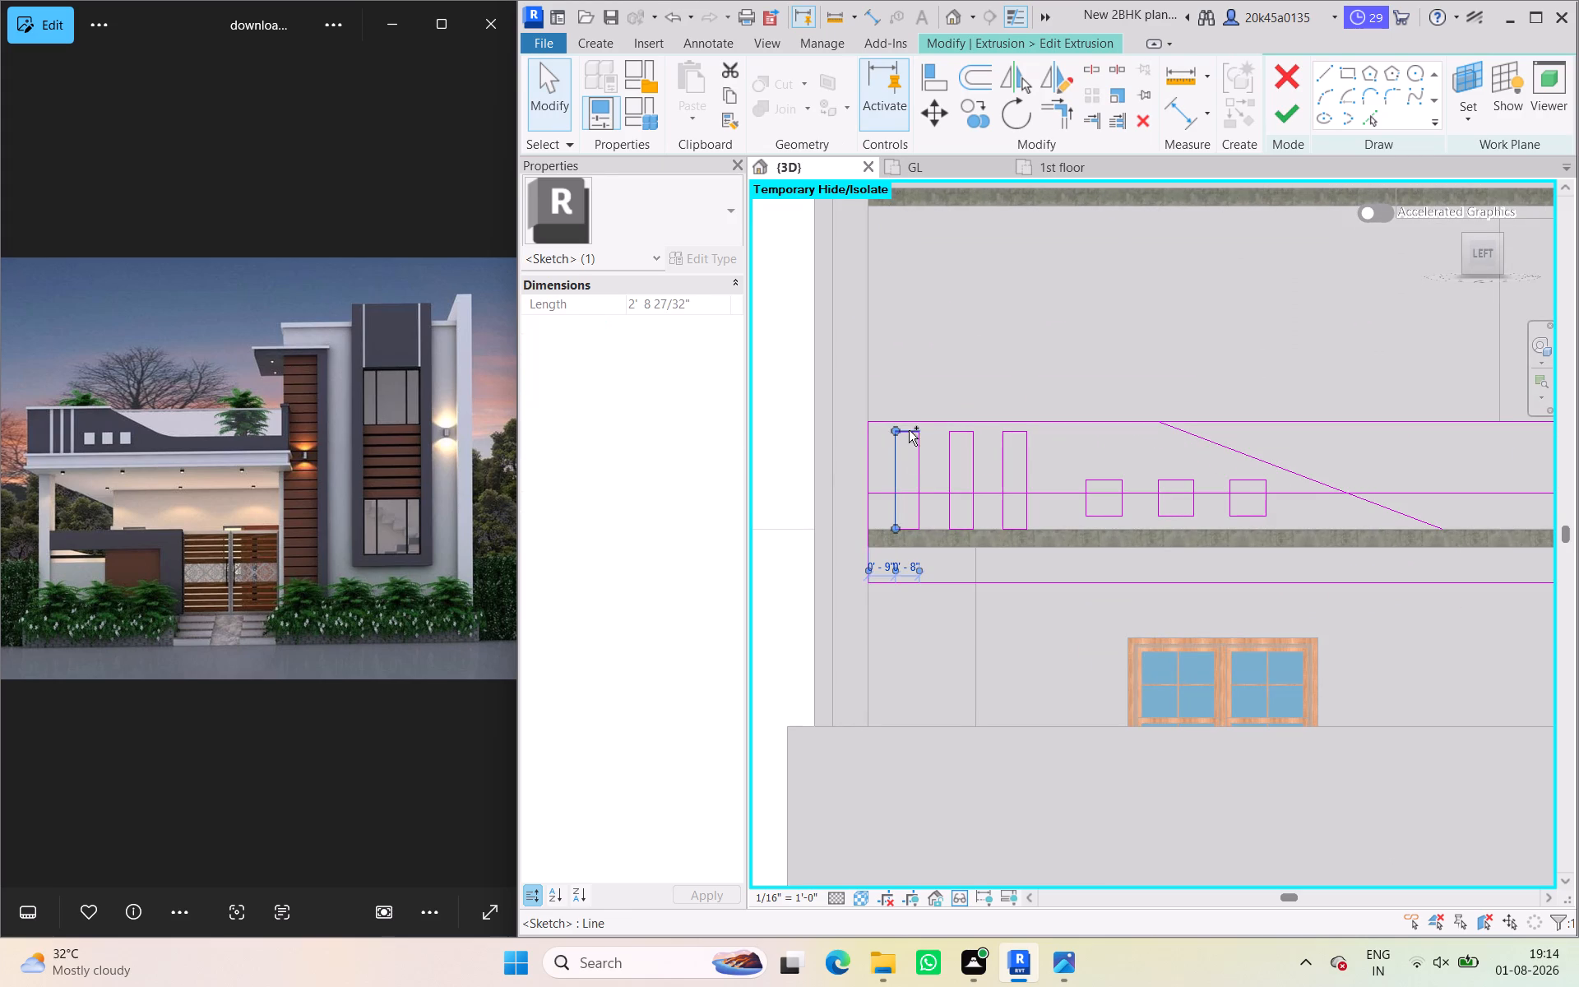
pyautogui.keyDown('ctrl'); pyautogui.click(909, 430); pyautogui.keyUp('ctrl')
pyautogui.keyDown('ctrl'); pyautogui.click(917, 460); pyautogui.keyUp('ctrl')
pyautogui.keyDown('ctrl'); pyautogui.click(954, 449); pyautogui.keyUp('ctrl')
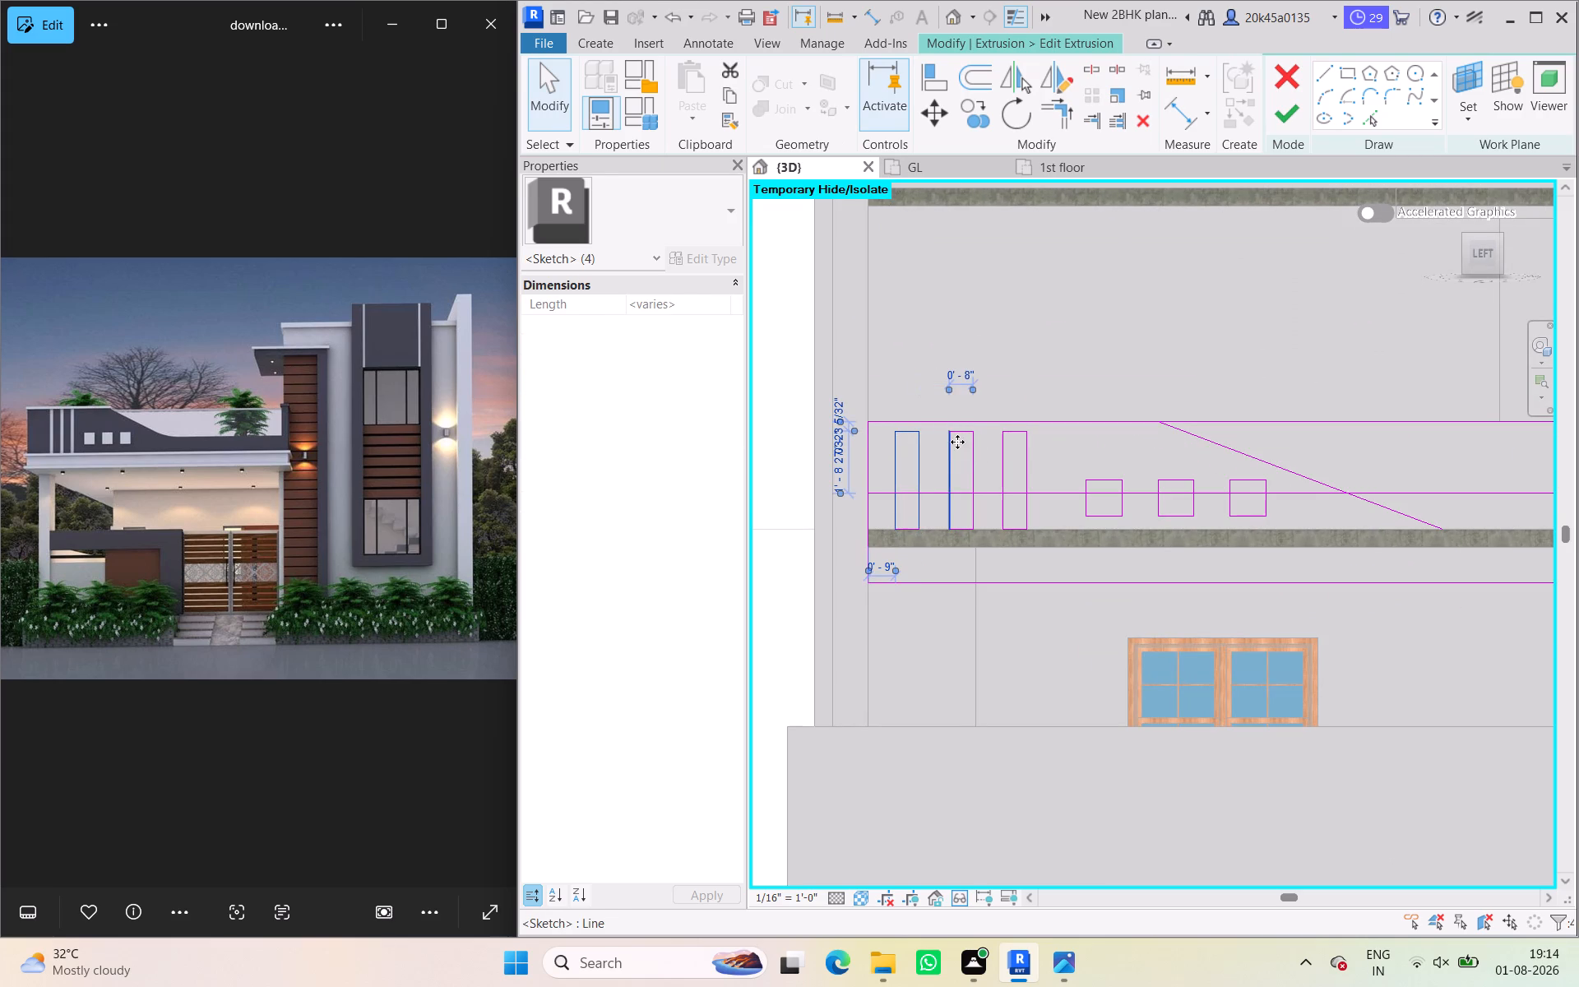
pyautogui.keyDown('ctrl'); pyautogui.click(961, 435); pyautogui.keyUp('ctrl')
pyautogui.keyDown('ctrl'); pyautogui.click(975, 454); pyautogui.keyUp('ctrl')
pyautogui.keyDown('ctrl'); pyautogui.click(1003, 456); pyautogui.keyUp('ctrl')
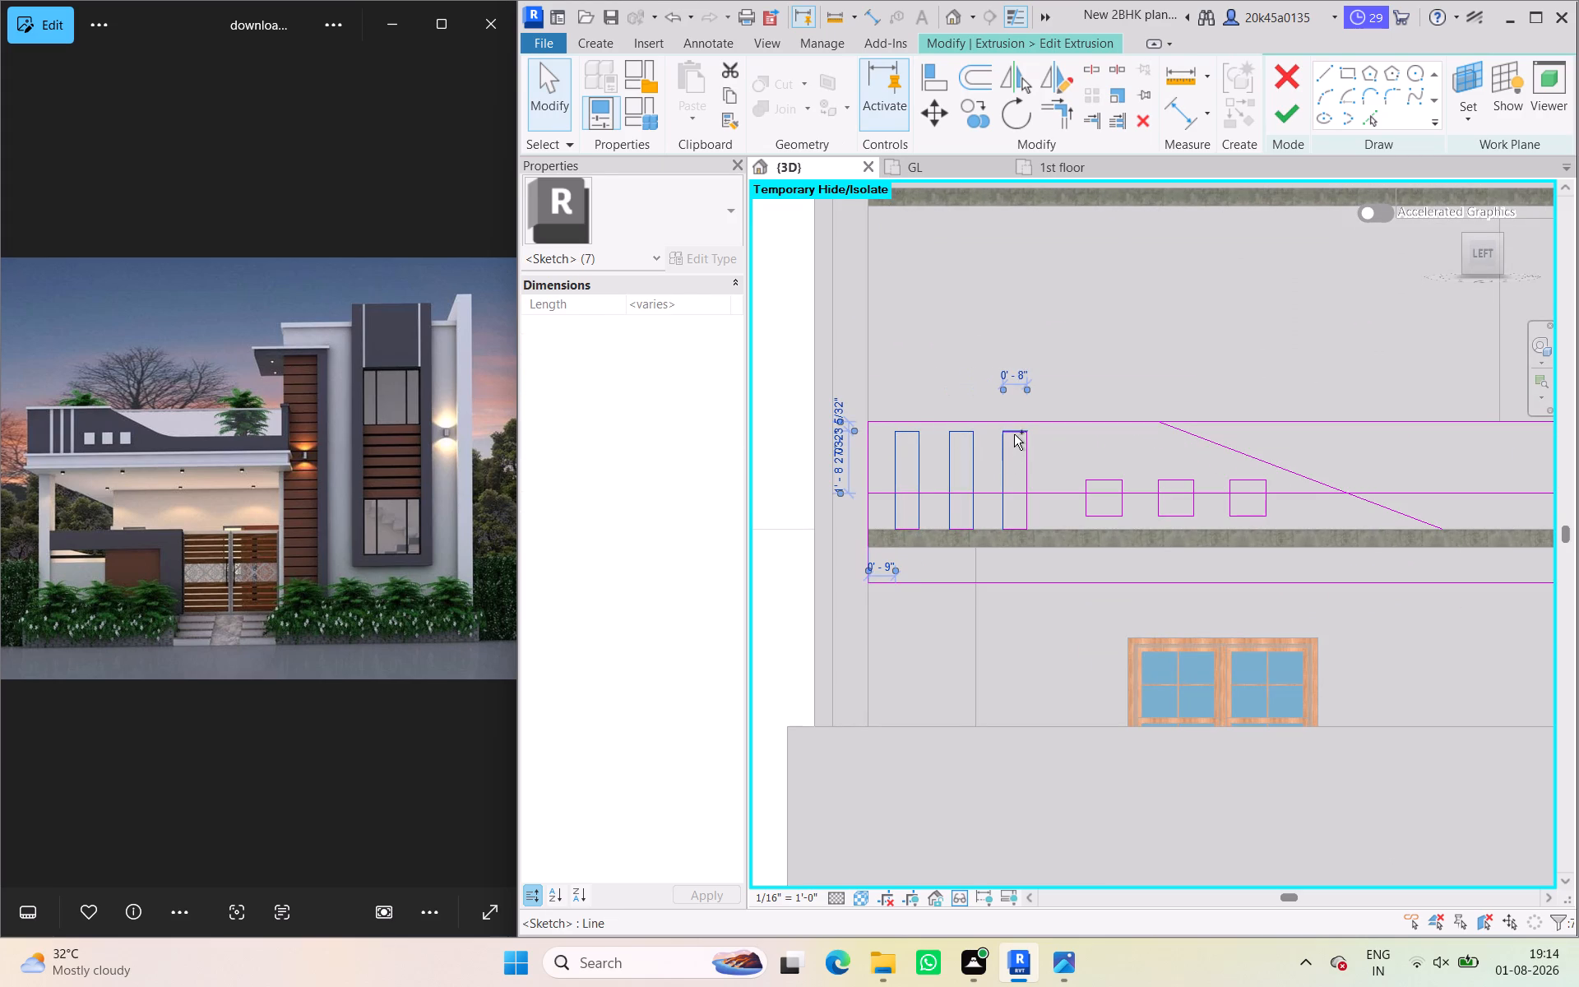
pyautogui.keyDown('ctrl'); pyautogui.click(1015, 432); pyautogui.keyUp('ctrl')
pyautogui.keyDown('ctrl'); pyautogui.click(1027, 450); pyautogui.keyUp('ctrl')
pyautogui.keyDown('ctrl'); pyautogui.click(1014, 531); pyautogui.keyUp('ctrl')
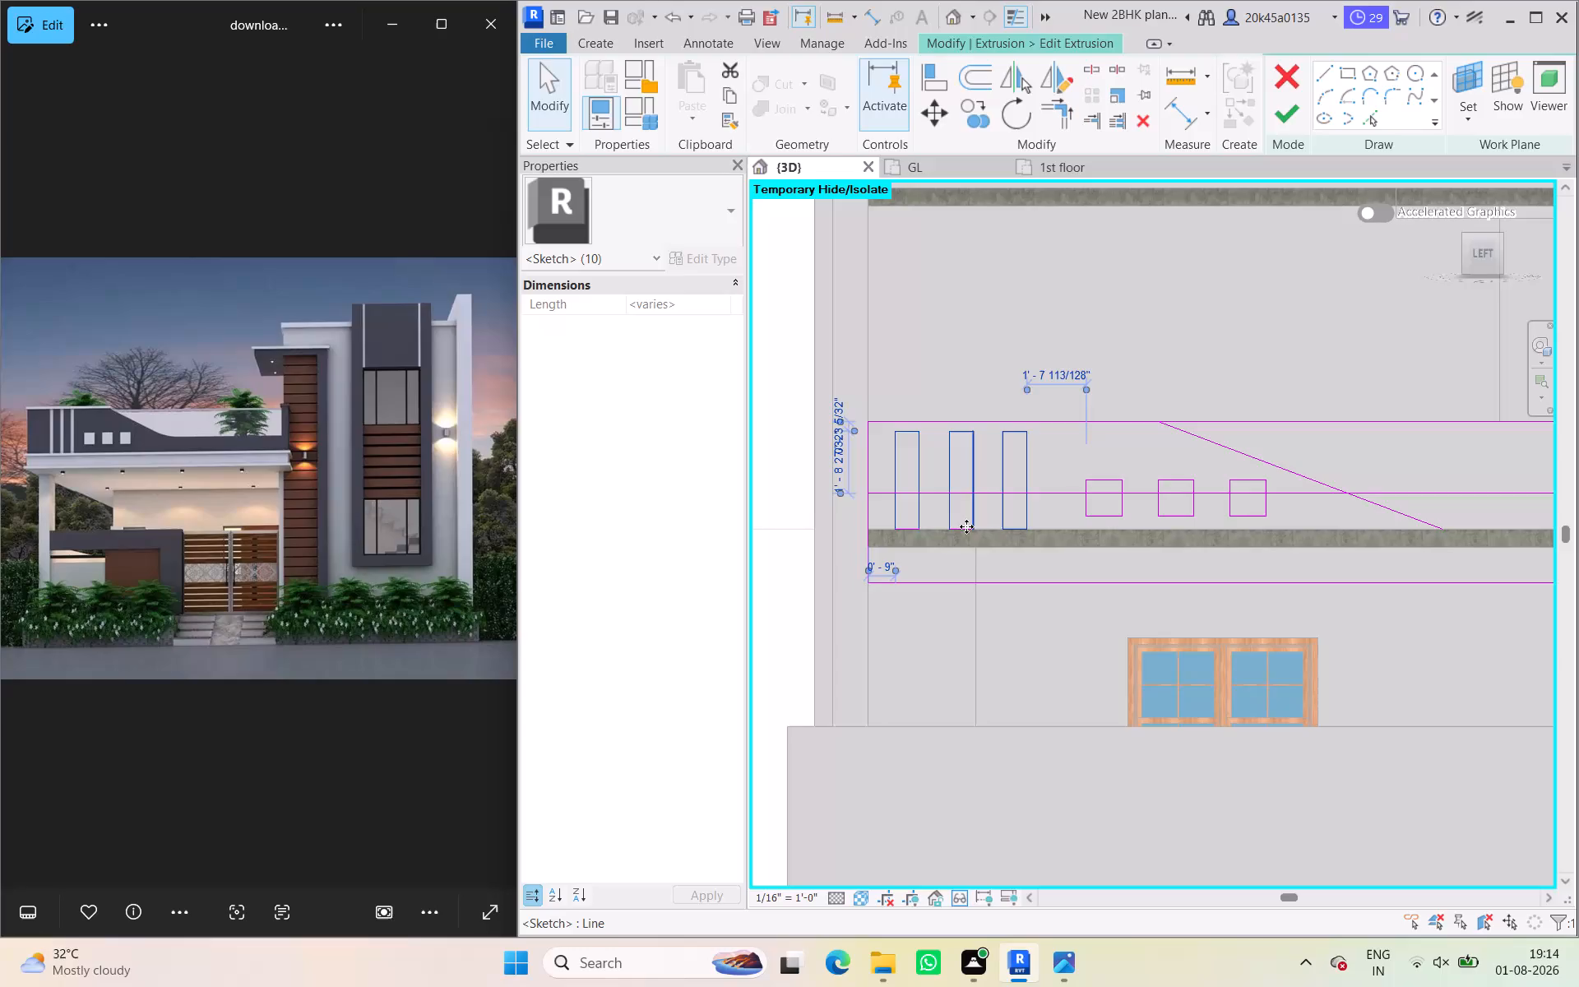
pyautogui.keyDown('ctrl'); pyautogui.click(961, 527); pyautogui.keyUp('ctrl')
pyautogui.keyDown('ctrl'); pyautogui.click(910, 532); pyautogui.keyUp('ctrl')
pyautogui.keyDown('ctrl'); pyautogui.click(1089, 500); pyautogui.keyUp('ctrl')
pyautogui.keyDown('ctrl'); pyautogui.click(1104, 516); pyautogui.keyUp('ctrl')
pyautogui.keyDown('ctrl'); pyautogui.click(1081, 507); pyautogui.keyUp('ctrl')
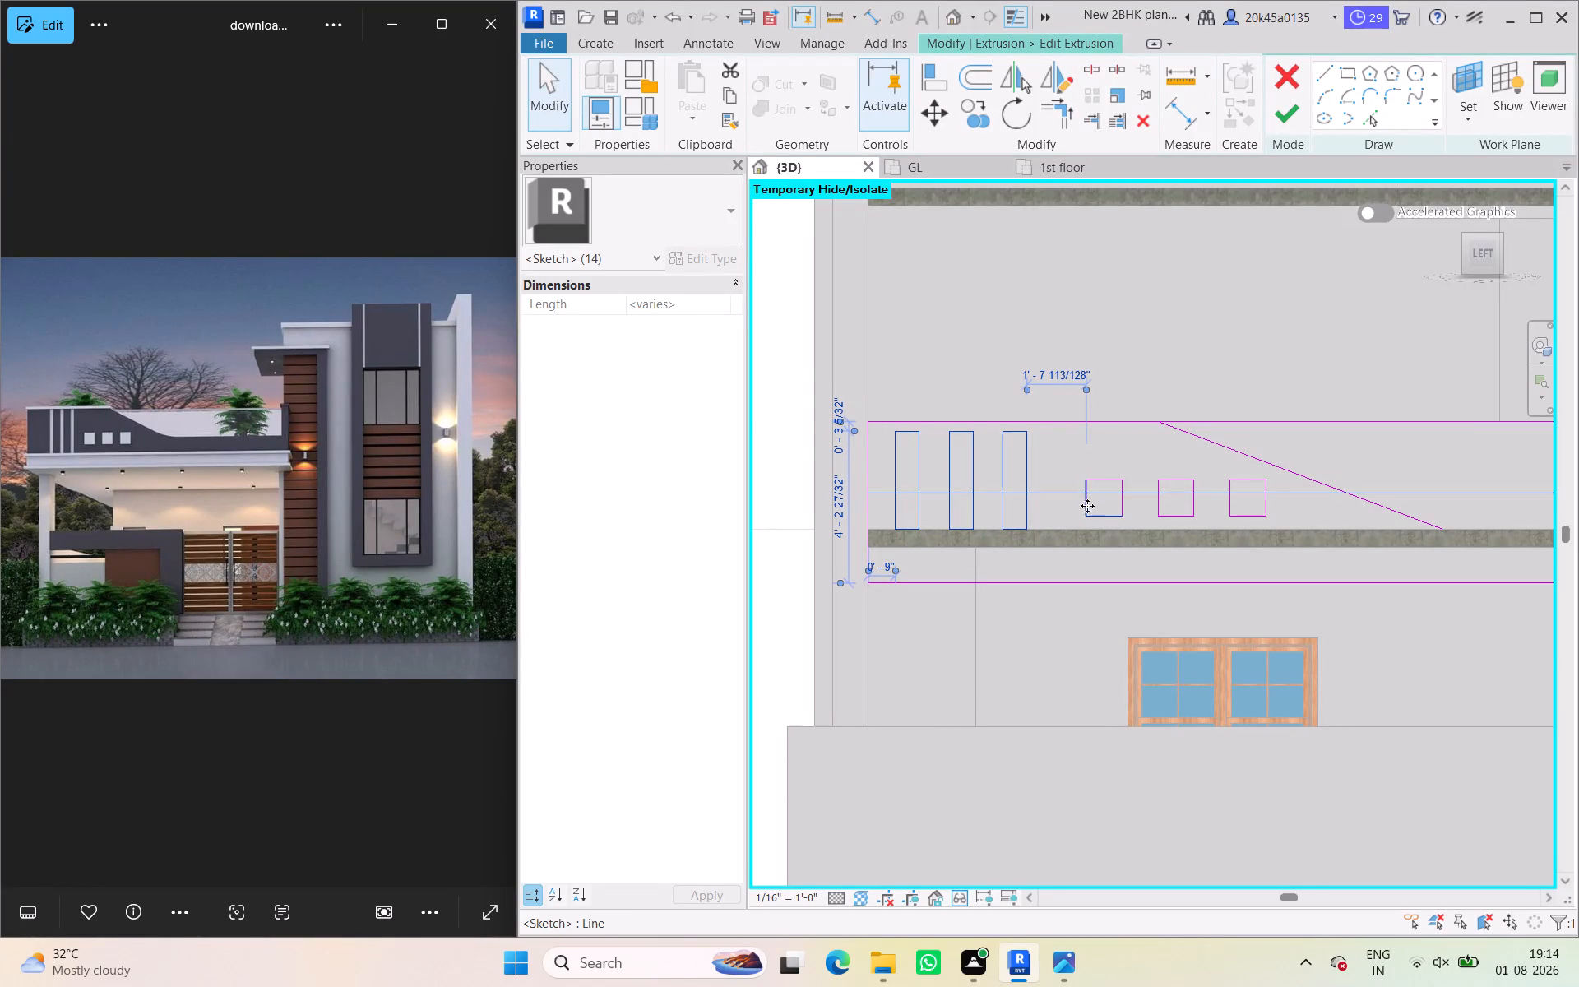
pyautogui.keyDown('ctrl'); pyautogui.click(1098, 483); pyautogui.keyUp('ctrl')
pyautogui.keyDown('ctrl'); pyautogui.click(1126, 507); pyautogui.keyUp('ctrl')
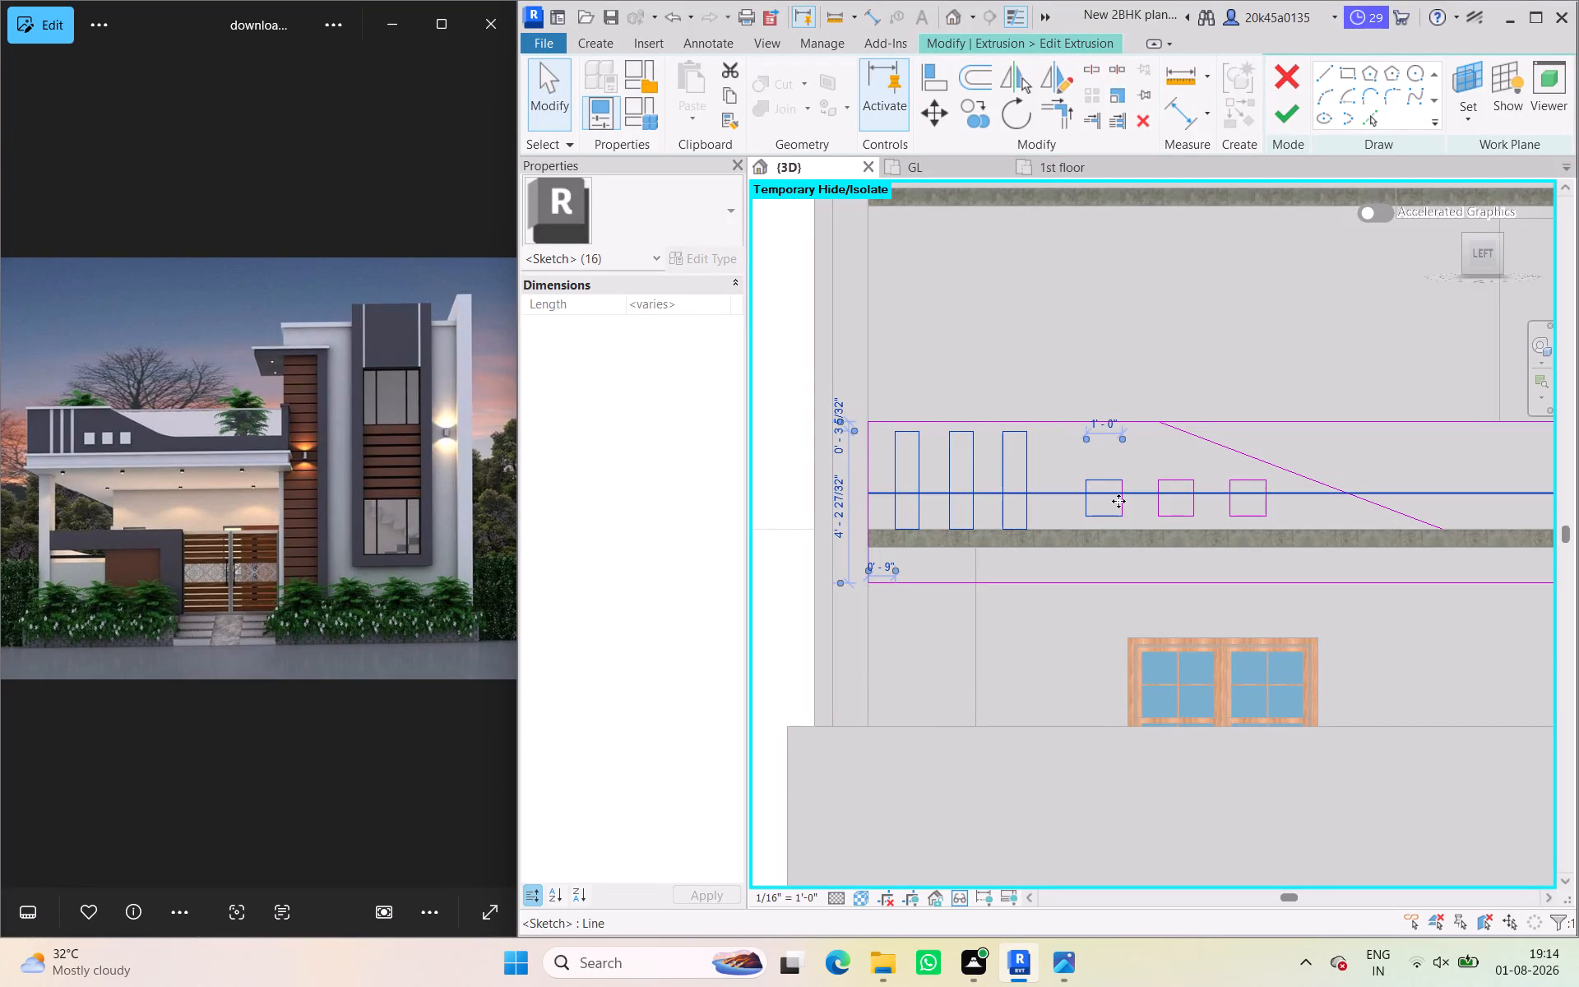
pyautogui.keyDown('ctrl'); pyautogui.click(1120, 503); pyautogui.keyUp('ctrl')
pyautogui.keyDown('ctrl'); pyautogui.click(1159, 503); pyautogui.keyUp('ctrl')
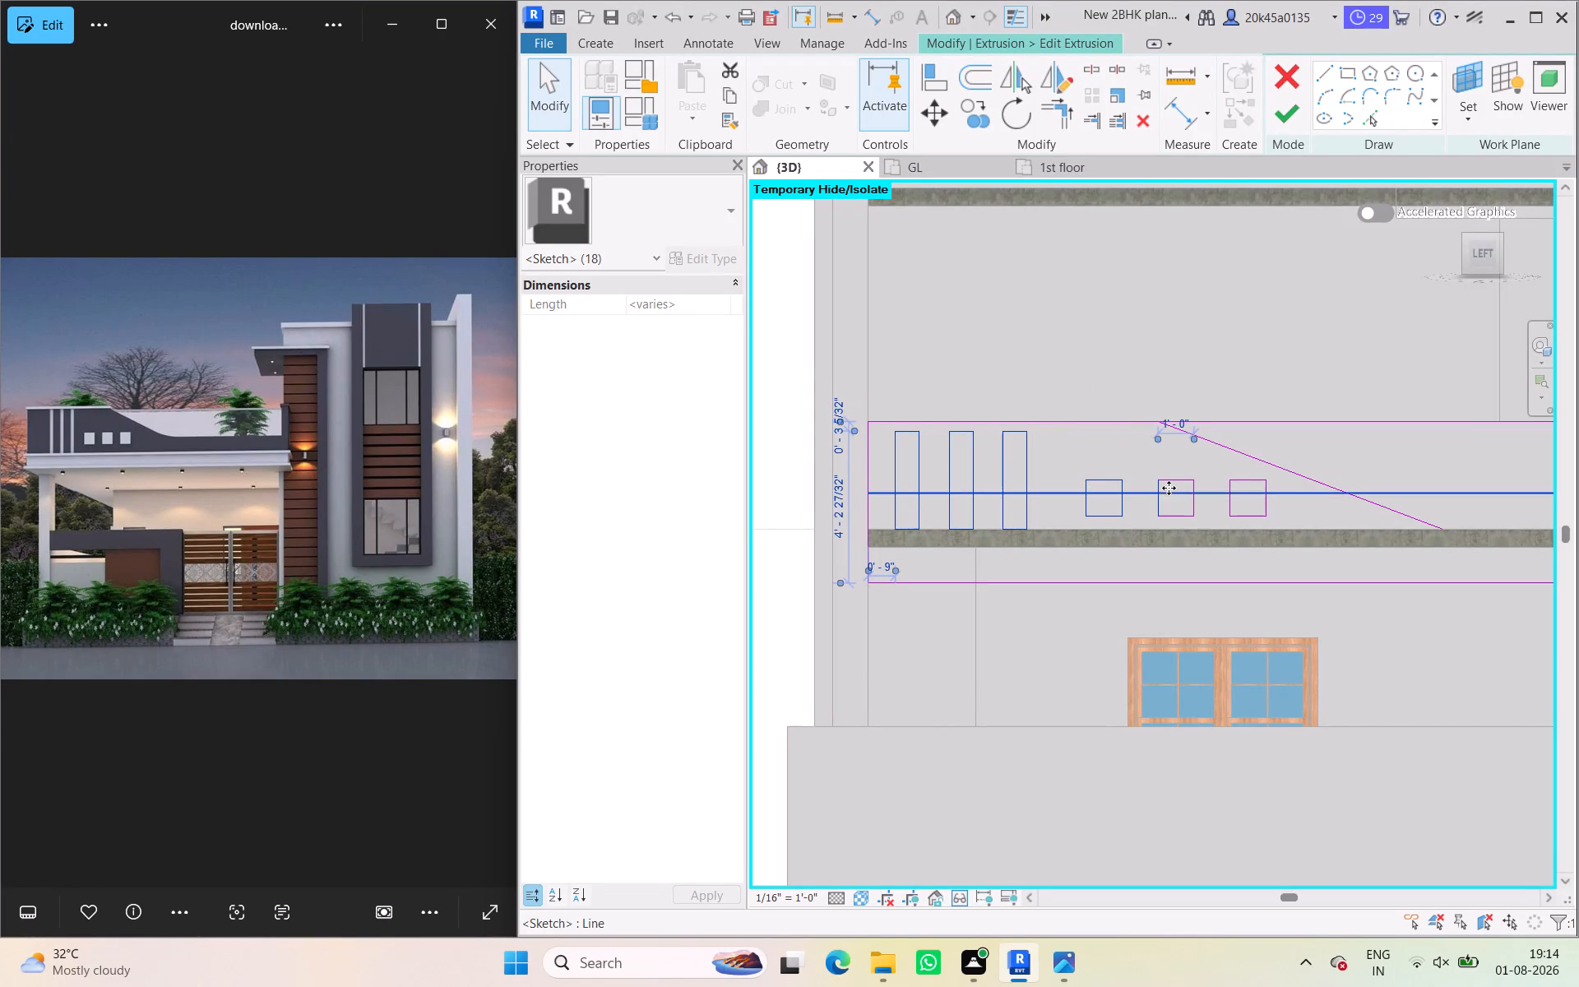
pyautogui.keyDown('ctrl'); pyautogui.click(1174, 482); pyautogui.keyUp('ctrl')
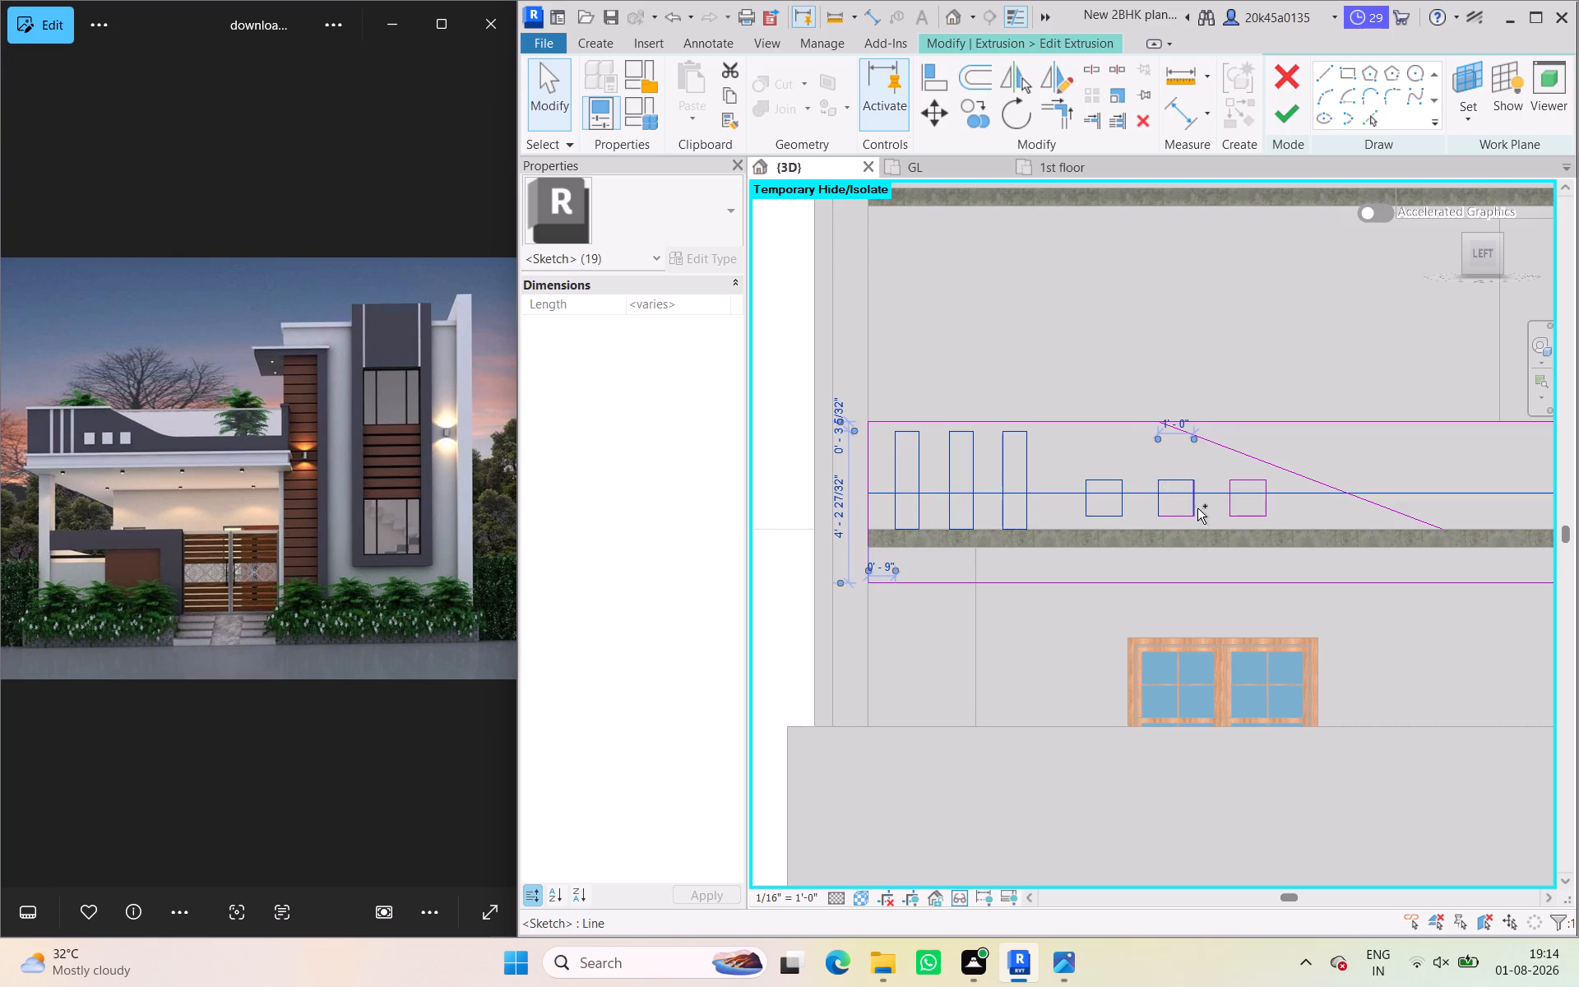
pyautogui.keyDown('ctrl'); pyautogui.click(1197, 508); pyautogui.keyUp('ctrl')
pyautogui.keyDown('ctrl'); pyautogui.click(1178, 512); pyautogui.keyUp('ctrl')
pyautogui.keyDown('ctrl'); pyautogui.click(1236, 509); pyautogui.keyUp('ctrl')
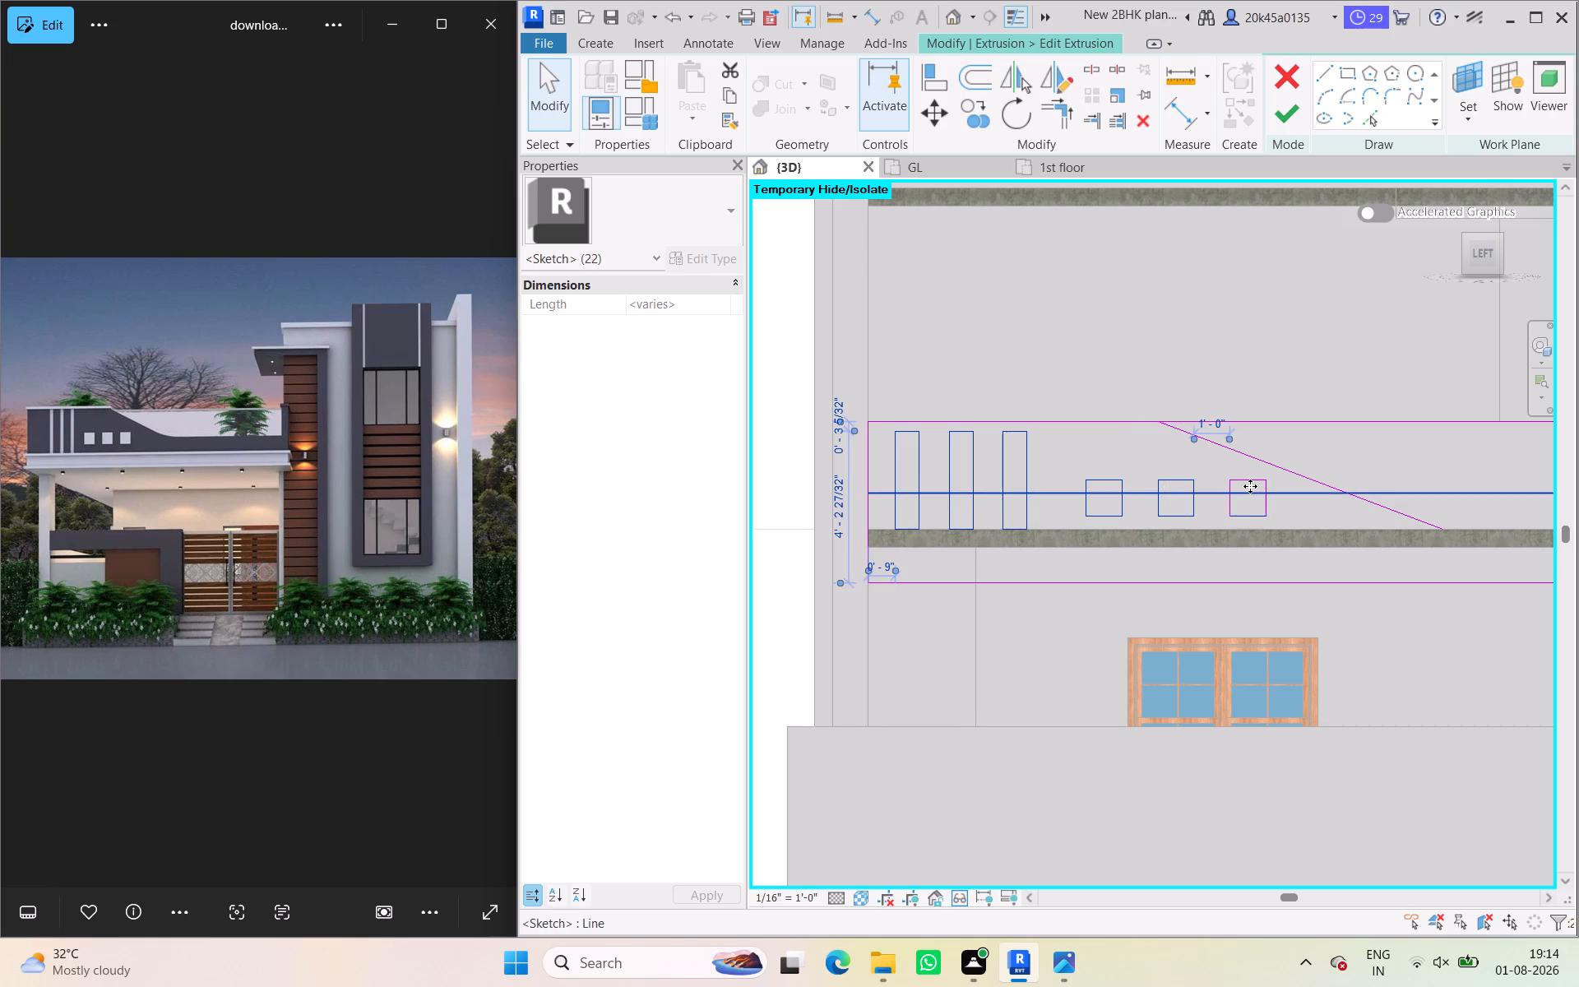
pyautogui.keyDown('ctrl'); pyautogui.click(1250, 486); pyautogui.keyUp('ctrl')
pyautogui.keyDown('ctrl'); pyautogui.click(1245, 479); pyautogui.keyUp('ctrl')
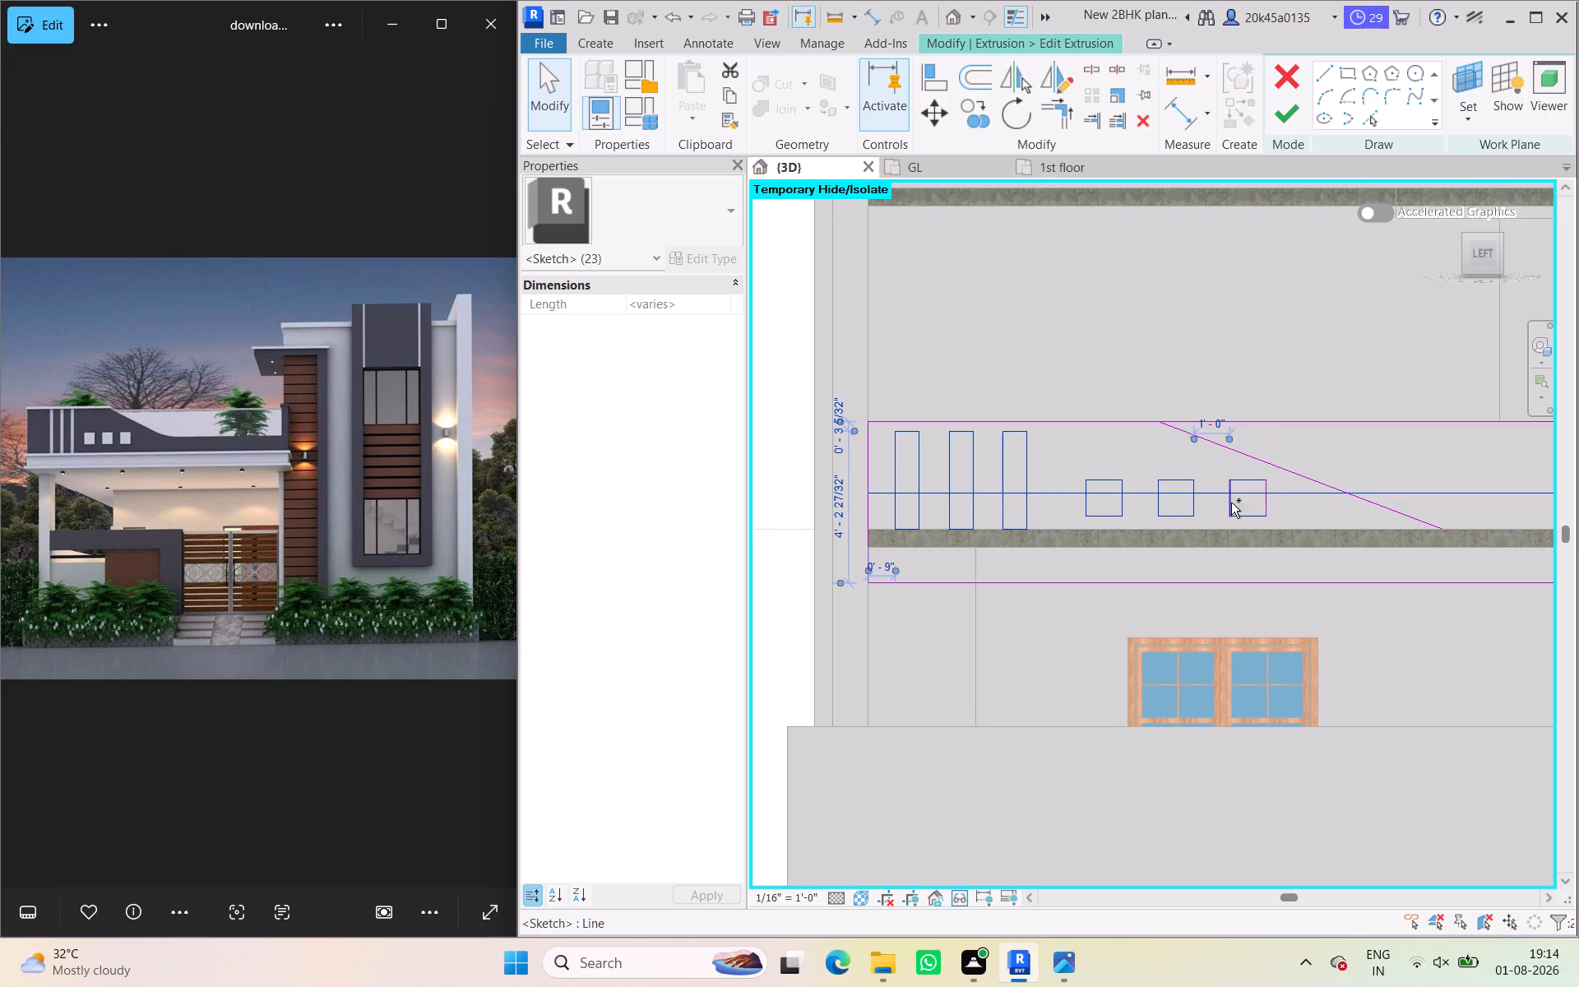
pyautogui.keyDown('ctrl'); pyautogui.click(1231, 504); pyautogui.keyUp('ctrl')
pyautogui.keyDown('ctrl'); pyautogui.click(1261, 503); pyautogui.keyUp('ctrl')
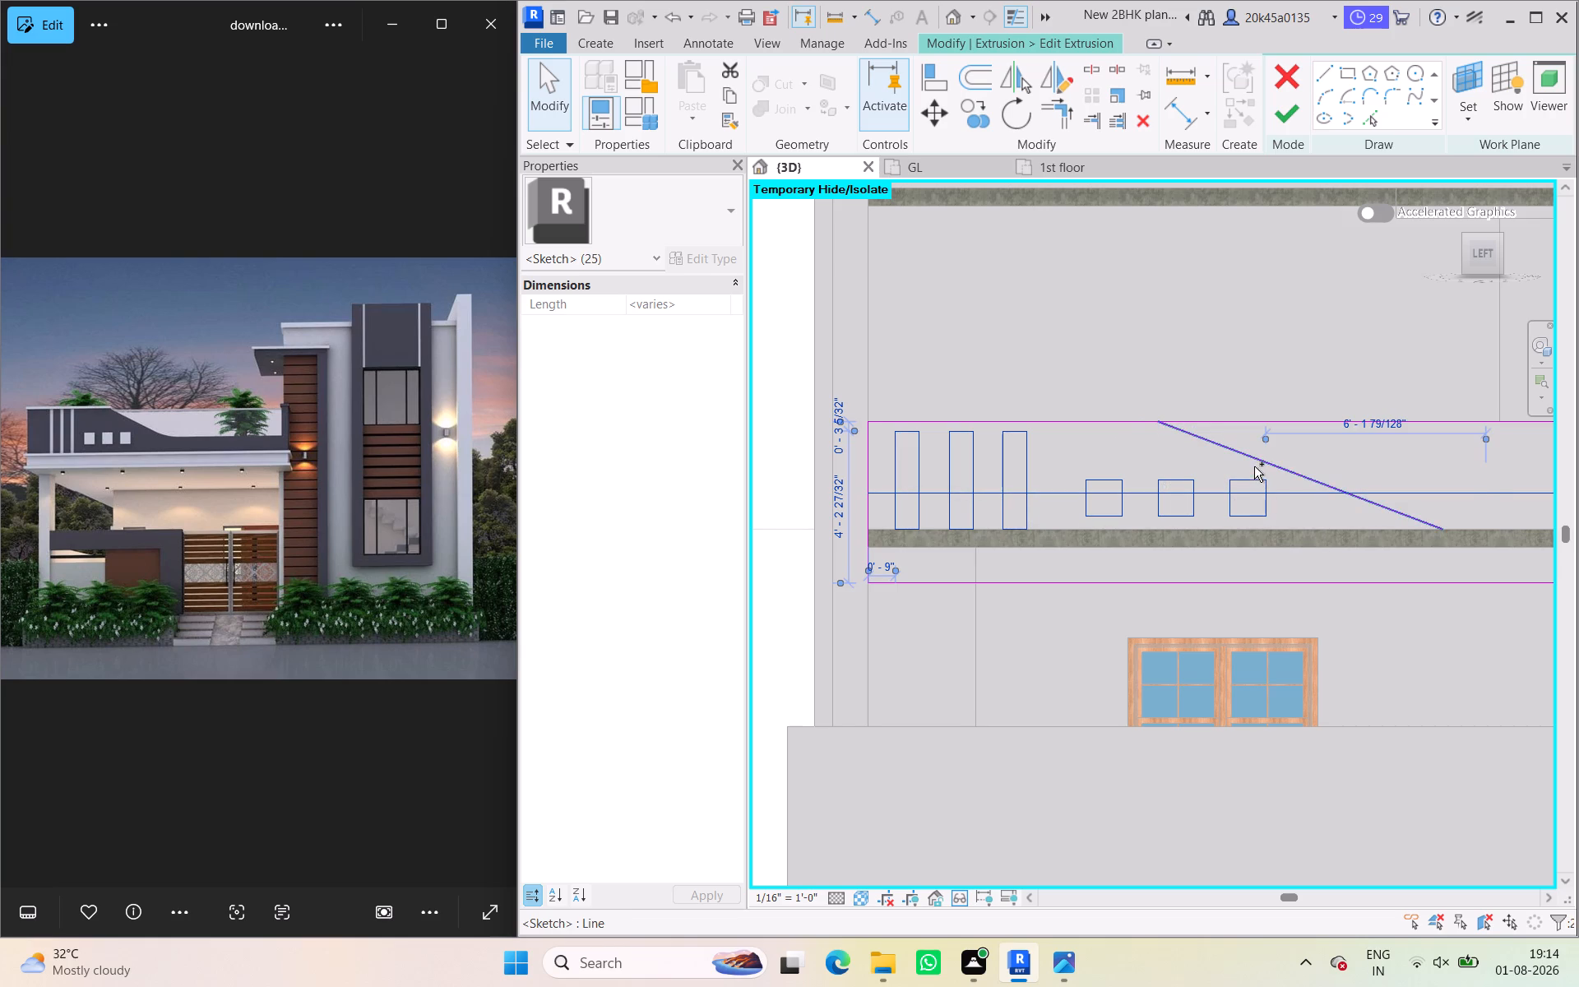
pyautogui.keyDown('ctrl'); pyautogui.click(1254, 466); pyautogui.keyUp('ctrl')
pyautogui.scroll(-2, 1223, 465)
pyautogui.moveTo(1216, 461); pyautogui.dragTo(1109, 474, button='middle')
pyautogui.keyDown('ctrl'); pyautogui.scroll(-2, 1146, 470); pyautogui.keyUp('ctrl')
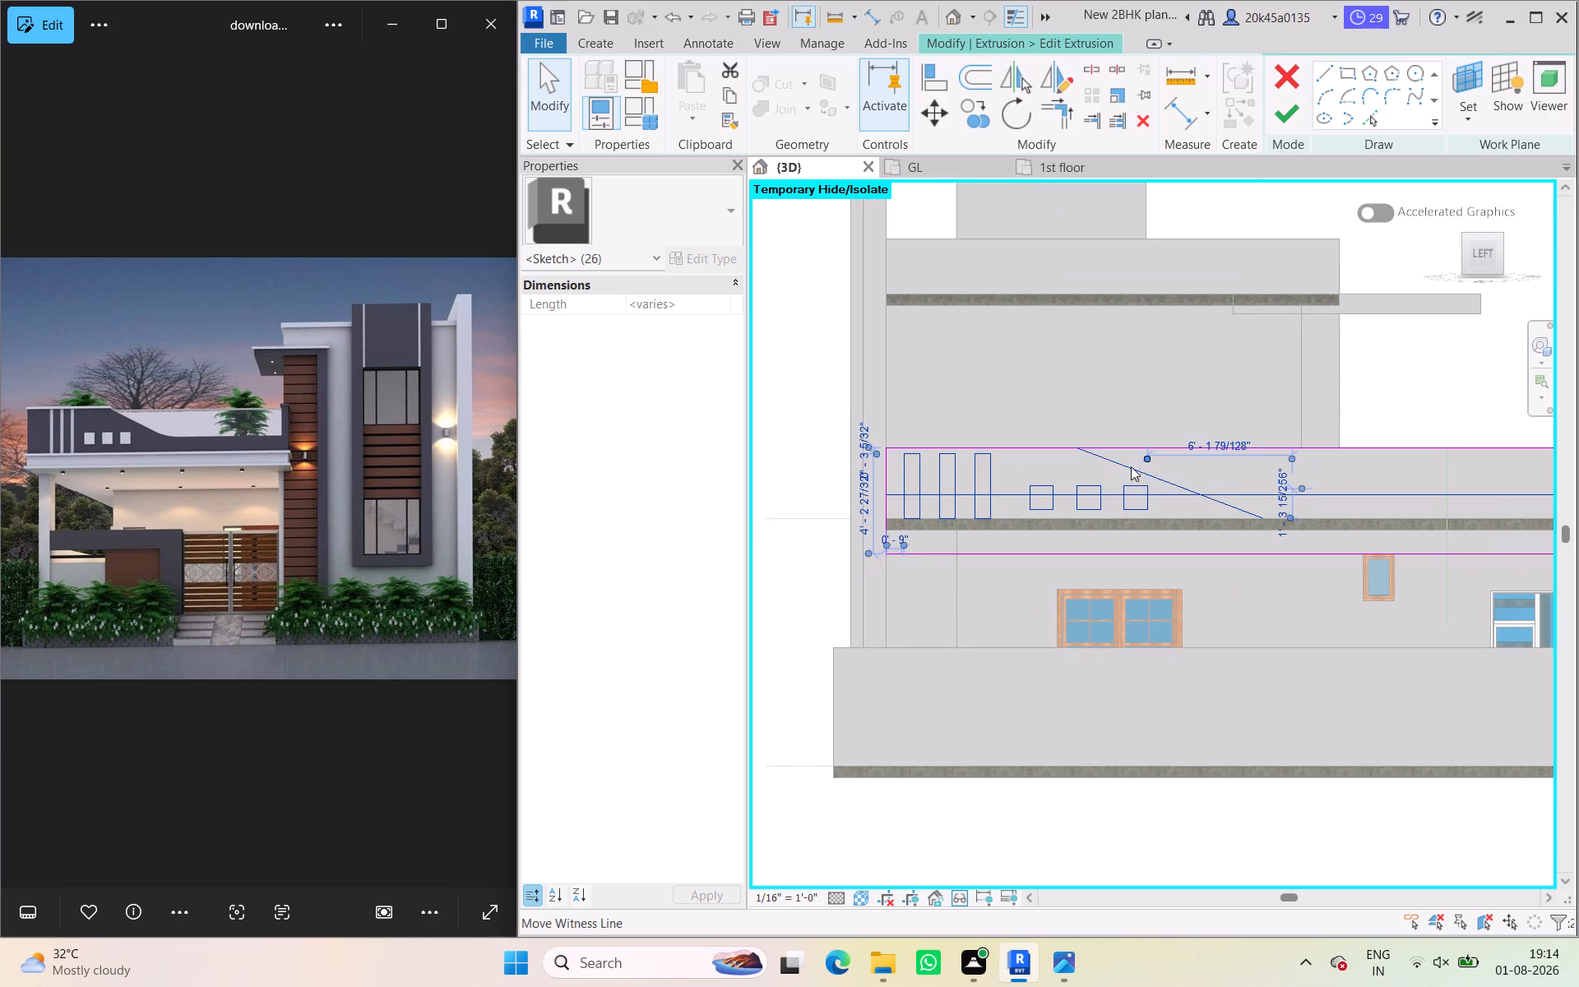
pyautogui.moveTo(1127, 462); pyautogui.dragTo(1088, 436, button='middle')
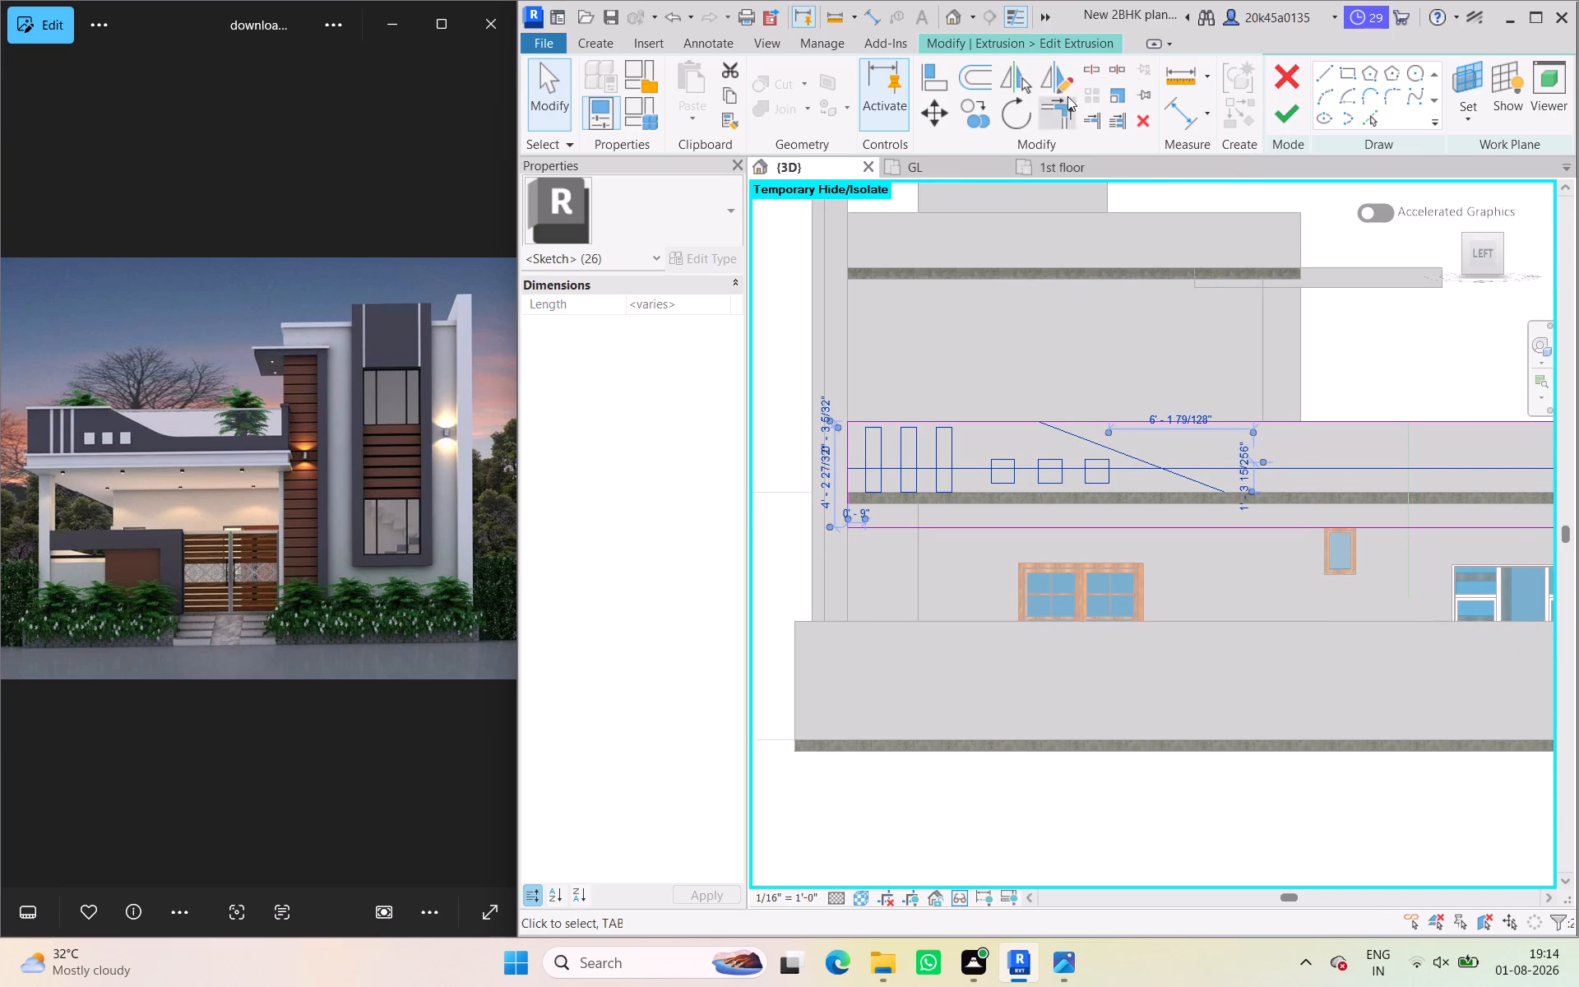
pyautogui.click(1014, 77)
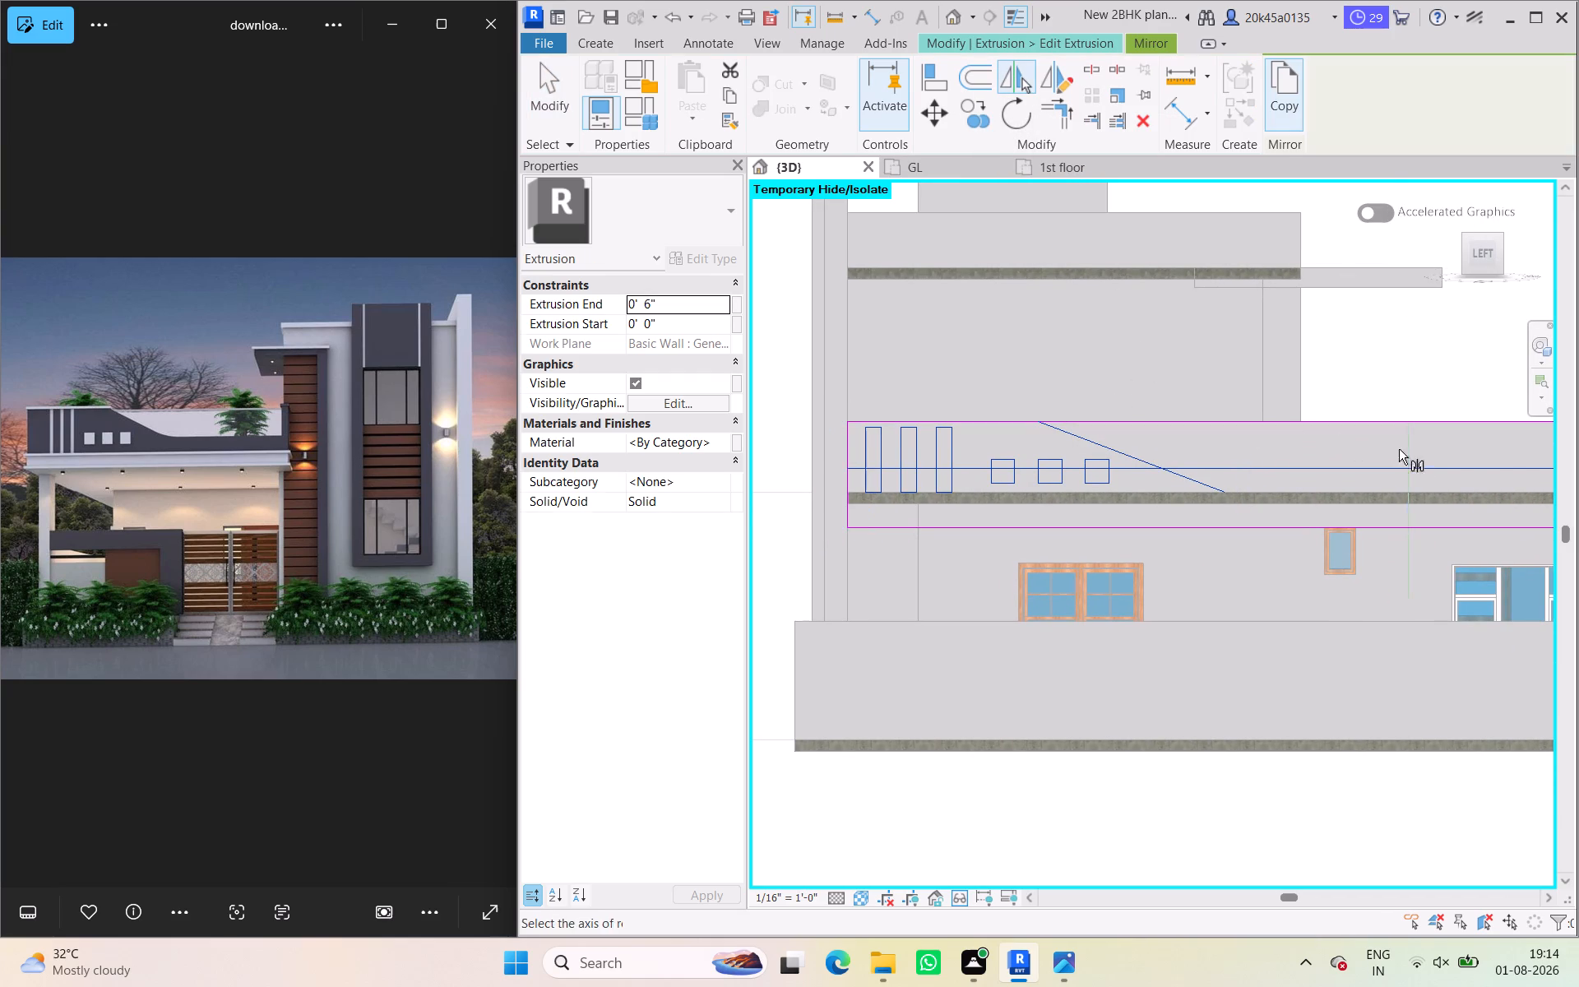
pyautogui.click(1413, 452)
pyautogui.scroll(-3, 1327, 441)
pyautogui.moveTo(1315, 441); pyautogui.dragTo(906, 454, button='middle')
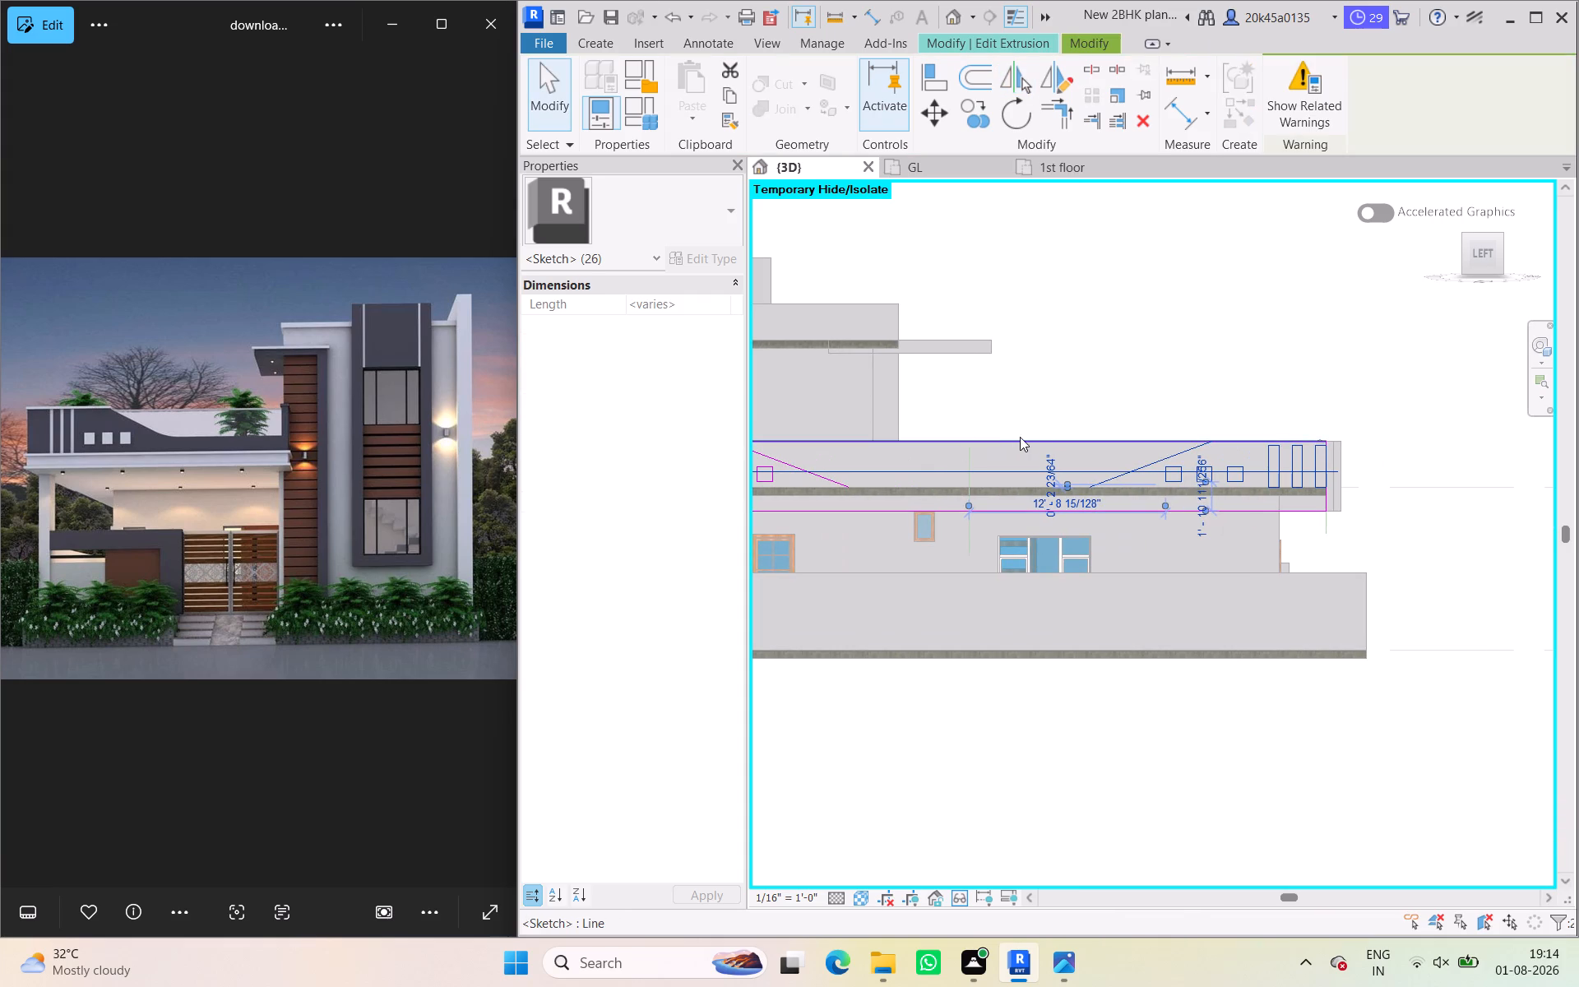
pyautogui.click(547, 101)
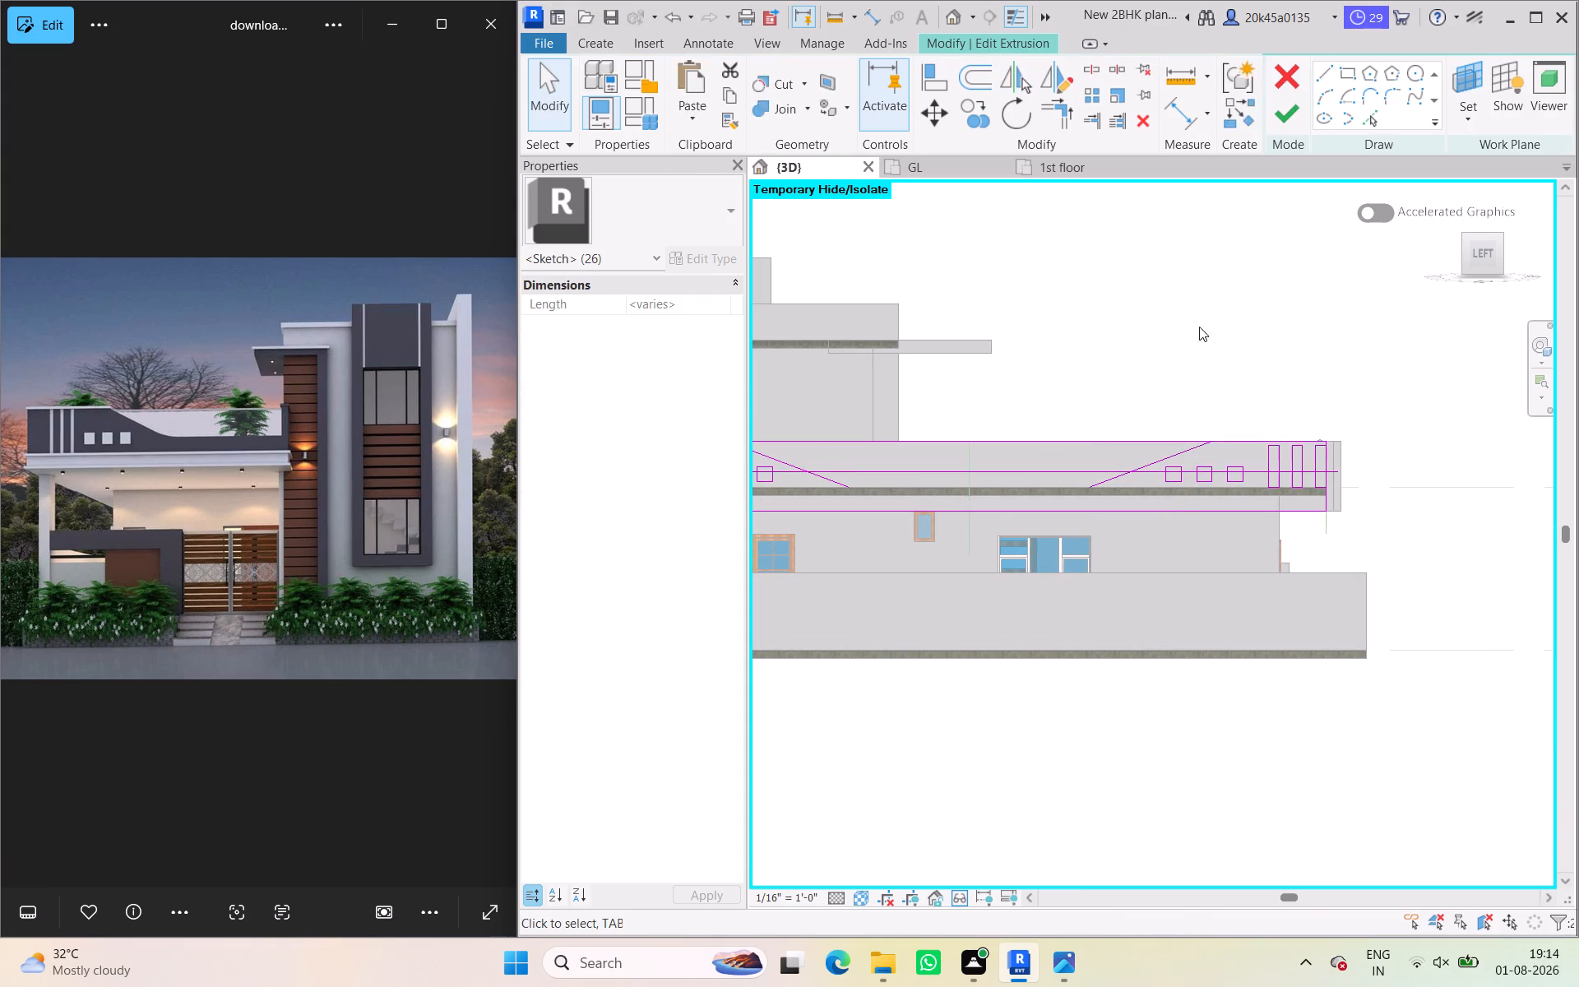
# Nudge the mirrored sloped line, three squares and three slots together toward the parapet's middle, clear of its end edge.
pyautogui.scroll(4, 1333, 422)
pyautogui.moveTo(1347, 429); pyautogui.dragTo(1425, 419, button='middle')
pyautogui.scroll(-2, 1364, 444)
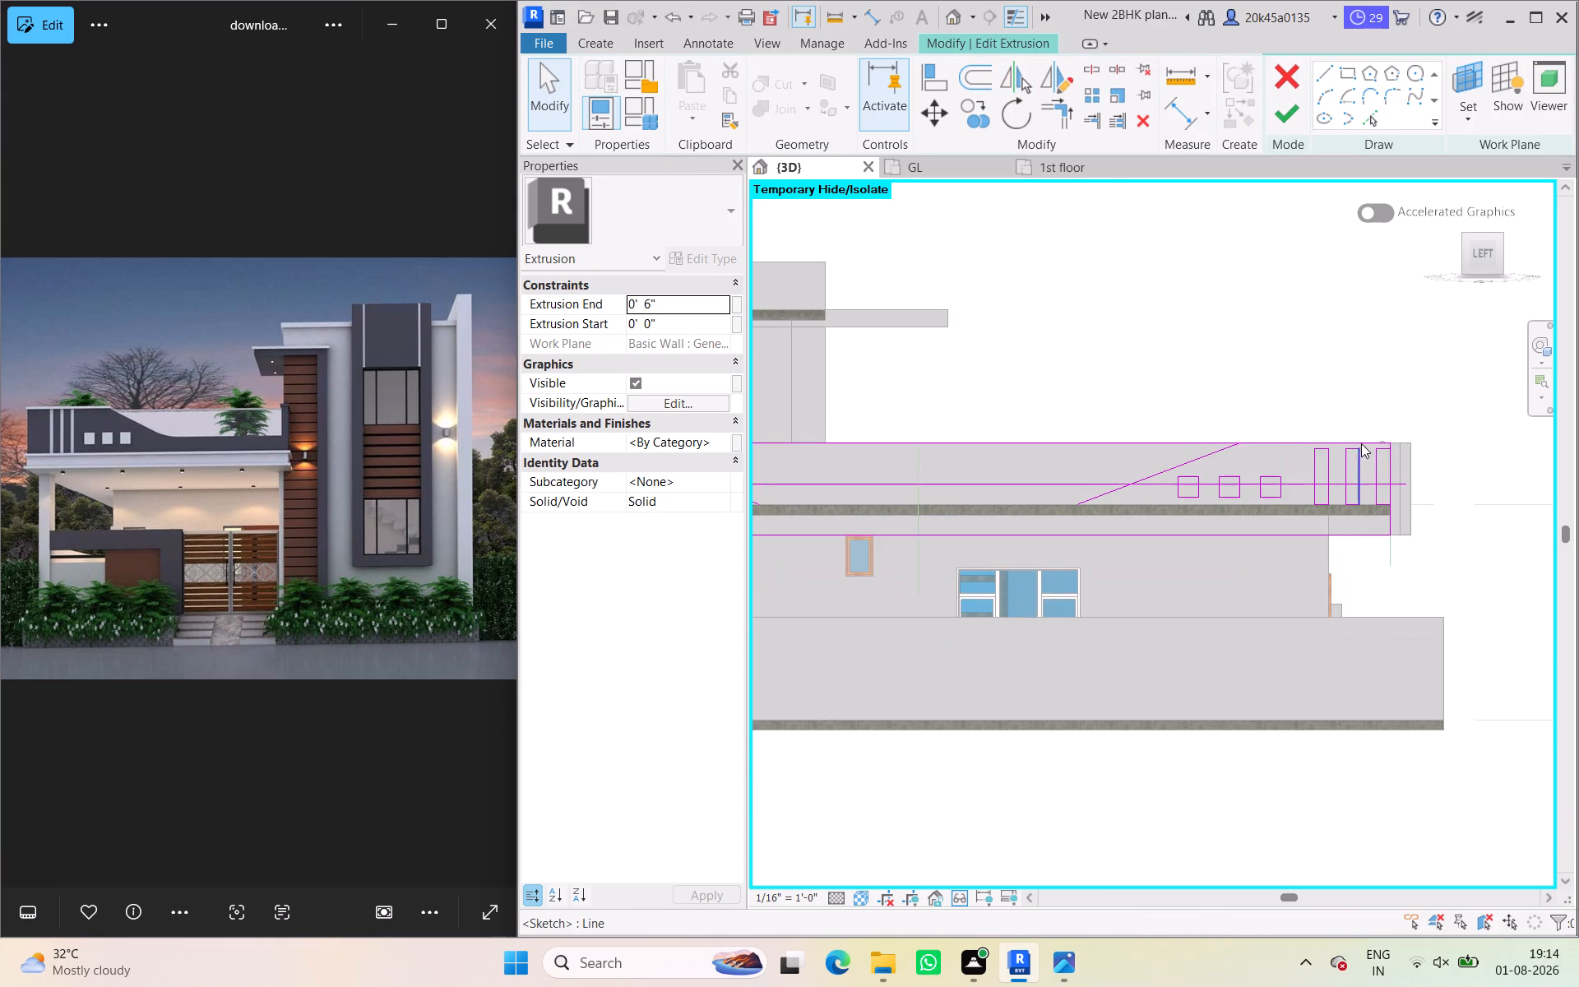
pyautogui.moveTo(1361, 443); pyautogui.dragTo(1424, 425, button='middle')
pyautogui.scroll(4, 1428, 452)
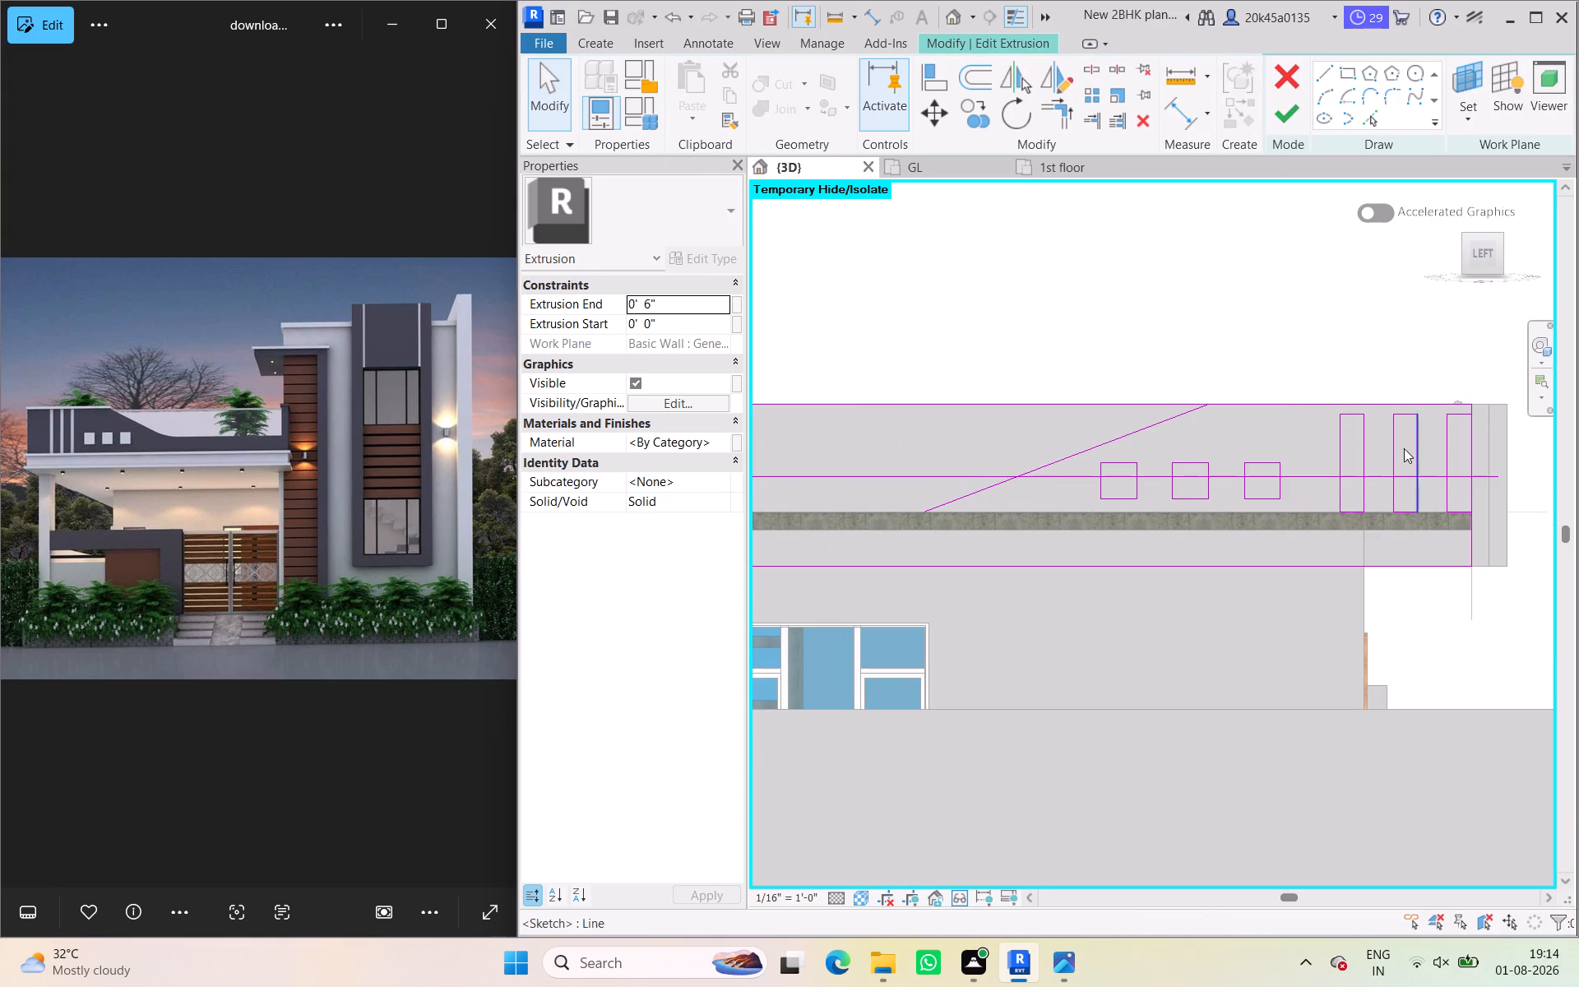
pyautogui.click(1103, 443)
pyautogui.keyDown('ctrl'); pyautogui.click(1118, 460); pyautogui.keyUp('ctrl')
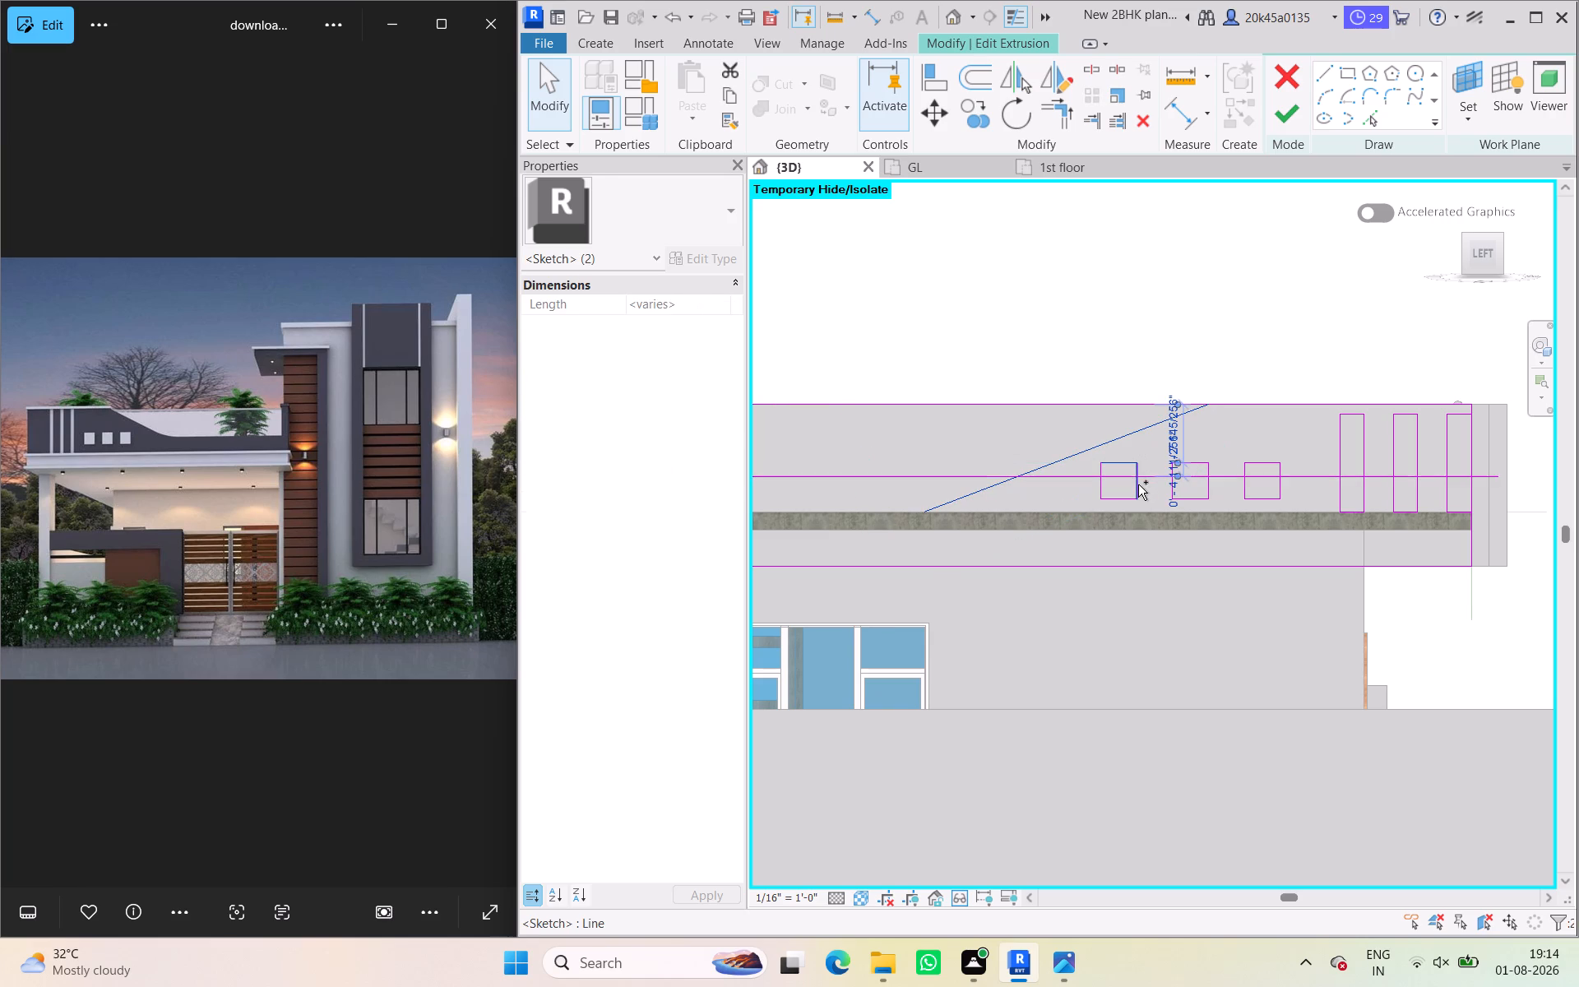
pyautogui.keyDown('ctrl'); pyautogui.click(1138, 484); pyautogui.keyUp('ctrl')
pyautogui.keyDown('ctrl'); pyautogui.click(1098, 489); pyautogui.keyUp('ctrl')
pyautogui.keyDown('ctrl'); pyautogui.click(1136, 502); pyautogui.keyUp('ctrl')
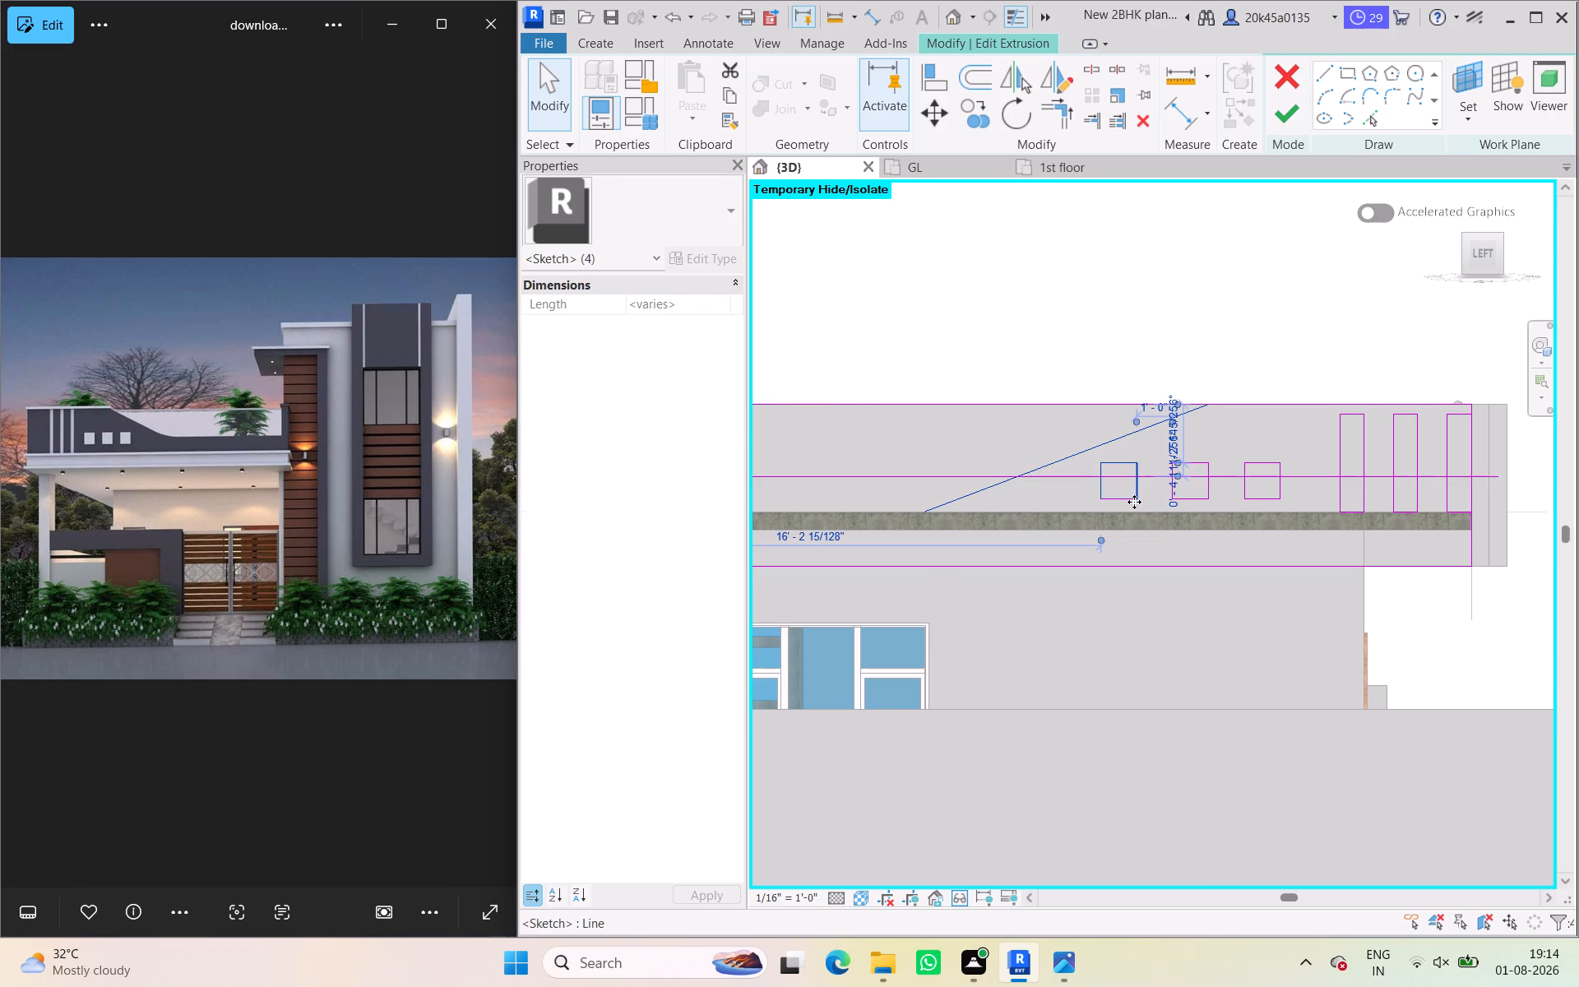
pyautogui.keyDown('ctrl'); pyautogui.click(1121, 503); pyautogui.keyUp('ctrl')
pyautogui.keyDown('ctrl'); pyautogui.click(1188, 462); pyautogui.keyUp('ctrl')
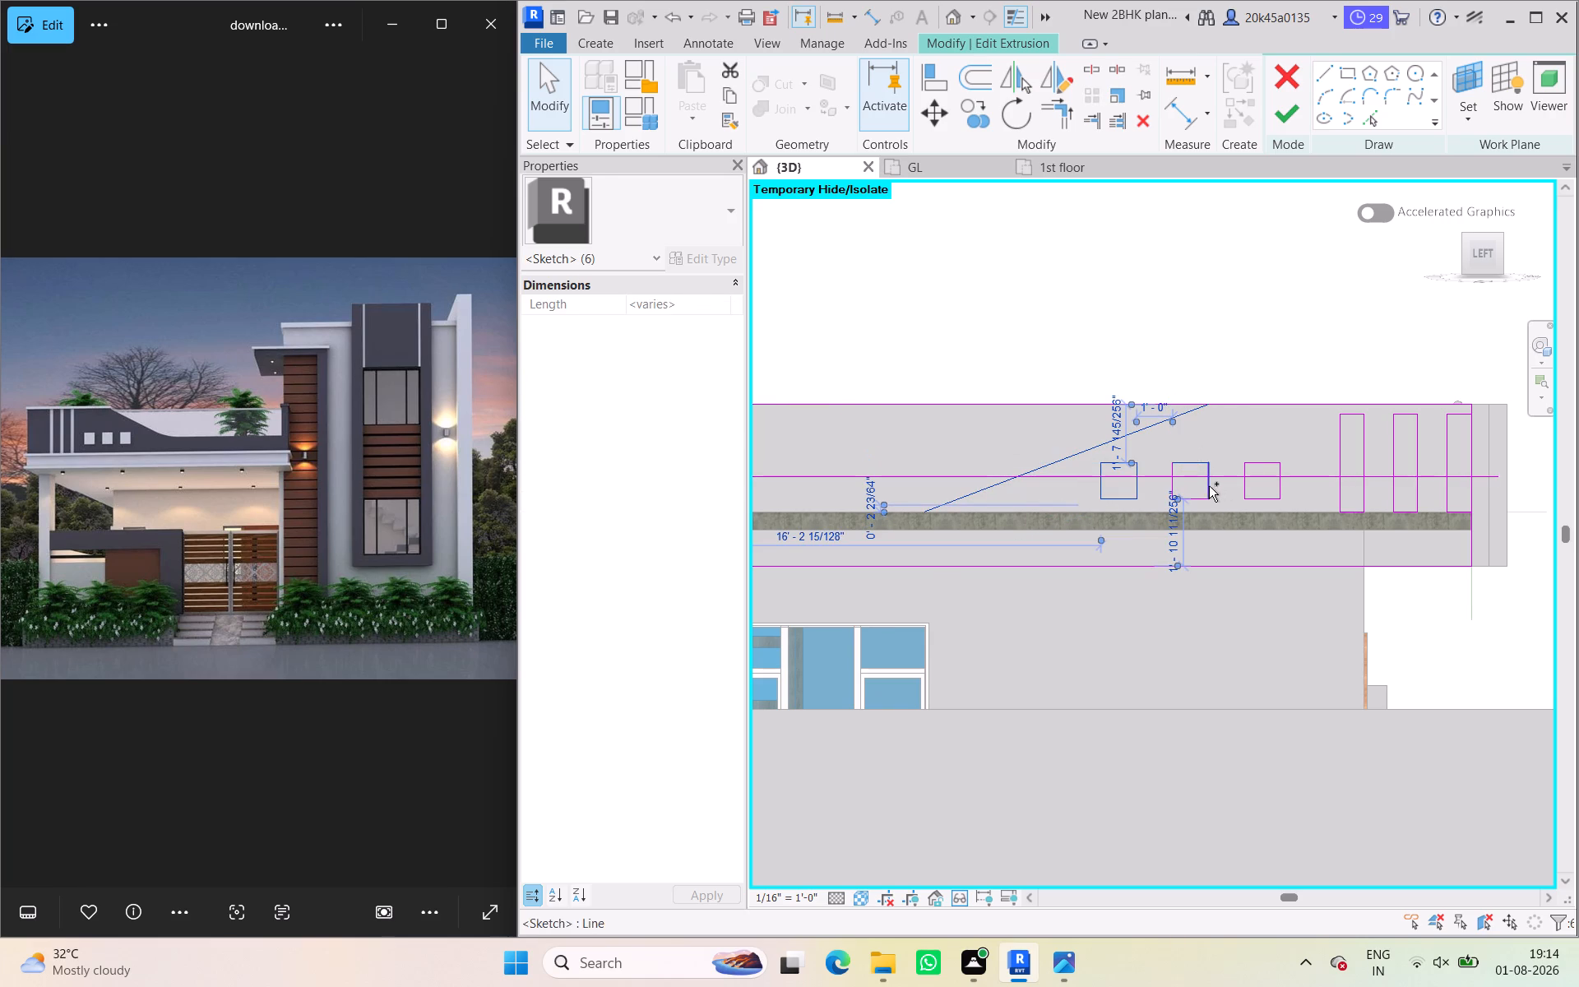
pyautogui.keyDown('ctrl'); pyautogui.click(1206, 486); pyautogui.keyUp('ctrl')
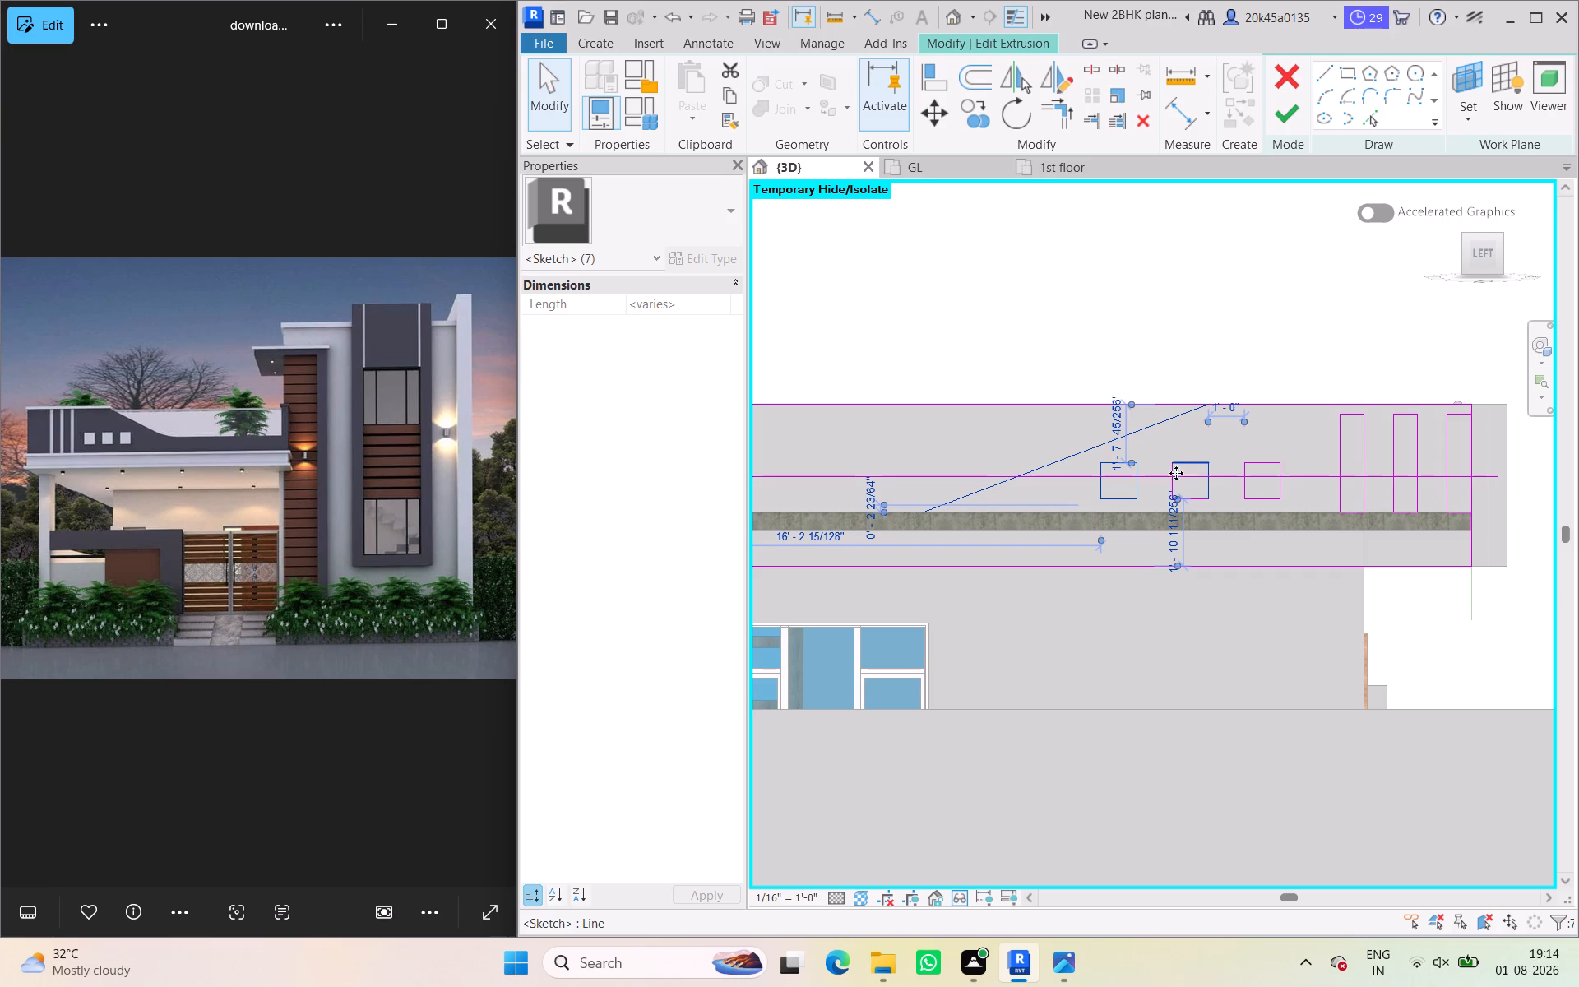
pyautogui.scroll(4, 1176, 475)
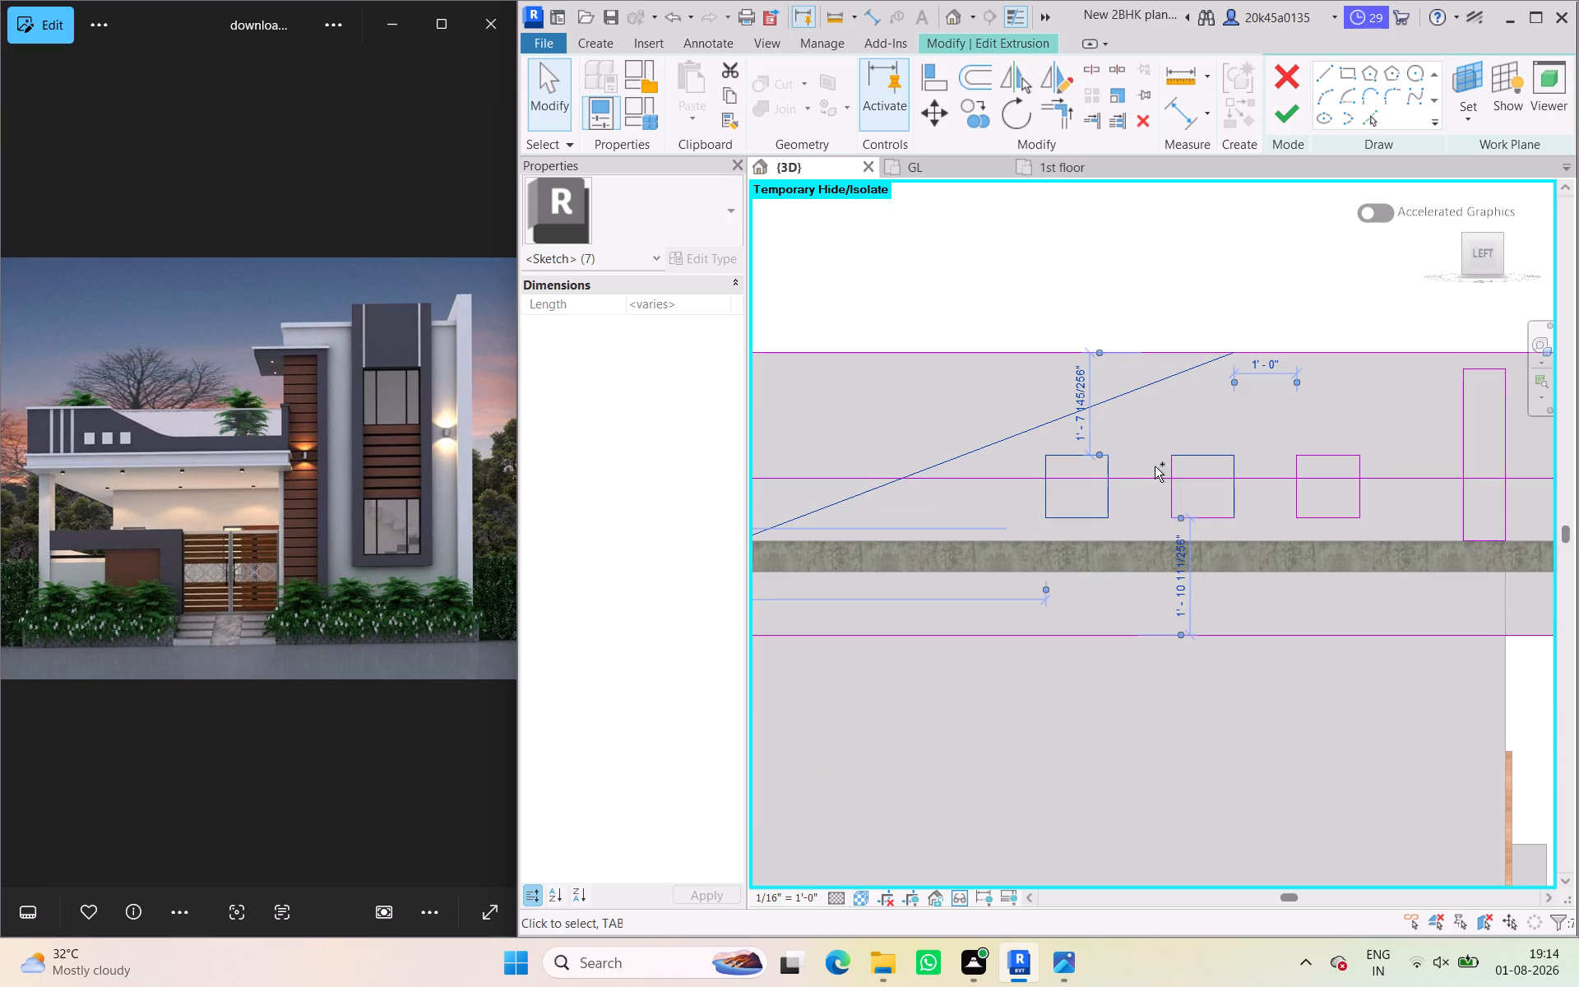
pyautogui.keyDown('ctrl'); pyautogui.click(1171, 466); pyautogui.keyUp('ctrl')
pyautogui.keyDown('ctrl'); pyautogui.click(1217, 513); pyautogui.keyUp('ctrl')
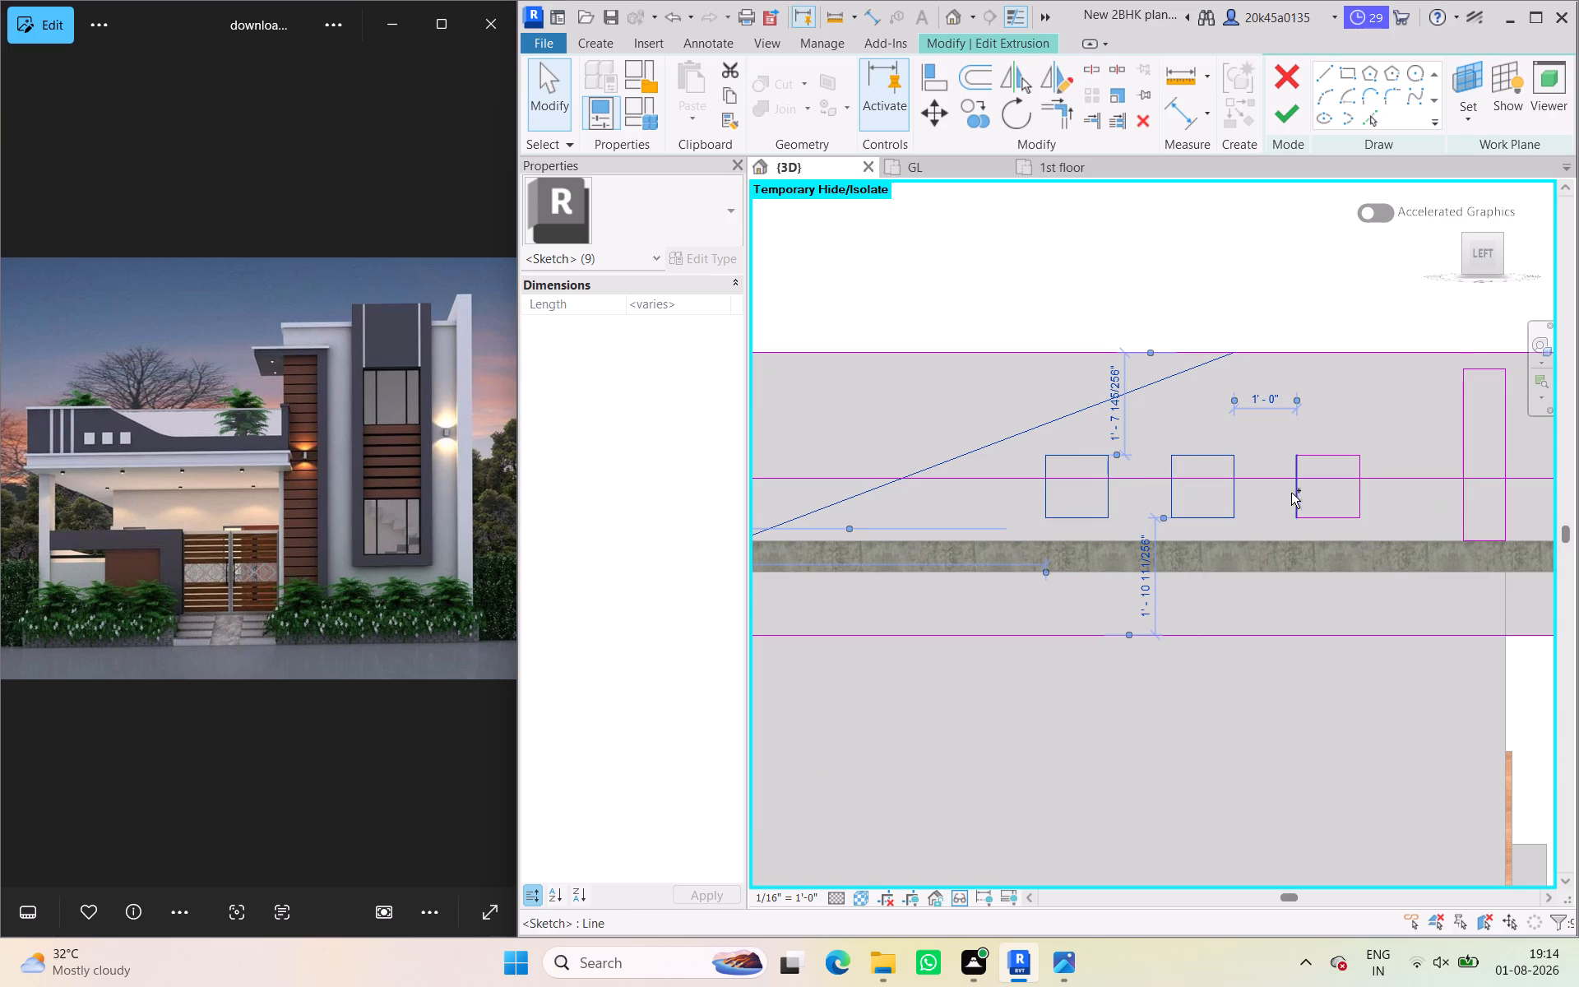
pyautogui.keyDown('ctrl'); pyautogui.click(1294, 493); pyautogui.keyUp('ctrl')
pyautogui.keyDown('ctrl'); pyautogui.click(1321, 459); pyautogui.keyUp('ctrl')
pyautogui.keyDown('ctrl'); pyautogui.click(1357, 498); pyautogui.keyUp('ctrl')
pyautogui.keyDown('ctrl'); pyautogui.click(1332, 518); pyautogui.keyUp('ctrl')
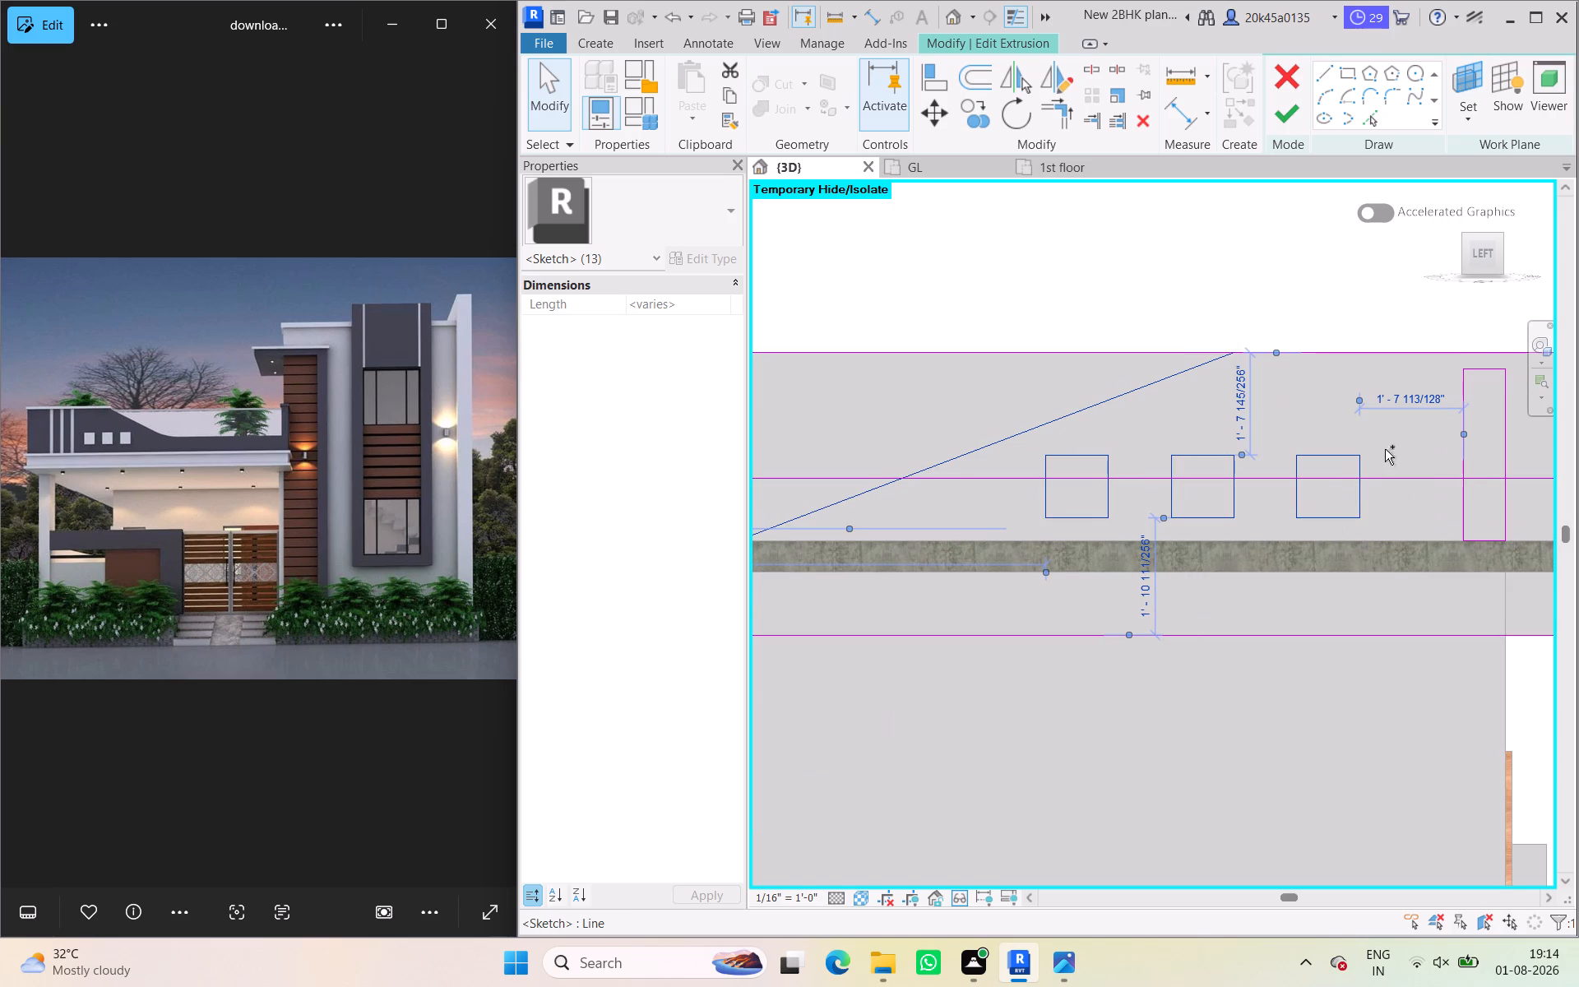
pyautogui.keyDown('ctrl'); pyautogui.click(1458, 464); pyautogui.keyUp('ctrl')
pyautogui.keyDown('ctrl'); pyautogui.click(1473, 369); pyautogui.keyUp('ctrl')
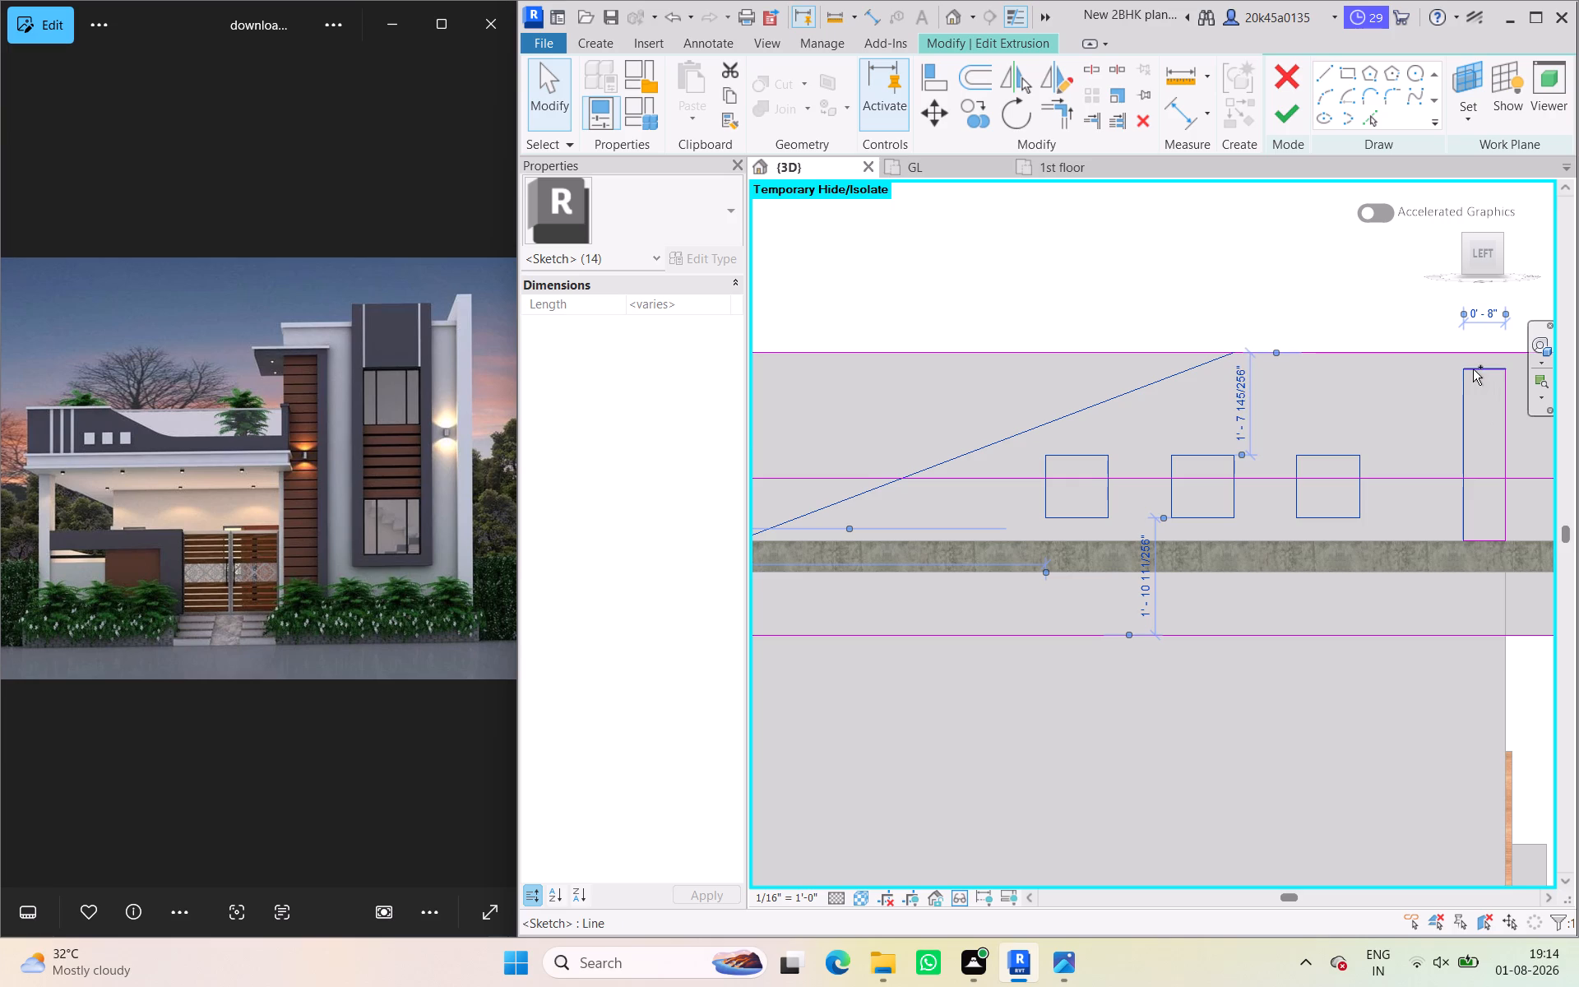
pyautogui.keyDown('ctrl'); pyautogui.click(1503, 434); pyautogui.keyUp('ctrl')
pyautogui.keyDown('ctrl'); pyautogui.click(1479, 540); pyautogui.keyUp('ctrl')
pyautogui.moveTo(1395, 493); pyautogui.dragTo(999, 514, button='middle')
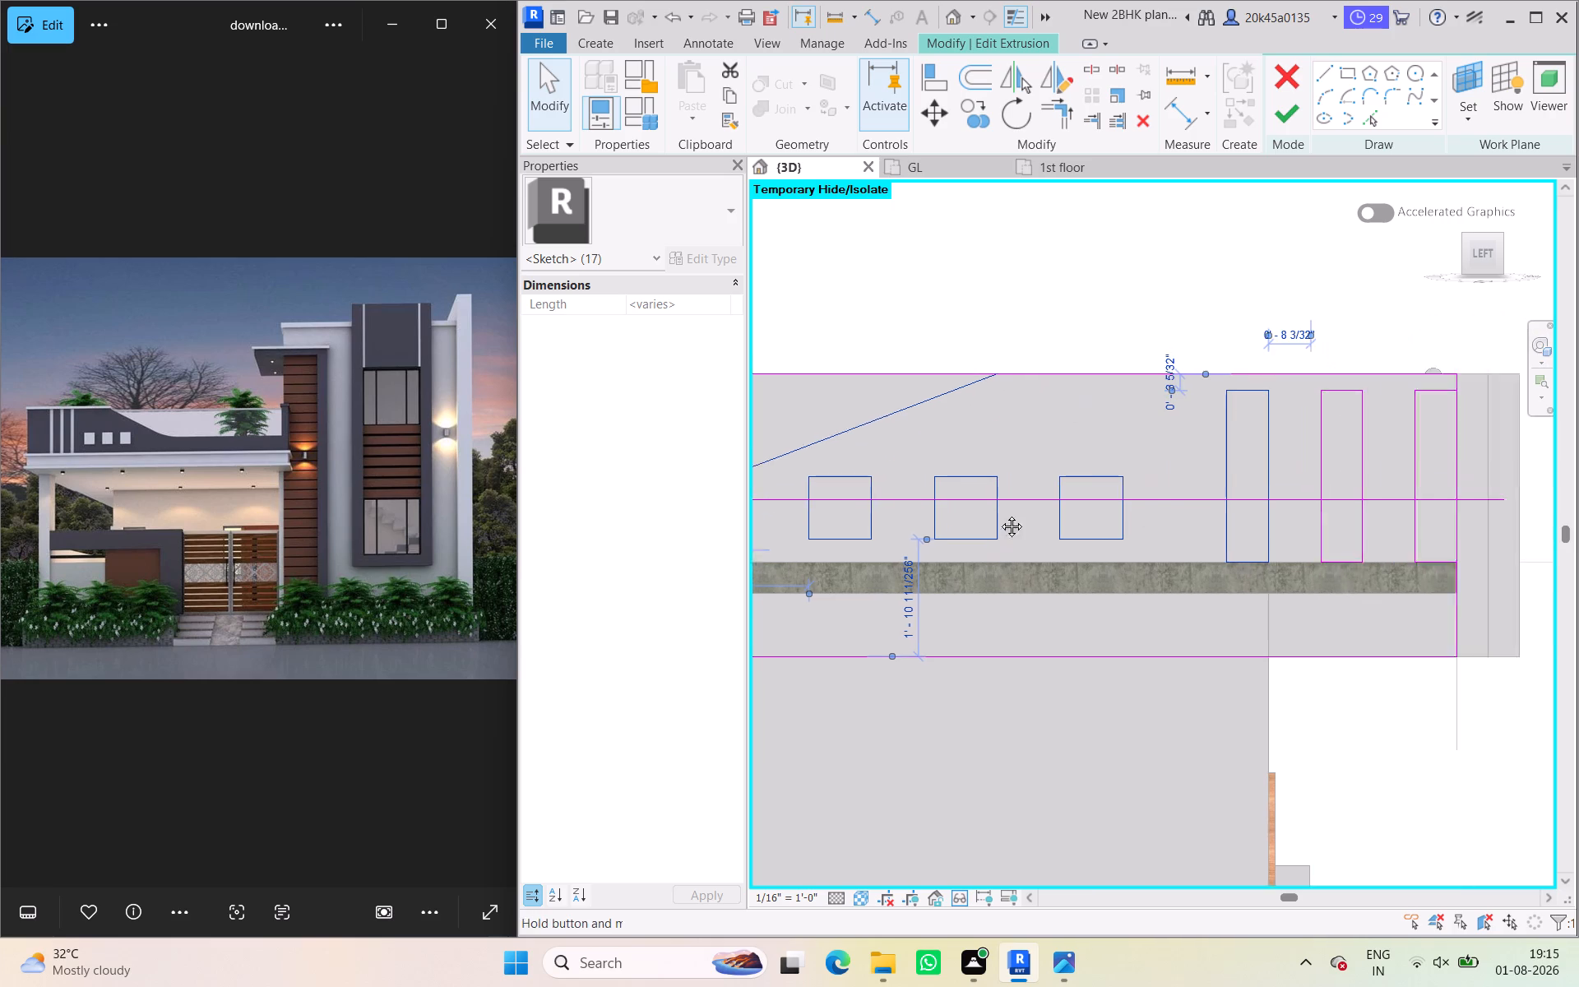
pyautogui.moveTo(999, 514); pyautogui.dragTo(978, 517, button='middle')
pyautogui.keyDown('ctrl'); pyautogui.click(1160, 397); pyautogui.keyUp('ctrl')
pyautogui.keyDown('ctrl'); pyautogui.click(1174, 444); pyautogui.keyUp('ctrl')
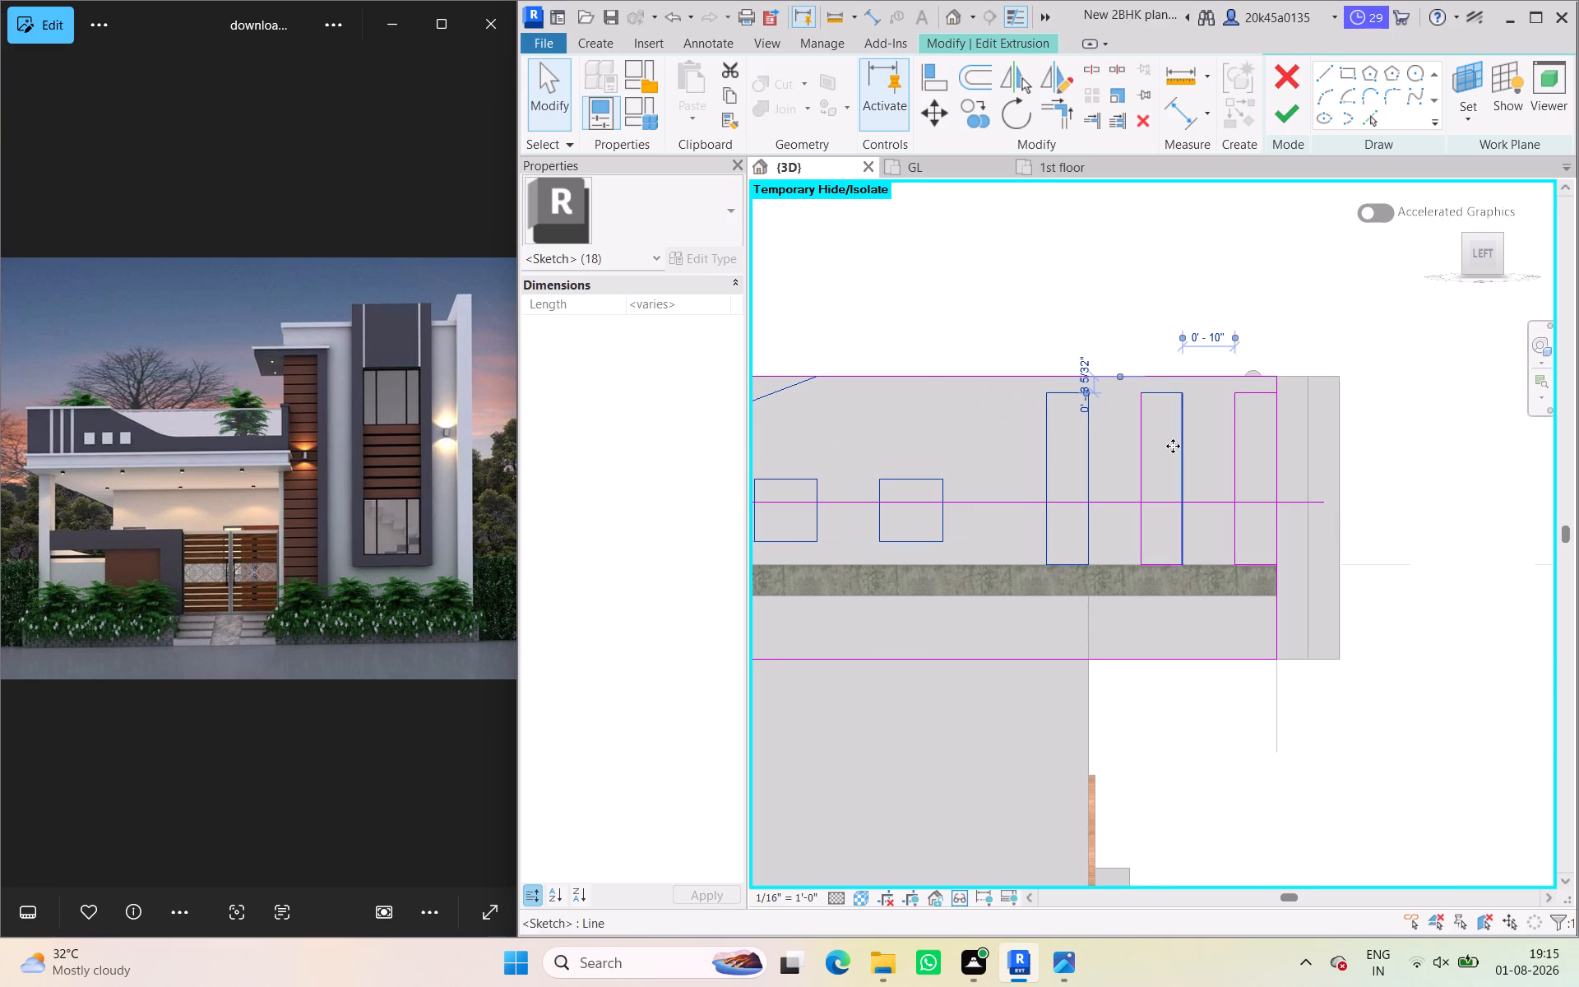
pyautogui.keyDown('ctrl'); pyautogui.moveTo(1141, 449); pyautogui.dragTo(1143, 458); pyautogui.keyUp('ctrl')
pyautogui.keyDown('ctrl'); pyautogui.click(1162, 563); pyautogui.keyUp('ctrl')
pyautogui.keyDown('ctrl'); pyautogui.click(1232, 469); pyautogui.keyUp('ctrl')
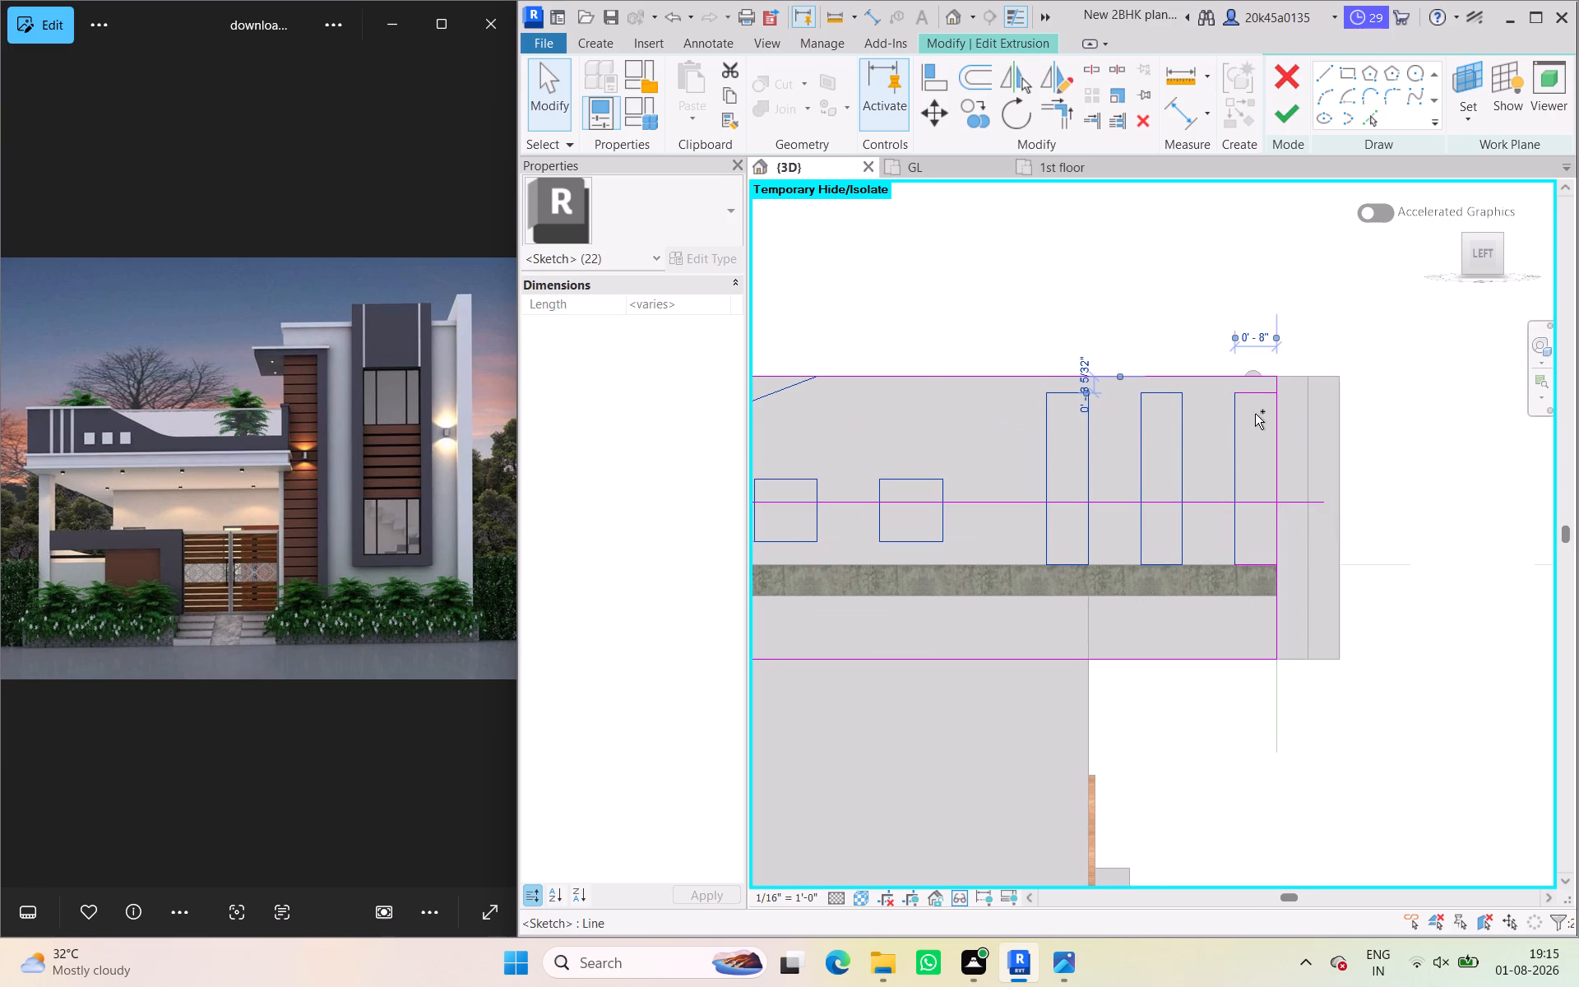
pyautogui.keyDown('ctrl'); pyautogui.click(1256, 396); pyautogui.keyUp('ctrl')
pyautogui.keyDown('ctrl'); pyautogui.click(1269, 450); pyautogui.keyUp('ctrl')
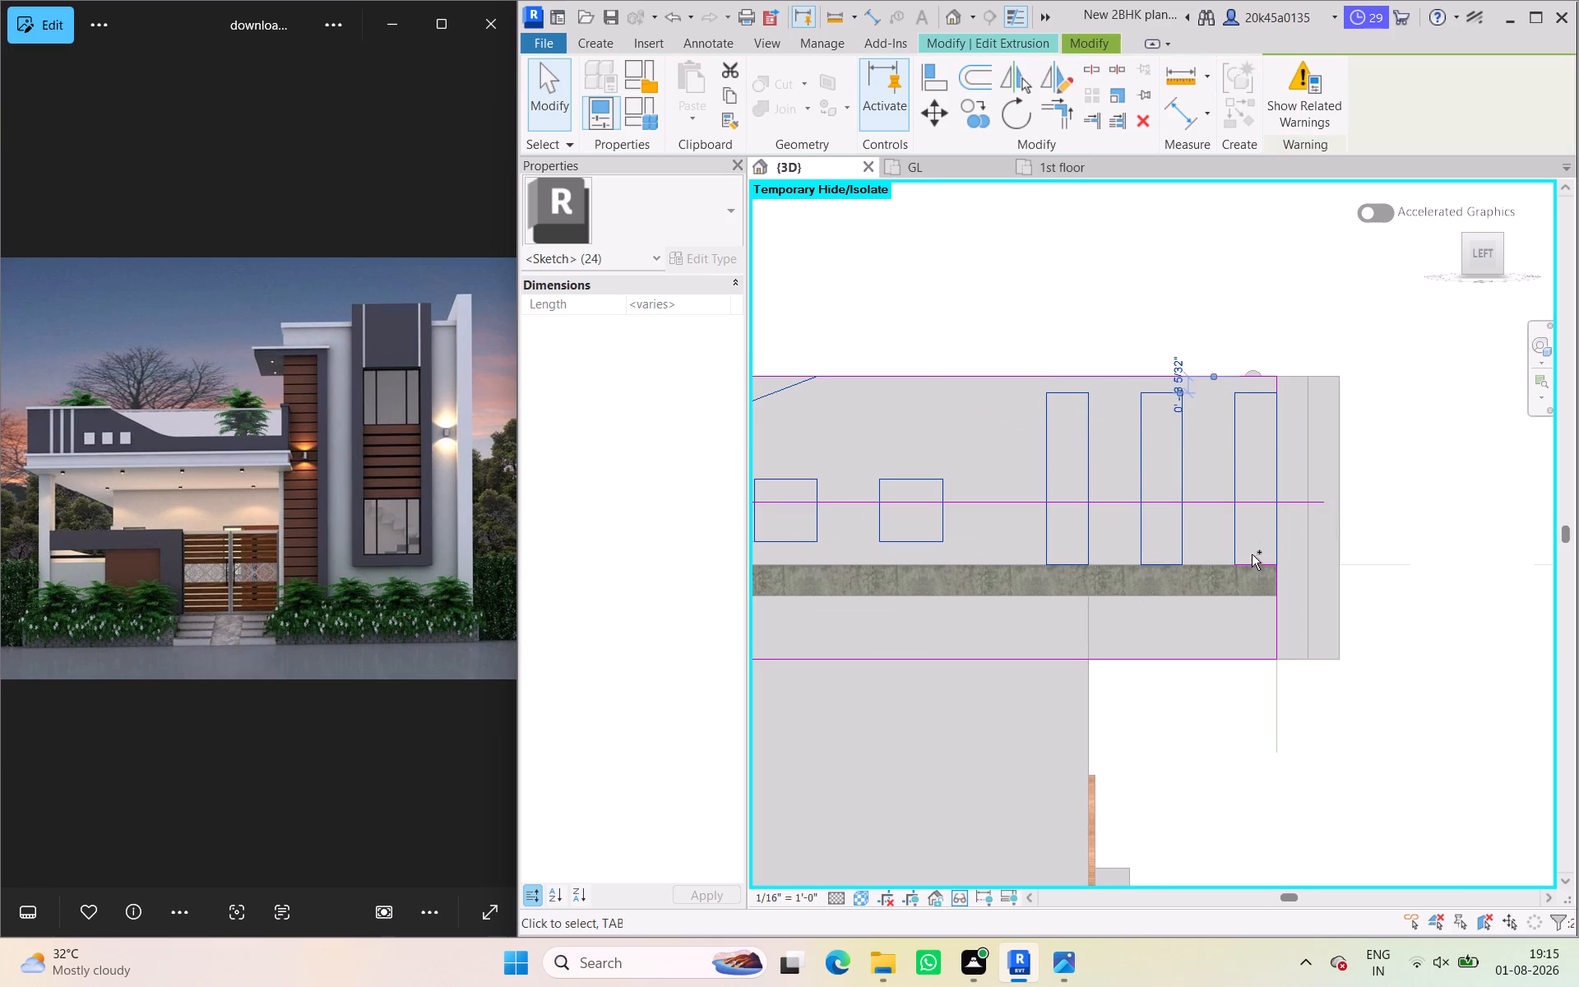
pyautogui.keyDown('ctrl'); pyautogui.click(1254, 558); pyautogui.keyUp('ctrl')
pyautogui.scroll(-2, 1205, 518)
pyautogui.moveTo(1220, 517); pyautogui.dragTo(1302, 510, button='middle')
pyautogui.scroll(-2, 1256, 501)
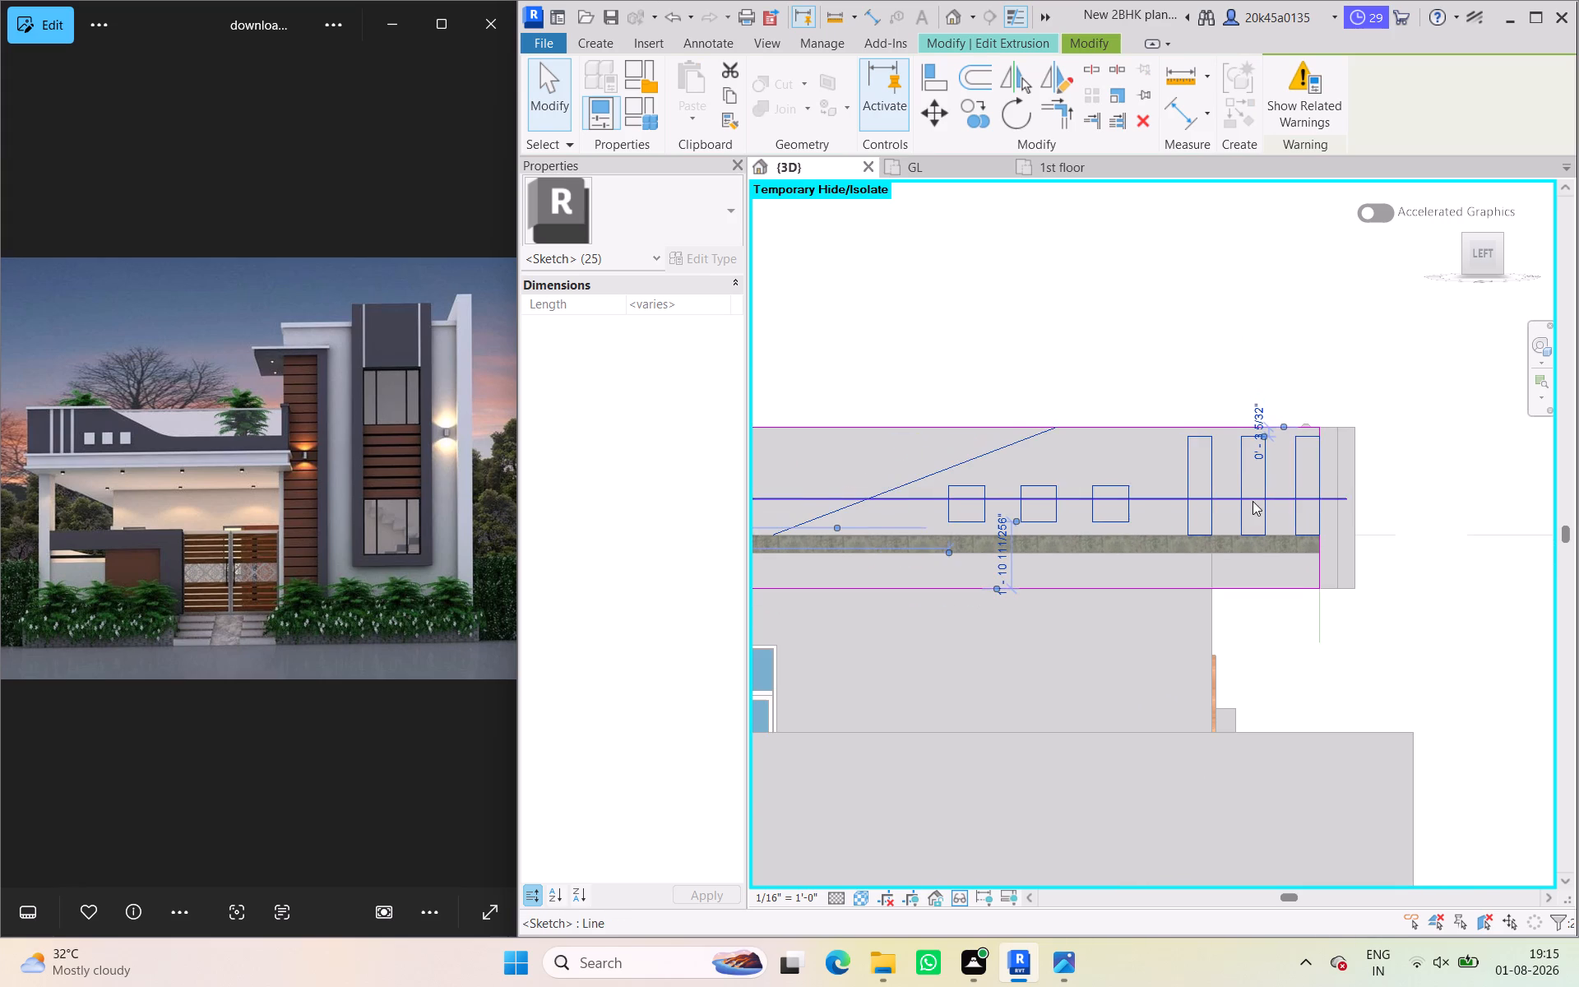
pyautogui.moveTo(1260, 501); pyautogui.dragTo(1333, 491, button='middle')
pyautogui.press('Left')
pyautogui.press('Left')
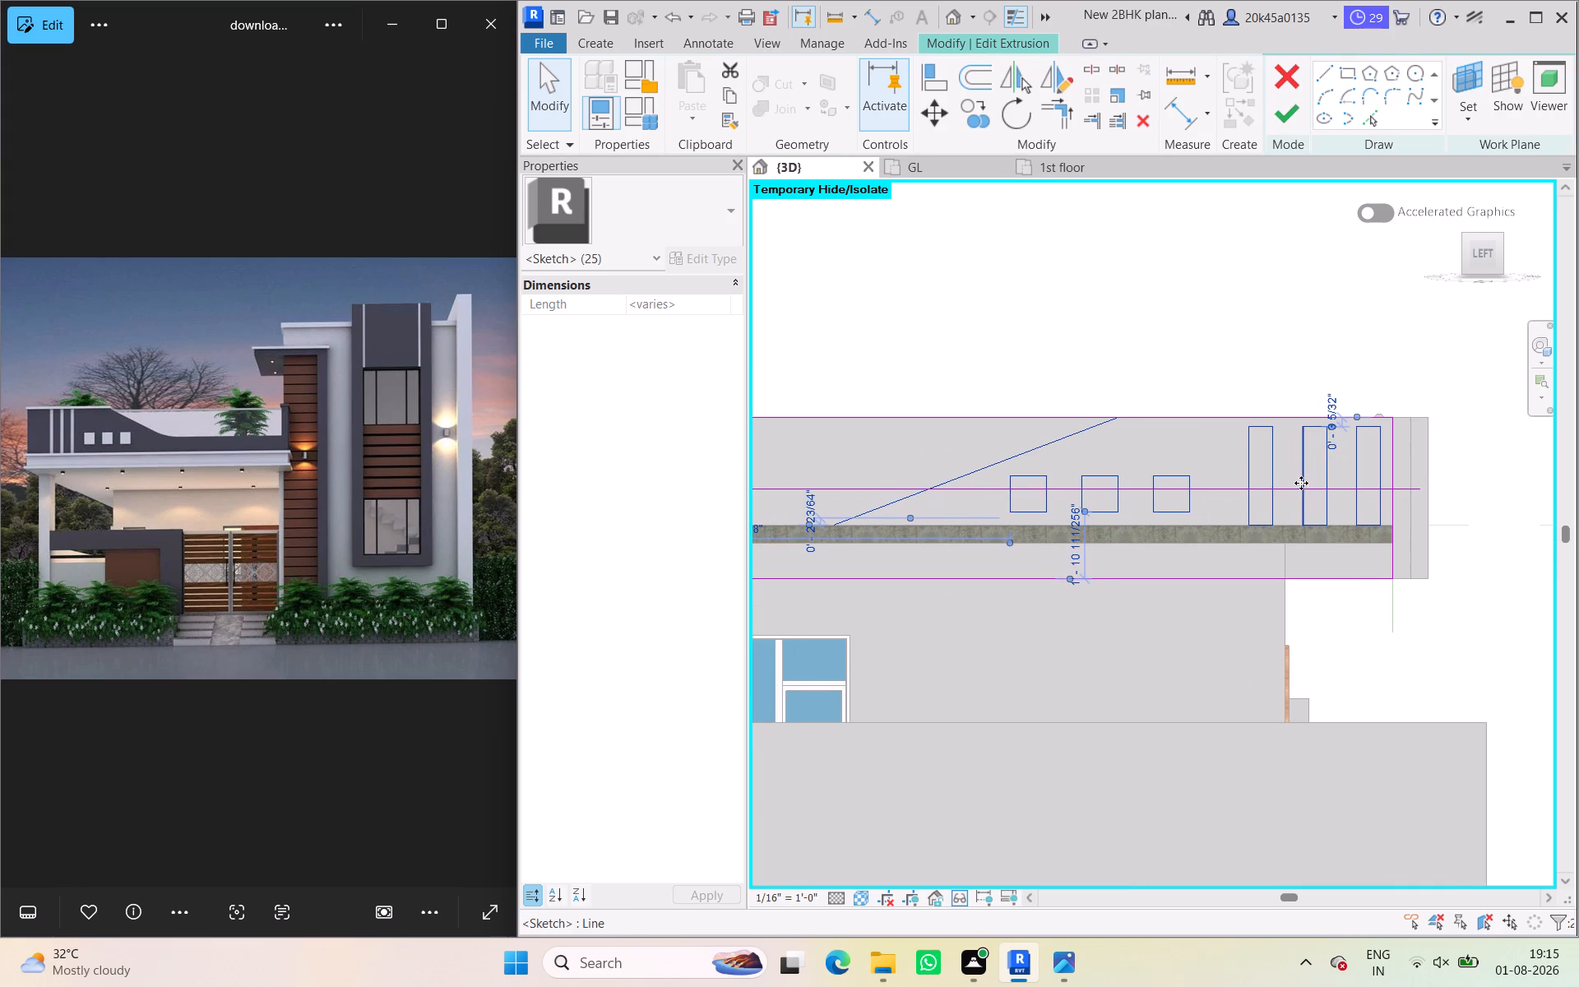
pyautogui.press('Left')
pyautogui.press('Left')
pyautogui.press('Left')
pyautogui.press('Left')
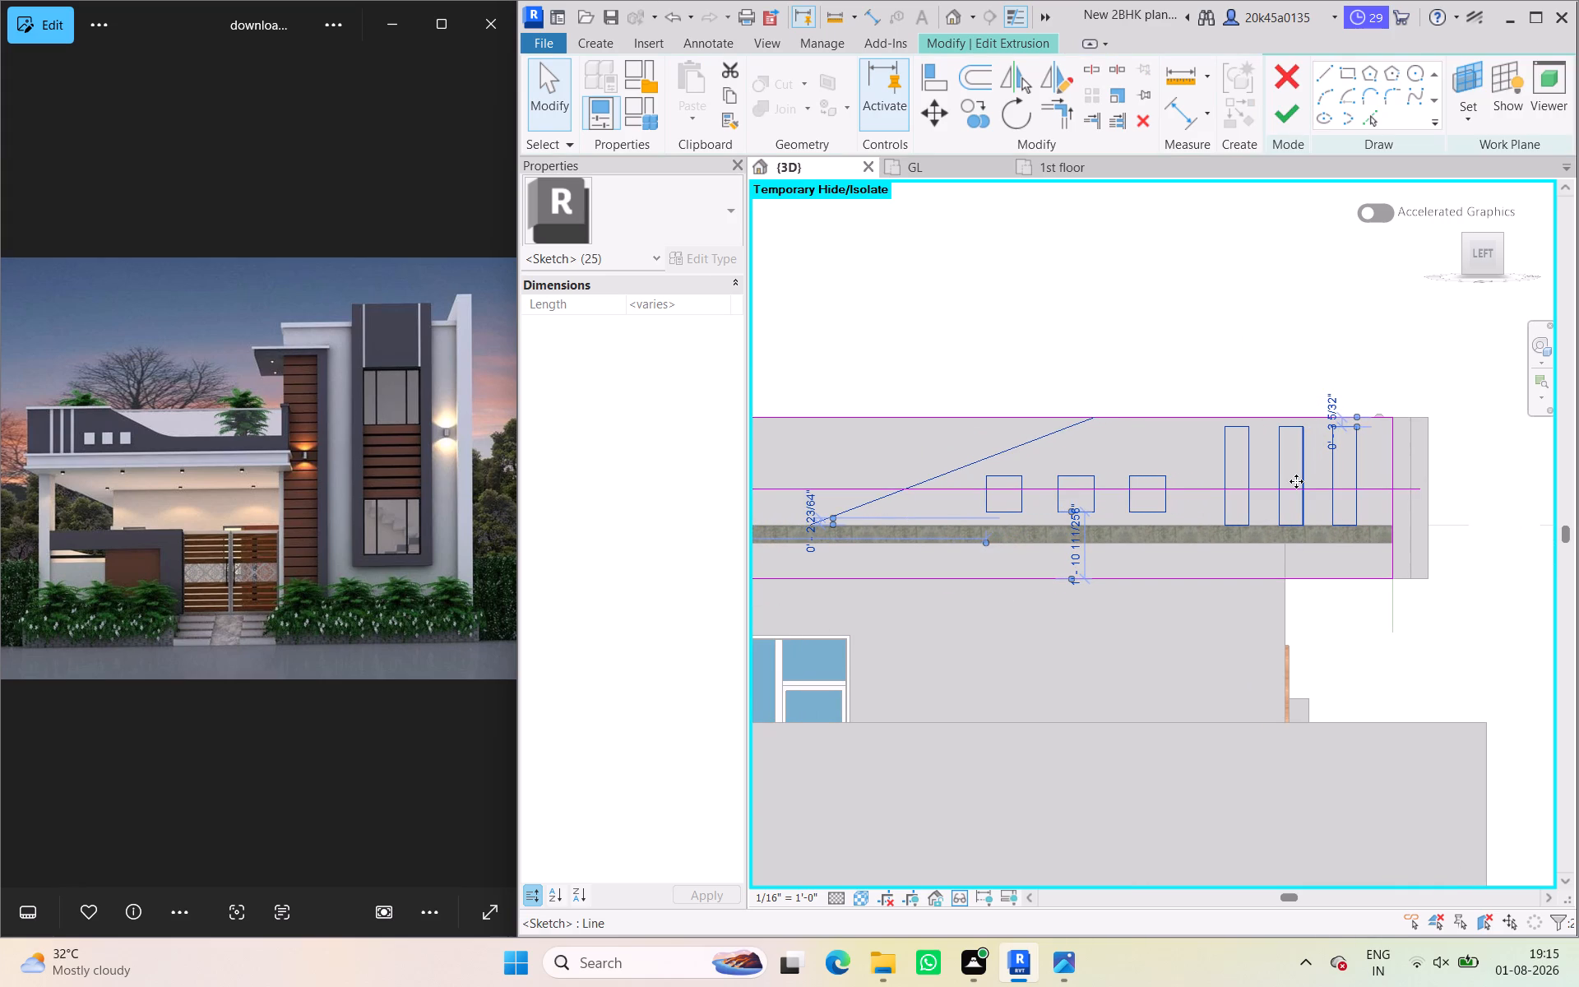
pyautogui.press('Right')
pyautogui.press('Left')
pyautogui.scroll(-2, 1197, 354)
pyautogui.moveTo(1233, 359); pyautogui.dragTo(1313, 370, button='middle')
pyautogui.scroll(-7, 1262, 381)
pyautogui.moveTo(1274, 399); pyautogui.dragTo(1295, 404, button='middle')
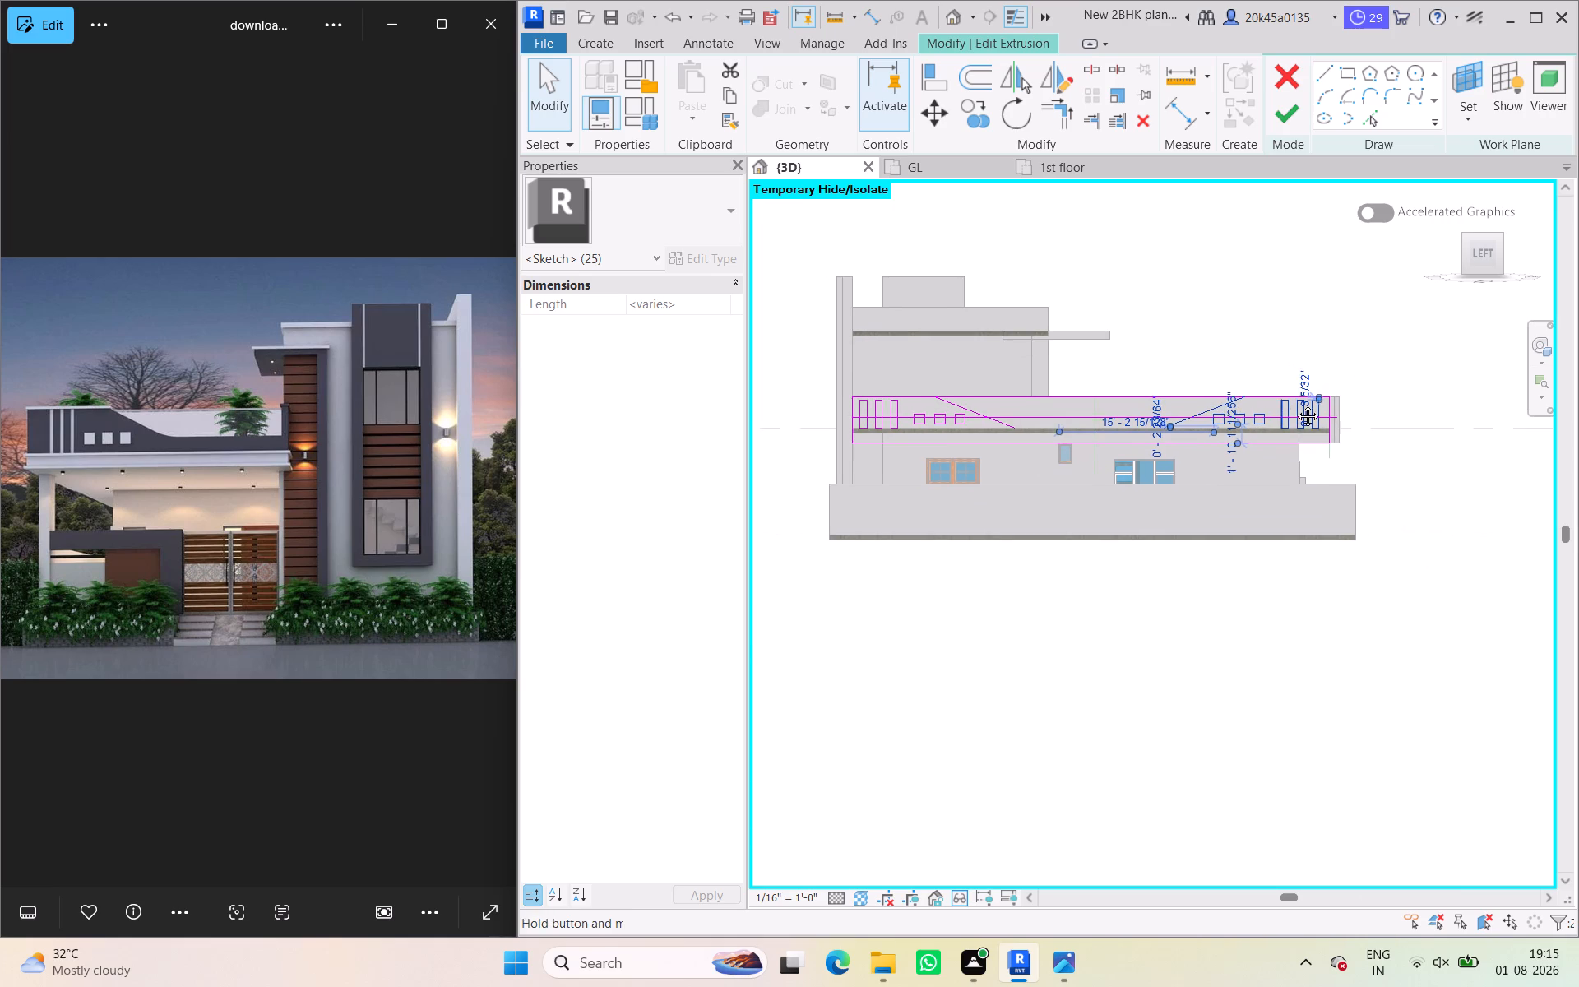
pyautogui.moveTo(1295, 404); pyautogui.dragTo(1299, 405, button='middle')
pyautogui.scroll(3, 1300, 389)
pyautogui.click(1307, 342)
# Move the parapet sketch's vertical end edge outward about 1' to the outer end of the projecting block beside it.
pyautogui.scroll(2, 1340, 402)
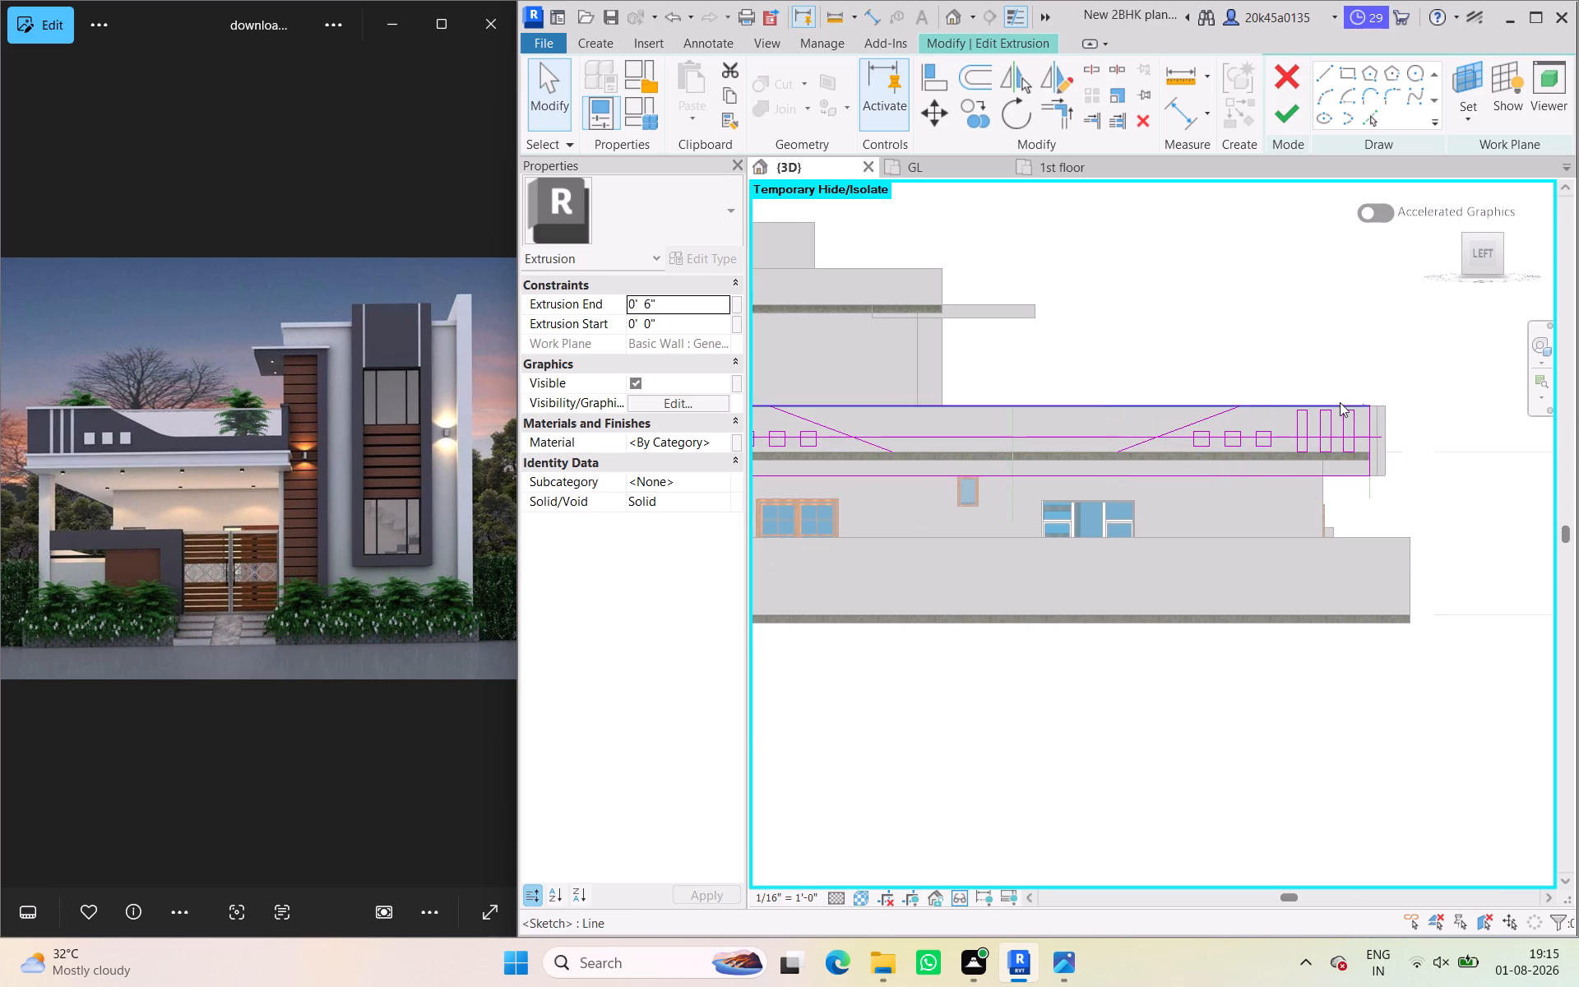
pyautogui.scroll(3, 1340, 402)
pyautogui.moveTo(1349, 415); pyautogui.dragTo(1328, 433, button='middle')
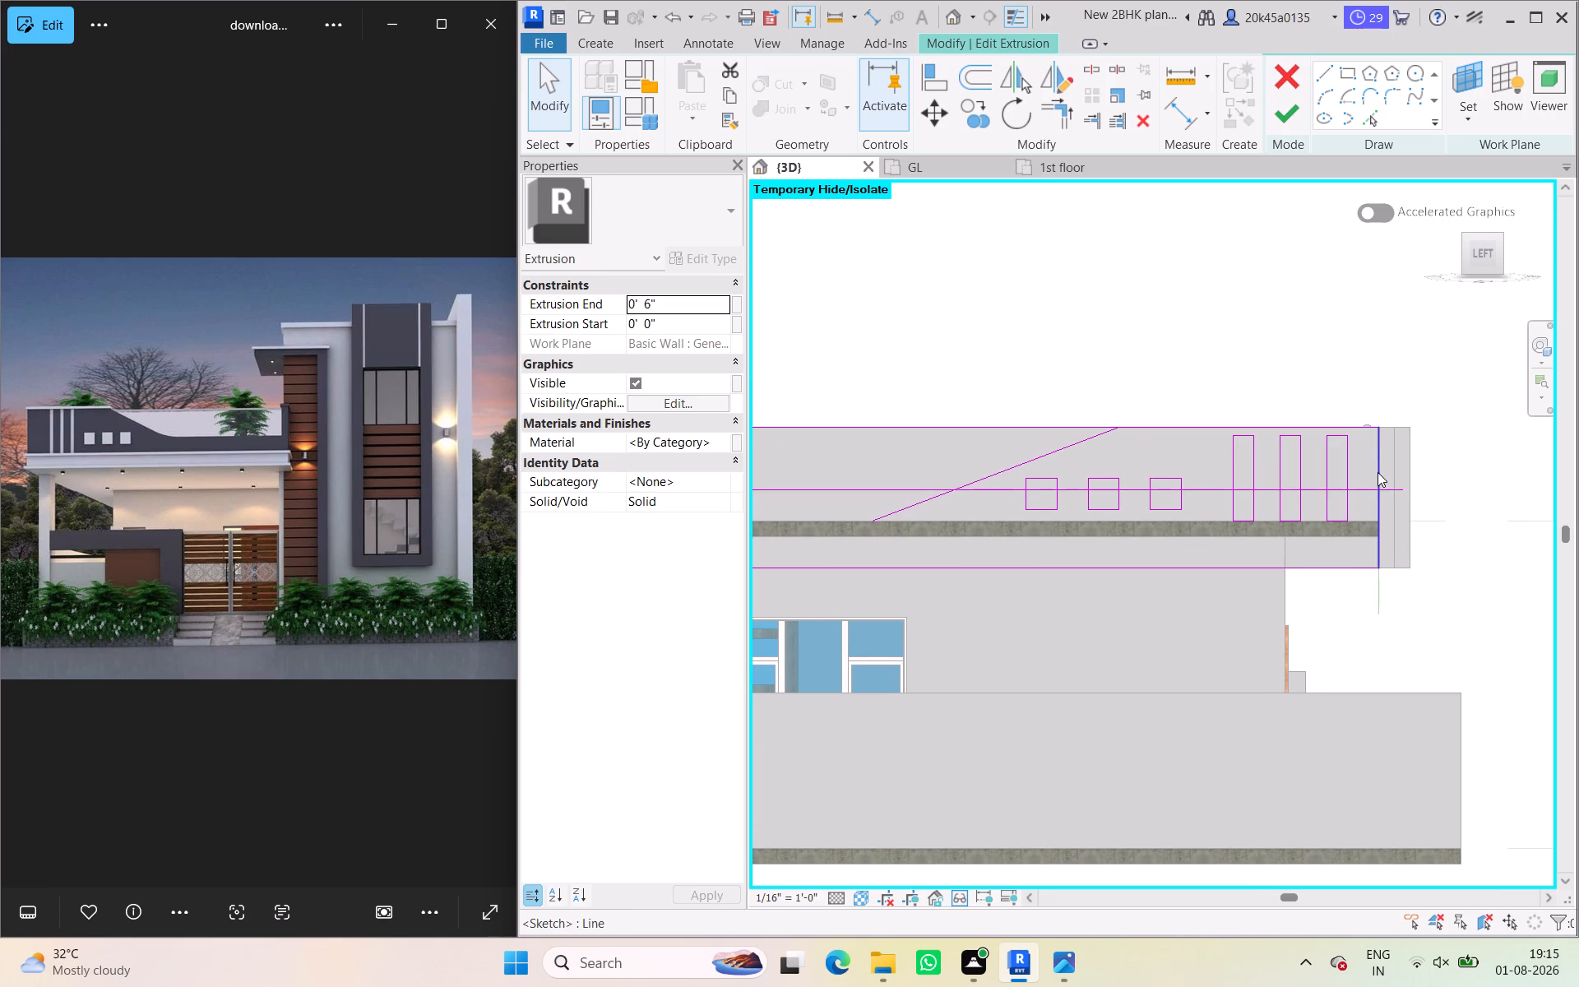
pyautogui.click(1378, 472)
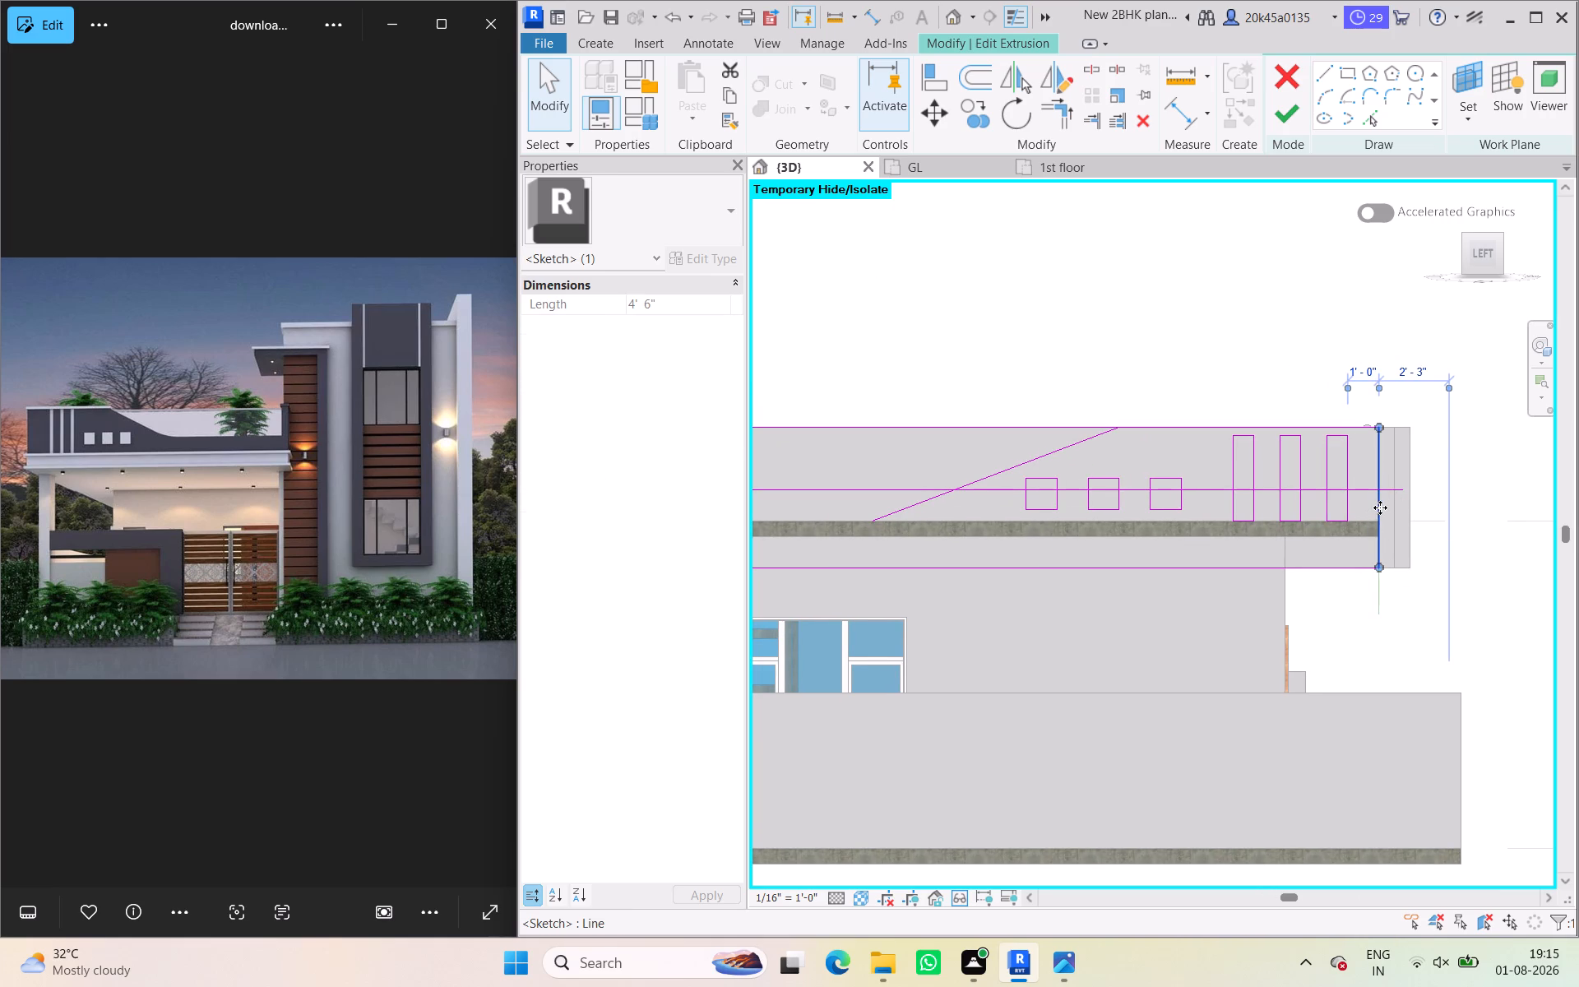
pyautogui.moveTo(1380, 507); pyautogui.dragTo(1417, 507)
pyautogui.click(1287, 341)
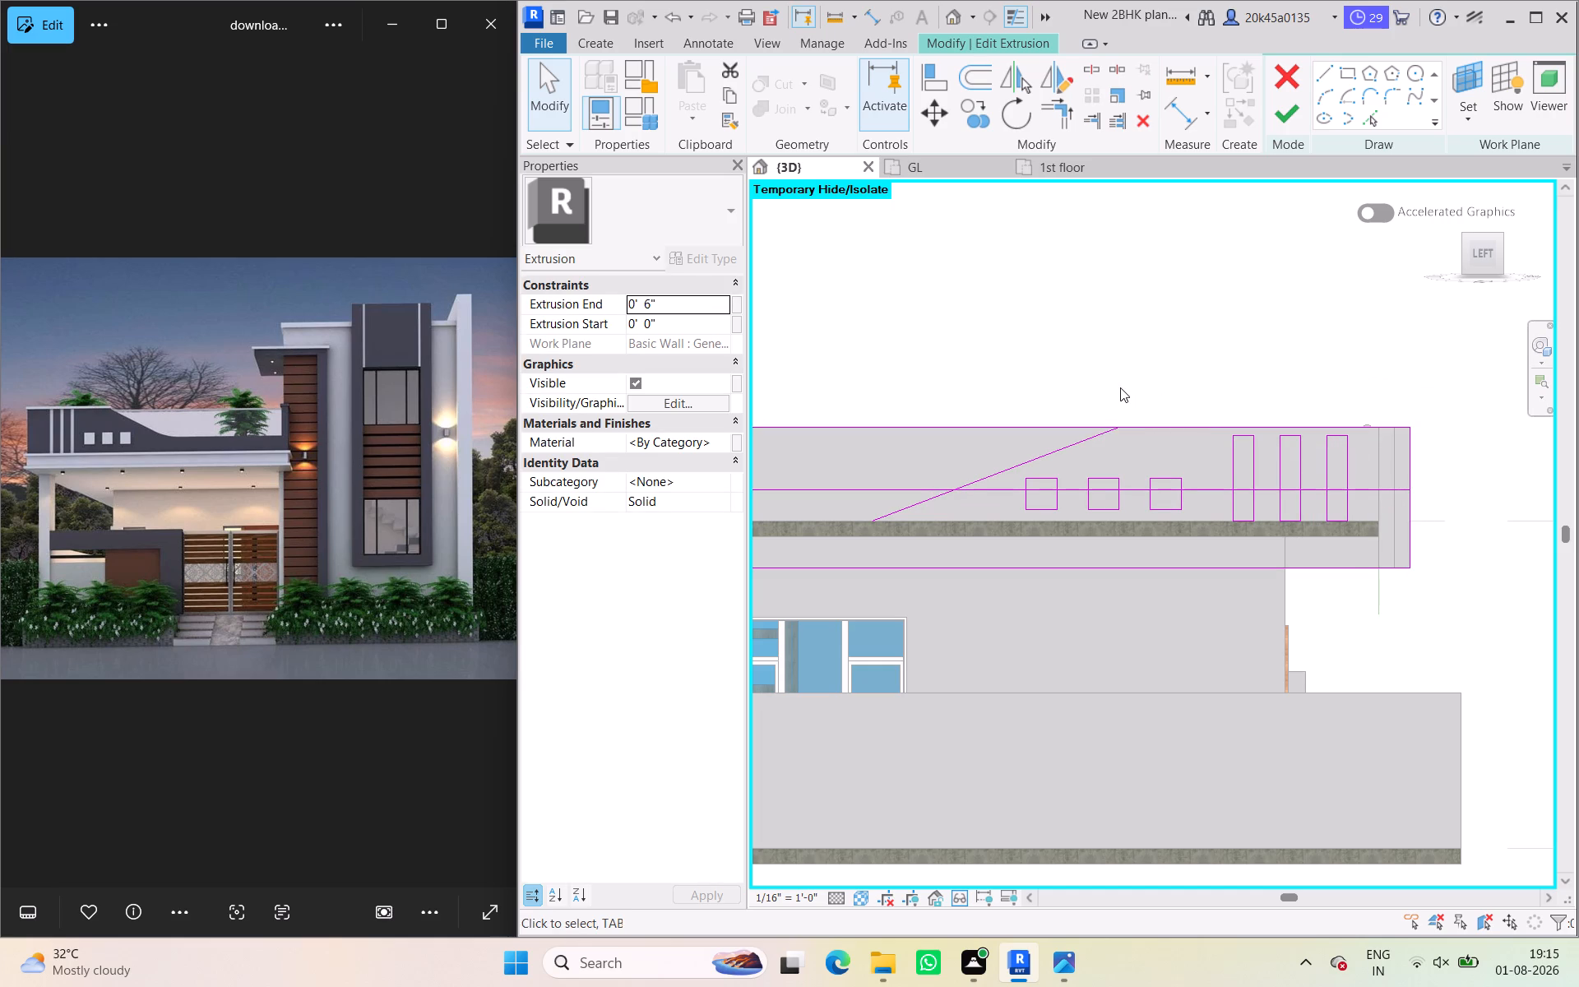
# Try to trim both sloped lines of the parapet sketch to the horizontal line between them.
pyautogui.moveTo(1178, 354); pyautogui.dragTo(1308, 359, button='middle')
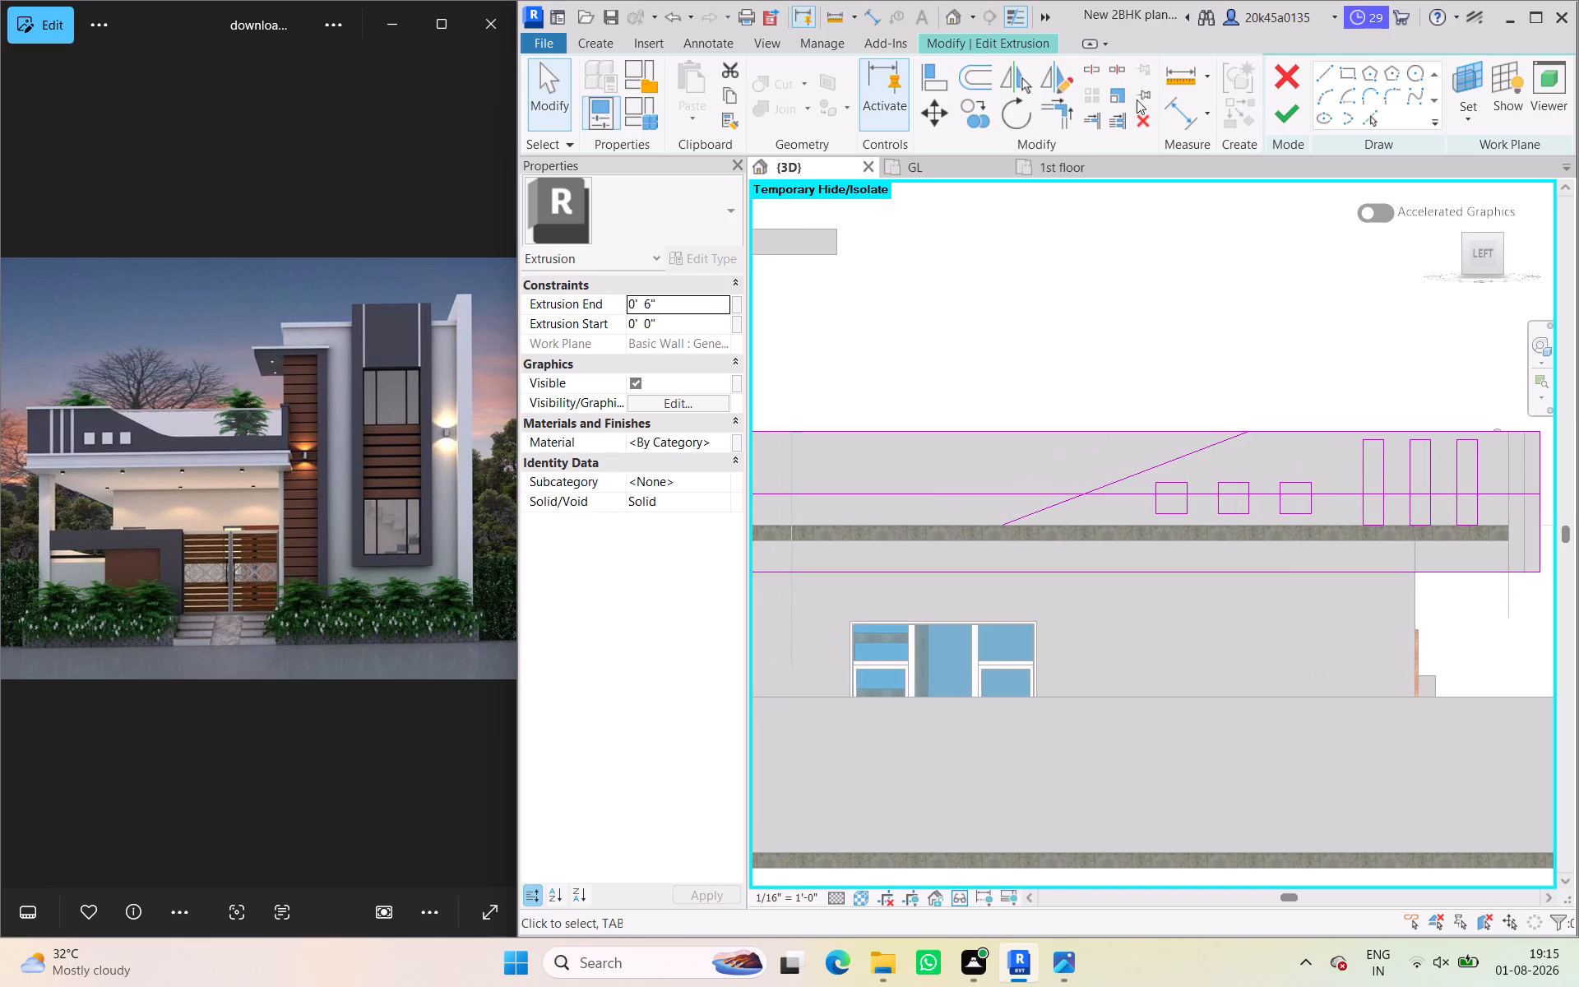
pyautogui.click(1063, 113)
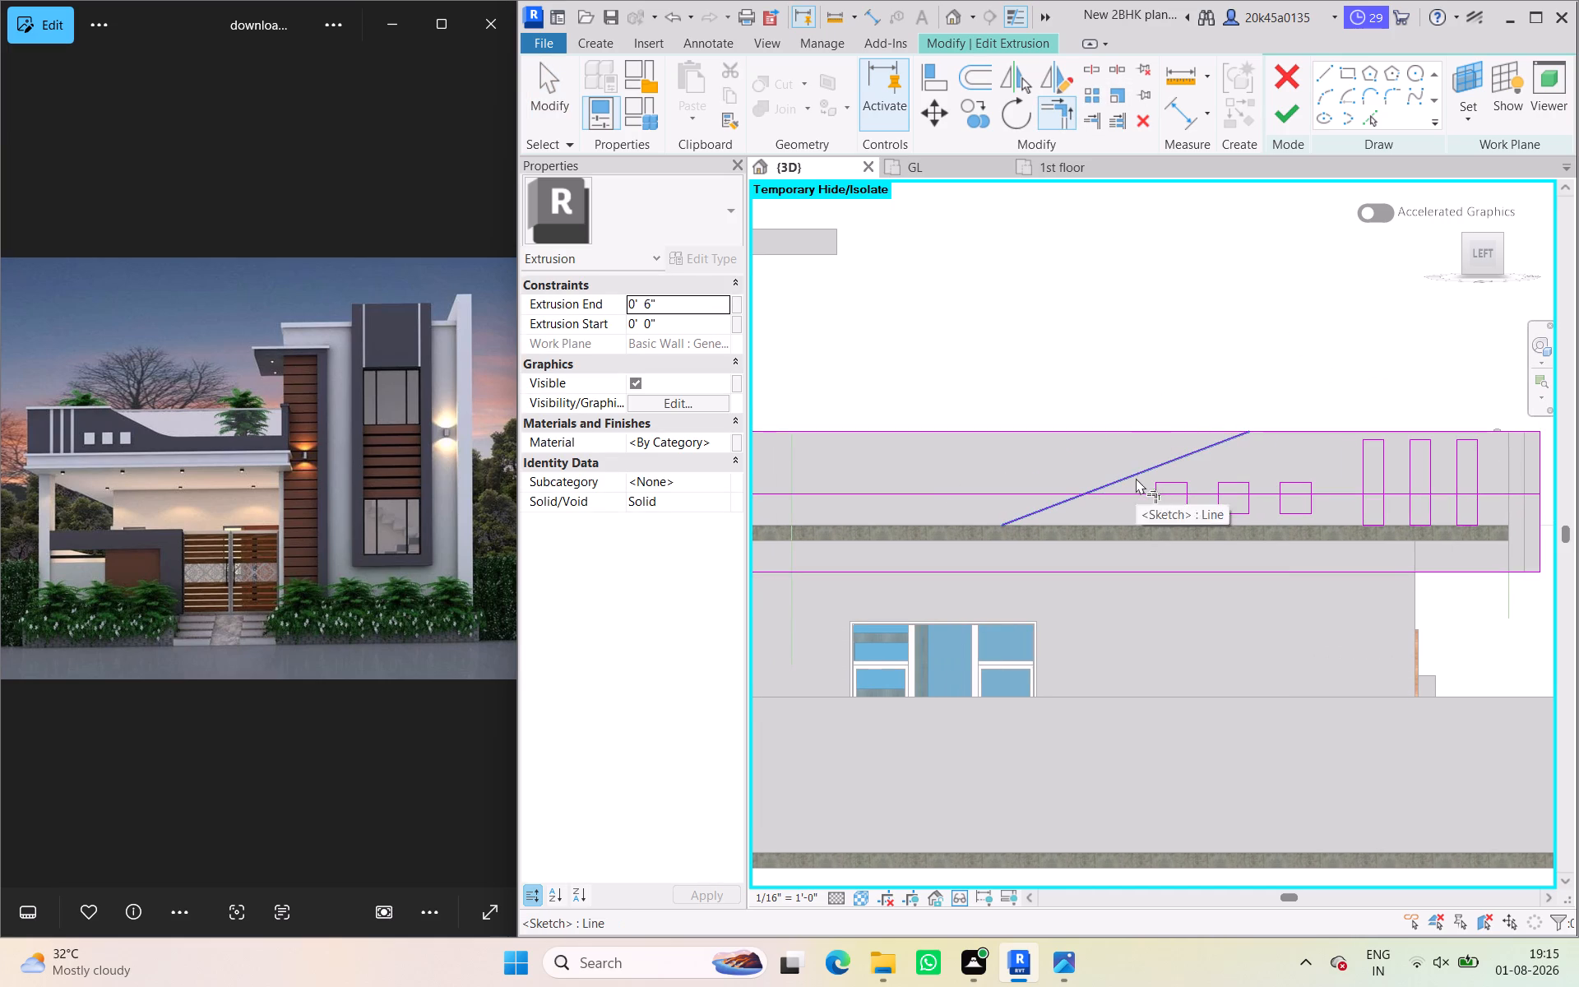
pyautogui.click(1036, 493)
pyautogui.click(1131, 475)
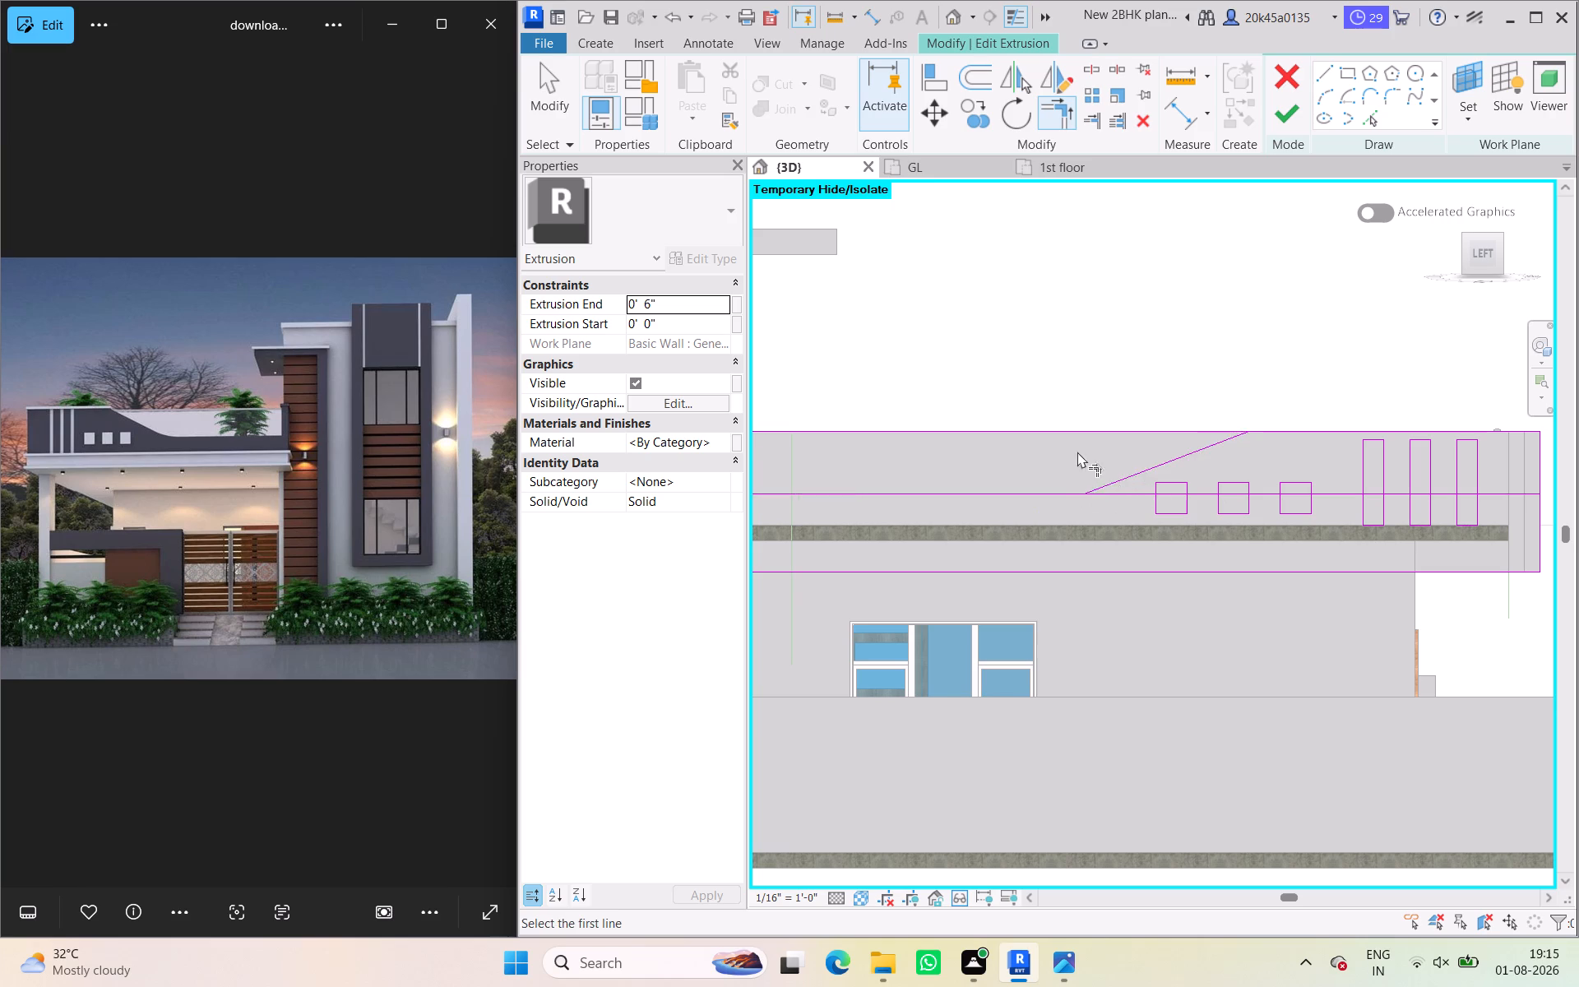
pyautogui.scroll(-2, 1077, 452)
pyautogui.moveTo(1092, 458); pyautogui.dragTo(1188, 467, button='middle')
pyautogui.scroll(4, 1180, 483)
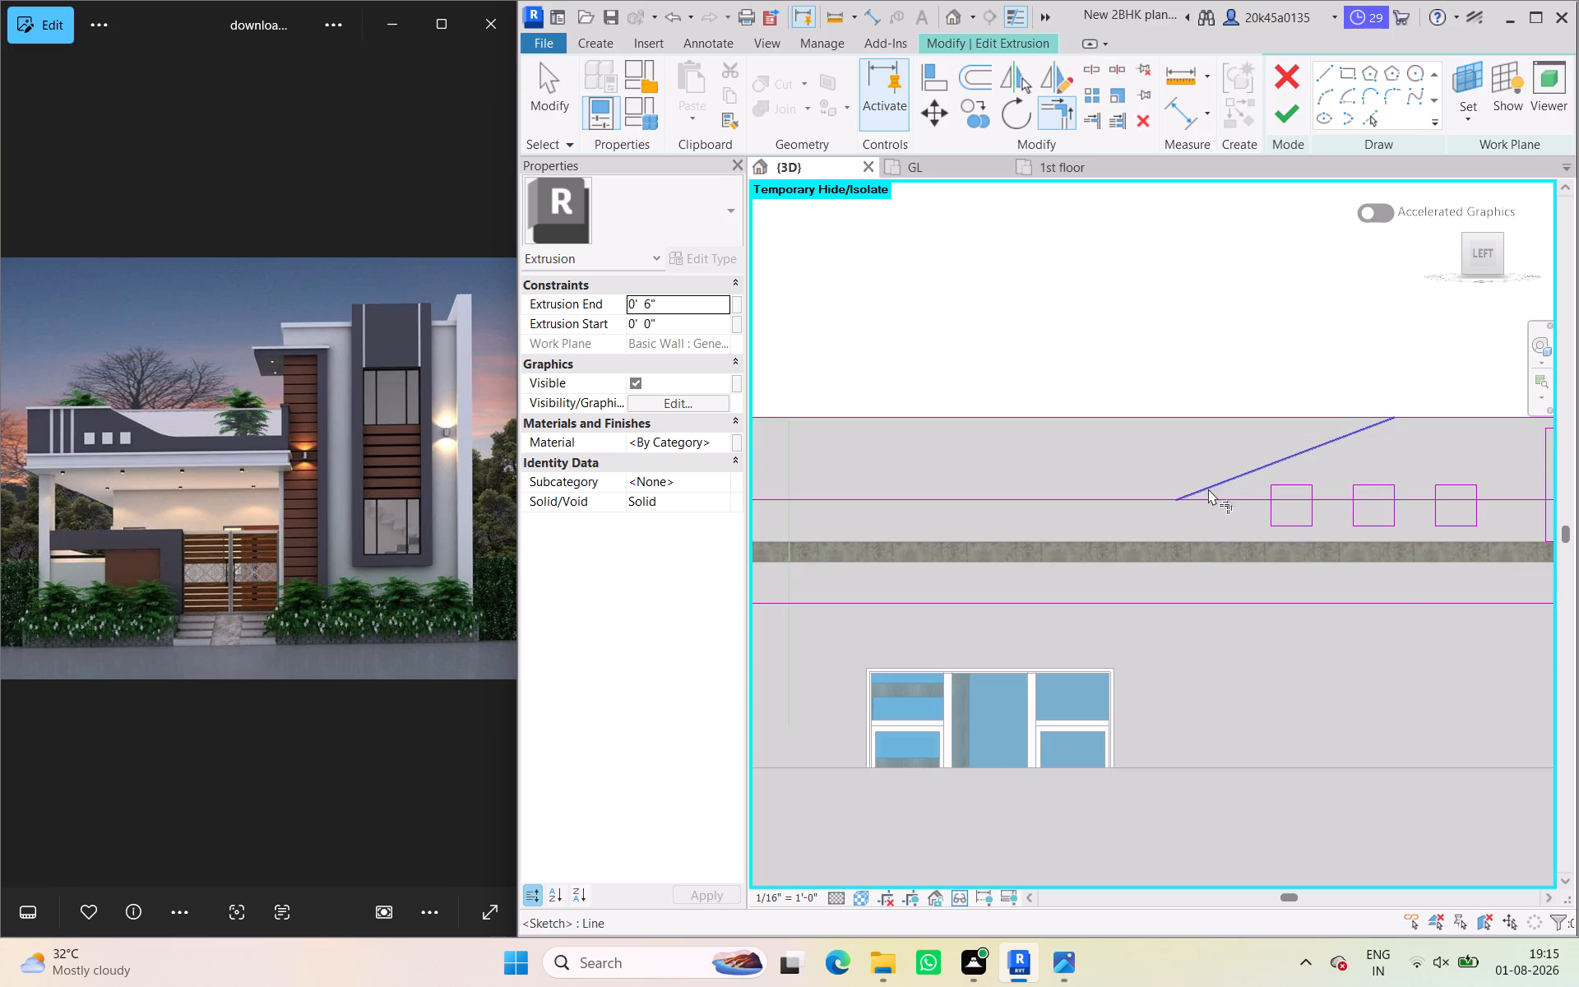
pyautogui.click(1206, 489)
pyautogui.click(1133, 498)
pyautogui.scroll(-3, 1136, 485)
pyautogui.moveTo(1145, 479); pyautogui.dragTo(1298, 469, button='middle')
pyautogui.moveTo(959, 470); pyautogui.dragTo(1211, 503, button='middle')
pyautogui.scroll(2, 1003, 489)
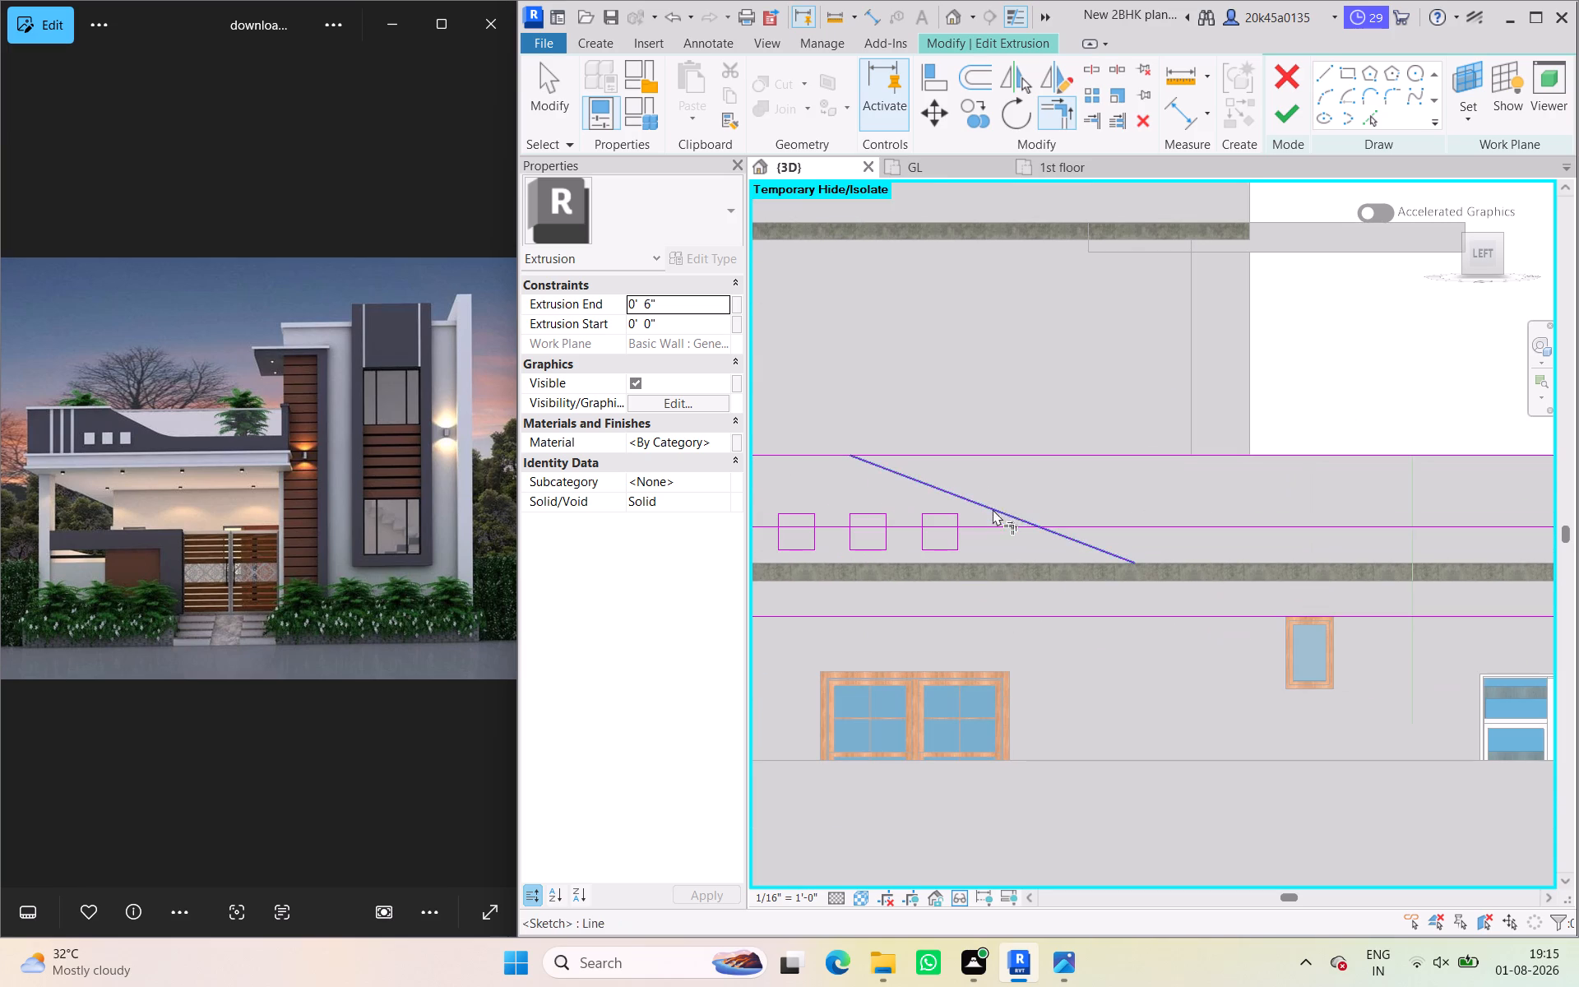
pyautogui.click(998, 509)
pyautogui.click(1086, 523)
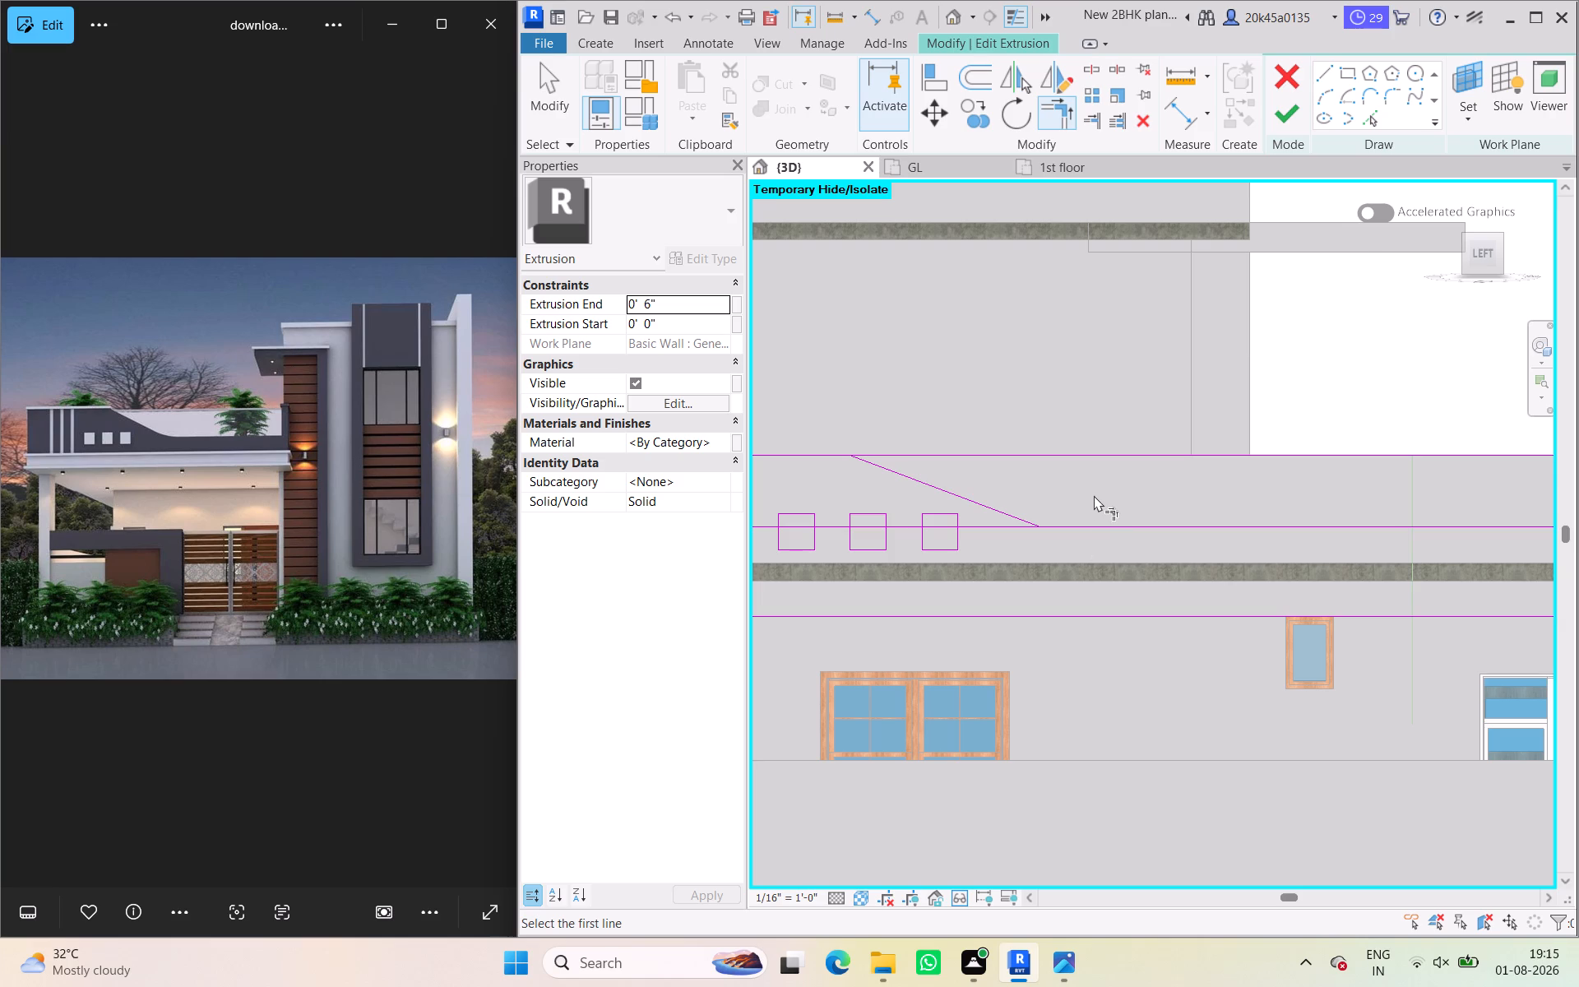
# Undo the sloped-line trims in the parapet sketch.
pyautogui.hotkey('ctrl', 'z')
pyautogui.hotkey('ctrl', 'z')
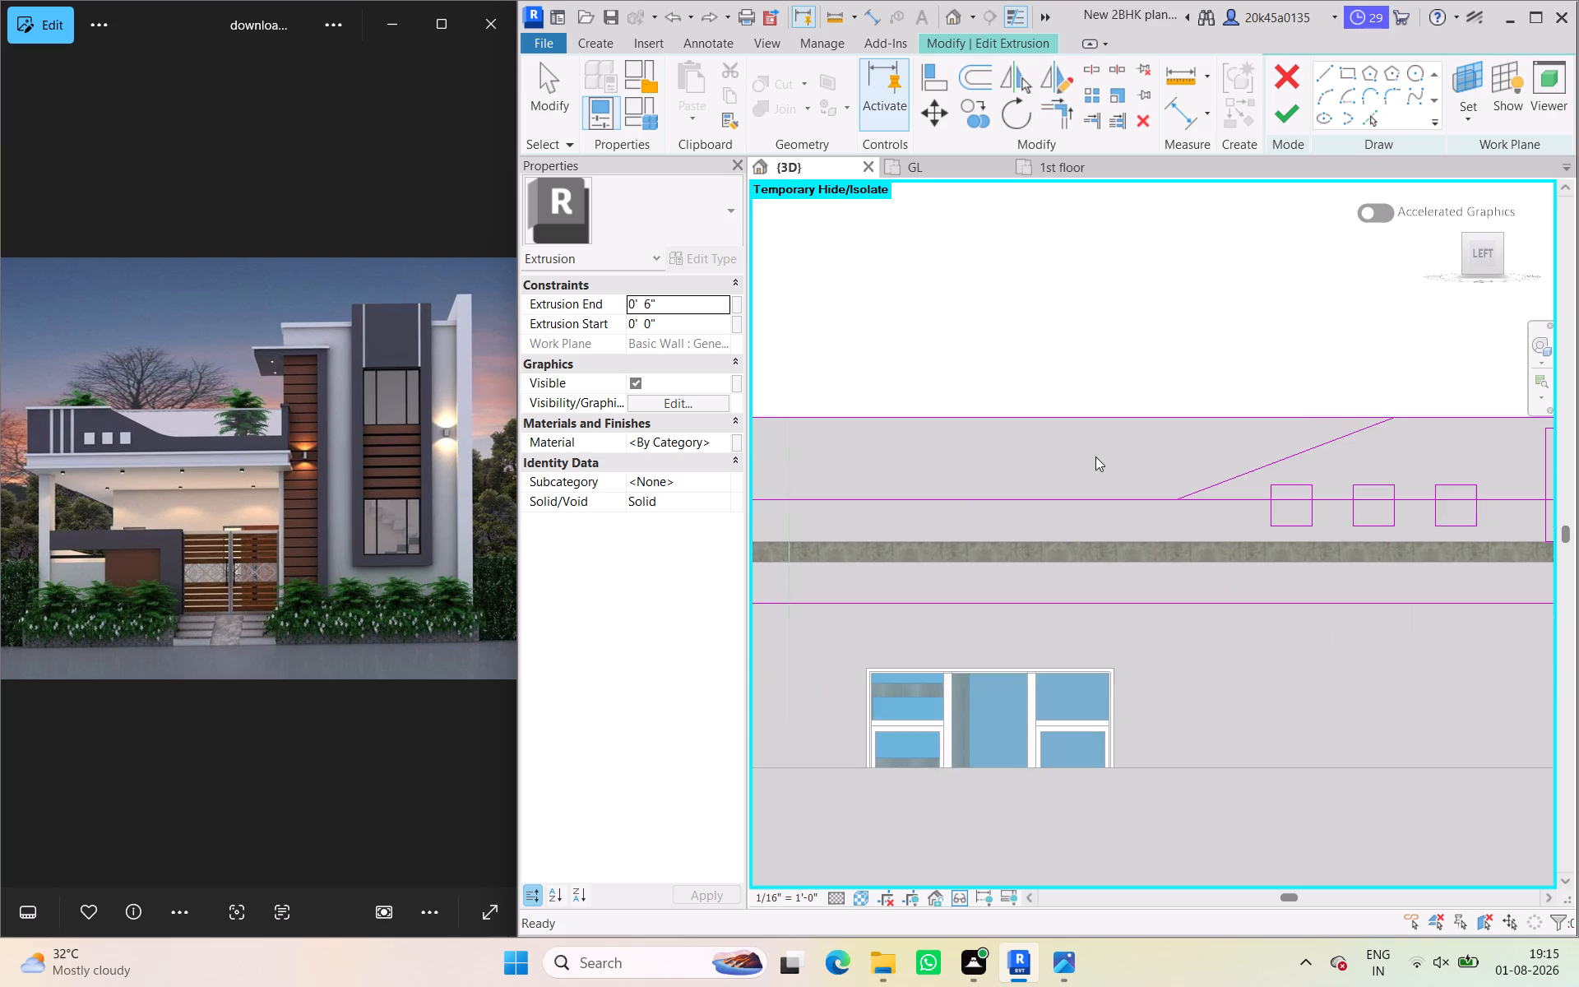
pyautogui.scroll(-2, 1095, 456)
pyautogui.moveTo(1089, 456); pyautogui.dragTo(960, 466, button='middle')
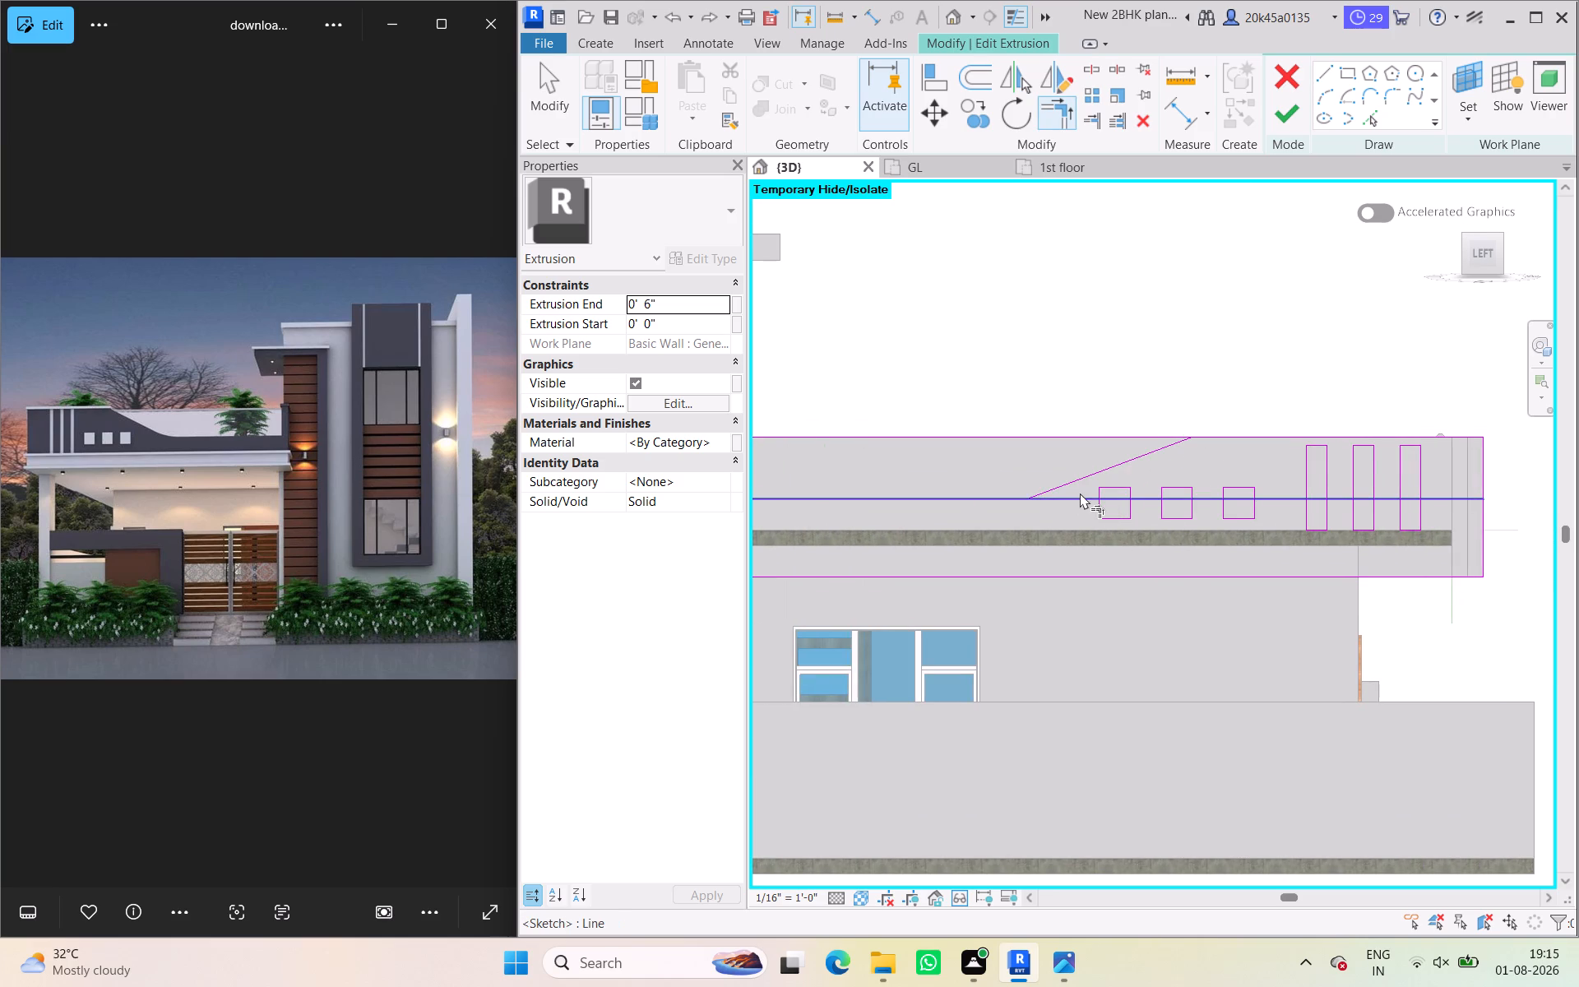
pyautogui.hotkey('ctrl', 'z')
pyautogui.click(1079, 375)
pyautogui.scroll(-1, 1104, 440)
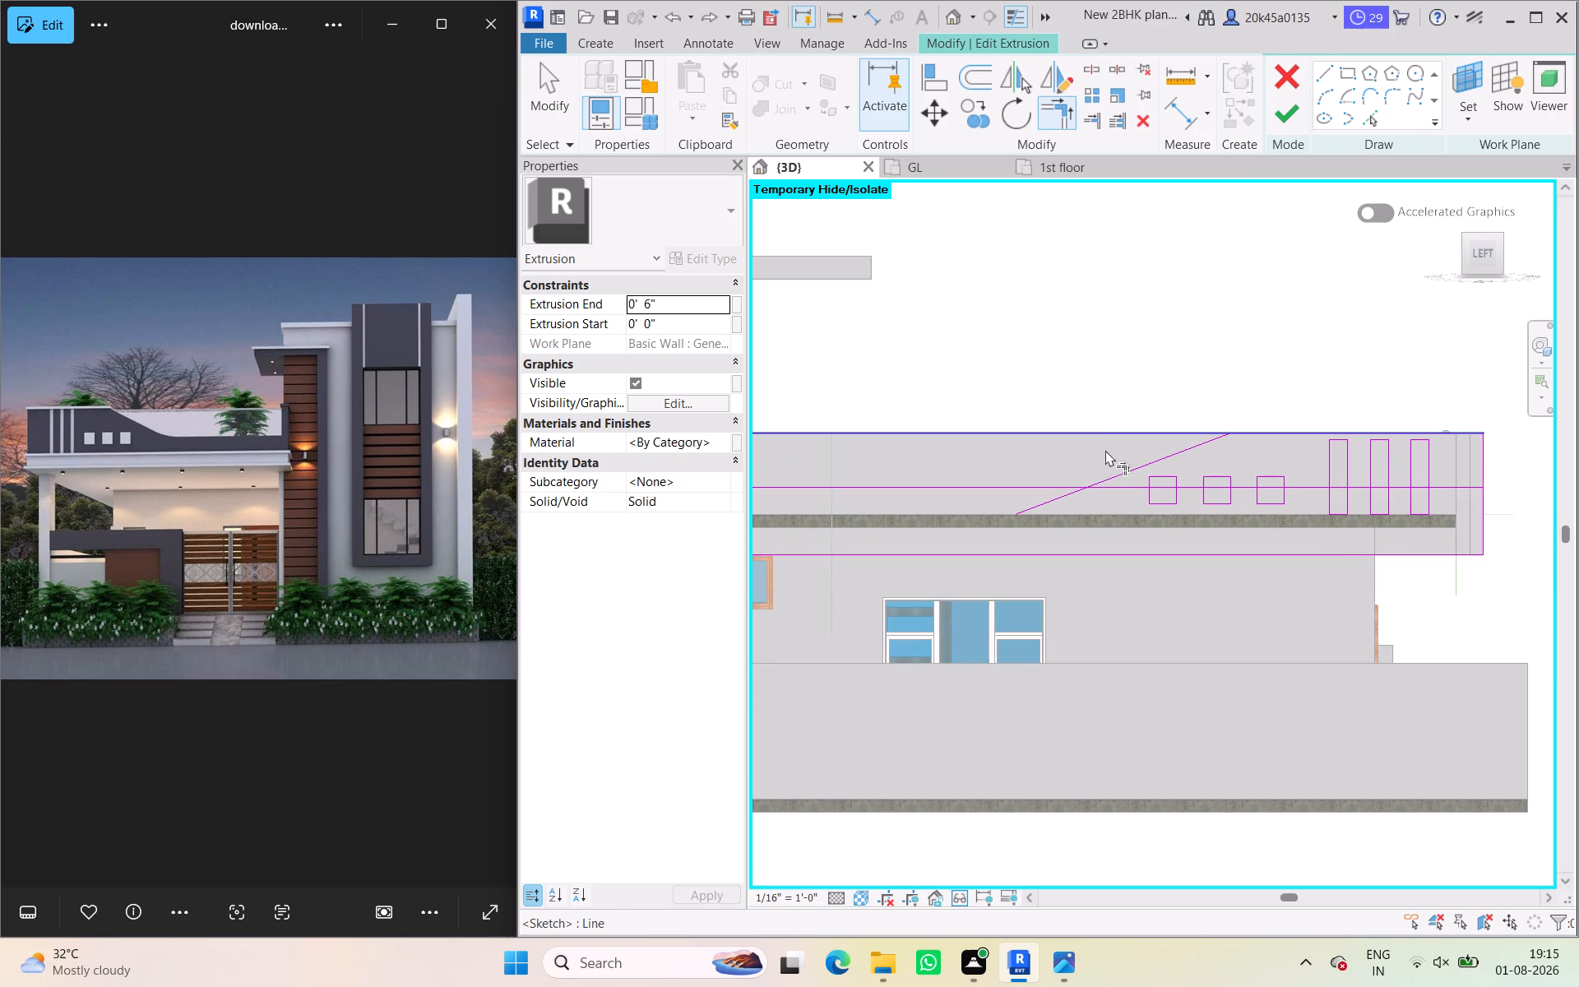
# Delete the duplicate horizontal sketch line lying over the original along the parapet.
pyautogui.click(545, 111)
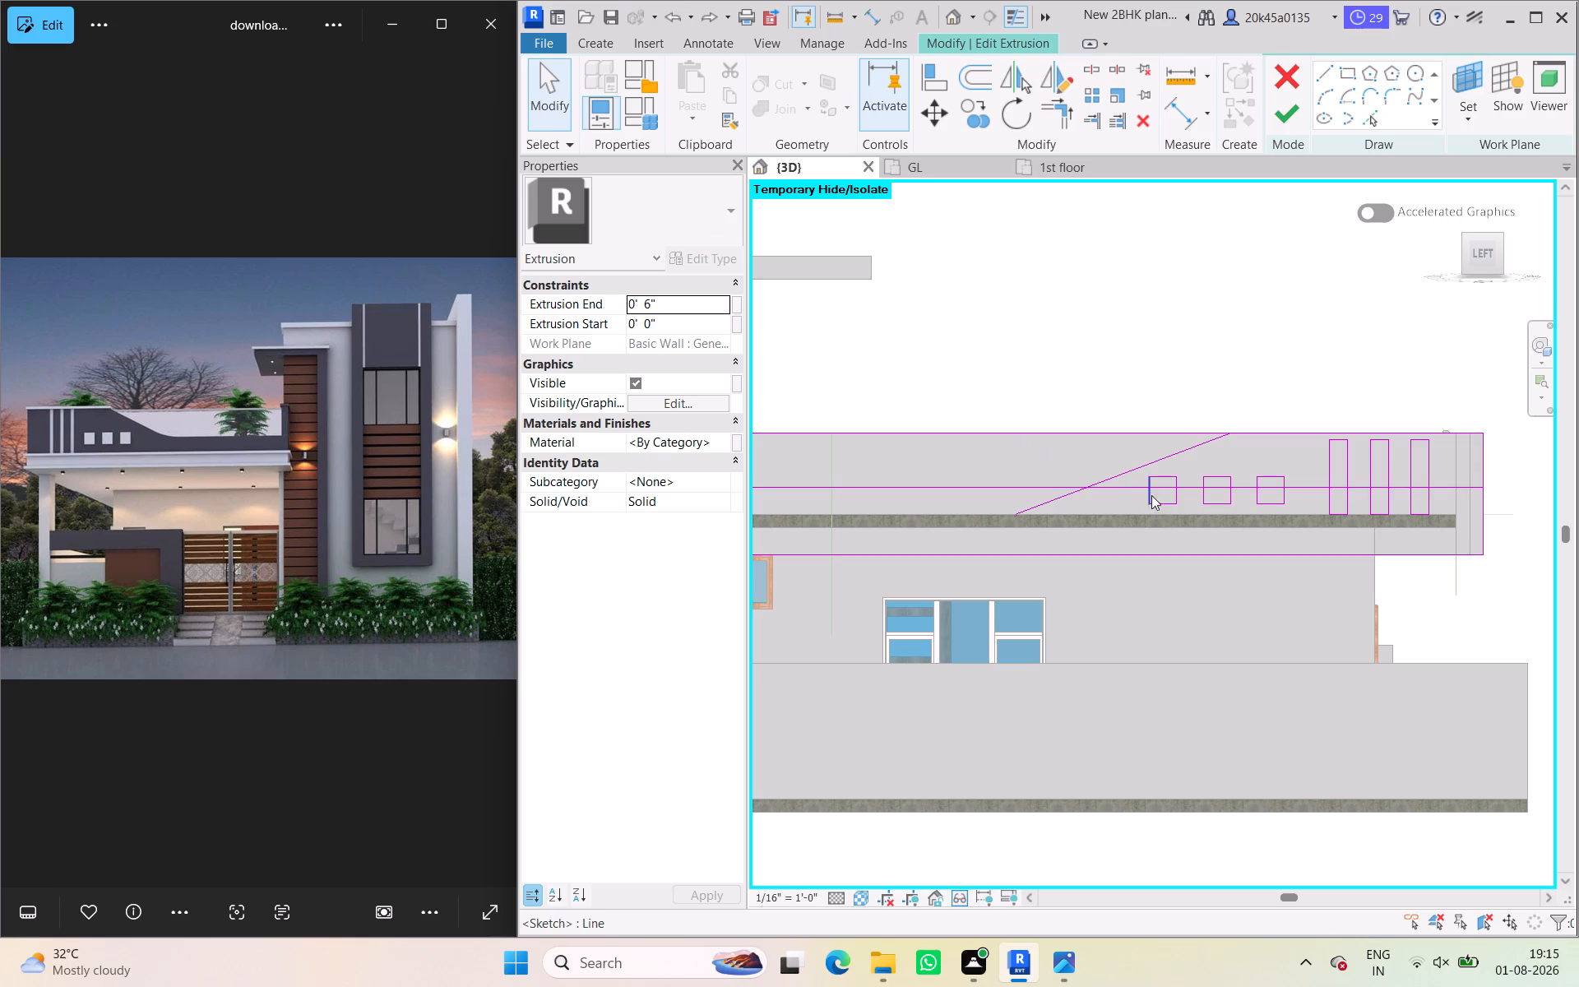
pyautogui.click(1146, 488)
pyautogui.press('Delete')
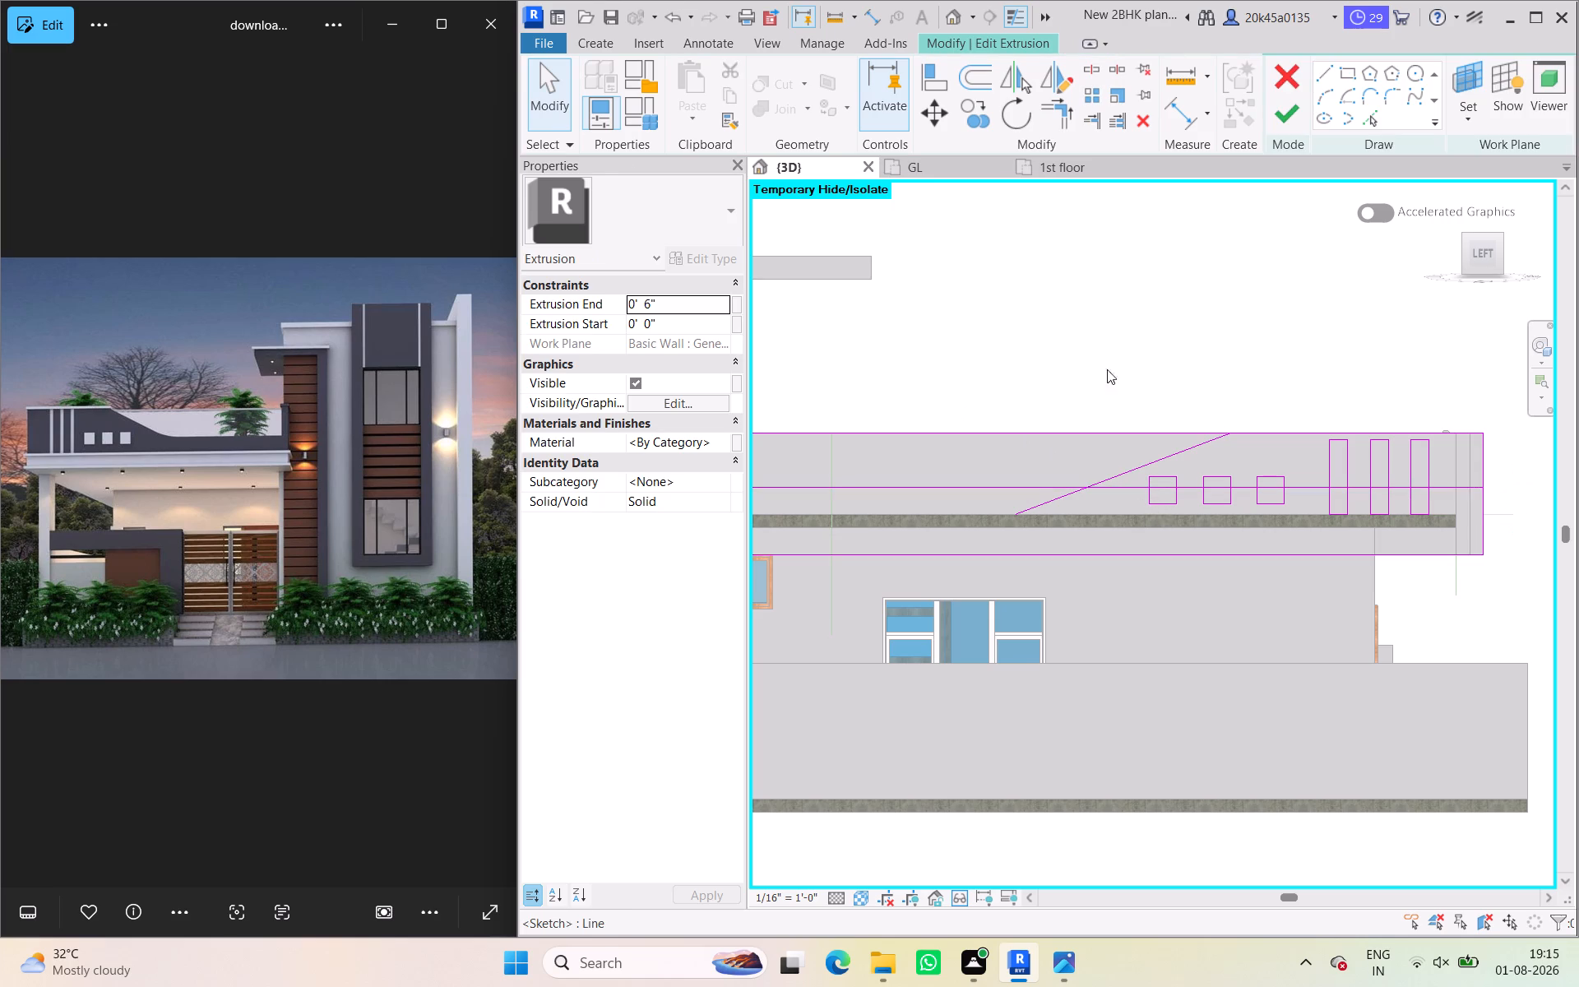
pyautogui.click(1101, 352)
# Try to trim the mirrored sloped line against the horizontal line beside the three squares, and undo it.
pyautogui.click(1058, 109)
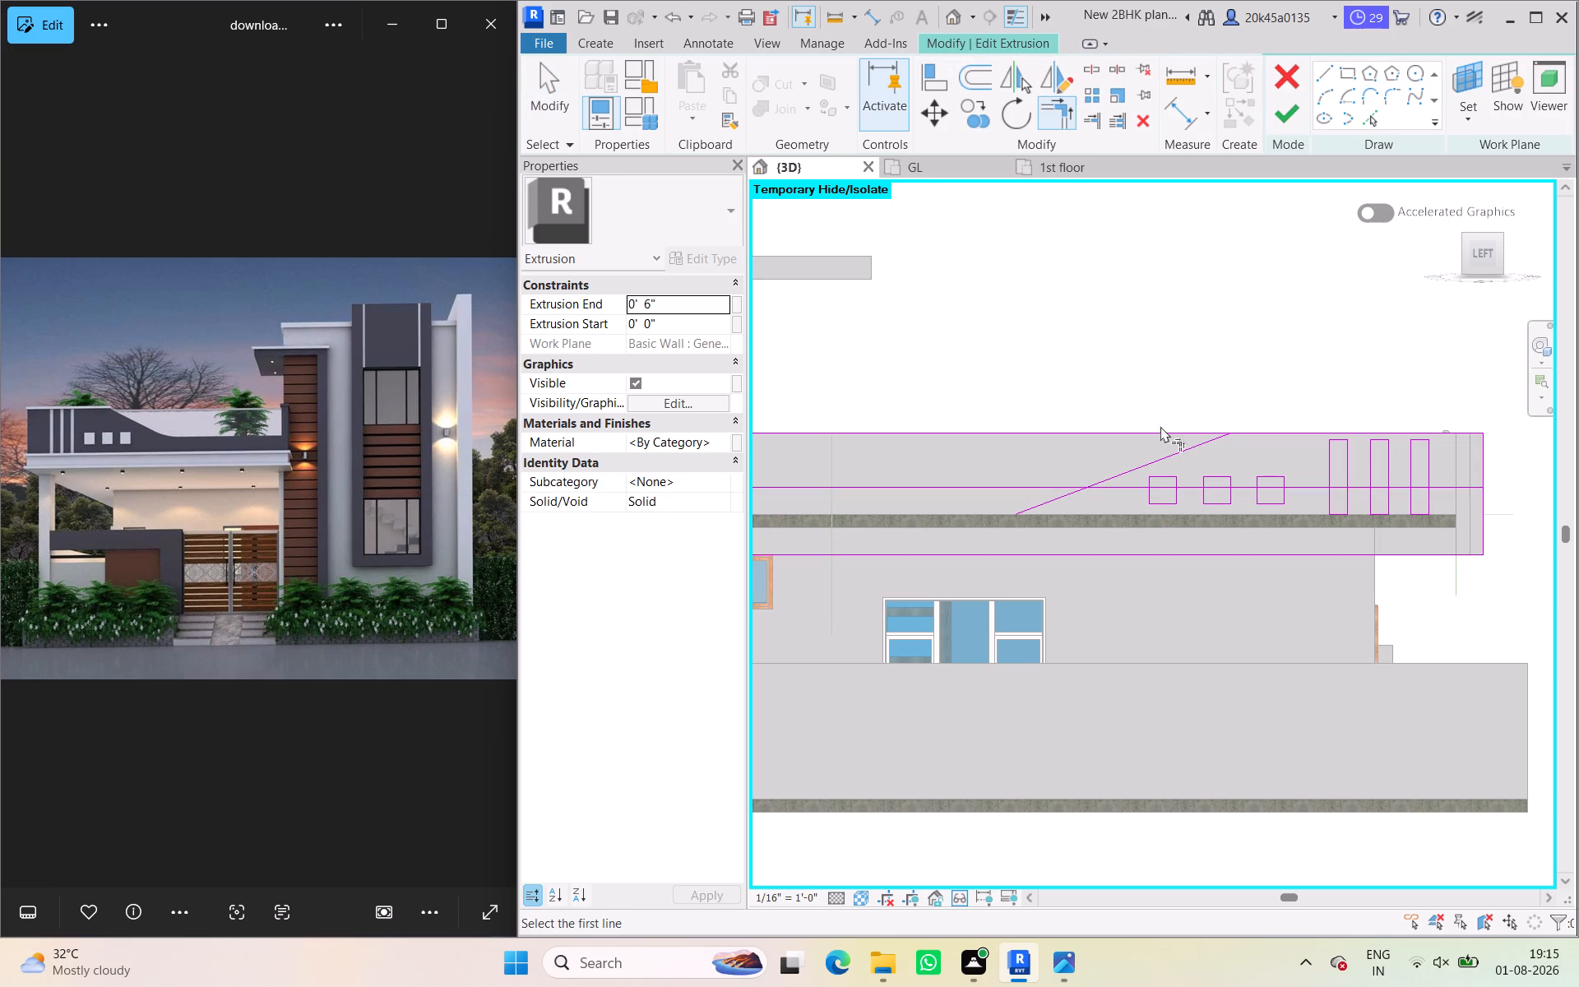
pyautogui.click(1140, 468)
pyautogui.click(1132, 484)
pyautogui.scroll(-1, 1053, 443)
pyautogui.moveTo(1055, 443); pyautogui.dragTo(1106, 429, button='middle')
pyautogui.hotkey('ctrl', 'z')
# Trim both sloped lines and the horizontal line into corners, keeping only the horizontal part between the two slopes.
pyautogui.click(1043, 485)
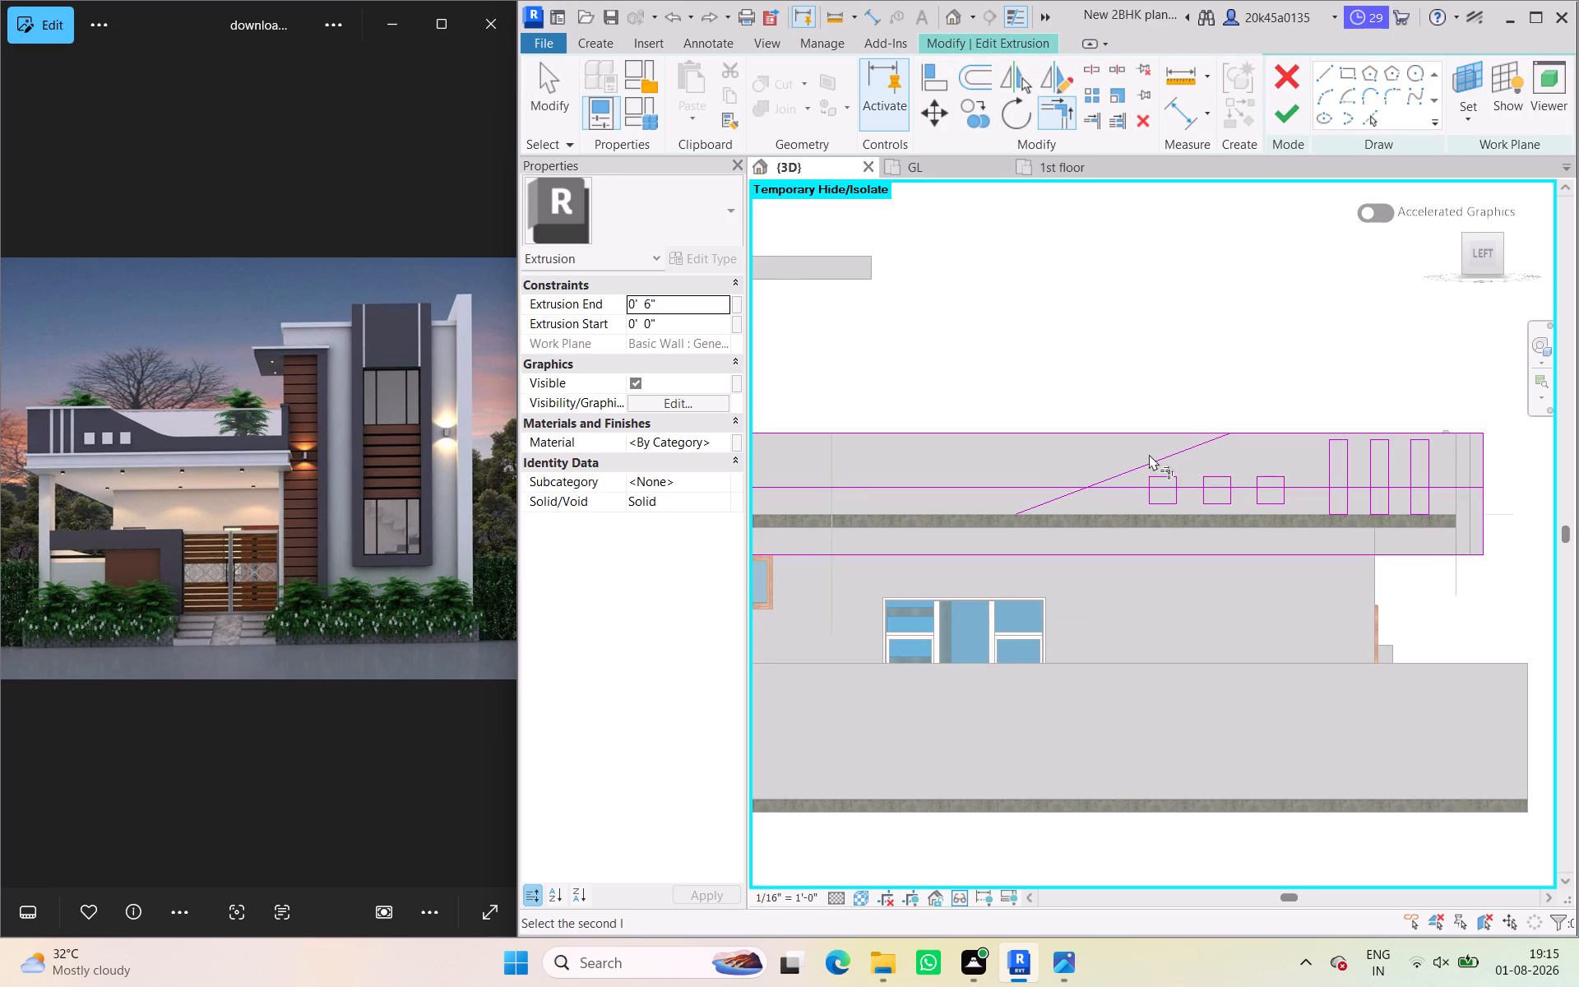
pyautogui.click(1149, 458)
pyautogui.scroll(-1, 1088, 438)
pyautogui.moveTo(1088, 438); pyautogui.dragTo(1477, 447, button='middle')
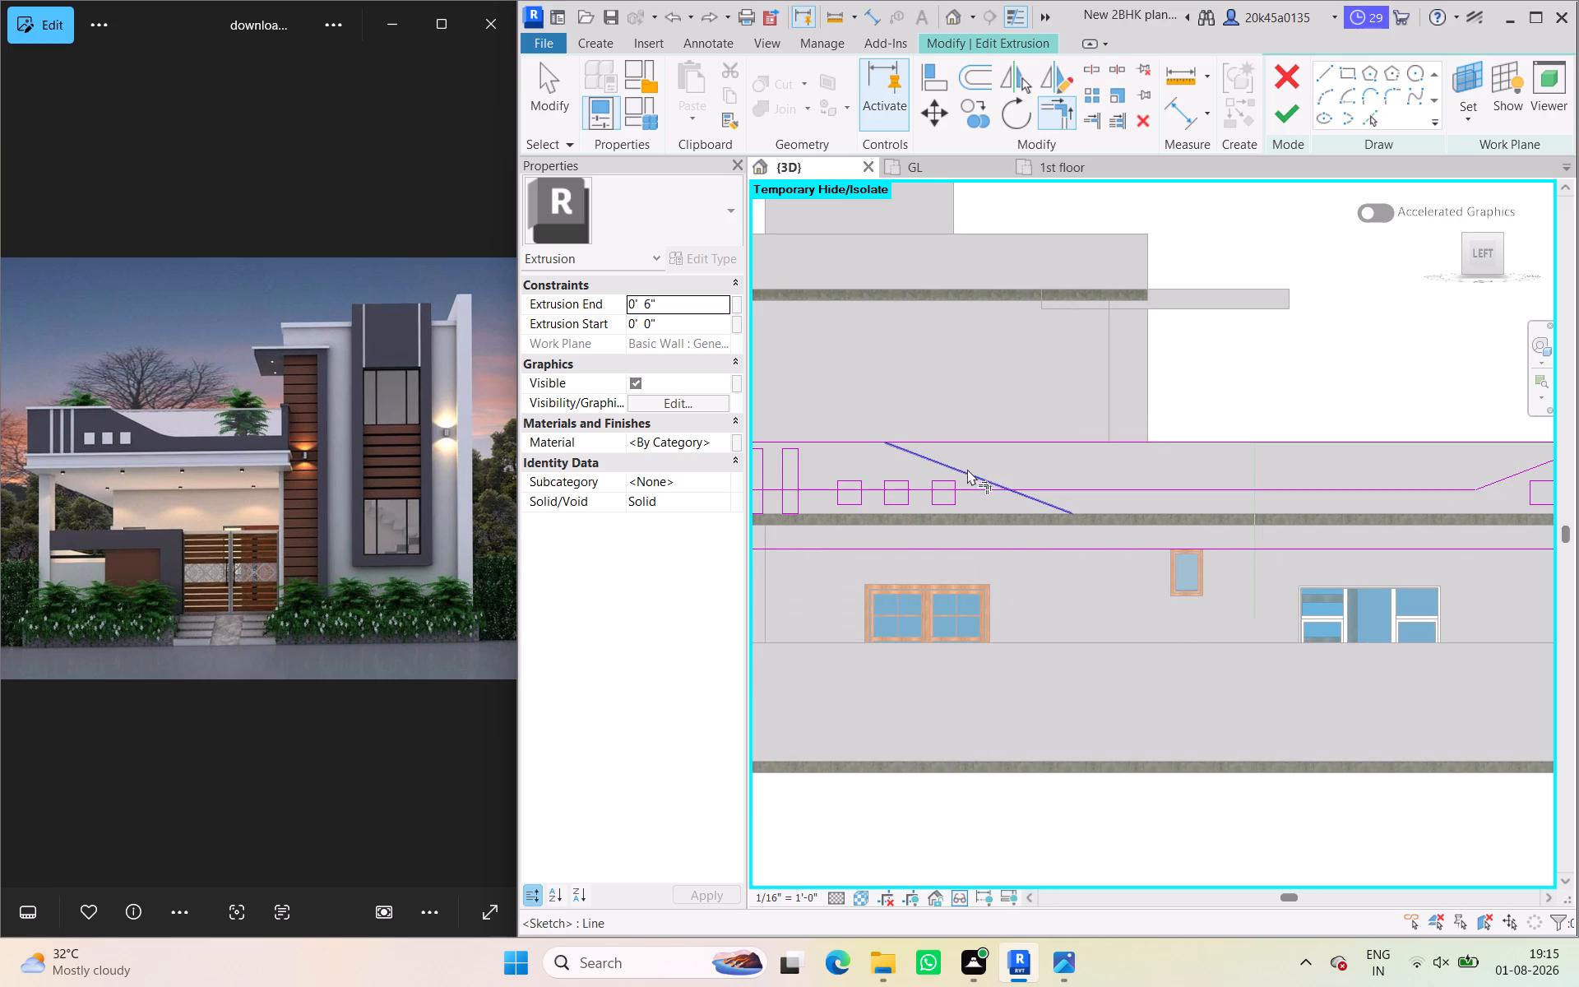
pyautogui.click(967, 469)
pyautogui.click(1049, 490)
pyautogui.scroll(-2, 1043, 456)
pyautogui.moveTo(1042, 455); pyautogui.dragTo(1121, 464, button='middle')
pyautogui.scroll(-1, 1088, 453)
pyautogui.moveTo(1086, 452); pyautogui.dragTo(1086, 450, button='middle')
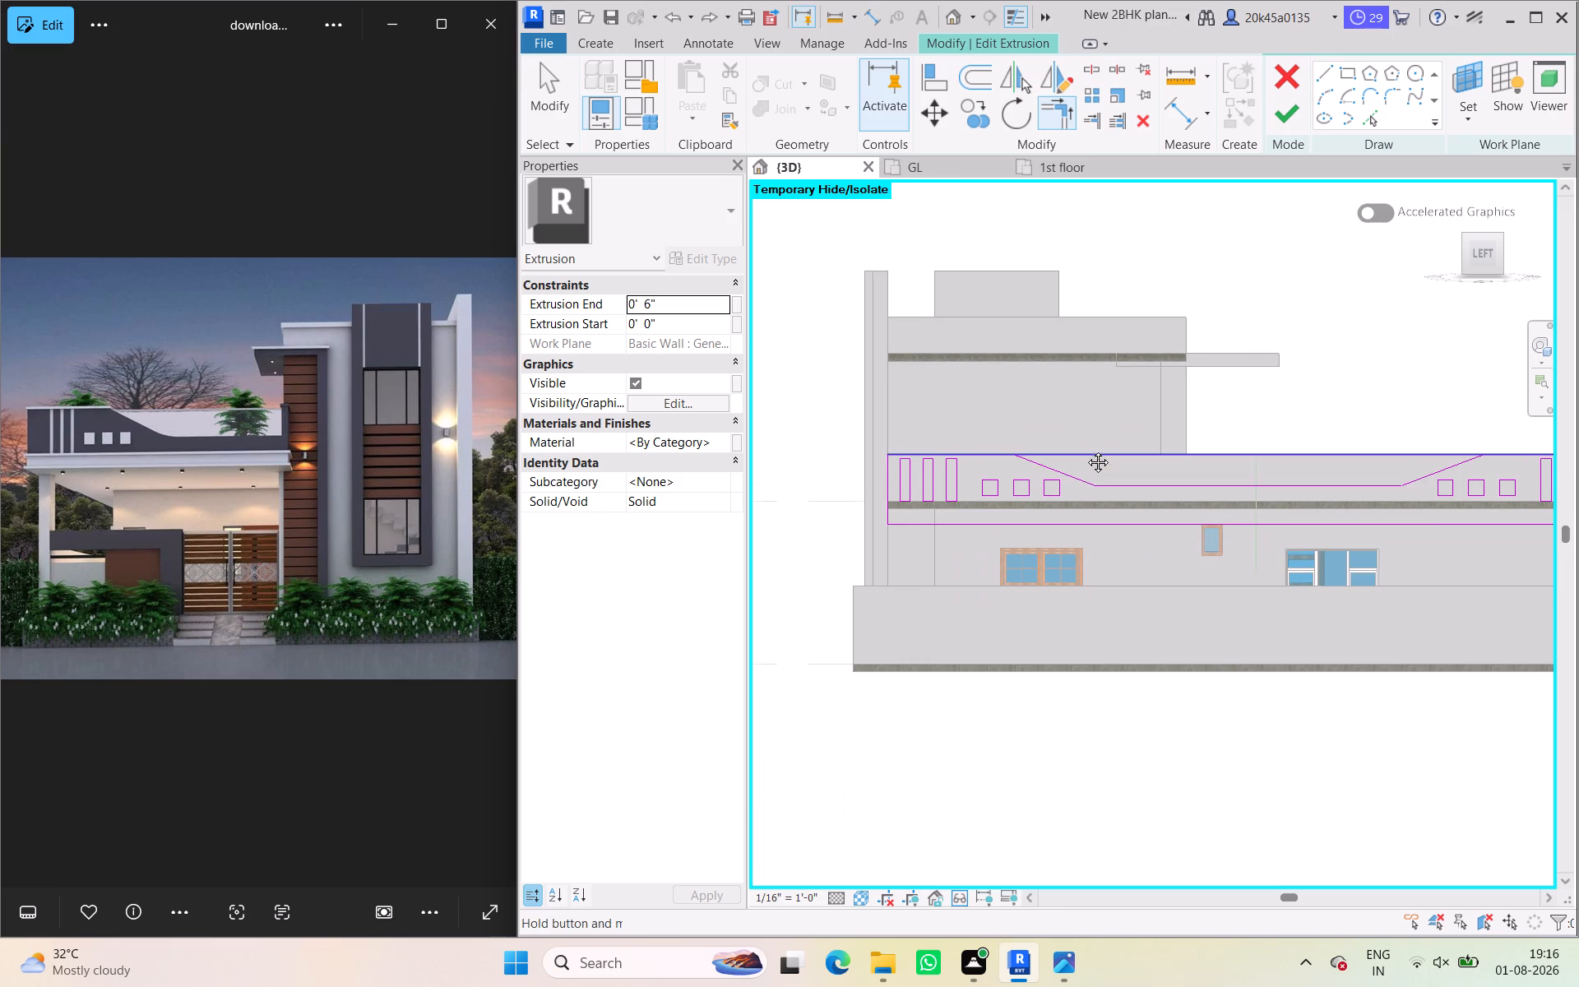
pyautogui.moveTo(1086, 450); pyautogui.dragTo(1086, 424, button='middle')
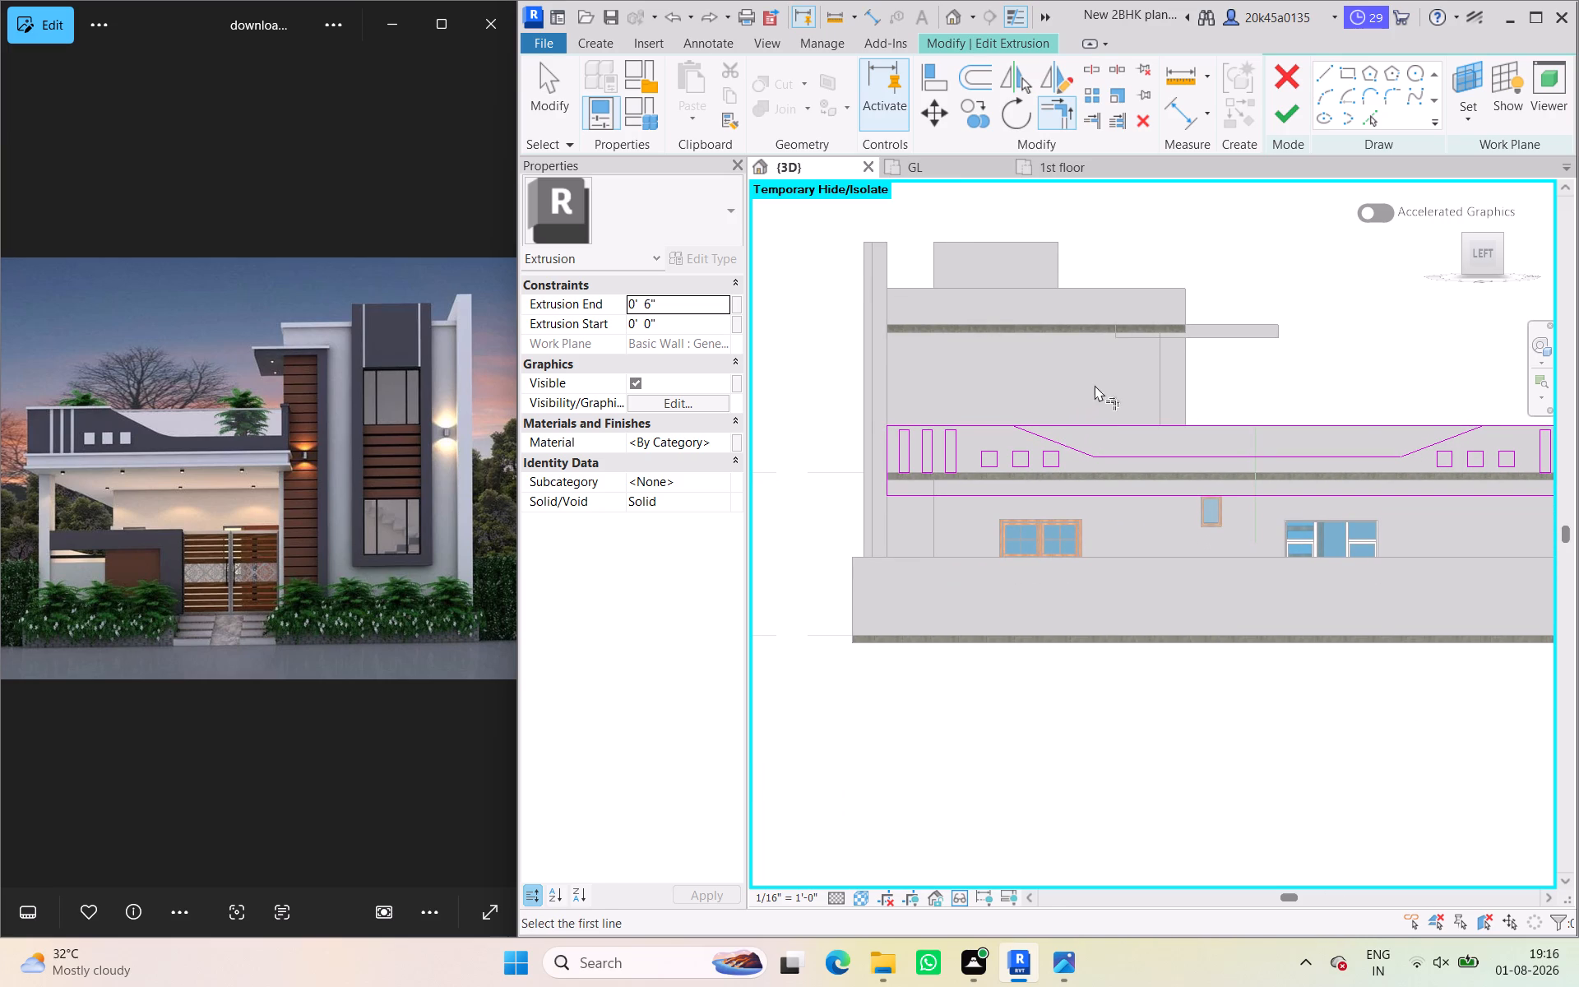
# Split the parapet's top edge between the slopes, trim each half to its sloped line, and finish the extrusion sketch.
pyautogui.scroll(-2, 1095, 385)
pyautogui.moveTo(1095, 385); pyautogui.dragTo(1073, 391, button='middle')
pyautogui.scroll(4, 1069, 425)
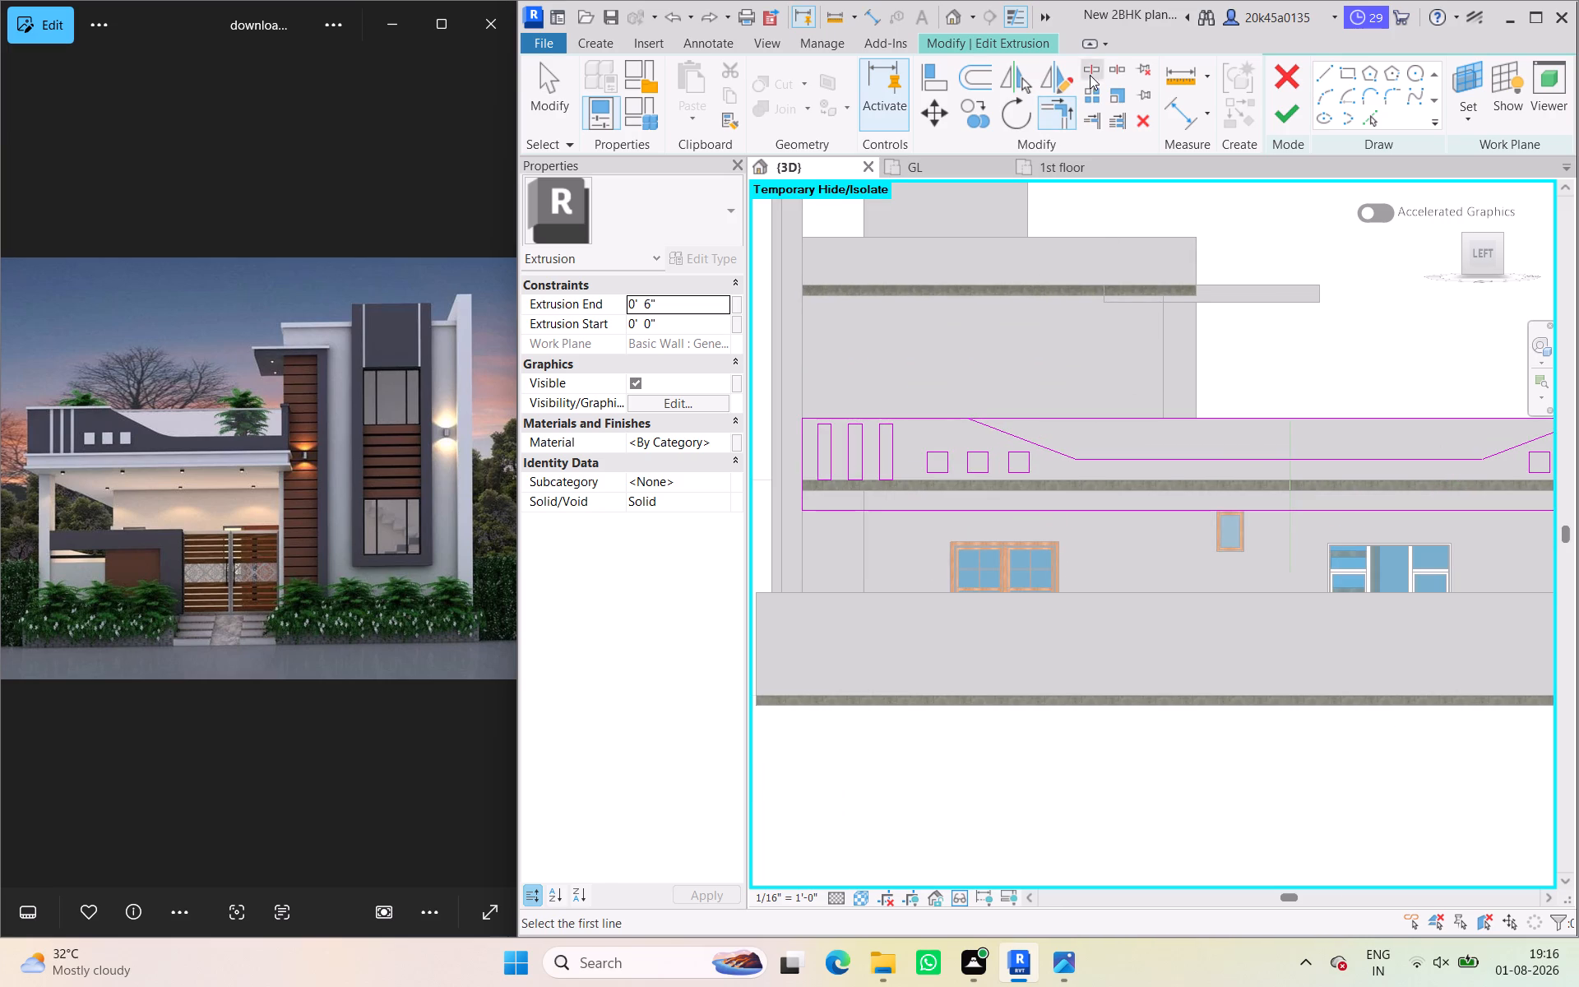
pyautogui.click(1092, 73)
pyautogui.click(1238, 416)
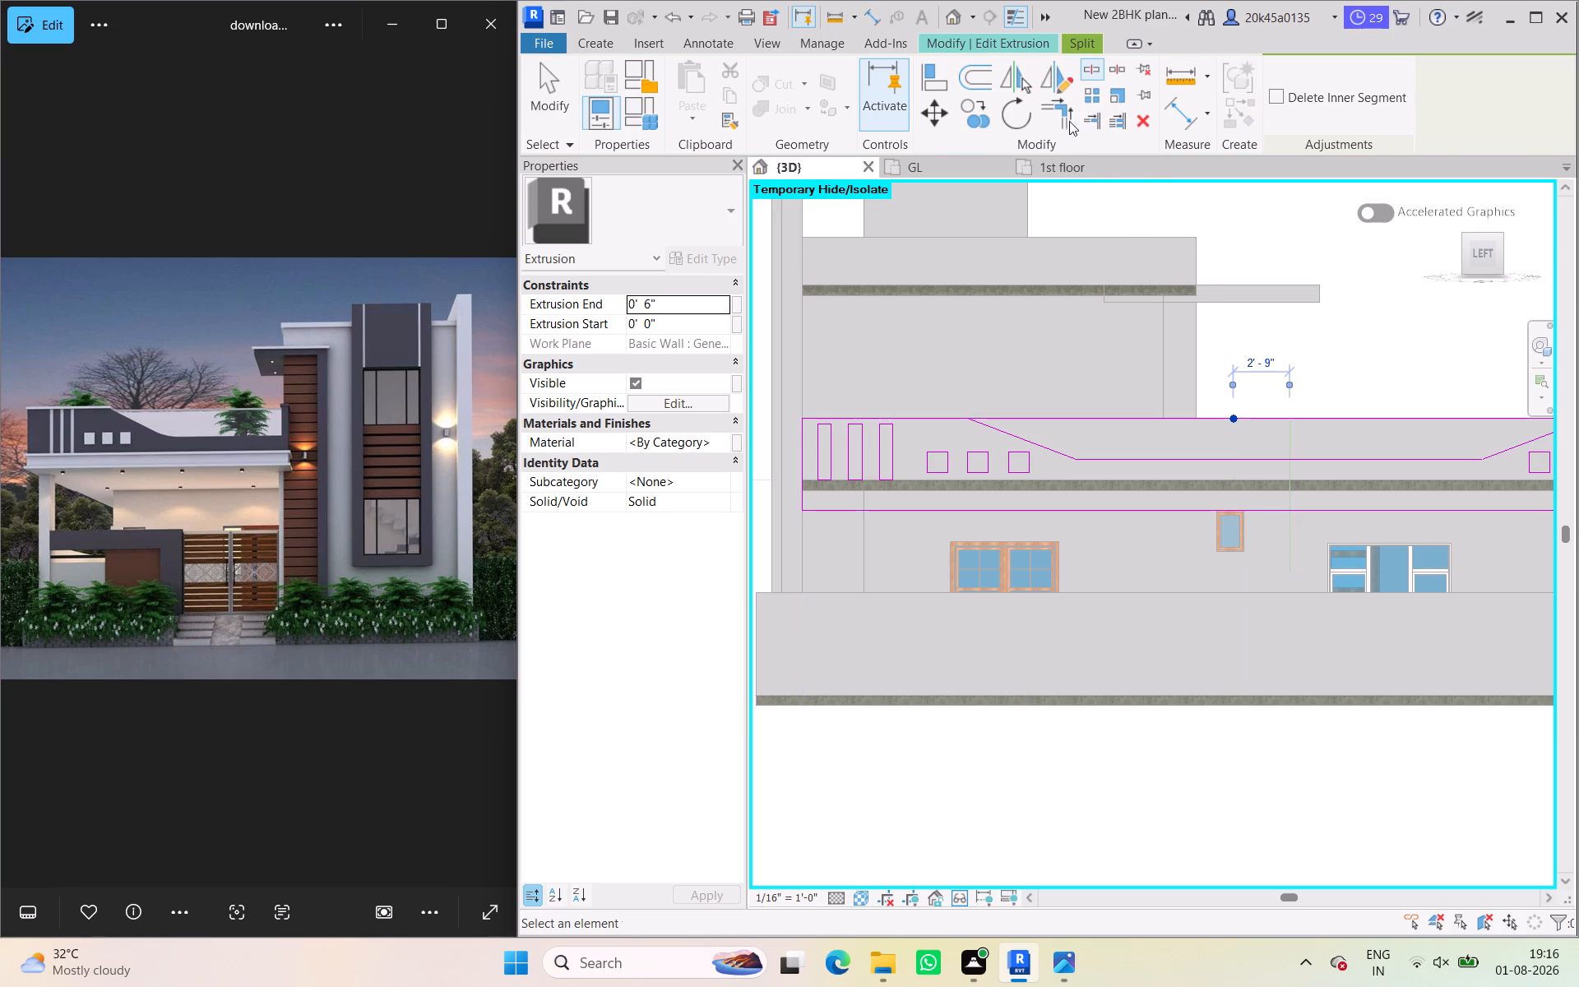
pyautogui.click(1067, 120)
pyautogui.click(938, 419)
pyautogui.click(1001, 424)
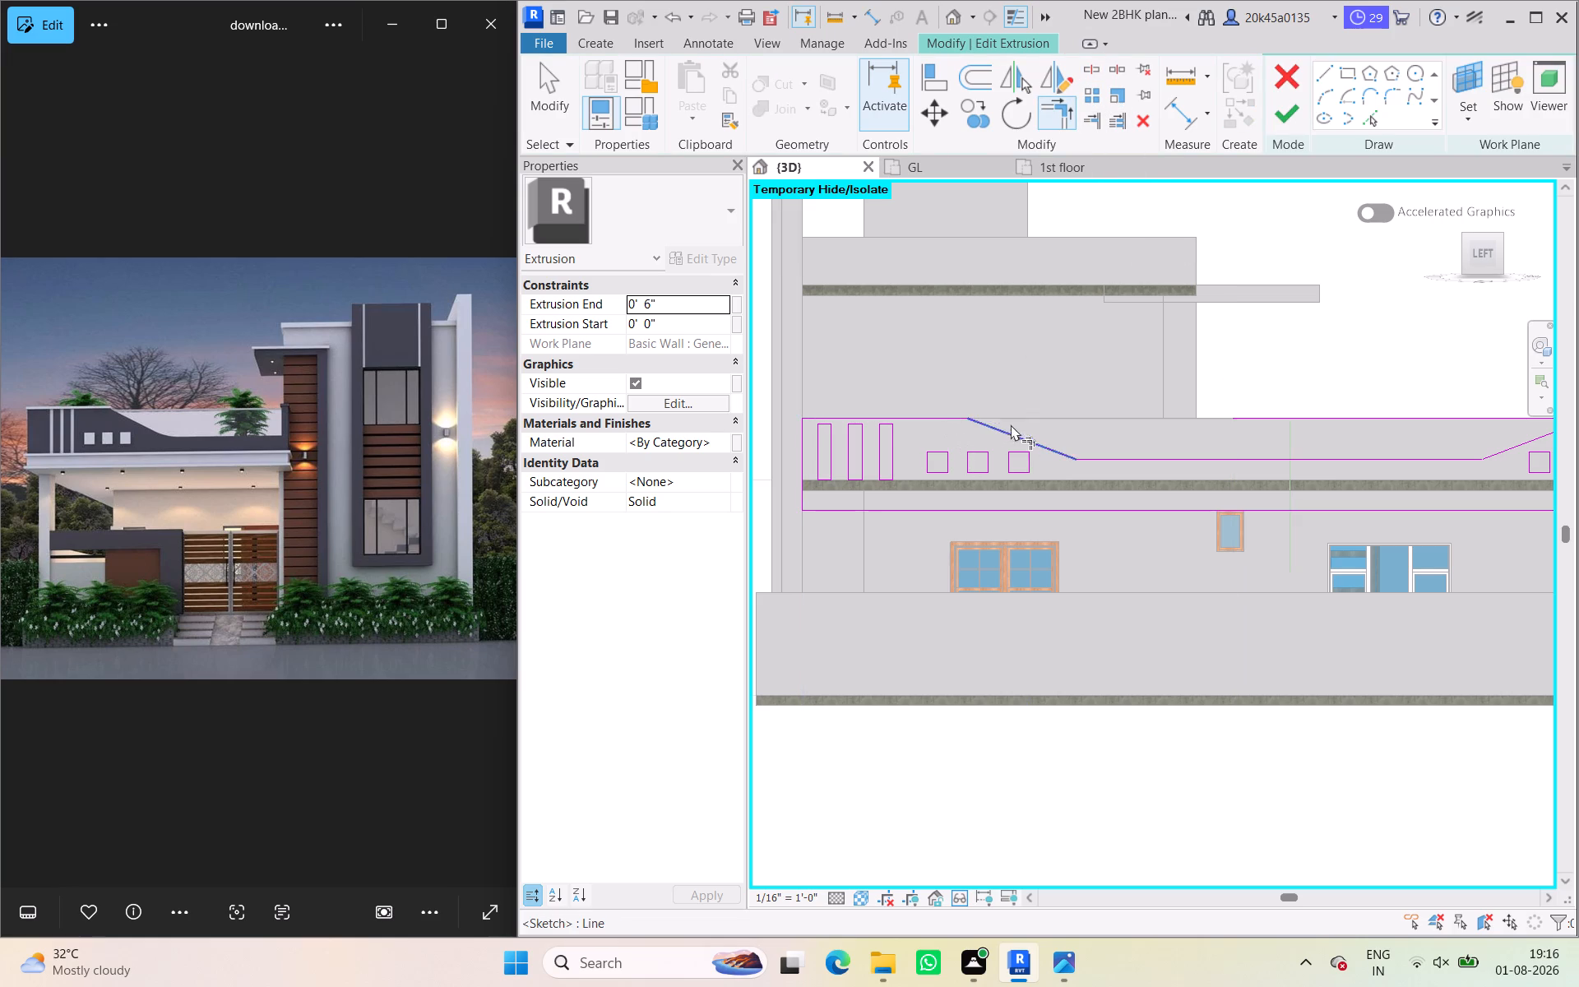
pyautogui.moveTo(1128, 431); pyautogui.dragTo(871, 461, button='middle')
pyautogui.click(1301, 459)
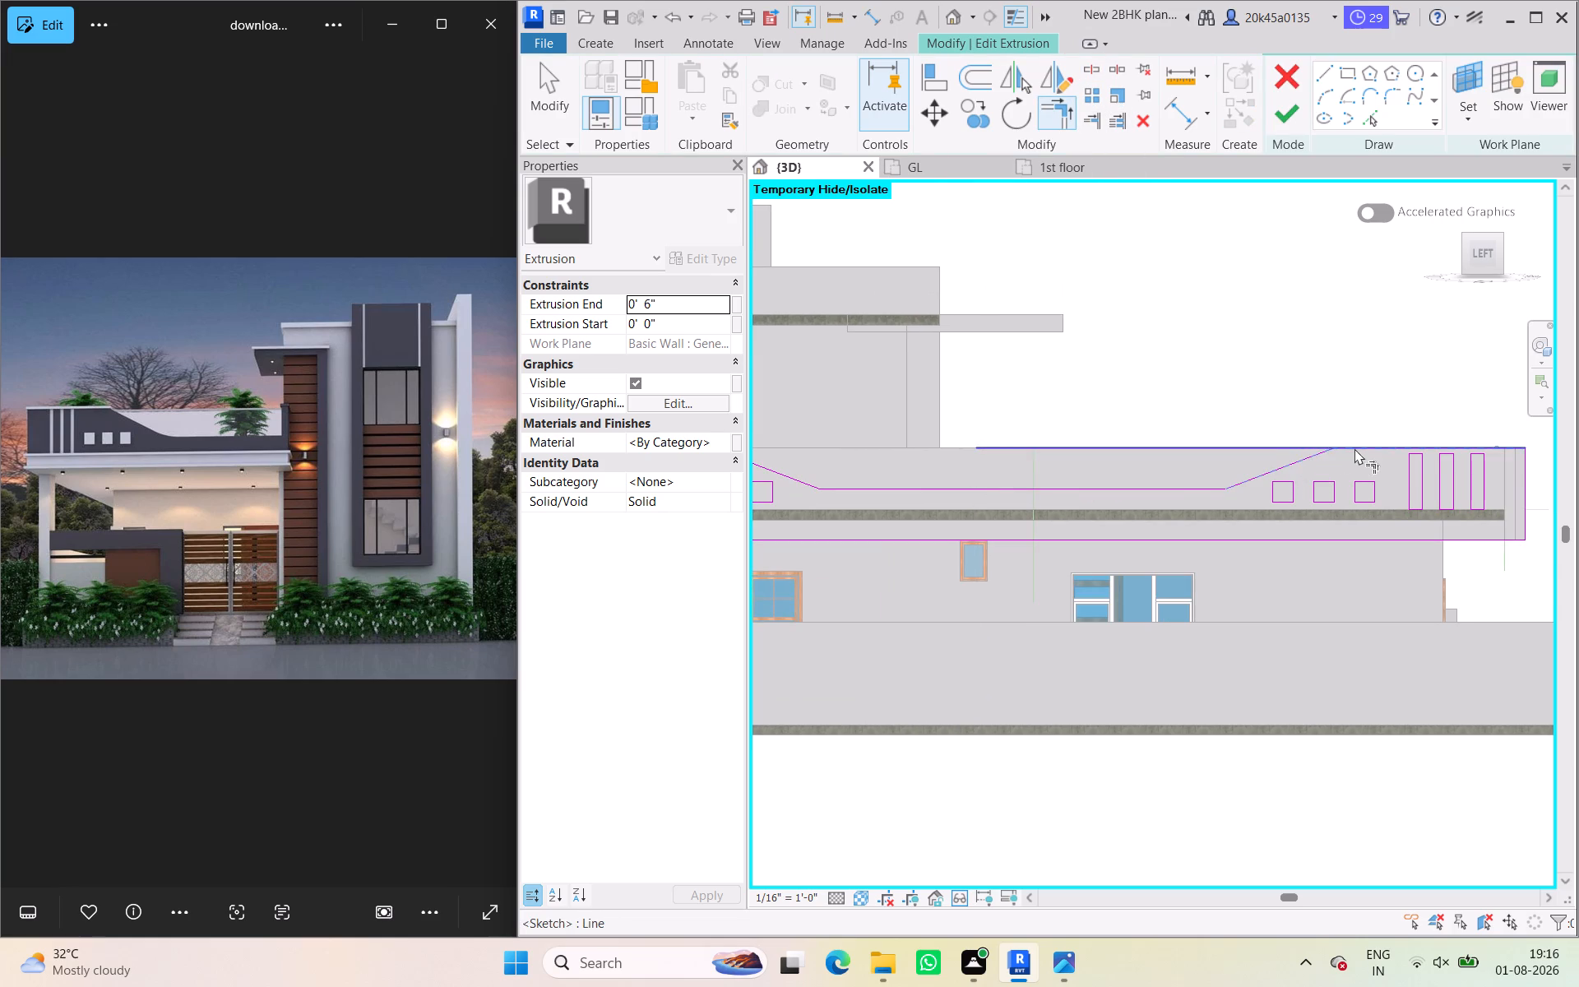
pyautogui.click(1354, 448)
pyautogui.scroll(-2, 1271, 400)
pyautogui.moveTo(1271, 400); pyautogui.dragTo(1357, 392, button='middle')
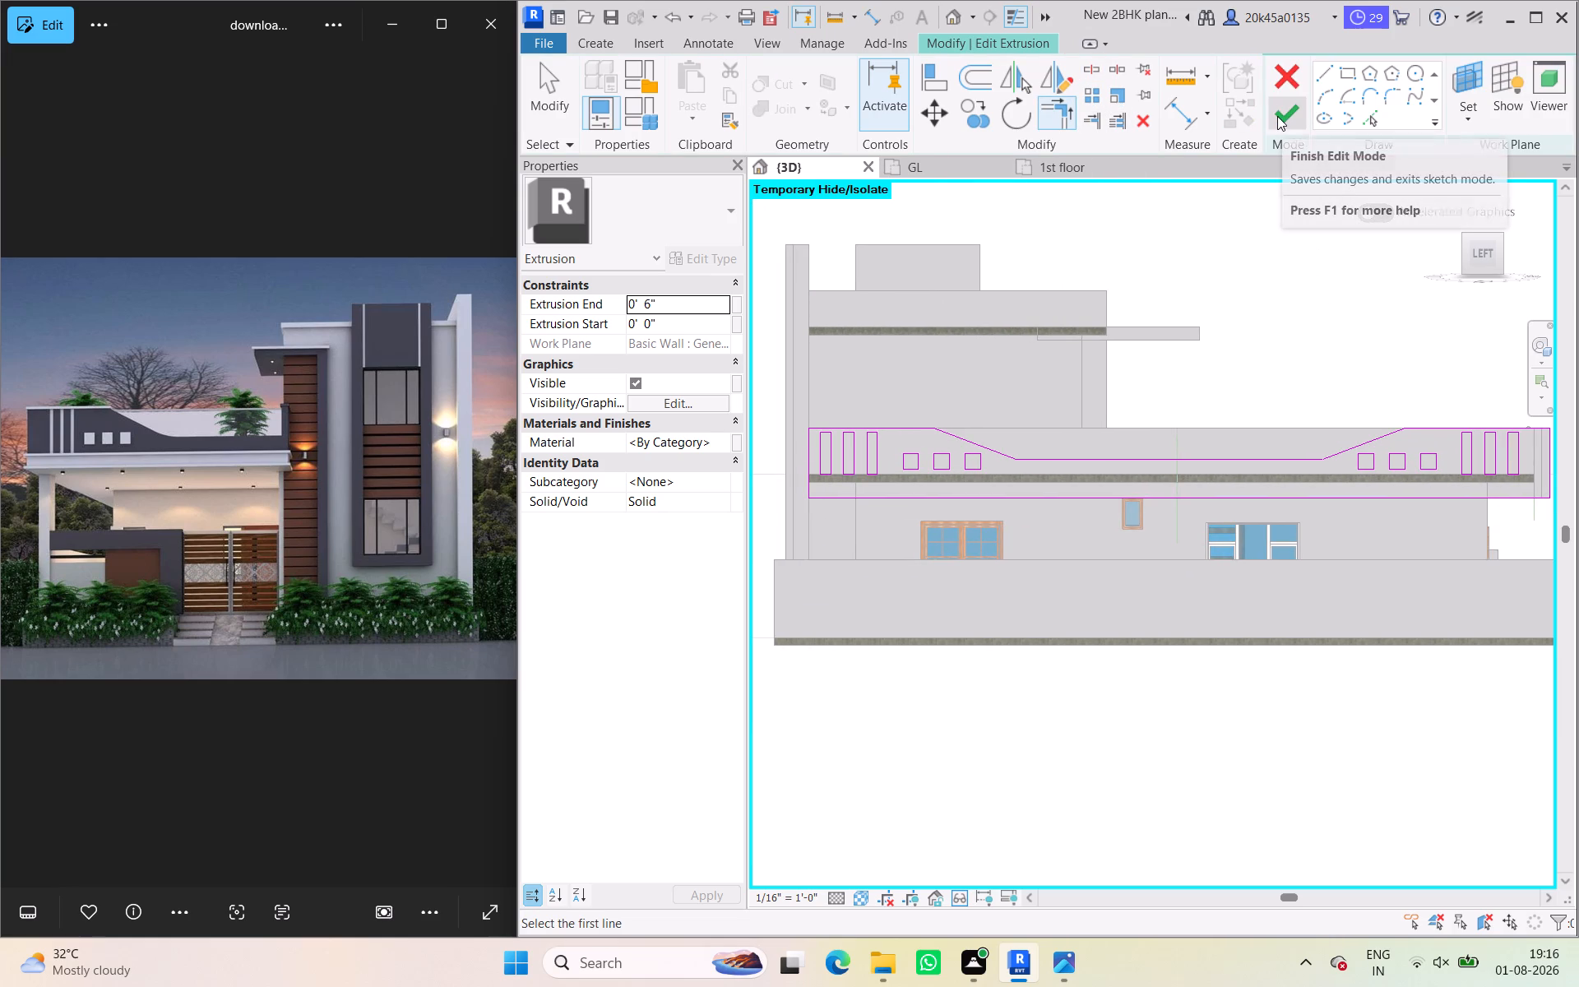
pyautogui.click(1277, 116)
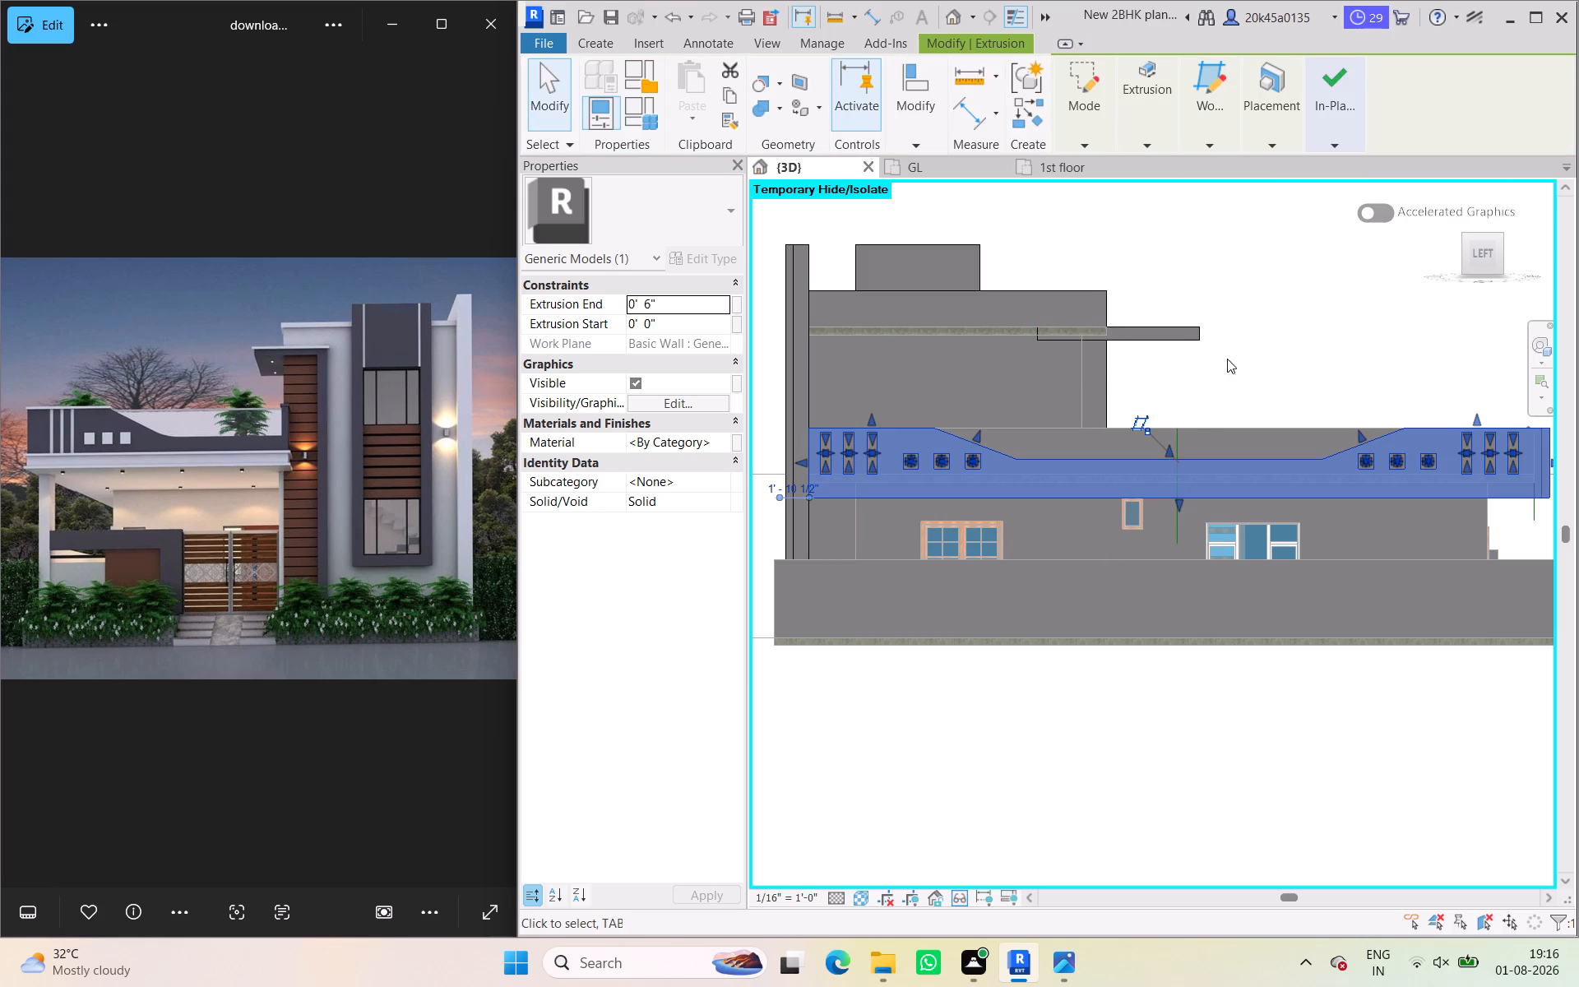
pyautogui.click(1271, 306)
# Start a new extrusion and pick the parapet extrusion's face as its work plane.
pyautogui.scroll(-1, 1304, 413)
pyautogui.moveTo(1305, 415); pyautogui.dragTo(1204, 431, button='middle')
pyautogui.scroll(4, 1317, 466)
pyautogui.scroll(-3, 1294, 431)
pyautogui.moveTo(1294, 431); pyautogui.dragTo(1410, 390, button='middle')
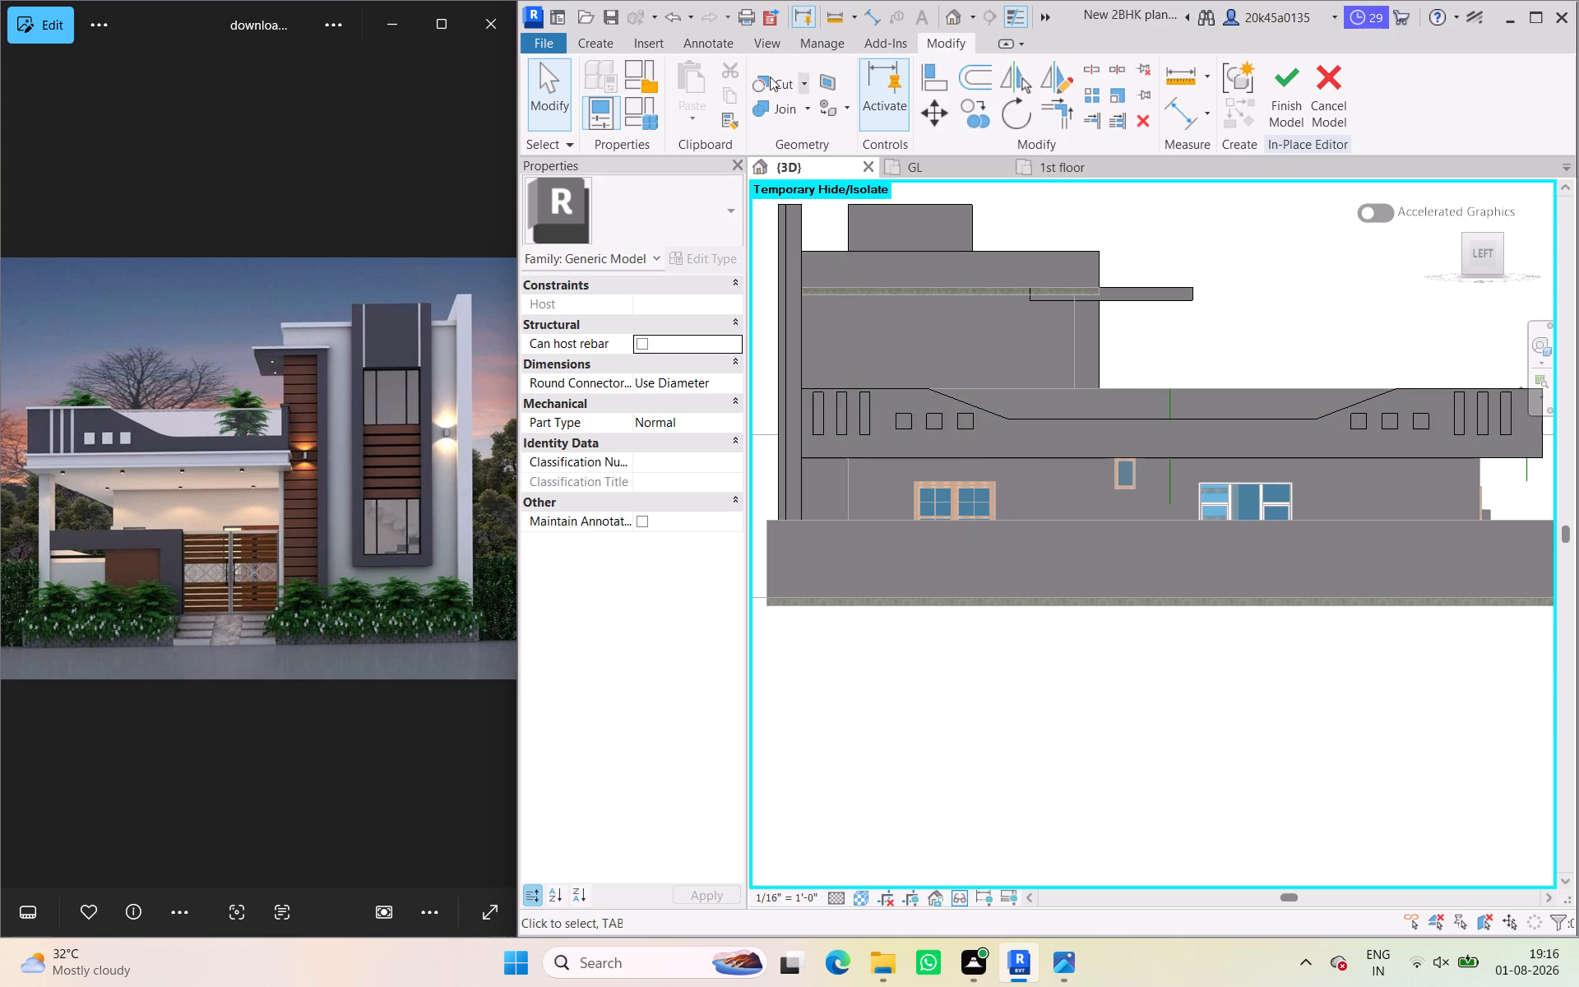
pyautogui.click(597, 42)
pyautogui.click(711, 67)
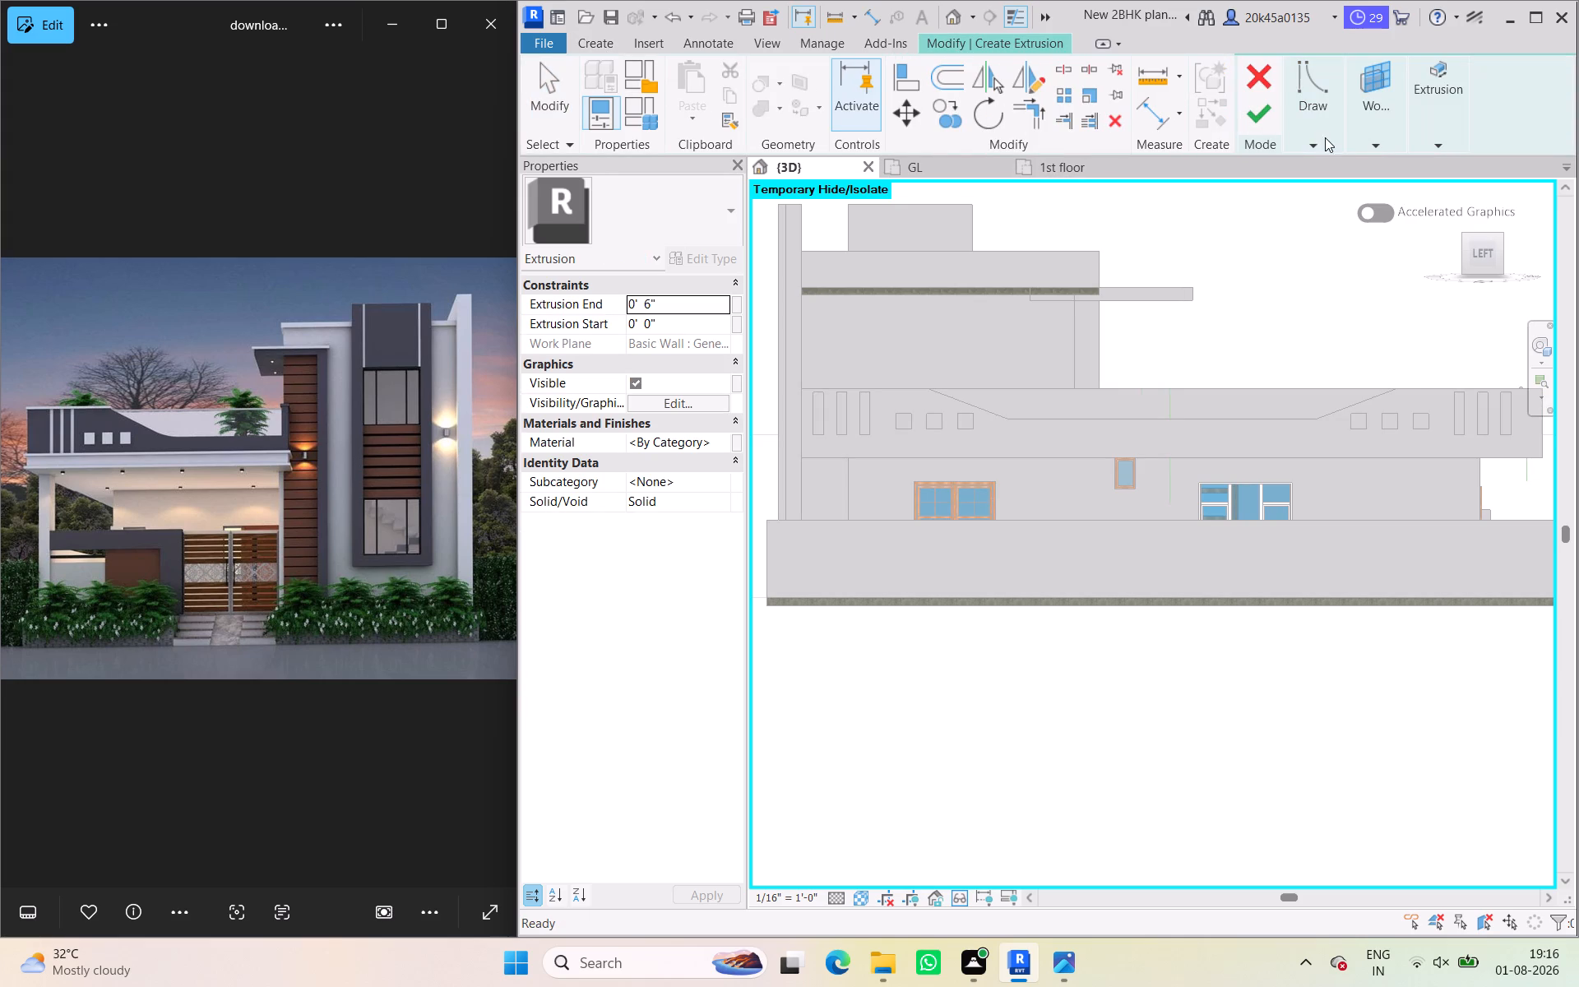
pyautogui.click(1385, 137)
pyautogui.click(1374, 221)
pyautogui.click(1396, 292)
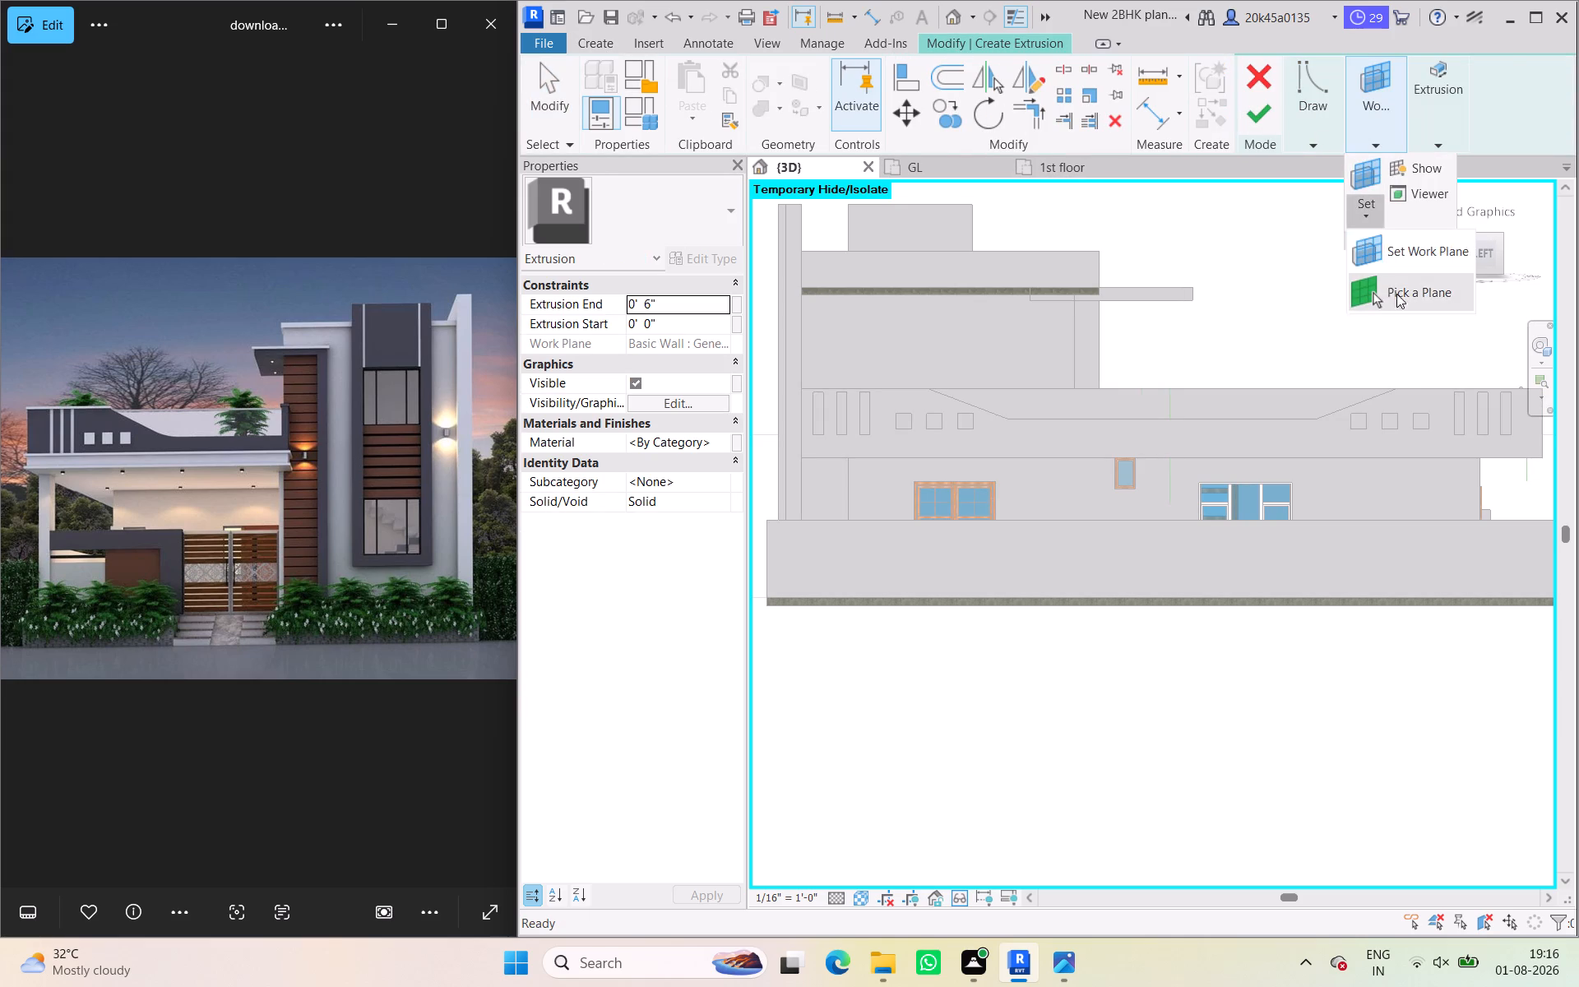
pyautogui.click(1167, 452)
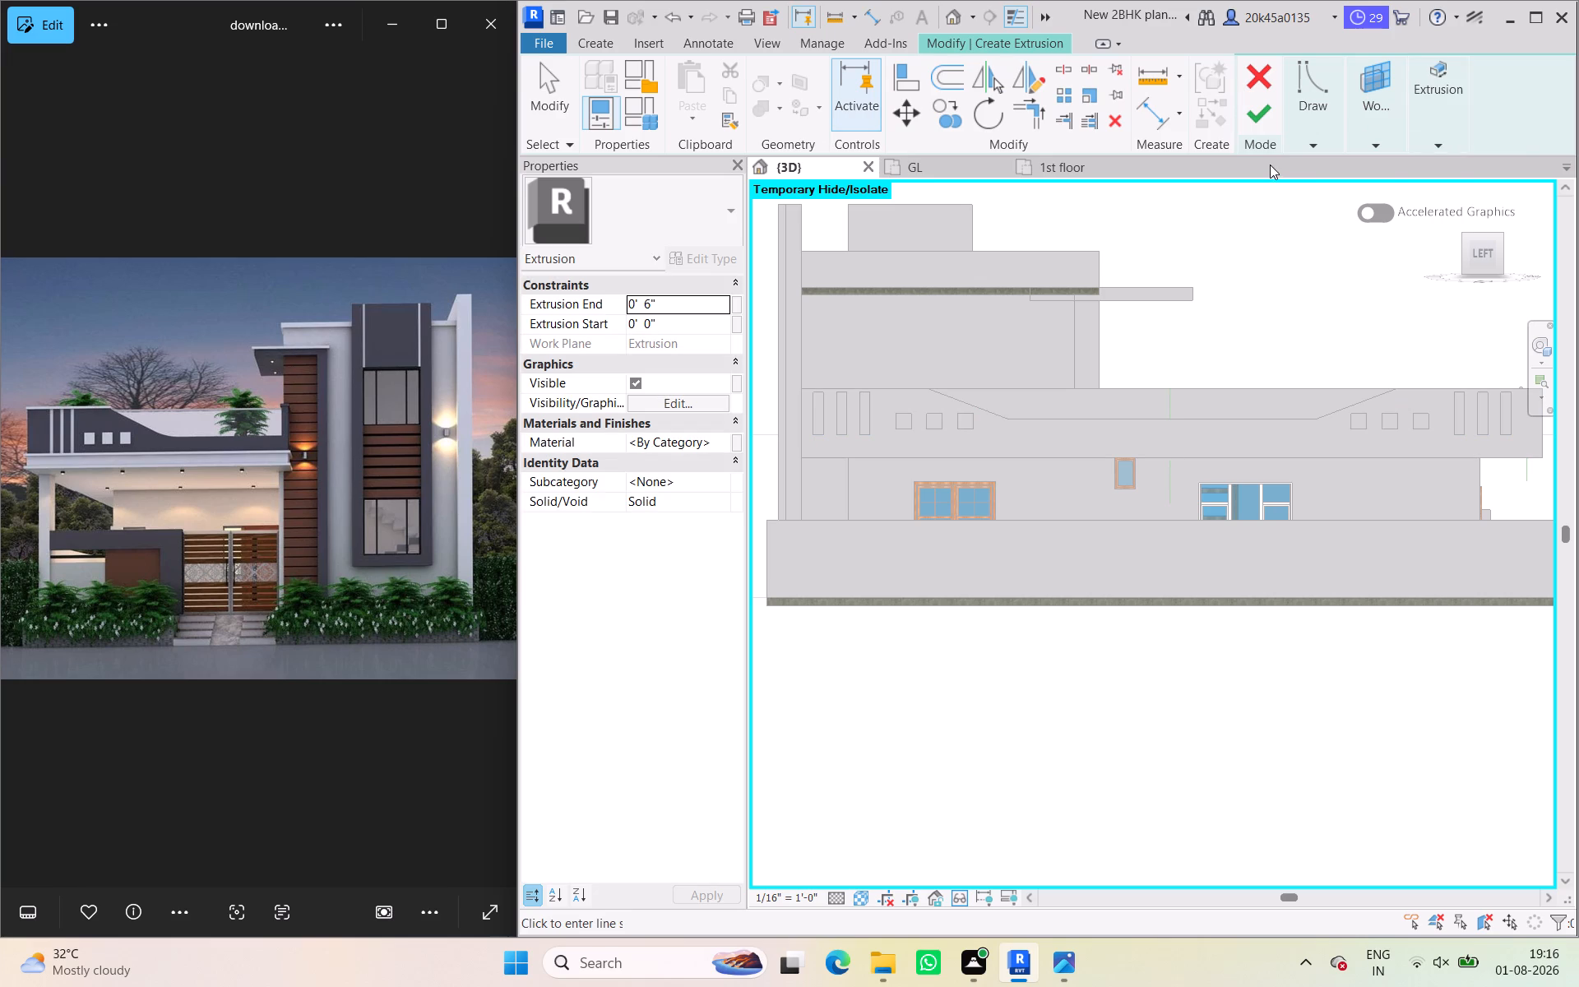
# Pick the parapet's bottom edge and its left end edge as sketch lines with a 6" inward offset.
pyautogui.click(1311, 139)
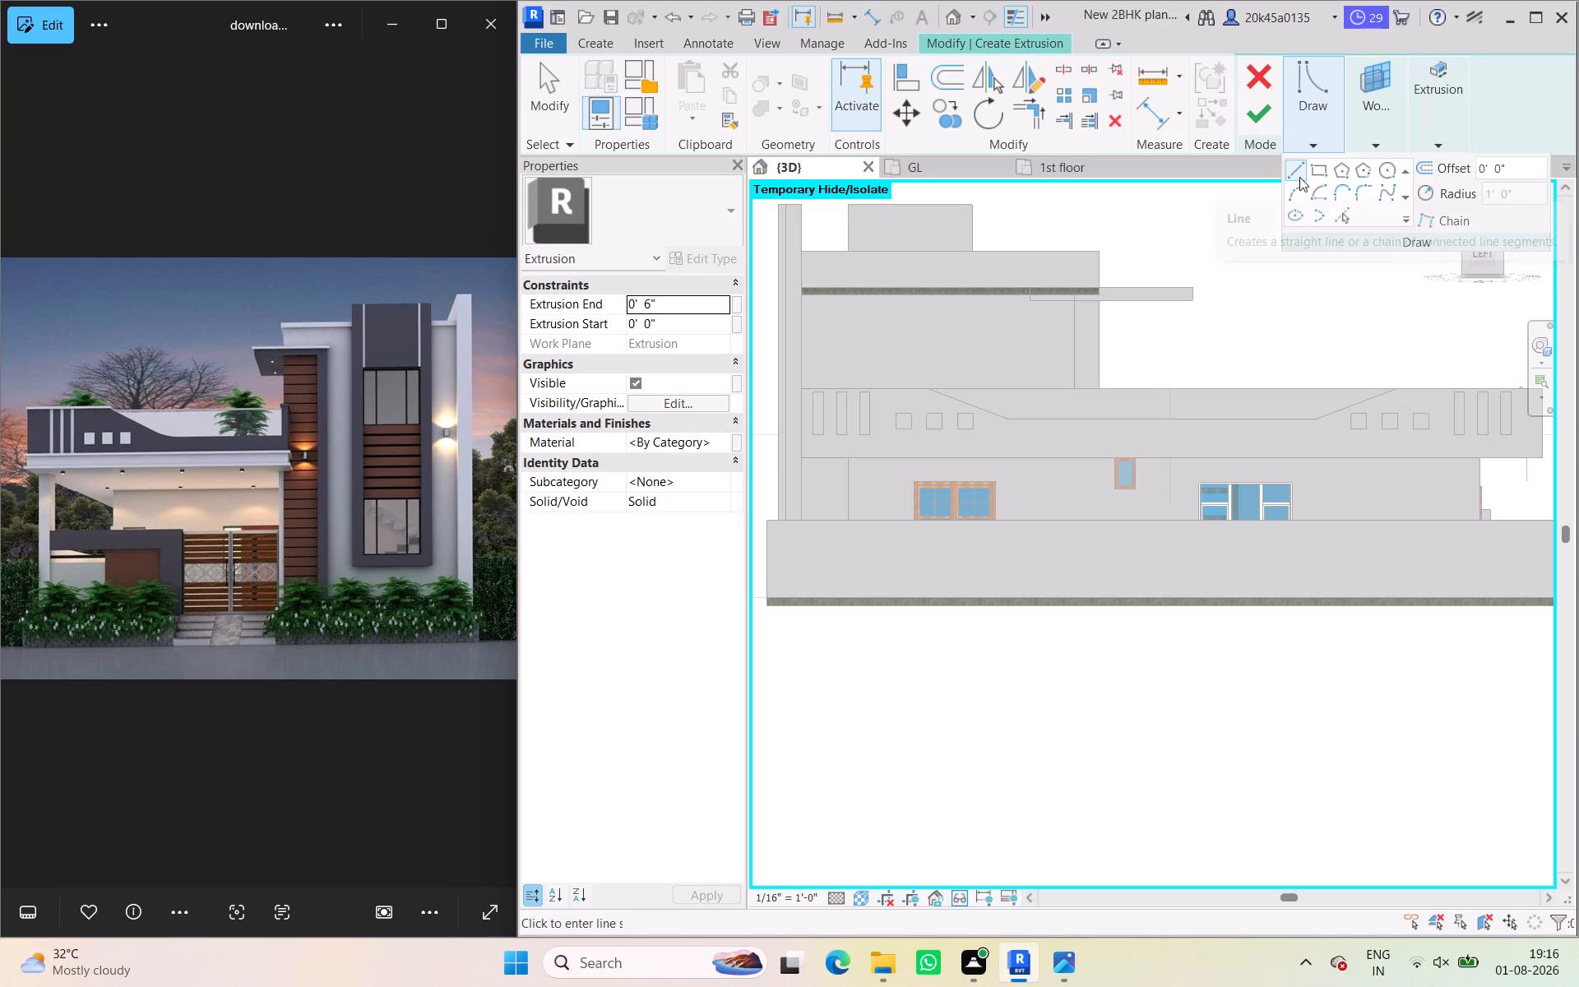
pyautogui.click(1338, 212)
pyautogui.moveTo(1500, 169); pyautogui.dragTo(1460, 166)
pyautogui.press('6')
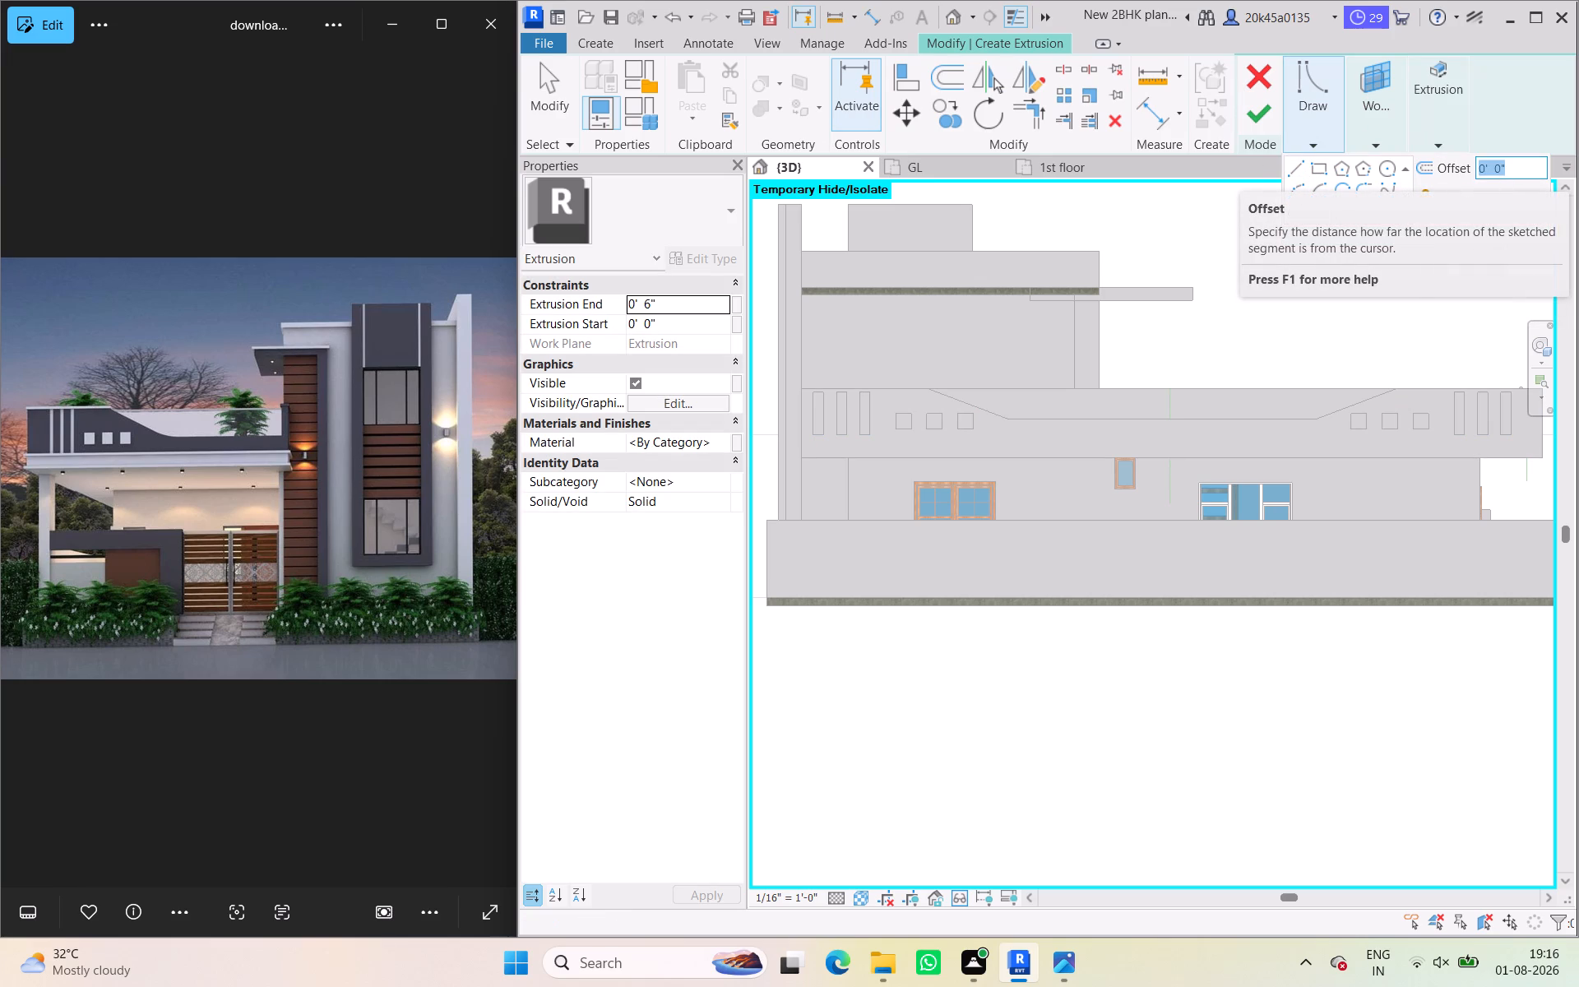
pyautogui.click(1510, 174)
pyautogui.moveTo(1512, 172); pyautogui.dragTo(1448, 173)
pyautogui.press('6')
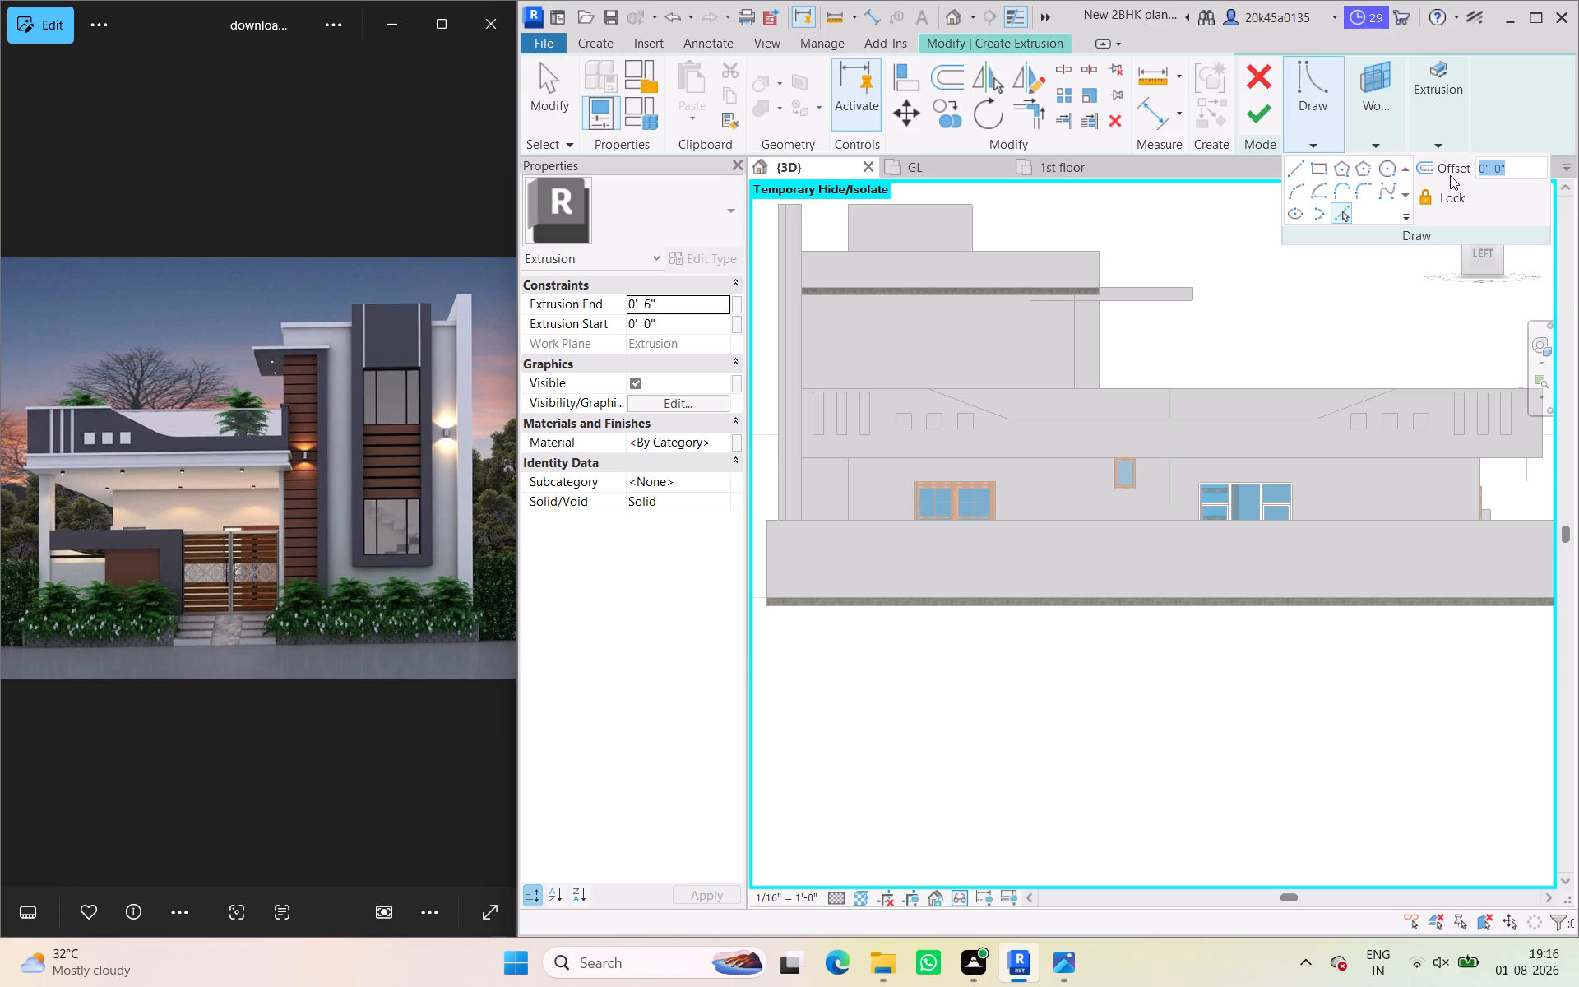
pyautogui.click(1239, 206)
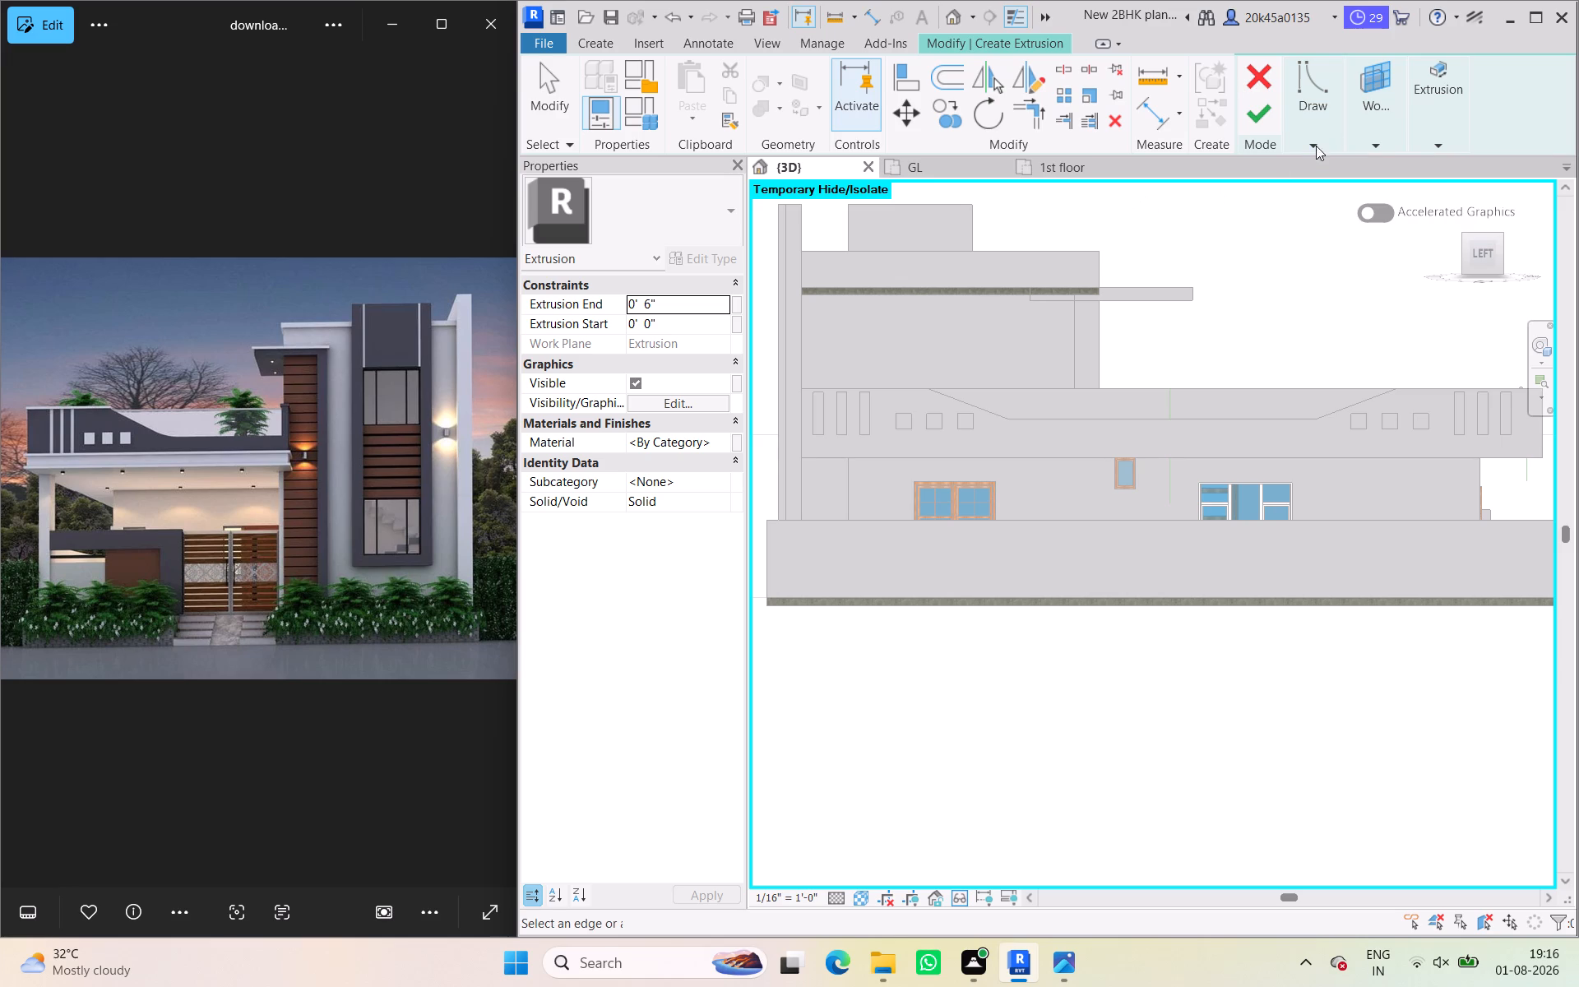
pyautogui.click(1308, 151)
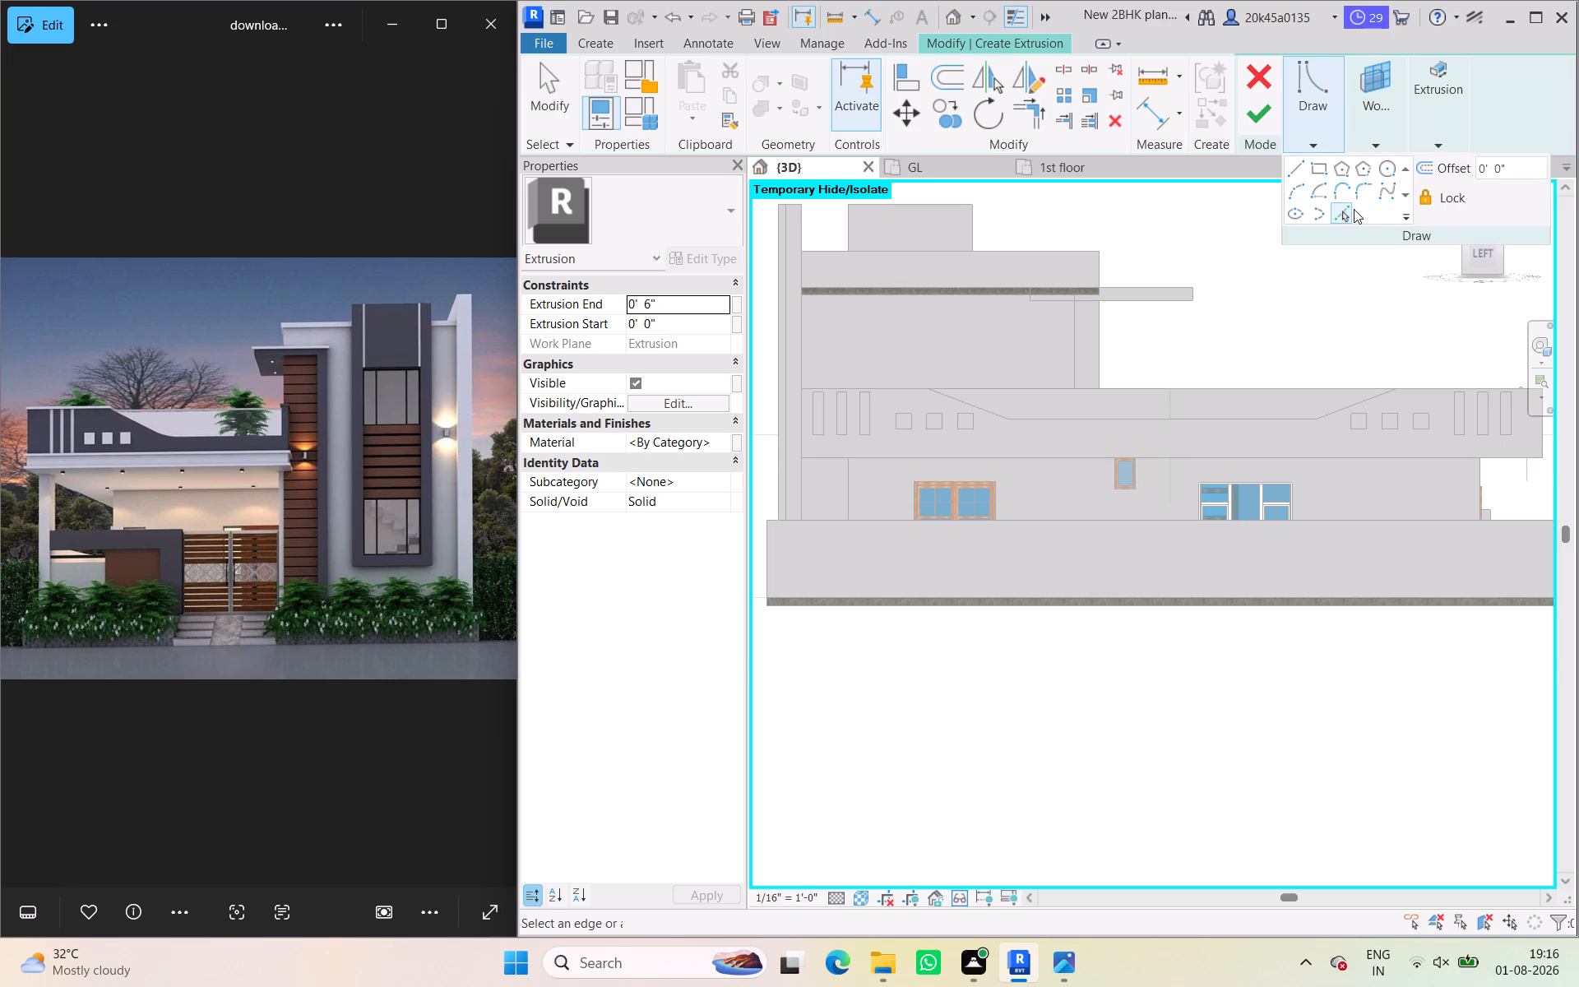
pyautogui.click(1345, 211)
pyautogui.press('`')
pyautogui.moveTo(1515, 167); pyautogui.dragTo(1512, 167)
pyautogui.moveTo(1512, 167); pyautogui.dragTo(1407, 168)
pyautogui.press('6')
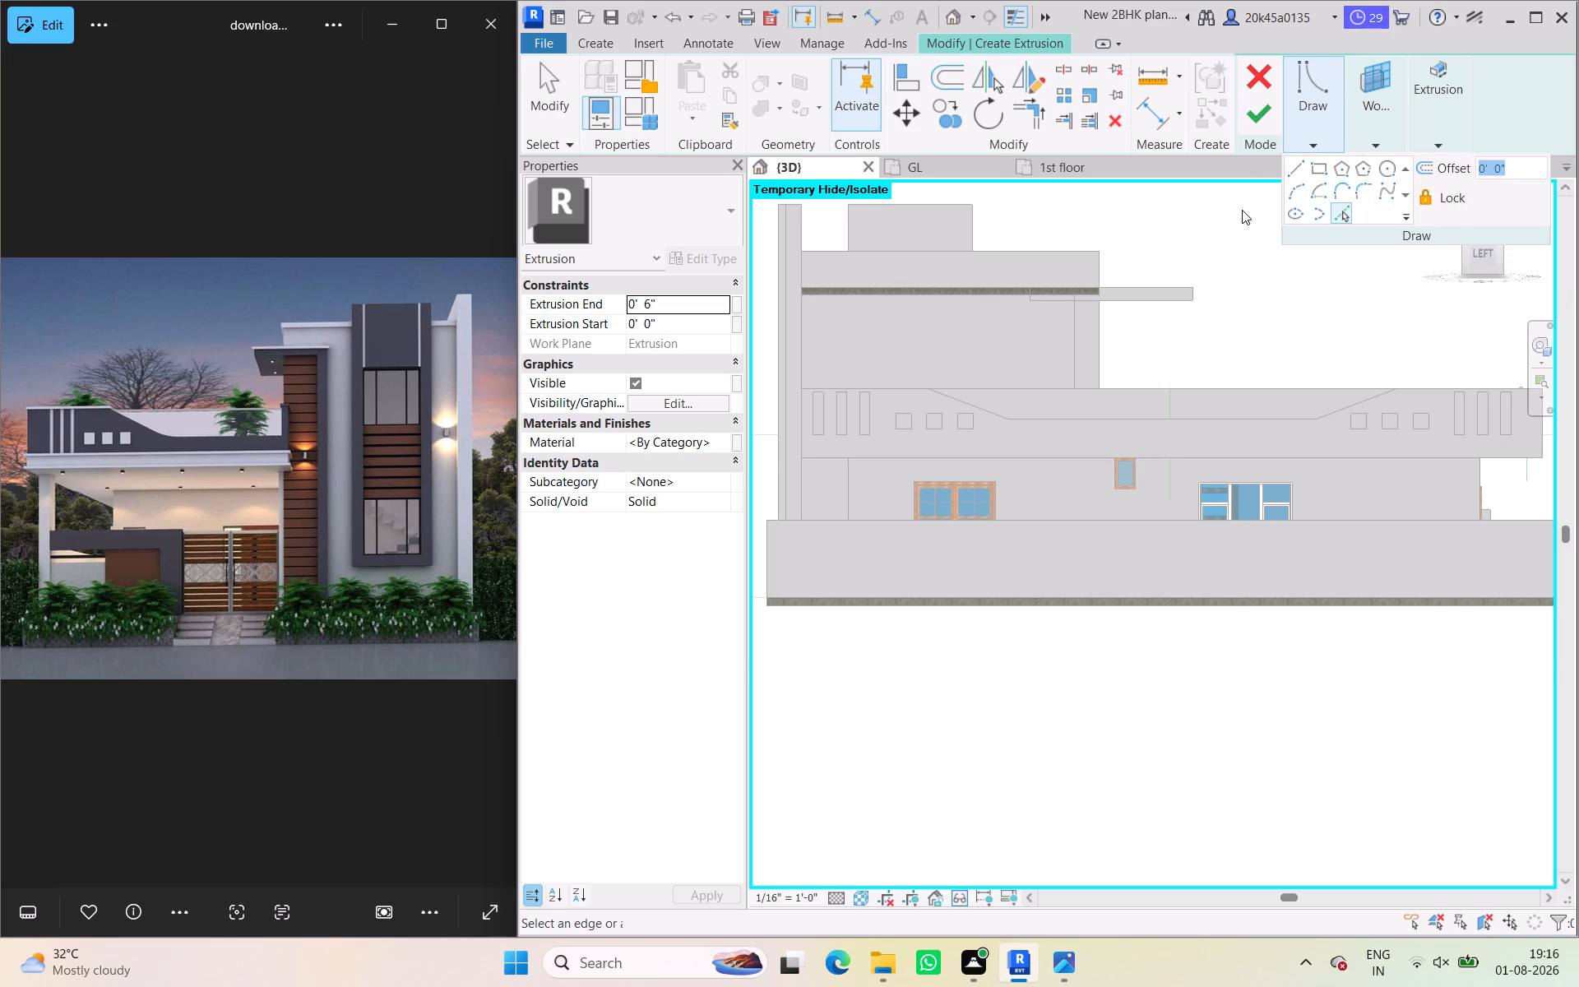
pyautogui.doubleClick(1244, 212)
pyautogui.click(1249, 212)
pyautogui.click(1314, 145)
pyautogui.press('BackSpace')
pyautogui.click(1486, 165)
pyautogui.press('BackSpace')
pyautogui.press('6')
pyautogui.hotkey('shift', '"')
pyautogui.press('Return')
pyautogui.click(1101, 456)
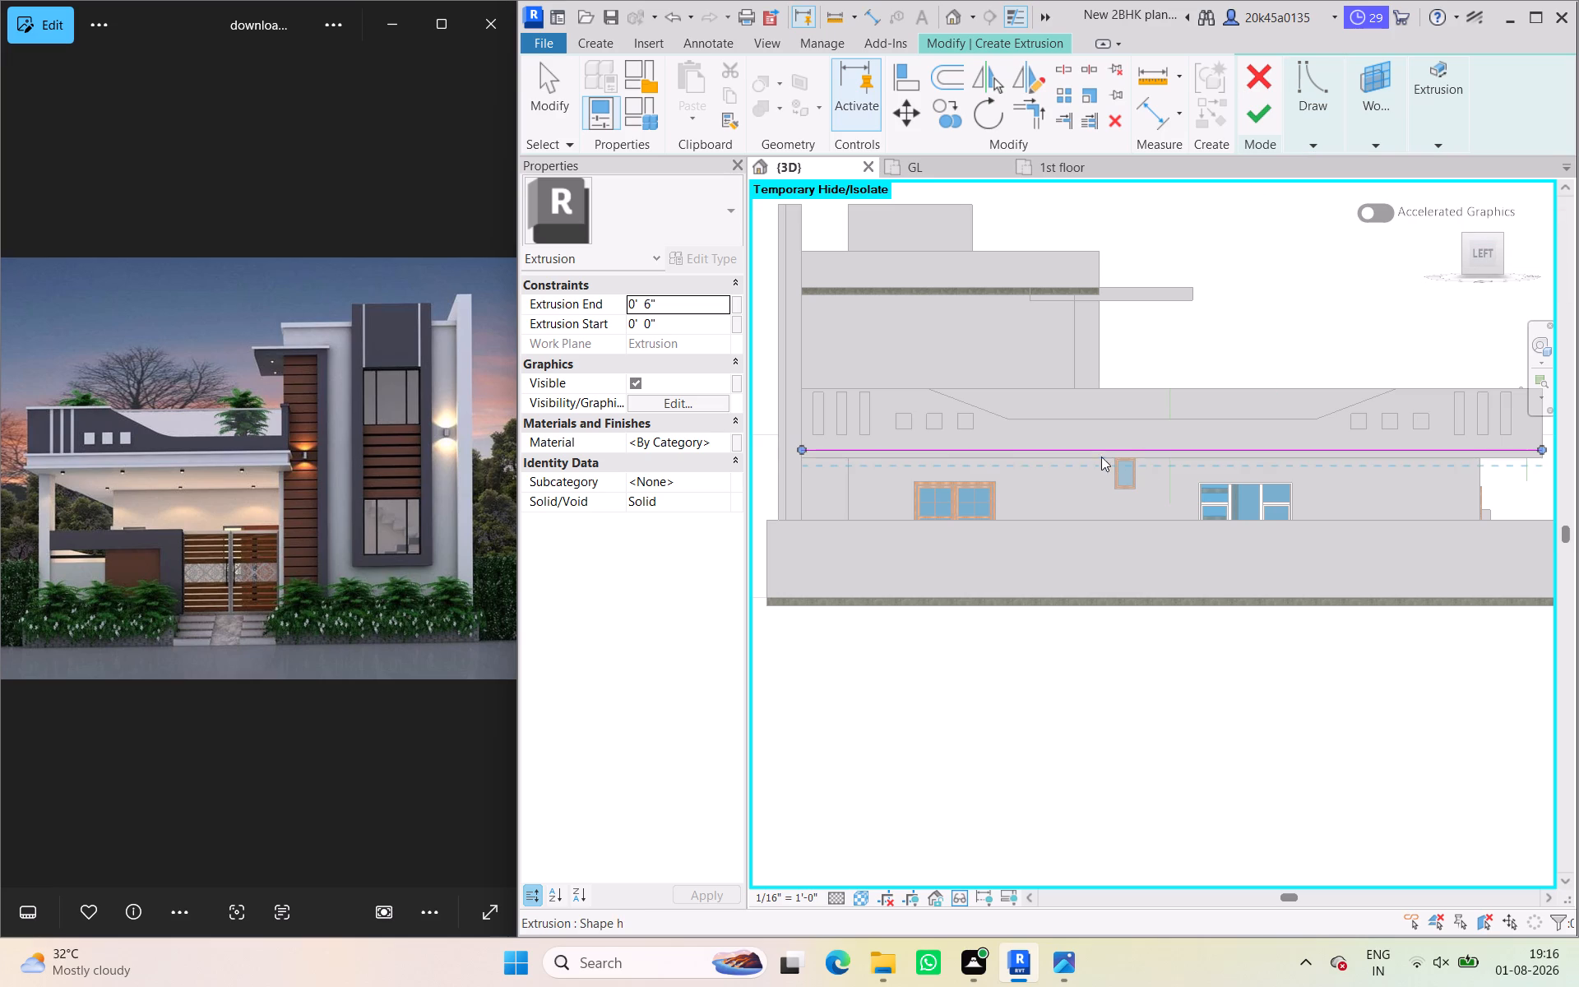
pyautogui.scroll(3, 802, 429)
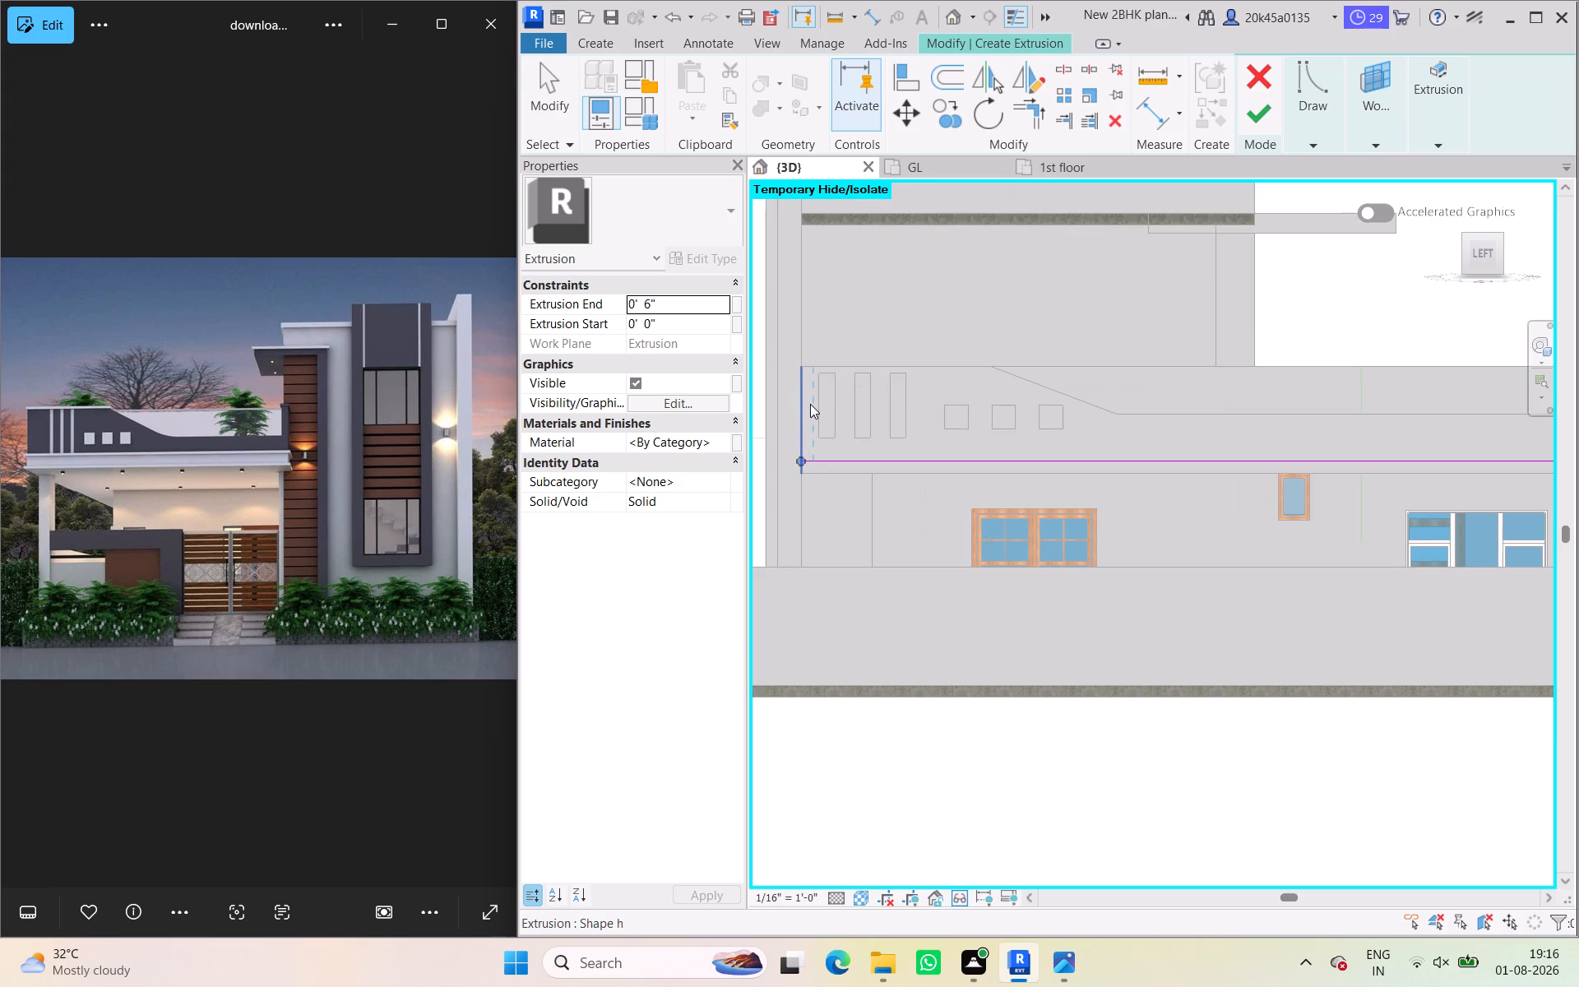
pyautogui.click(806, 408)
# Set the pick offset to 0 and add the parapet's bottom, left end and top-left edges to the sketch.
pyautogui.scroll(-1, 1014, 447)
pyautogui.moveTo(1014, 447); pyautogui.dragTo(812, 458, button='middle')
pyautogui.scroll(-1, 1288, 412)
pyautogui.moveTo(1281, 412); pyautogui.dragTo(1240, 417, button='middle')
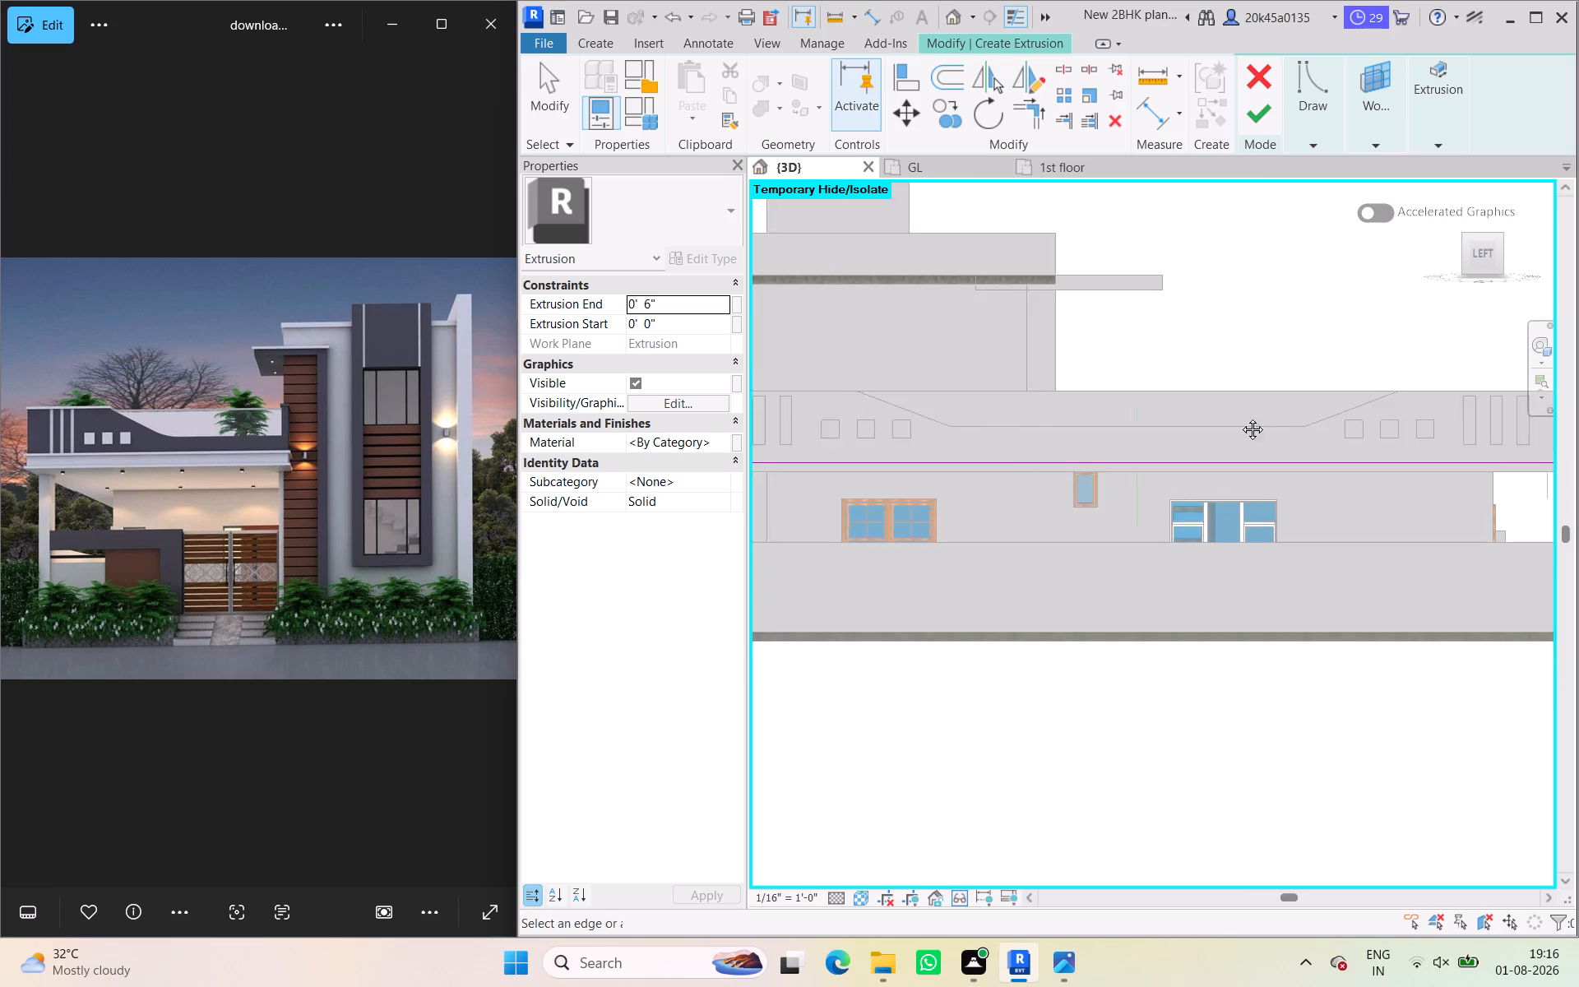
pyautogui.moveTo(1240, 417); pyautogui.dragTo(923, 461, button='middle')
pyautogui.scroll(4, 1201, 468)
pyautogui.scroll(-2, 1197, 480)
pyautogui.moveTo(1205, 478); pyautogui.dragTo(1444, 421, button='middle')
pyautogui.scroll(-2, 1309, 433)
pyautogui.moveTo(1321, 435); pyautogui.dragTo(1479, 410, button='middle')
pyautogui.click(1319, 149)
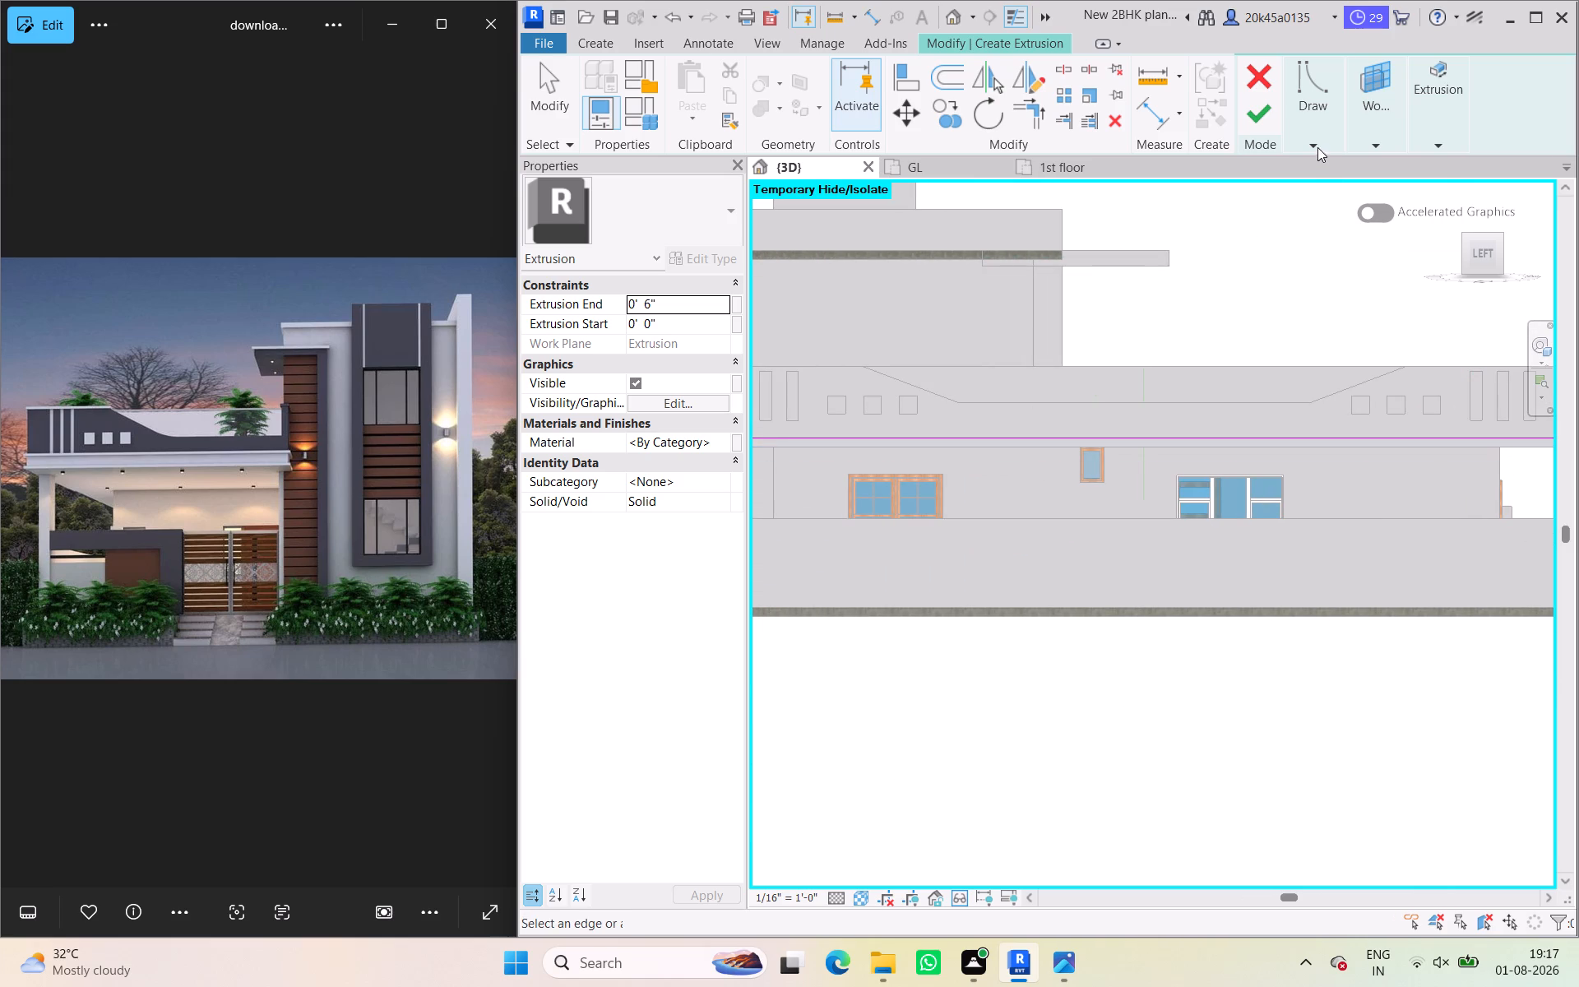
pyautogui.moveTo(1526, 169); pyautogui.dragTo(1421, 168)
pyautogui.press('0')
pyautogui.press('Return')
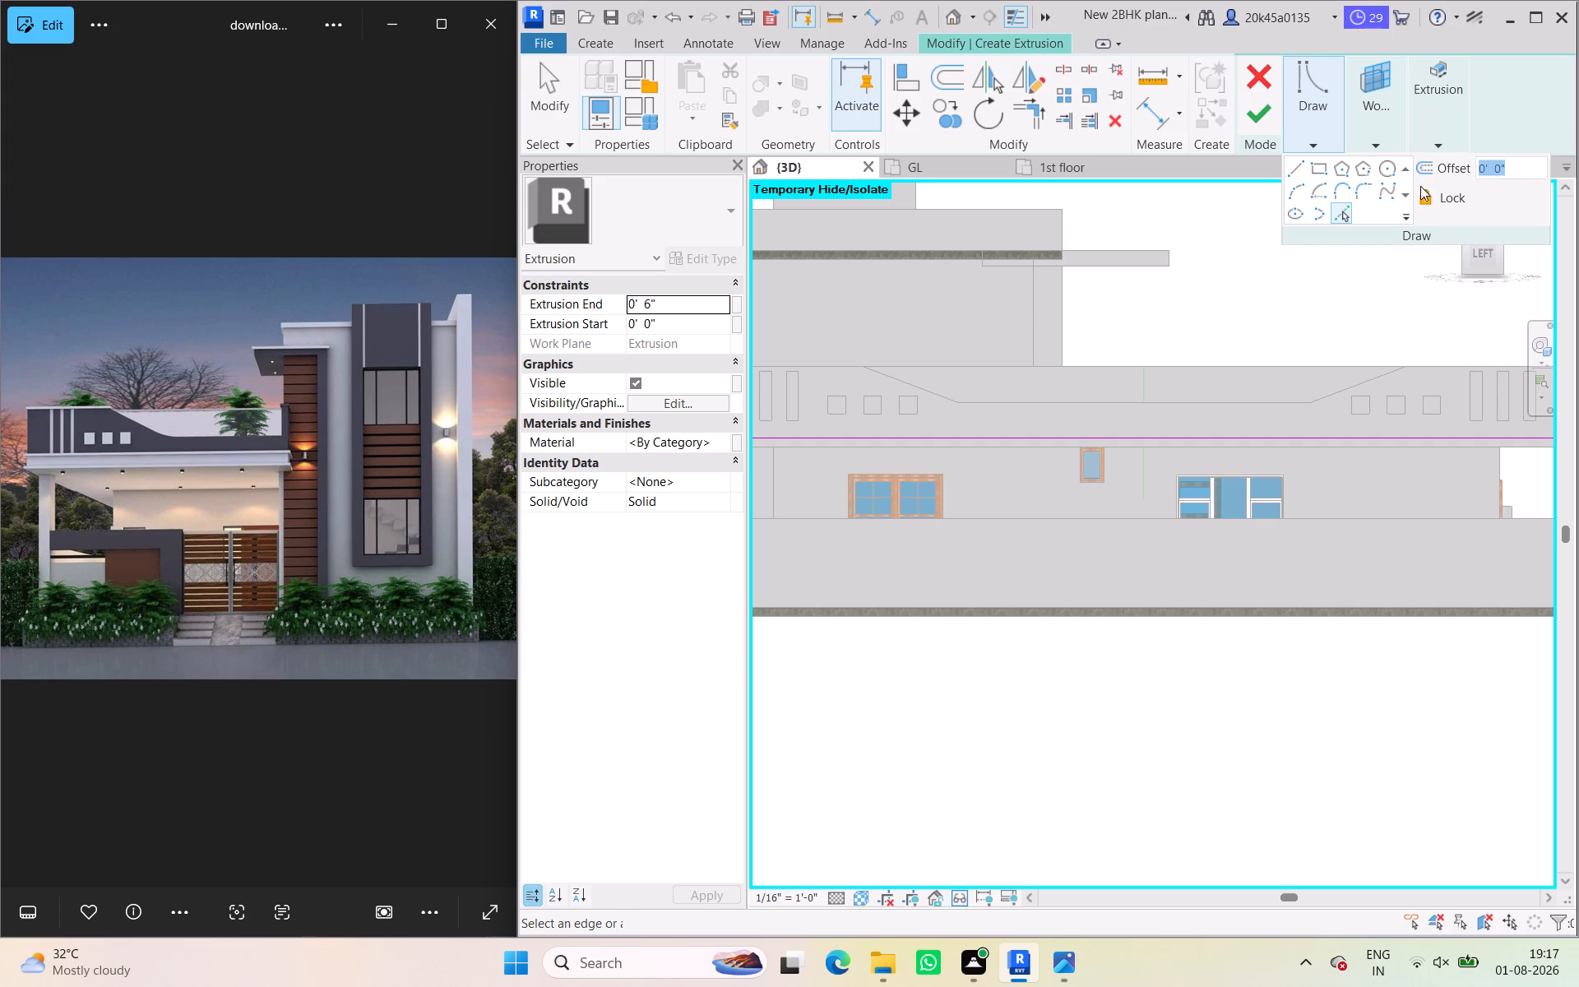
pyautogui.click(1244, 449)
pyautogui.moveTo(1100, 424); pyautogui.dragTo(1578, 428, button='middle')
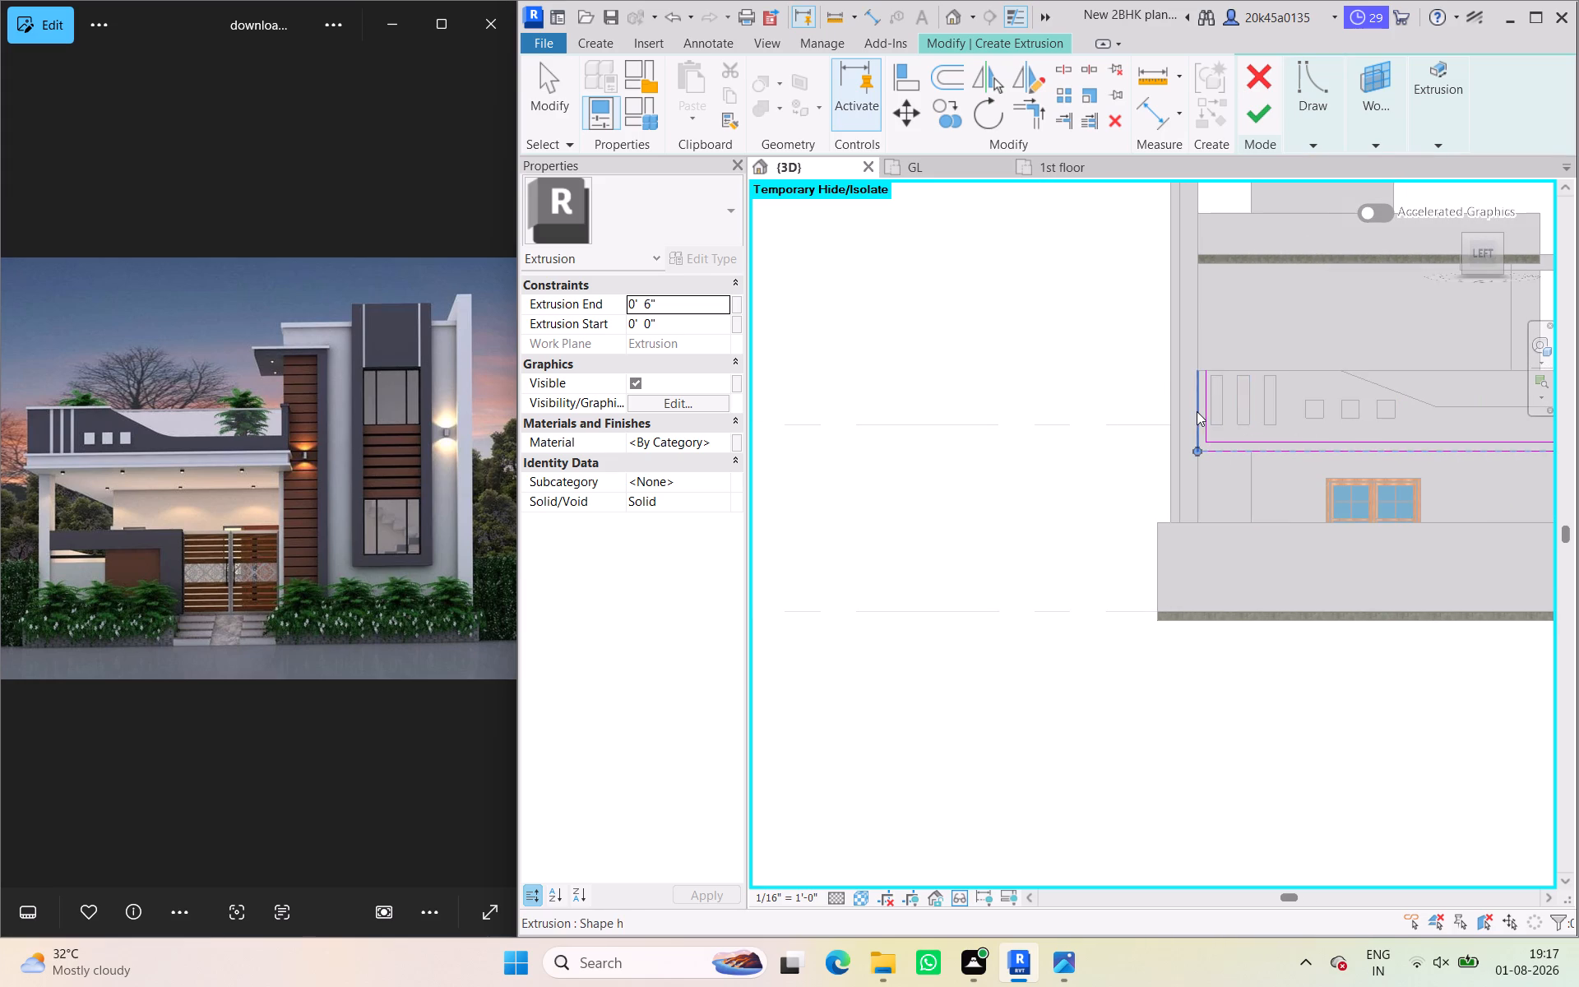
pyautogui.click(1197, 411)
pyautogui.scroll(10, 1210, 376)
pyautogui.click(1212, 379)
# Pick the parapet's right end edge and trim it to a corner with the upper horizontal line, keeping the 6" strip.
pyautogui.scroll(-2, 1257, 419)
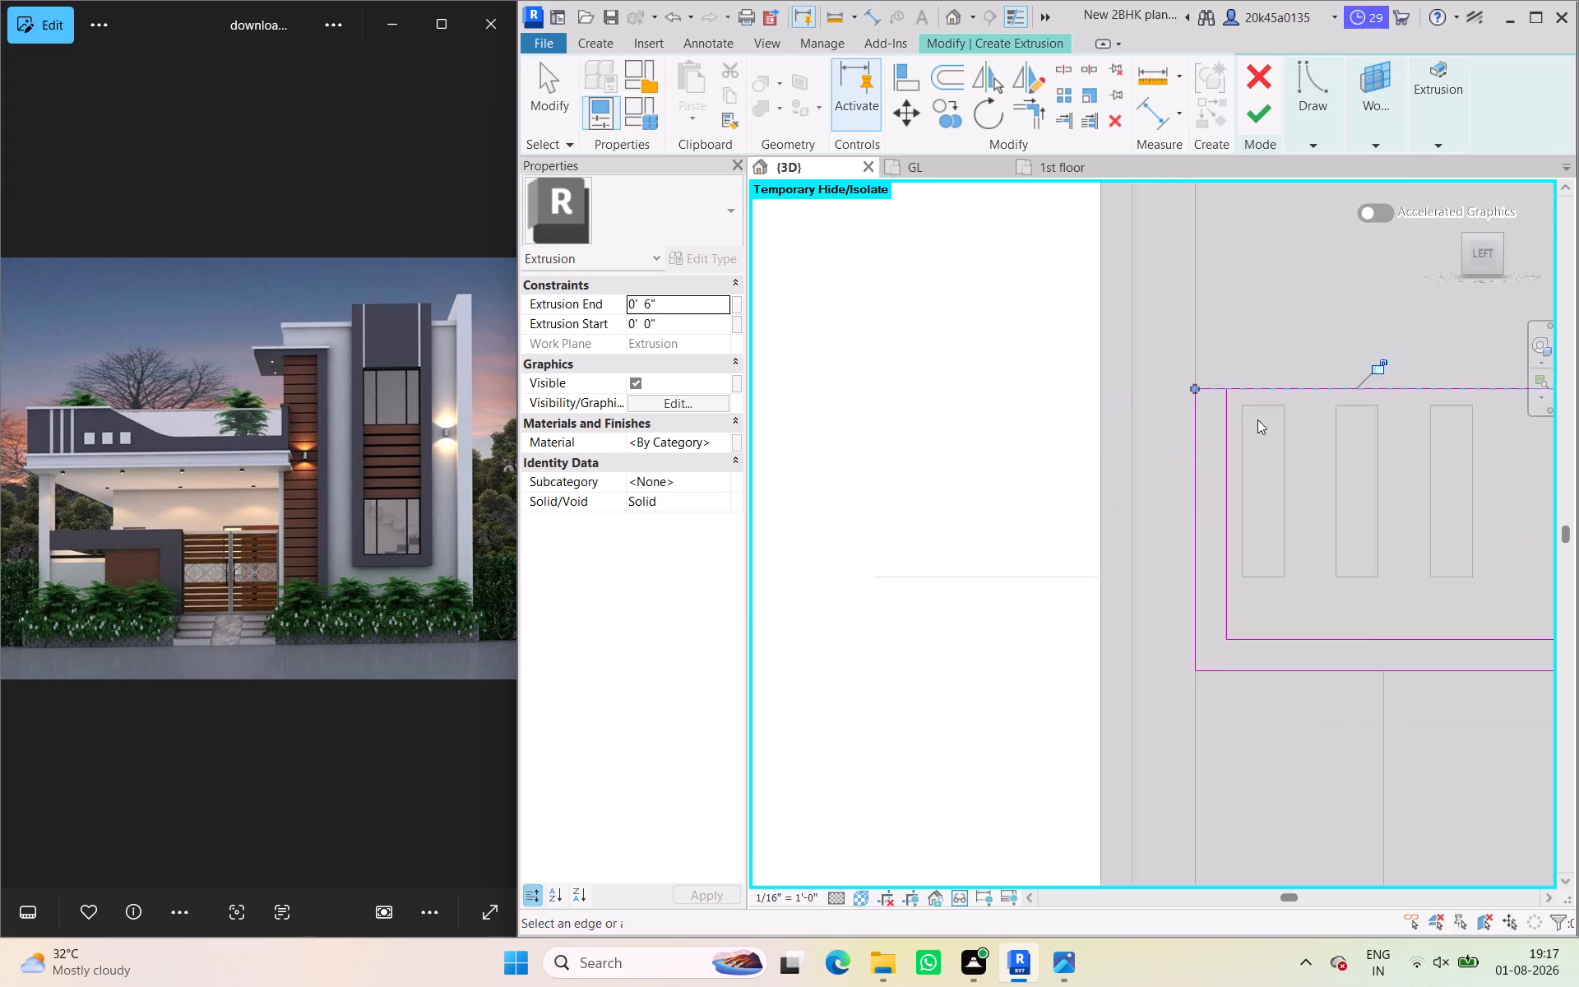
pyautogui.scroll(-8, 1257, 419)
pyautogui.moveTo(1247, 410); pyautogui.dragTo(881, 401, button='middle')
pyautogui.moveTo(1208, 424); pyautogui.dragTo(899, 423, button='middle')
pyautogui.scroll(5, 1283, 433)
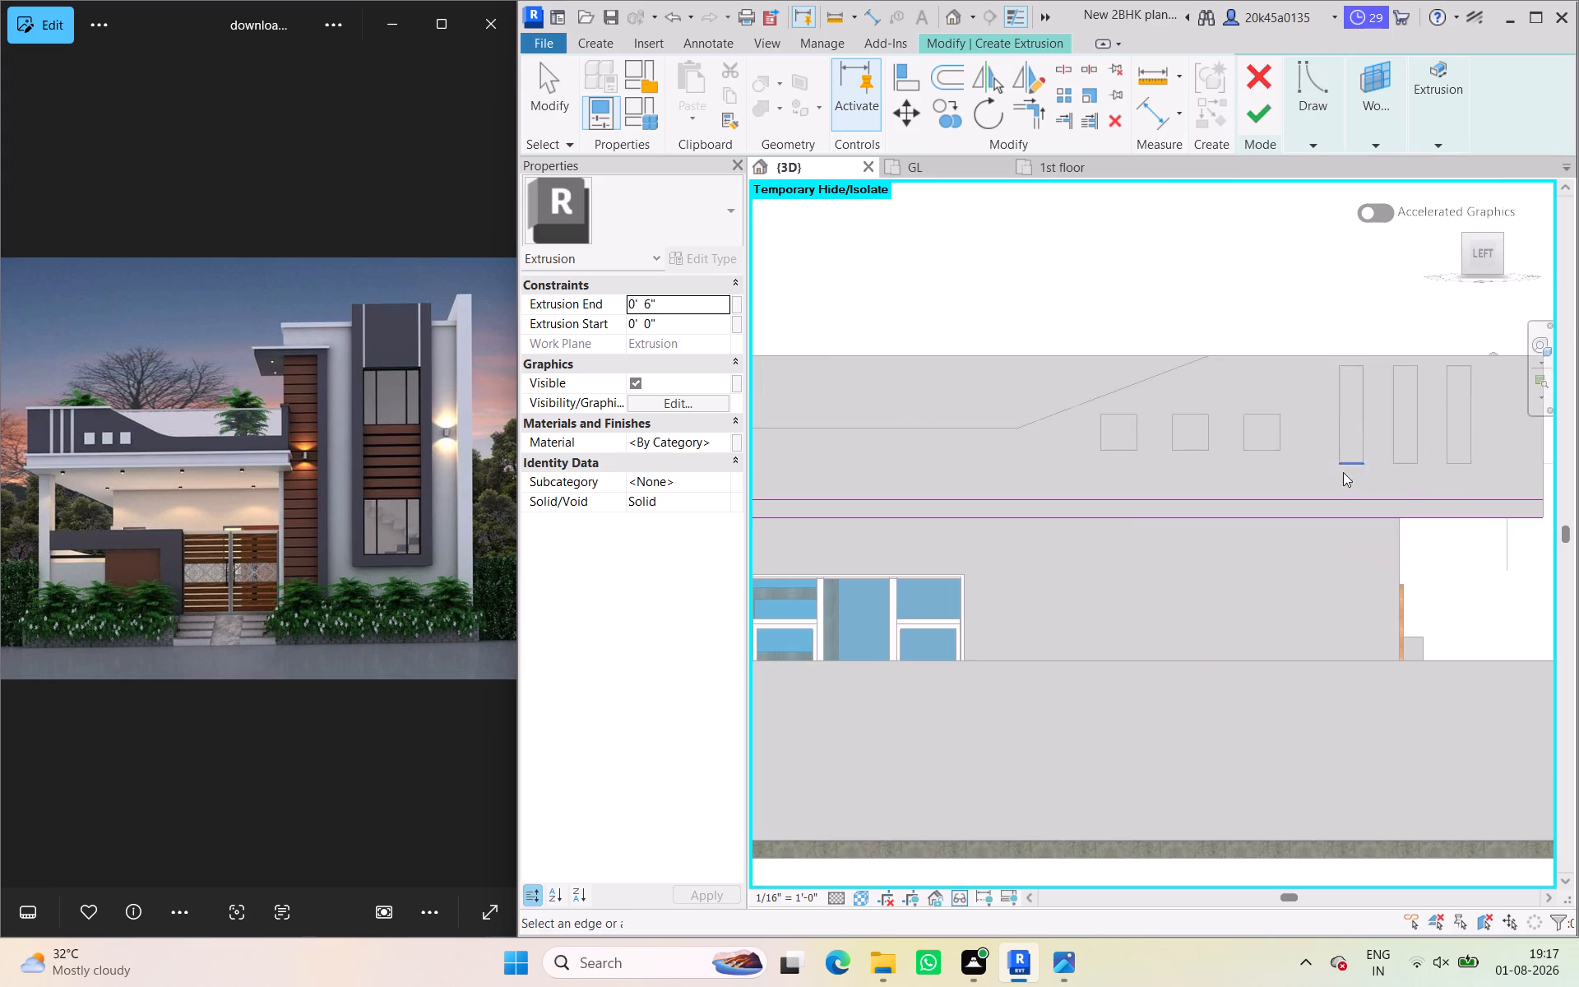
pyautogui.moveTo(1456, 497); pyautogui.dragTo(1095, 492, button='middle')
pyautogui.scroll(4, 1155, 509)
pyautogui.click(1197, 497)
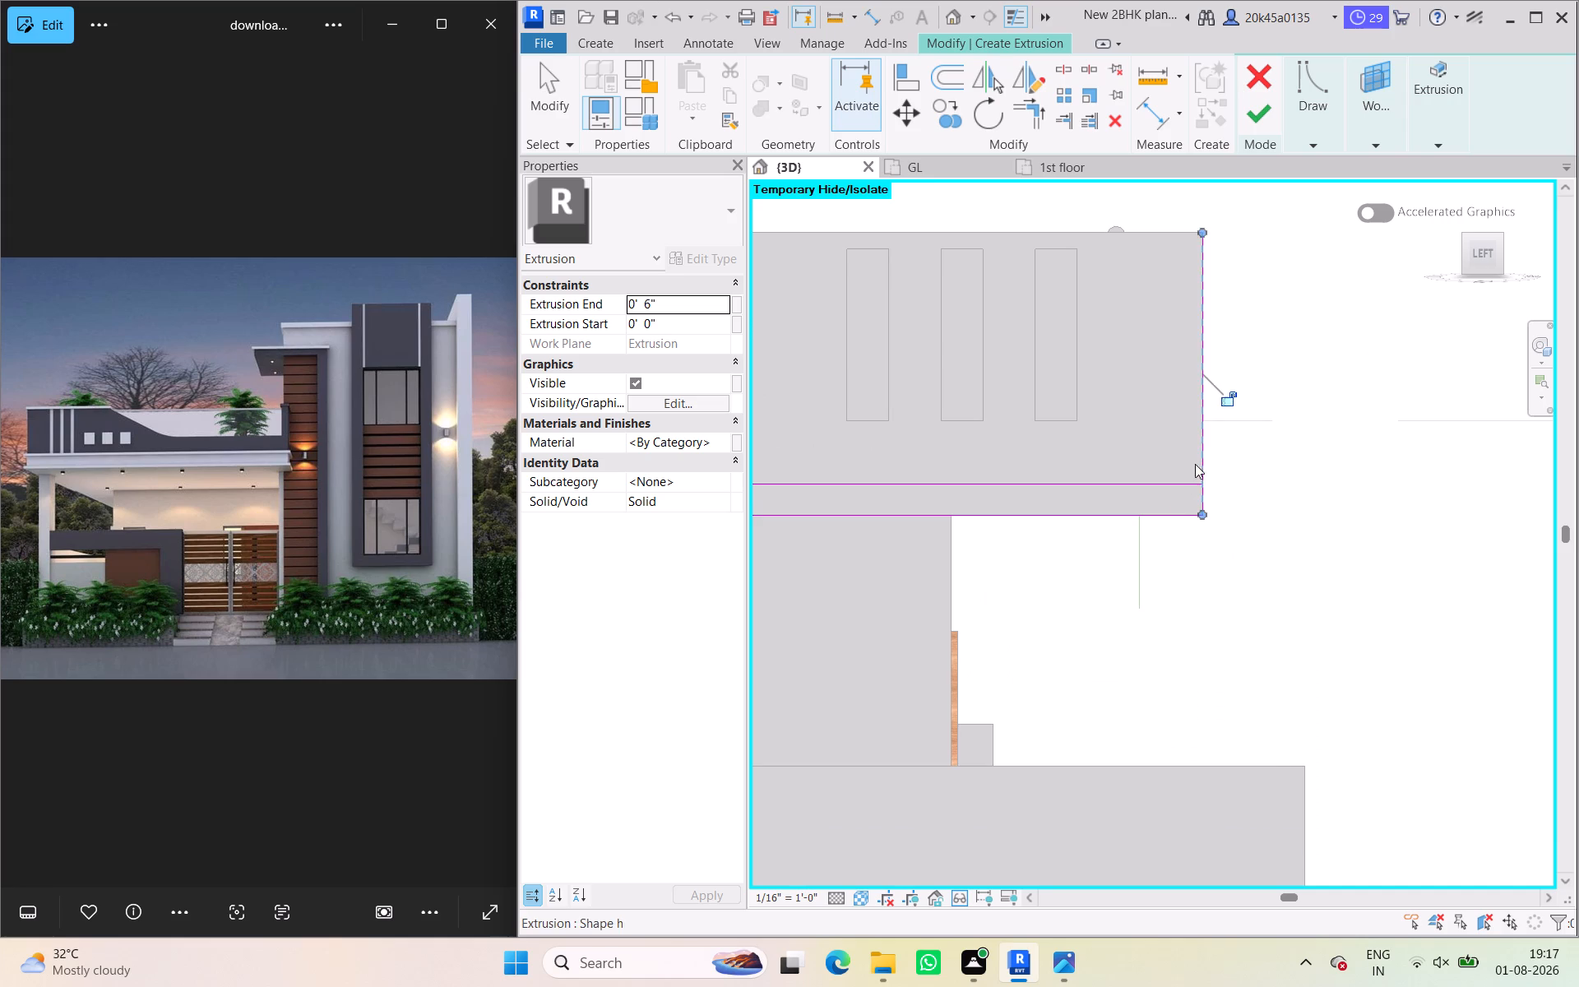
pyautogui.click(1035, 108)
pyautogui.click(1182, 475)
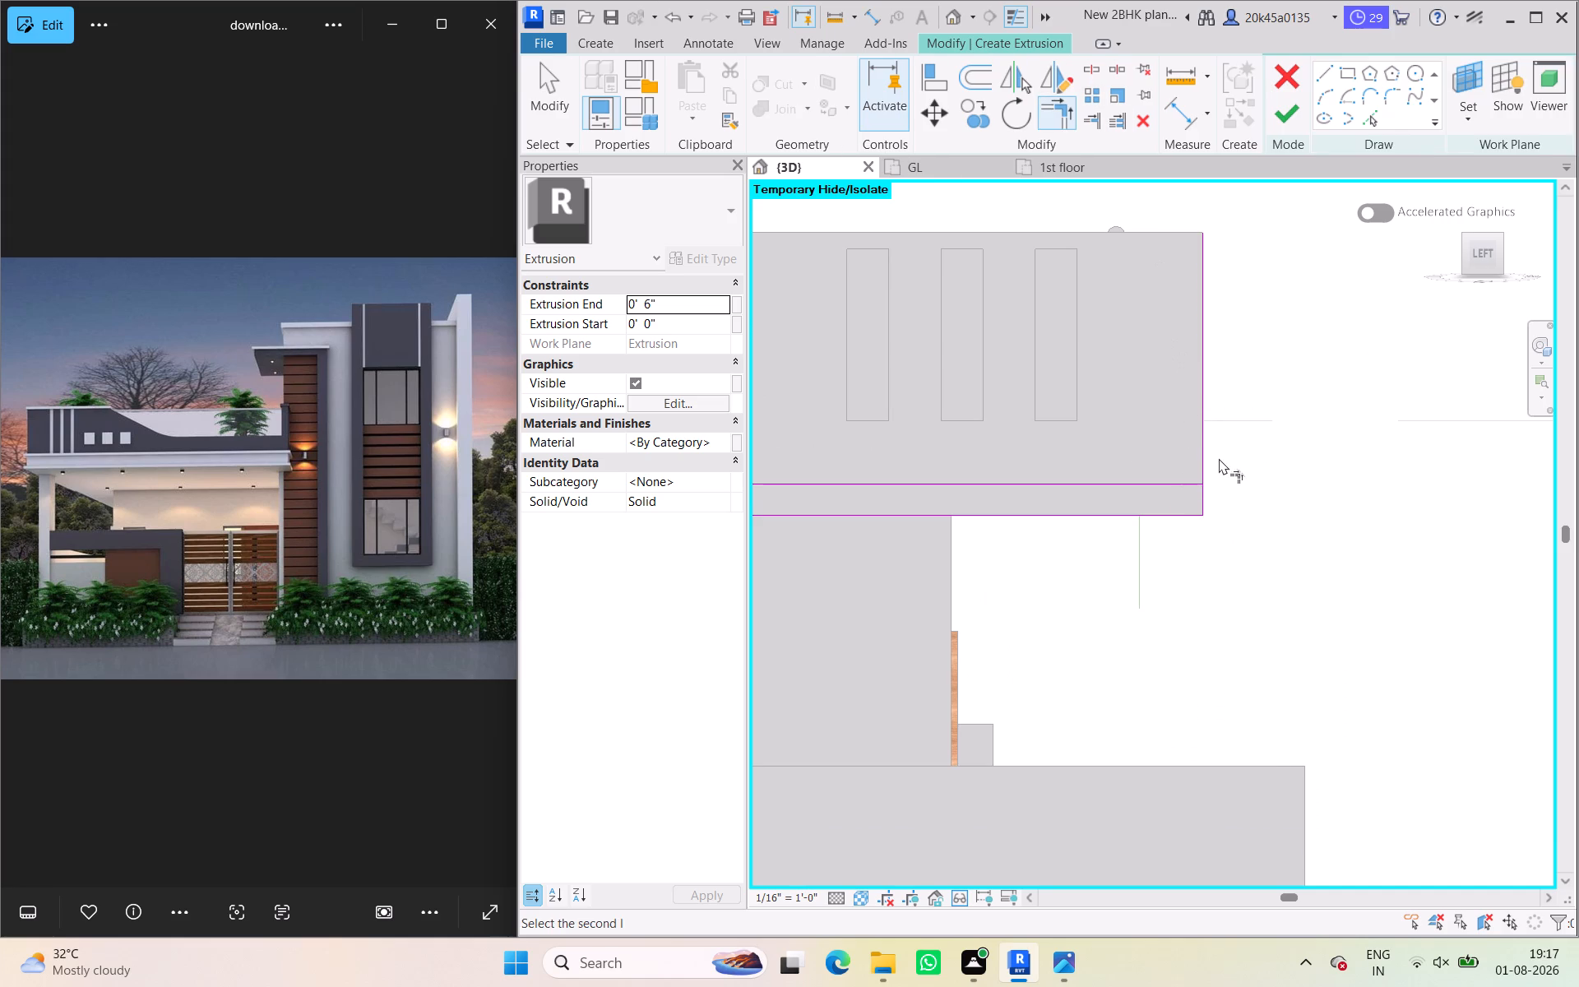
pyautogui.click(1202, 493)
# Trim the top-left edge to the inner vertical line, closing the 6" L-shaped border, and finish the extrusion sketch.
pyautogui.scroll(-10, 1086, 439)
pyautogui.moveTo(1032, 416); pyautogui.dragTo(1516, 422, button='middle')
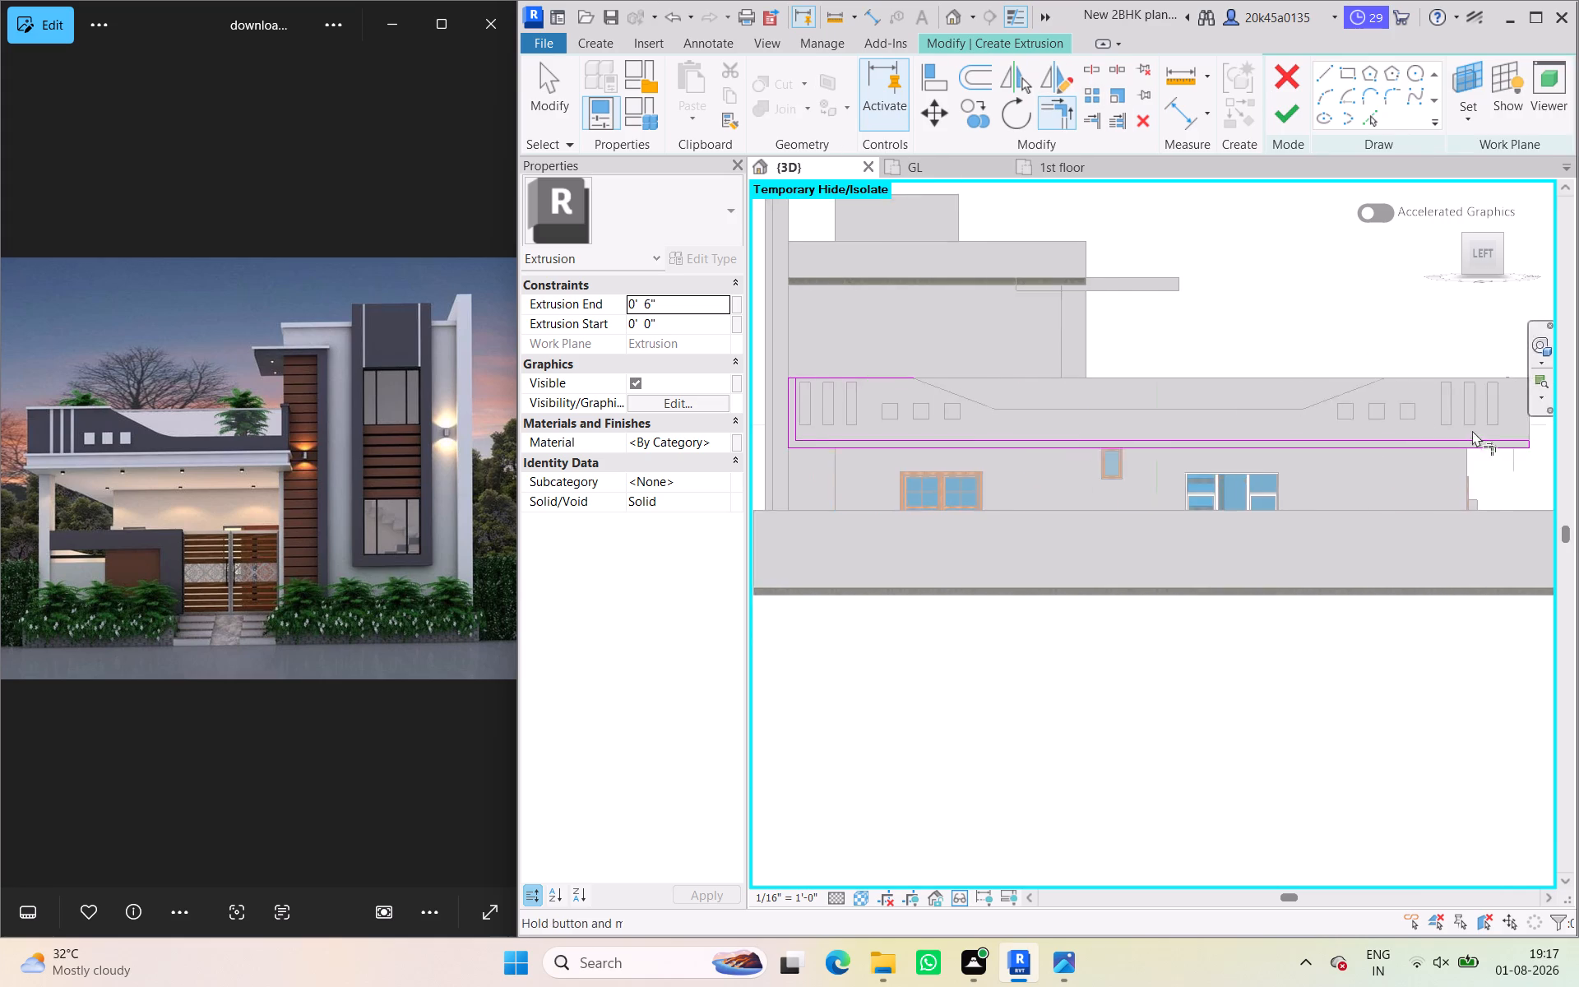
pyautogui.moveTo(1032, 476); pyautogui.dragTo(1265, 506, button='middle')
pyautogui.scroll(9, 1072, 440)
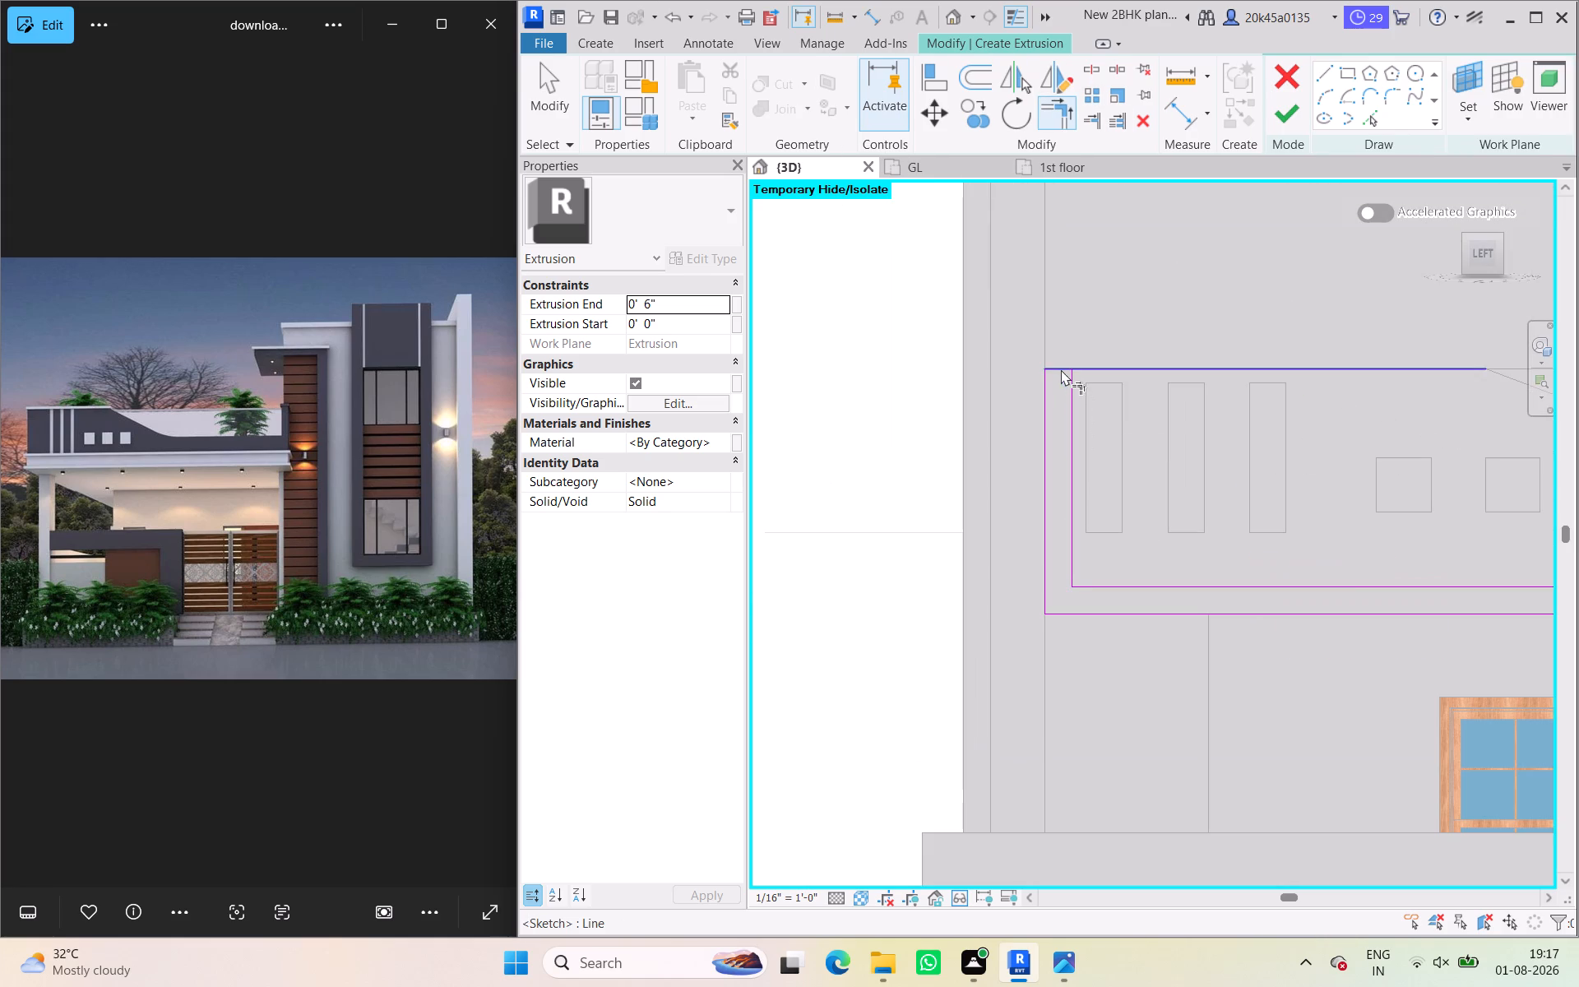
pyautogui.click(1061, 369)
pyautogui.click(1074, 391)
pyautogui.scroll(-4, 1085, 381)
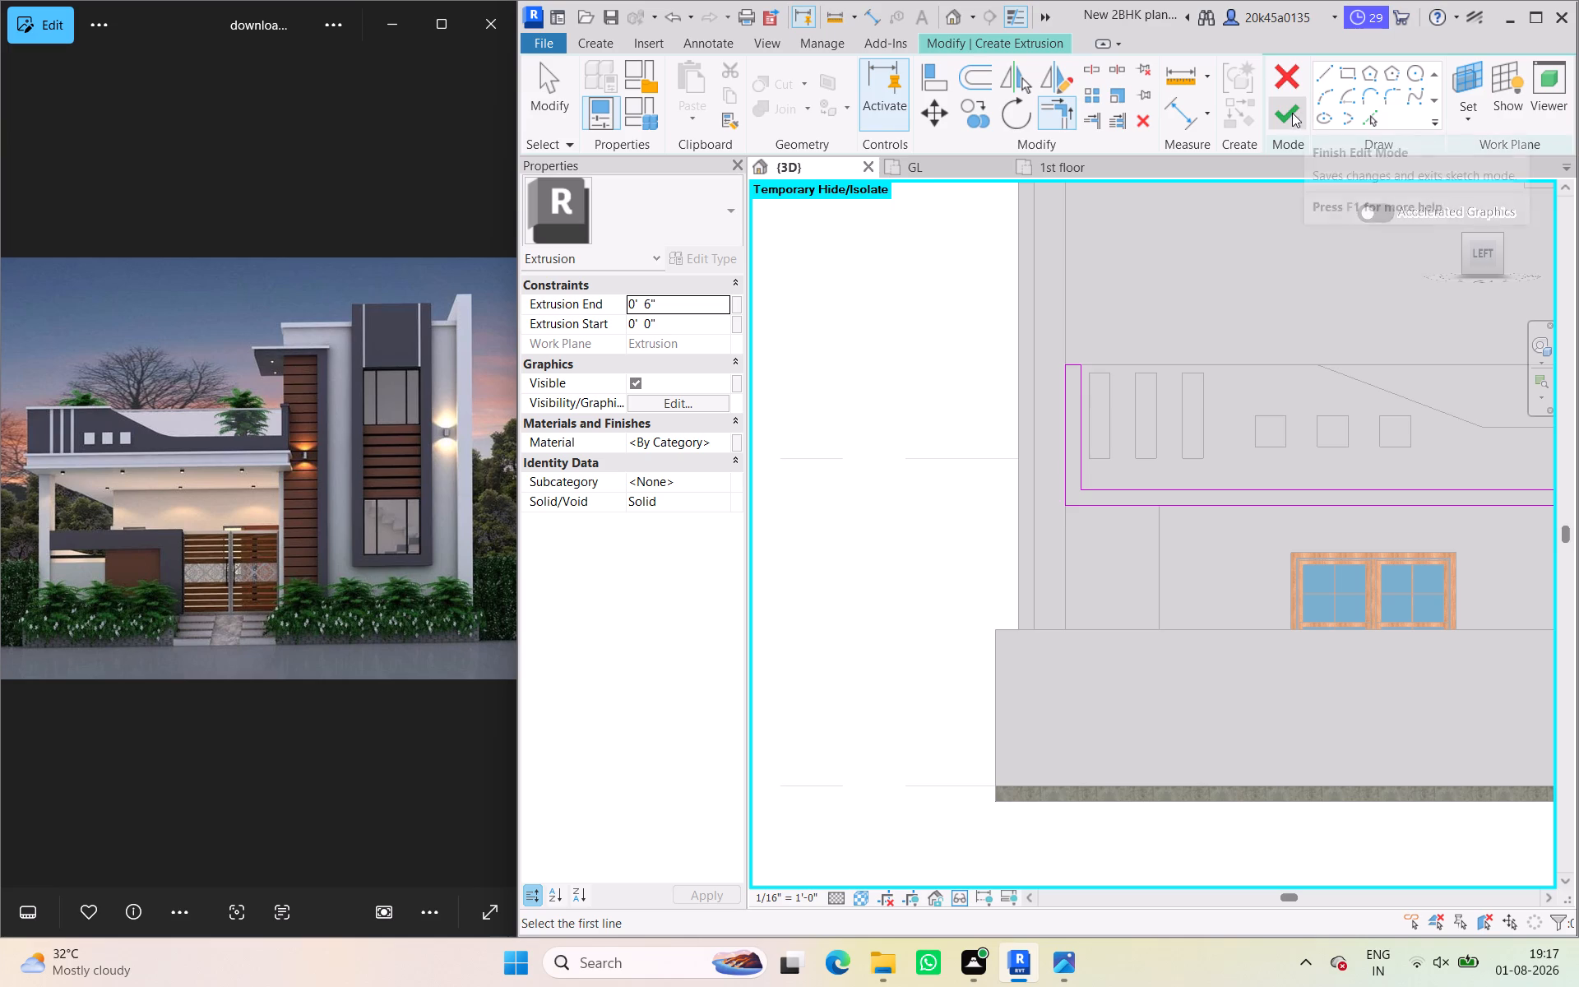
pyautogui.click(1292, 113)
# Finish the in-place parapet model.
pyautogui.scroll(-3, 1243, 338)
pyautogui.moveTo(1240, 342); pyautogui.dragTo(1129, 346, button='middle')
pyautogui.click(1234, 297)
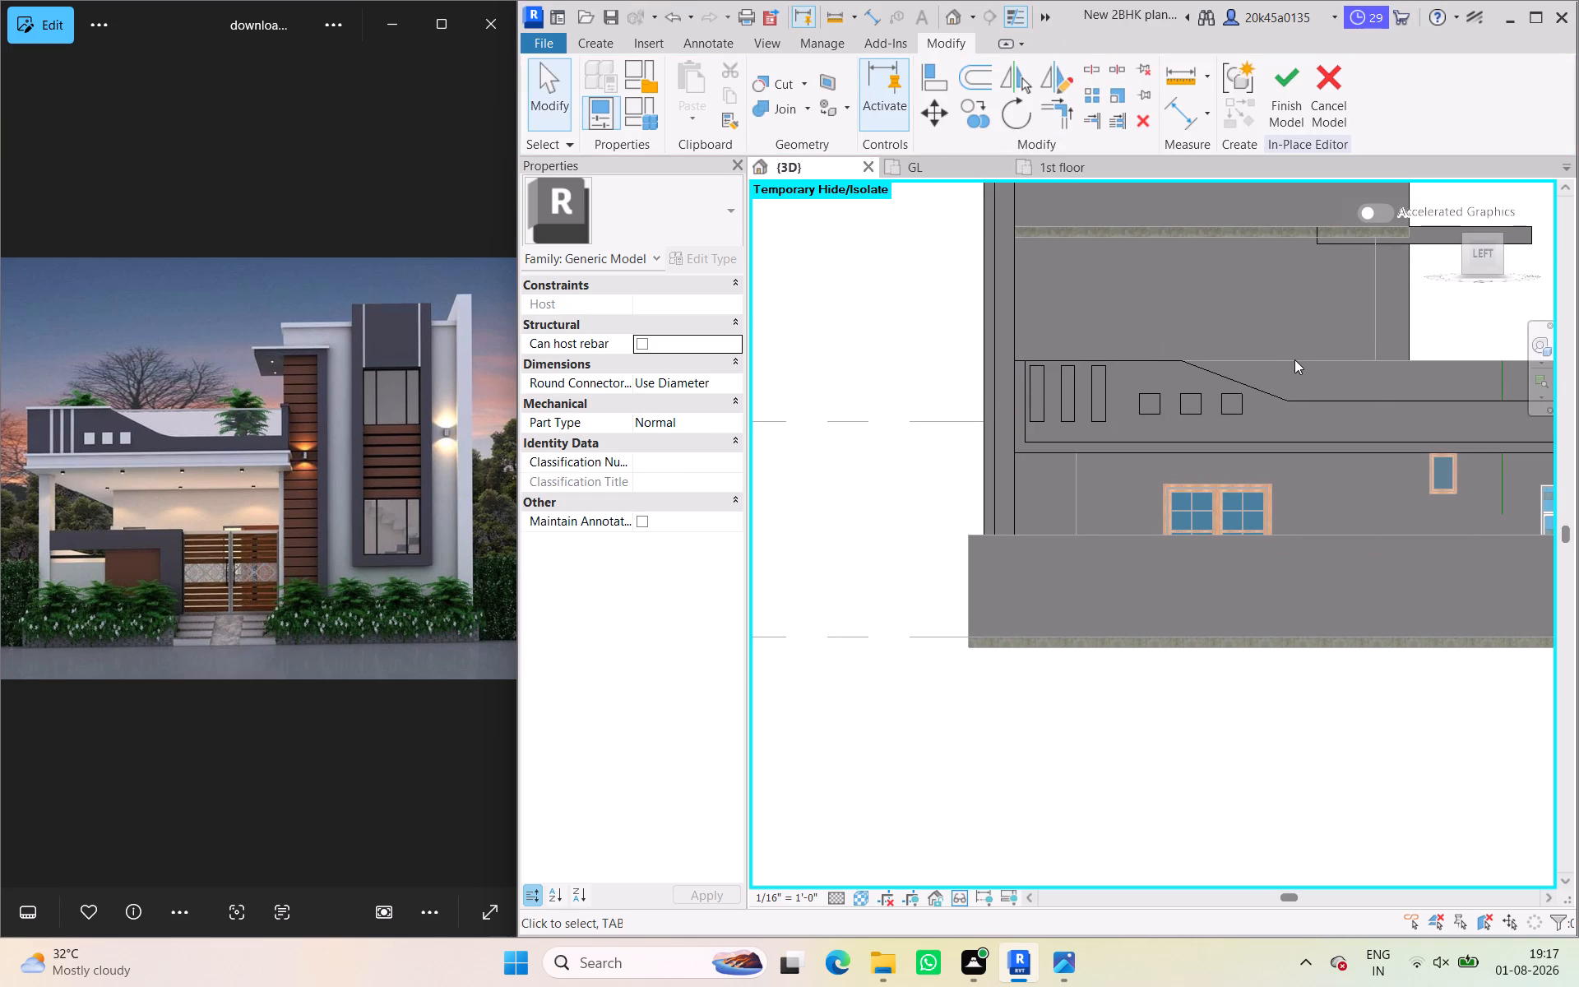
pyautogui.scroll(-2, 1322, 340)
pyautogui.moveTo(1306, 341); pyautogui.dragTo(1146, 362, button='middle')
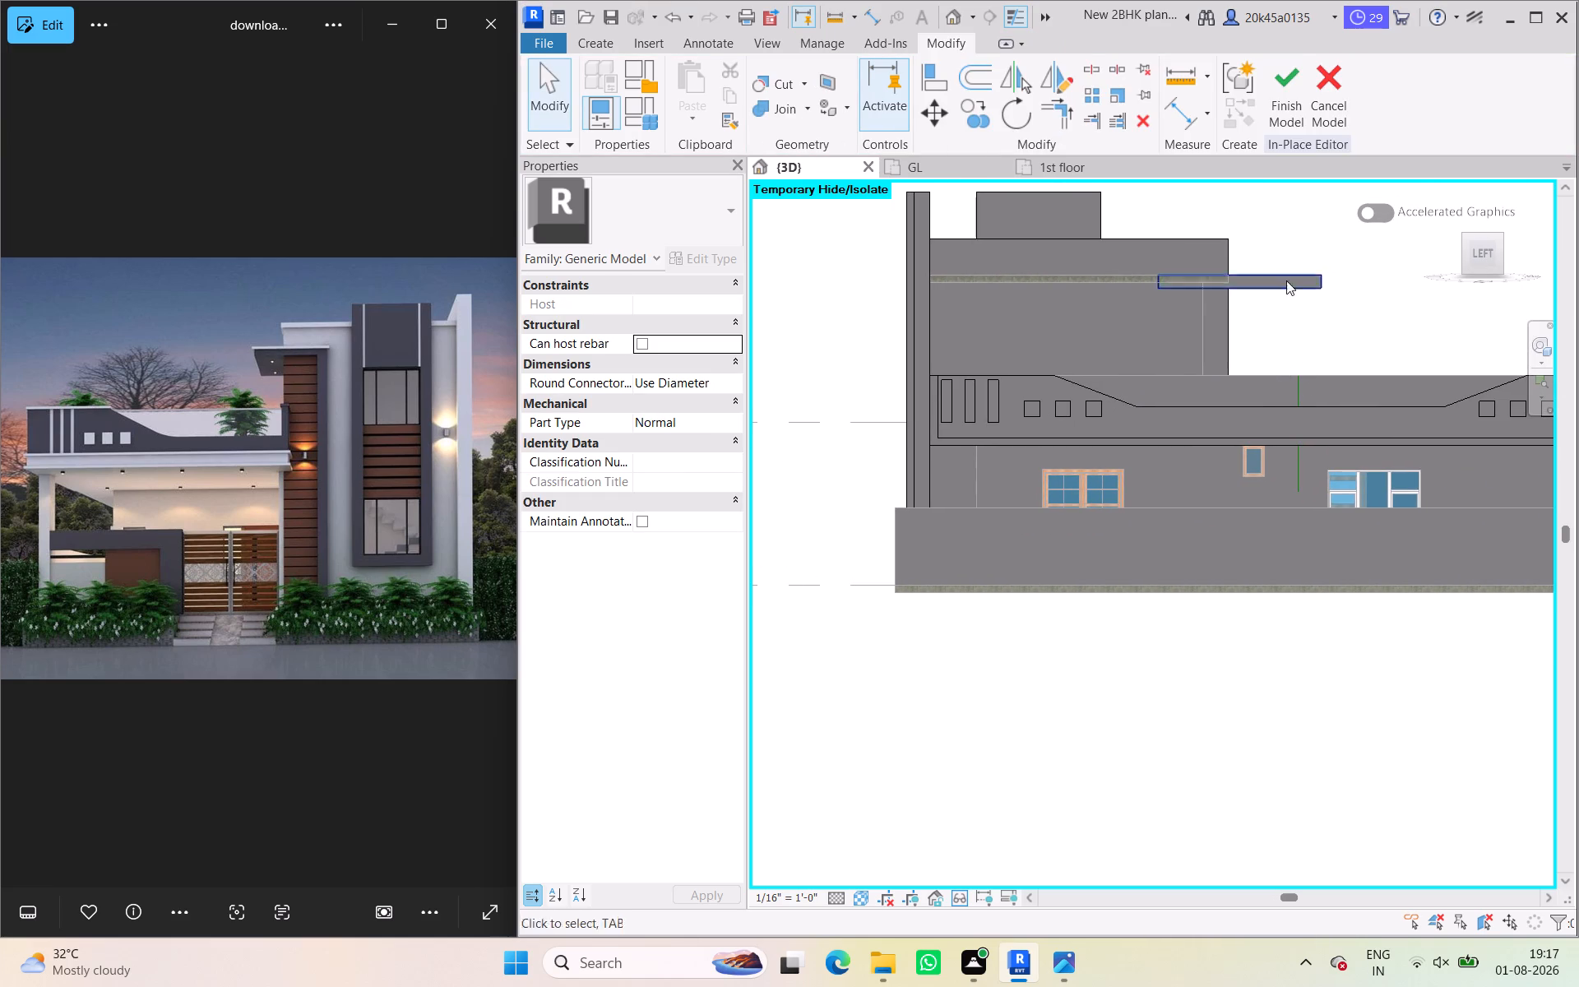
pyautogui.click(1289, 80)
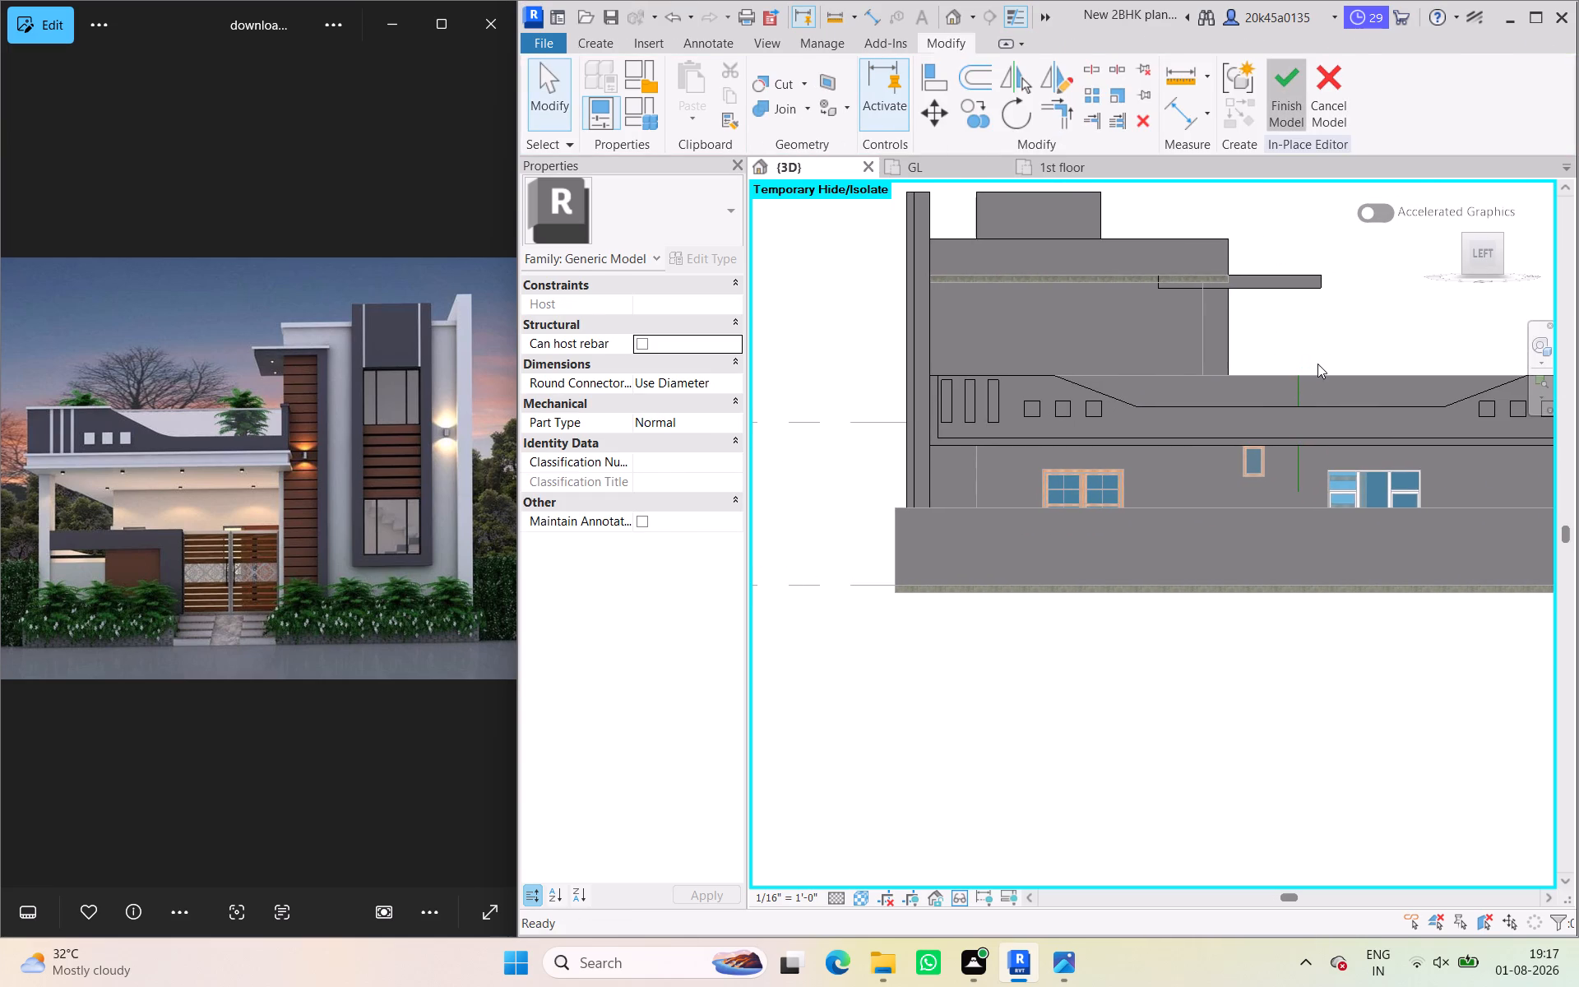
# Open the profile of the Generic - 9" parapet wall behind the sloped extrusion for editing.
pyautogui.click(1277, 377)
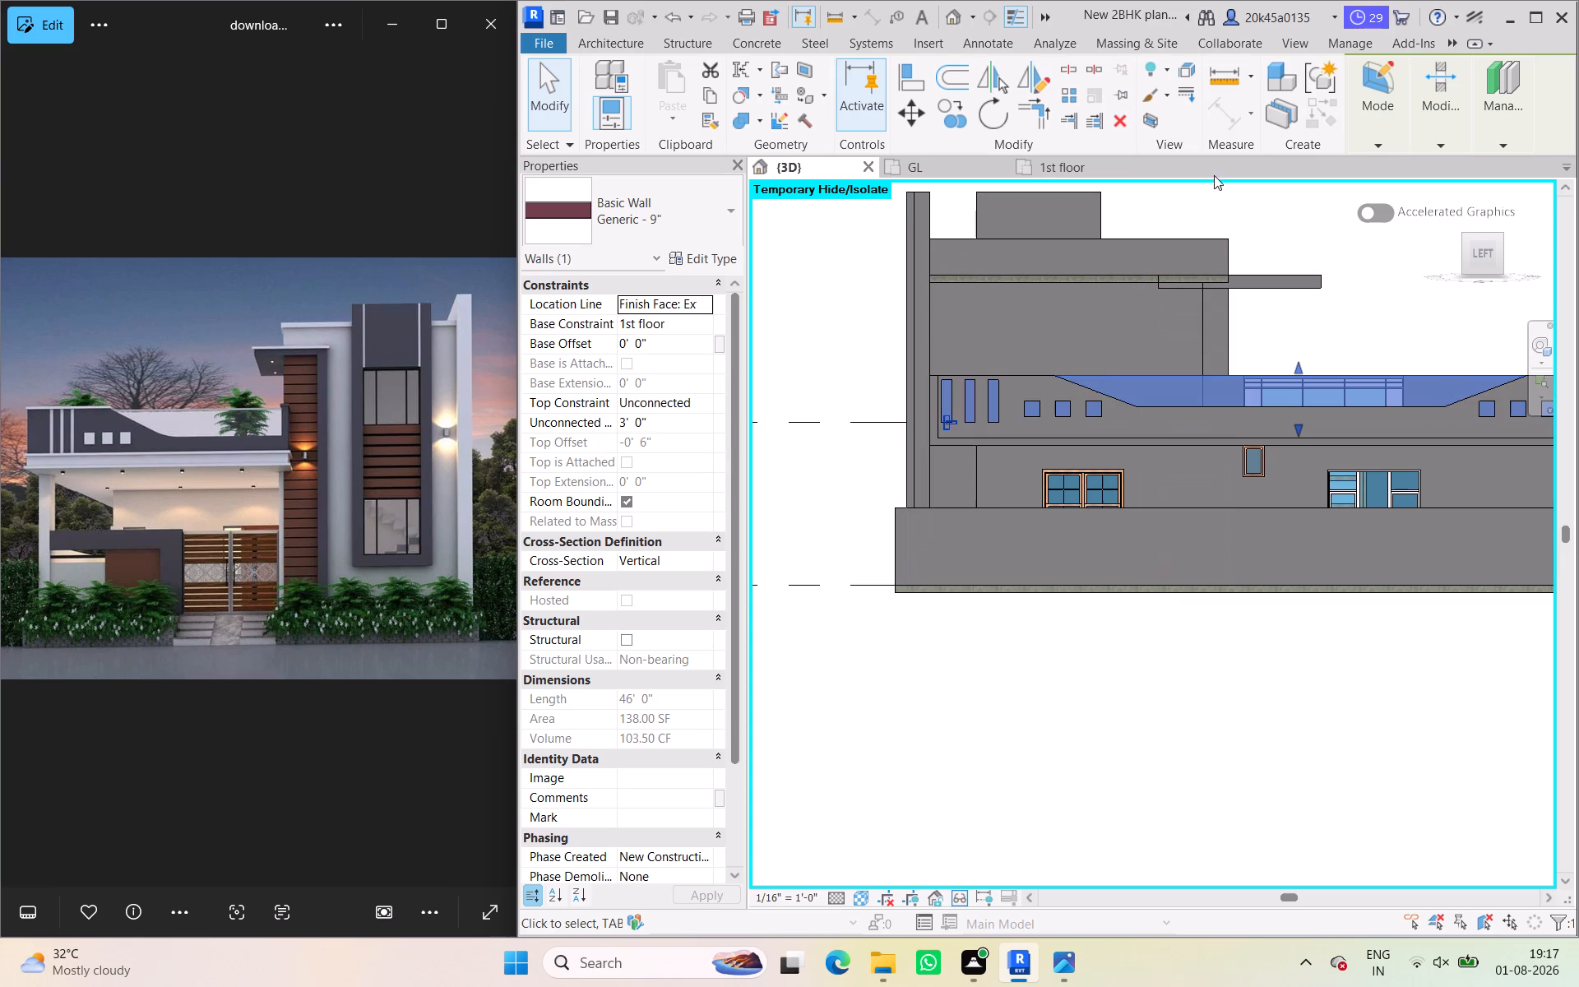
pyautogui.doubleClick(1253, 386)
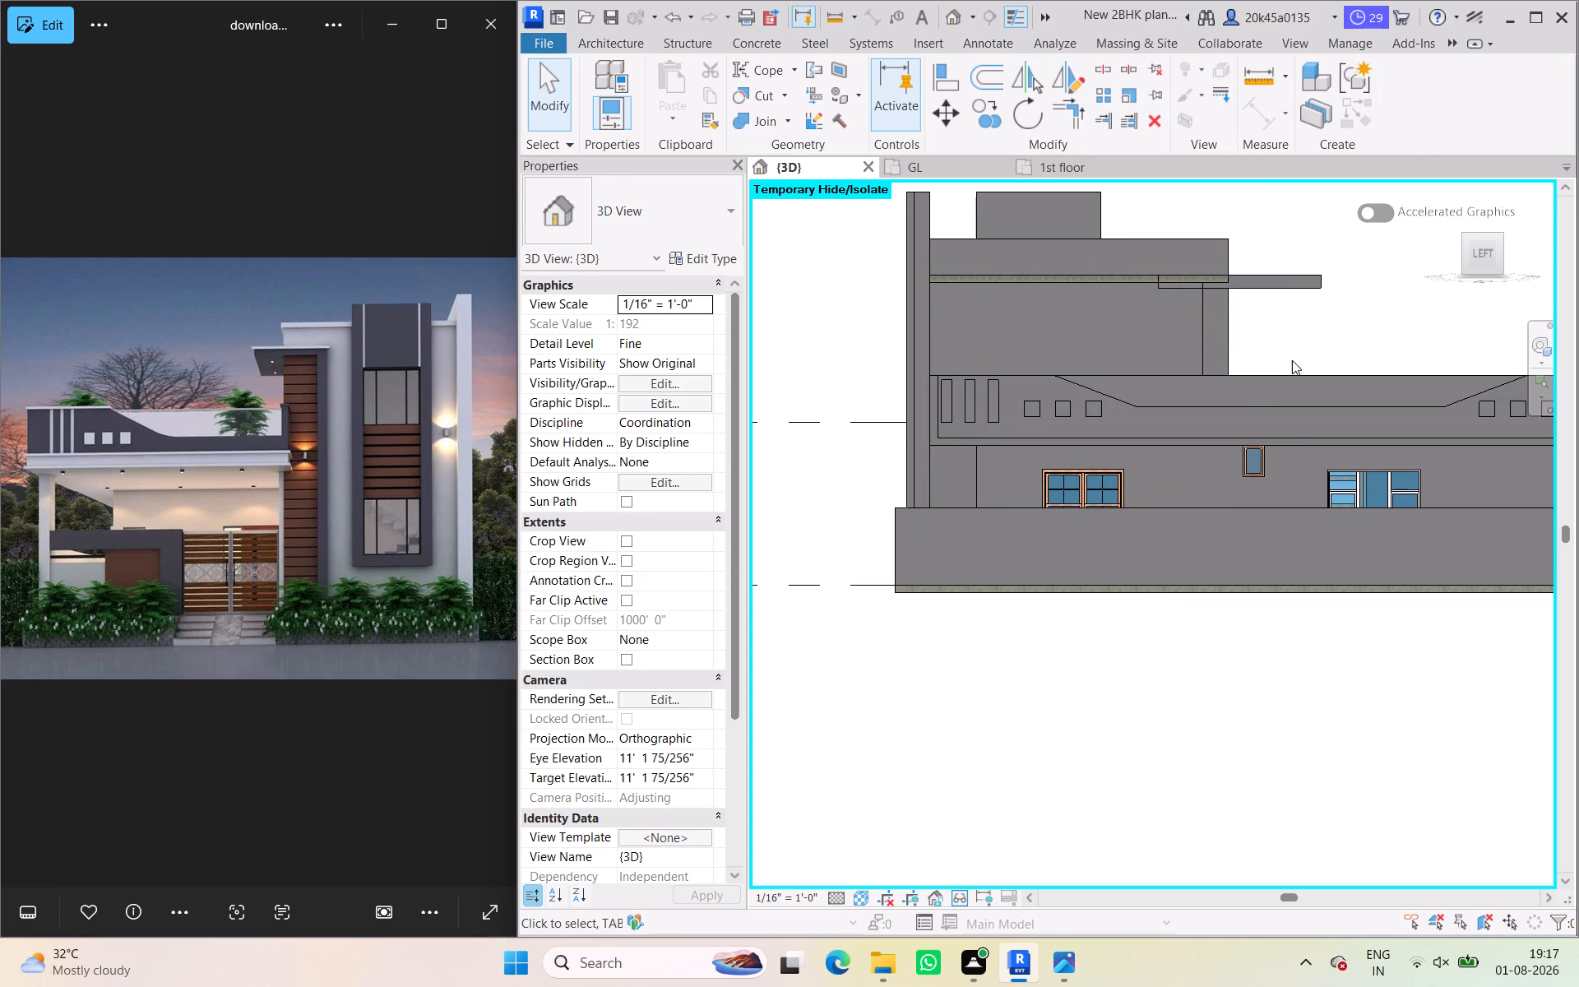
pyautogui.click(1310, 332)
pyautogui.doubleClick(1272, 375)
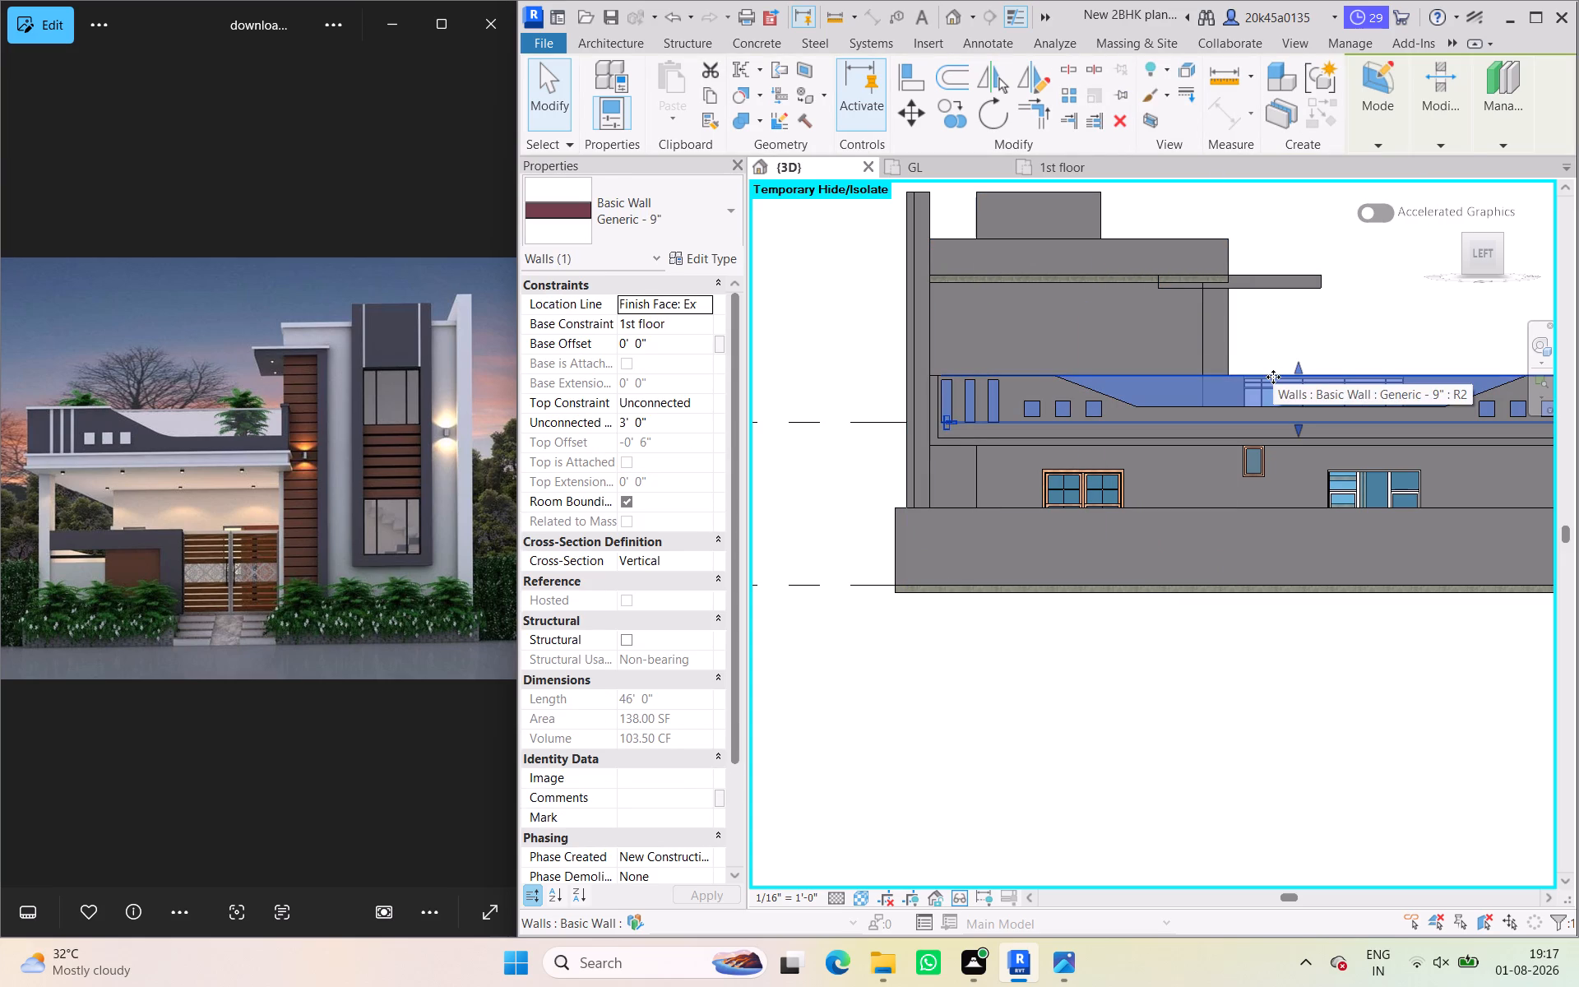
pyautogui.click(1386, 134)
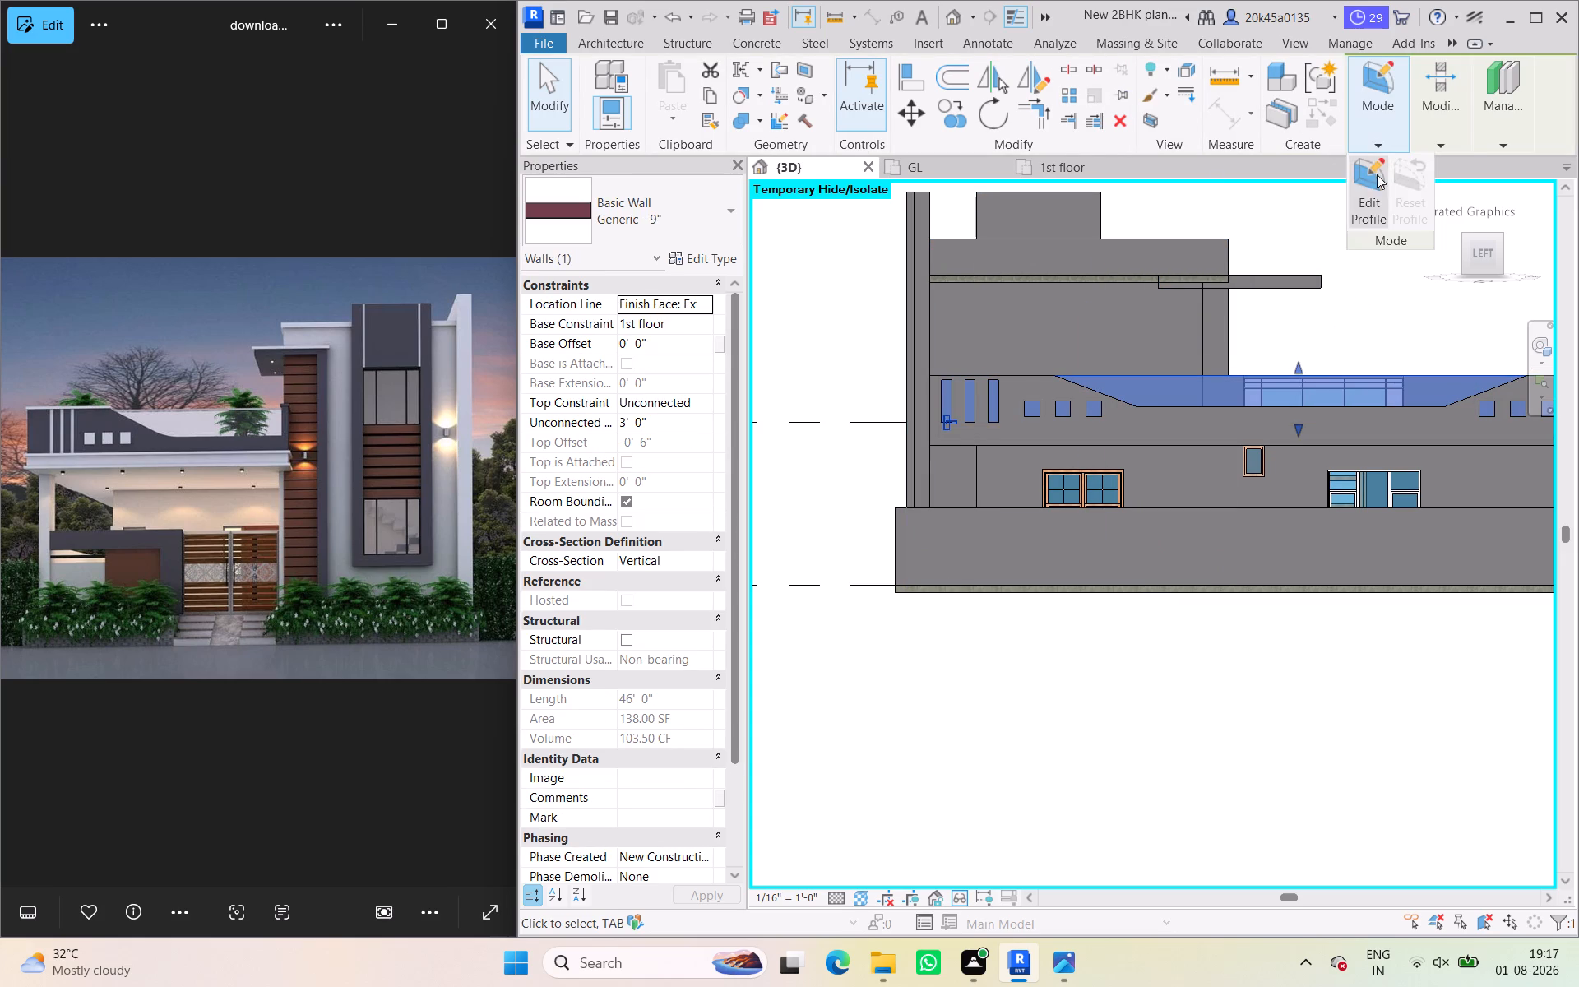
pyautogui.click(1374, 183)
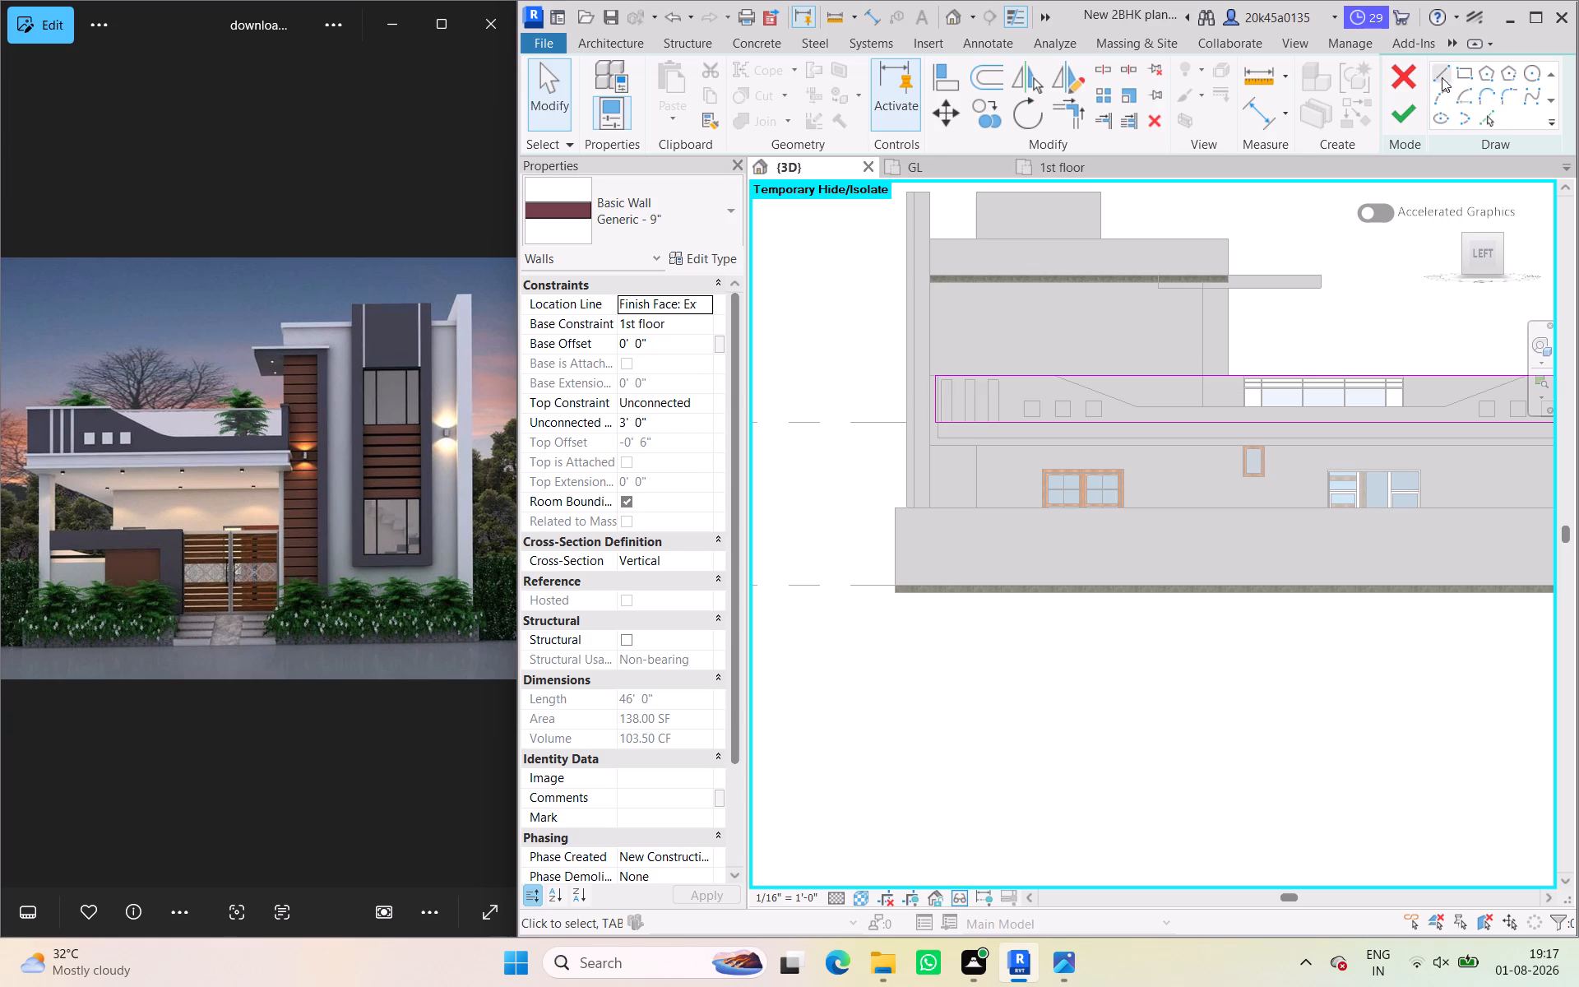
# Draw two 2' vertical lines from the inner ends of the parapet's slopes up to the wall profile's top edge.
pyautogui.click(1440, 73)
pyautogui.click(1140, 405)
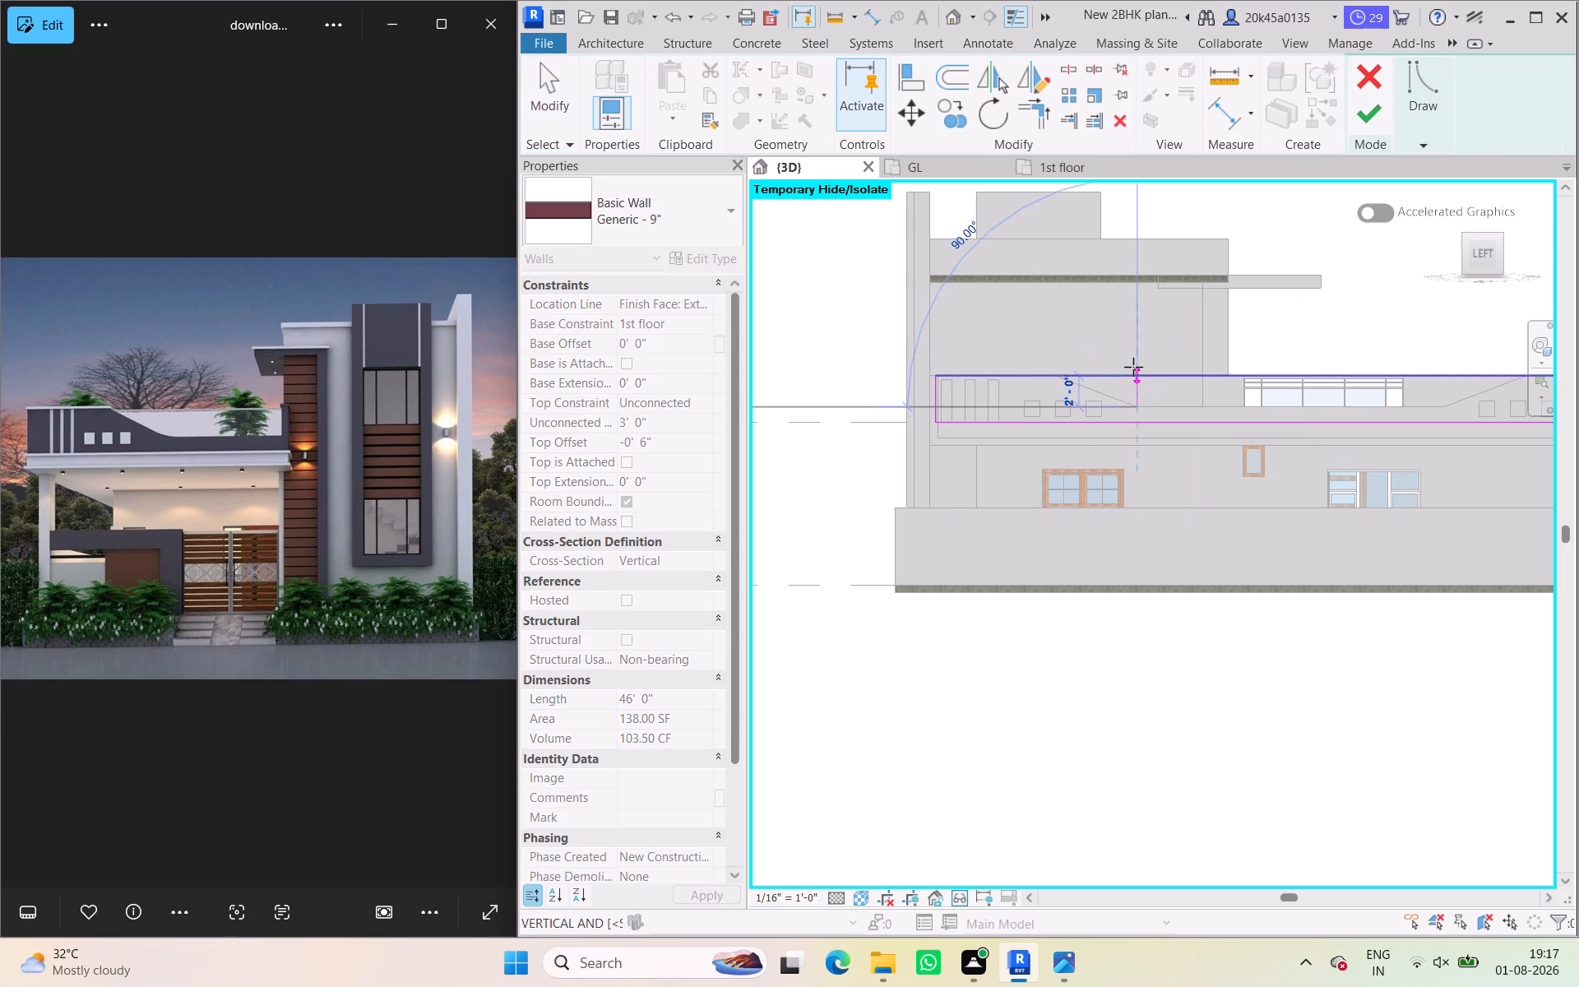
pyautogui.click(1133, 367)
pyautogui.moveTo(1305, 311); pyautogui.dragTo(1155, 340, button='middle')
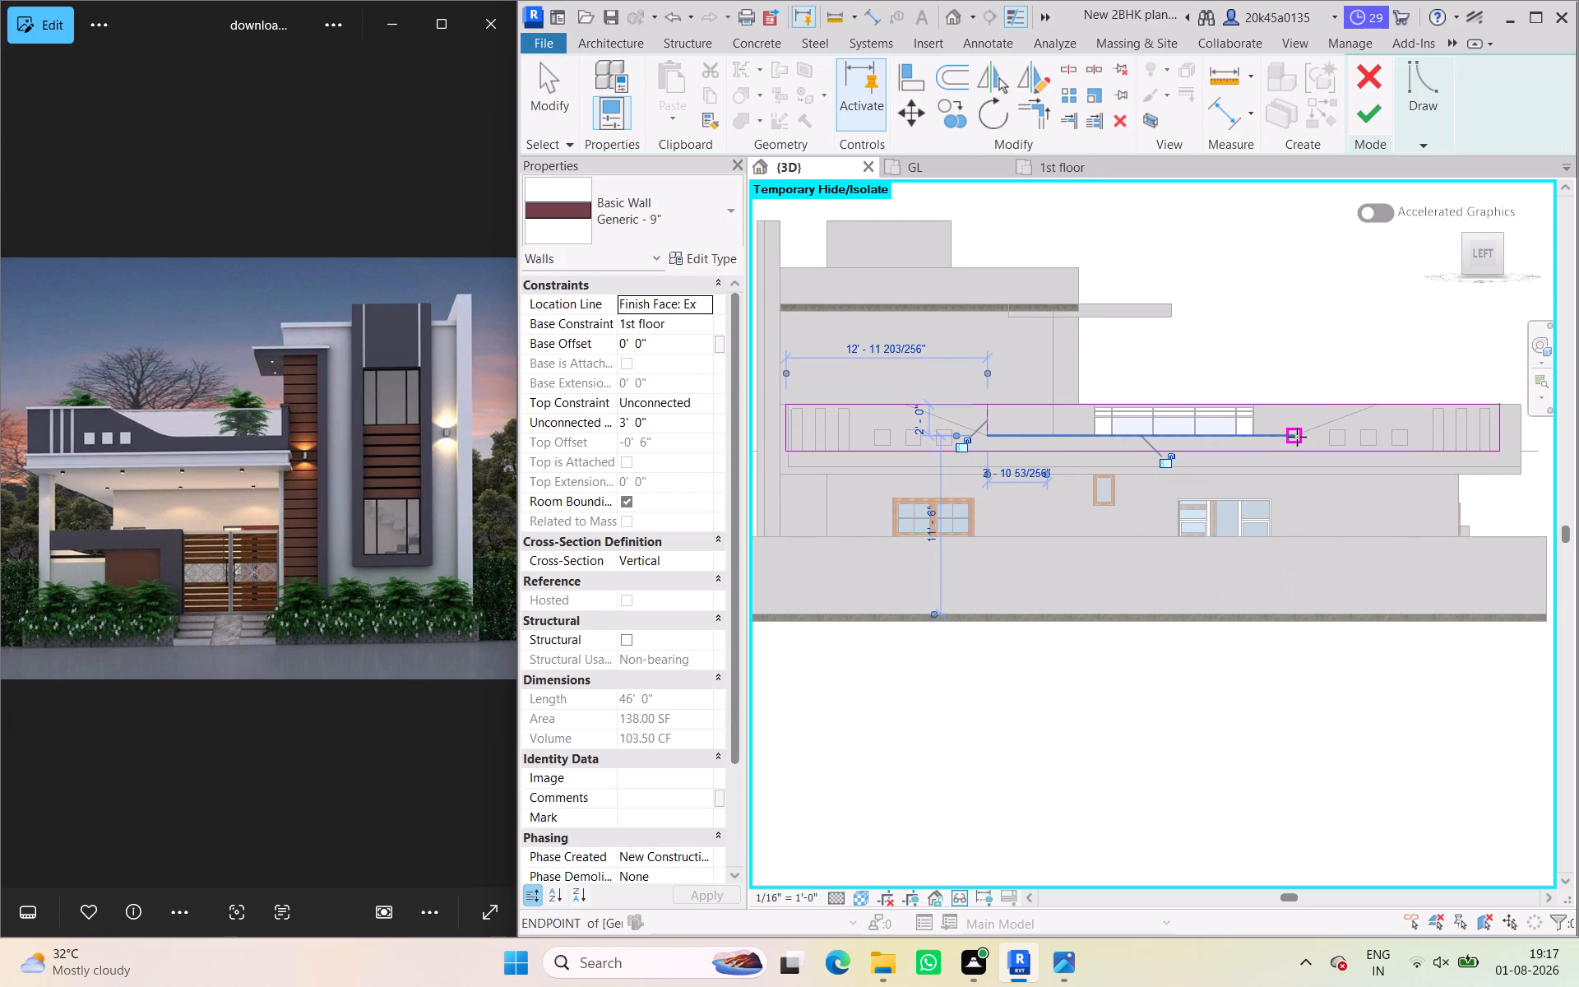
pyautogui.click(1297, 437)
pyautogui.click(1295, 401)
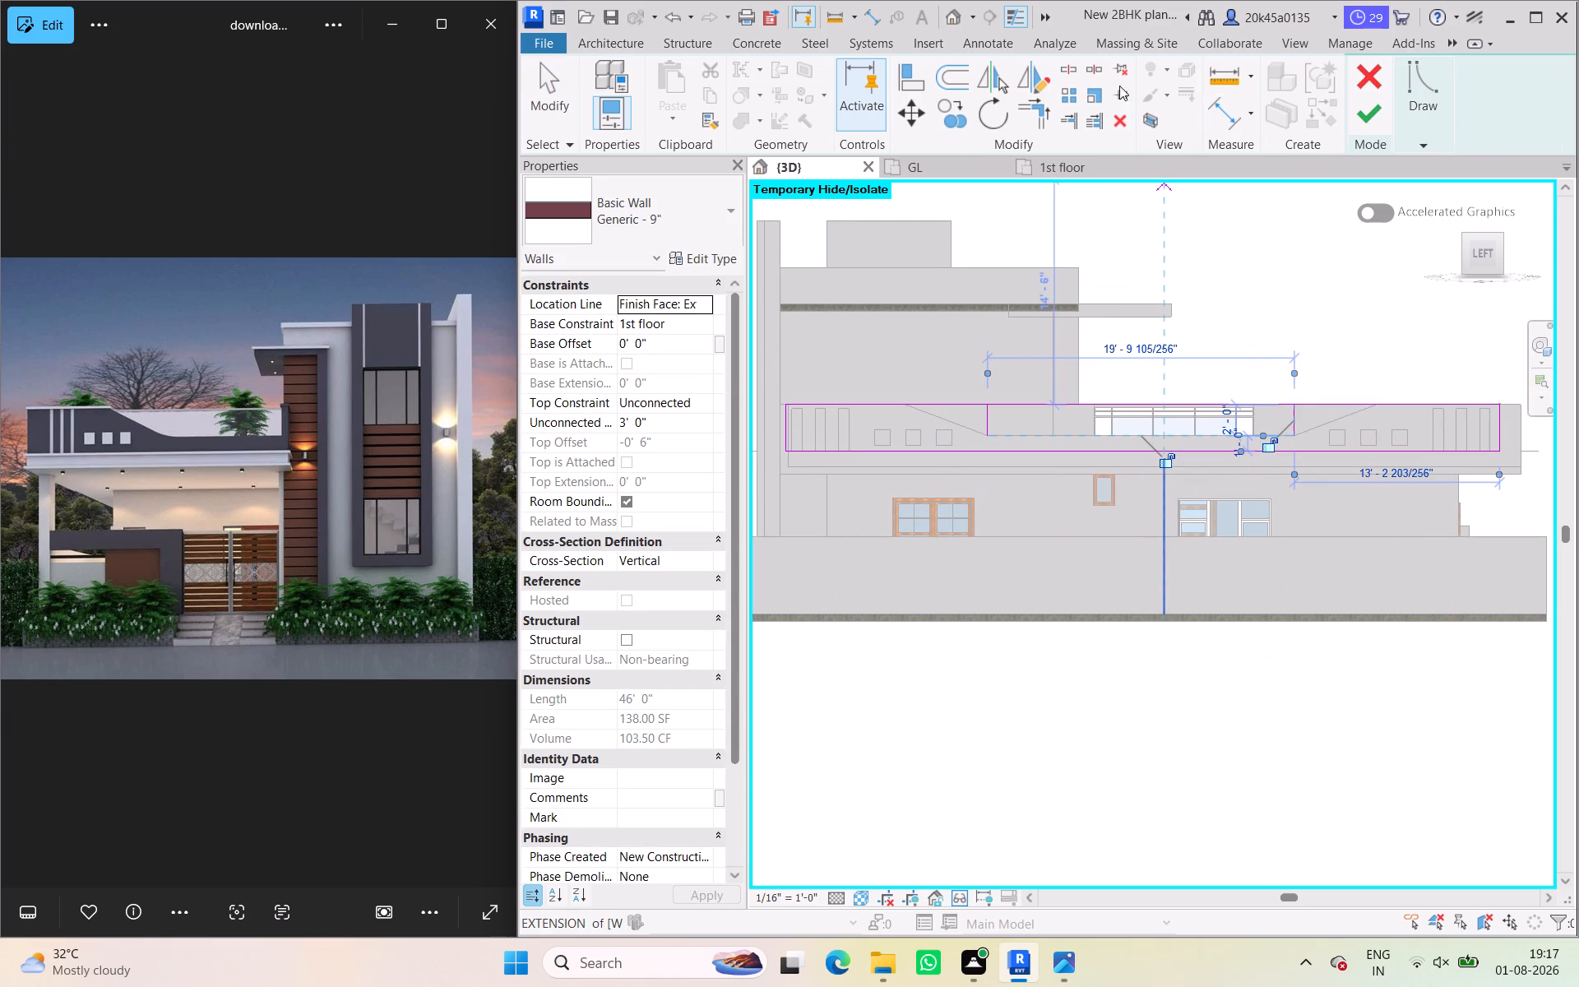
# Split the wall profile's top edge at a point between the two 2' vertical lines.
pyautogui.click(1067, 73)
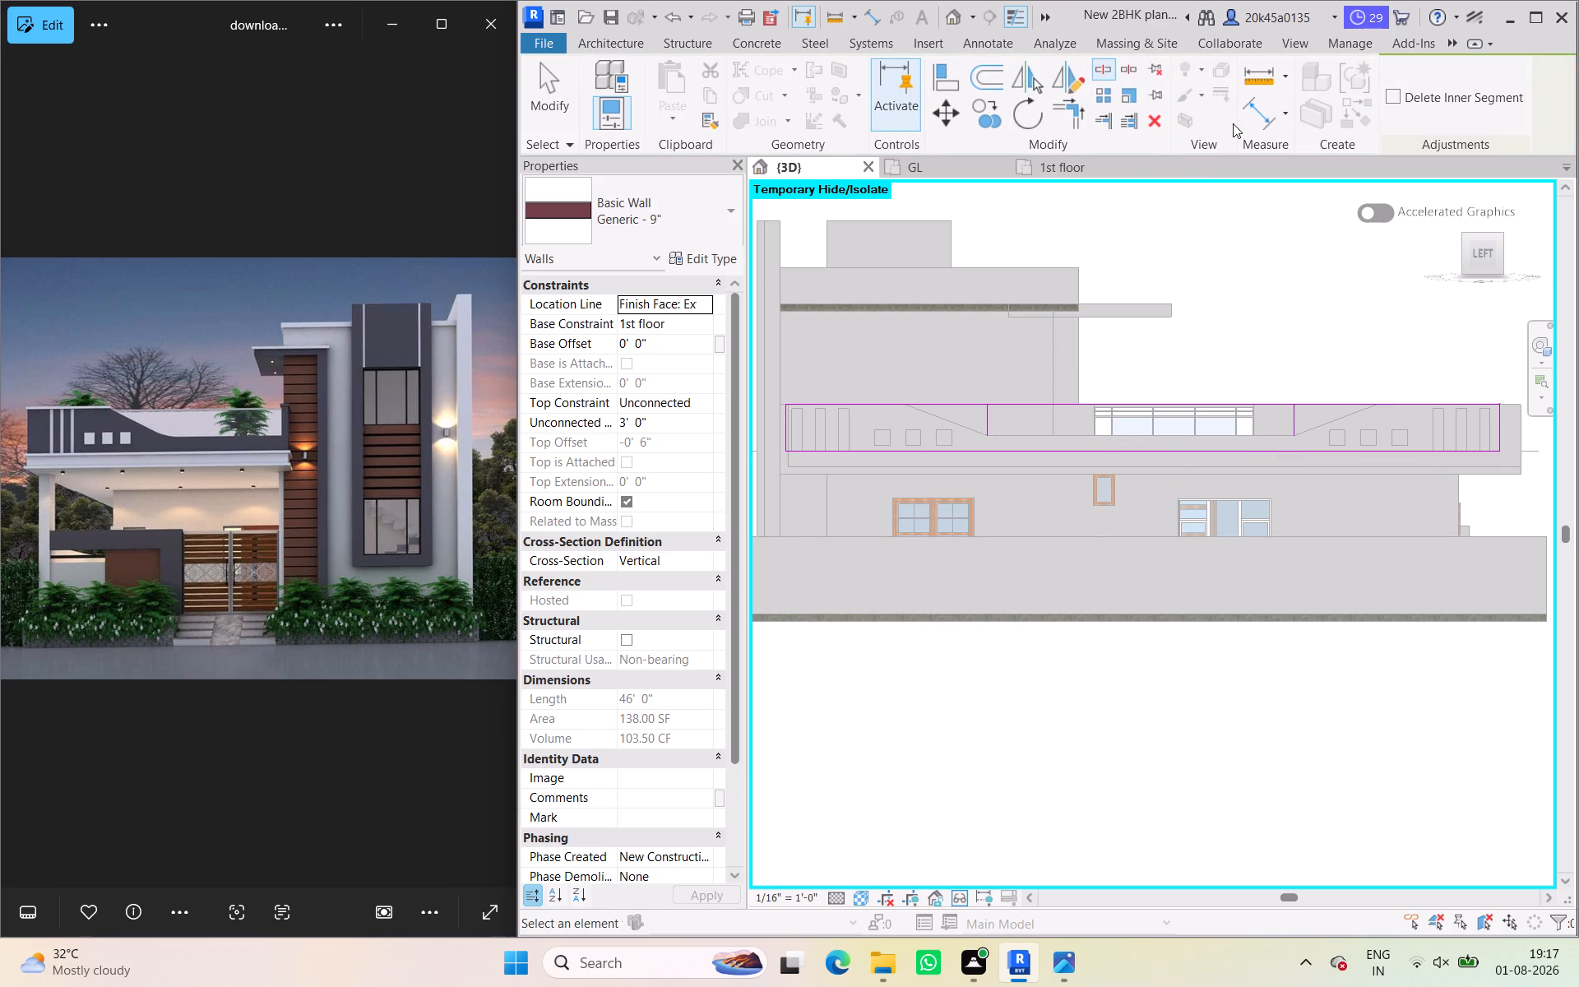
pyautogui.click(1150, 400)
# Draw a horizontal profile line about 19' 9" long joining the lower ends of the two vertical lines.
pyautogui.click(1339, 38)
pyautogui.click(1453, 36)
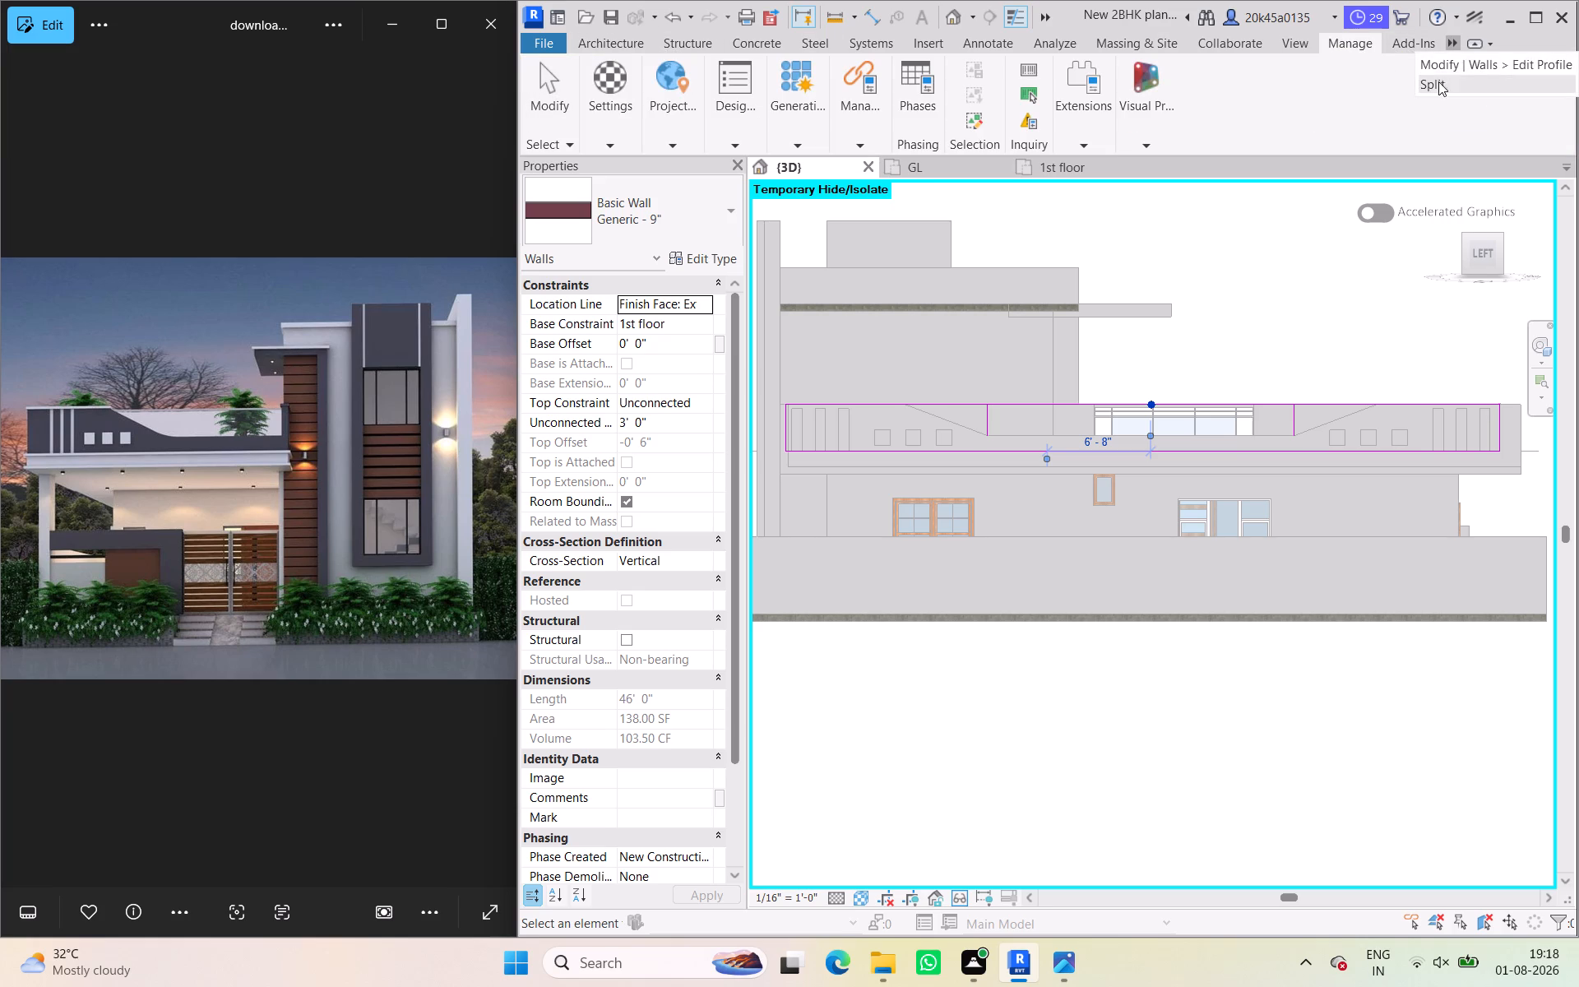
pyautogui.click(1452, 63)
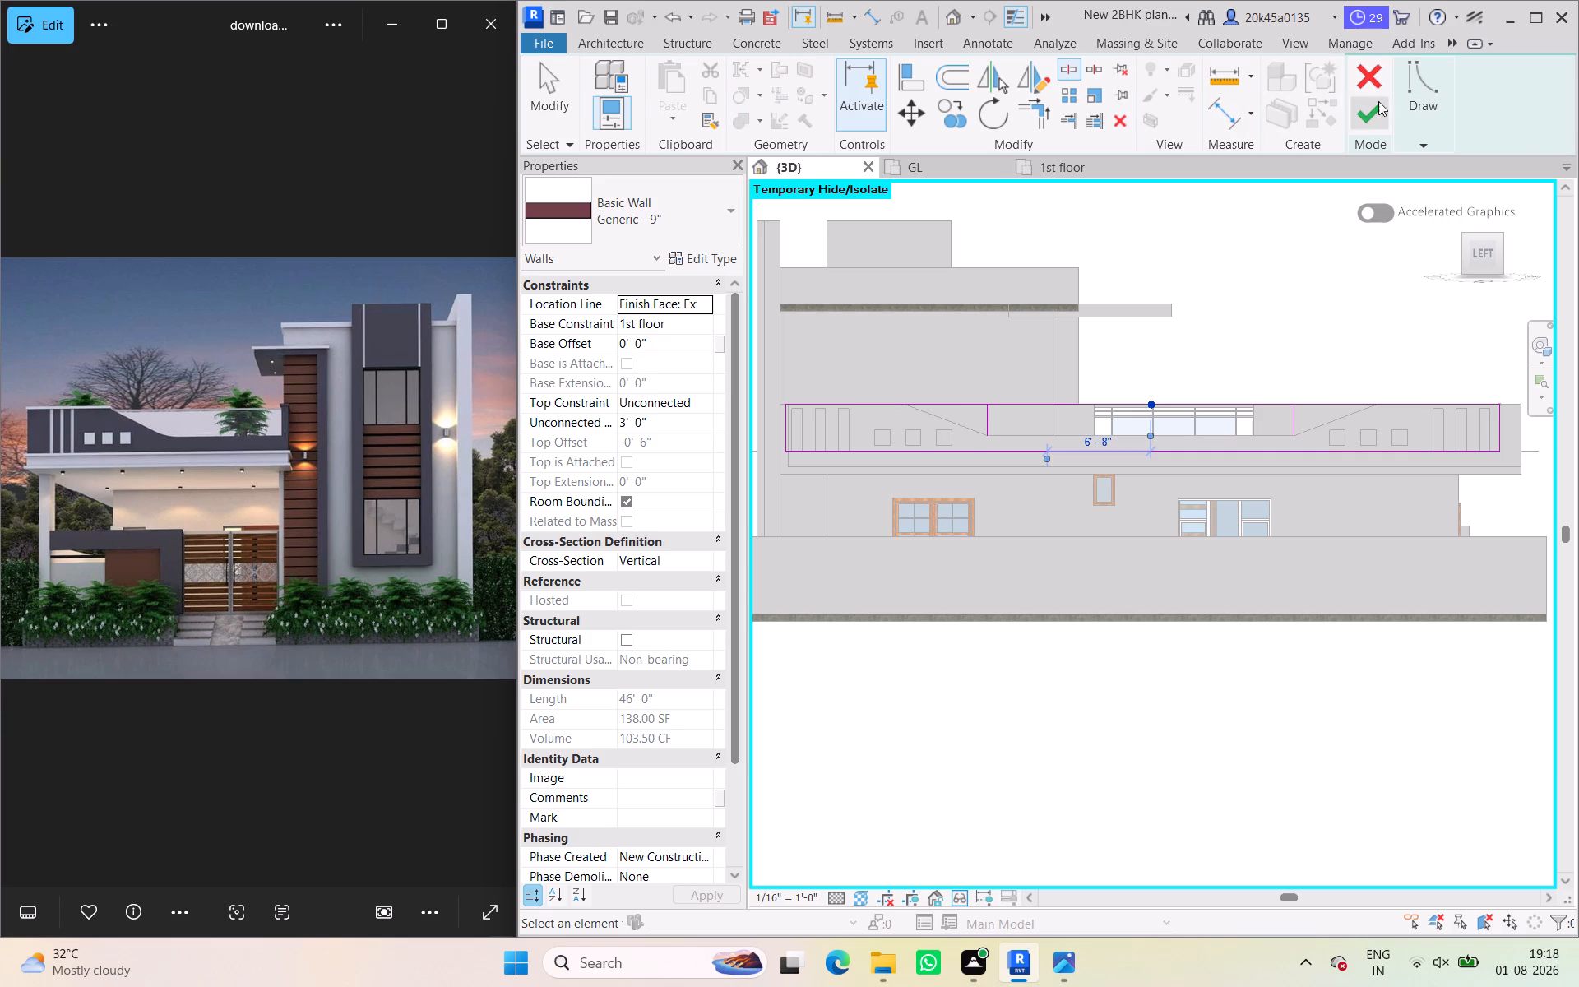
pyautogui.click(1438, 141)
pyautogui.click(1406, 165)
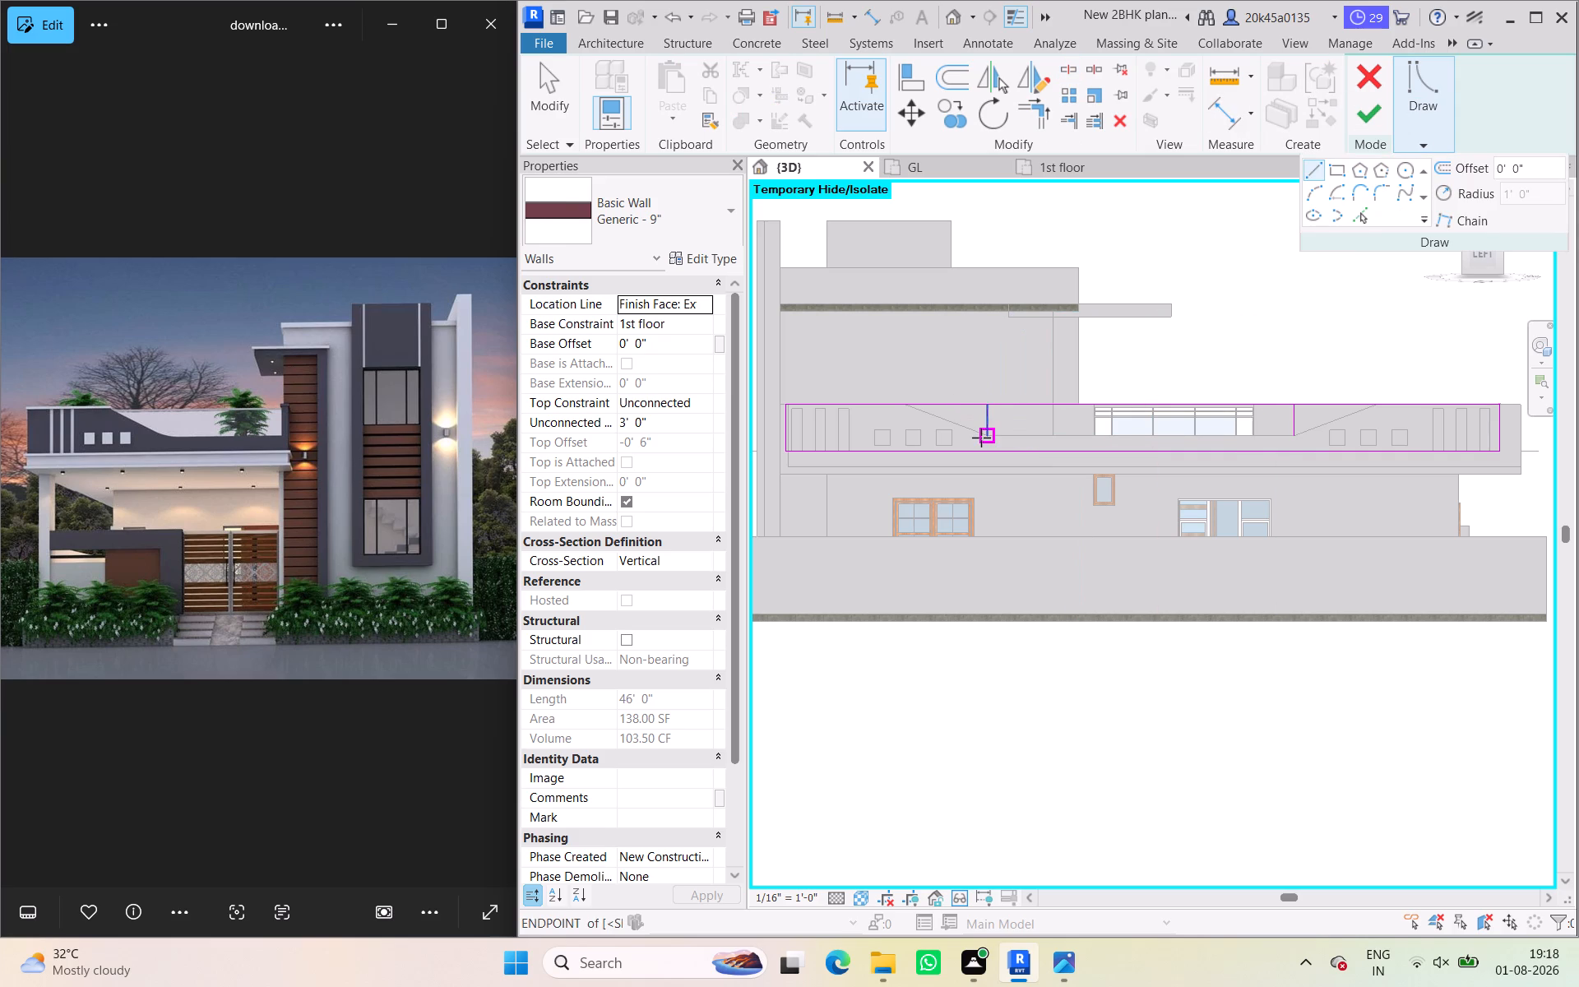
pyautogui.click(989, 435)
pyautogui.click(1292, 432)
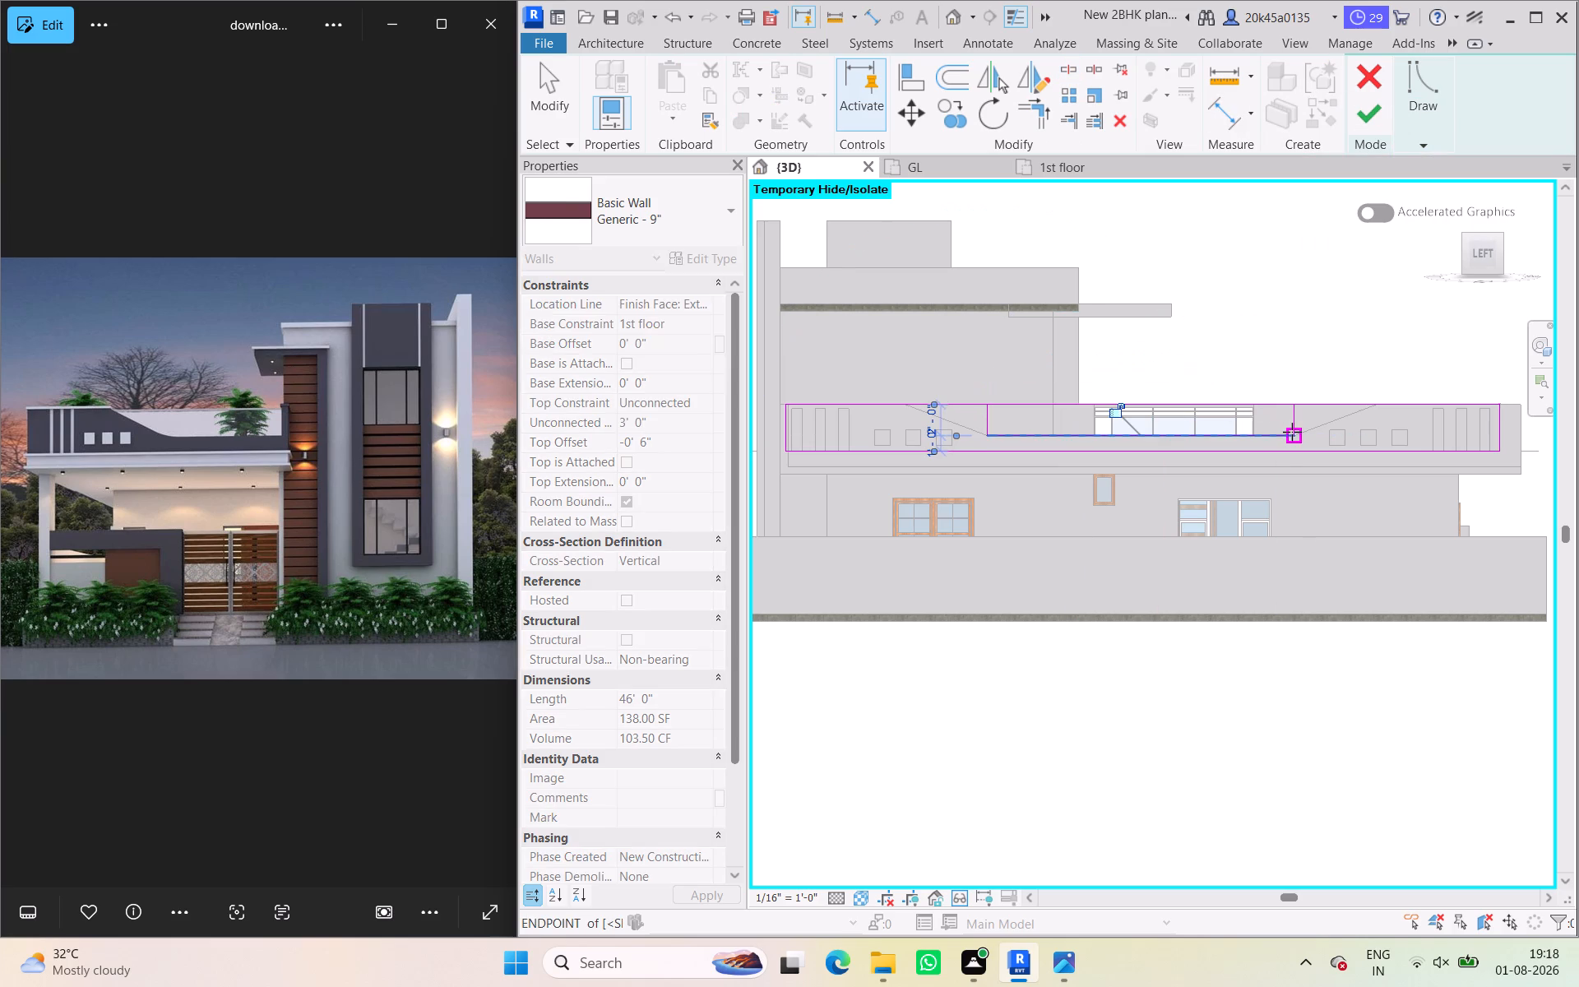
# Trim both top edge segments back to the vertical lines and finish the parapet wall's profile edit.
pyautogui.click(1043, 113)
pyautogui.scroll(4, 954, 378)
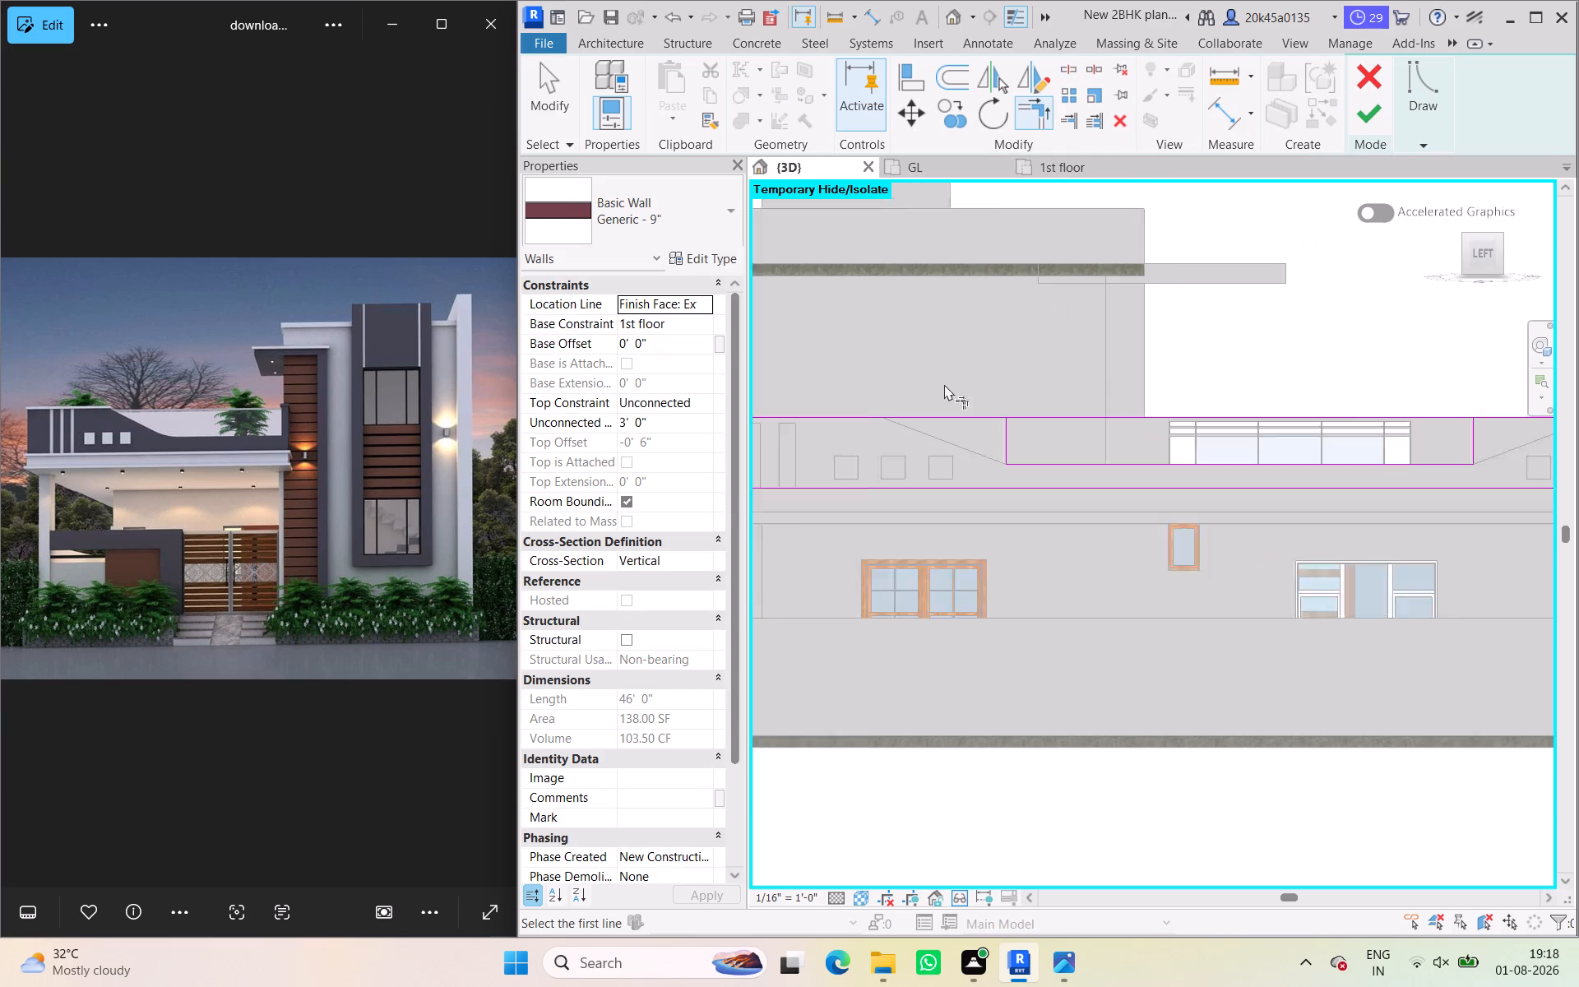
pyautogui.click(983, 427)
pyautogui.click(1020, 434)
pyautogui.scroll(-2, 1060, 441)
pyautogui.moveTo(1050, 441); pyautogui.dragTo(877, 446, button='middle')
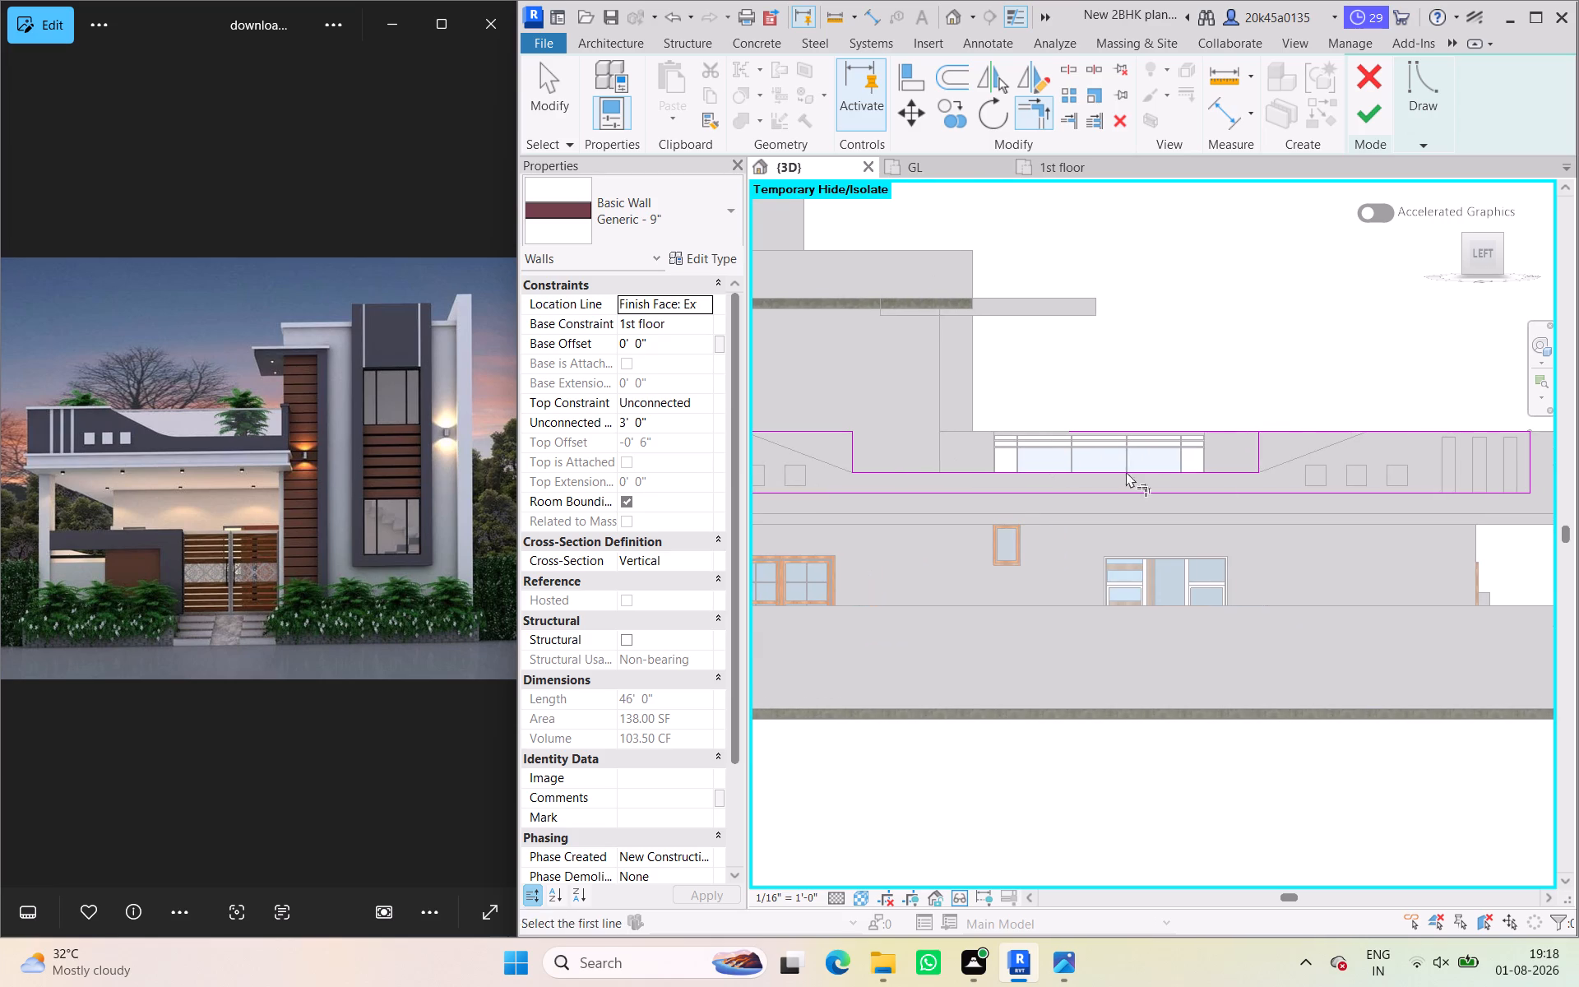
pyautogui.click(1266, 437)
pyautogui.click(1294, 435)
pyautogui.click(1371, 117)
# On the 1st floor plan, create a Glass Panel - Bottom Fill railing about 19' 9" long along the lowered section of the edited parapet wall.
pyautogui.scroll(-2, 1302, 313)
pyautogui.moveTo(1302, 313); pyautogui.dragTo(1334, 290, button='middle')
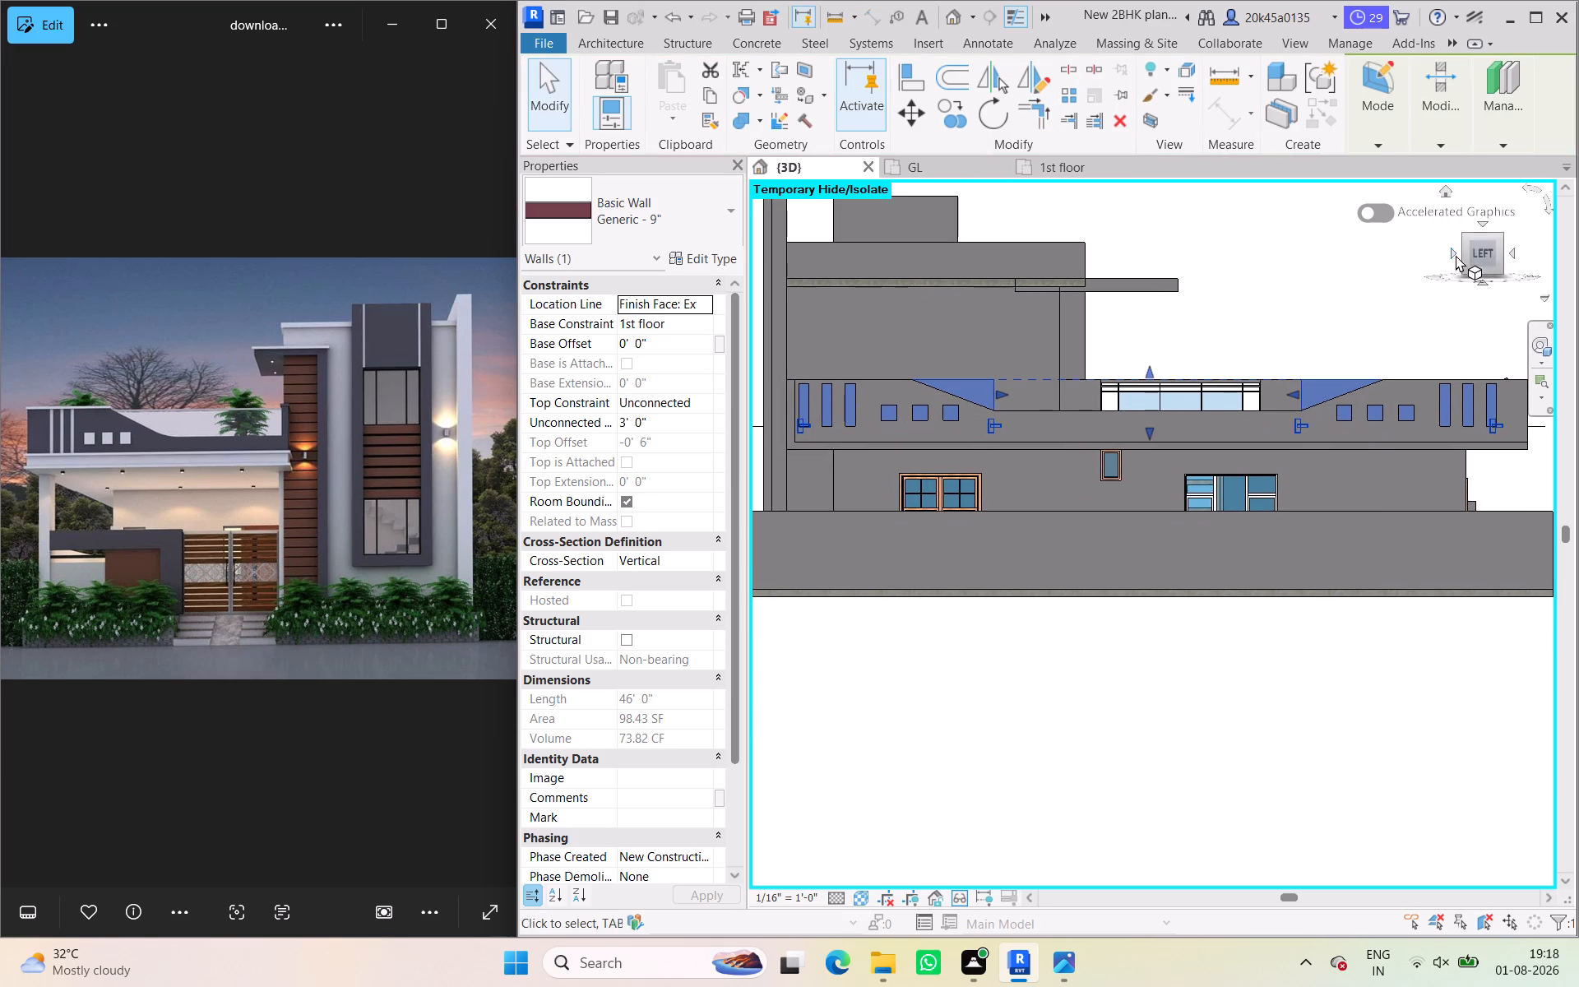
pyautogui.click(1104, 164)
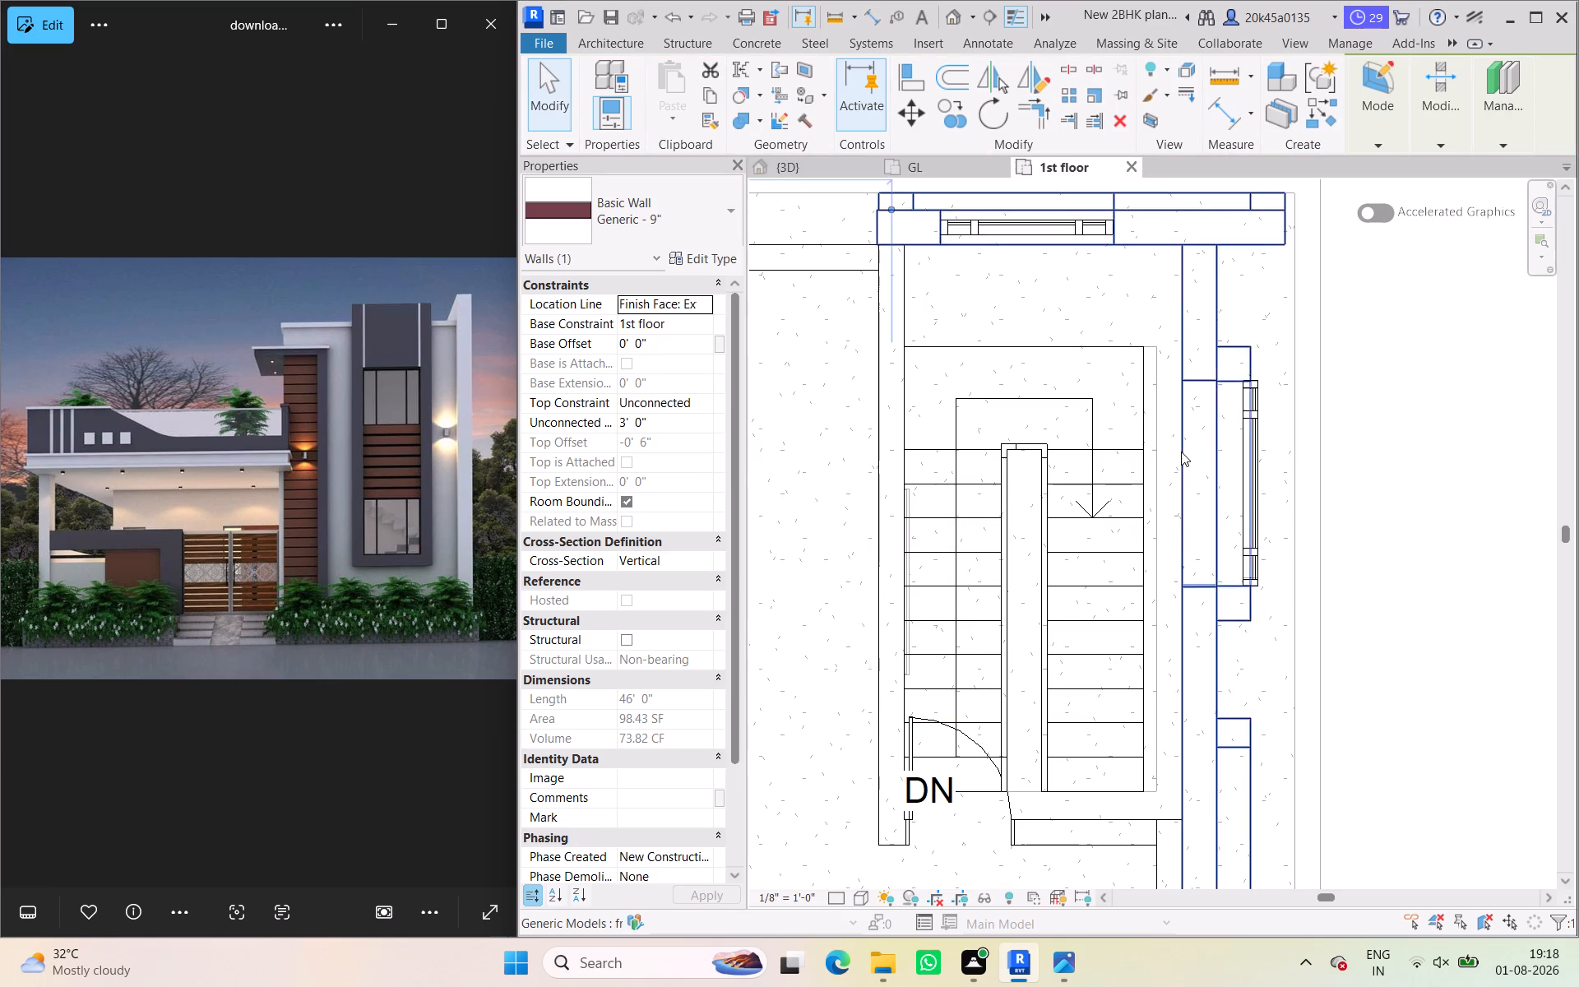
pyautogui.scroll(-8, 1181, 452)
pyautogui.moveTo(1206, 420); pyautogui.dragTo(1336, 291, button='middle')
pyautogui.scroll(-2, 1137, 461)
pyautogui.moveTo(1137, 457); pyautogui.dragTo(1182, 527, button='middle')
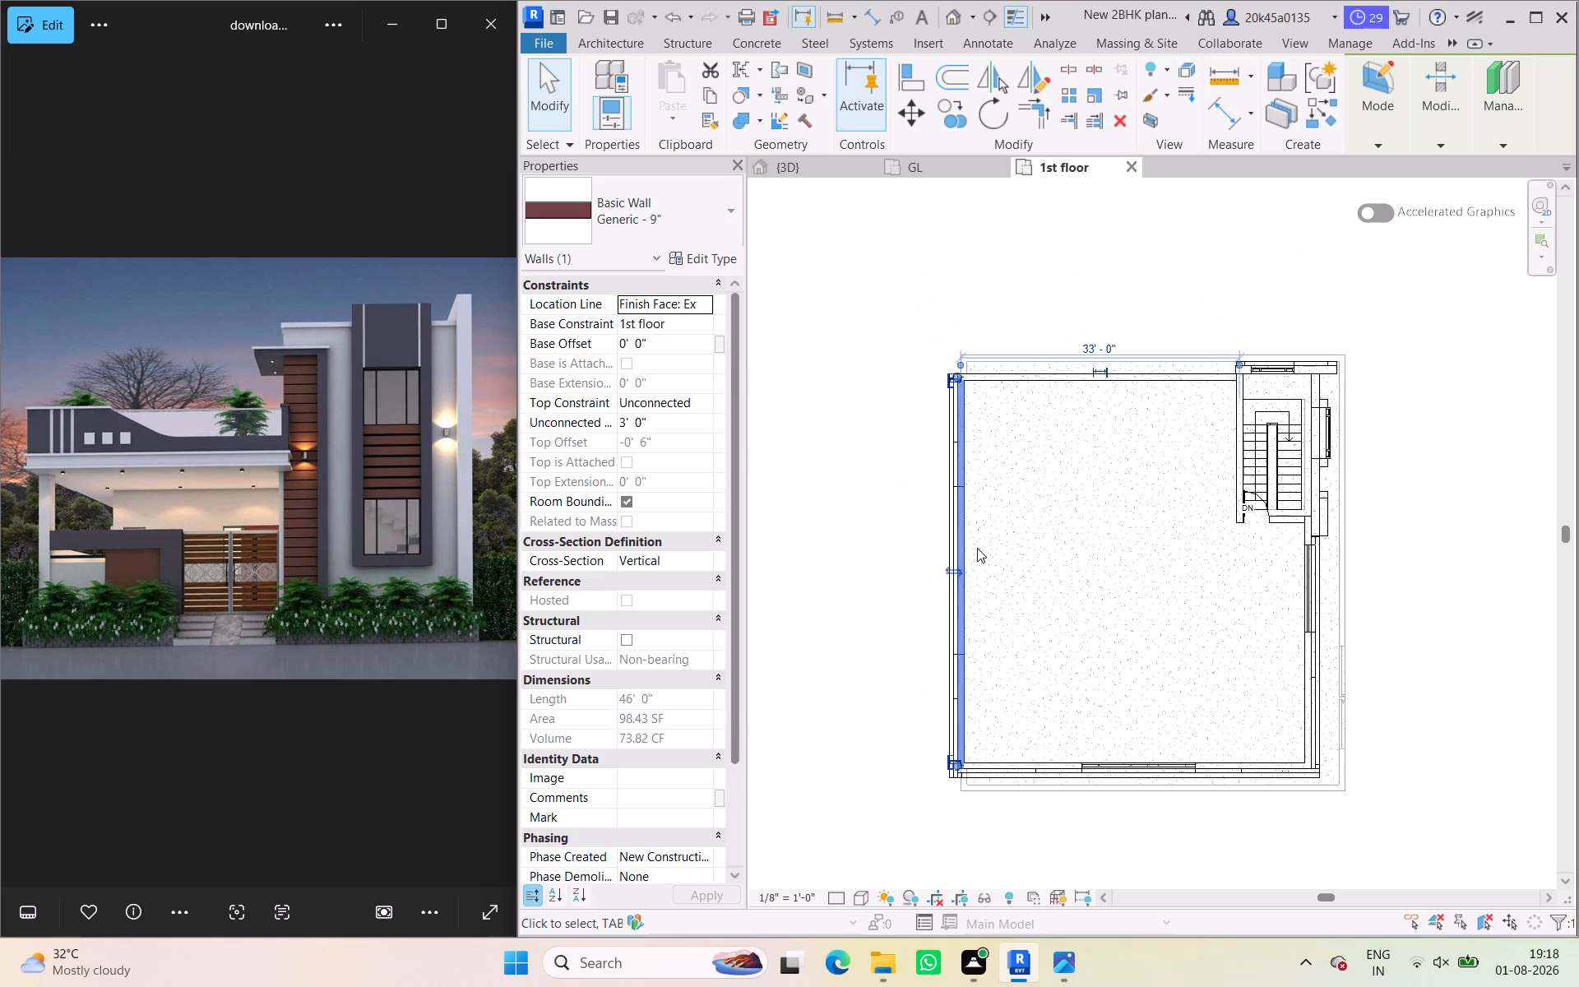
pyautogui.scroll(4, 970, 545)
pyautogui.moveTo(998, 526); pyautogui.dragTo(1050, 484, button='middle')
pyautogui.click(614, 37)
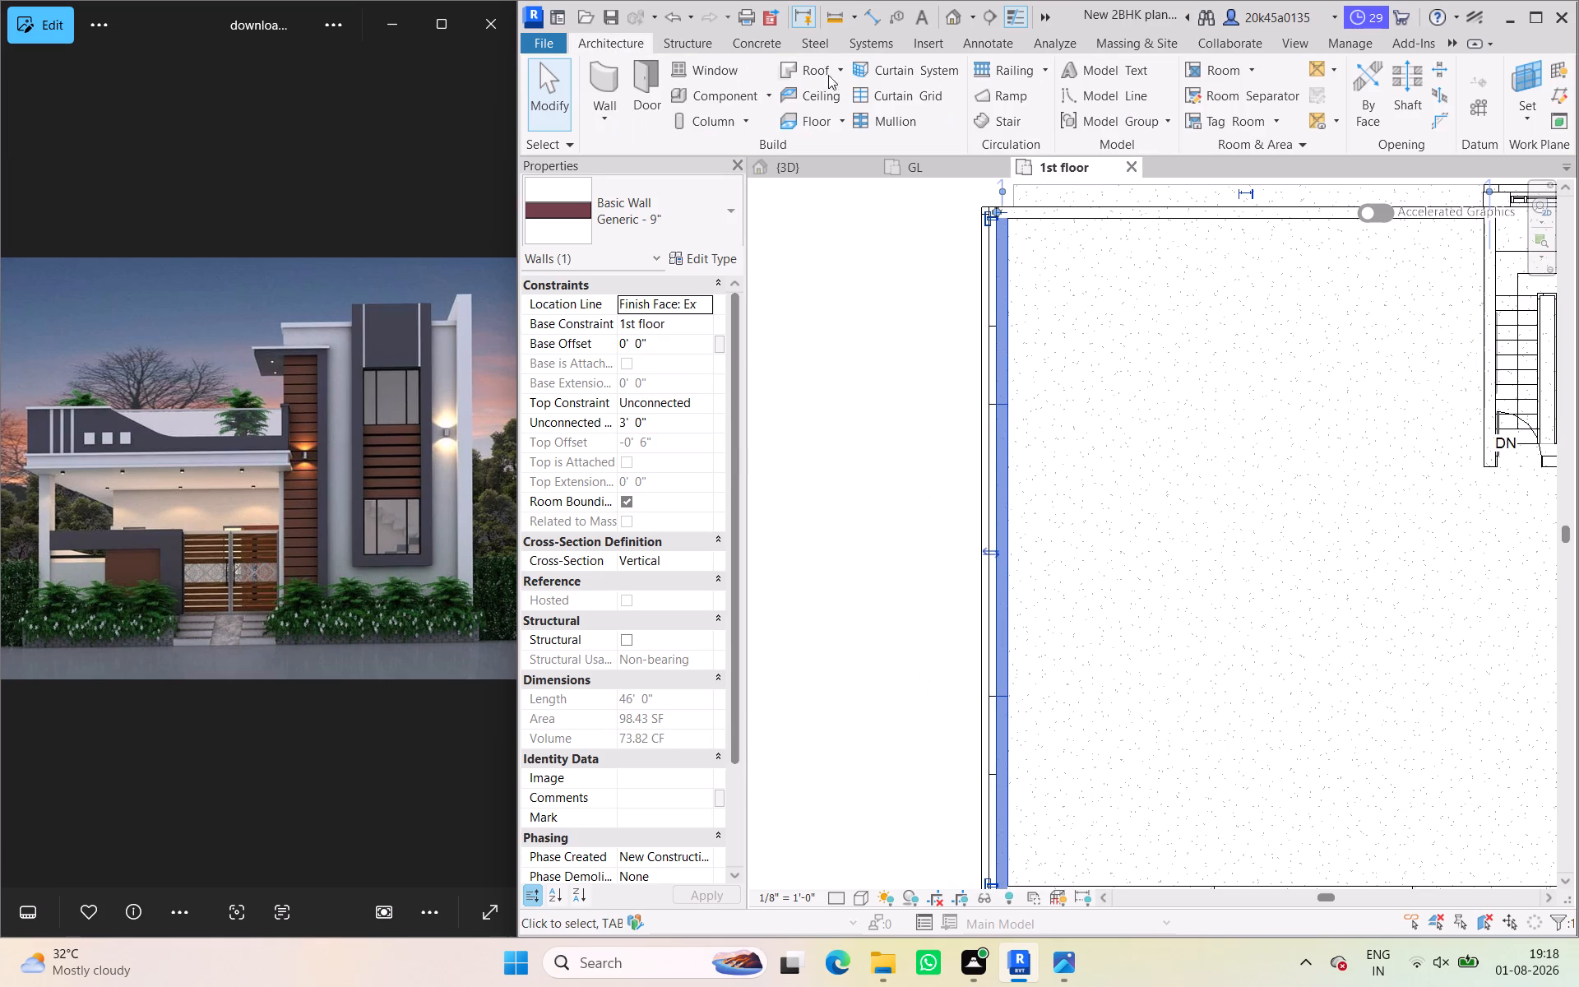
pyautogui.click(1012, 75)
pyautogui.scroll(-1, 994, 441)
pyautogui.moveTo(999, 441); pyautogui.dragTo(962, 327, button='middle')
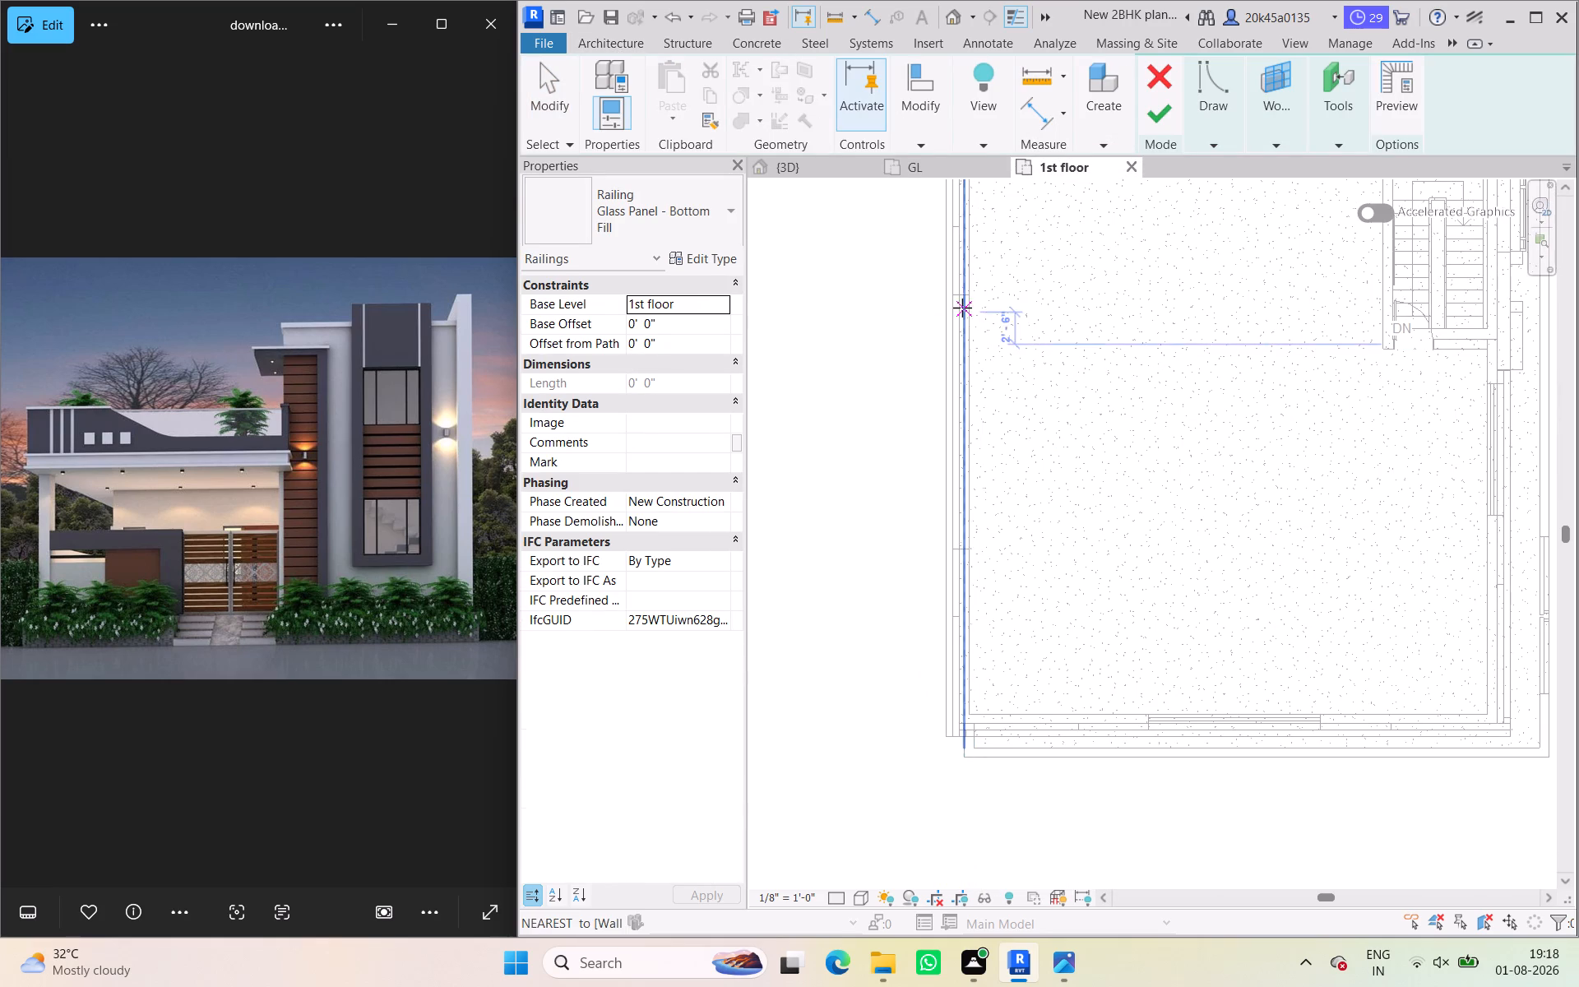
pyautogui.scroll(9, 962, 295)
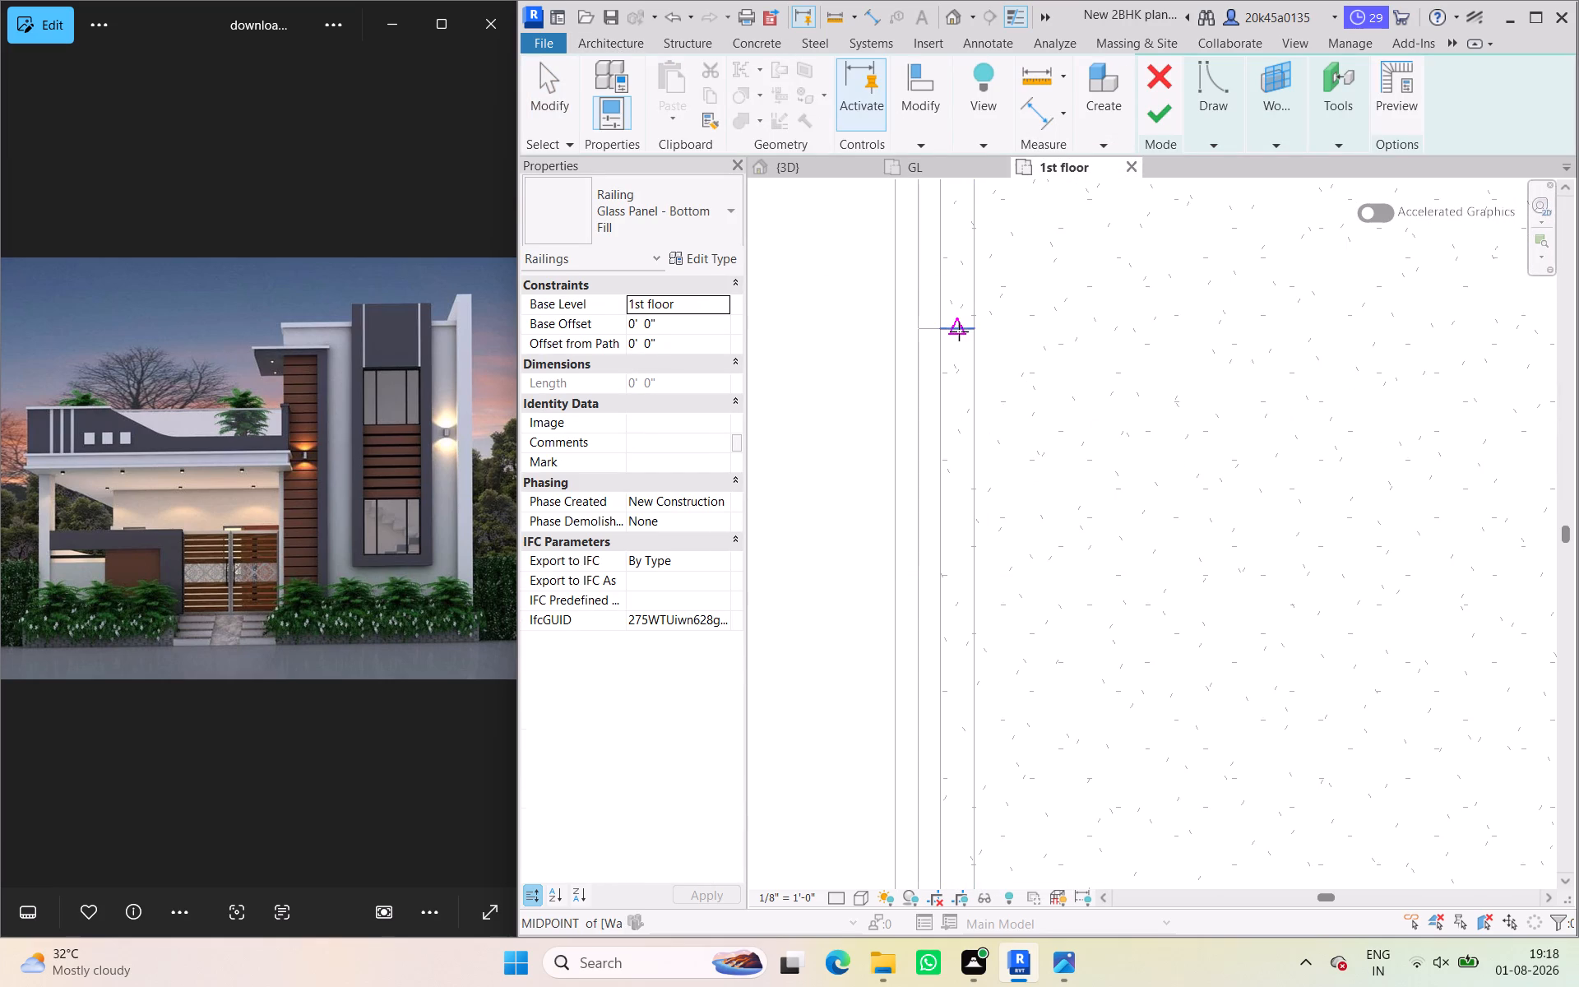
pyautogui.click(959, 331)
pyautogui.scroll(-4, 963, 475)
pyautogui.moveTo(961, 476); pyautogui.dragTo(964, 226, button='middle')
pyautogui.moveTo(970, 614); pyautogui.dragTo(970, 609, button='middle')
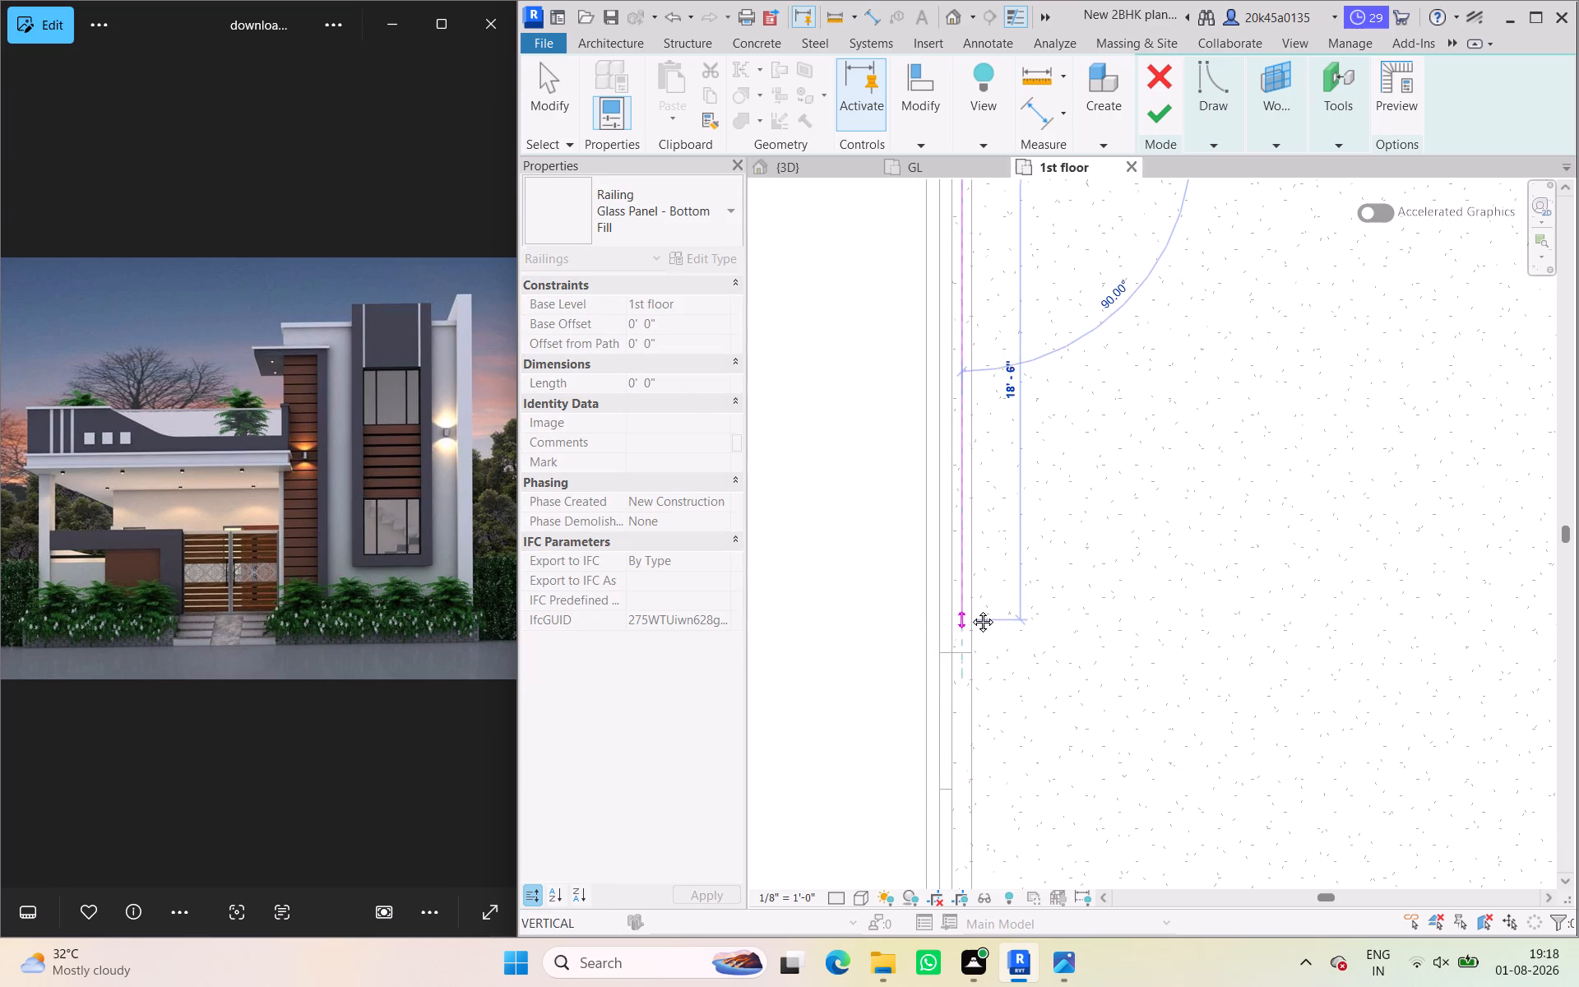
pyautogui.moveTo(970, 609); pyautogui.dragTo(979, 426, button='middle')
pyautogui.scroll(5, 970, 512)
pyautogui.click(970, 417)
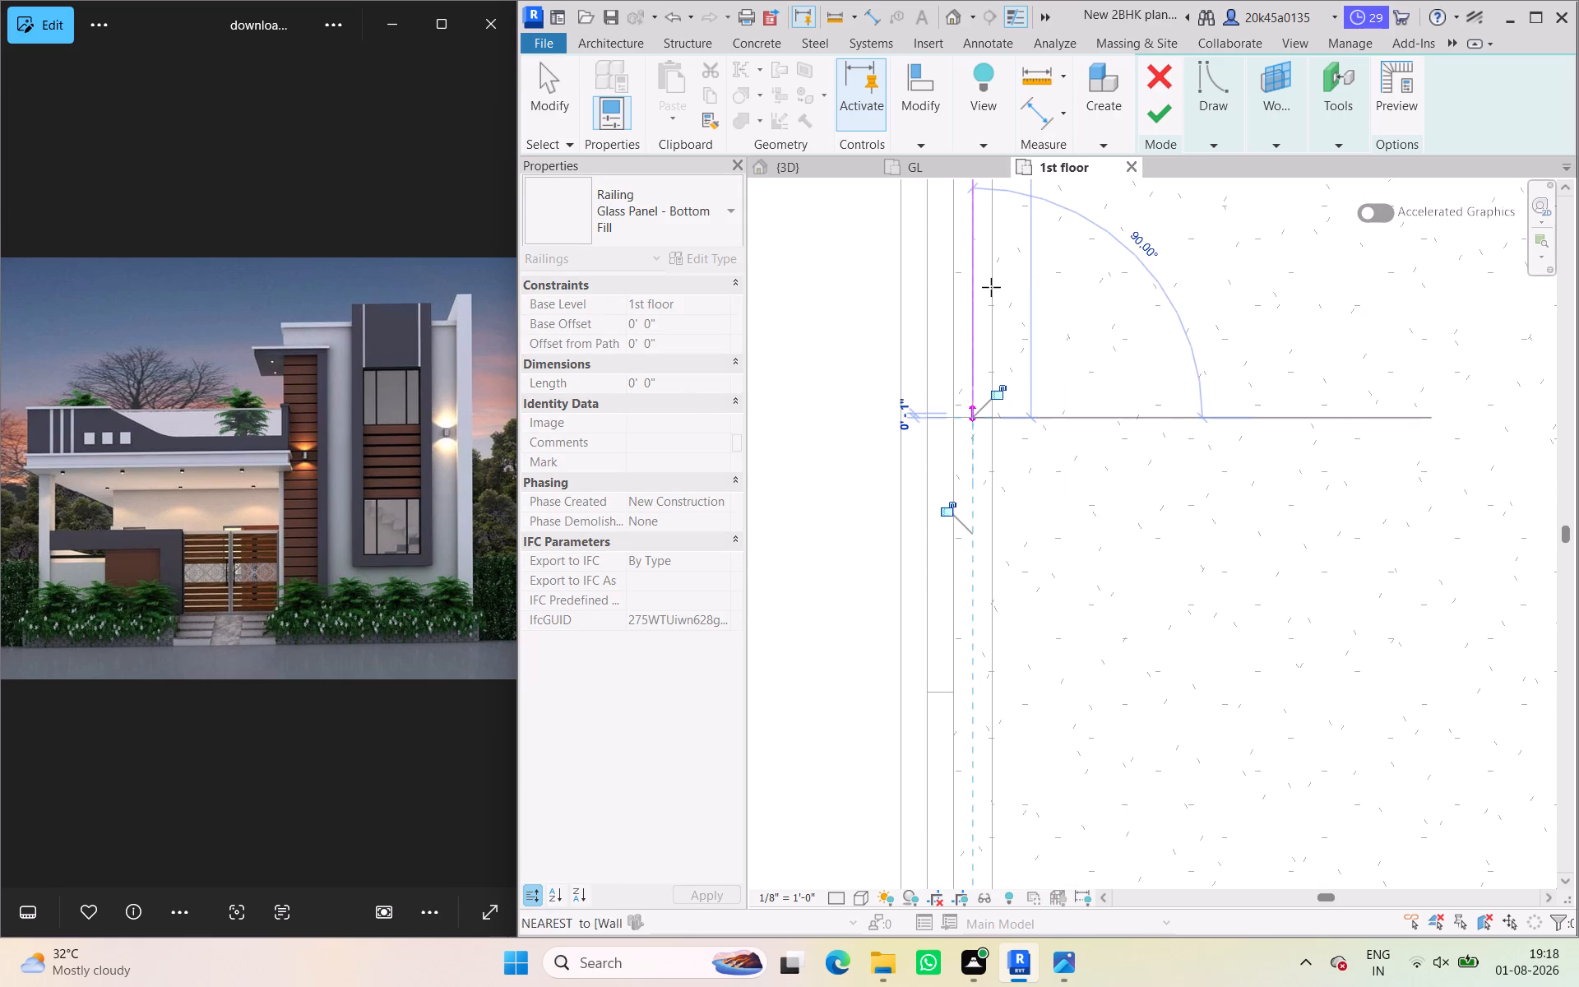
pyautogui.click(1164, 121)
# Examine the new glass railing in the 3D view from the house's left side and from above.
pyautogui.scroll(-8, 1044, 370)
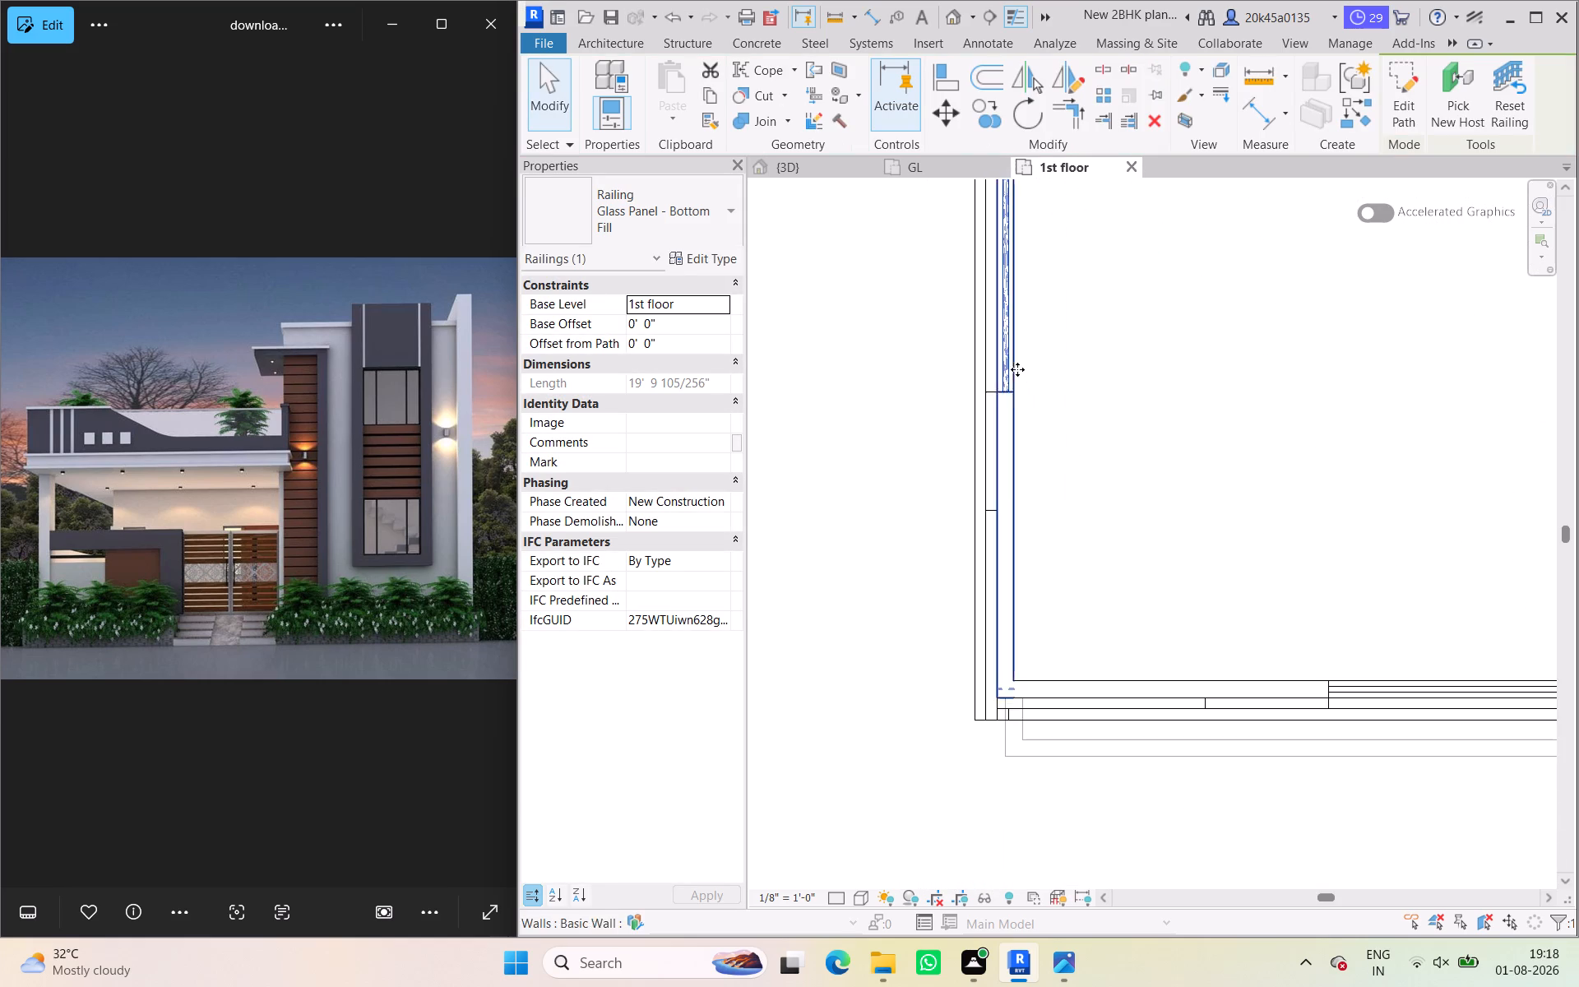
pyautogui.scroll(-6, 1017, 369)
pyautogui.click(840, 172)
pyautogui.scroll(-2, 1071, 512)
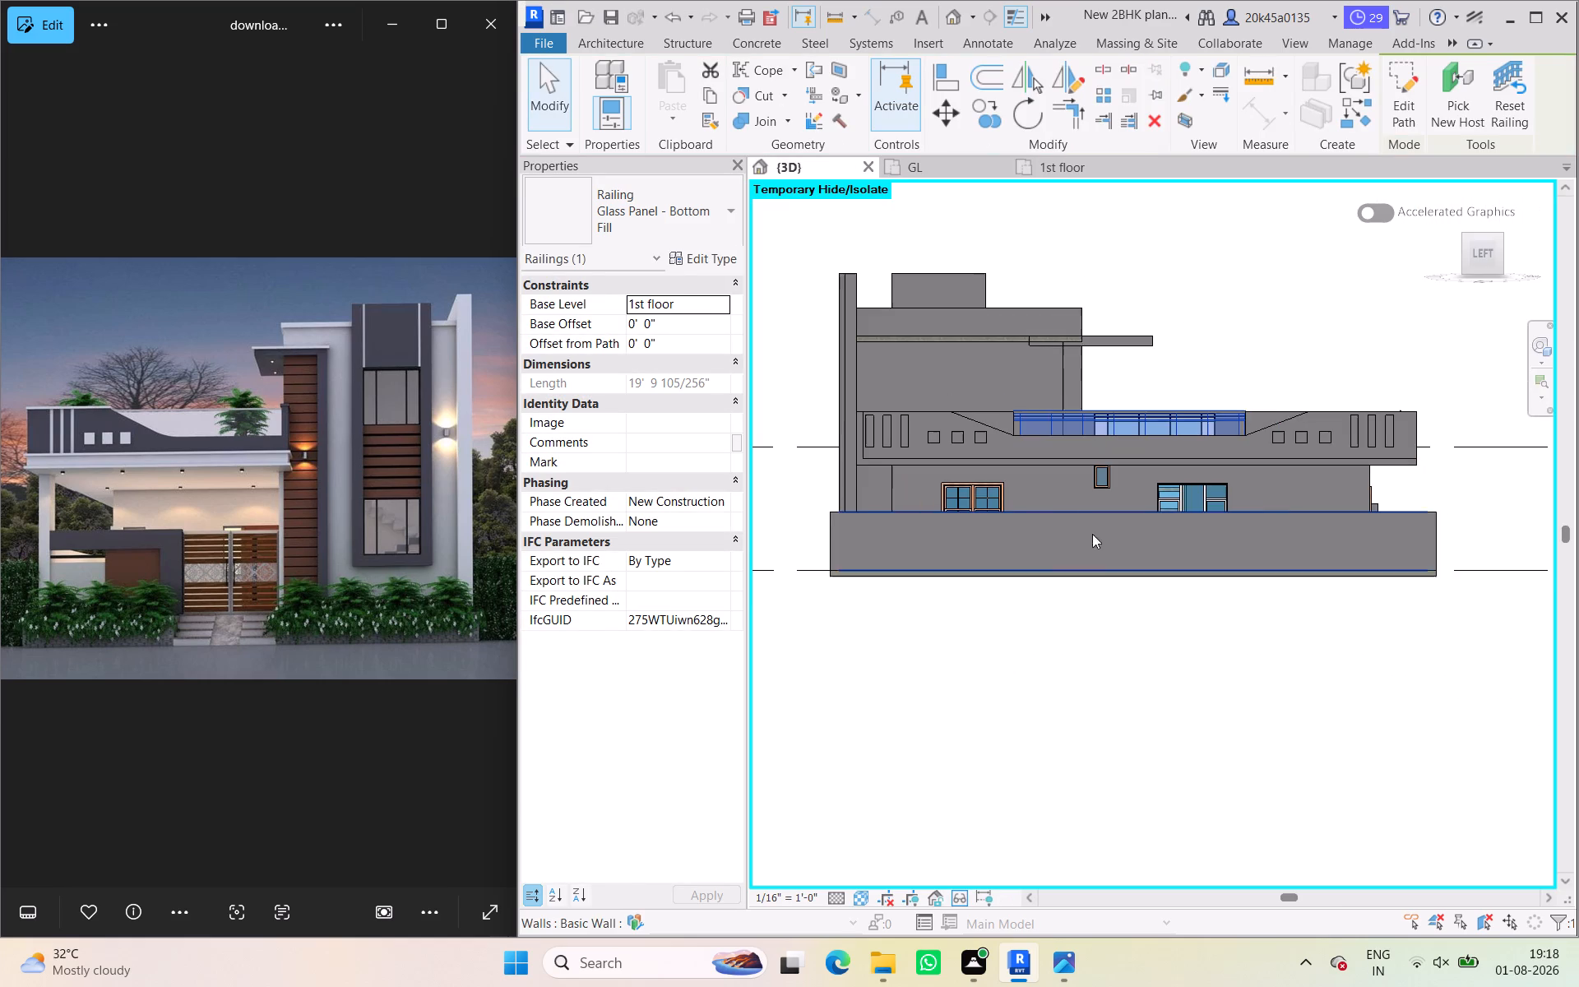
pyautogui.click(1104, 607)
pyautogui.scroll(3, 1083, 417)
pyautogui.moveTo(1484, 256); pyautogui.dragTo(1482, 279)
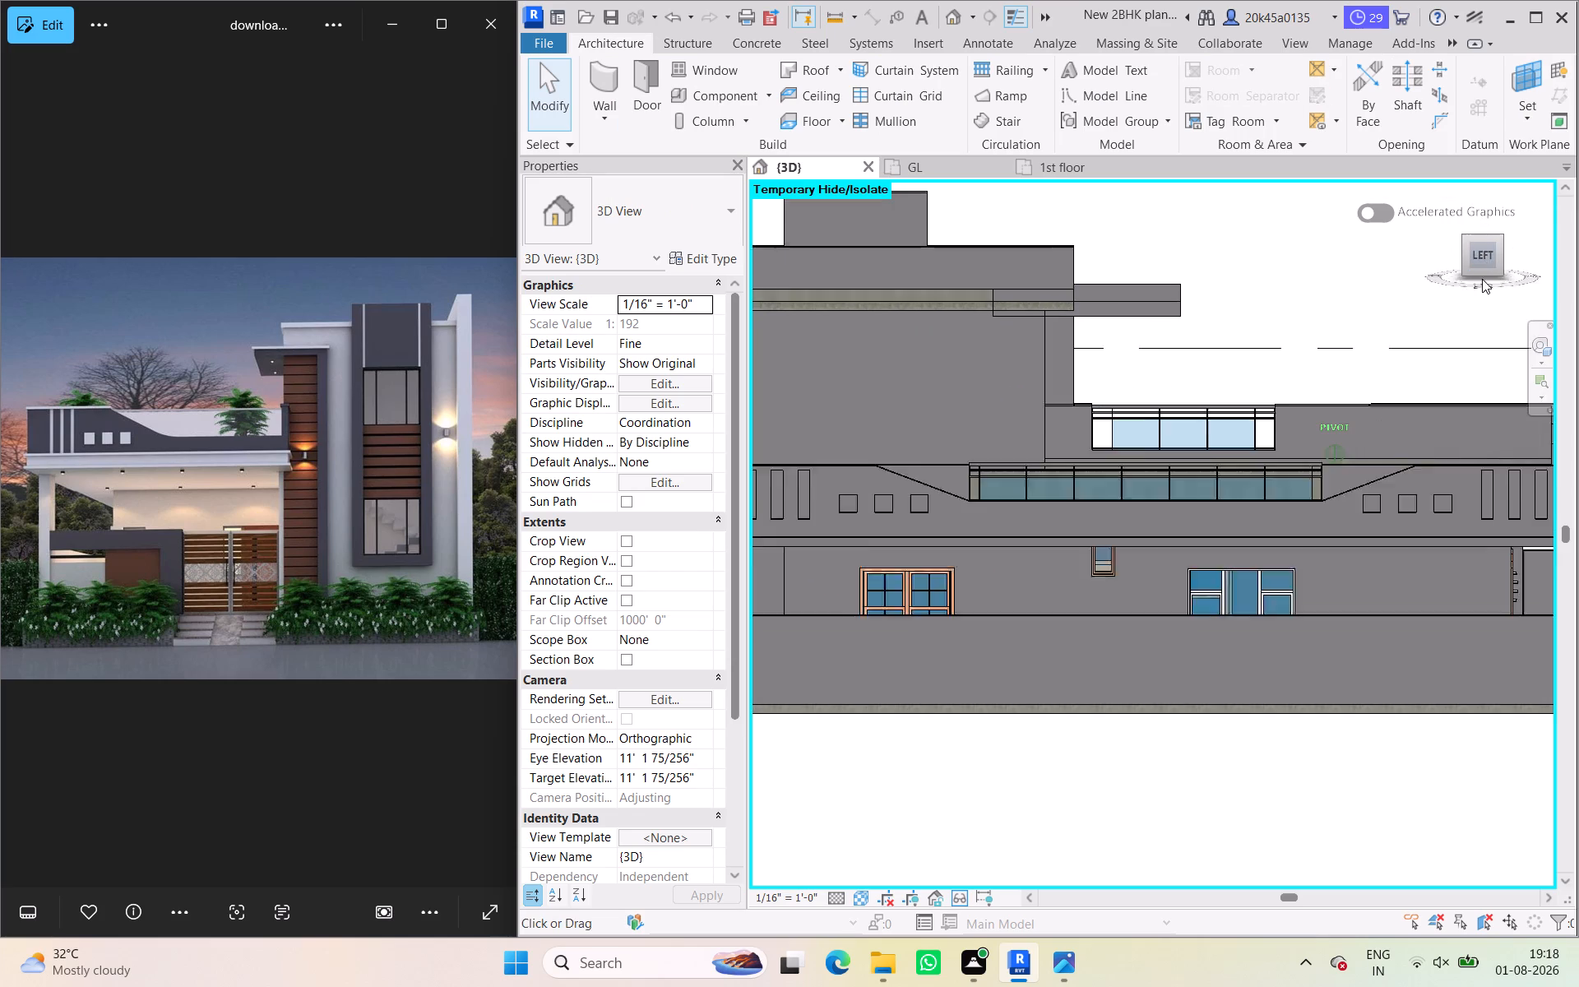
pyautogui.moveTo(1482, 279); pyautogui.dragTo(1366, 320)
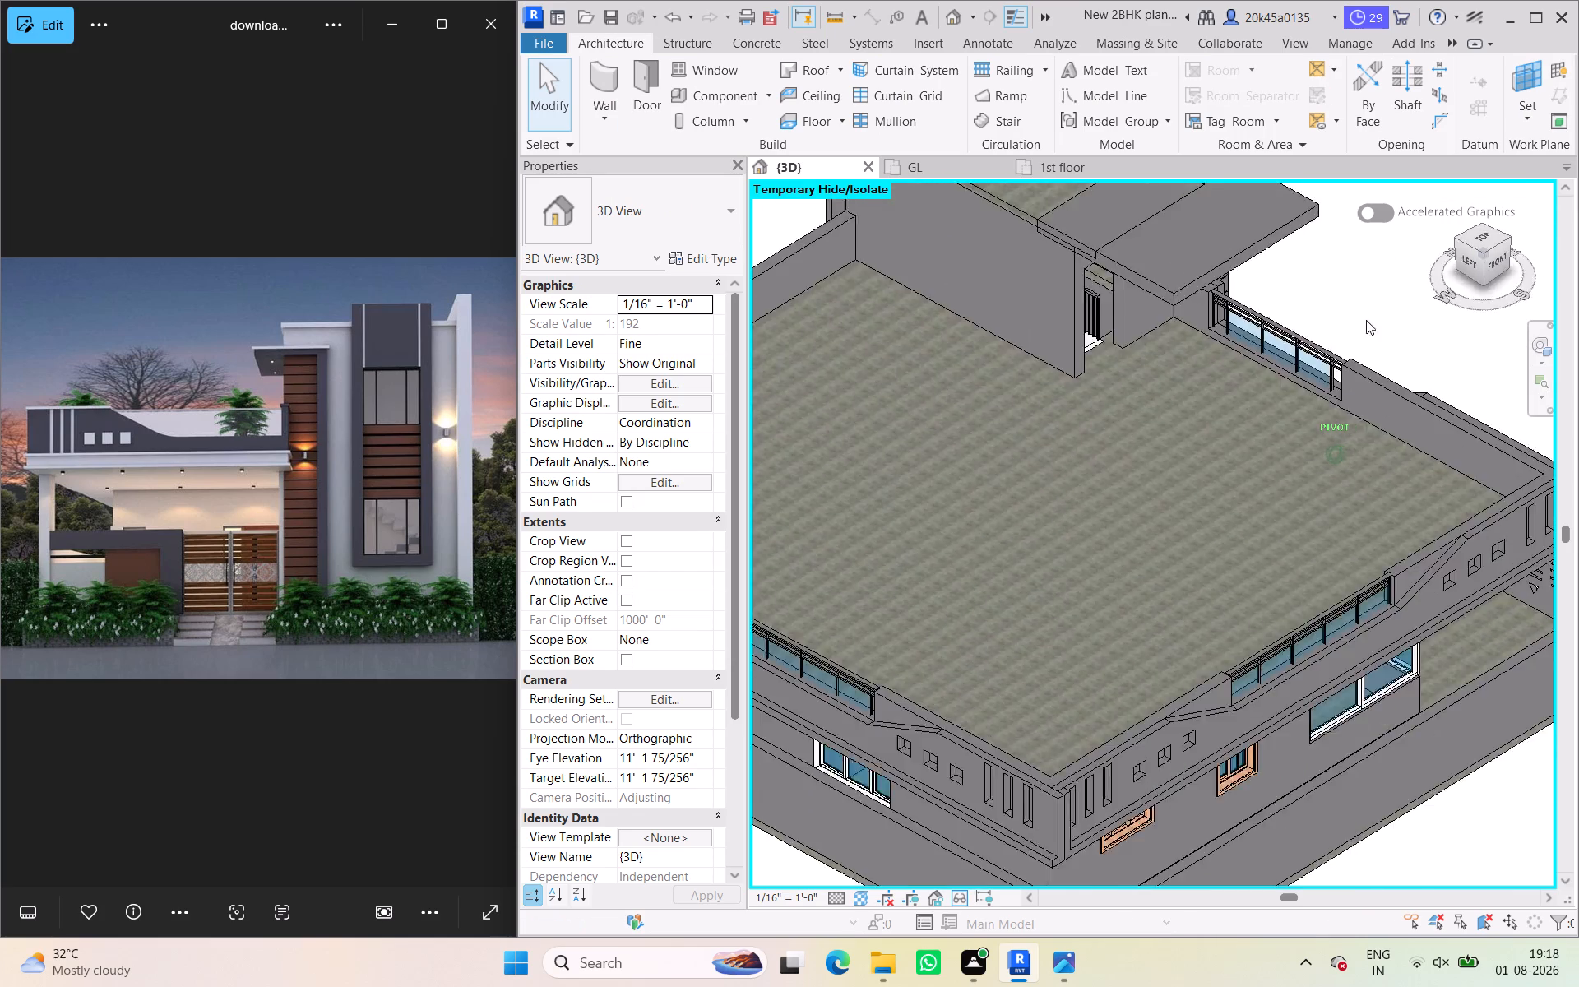
pyautogui.moveTo(1366, 320); pyautogui.dragTo(1540, 308)
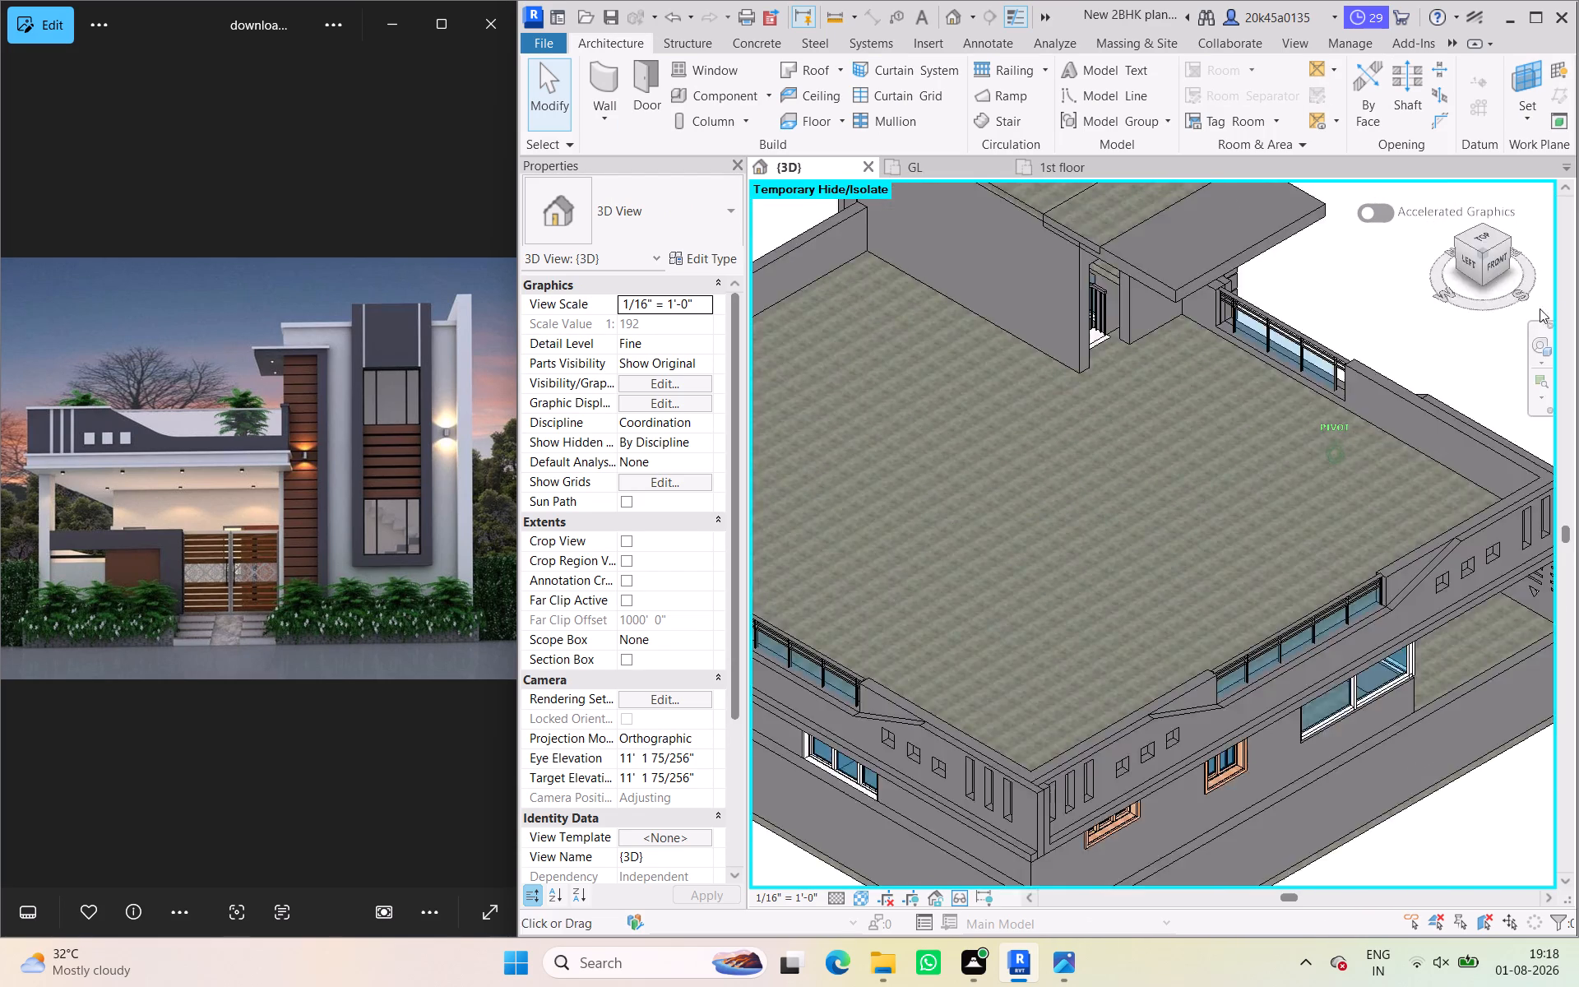
# From the back view of the house, open the in-place parapet border model for editing.
pyautogui.moveTo(1540, 308); pyautogui.dragTo(962, 272)
pyautogui.scroll(-2, 1090, 368)
pyautogui.moveTo(763, 365); pyautogui.dragTo(690, 365, button='middle')
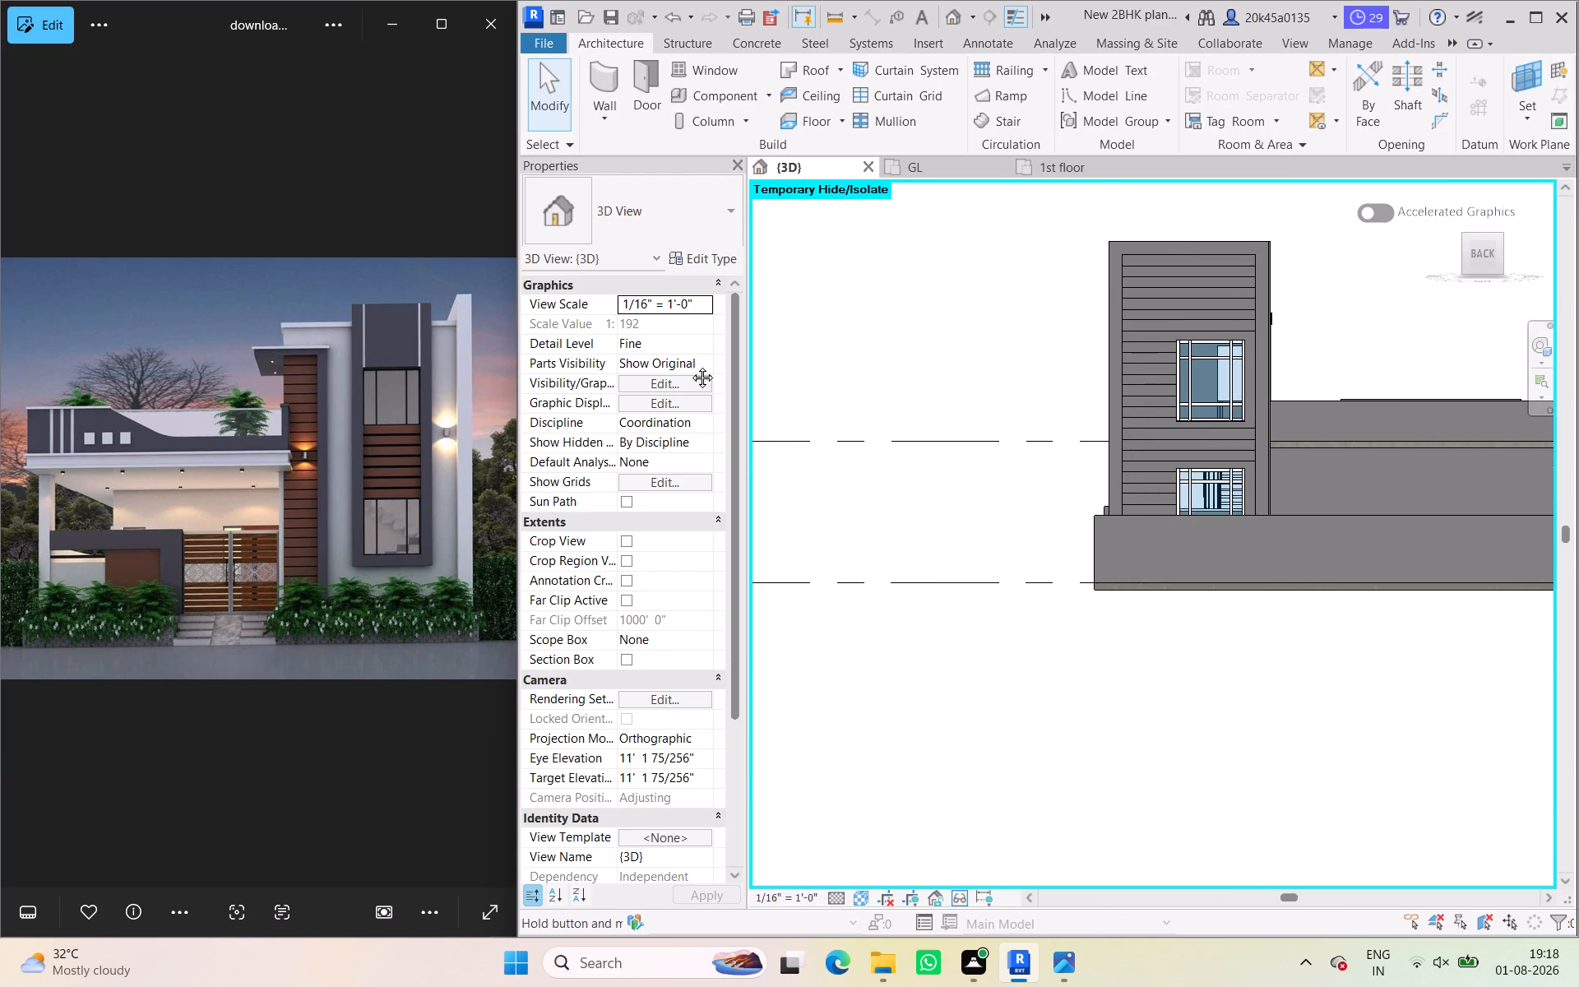
pyautogui.moveTo(690, 365); pyautogui.dragTo(629, 366, button='middle')
pyautogui.click(1471, 253)
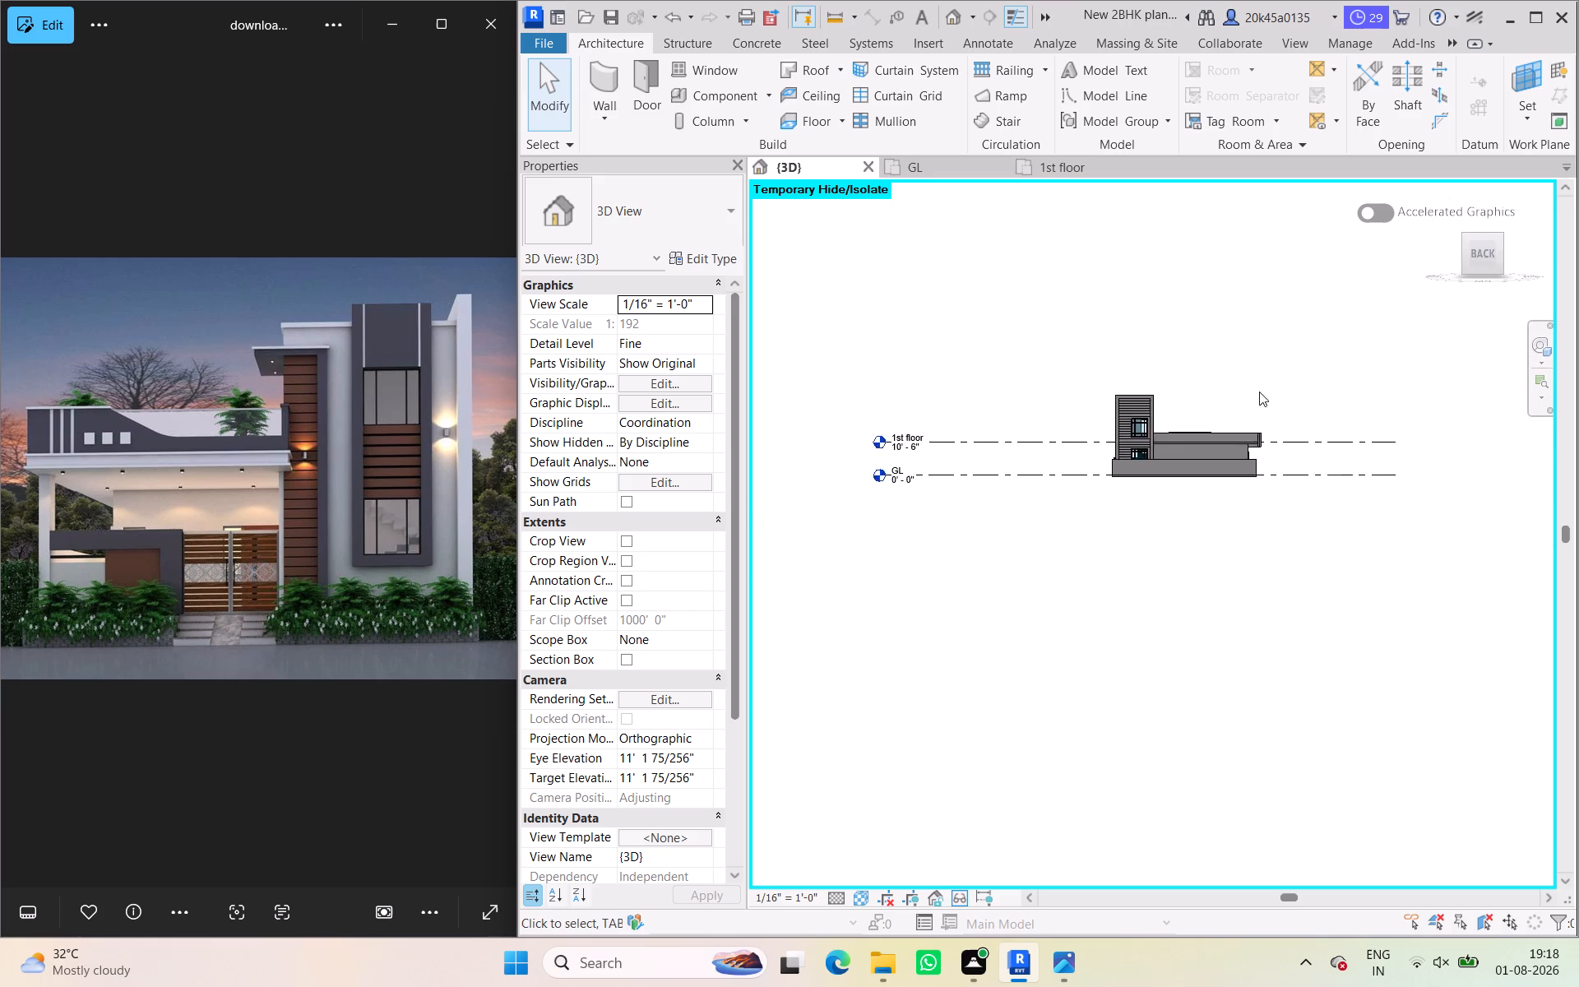
pyautogui.scroll(5, 1220, 407)
pyautogui.moveTo(1212, 411); pyautogui.dragTo(1062, 353, button='middle')
pyautogui.scroll(5, 1050, 439)
pyautogui.moveTo(1041, 409); pyautogui.dragTo(970, 345, button='middle')
pyautogui.scroll(3, 997, 395)
pyautogui.moveTo(981, 379); pyautogui.dragTo(919, 326, button='middle')
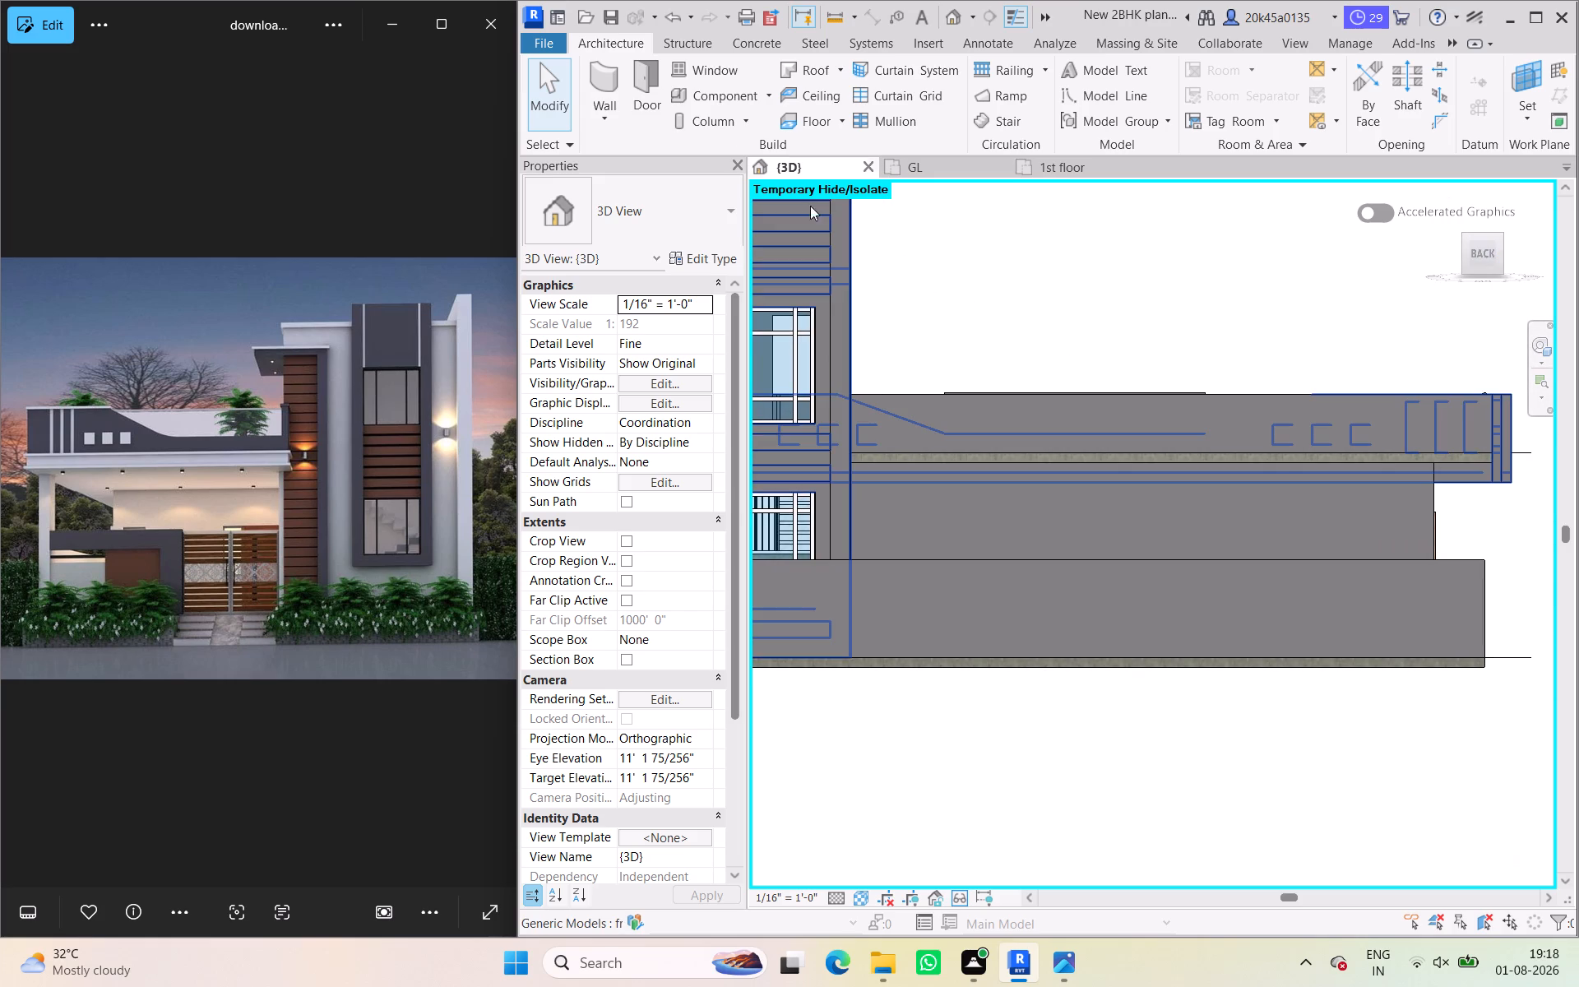
pyautogui.click(842, 327)
pyautogui.click(1410, 90)
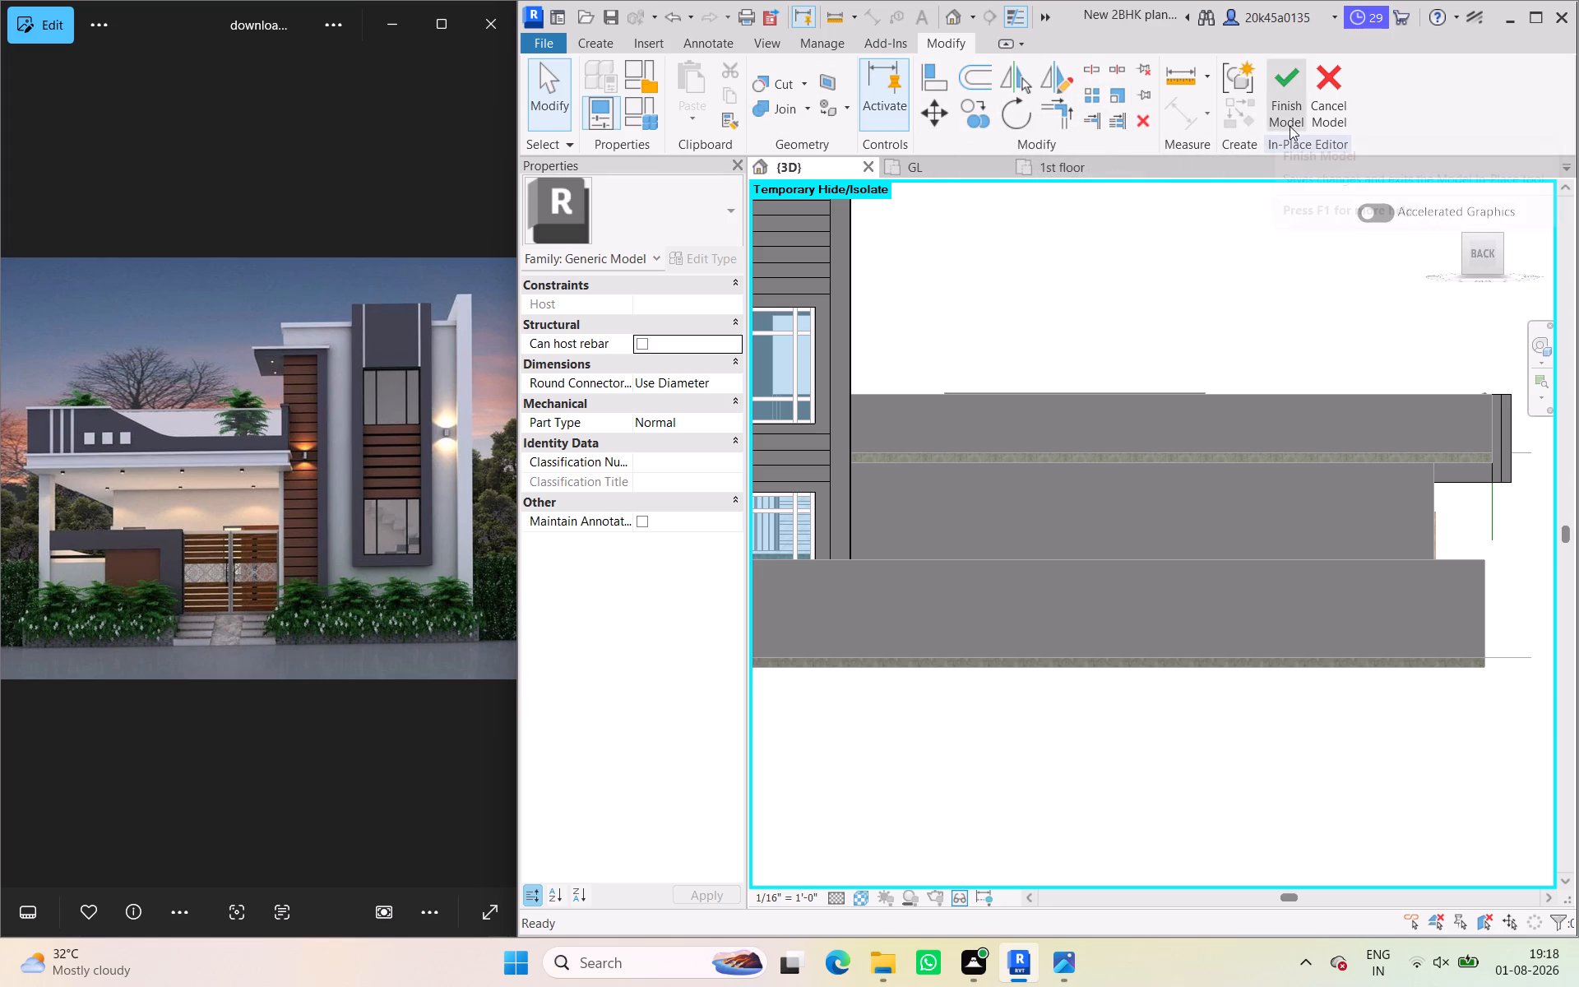
# Start a new extrusion in the in-place model with its work plane on the back parapet wall's face.
pyautogui.click(594, 49)
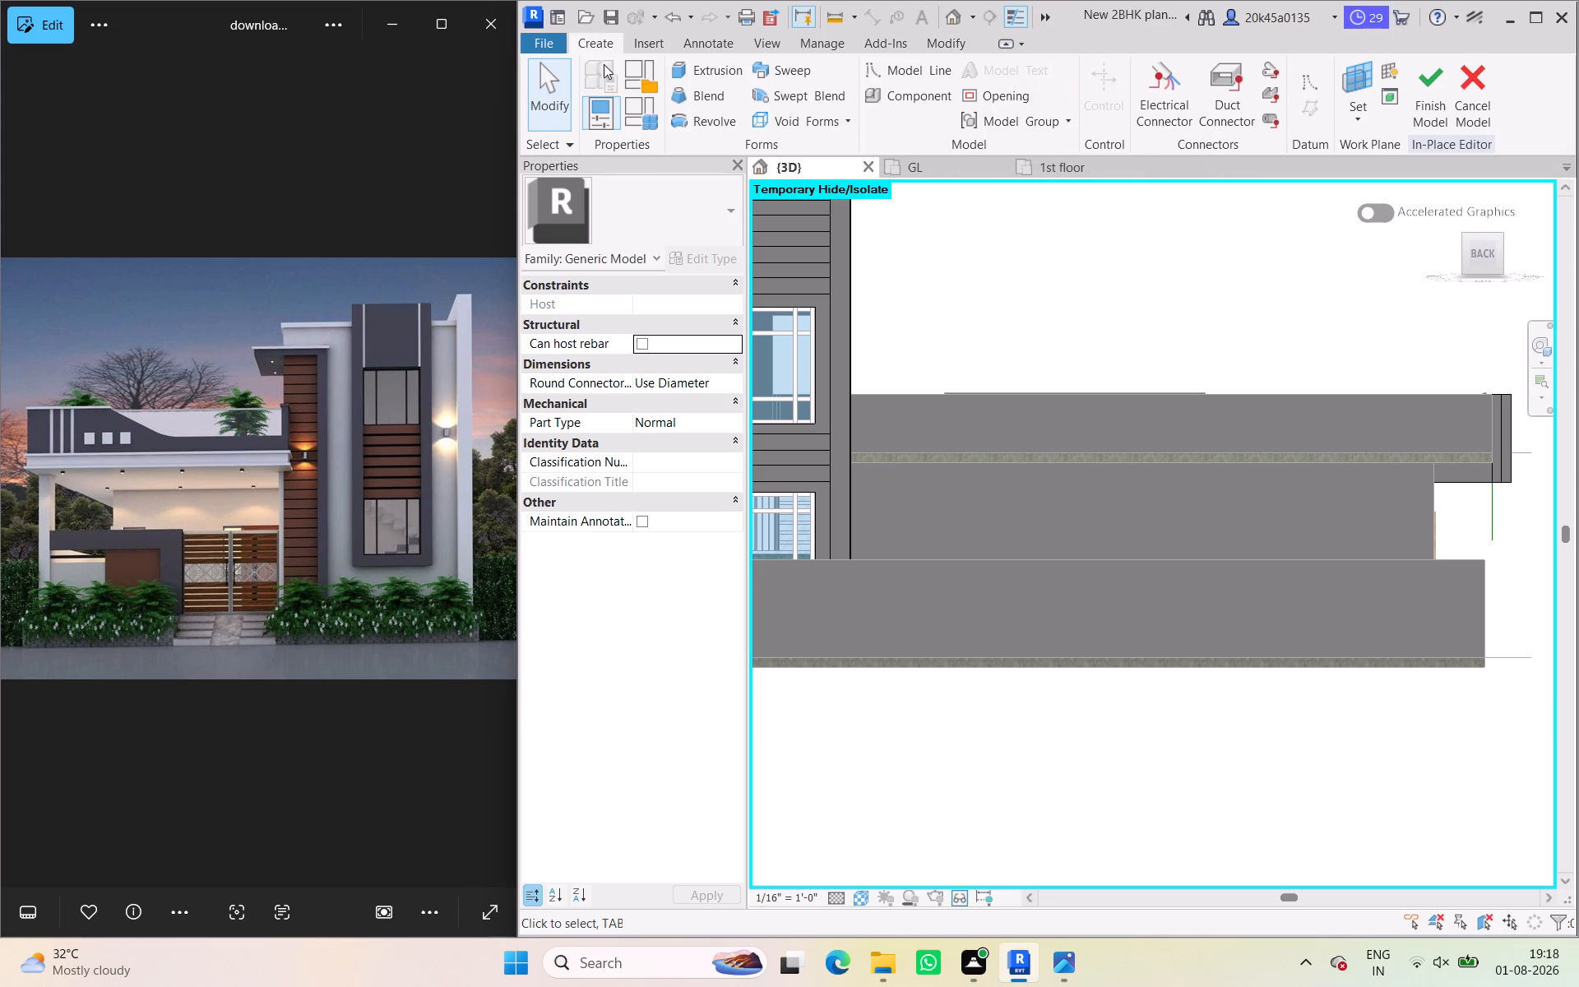
pyautogui.click(715, 68)
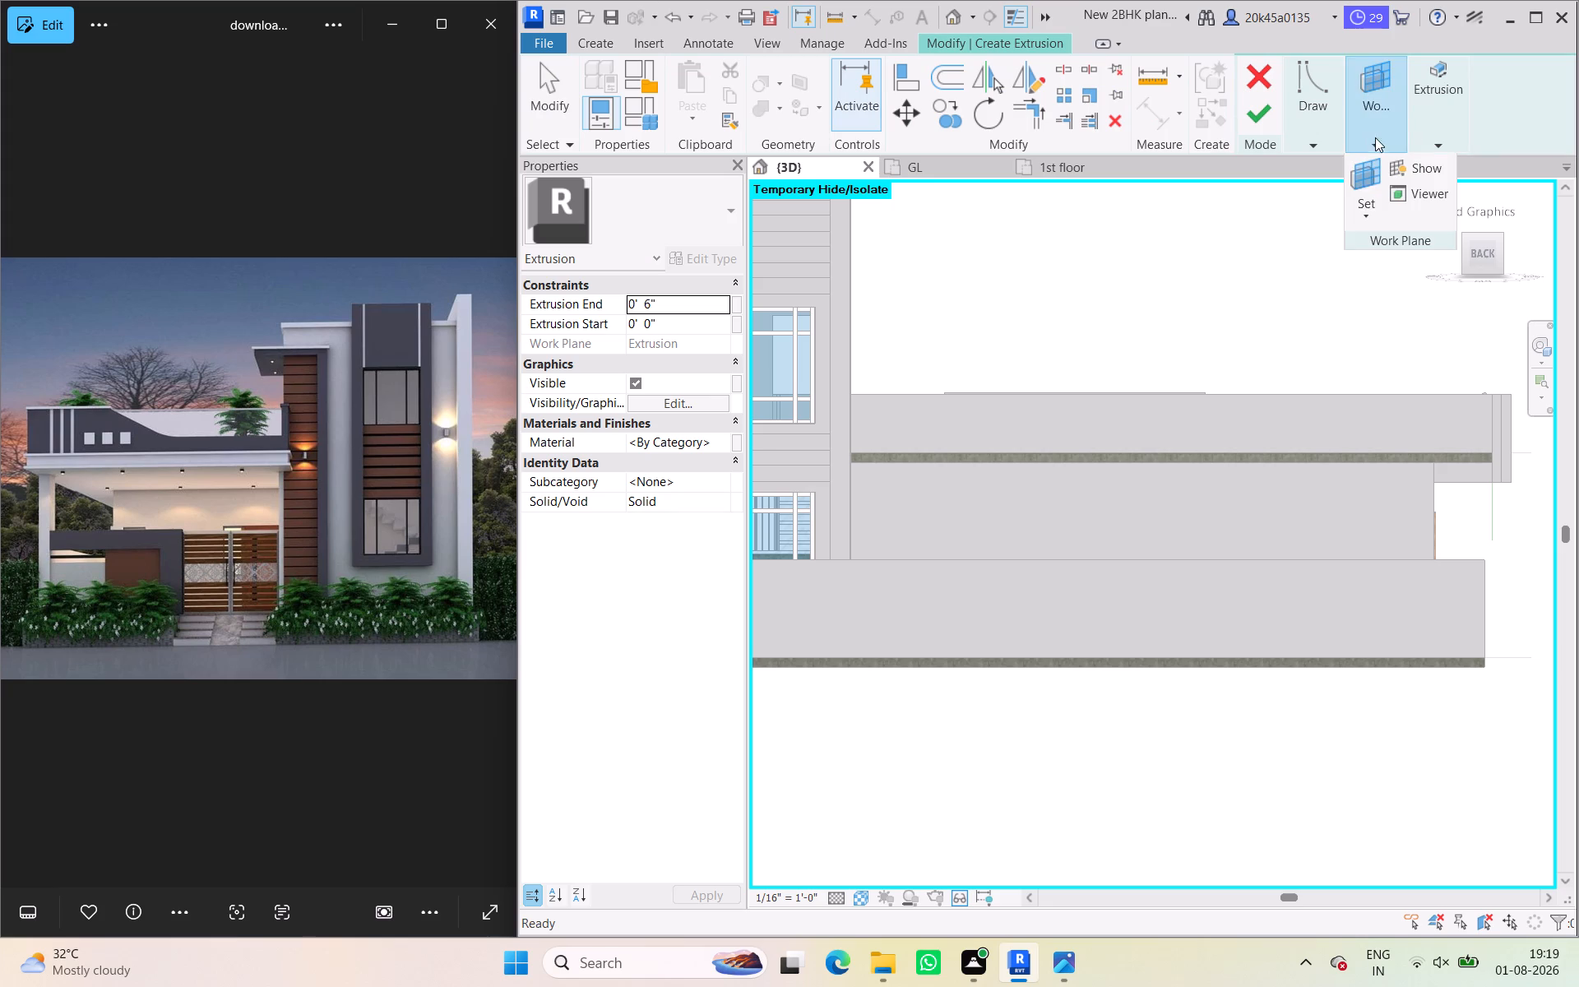
pyautogui.click(1378, 137)
pyautogui.click(1364, 221)
pyautogui.click(1386, 295)
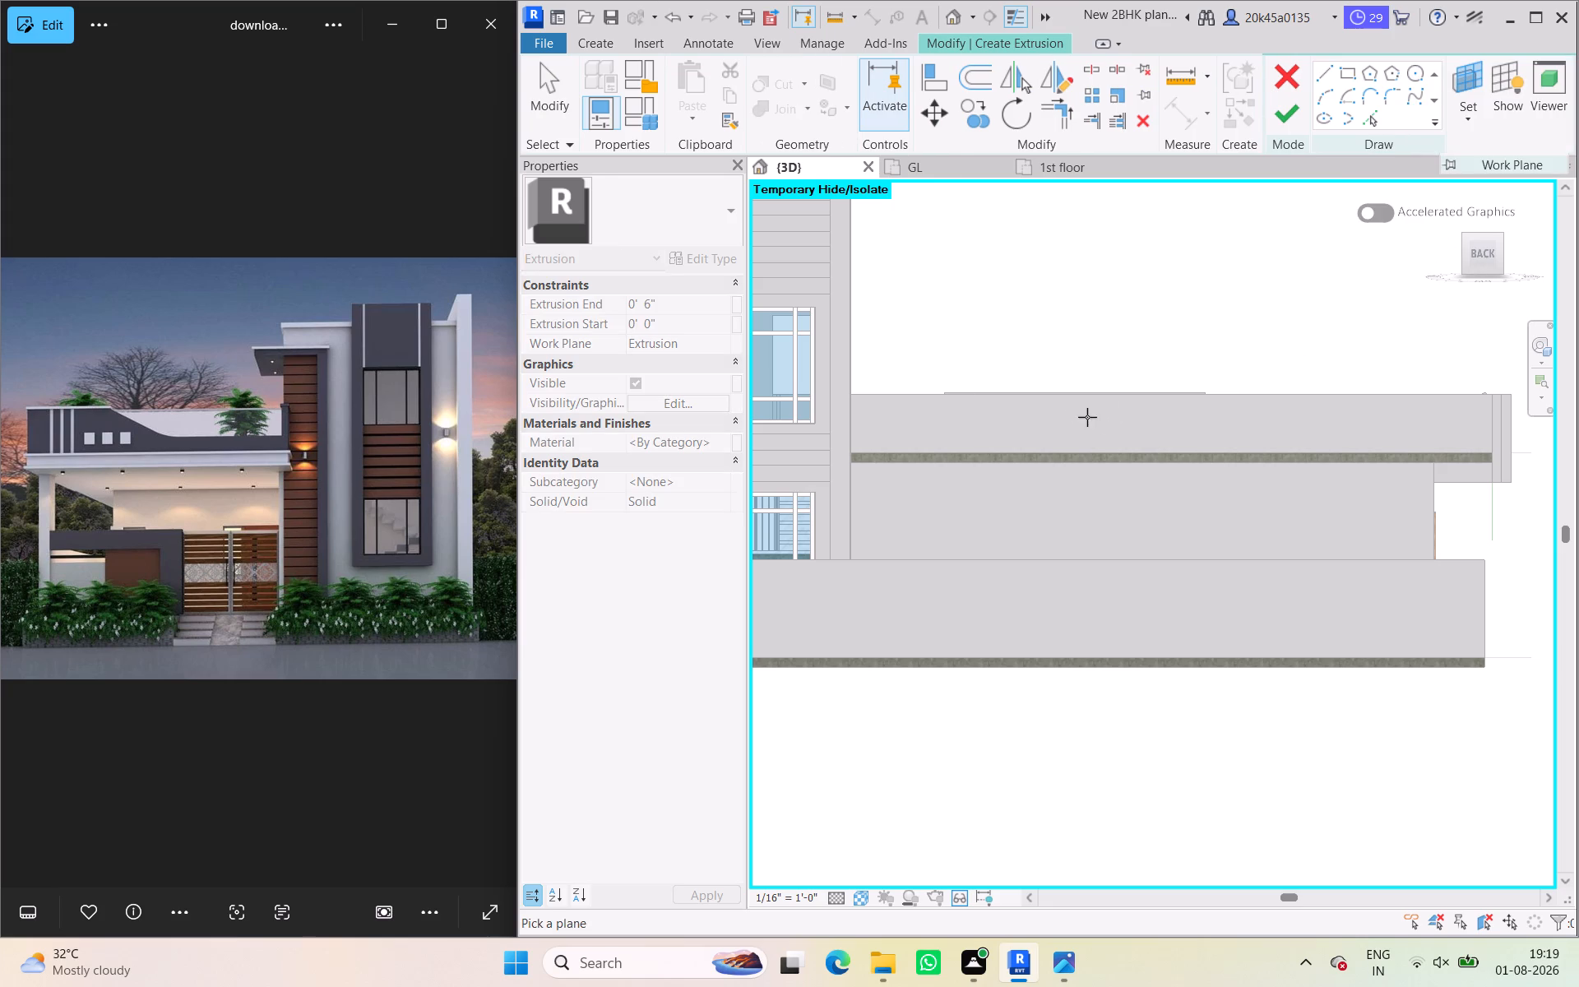
pyautogui.click(893, 399)
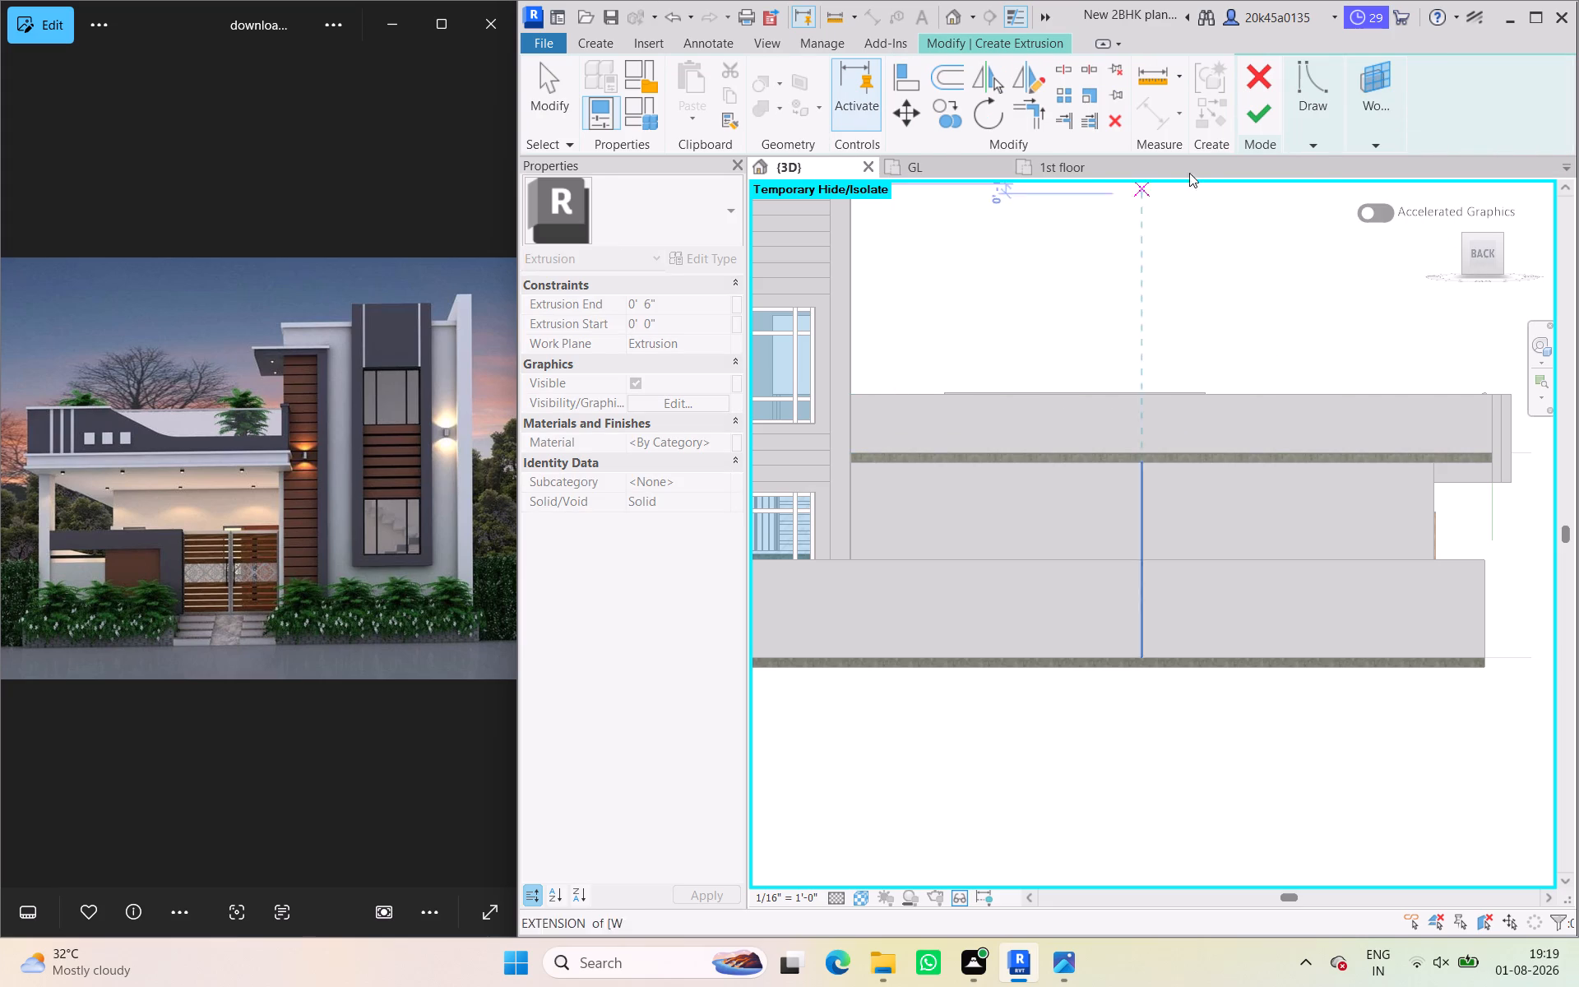
# Sketch a rectangle along the back parapet from the tower's edge at the parapet top to the existing side extrusion's lower outer corner.
pyautogui.click(1294, 135)
pyautogui.click(1322, 165)
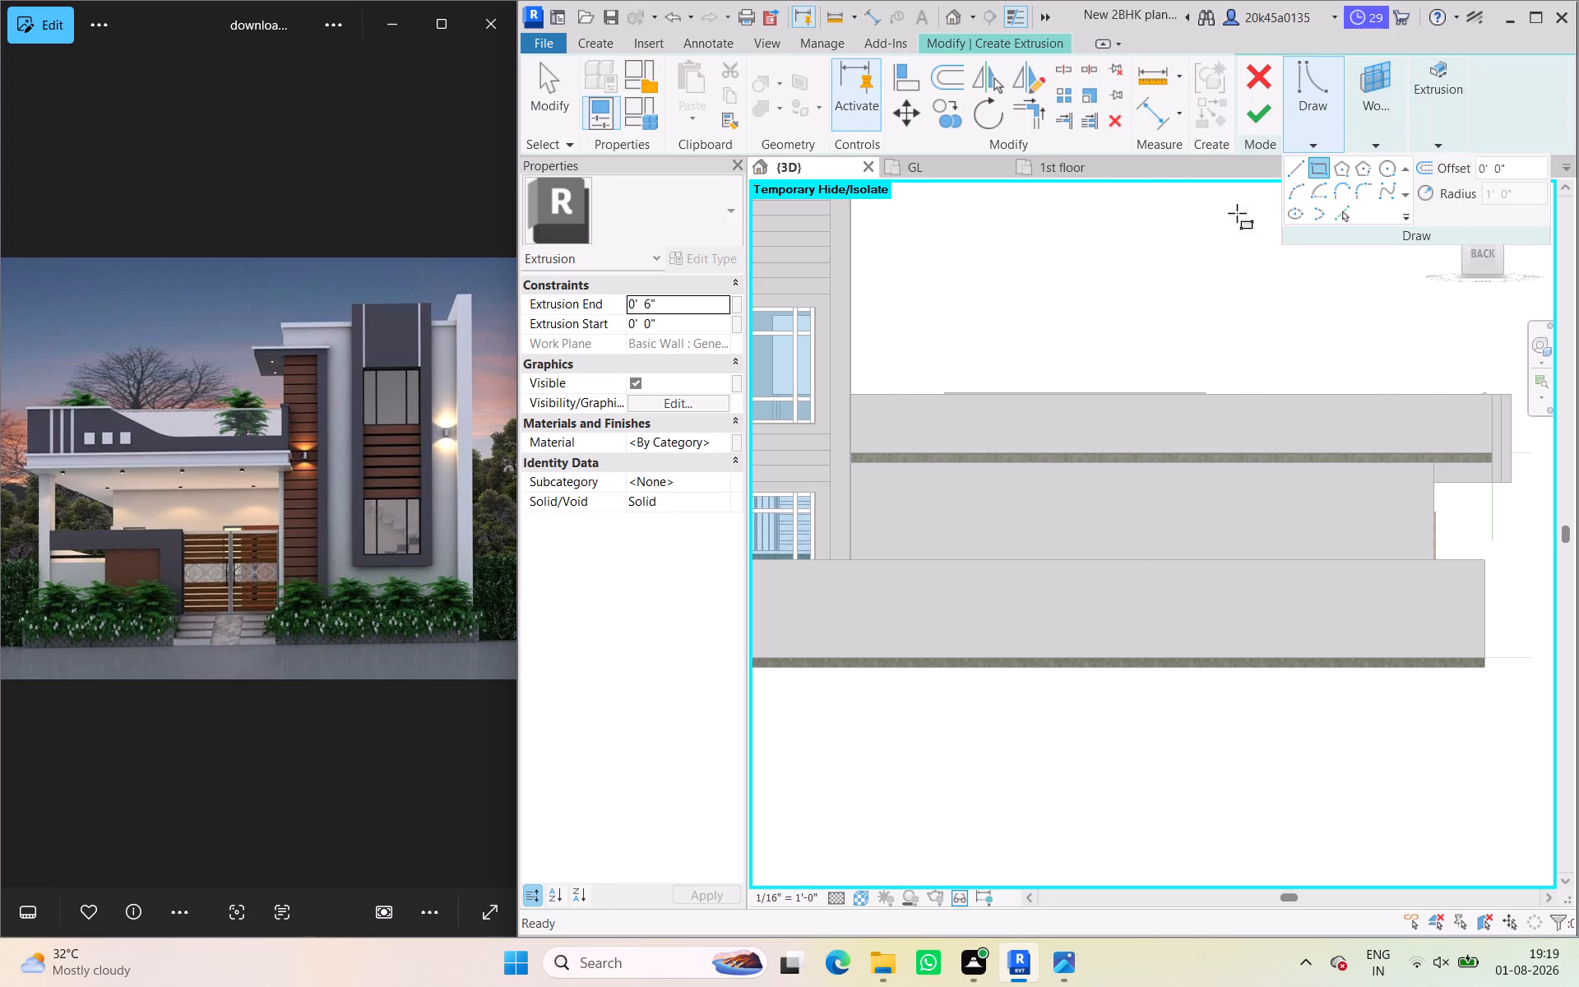
pyautogui.click(850, 396)
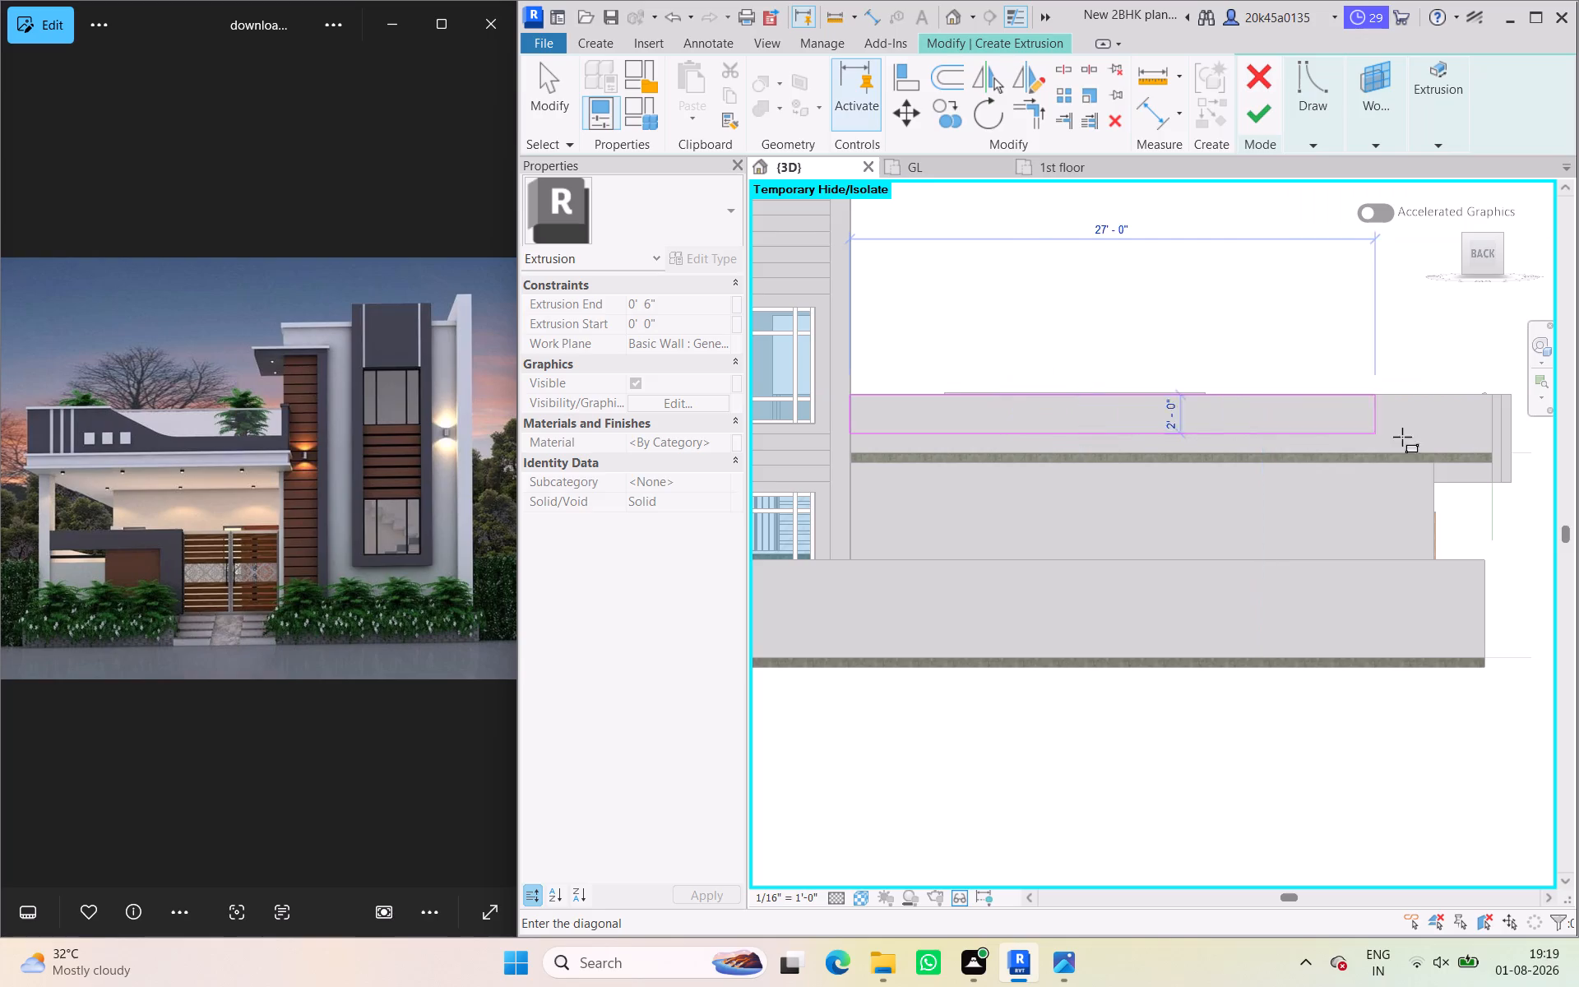
pyautogui.scroll(2, 1509, 483)
pyautogui.moveTo(1503, 480); pyautogui.dragTo(1404, 480, button='middle')
pyautogui.scroll(7, 1427, 493)
pyautogui.click(1394, 465)
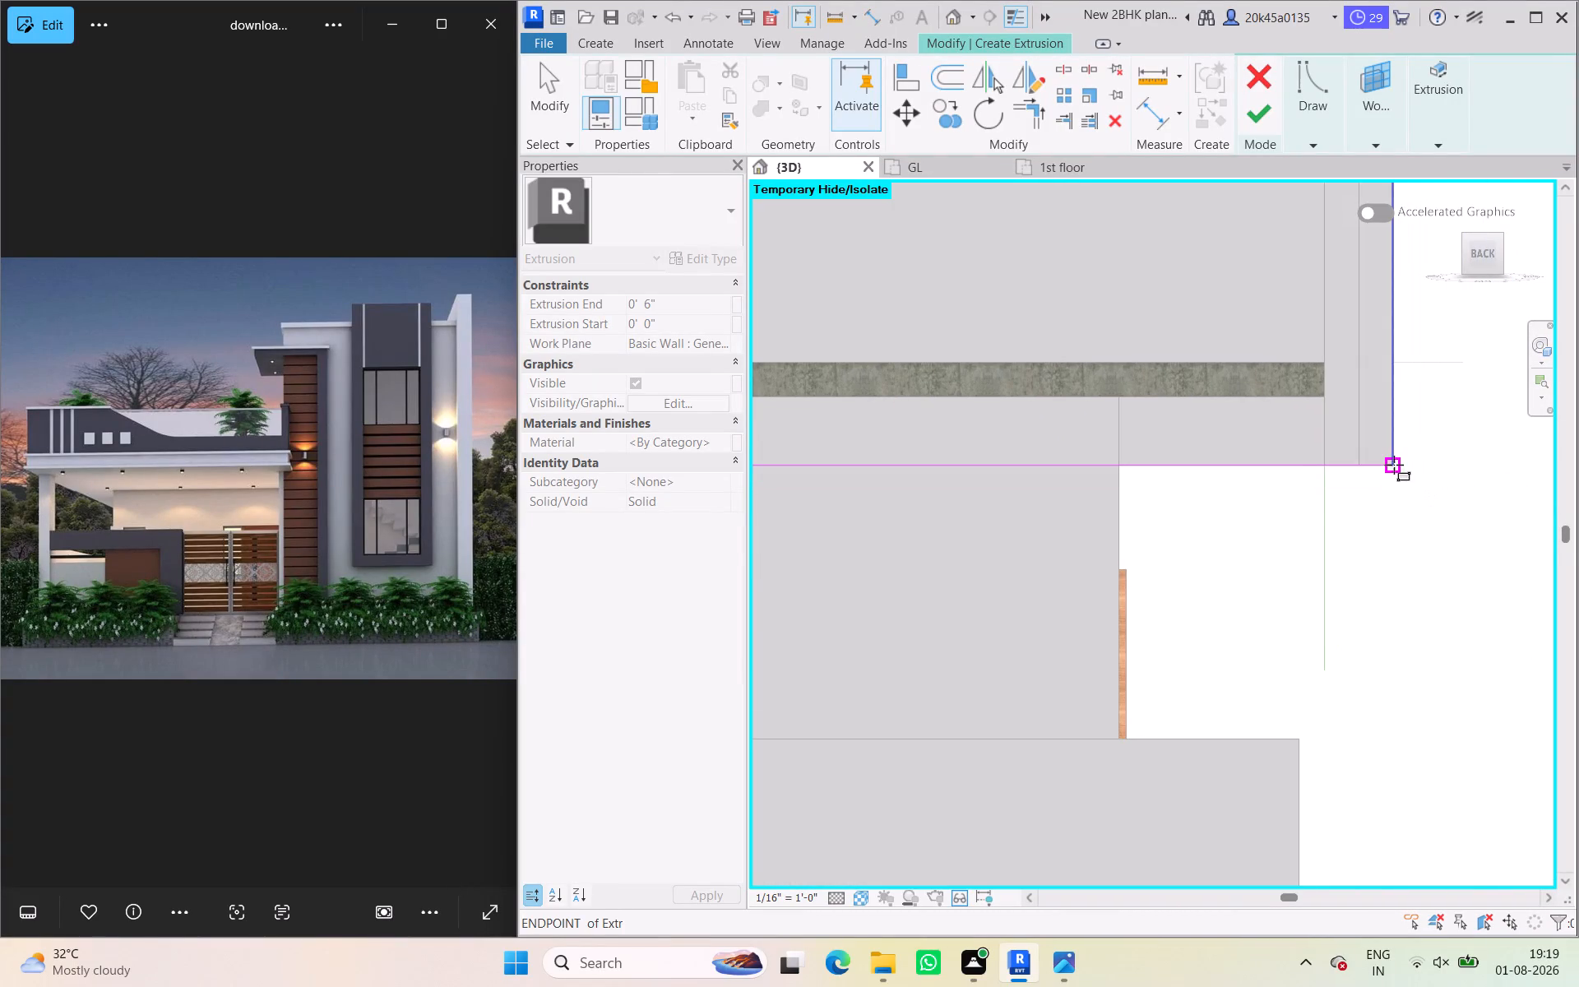
pyautogui.scroll(-4, 1275, 458)
pyautogui.moveTo(1272, 458); pyautogui.dragTo(1428, 467, button='middle')
pyautogui.scroll(-3, 1315, 456)
pyautogui.moveTo(1313, 455); pyautogui.dragTo(1421, 456, button='middle')
pyautogui.scroll(-3, 1300, 448)
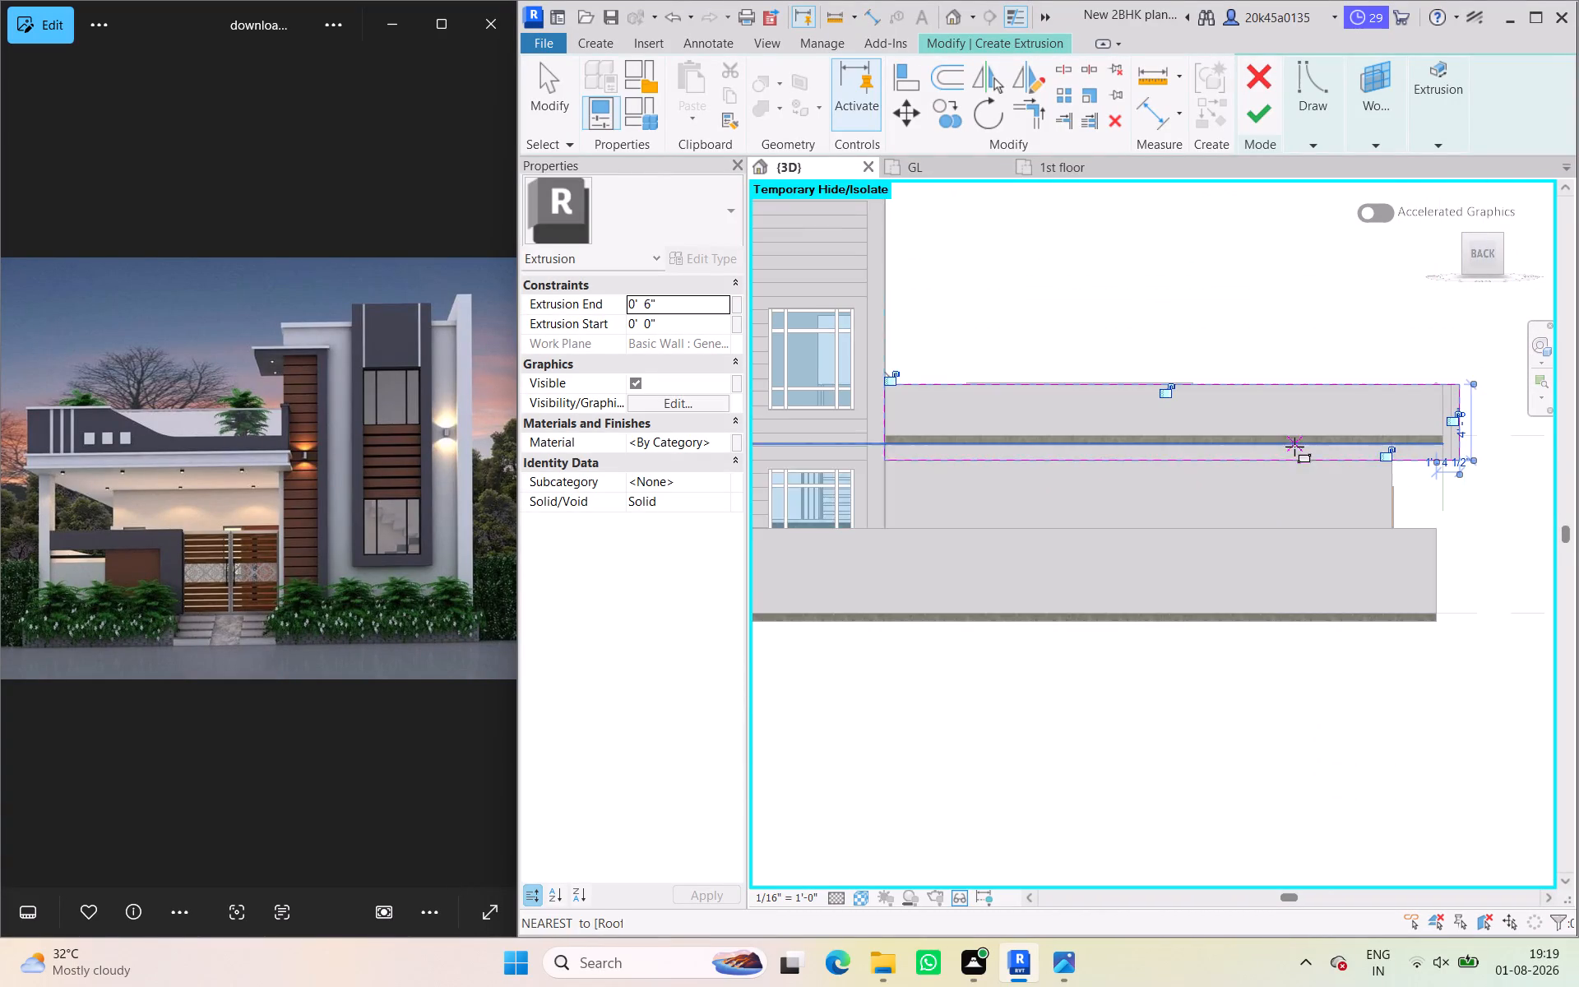
# Examine the sketched back parapet border rectangle in 3D from the back and around the house's other sides.
pyautogui.moveTo(1294, 447); pyautogui.dragTo(1371, 452, button='middle')
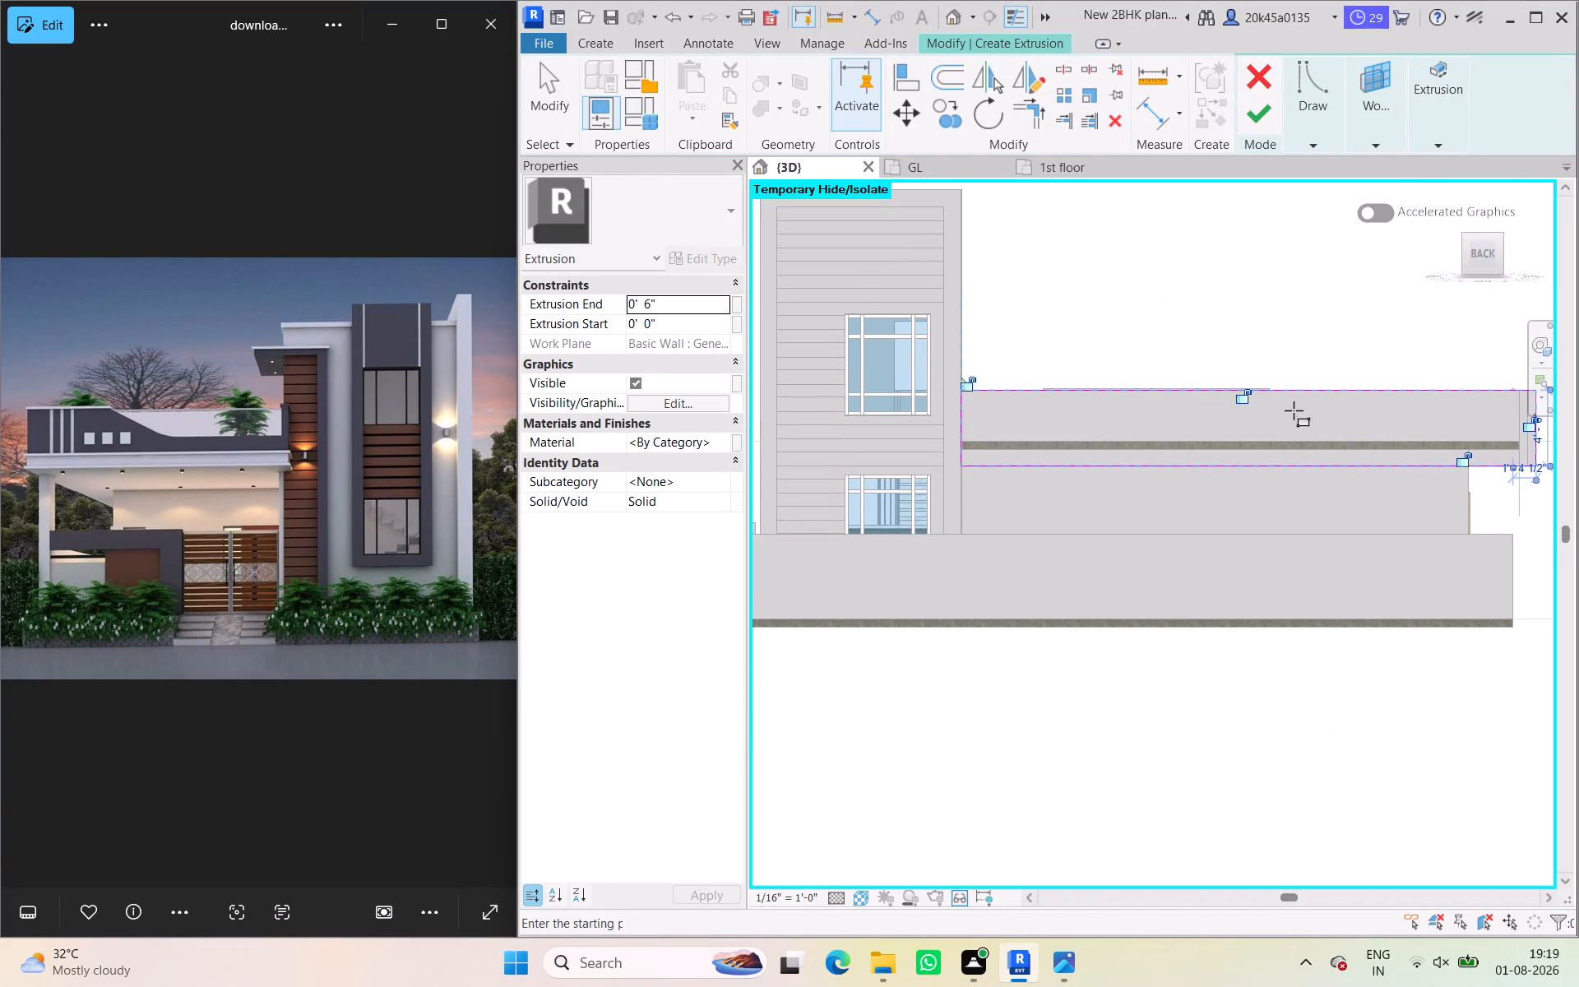
pyautogui.moveTo(1294, 410); pyautogui.dragTo(1022, 412, button='middle')
pyautogui.press('Escape')
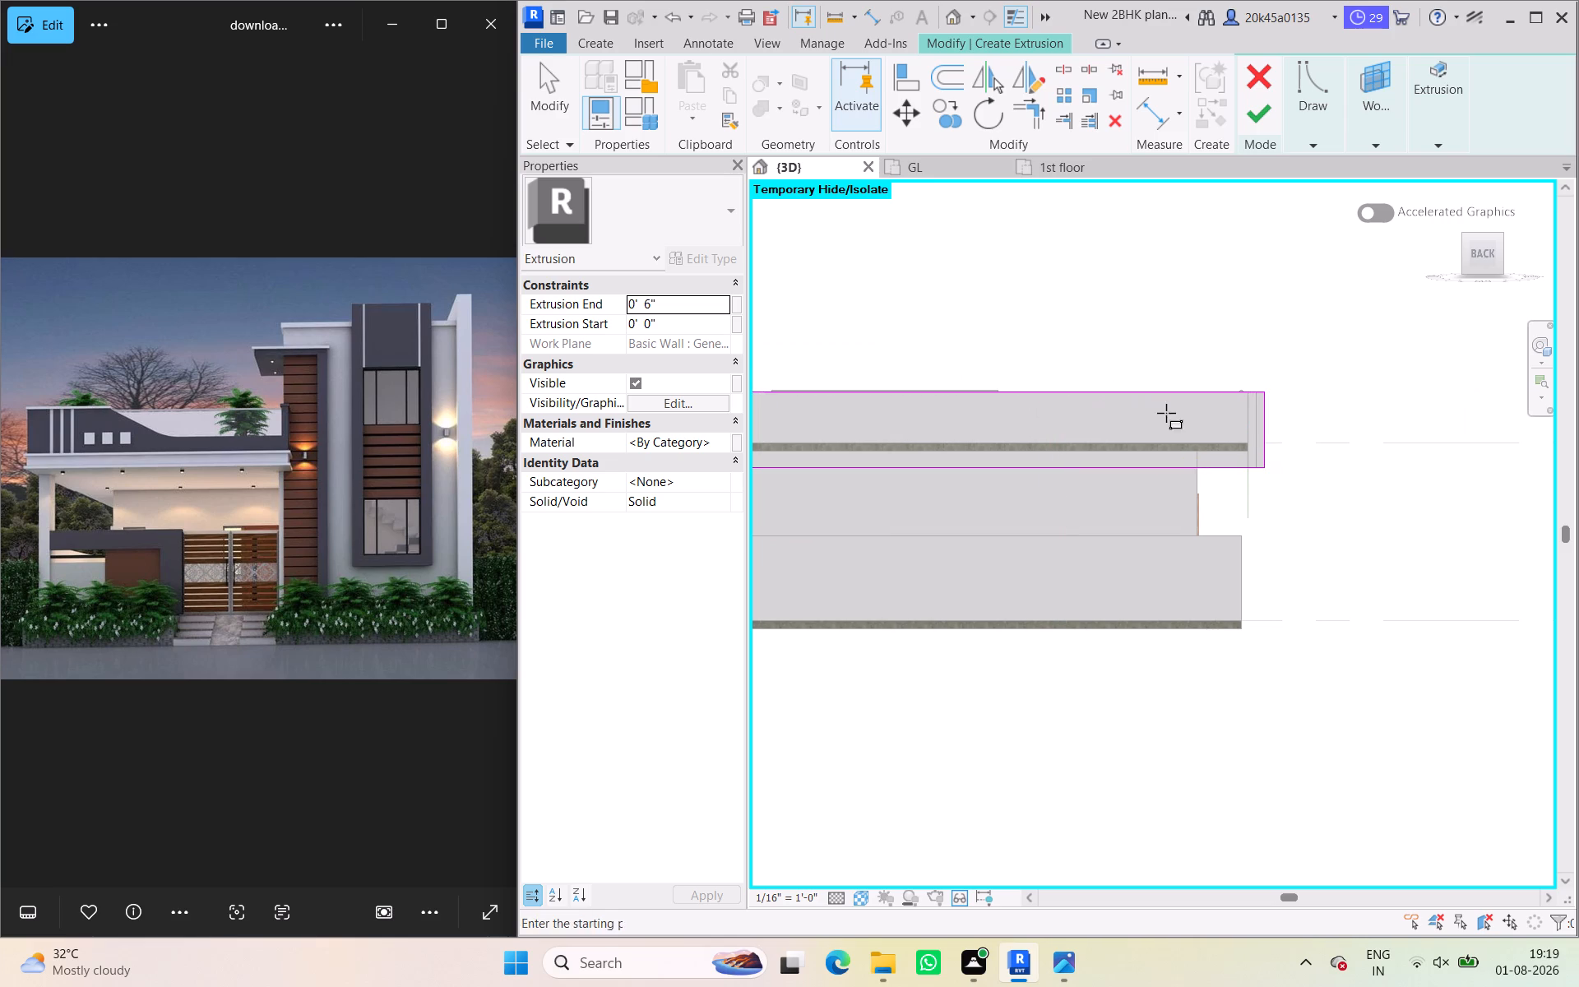
pyautogui.press('Escape')
pyautogui.scroll(-2, 1215, 424)
pyautogui.moveTo(1240, 438); pyautogui.dragTo(1280, 447, button='middle')
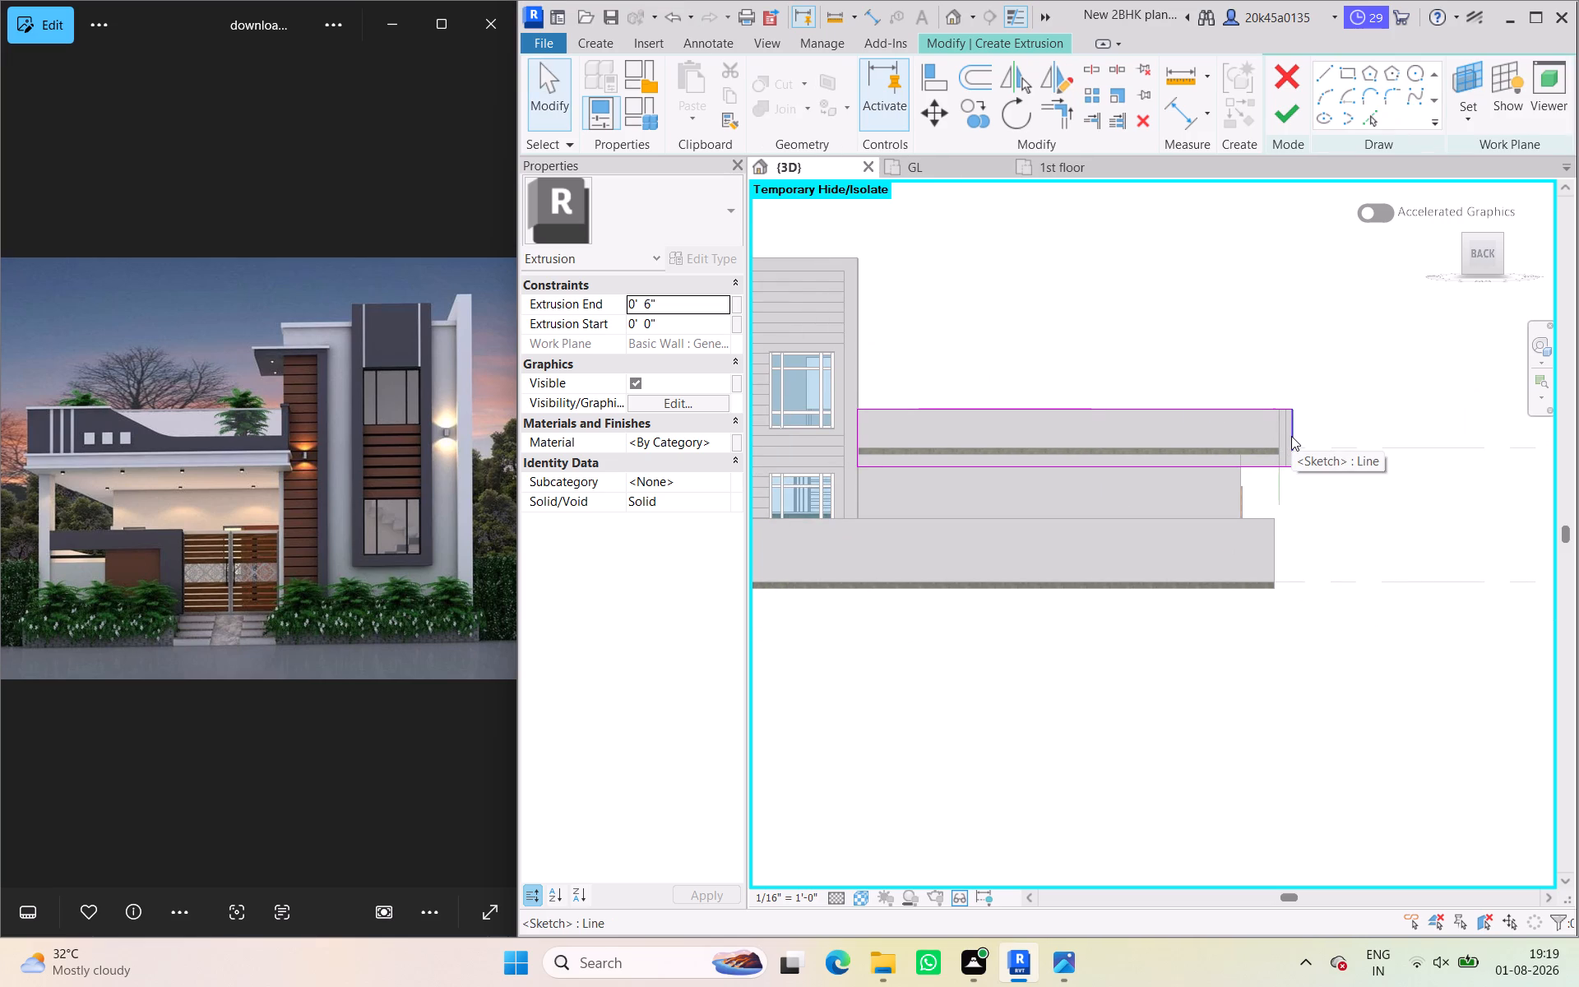
pyautogui.scroll(-2, 1291, 436)
pyautogui.moveTo(1323, 434); pyautogui.dragTo(1253, 488, button='middle')
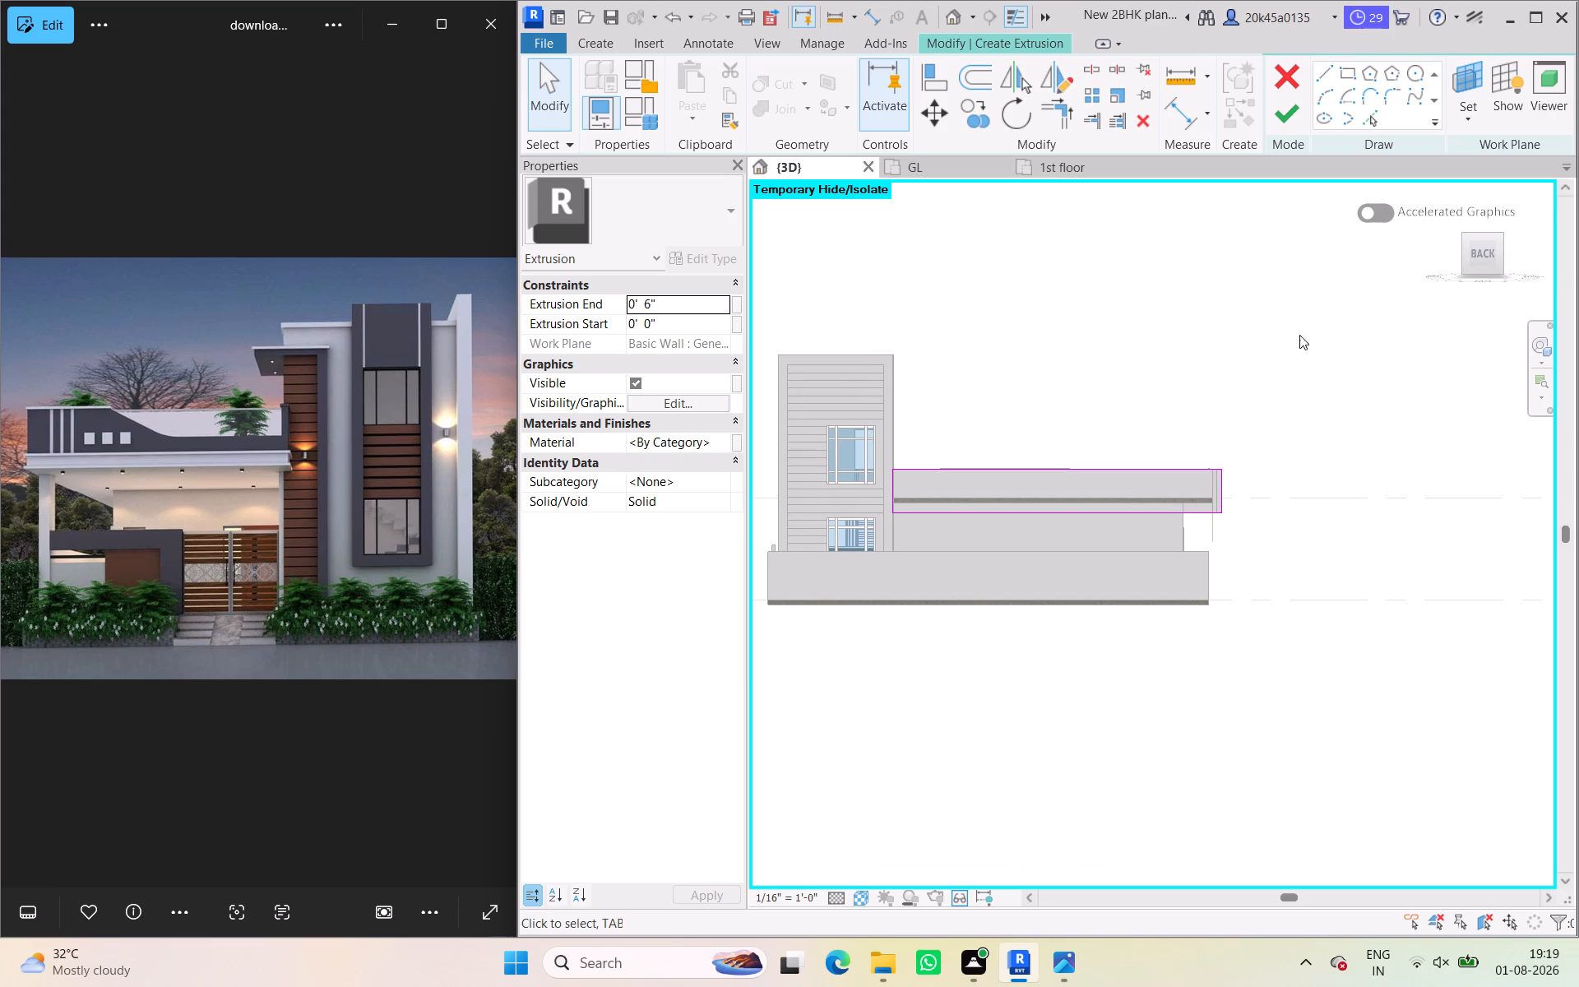
pyautogui.keyDown('shift'); pyautogui.moveTo(1313, 376); pyautogui.dragTo(766, 438, button='middle'); pyautogui.keyUp('shift')
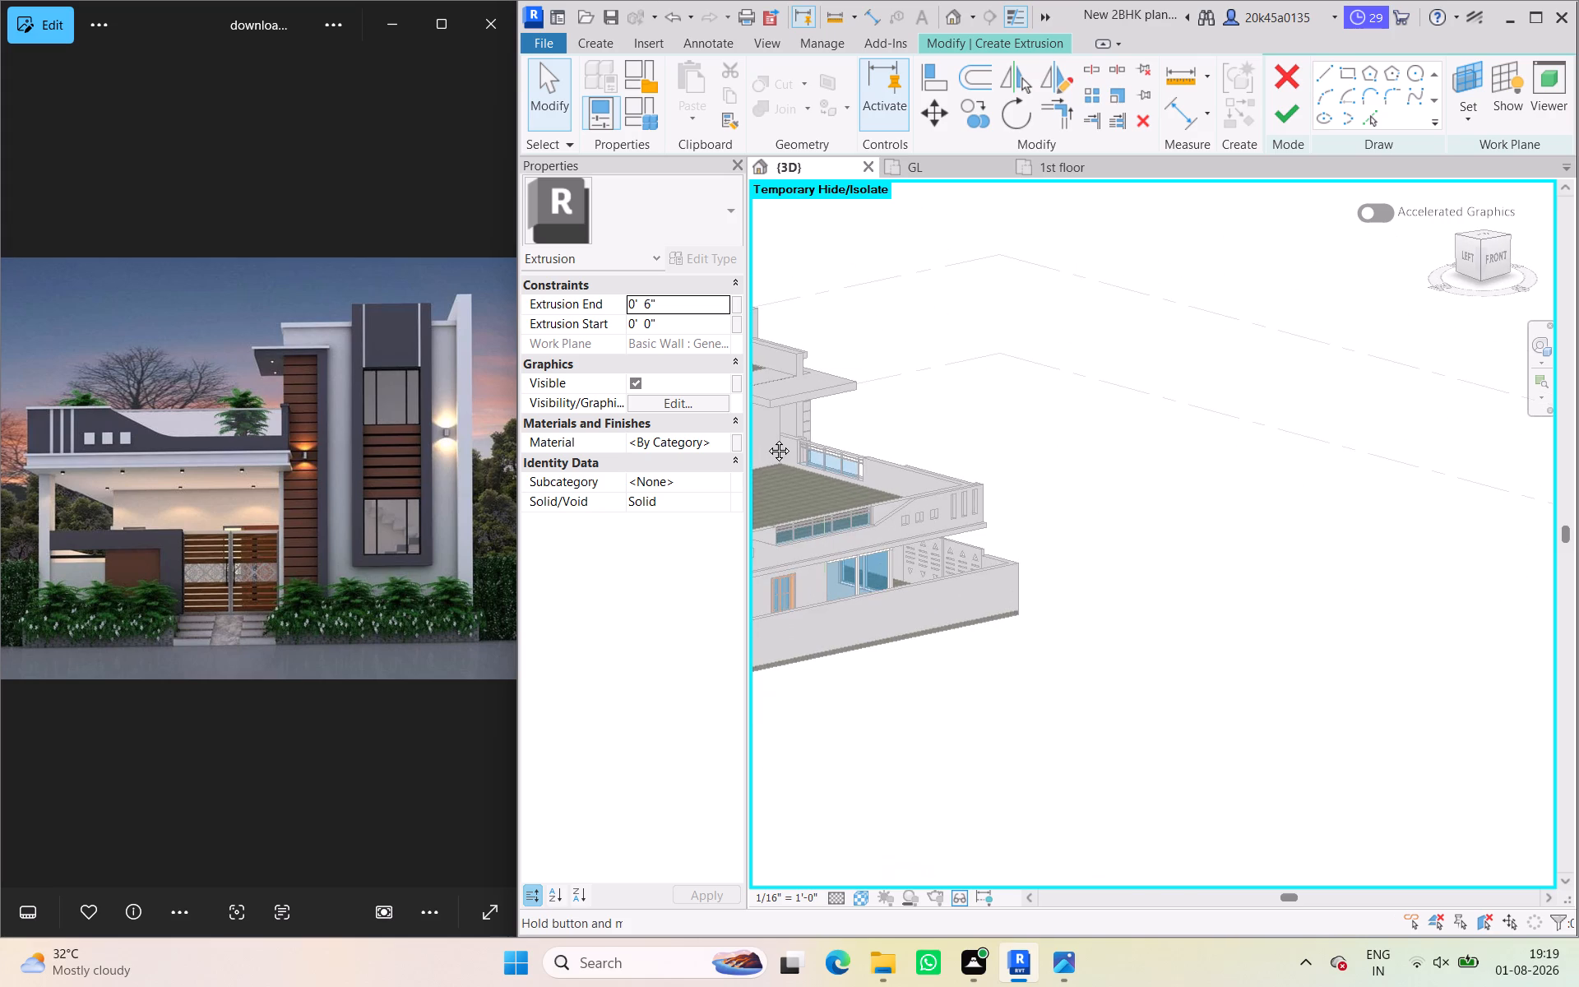
pyautogui.keyDown('shift'); pyautogui.moveTo(766, 438); pyautogui.dragTo(1035, 478, button='middle'); pyautogui.keyUp('shift')
pyautogui.scroll(-4, 1049, 433)
pyautogui.moveTo(1043, 432); pyautogui.dragTo(947, 299, button='middle')
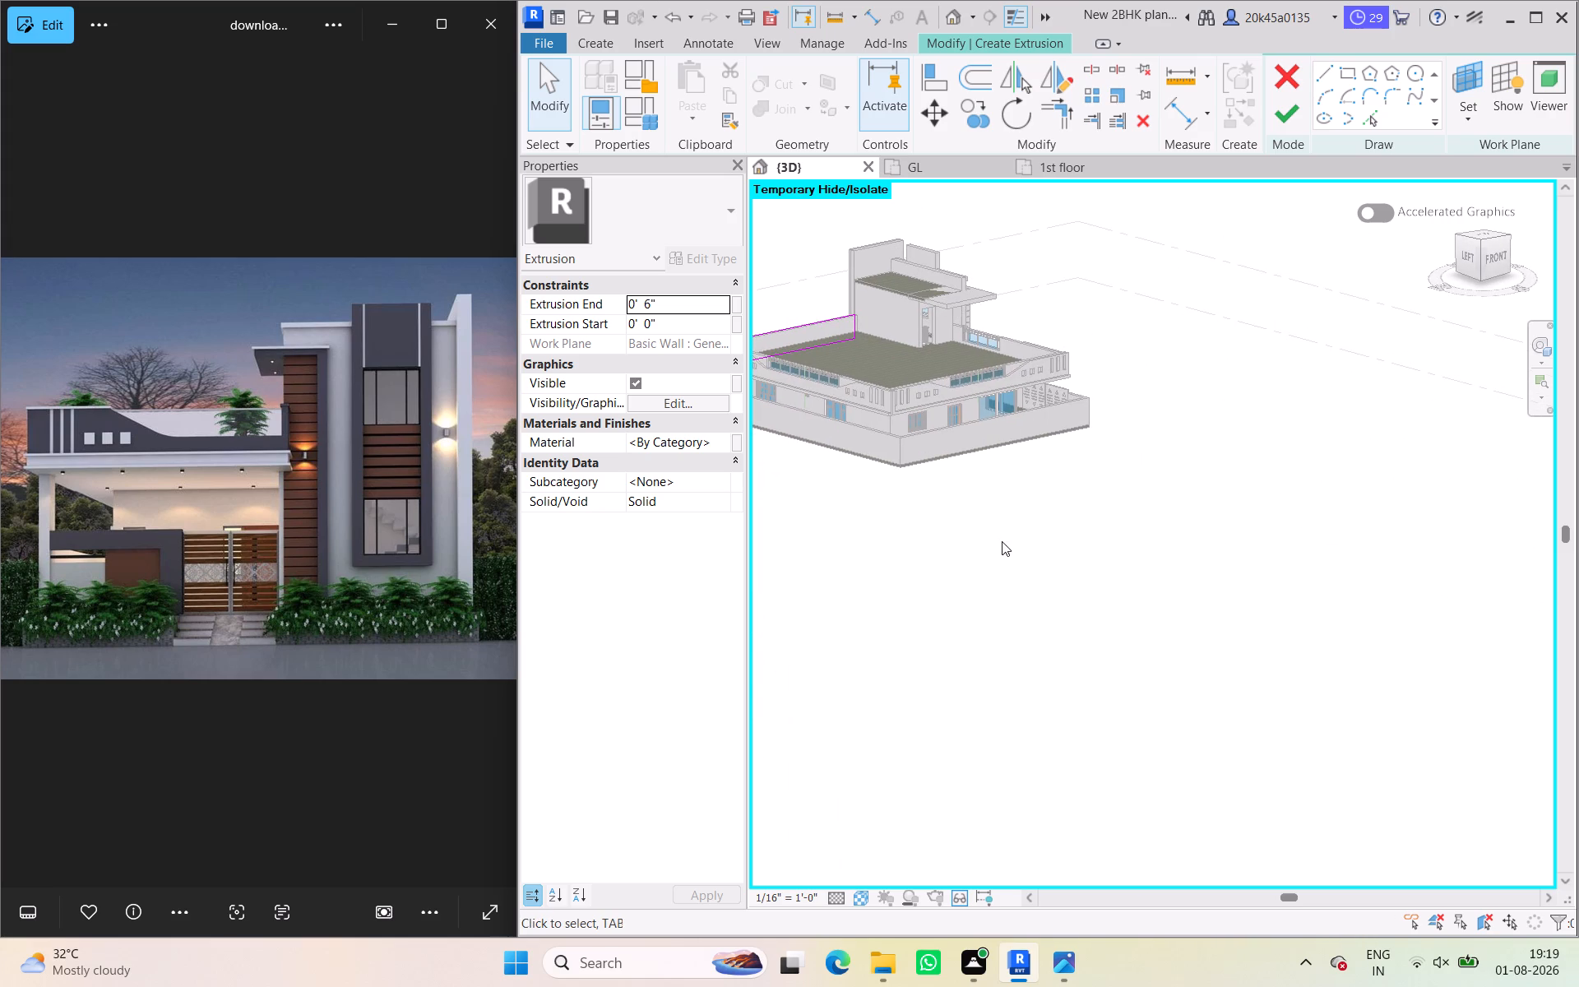
pyautogui.keyDown('shift'); pyautogui.moveTo(1003, 551); pyautogui.dragTo(1568, 530, button='middle'); pyautogui.keyUp('shift')
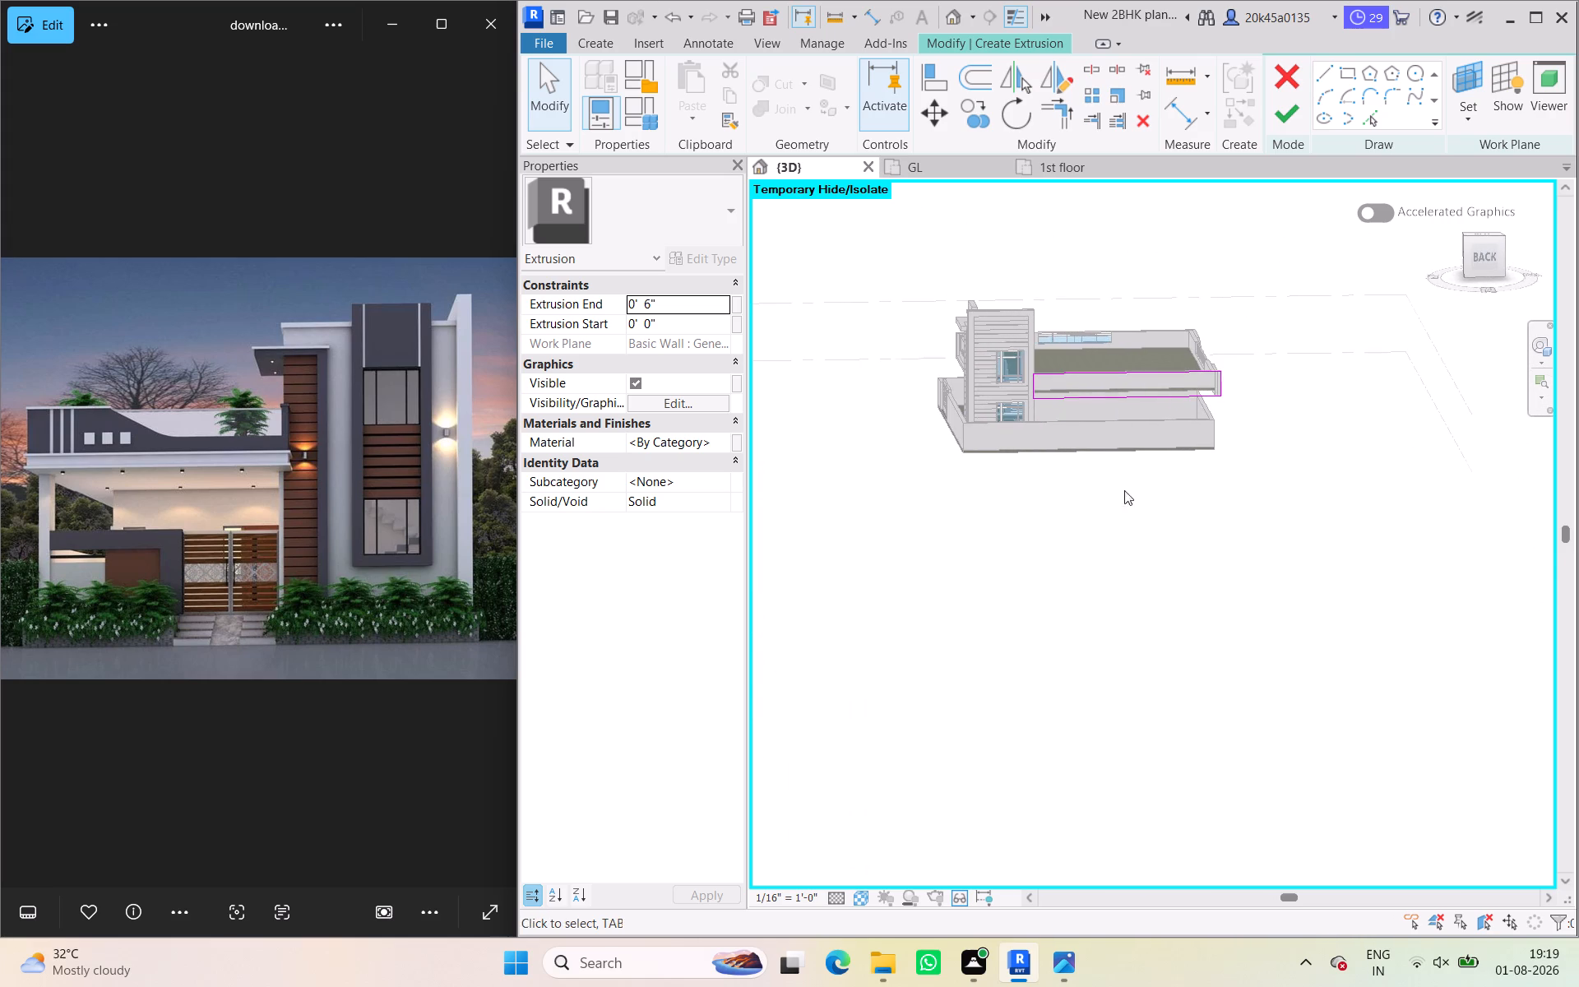
pyautogui.keyDown('shift'); pyautogui.moveTo(849, 554); pyautogui.dragTo(1173, 568, button='middle'); pyautogui.keyUp('shift')
pyautogui.keyDown('shift'); pyautogui.scroll(1, 851, 554); pyautogui.keyUp('shift')
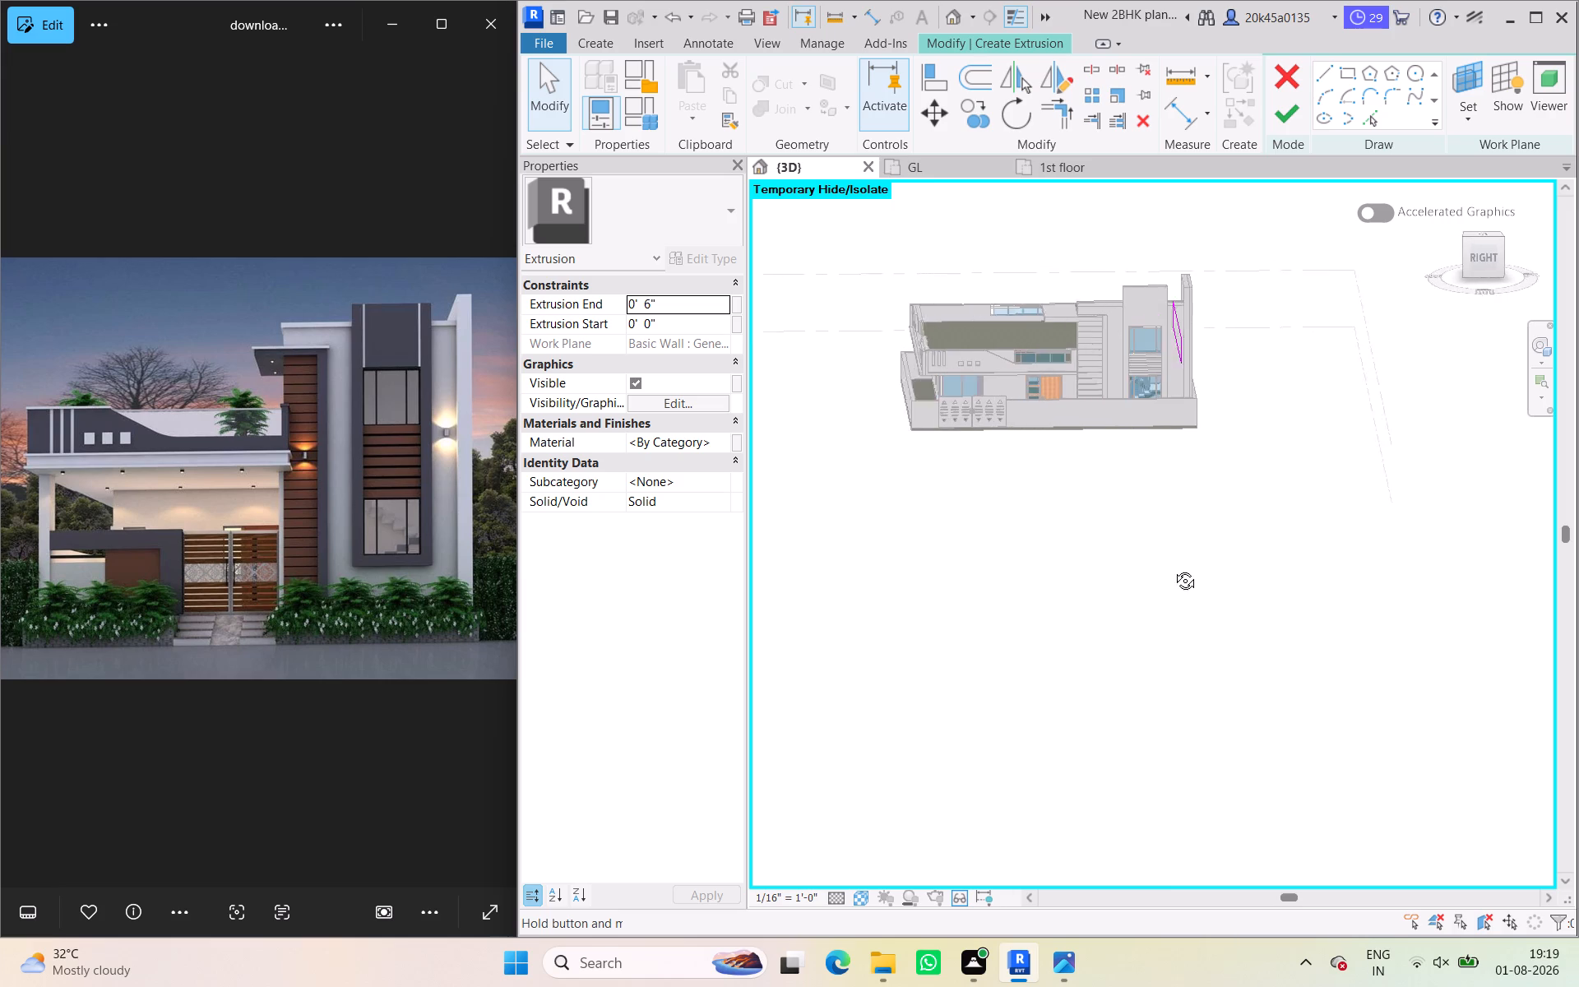
pyautogui.keyDown('shift'); pyautogui.moveTo(1173, 568); pyautogui.dragTo(1018, 568, button='middle'); pyautogui.keyUp('shift')
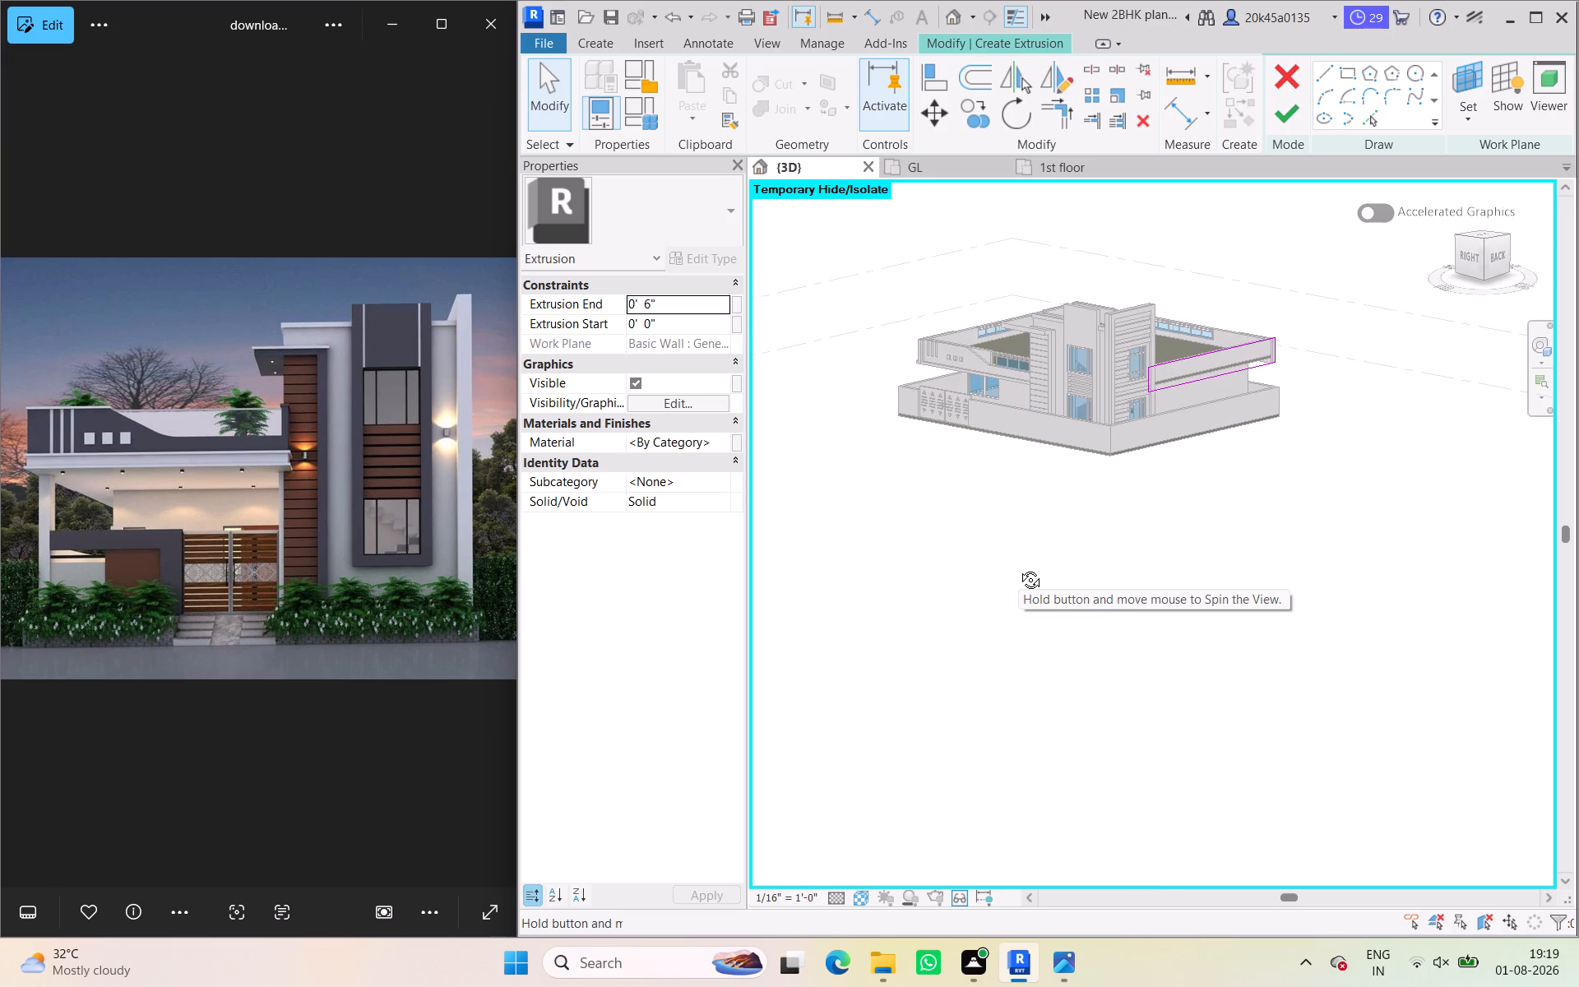
pyautogui.keyDown('shift'); pyautogui.moveTo(1018, 568); pyautogui.dragTo(1007, 566, button='middle'); pyautogui.keyUp('shift')
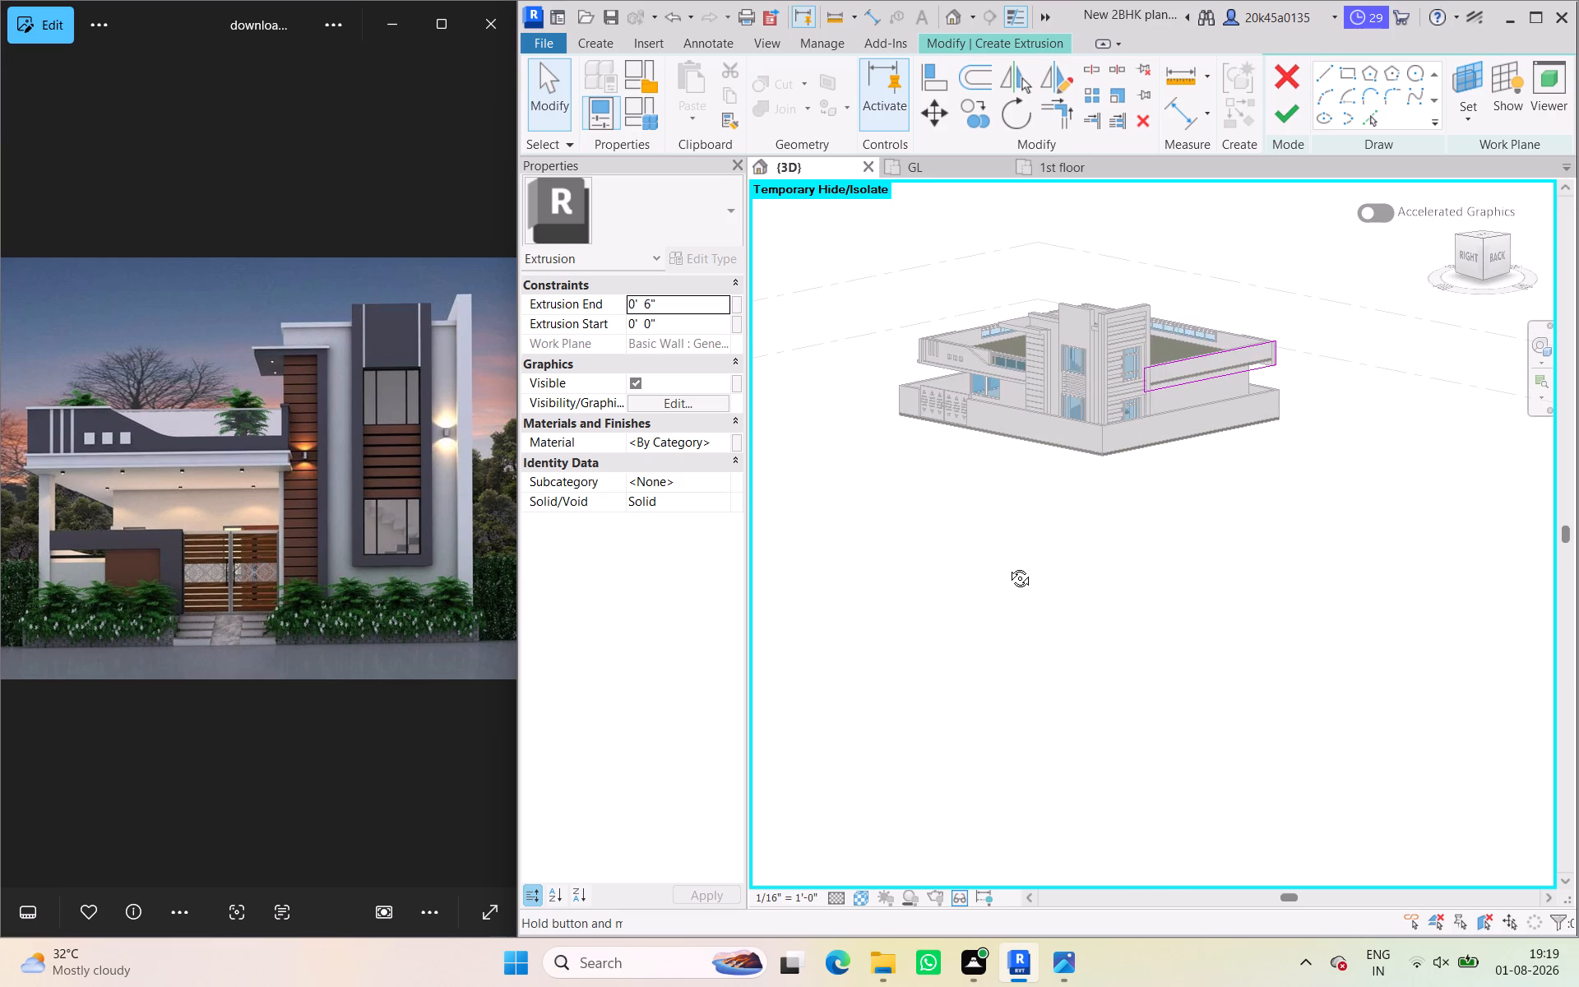
pyautogui.keyDown('shift'); pyautogui.moveTo(1007, 566); pyautogui.dragTo(912, 554, button='middle'); pyautogui.keyUp('shift')
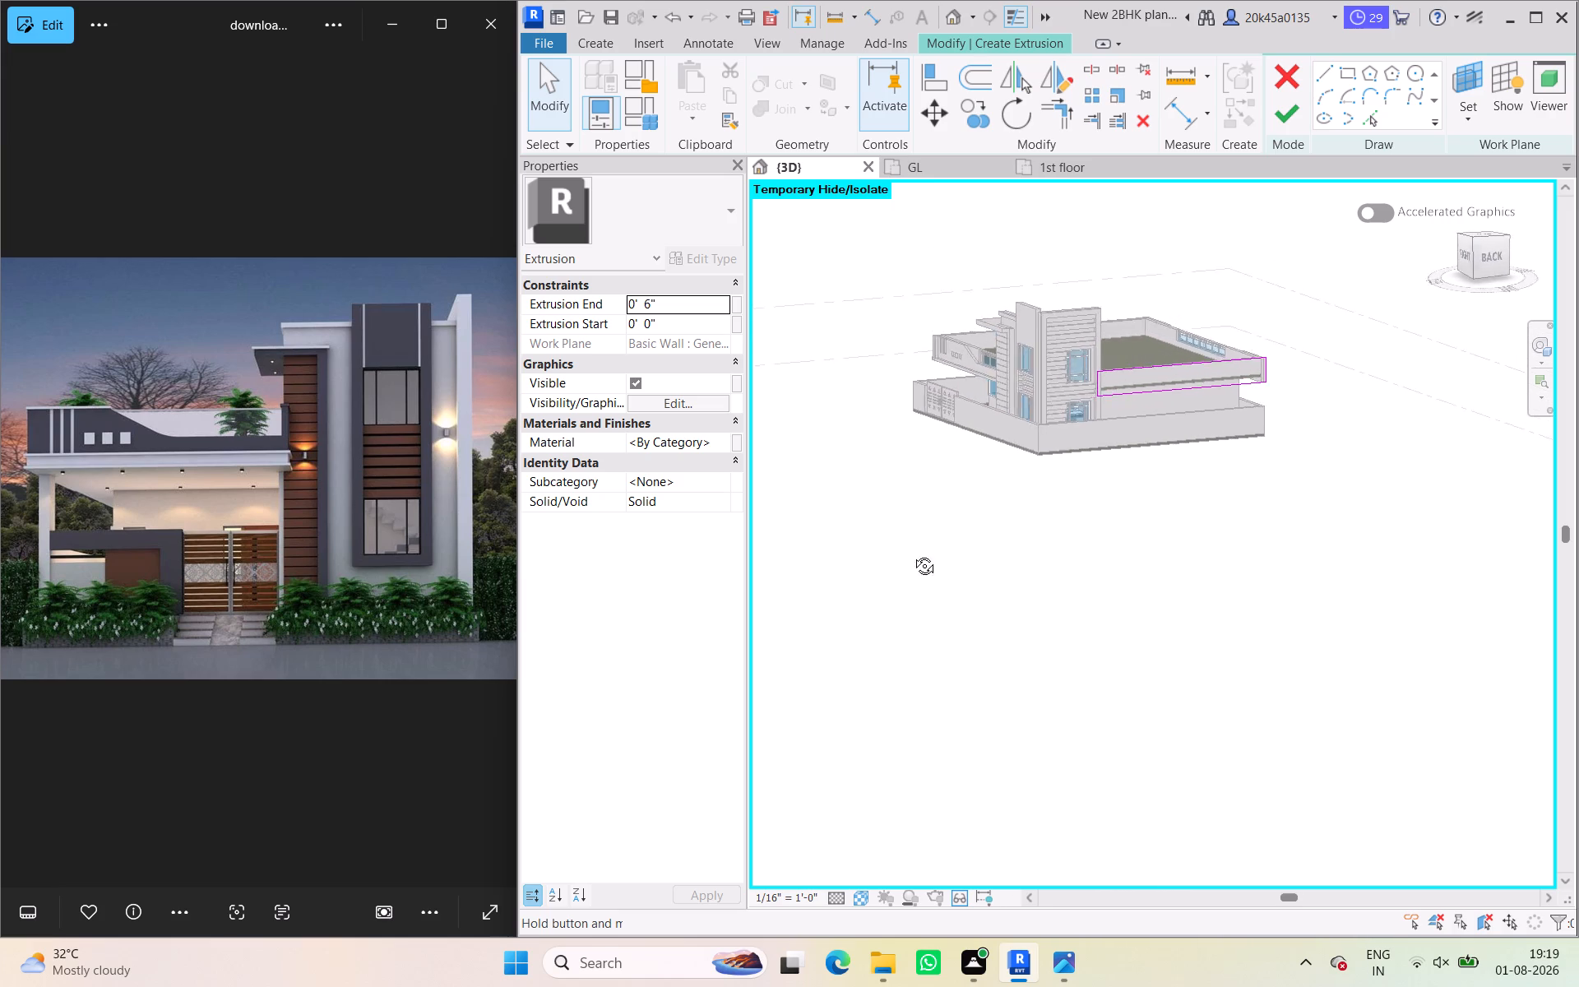
pyautogui.keyDown('shift'); pyautogui.moveTo(912, 554); pyautogui.dragTo(585, 542, button='middle'); pyautogui.keyUp('shift')
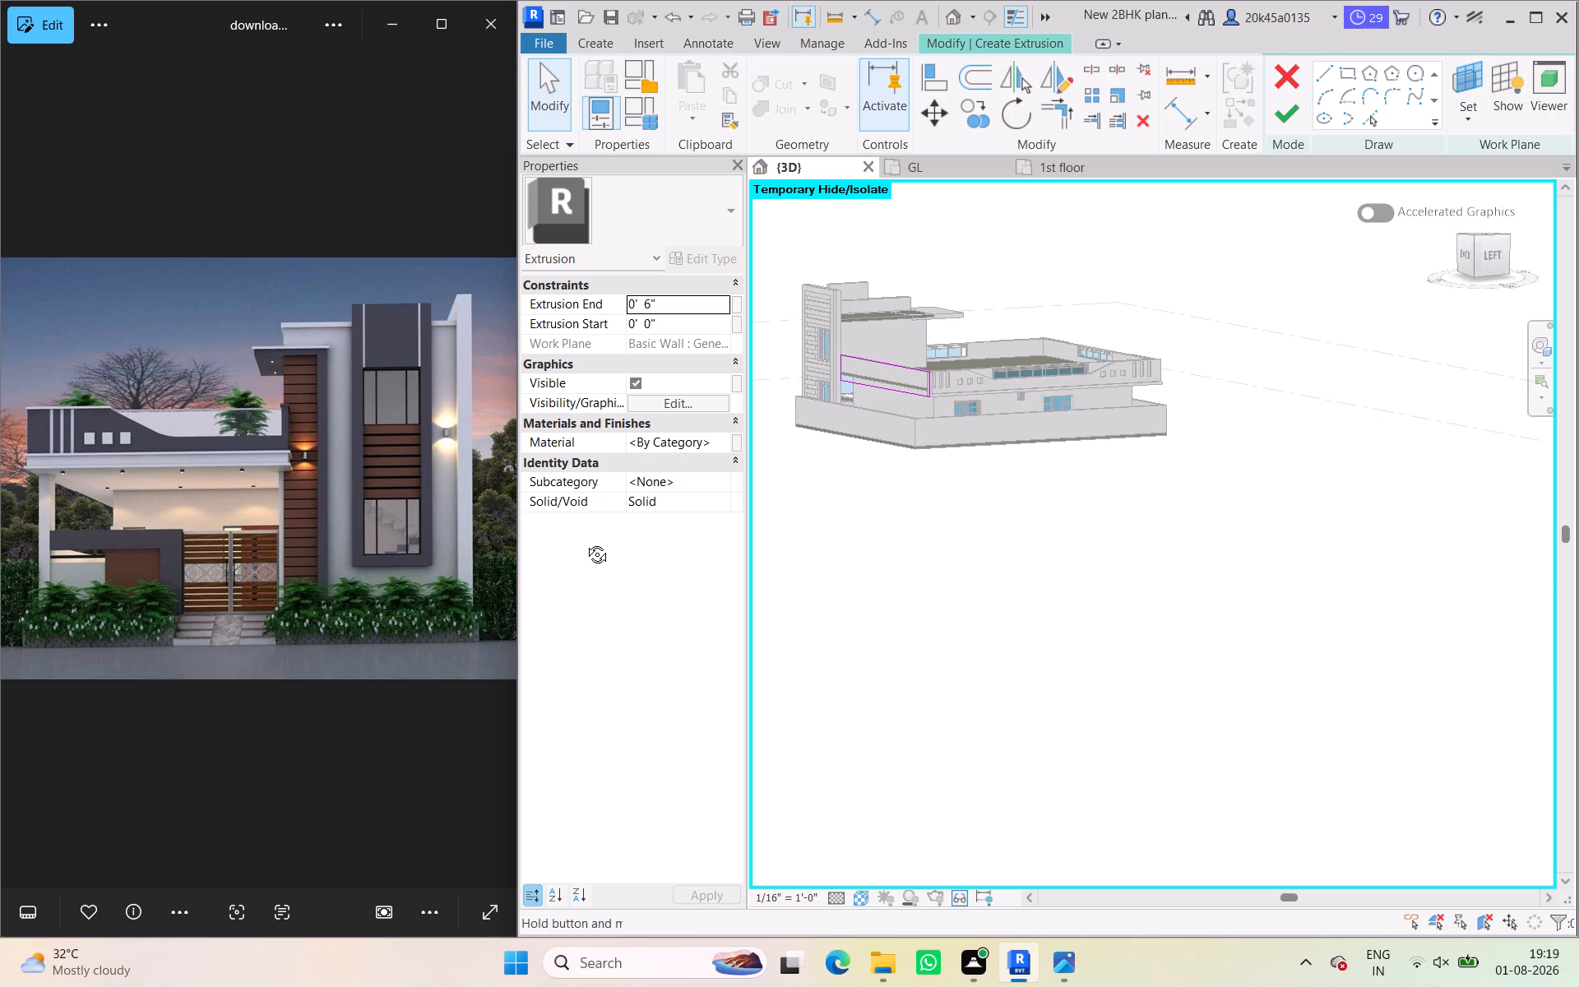
pyautogui.keyDown('shift'); pyautogui.moveTo(585, 542); pyautogui.dragTo(852, 524, button='middle'); pyautogui.keyUp('shift')
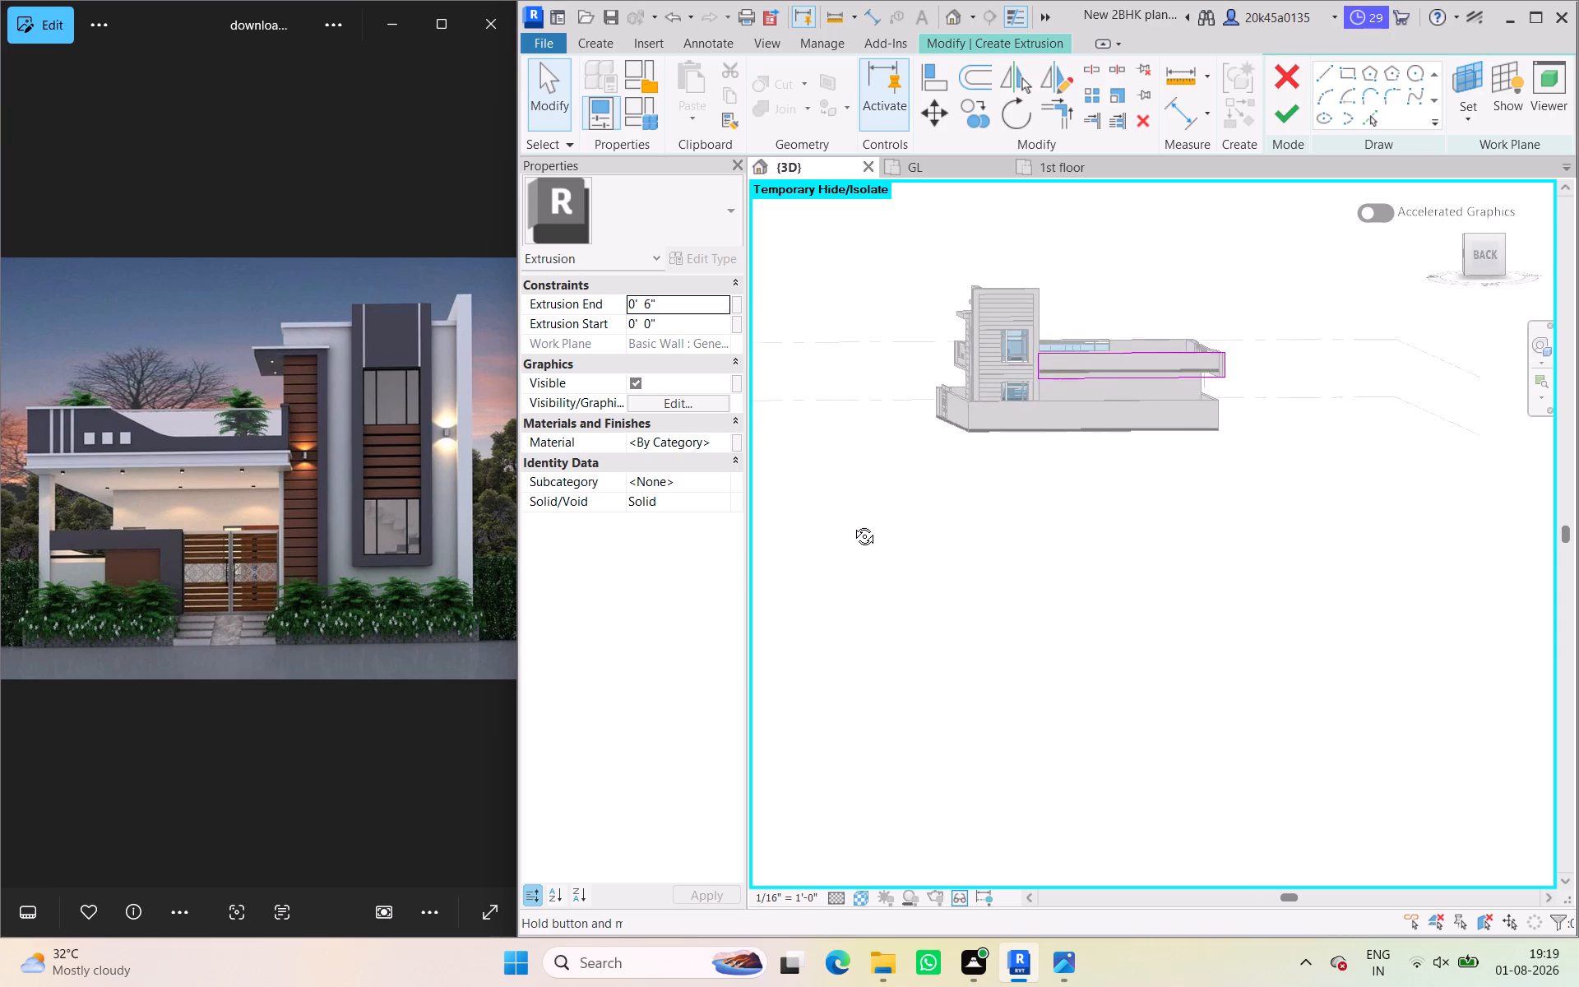
pyautogui.keyDown('shift'); pyautogui.moveTo(852, 524); pyautogui.dragTo(850, 521, button='middle'); pyautogui.keyUp('shift')
pyautogui.scroll(4, 1130, 395)
pyautogui.moveTo(1130, 389); pyautogui.dragTo(1051, 406, button='middle')
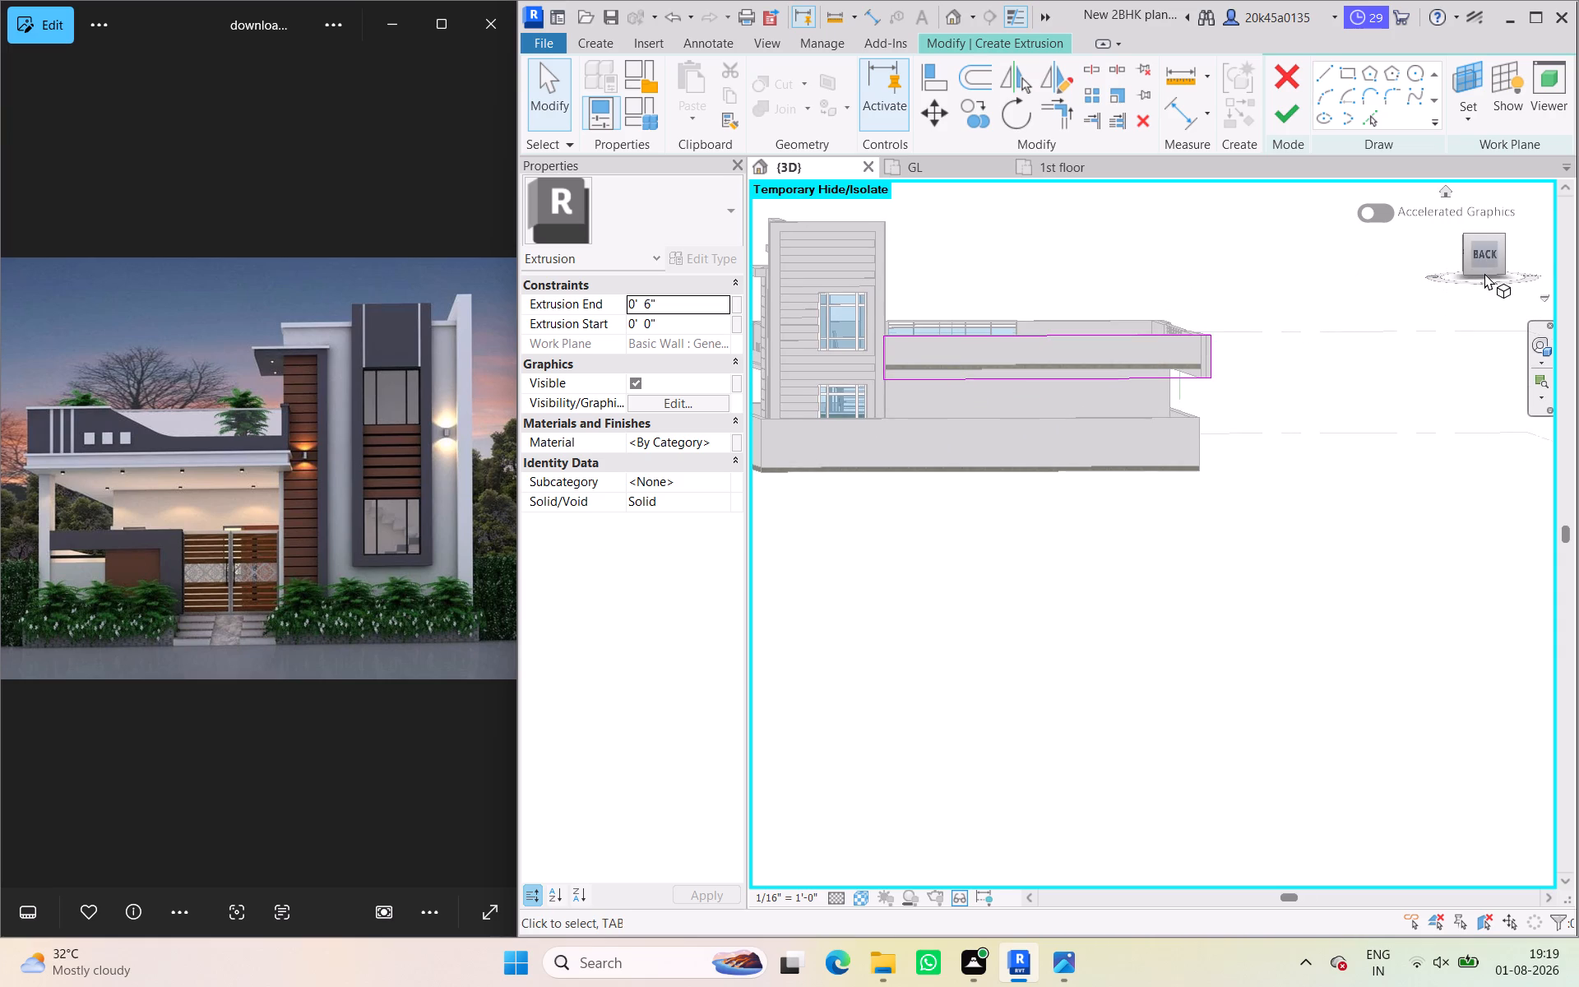
# In the back view, sketch an upright slot rectangle about 7" wide and 2'-7" tall inside the border profile, near the parapet's outer end.
pyautogui.click(1487, 254)
pyautogui.scroll(4, 982, 372)
pyautogui.moveTo(961, 384); pyautogui.dragTo(993, 455, button='middle')
pyautogui.moveTo(1155, 501); pyautogui.dragTo(952, 461, button='middle')
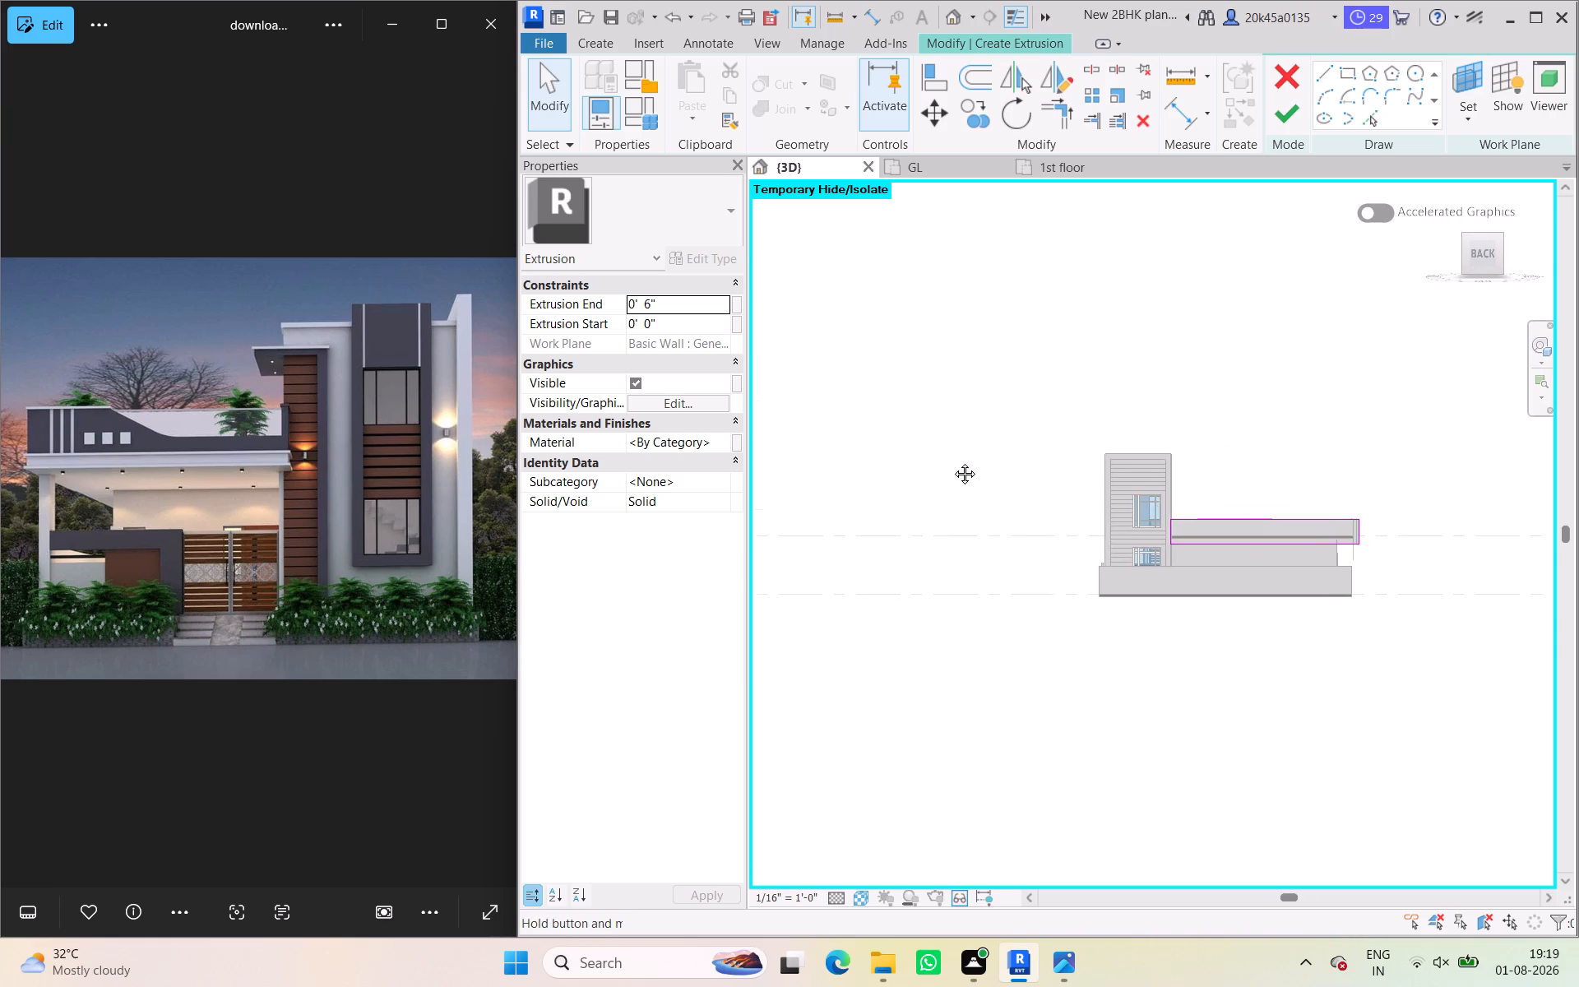
pyautogui.moveTo(952, 461); pyautogui.dragTo(882, 447, button='middle')
pyautogui.scroll(4, 960, 503)
pyautogui.moveTo(959, 490); pyautogui.dragTo(924, 494, button='middle')
pyautogui.scroll(3, 925, 484)
pyautogui.moveTo(920, 480); pyautogui.dragTo(942, 519, button='middle')
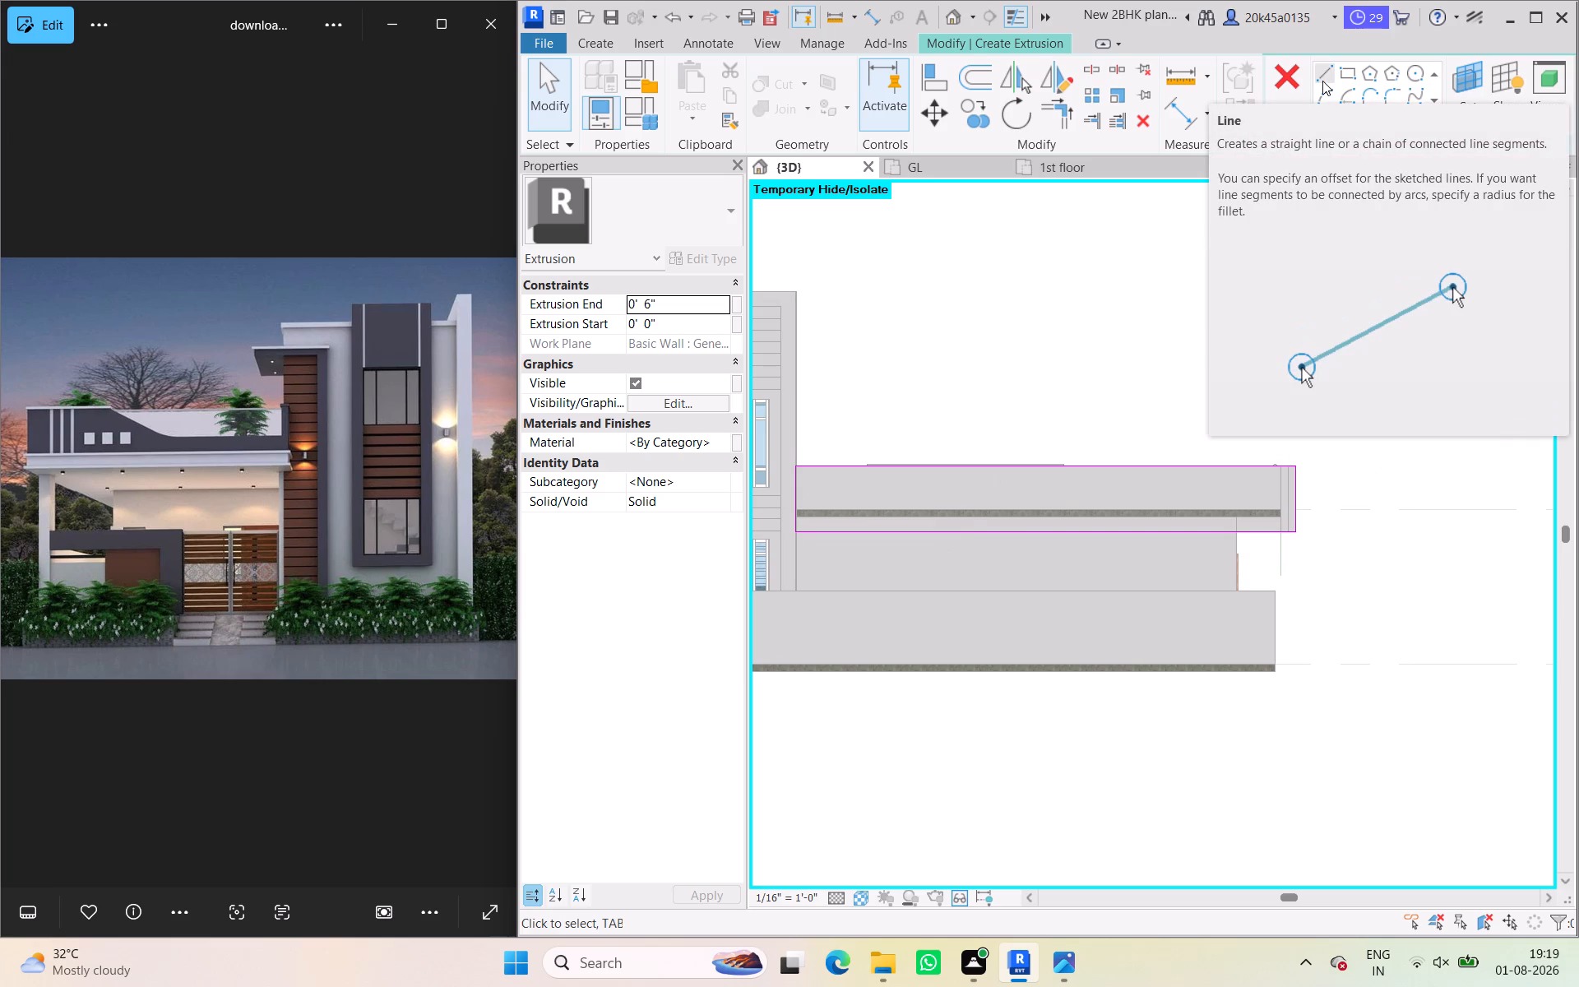
pyautogui.click(1355, 71)
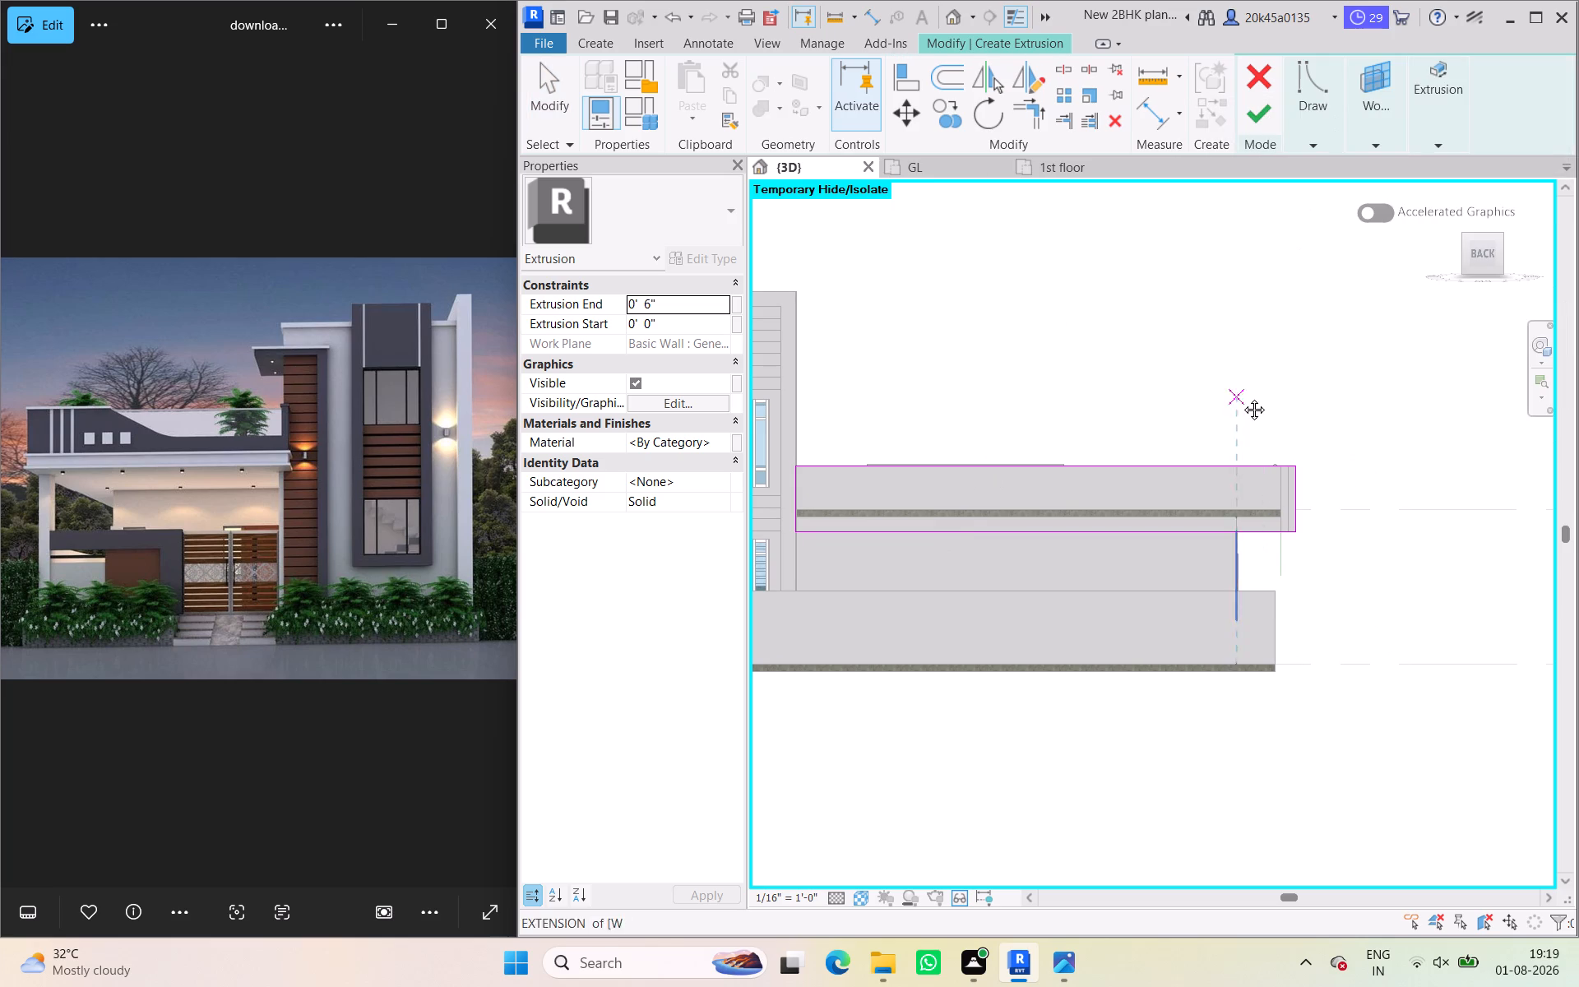
pyautogui.moveTo(1242, 397); pyautogui.dragTo(1220, 353, button='middle')
pyautogui.moveTo(1234, 438); pyautogui.dragTo(1207, 408, button='middle')
pyautogui.scroll(3, 1202, 412)
pyautogui.moveTo(1198, 411); pyautogui.dragTo(1021, 411, button='middle')
pyautogui.scroll(3, 1034, 410)
pyautogui.moveTo(1030, 410); pyautogui.dragTo(1090, 397, button='middle')
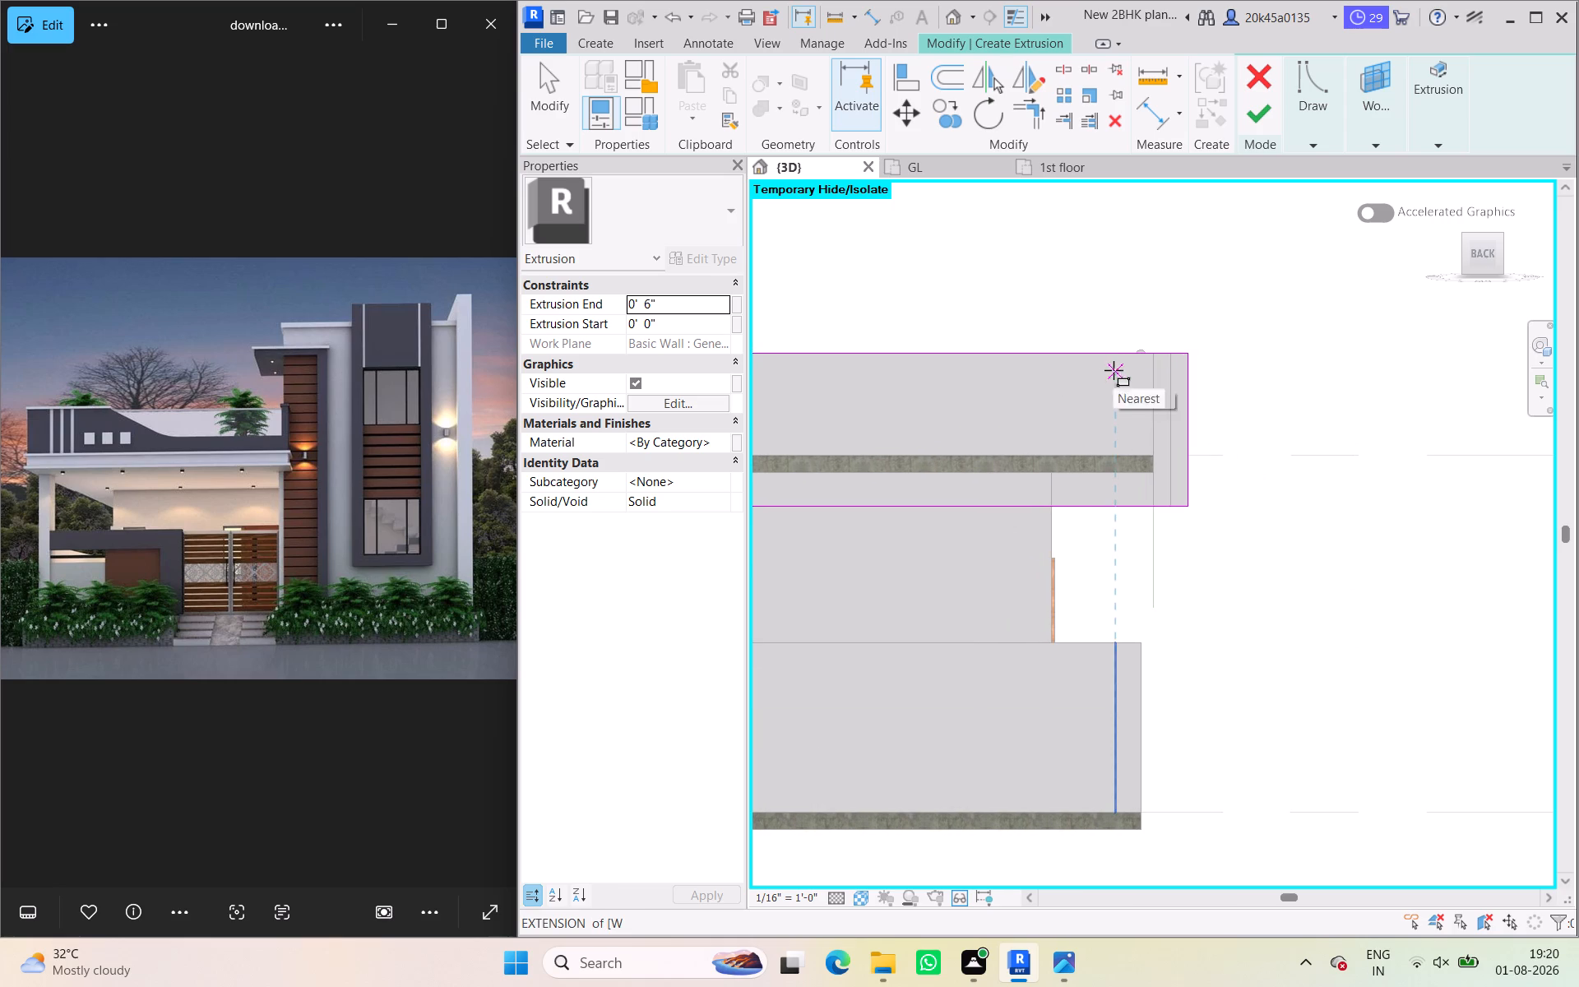
pyautogui.scroll(5, 1112, 365)
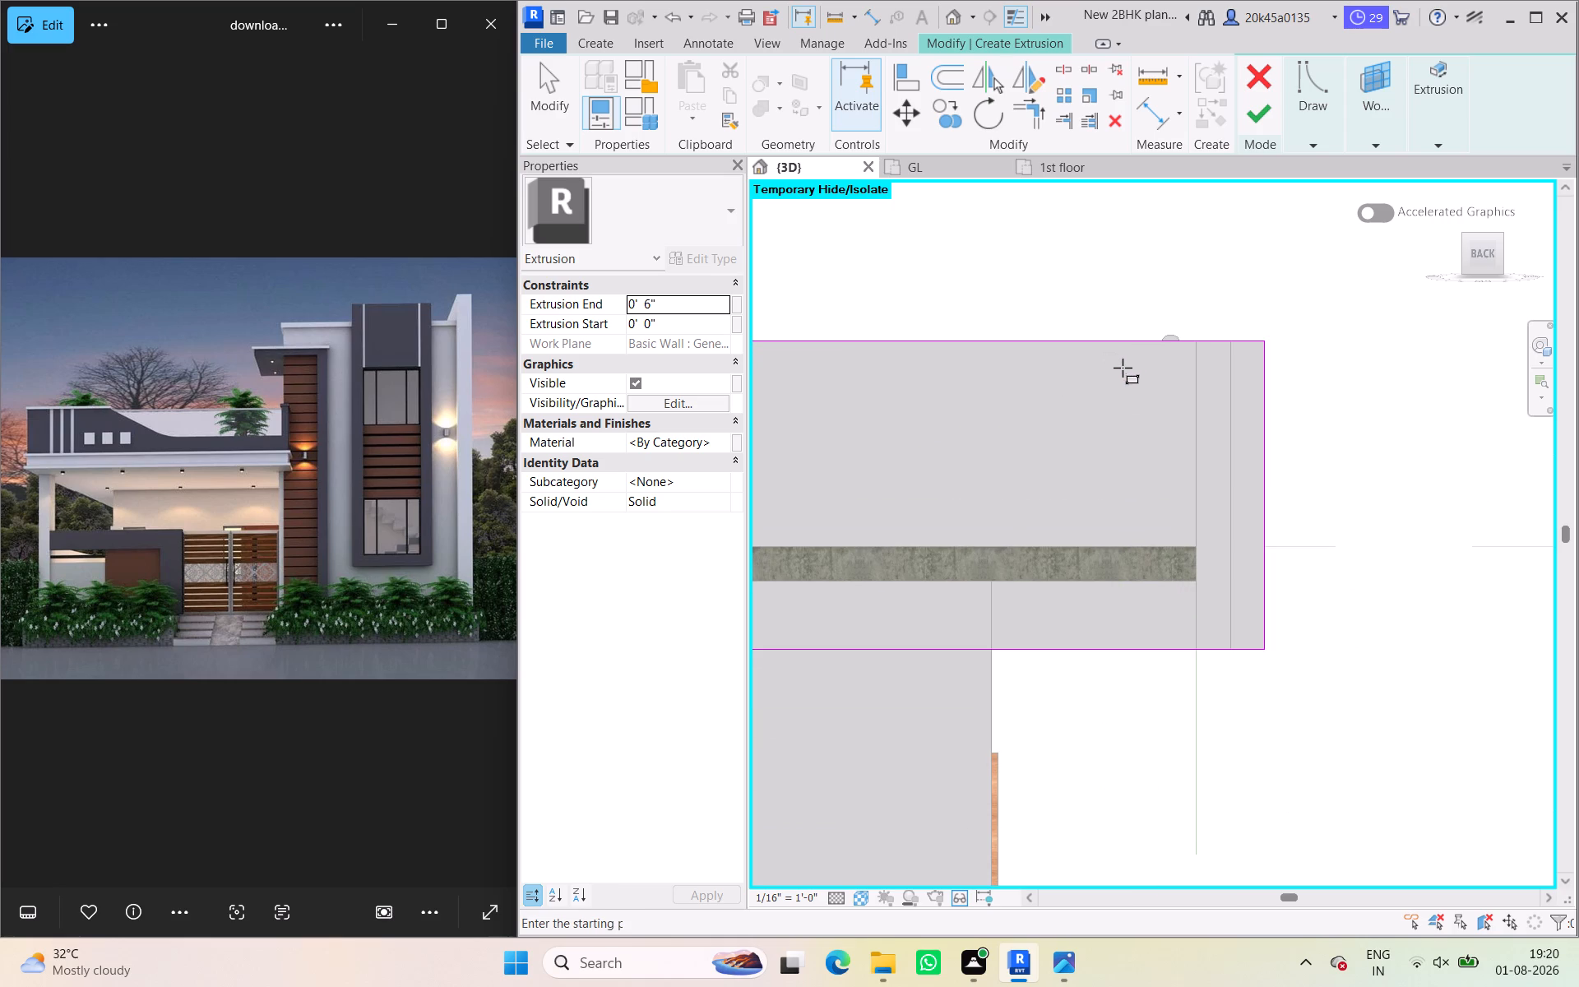
pyautogui.click(1127, 360)
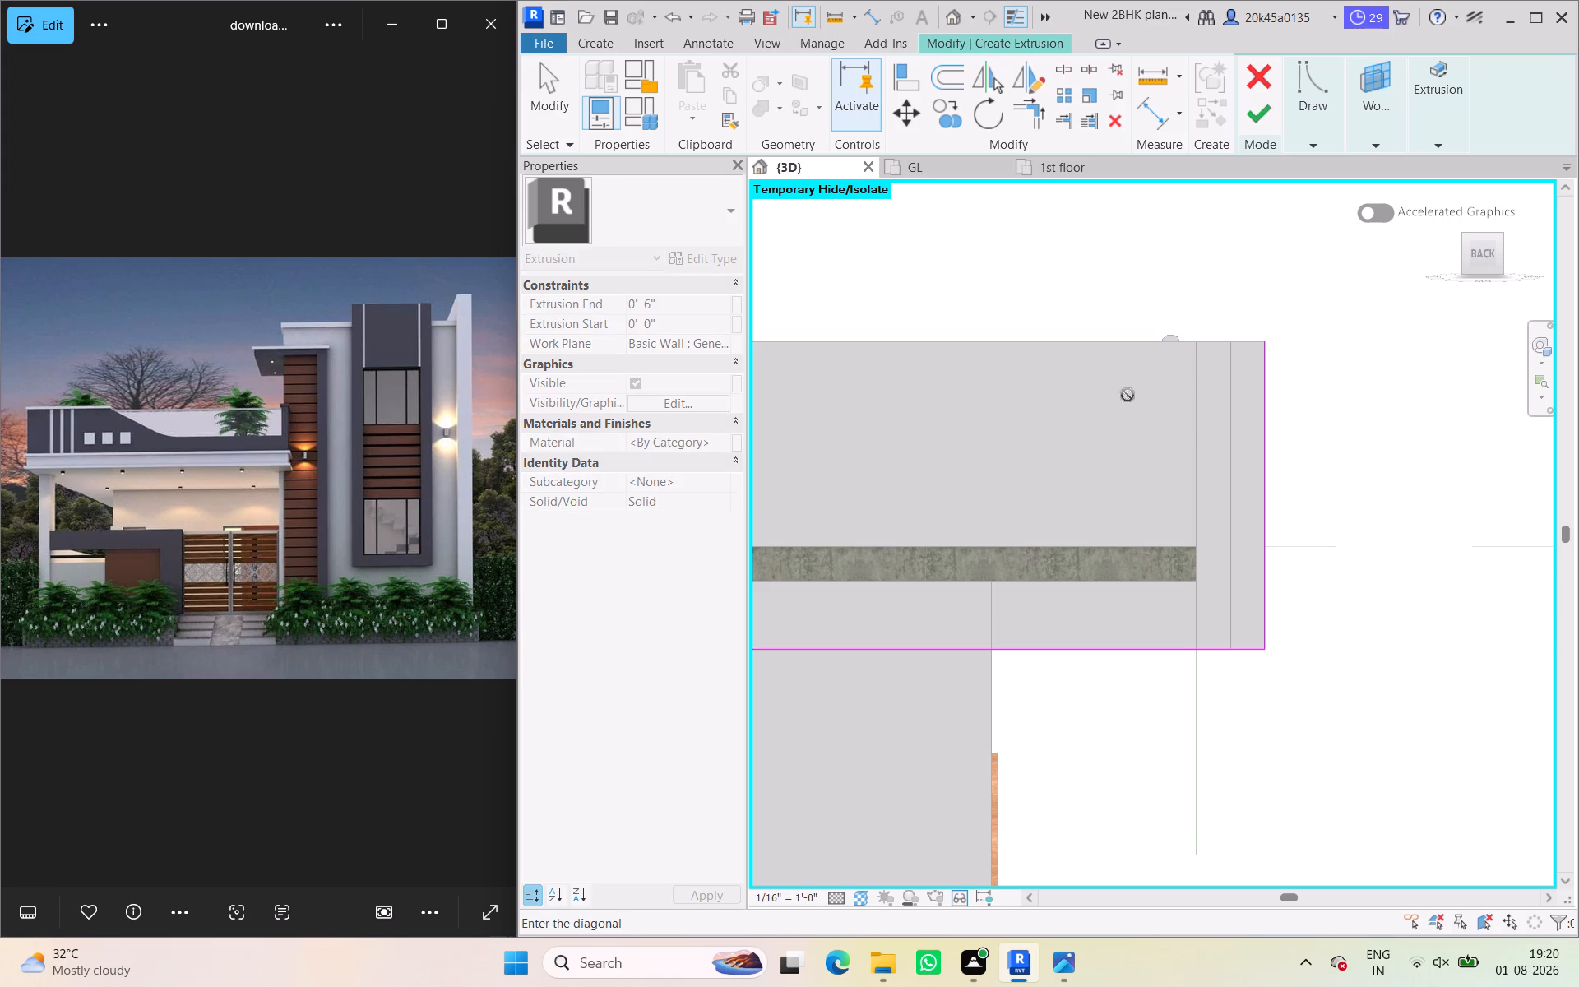
pyautogui.click(1168, 535)
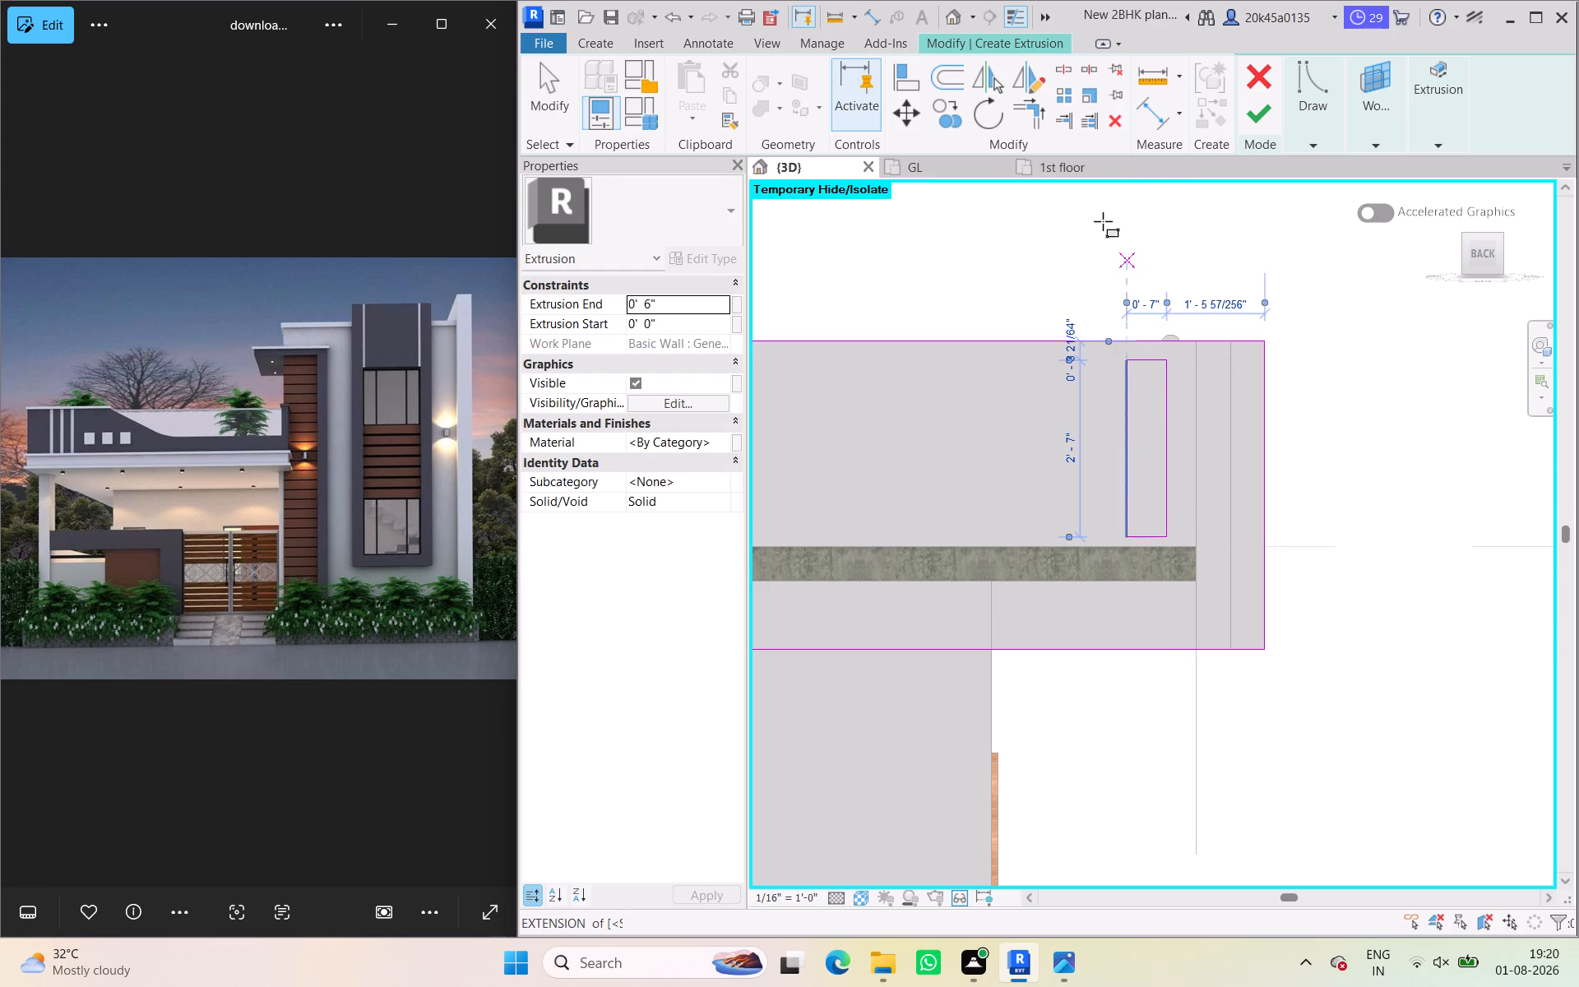
# Set the slot rectangle's width to 6" by repositioning its outer vertical line.
pyautogui.click(535, 87)
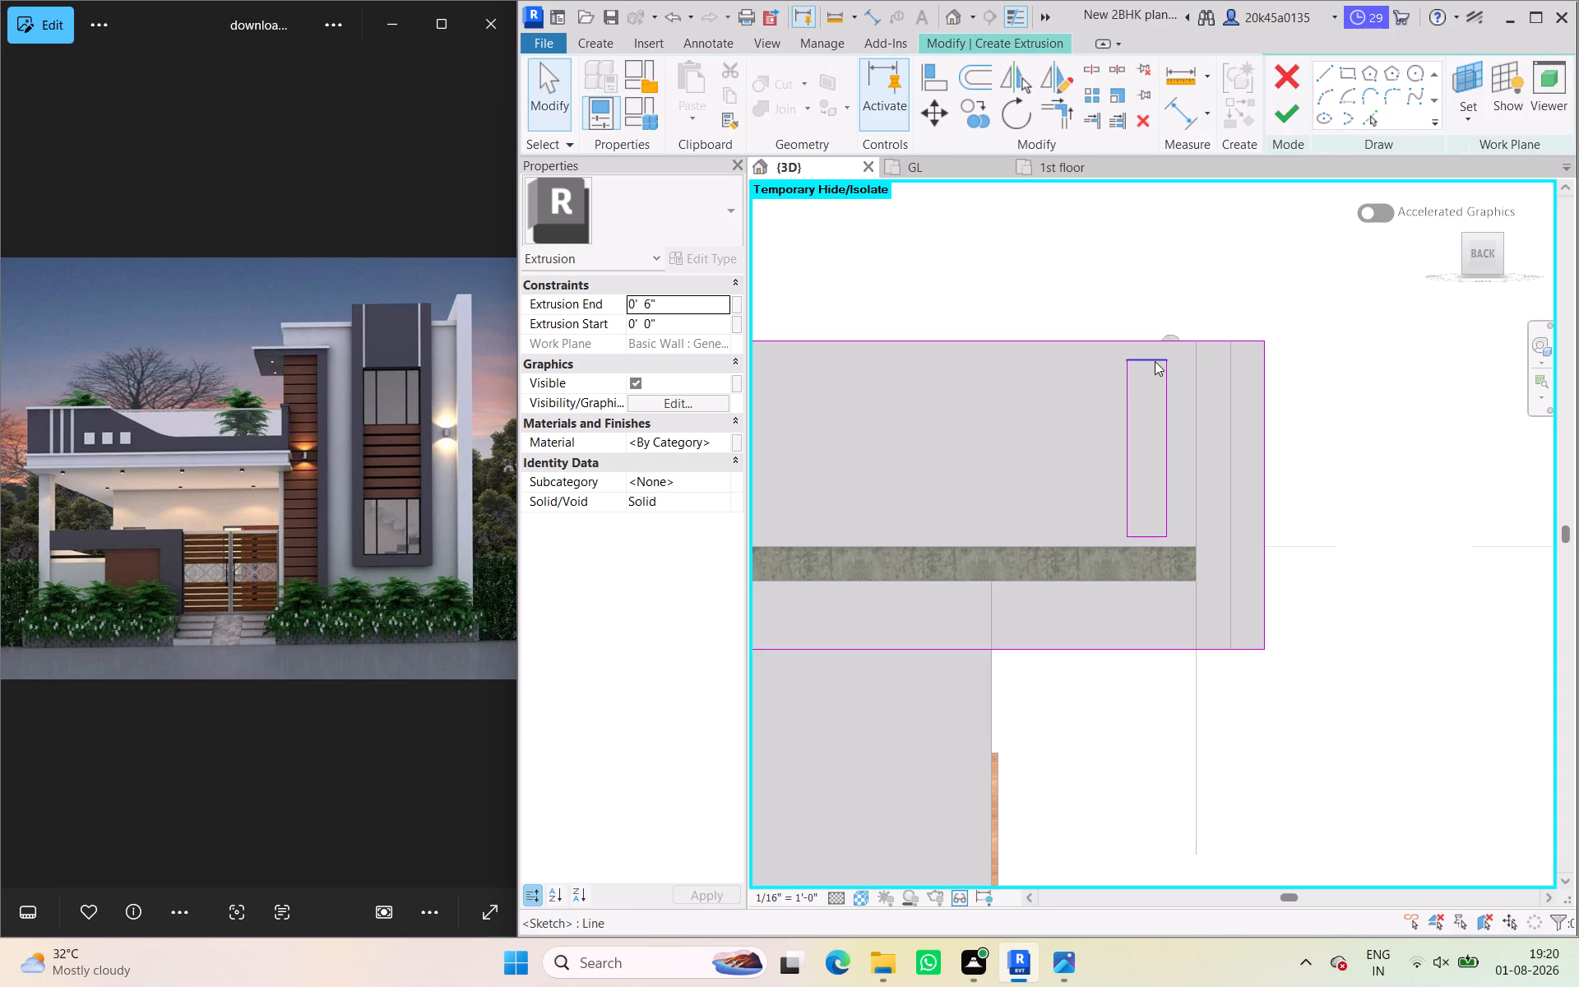
pyautogui.click(1165, 396)
pyautogui.click(1143, 302)
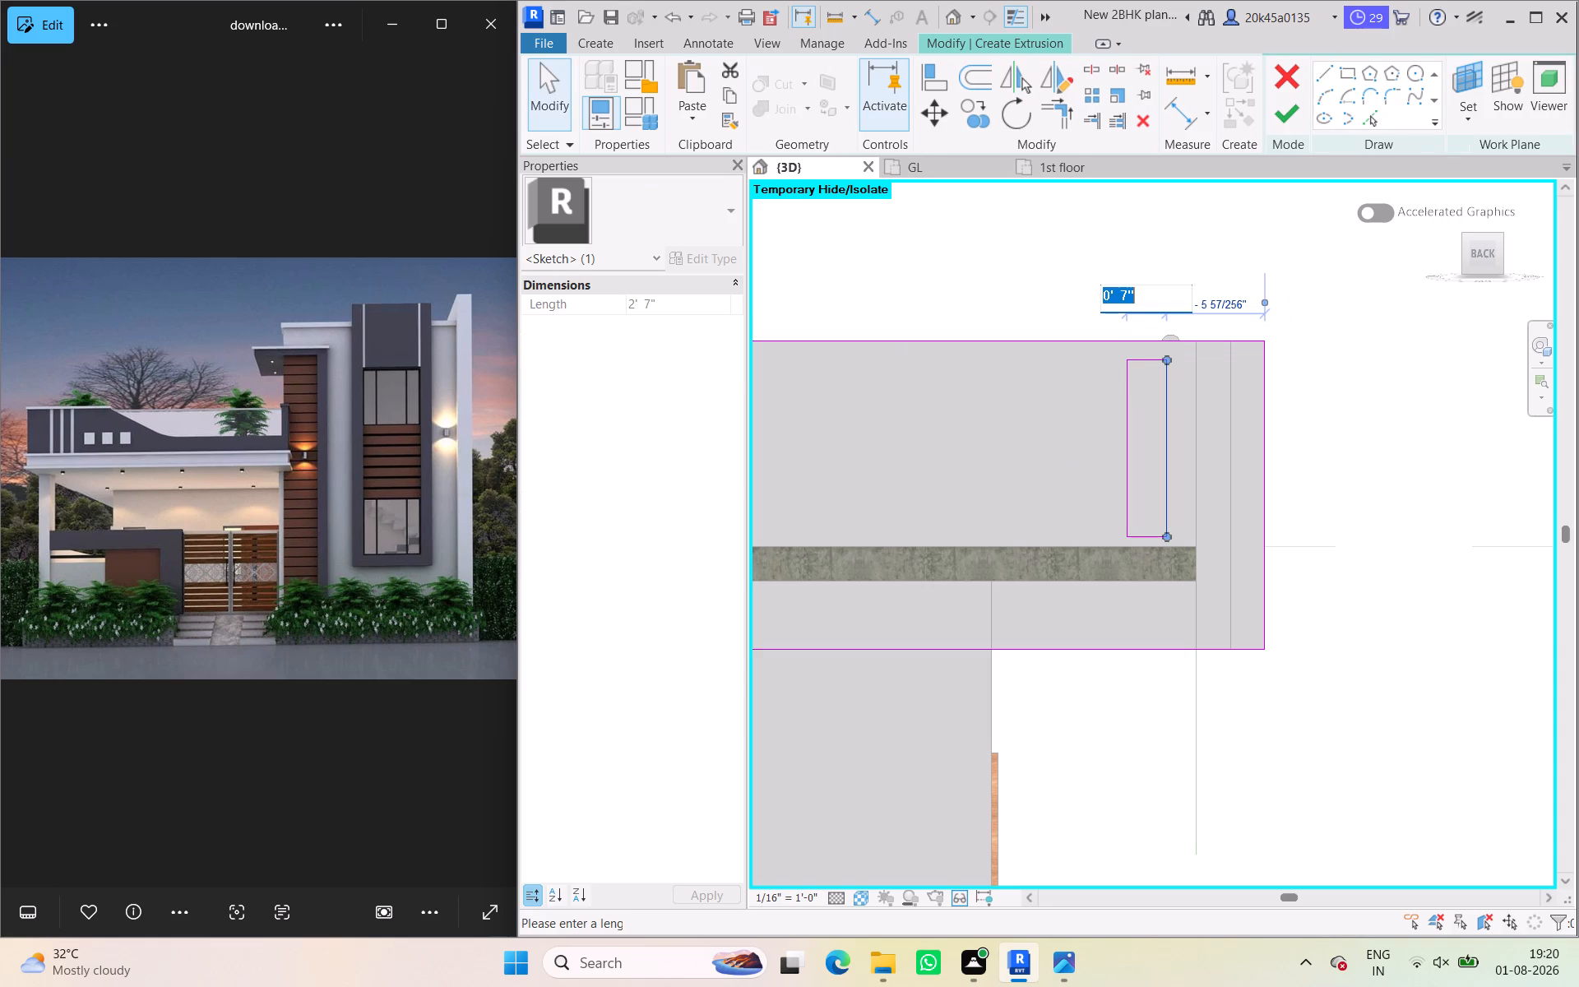
pyautogui.press('6')
pyautogui.hotkey('shift', '"')
pyautogui.press('Return')
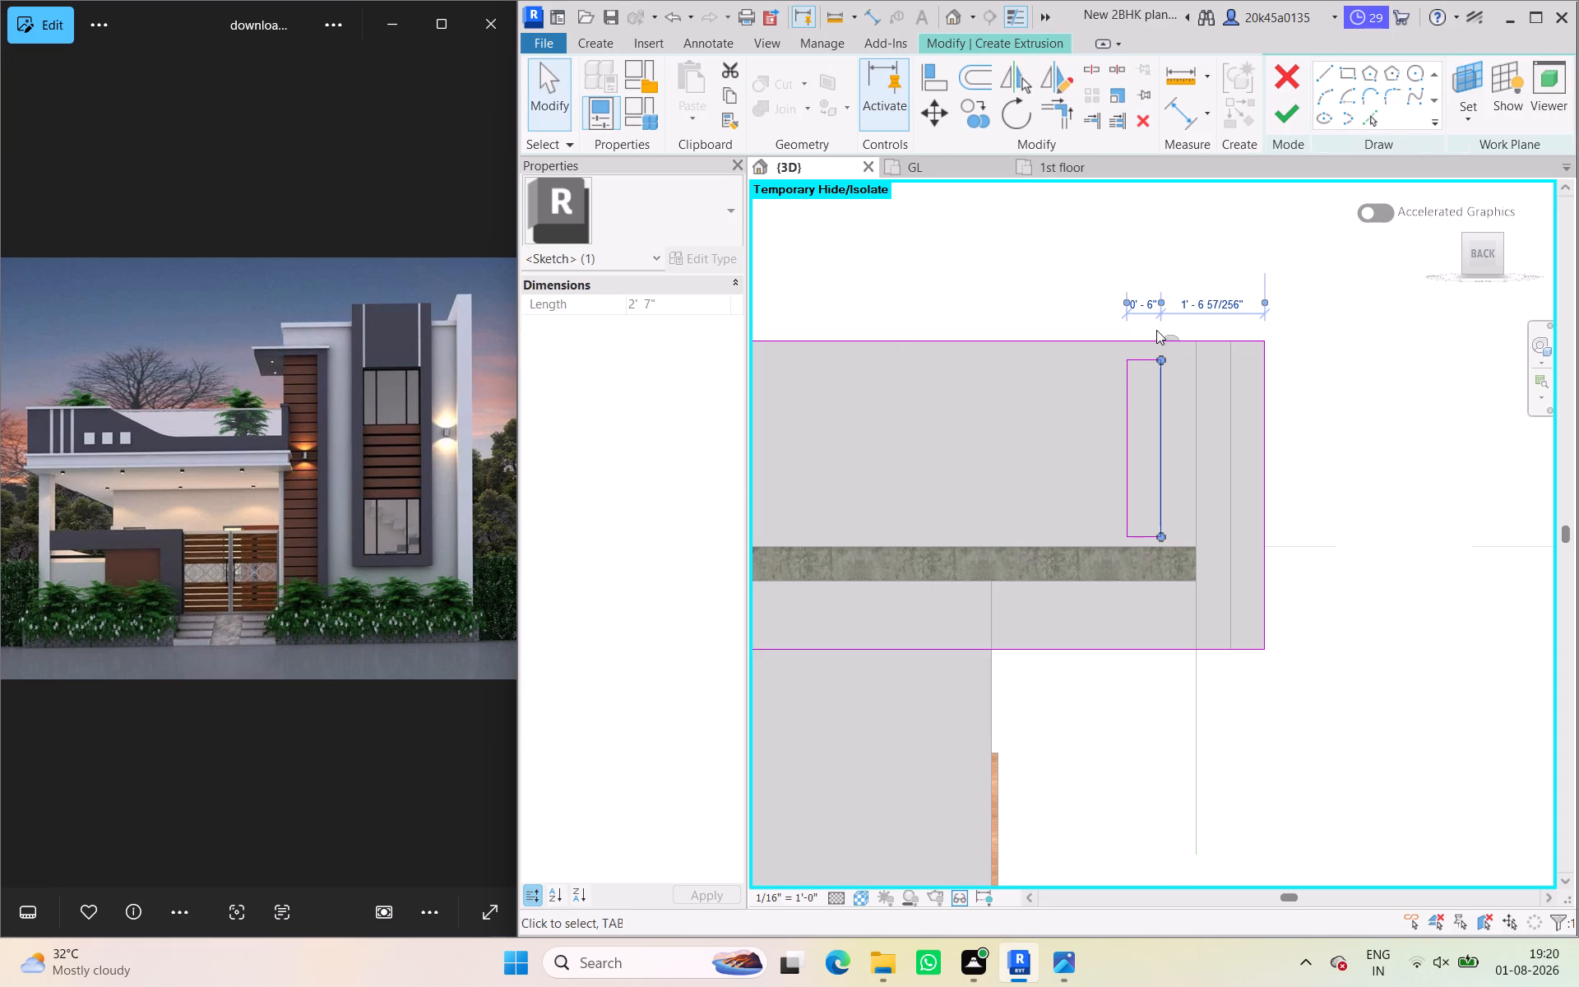
pyautogui.scroll(-3, 1155, 335)
pyautogui.moveTo(1151, 341); pyautogui.dragTo(1159, 350, button='middle')
pyautogui.click(1079, 283)
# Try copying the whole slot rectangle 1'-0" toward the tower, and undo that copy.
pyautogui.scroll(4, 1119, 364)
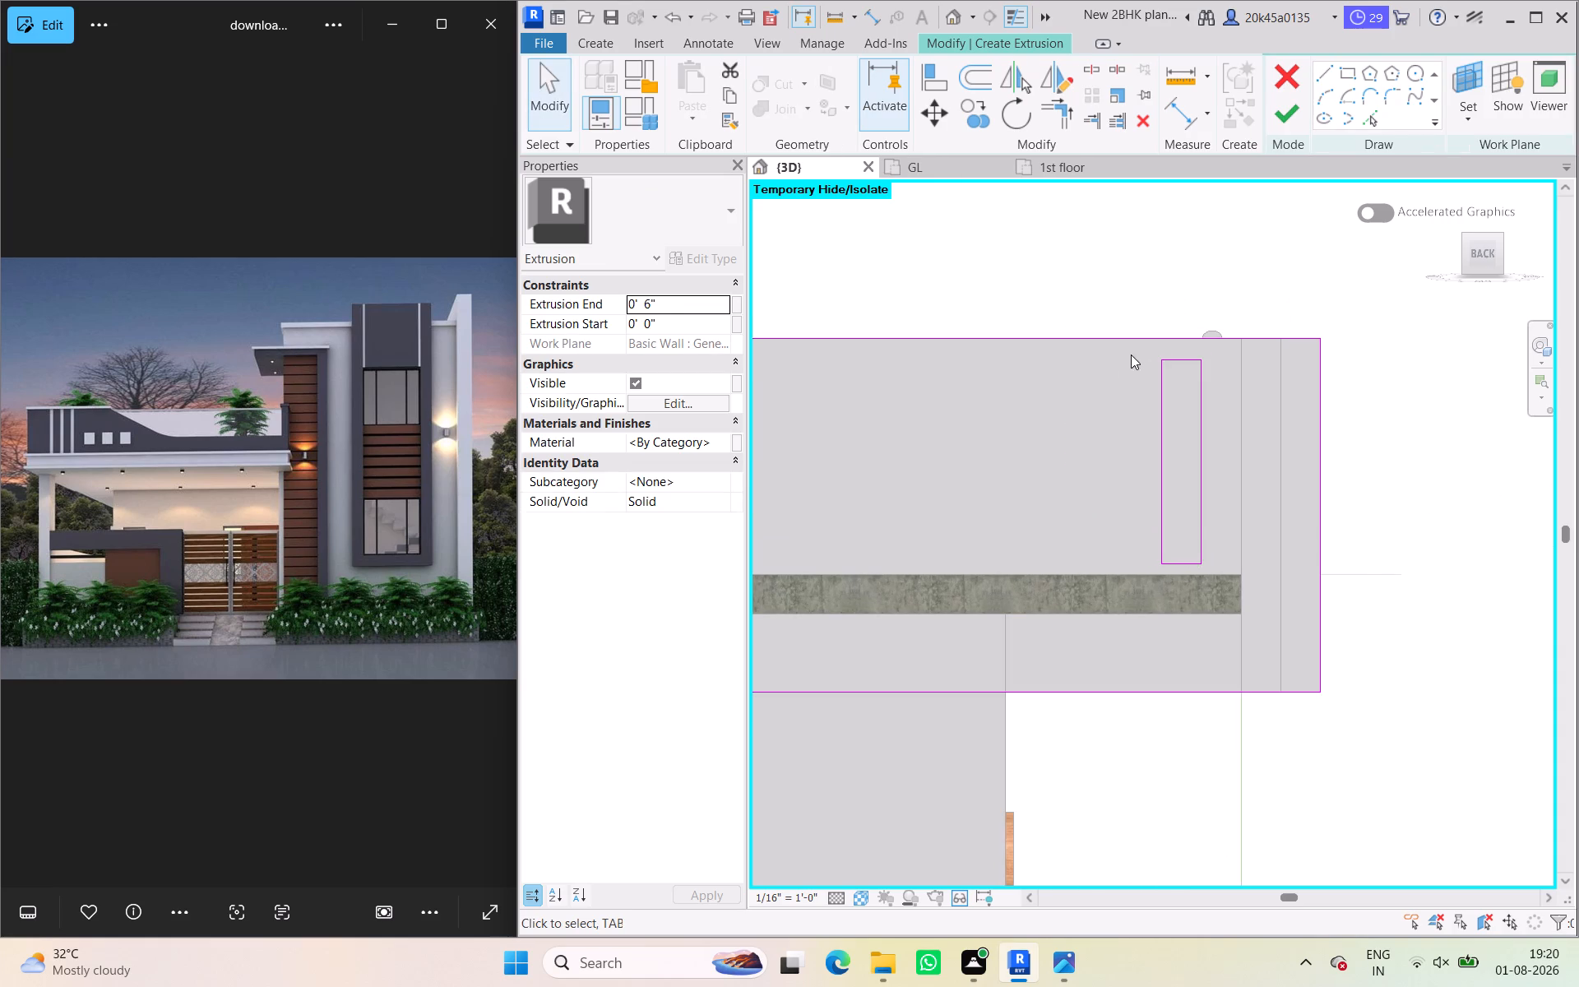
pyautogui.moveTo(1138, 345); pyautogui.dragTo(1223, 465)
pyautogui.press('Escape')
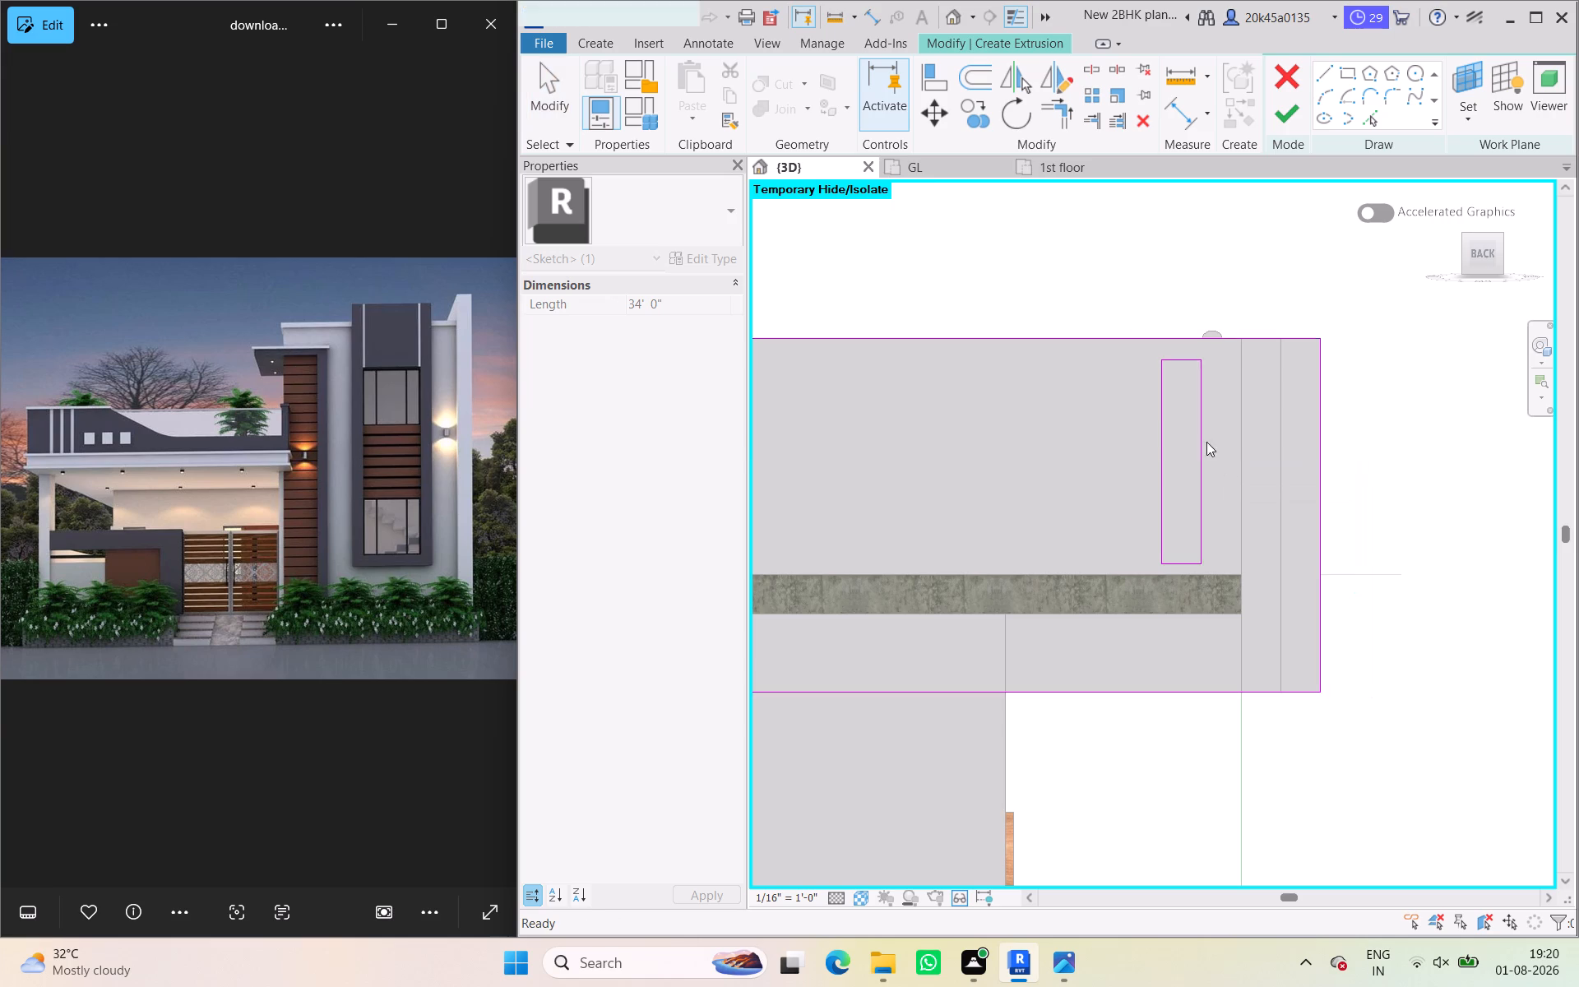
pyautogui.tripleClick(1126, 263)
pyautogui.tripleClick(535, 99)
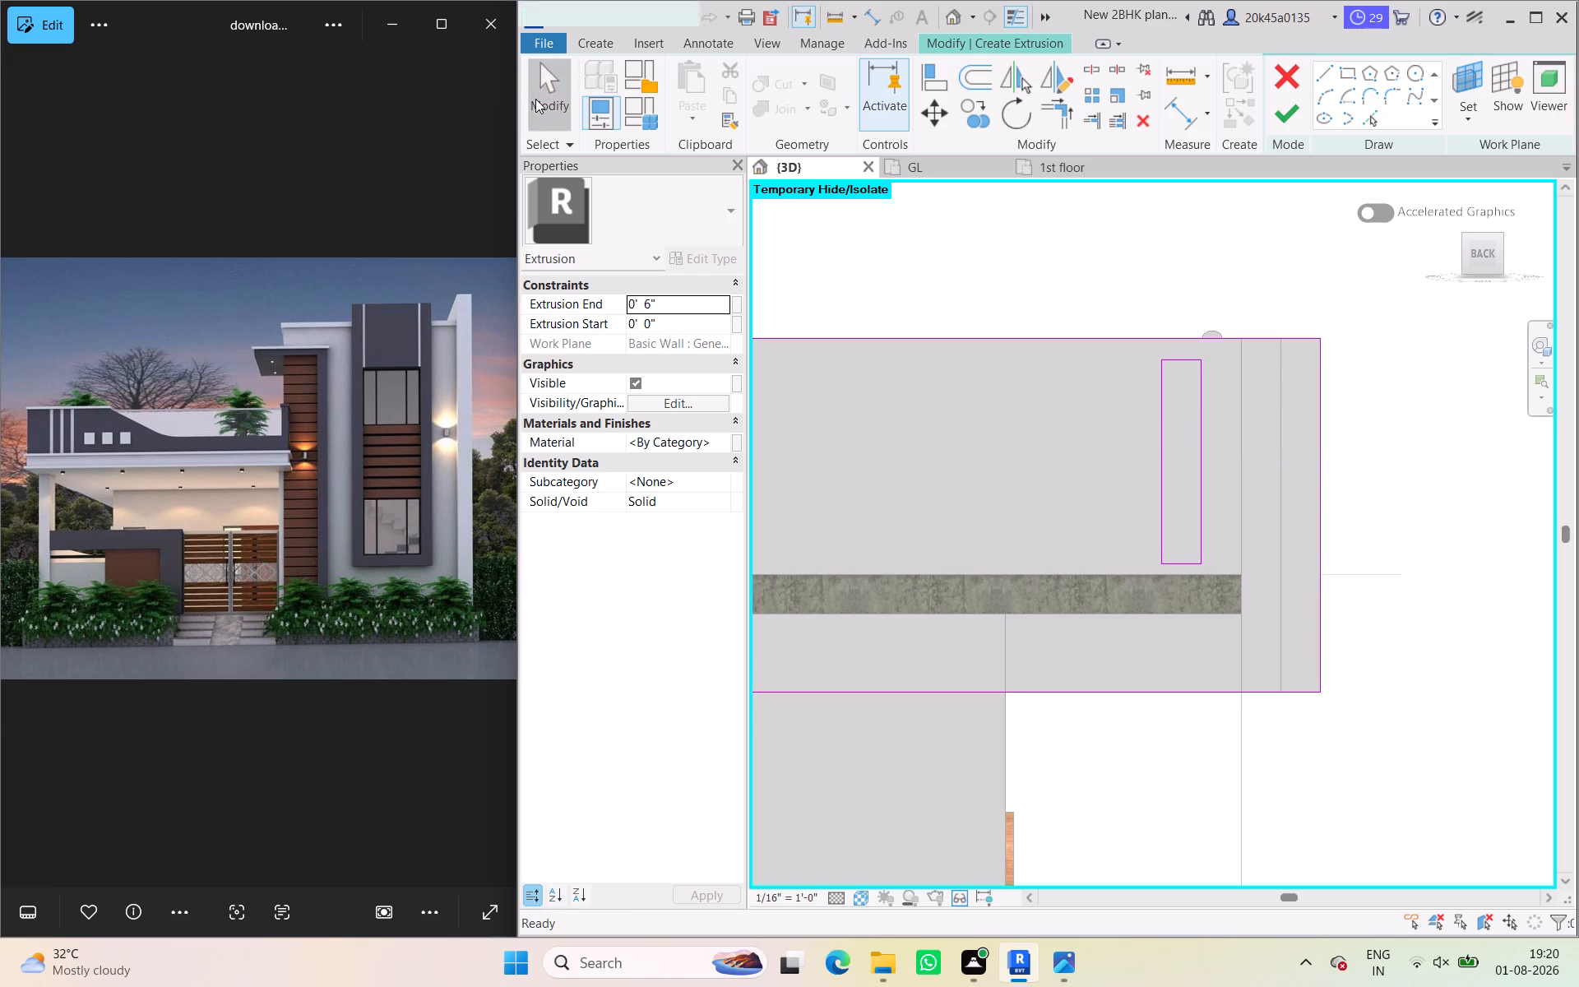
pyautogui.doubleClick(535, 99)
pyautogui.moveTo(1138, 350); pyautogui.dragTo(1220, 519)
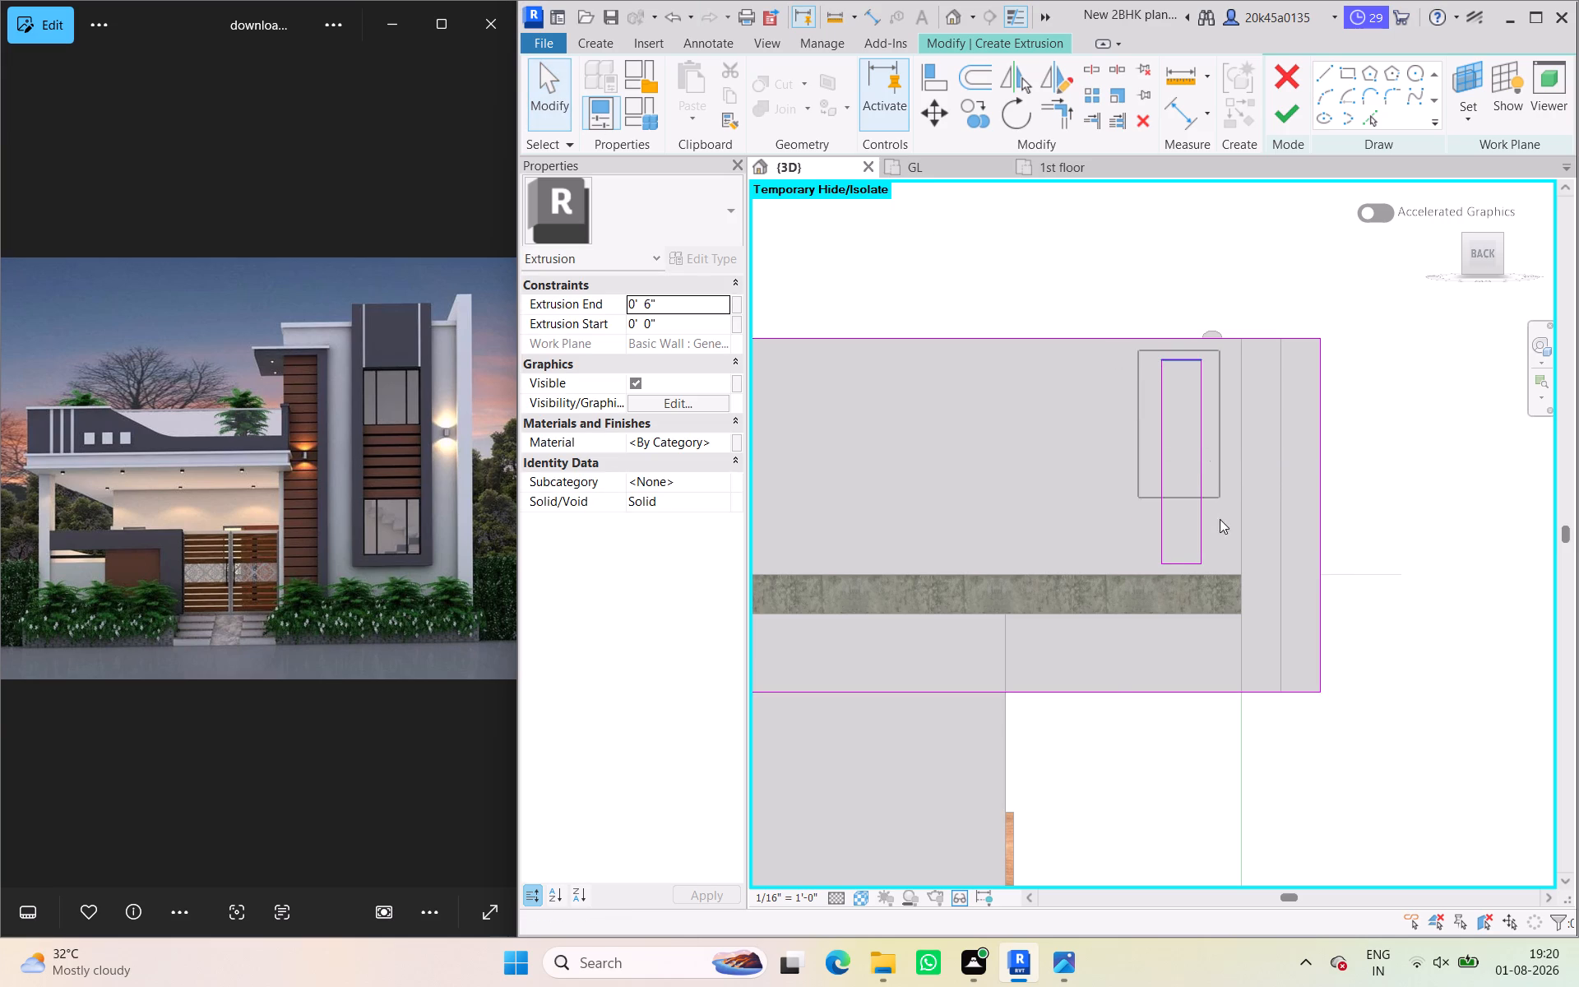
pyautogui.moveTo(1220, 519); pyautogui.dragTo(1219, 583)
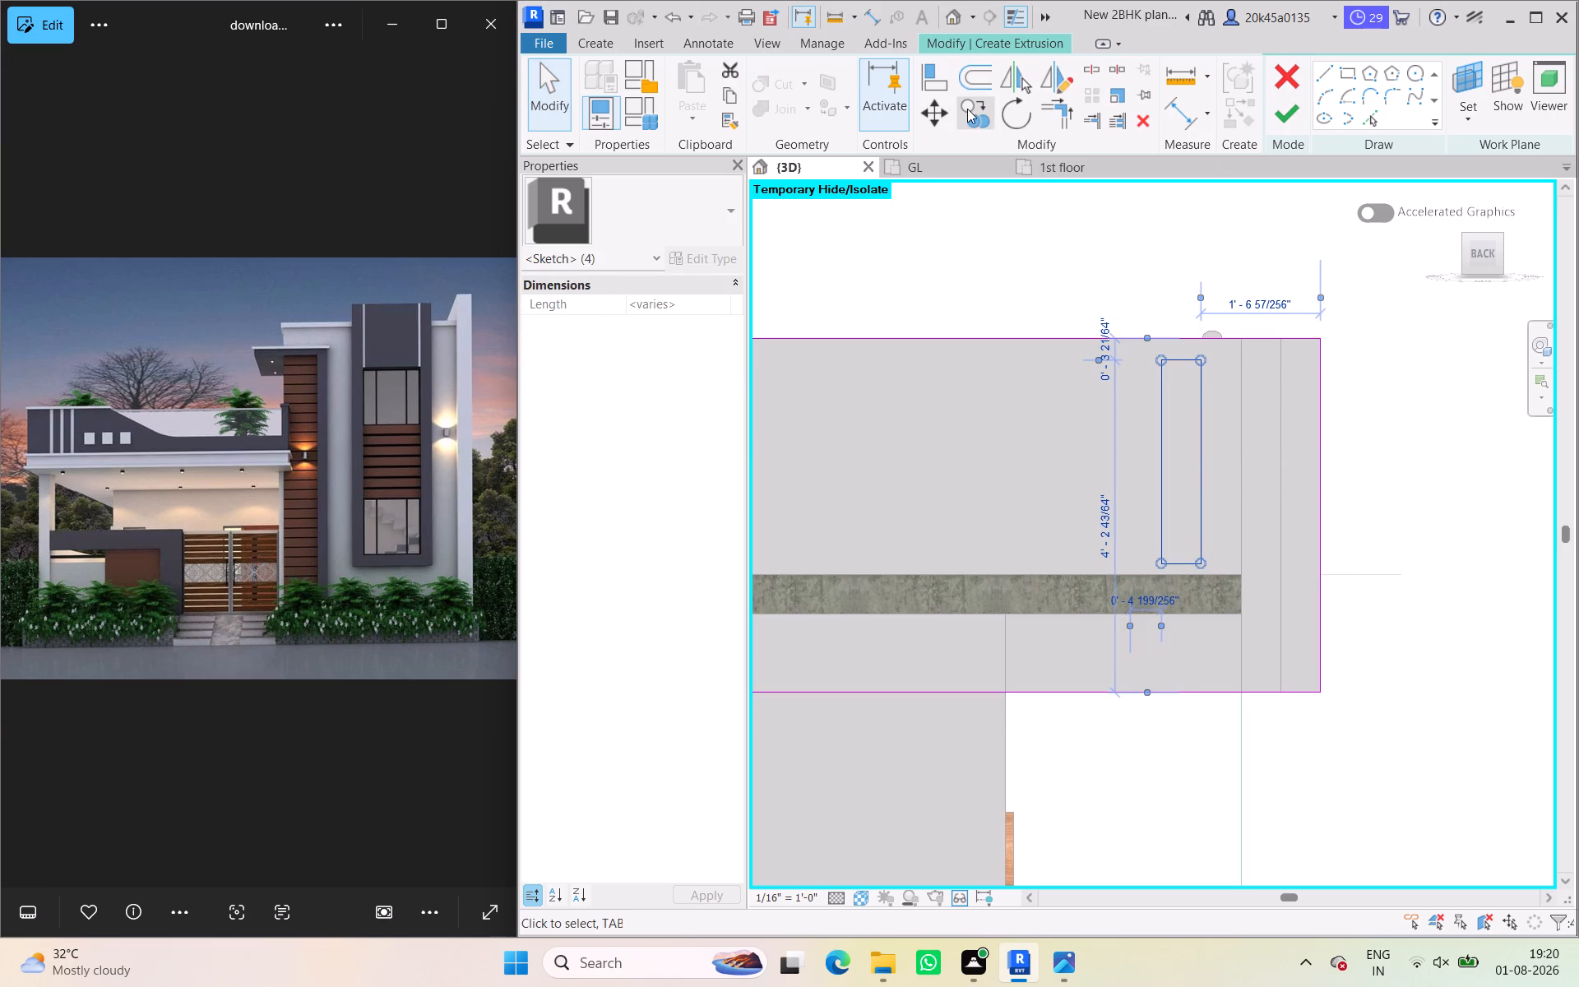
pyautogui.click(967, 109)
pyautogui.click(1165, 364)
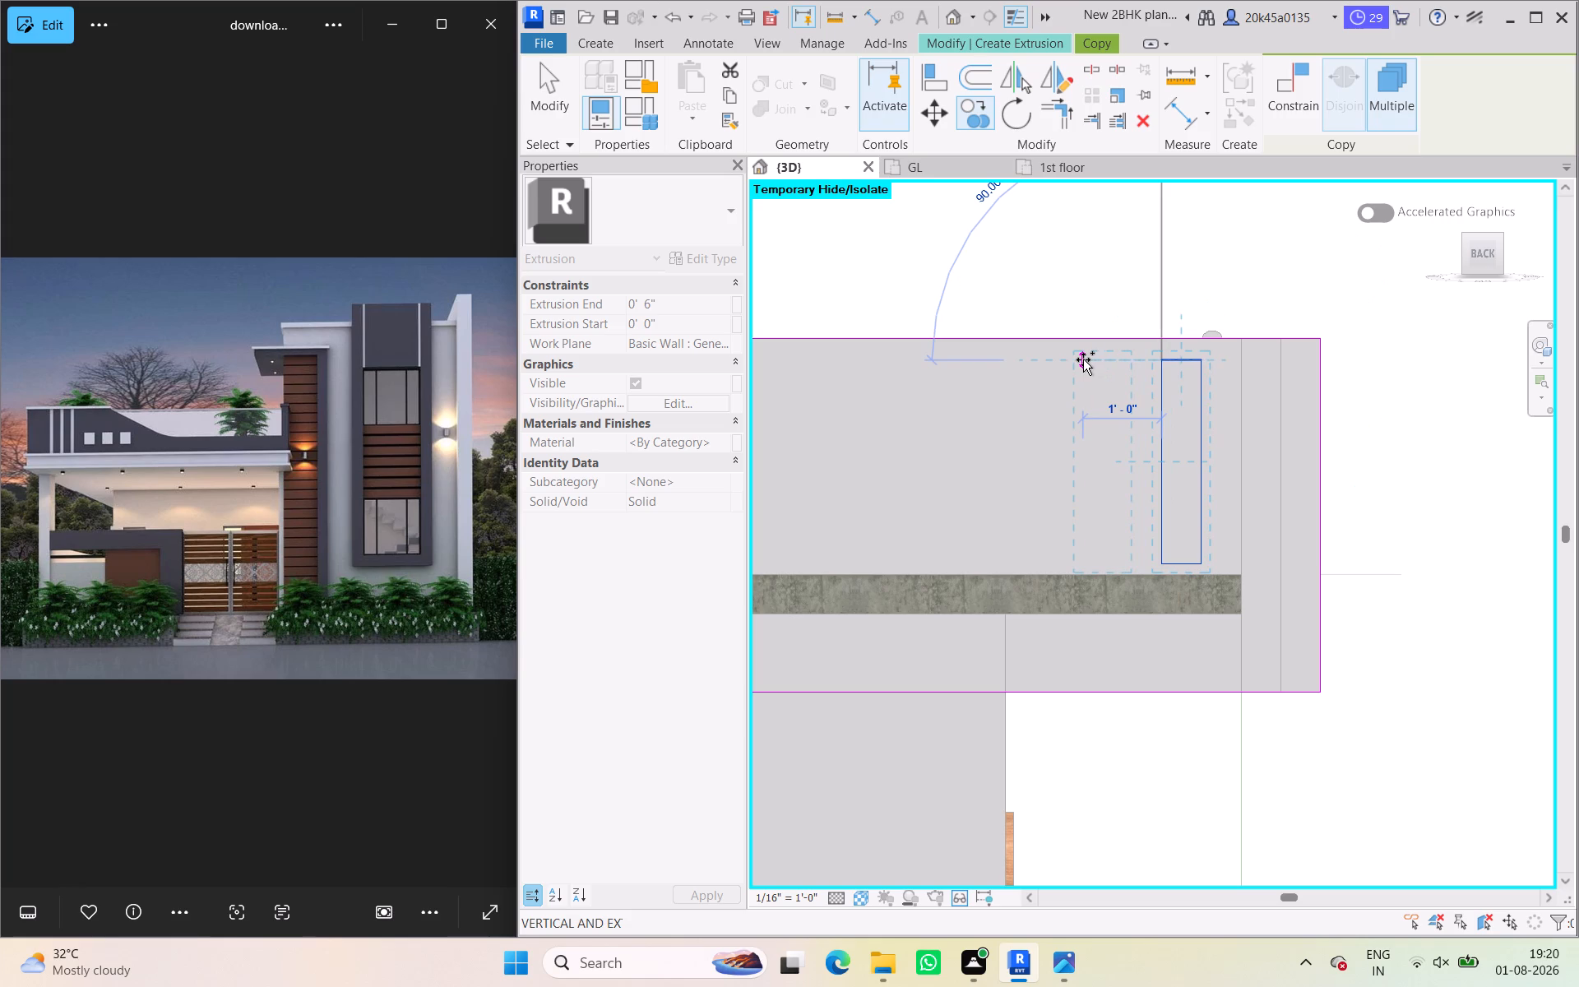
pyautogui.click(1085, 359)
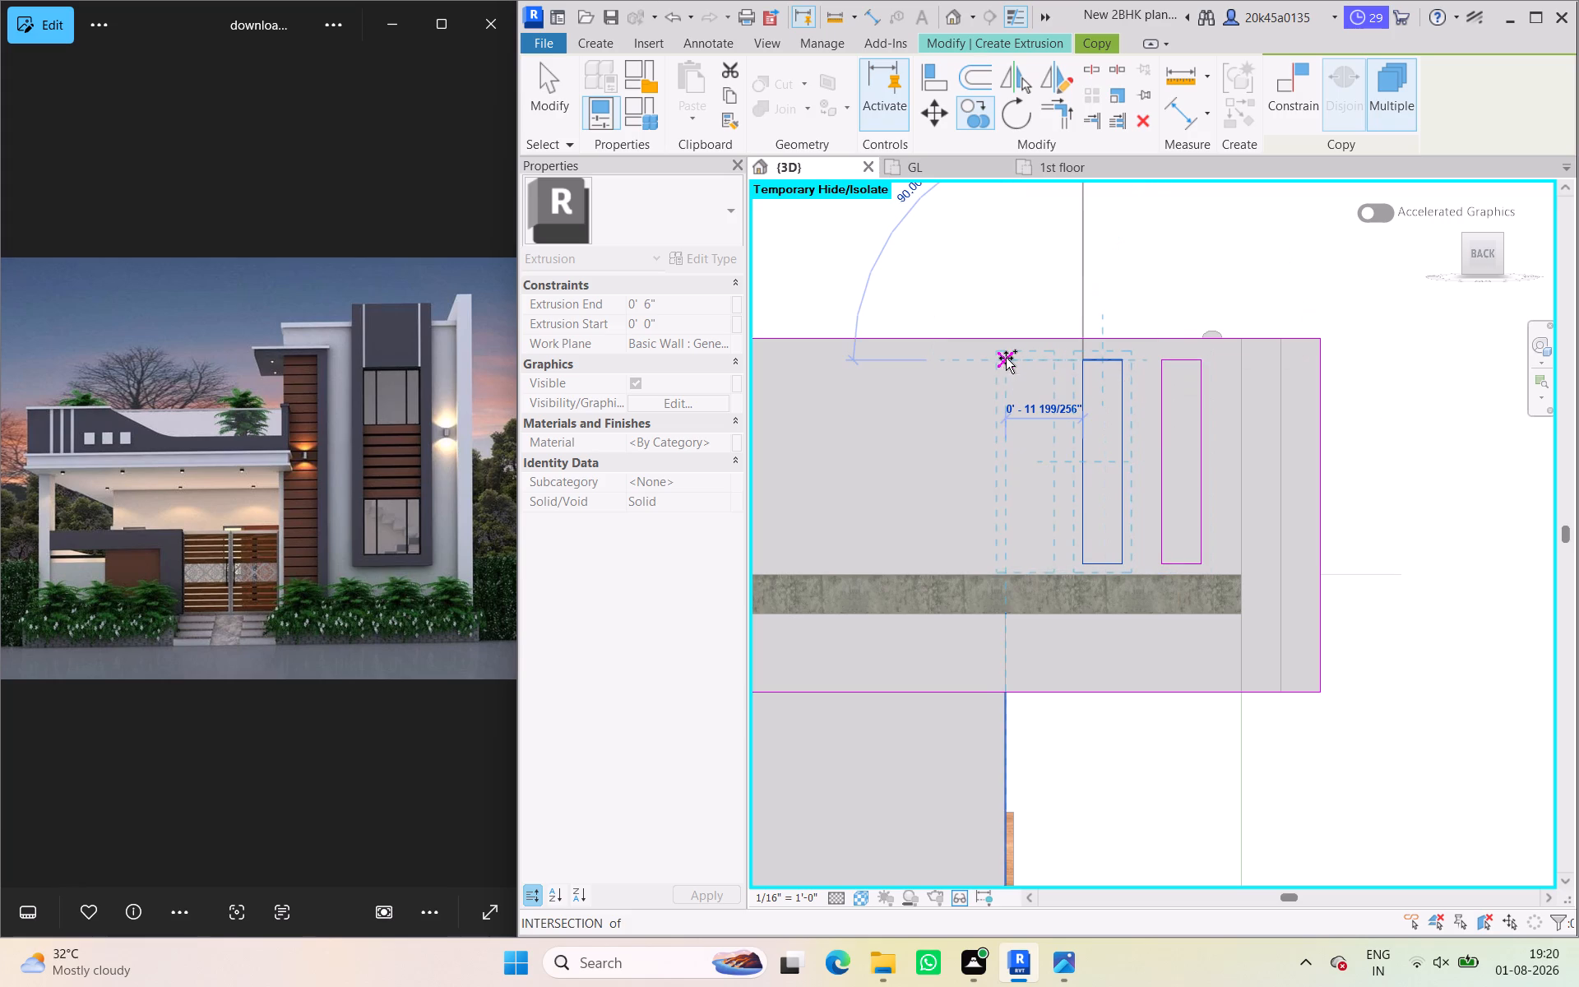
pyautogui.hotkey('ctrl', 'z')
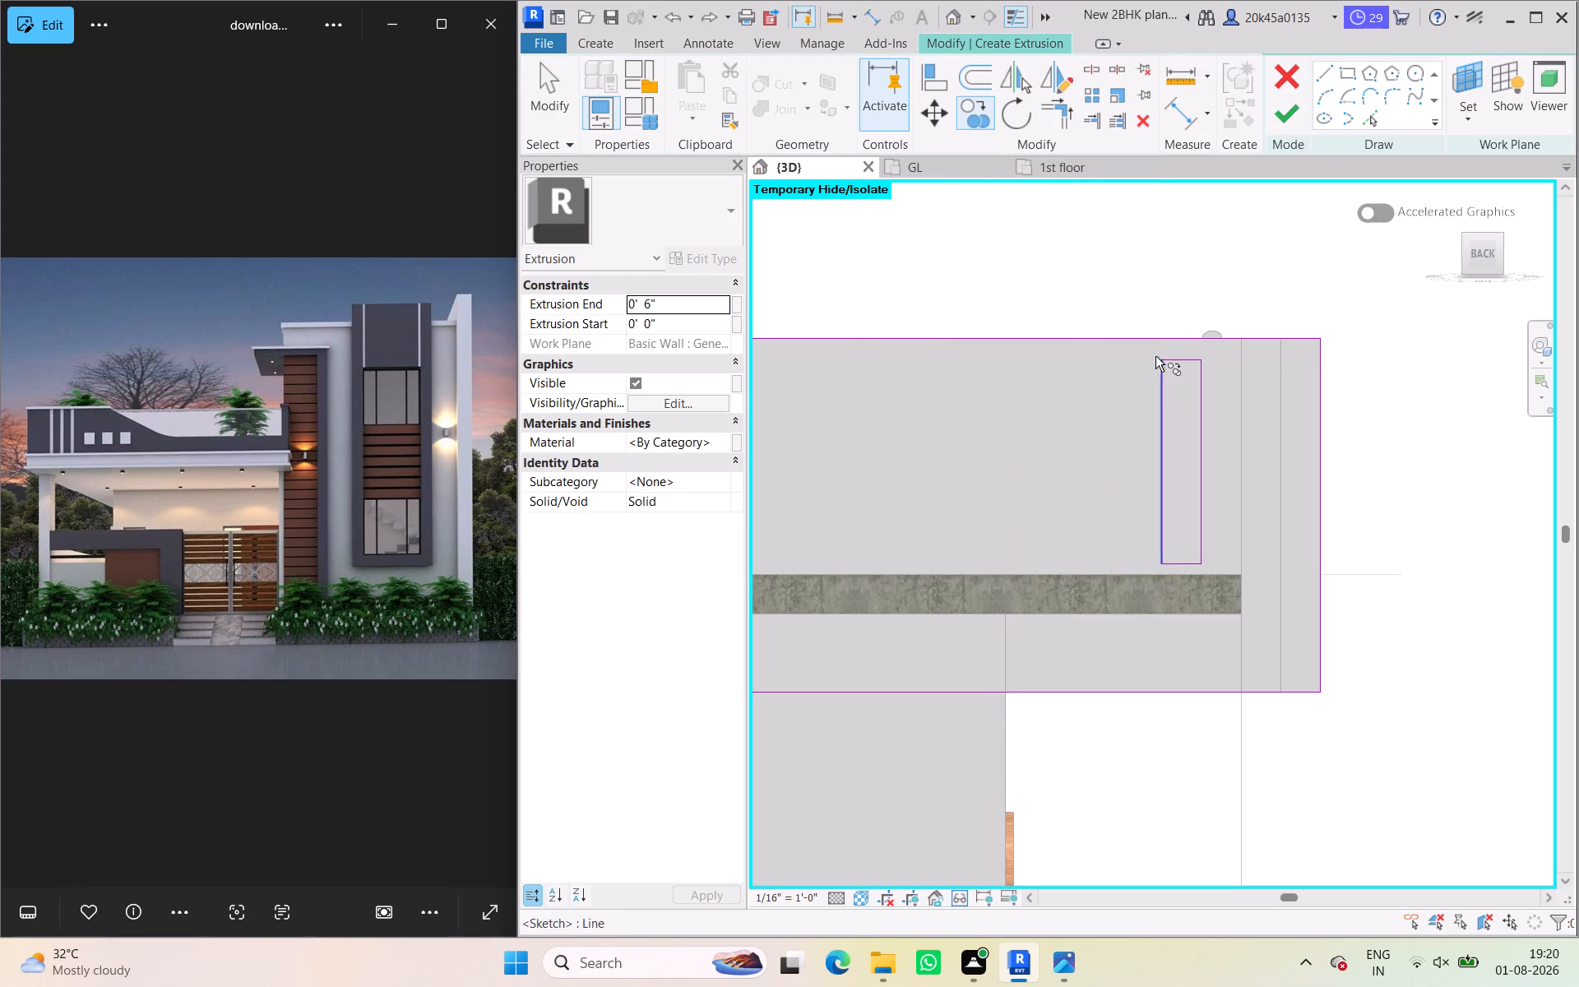
# Copy the four lines of the slot rectangle toward the tower at a spacing of about 1.5 ft.
pyautogui.moveTo(1122, 348); pyautogui.dragTo(1244, 586)
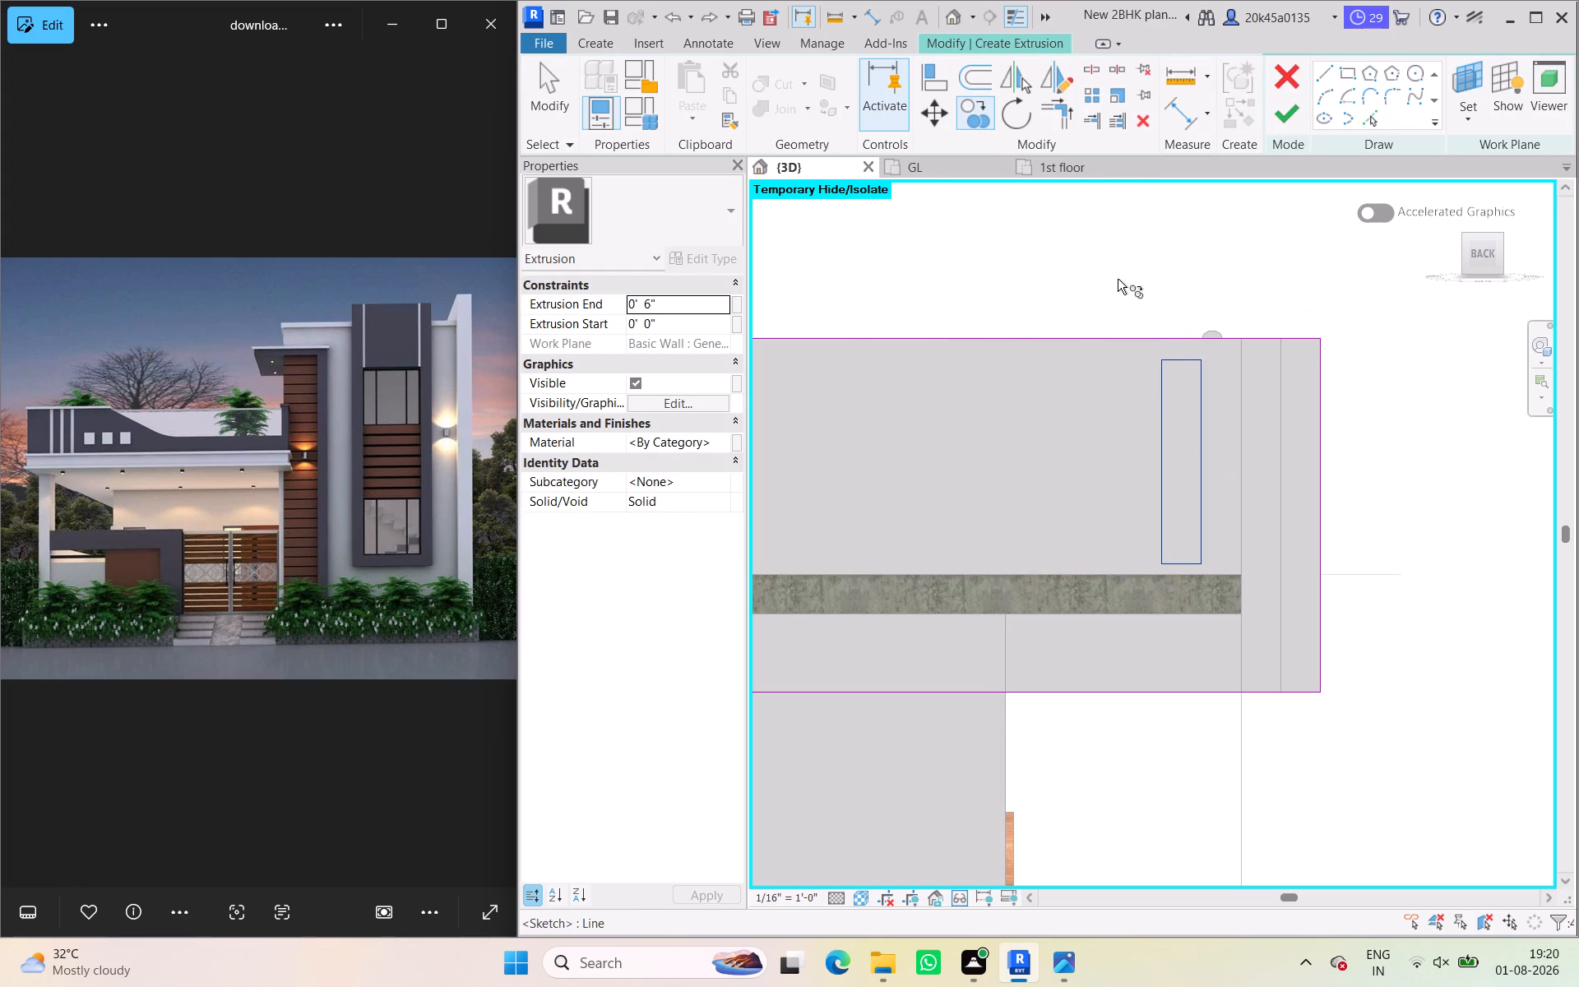
pyautogui.click(976, 124)
pyautogui.click(1169, 364)
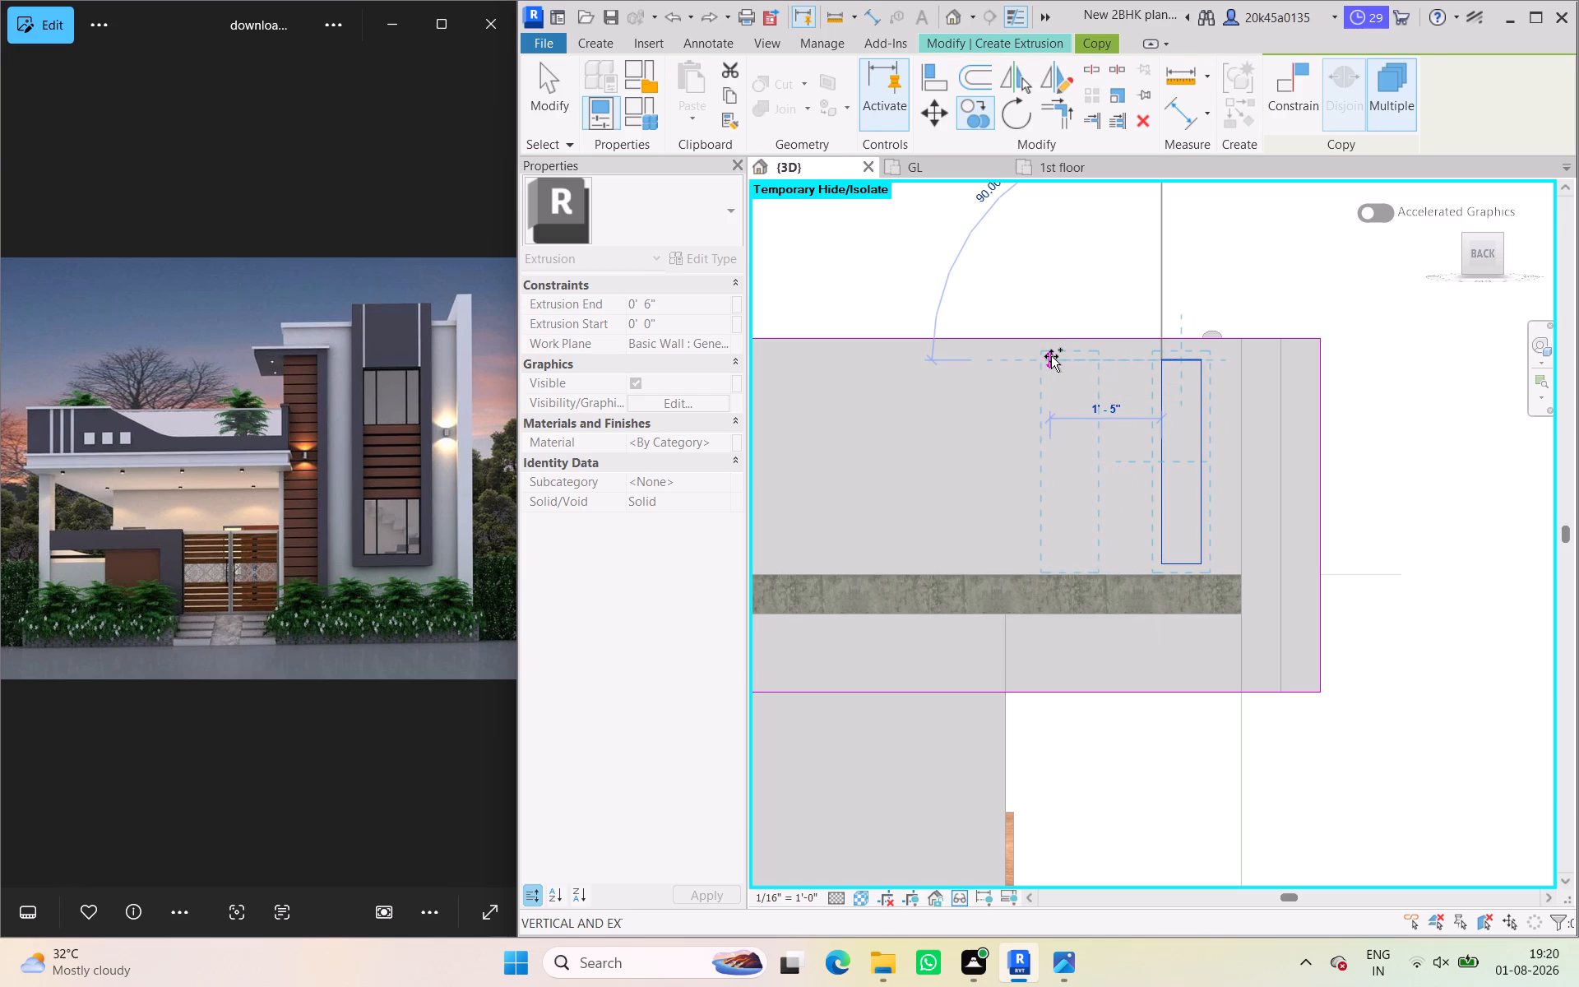
pyautogui.click(1040, 354)
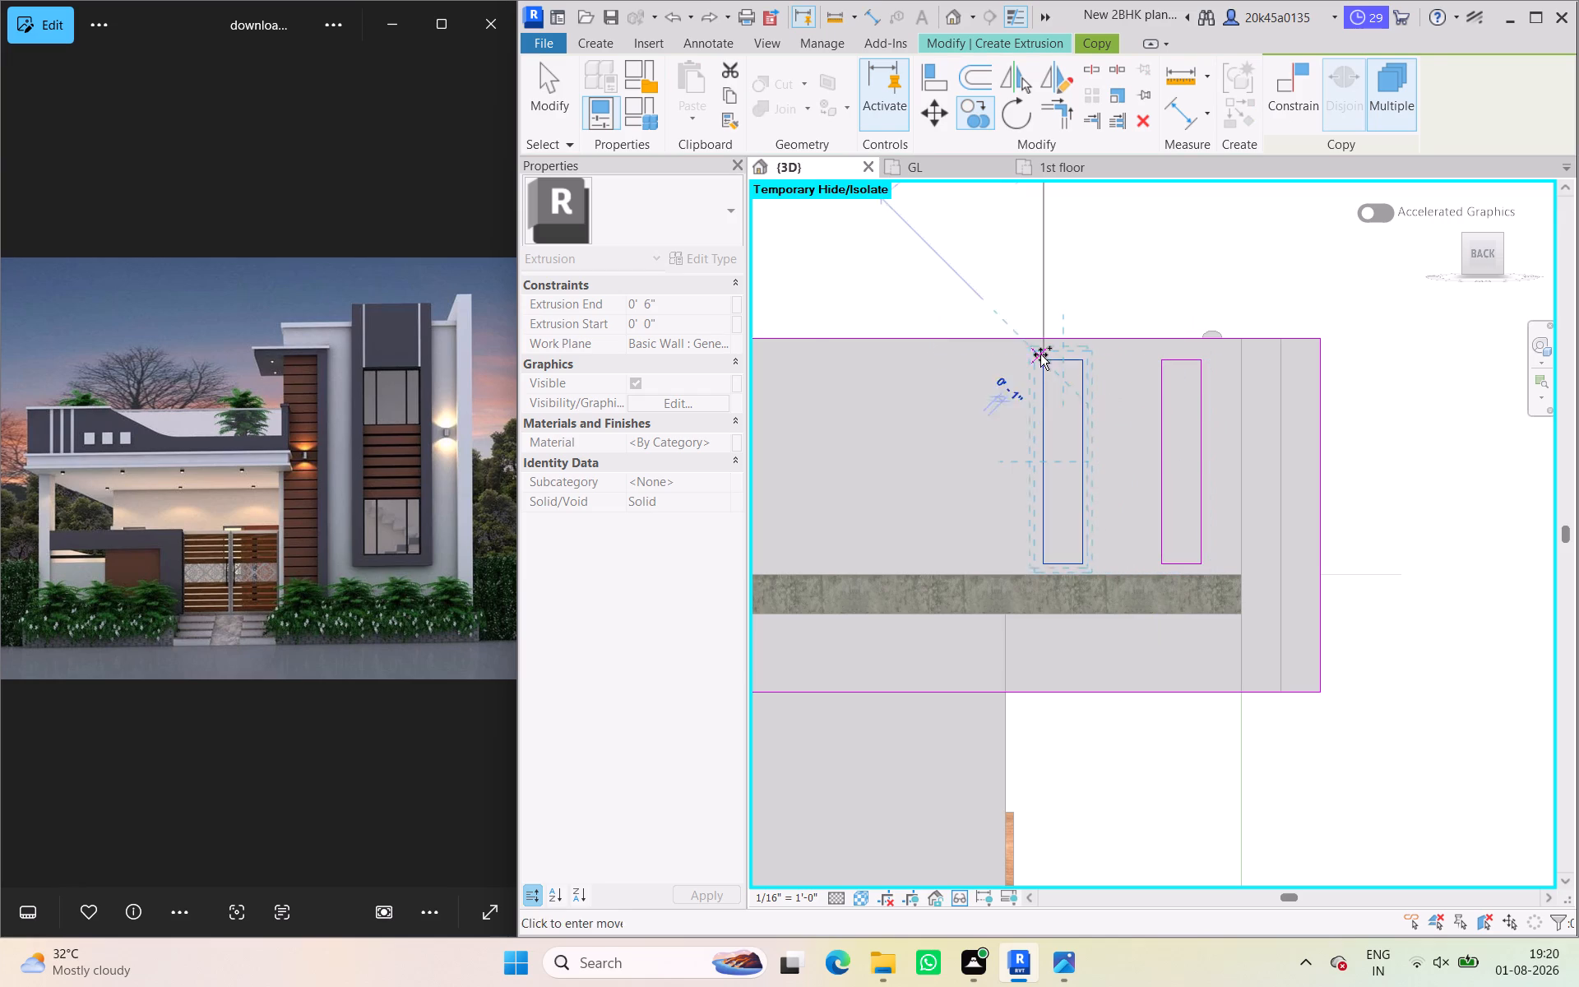
# Place another copy of the slot rectangle 1'-6" further toward the tower as the third slot, and finish copying.
pyautogui.scroll(-4, 963, 373)
pyautogui.moveTo(997, 382); pyautogui.dragTo(1206, 398, button='middle')
pyautogui.scroll(-5, 1155, 405)
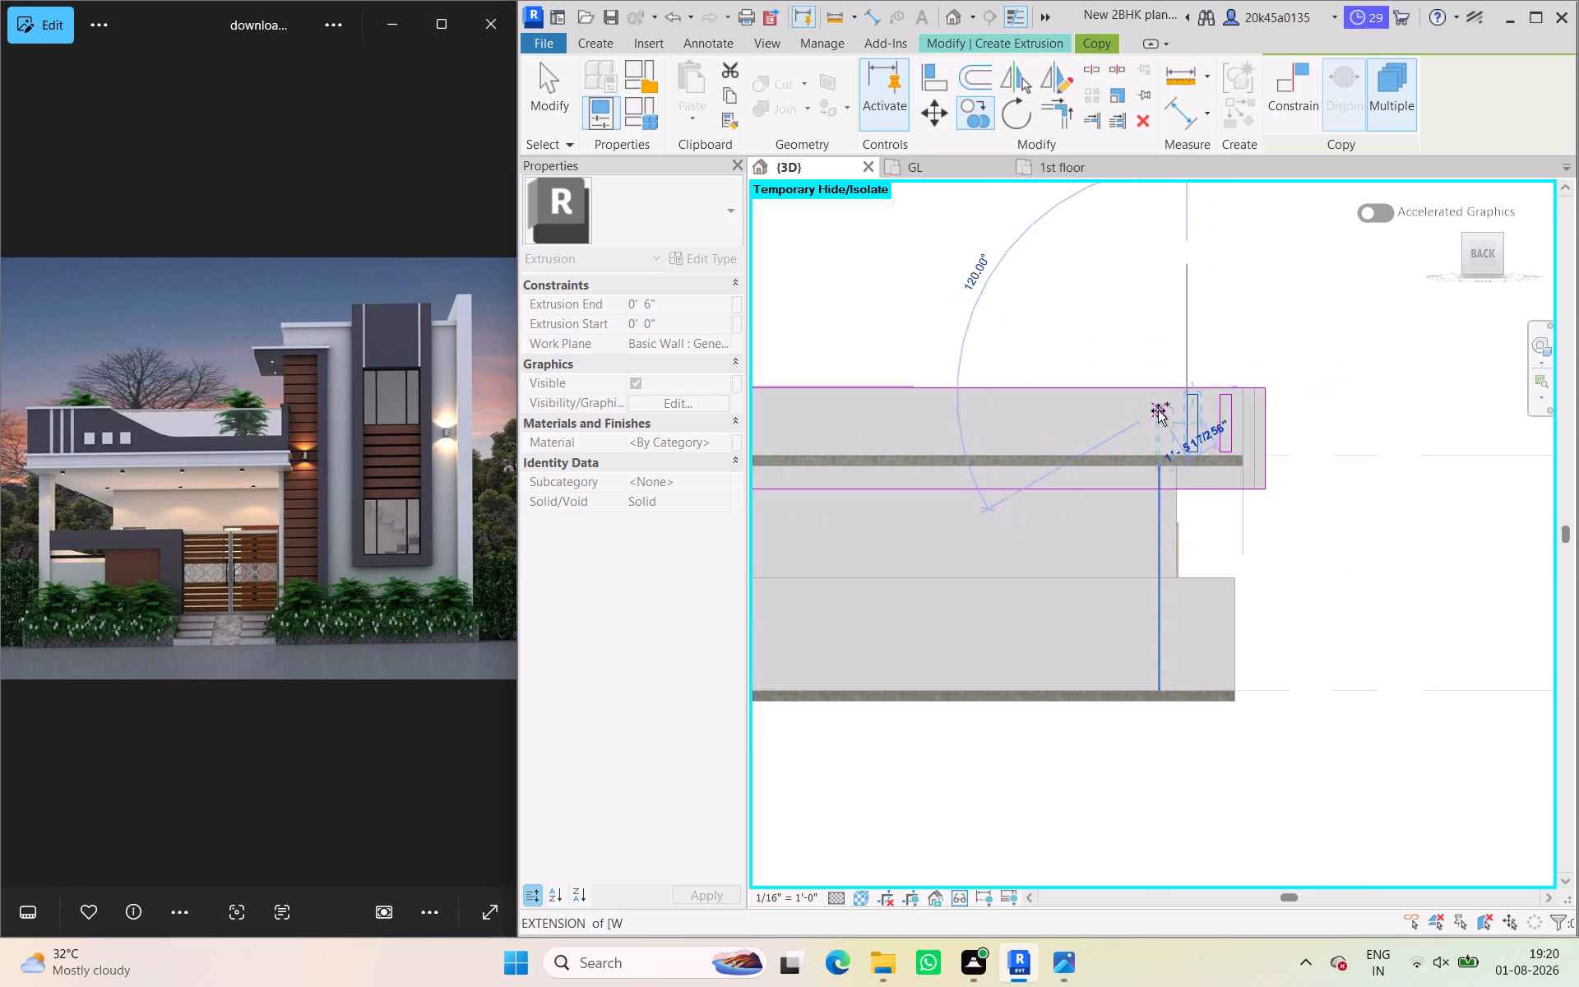
pyautogui.scroll(-6, 1162, 416)
pyautogui.scroll(14, 1169, 419)
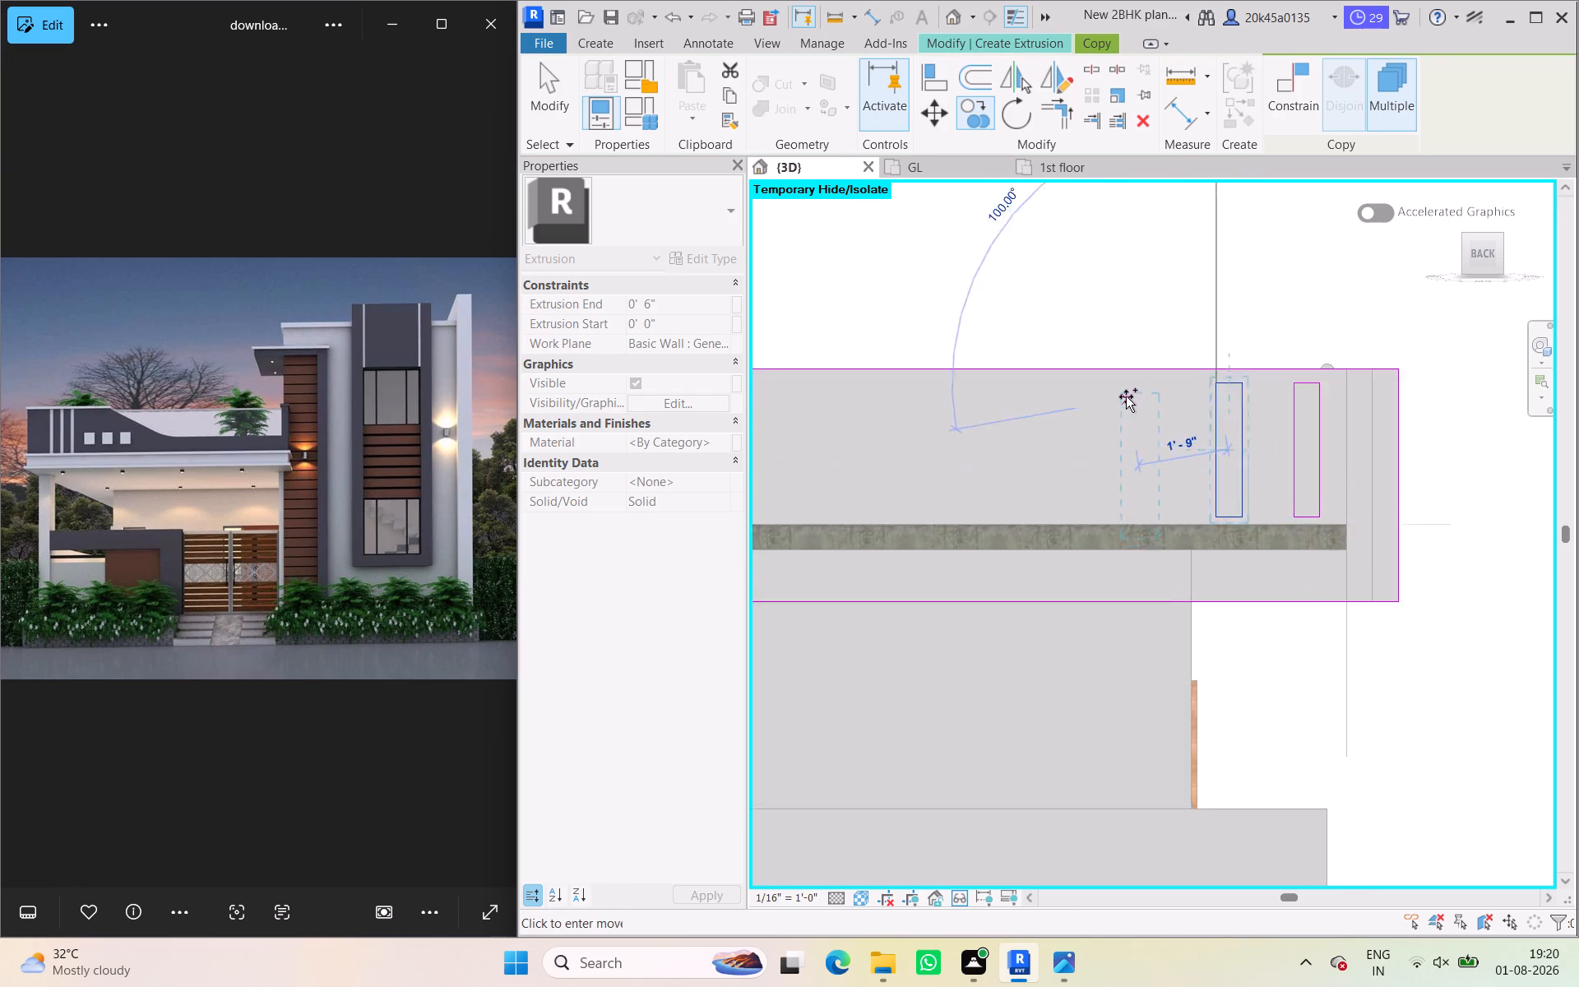
pyautogui.scroll(1, 1126, 396)
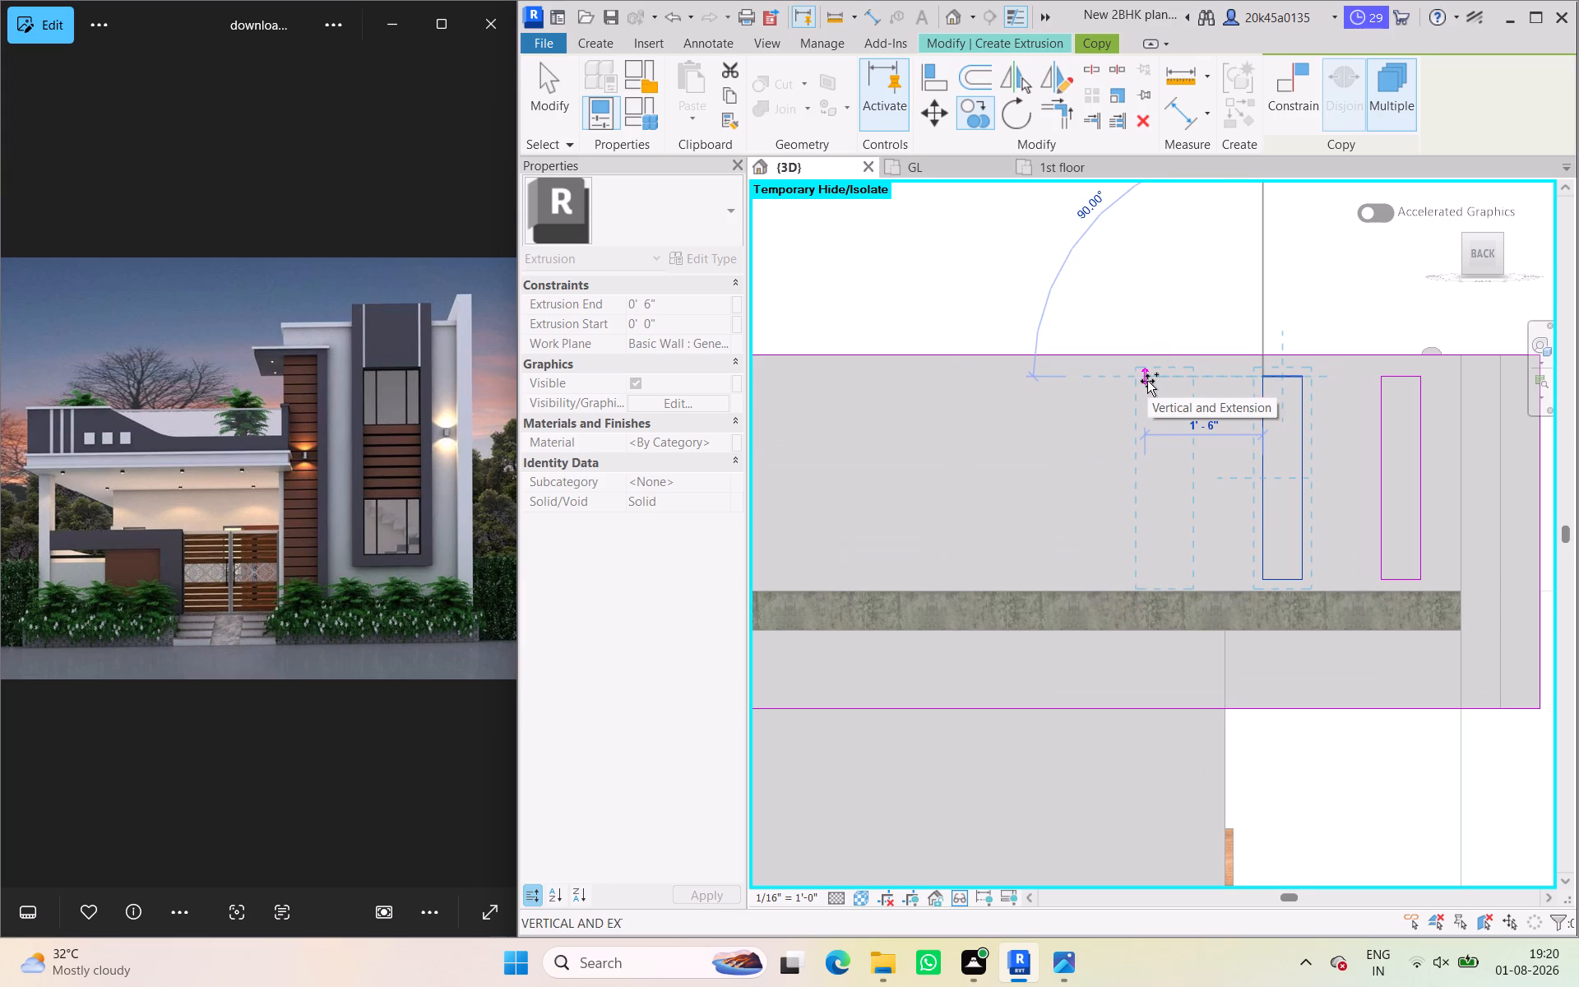
pyautogui.click(1147, 381)
pyautogui.scroll(-3, 1019, 389)
pyautogui.moveTo(1019, 392); pyautogui.dragTo(1112, 398, button='middle')
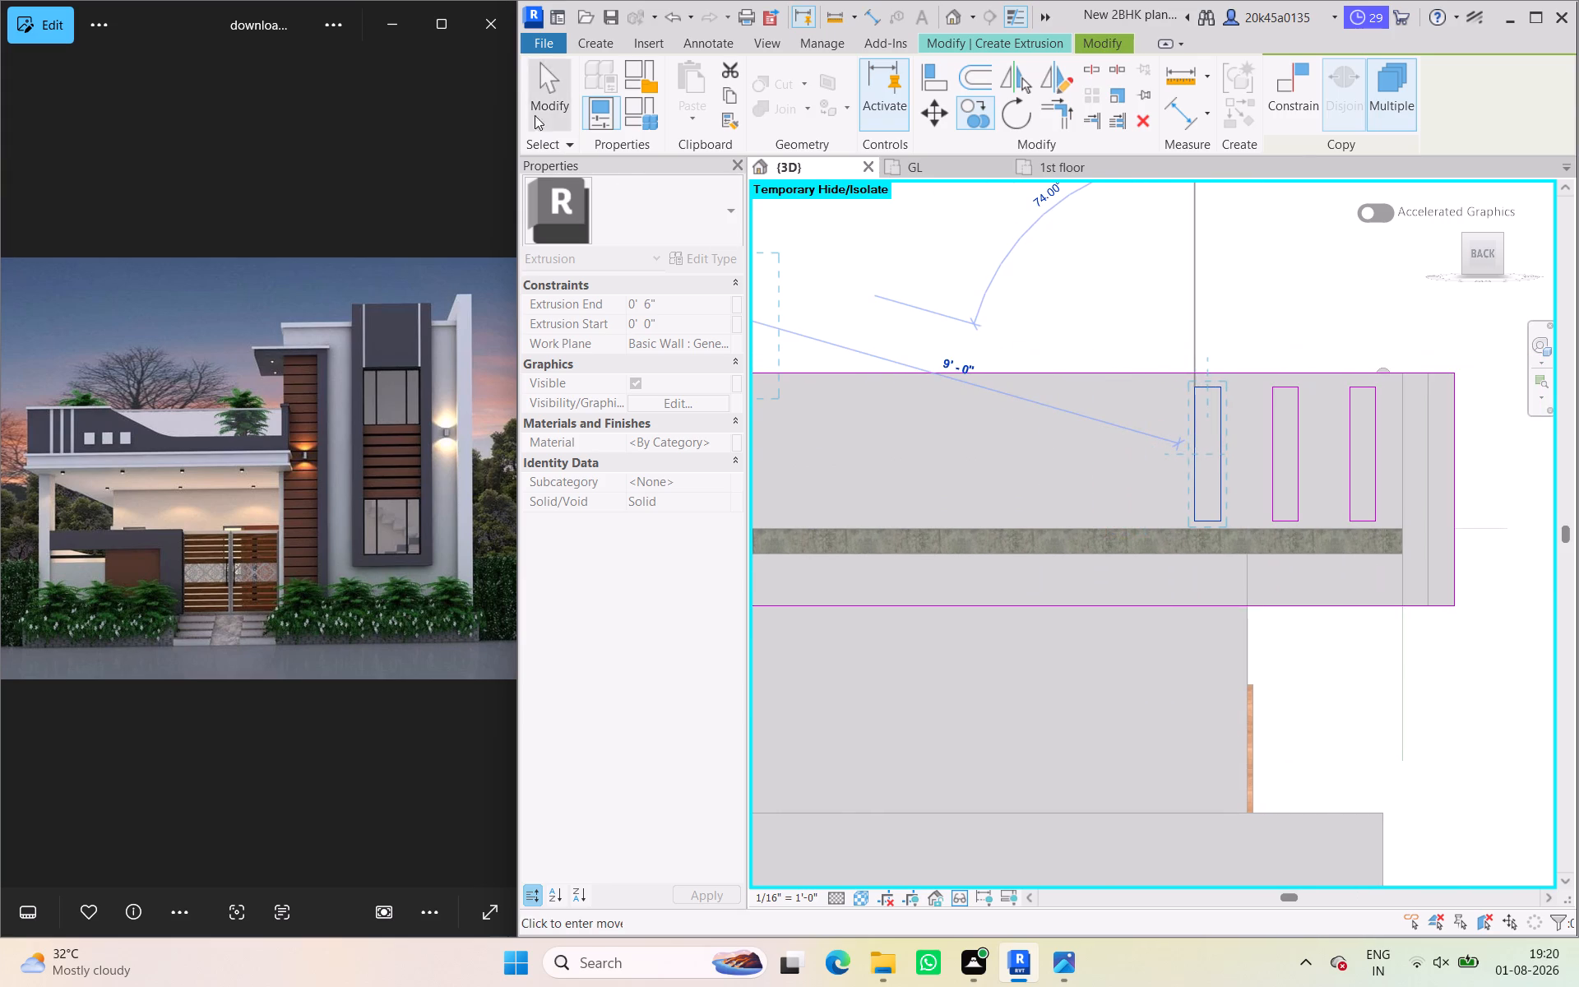
pyautogui.click(539, 102)
# Examine the vertical slots and square recesses on the front parapet border as a guide for the back border.
pyautogui.scroll(-10, 926, 480)
pyautogui.scroll(-2, 977, 566)
pyautogui.moveTo(998, 605); pyautogui.dragTo(1011, 607, button='middle')
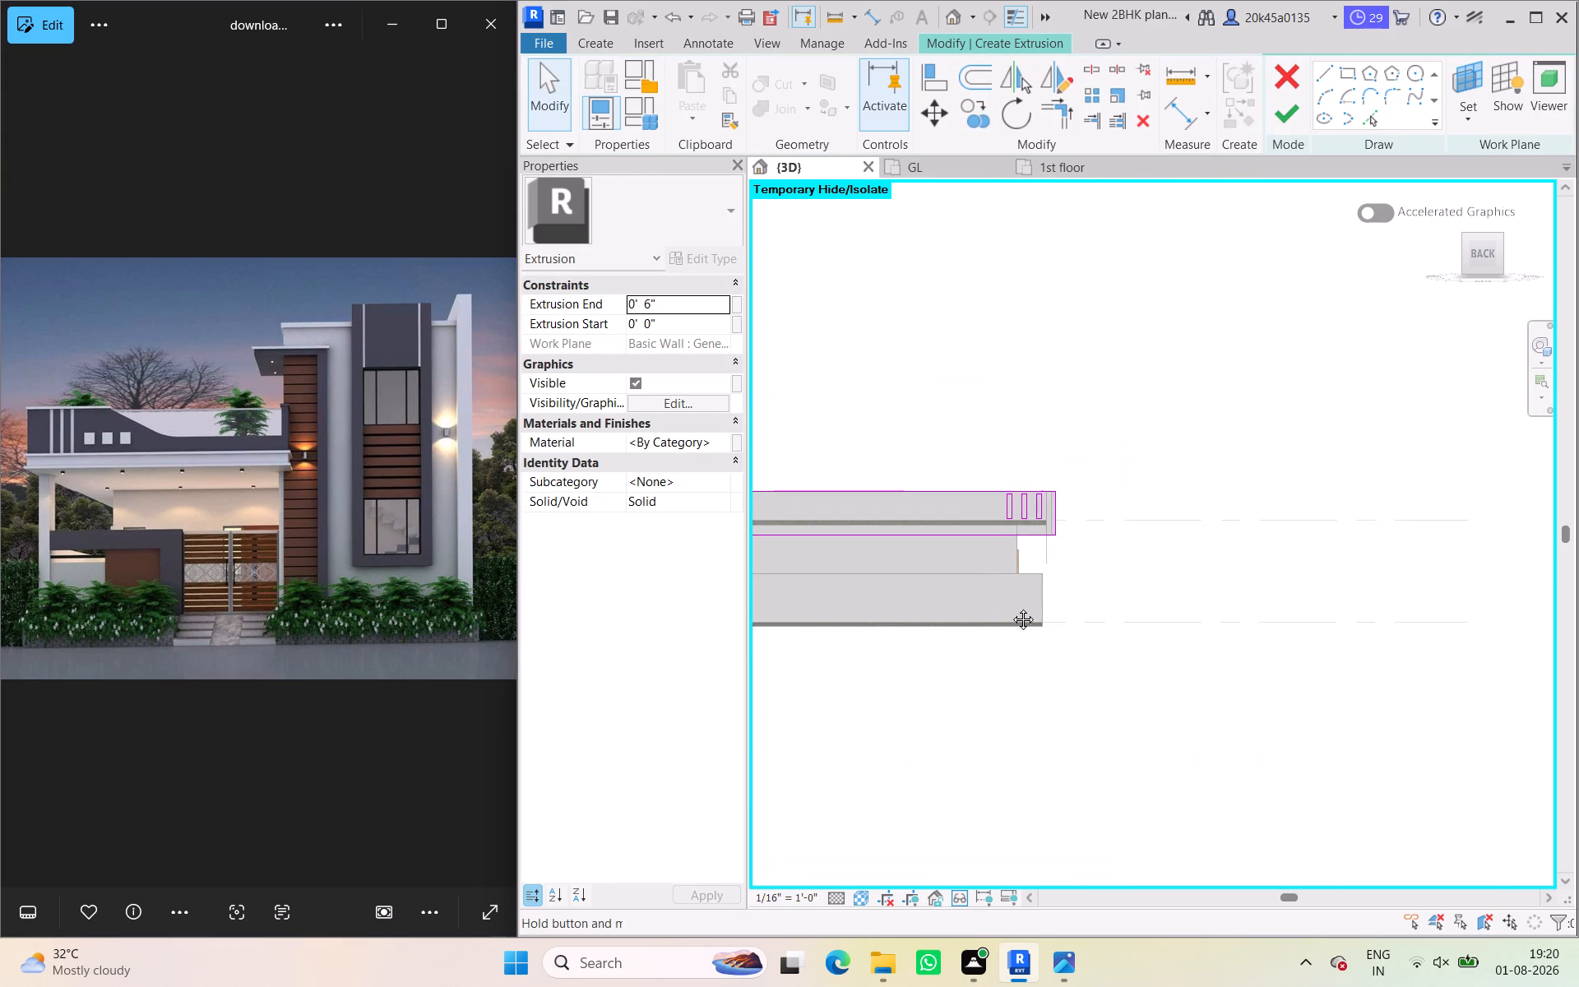
pyautogui.moveTo(1011, 607); pyautogui.dragTo(1168, 601, button='middle')
pyautogui.keyDown('shift'); pyautogui.moveTo(989, 648); pyautogui.dragTo(1409, 660, button='middle'); pyautogui.keyUp('shift')
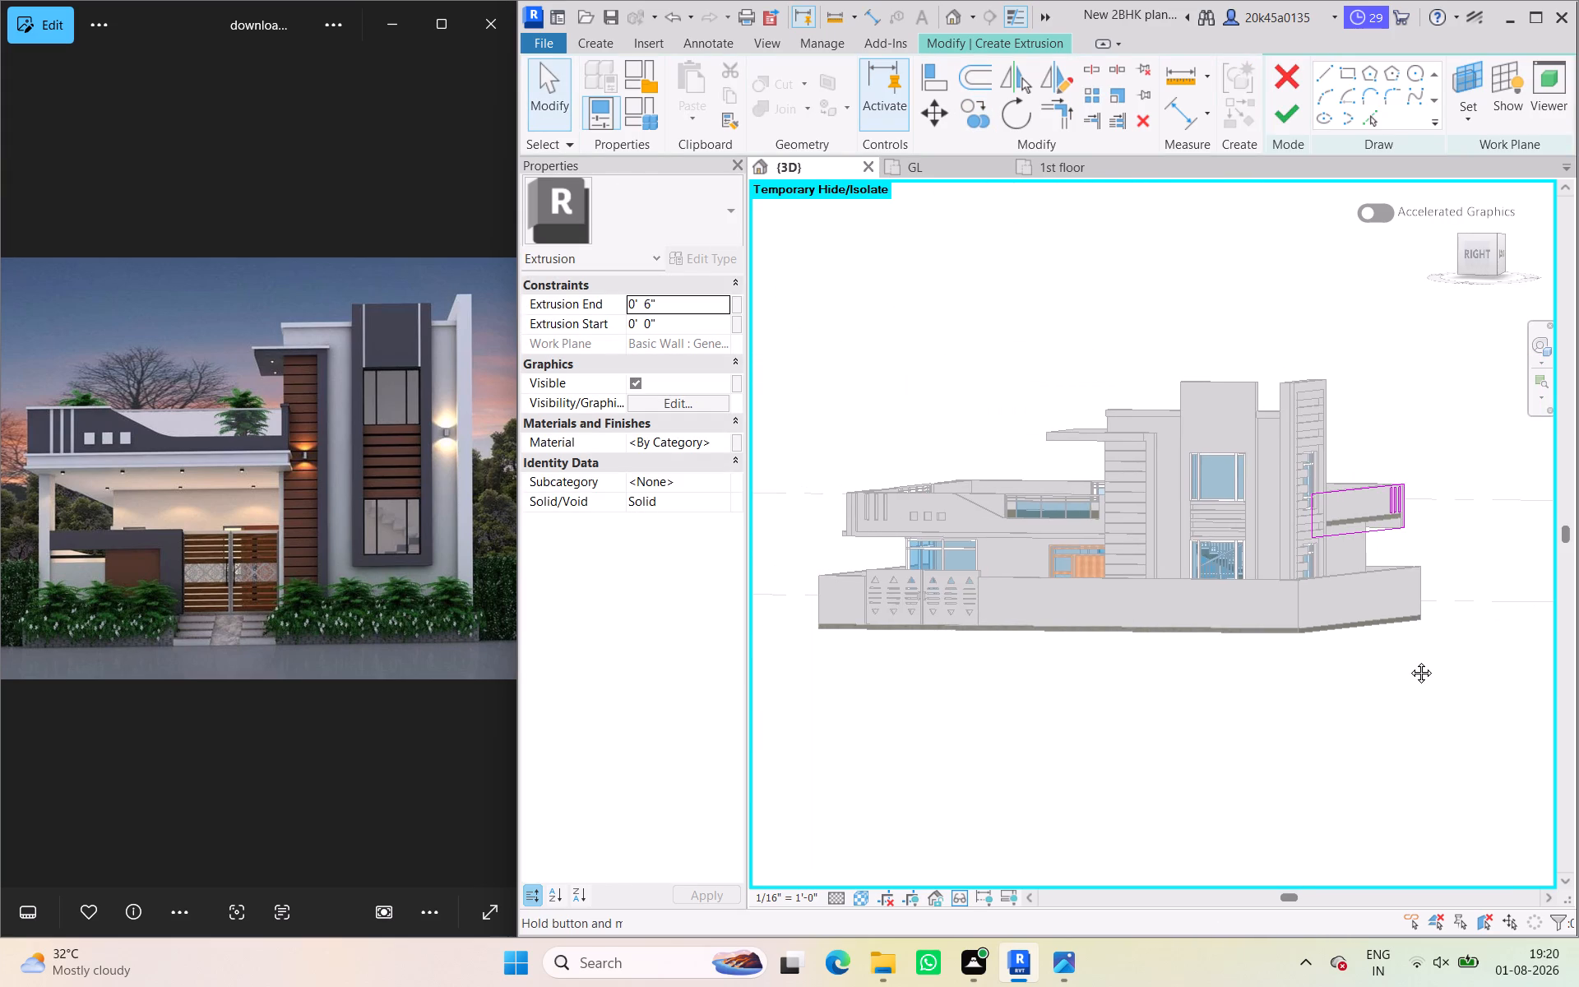
pyautogui.keyDown('shift'); pyautogui.moveTo(1409, 660); pyautogui.dragTo(1322, 665, button='middle'); pyautogui.keyUp('shift')
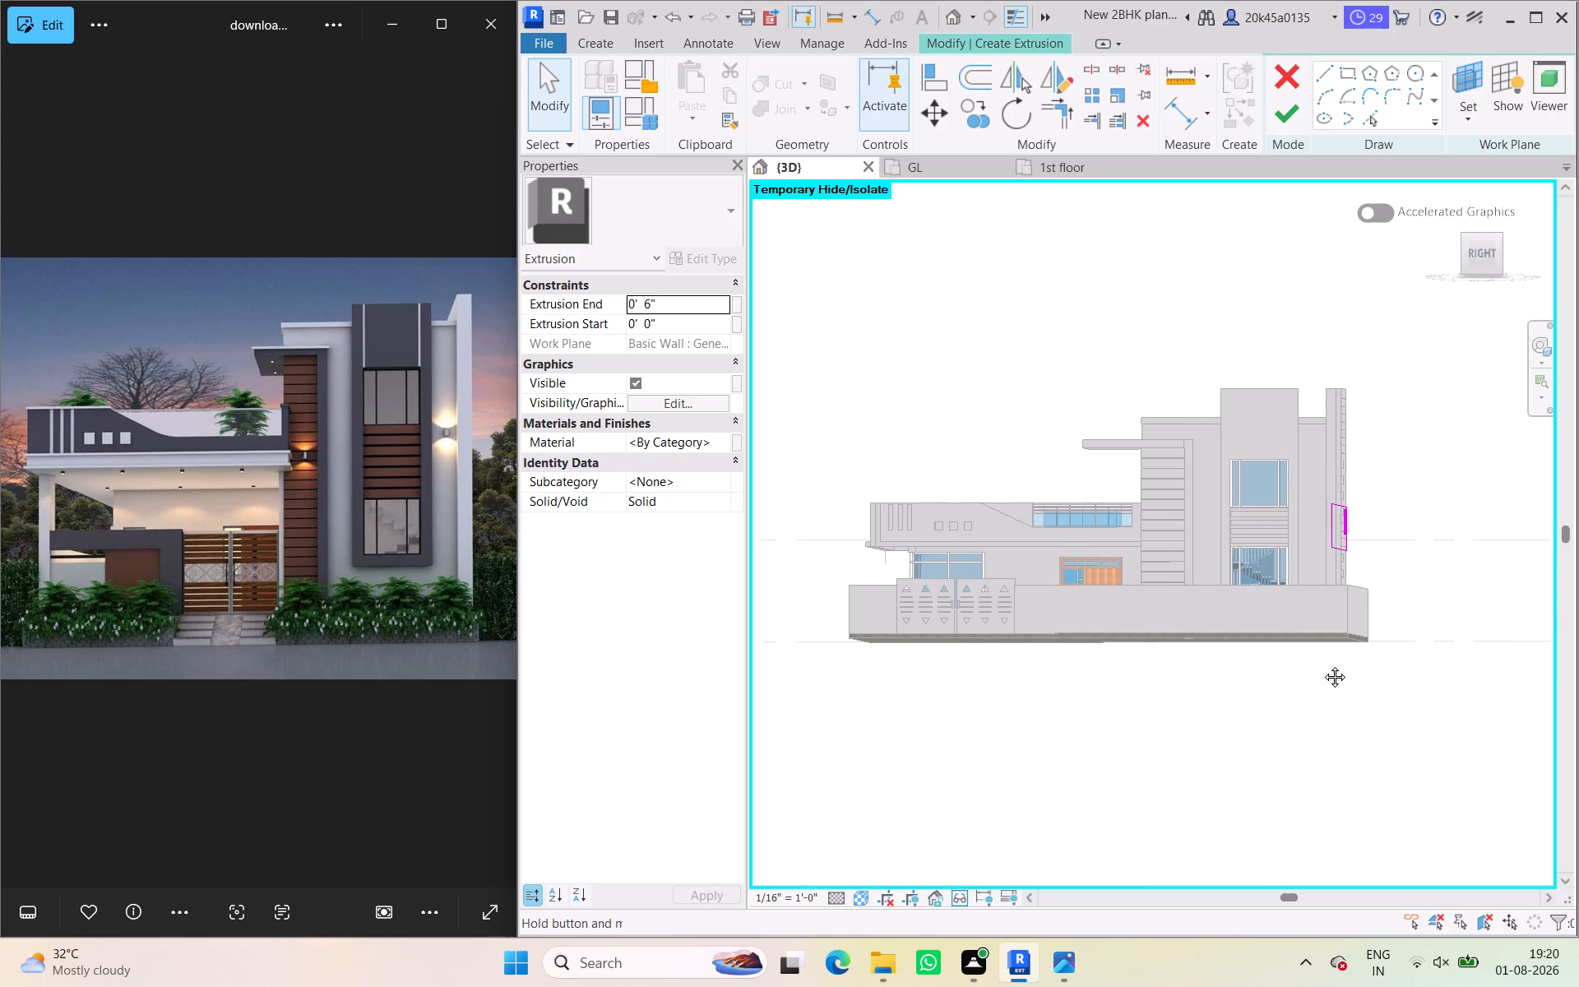
pyautogui.keyDown('shift'); pyautogui.moveTo(1322, 665); pyautogui.dragTo(1219, 643, button='middle'); pyautogui.keyUp('shift')
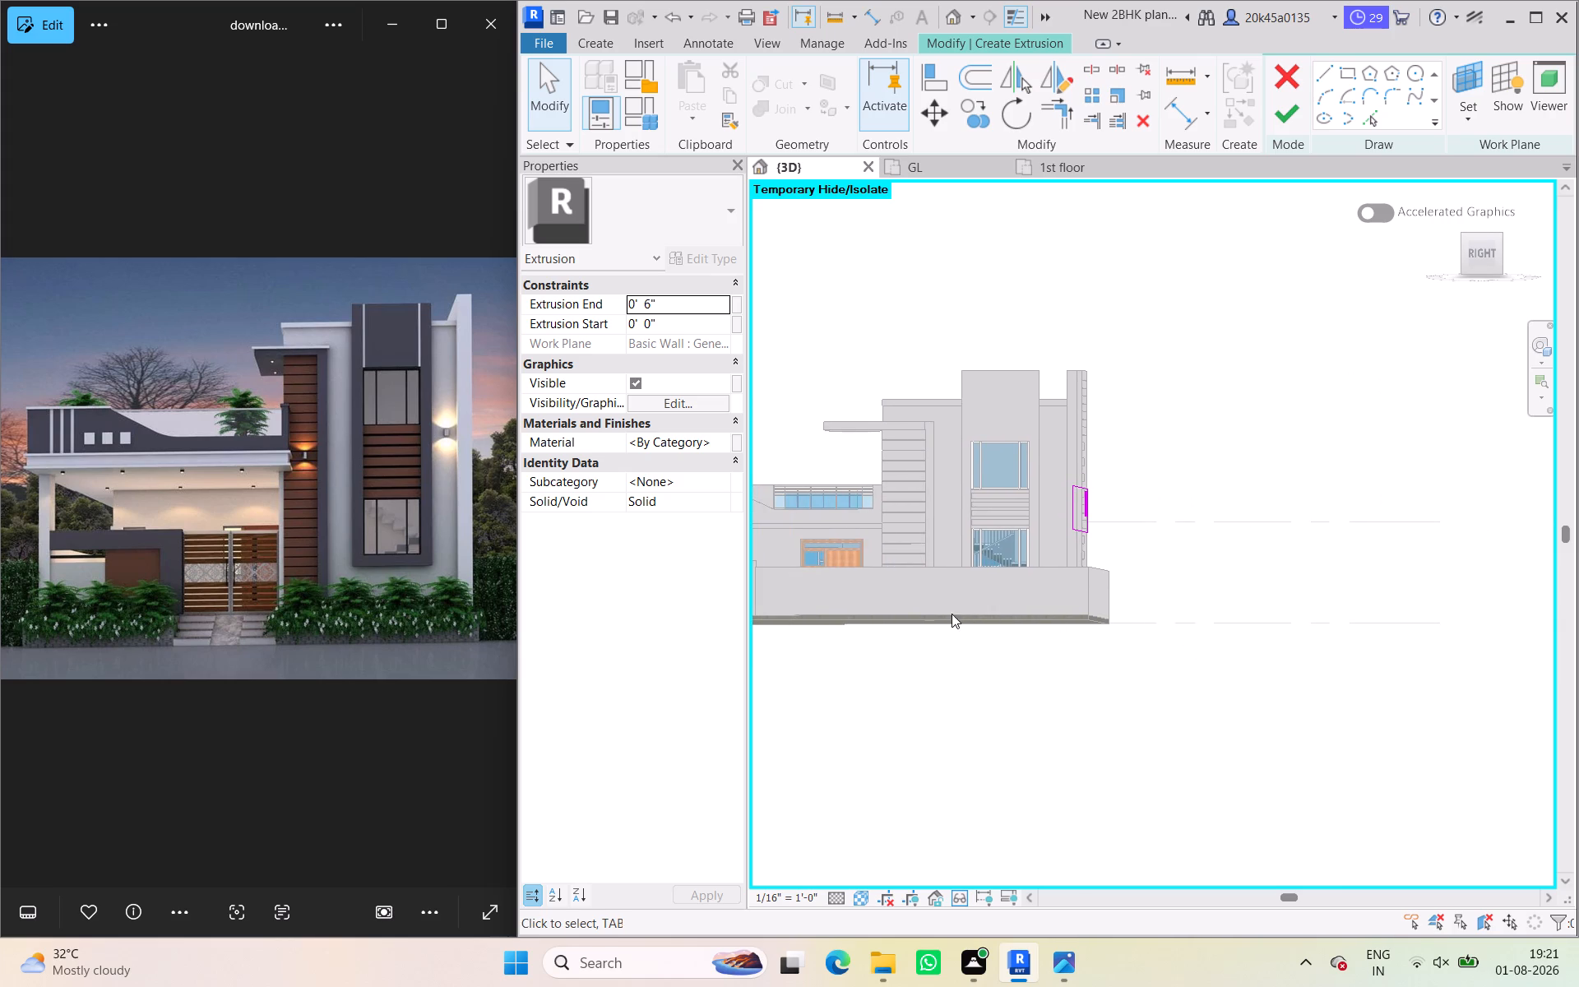
pyautogui.scroll(-2, 944, 614)
pyautogui.keyDown('shift'); pyautogui.moveTo(946, 629); pyautogui.dragTo(1056, 642, button='middle'); pyautogui.keyUp('shift')
pyautogui.scroll(2, 924, 589)
pyautogui.moveTo(924, 589); pyautogui.dragTo(1215, 693, button='middle')
pyautogui.scroll(5, 956, 607)
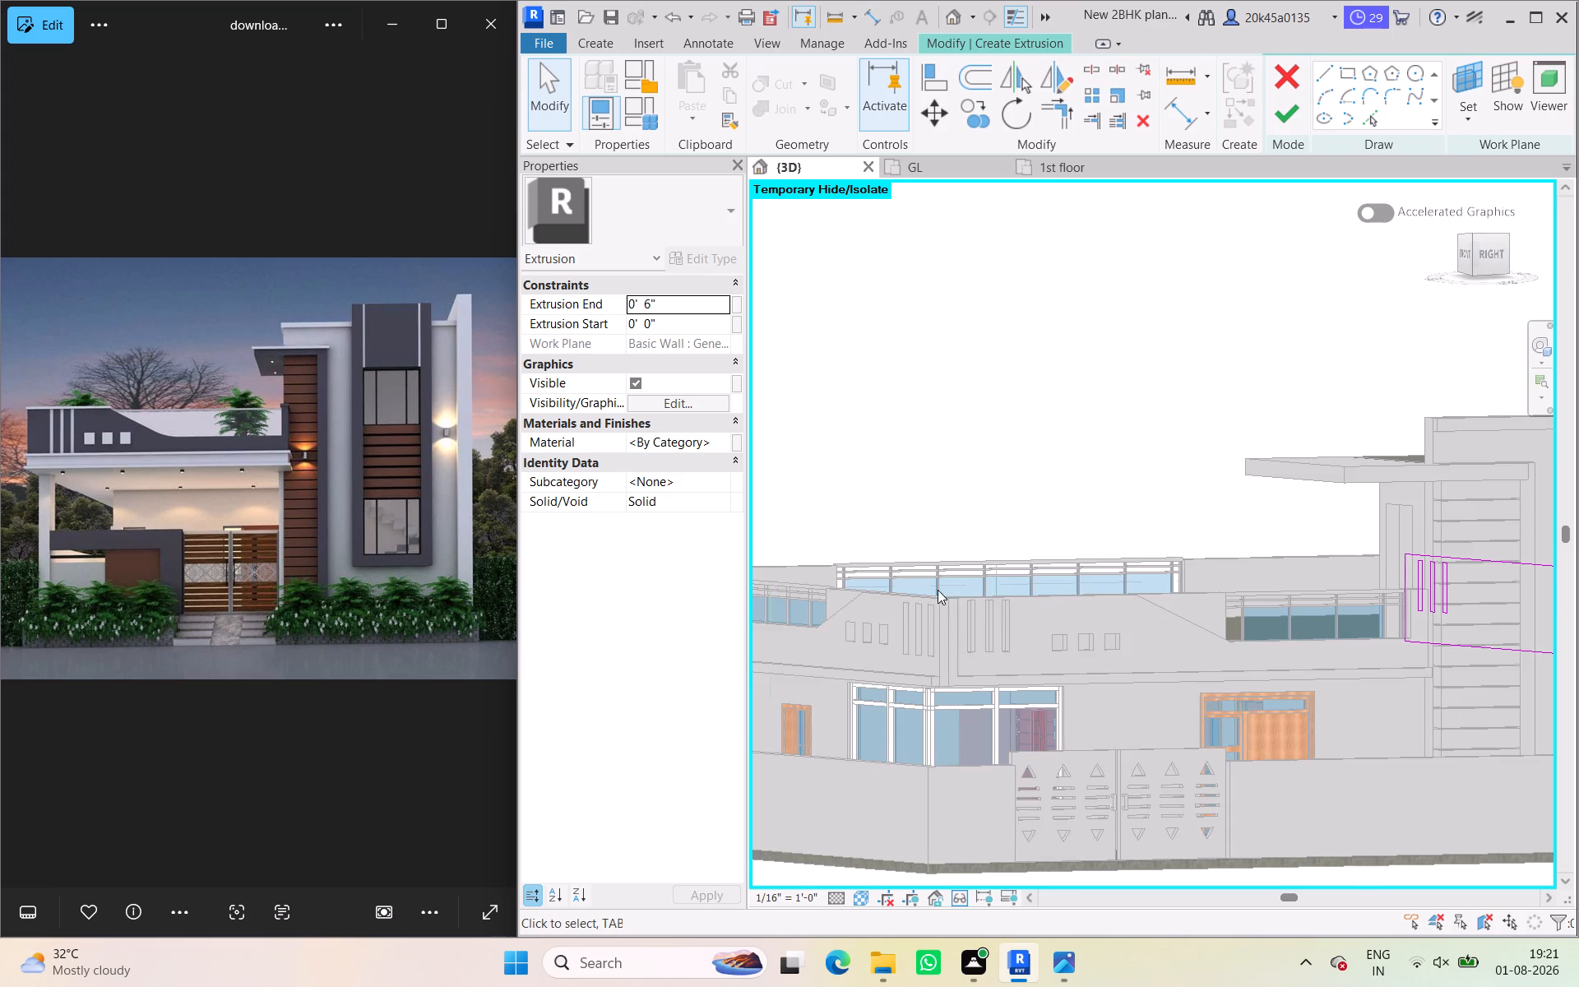
pyautogui.moveTo(1075, 580); pyautogui.dragTo(989, 554, button='middle')
pyautogui.scroll(-2, 1051, 502)
pyautogui.moveTo(1051, 499); pyautogui.dragTo(979, 490, button='middle')
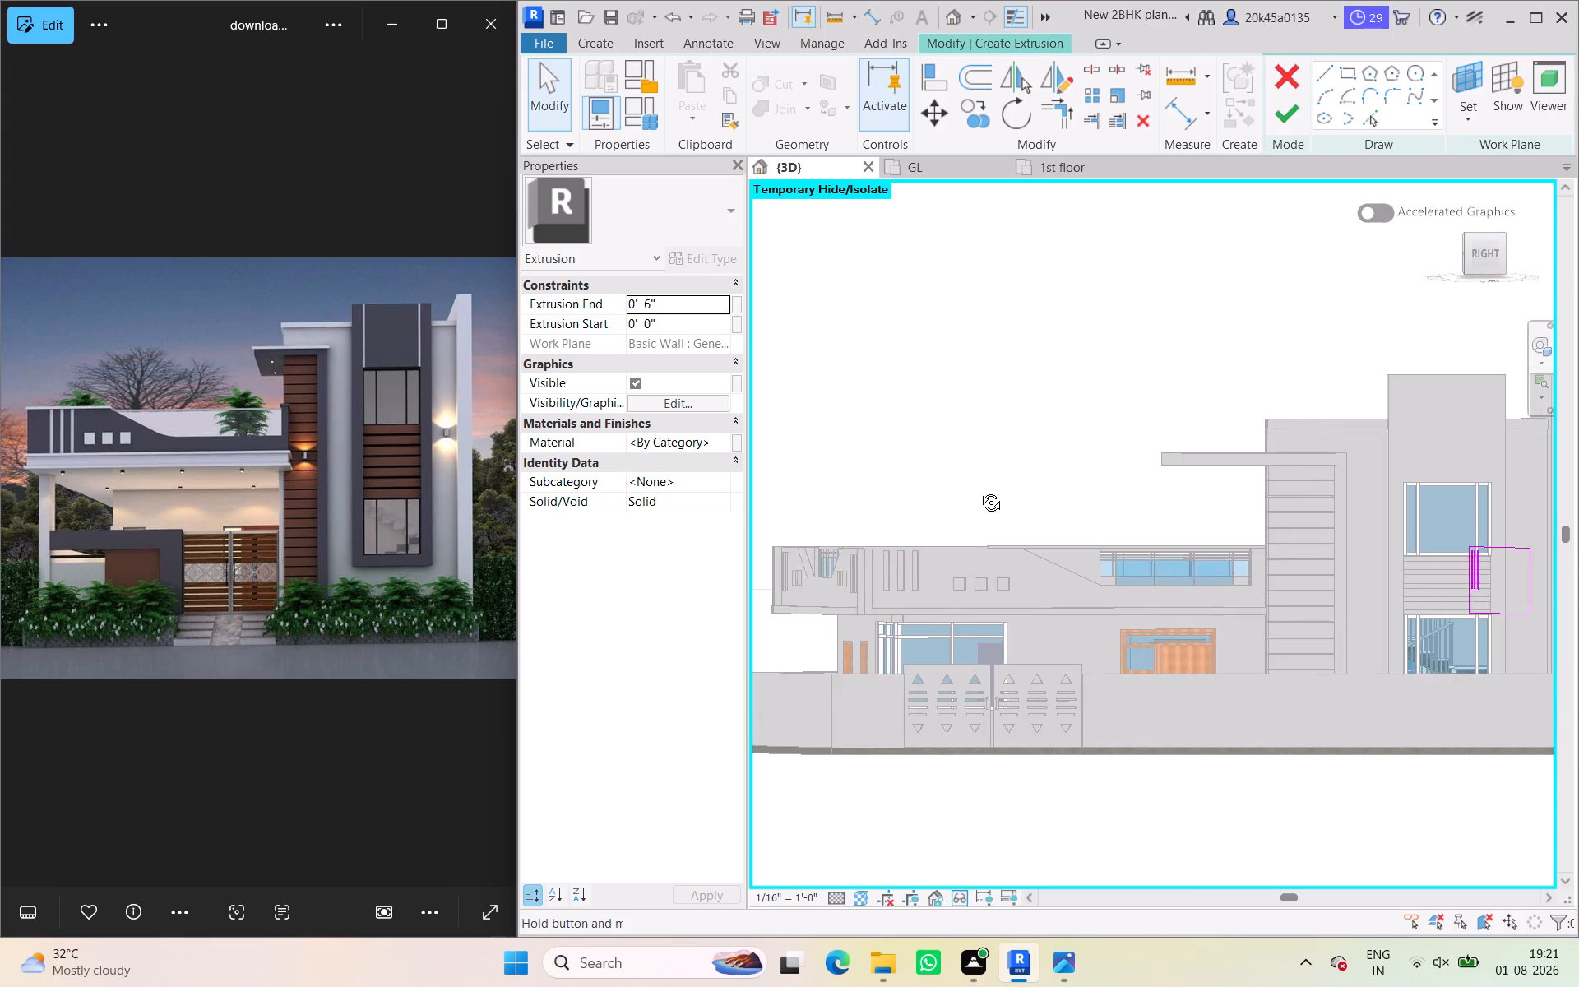
pyautogui.moveTo(979, 490); pyautogui.dragTo(933, 492, button='middle')
pyautogui.scroll(10, 858, 577)
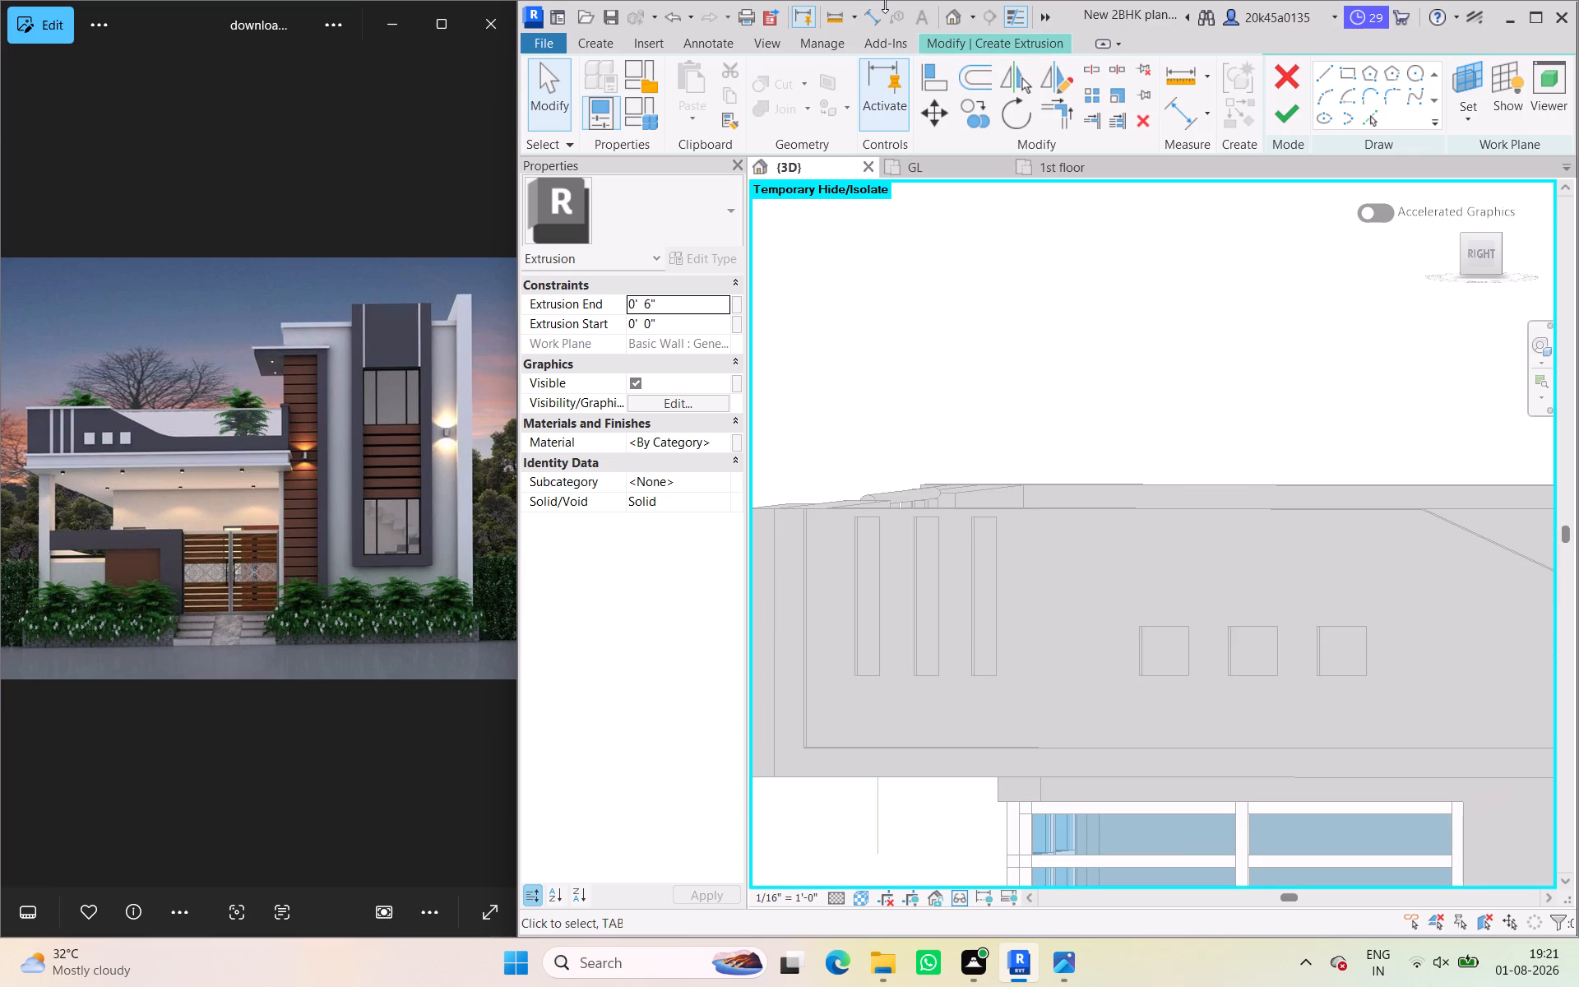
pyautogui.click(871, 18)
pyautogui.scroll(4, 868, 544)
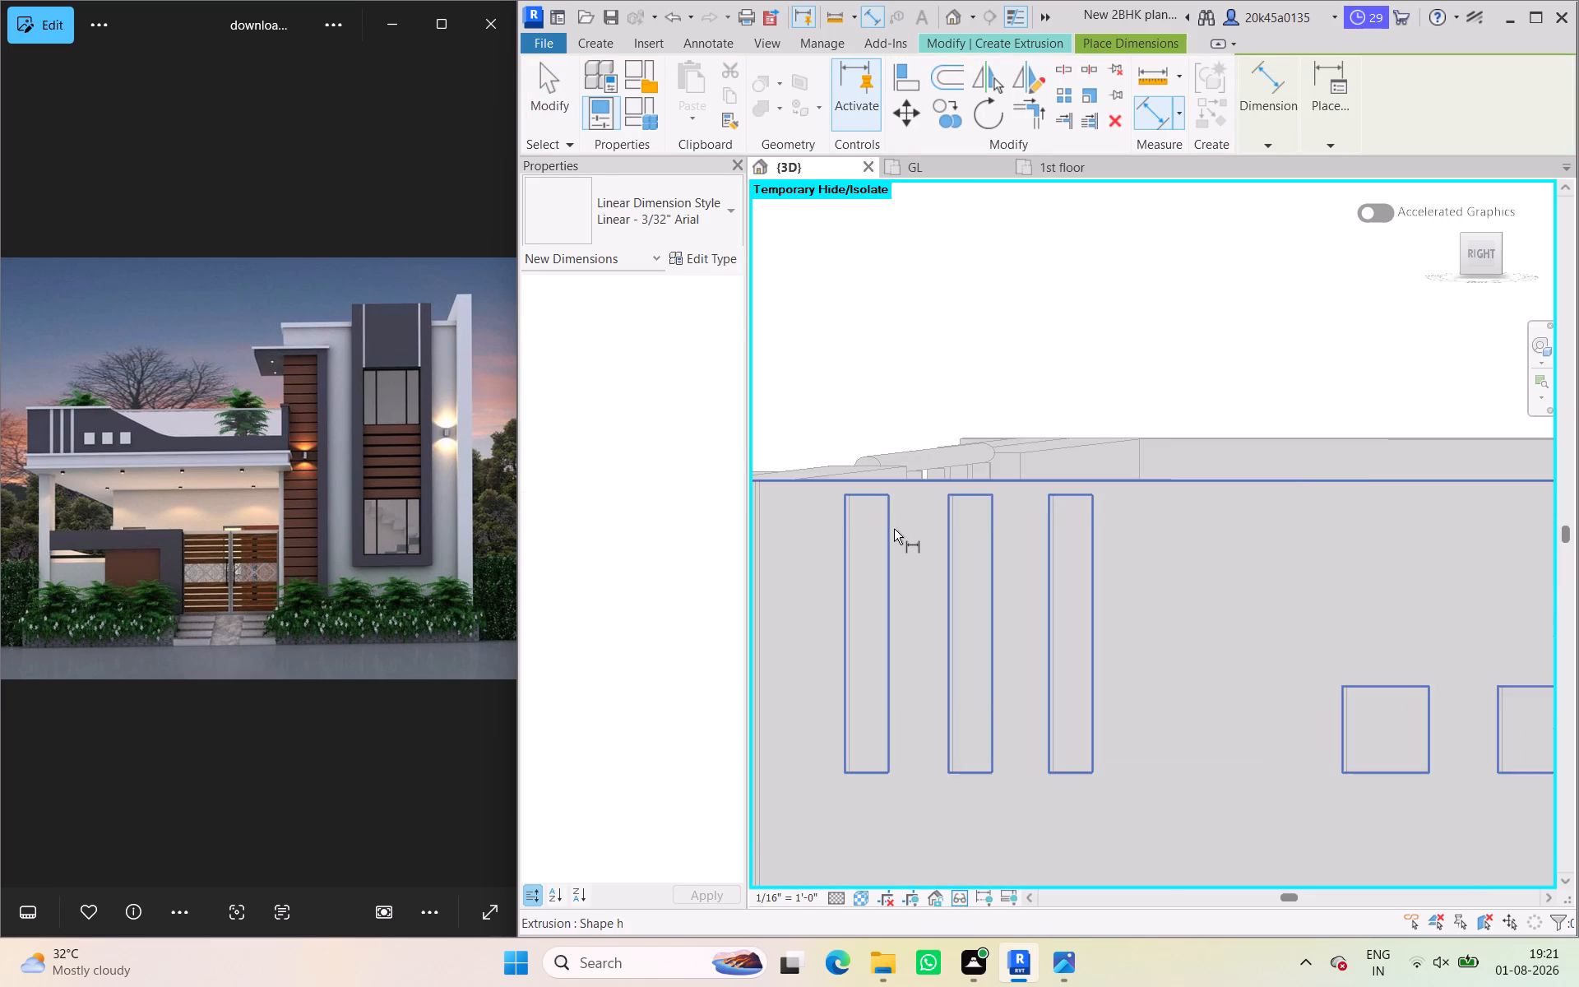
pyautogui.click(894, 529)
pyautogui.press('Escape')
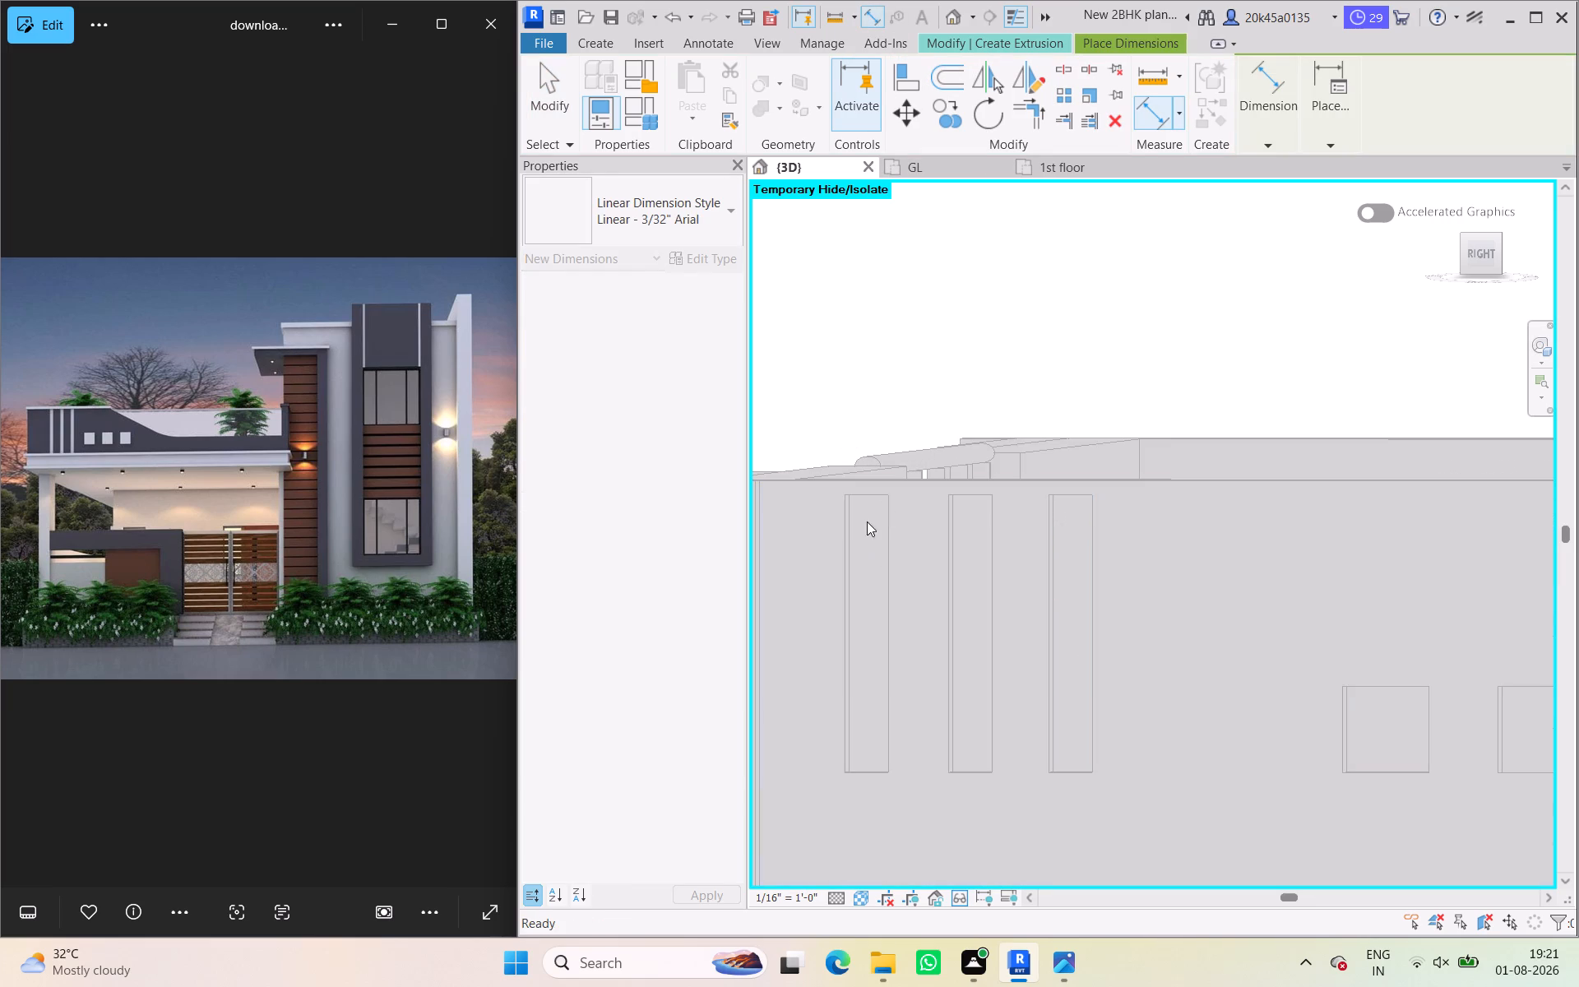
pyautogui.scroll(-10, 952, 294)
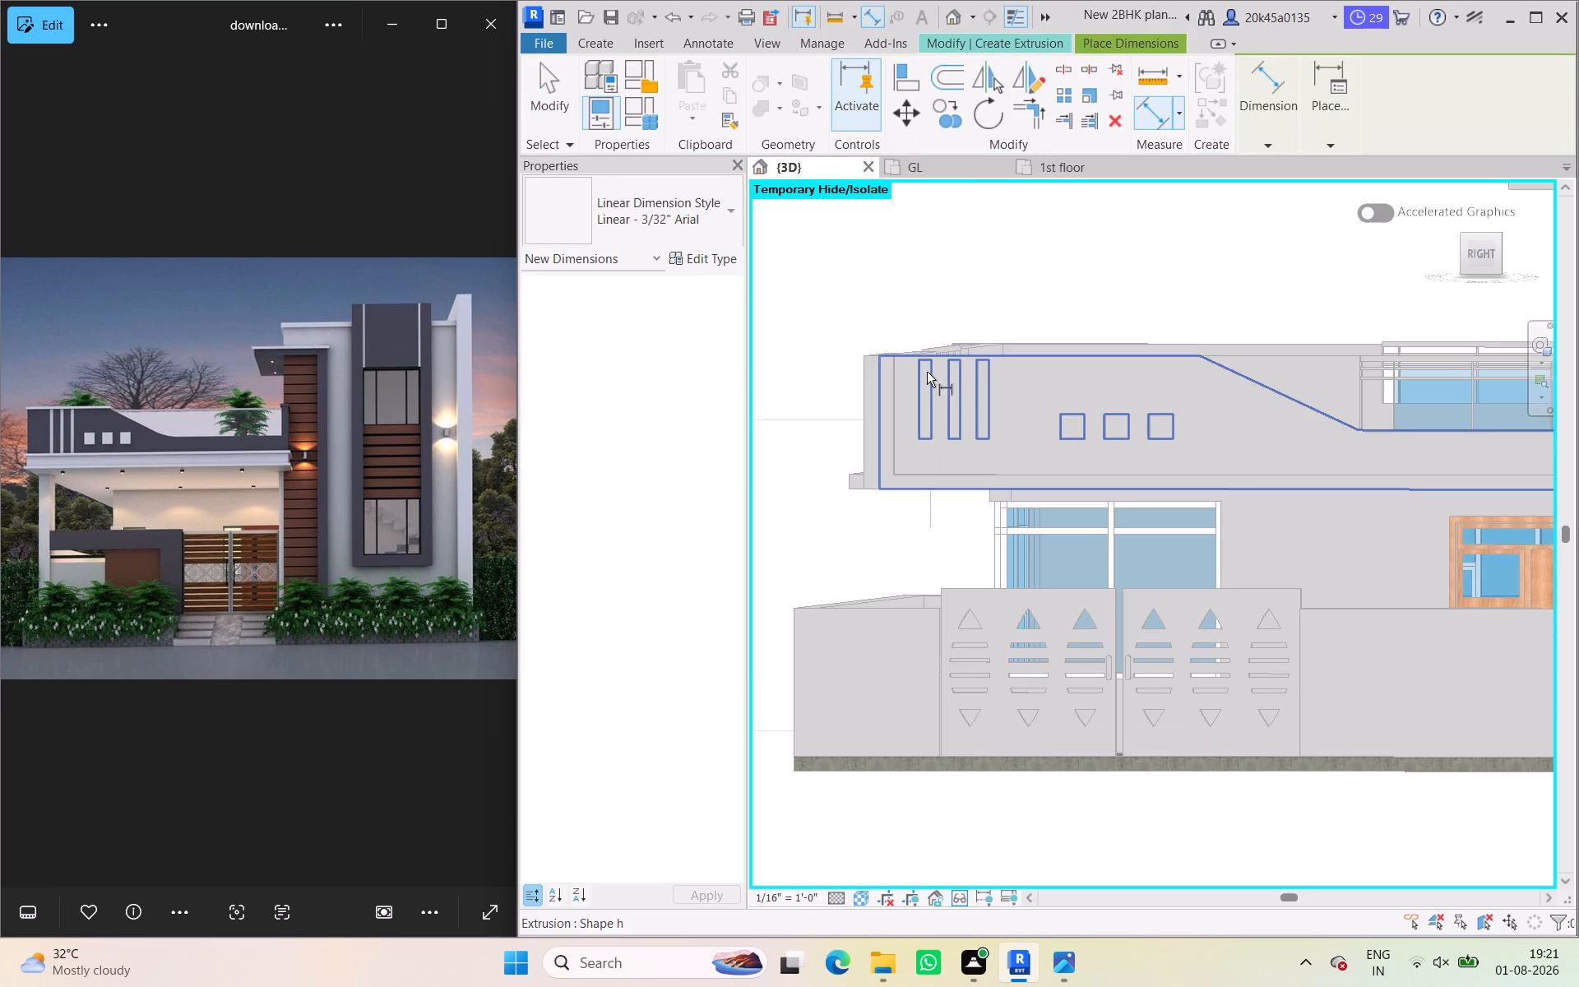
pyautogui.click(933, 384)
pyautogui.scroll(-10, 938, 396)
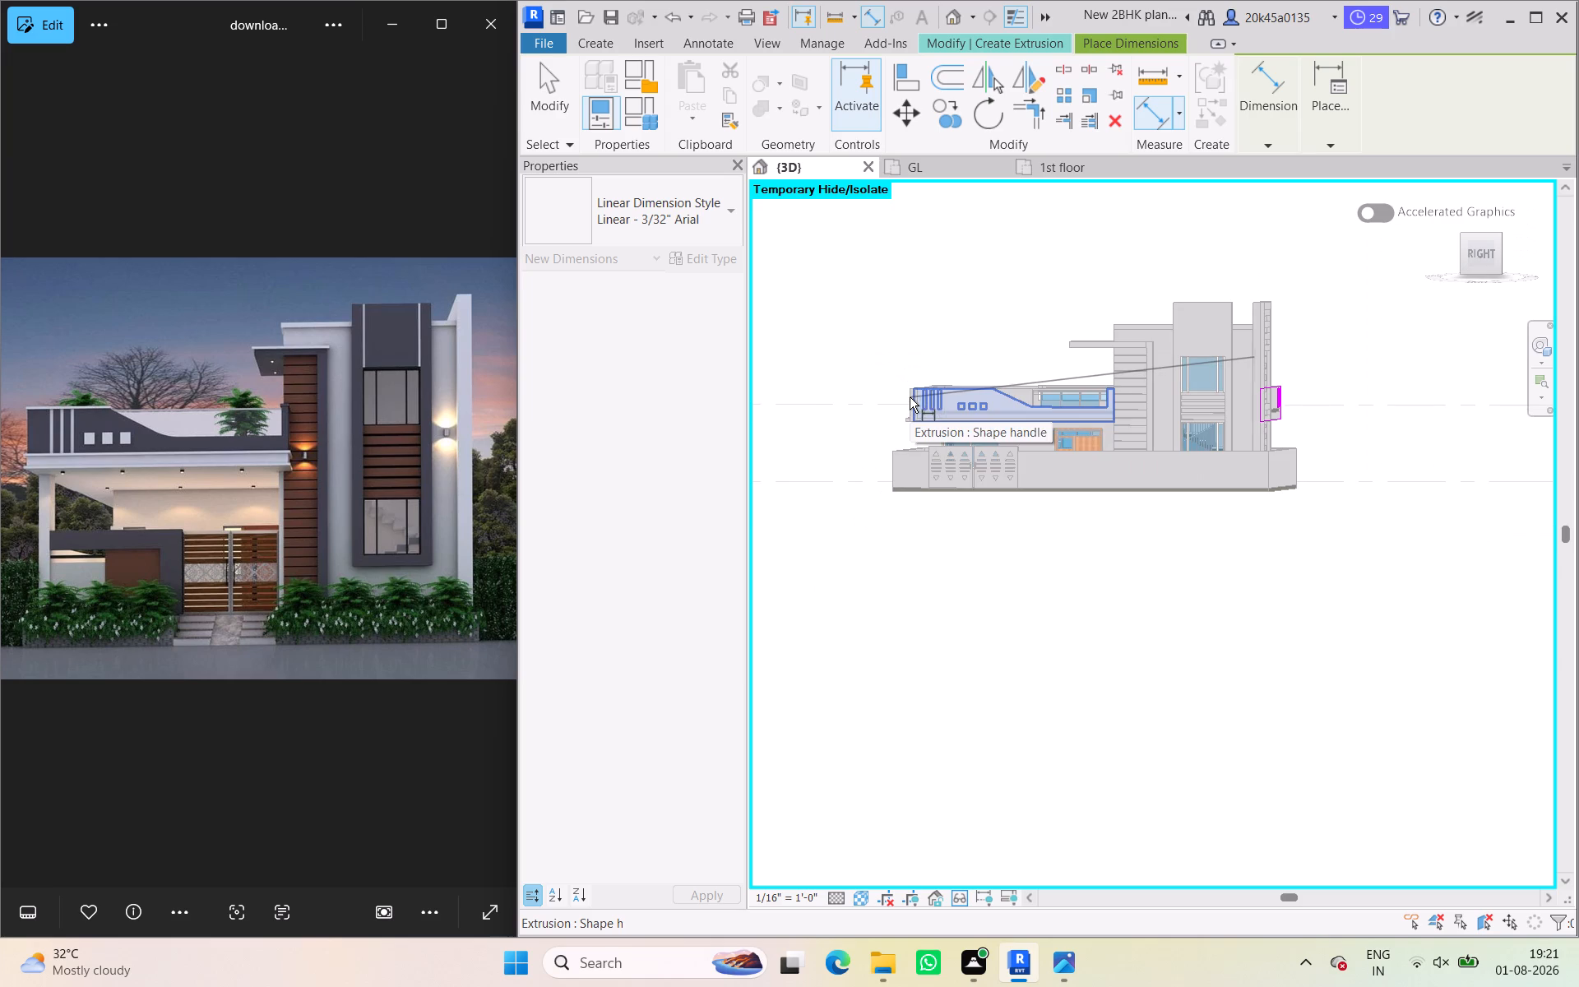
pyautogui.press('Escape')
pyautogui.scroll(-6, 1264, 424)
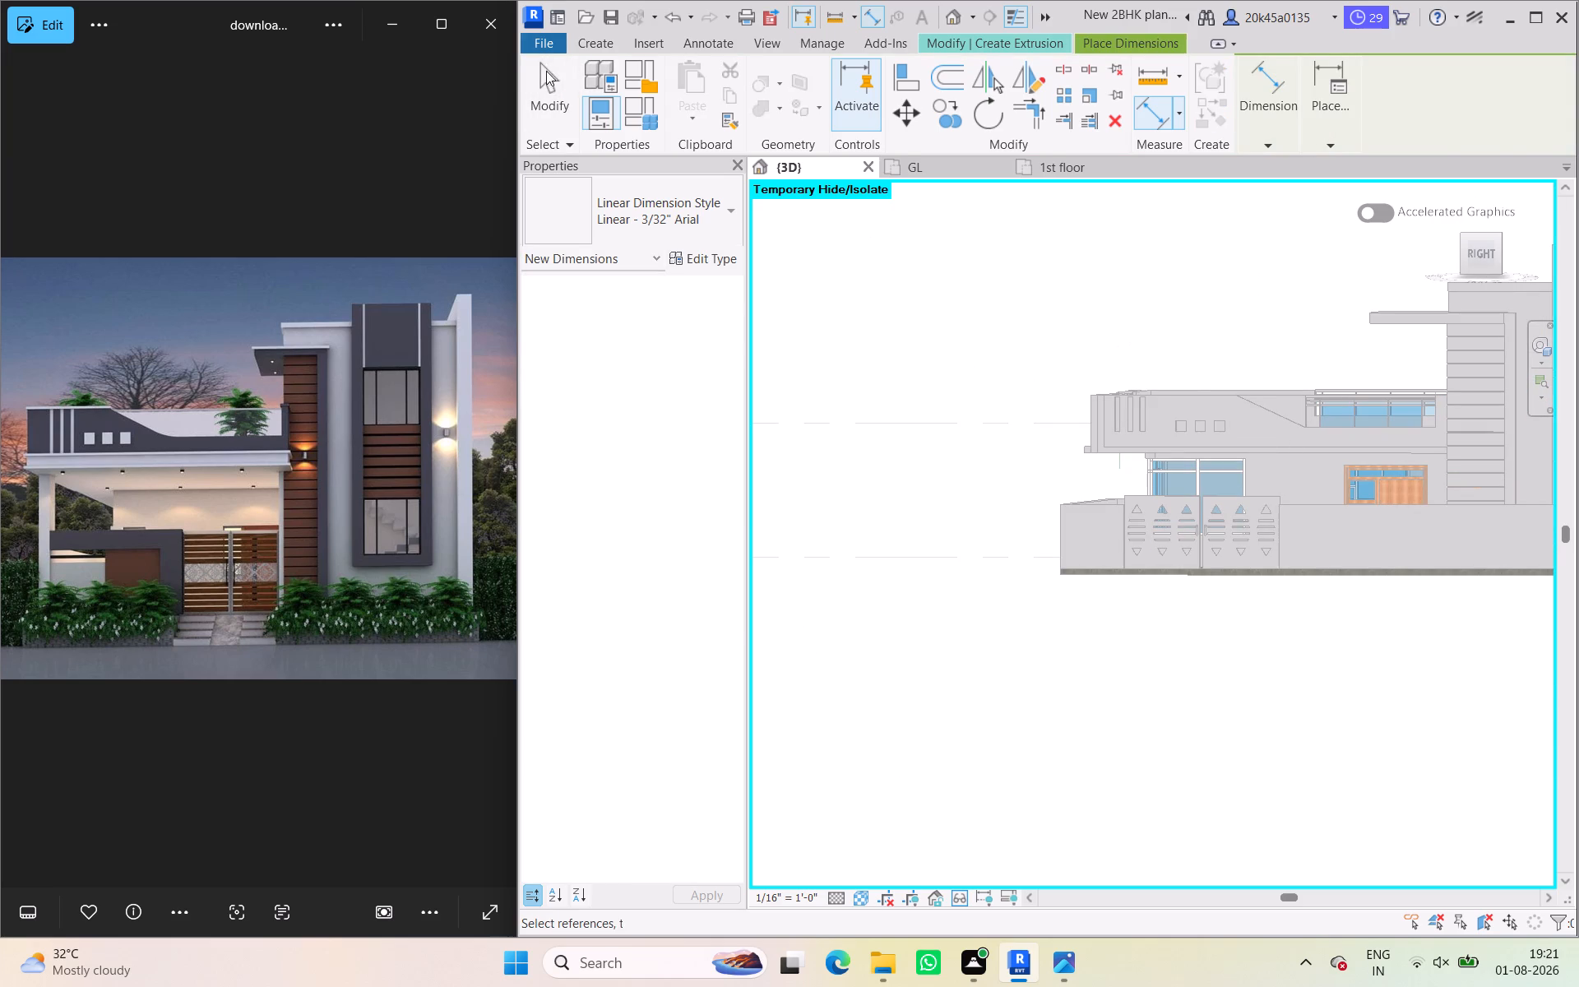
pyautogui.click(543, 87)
# In the back view, sketch a 1'-0" by 1'-0" square inside the border profile, on the tower side of the three slots.
pyautogui.keyDown('shift'); pyautogui.moveTo(1149, 461); pyautogui.dragTo(717, 465, button='middle'); pyautogui.keyUp('shift')
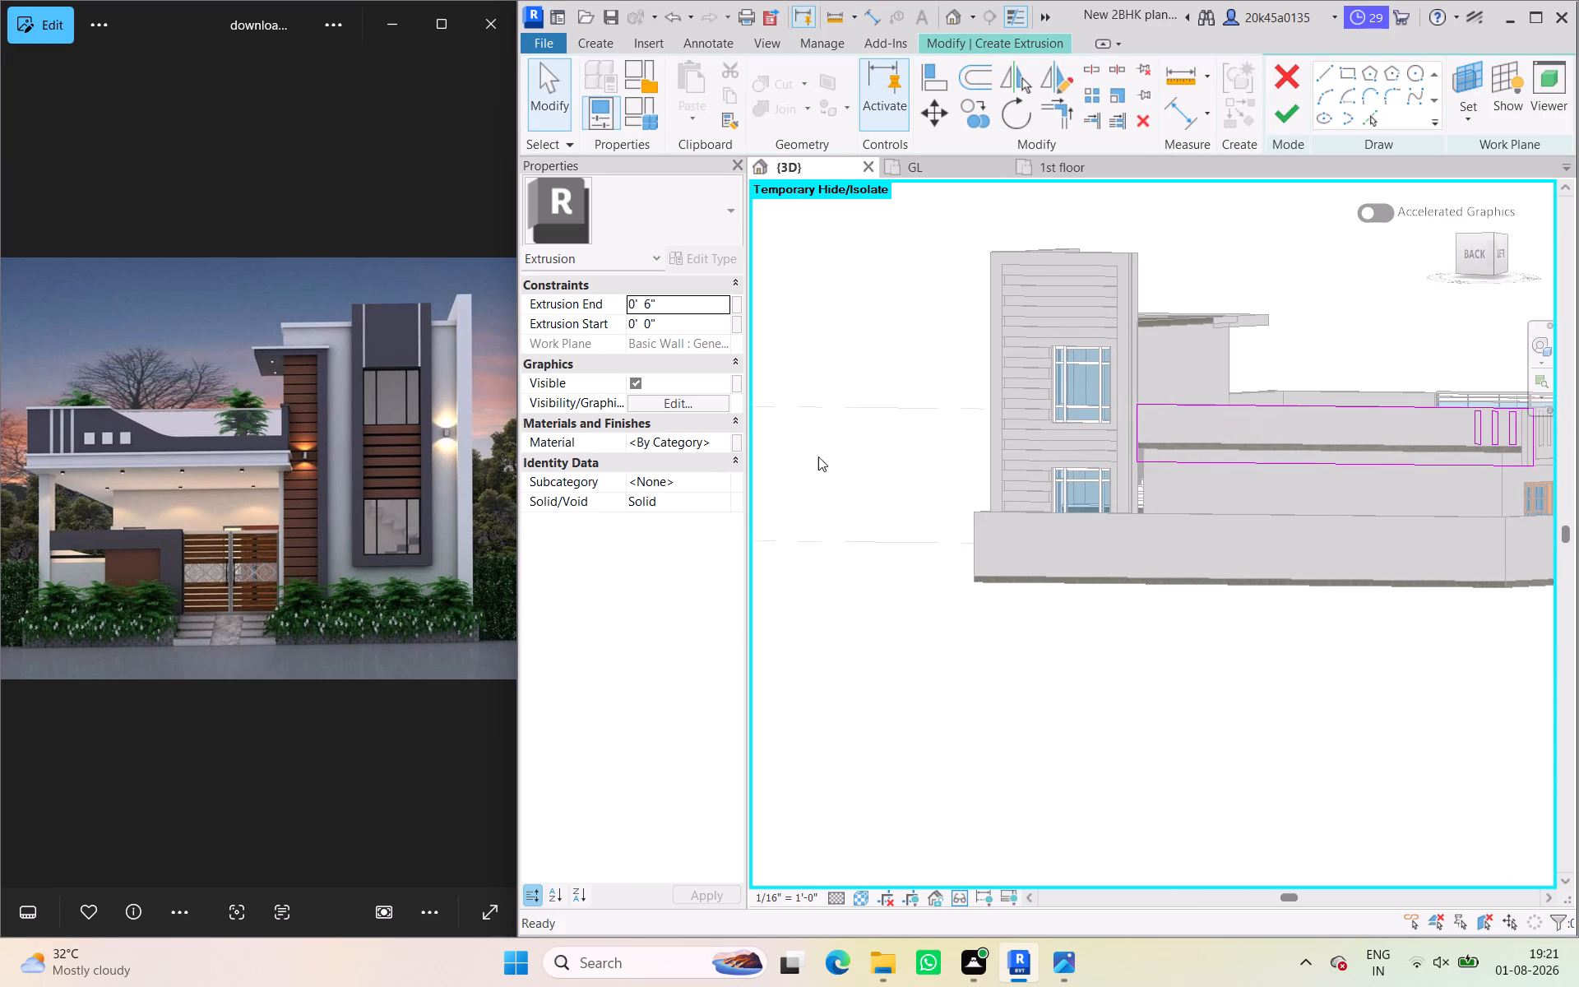
pyautogui.moveTo(1084, 456); pyautogui.dragTo(743, 475, button='middle')
pyautogui.keyDown('shift'); pyautogui.moveTo(1089, 531); pyautogui.dragTo(1180, 521, button='middle'); pyautogui.keyUp('shift')
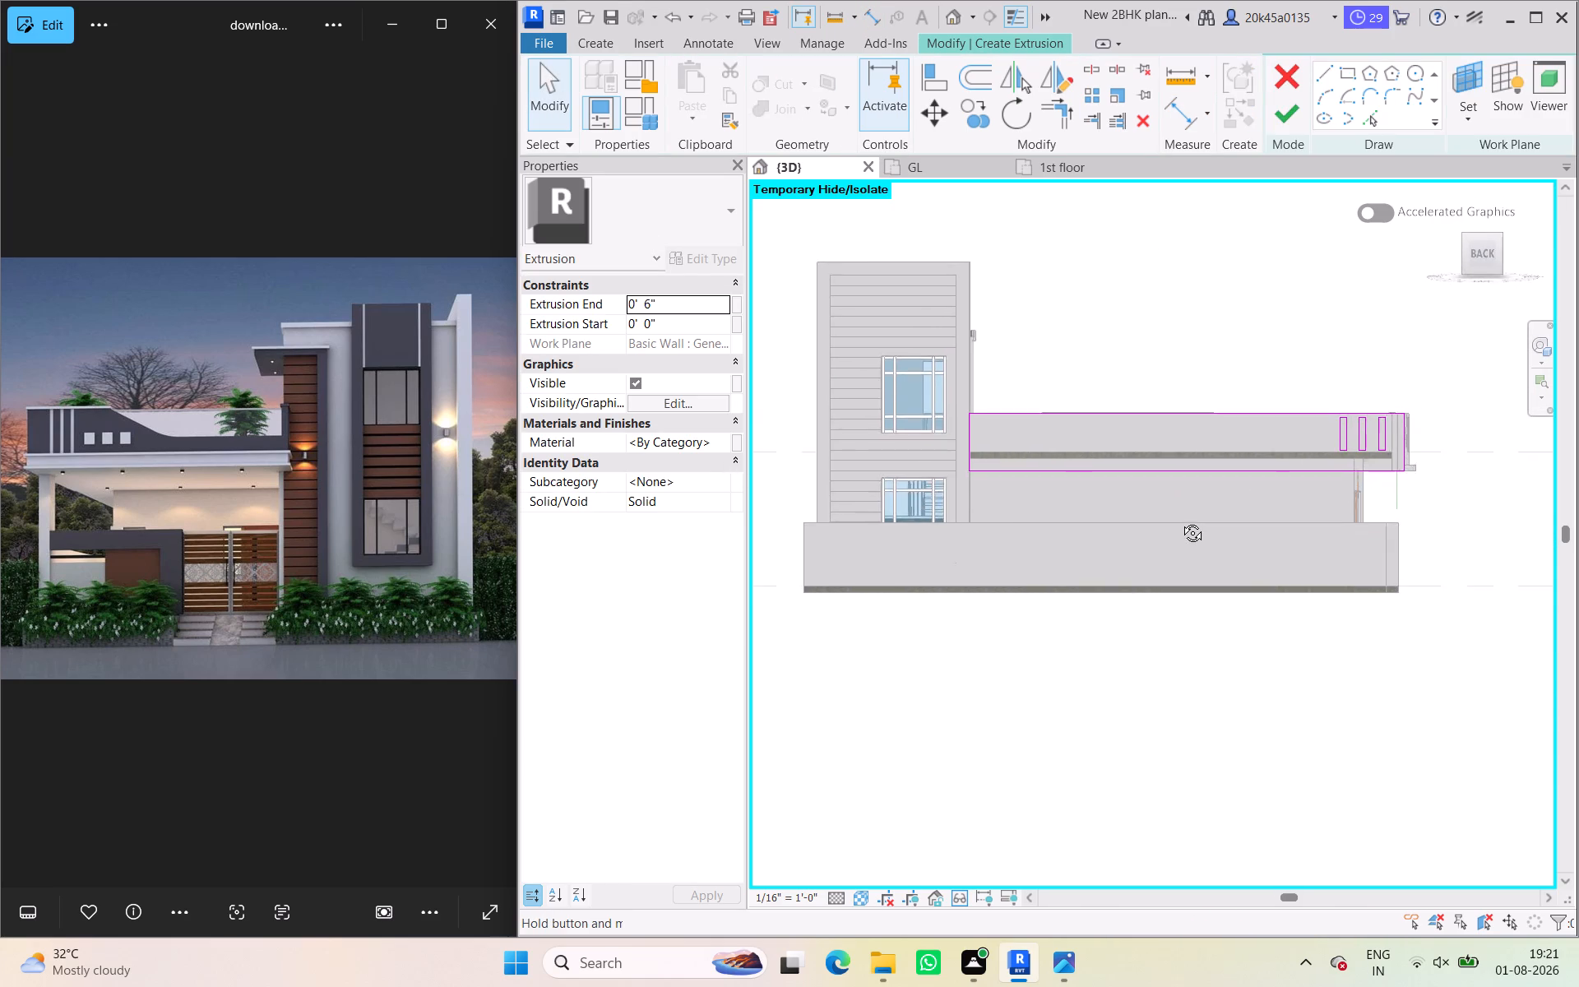
pyautogui.keyDown('shift'); pyautogui.moveTo(1180, 521); pyautogui.dragTo(1194, 535, button='middle'); pyautogui.keyUp('shift')
pyautogui.click(1481, 249)
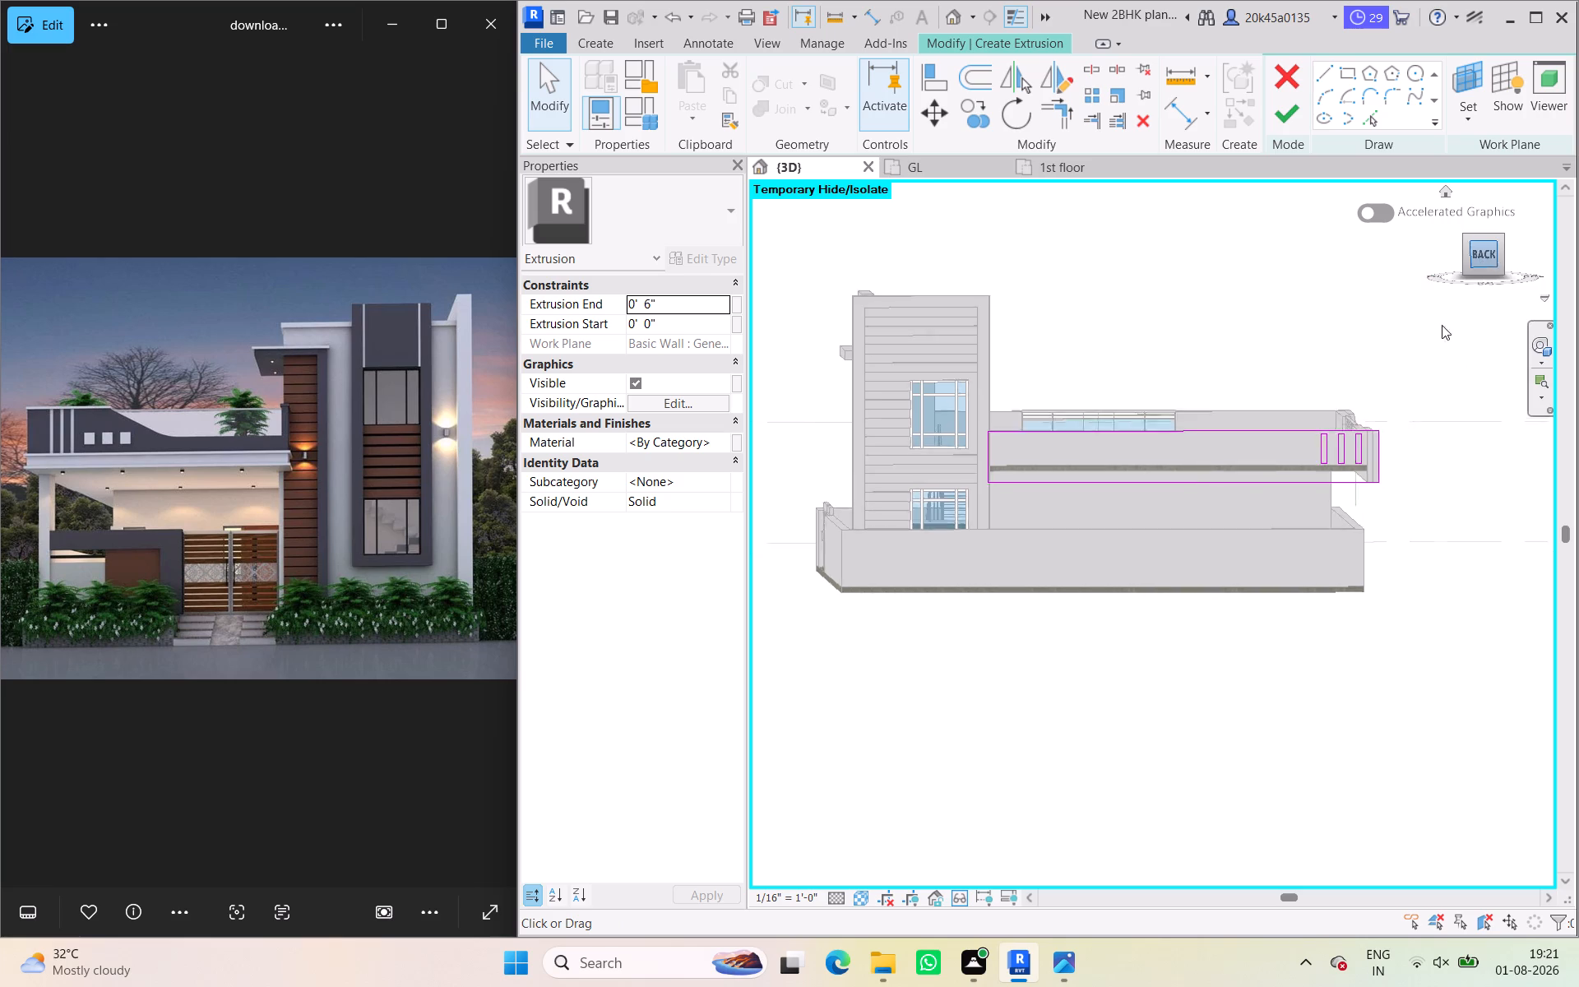
pyautogui.scroll(8, 1193, 450)
pyautogui.moveTo(1164, 466); pyautogui.dragTo(850, 425, button='middle')
pyautogui.scroll(6, 1077, 532)
pyautogui.moveTo(1086, 516); pyautogui.dragTo(1080, 535, button='middle')
pyautogui.scroll(4, 1165, 516)
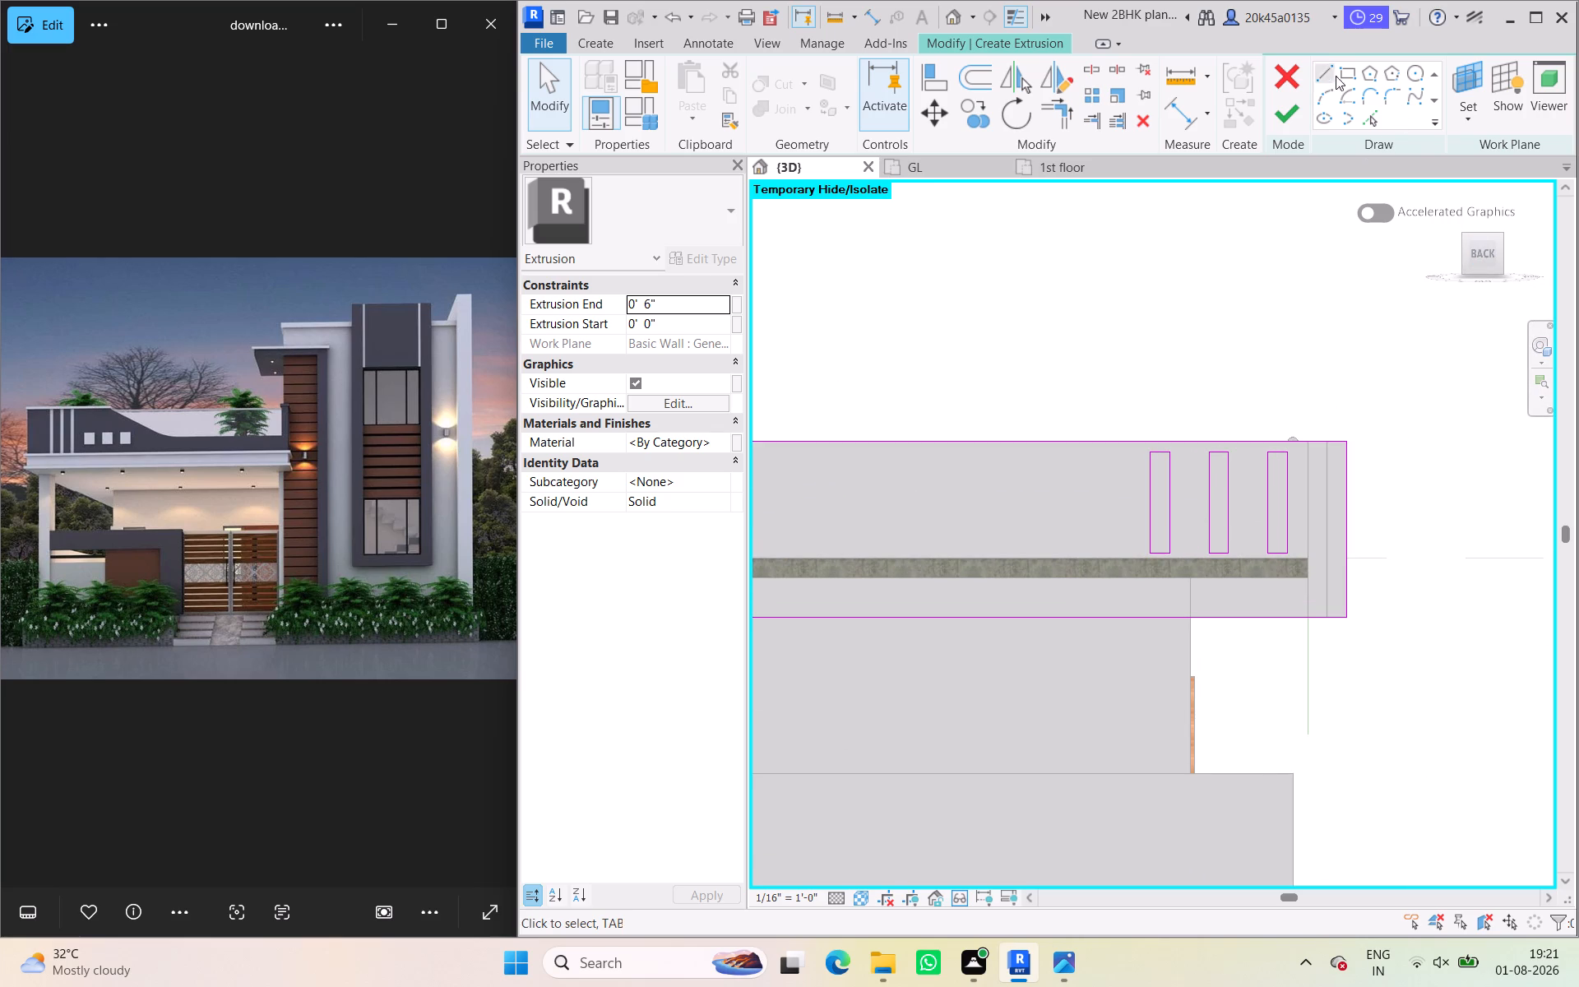
pyautogui.click(1345, 68)
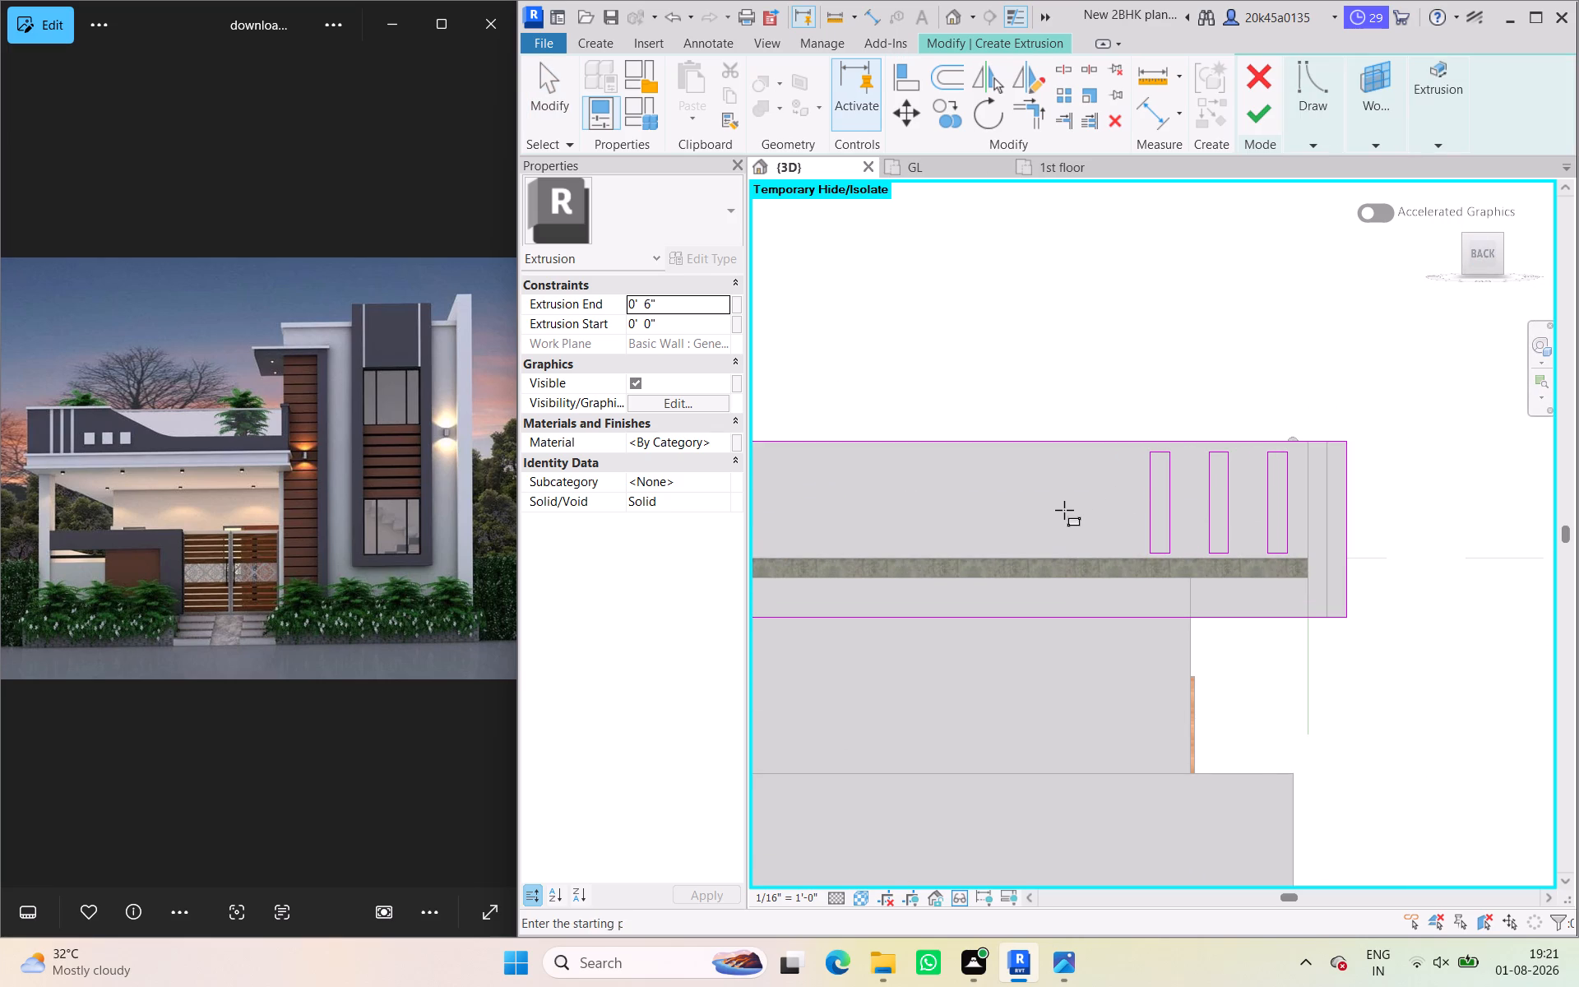
pyautogui.scroll(-2, 1031, 512)
pyautogui.moveTo(1036, 512); pyautogui.dragTo(1074, 518, button='middle')
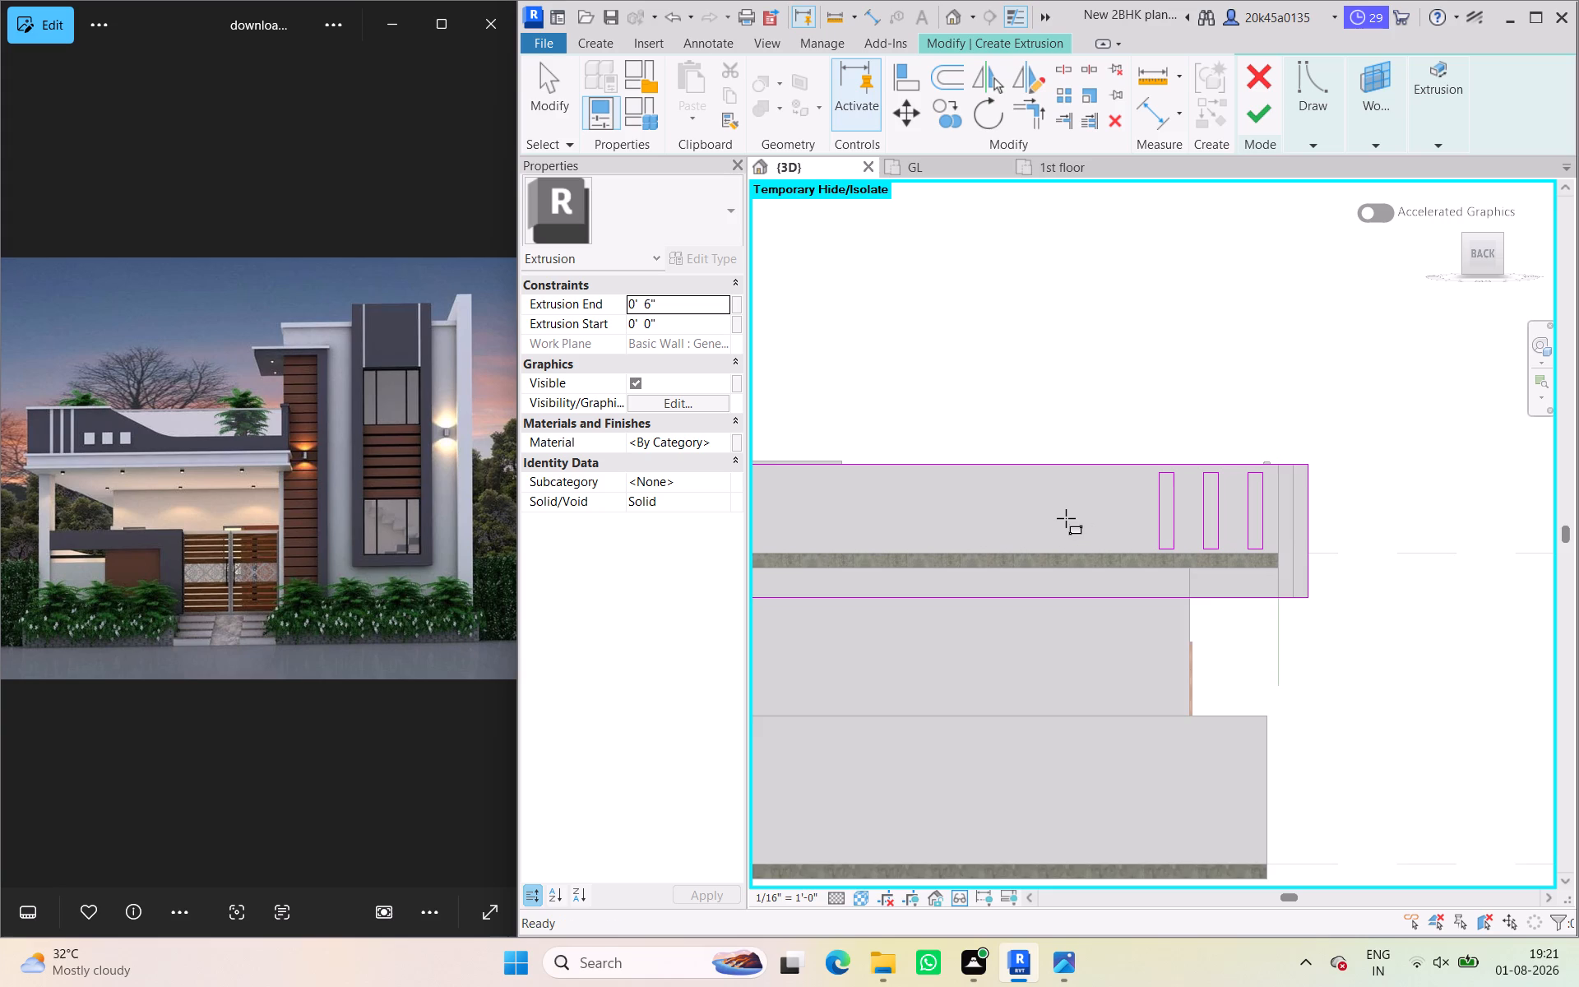
pyautogui.scroll(1, 1066, 518)
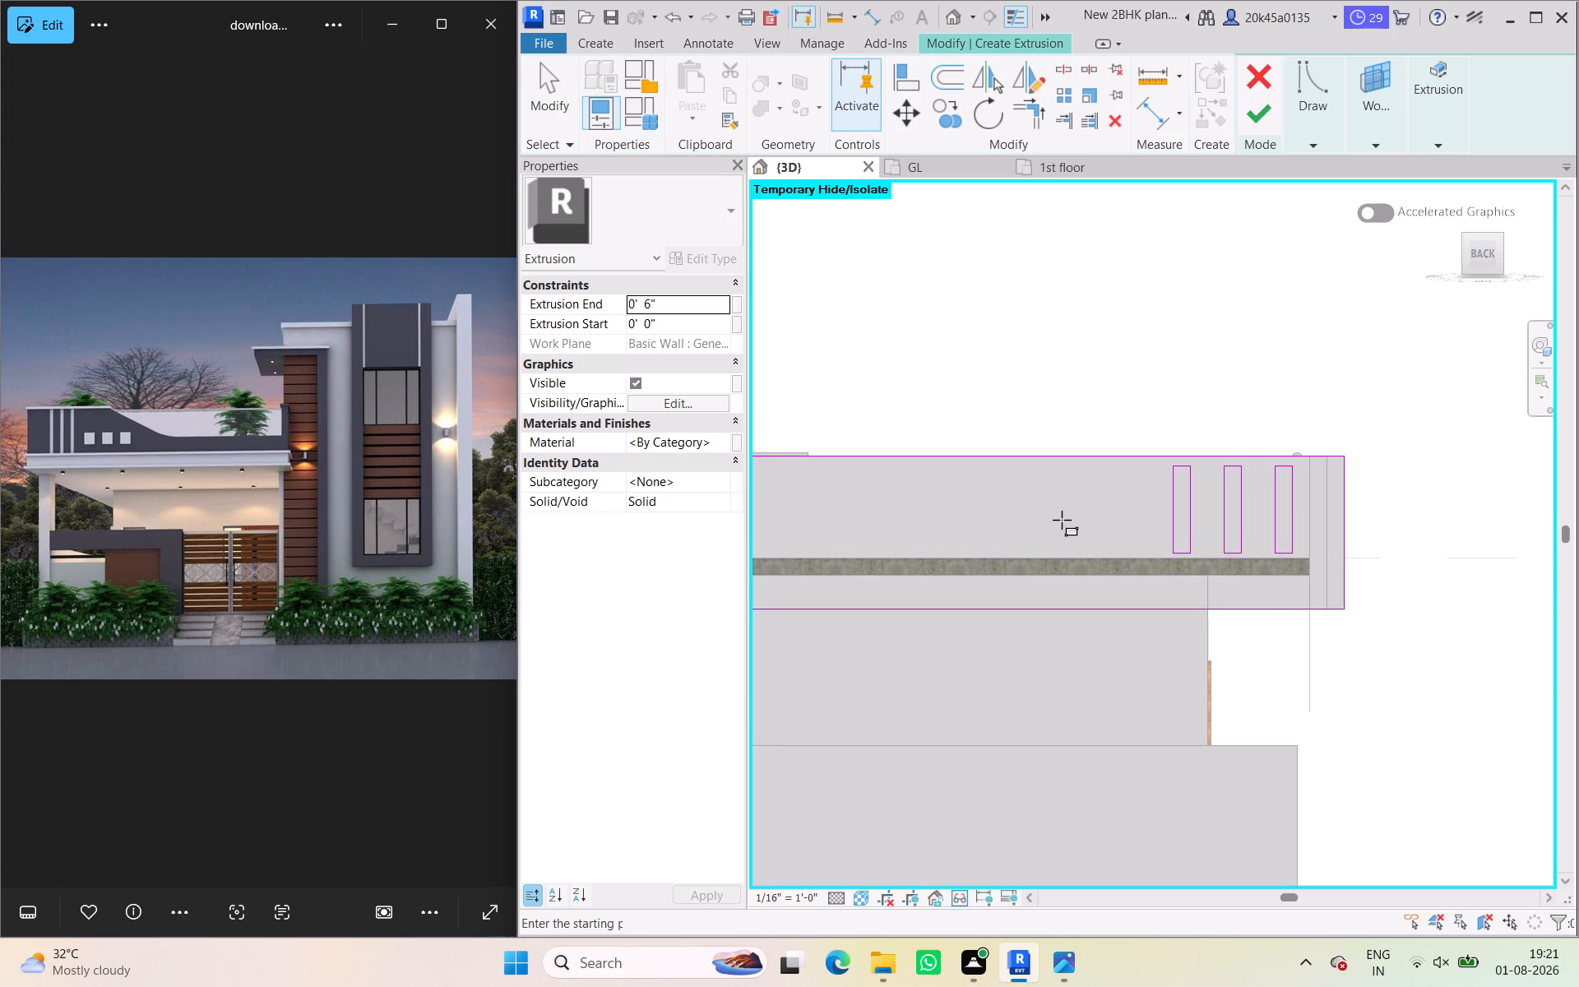
pyautogui.click(1055, 517)
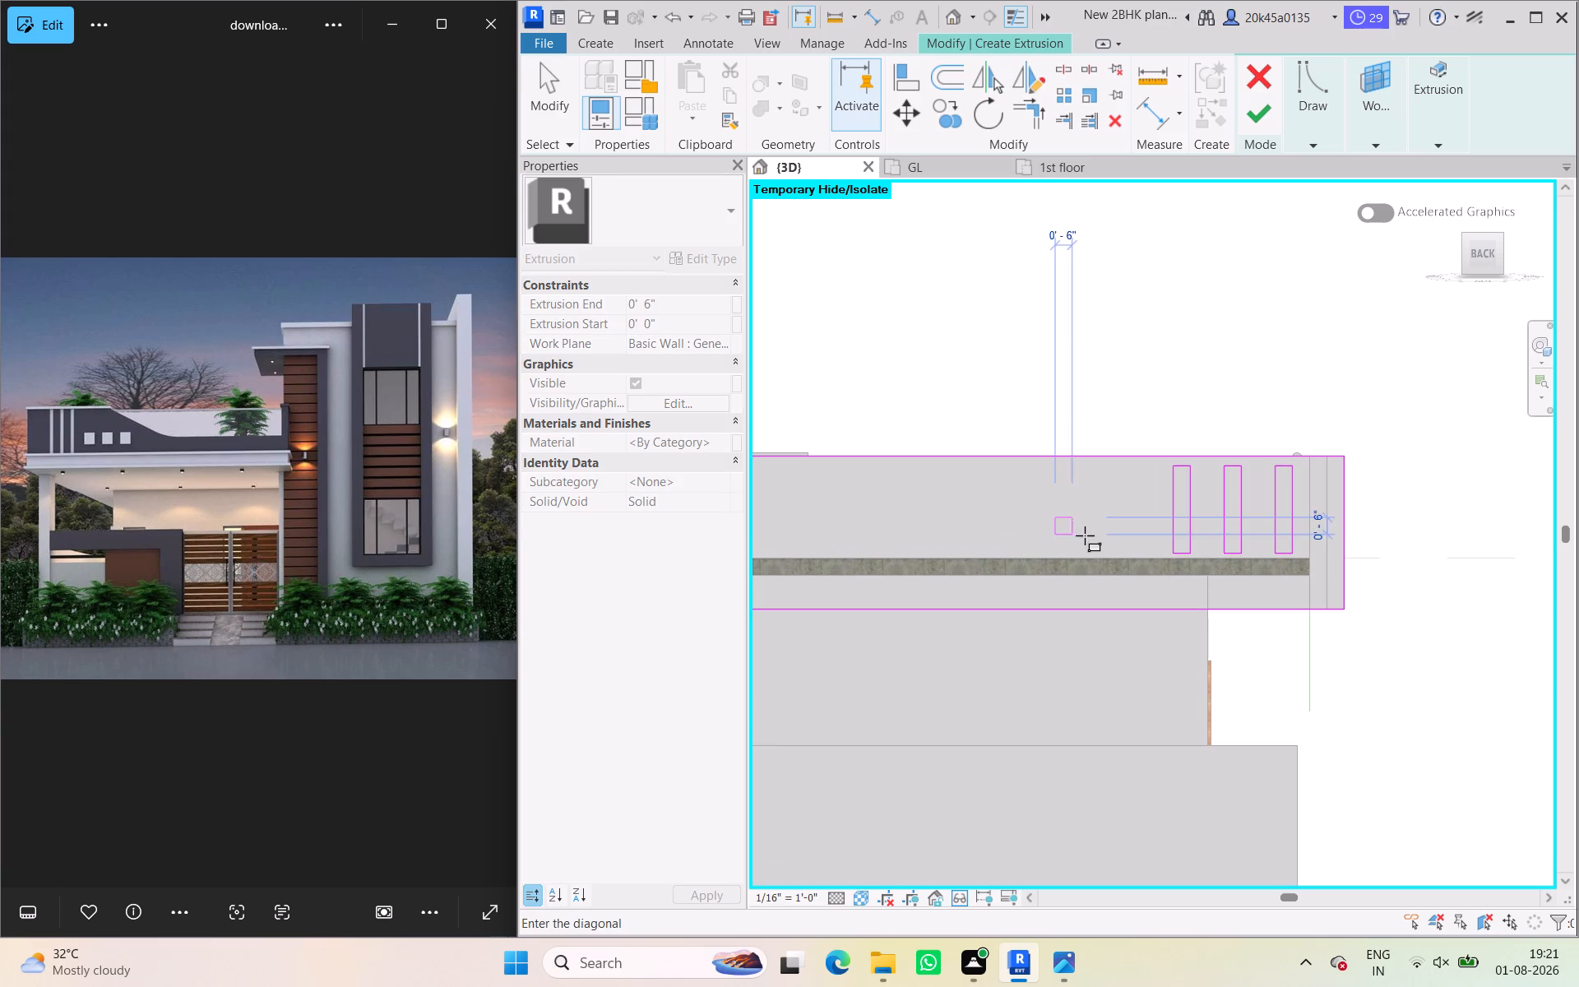
pyautogui.scroll(4, 1100, 540)
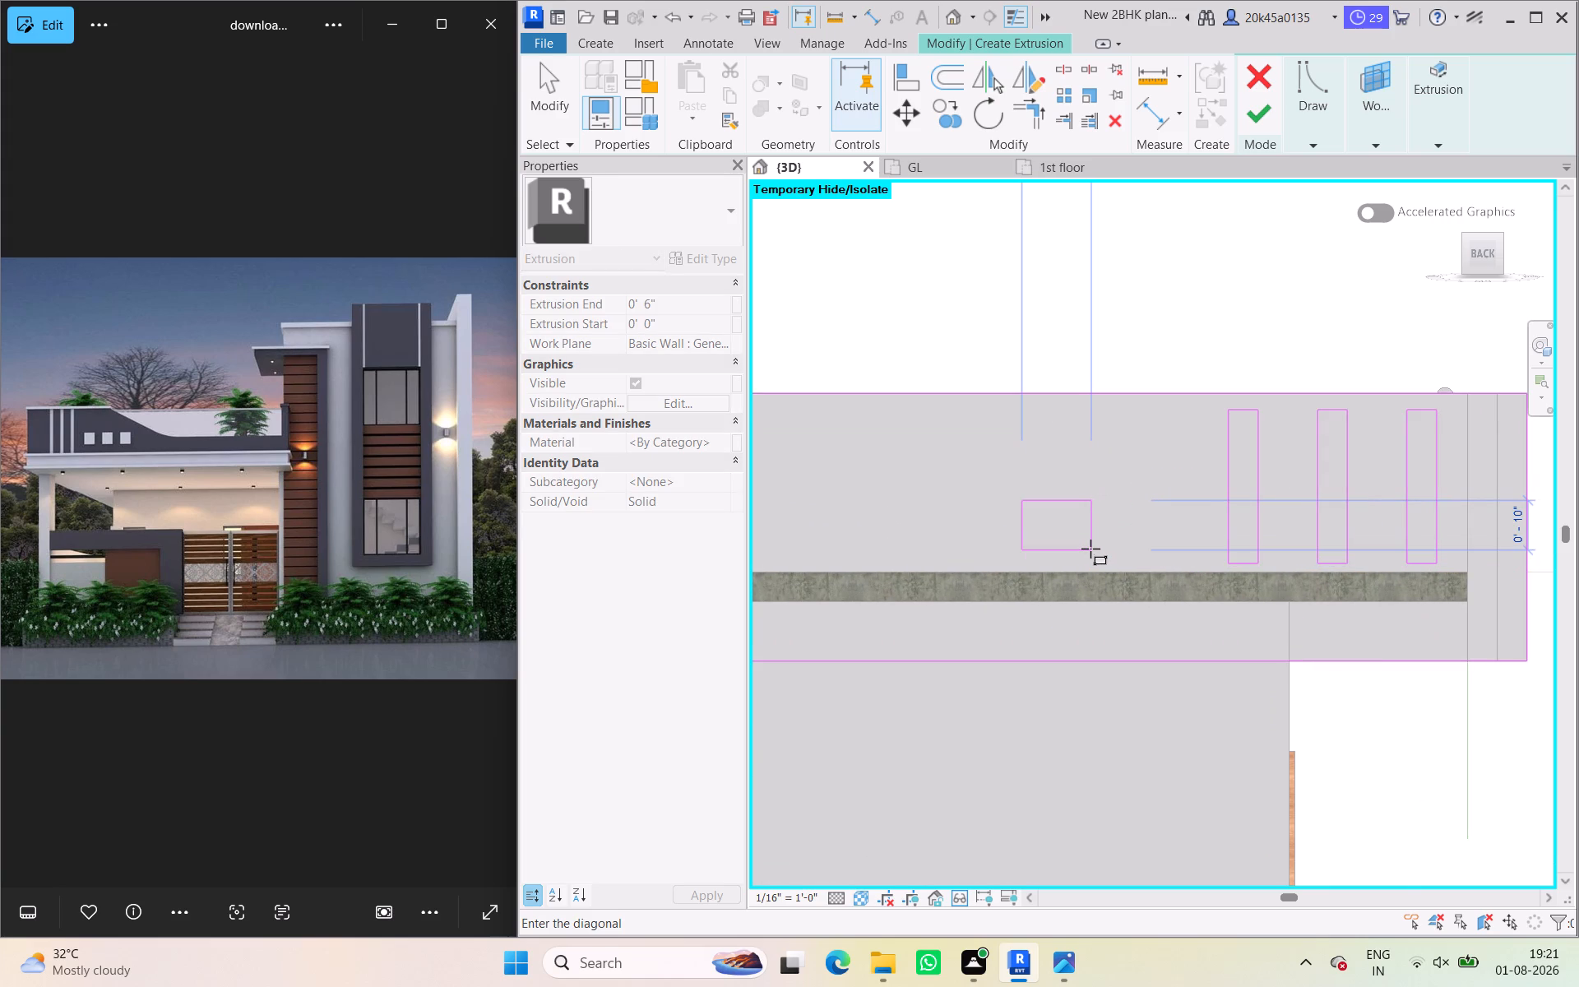
pyautogui.scroll(4, 1089, 555)
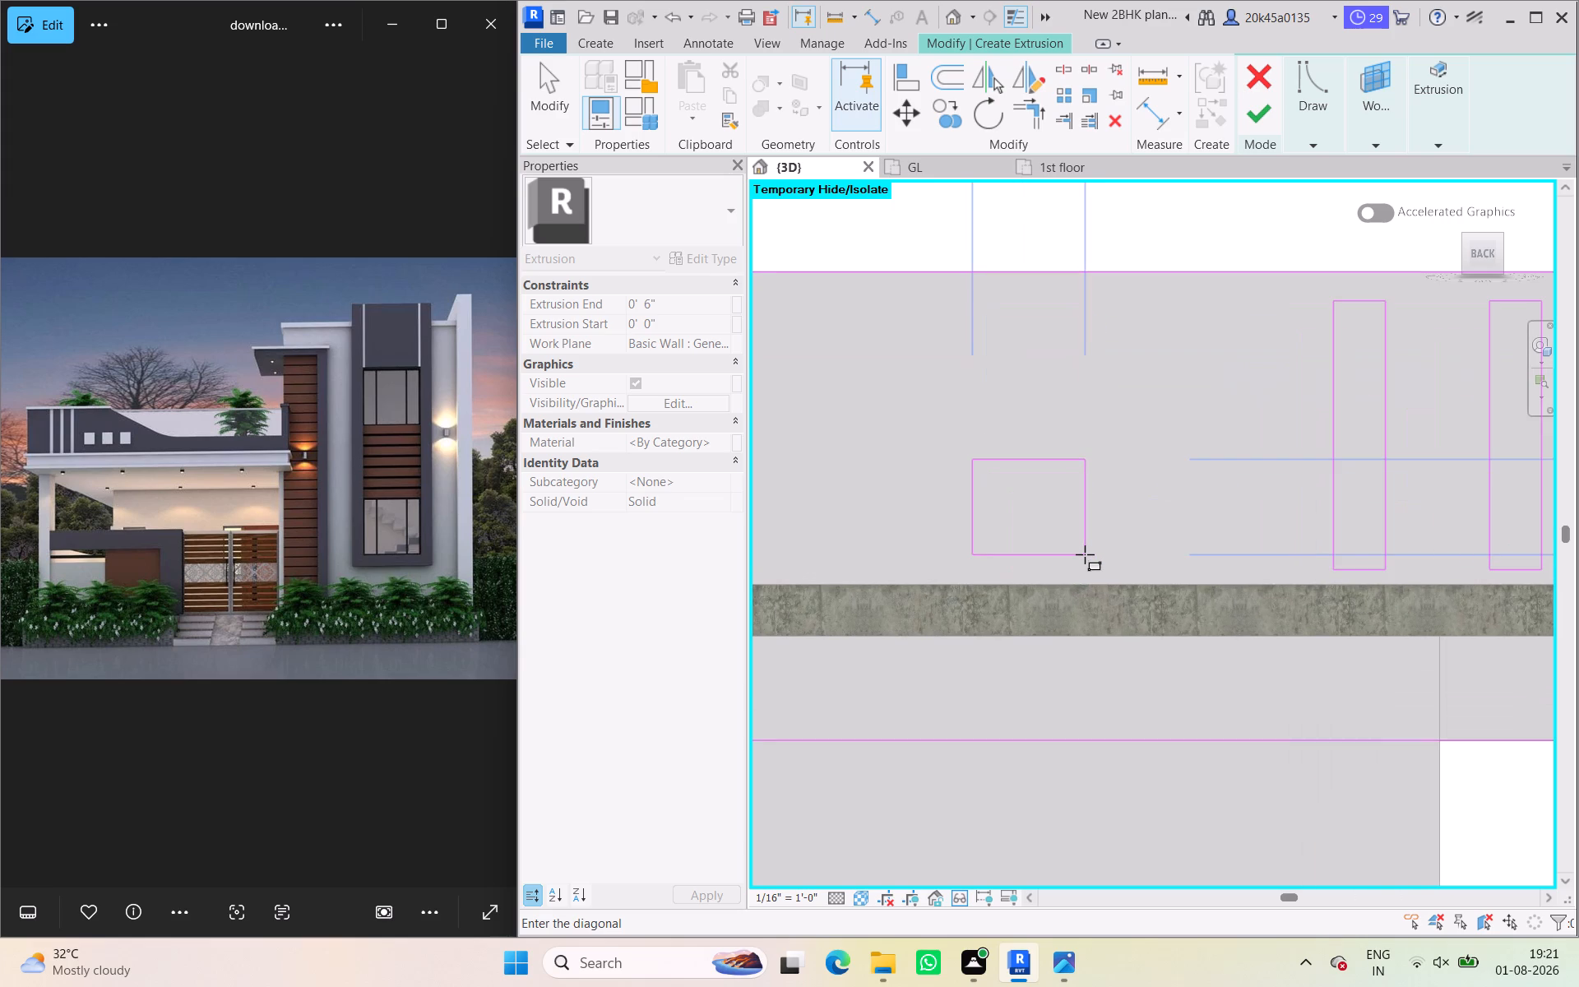
pyautogui.scroll(-4, 1081, 552)
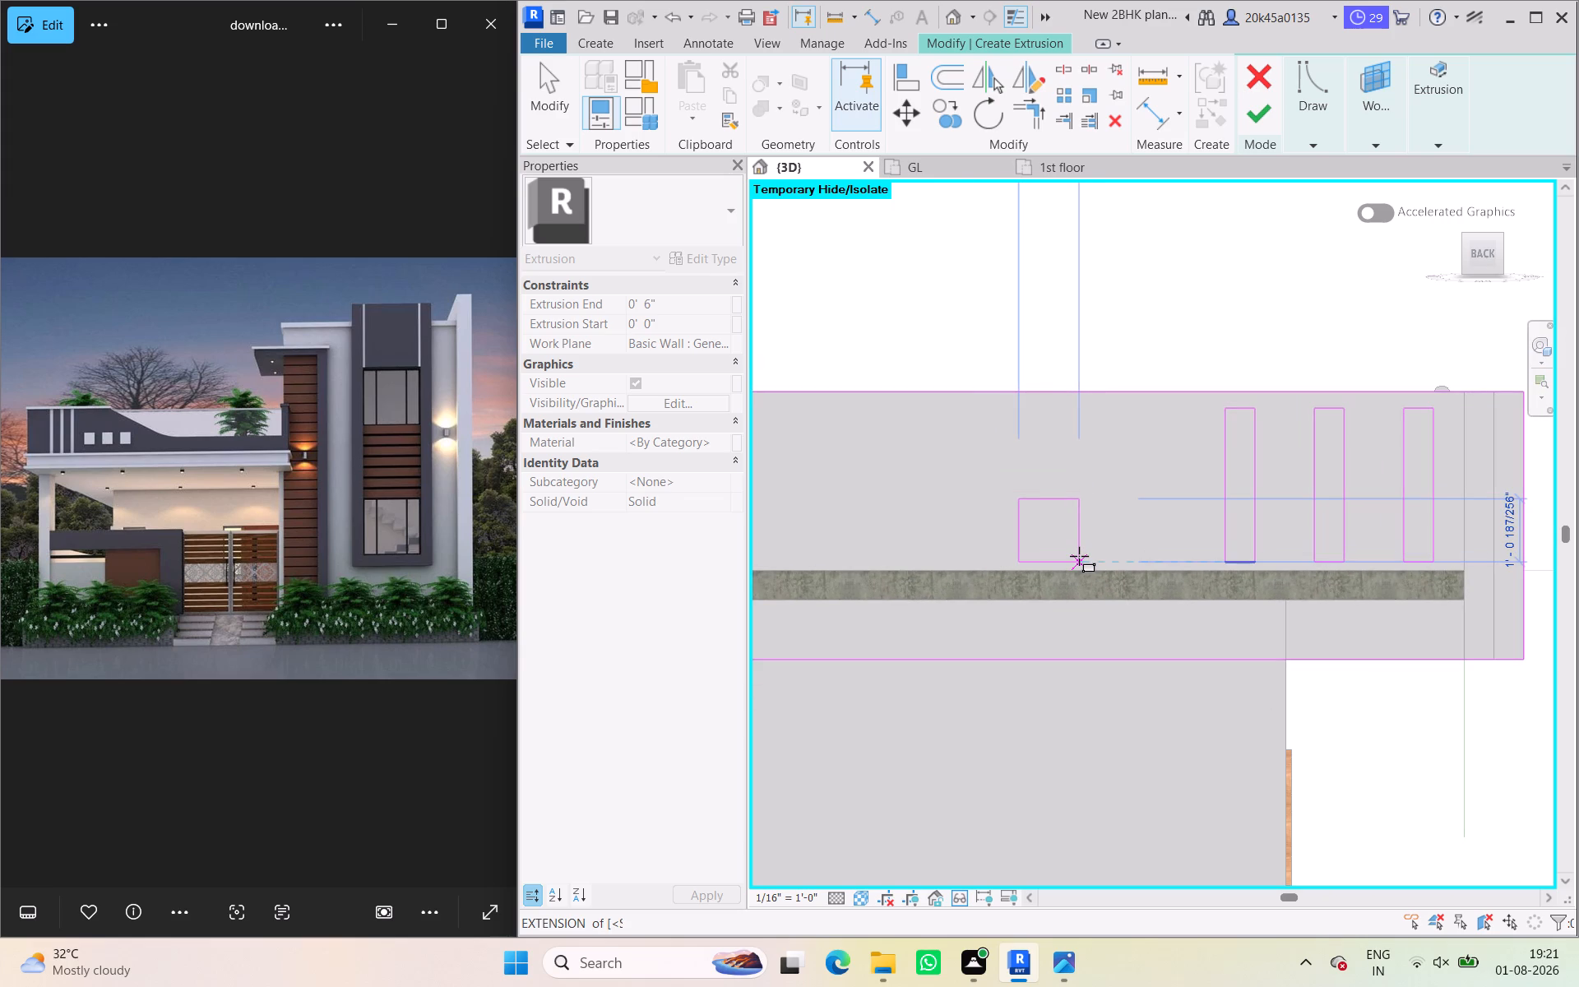
pyautogui.press('Escape')
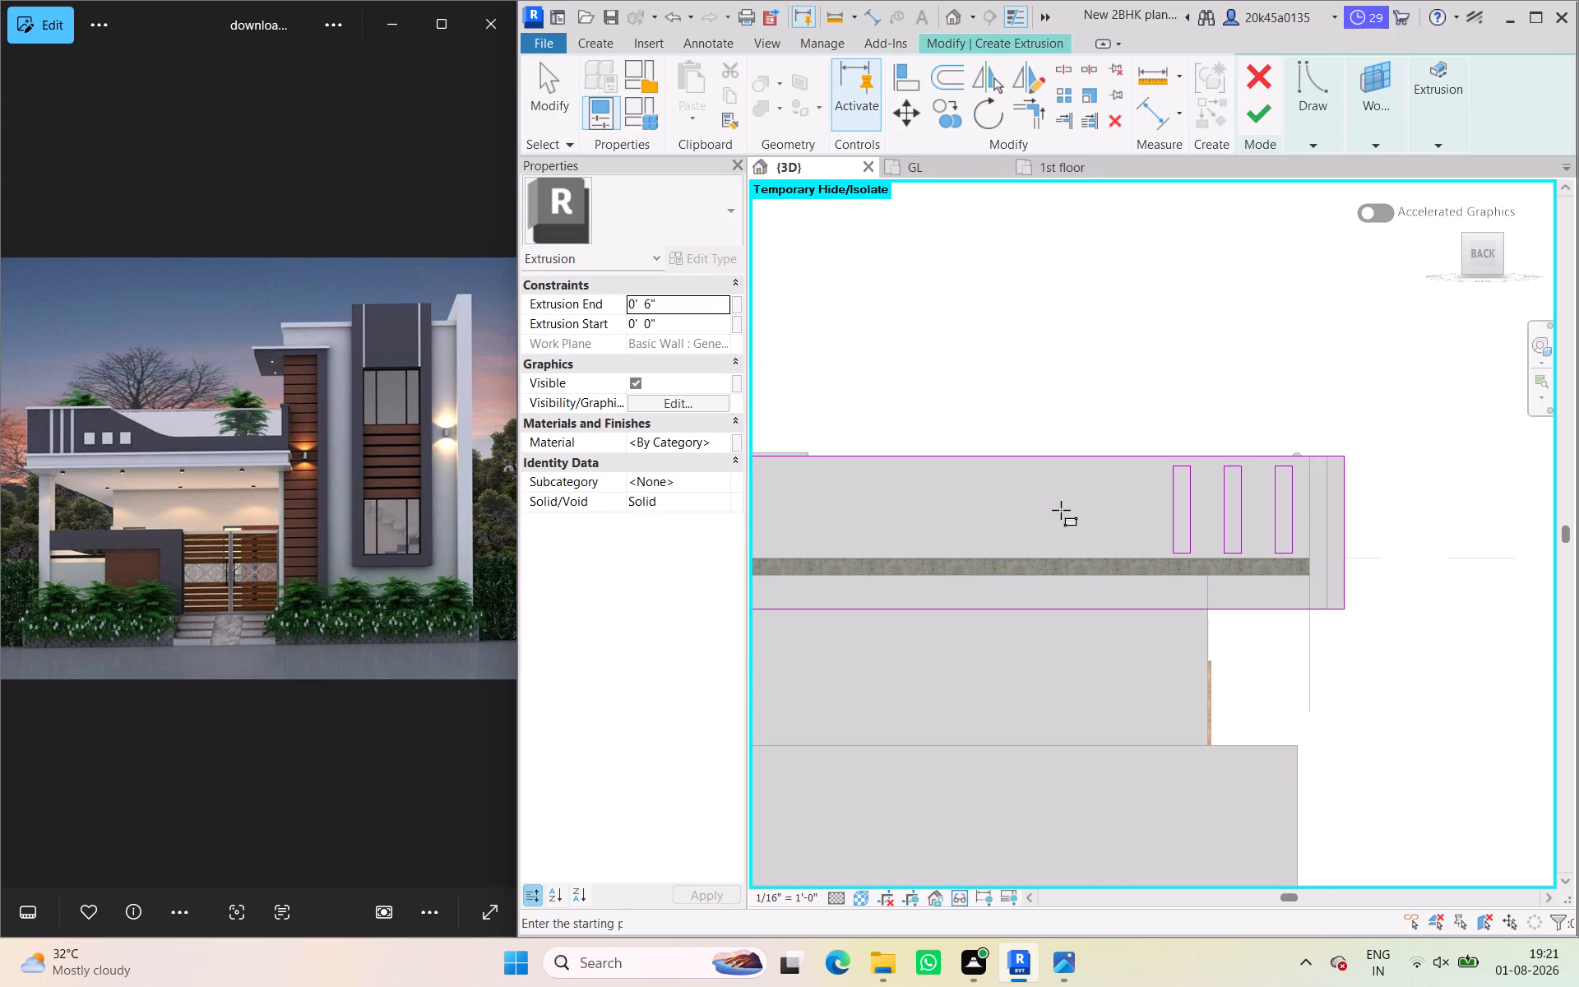
pyautogui.click(1061, 510)
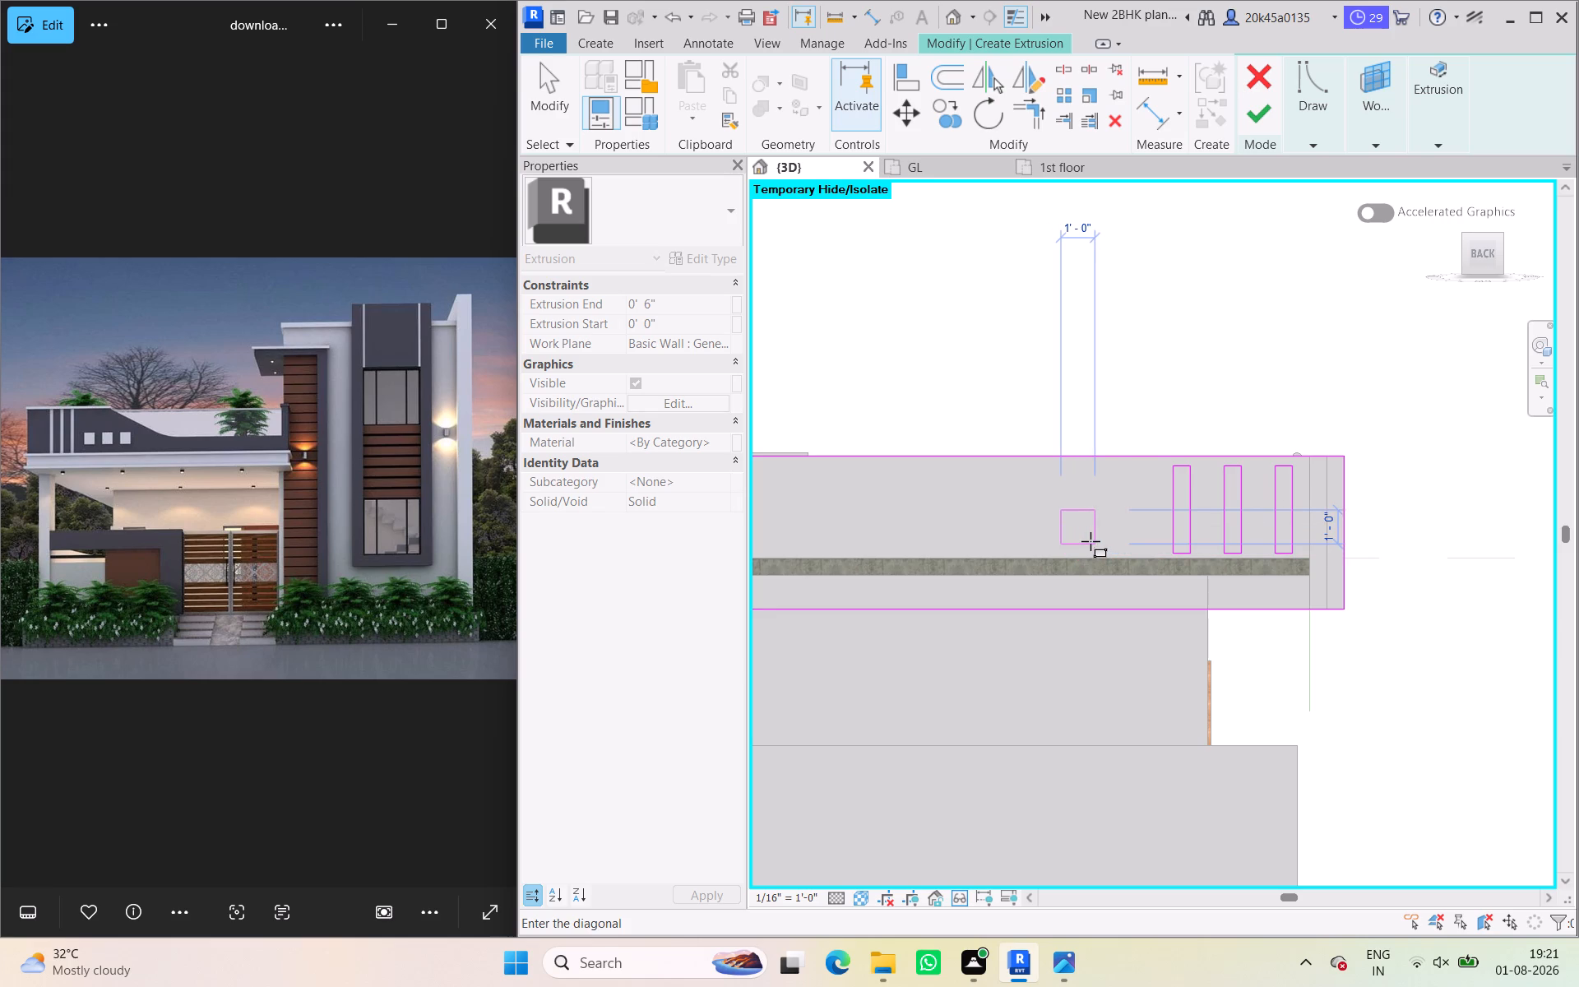
pyautogui.click(1090, 541)
pyautogui.click(535, 107)
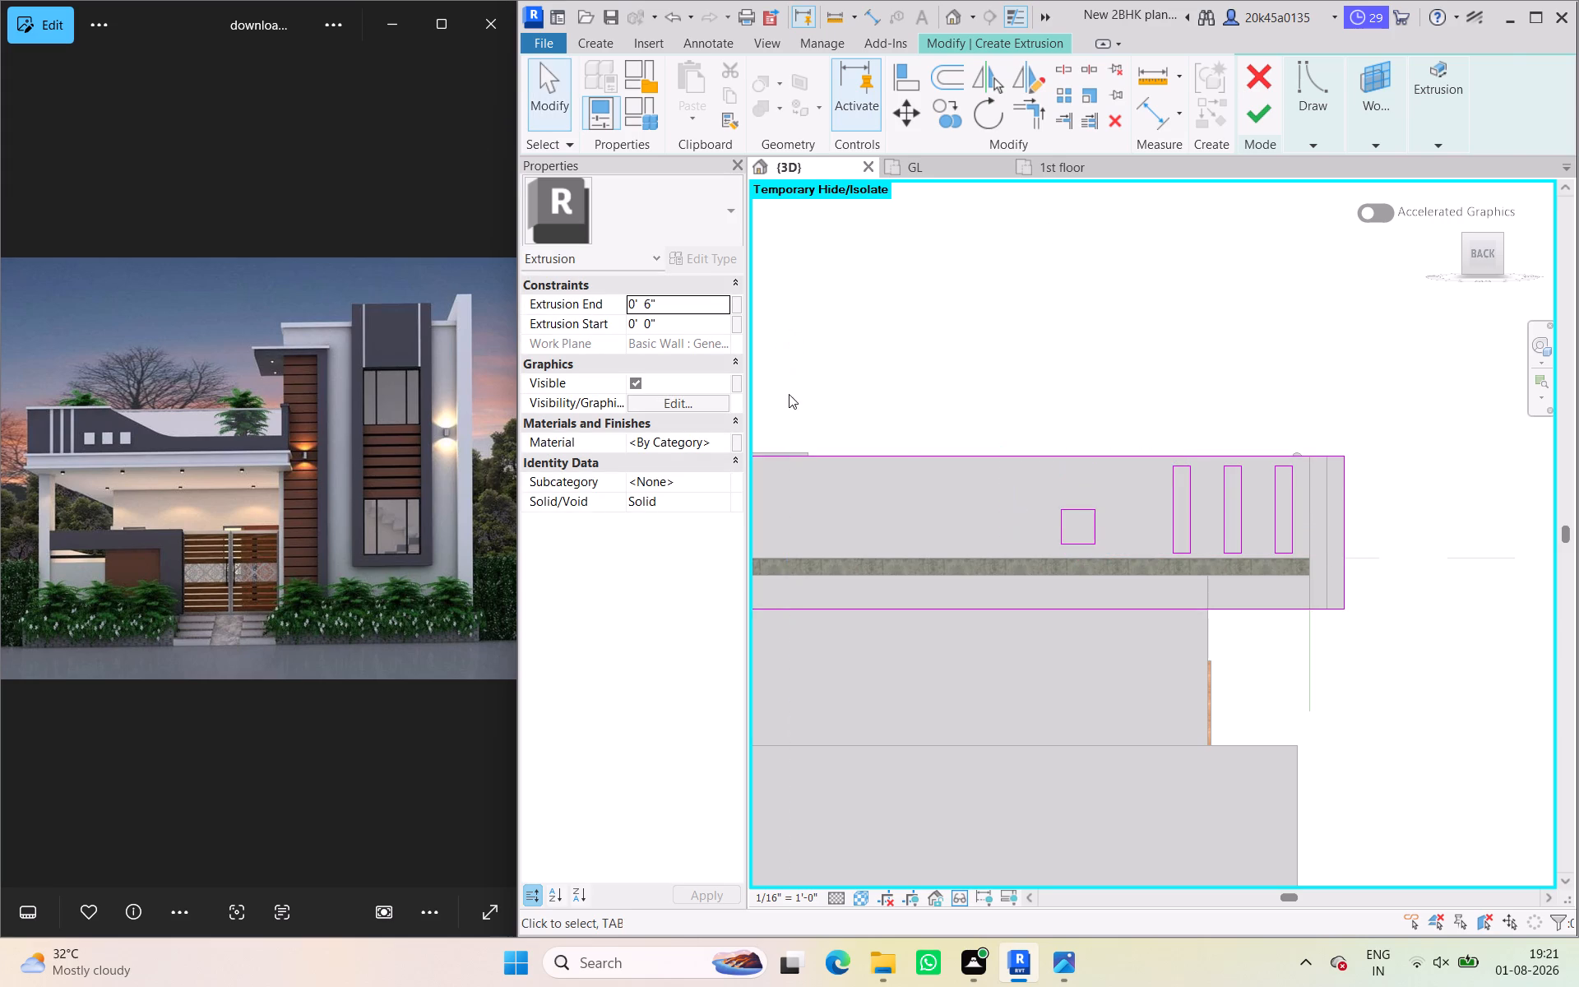
# Copy the 1'-0" square opening toward the tower twice at a spacing of about 2'-0" to make a row of three.
pyautogui.moveTo(999, 490); pyautogui.dragTo(1137, 572)
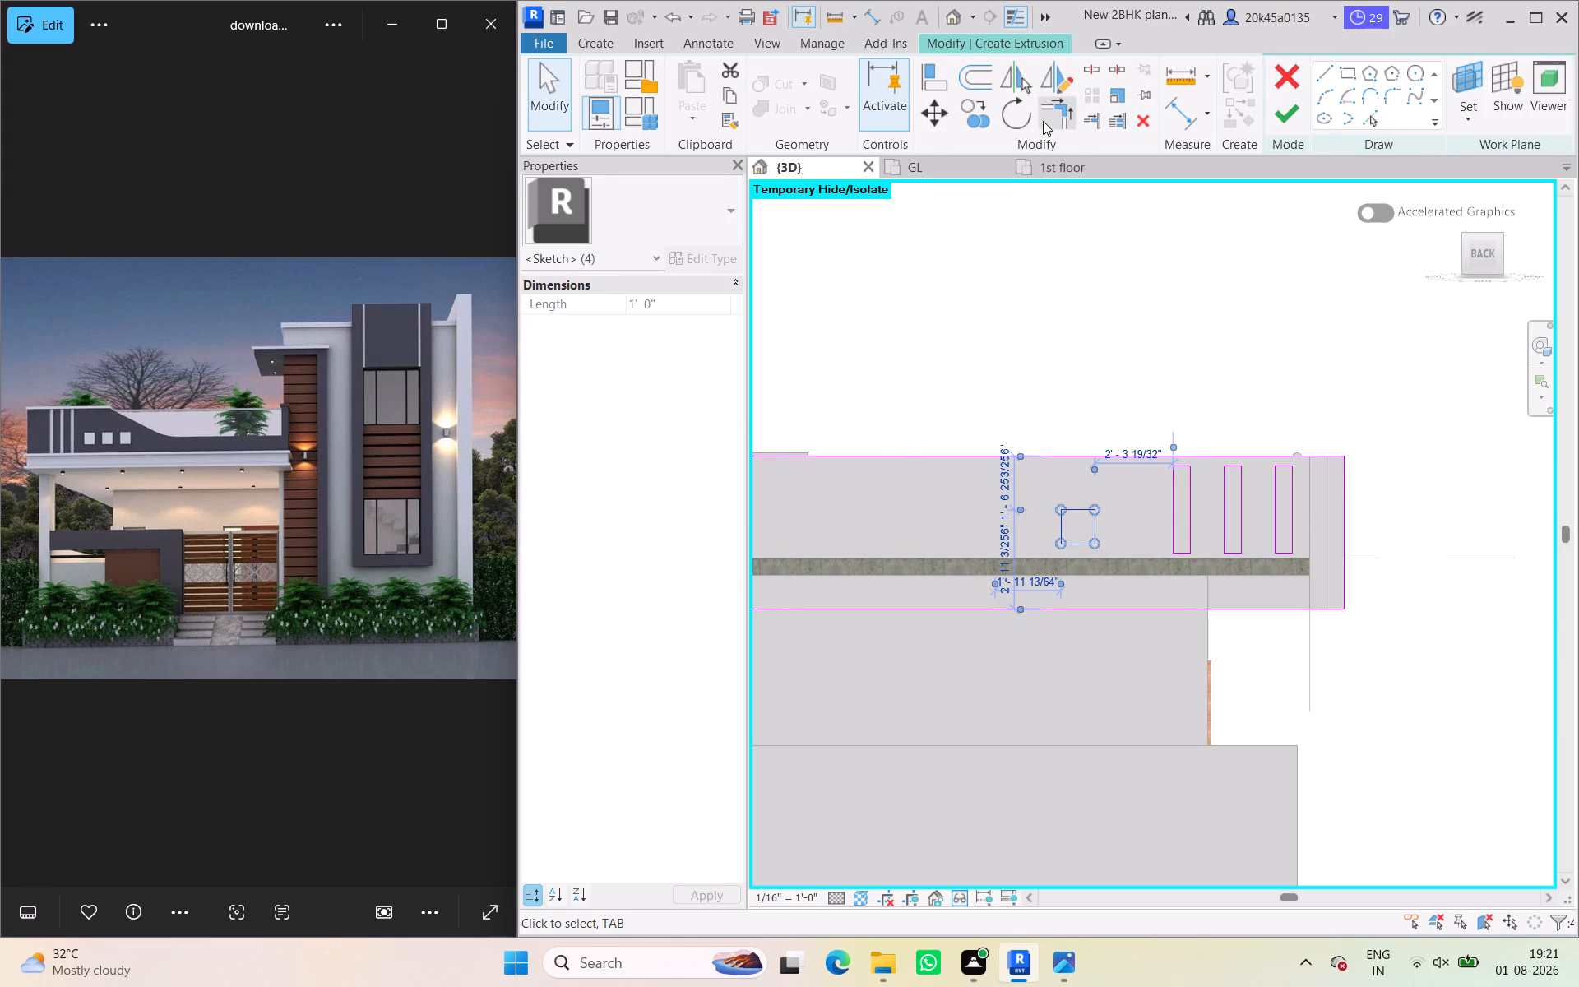
pyautogui.click(966, 112)
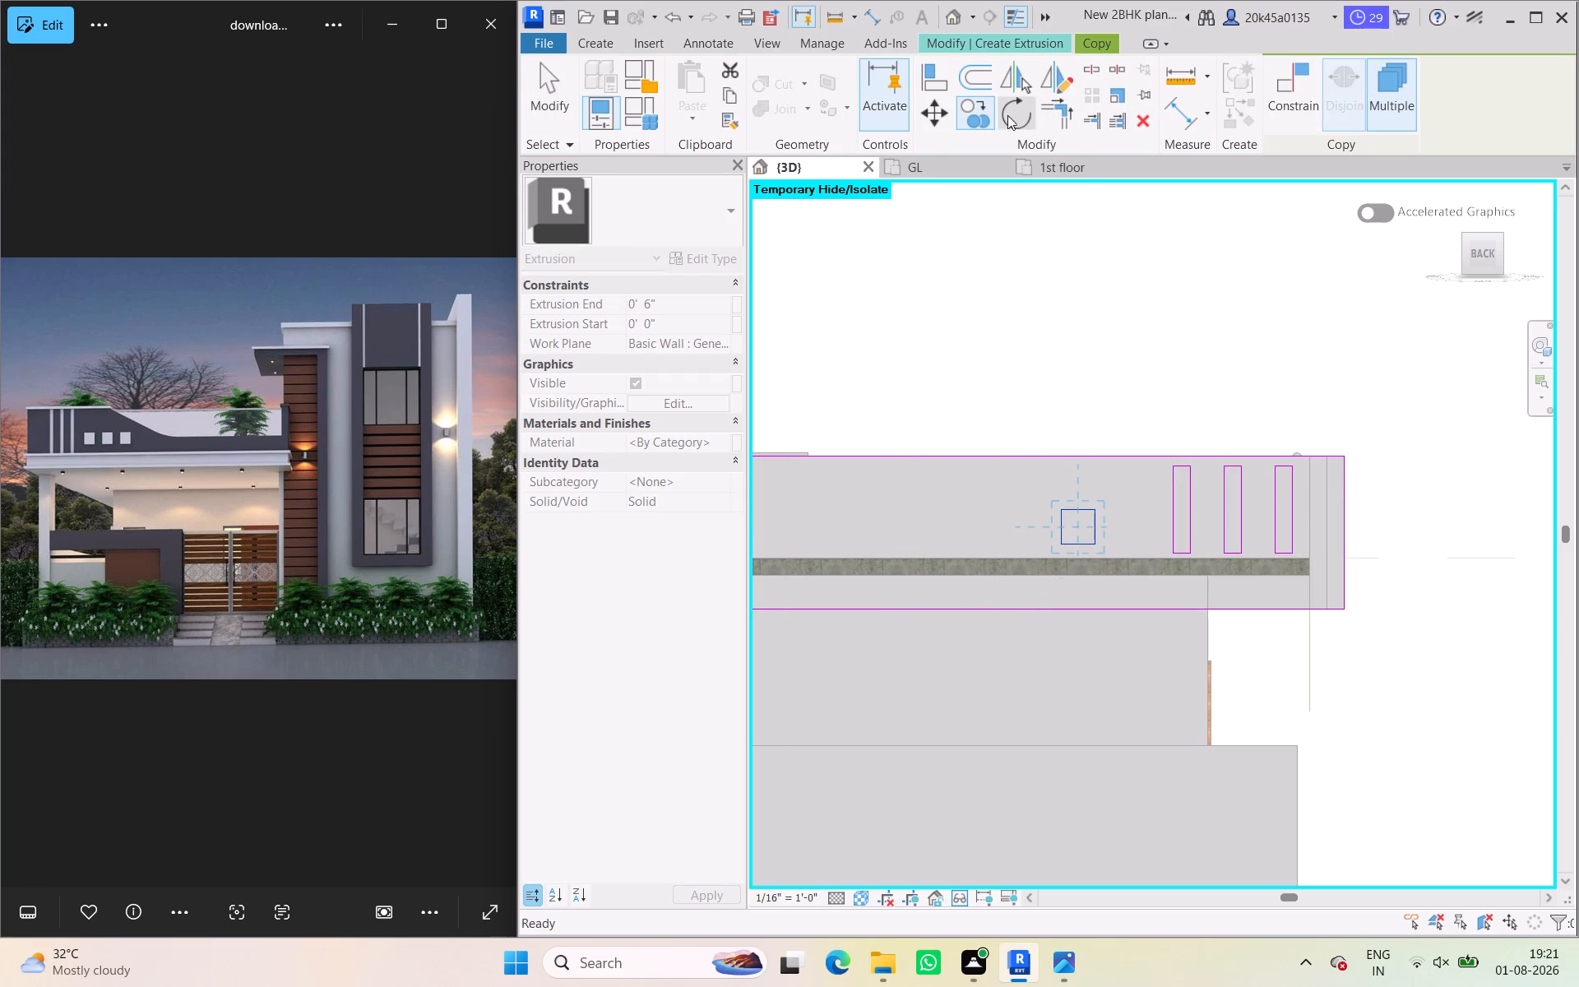
pyautogui.click(1060, 509)
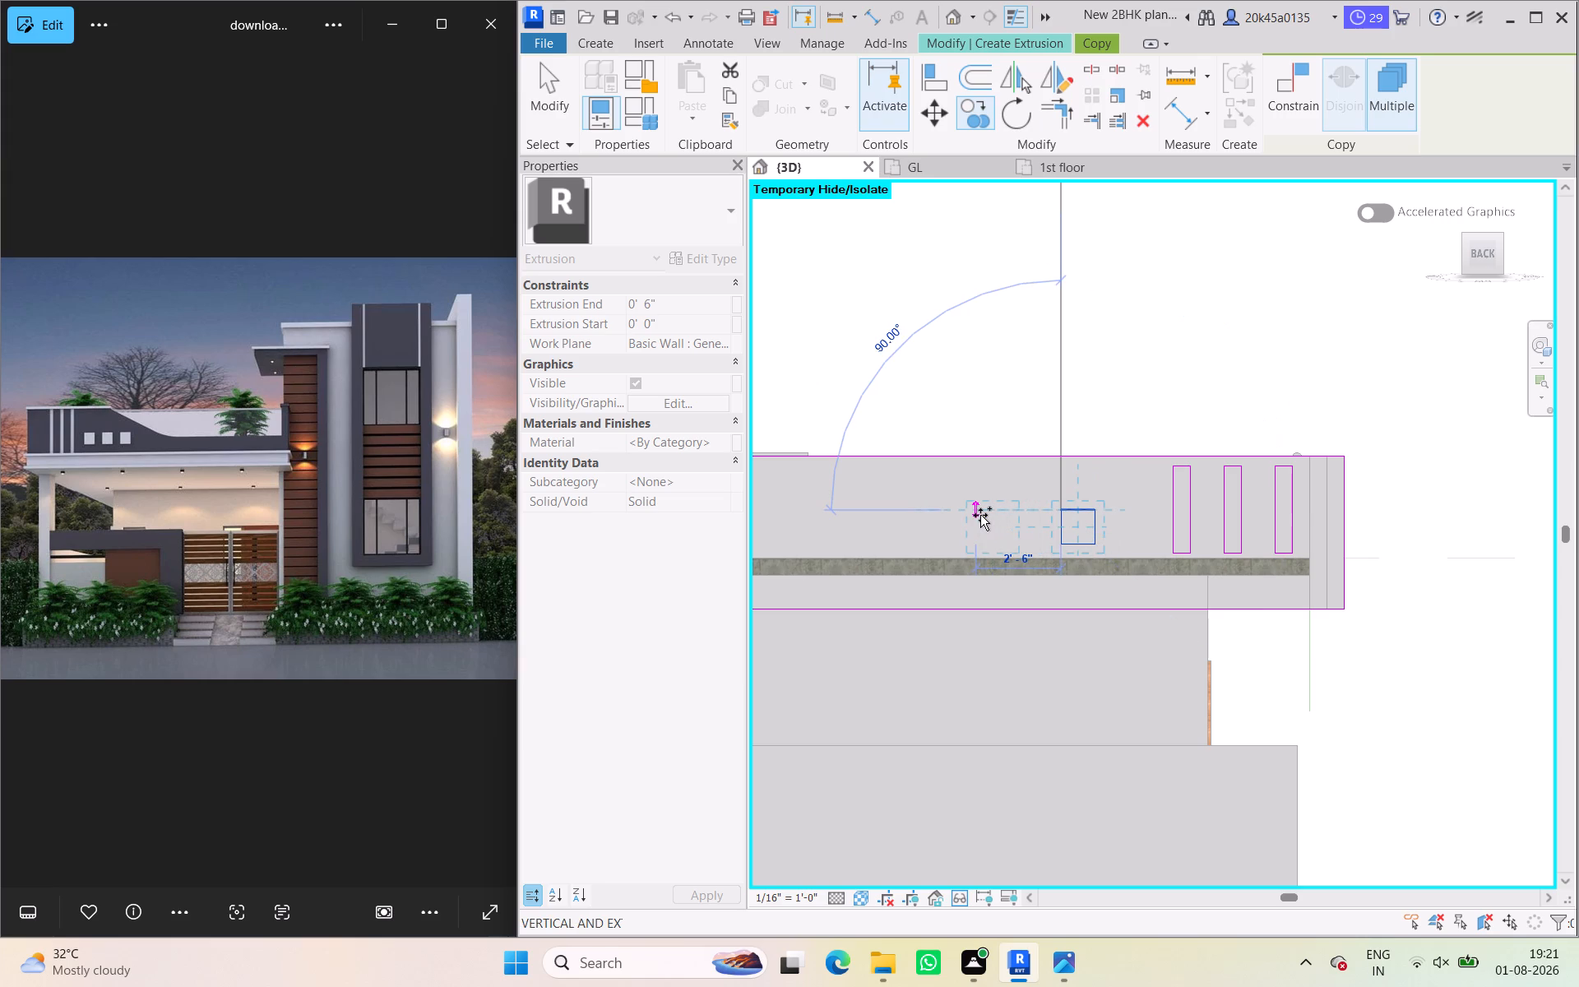
pyautogui.click(987, 513)
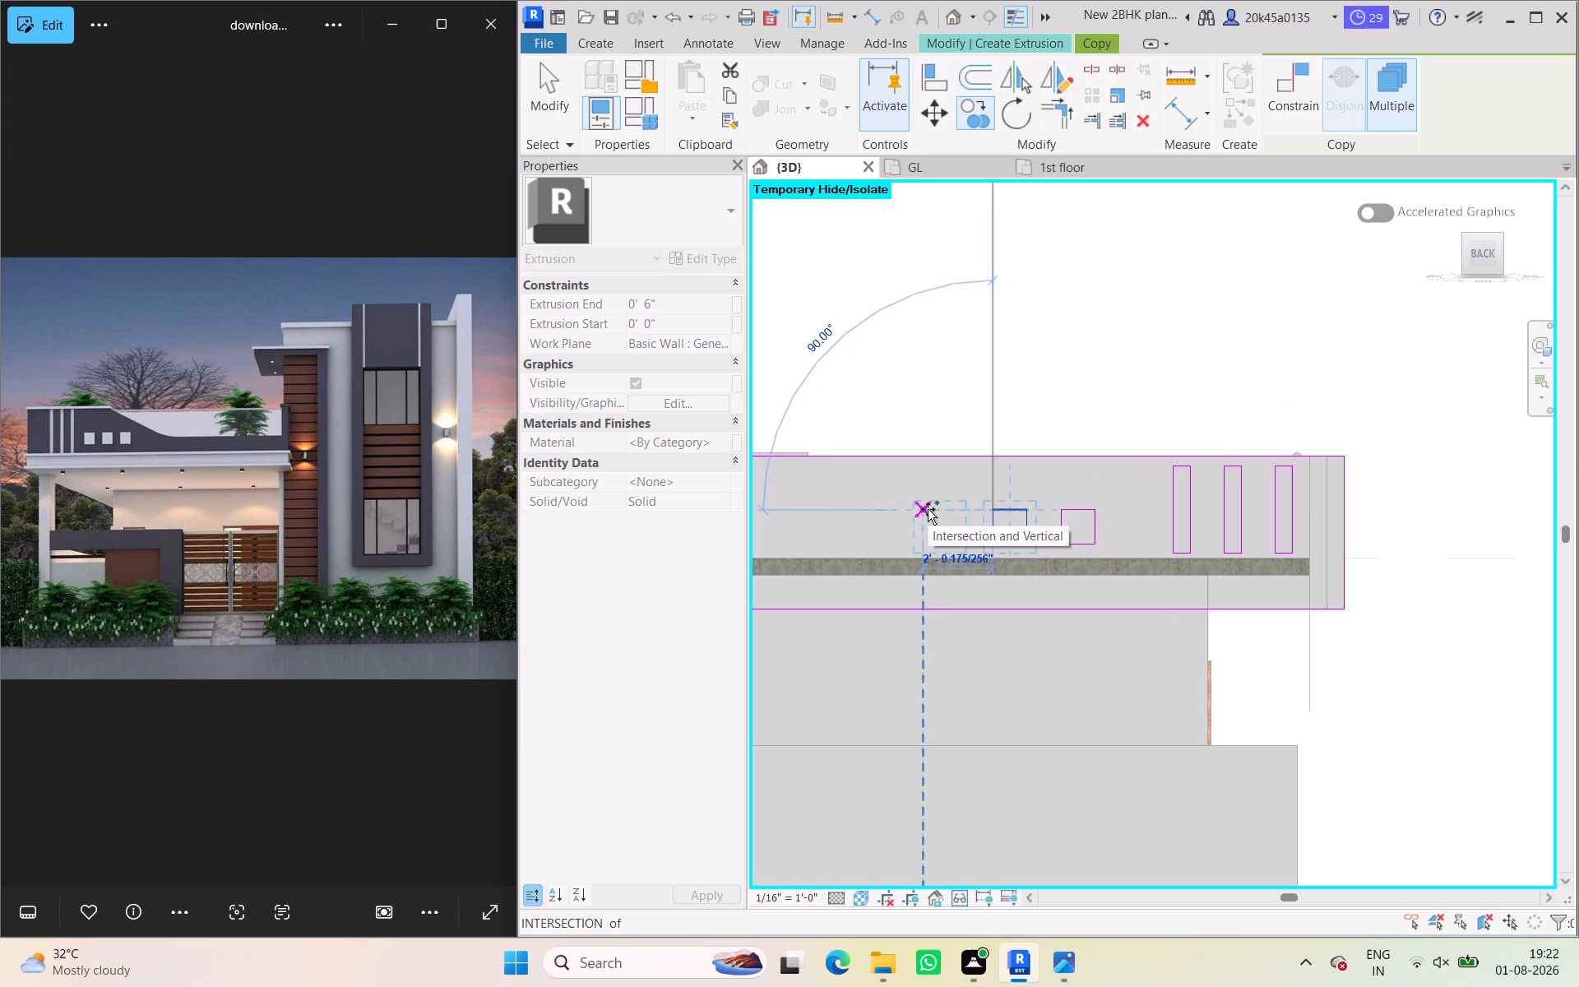
pyautogui.scroll(3, 923, 511)
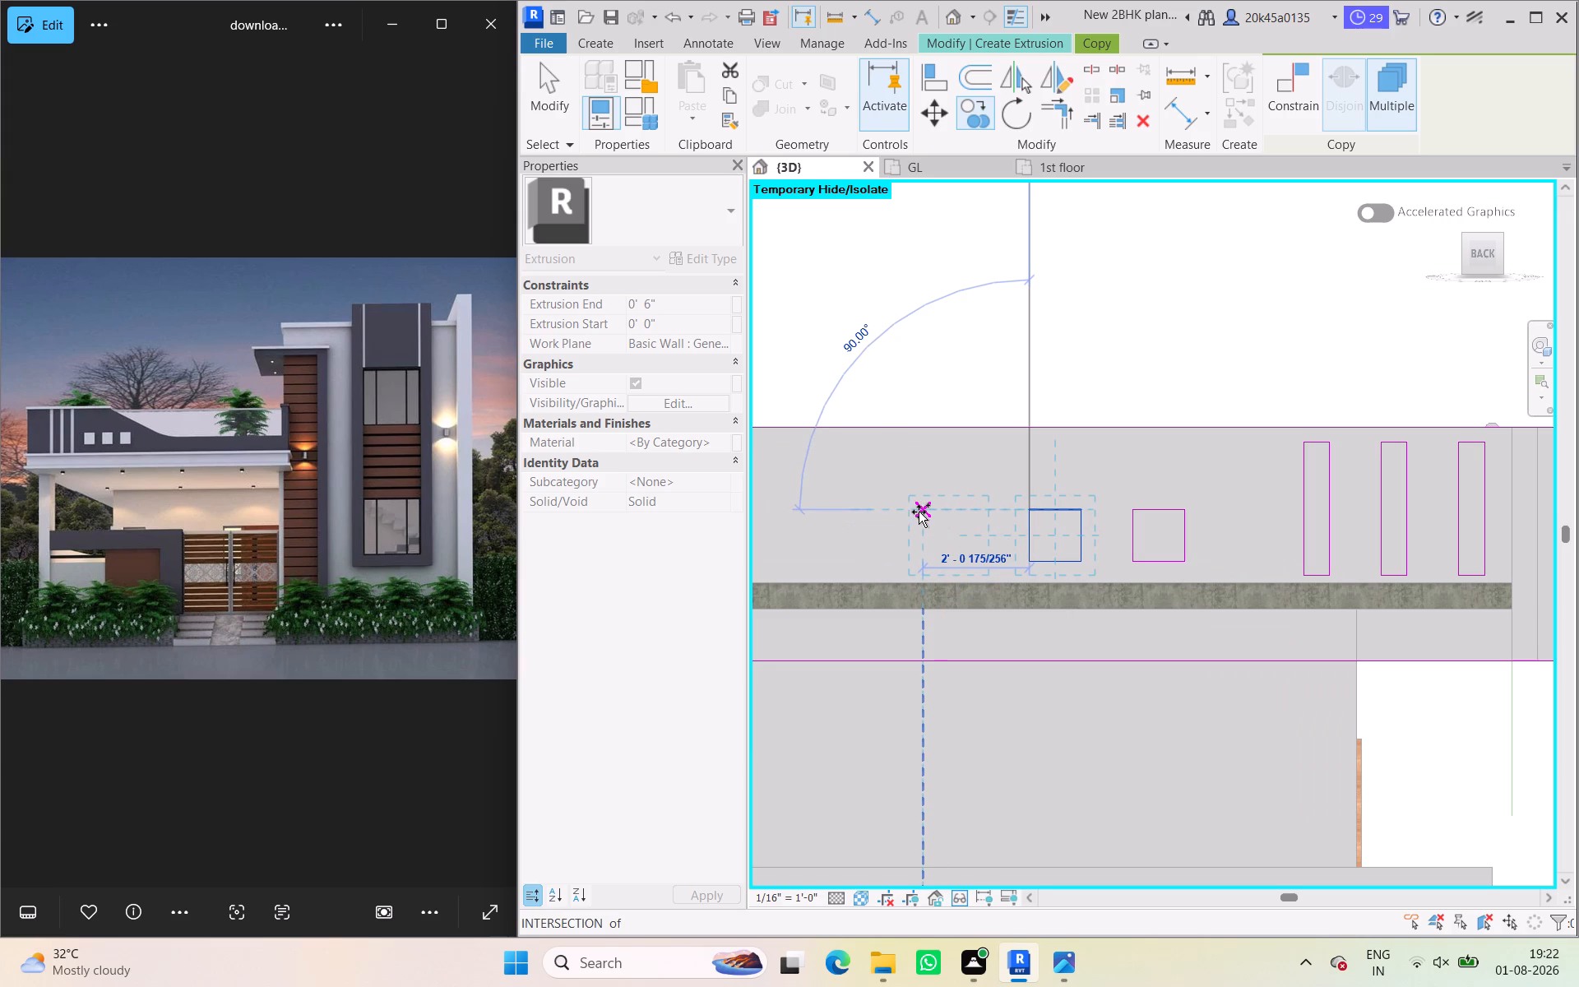
pyautogui.click(924, 512)
pyautogui.scroll(-5, 928, 415)
pyautogui.press('Escape')
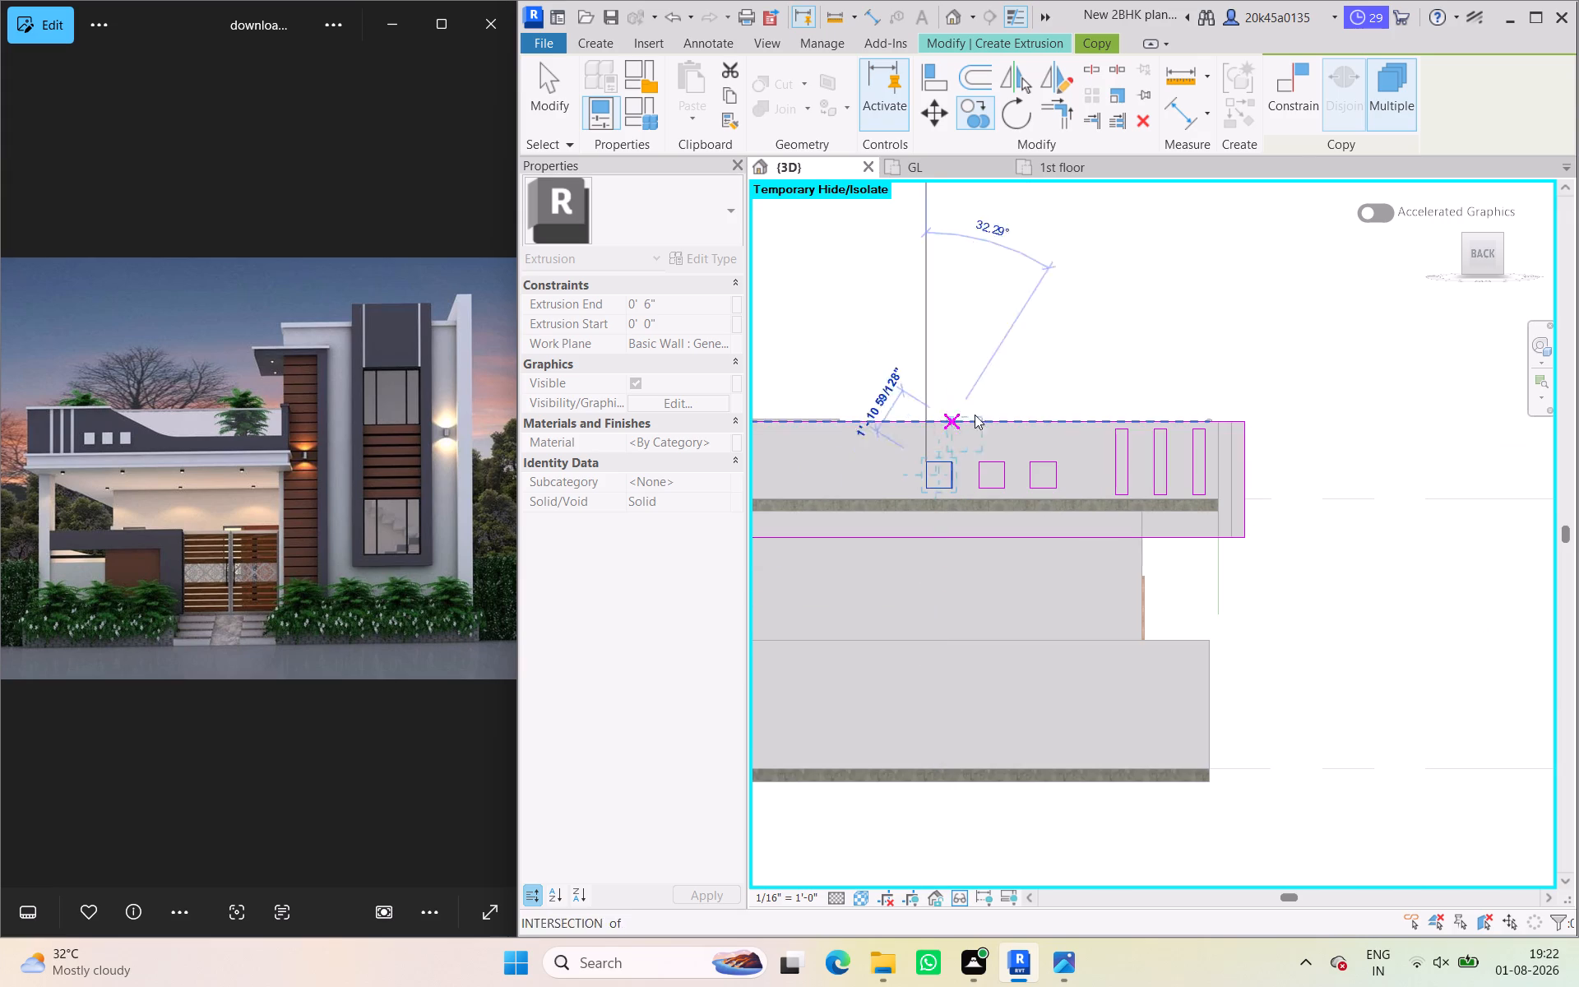
pyautogui.press('Escape')
# Use Pick Lines with a 1'-0" offset to add a horizontal sketch line above the roof slab's edge.
pyautogui.scroll(-4, 1021, 400)
pyautogui.scroll(-1, 1113, 407)
pyautogui.moveTo(1119, 405); pyautogui.dragTo(1142, 415, button='middle')
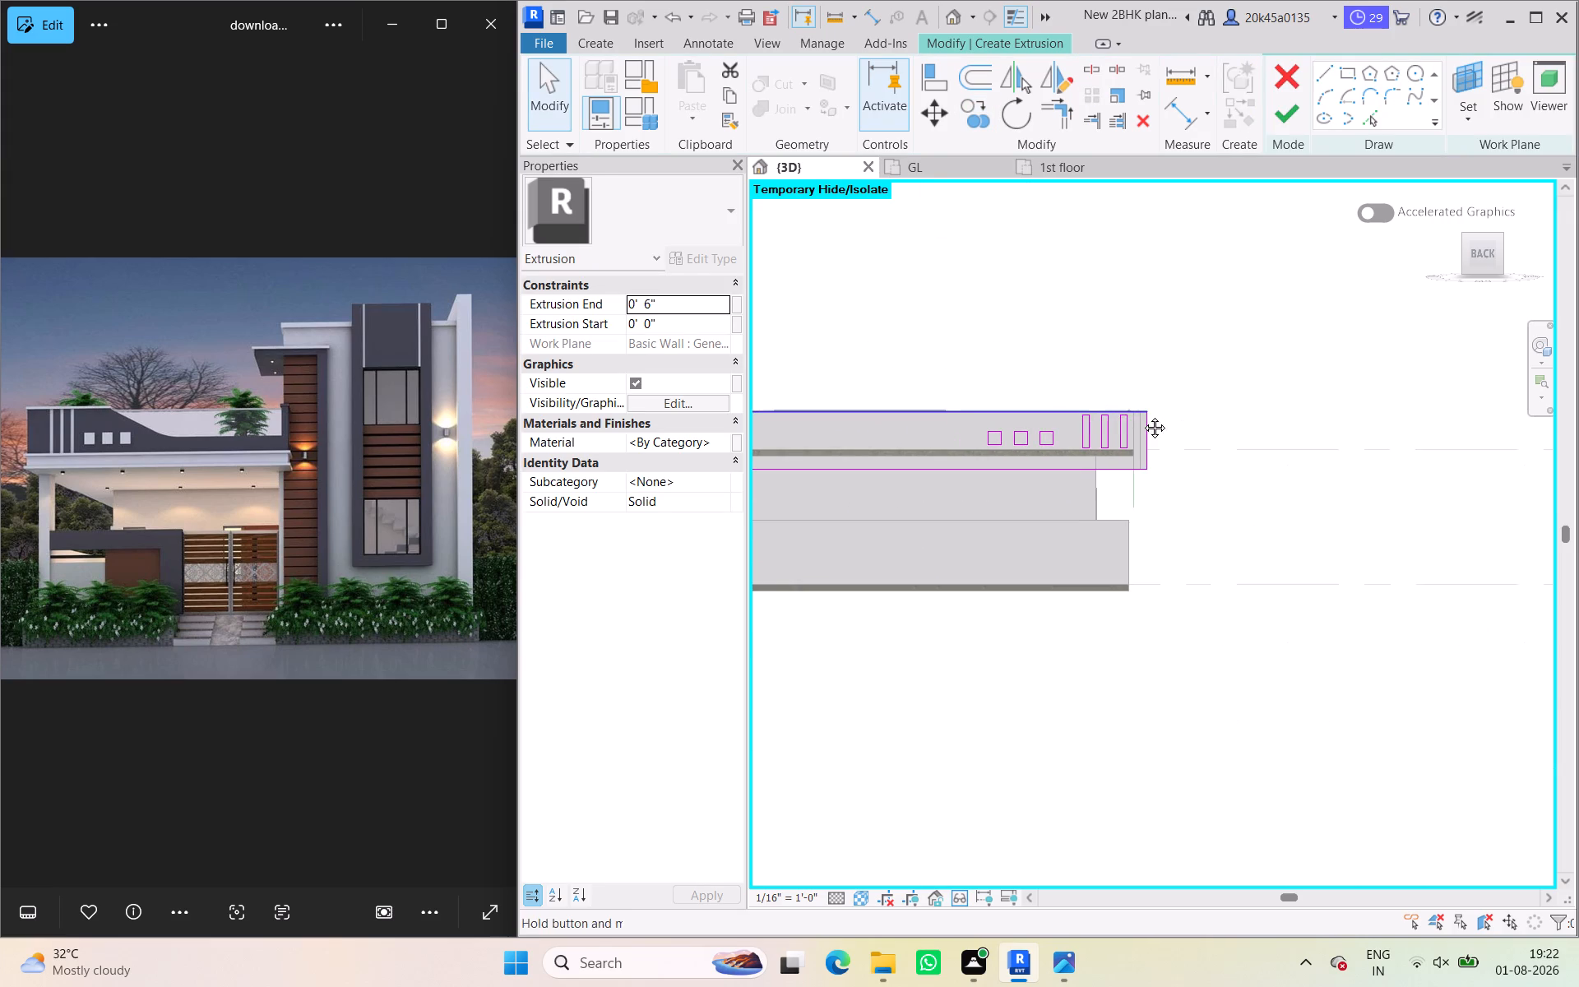
pyautogui.moveTo(1142, 415); pyautogui.dragTo(1169, 432, button='middle')
pyautogui.scroll(-2, 1136, 461)
pyautogui.moveTo(1137, 464); pyautogui.dragTo(1165, 469, button='middle')
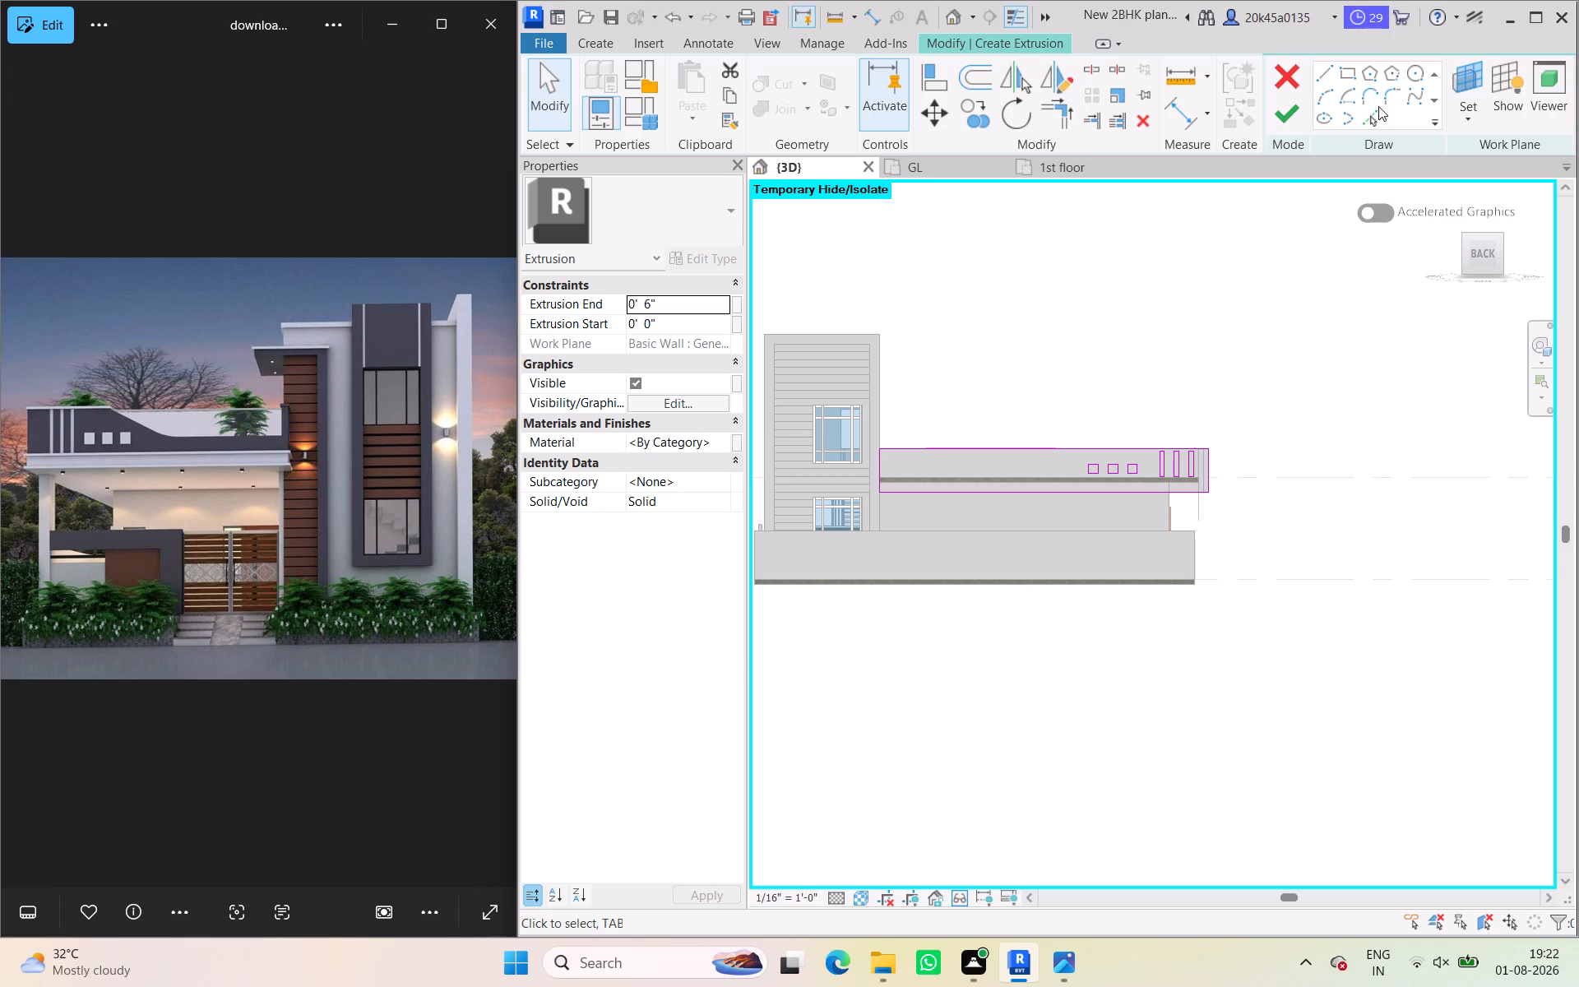
pyautogui.click(1367, 119)
pyautogui.click(1311, 144)
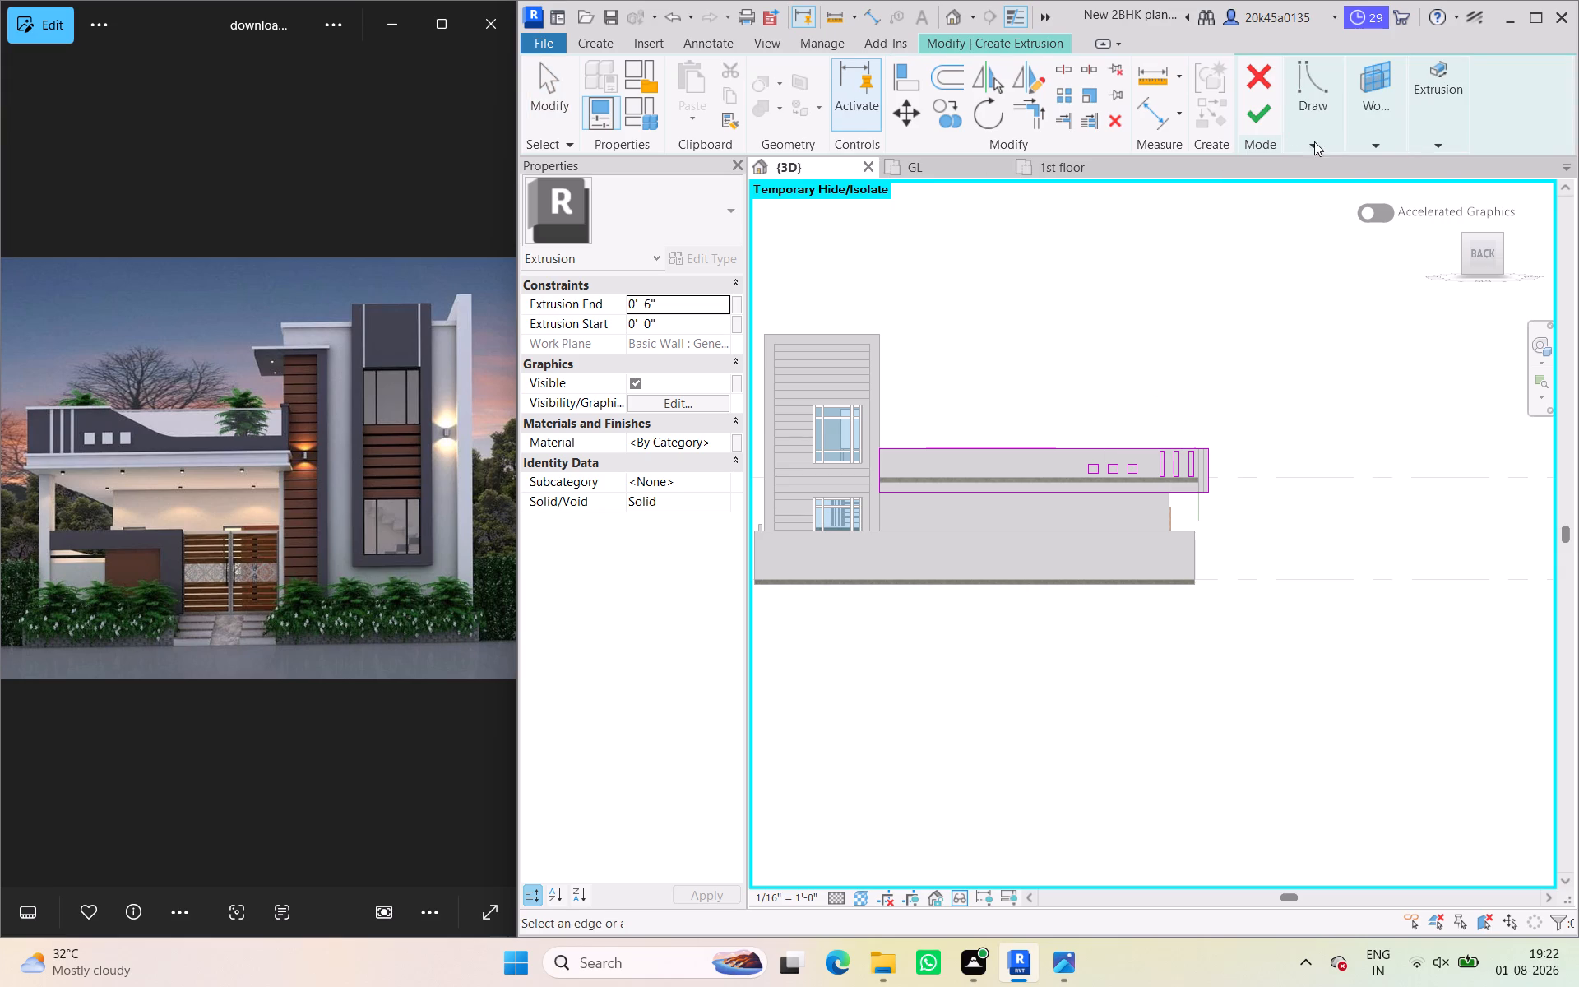
pyautogui.moveTo(1507, 175); pyautogui.dragTo(1456, 168)
pyautogui.press('6')
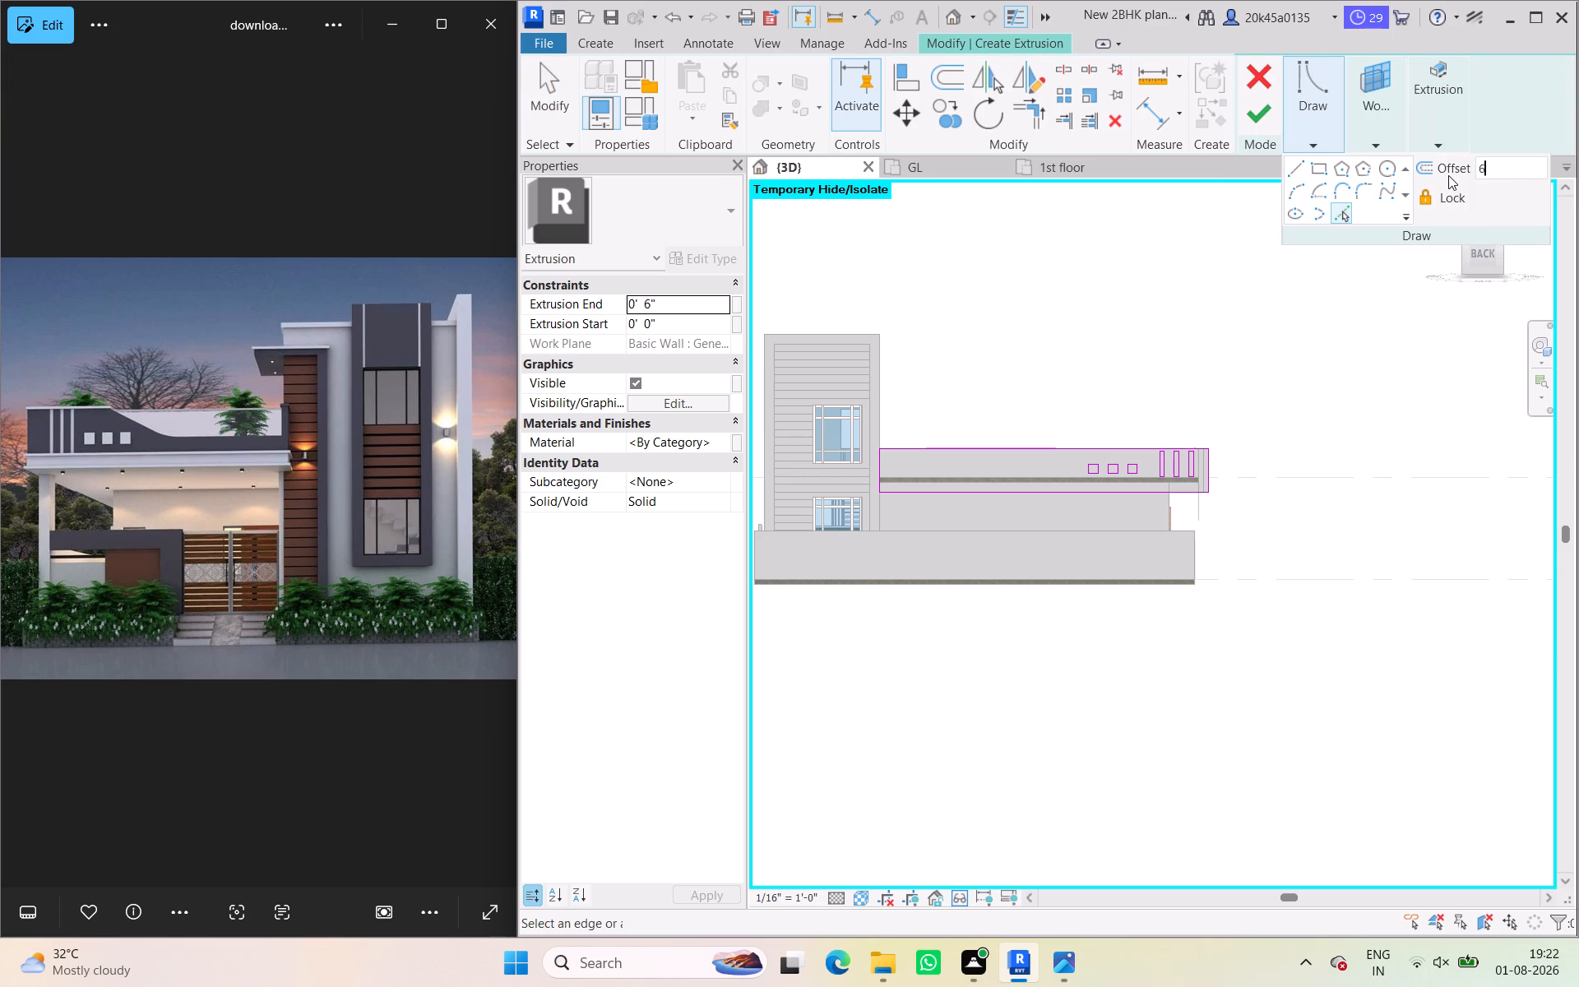
pyautogui.press('BackSpace')
pyautogui.write("1'")
pyautogui.press('Return')
pyautogui.click(1043, 474)
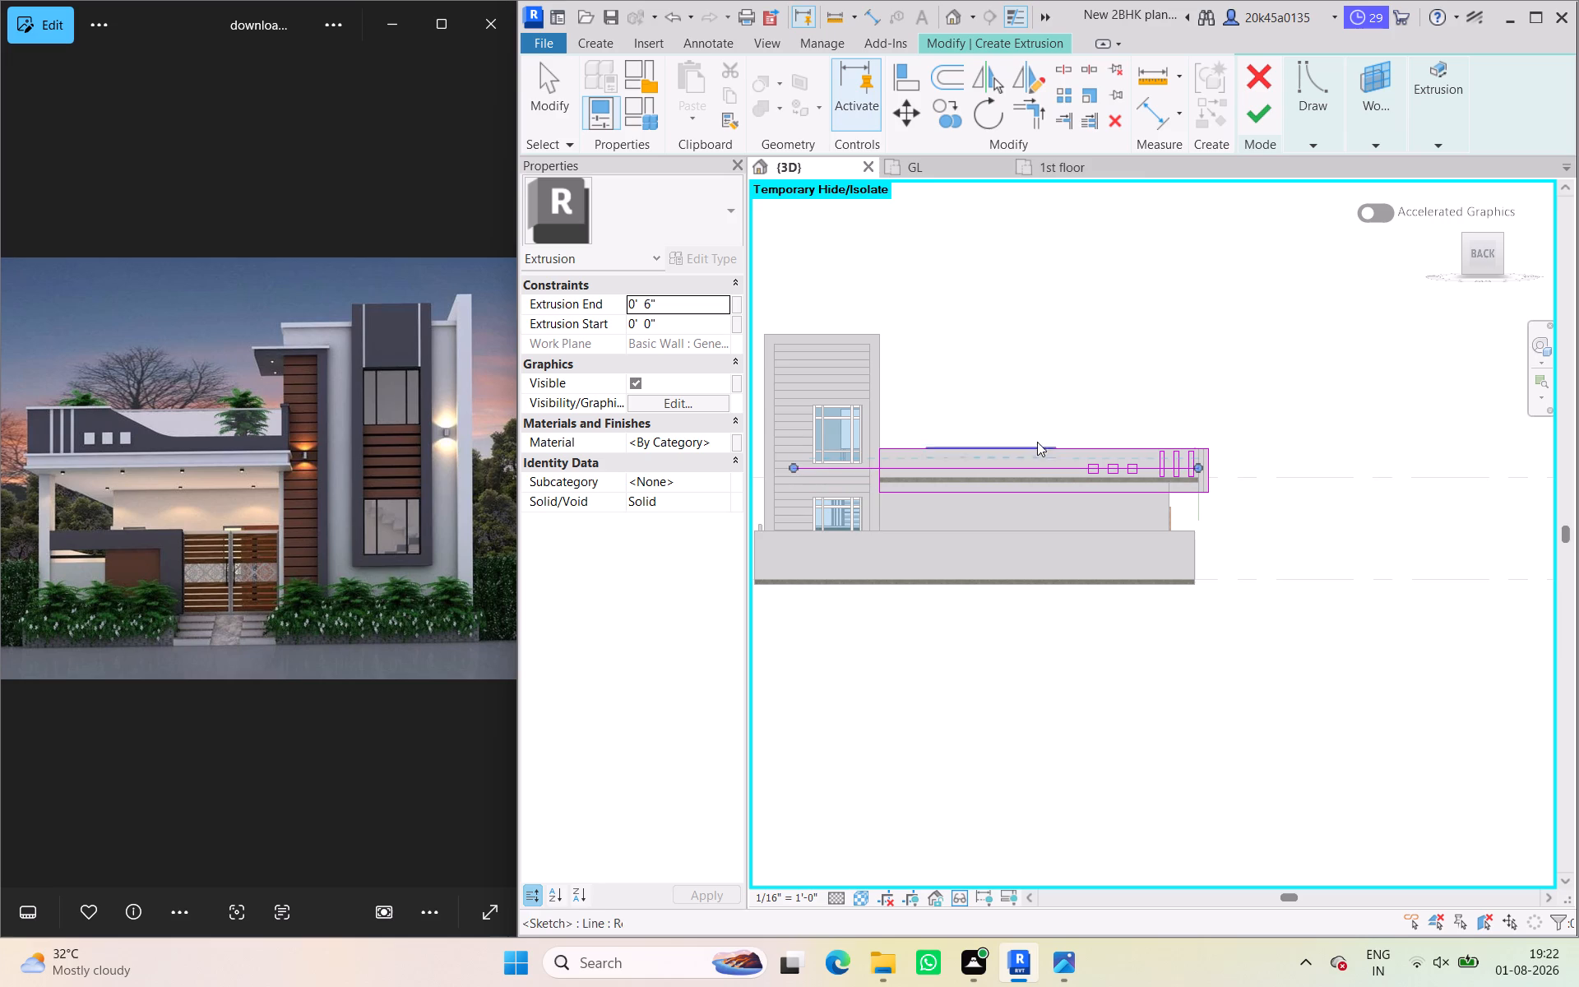
pyautogui.click(552, 86)
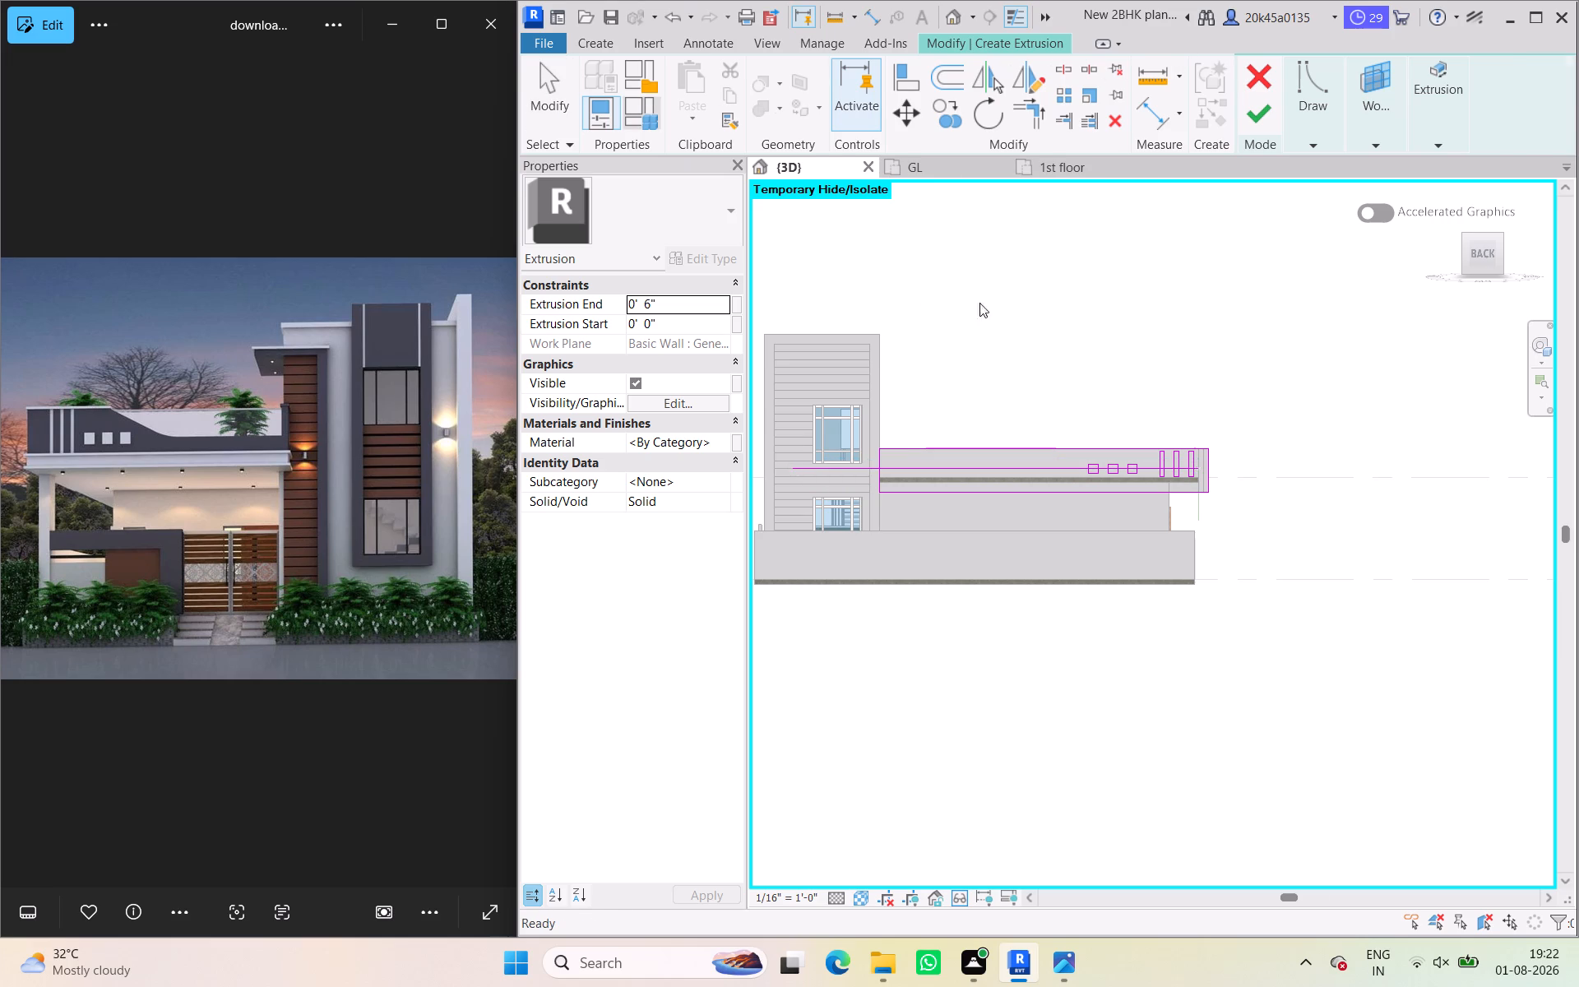
# Sketch a sloped line about 7'-8" long from the profile's top edge down to the offset line, on the squares' tower side.
pyautogui.scroll(2, 1123, 323)
pyautogui.moveTo(1126, 325); pyautogui.dragTo(1112, 254, button='middle')
pyautogui.click(1325, 72)
pyautogui.scroll(3, 1162, 391)
pyautogui.moveTo(1165, 392); pyautogui.dragTo(1247, 357, button='middle')
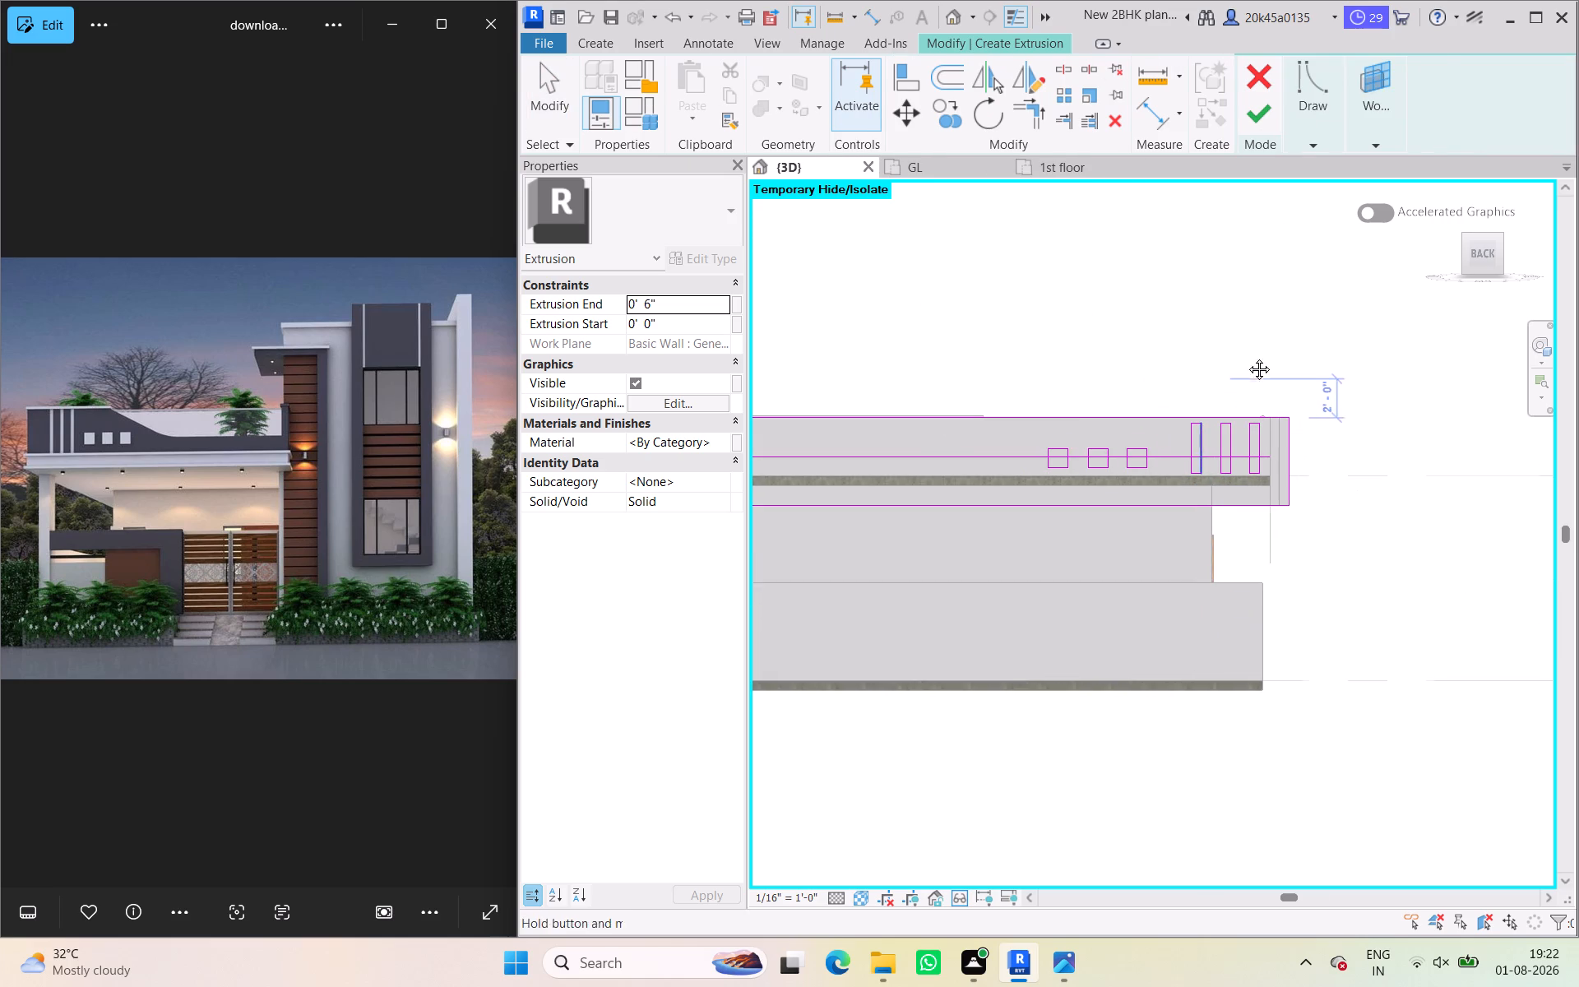
pyautogui.moveTo(1247, 357); pyautogui.dragTo(1253, 354, button='middle')
pyautogui.click(1161, 394)
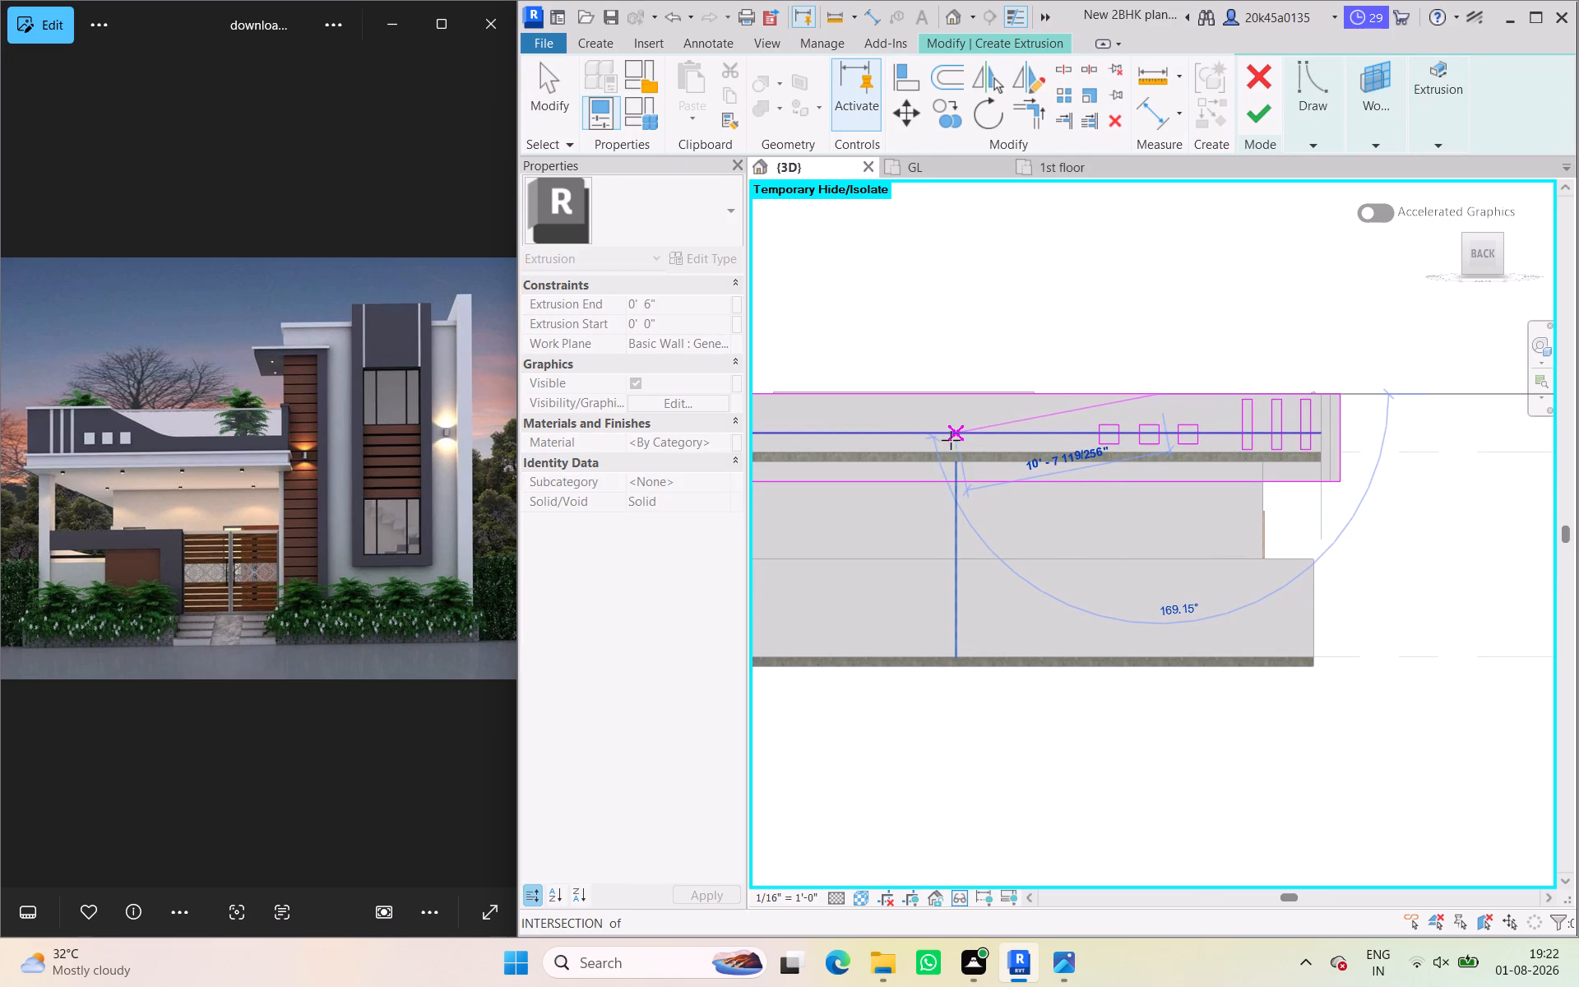
pyautogui.scroll(6, 953, 440)
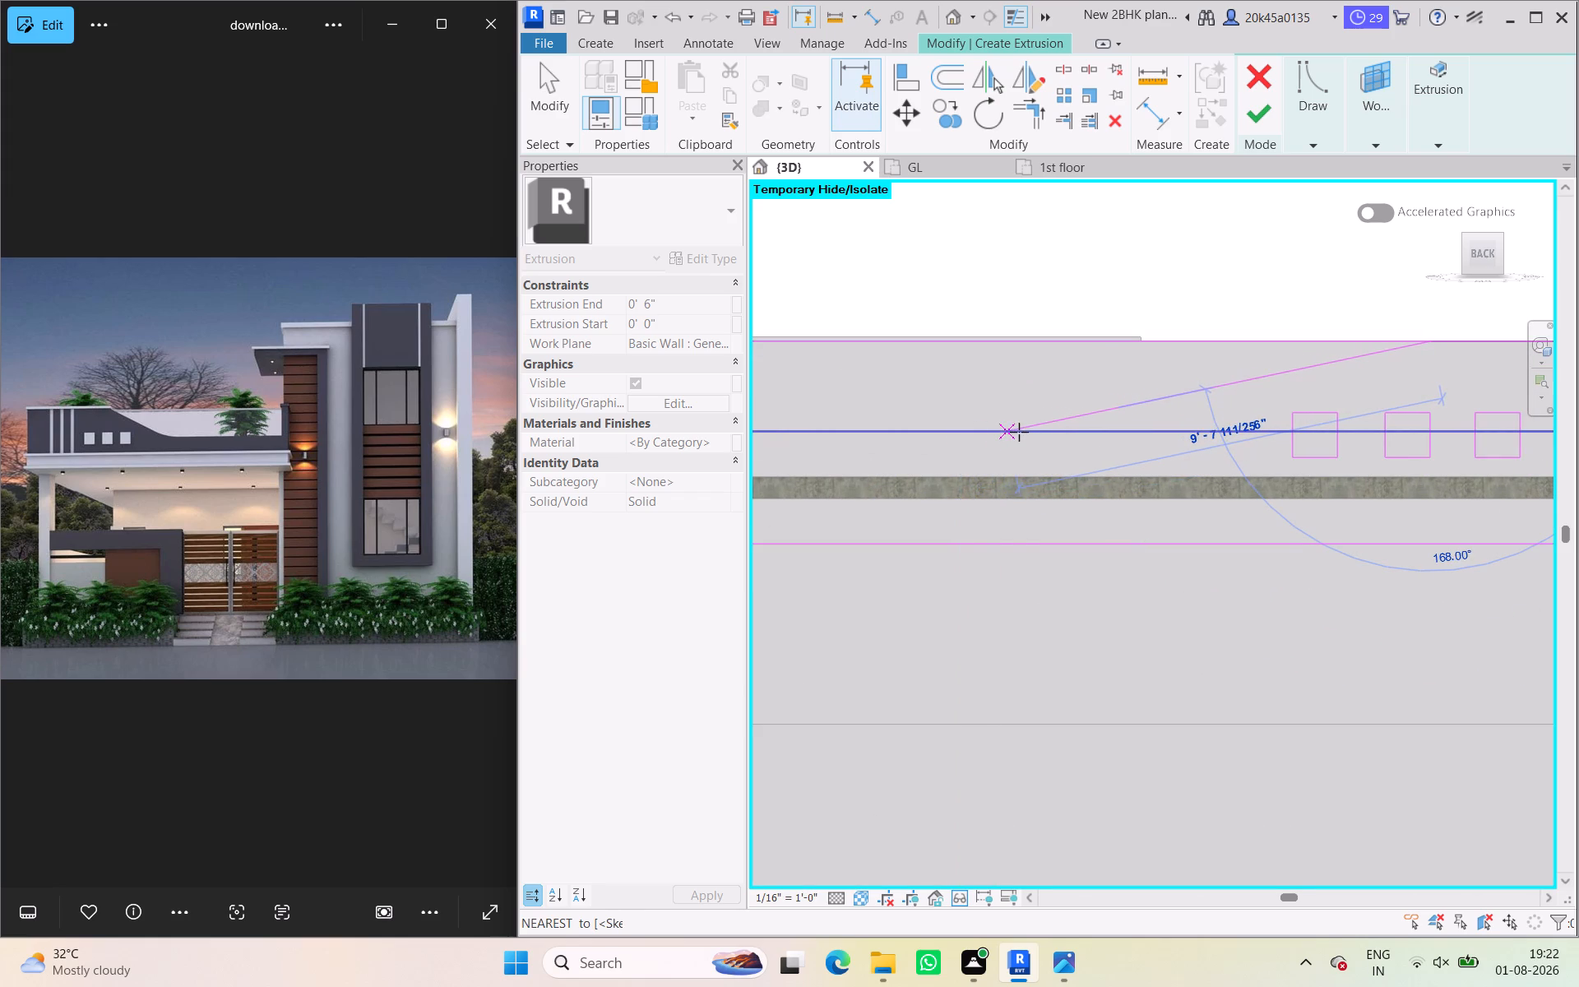
pyautogui.scroll(-3, 1048, 432)
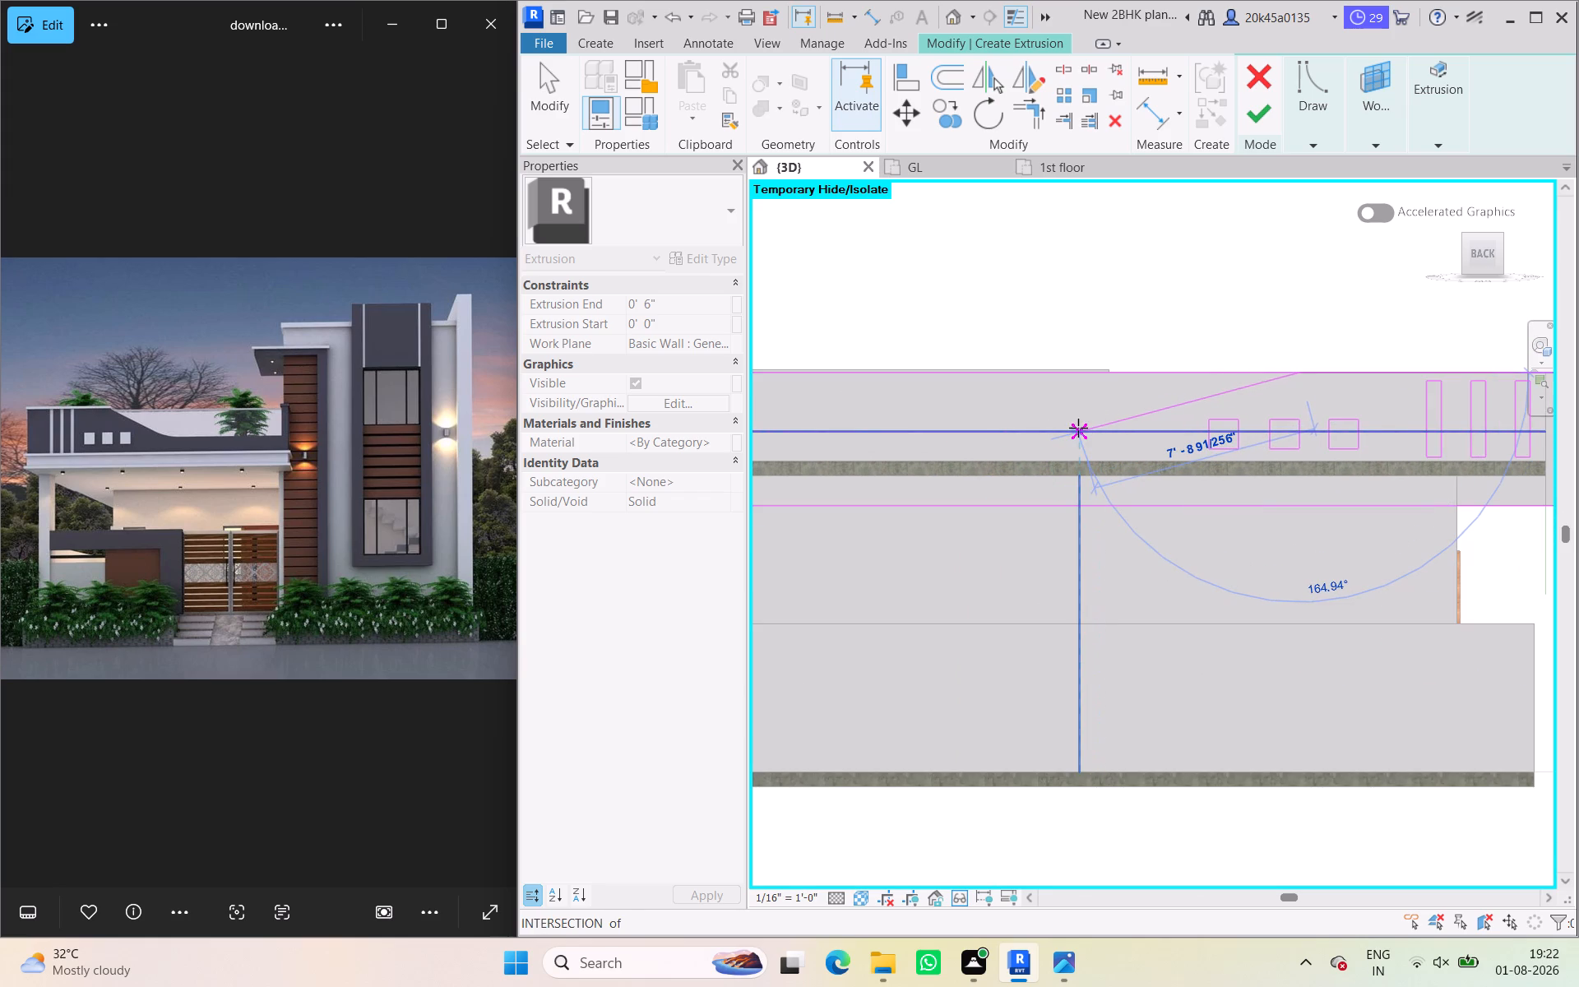
pyautogui.click(1078, 428)
pyautogui.scroll(-8, 1039, 421)
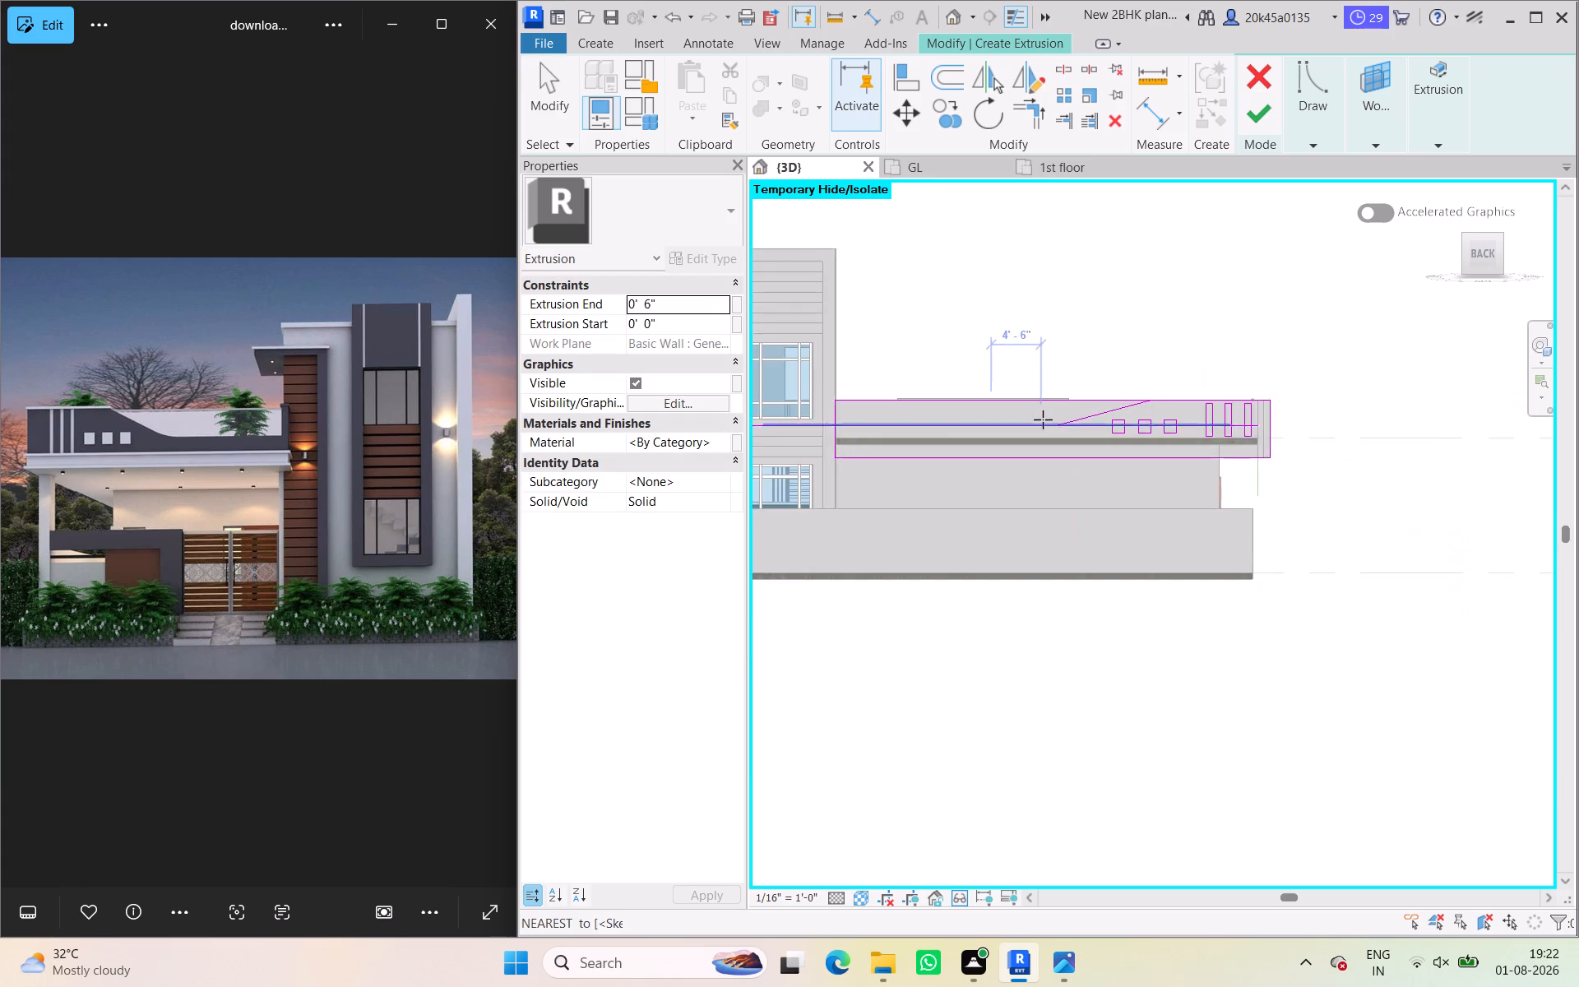
pyautogui.moveTo(1044, 418); pyautogui.dragTo(1075, 437, button='middle')
pyautogui.keyDown('shift'); pyautogui.moveTo(1262, 419); pyautogui.dragTo(1202, 433, button='middle'); pyautogui.keyUp('shift')
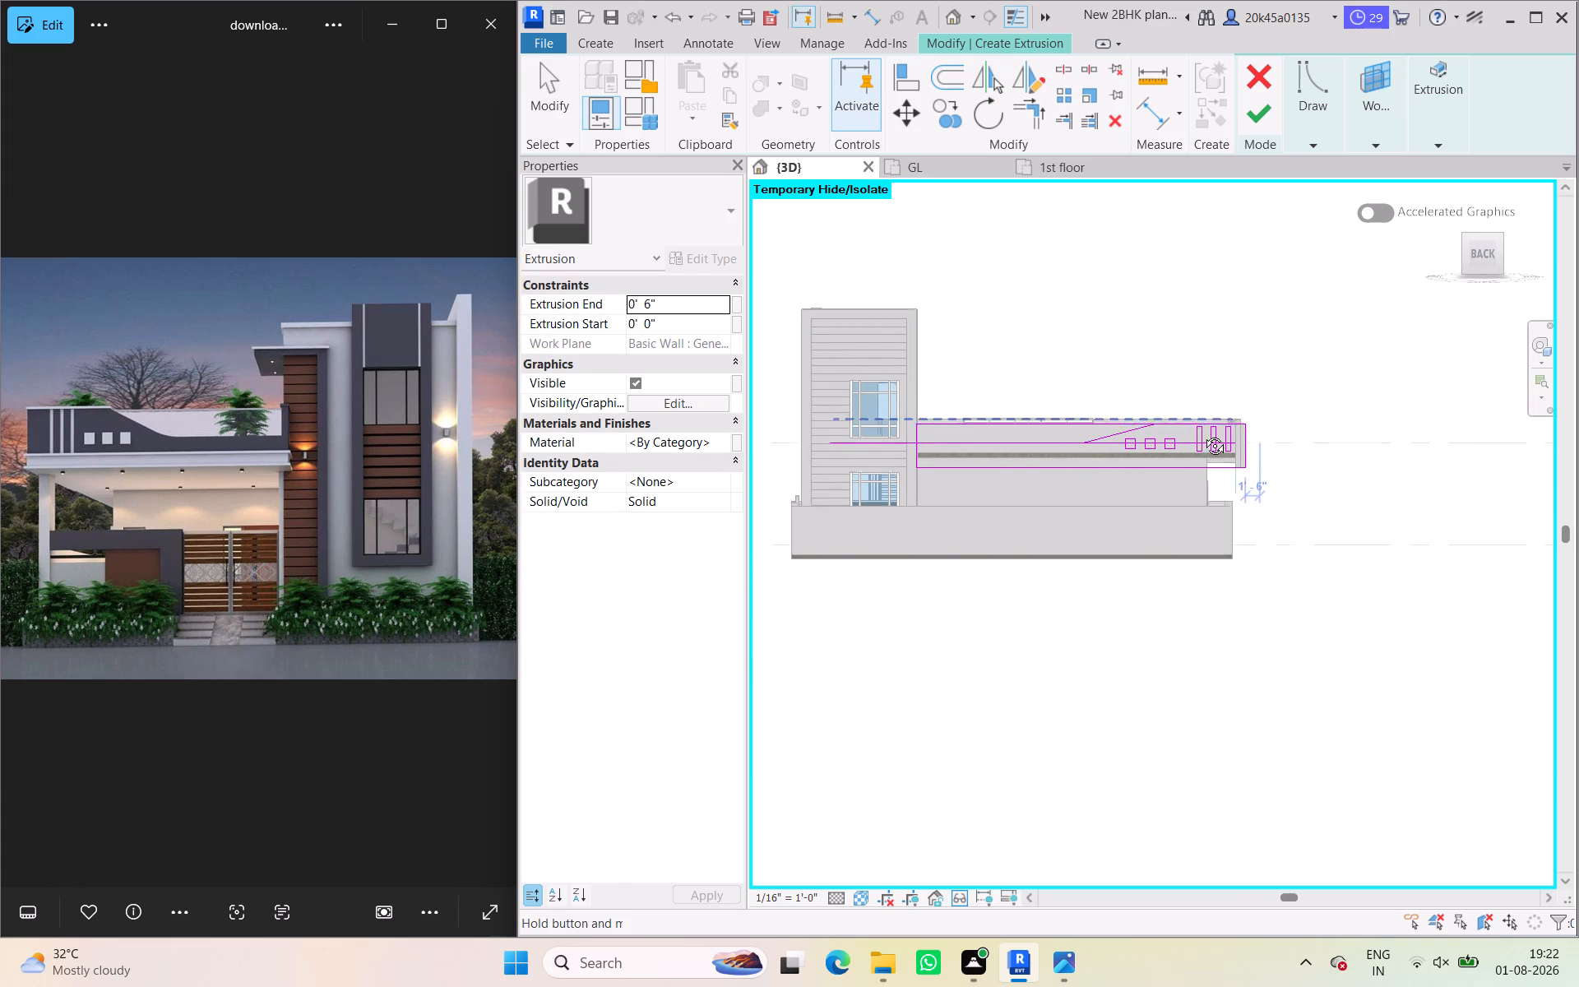
pyautogui.keyDown('shift'); pyautogui.moveTo(1202, 433); pyautogui.dragTo(1243, 438, button='middle'); pyautogui.keyUp('shift')
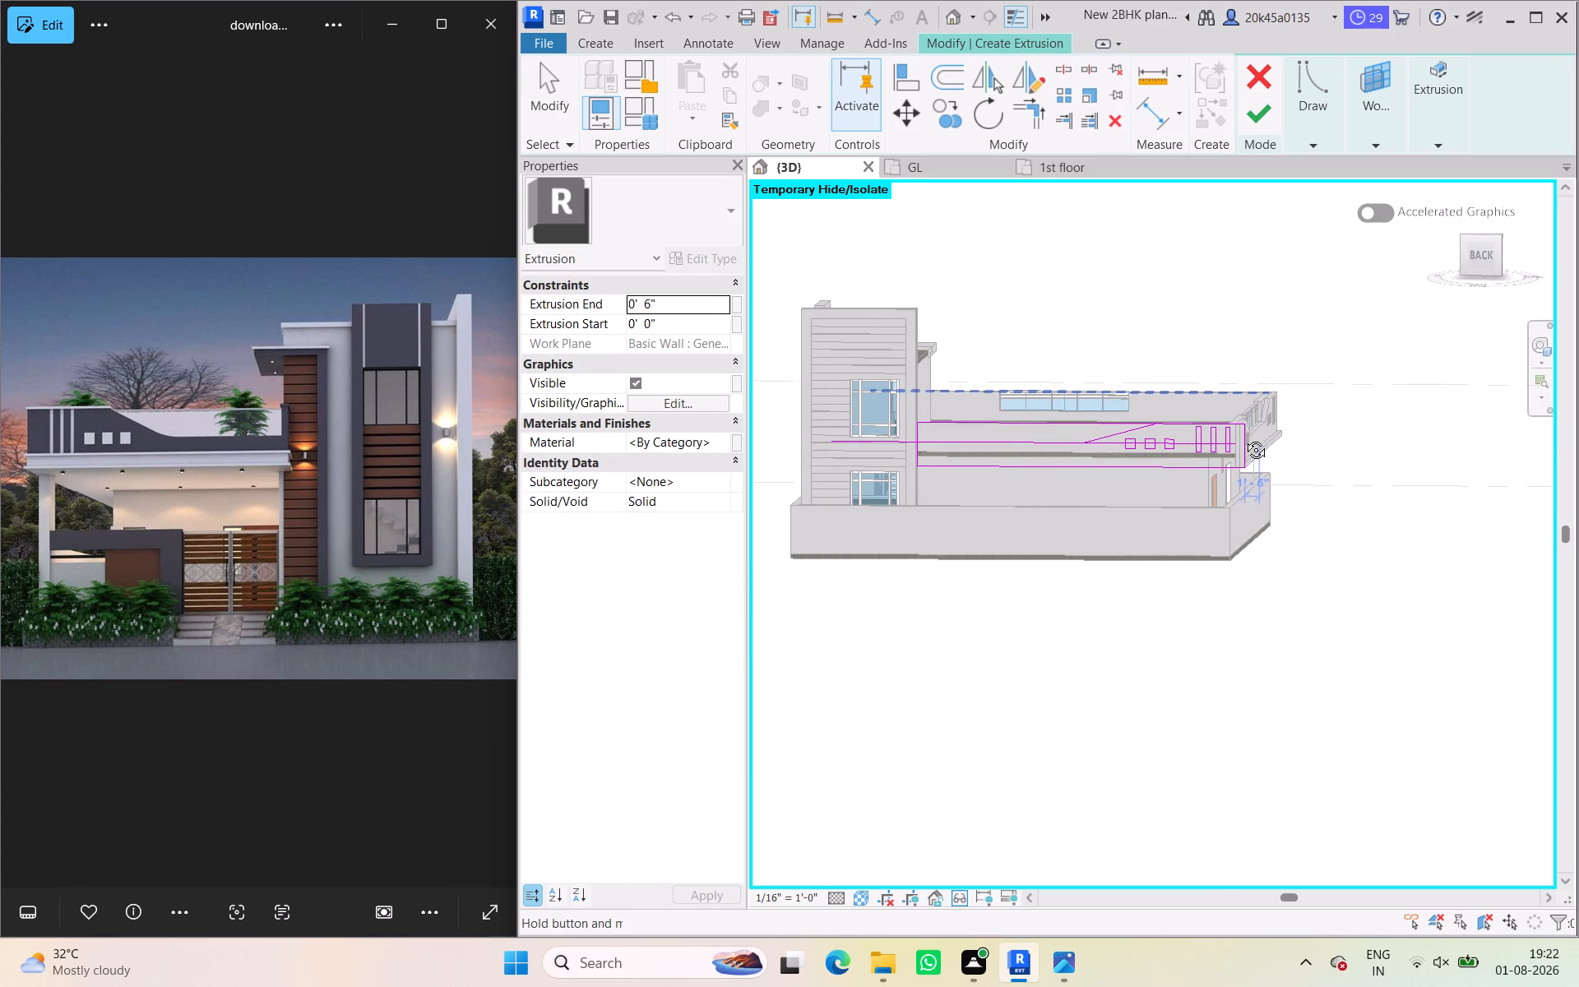
pyautogui.keyDown('shift'); pyautogui.moveTo(1243, 438); pyautogui.dragTo(1246, 430, button='middle'); pyautogui.keyUp('shift')
pyautogui.press('Escape')
pyautogui.scroll(4, 1141, 413)
pyautogui.press('Escape')
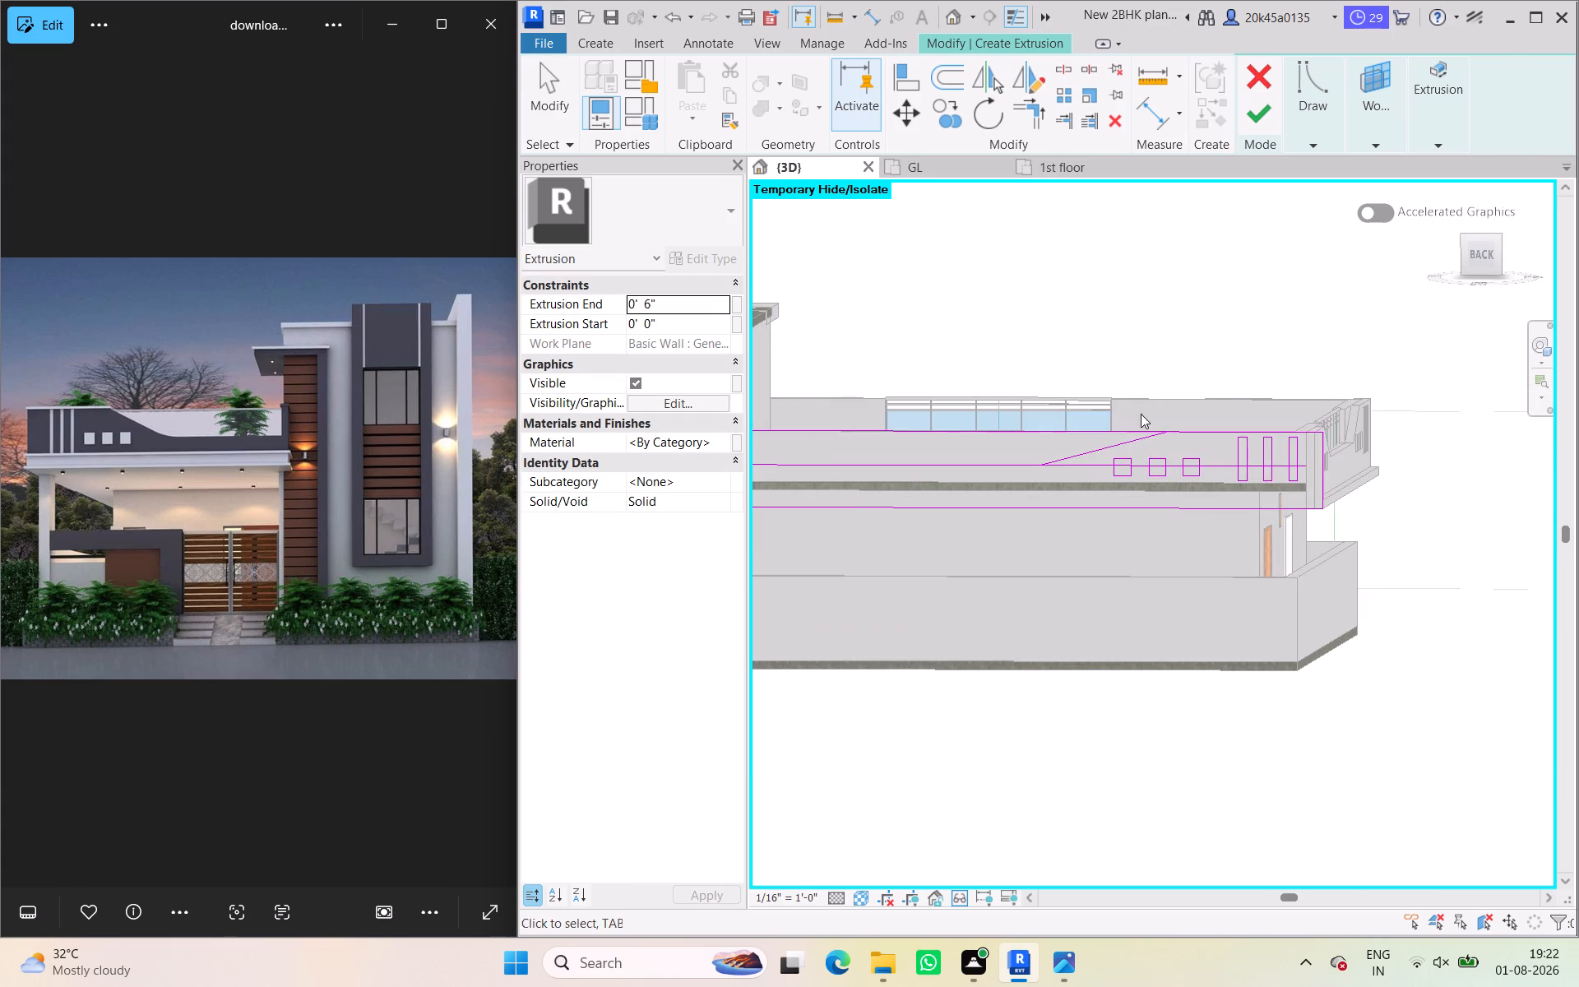
# Shorten the sloped line to about 6'-10" by moving its lower end along the offset line toward the squares.
pyautogui.scroll(4, 1095, 450)
pyautogui.click(1074, 456)
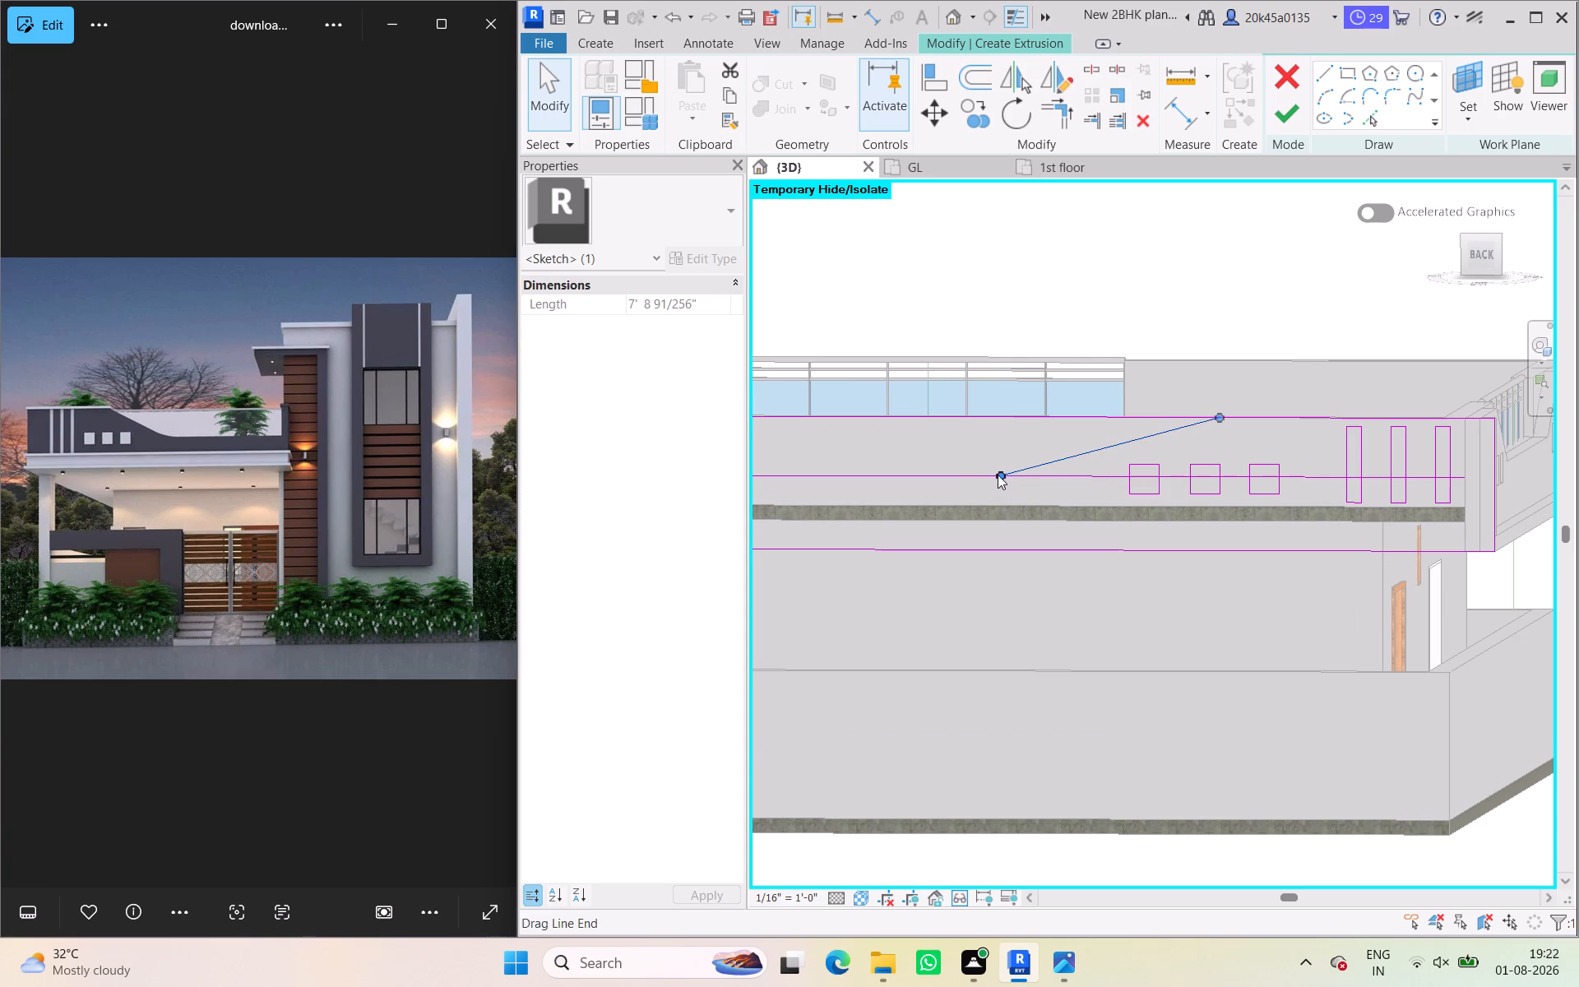
pyautogui.moveTo(998, 475); pyautogui.dragTo(1030, 479)
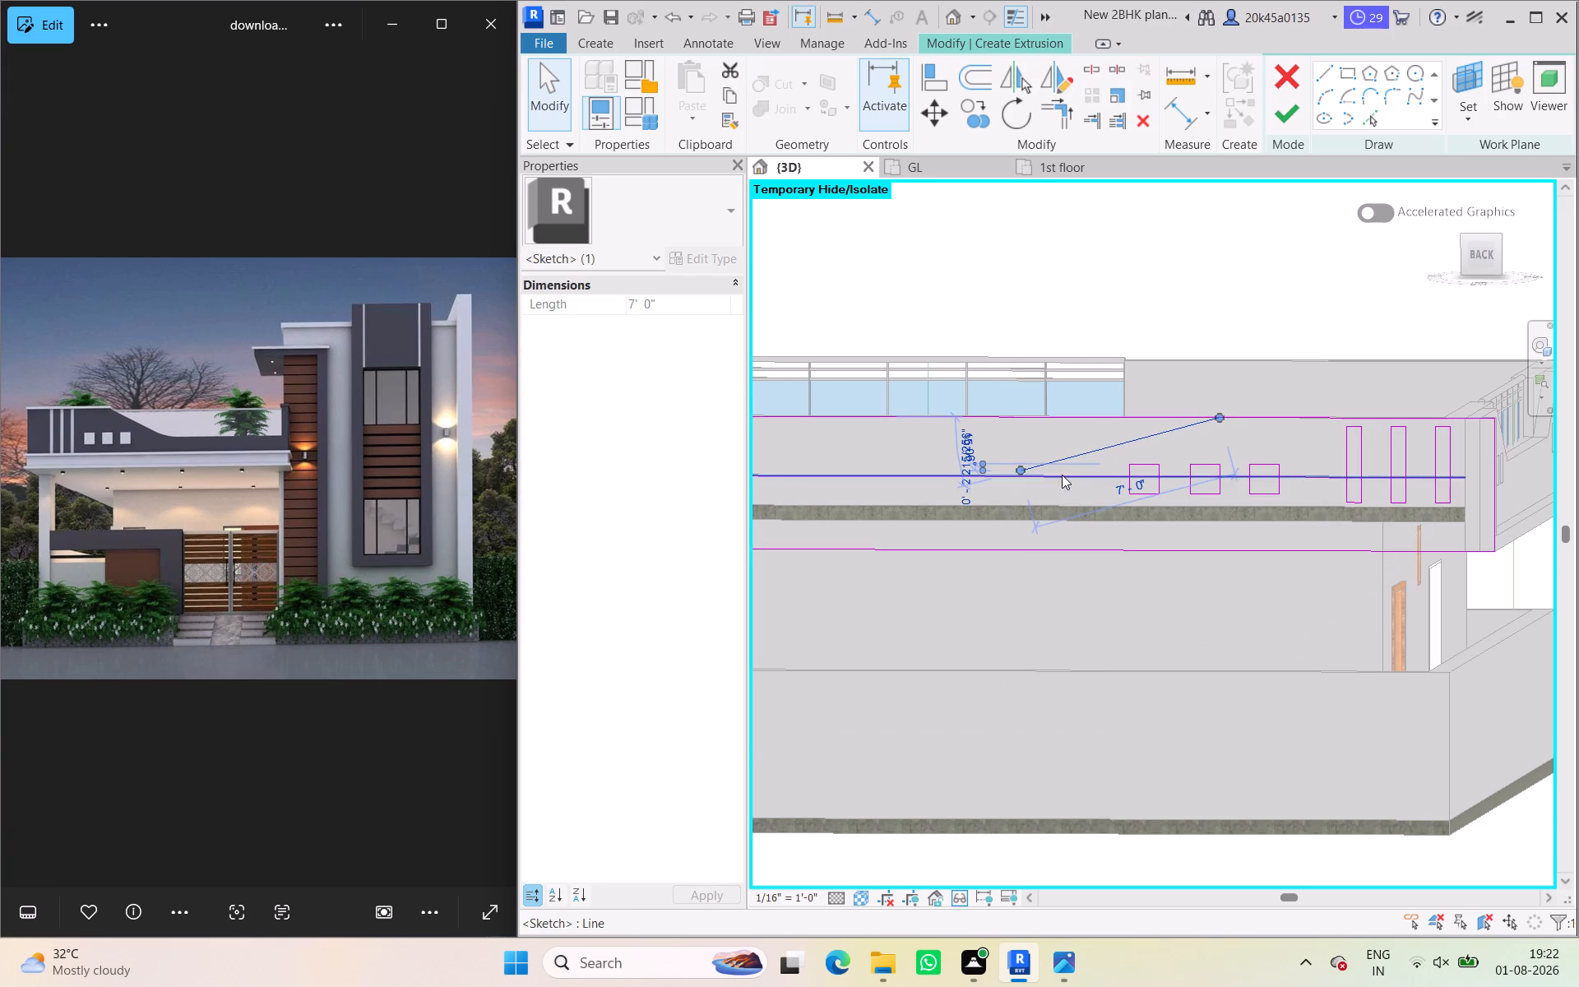
pyautogui.scroll(9, 1021, 470)
pyautogui.moveTo(1023, 480); pyautogui.dragTo(1035, 493)
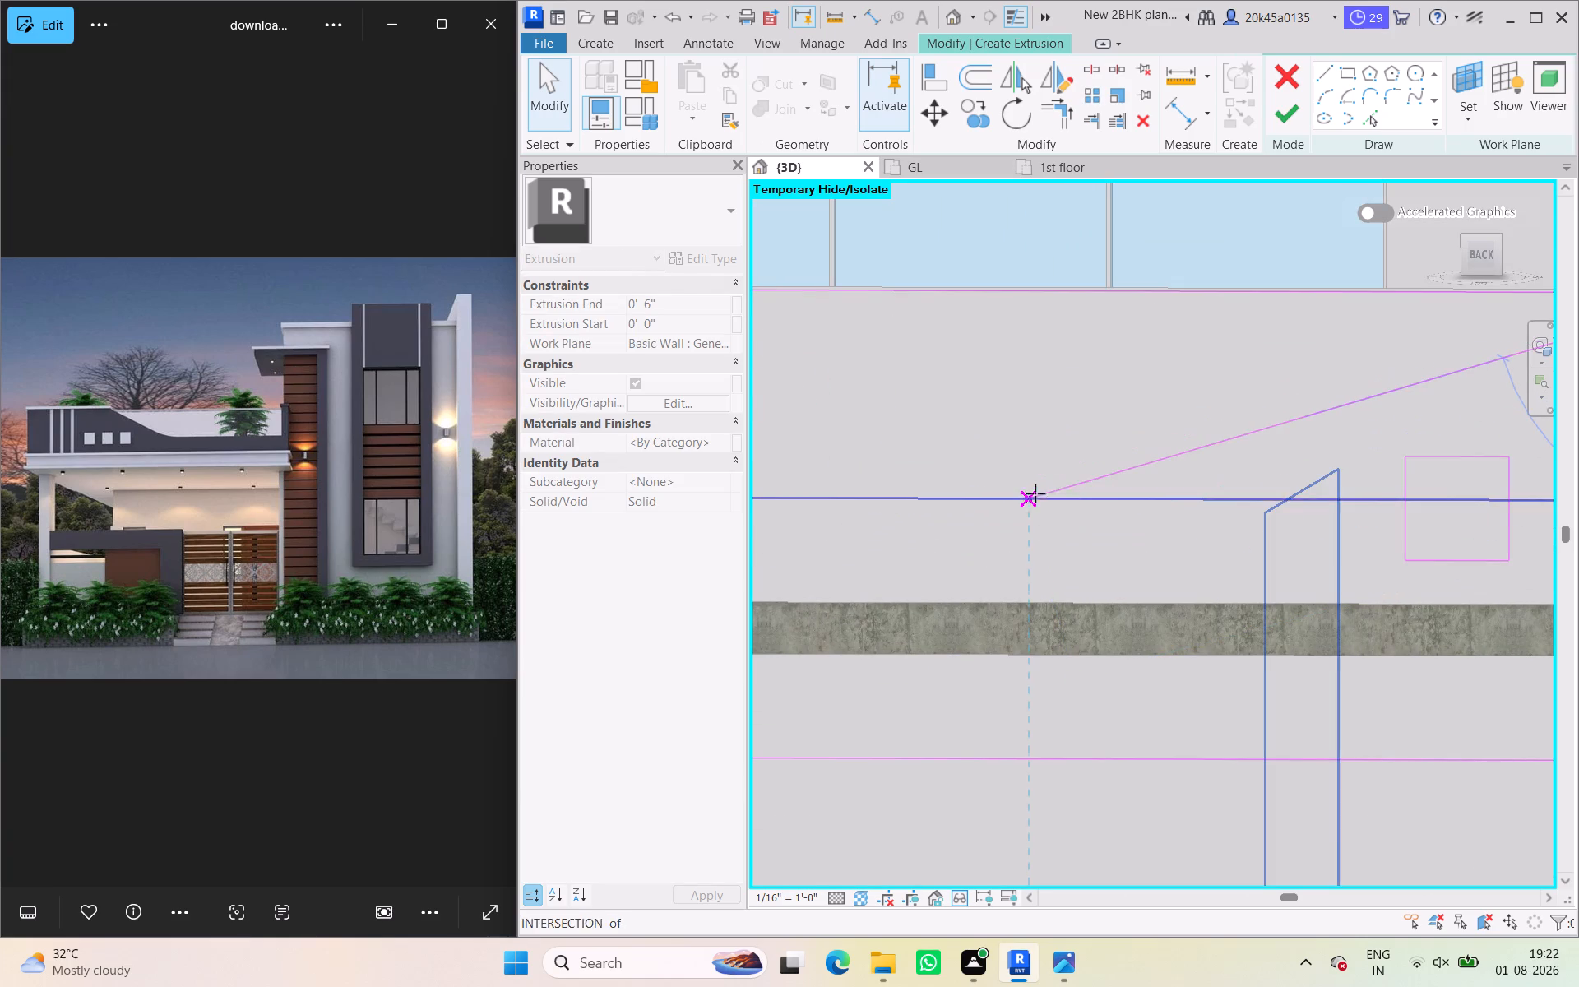
pyautogui.moveTo(1035, 493); pyautogui.dragTo(1040, 499)
pyautogui.scroll(-10, 1040, 484)
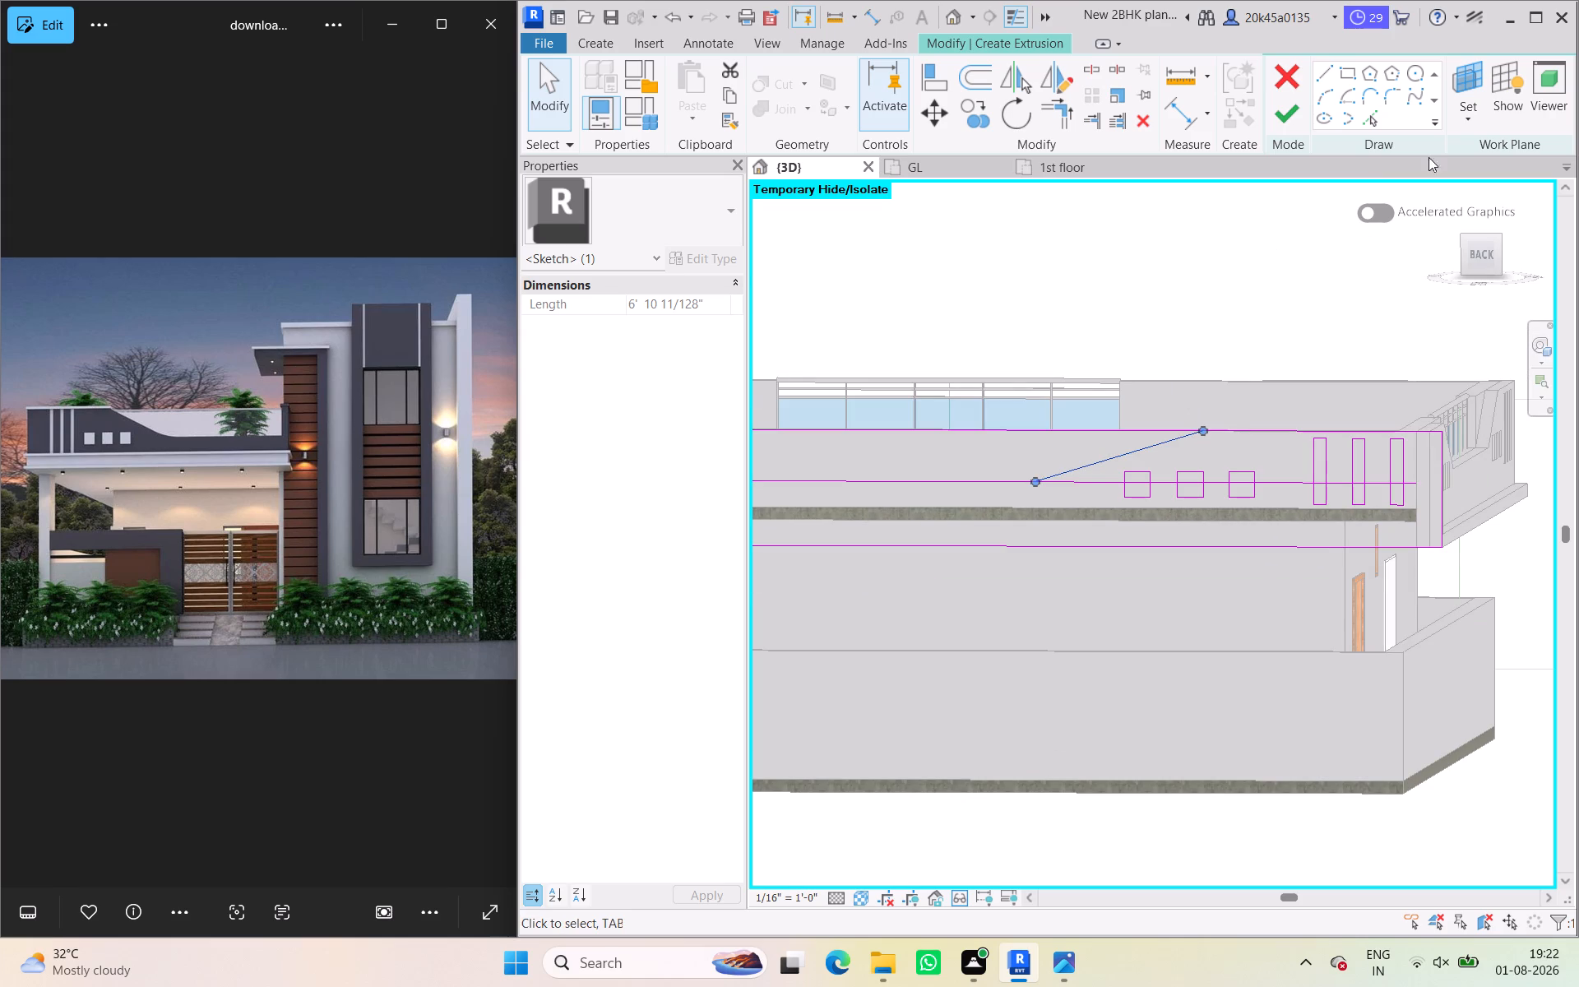
# In the back view, trim the offset line to the sloped line's lower end, keeping its tower-side portion.
pyautogui.click(1479, 243)
pyautogui.scroll(-3, 1188, 433)
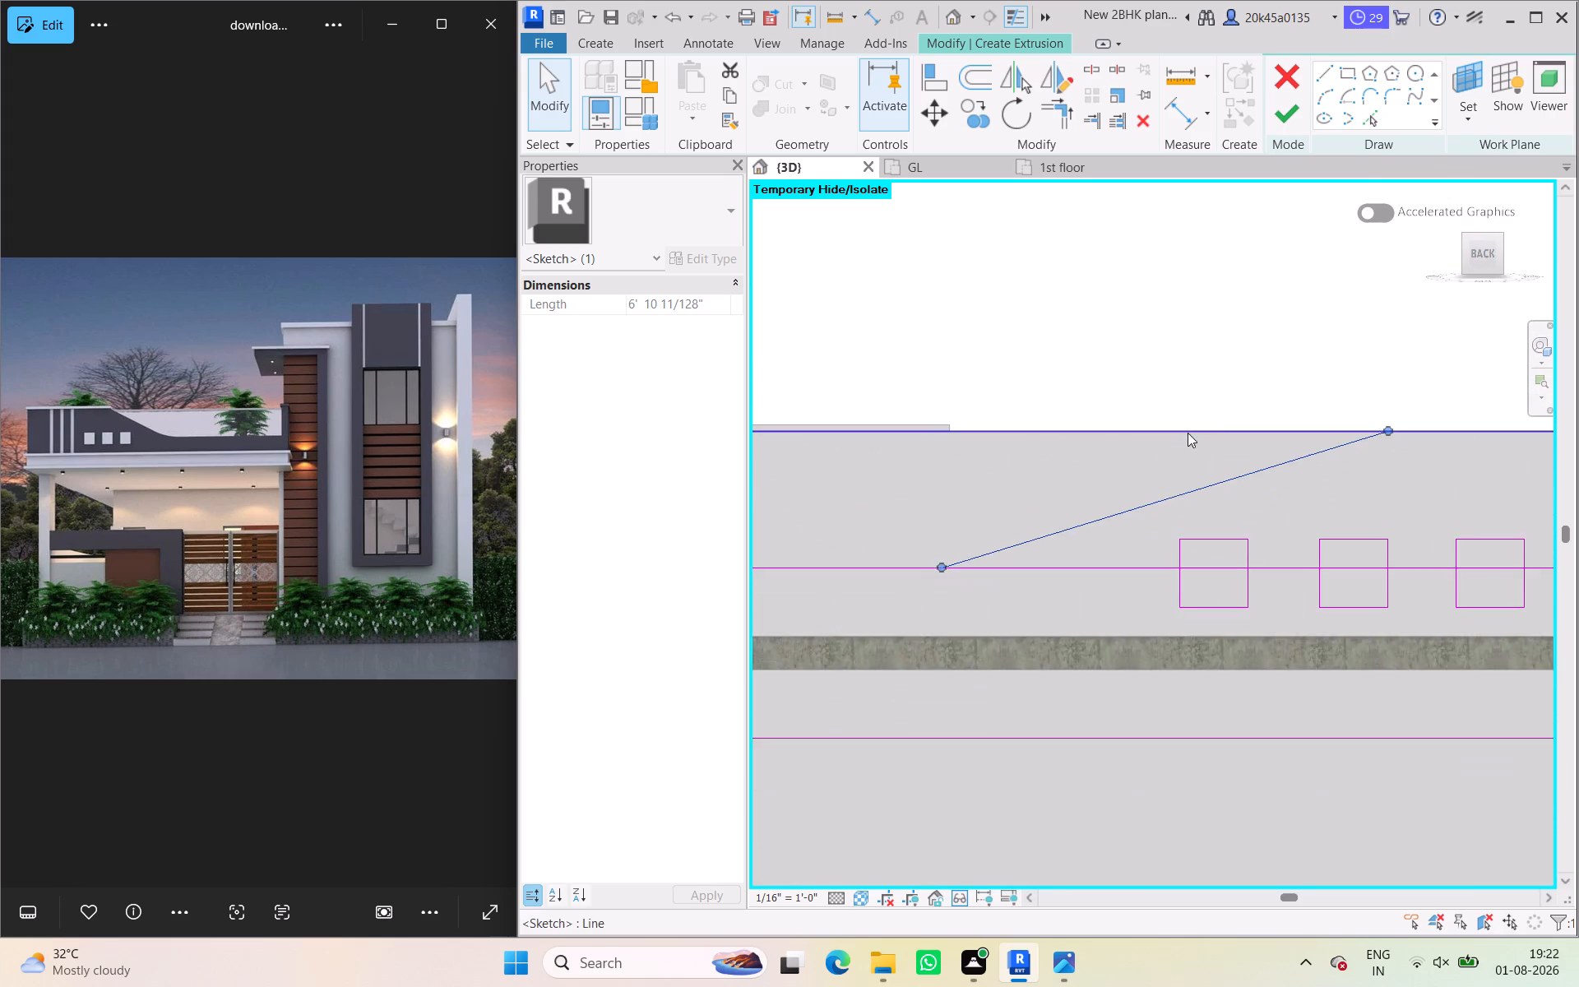
pyautogui.moveTo(1188, 433); pyautogui.dragTo(1271, 334, button='middle')
pyautogui.scroll(-9, 1206, 368)
pyautogui.moveTo(1213, 371); pyautogui.dragTo(1288, 356, button='middle')
pyautogui.scroll(-2, 1244, 351)
pyautogui.moveTo(1243, 351); pyautogui.dragTo(1208, 350, button='middle')
pyautogui.scroll(3, 1204, 377)
pyautogui.moveTo(1206, 377); pyautogui.dragTo(1206, 384, button='middle')
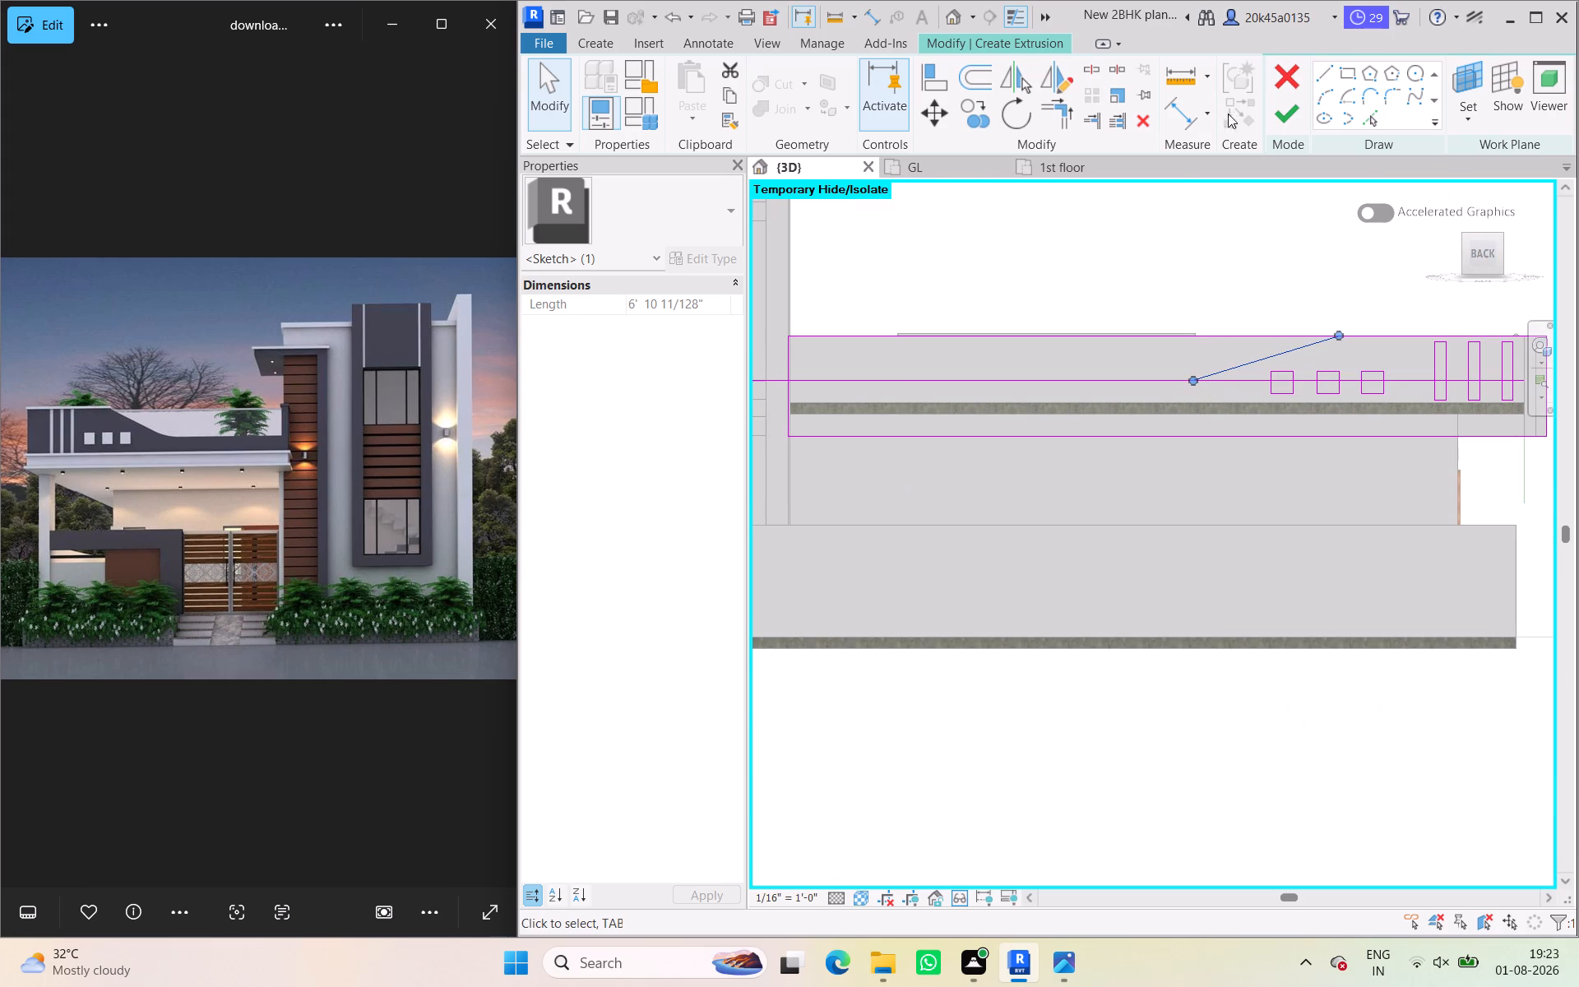
pyautogui.click(1057, 111)
pyautogui.click(1228, 364)
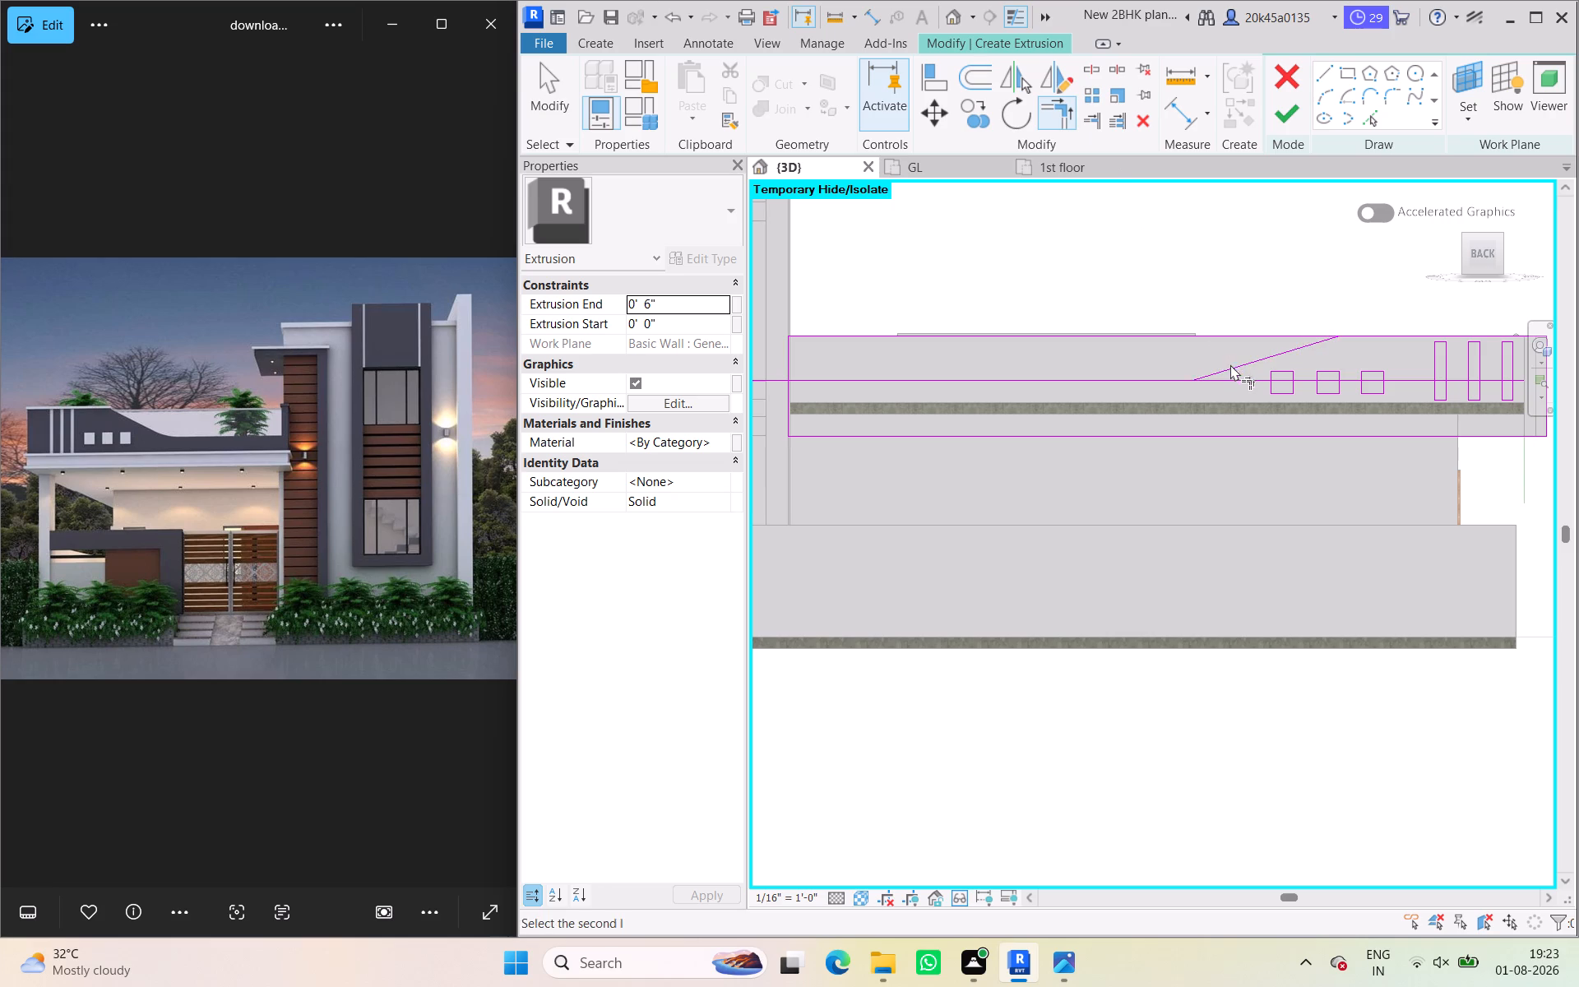
pyautogui.click(1231, 381)
pyautogui.scroll(-4, 1223, 339)
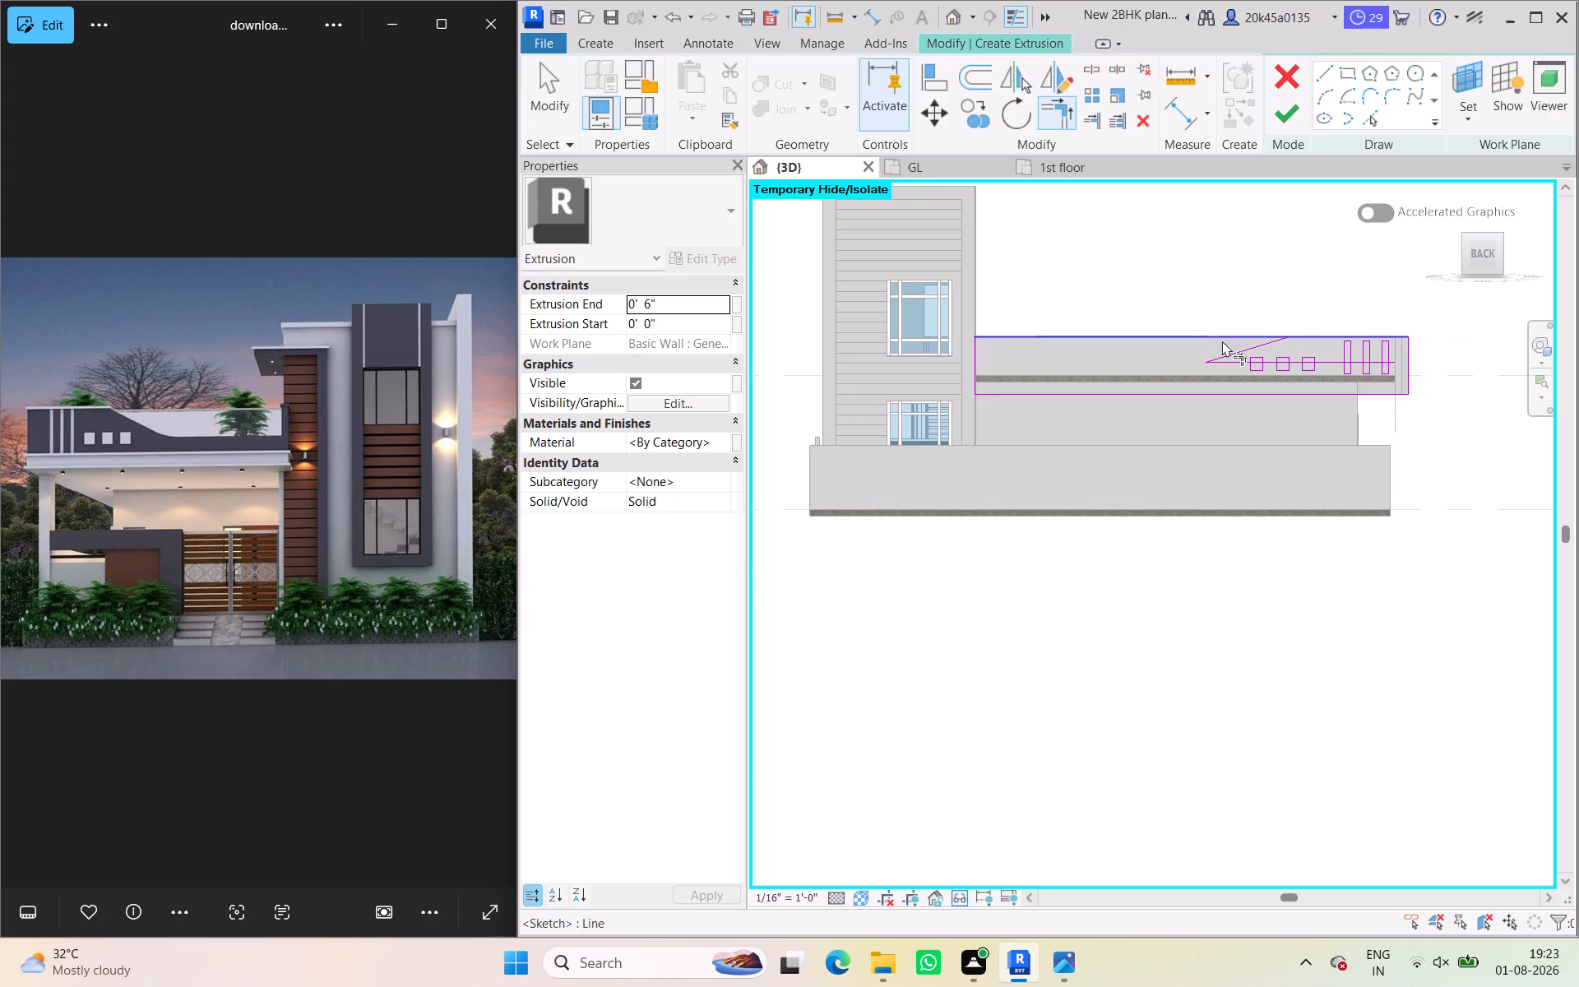
pyautogui.hotkey('ctrl', 'z')
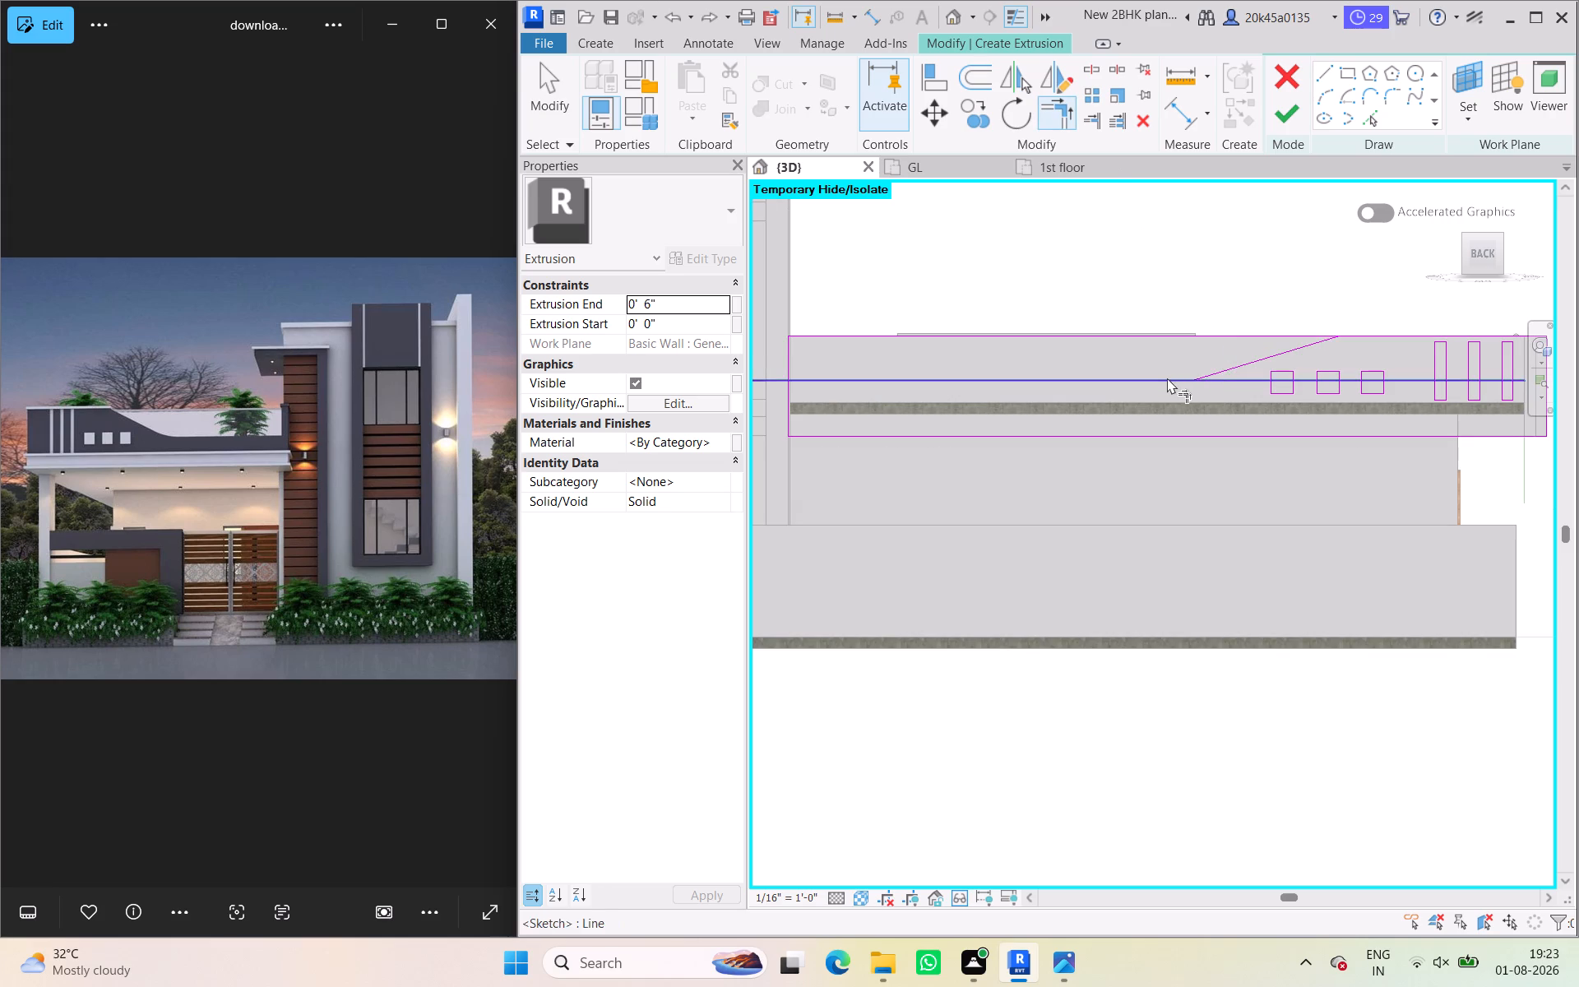
pyautogui.click(1167, 378)
pyautogui.click(1229, 365)
# Trim the profile's vertical edge beside the tower and the offset line into a corner.
pyautogui.scroll(-2, 1223, 355)
pyautogui.moveTo(1223, 355); pyautogui.dragTo(1222, 322, button='middle')
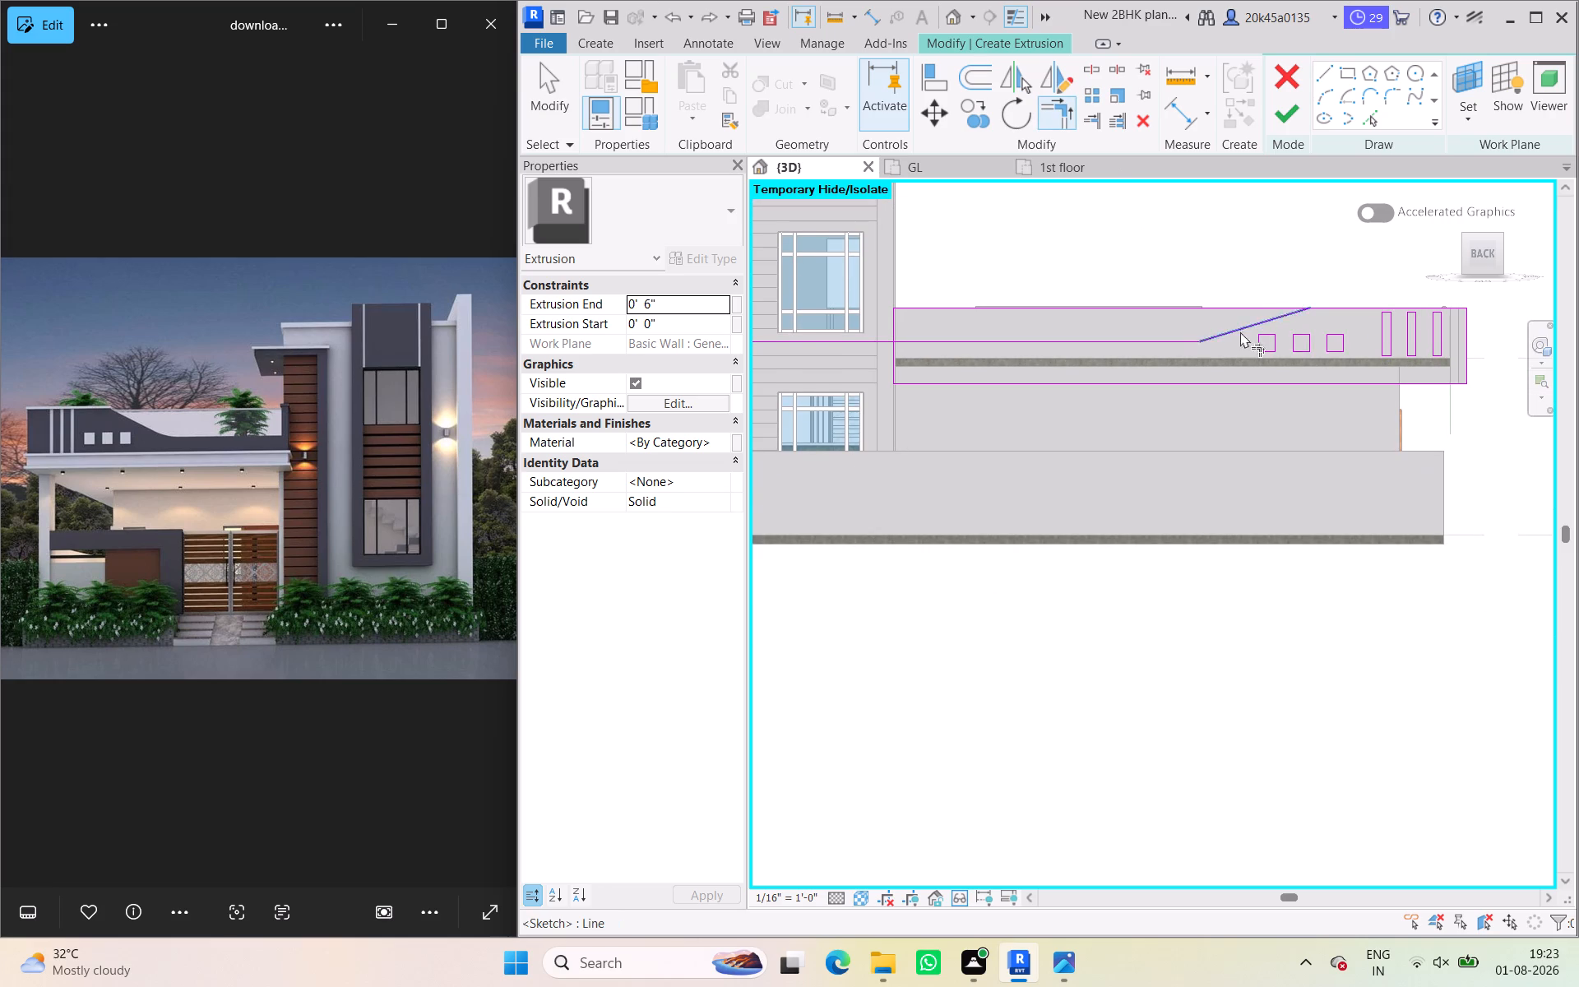
pyautogui.scroll(2, 947, 343)
pyautogui.moveTo(972, 347); pyautogui.dragTo(1063, 352, button='middle')
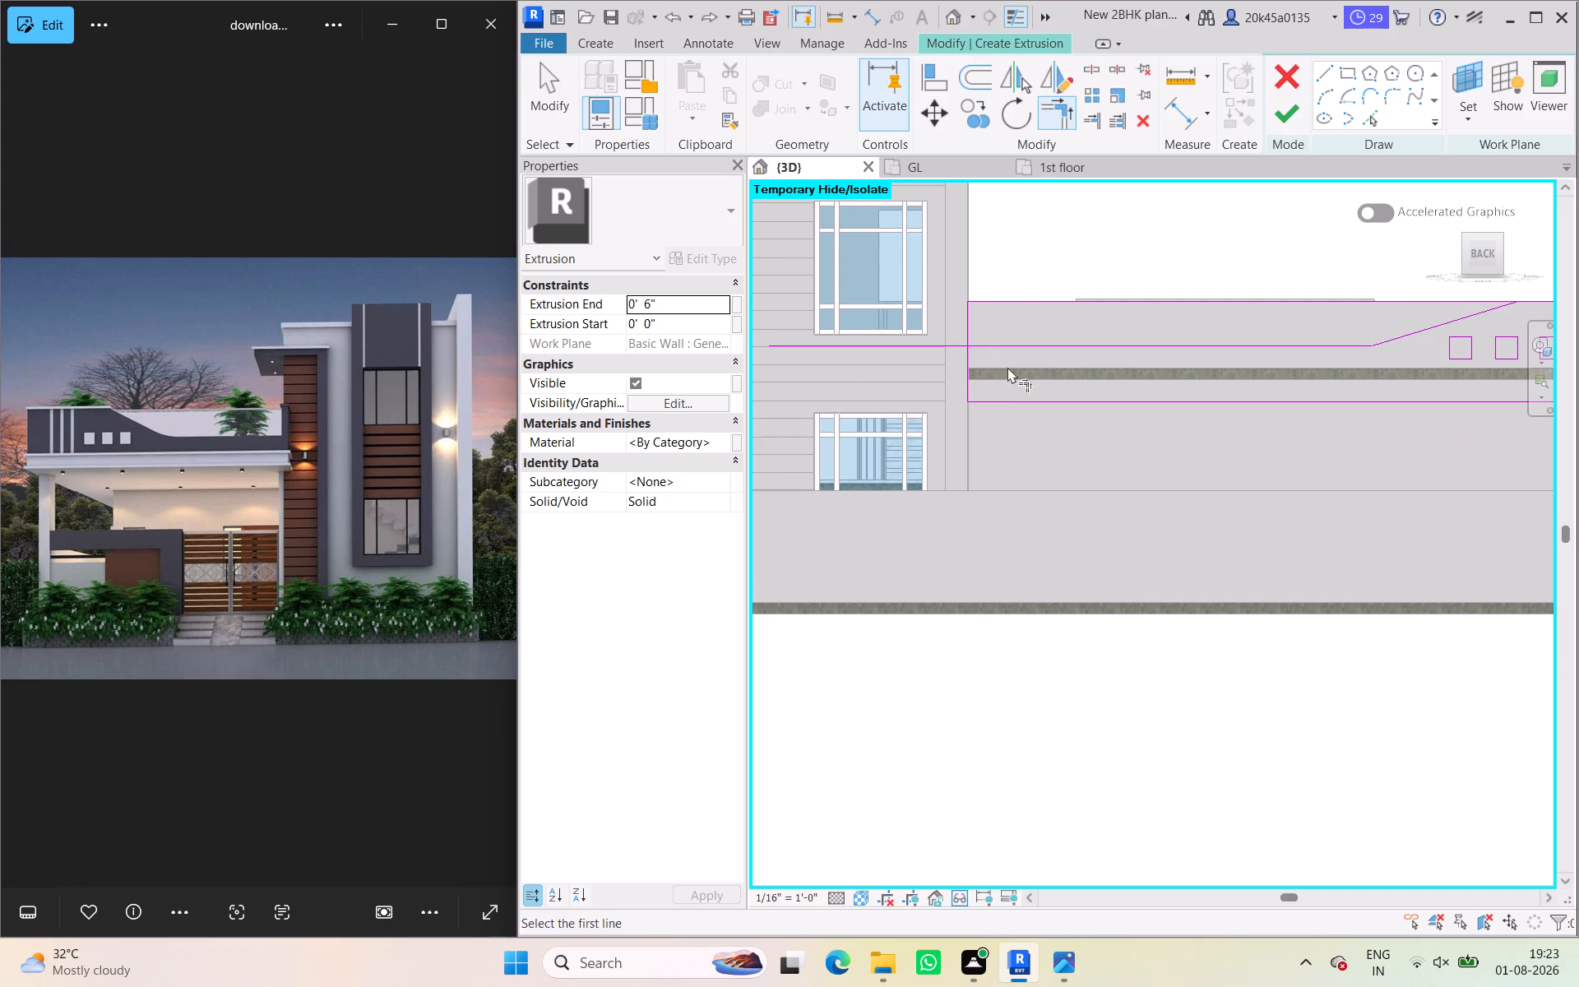
pyautogui.click(972, 359)
pyautogui.click(996, 347)
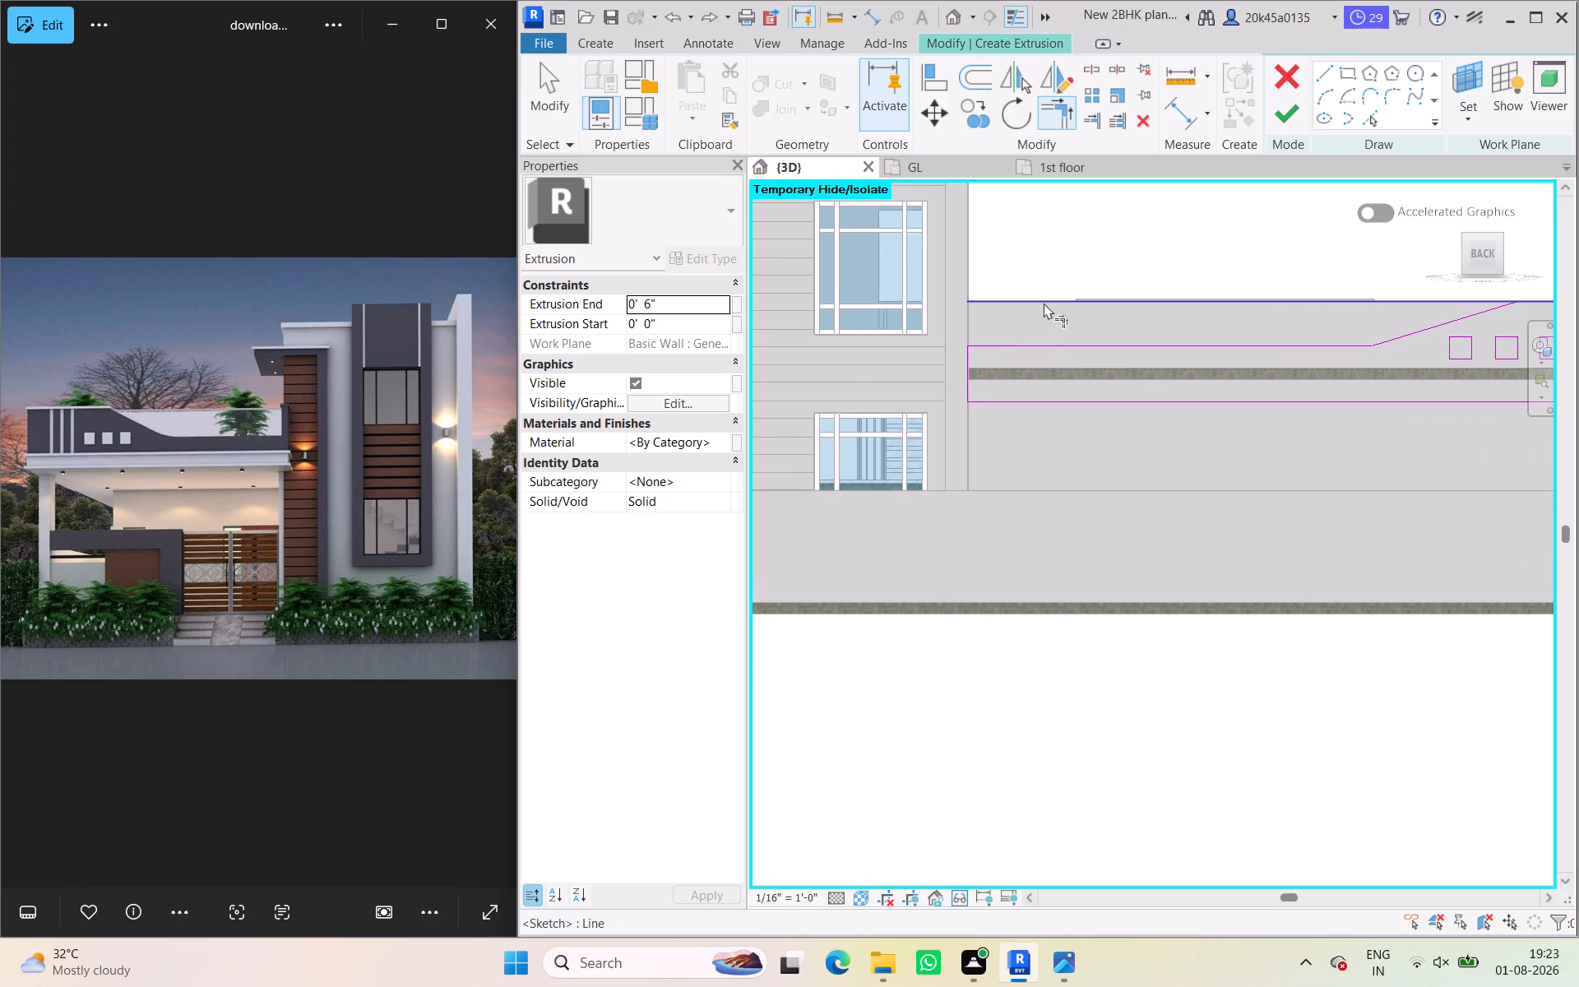
# Trim the profile's top edge to the sloped line's upper end, keeping the portion above the slots.
pyautogui.scroll(-3, 1044, 325)
pyautogui.moveTo(1040, 332); pyautogui.dragTo(1005, 372, button='middle')
pyautogui.click(1308, 353)
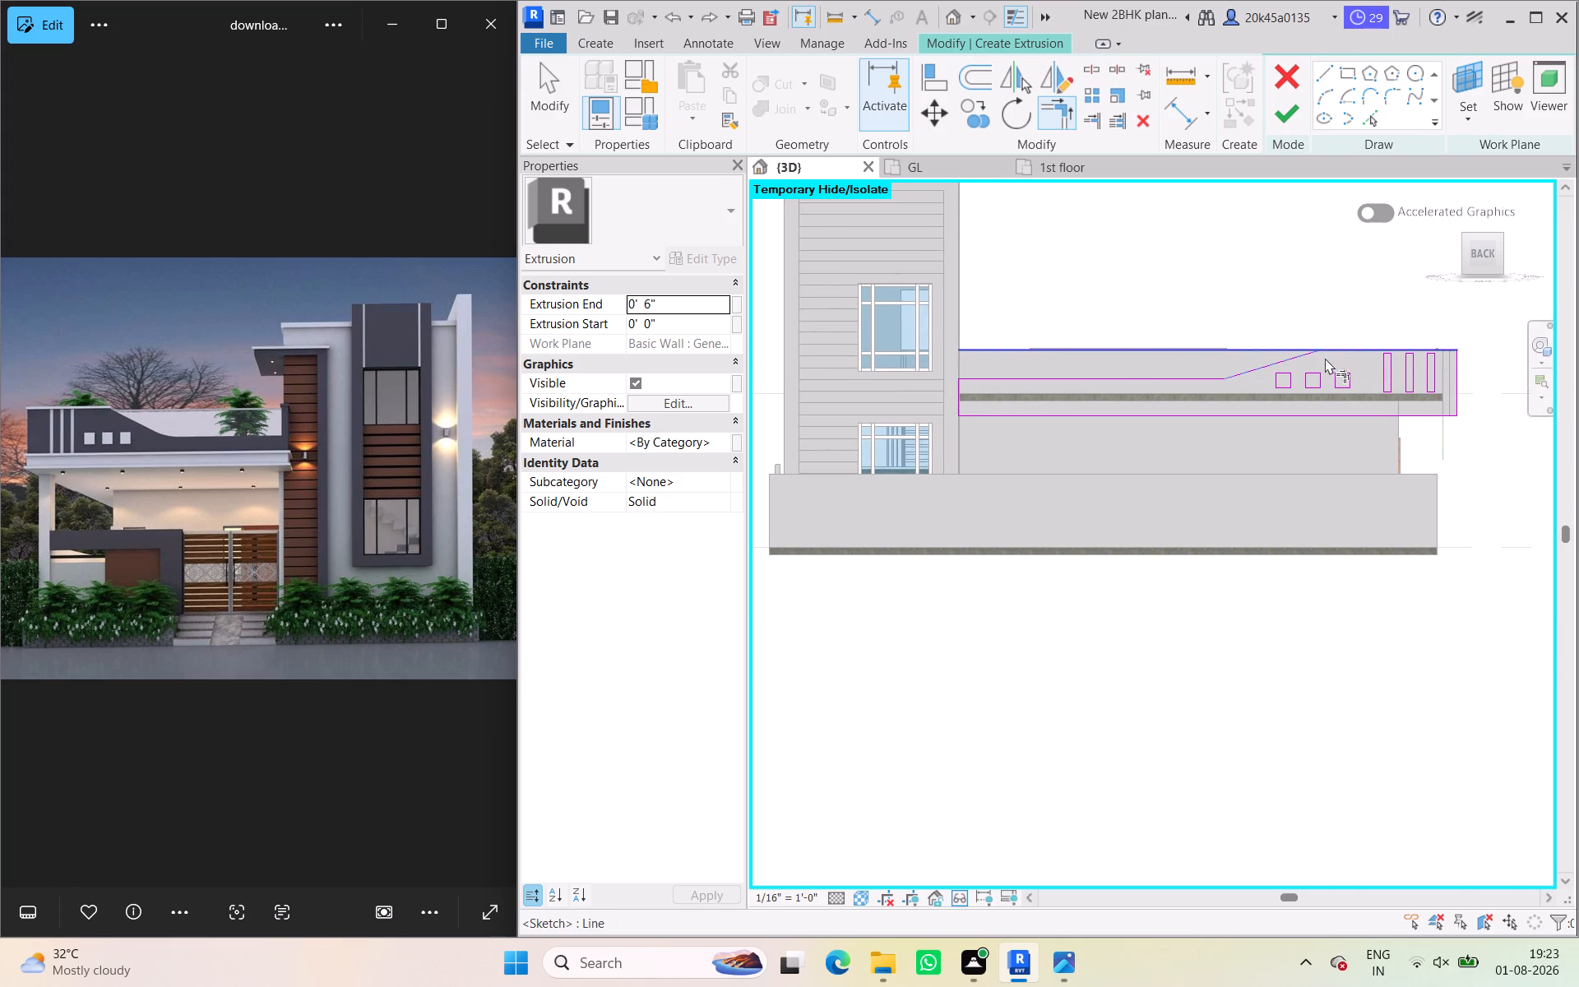
pyautogui.click(1340, 350)
pyautogui.scroll(-2, 1306, 364)
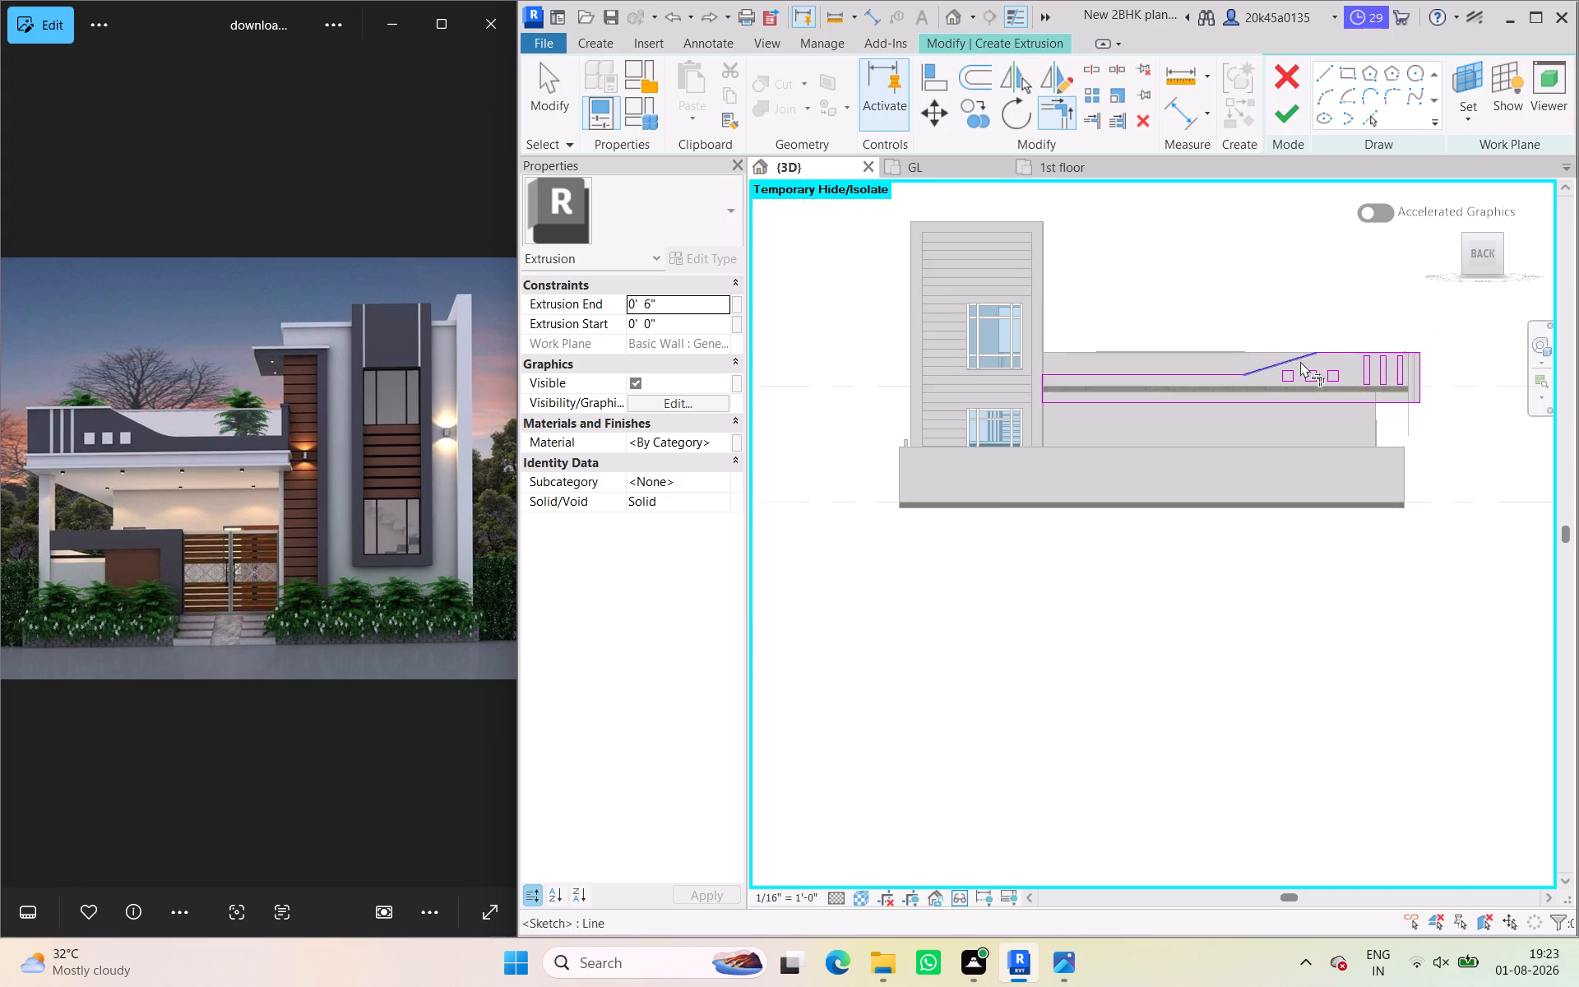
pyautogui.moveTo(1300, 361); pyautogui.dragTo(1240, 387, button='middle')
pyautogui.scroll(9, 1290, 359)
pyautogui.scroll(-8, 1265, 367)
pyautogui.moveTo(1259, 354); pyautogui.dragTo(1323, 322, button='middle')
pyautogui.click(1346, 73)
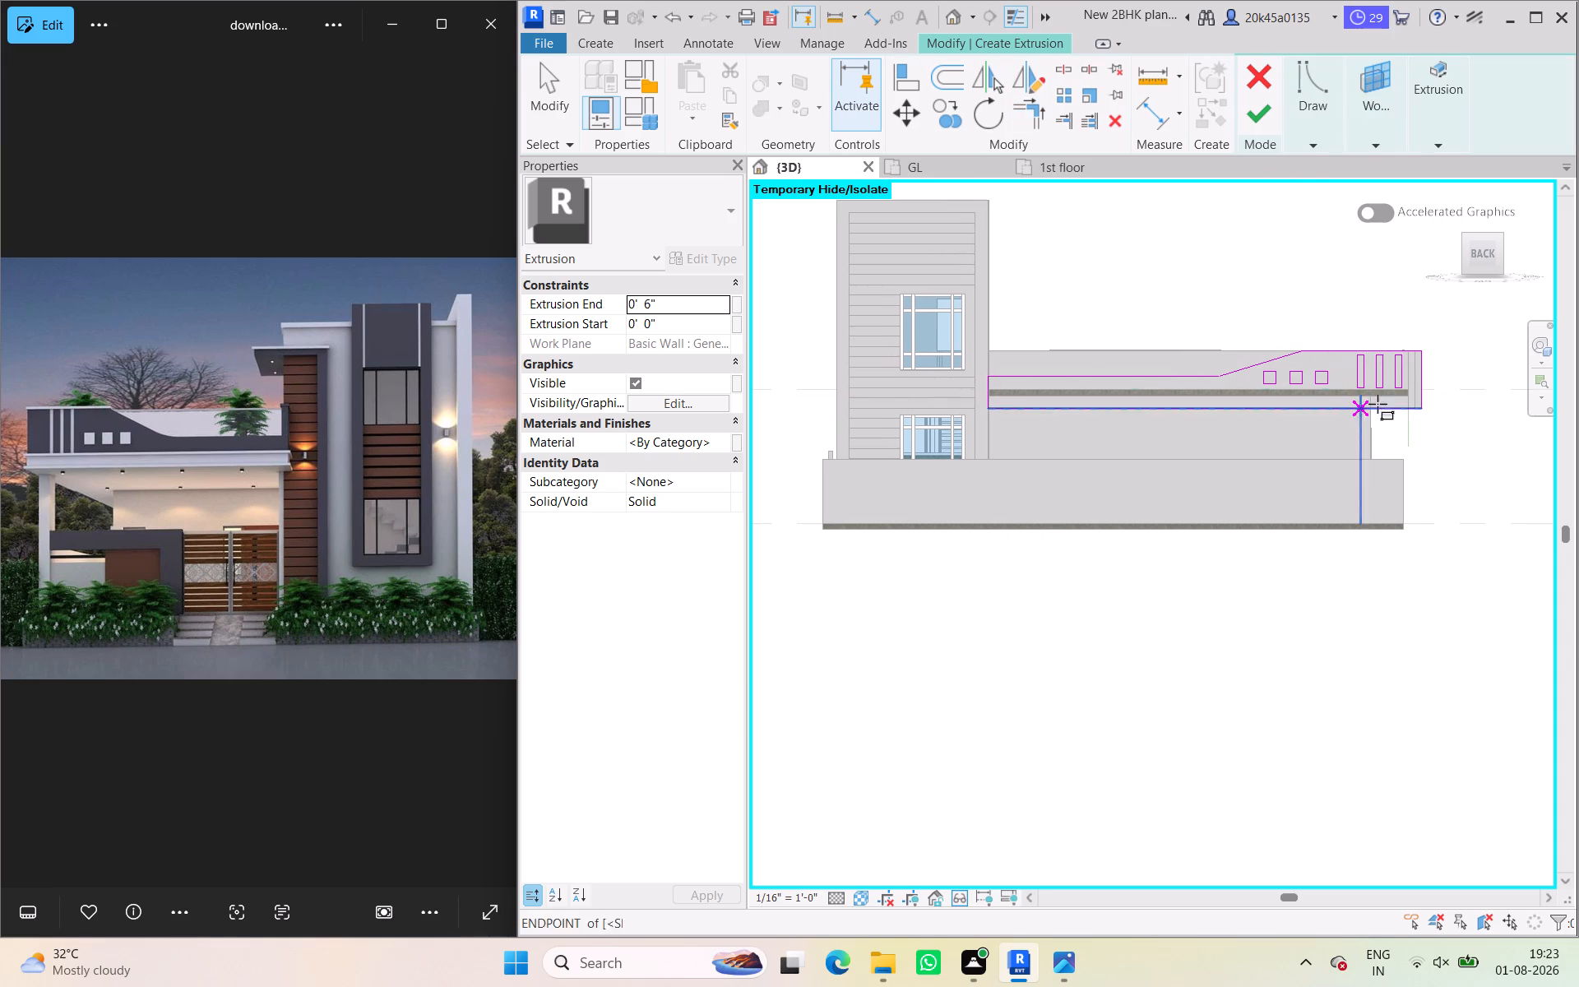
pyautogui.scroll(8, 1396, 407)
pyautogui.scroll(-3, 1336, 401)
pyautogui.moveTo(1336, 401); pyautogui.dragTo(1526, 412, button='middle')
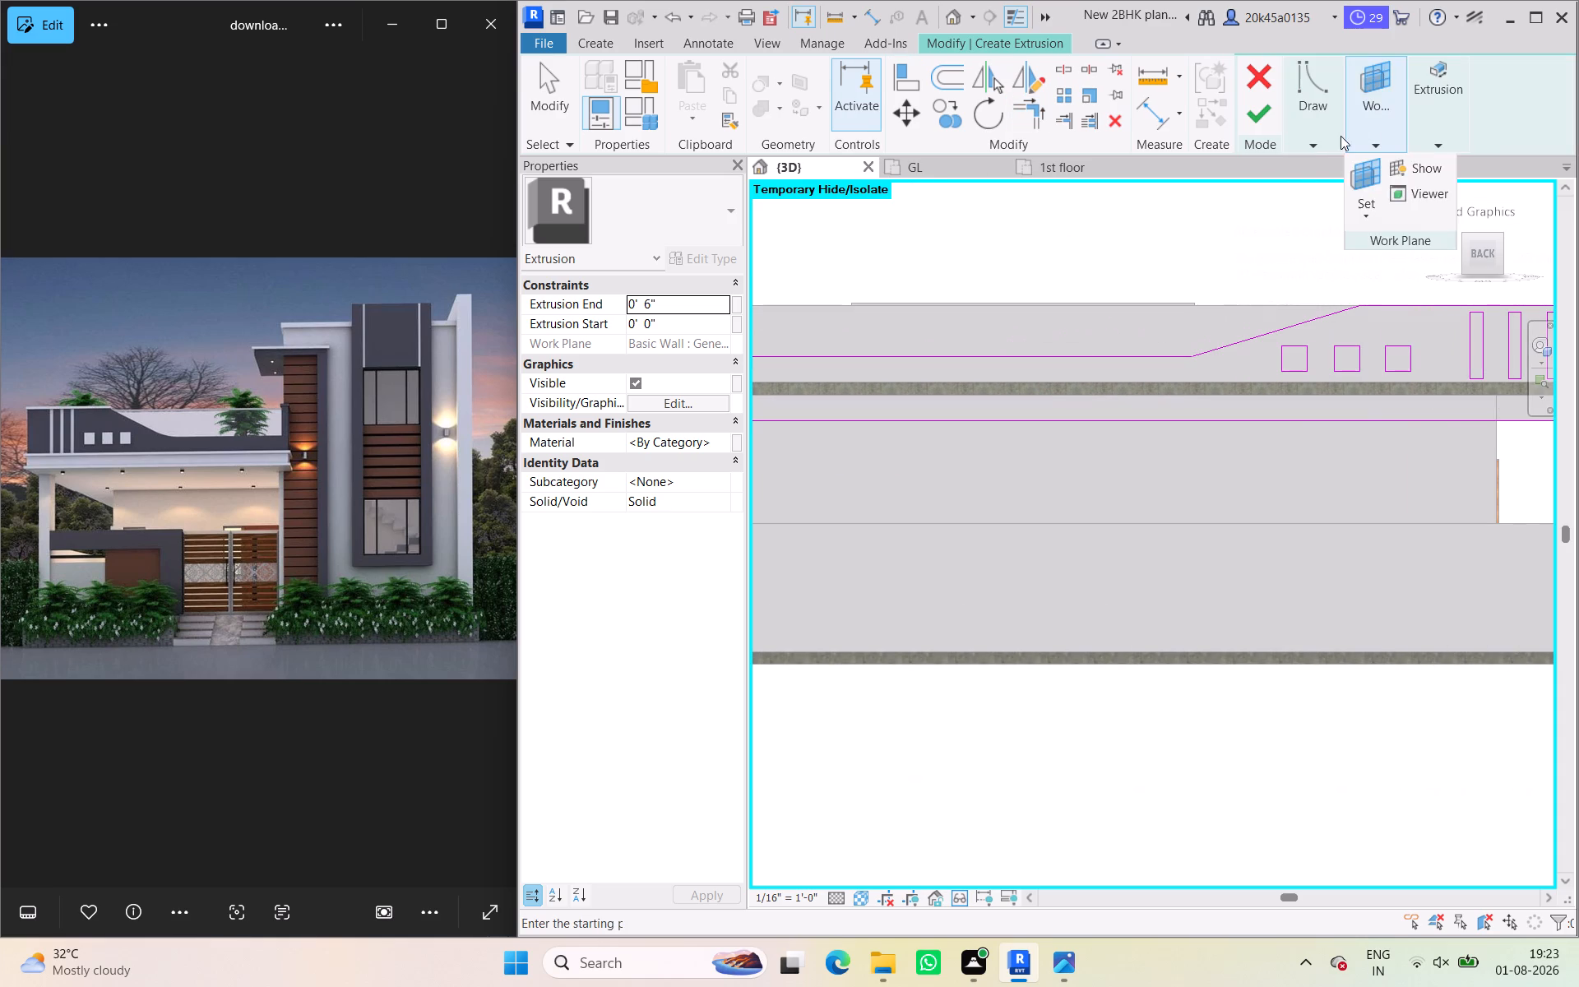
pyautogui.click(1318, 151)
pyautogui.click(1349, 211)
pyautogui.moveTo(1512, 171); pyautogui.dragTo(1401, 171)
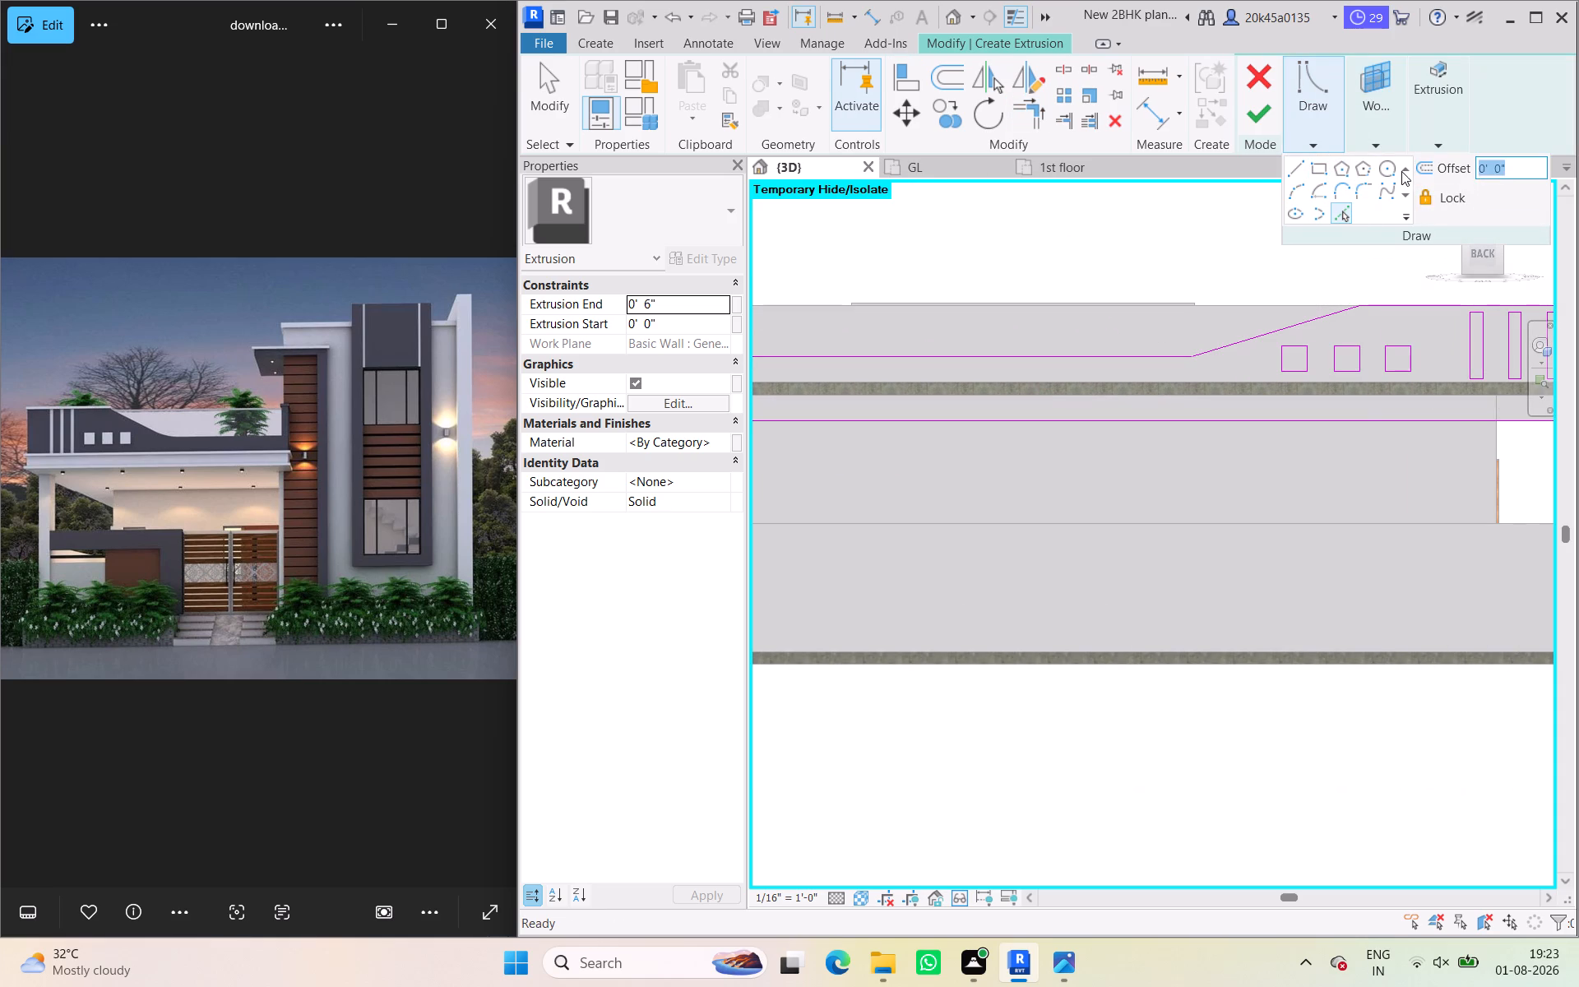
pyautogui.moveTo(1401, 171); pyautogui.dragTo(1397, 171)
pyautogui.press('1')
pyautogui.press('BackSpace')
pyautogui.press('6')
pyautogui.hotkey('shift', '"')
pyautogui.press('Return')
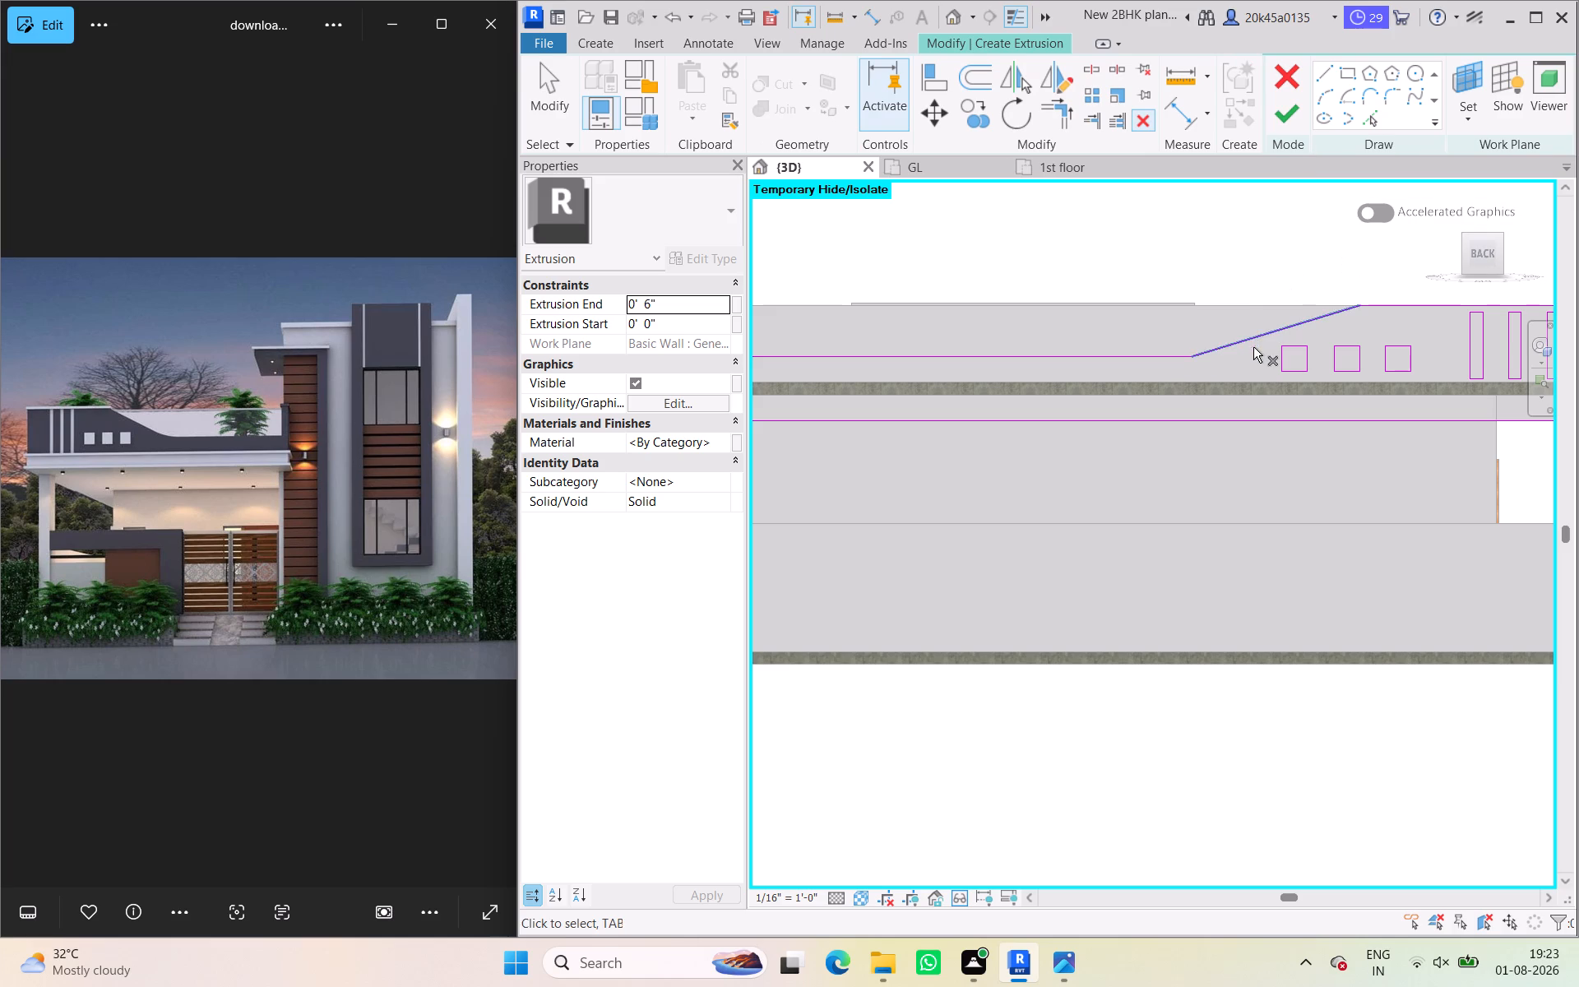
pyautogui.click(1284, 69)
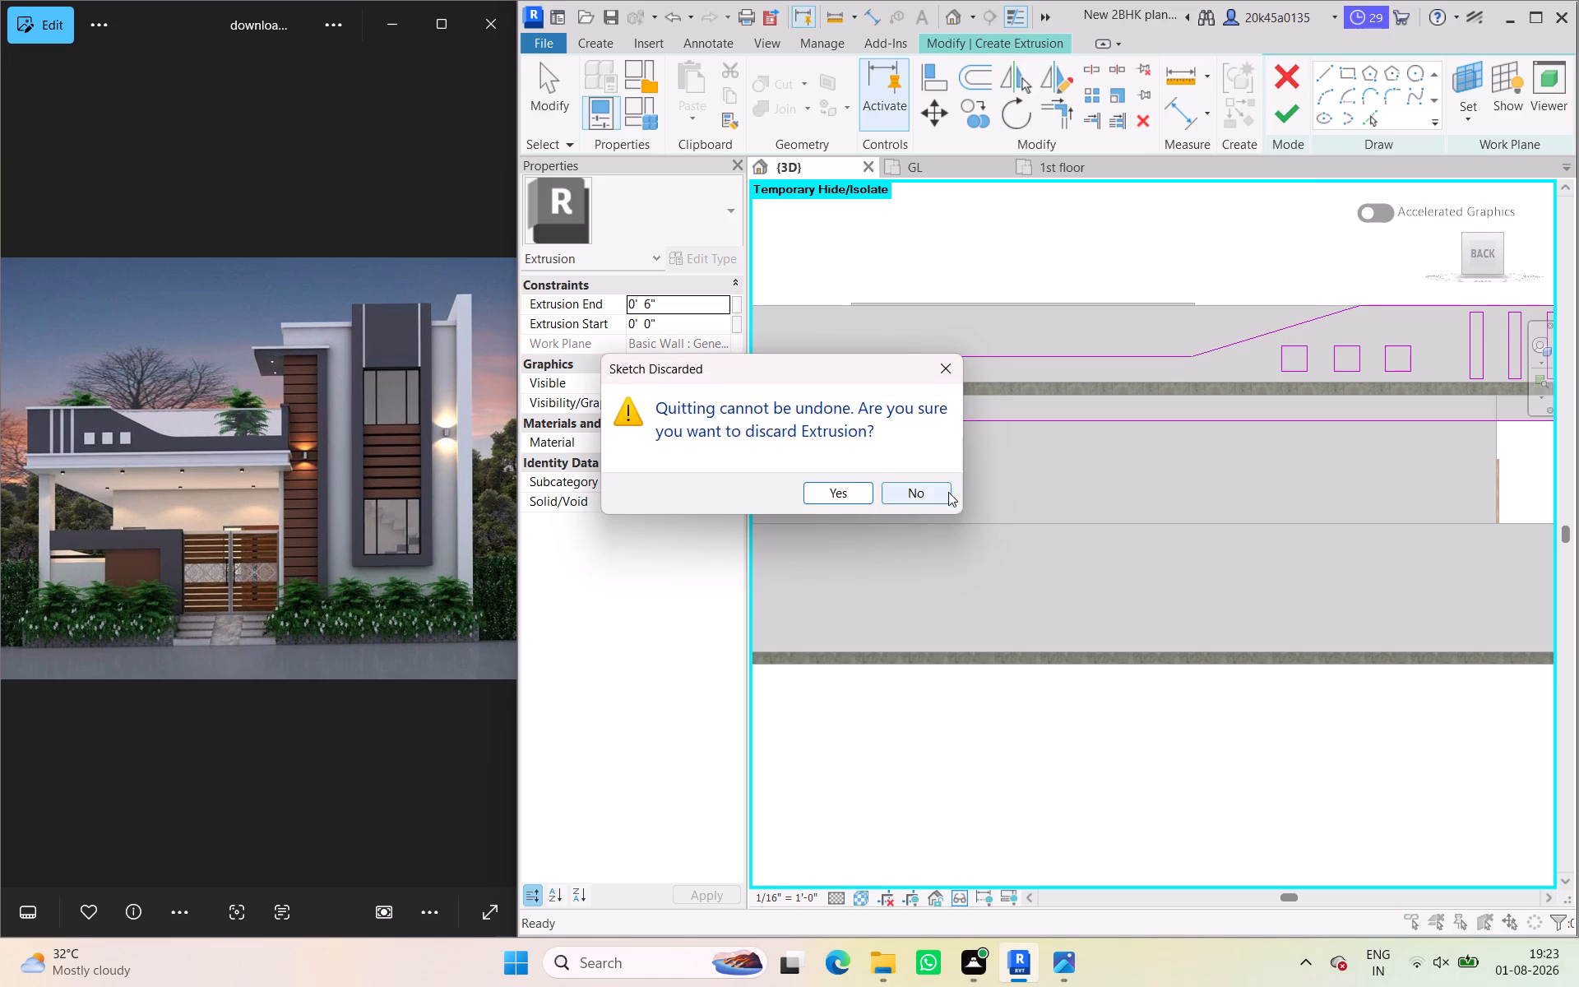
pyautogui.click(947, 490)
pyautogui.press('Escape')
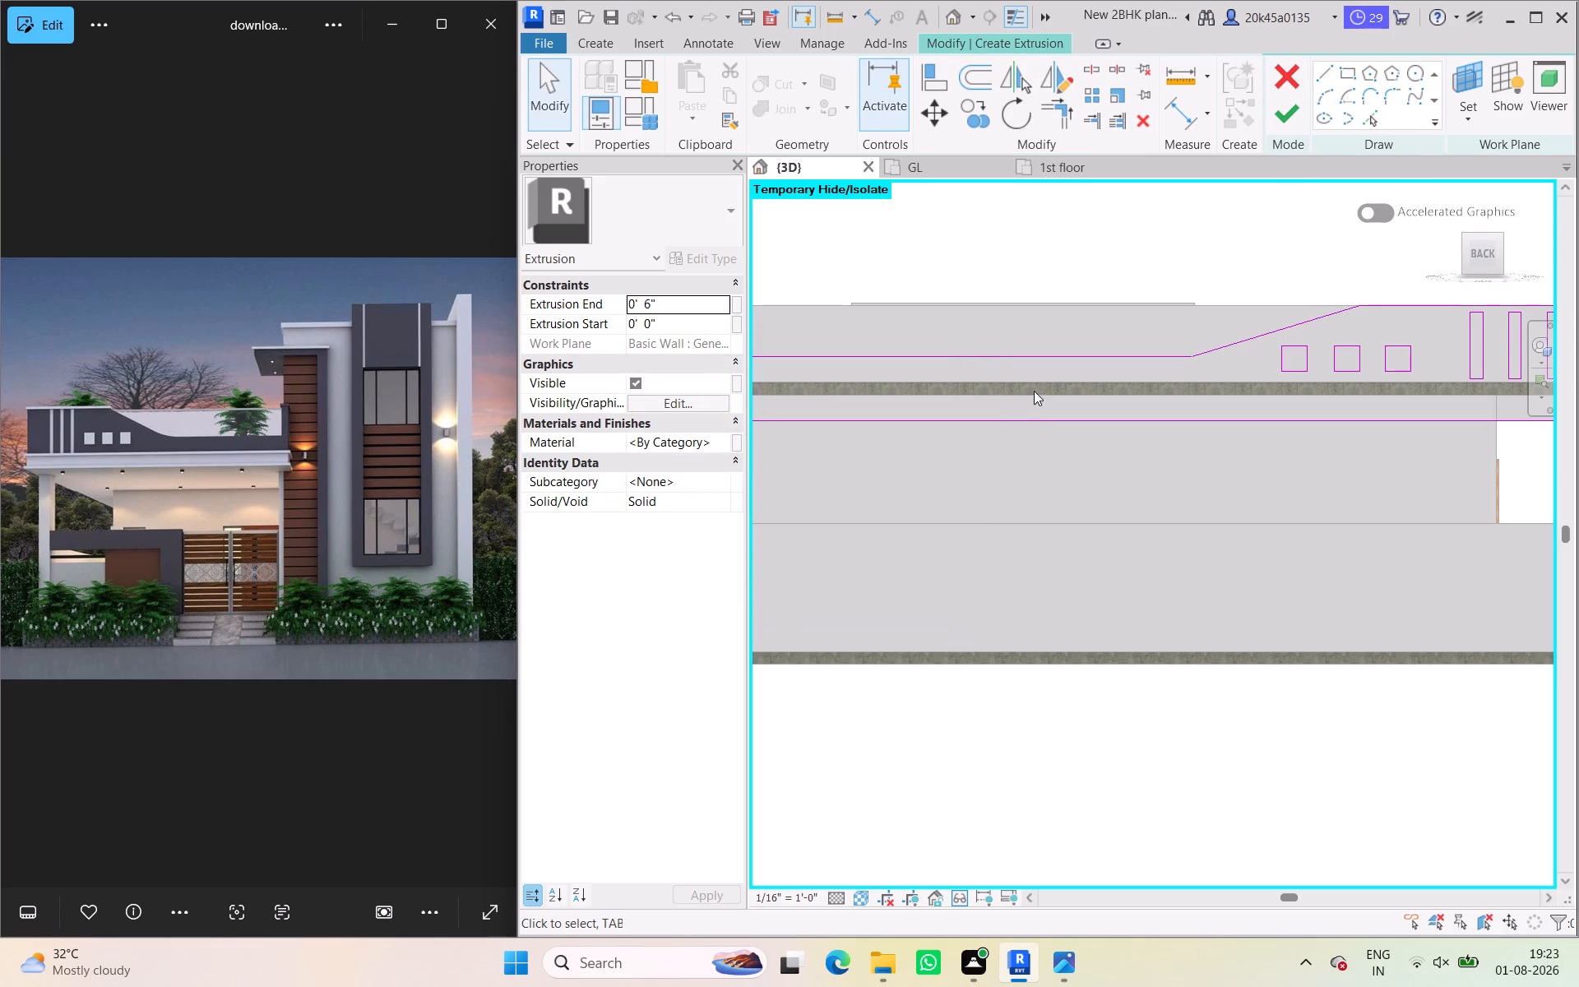
# Finish the stepped back parapet sketch, including its square and slot openings, as a 0' 6" extrusion.
pyautogui.scroll(-8, 1044, 386)
pyautogui.click(1275, 114)
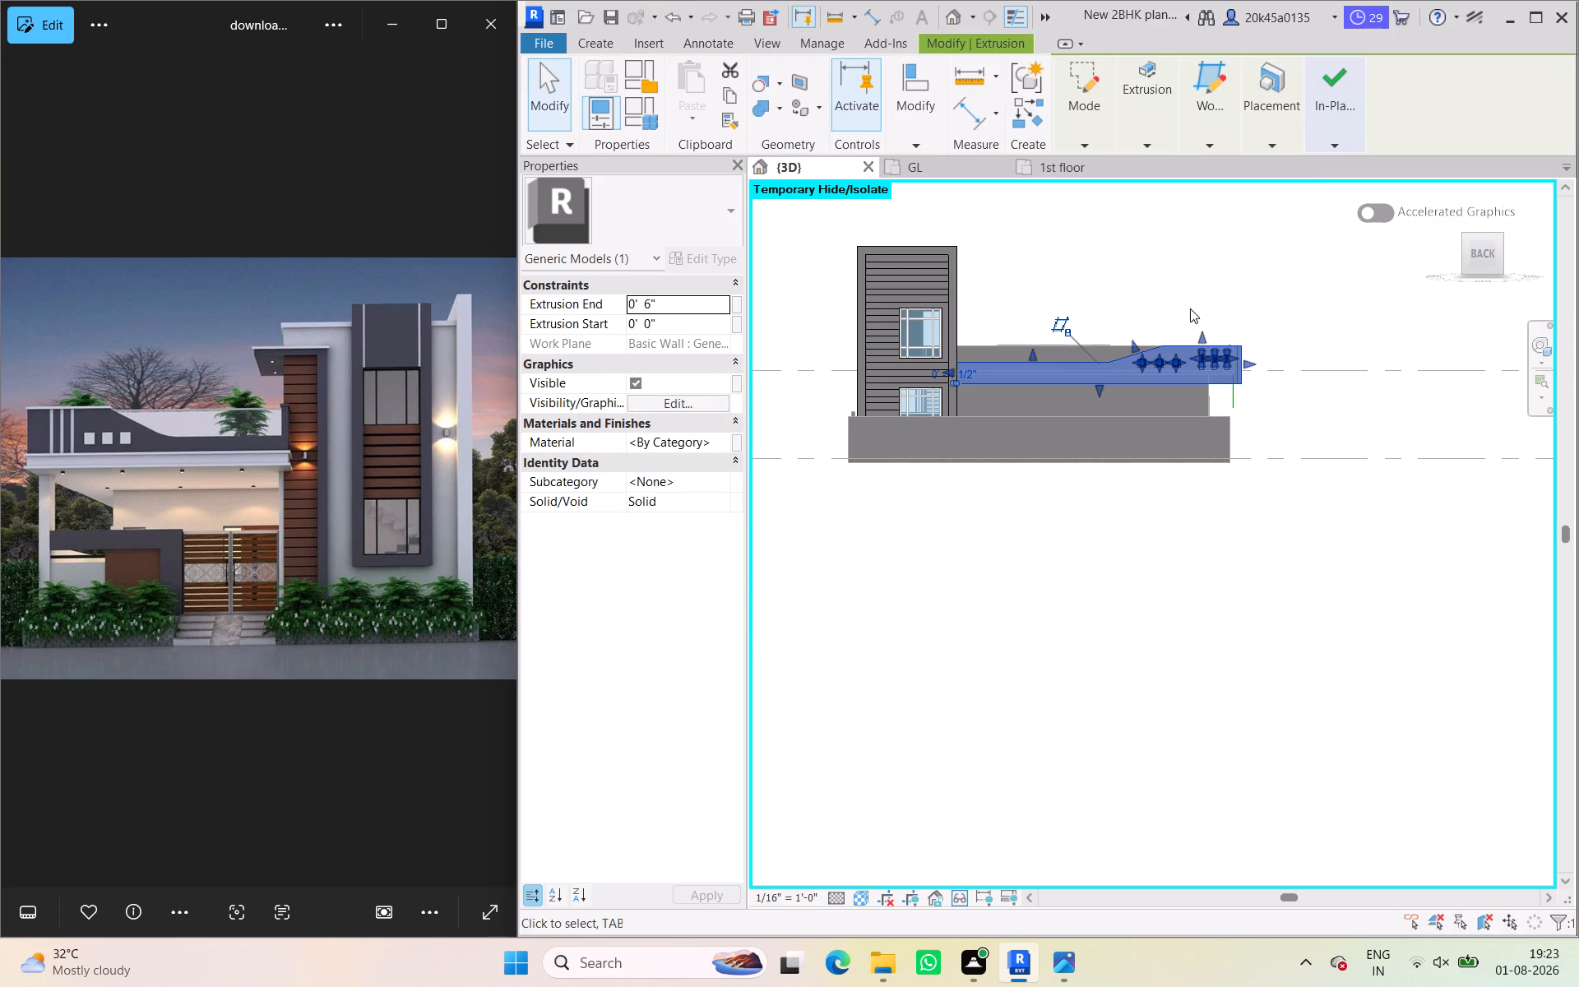
# Start a new extrusion in the same in-place model with the parapet extrusion's back face as its work plane.
pyautogui.click(600, 44)
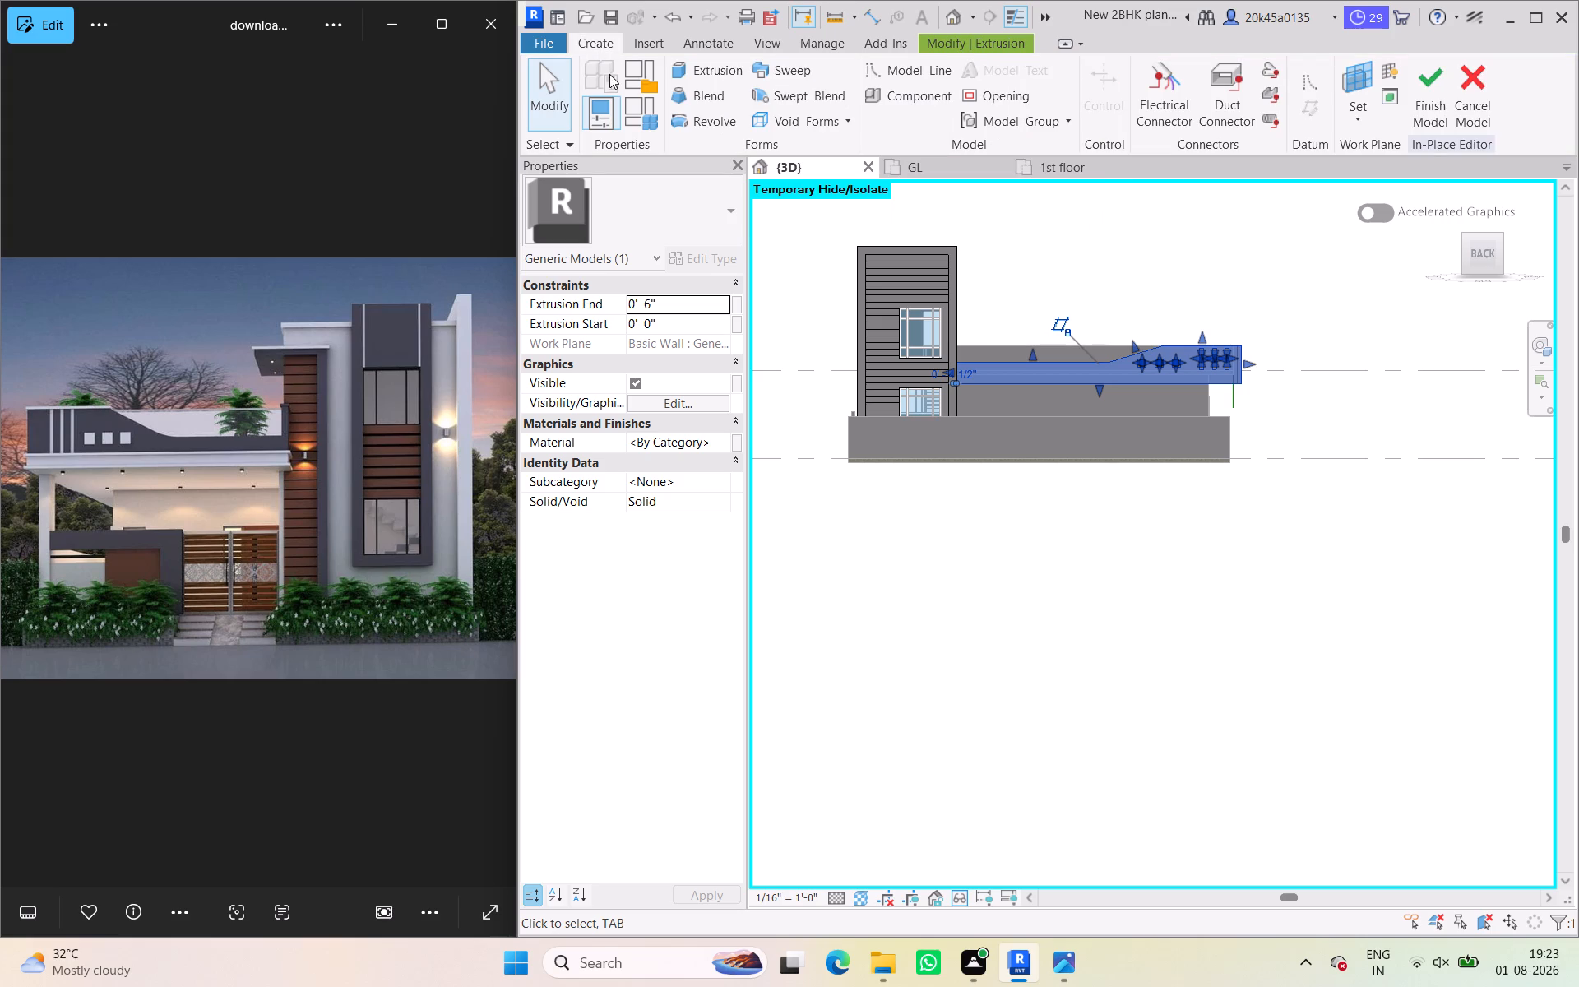
pyautogui.click(718, 65)
pyautogui.click(1377, 141)
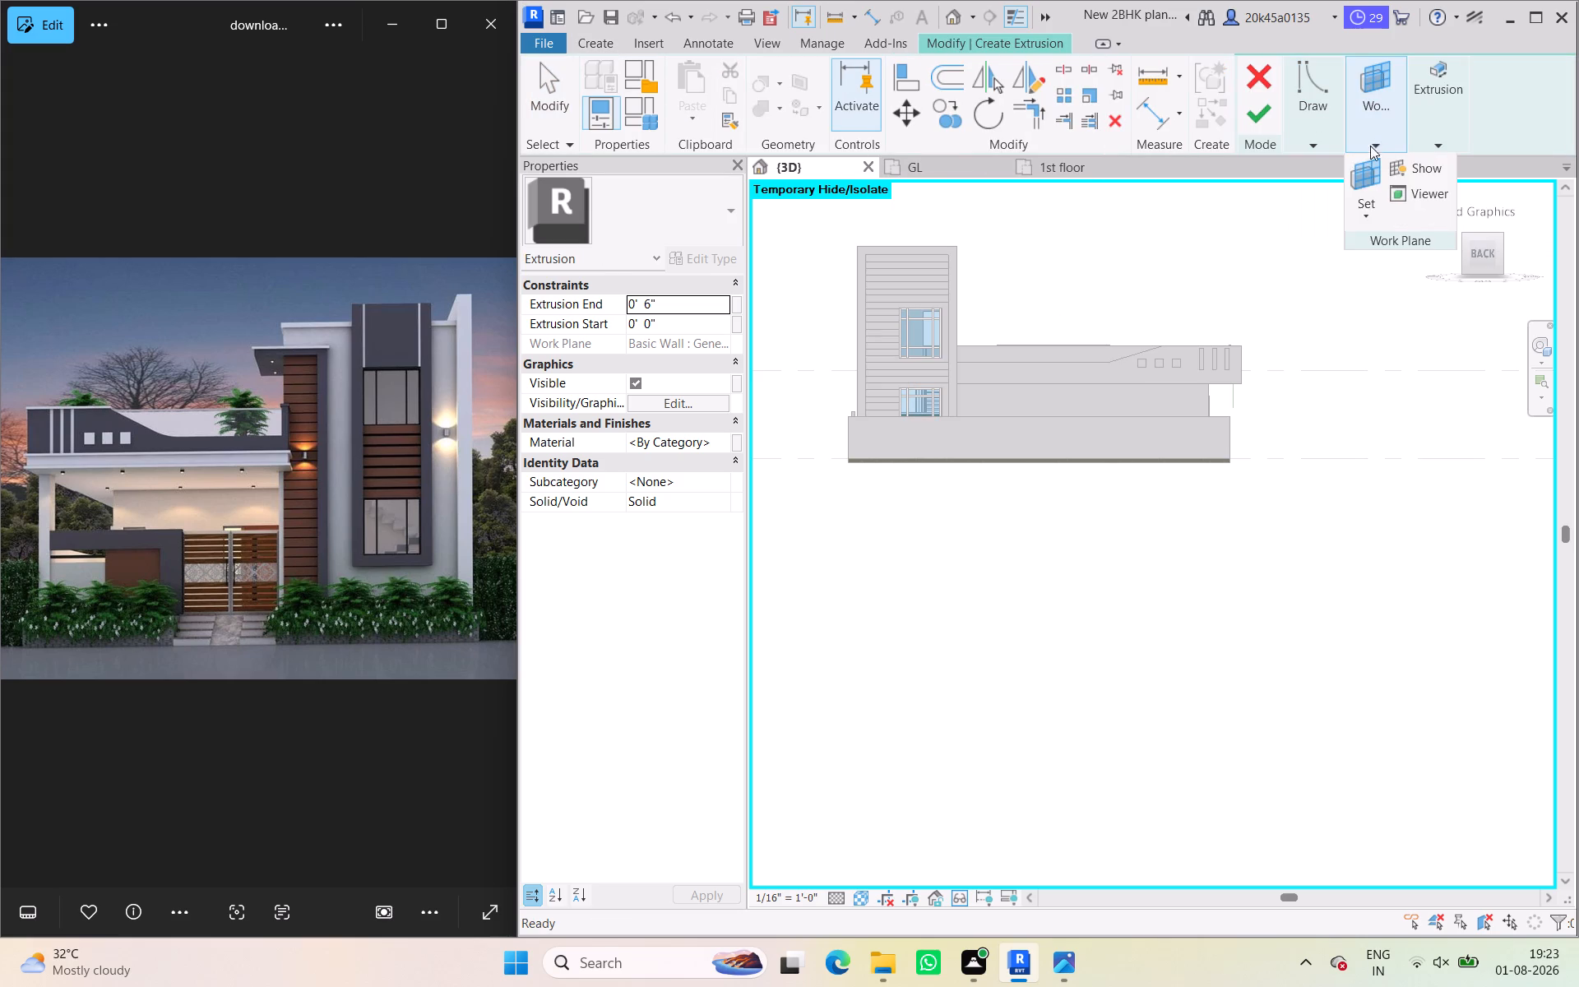
pyautogui.click(1369, 212)
pyautogui.click(1387, 296)
pyautogui.click(1096, 379)
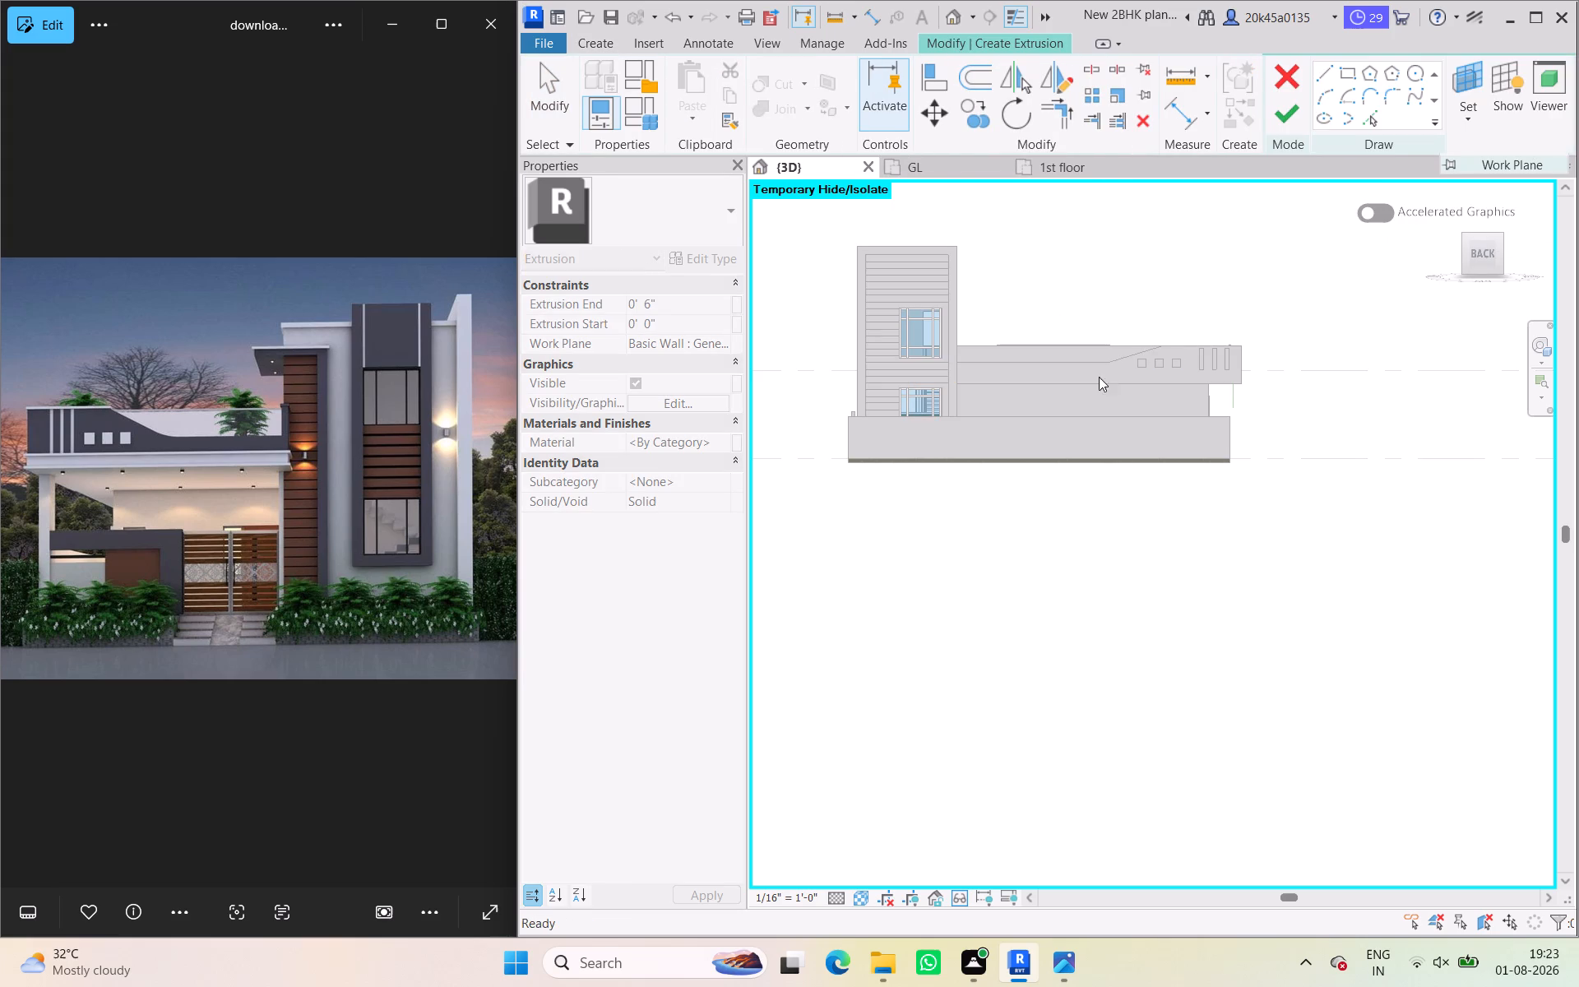
# Pick the parapet's bottom edge and its outer vertical edge, away from the tower, as sketch lines with no offset.
pyautogui.click(1302, 140)
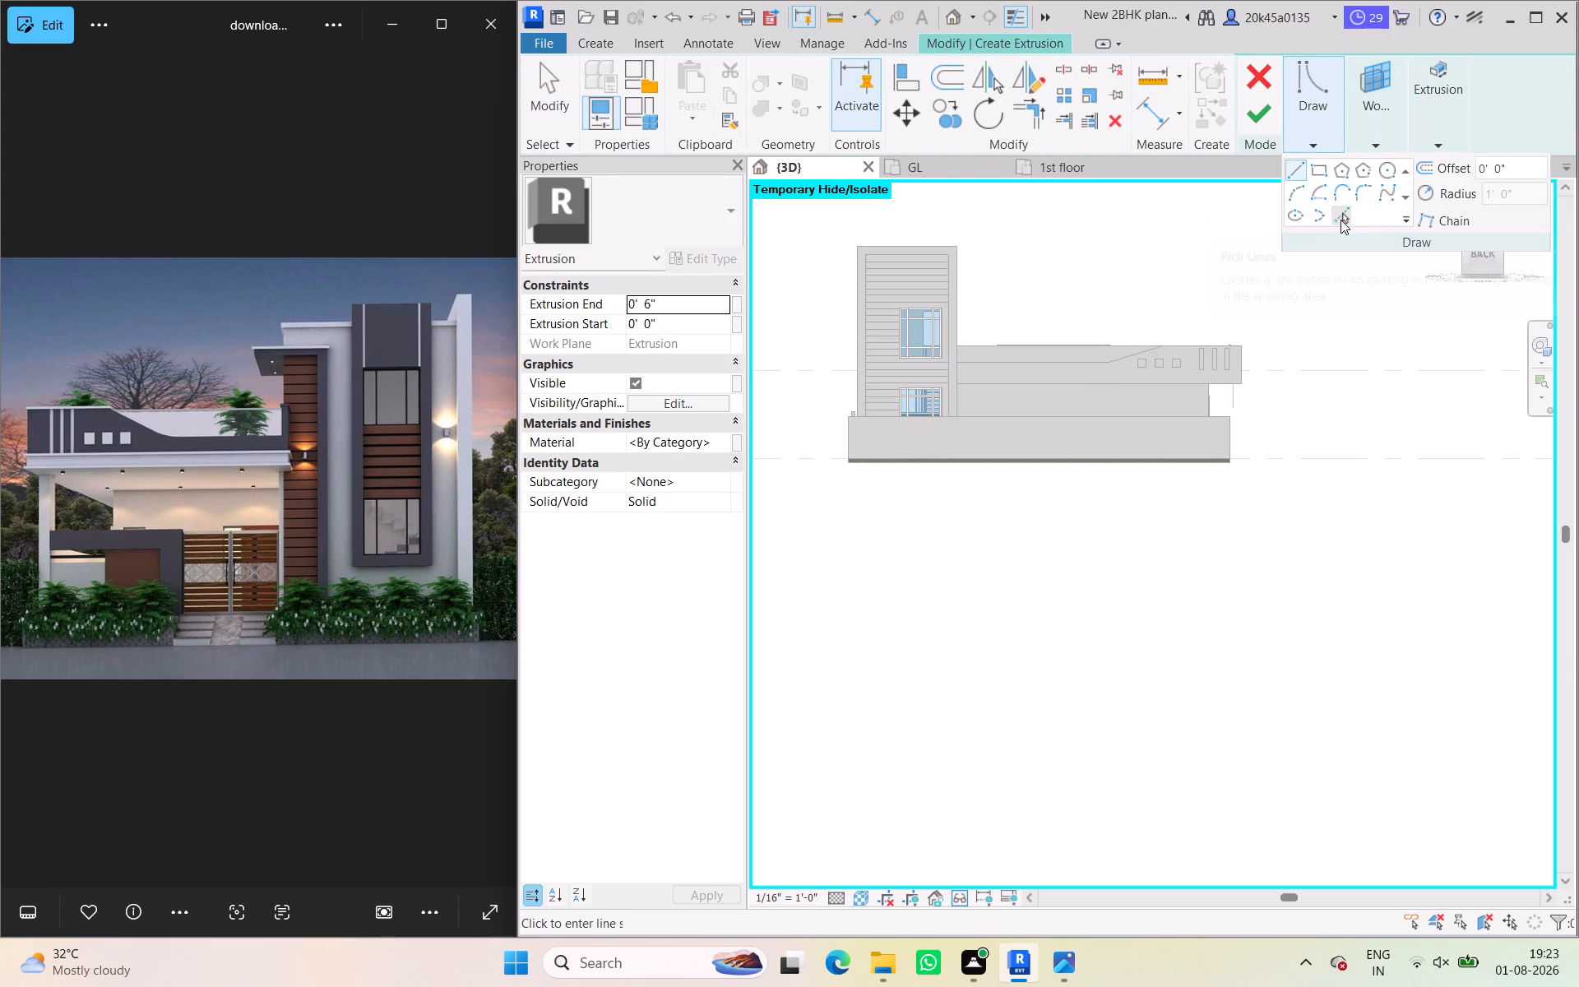
pyautogui.click(1342, 221)
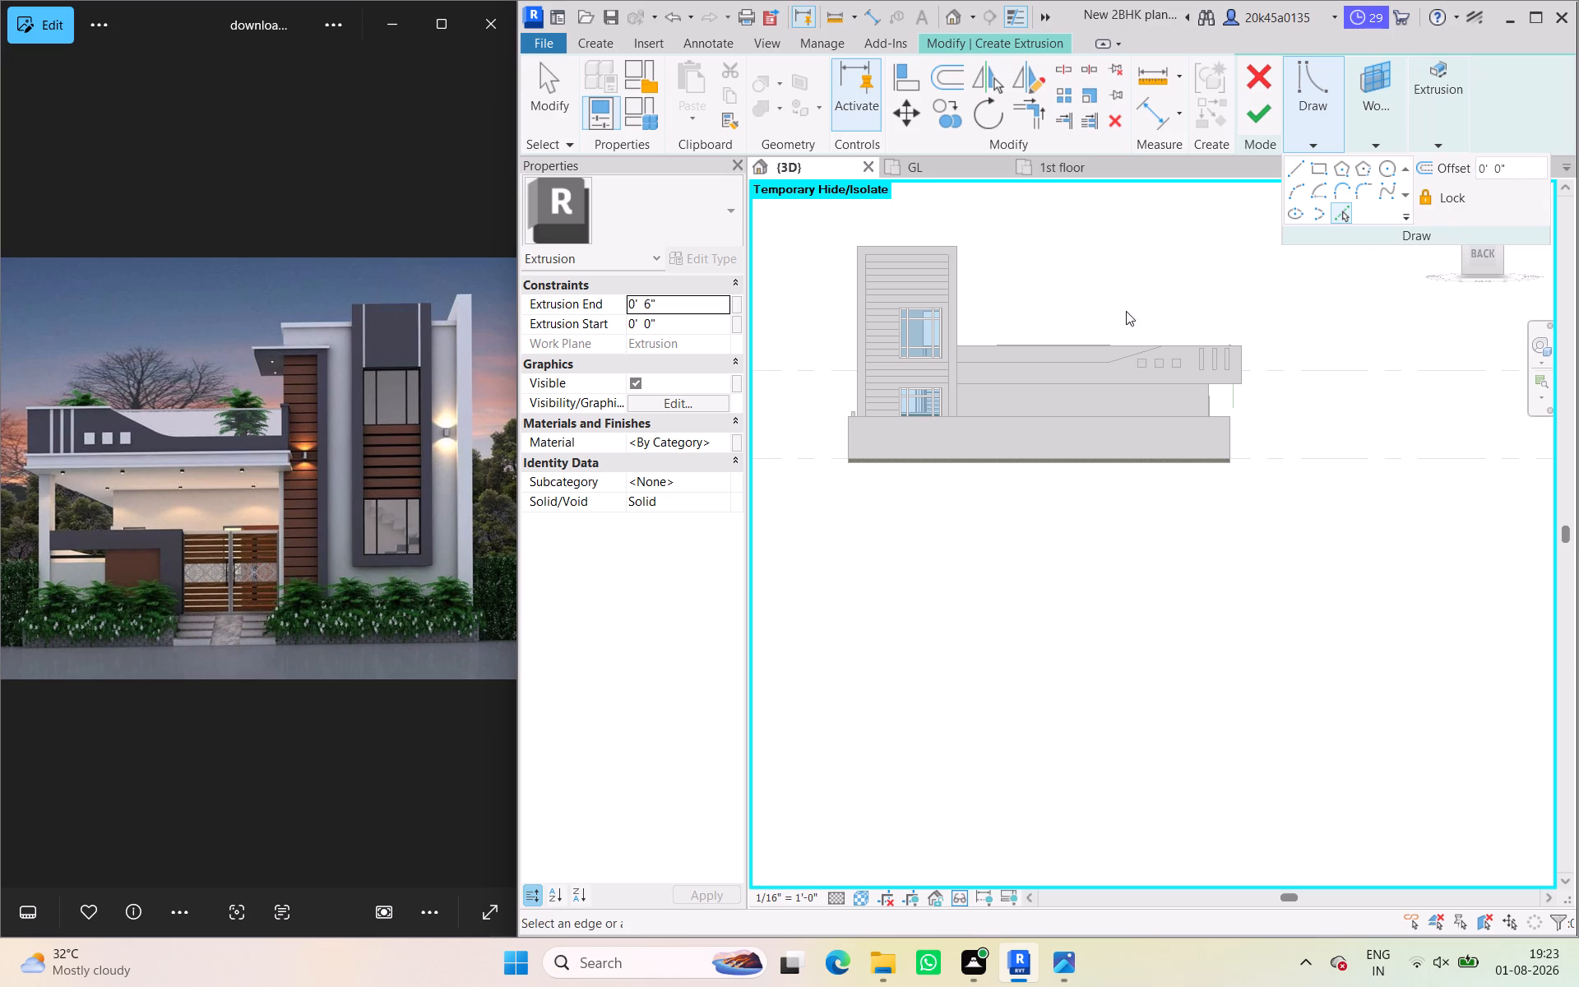
pyautogui.click(1026, 374)
pyautogui.scroll(2, 961, 368)
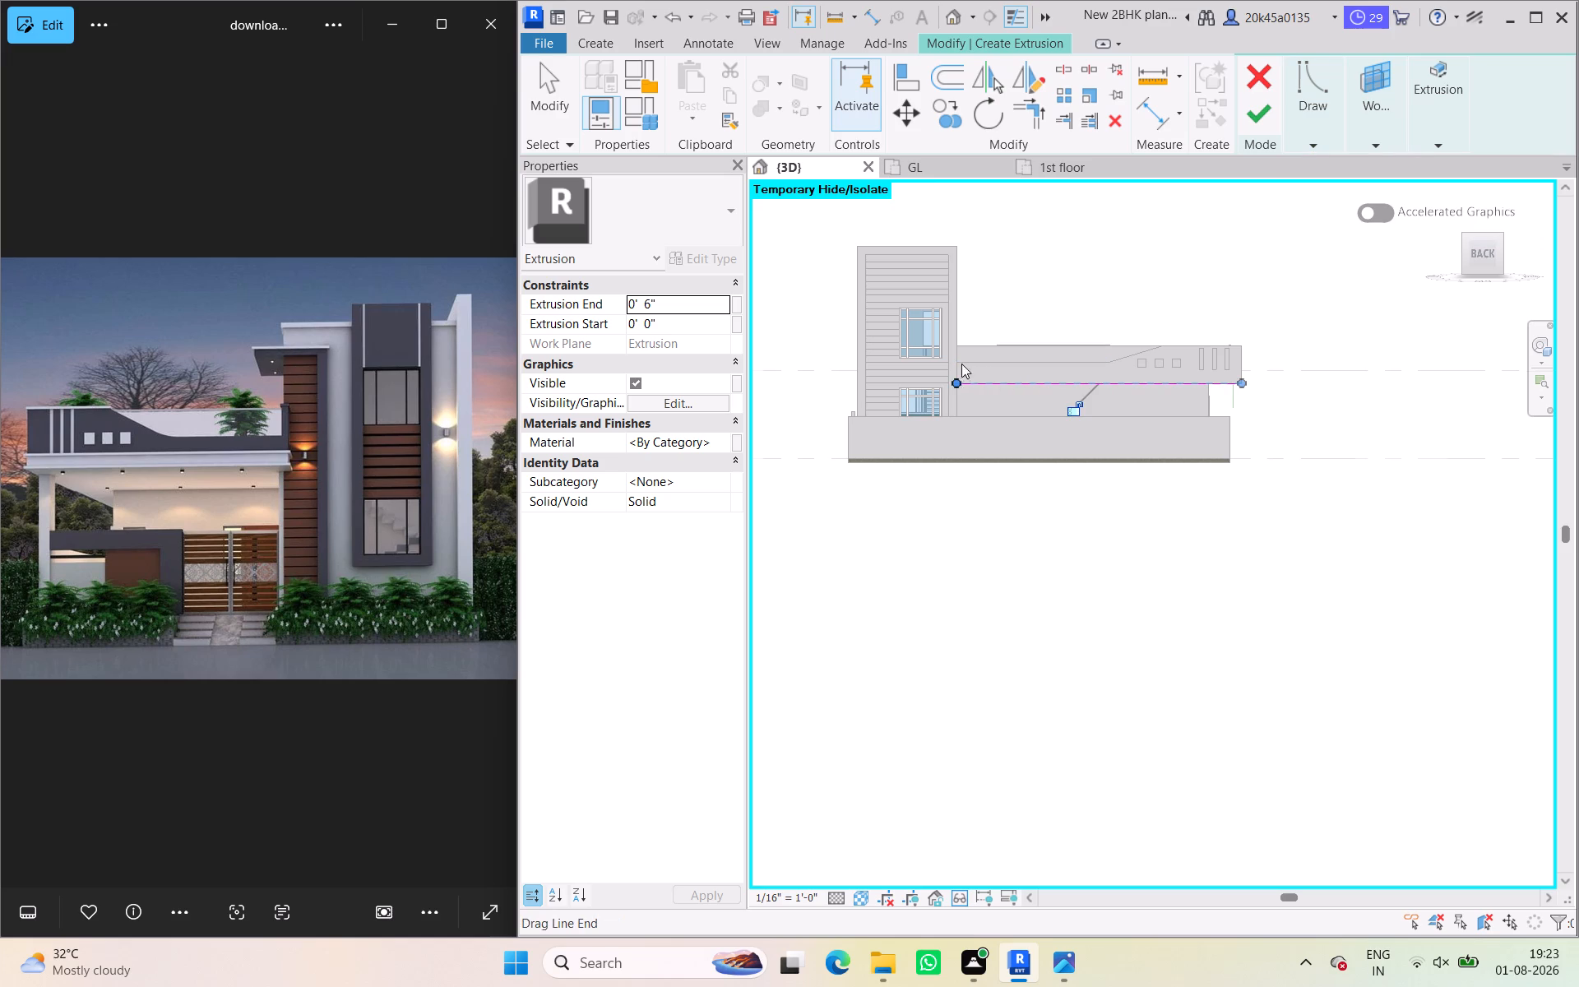
pyautogui.scroll(2, 961, 364)
pyautogui.click(1451, 360)
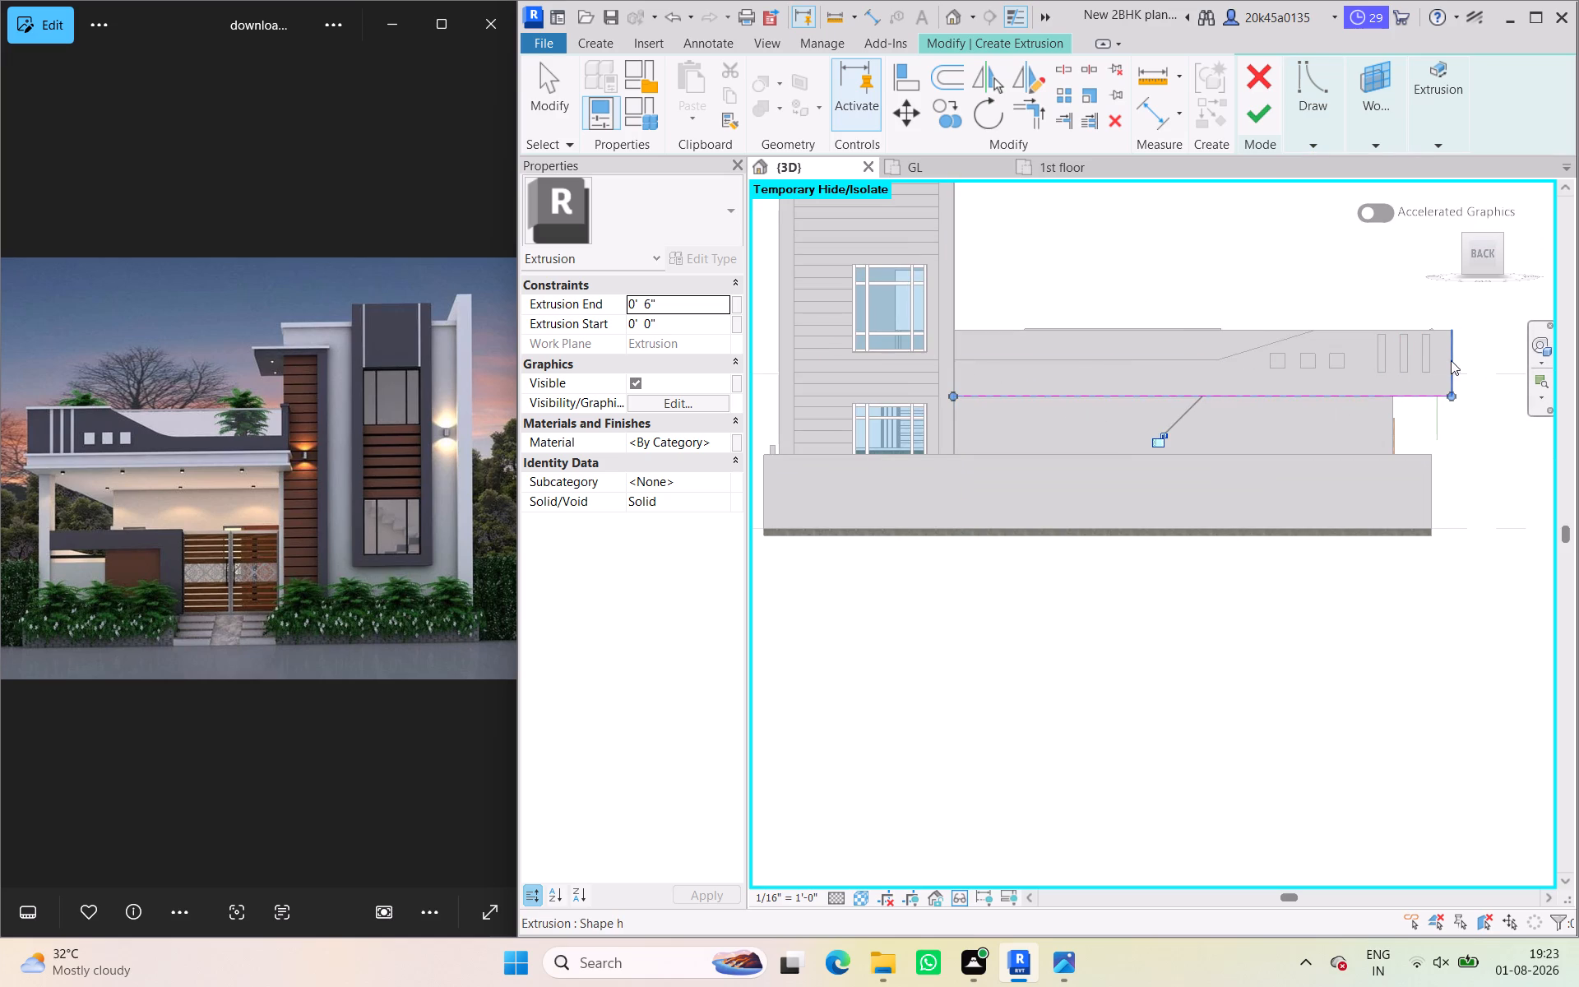
# Add sketch lines offset 6" inside the parapet's bottom edge and outer vertical edge.
pyautogui.click(1307, 145)
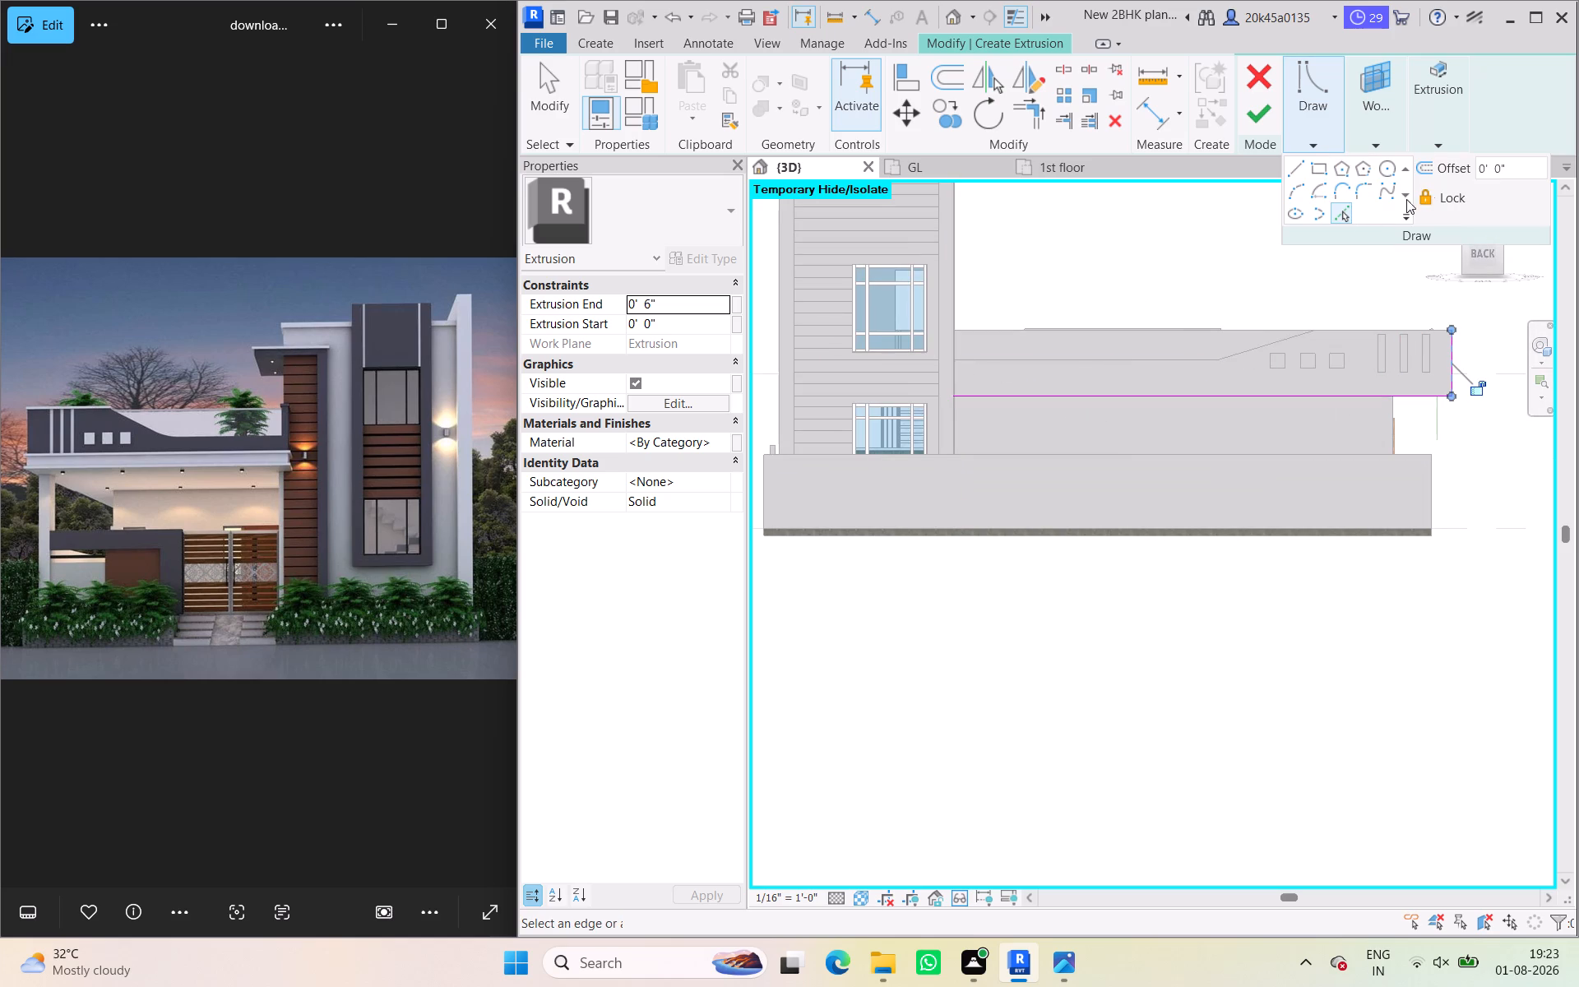
pyautogui.moveTo(1521, 165); pyautogui.dragTo(1432, 171)
pyautogui.press('6')
pyautogui.hotkey('shift', '"')
pyautogui.press('Return')
pyautogui.click(1274, 392)
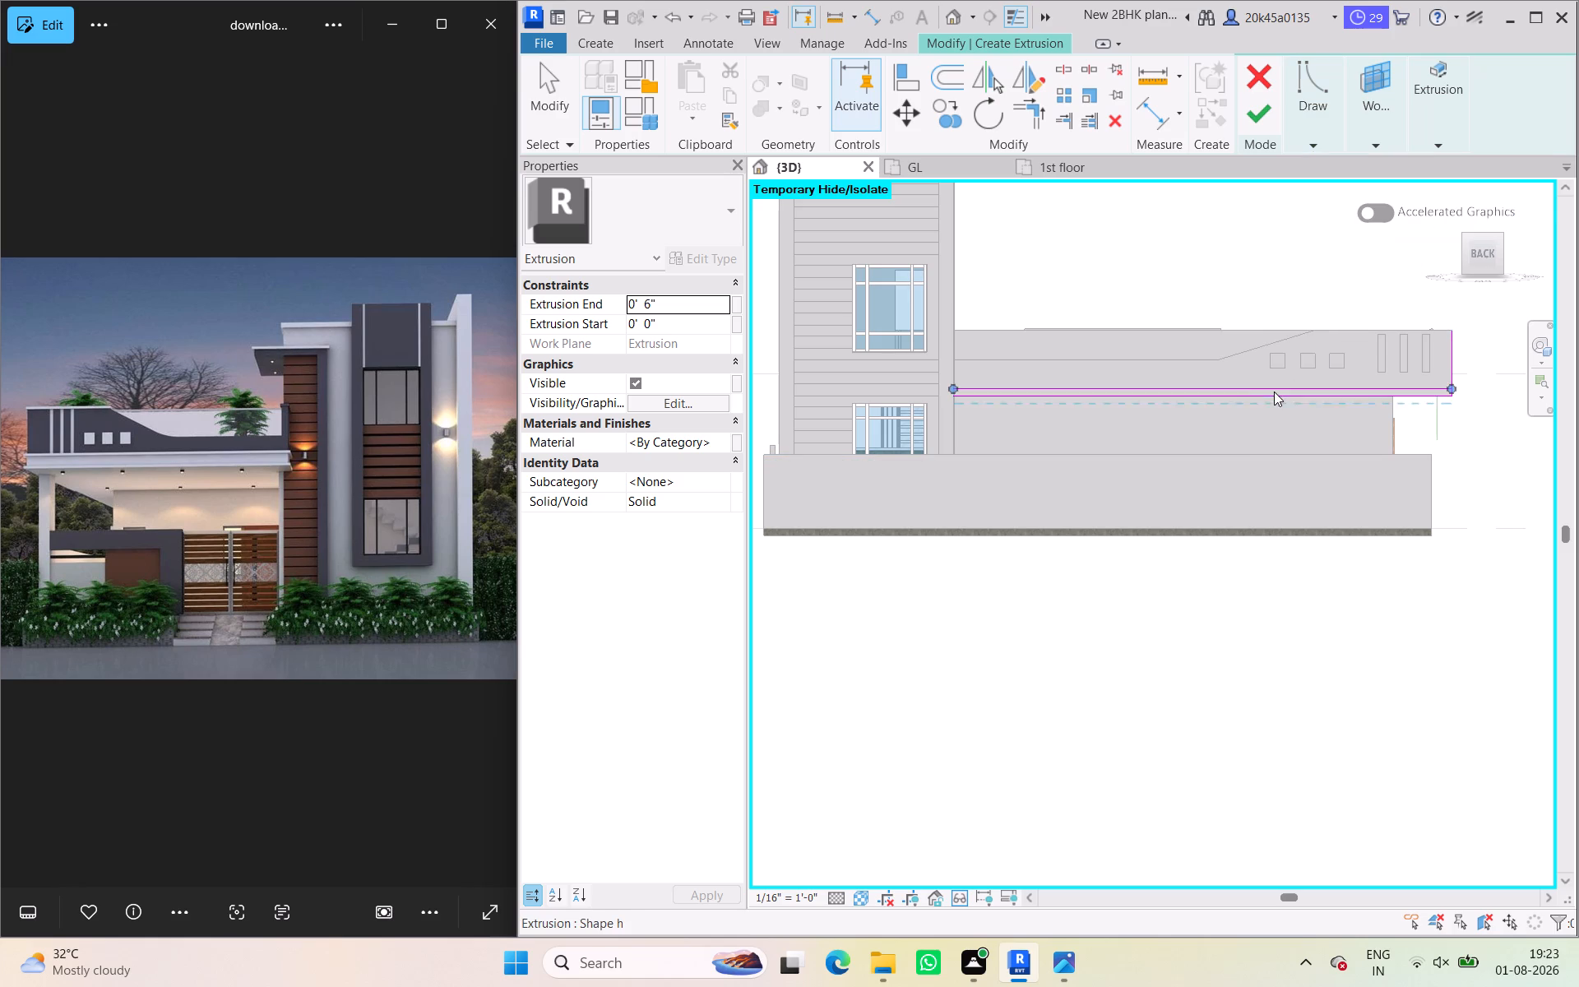
pyautogui.click(1449, 358)
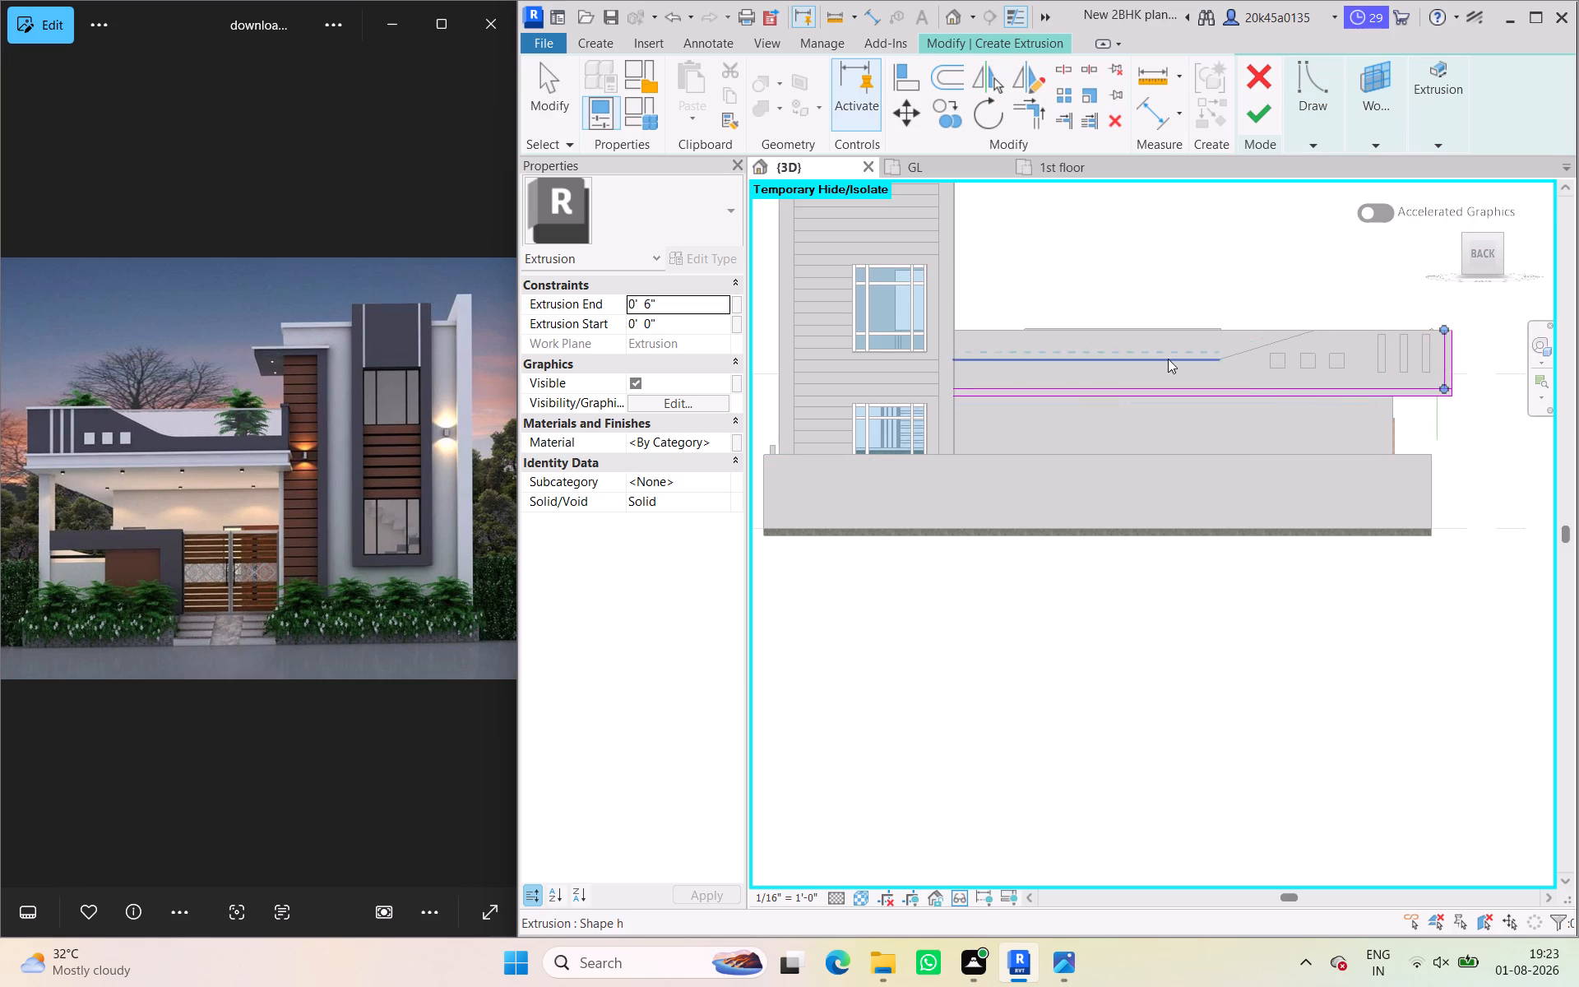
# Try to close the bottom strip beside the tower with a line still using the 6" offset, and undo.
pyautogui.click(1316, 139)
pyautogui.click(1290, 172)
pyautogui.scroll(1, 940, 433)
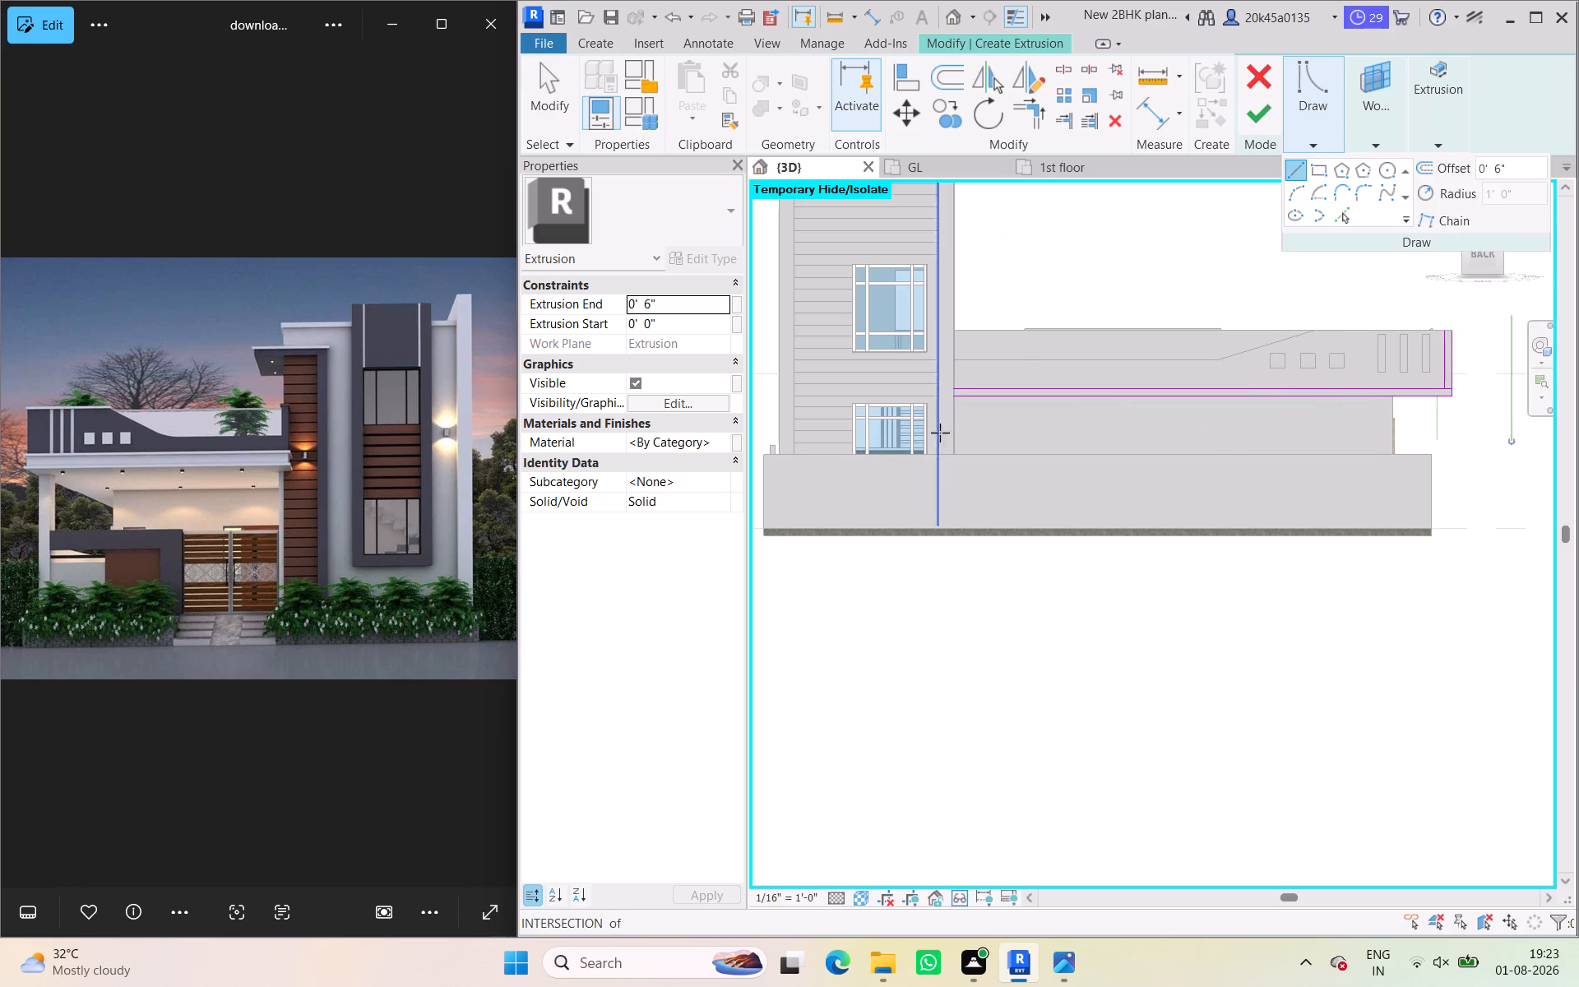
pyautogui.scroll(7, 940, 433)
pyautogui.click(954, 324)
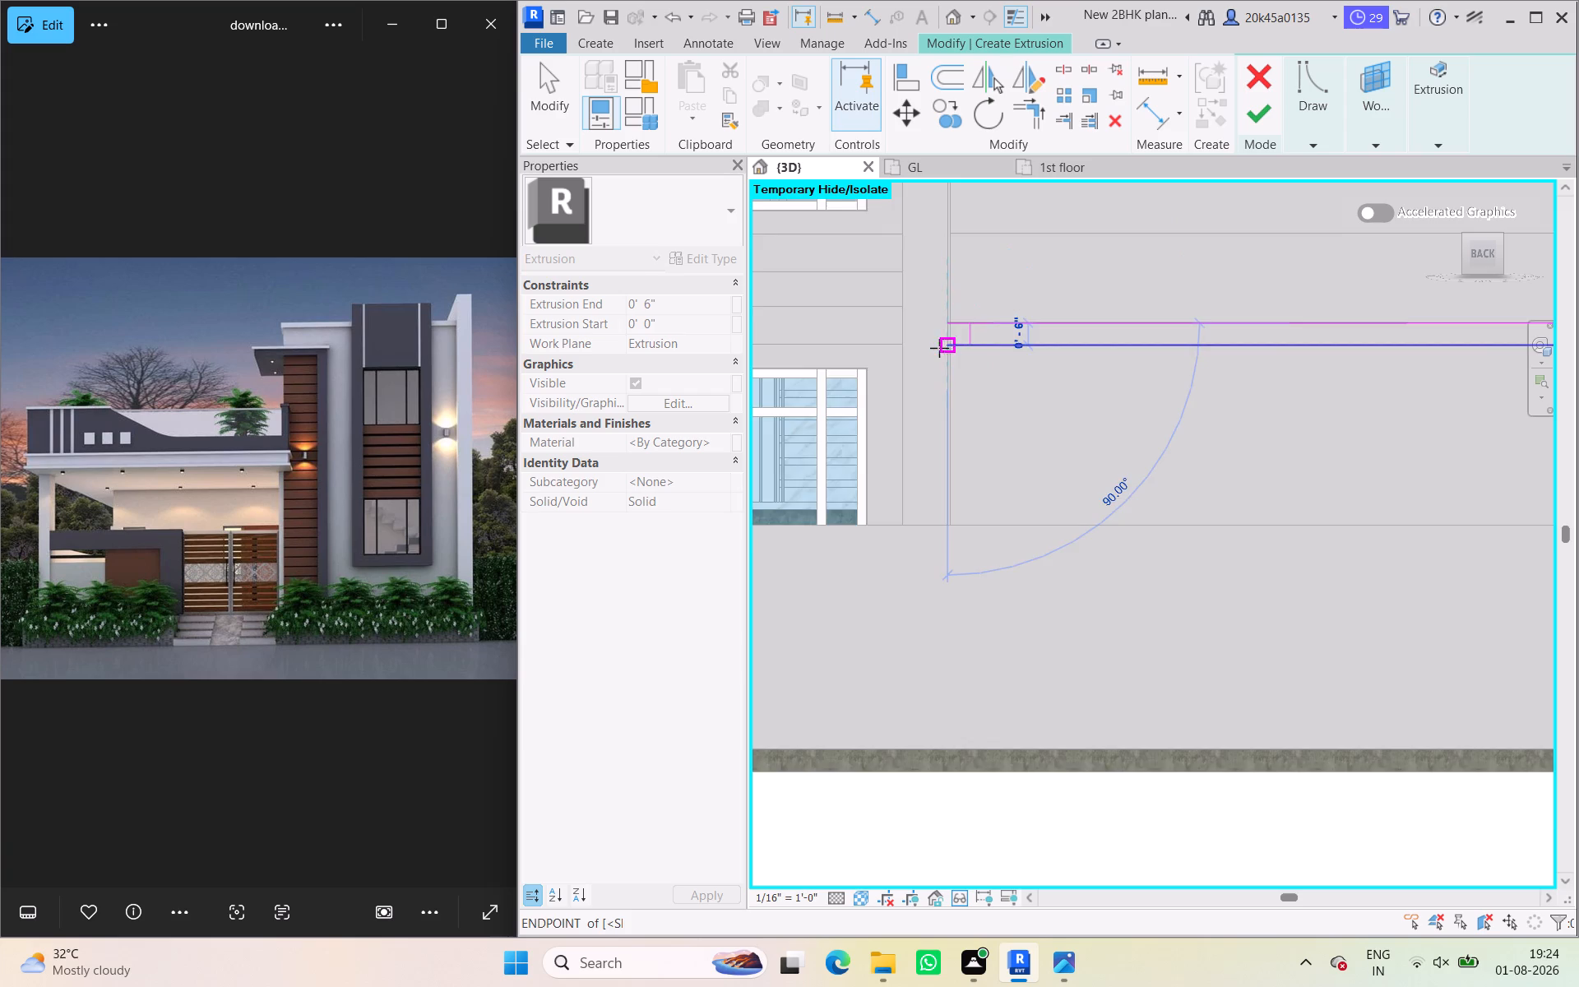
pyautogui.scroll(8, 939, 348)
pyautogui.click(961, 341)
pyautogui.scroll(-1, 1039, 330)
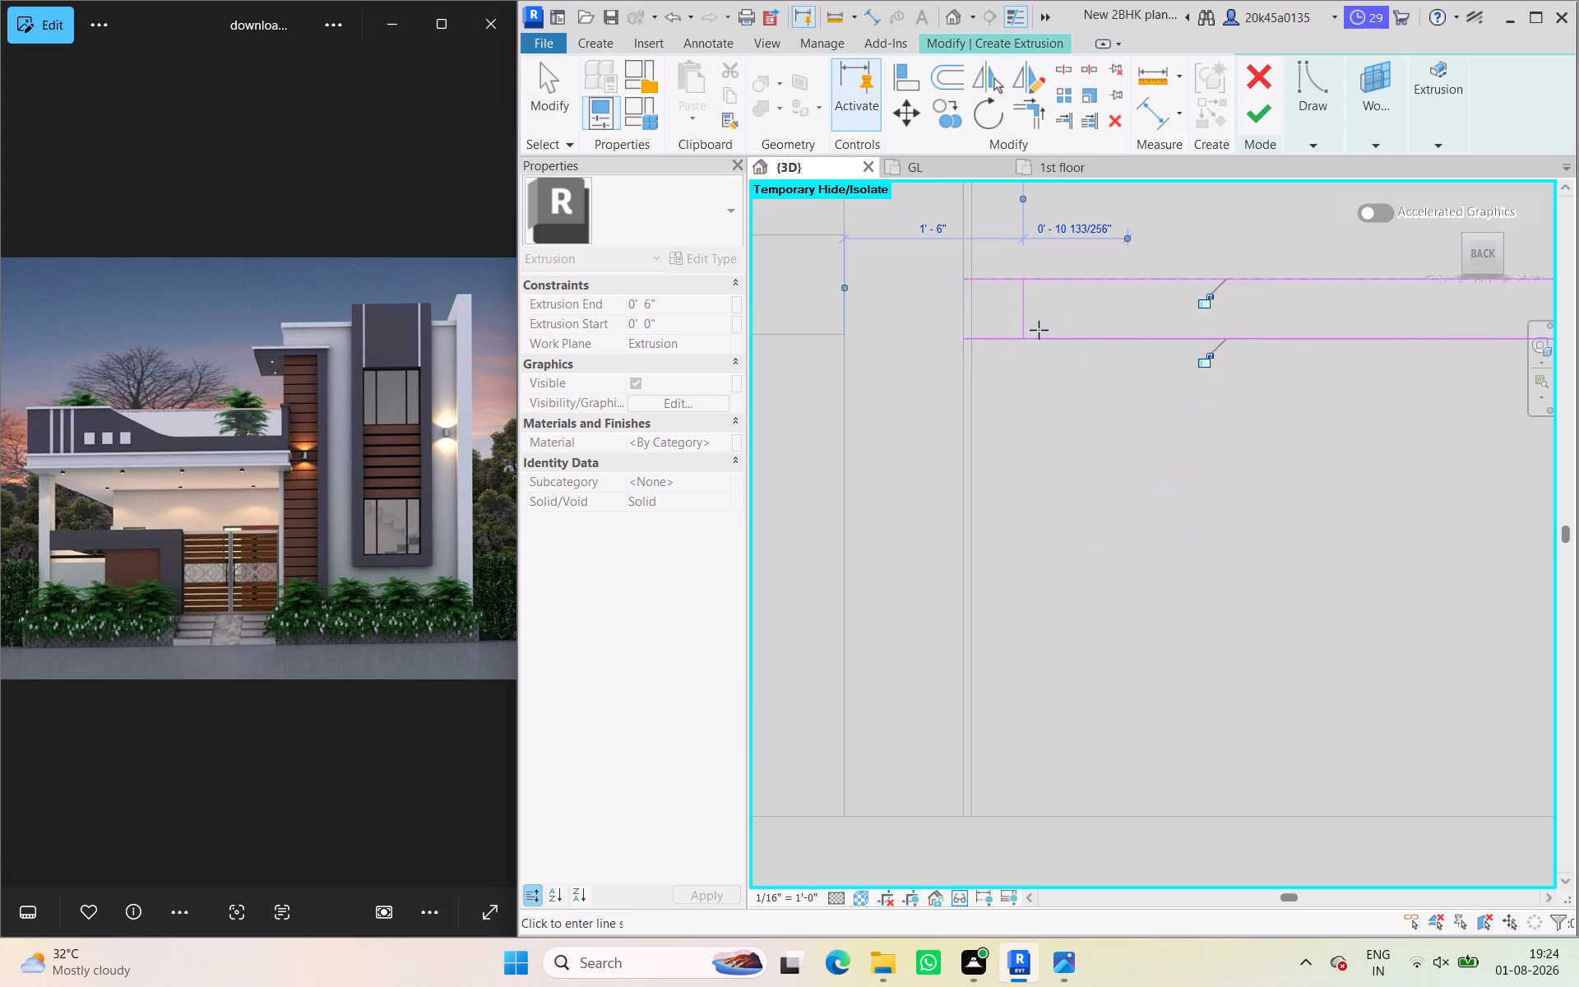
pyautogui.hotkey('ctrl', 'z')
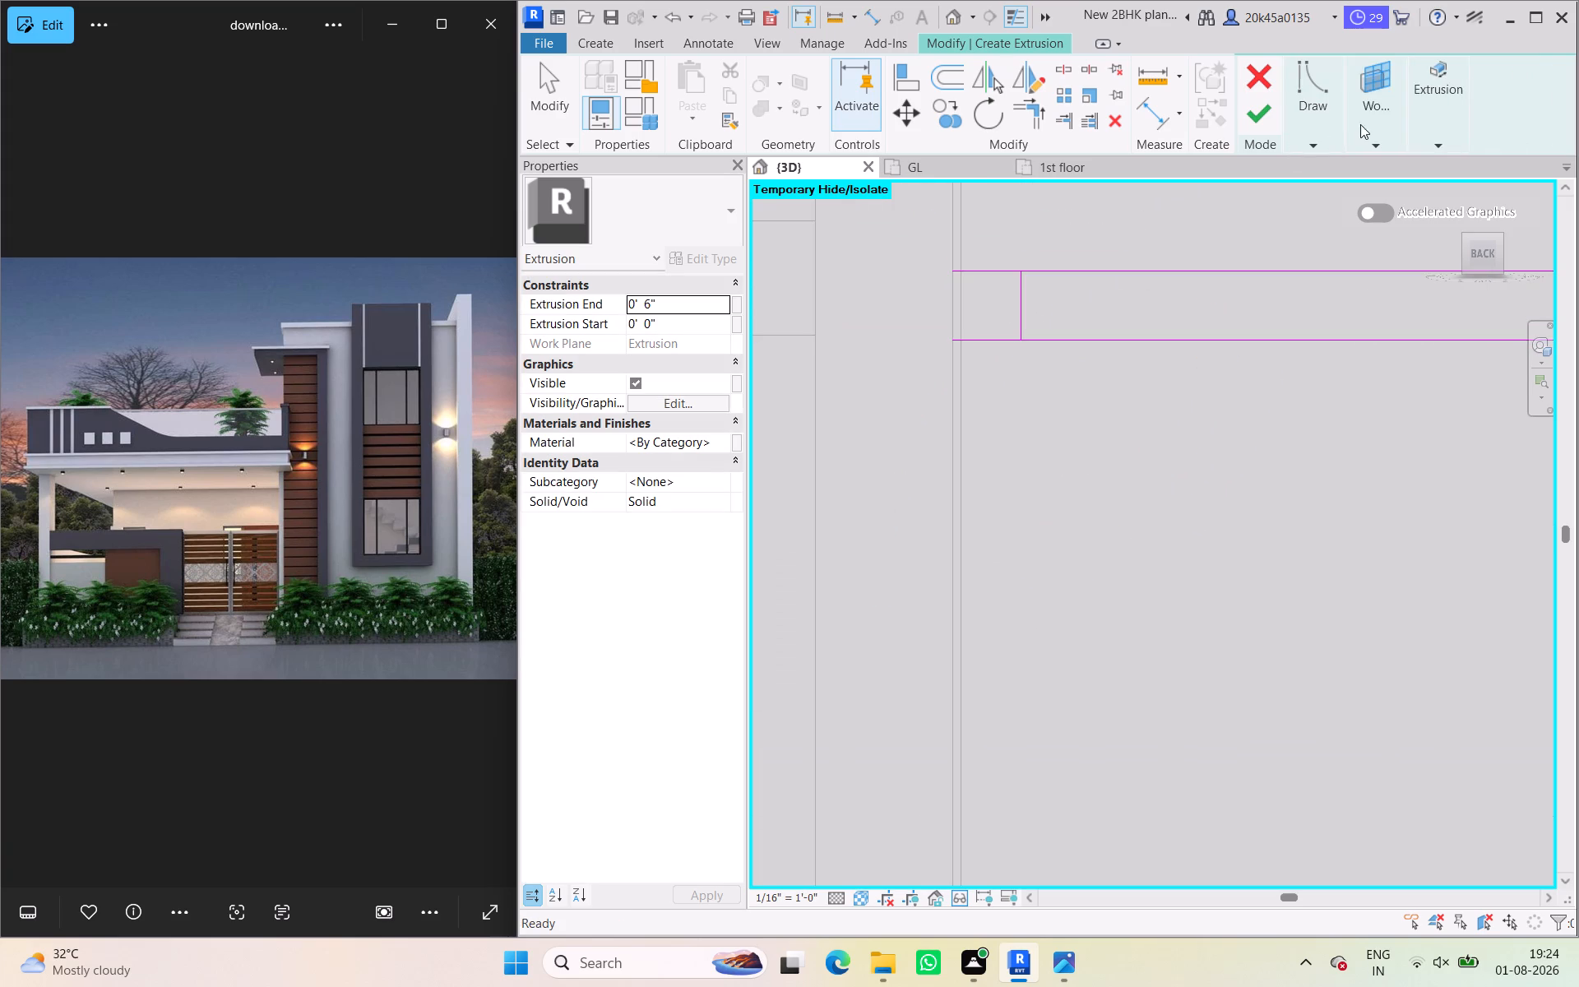
# Reset the line offset to 0 and close the bottom strip's tower end with a 6" vertical line.
pyautogui.click(1288, 151)
pyautogui.moveTo(1510, 174); pyautogui.dragTo(1459, 174)
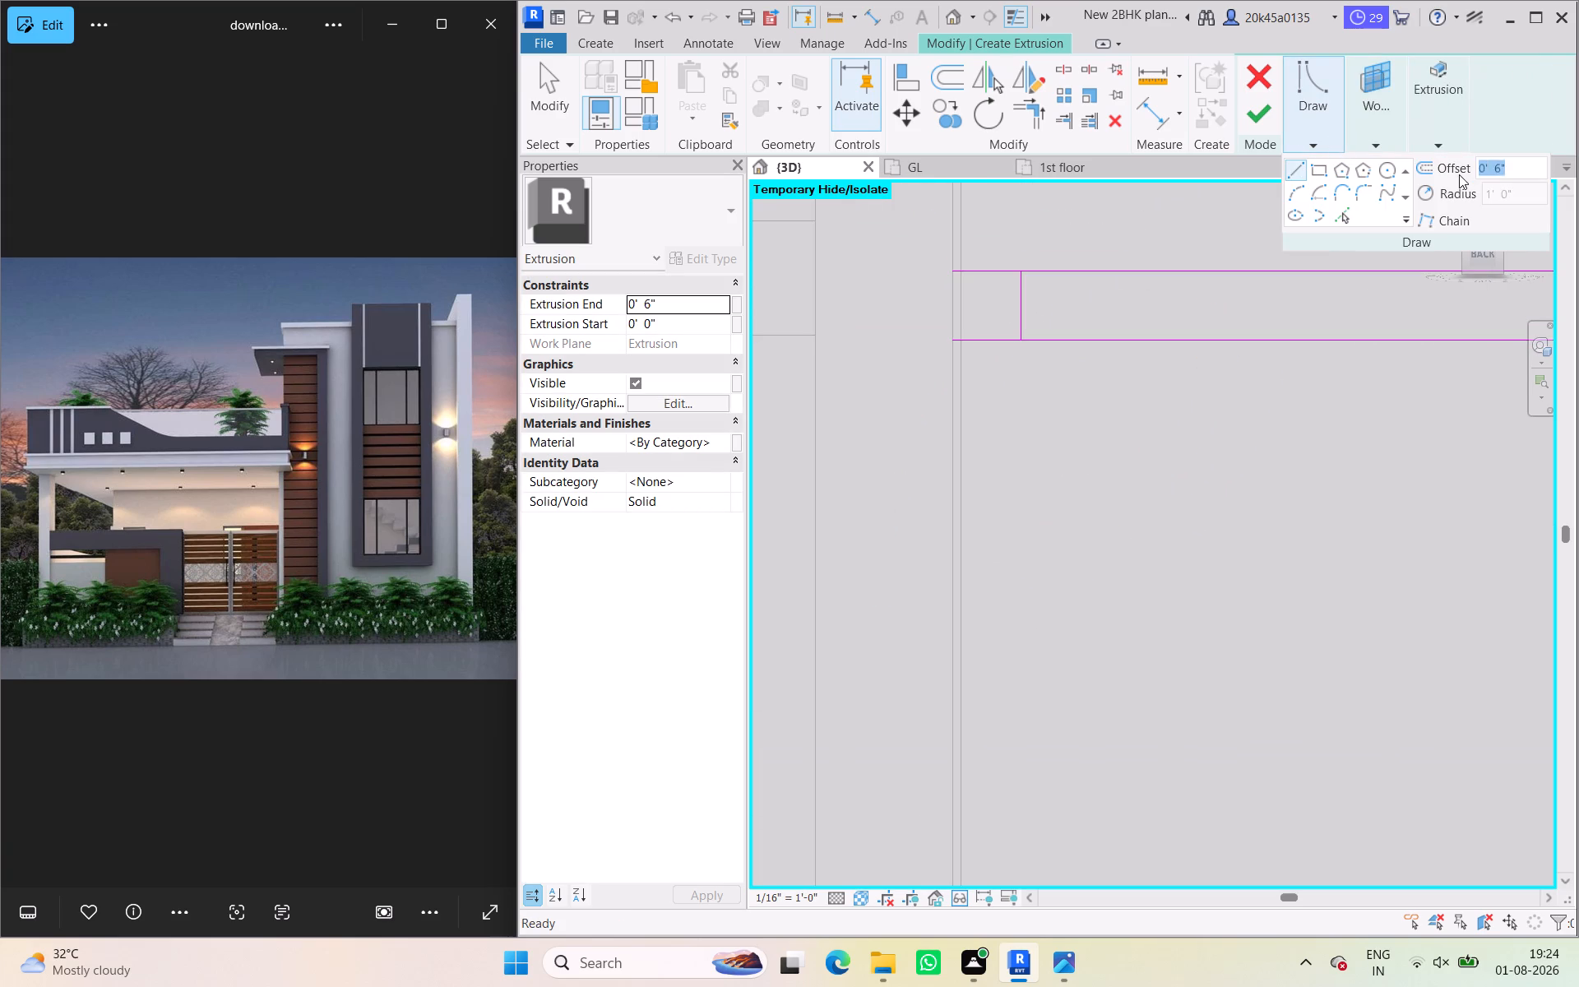
pyautogui.press('0')
pyautogui.press('Return')
pyautogui.scroll(3, 1009, 307)
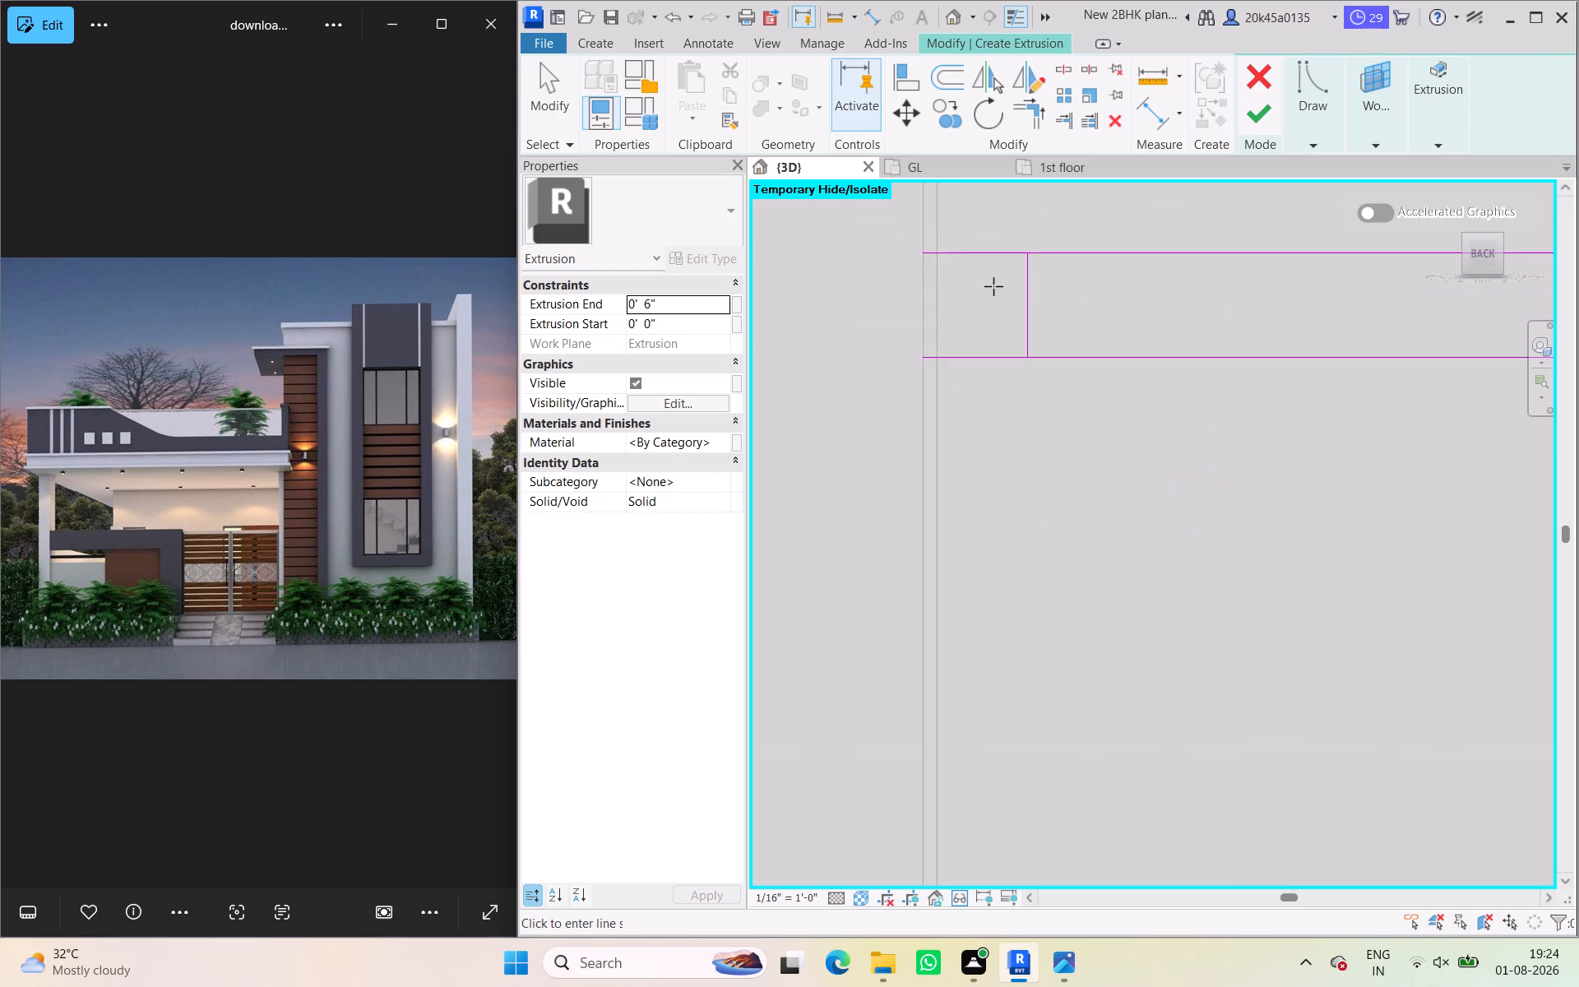
pyautogui.click(924, 257)
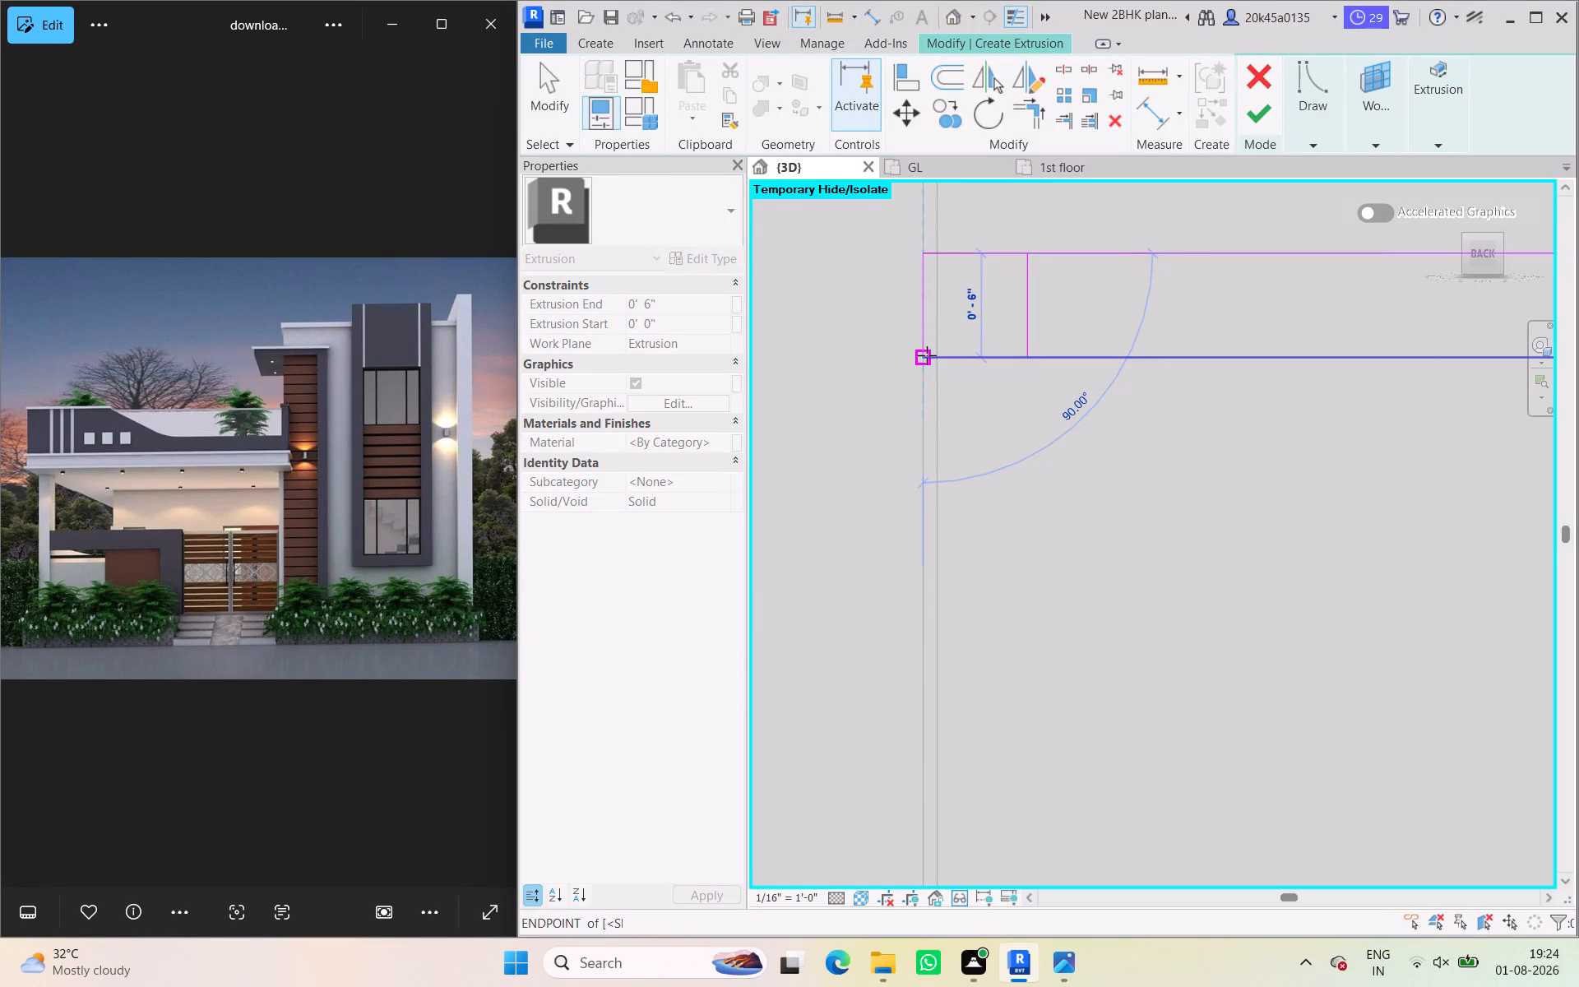
pyautogui.click(927, 355)
# Close the top of the vertical strip at the parapet's outer end with a short horizontal line.
pyautogui.scroll(-12, 1032, 324)
pyautogui.moveTo(1046, 311); pyautogui.dragTo(618, 403, button='middle')
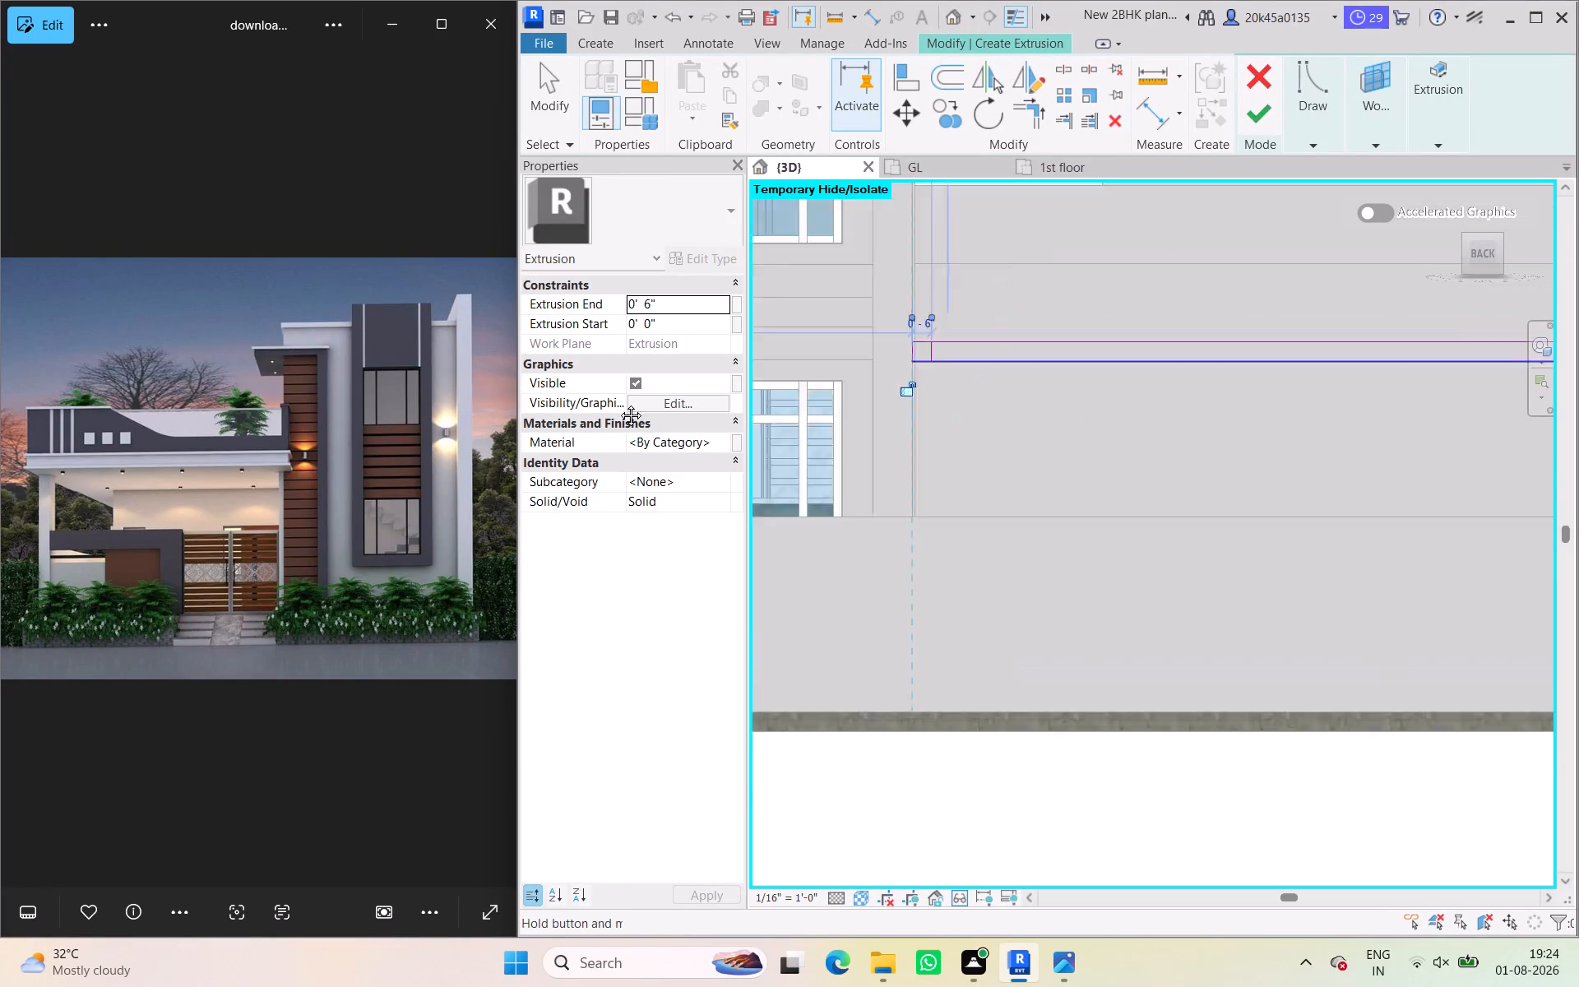
pyautogui.moveTo(618, 403); pyautogui.dragTo(565, 410, button='middle')
pyautogui.scroll(-2, 1047, 357)
pyautogui.moveTo(1048, 351); pyautogui.dragTo(561, 423, button='middle')
pyautogui.scroll(4, 975, 388)
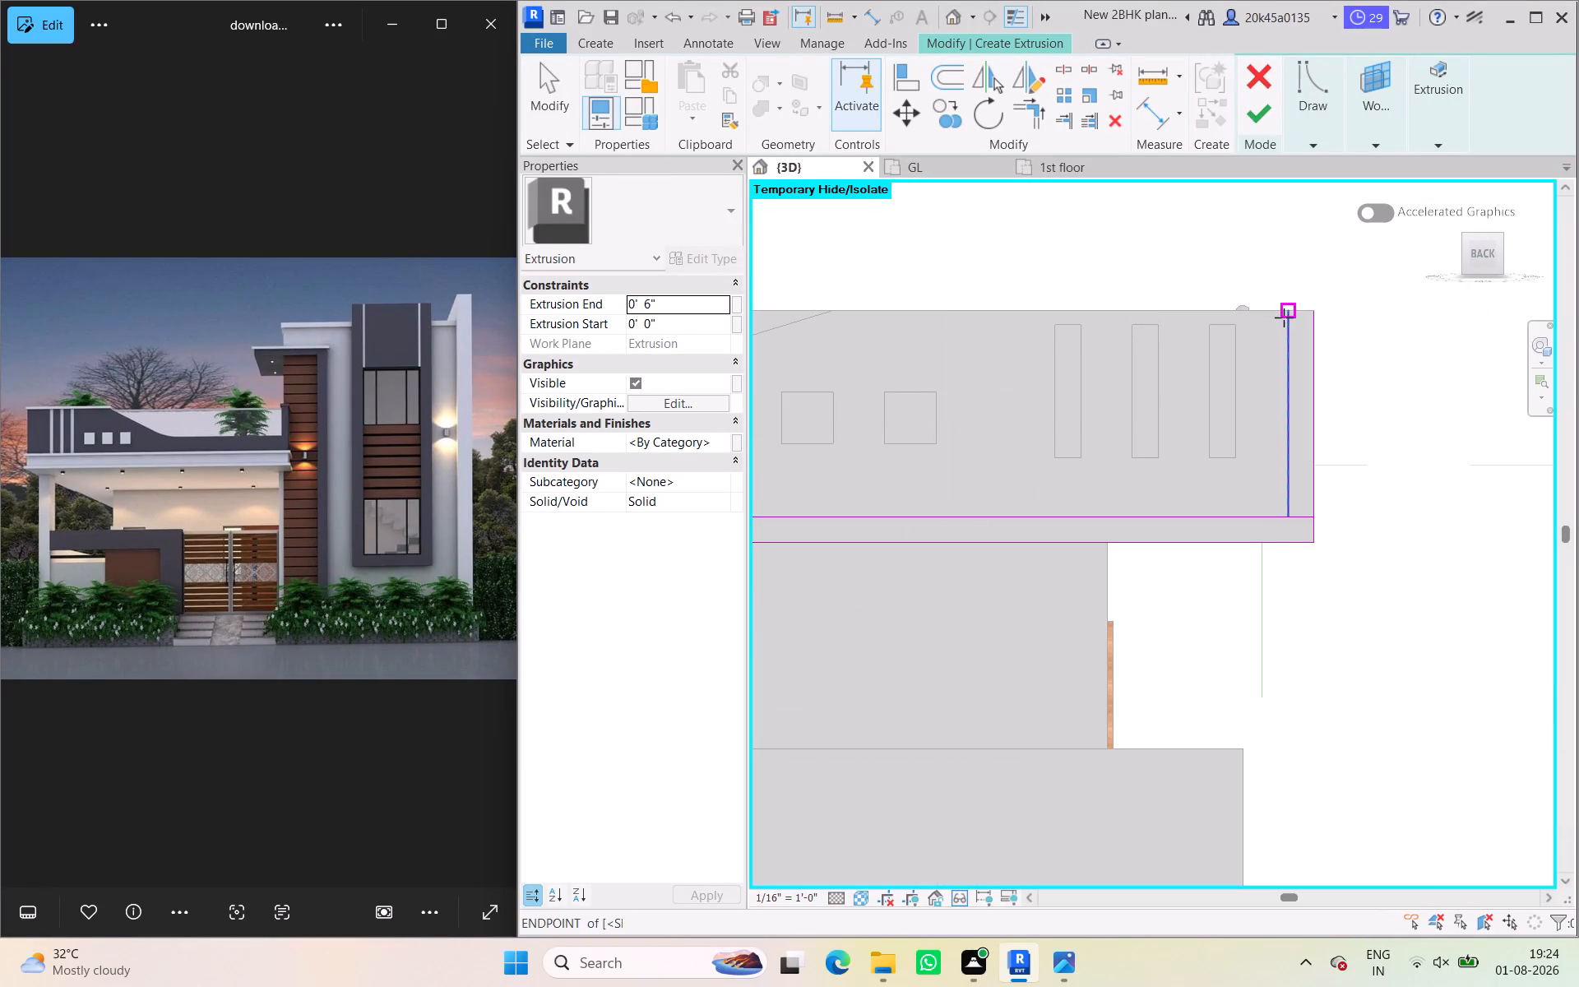
pyautogui.click(1295, 313)
pyautogui.click(1315, 311)
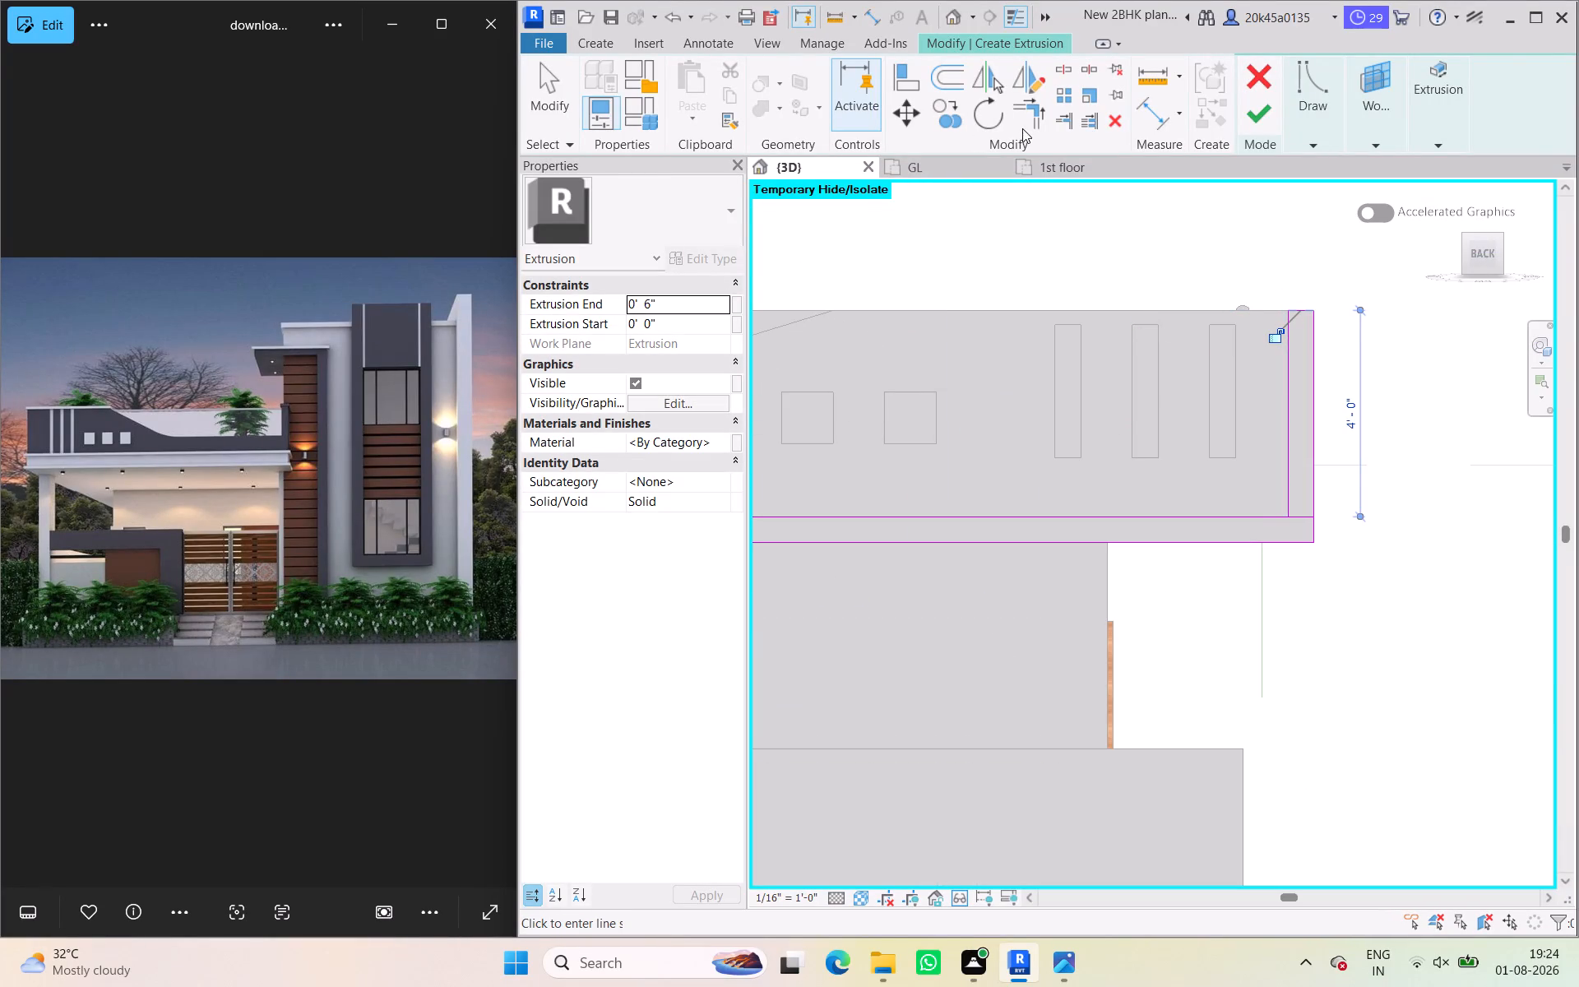
# Trim the inner horizontal and inner vertical offset lines into a corner near the parapet's outer end.
pyautogui.click(1030, 121)
pyautogui.click(1244, 512)
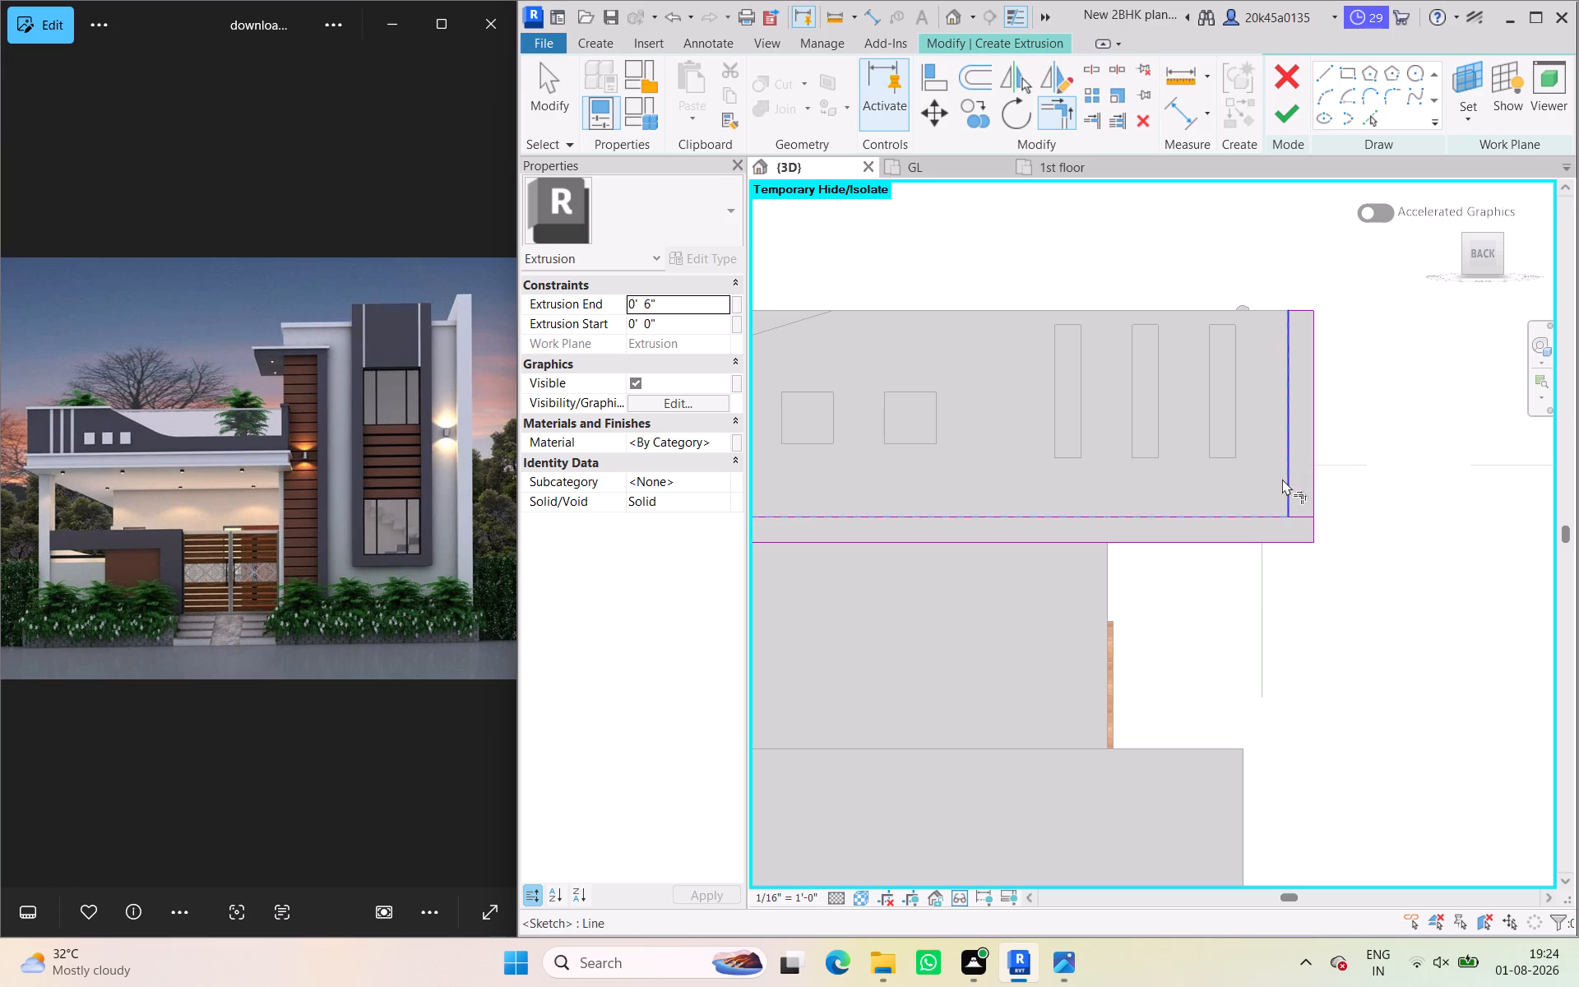
pyautogui.click(1286, 479)
pyautogui.scroll(-4, 1114, 520)
pyautogui.moveTo(1075, 514); pyautogui.dragTo(1354, 480, button='middle')
pyautogui.press('Escape')
# Delete the stray vertical line 6" inside the tower end of the bottom strip.
pyautogui.scroll(-3, 845, 484)
pyautogui.moveTo(1066, 484); pyautogui.dragTo(1285, 484, button='middle')
pyautogui.scroll(3, 1226, 481)
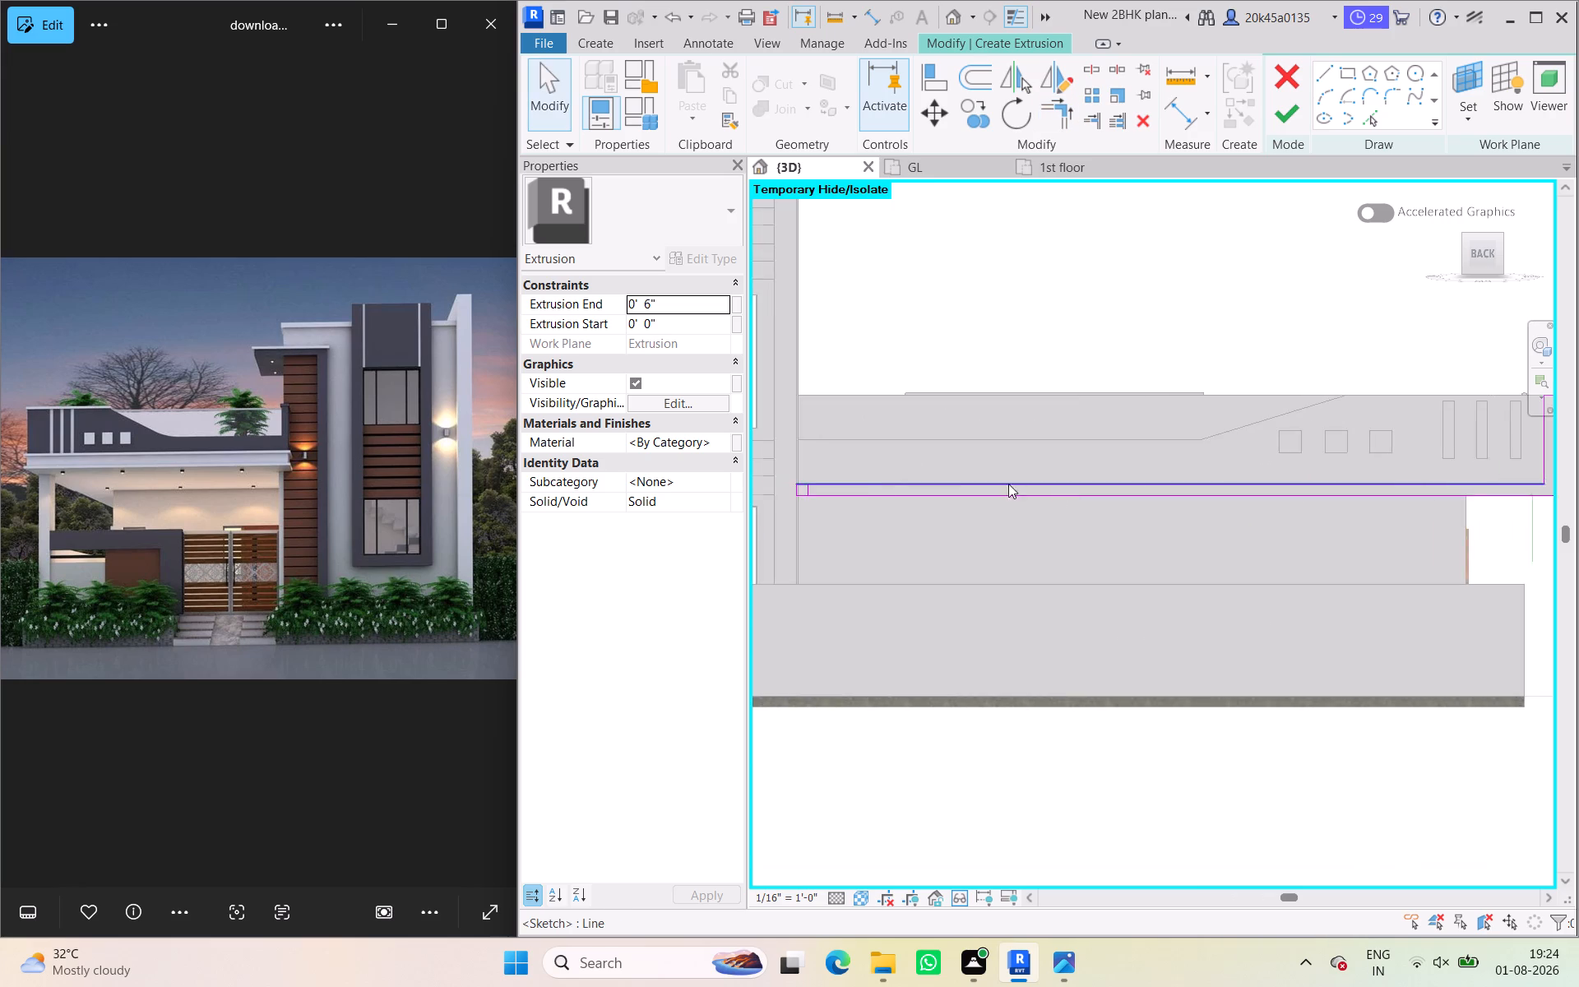
pyautogui.scroll(2, 1008, 484)
pyautogui.moveTo(904, 495); pyautogui.dragTo(1428, 517, button='middle')
pyautogui.scroll(8, 1262, 508)
pyautogui.click(1197, 529)
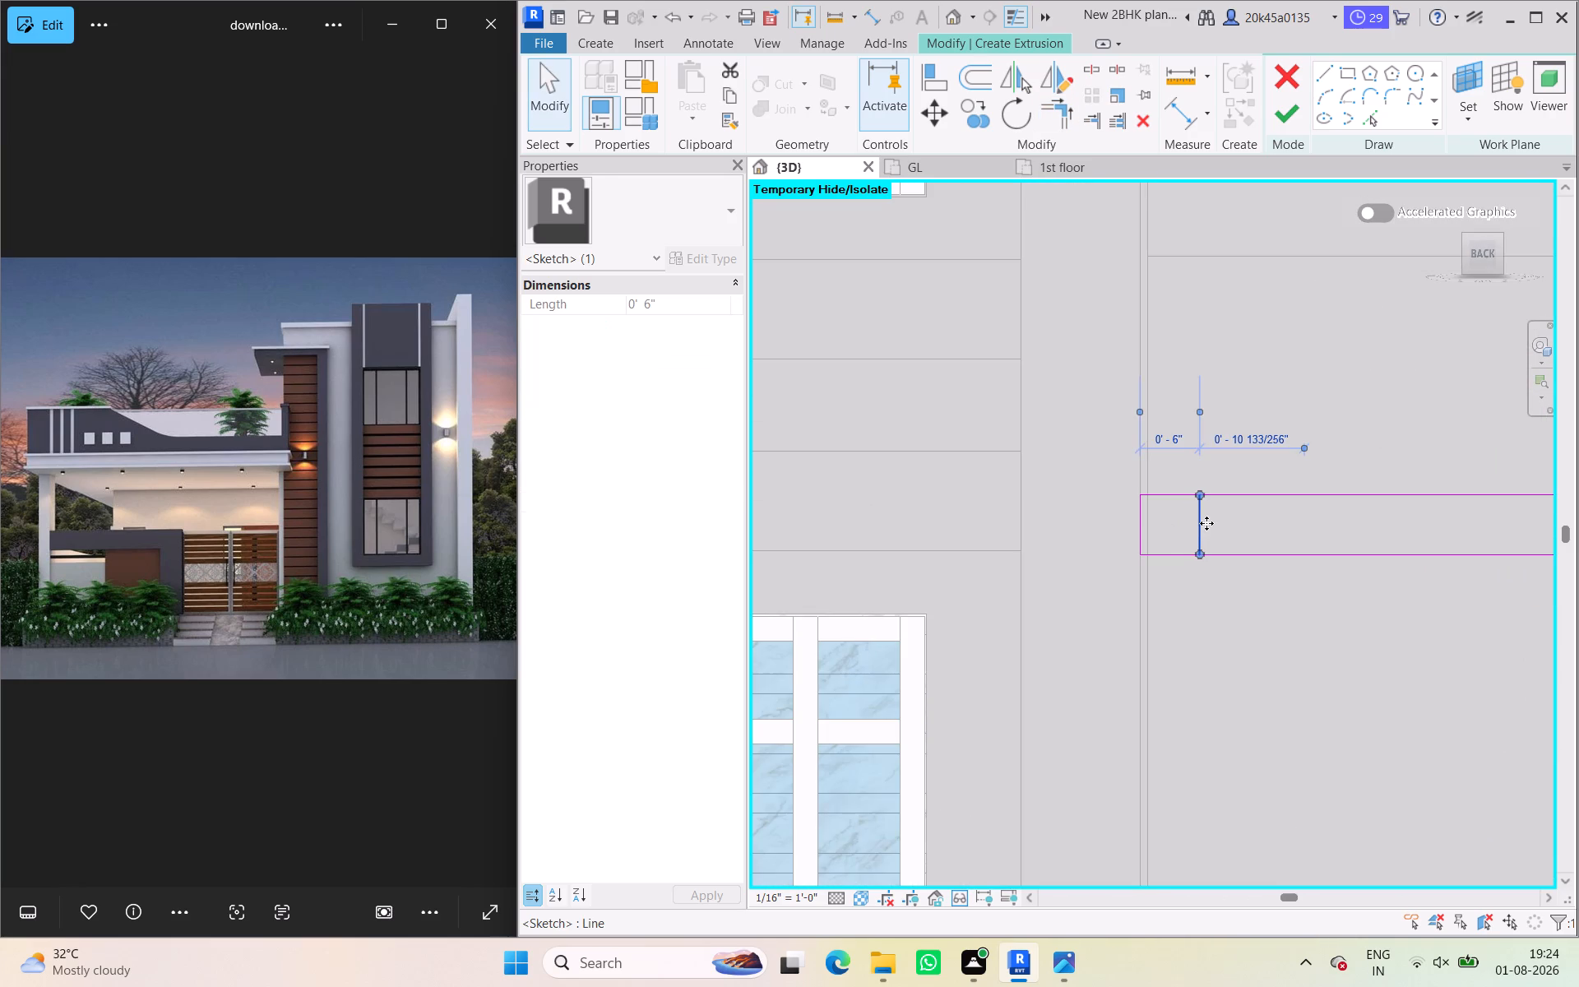
pyautogui.press('Delete')
# Finish the L-shaped border along the parapet's bottom and outer end as a 0' 6" extrusion.
pyautogui.click(1275, 114)
pyautogui.scroll(-4, 1198, 482)
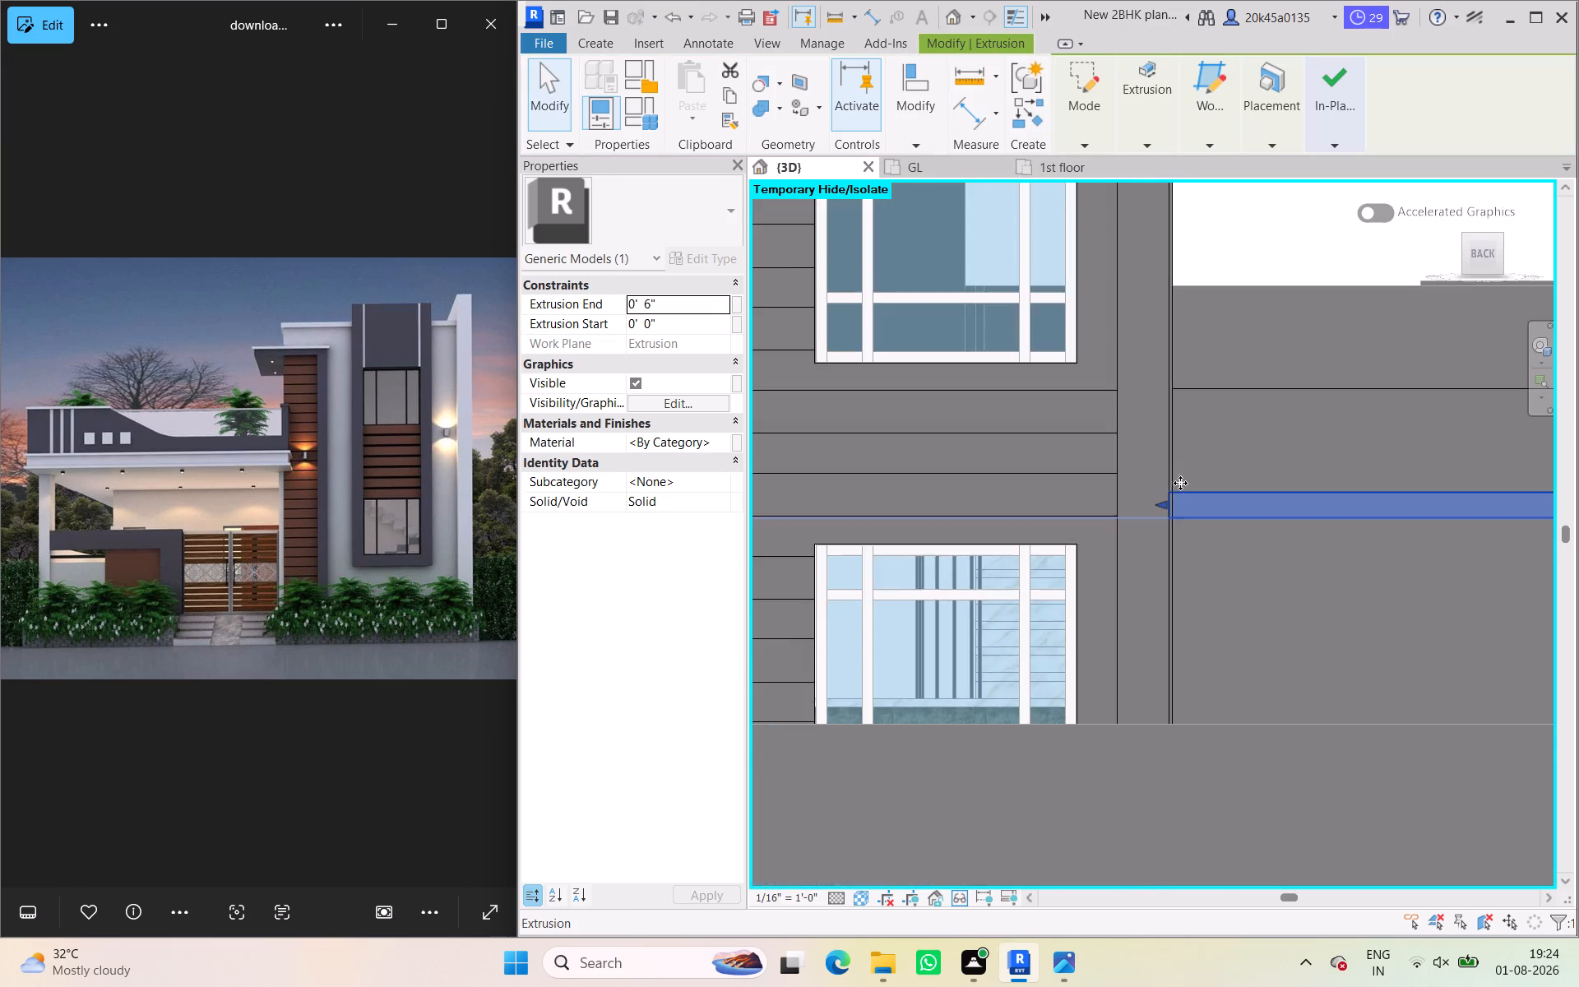
pyautogui.scroll(-6, 1180, 483)
pyautogui.moveTo(1166, 475); pyautogui.dragTo(872, 453, button='middle')
pyautogui.scroll(-3, 1122, 457)
pyautogui.moveTo(1105, 455); pyautogui.dragTo(858, 448, button='middle')
pyautogui.click(984, 287)
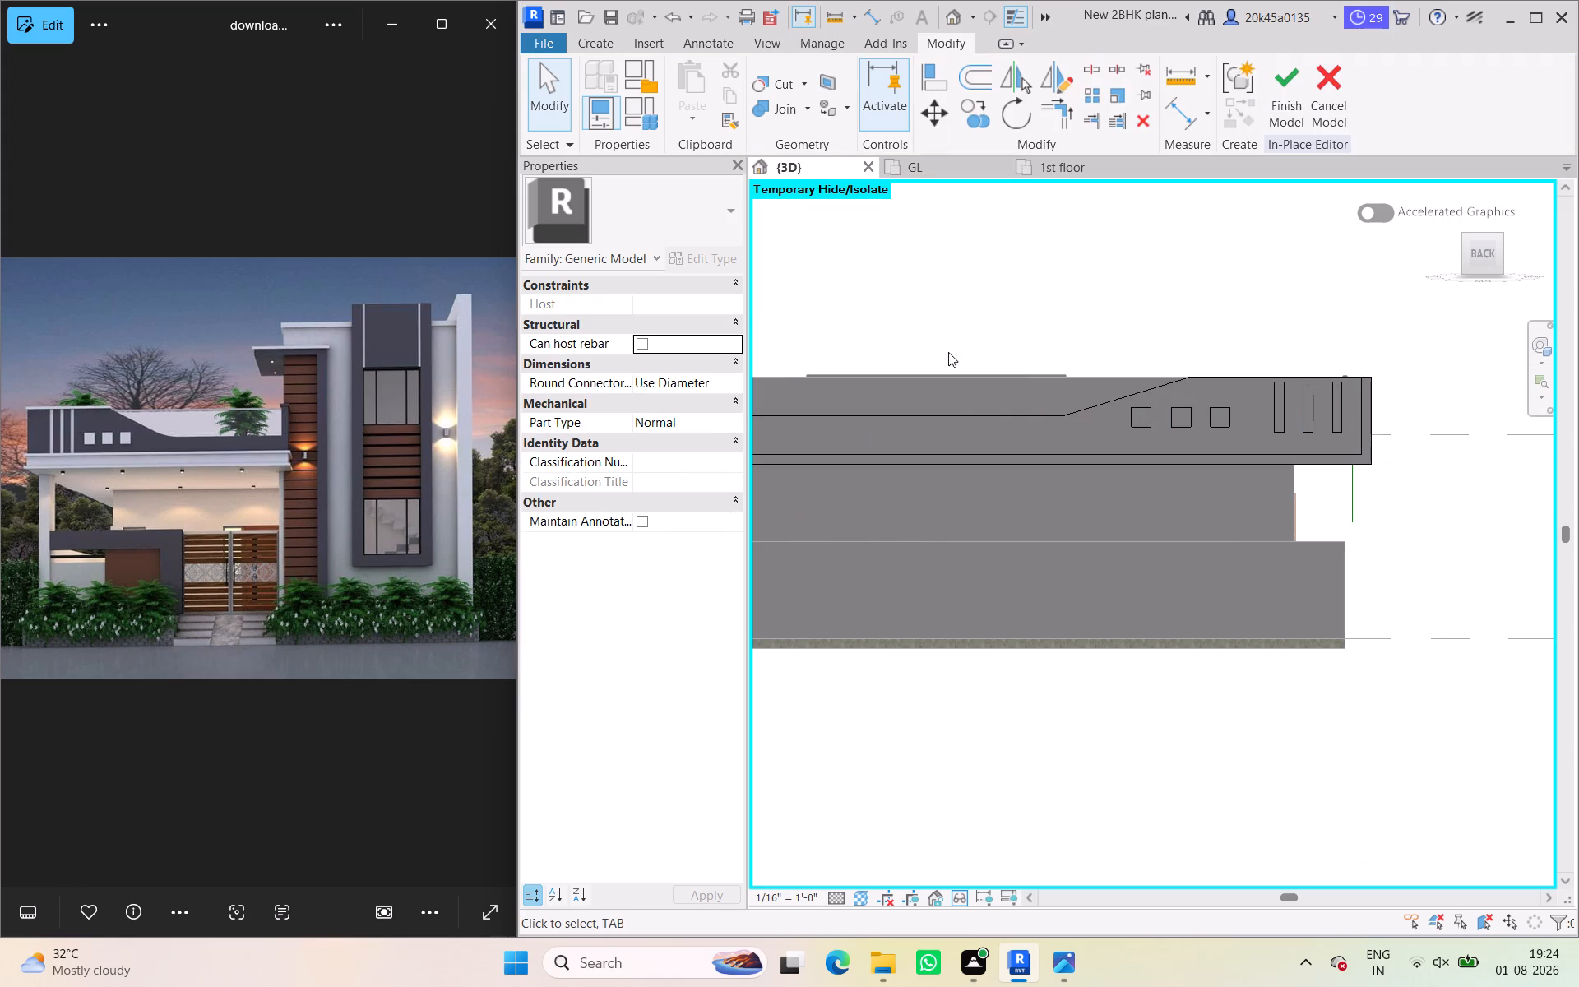
pyautogui.scroll(-2, 964, 375)
pyautogui.moveTo(993, 378); pyautogui.dragTo(1165, 424, button='middle')
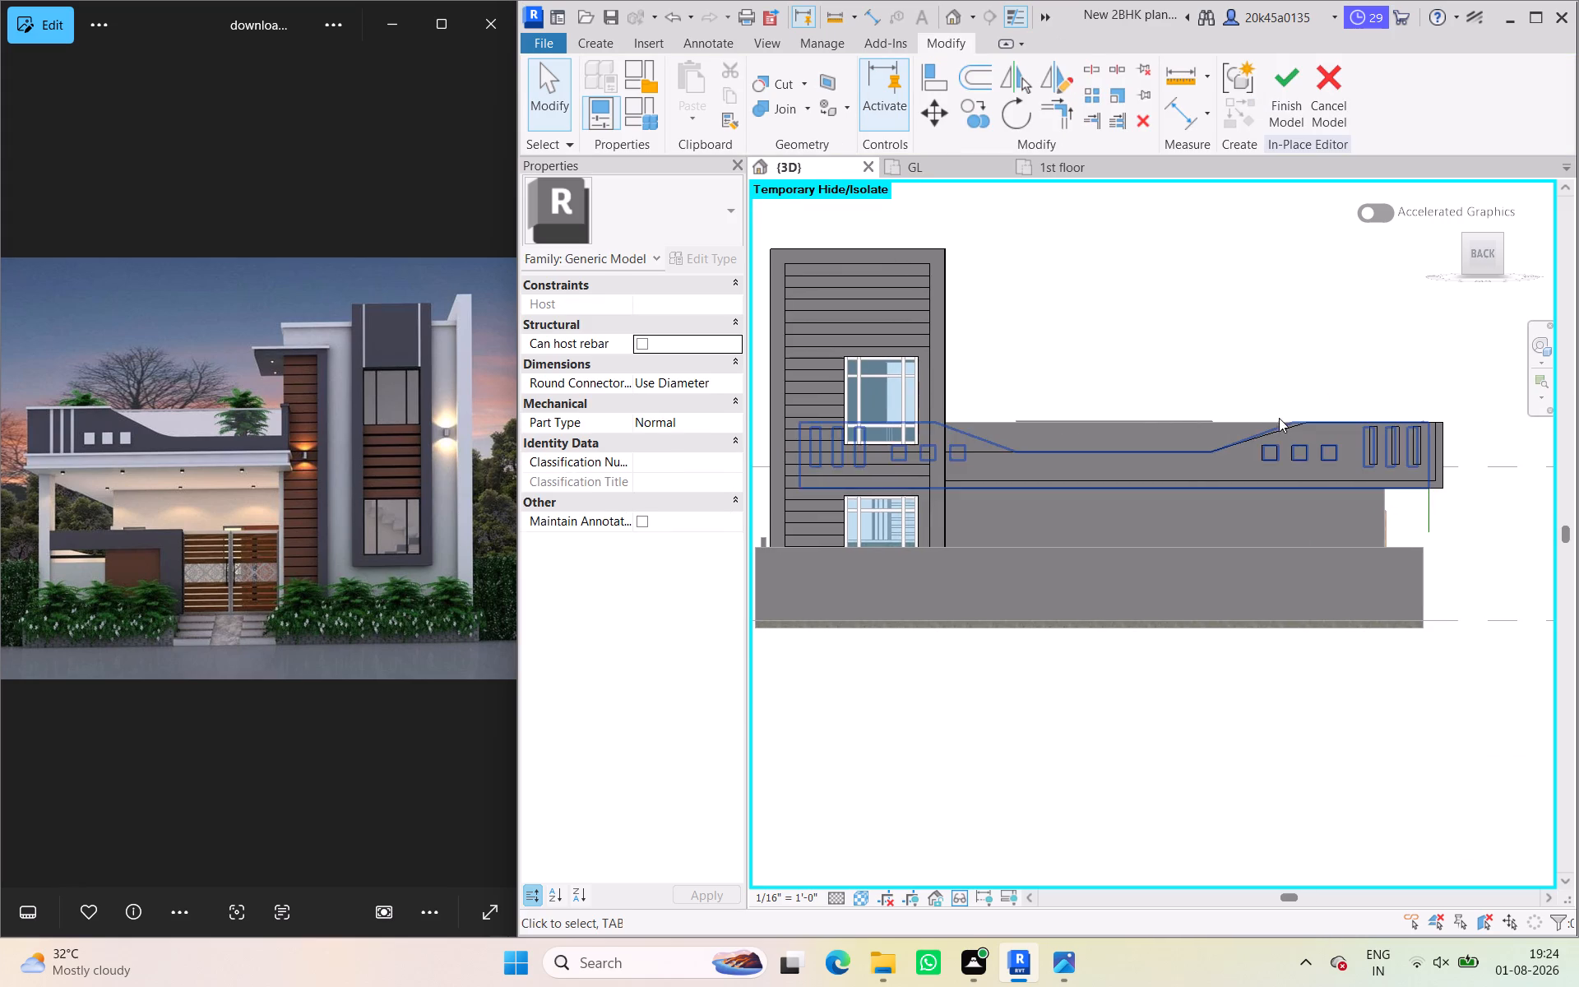
# Finish the in-place model of the back parapet border.
pyautogui.click(1280, 90)
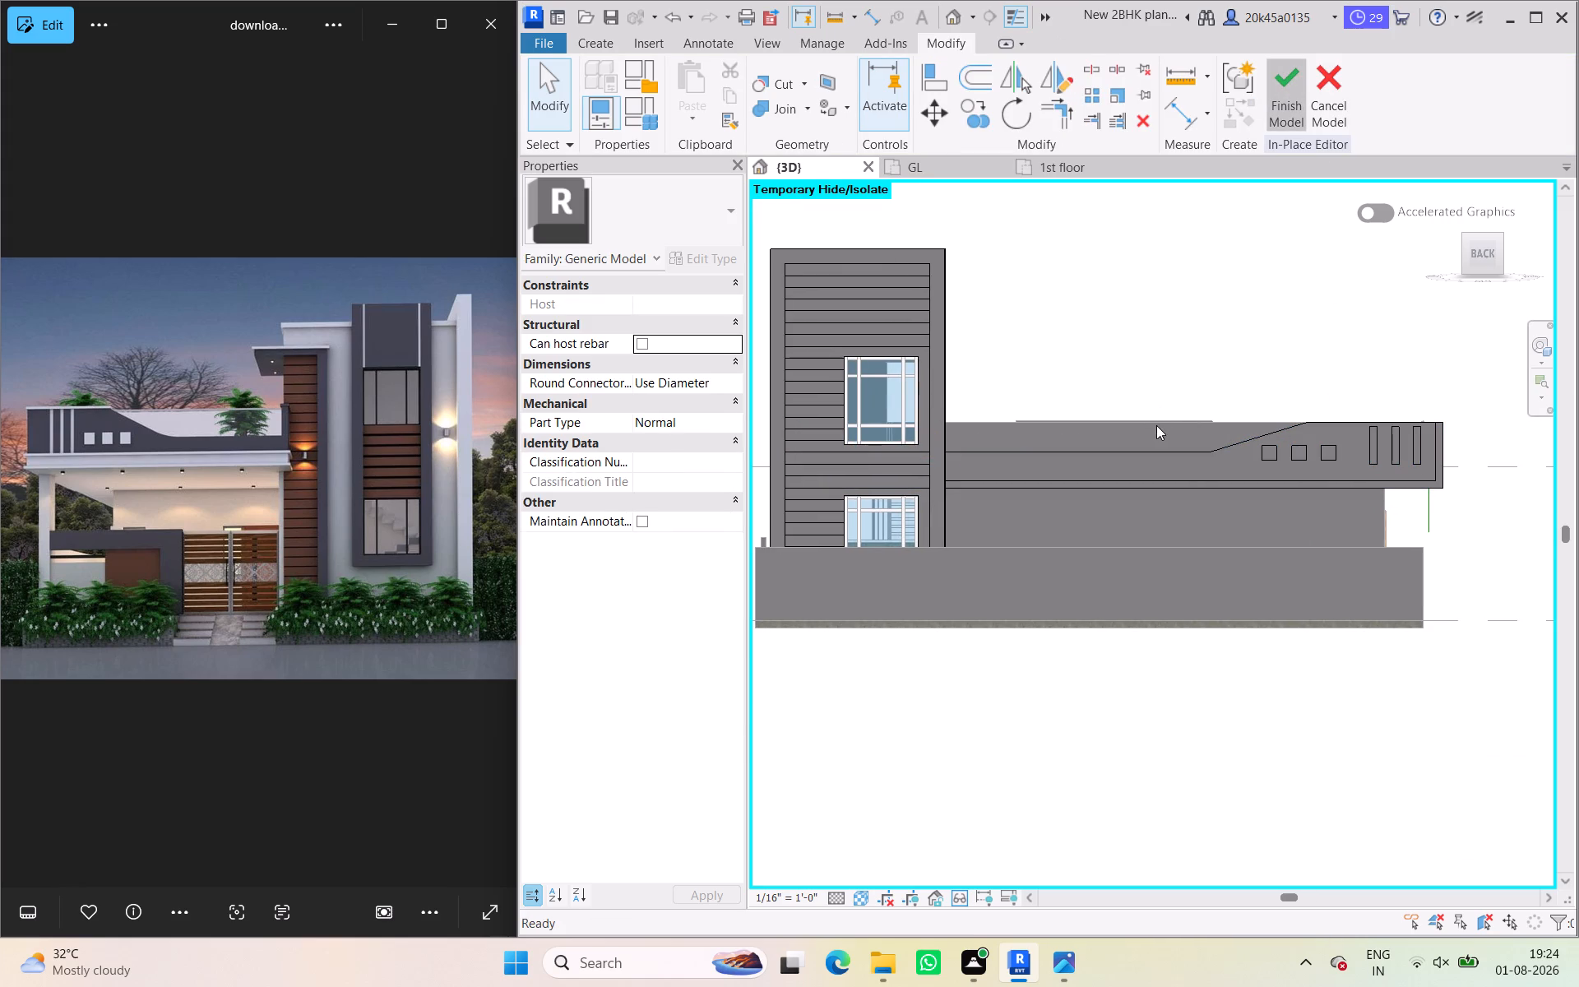
# Open the profile of the 33' long 9" wall behind the stepped parapet and add a line along the glass railing's outer end.
pyautogui.click(1007, 424)
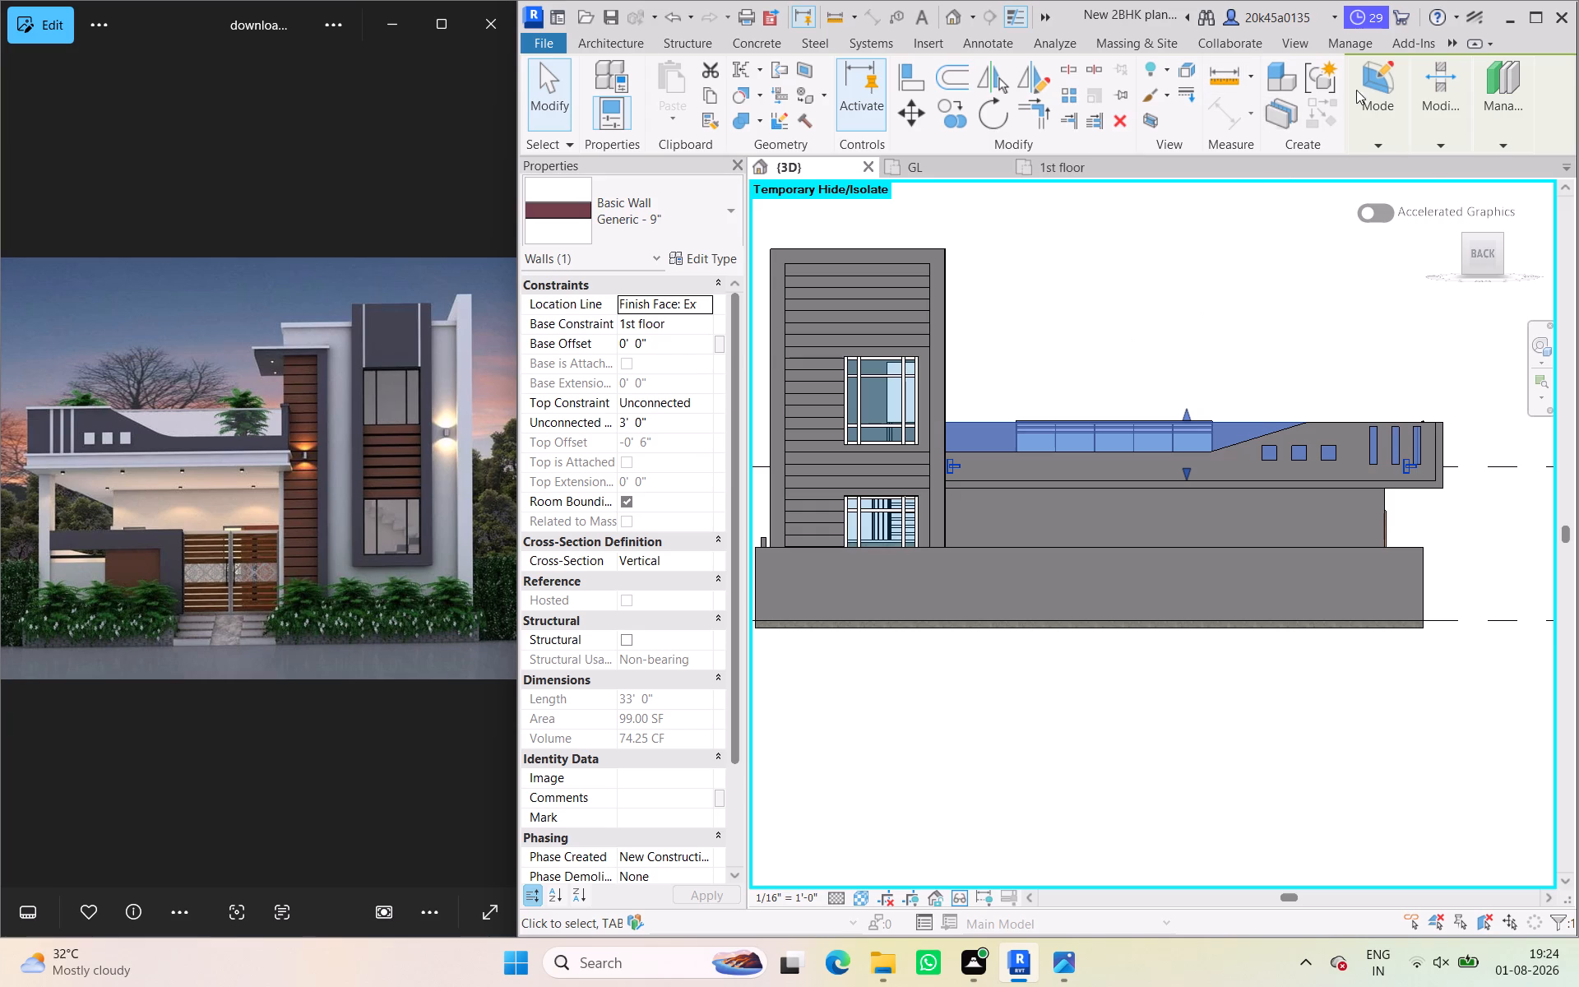
pyautogui.click(1386, 87)
pyautogui.click(1367, 187)
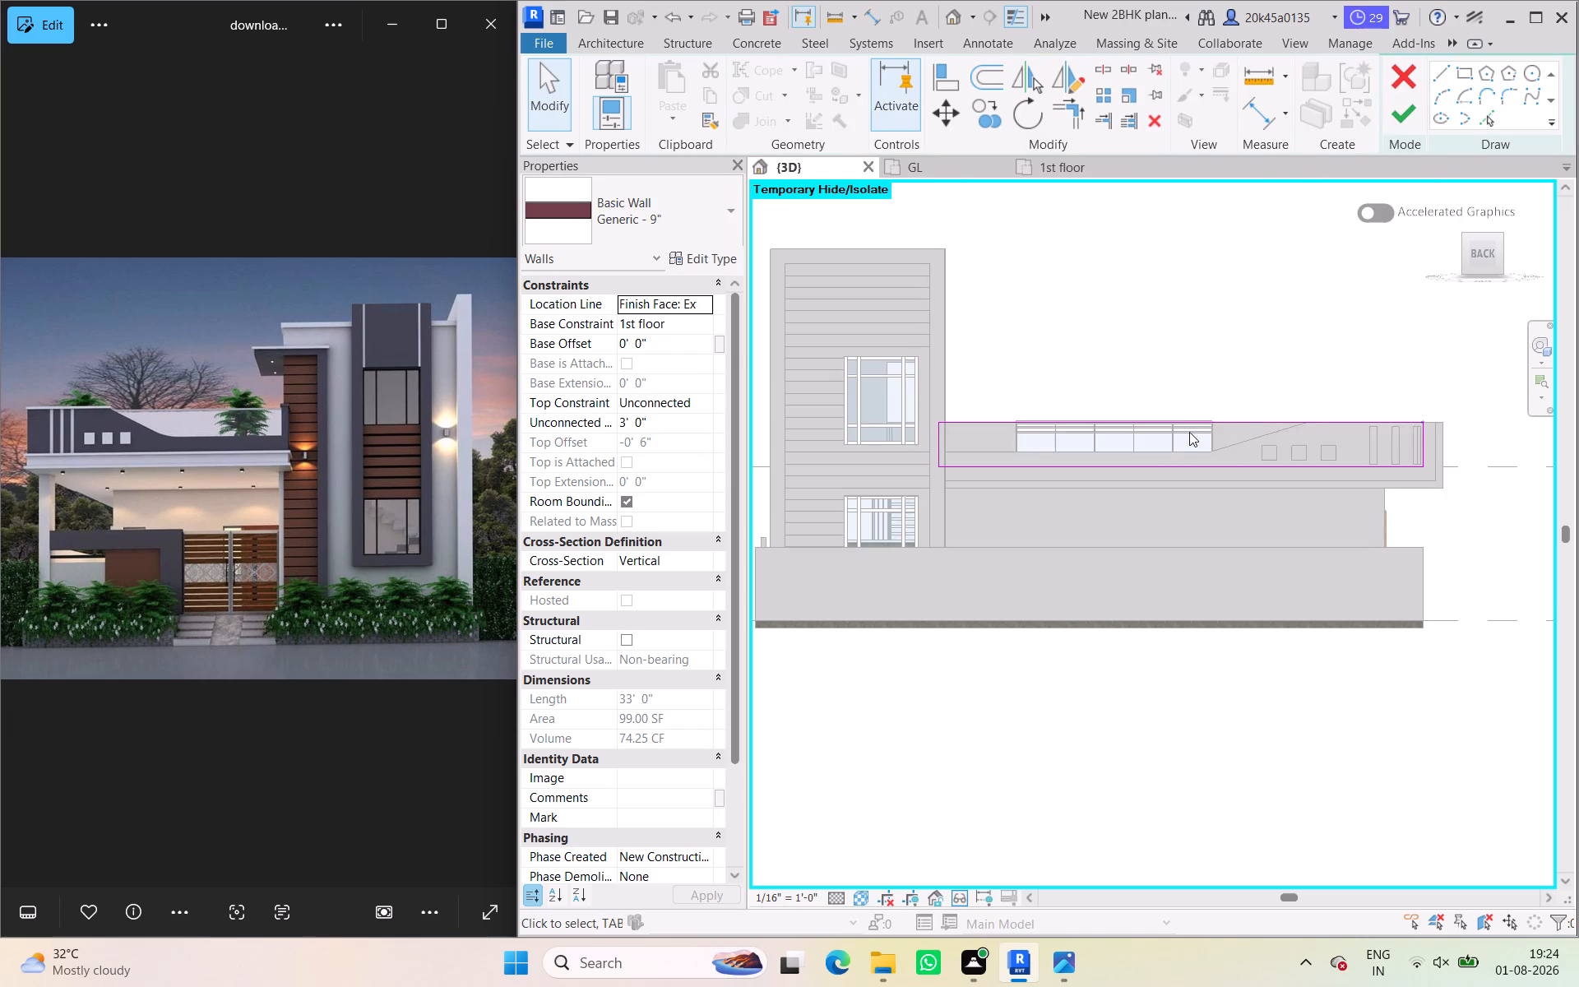
pyautogui.scroll(2, 1247, 422)
pyautogui.click(1485, 119)
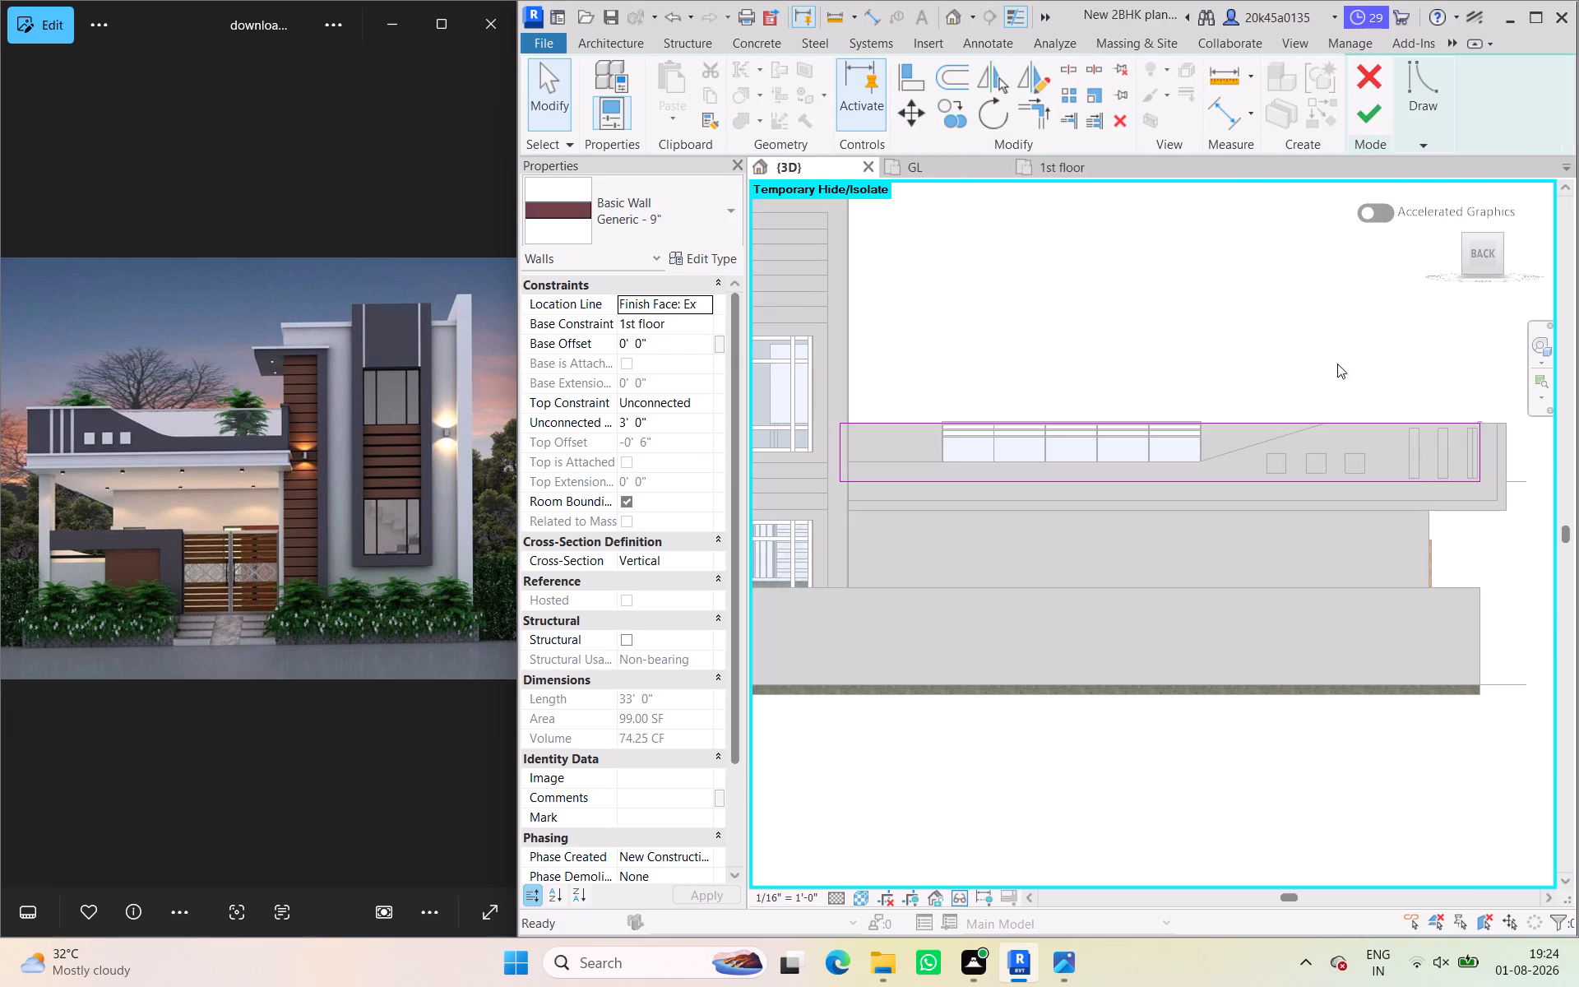
pyautogui.click(1277, 440)
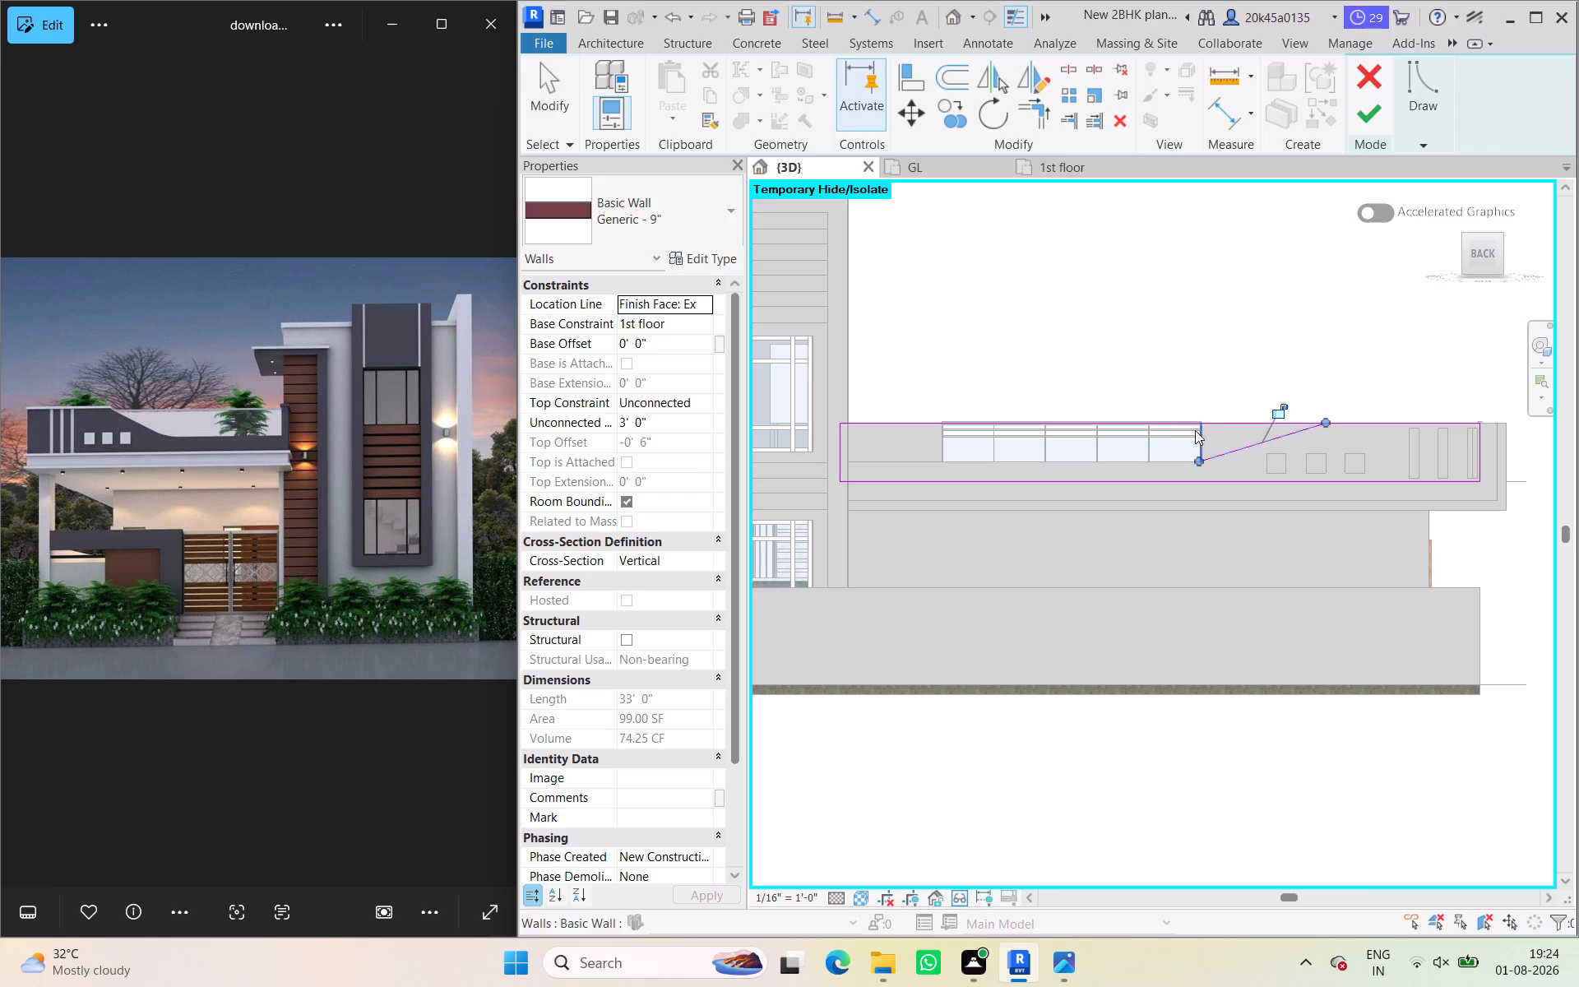
pyautogui.hotkey('ctrl', 'z')
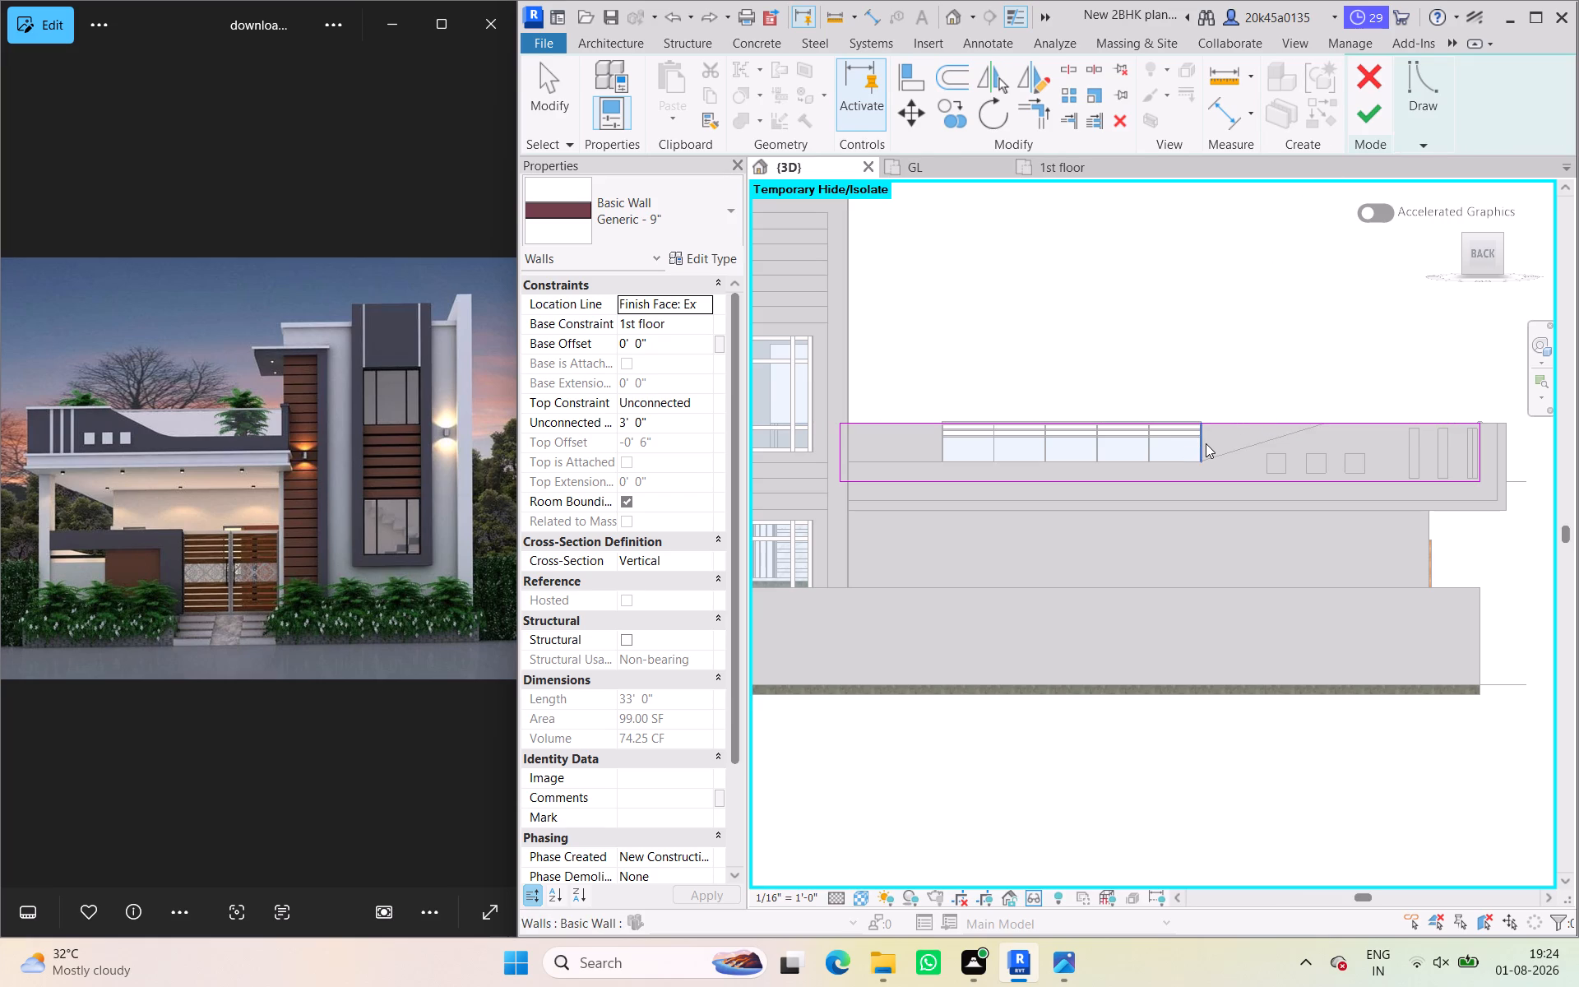
pyautogui.scroll(8, 1207, 441)
pyautogui.click(1199, 459)
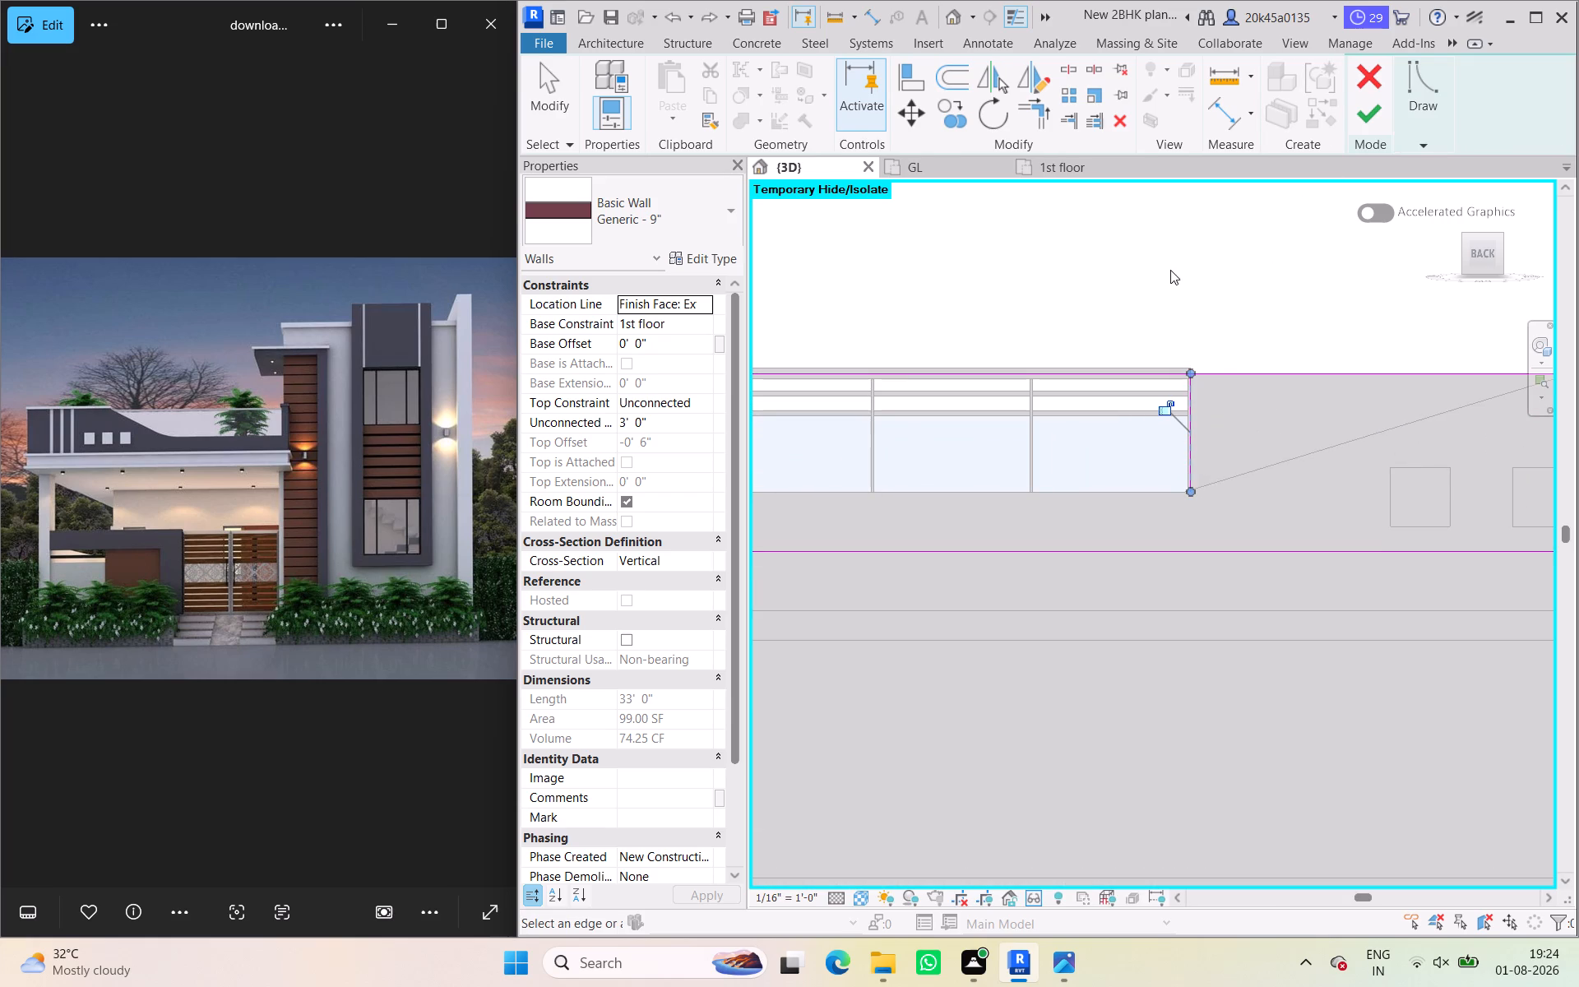
# Add wall profile lines along the glass railing's bottom edge and along its tower-side end.
pyautogui.click(564, 89)
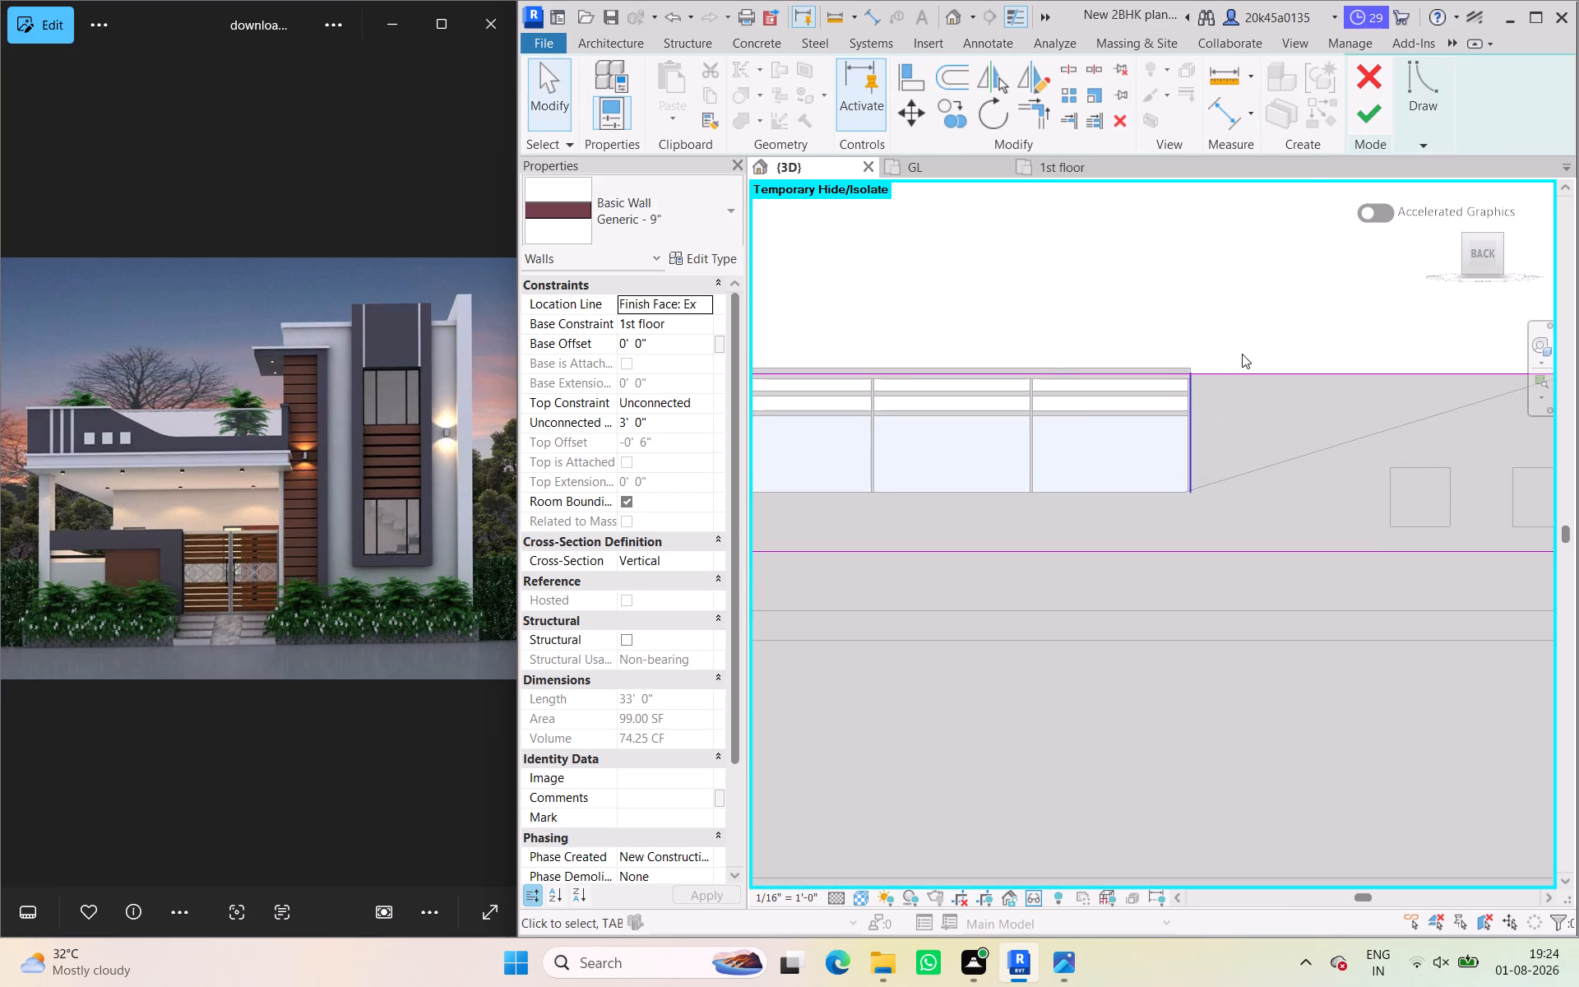
pyautogui.click(1416, 144)
pyautogui.click(1417, 165)
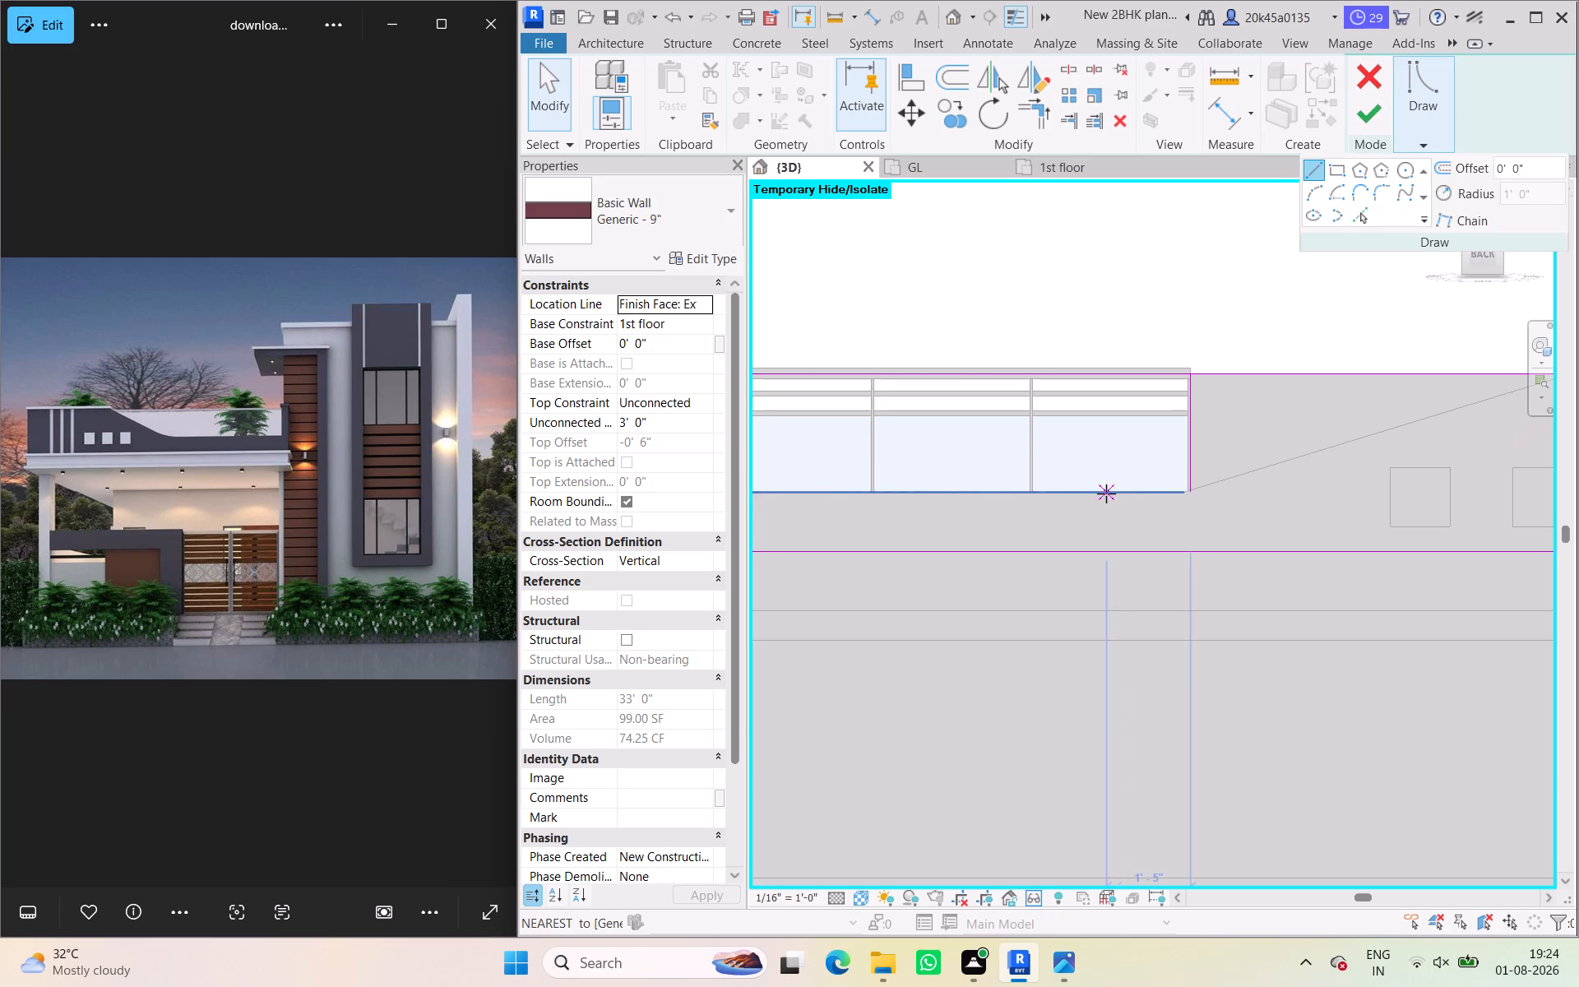
pyautogui.click(1419, 146)
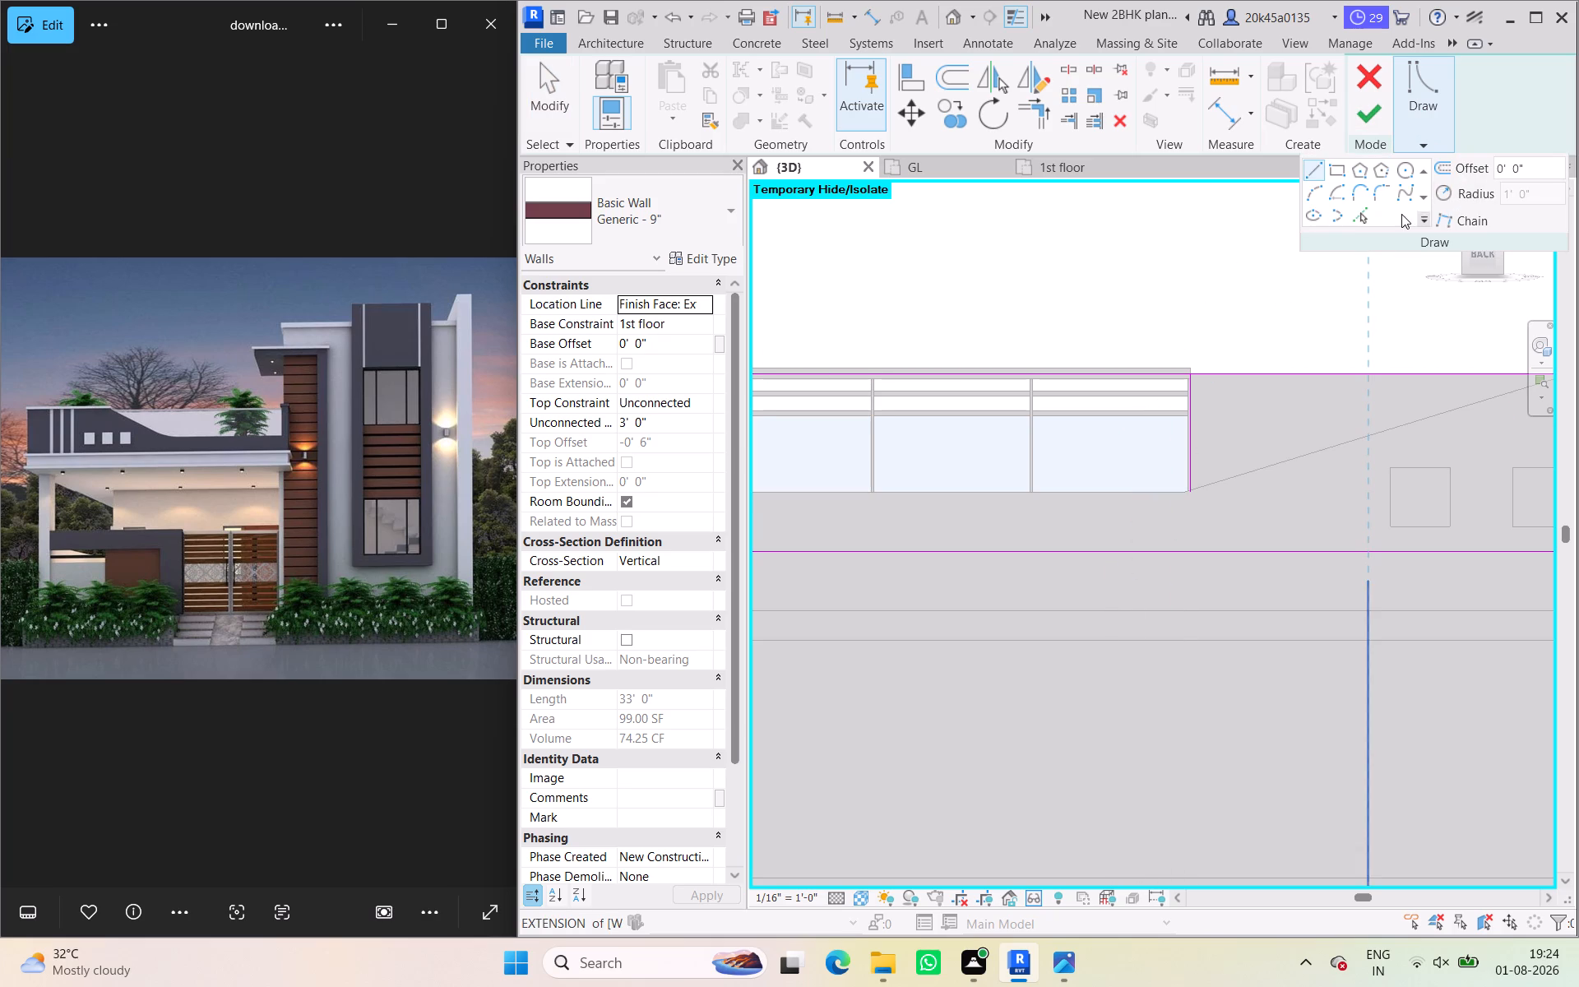
pyautogui.click(1362, 219)
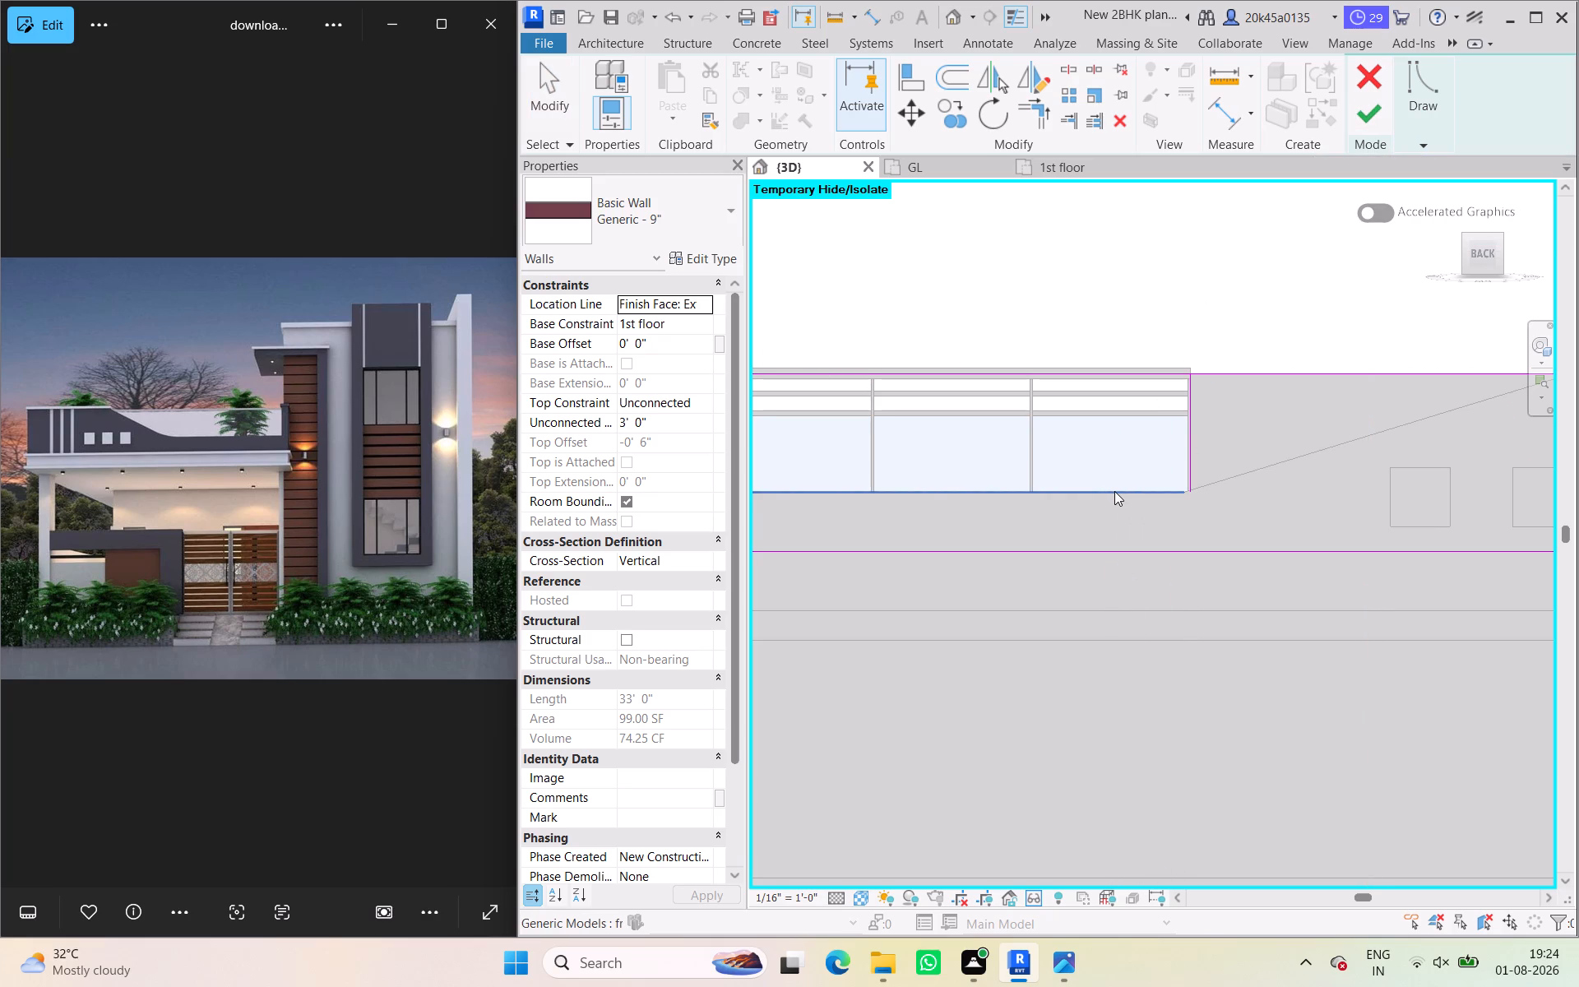
pyautogui.click(1115, 492)
pyautogui.scroll(-4, 1158, 438)
pyautogui.moveTo(1174, 420); pyautogui.dragTo(1306, 386, button='middle')
pyautogui.scroll(-2, 1205, 378)
pyautogui.moveTo(1224, 389); pyautogui.dragTo(1318, 405, button='middle')
pyautogui.scroll(4, 1081, 410)
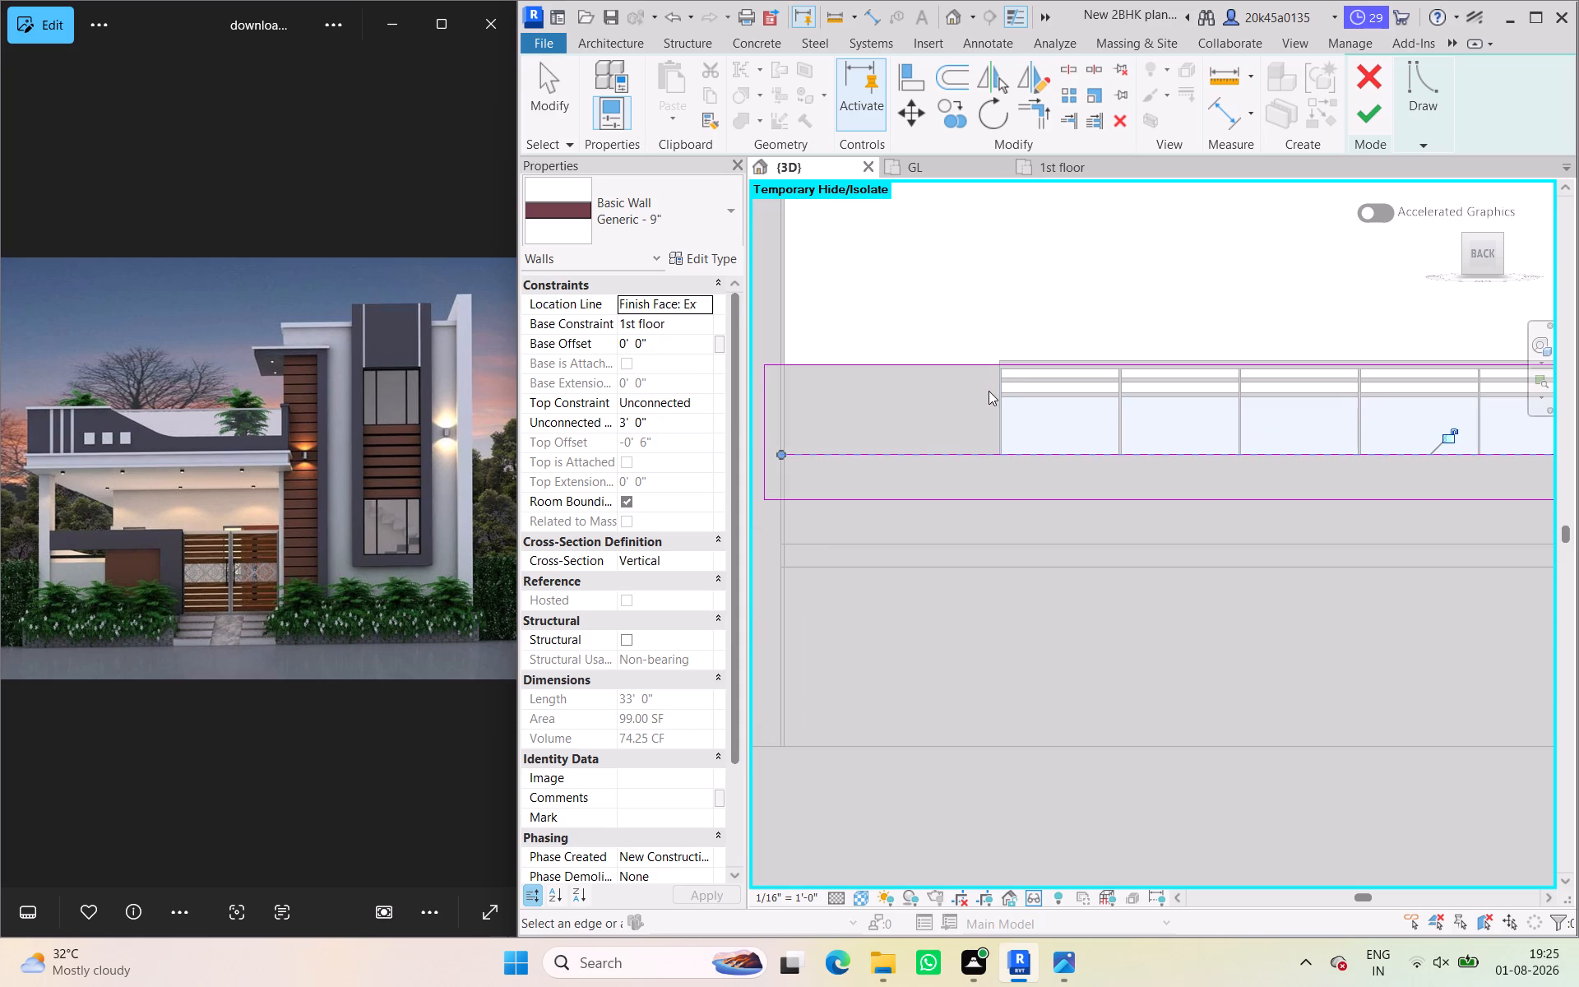
pyautogui.scroll(-3, 989, 391)
pyautogui.moveTo(987, 392); pyautogui.dragTo(1018, 410, button='middle')
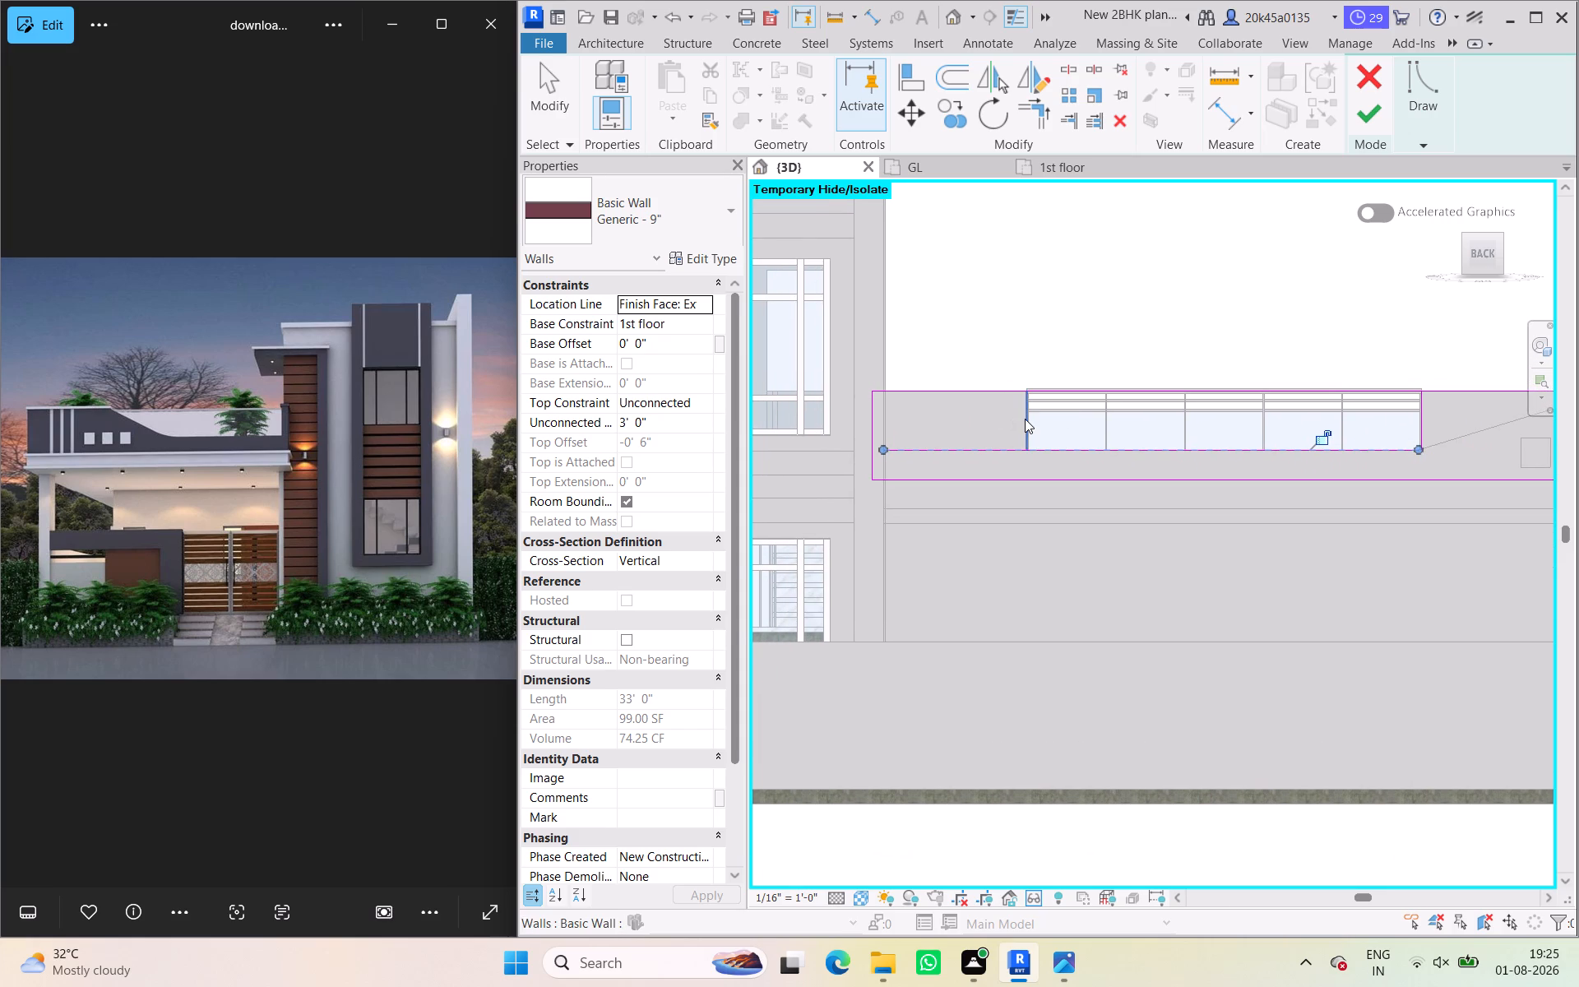
pyautogui.click(1025, 419)
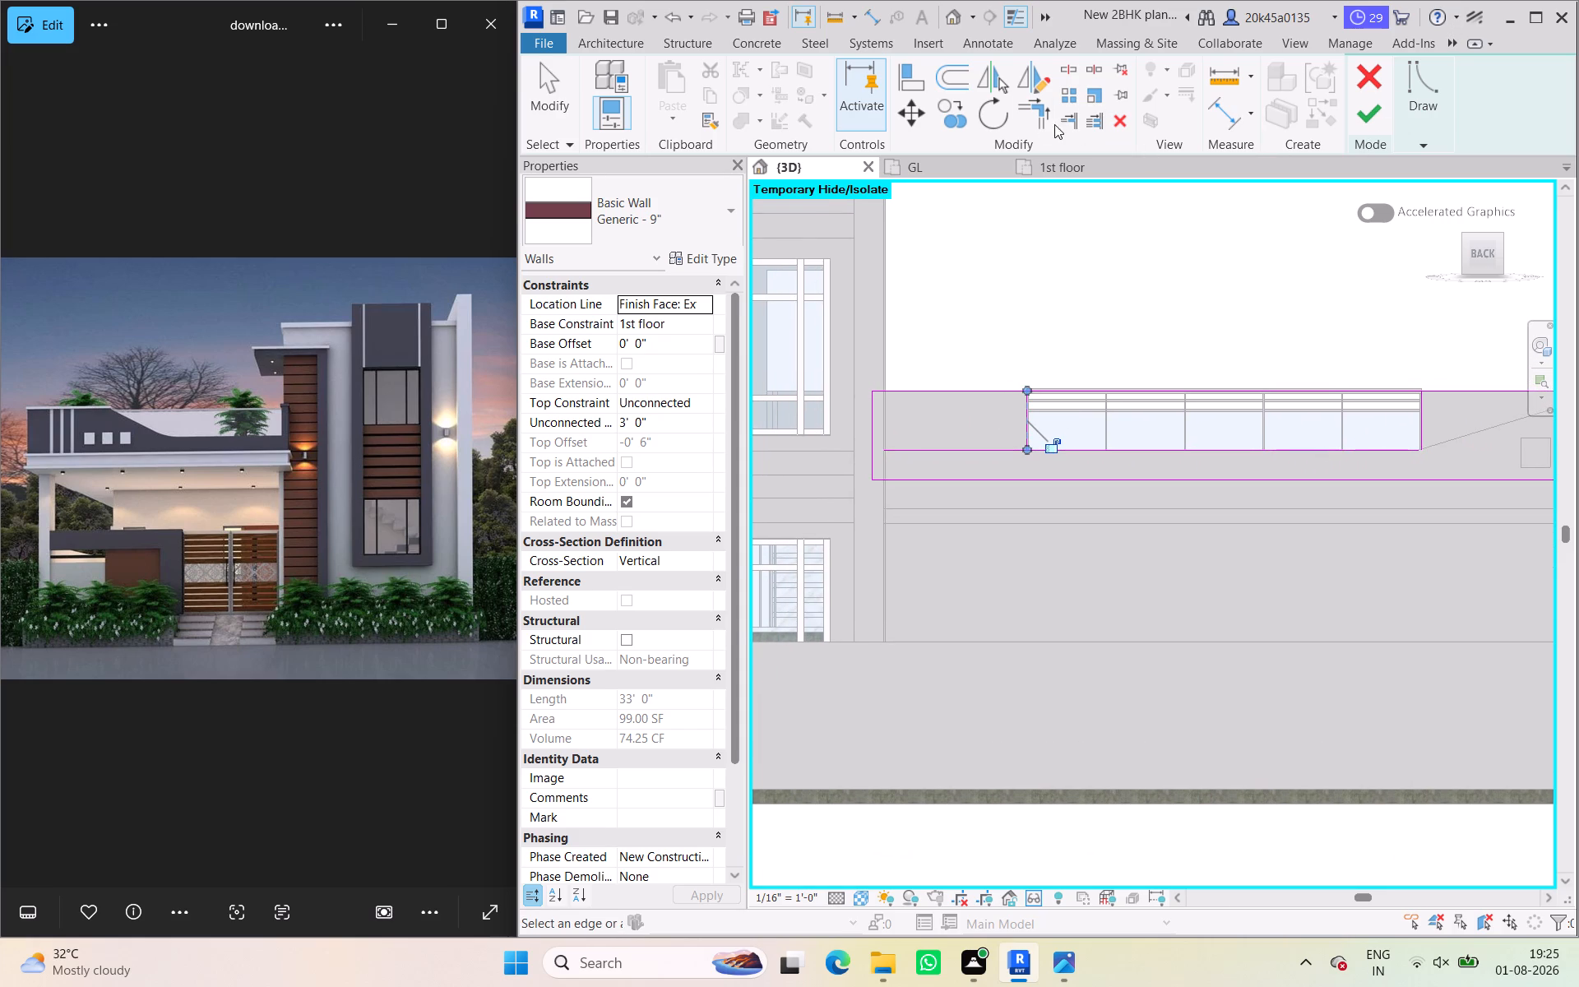
# Split the wall profile's top line above the railing and trim the tower-side vertical to the top and bottom lines.
pyautogui.click(1037, 117)
pyautogui.click(1002, 393)
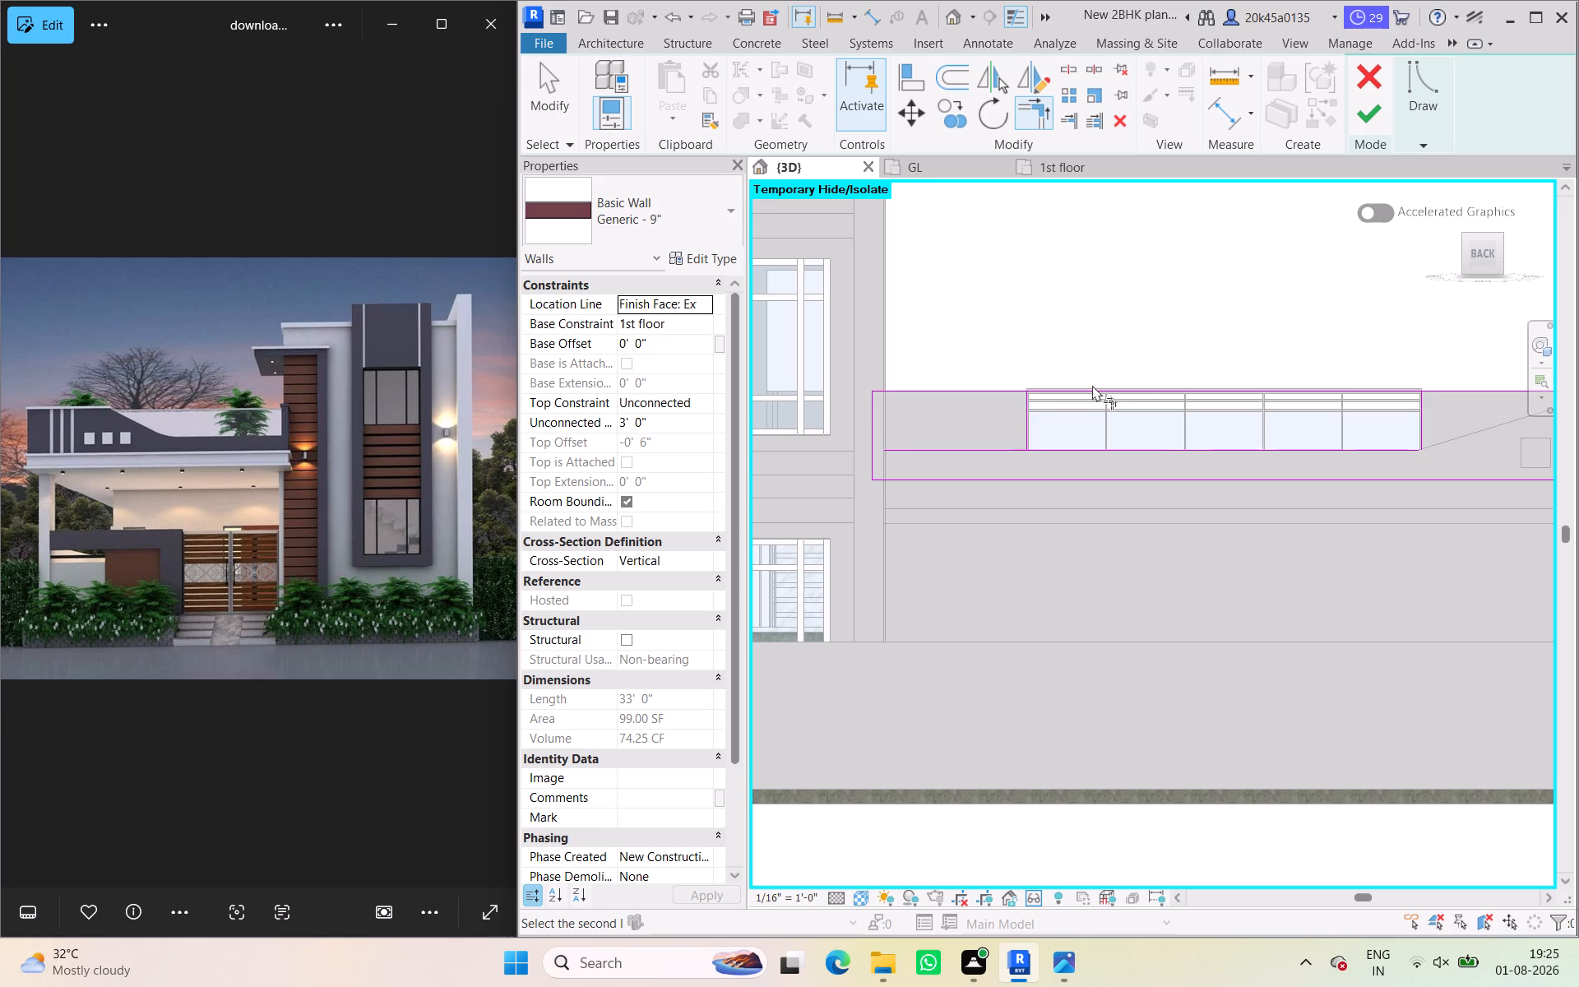
pyautogui.moveTo(1068, 69); pyautogui.dragTo(1076, 73)
pyautogui.click(1212, 395)
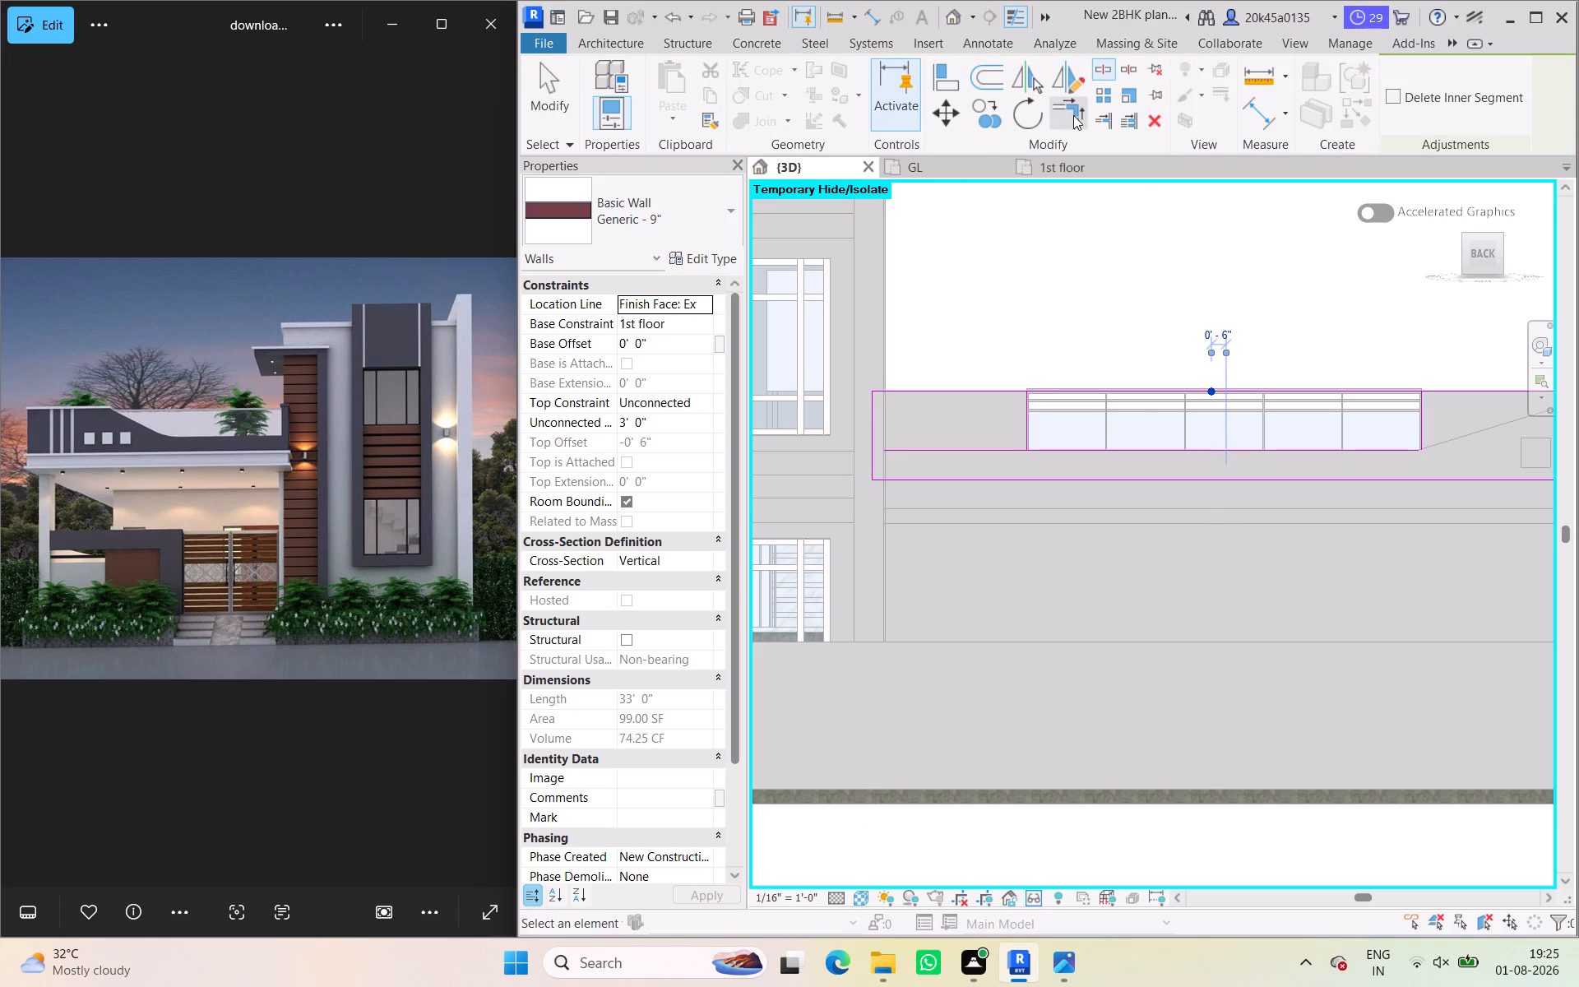
pyautogui.click(1073, 115)
pyautogui.click(1011, 394)
pyautogui.click(1030, 415)
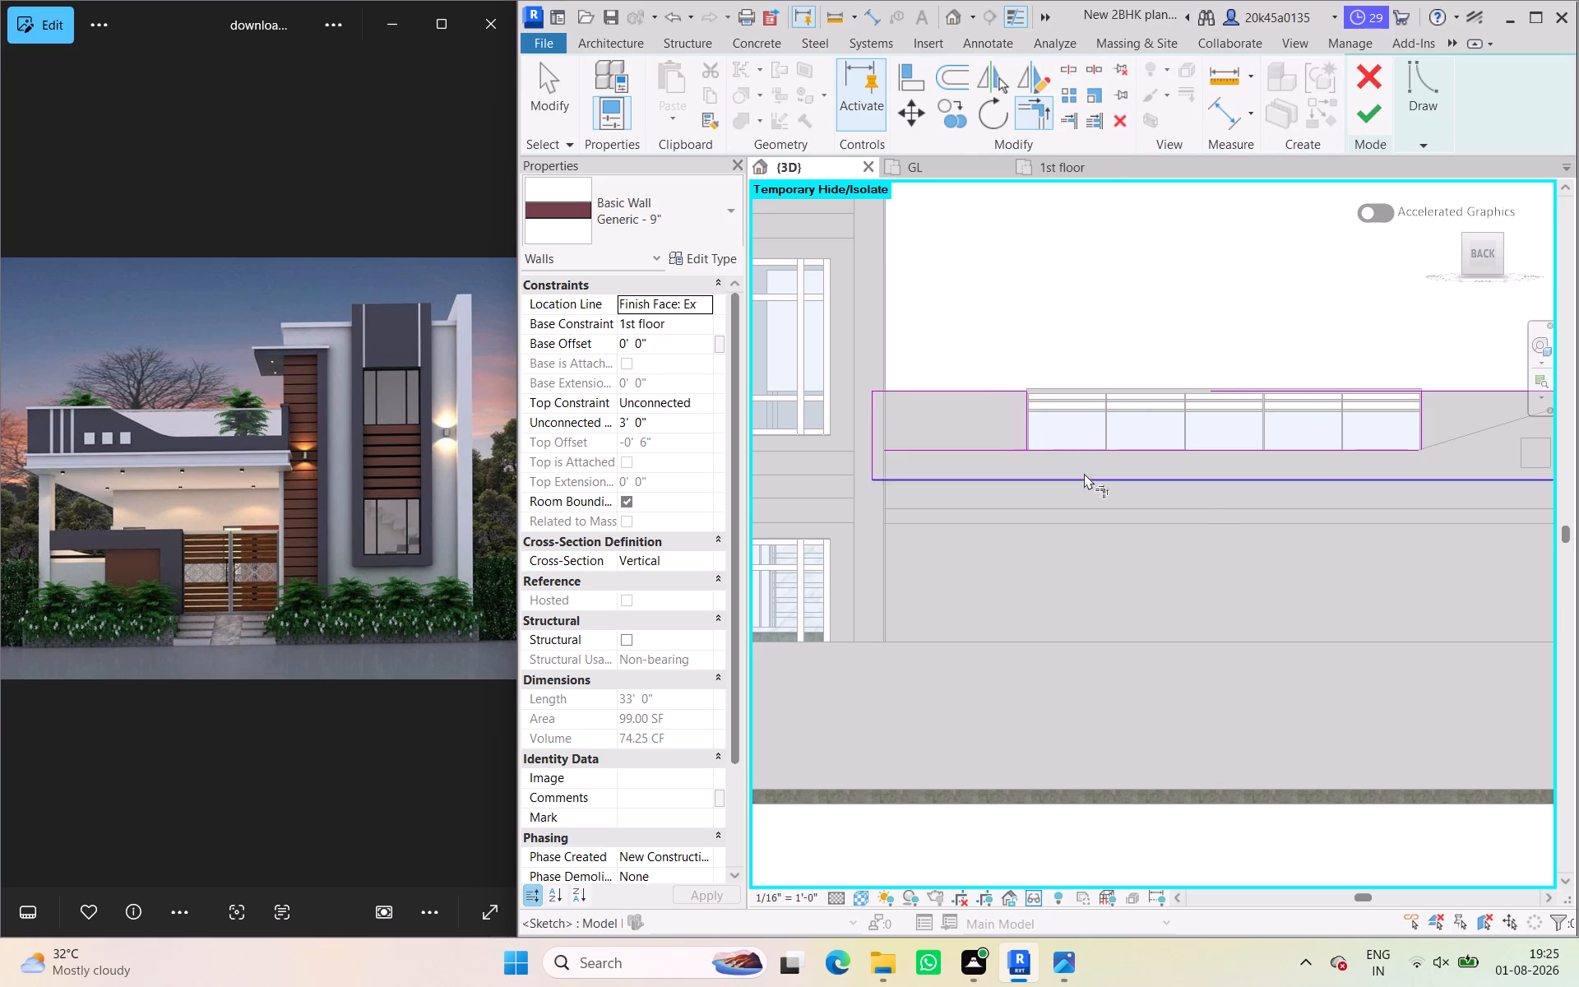
pyautogui.click(1078, 451)
pyautogui.click(1026, 438)
# Trim the vertical line at the railing's outer end and the wall profile's top line into a corner.
pyautogui.scroll(-2, 1128, 424)
pyautogui.moveTo(1122, 422); pyautogui.dragTo(969, 440, button='middle')
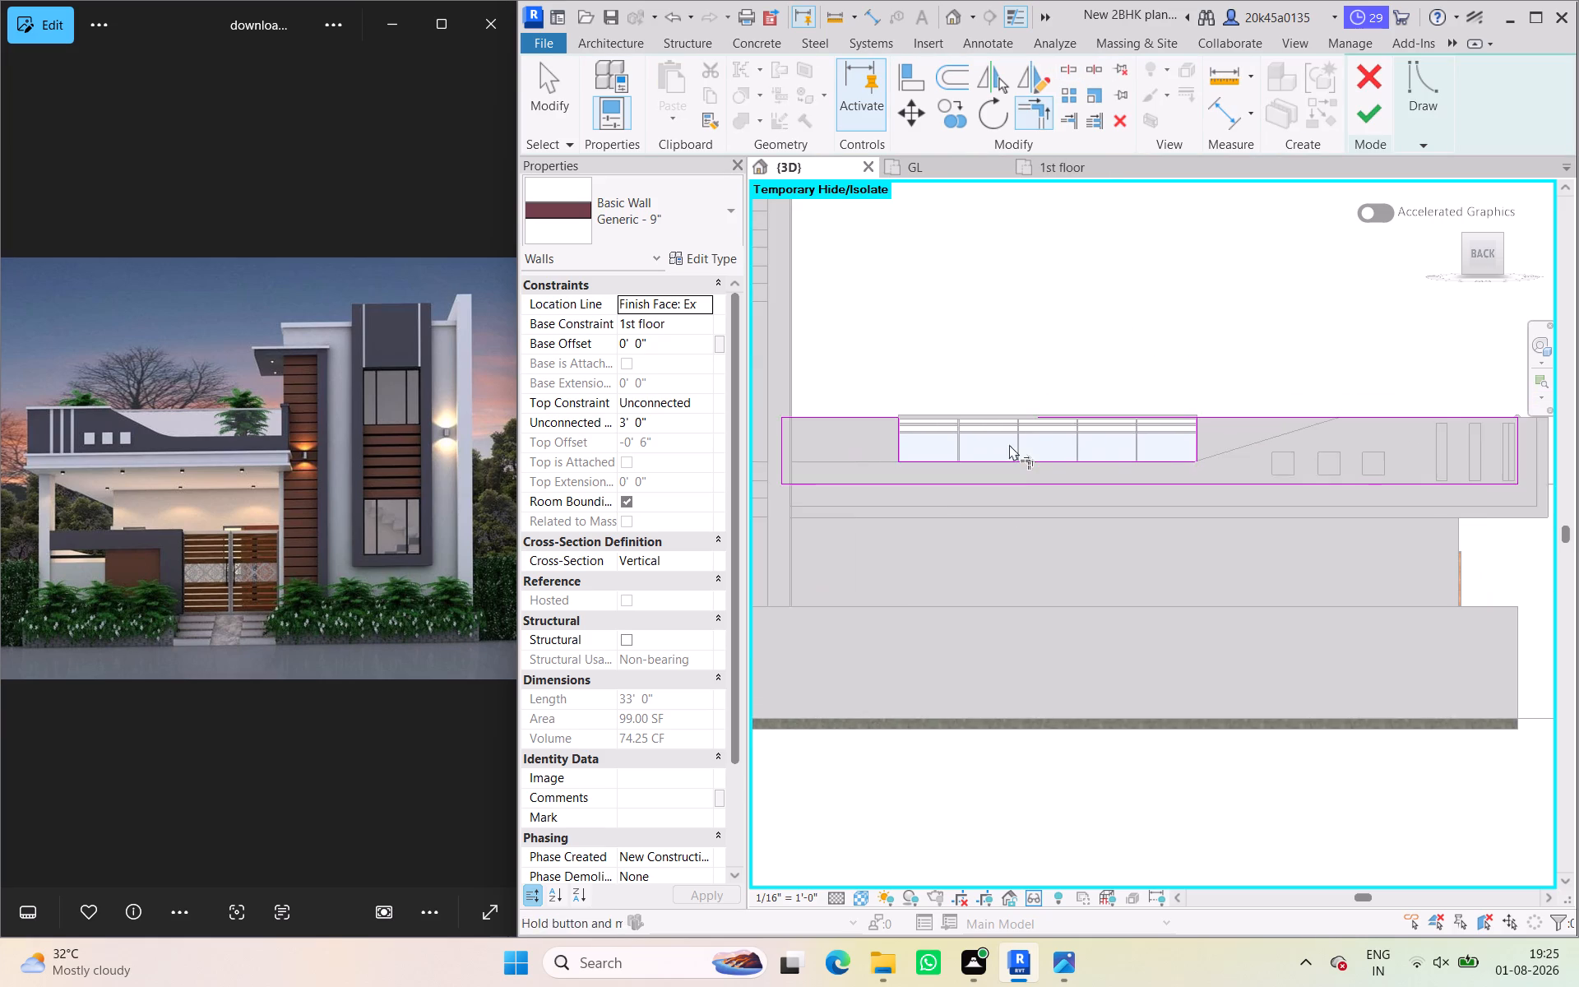
pyautogui.scroll(6, 1201, 431)
pyautogui.click(1183, 434)
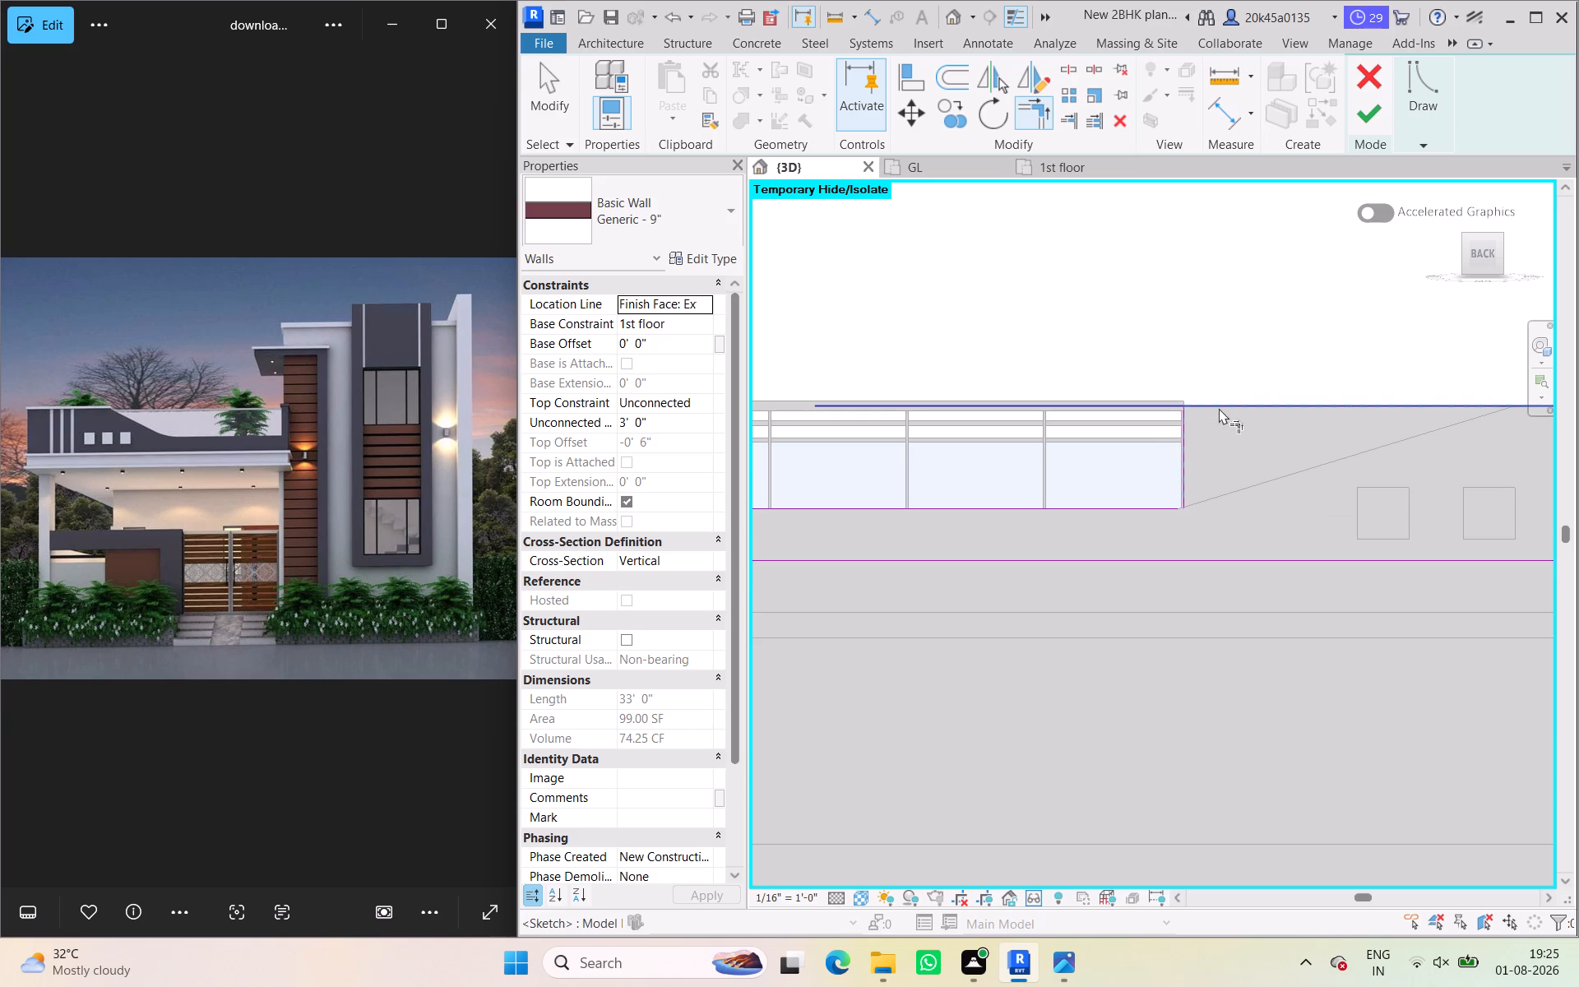
pyautogui.click(1221, 405)
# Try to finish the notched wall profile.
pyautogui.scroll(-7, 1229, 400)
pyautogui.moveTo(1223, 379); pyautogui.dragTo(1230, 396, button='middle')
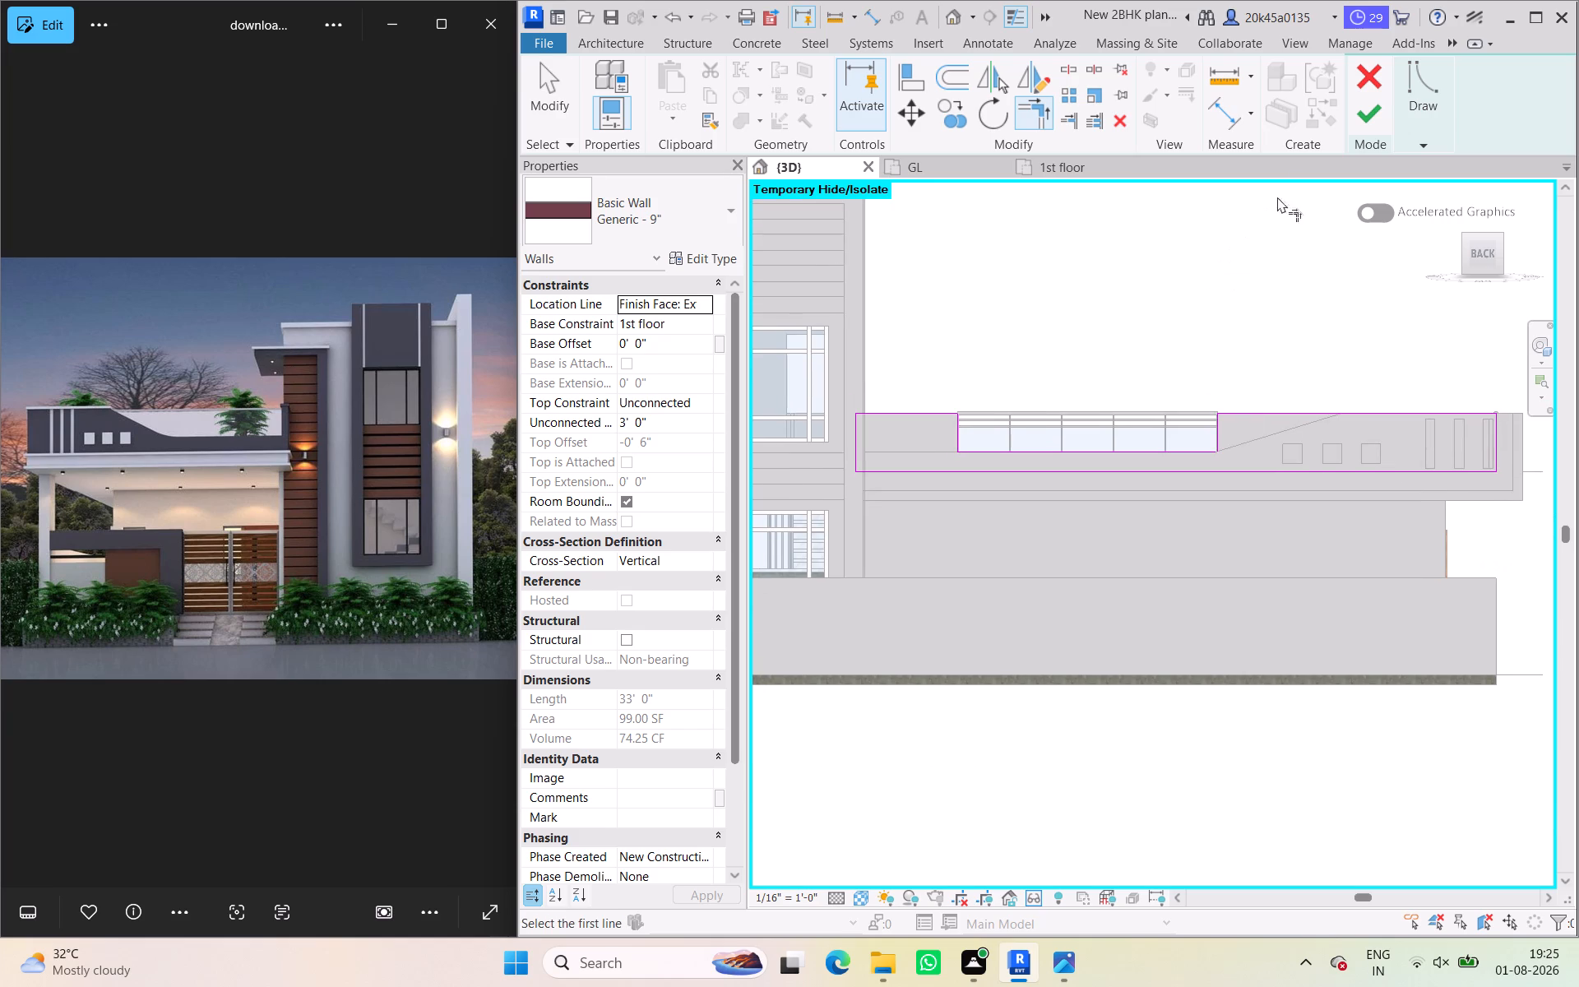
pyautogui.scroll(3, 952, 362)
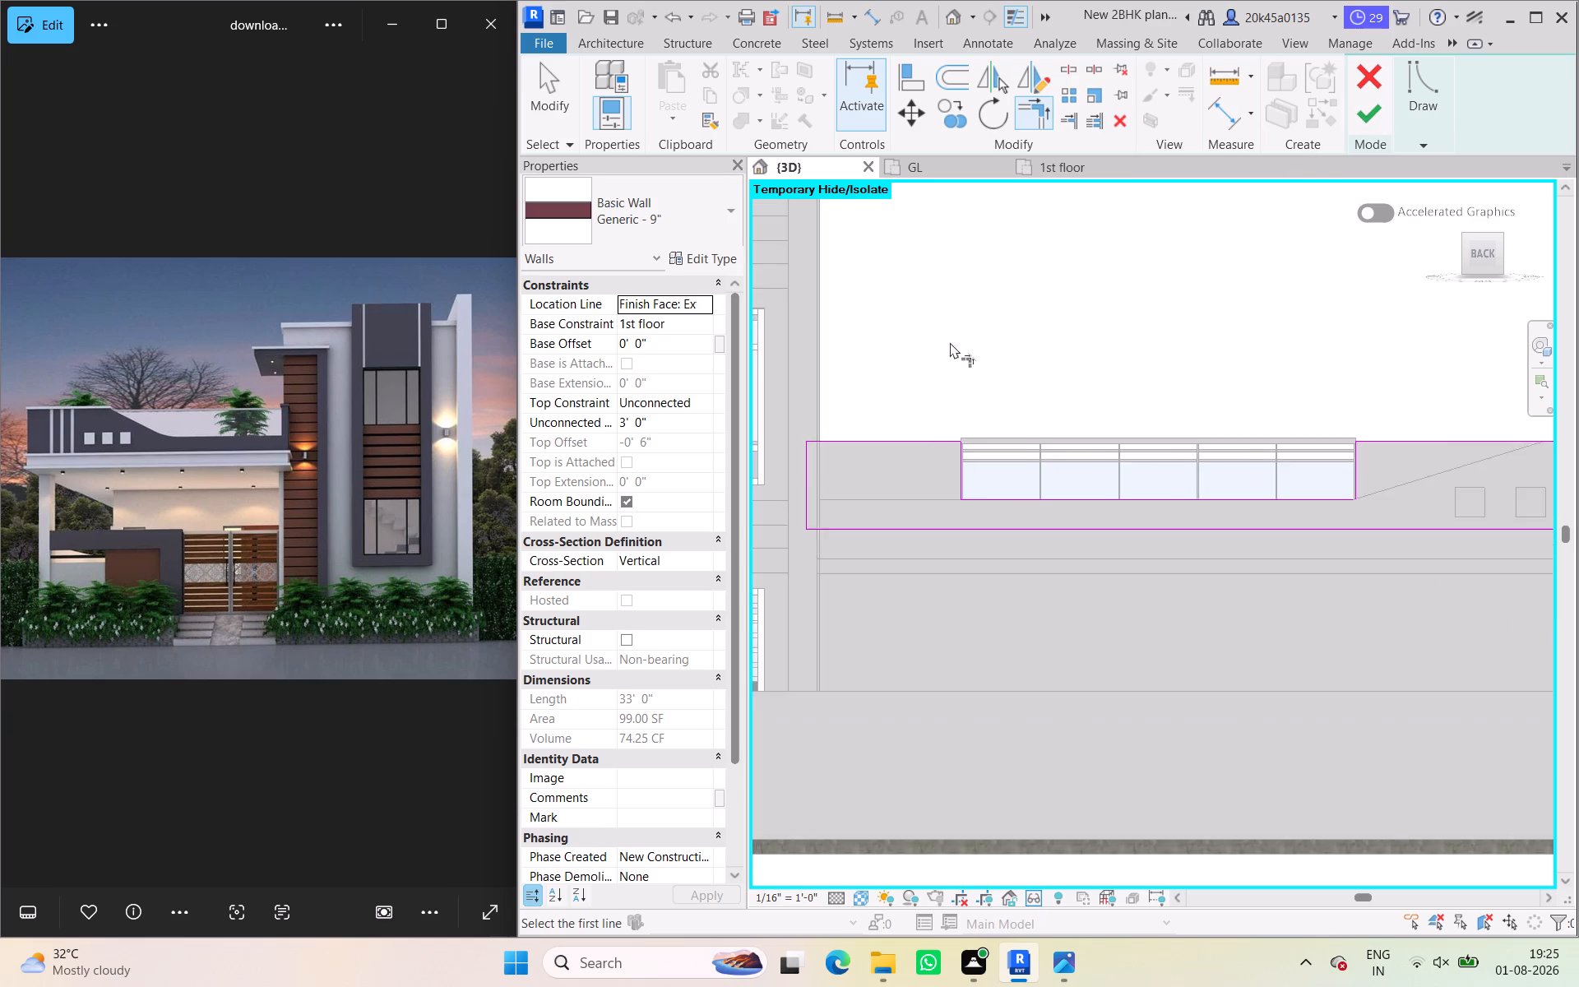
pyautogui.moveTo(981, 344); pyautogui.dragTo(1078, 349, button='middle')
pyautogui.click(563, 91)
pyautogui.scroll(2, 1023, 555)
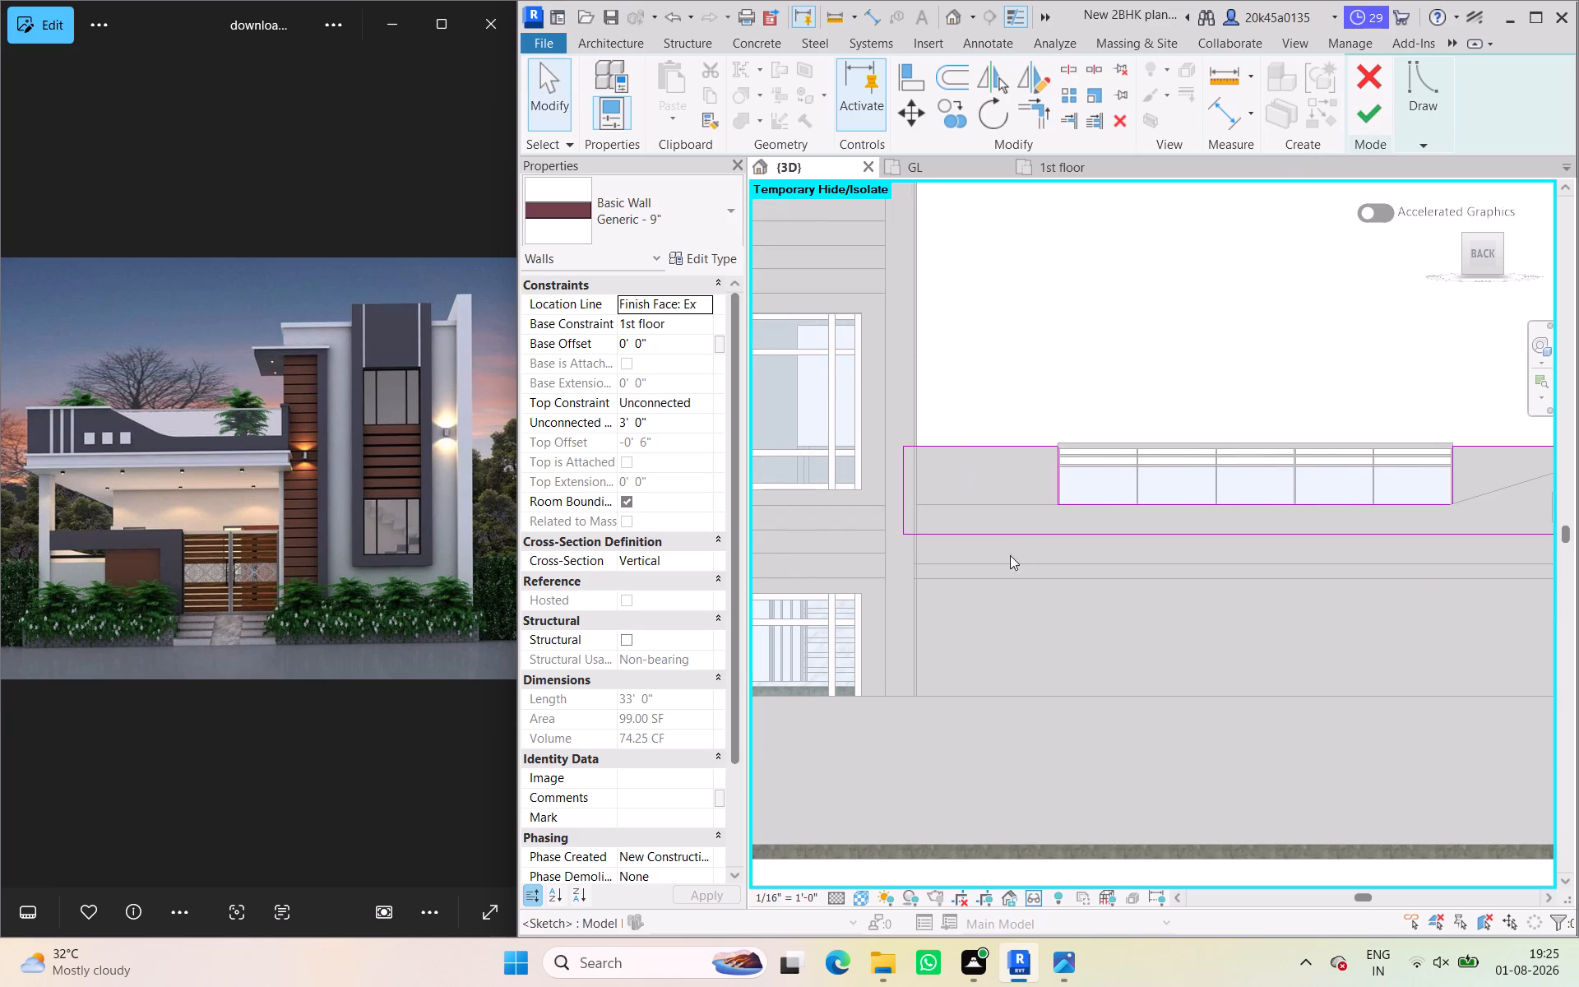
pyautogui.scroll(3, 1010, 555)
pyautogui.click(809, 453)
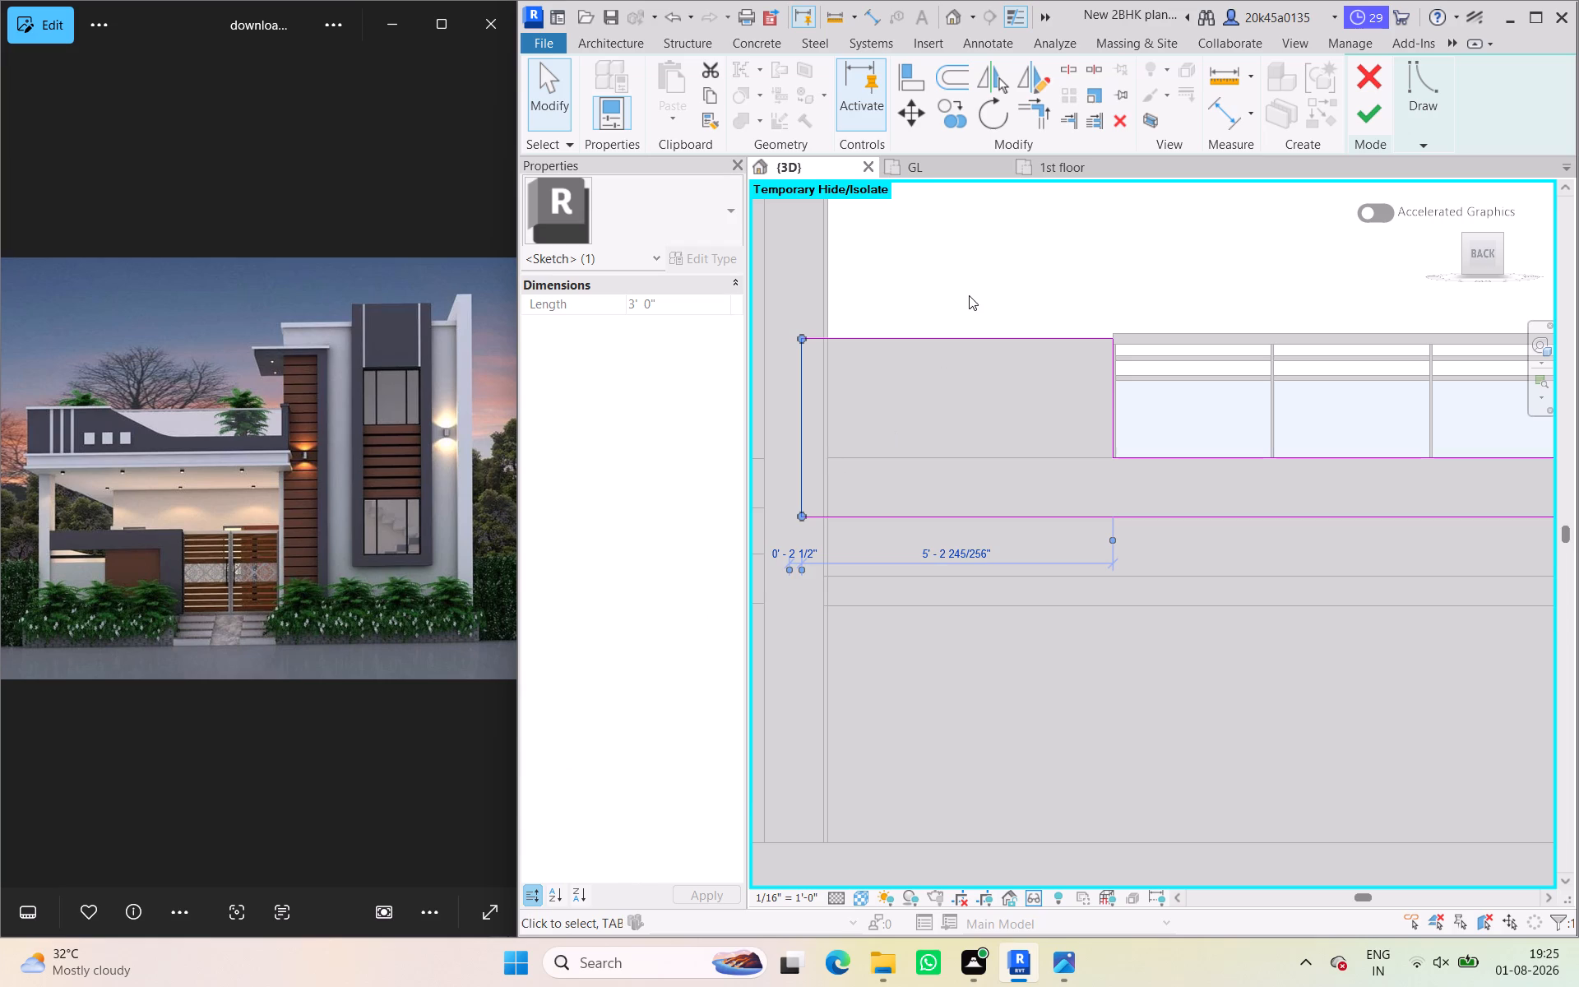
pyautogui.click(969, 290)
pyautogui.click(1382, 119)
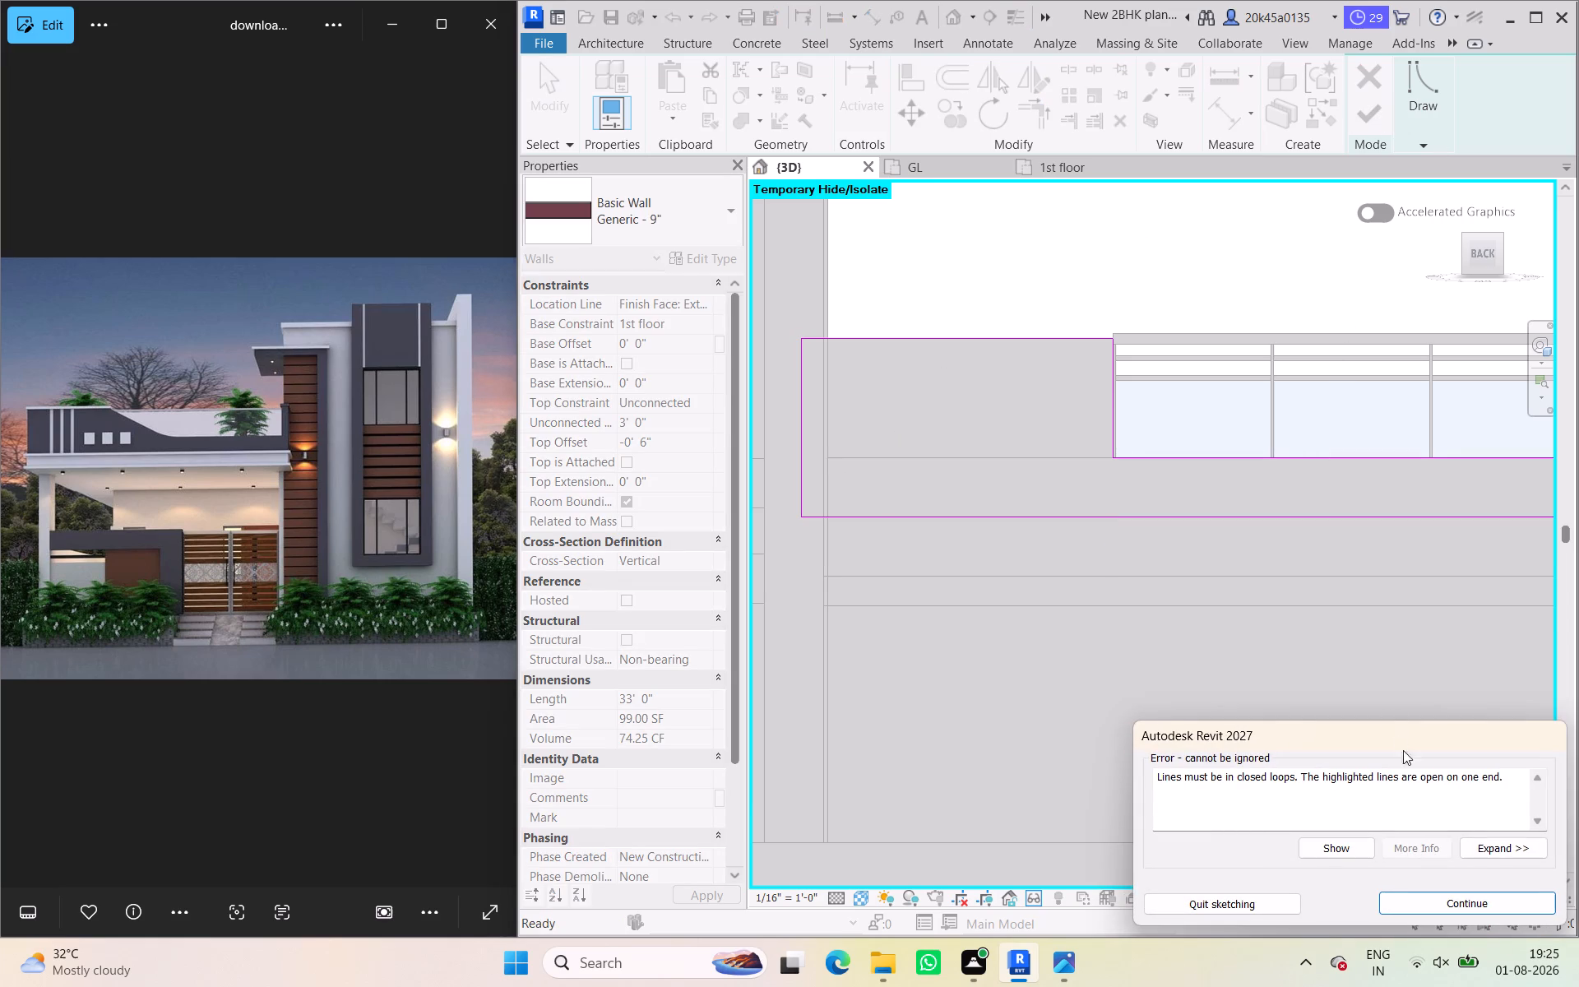
# Close the notch's open bottom corner at the railing's outer end by trimming its two lines, and finish the wall profile.
pyautogui.scroll(-5, 1179, 697)
pyautogui.moveTo(1124, 619); pyautogui.dragTo(796, 516, button='middle')
pyautogui.scroll(3, 1169, 525)
pyautogui.moveTo(1167, 520); pyautogui.dragTo(1127, 601, button='middle')
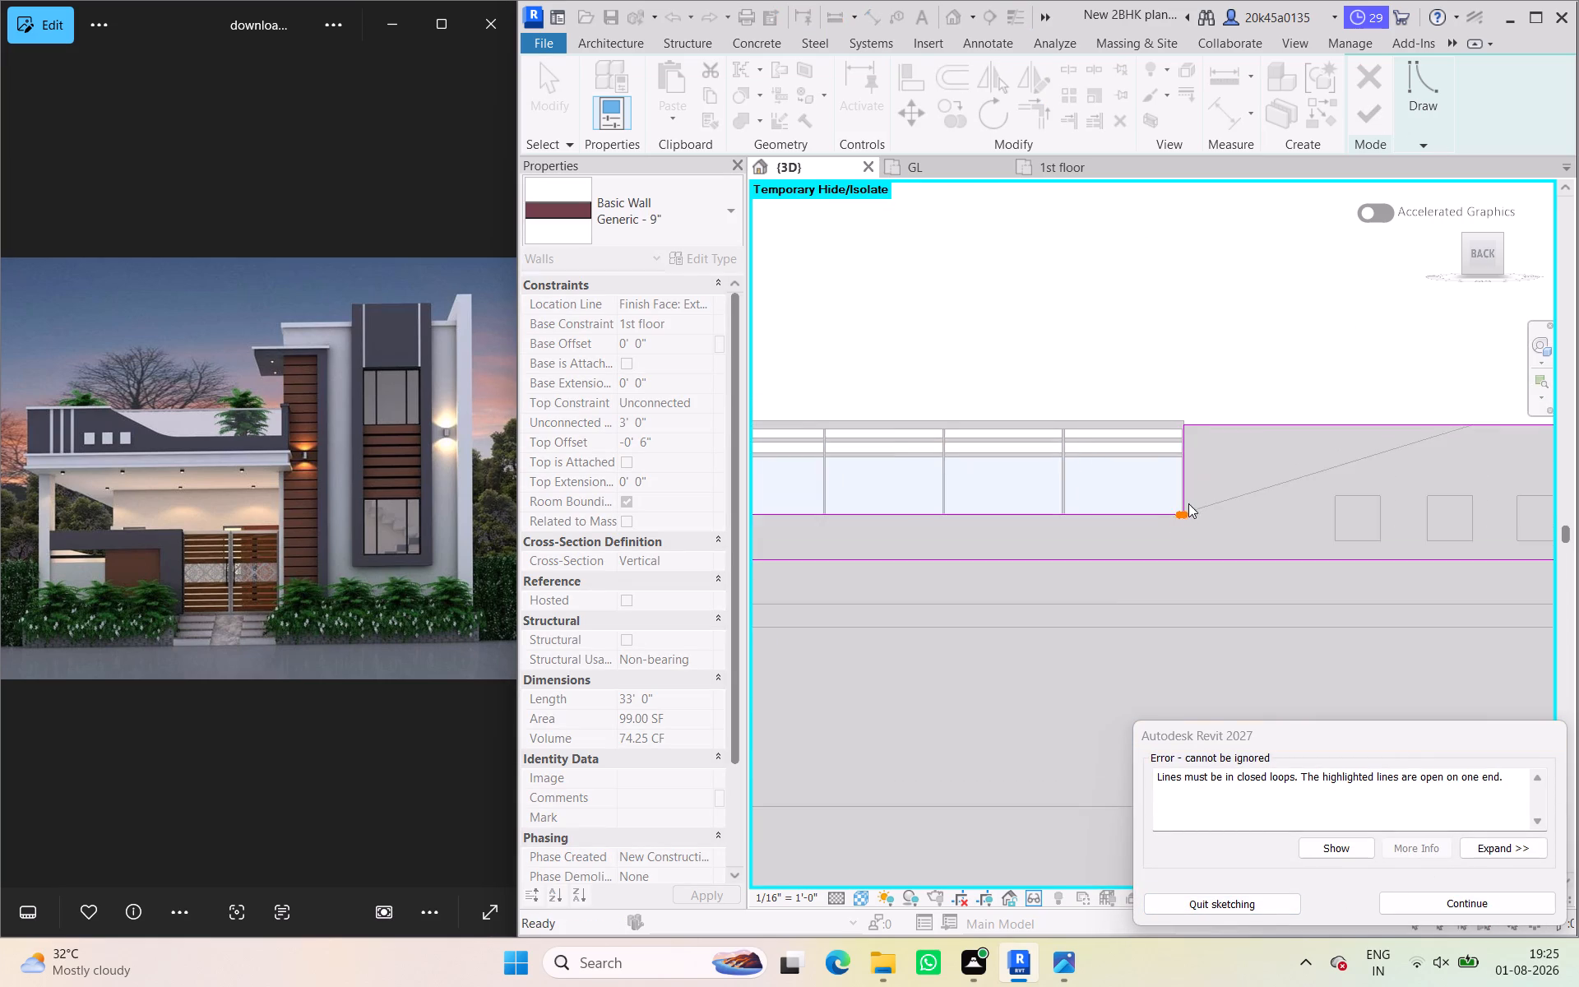
pyautogui.scroll(10, 1188, 503)
pyautogui.click(1438, 906)
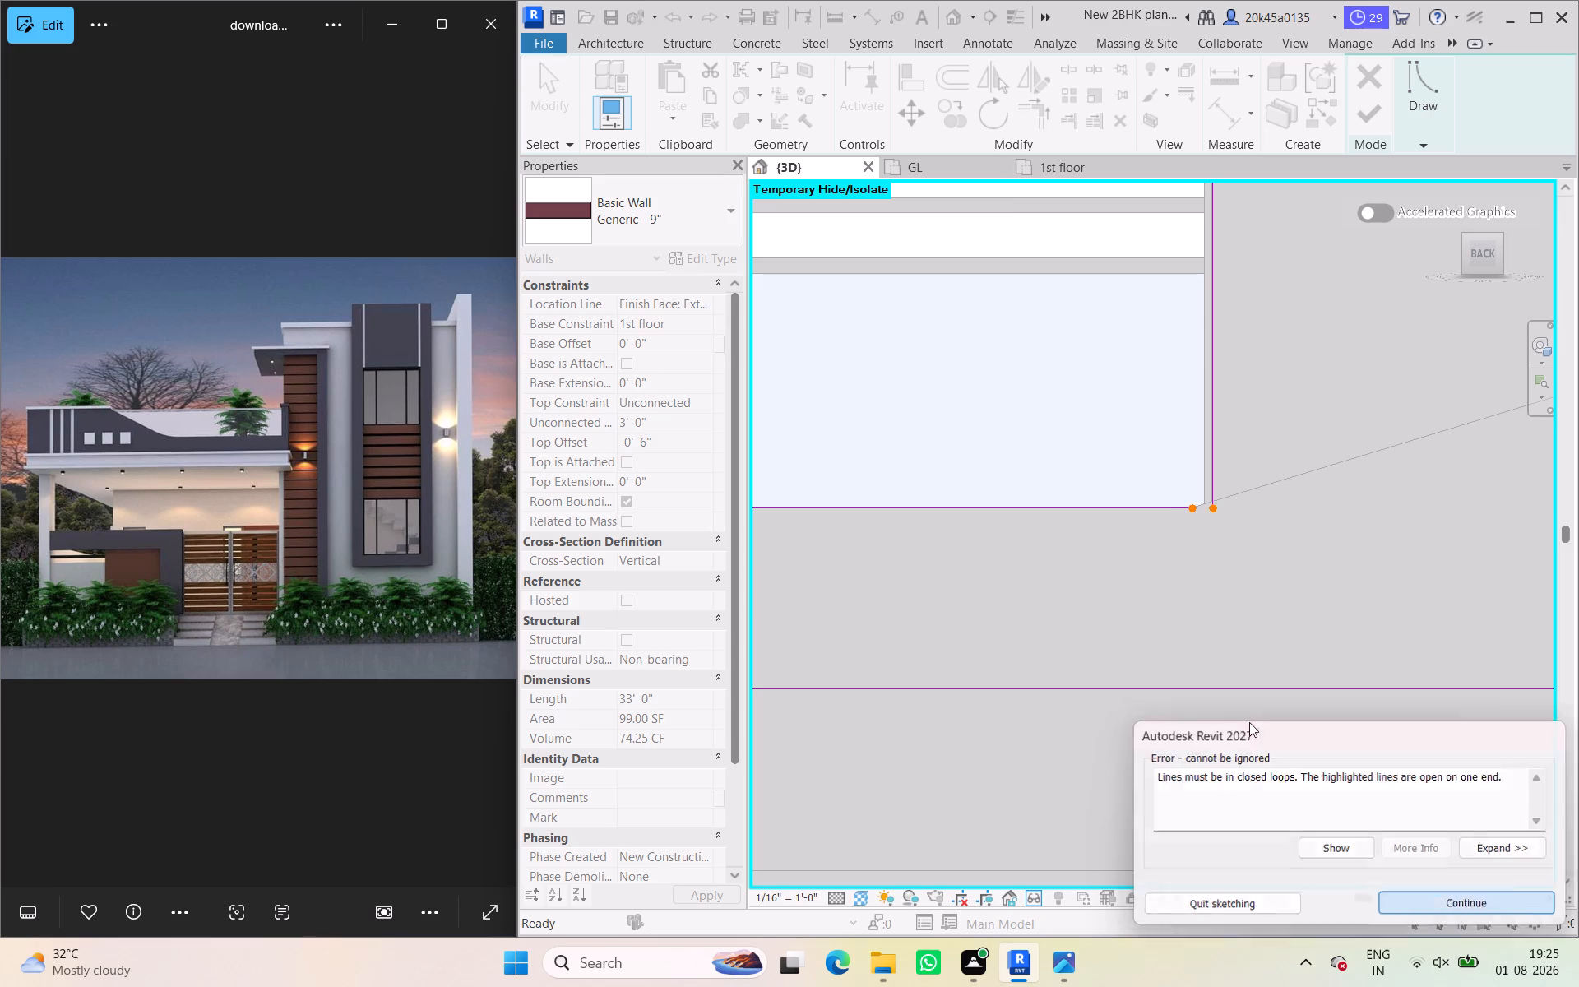
pyautogui.click(1035, 109)
pyautogui.click(1140, 504)
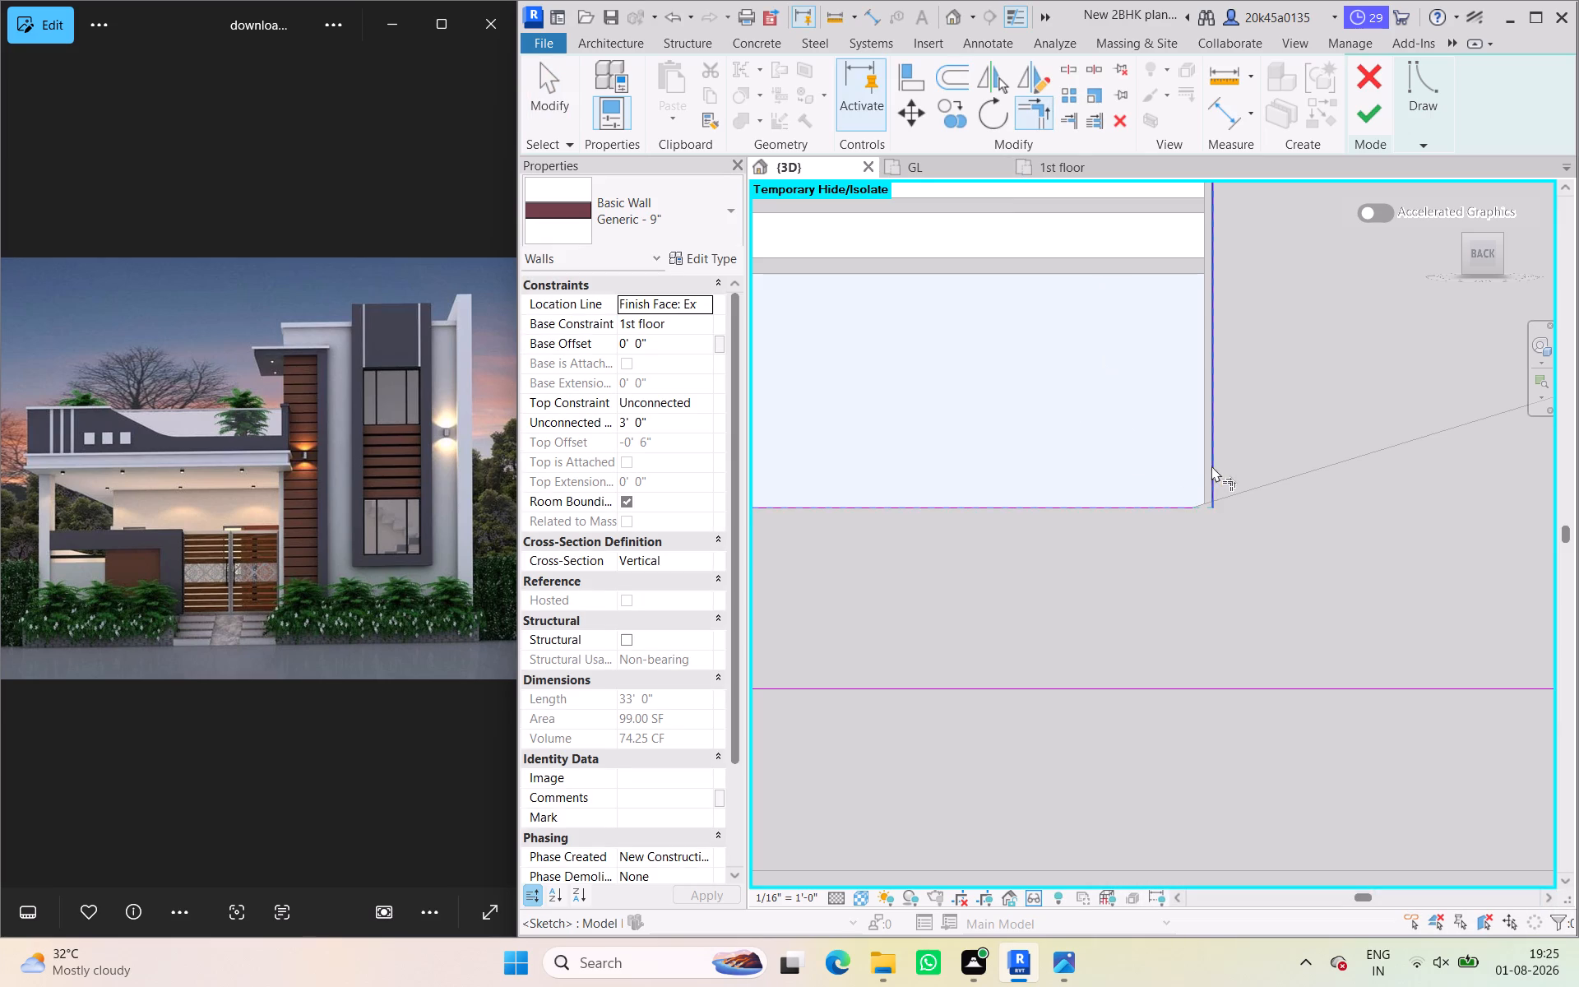
pyautogui.click(1216, 466)
pyautogui.click(1363, 116)
# Examine the edited back parapet wall from above in 3D and in the 1st floor plan.
pyautogui.scroll(-5, 1222, 534)
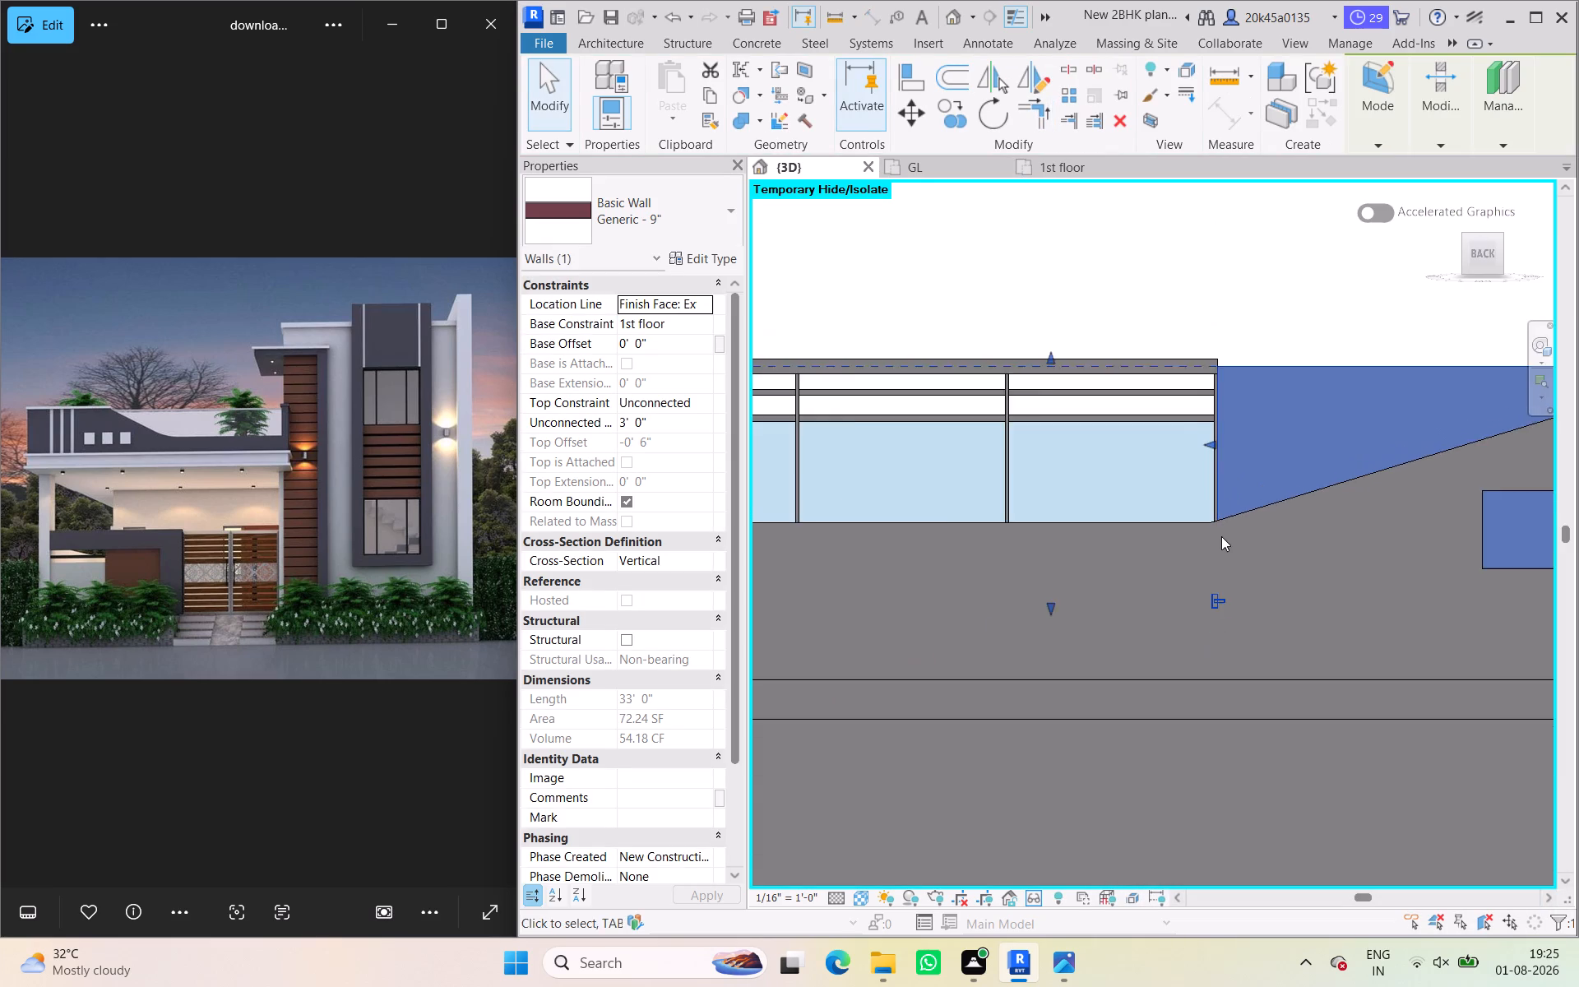
pyautogui.scroll(-5, 1221, 536)
pyautogui.moveTo(1481, 261); pyautogui.dragTo(1486, 394)
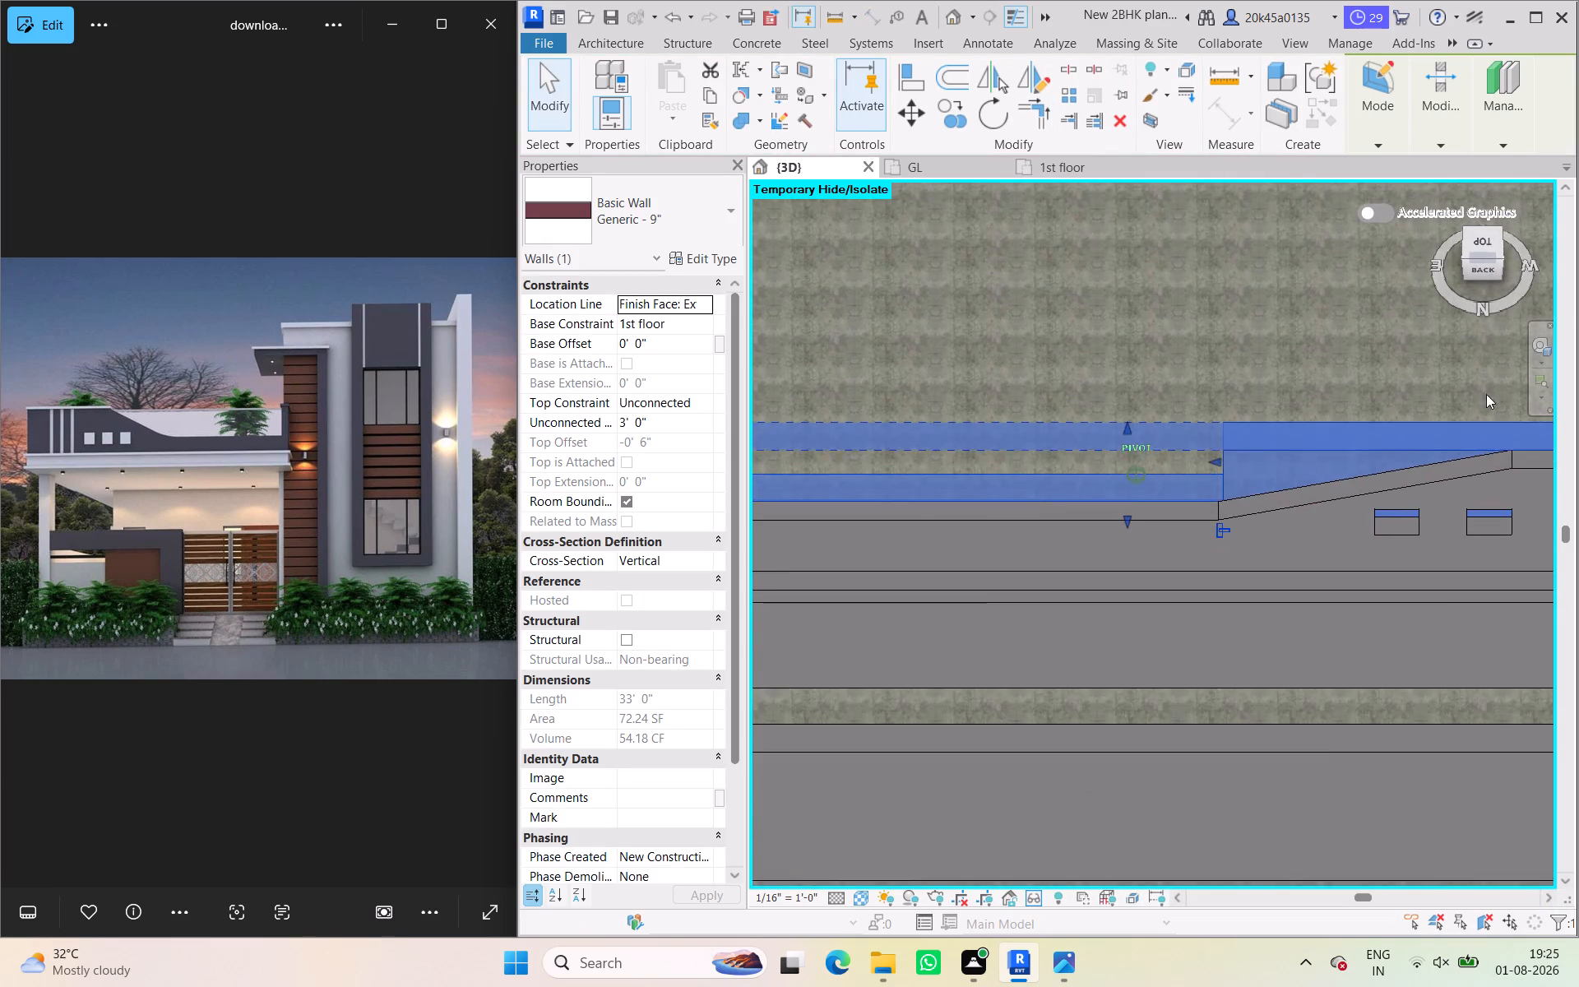
pyautogui.moveTo(1486, 394); pyautogui.dragTo(1491, 436)
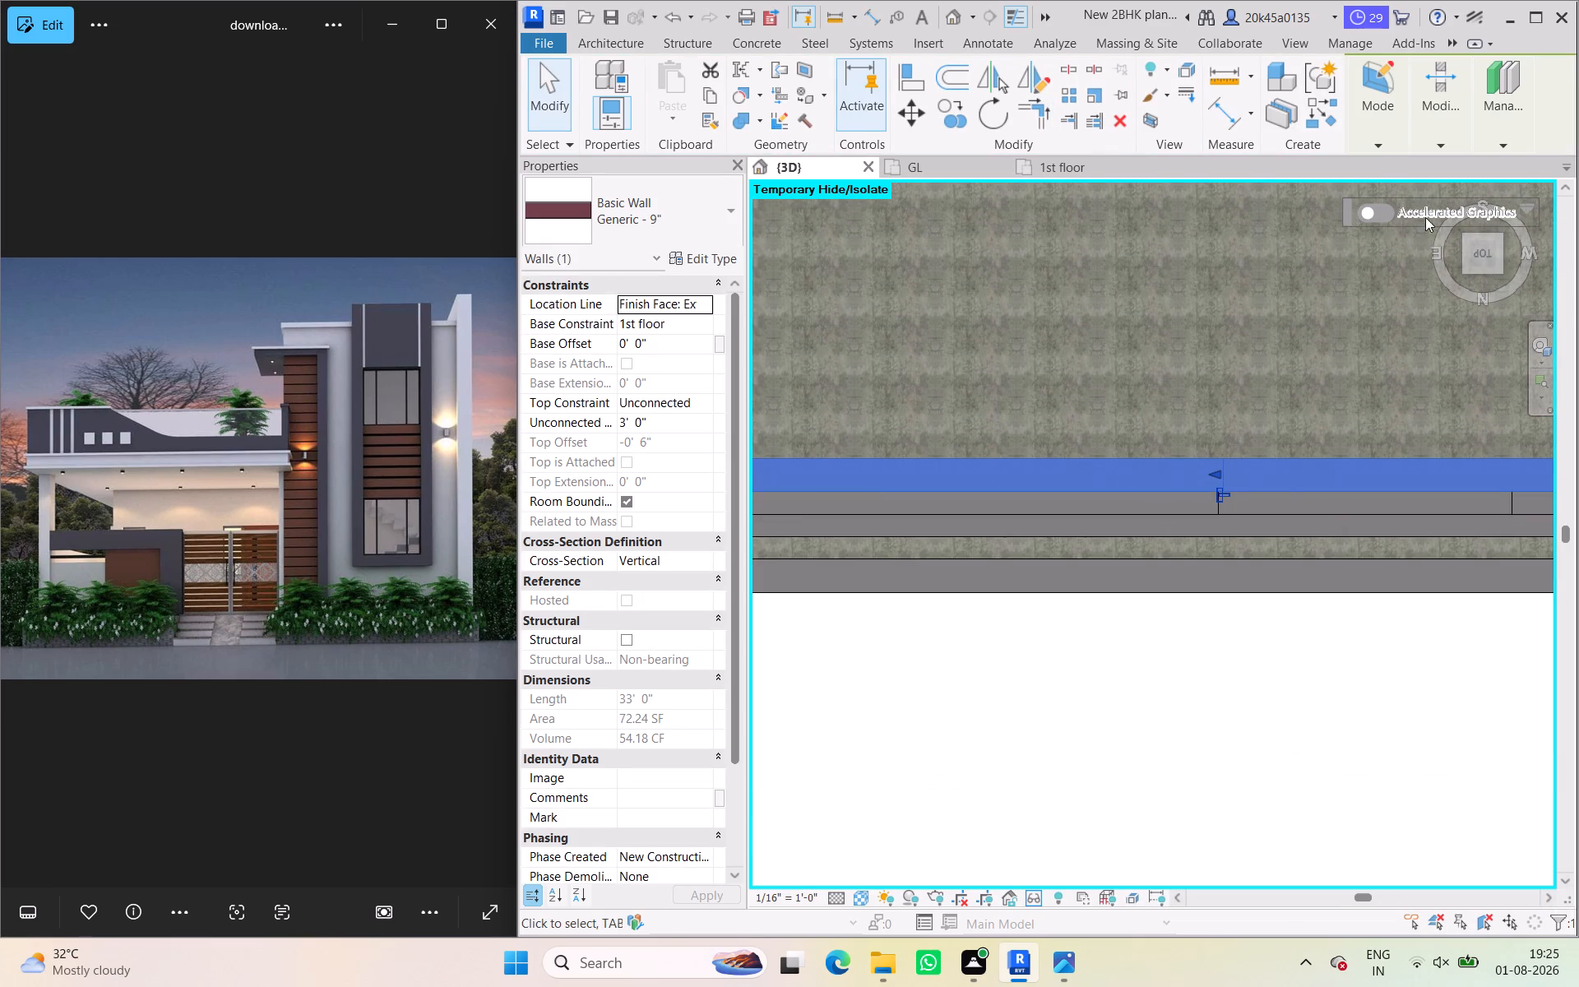
pyautogui.click(954, 157)
pyautogui.click(1065, 165)
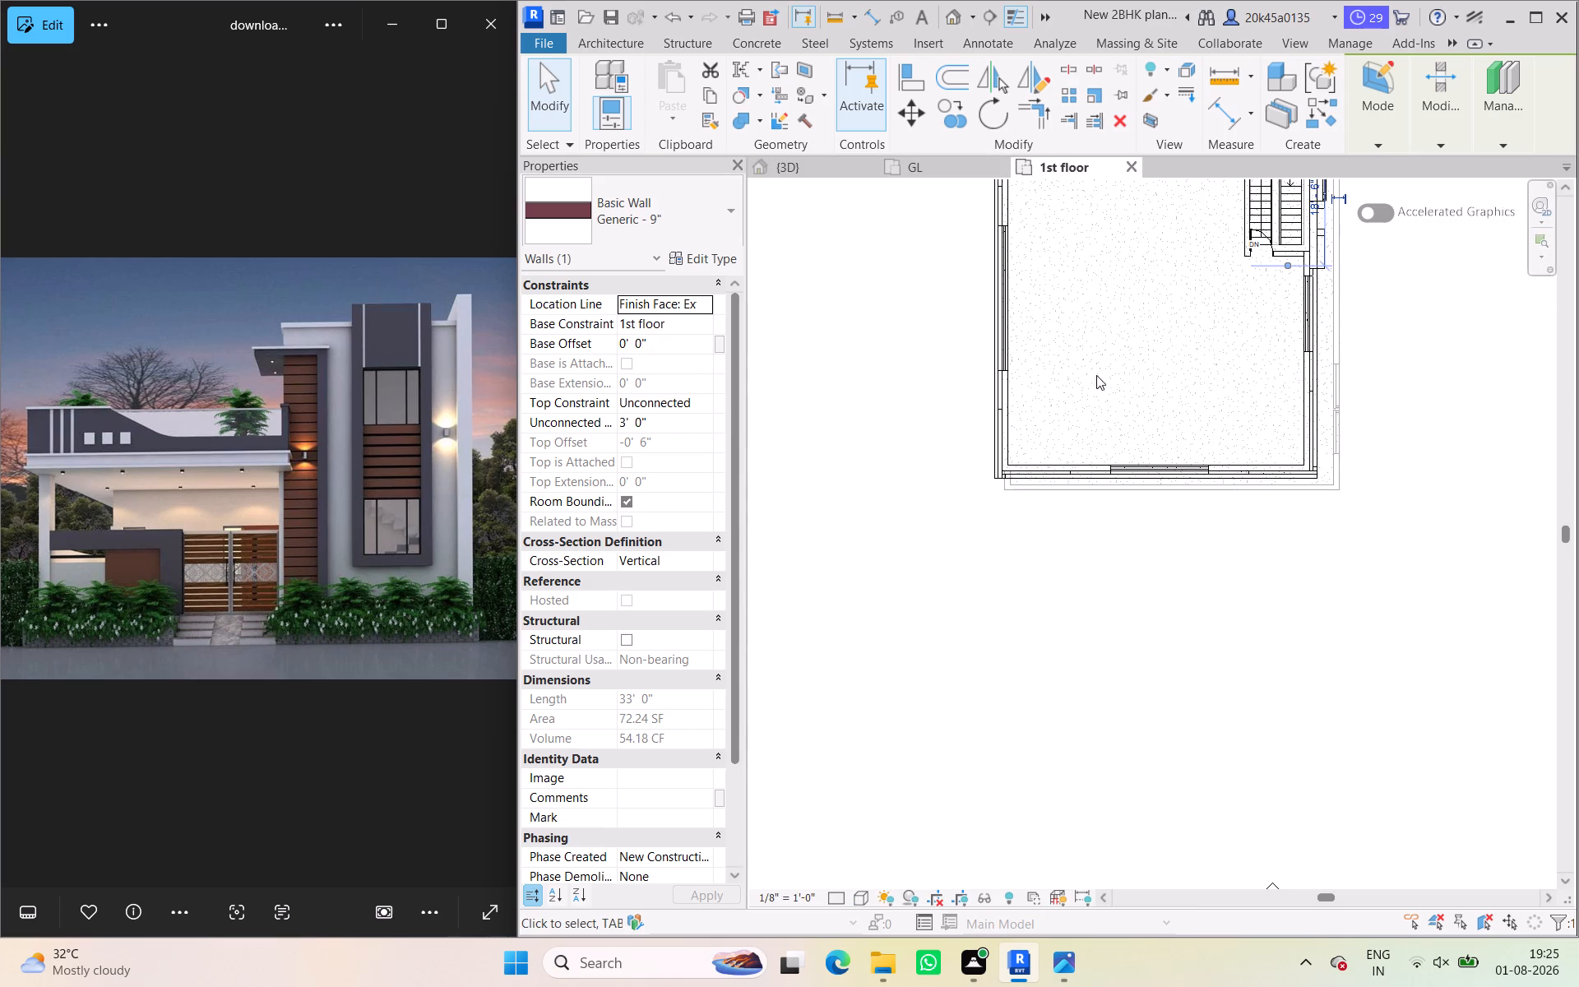
pyautogui.scroll(-3, 1136, 437)
pyautogui.moveTo(1137, 439); pyautogui.dragTo(1126, 531, button='middle')
pyautogui.scroll(5, 1238, 400)
pyautogui.moveTo(1221, 412); pyautogui.dragTo(1248, 480, button='middle')
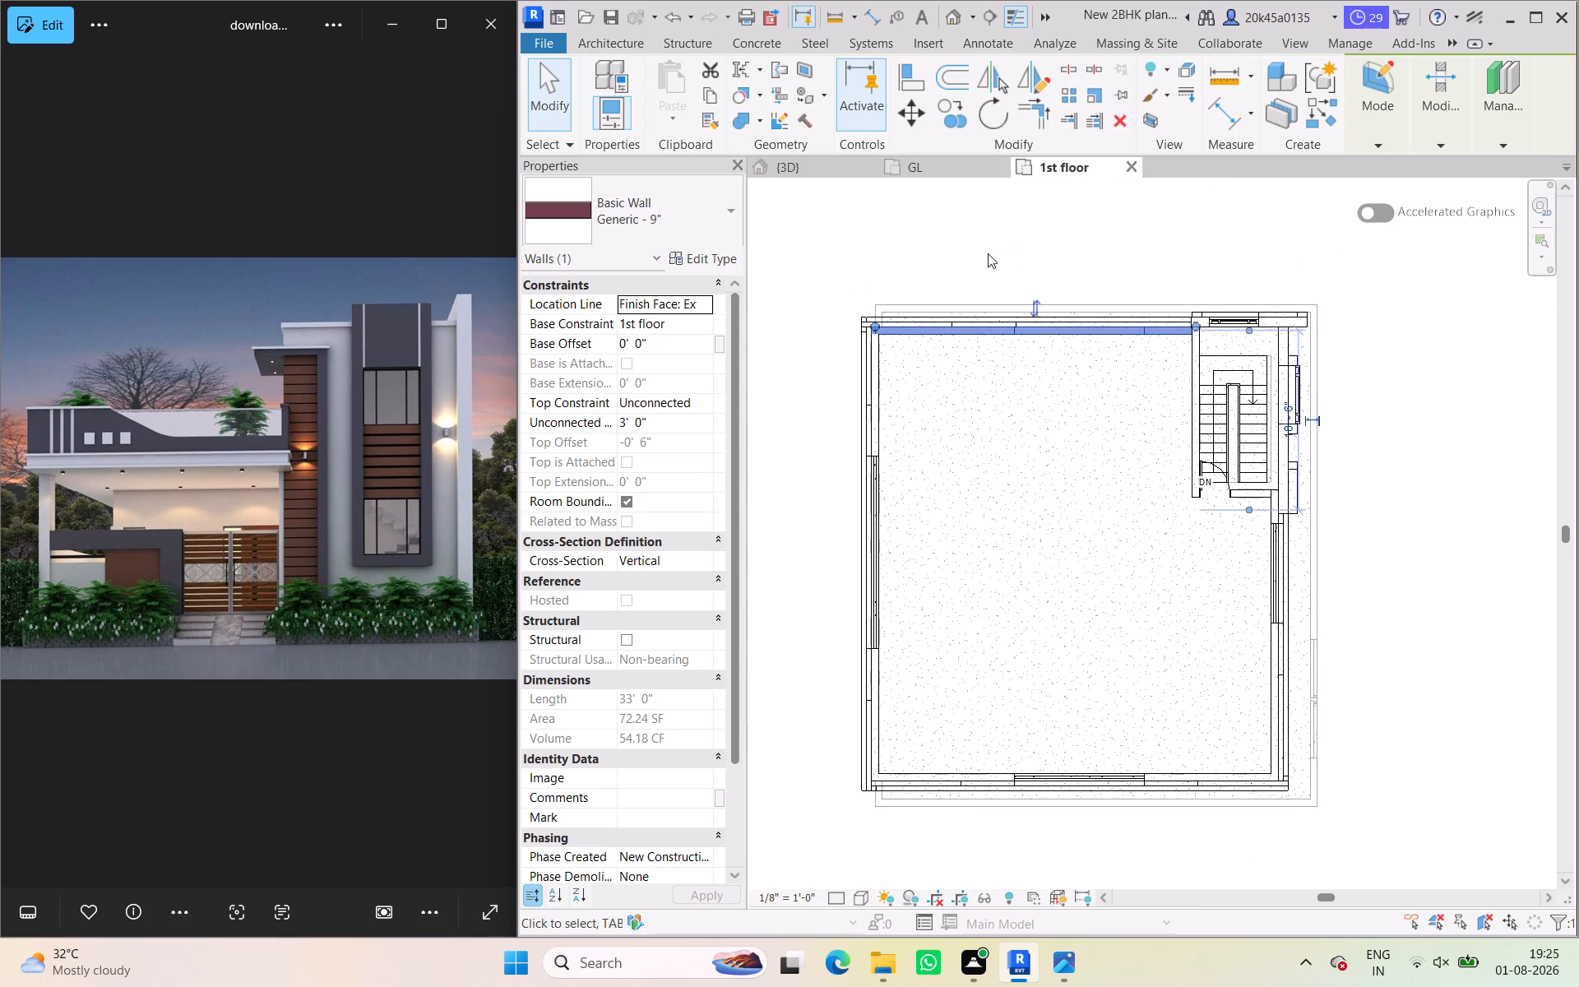
pyautogui.click(992, 241)
pyautogui.scroll(5, 1046, 343)
pyautogui.moveTo(1046, 396); pyautogui.dragTo(1045, 461, button='middle')
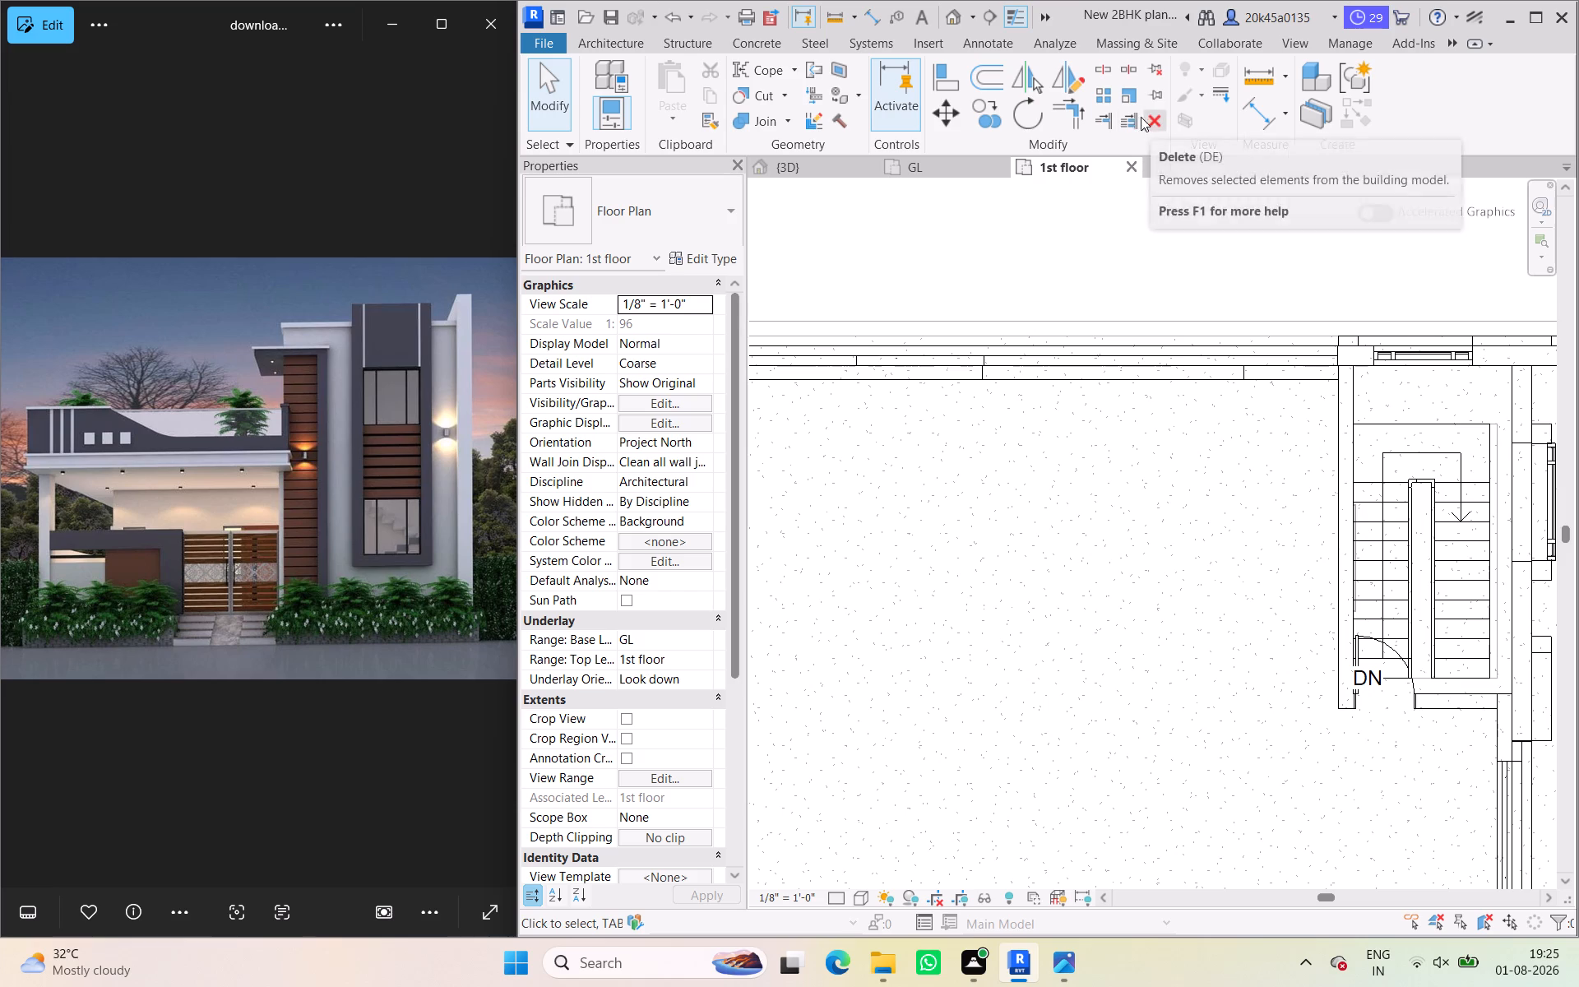
pyautogui.scroll(-4, 1125, 273)
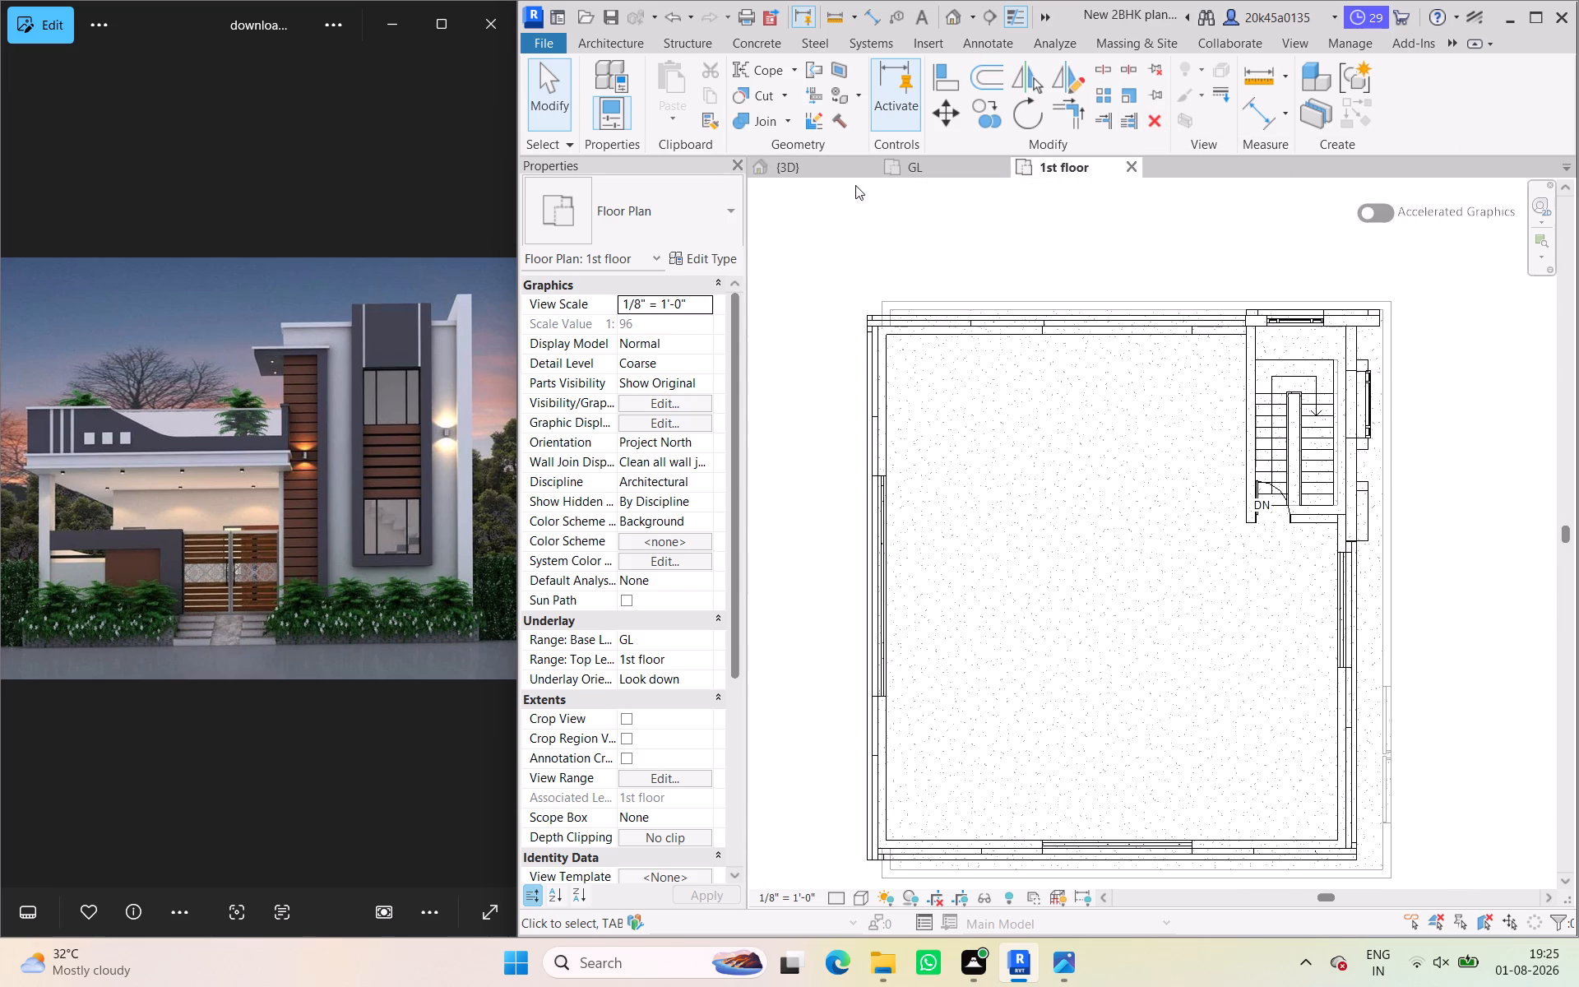
pyautogui.click(812, 164)
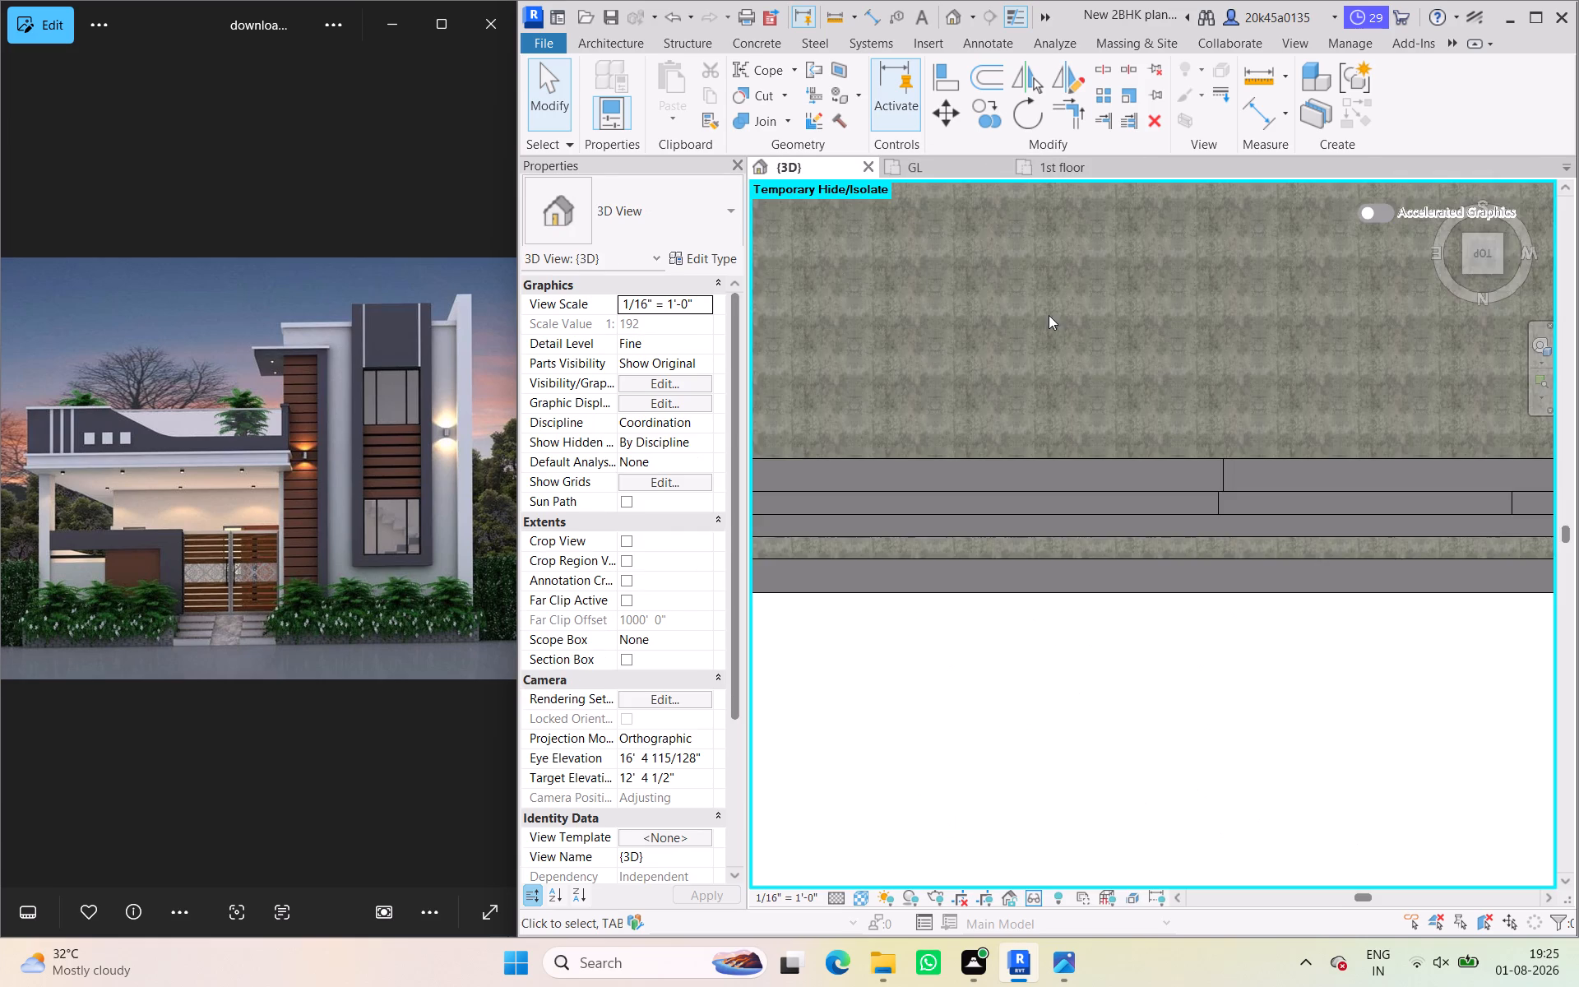
# Examine the house in 3D from above and from its side, front and back, including the notched back parapet.
pyautogui.scroll(-11, 1104, 400)
pyautogui.keyDown('shift'); pyautogui.moveTo(1153, 530); pyautogui.dragTo(1131, 276, button='middle'); pyautogui.keyUp('shift')
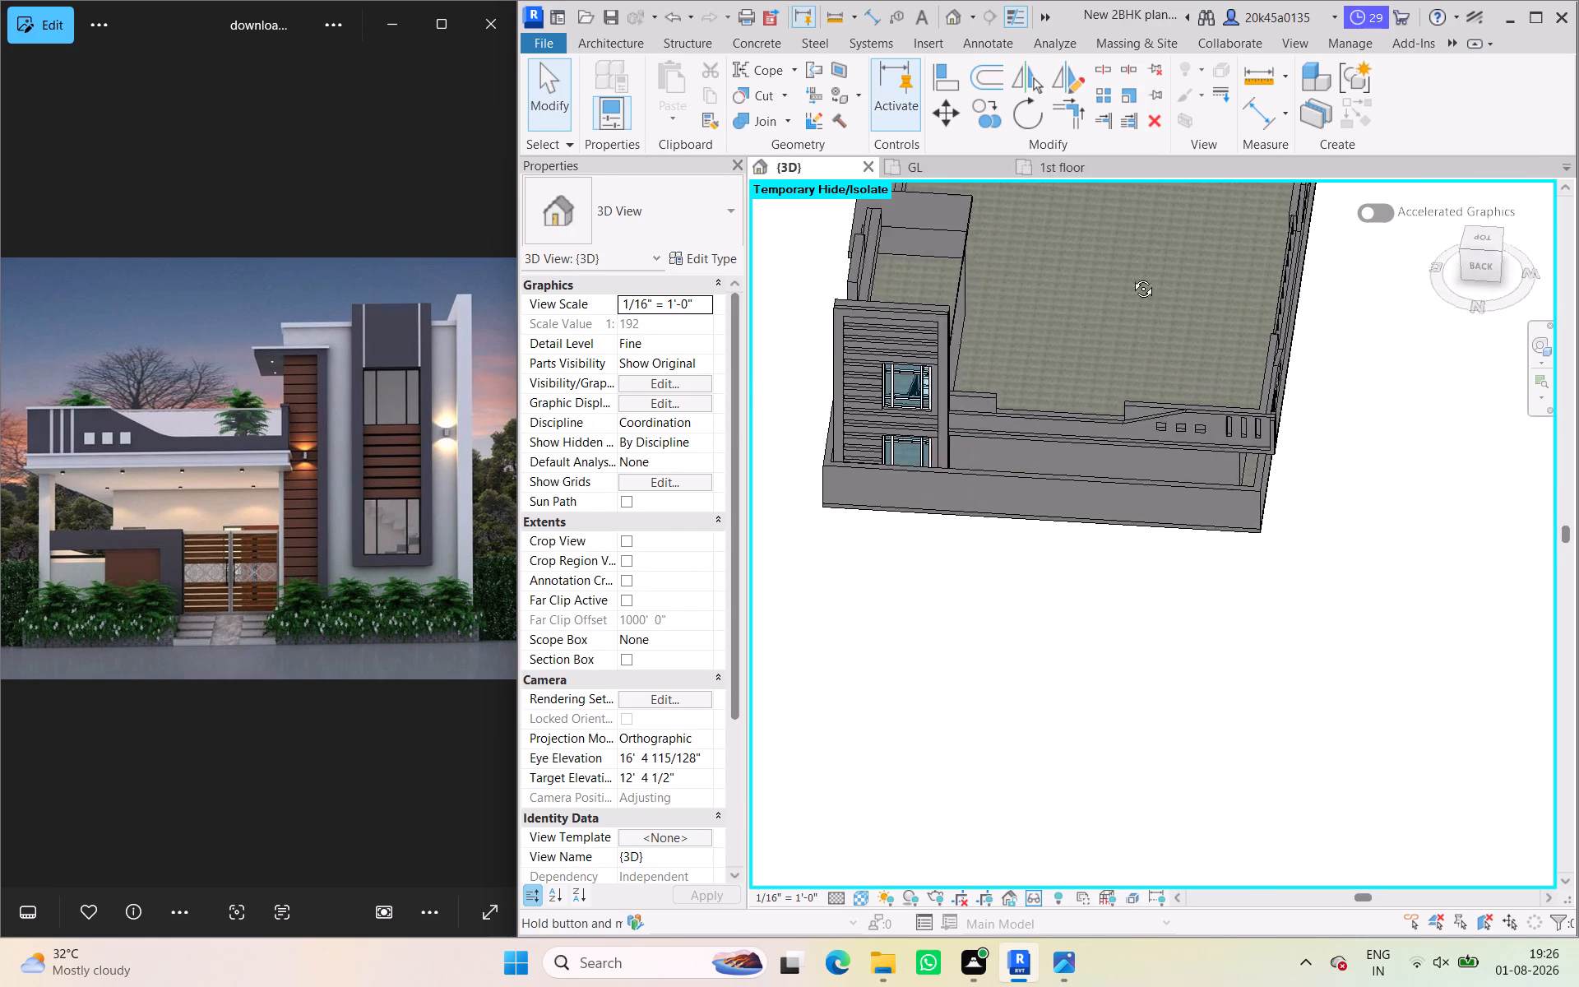
pyautogui.keyDown('shift'); pyautogui.moveTo(1131, 276); pyautogui.dragTo(808, 175, button='middle'); pyautogui.keyUp('shift')
pyautogui.scroll(-2, 1206, 271)
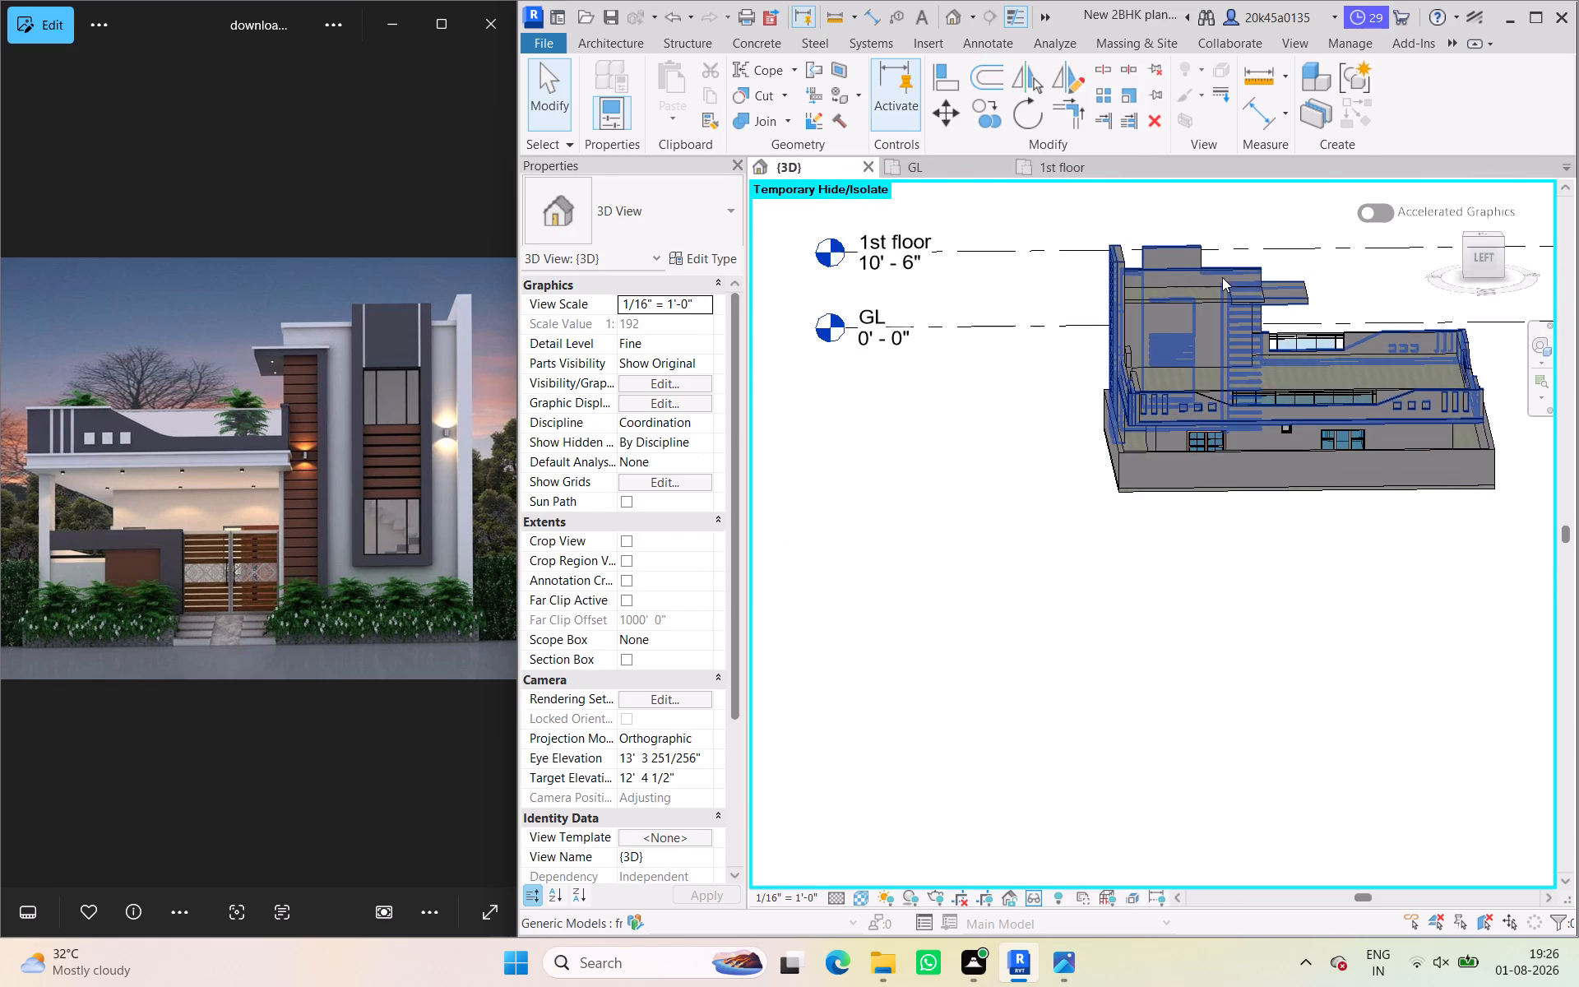
pyautogui.moveTo(1222, 277); pyautogui.dragTo(802, 243, button='middle')
pyautogui.keyDown('shift'); pyautogui.moveTo(1278, 280); pyautogui.dragTo(1001, 280, button='middle'); pyautogui.keyUp('shift')
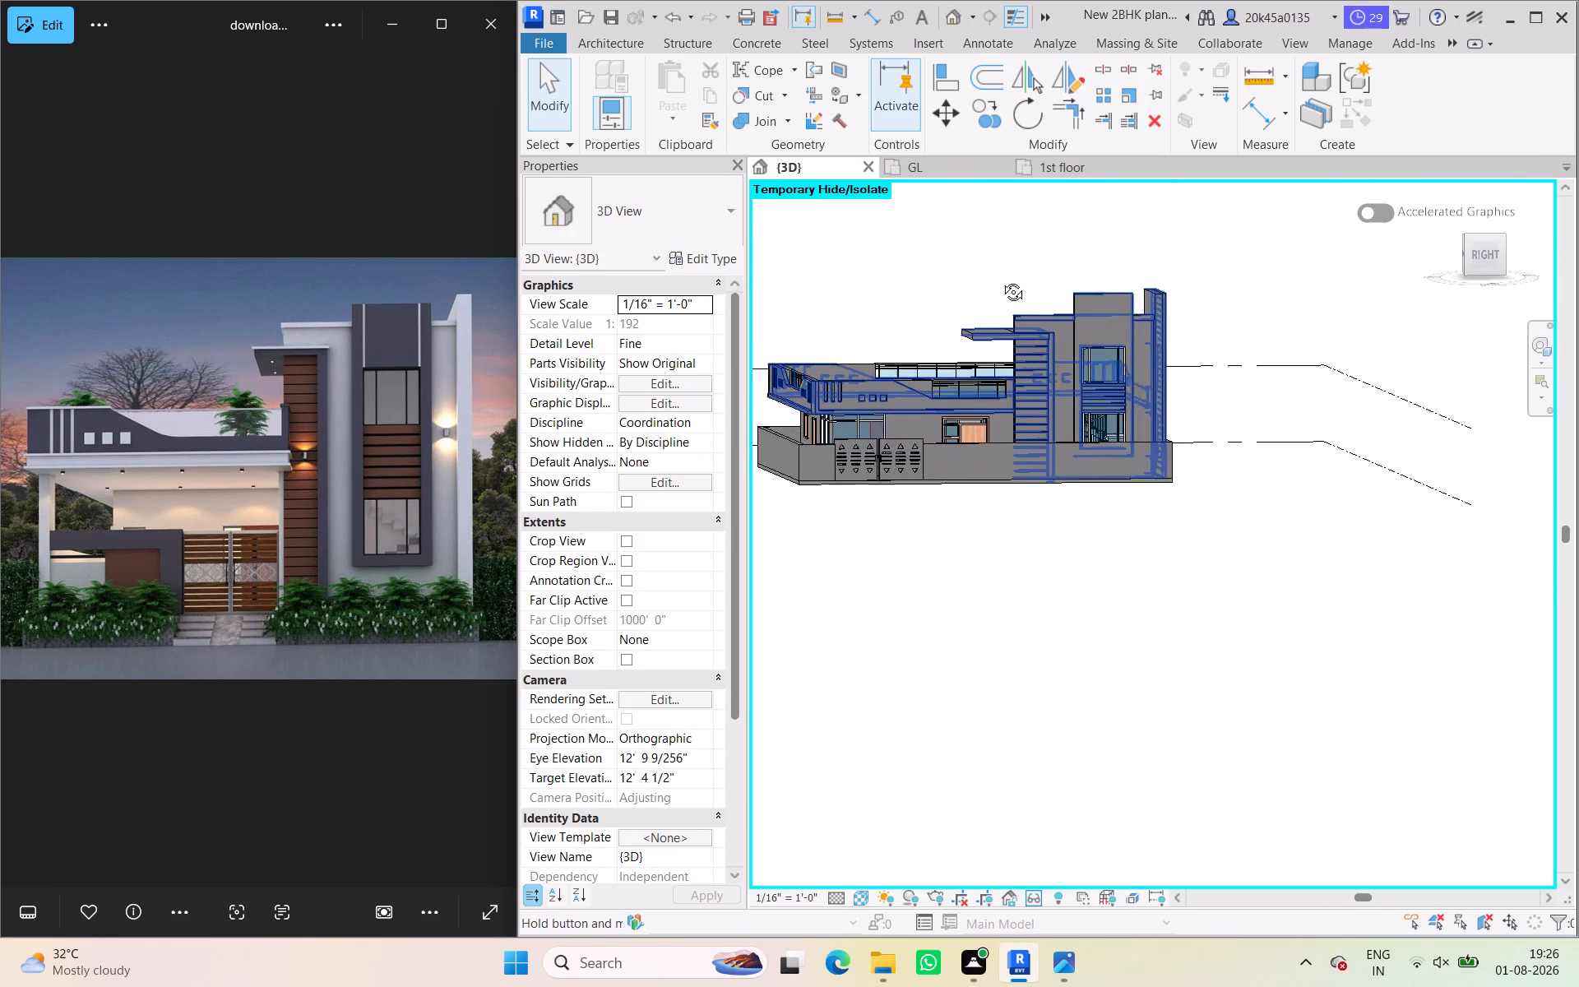
pyautogui.keyDown('shift'); pyautogui.moveTo(1001, 280); pyautogui.dragTo(1000, 281, button='middle'); pyautogui.keyUp('shift')
pyautogui.scroll(10, 966, 387)
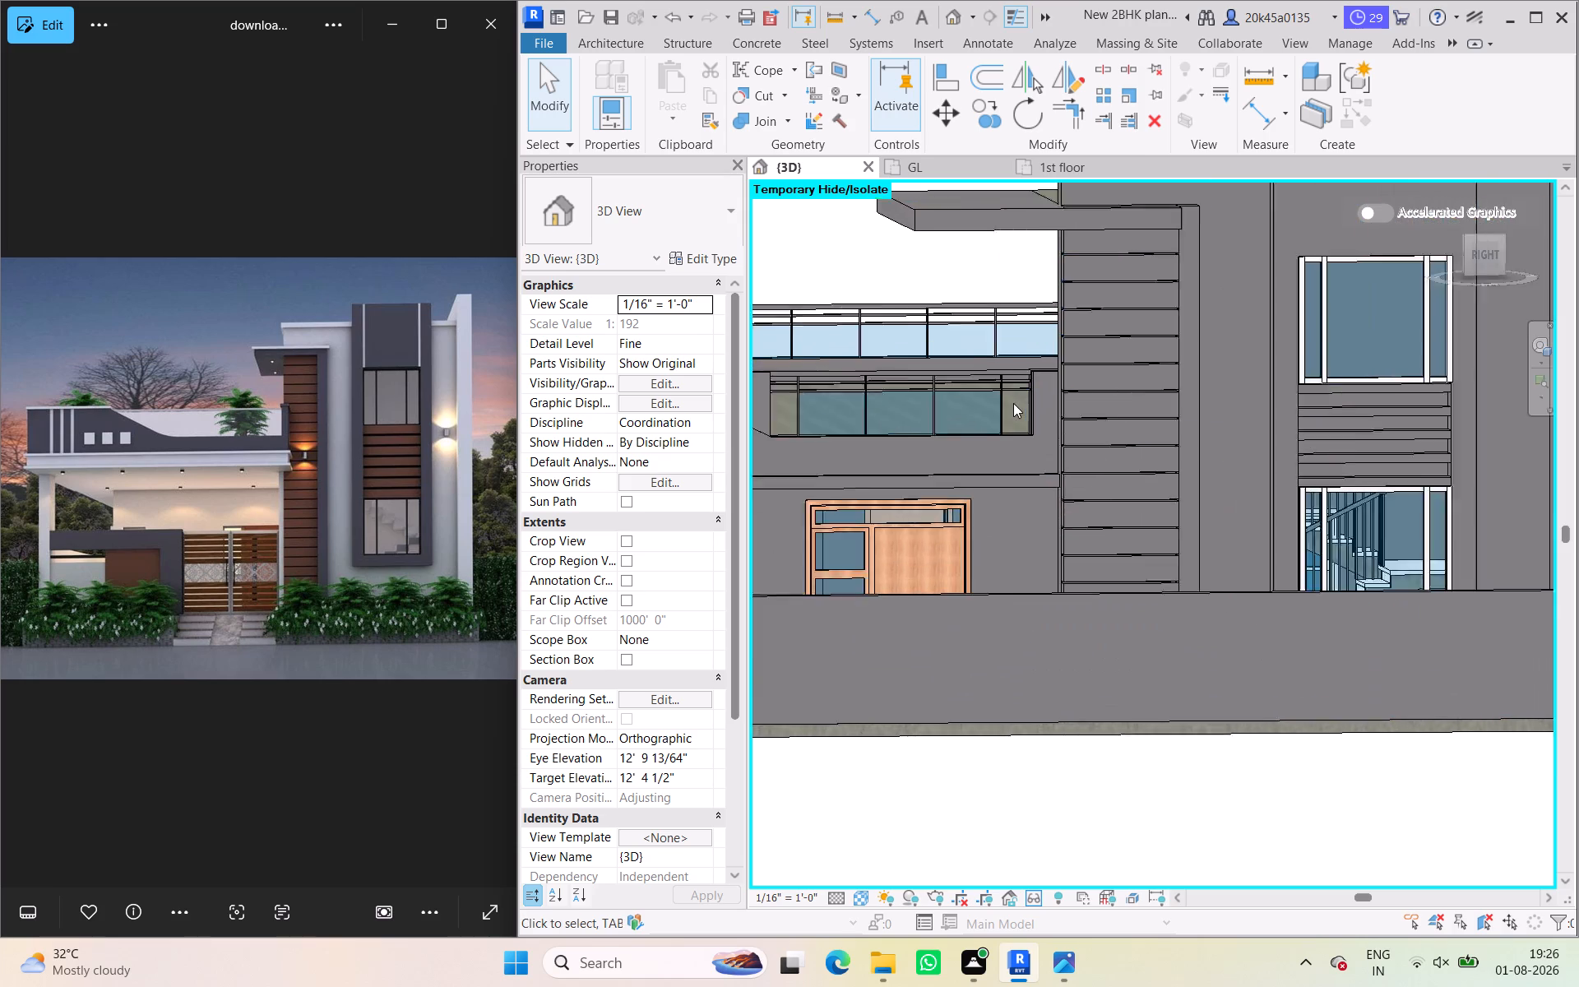
pyautogui.scroll(-6, 1016, 401)
pyautogui.scroll(-2, 995, 470)
pyautogui.keyDown('shift'); pyautogui.moveTo(989, 488); pyautogui.dragTo(1237, 499, button='middle'); pyautogui.keyUp('shift')
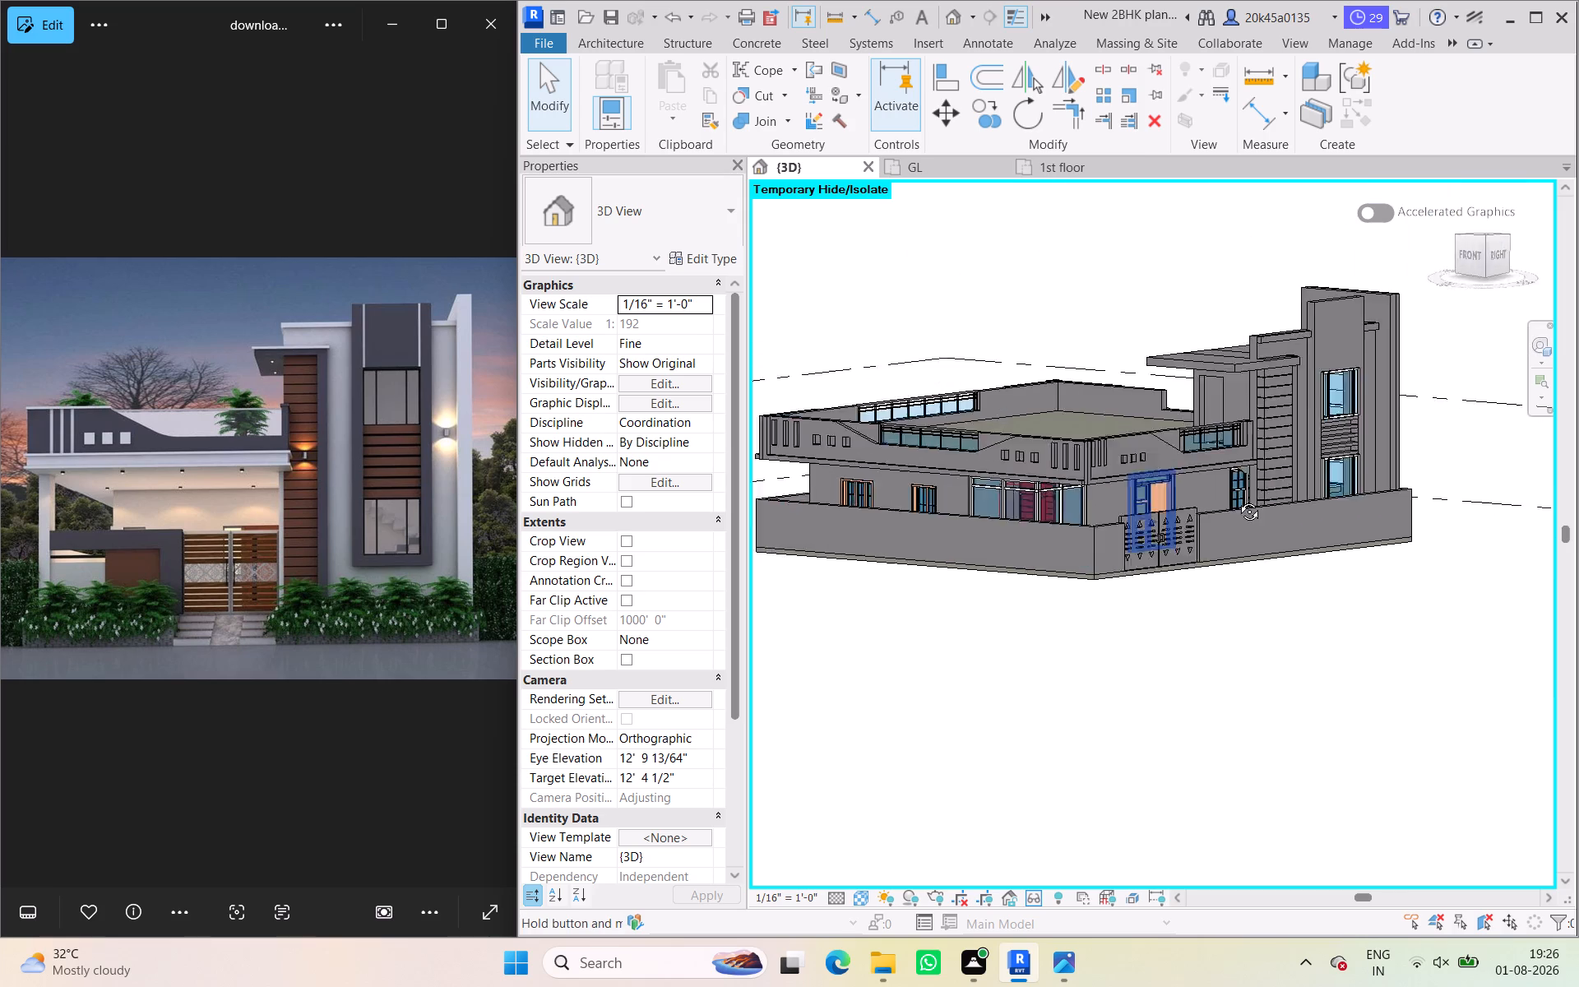
pyautogui.keyDown('shift'); pyautogui.moveTo(1237, 499); pyautogui.dragTo(595, 459, button='middle'); pyautogui.keyUp('shift')
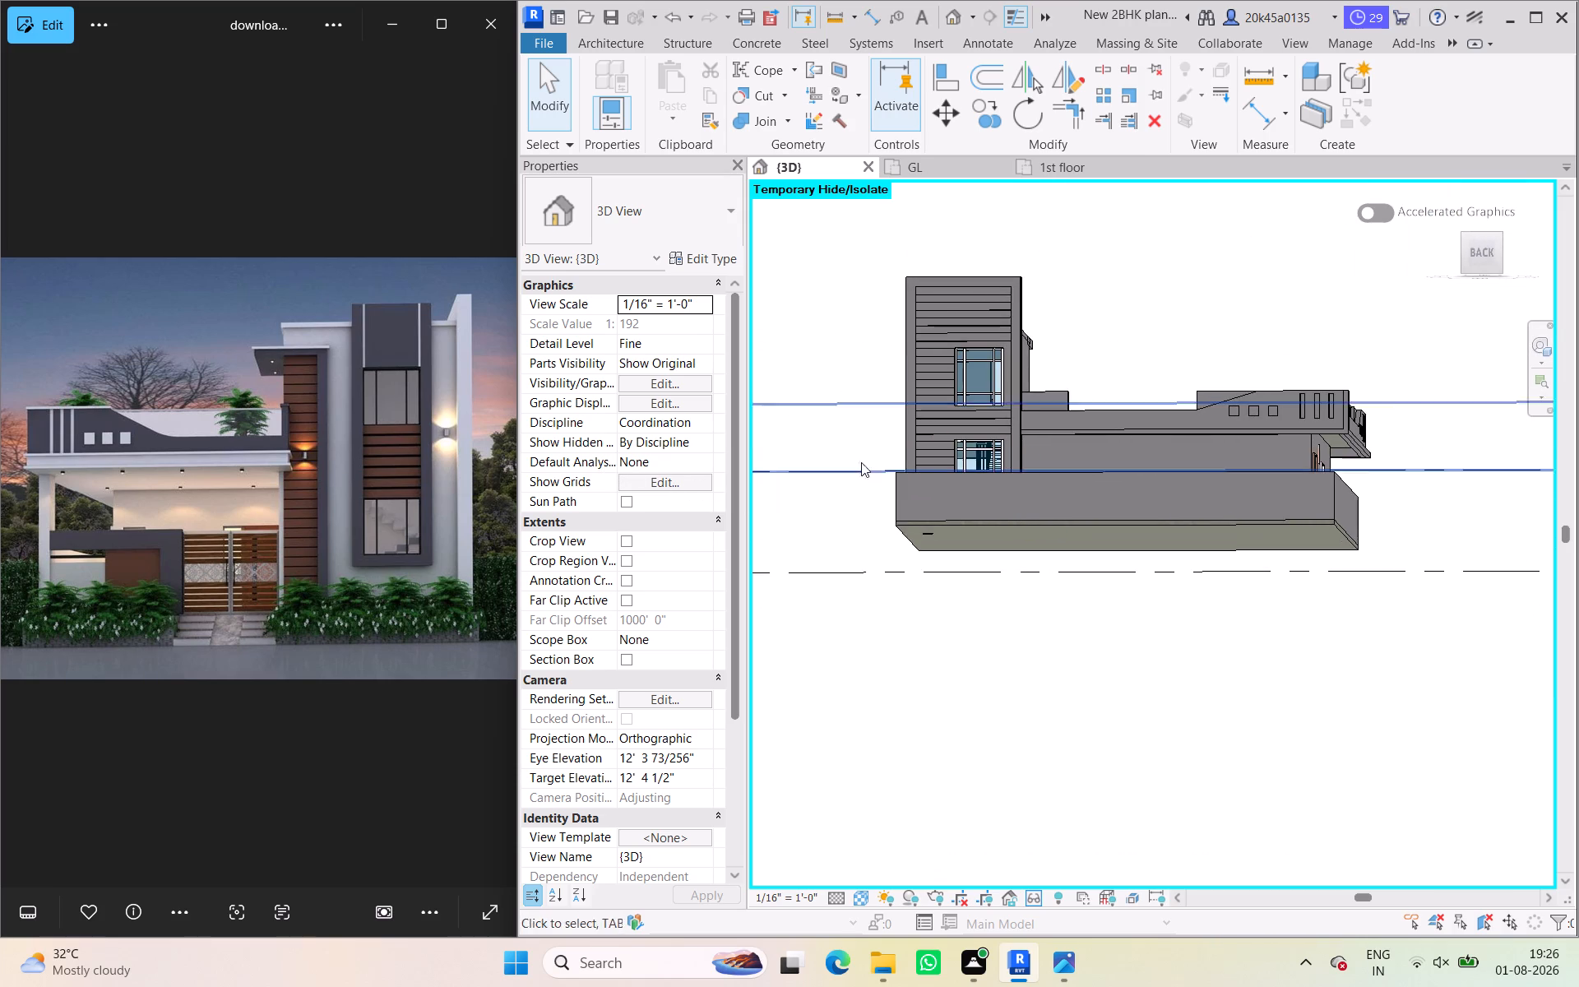
pyautogui.keyDown('shift'); pyautogui.moveTo(932, 496); pyautogui.dragTo(951, 533, button='middle'); pyautogui.keyUp('shift')
pyautogui.scroll(5, 1067, 411)
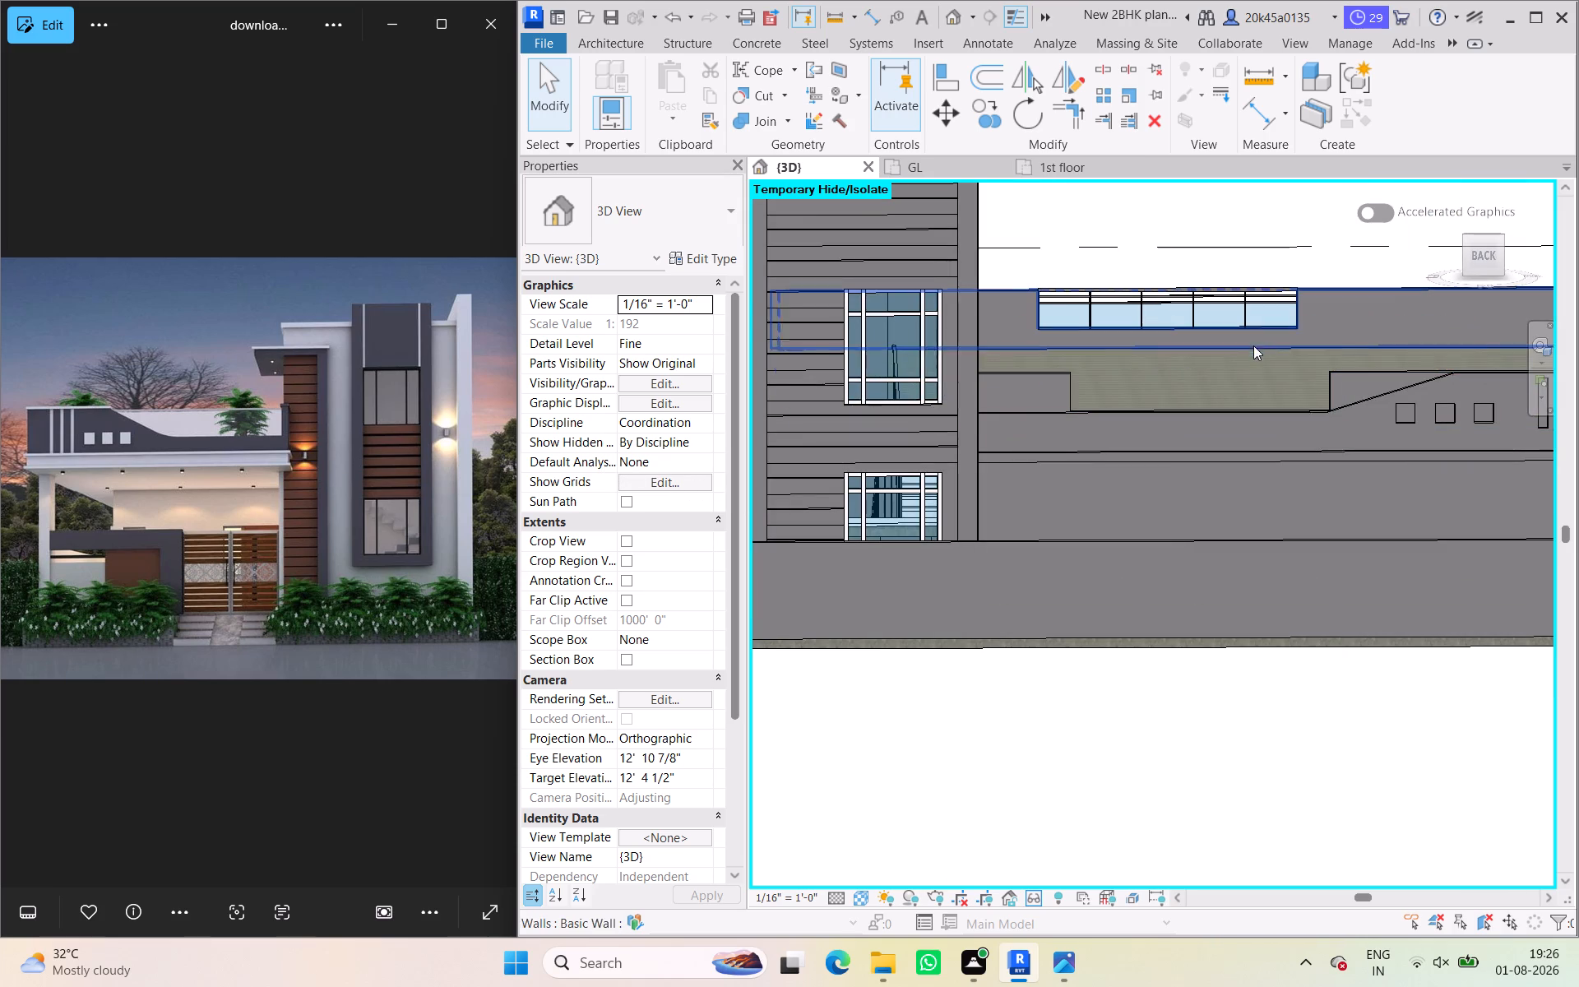
# Add a Glass Panel - Bottom Fill railing about 13' 5" long across the back parapet wall's notch in the 1st floor plan.
pyautogui.click(1087, 160)
pyautogui.scroll(-1, 1123, 466)
pyautogui.moveTo(1121, 466); pyautogui.dragTo(1124, 502, button='middle')
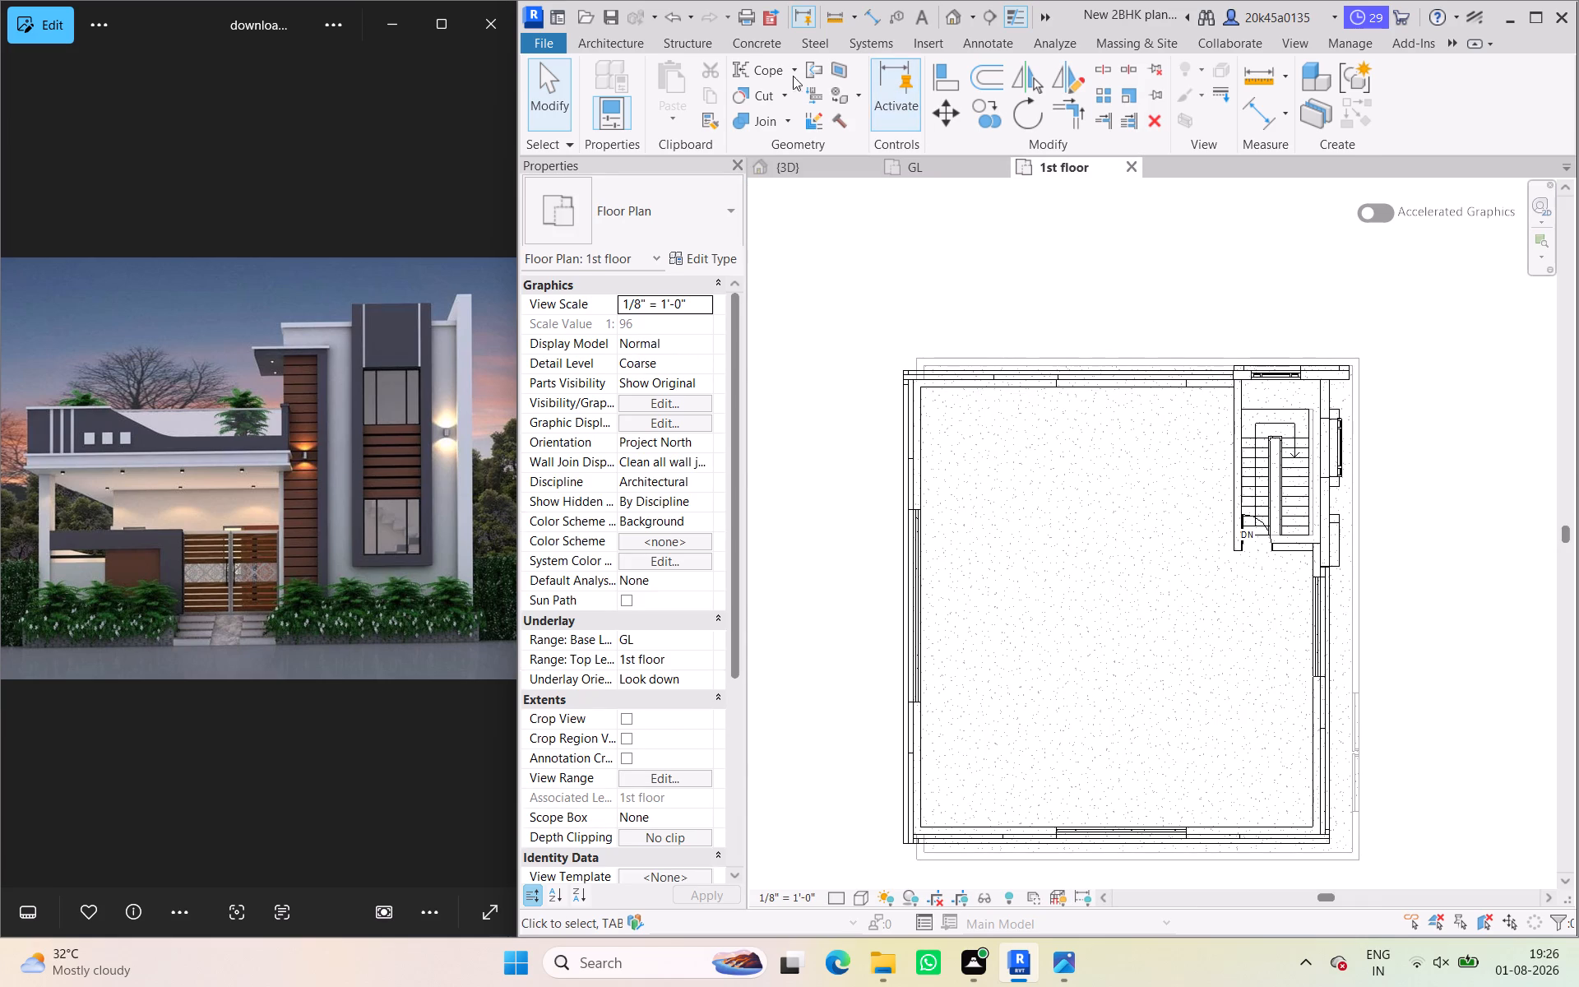
pyautogui.click(609, 43)
pyautogui.click(1029, 73)
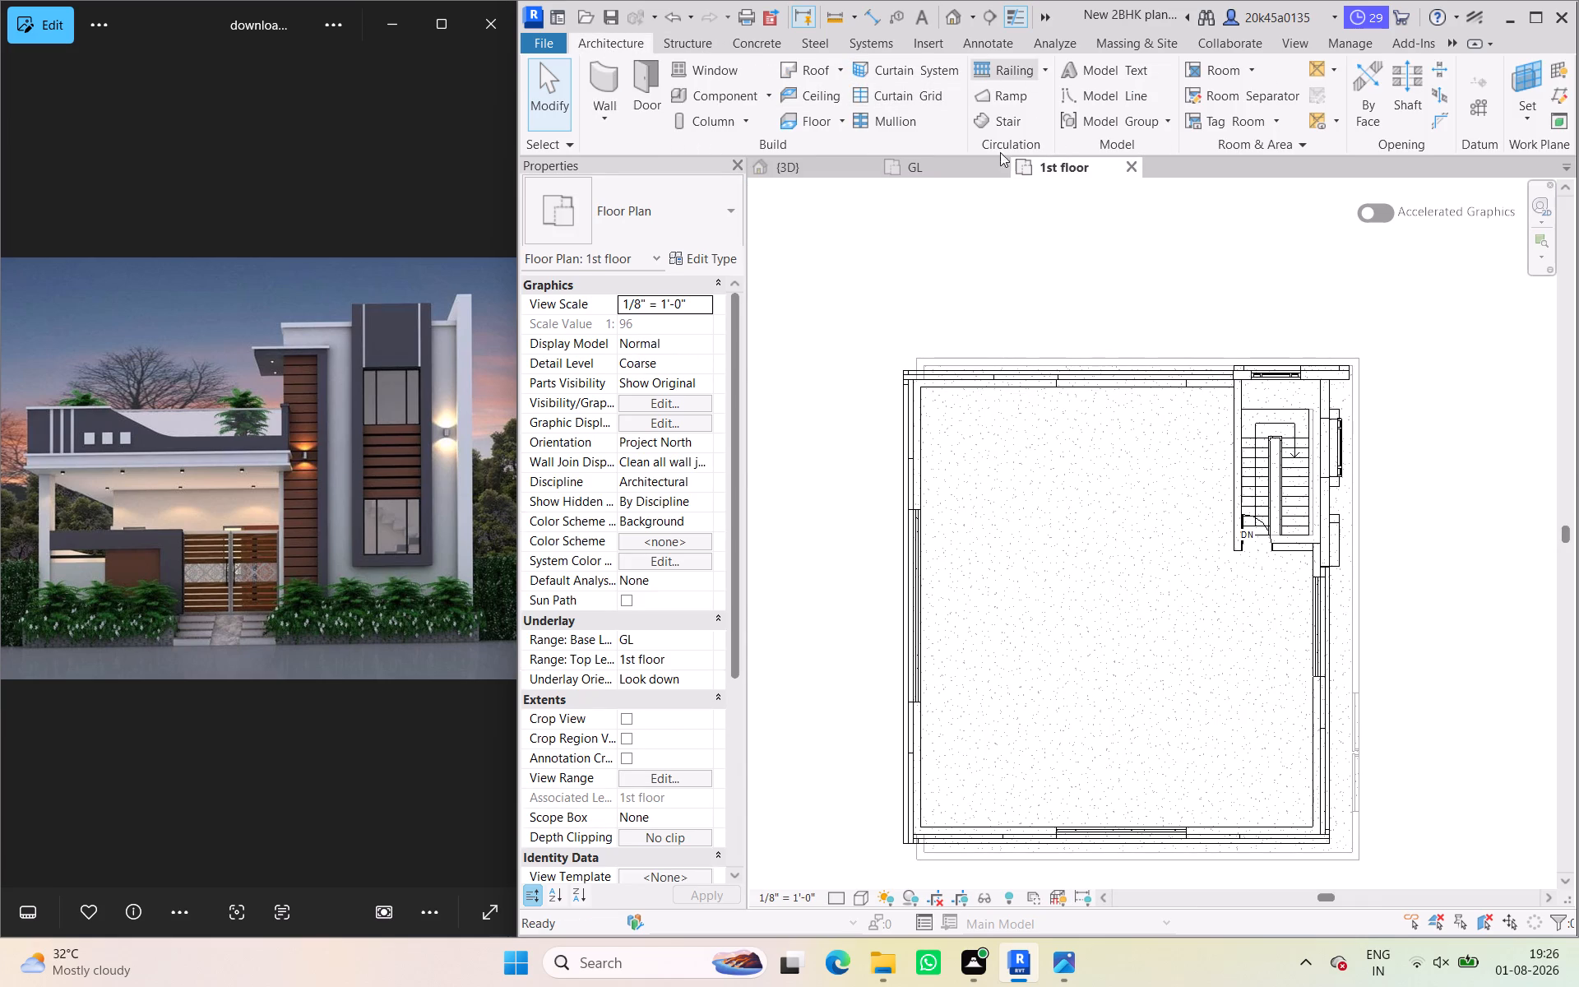
pyautogui.scroll(8, 1066, 361)
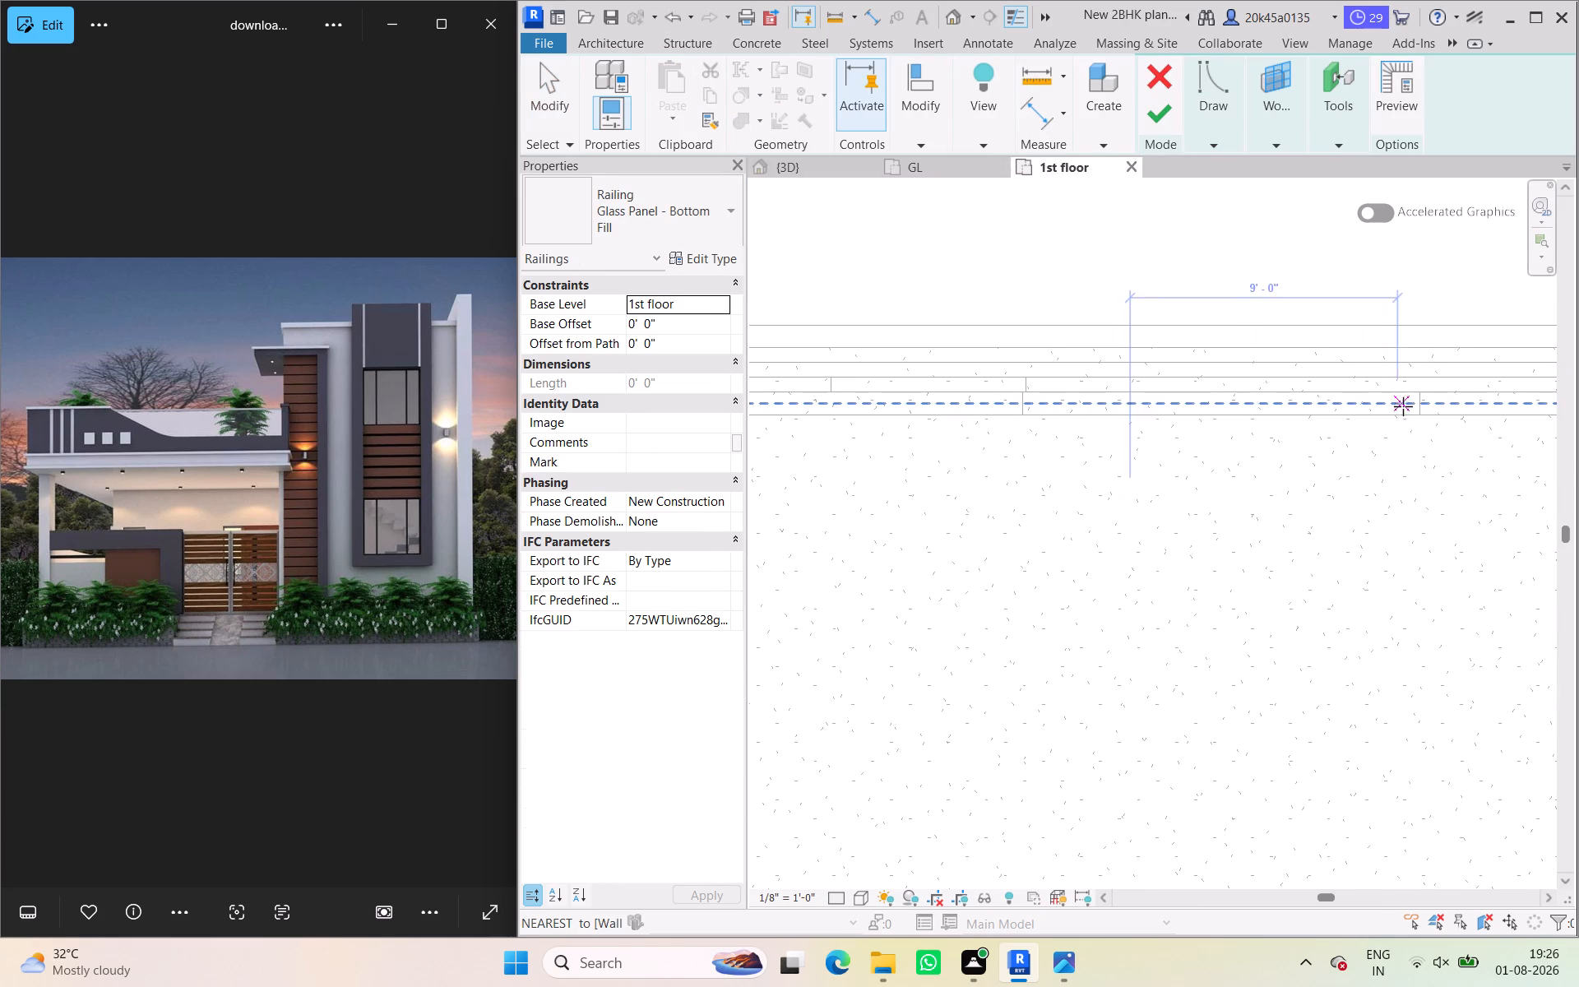
pyautogui.click(1424, 402)
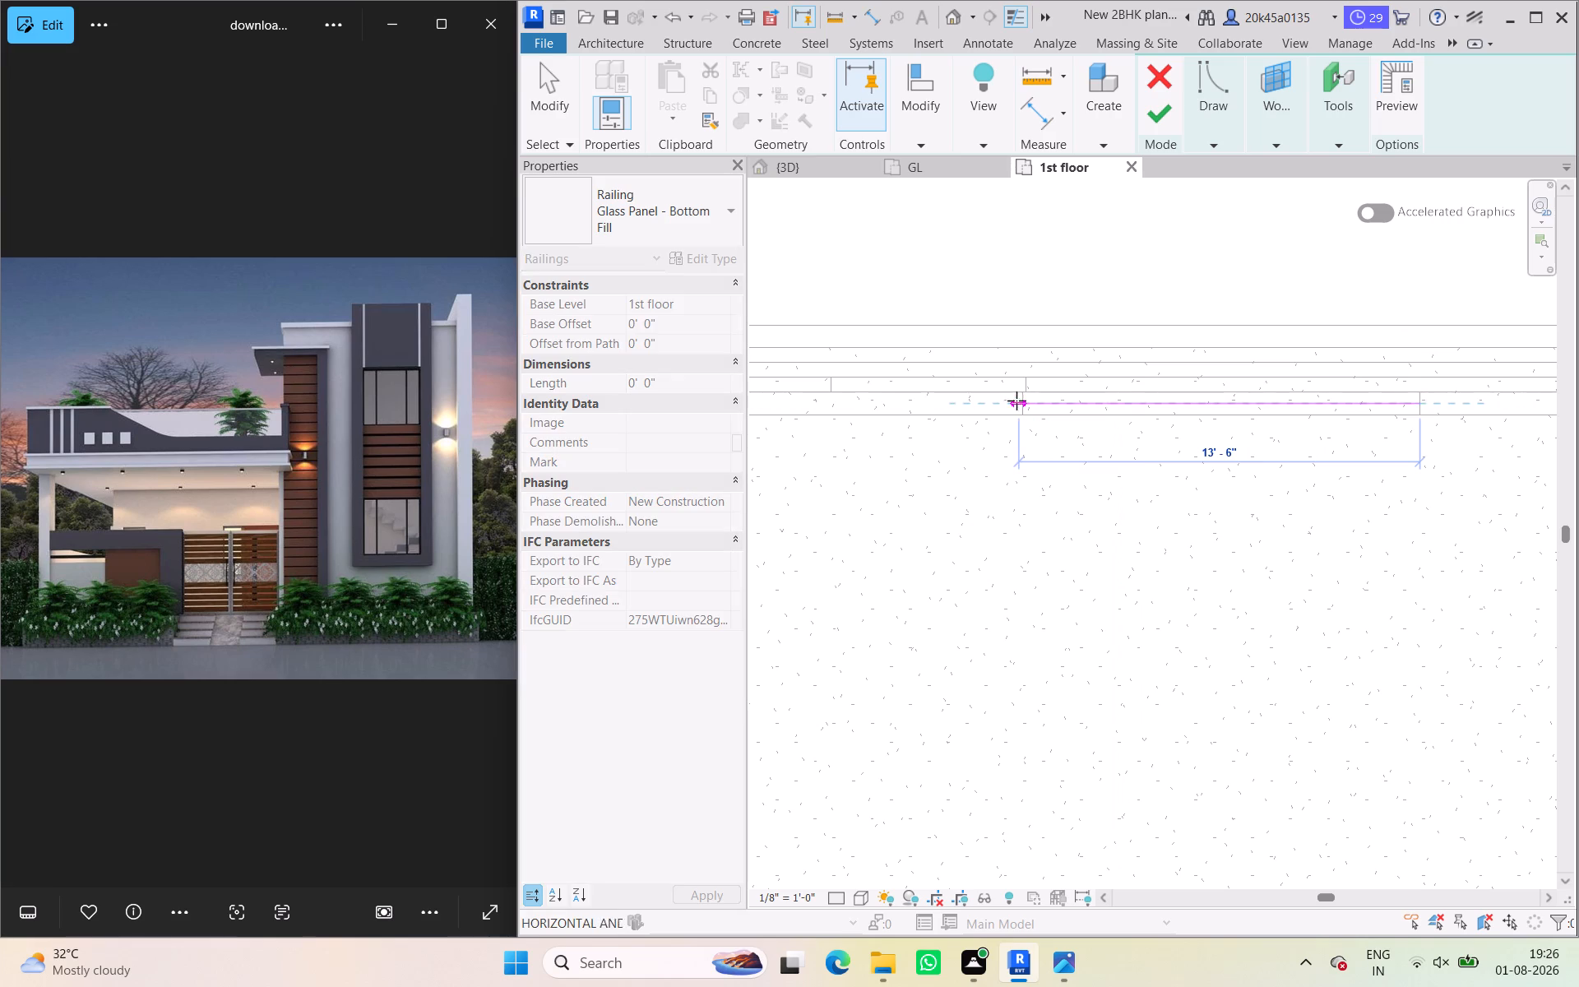
pyautogui.click(1027, 403)
pyautogui.click(542, 94)
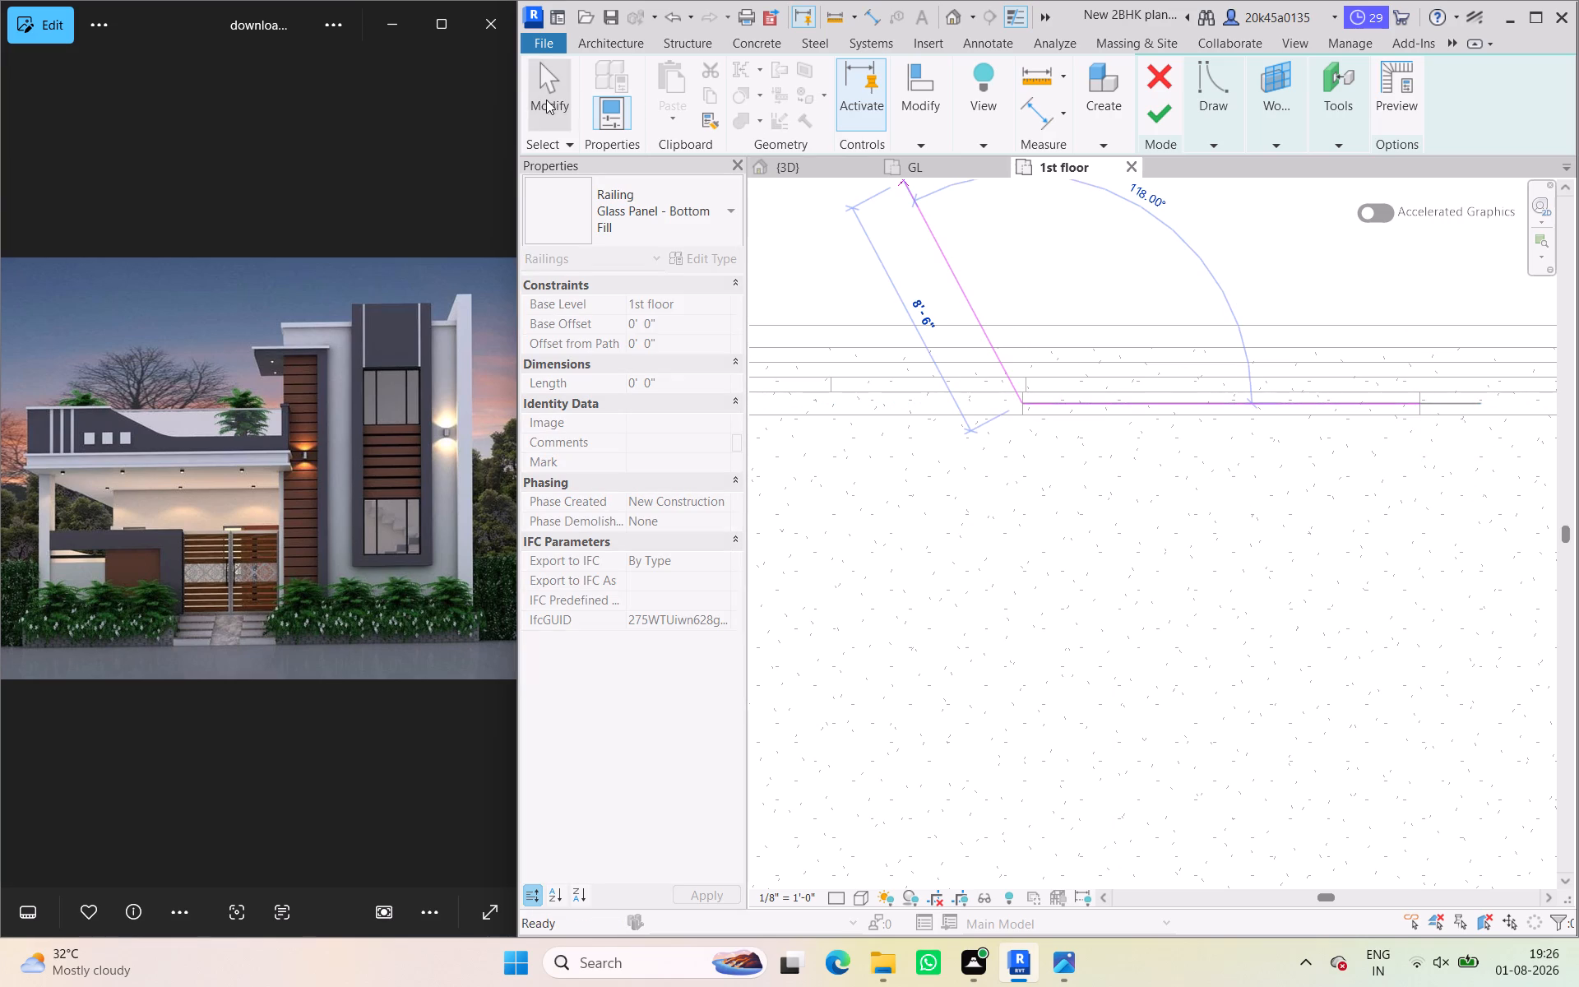
pyautogui.click(1155, 116)
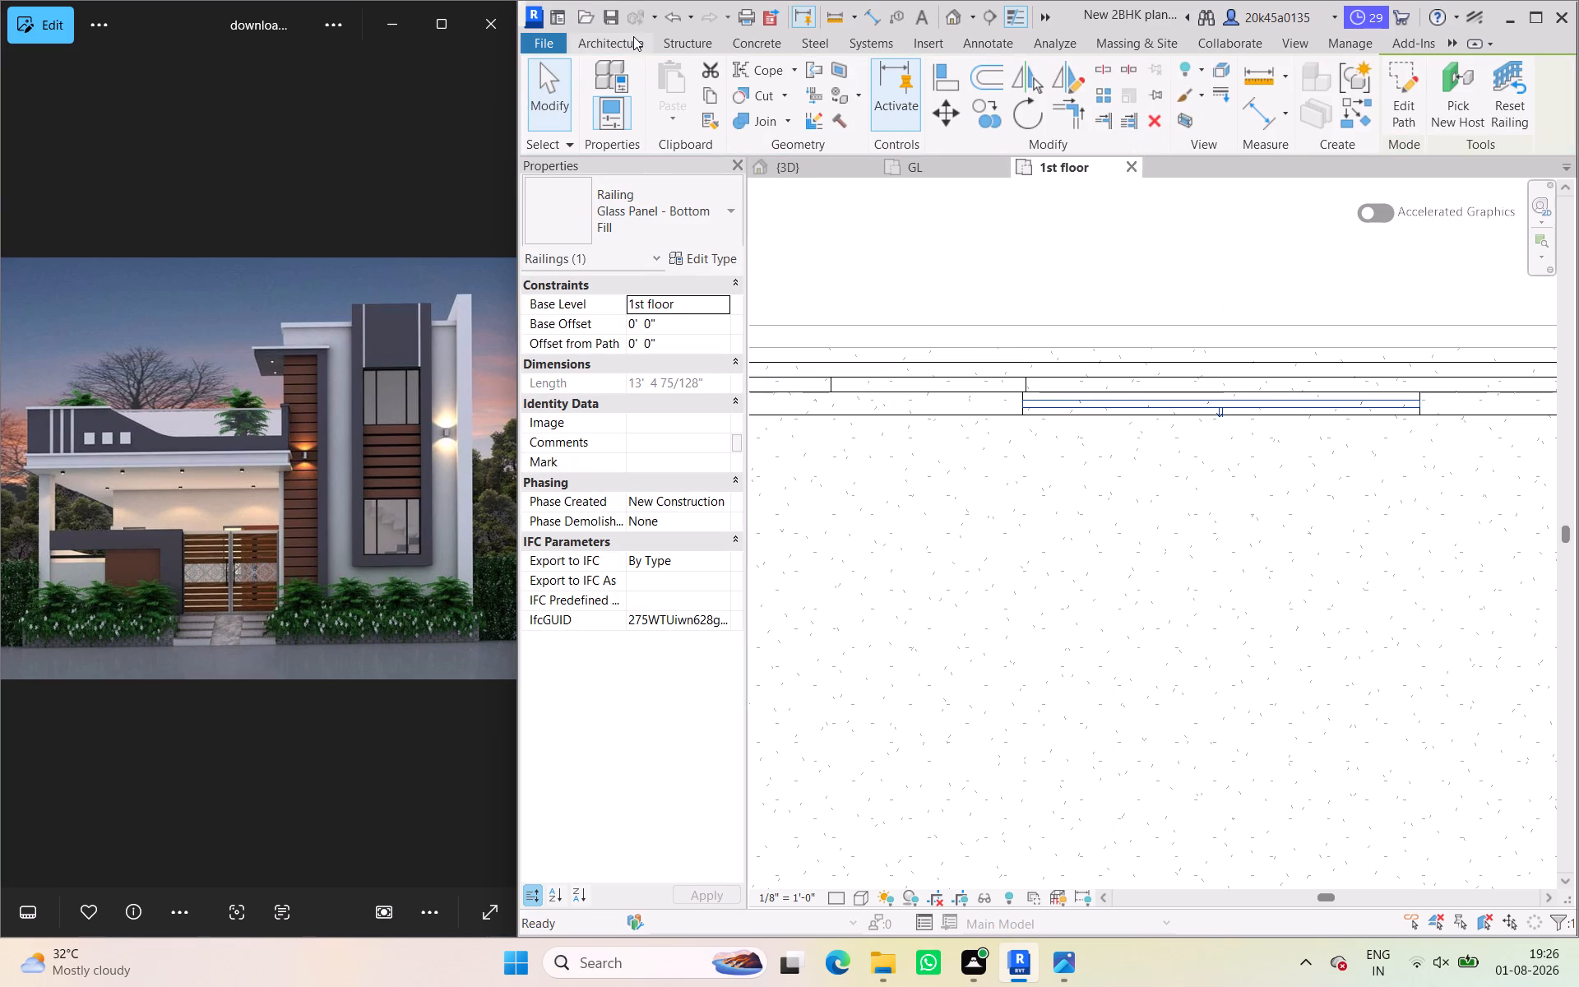
# Examine the back parapet's glass railing and the whole house from several sides in the 3D view.
pyautogui.click(777, 169)
pyautogui.scroll(-6, 877, 472)
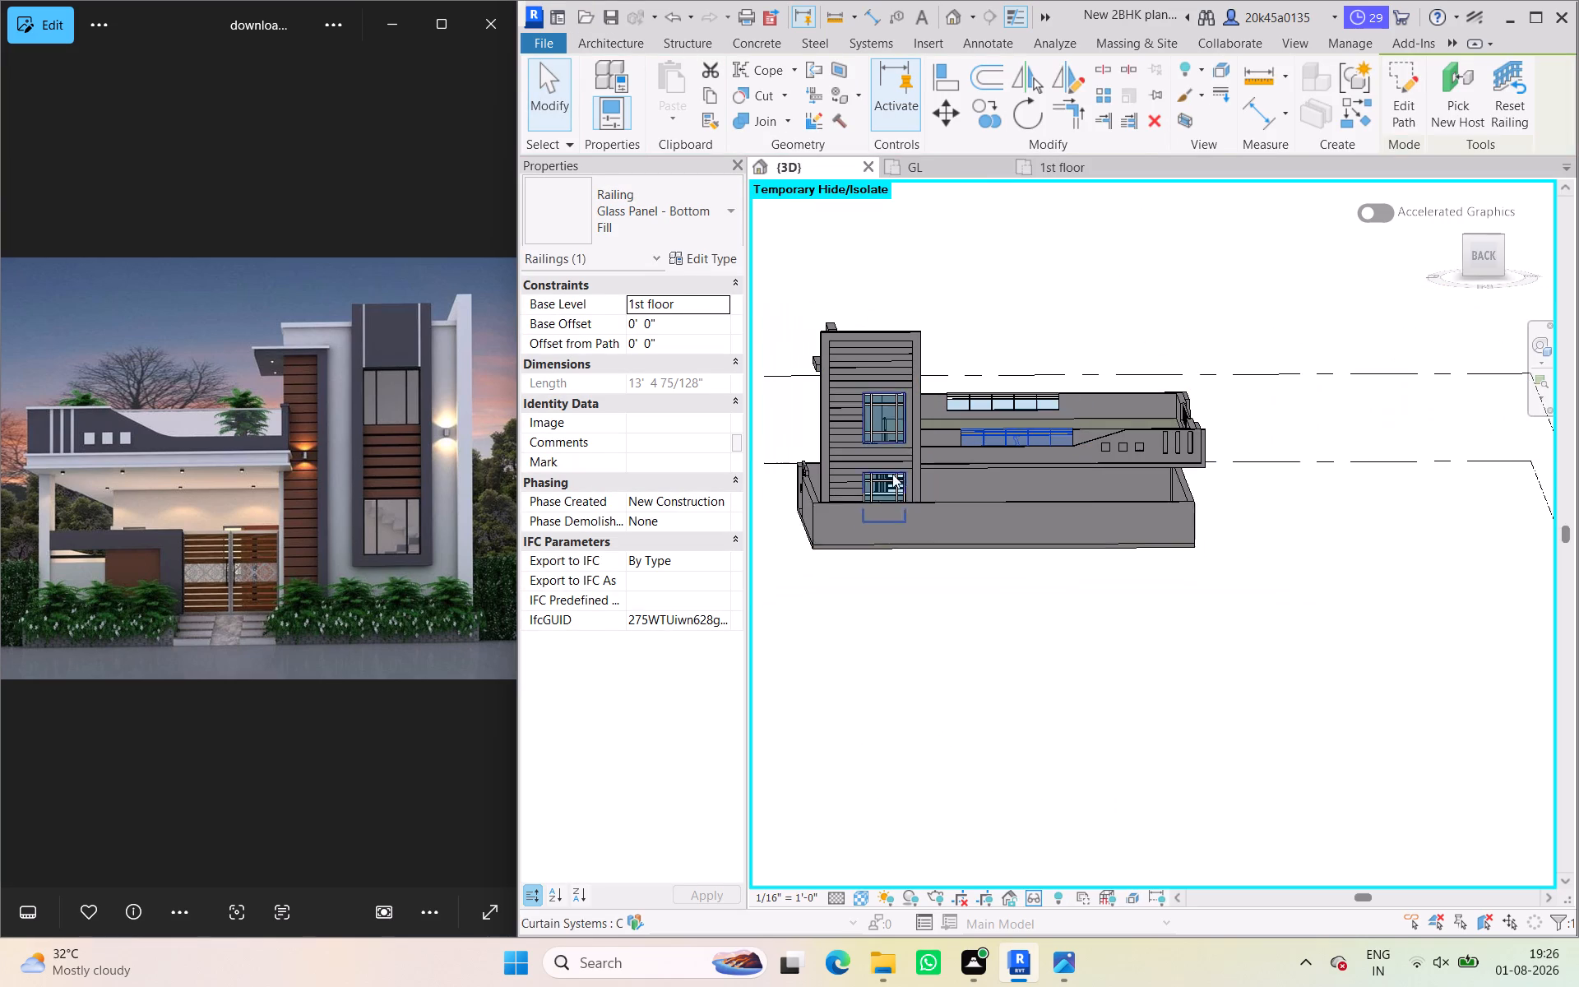
pyautogui.click(931, 574)
pyautogui.keyDown('shift'); pyautogui.moveTo(900, 548); pyautogui.dragTo(1326, 619, button='middle'); pyautogui.keyUp('shift')
pyautogui.scroll(-2, 1257, 600)
pyautogui.moveTo(1248, 590); pyautogui.dragTo(1263, 560, button='middle')
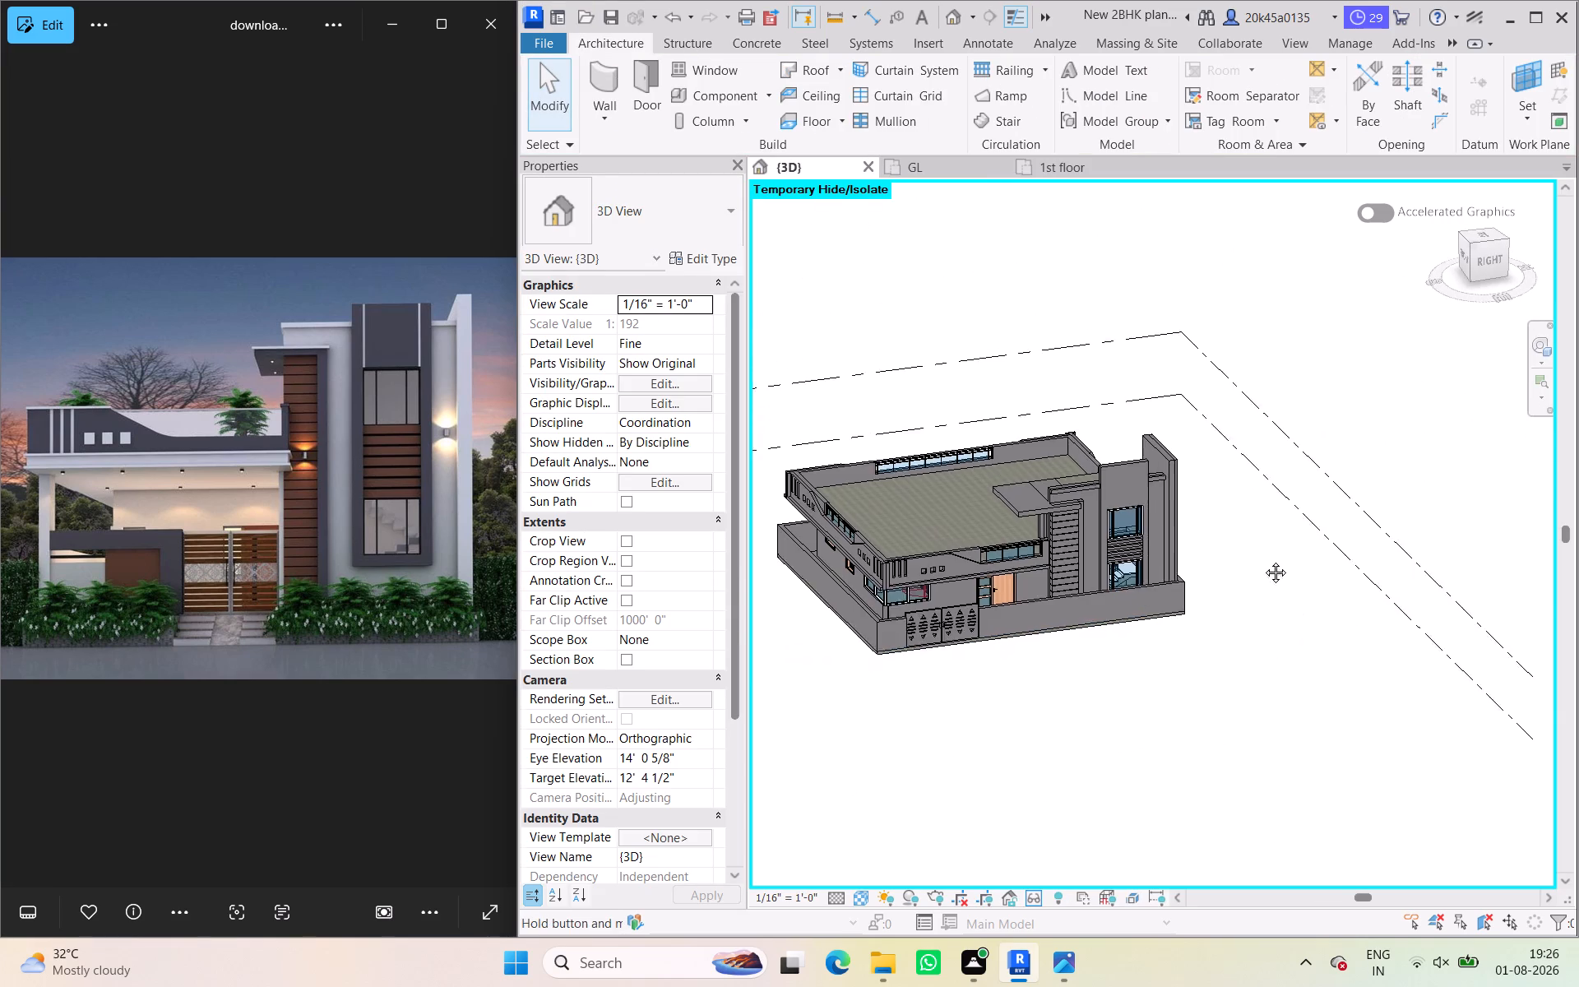
pyautogui.moveTo(1263, 560); pyautogui.dragTo(1324, 436, button='middle')
pyautogui.keyDown('shift'); pyautogui.moveTo(1262, 560); pyautogui.dragTo(1318, 558, button='middle'); pyautogui.keyUp('shift')
pyautogui.scroll(4, 1092, 463)
pyautogui.moveTo(1083, 458); pyautogui.dragTo(1174, 493, button='middle')
pyautogui.scroll(-2, 1026, 458)
pyautogui.moveTo(1026, 458); pyautogui.dragTo(1068, 498, button='middle')
pyautogui.scroll(2, 1036, 479)
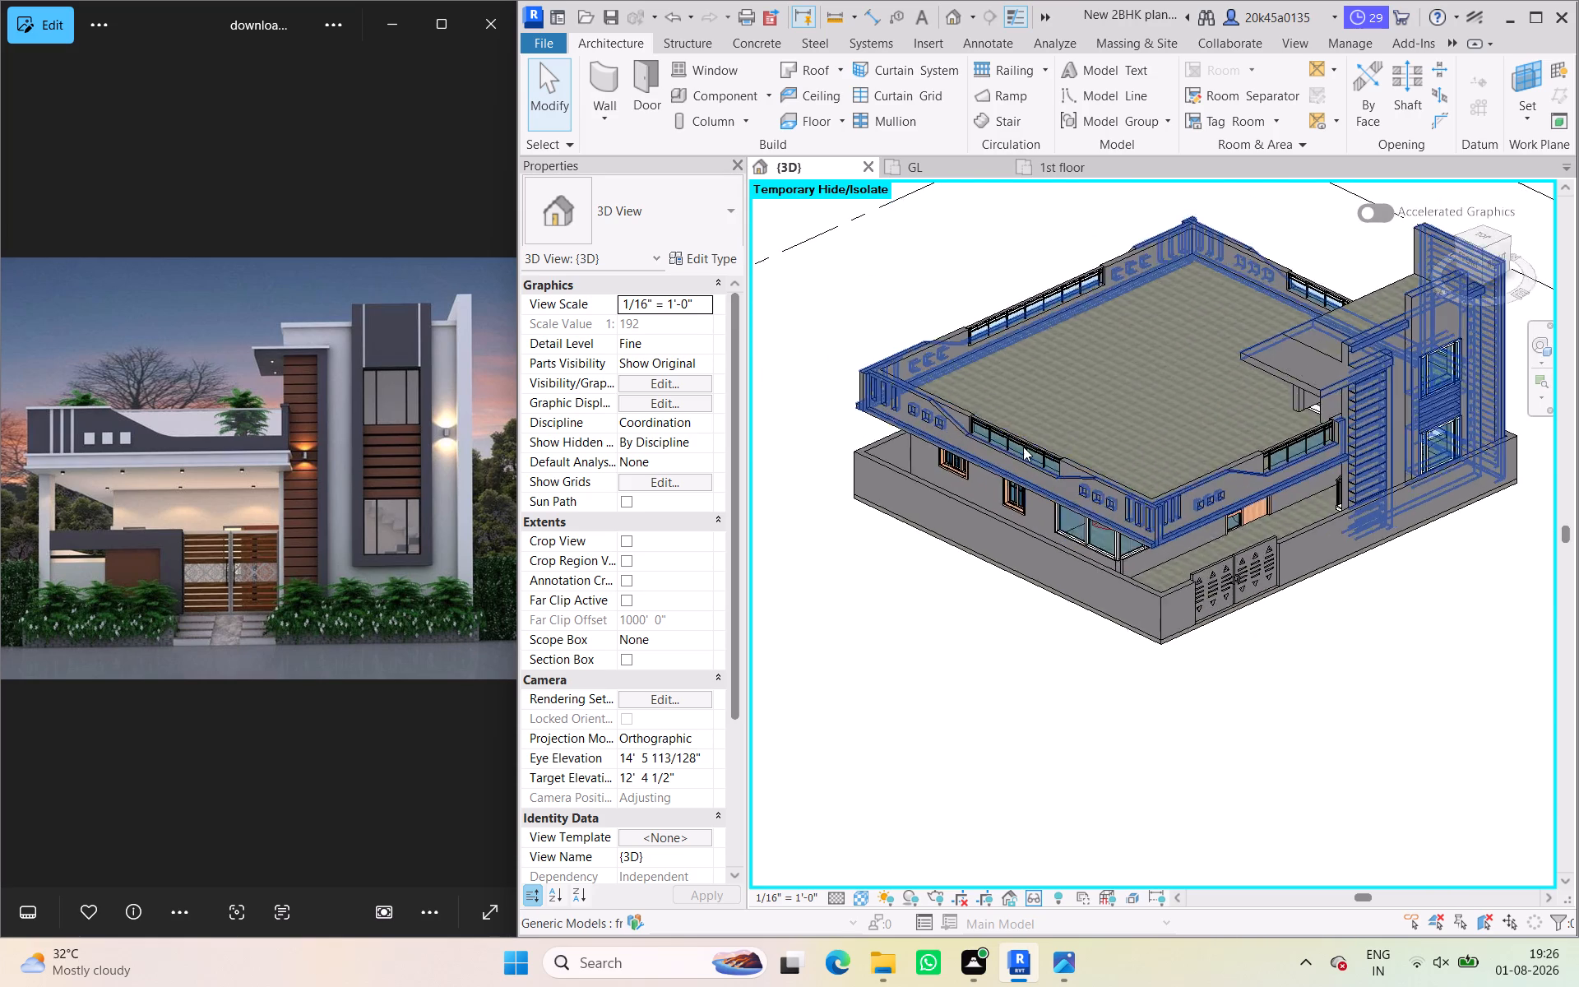
pyautogui.scroll(5, 1023, 447)
pyautogui.scroll(-6, 1023, 444)
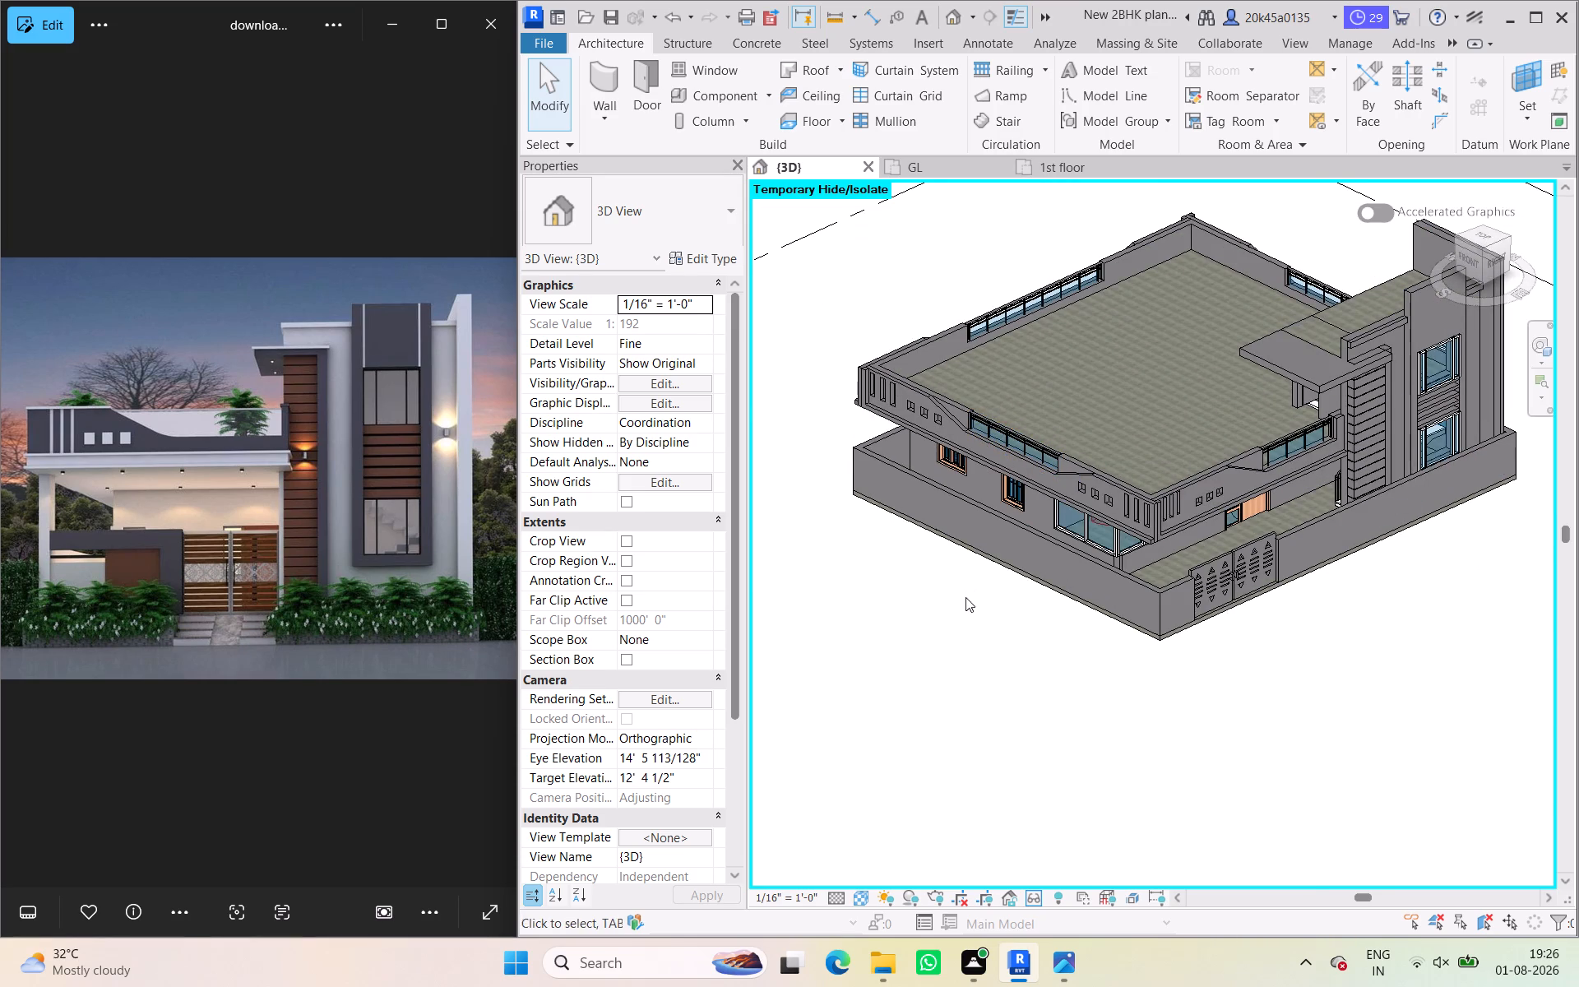
pyautogui.middleClick(965, 597)
pyautogui.keyDown('shift'); pyautogui.moveTo(948, 591); pyautogui.dragTo(933, 478, button='middle'); pyautogui.keyUp('shift')
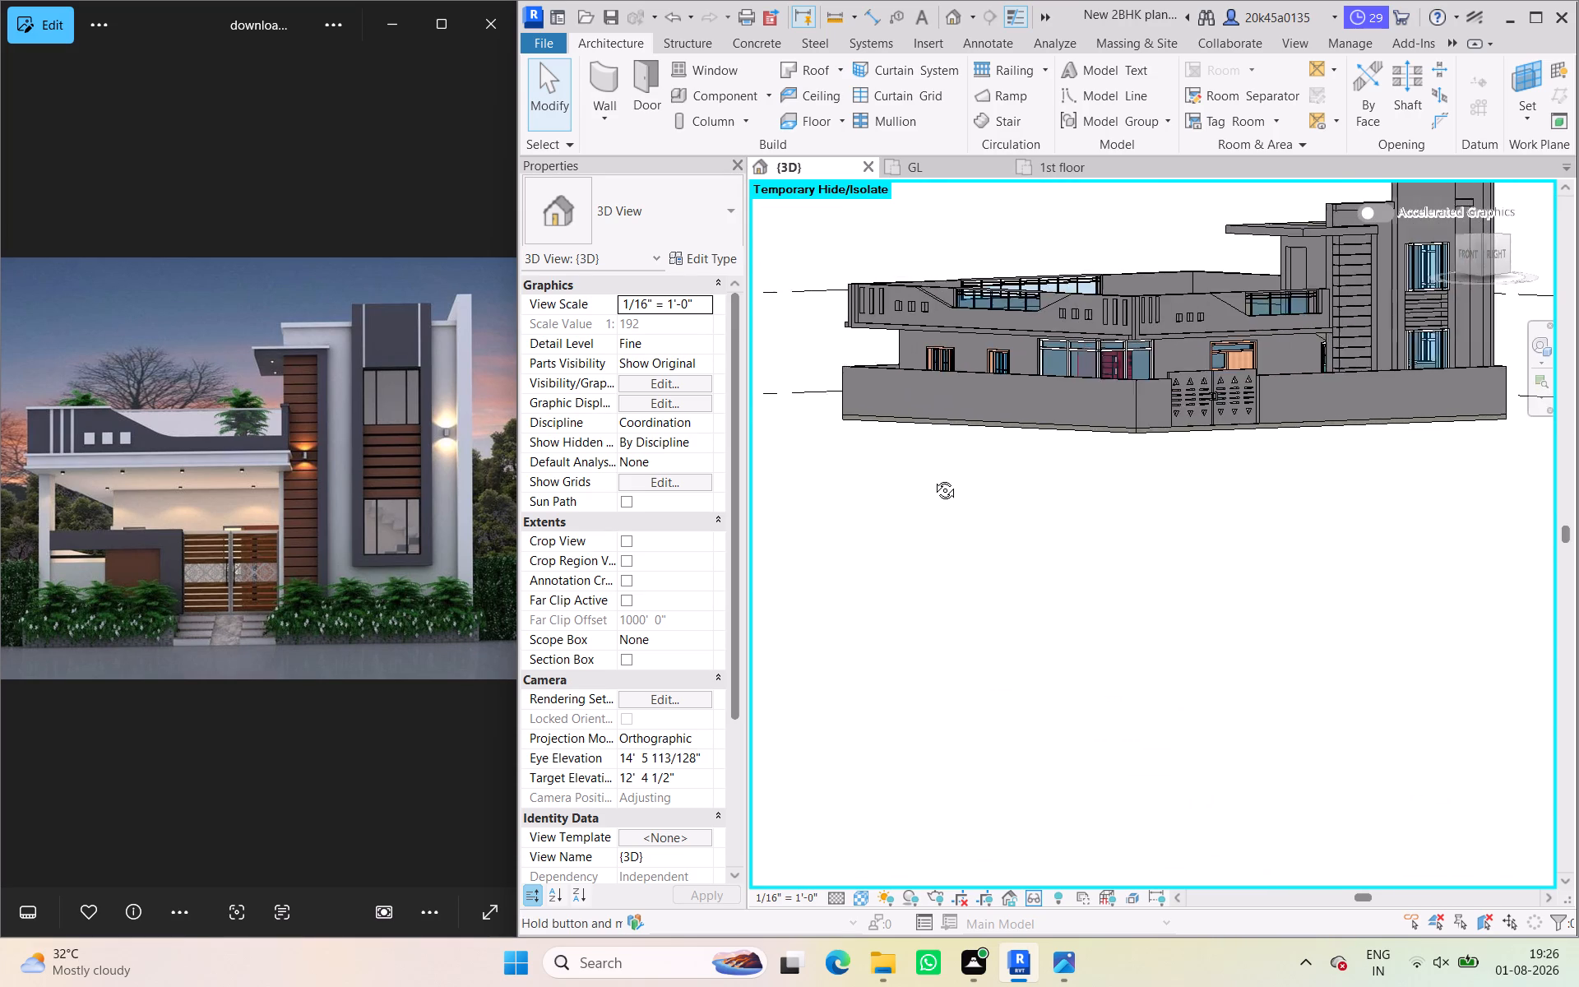
pyautogui.keyDown('shift'); pyautogui.moveTo(933, 478); pyautogui.dragTo(932, 479, button='middle'); pyautogui.keyUp('shift')
pyautogui.keyDown('shift'); pyautogui.moveTo(1318, 499); pyautogui.dragTo(1001, 502, button='middle'); pyautogui.keyUp('shift')
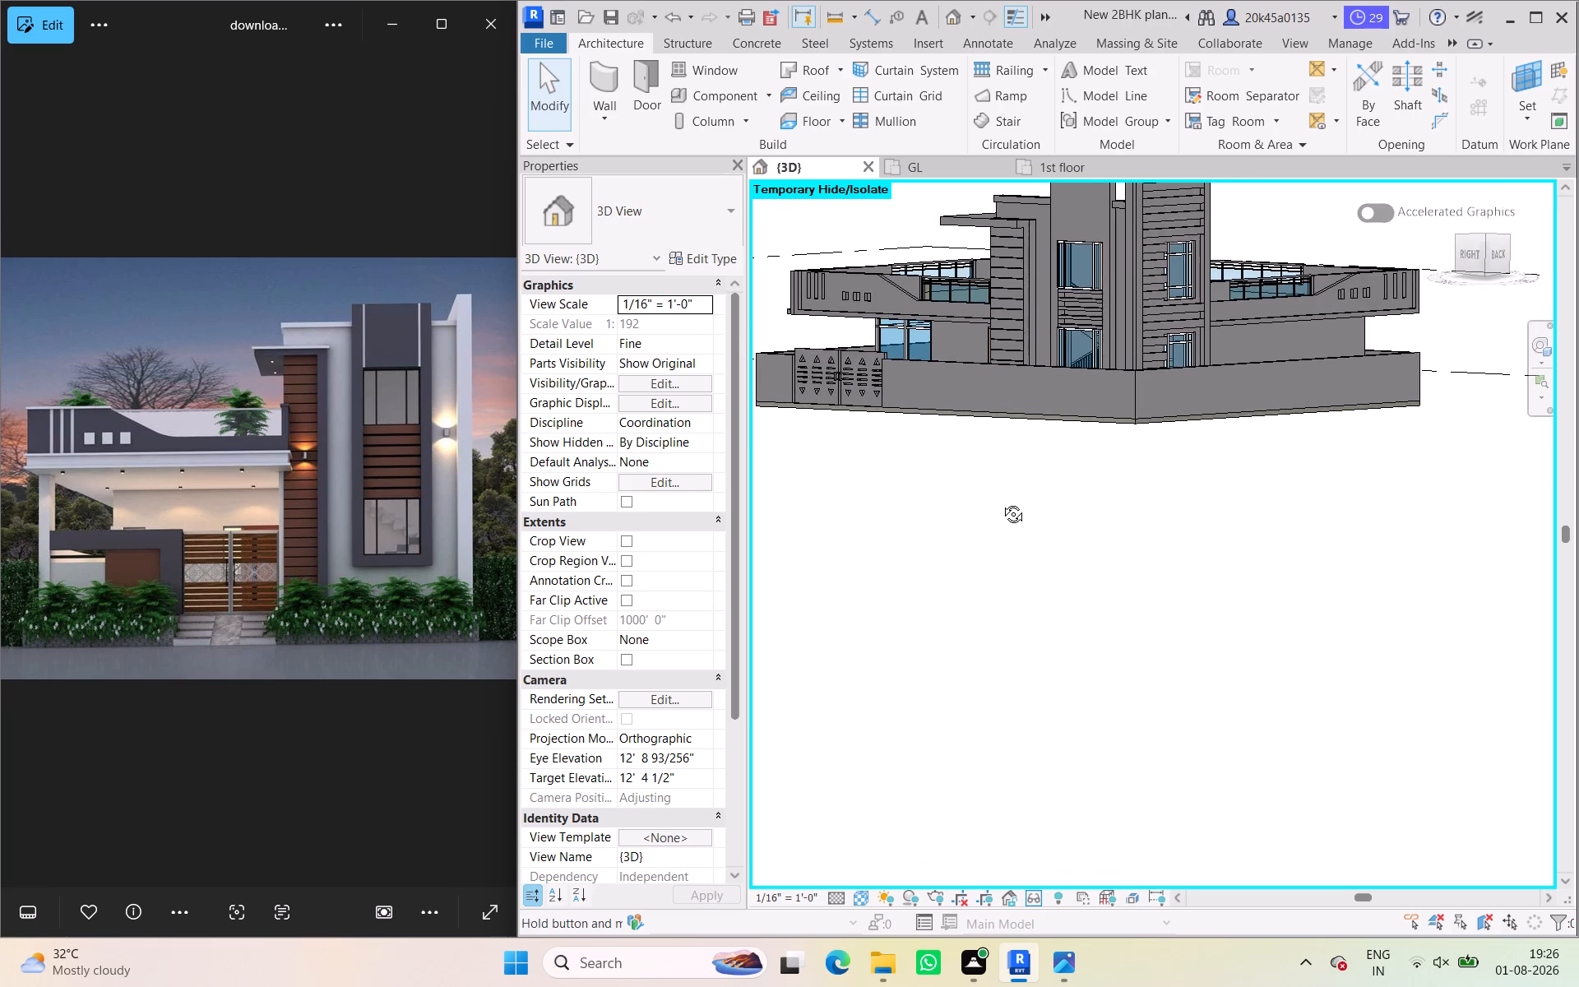
pyautogui.keyDown('shift'); pyautogui.moveTo(1001, 502); pyautogui.dragTo(1001, 501, button='middle'); pyautogui.keyUp('shift')
pyautogui.scroll(-2, 1012, 496)
pyautogui.moveTo(1012, 493); pyautogui.dragTo(1023, 521, button='middle')
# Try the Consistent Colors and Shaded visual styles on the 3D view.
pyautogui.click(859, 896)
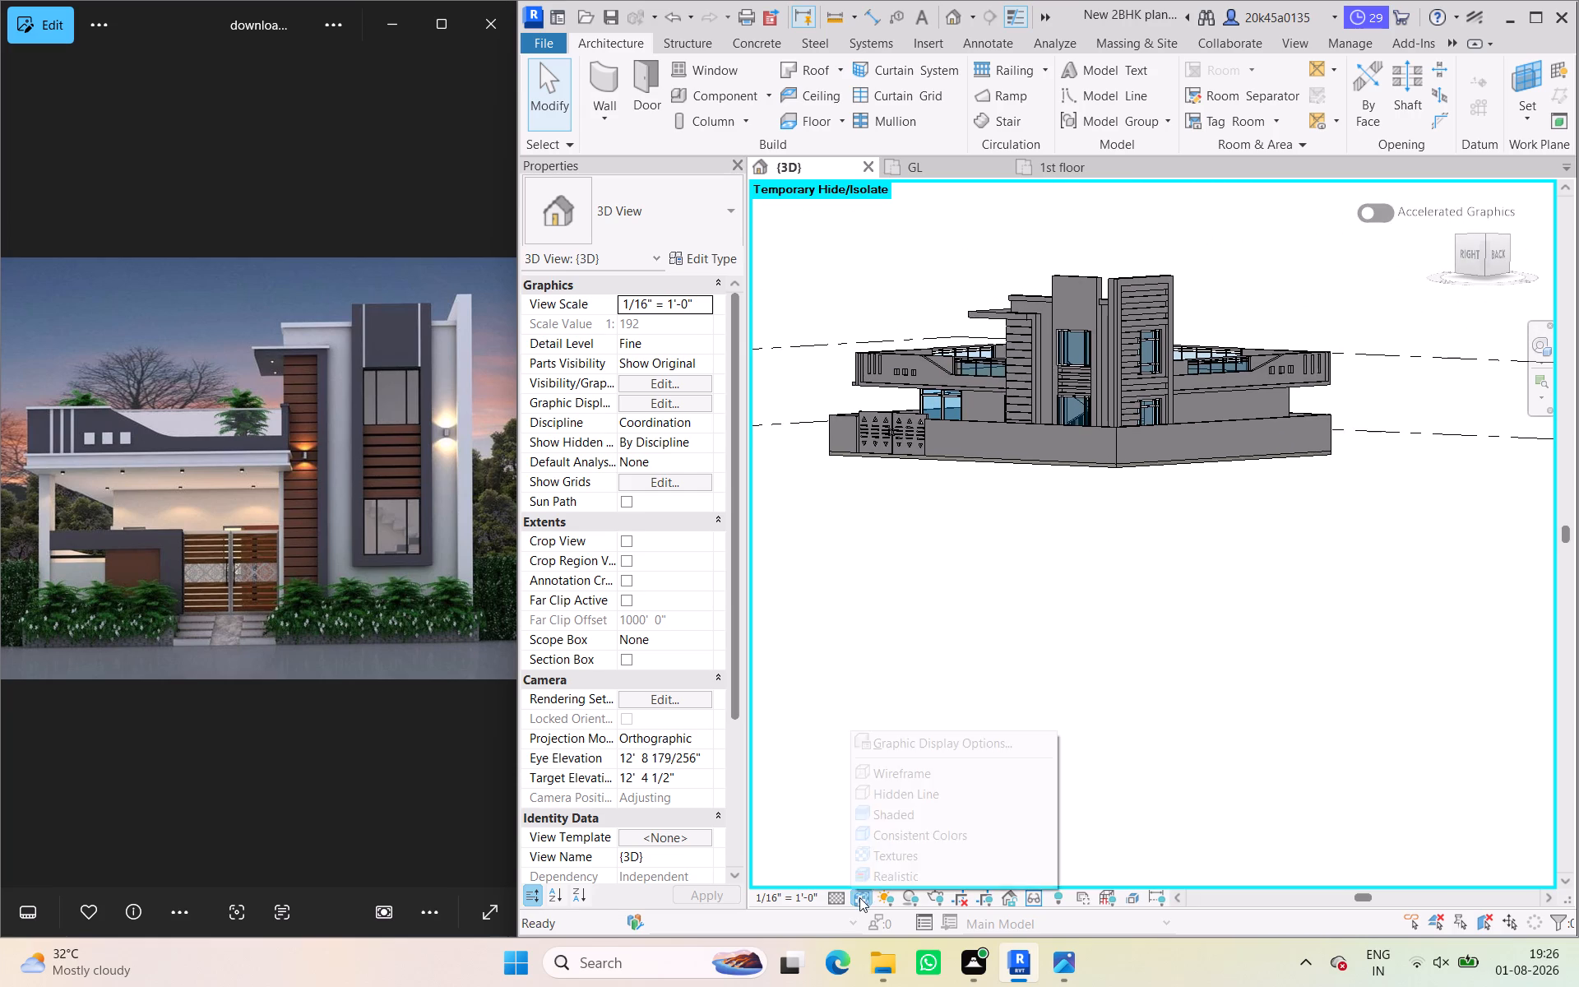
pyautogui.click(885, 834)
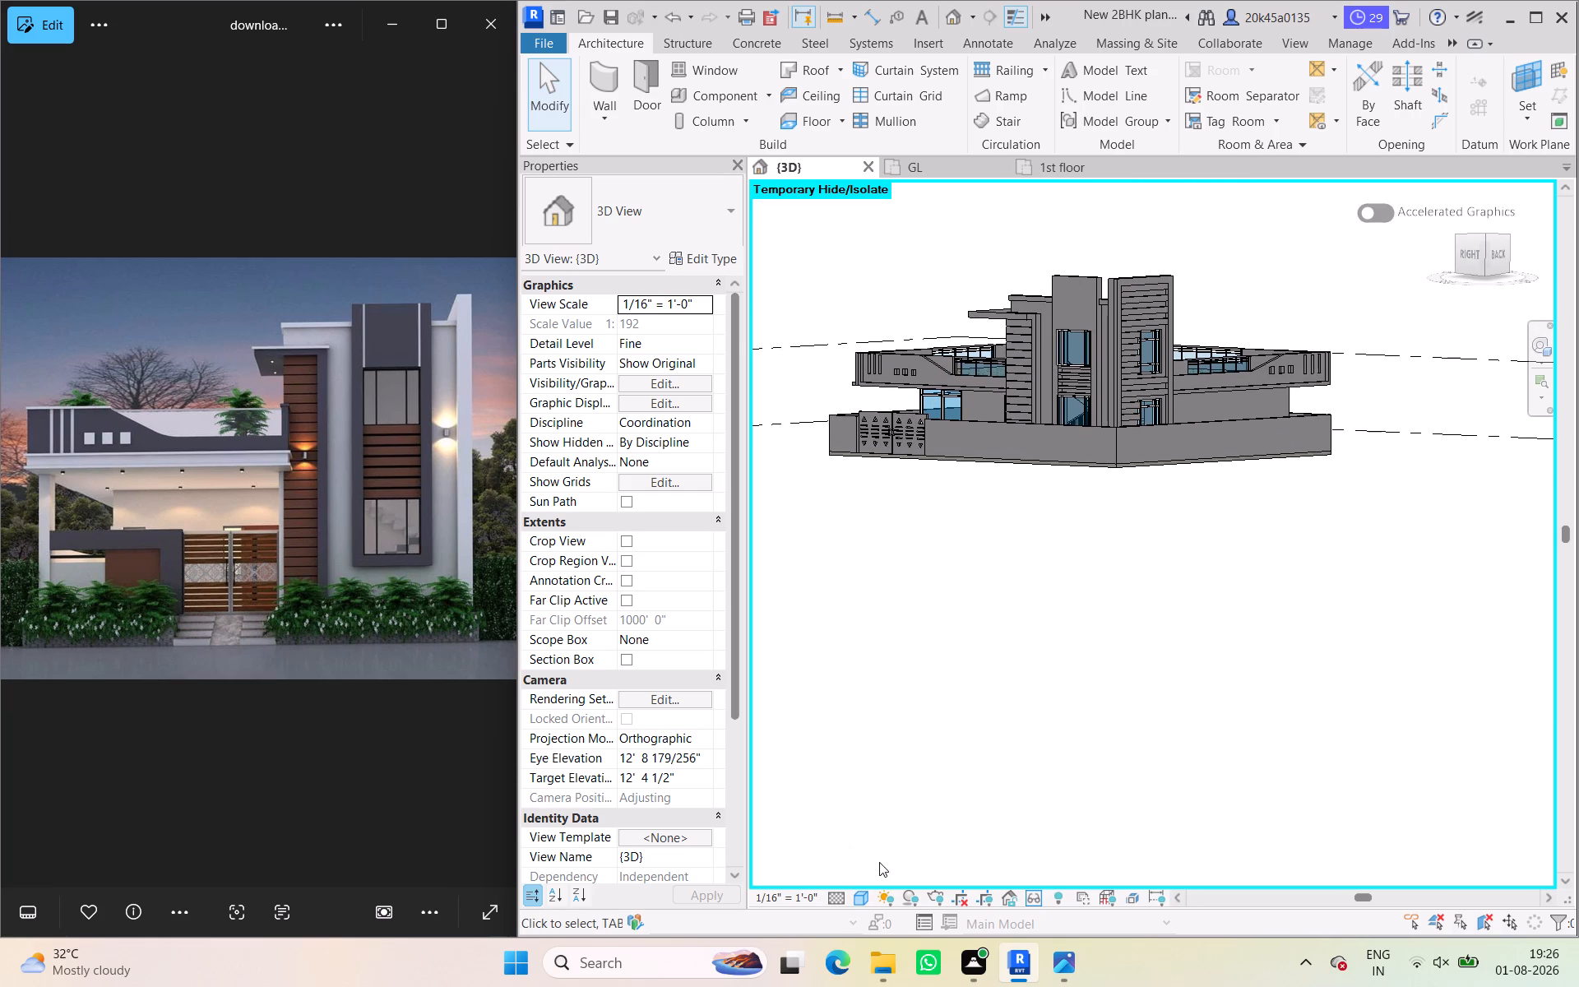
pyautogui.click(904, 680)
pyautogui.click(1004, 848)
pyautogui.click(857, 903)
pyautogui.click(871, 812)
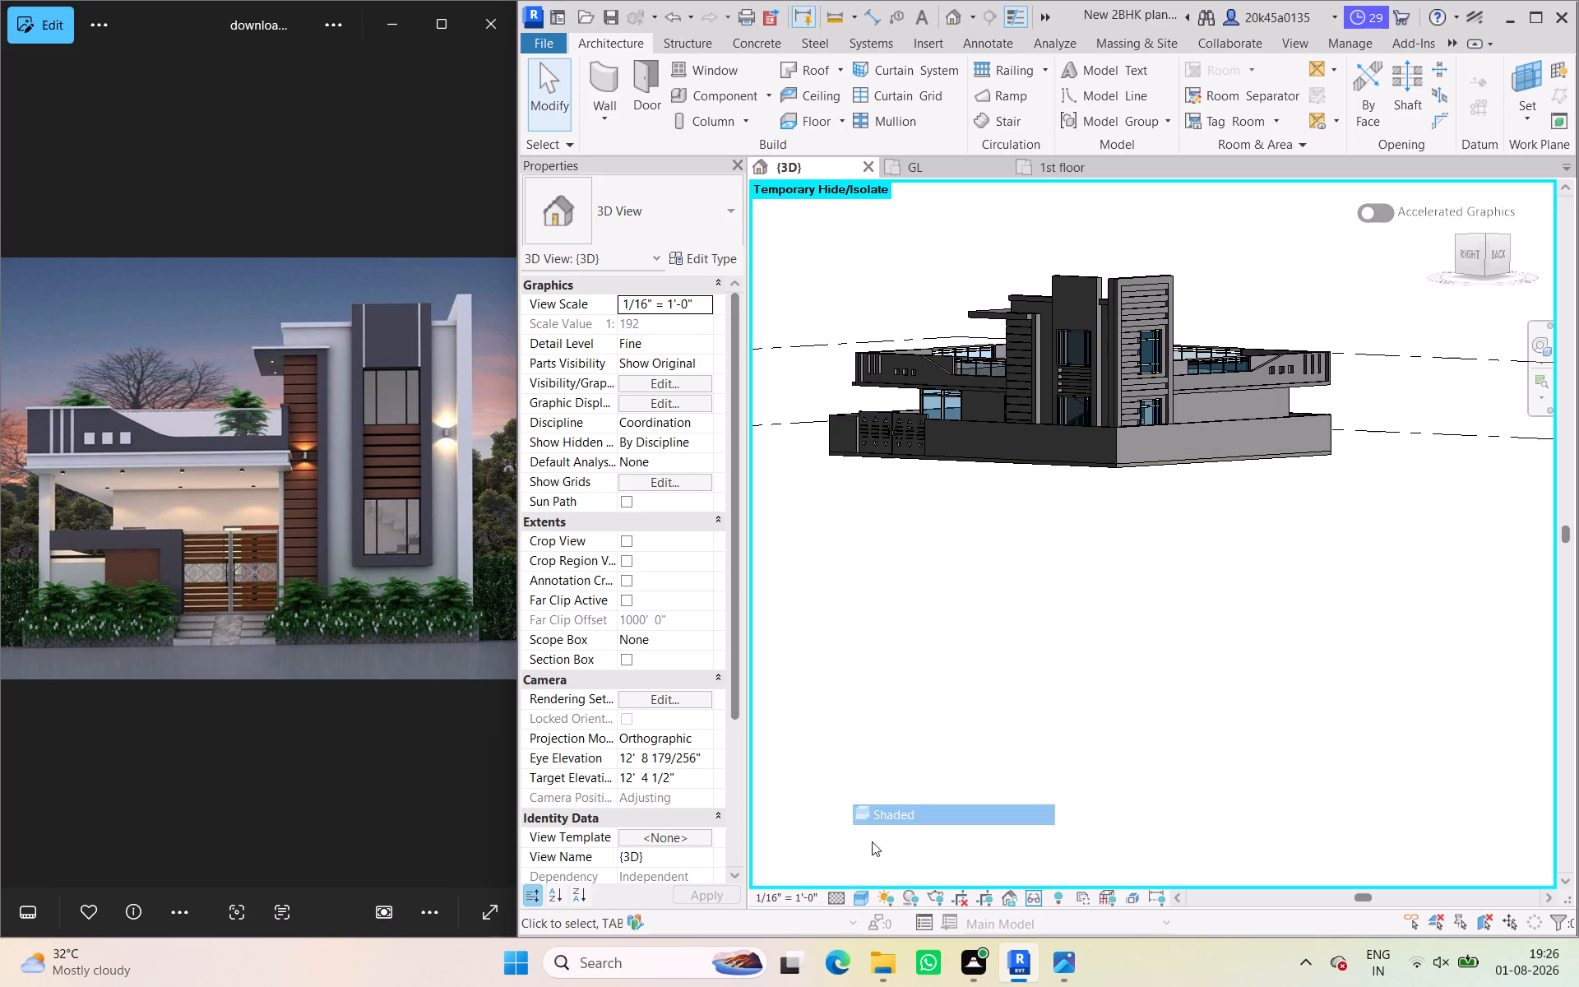
# Set the 3D view's visual style to Realistic.
pyautogui.click(864, 898)
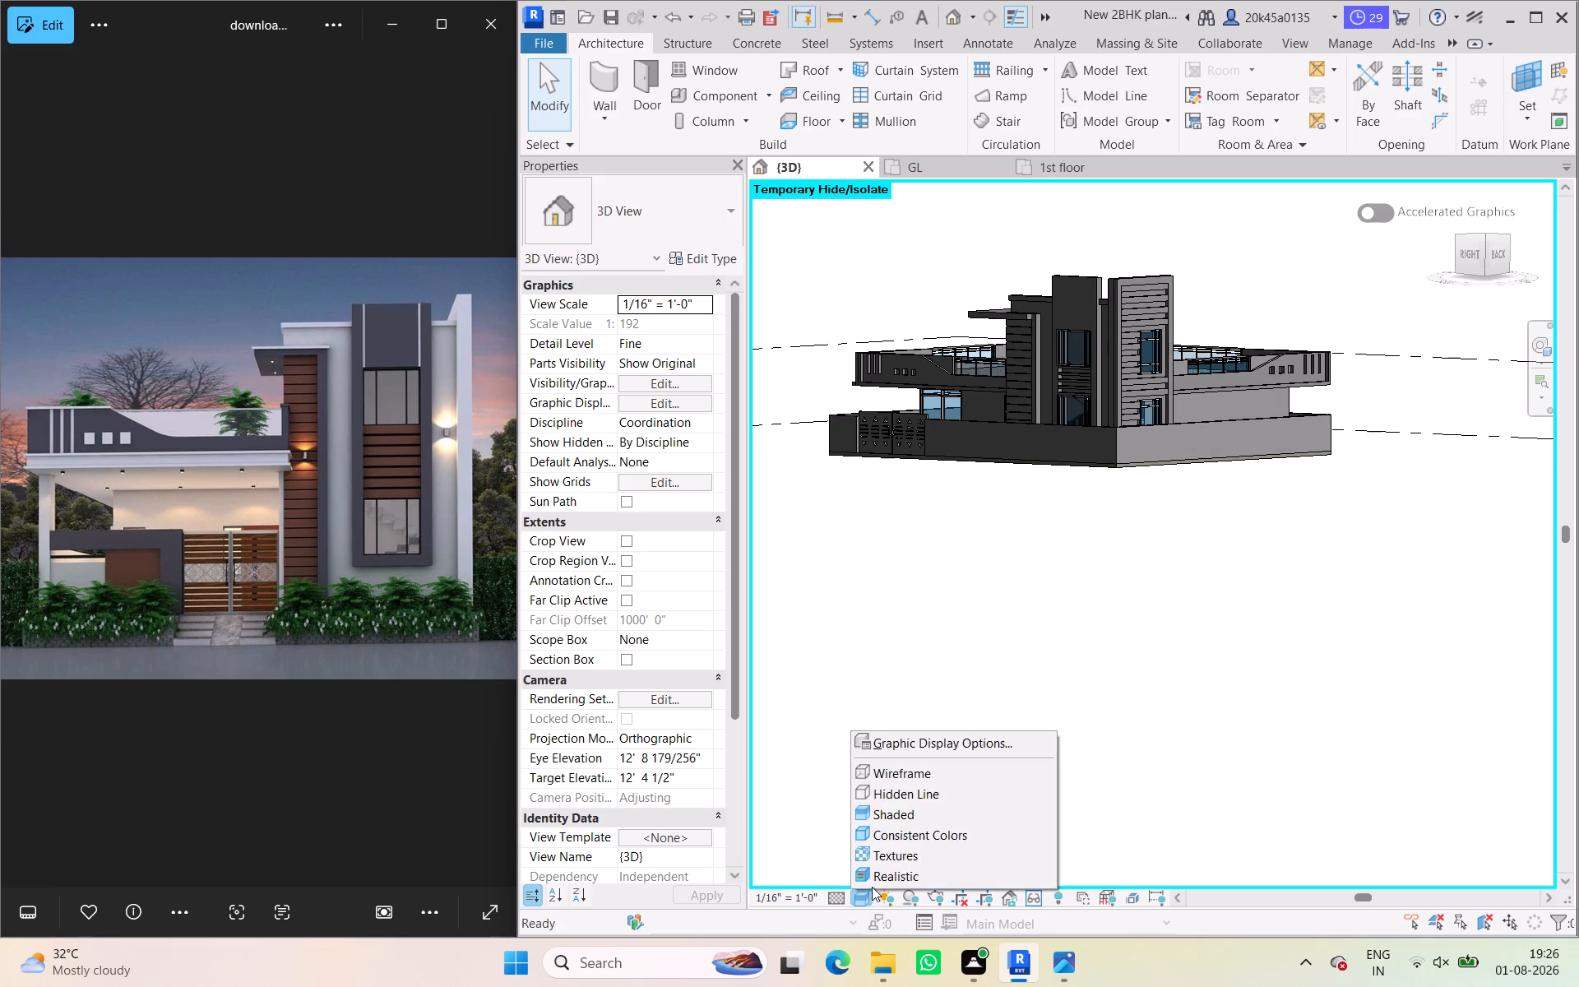
pyautogui.click(873, 881)
pyautogui.click(900, 679)
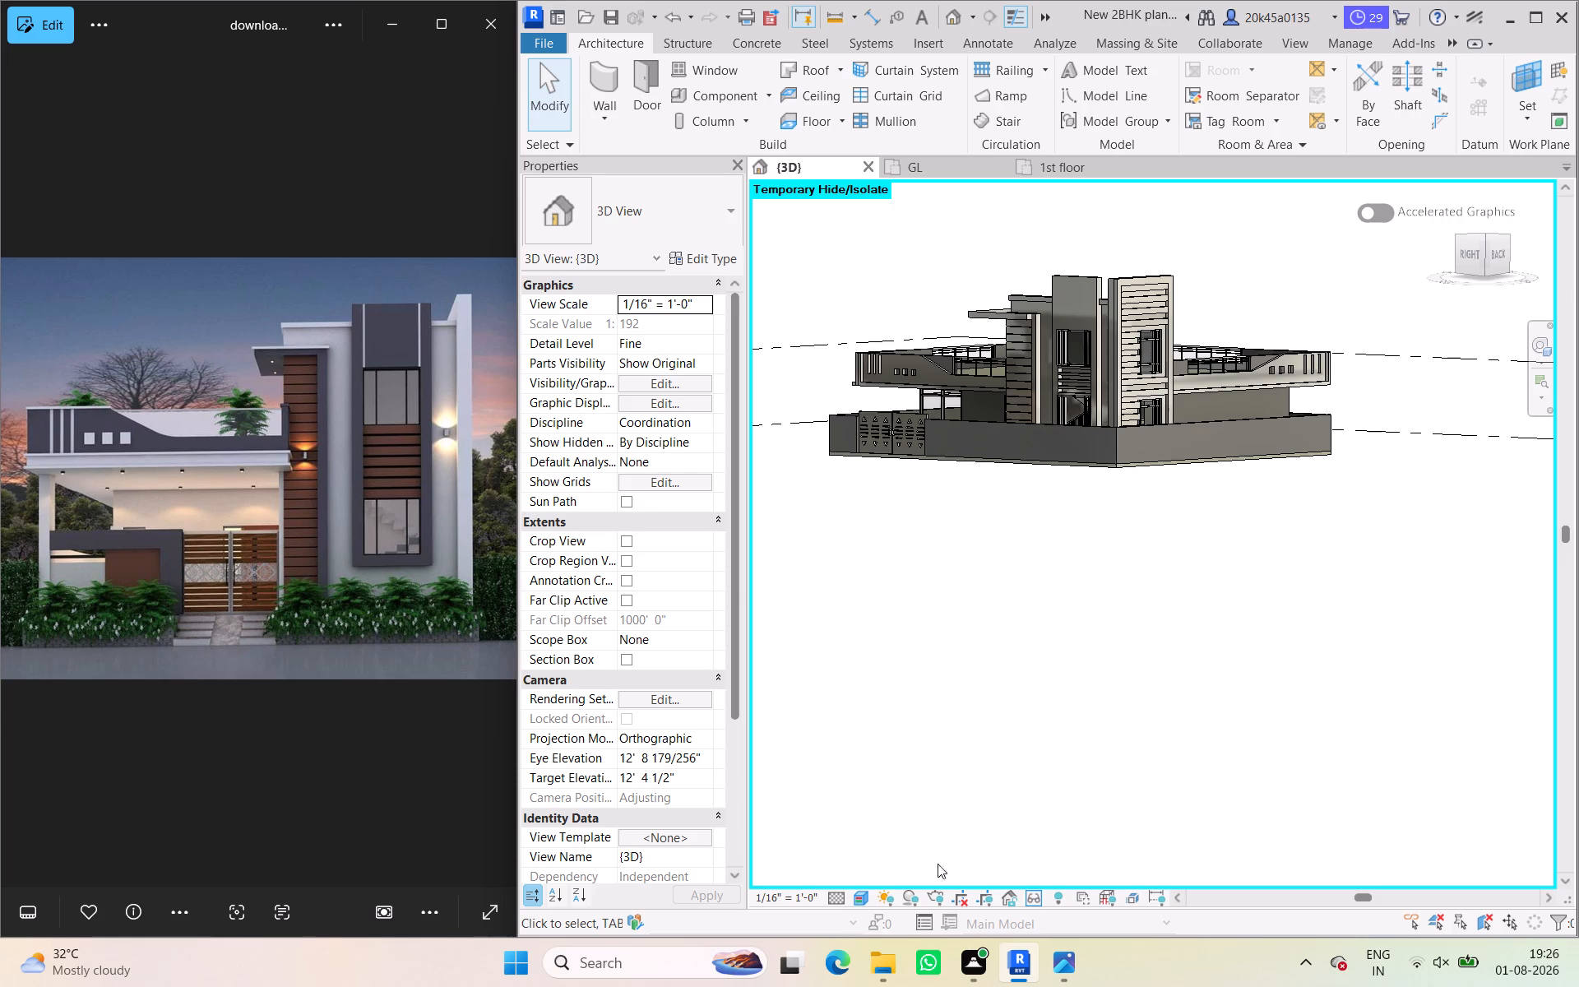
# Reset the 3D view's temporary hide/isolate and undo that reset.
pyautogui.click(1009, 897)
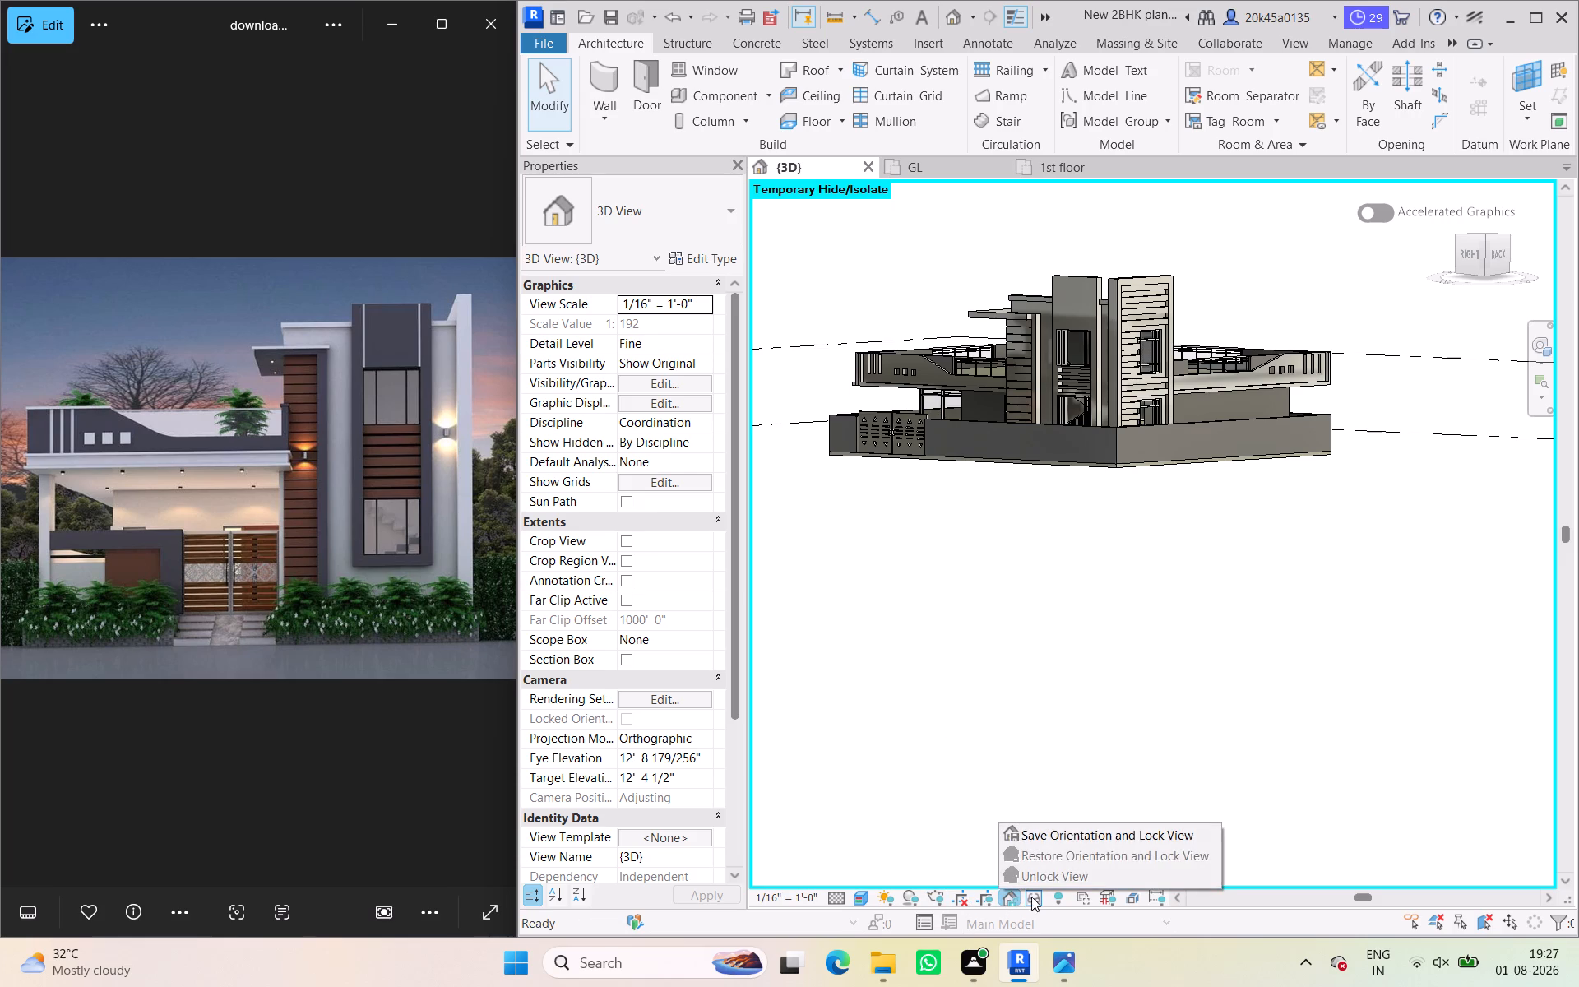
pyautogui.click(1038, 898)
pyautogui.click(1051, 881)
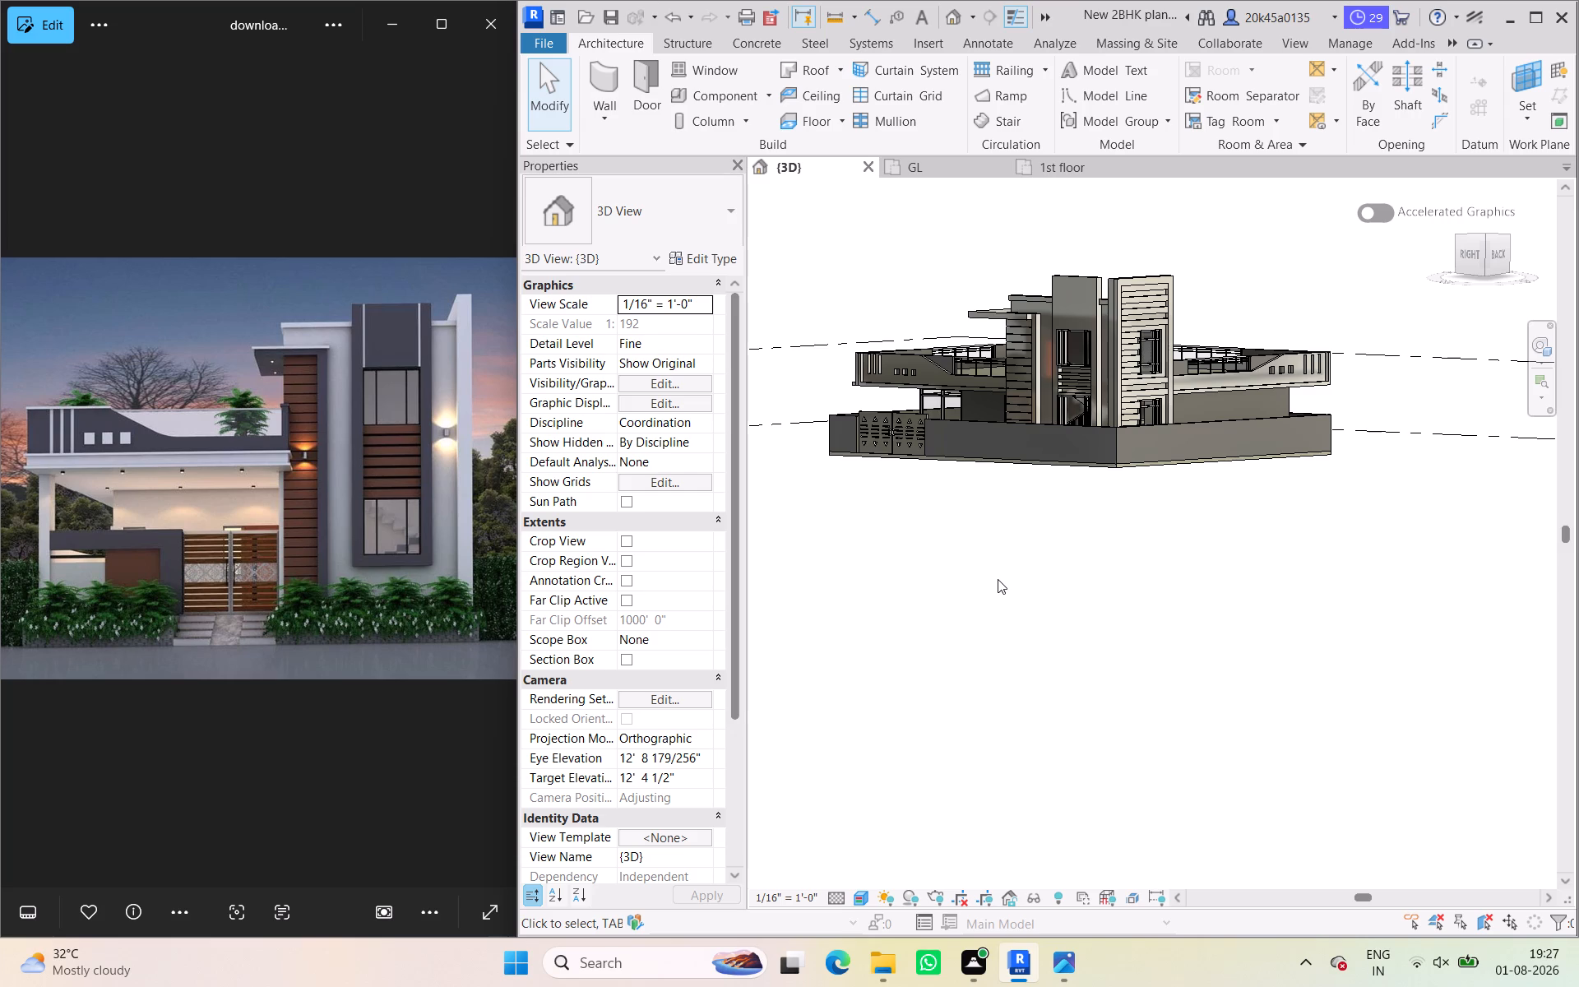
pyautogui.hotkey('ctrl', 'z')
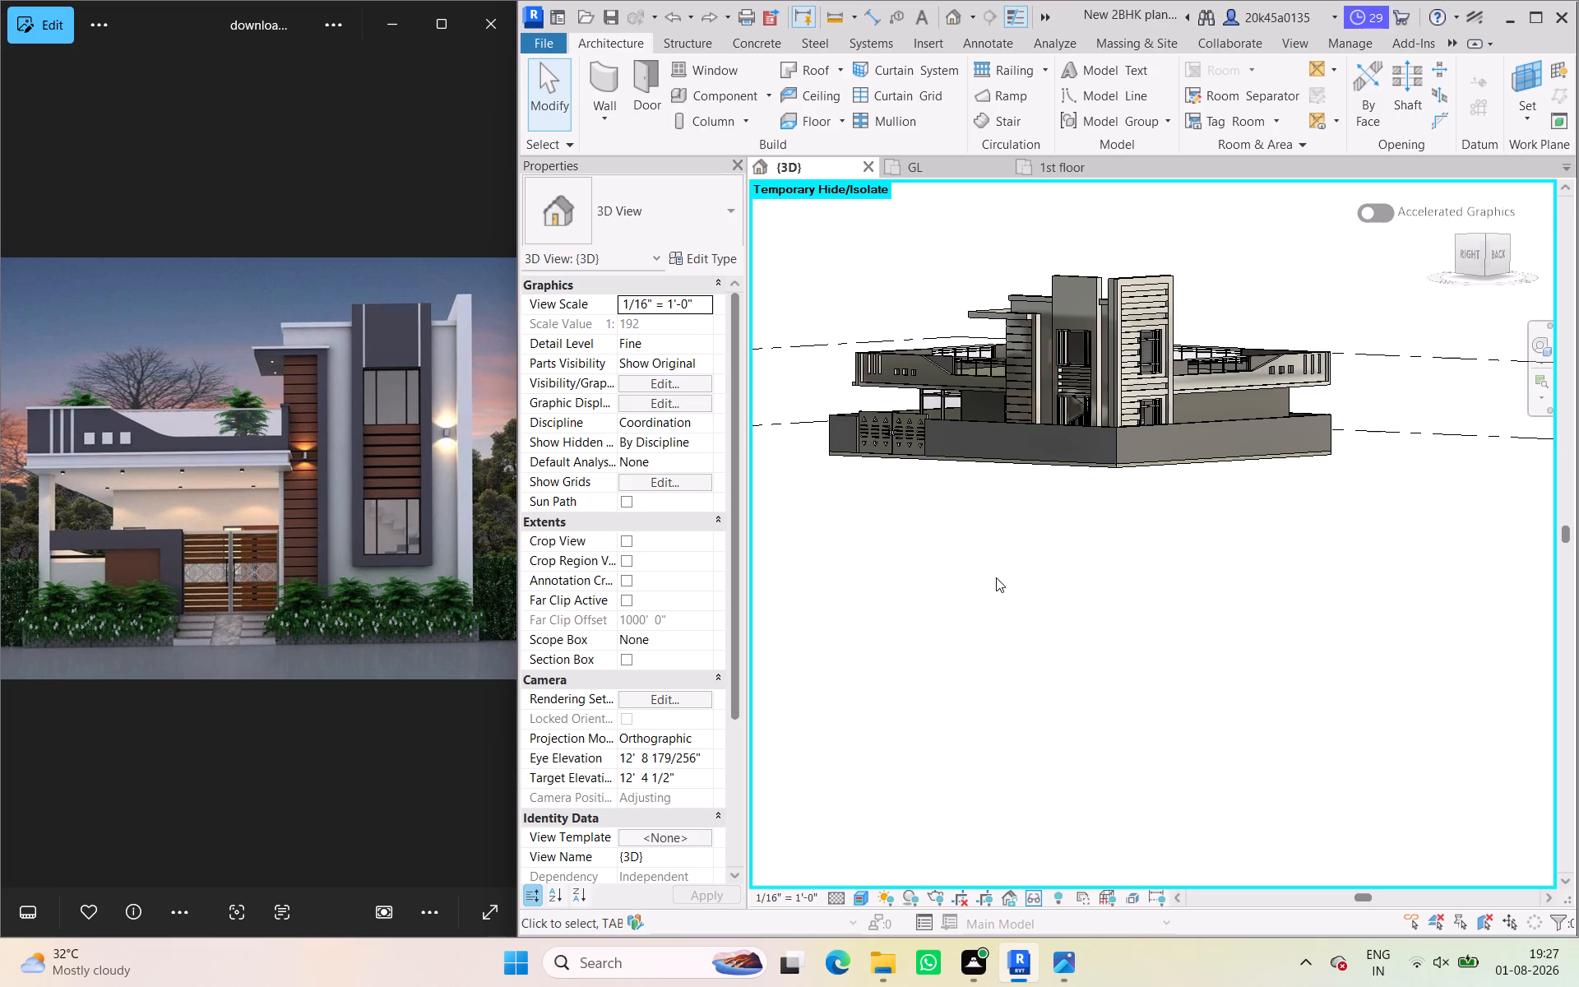
# Reset the temporary hide/isolate in the 3D view with the house turned to its front.
pyautogui.scroll(-1, 996, 577)
pyautogui.keyDown('shift'); pyautogui.moveTo(996, 582); pyautogui.dragTo(1461, 633, button='middle'); pyautogui.keyUp('shift')
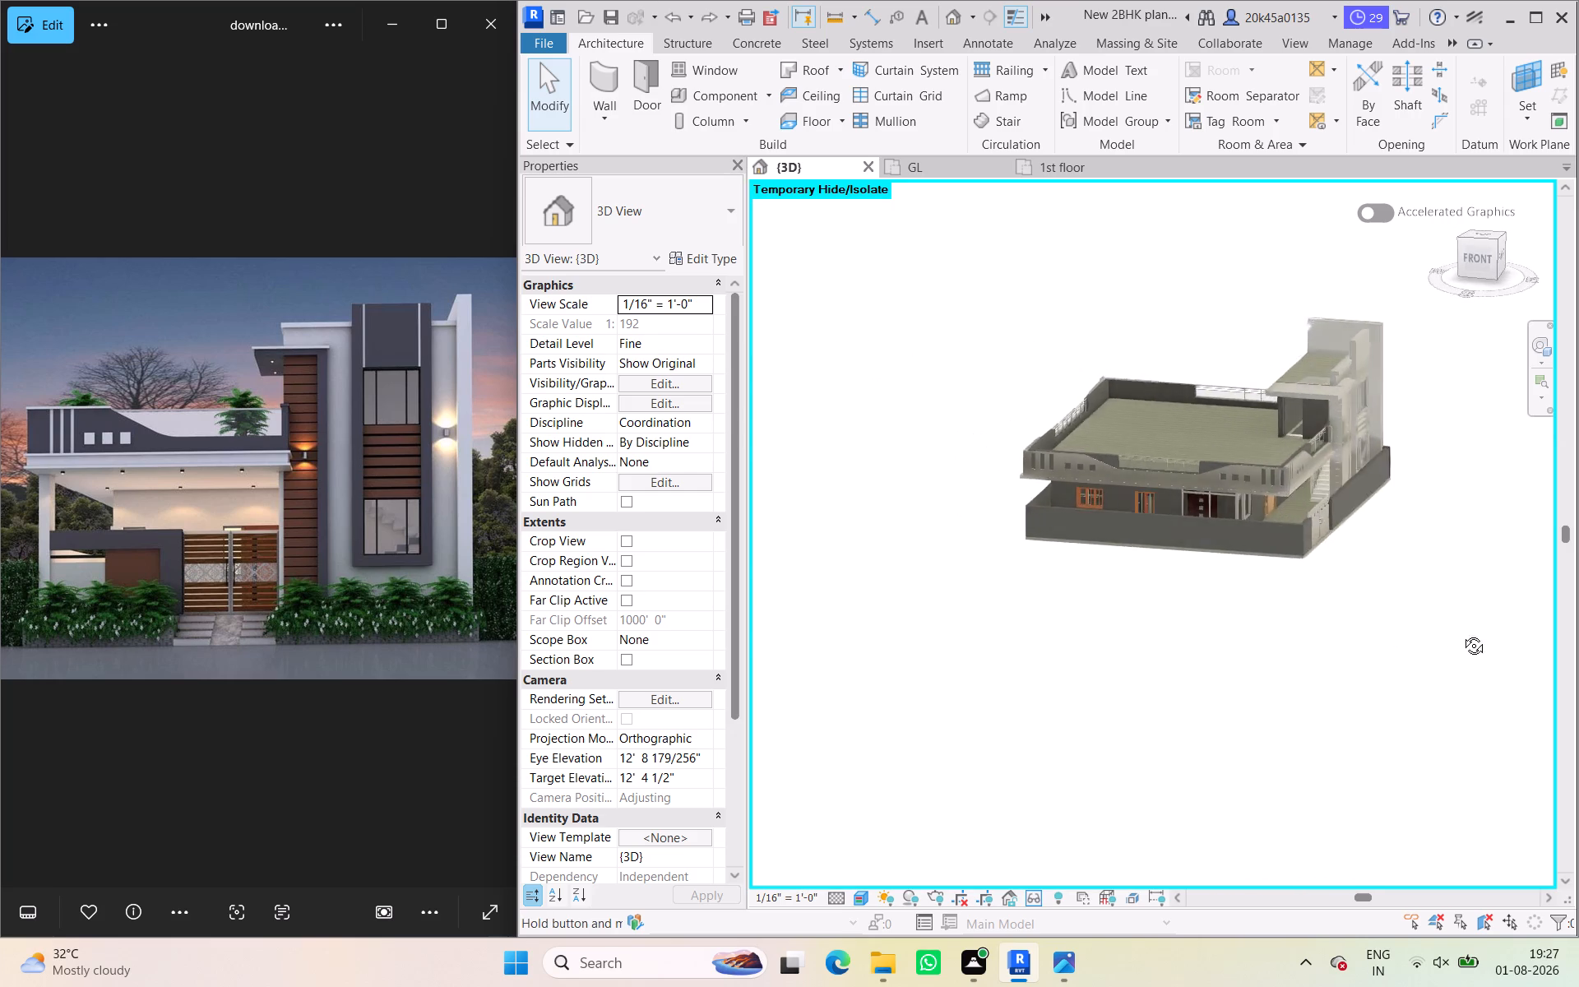
pyautogui.keyDown('shift'); pyautogui.moveTo(1461, 633); pyautogui.dragTo(1487, 632, button='middle'); pyautogui.keyUp('shift')
pyautogui.click(1026, 896)
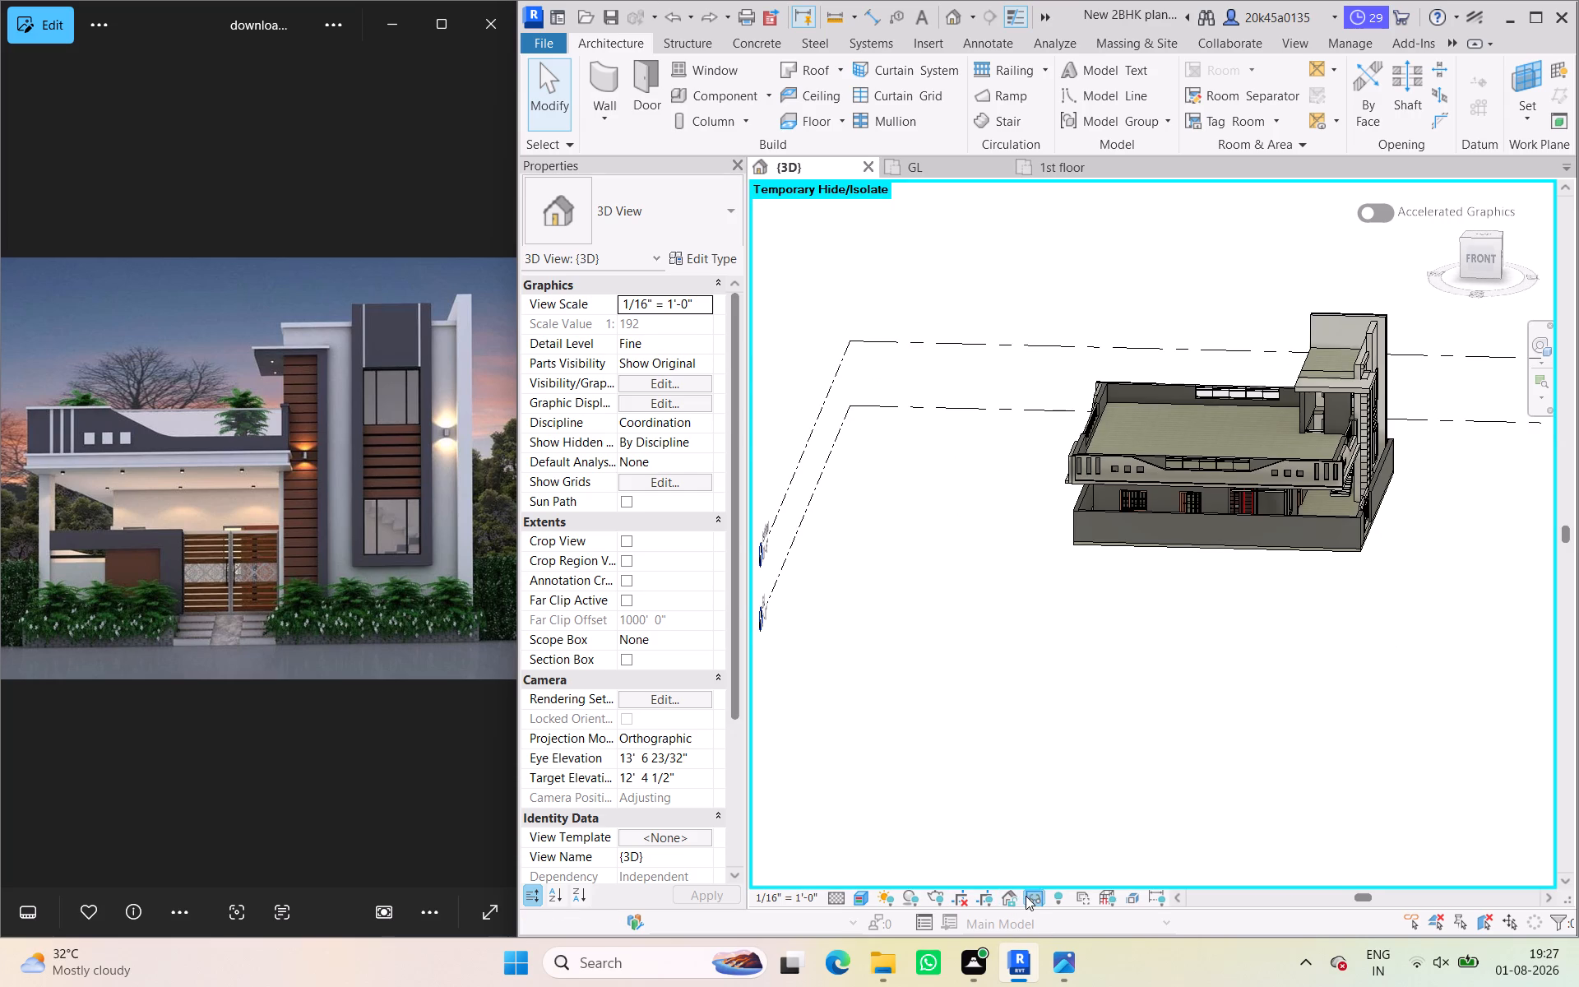
pyautogui.click(1049, 882)
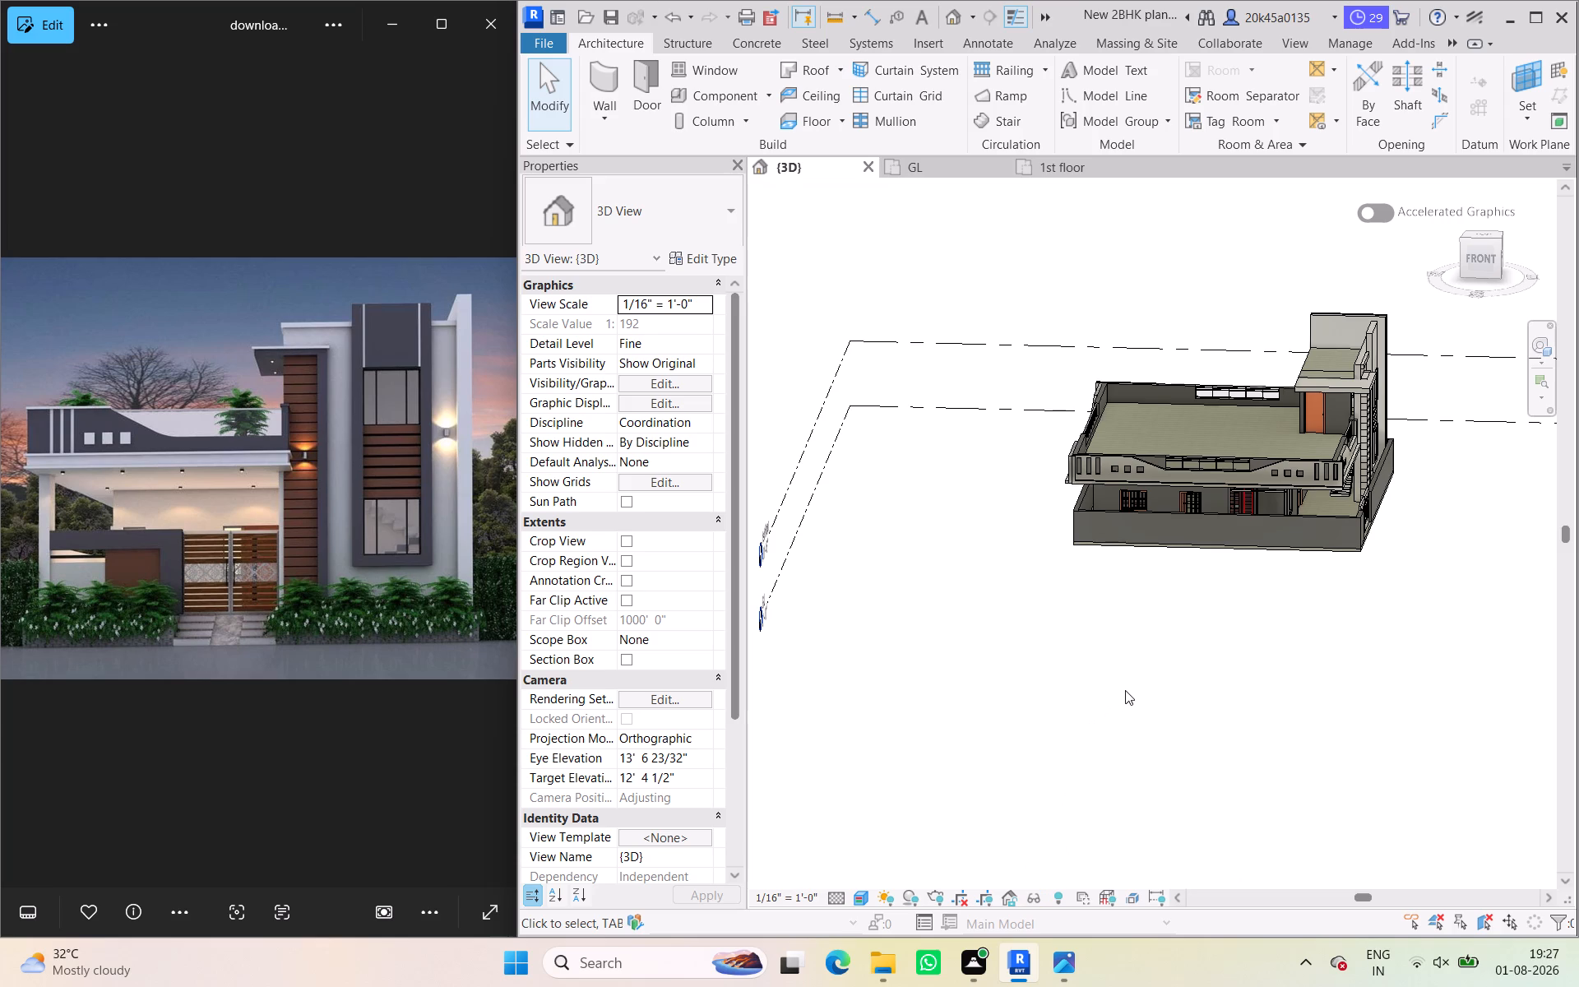
# Examine the realistic model from its side and back, around the stair tower and the back parapet's glass railing.
pyautogui.moveTo(1127, 689); pyautogui.dragTo(1076, 748, button='middle')
pyautogui.keyDown('shift'); pyautogui.moveTo(1253, 719); pyautogui.dragTo(824, 714, button='middle'); pyautogui.keyUp('shift')
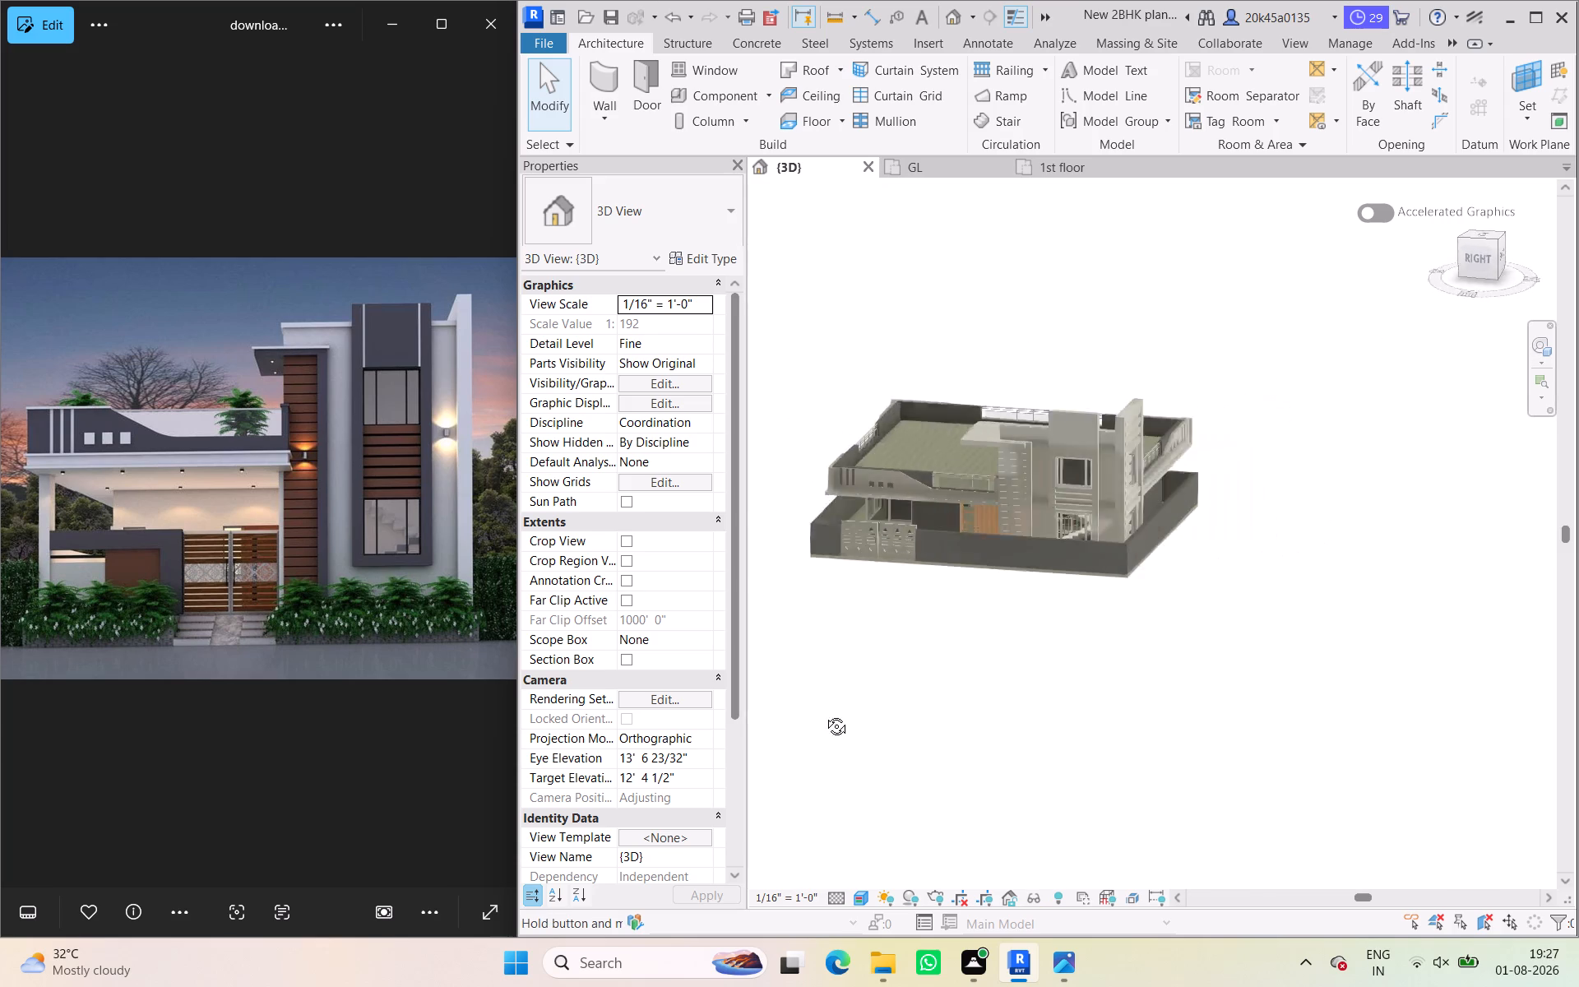
pyautogui.keyDown('shift'); pyautogui.moveTo(824, 714); pyautogui.dragTo(767, 704, button='middle'); pyautogui.keyUp('shift')
pyautogui.keyDown('shift'); pyautogui.scroll(1, 1187, 598); pyautogui.keyUp('shift')
pyautogui.keyDown('shift'); pyautogui.moveTo(1180, 614); pyautogui.dragTo(913, 645, button='middle'); pyautogui.keyUp('shift')
pyautogui.scroll(3, 1074, 383)
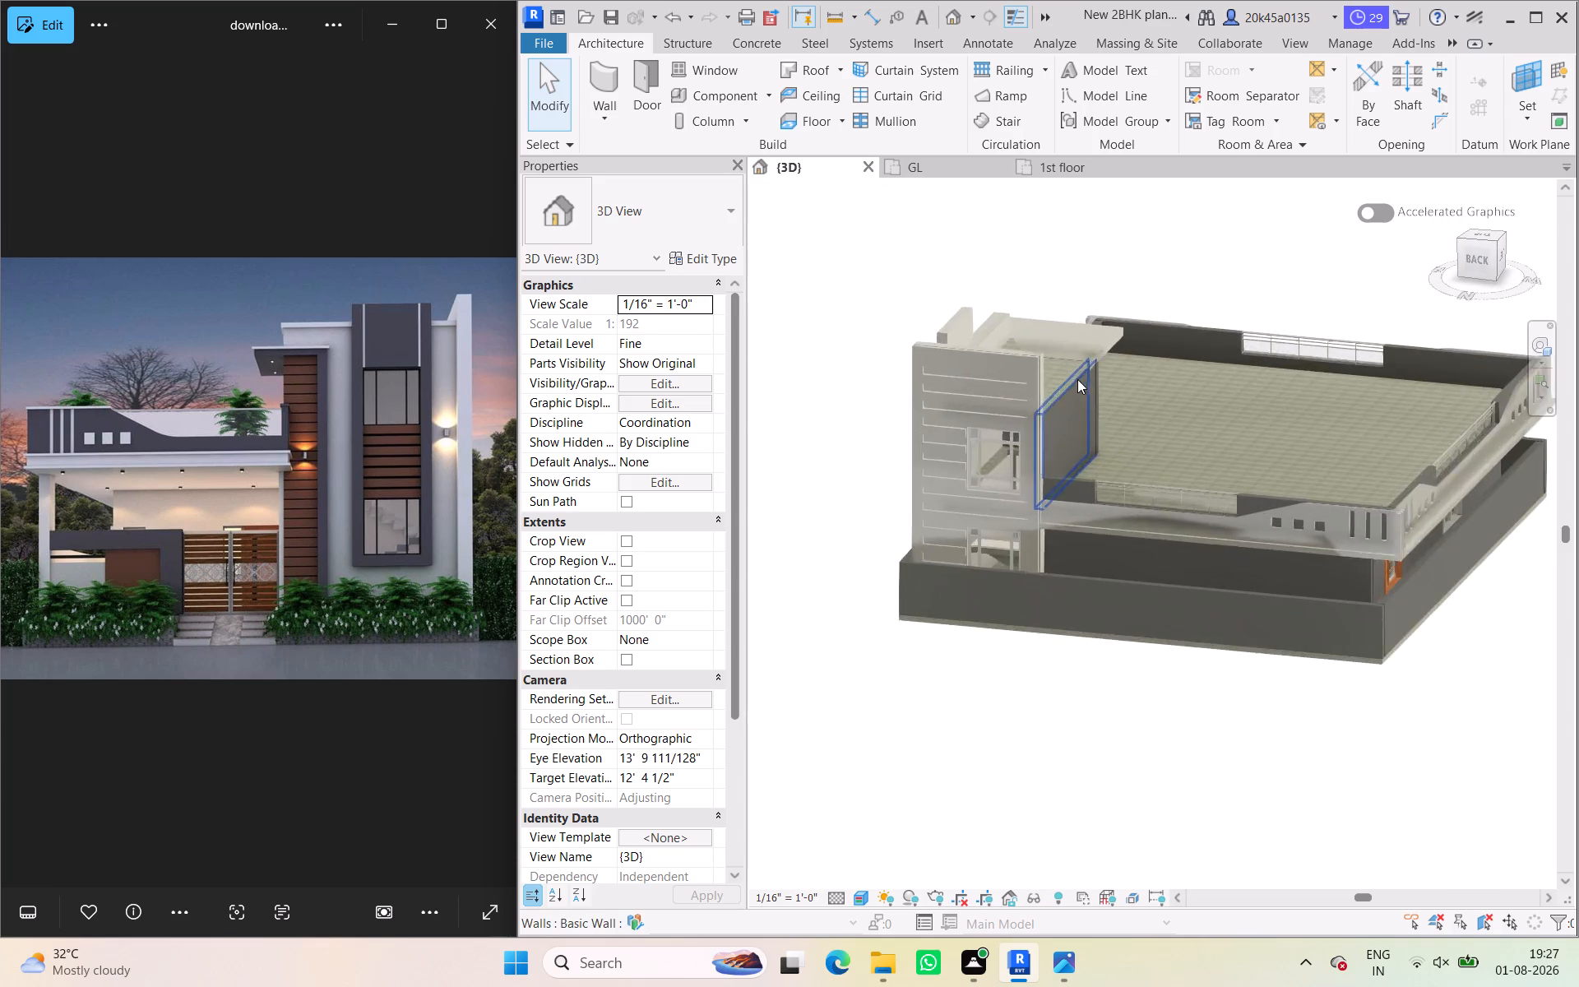
pyautogui.scroll(5, 1077, 379)
pyautogui.keyDown('shift'); pyautogui.moveTo(945, 795); pyautogui.dragTo(1021, 739, button='middle'); pyautogui.keyUp('shift')
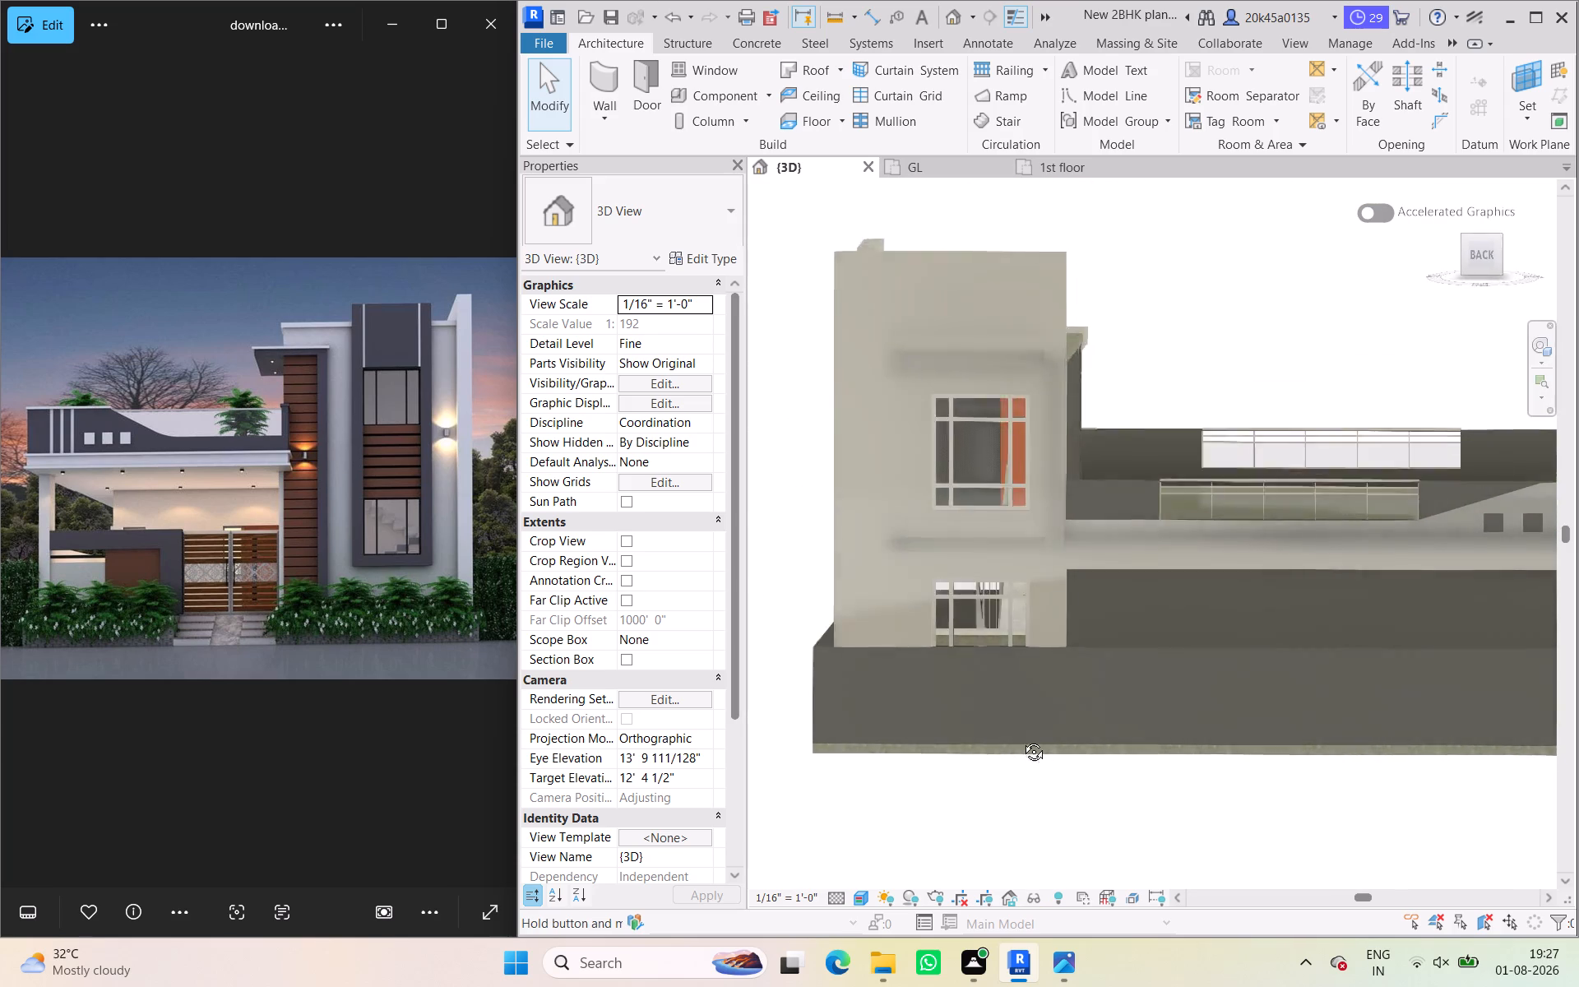
# Examine the realistic model from its back around the stair tower to its front parapet, roof terrace and windows.
pyautogui.keyDown('shift'); pyautogui.moveTo(1021, 739); pyautogui.dragTo(1122, 766, button='middle'); pyautogui.keyUp('shift')
pyautogui.scroll(-2, 1080, 764)
pyautogui.moveTo(1069, 757); pyautogui.dragTo(1007, 637, button='middle')
pyautogui.keyDown('shift'); pyautogui.moveTo(1034, 750); pyautogui.dragTo(1225, 758, button='middle'); pyautogui.keyUp('shift')
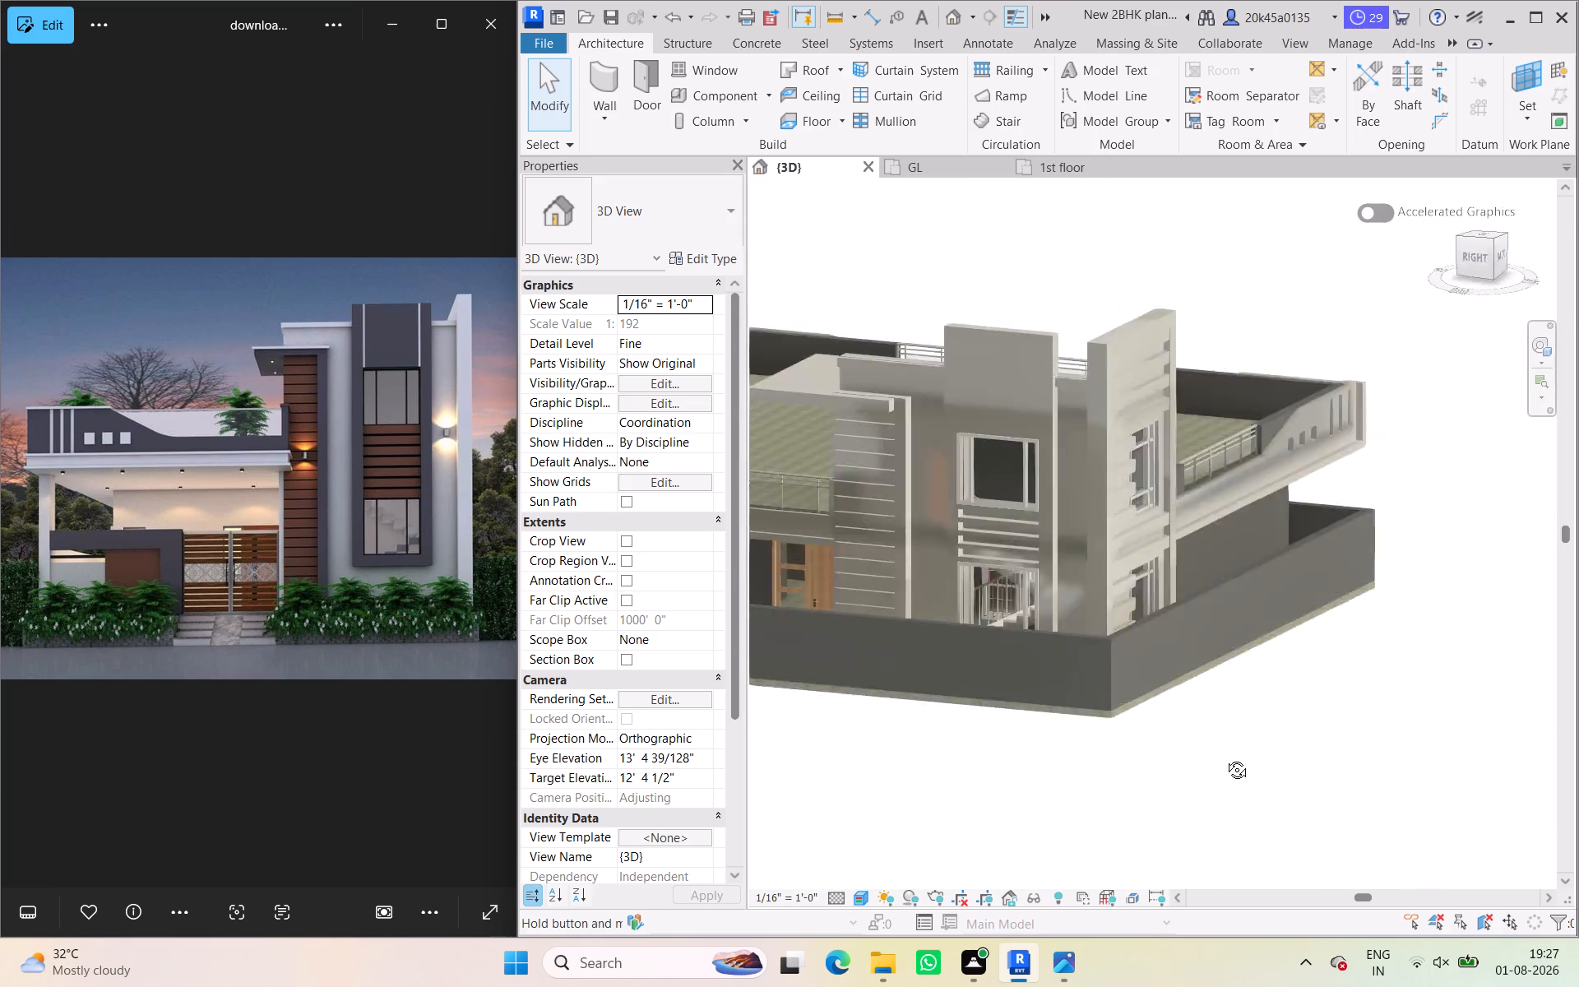
pyautogui.keyDown('shift'); pyautogui.moveTo(1225, 758); pyautogui.dragTo(1394, 736, button='middle'); pyautogui.keyUp('shift')
pyautogui.scroll(-1, 1303, 744)
pyautogui.moveTo(1298, 744); pyautogui.dragTo(1209, 674, button='middle')
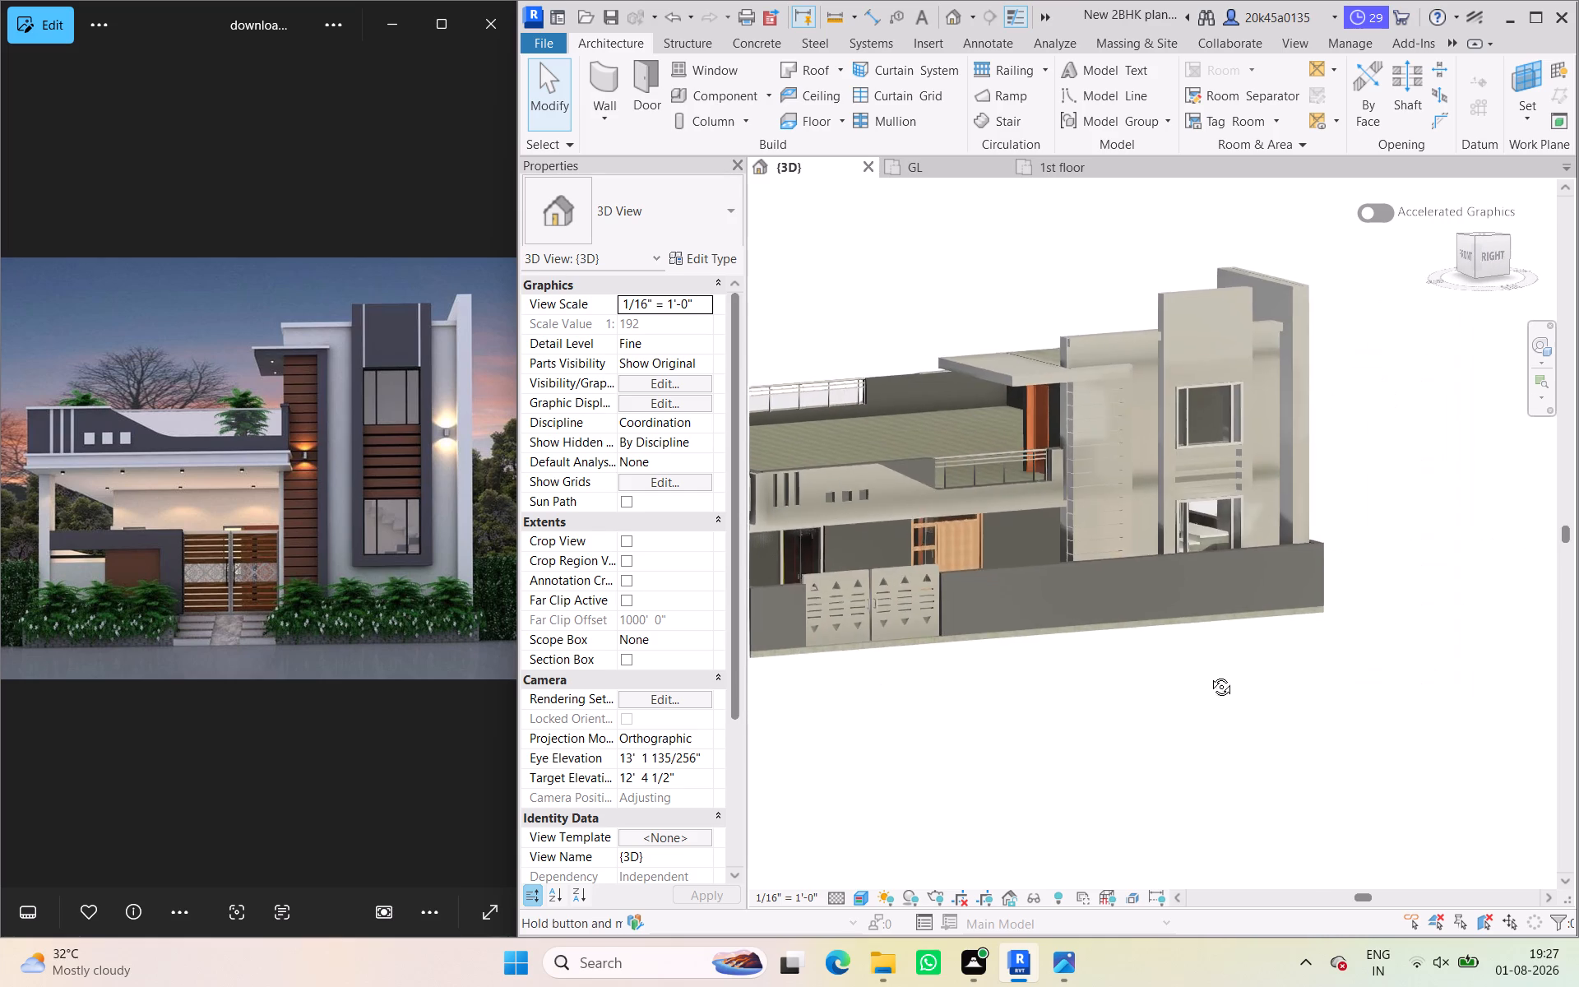
pyautogui.moveTo(1209, 674); pyautogui.dragTo(1381, 680, button='middle')
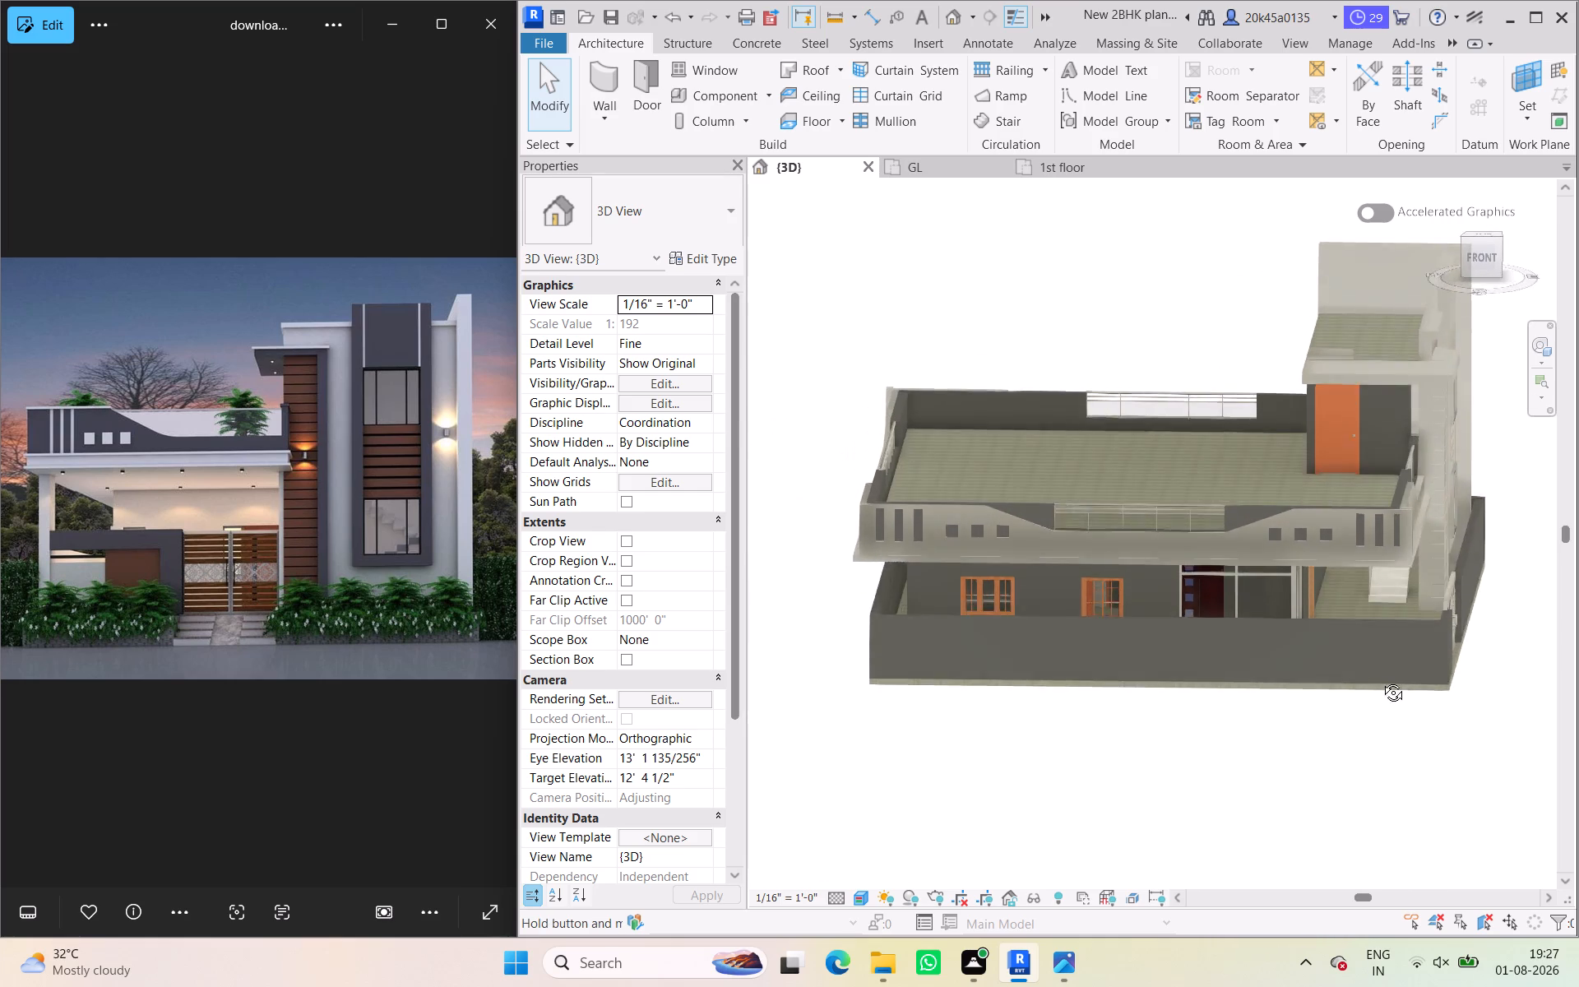
pyautogui.moveTo(1381, 680); pyautogui.dragTo(1321, 694, button='middle')
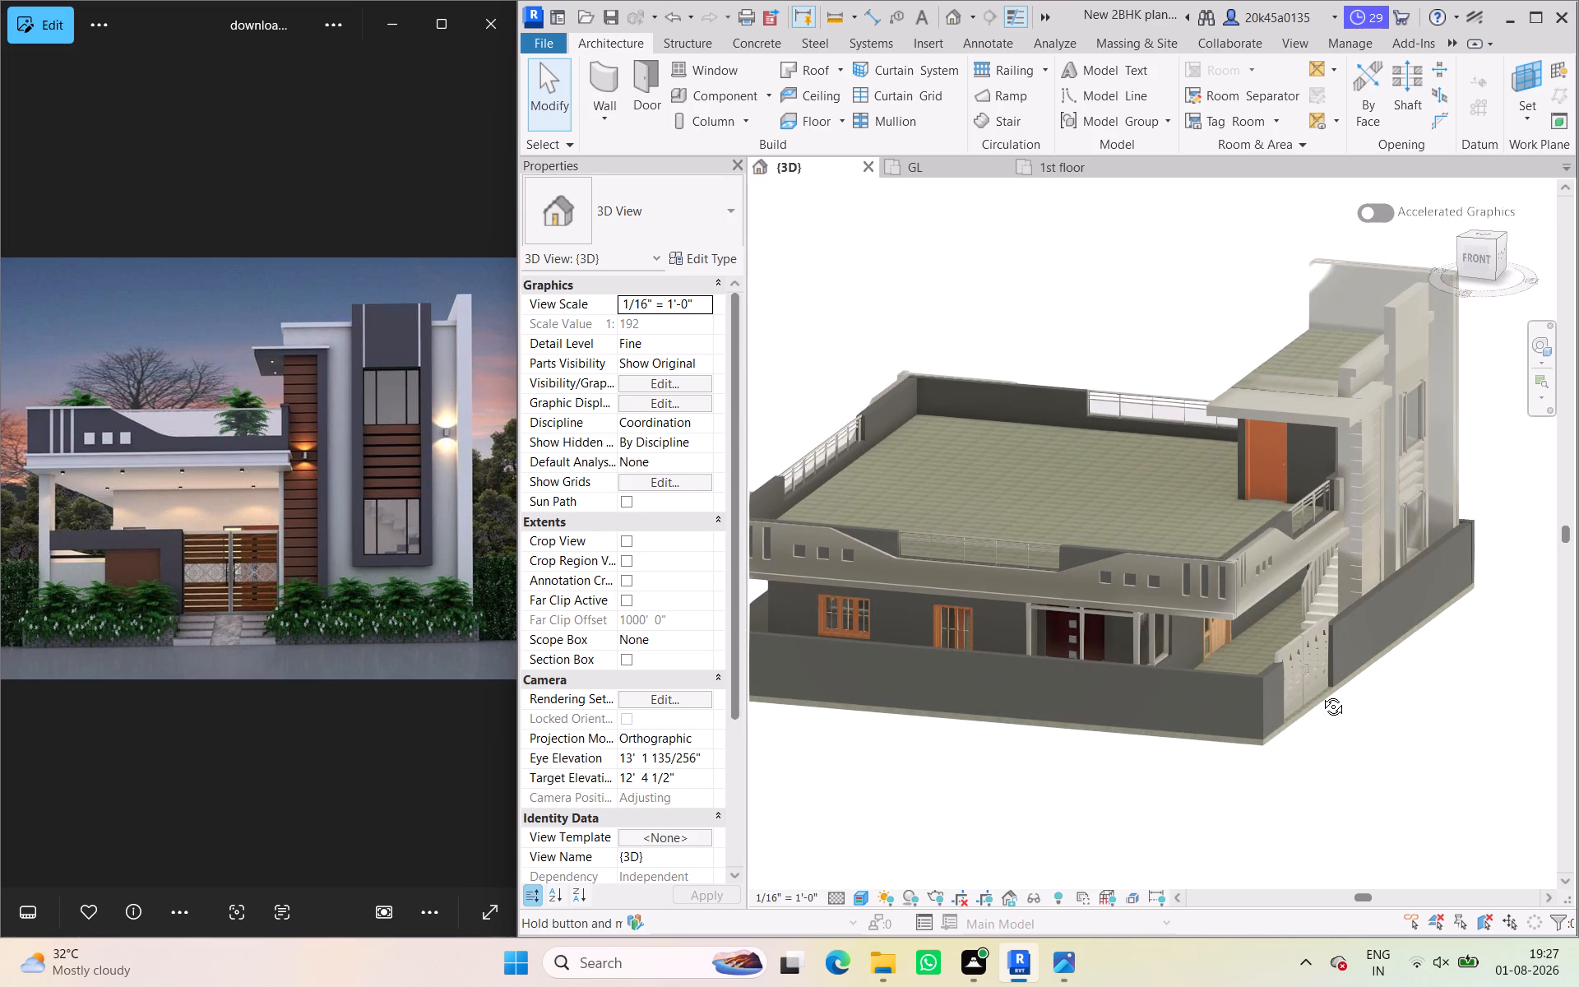
pyautogui.moveTo(1321, 694); pyautogui.dragTo(1101, 733, button='middle')
# Examine the house's right side at several tilts, covering the entrance gate, parapet railing, canopy slab and stair tower.
pyautogui.keyDown('shift'); pyautogui.scroll(-2, 1100, 733); pyautogui.keyUp('shift')
pyautogui.moveTo(1095, 732); pyautogui.dragTo(1447, 695, button='middle')
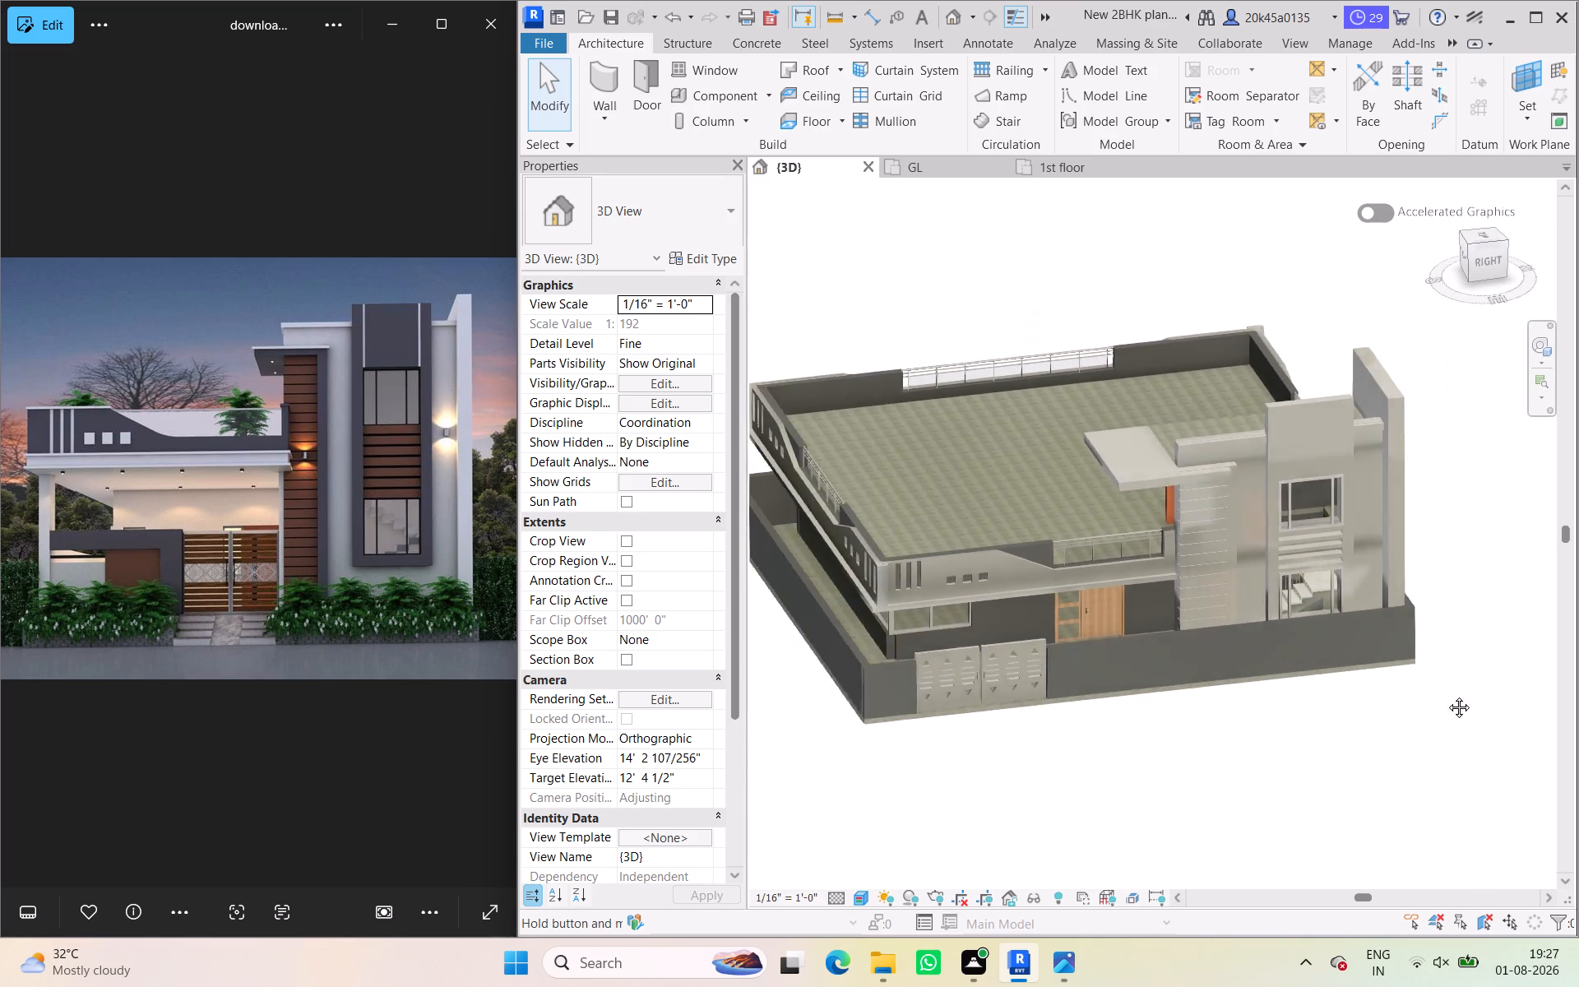
pyautogui.moveTo(1447, 695); pyautogui.dragTo(1442, 646, button='middle')
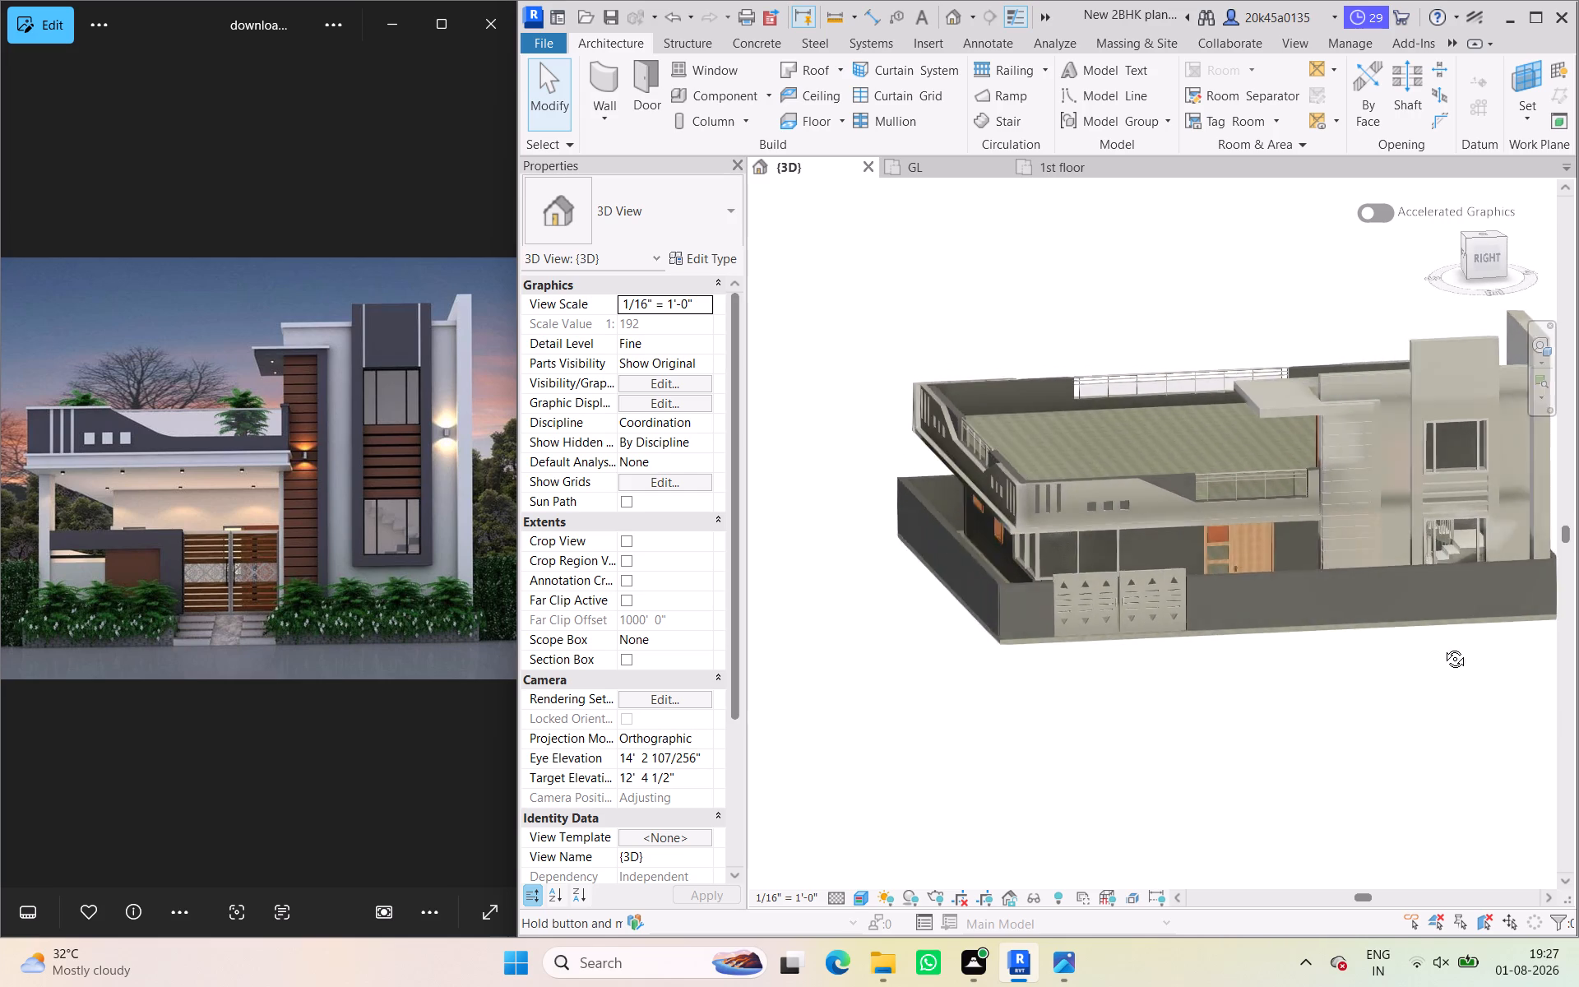
pyautogui.moveTo(1442, 646); pyautogui.dragTo(1482, 628, button='middle')
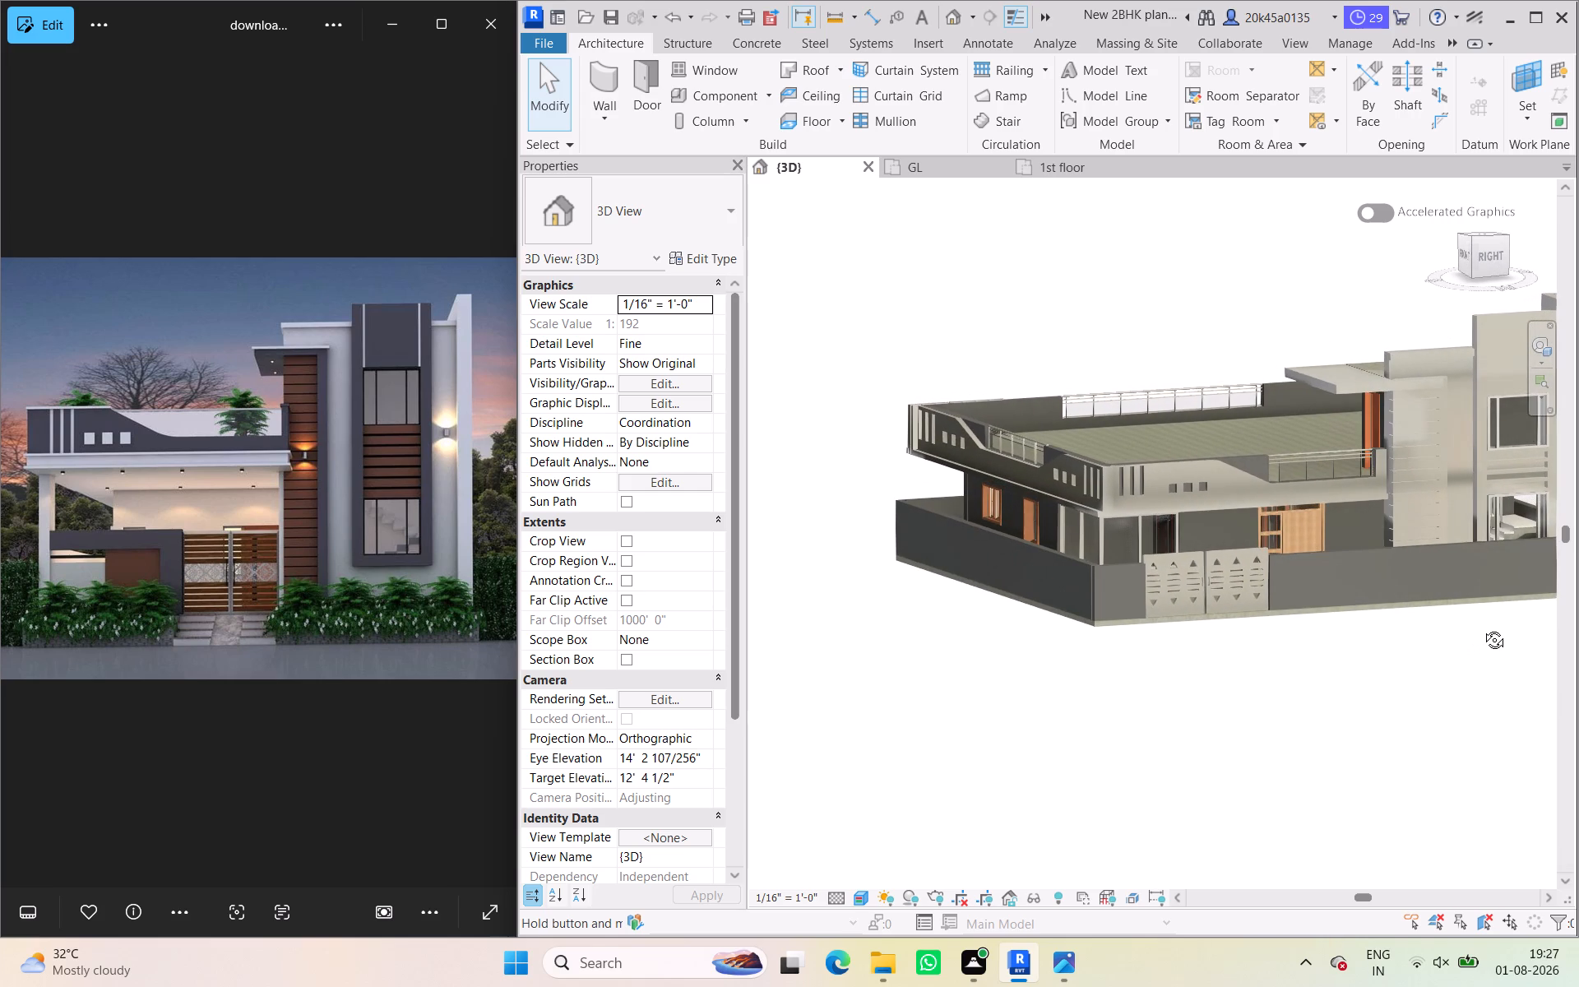
pyautogui.moveTo(1482, 628); pyautogui.dragTo(1401, 658, button='middle')
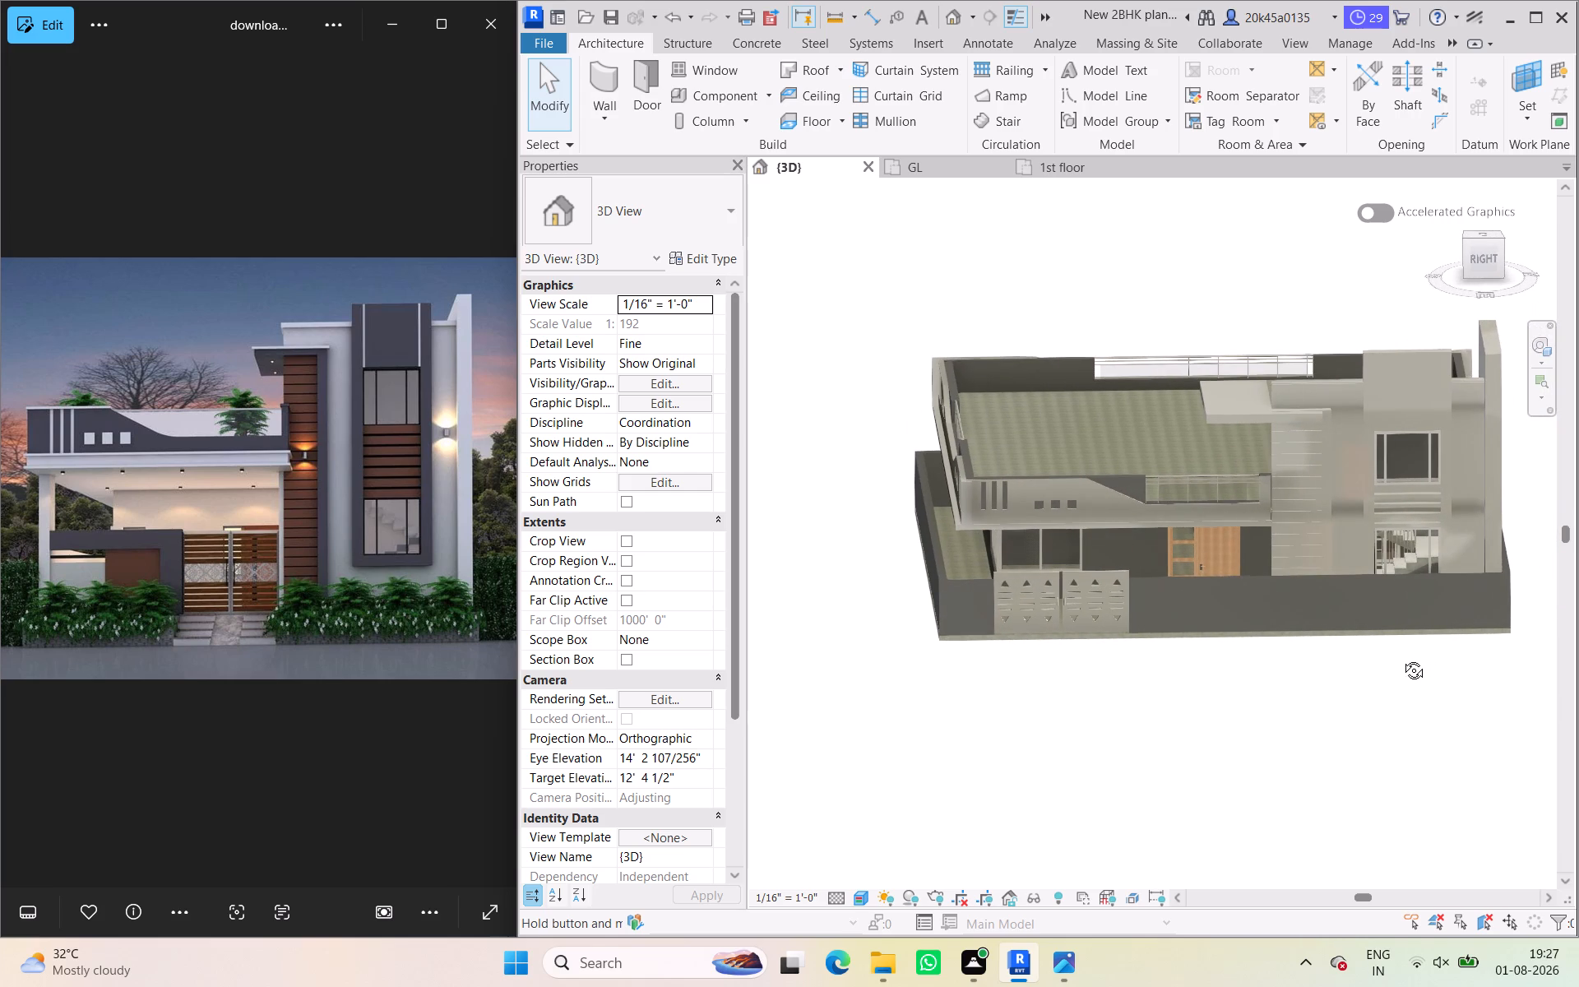
pyautogui.moveTo(1401, 658); pyautogui.dragTo(1394, 653, button='middle')
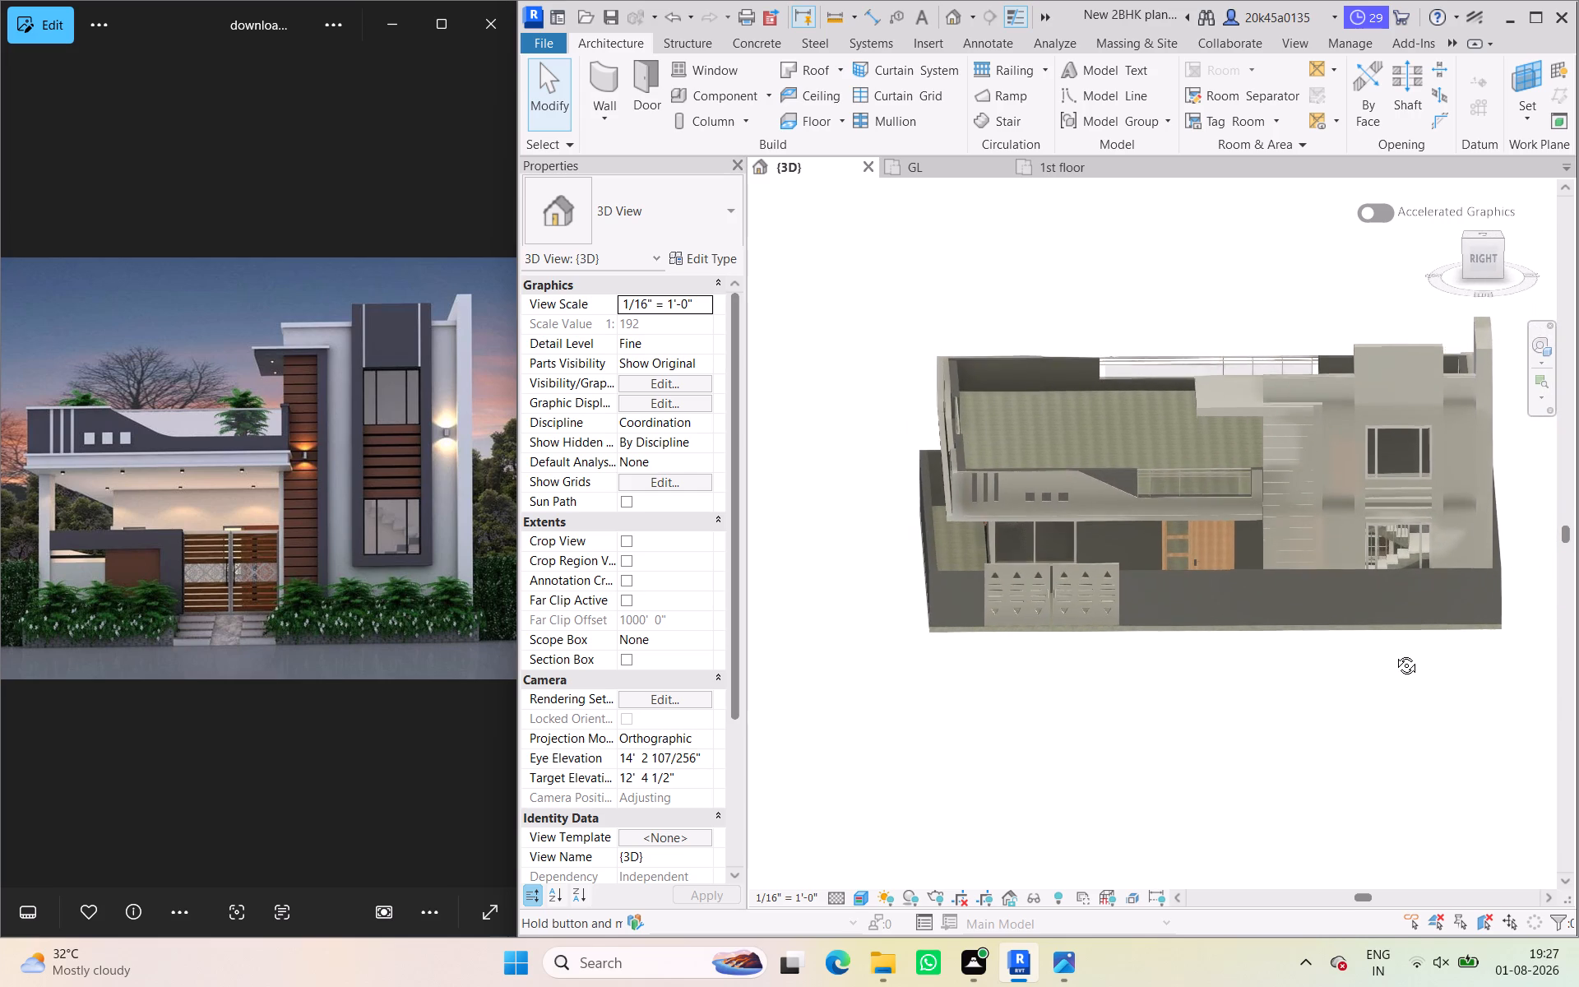
pyautogui.moveTo(1394, 653); pyautogui.dragTo(1390, 642, button='middle')
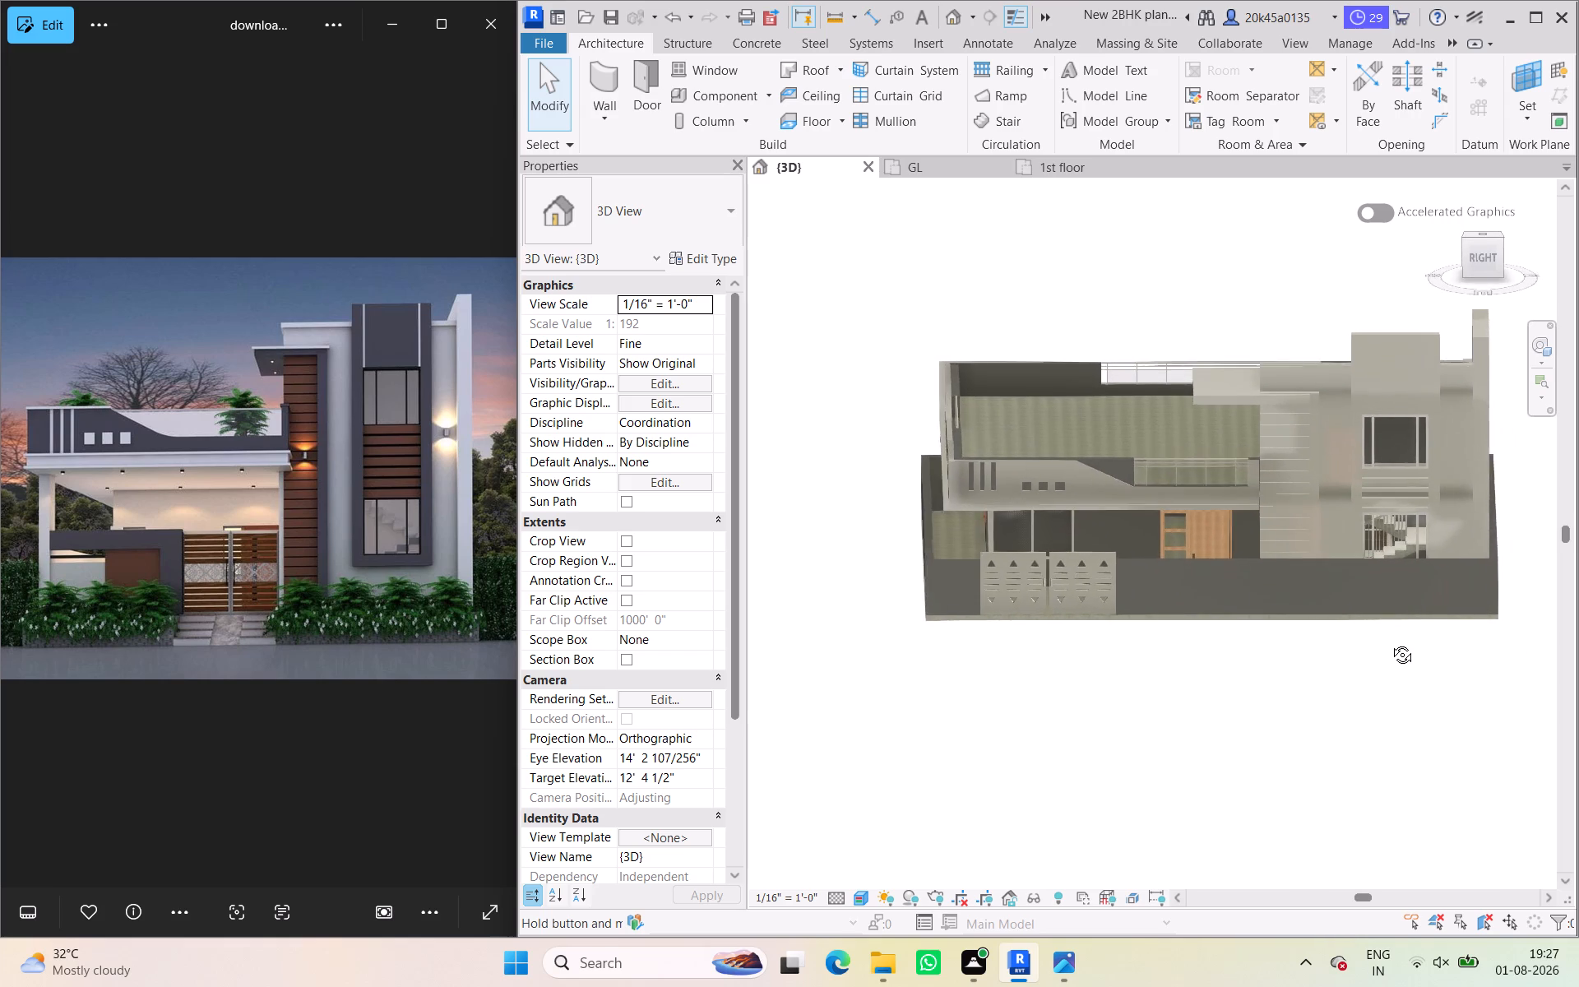
pyautogui.moveTo(1390, 642); pyautogui.dragTo(1392, 587, button='middle')
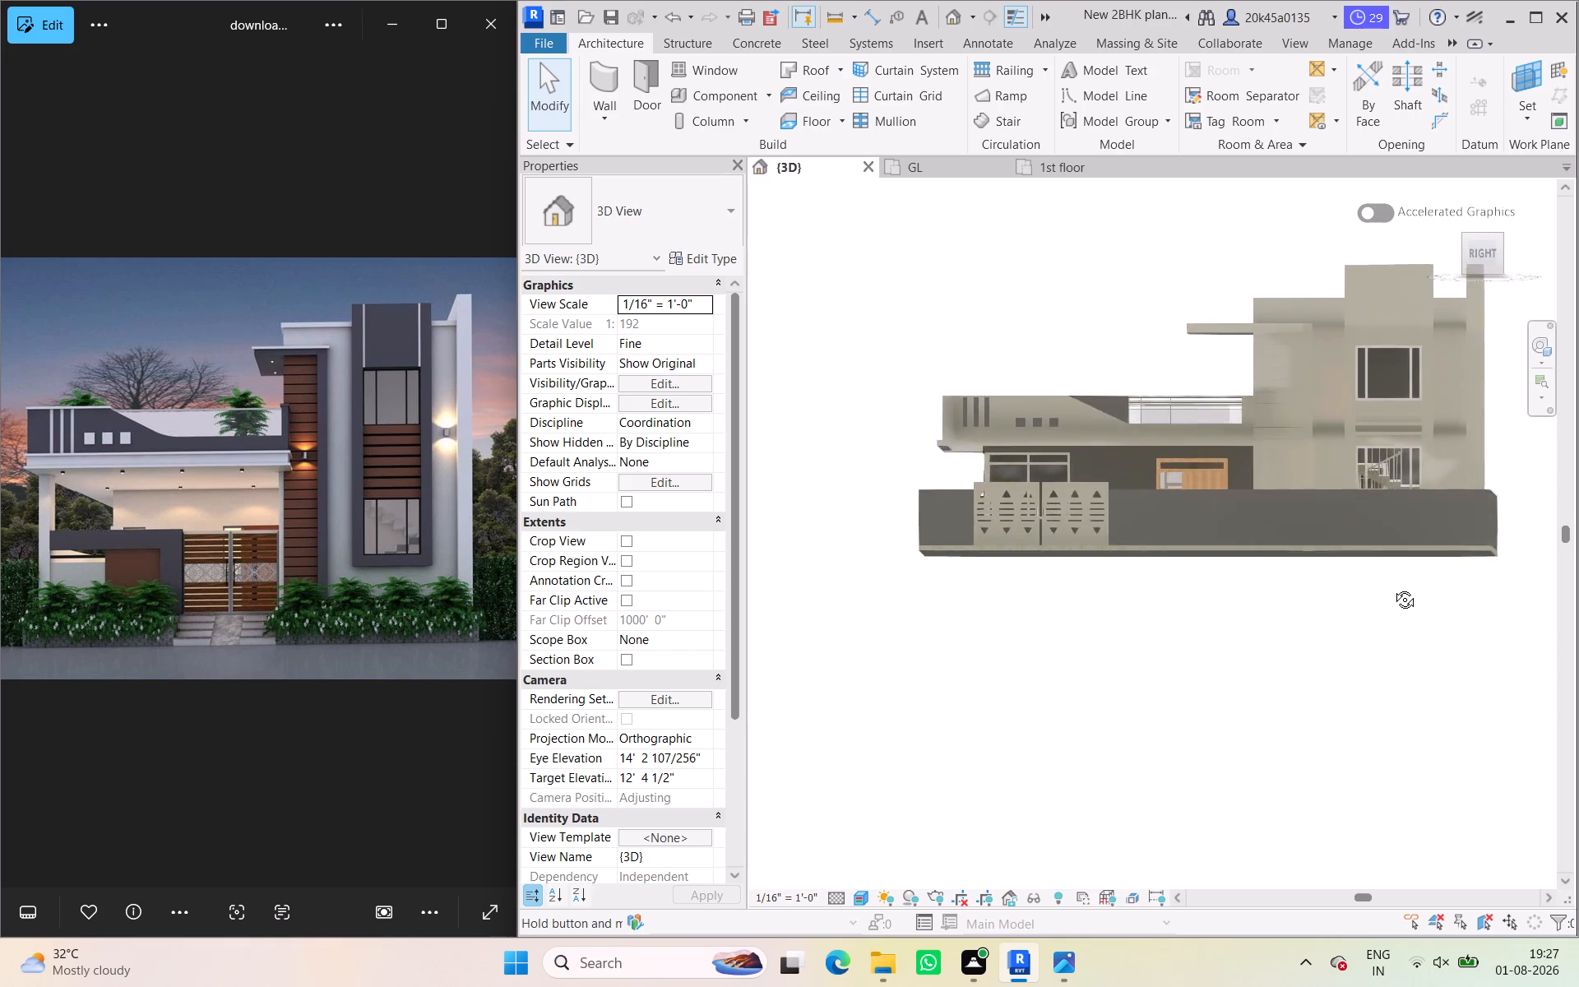
pyautogui.moveTo(1392, 587); pyautogui.dragTo(1475, 676, button='middle')
pyautogui.scroll(-2, 1361, 688)
pyautogui.moveTo(1336, 680); pyautogui.dragTo(1057, 616, button='middle')
pyautogui.keyDown('shift'); pyautogui.moveTo(1039, 682); pyautogui.dragTo(1085, 690, button='middle'); pyautogui.keyUp('shift')
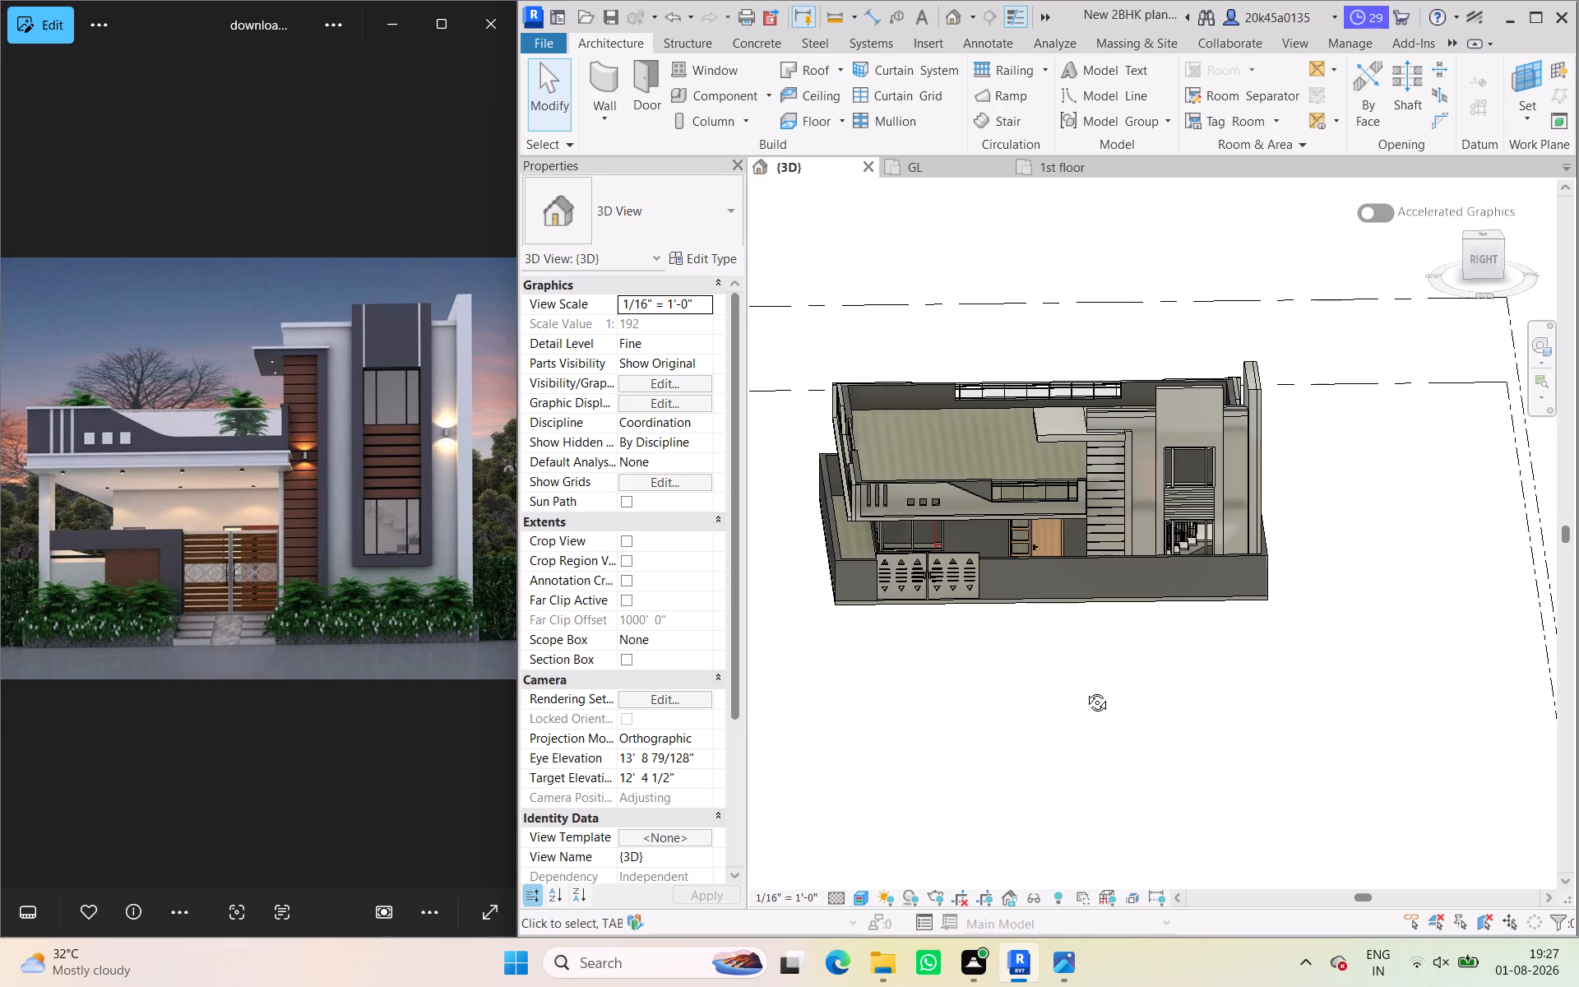
# Examine the whole house from its front-right corner, covering the compound wall, parapets, glass railings and stair tower.
pyautogui.keyDown('shift'); pyautogui.moveTo(1085, 690); pyautogui.dragTo(1271, 694, button='middle'); pyautogui.keyUp('shift')
pyautogui.scroll(2, 1264, 686)
pyautogui.moveTo(1261, 683); pyautogui.dragTo(1201, 697, button='middle')
pyautogui.keyDown('shift'); pyautogui.moveTo(1226, 716); pyautogui.dragTo(1225, 708, button='middle'); pyautogui.keyUp('shift')
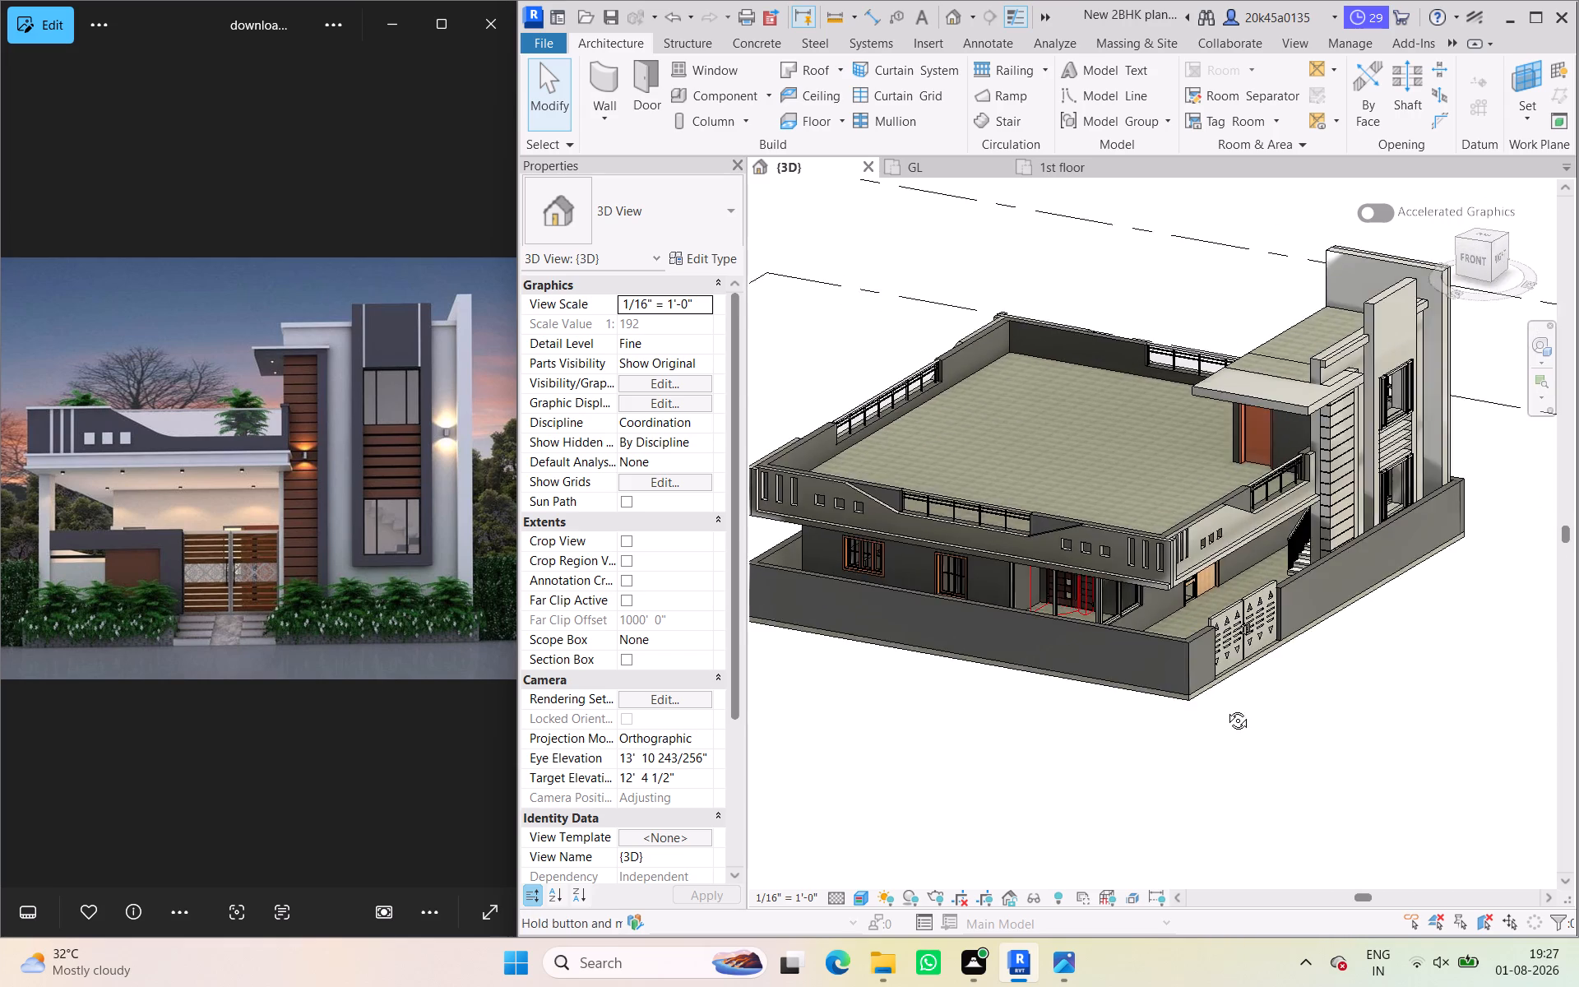
pyautogui.keyDown('shift'); pyautogui.moveTo(1225, 708); pyautogui.dragTo(1212, 669, button='middle'); pyautogui.keyUp('shift')
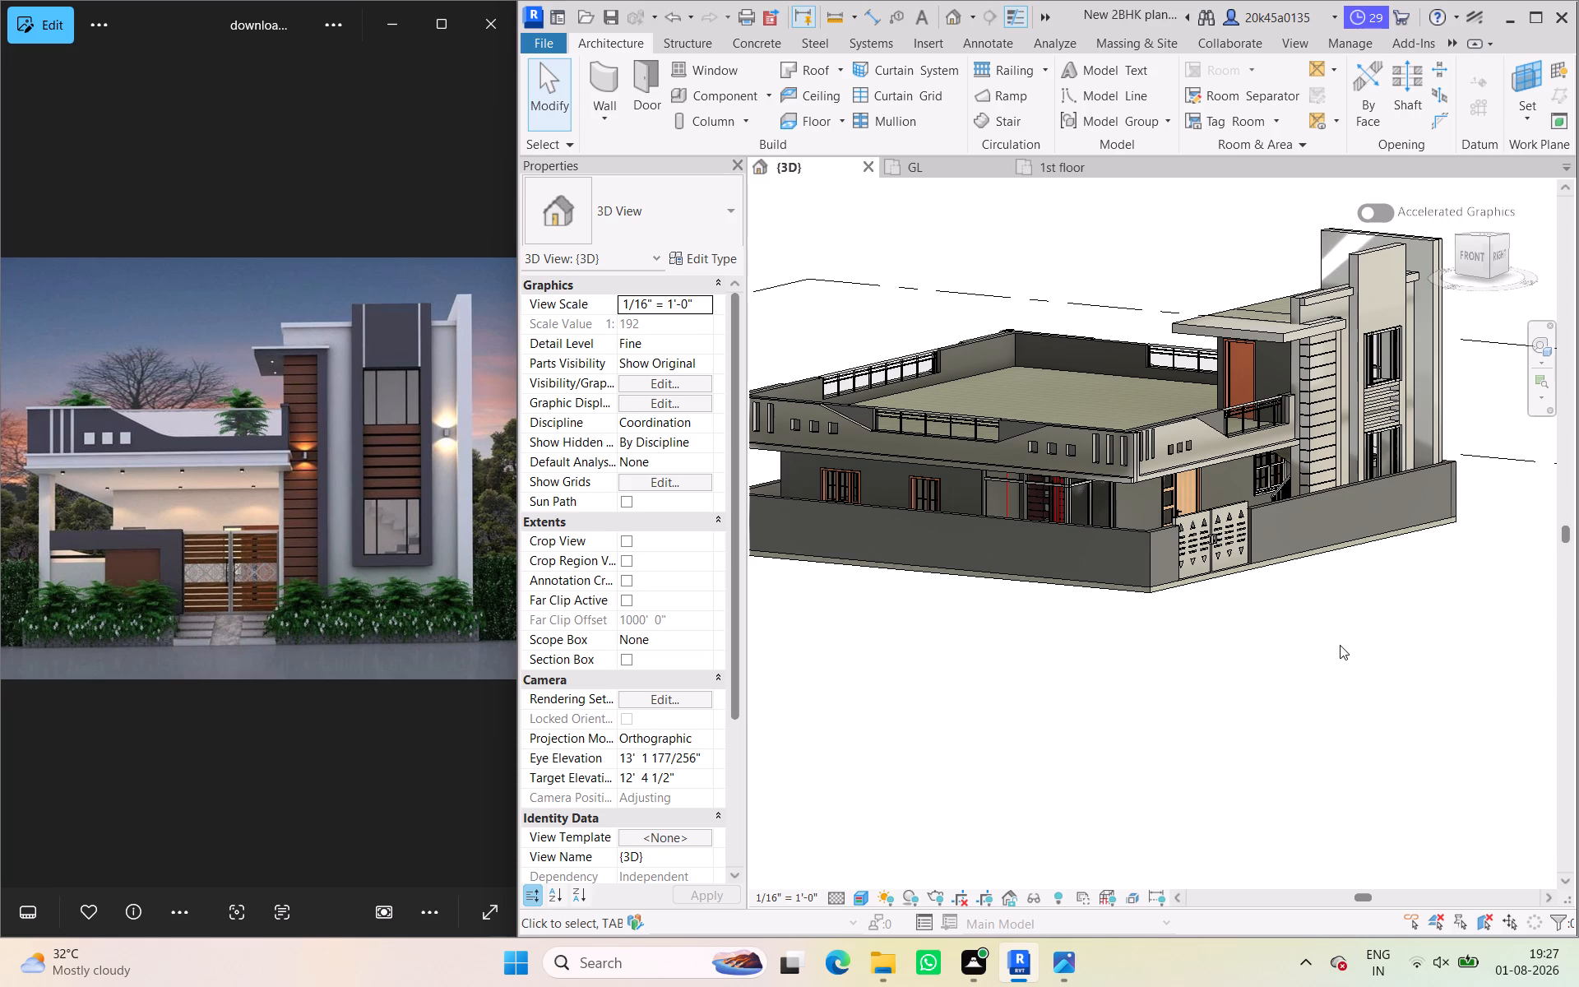
pyautogui.scroll(-2, 1332, 640)
pyautogui.moveTo(1332, 640); pyautogui.dragTo(1343, 670, button='middle')
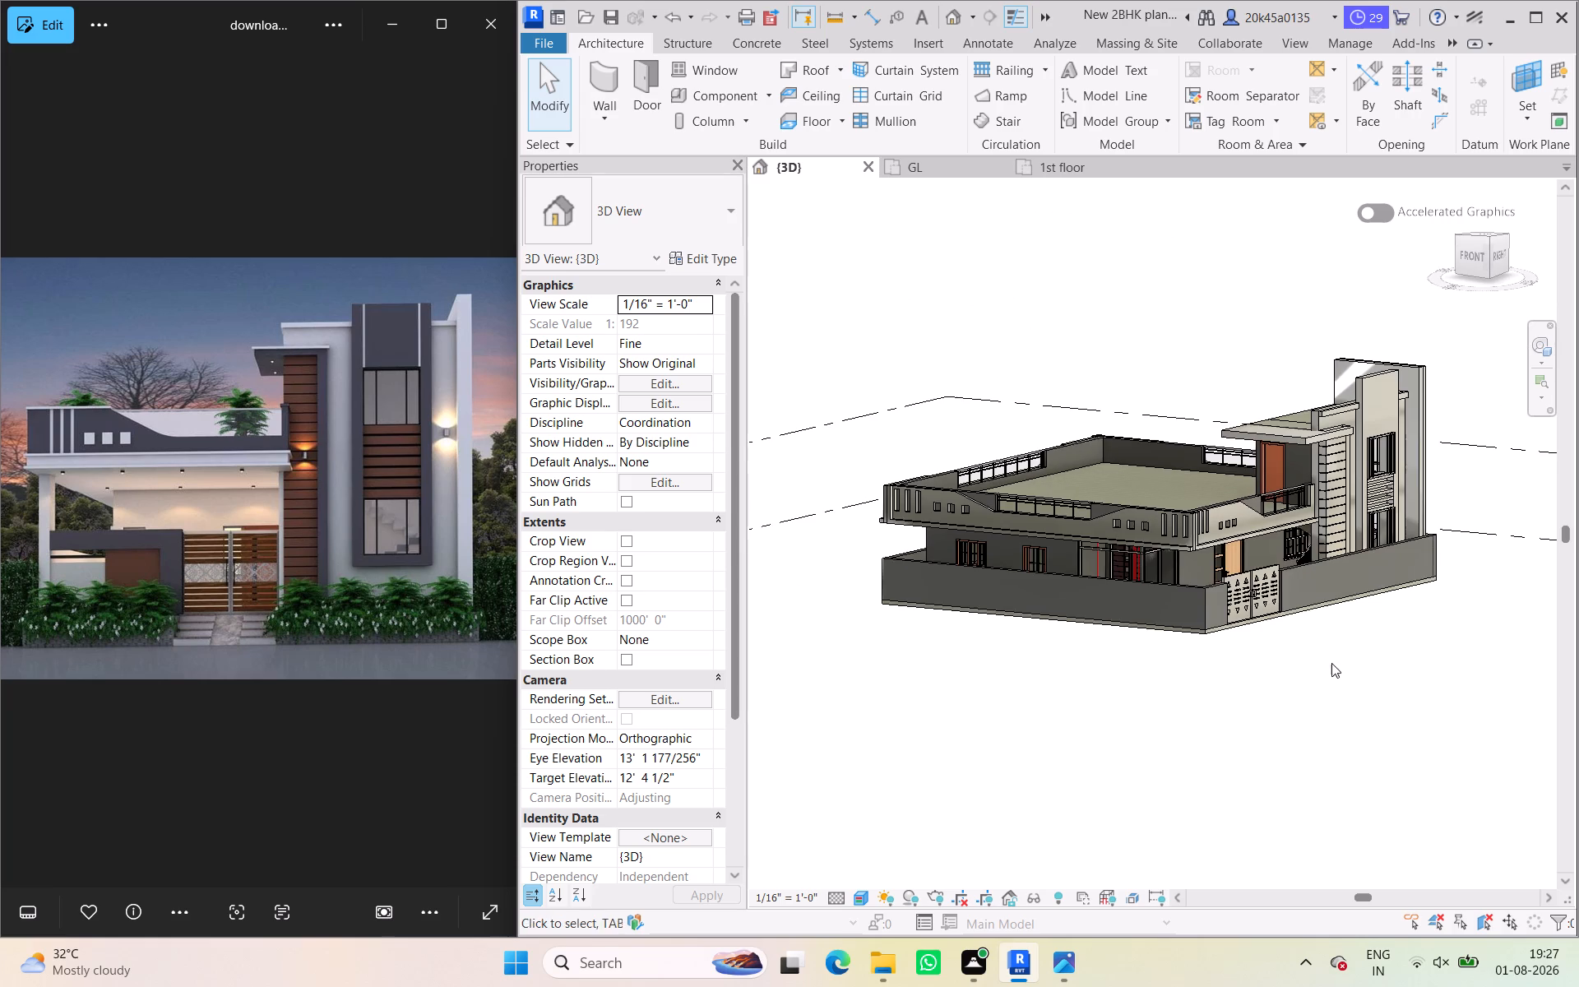
pyautogui.moveTo(1468, 253); pyautogui.dragTo(1468, 271)
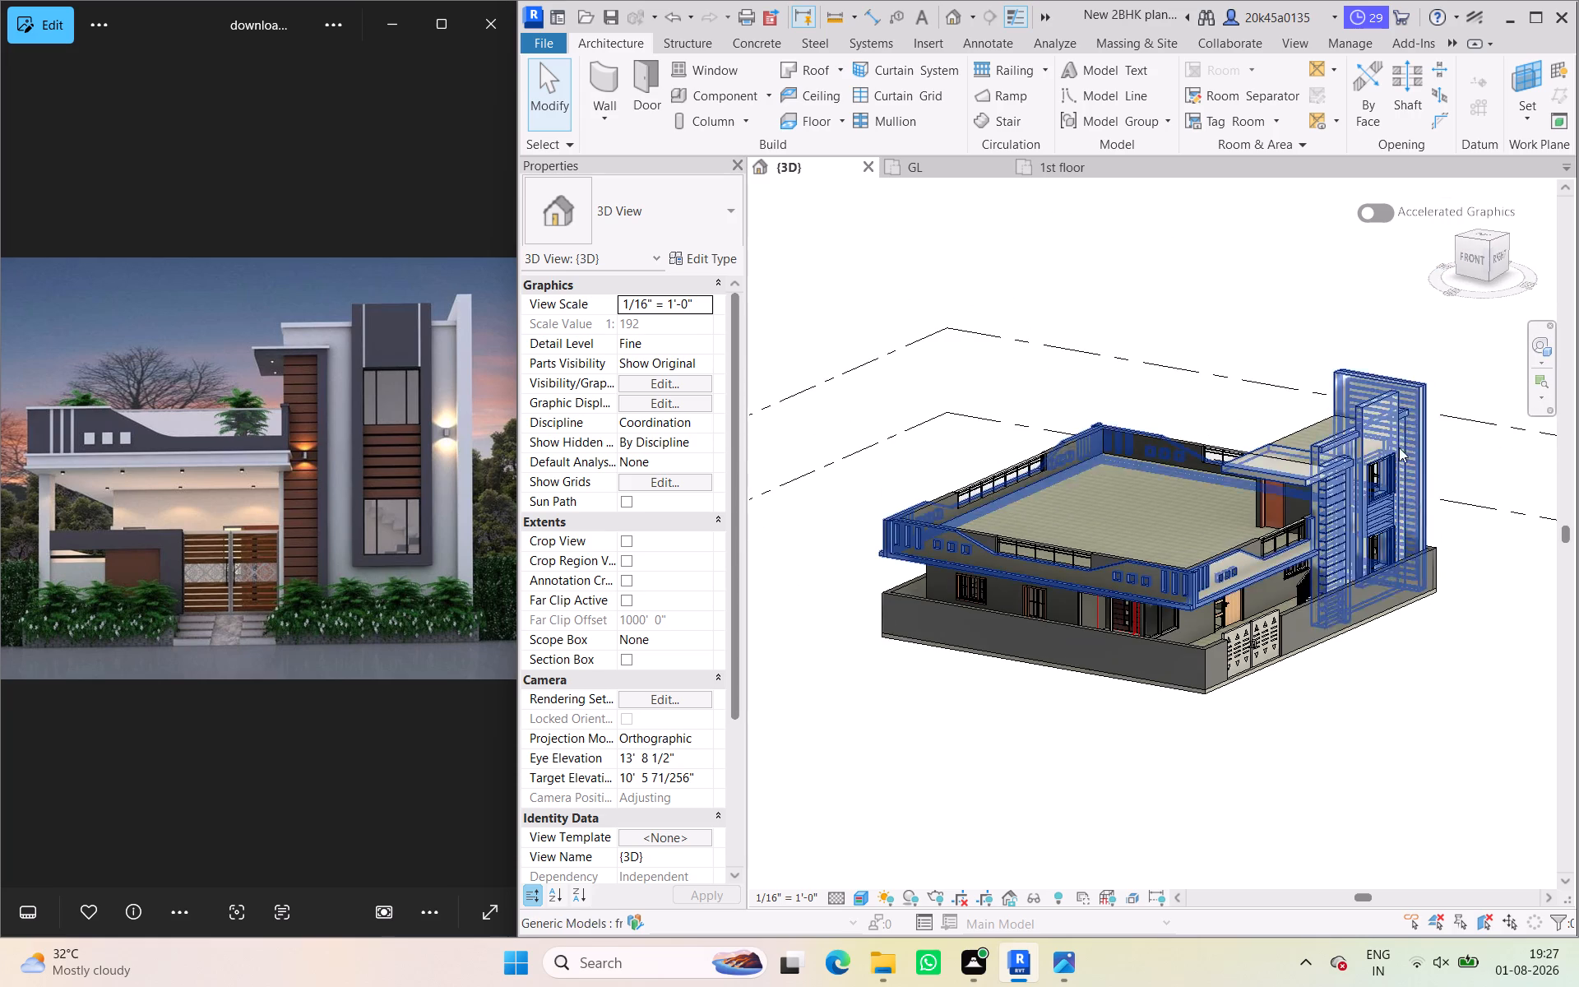
pyautogui.scroll(-1, 1290, 656)
pyautogui.moveTo(1273, 656); pyautogui.dragTo(1090, 599, button='middle')
pyautogui.scroll(-1, 1162, 622)
pyautogui.moveTo(1174, 633); pyautogui.dragTo(1251, 637, button='middle')
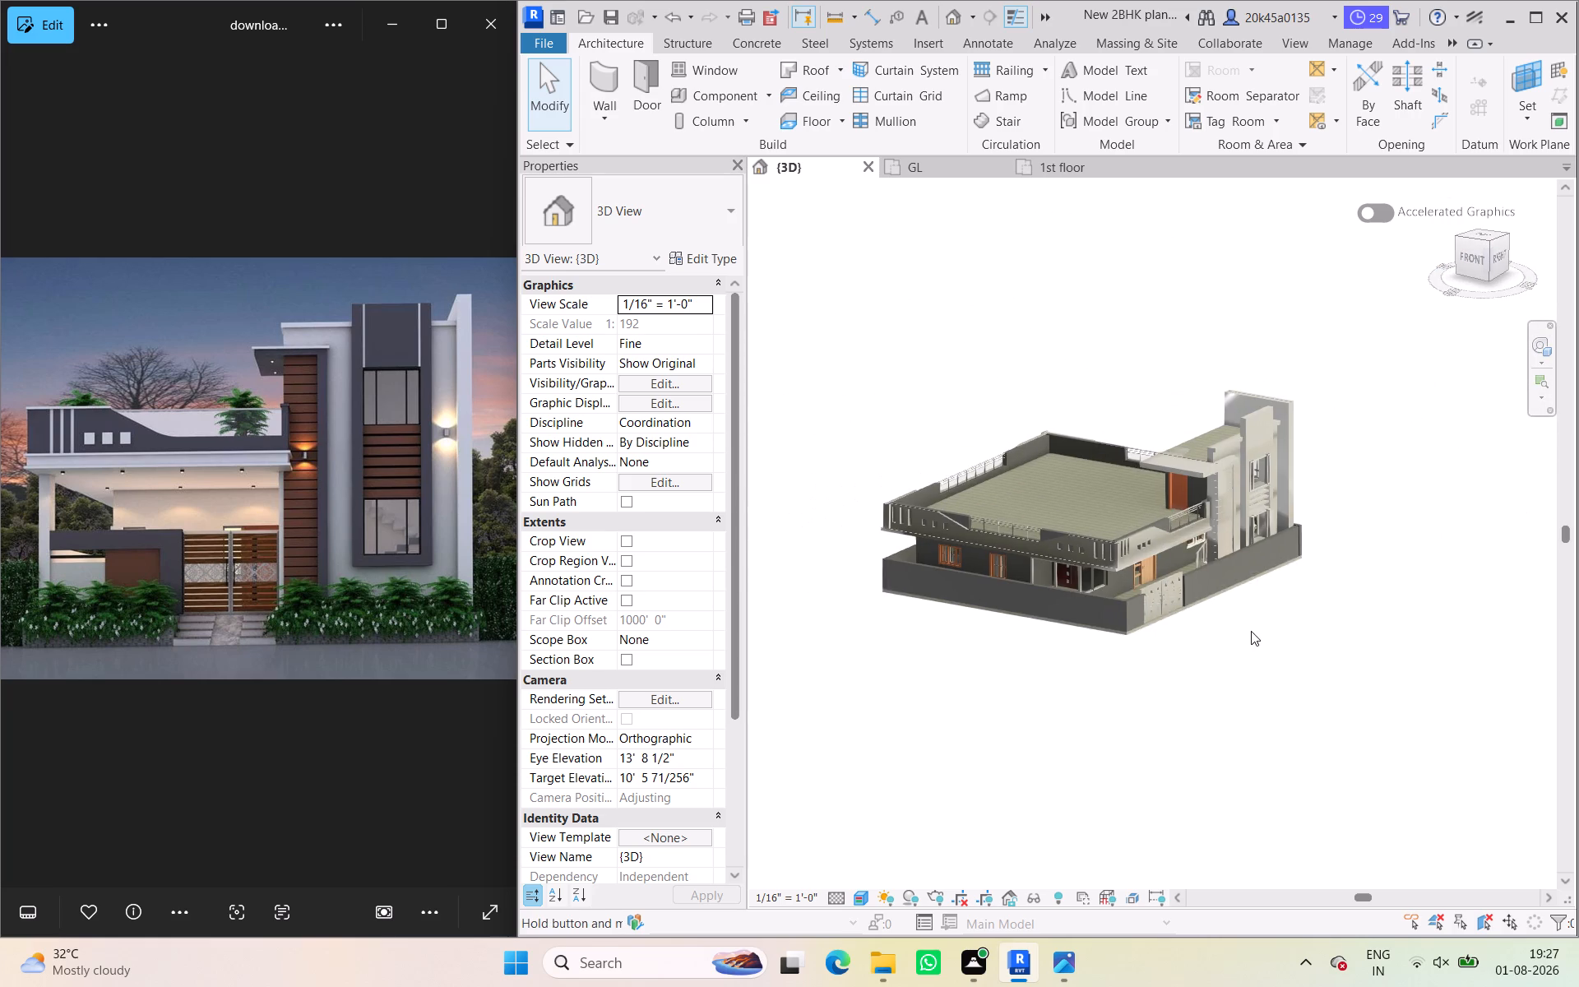
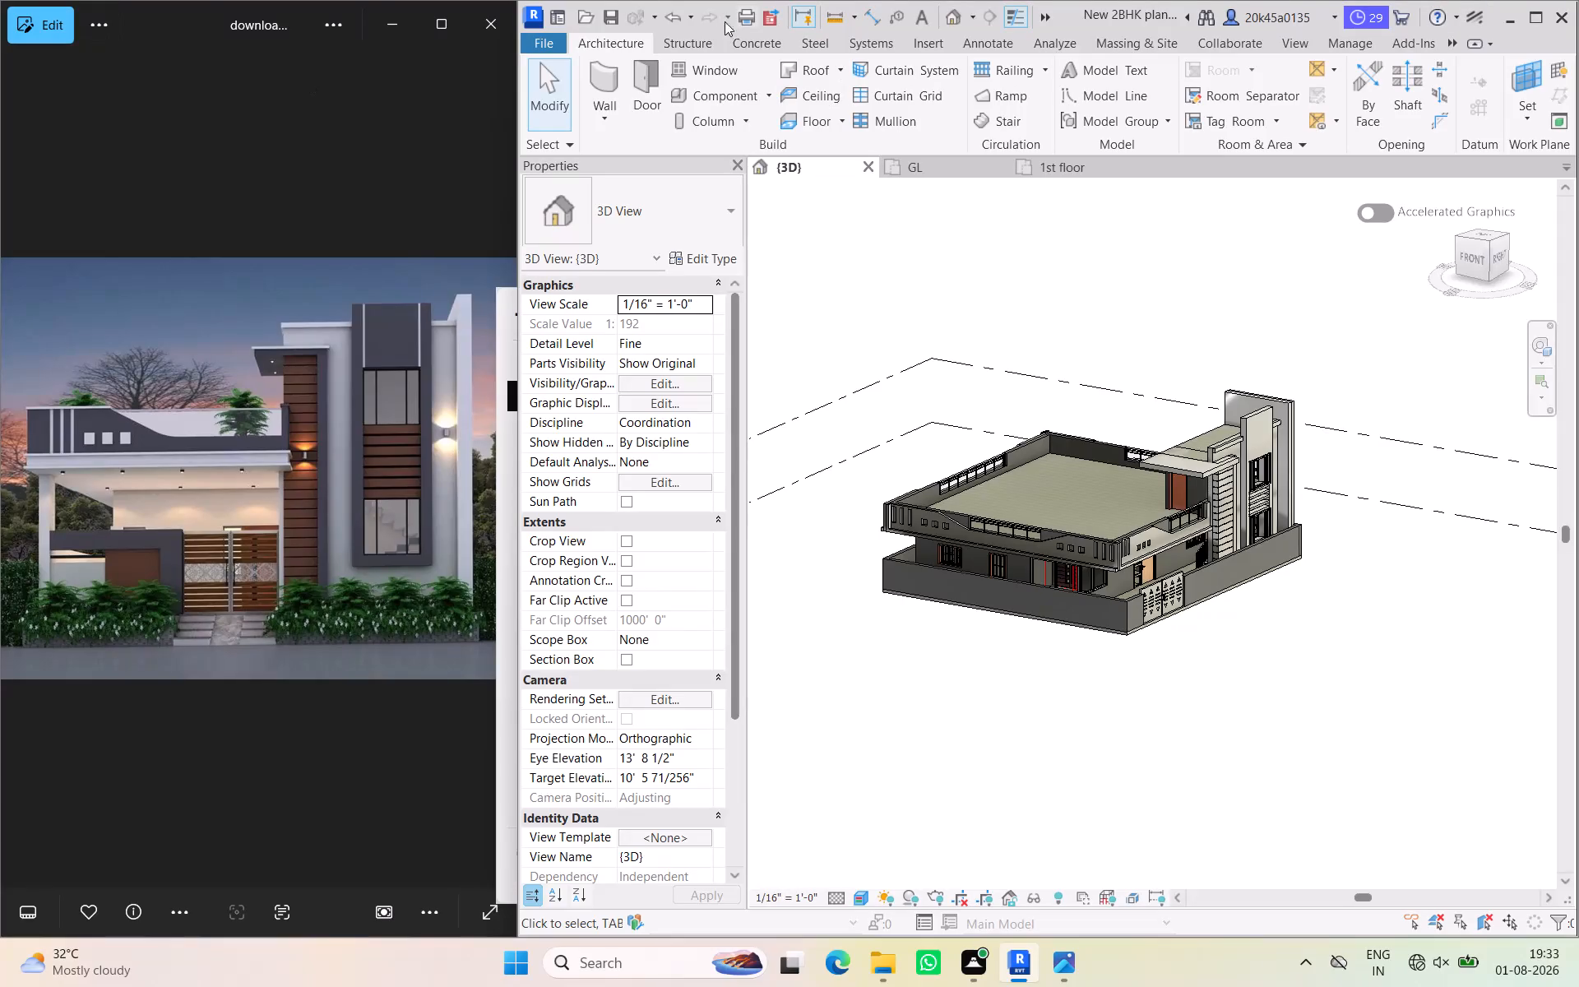
# Minimize the reference elevation photo and maximize the Revit window showing the 3D view of the house.
pyautogui.click(410, 36)
pyautogui.click(1535, 21)
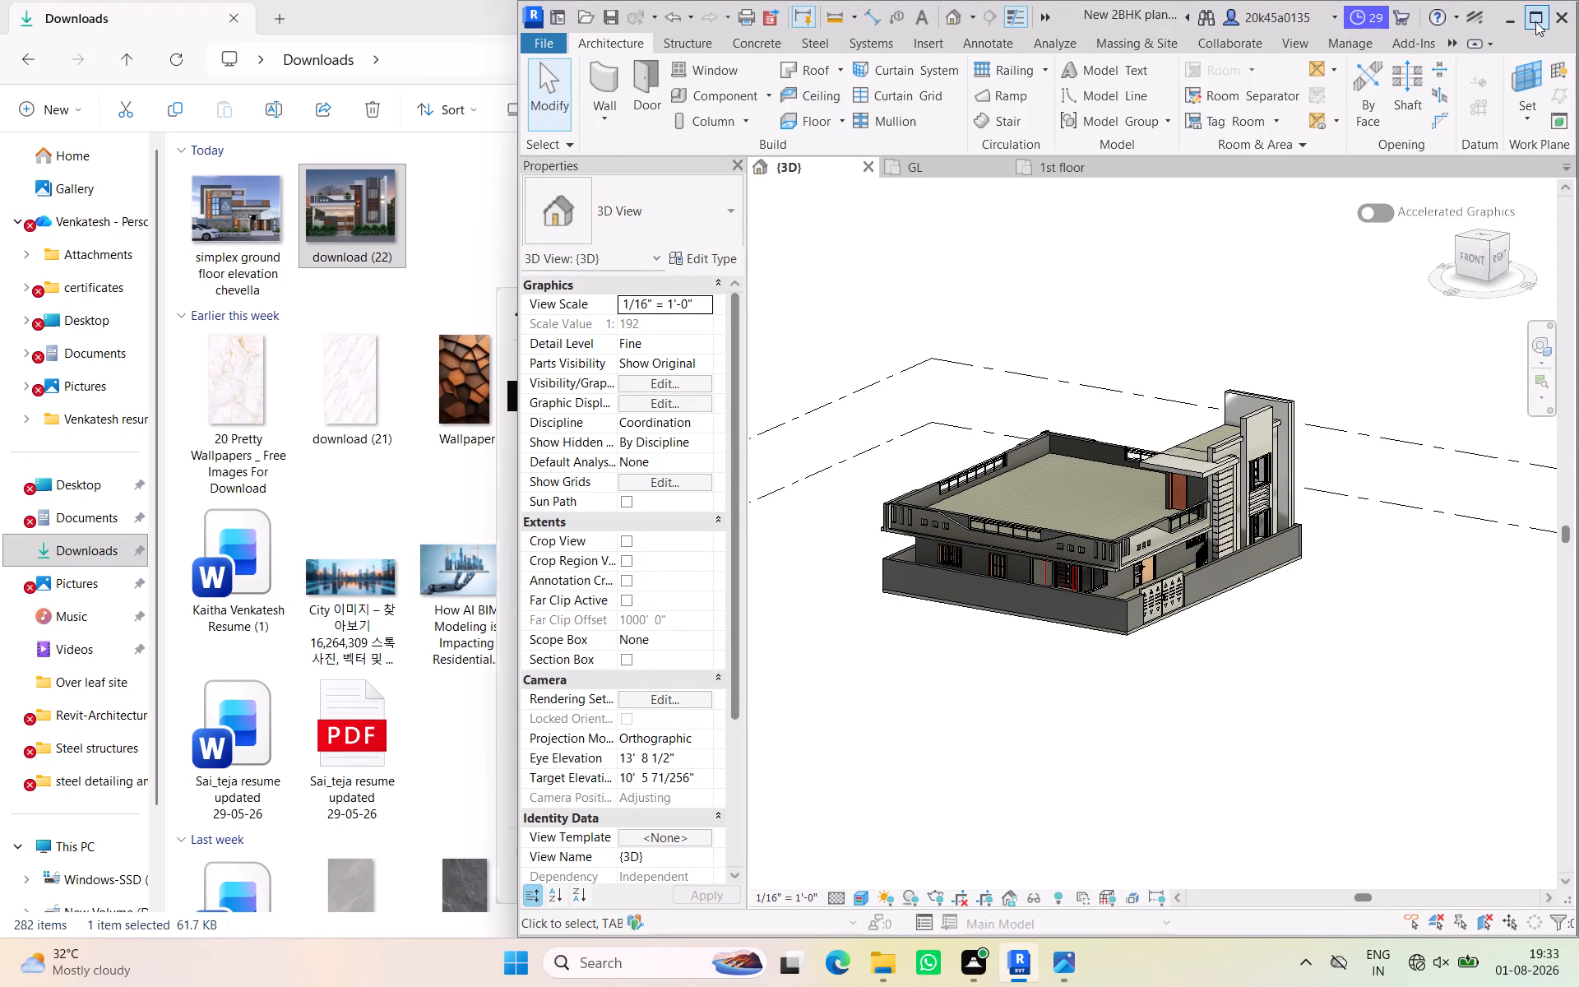
# Examine the house model's front and right sides in 3D, including the parapet, entrance gate, compound wall and tall elevation walls.
pyautogui.scroll(2, 1140, 452)
pyautogui.scroll(-1, 1060, 468)
pyautogui.moveTo(951, 487); pyautogui.dragTo(1243, 438, button='middle')
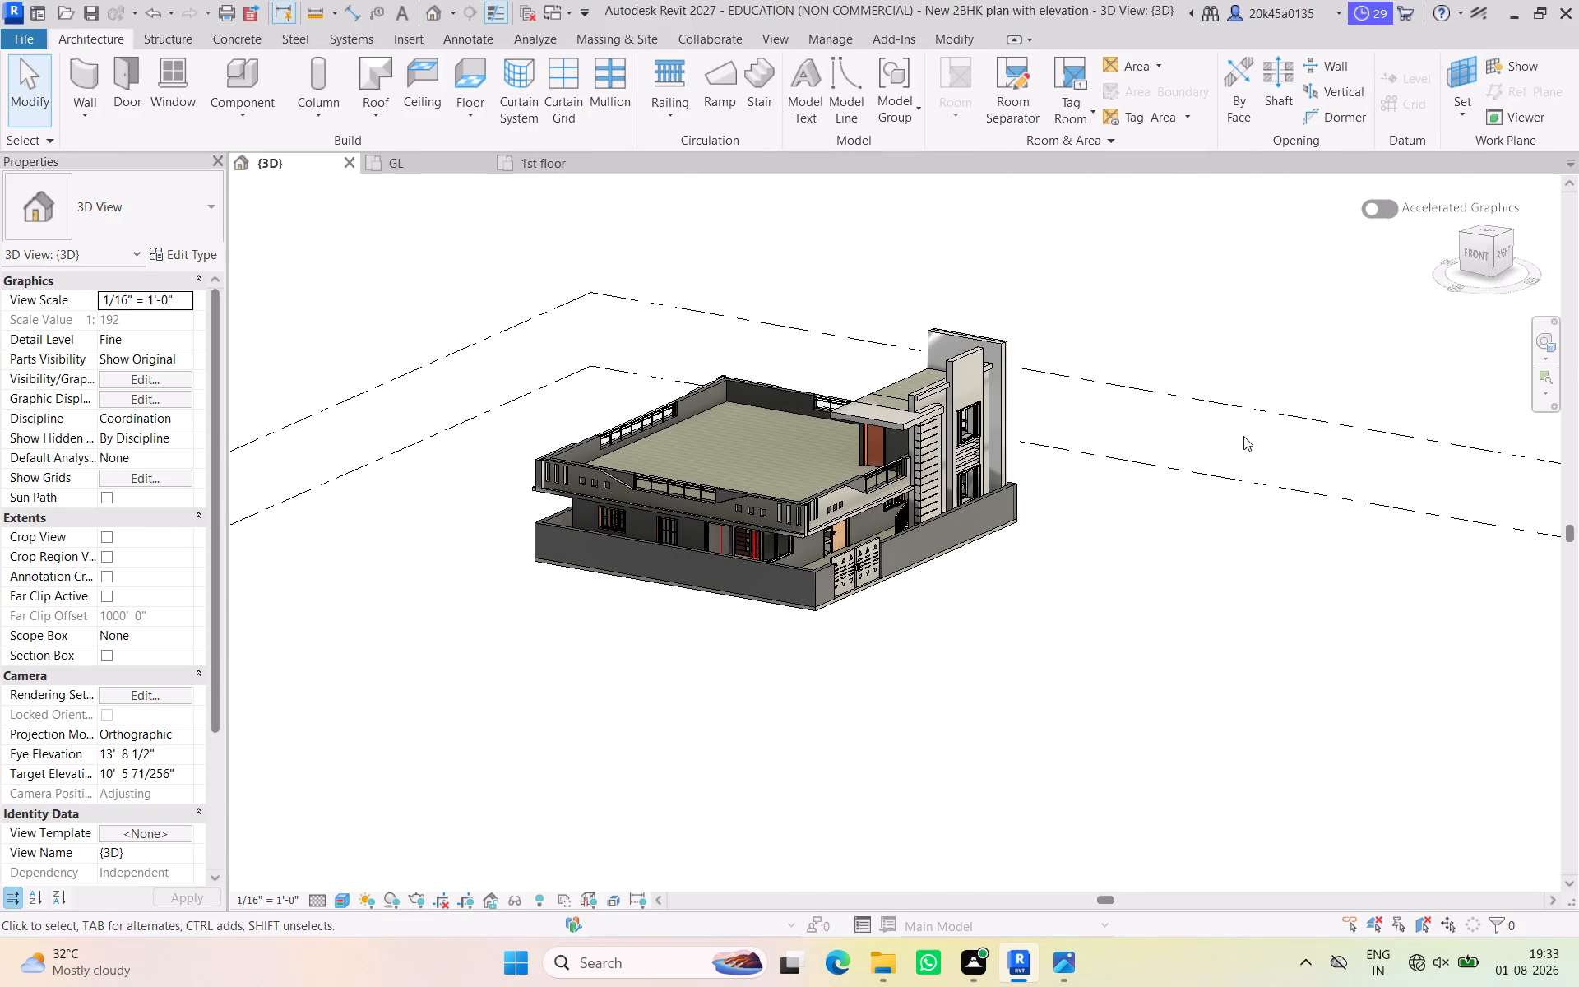
pyautogui.moveTo(1492, 251); pyautogui.dragTo(1363, 235)
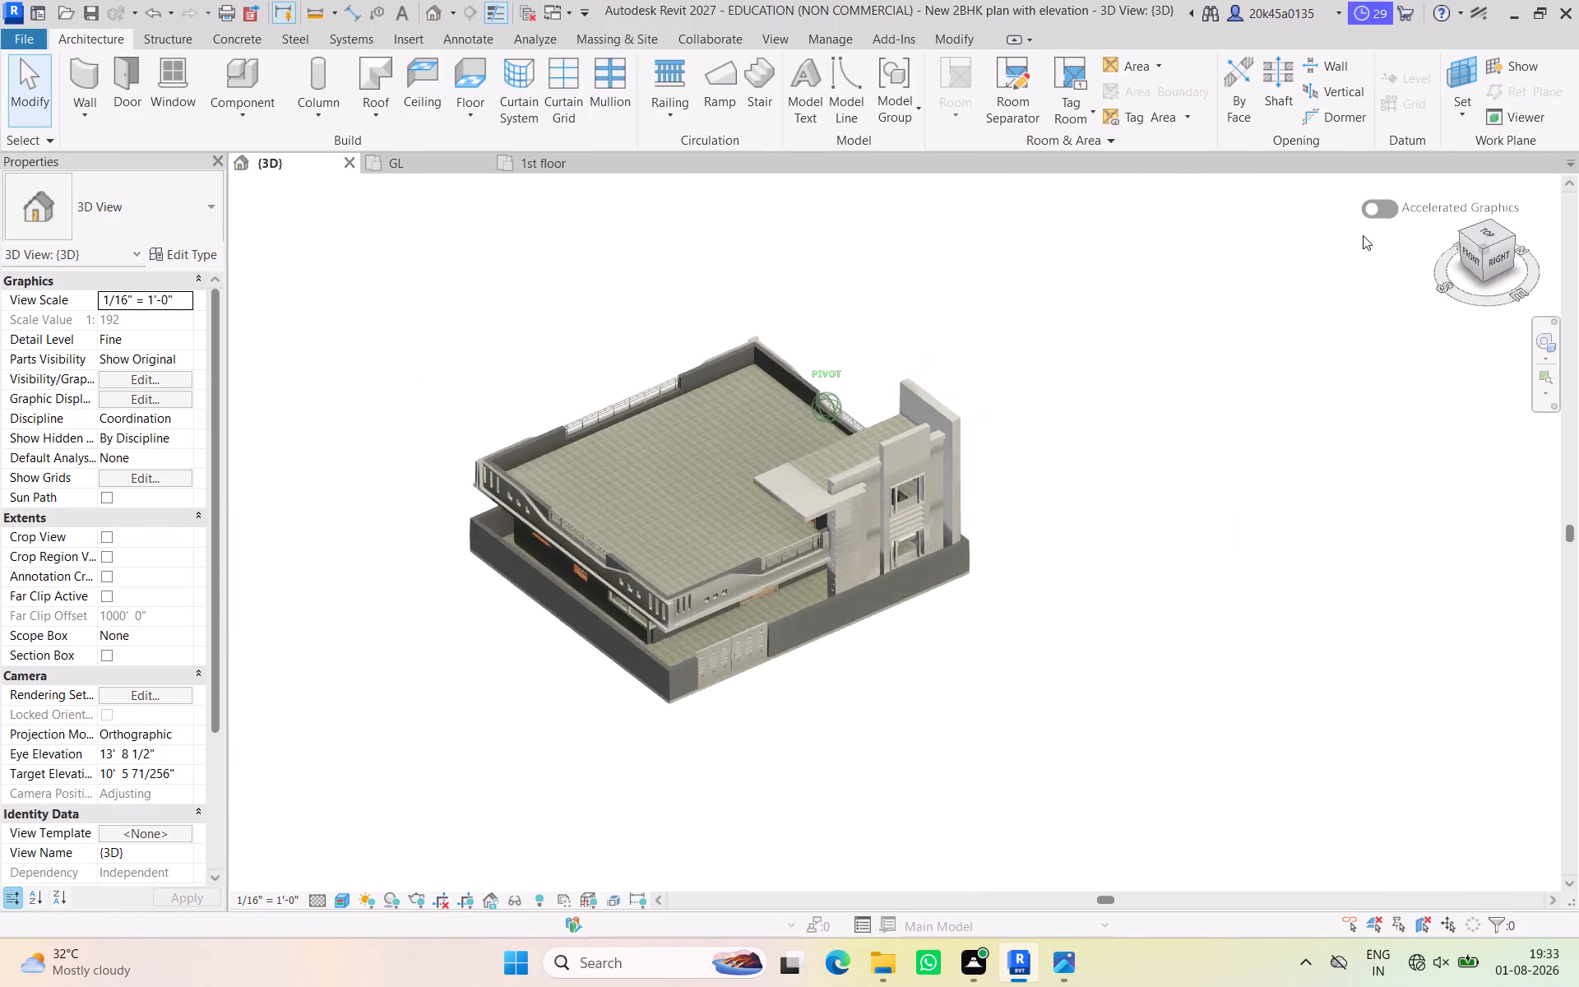
pyautogui.moveTo(1363, 235); pyautogui.dragTo(1354, 206)
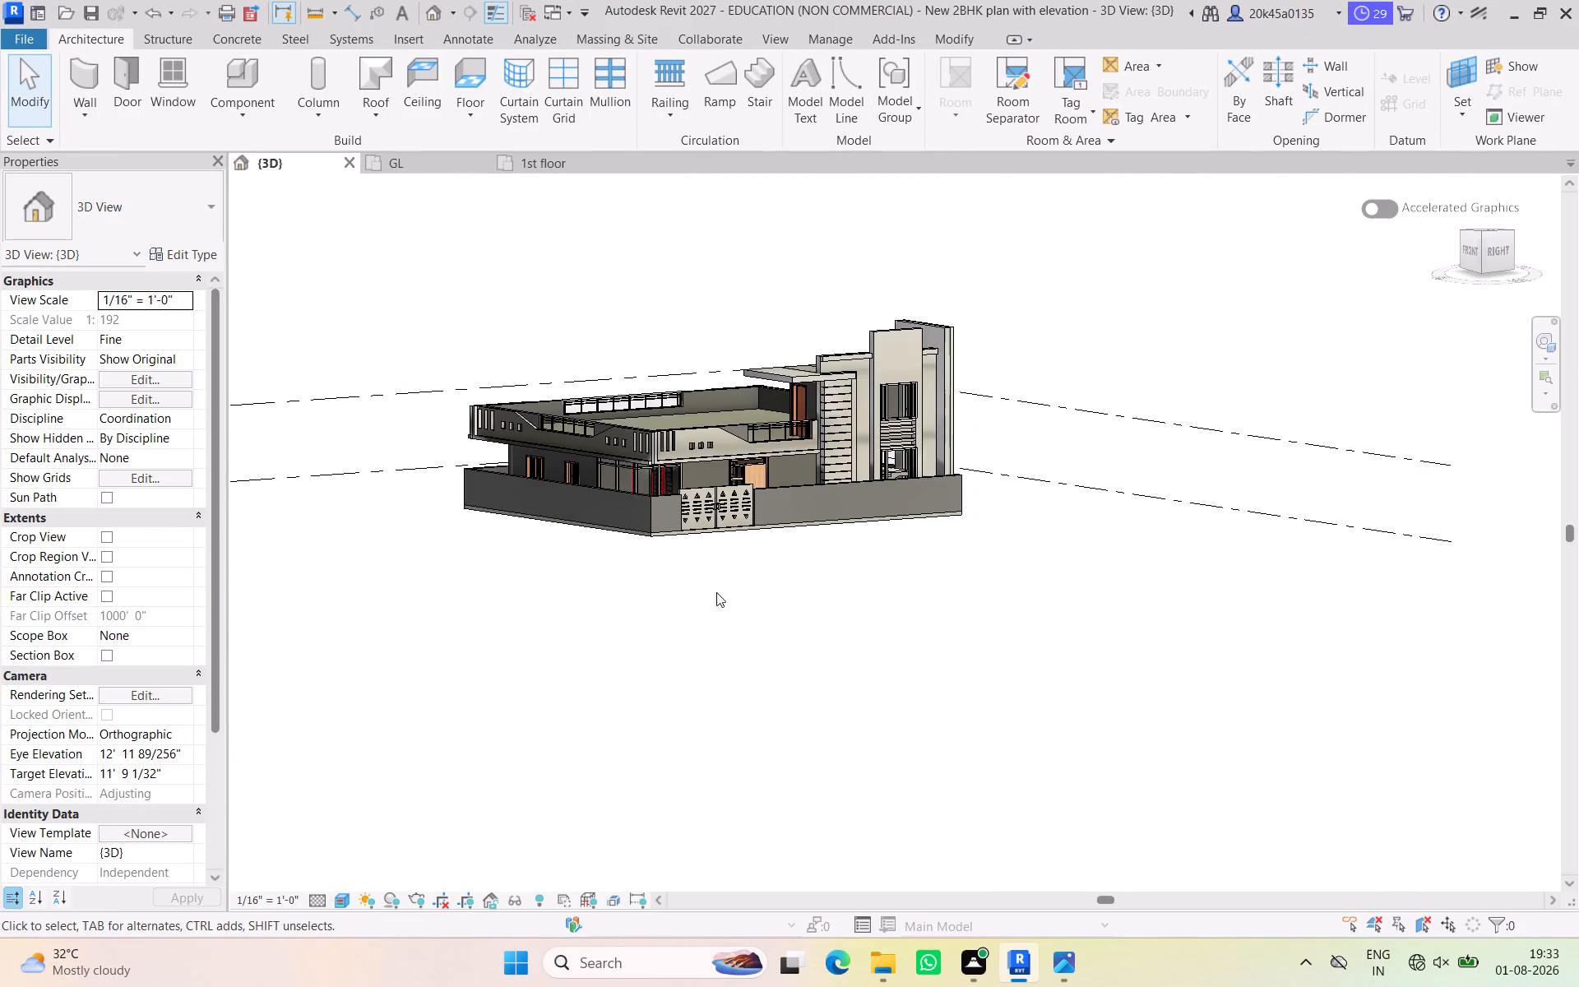
pyautogui.moveTo(732, 592); pyautogui.dragTo(884, 589, button='middle')
pyautogui.scroll(3, 868, 583)
pyautogui.moveTo(870, 586); pyautogui.dragTo(880, 677, button='middle')
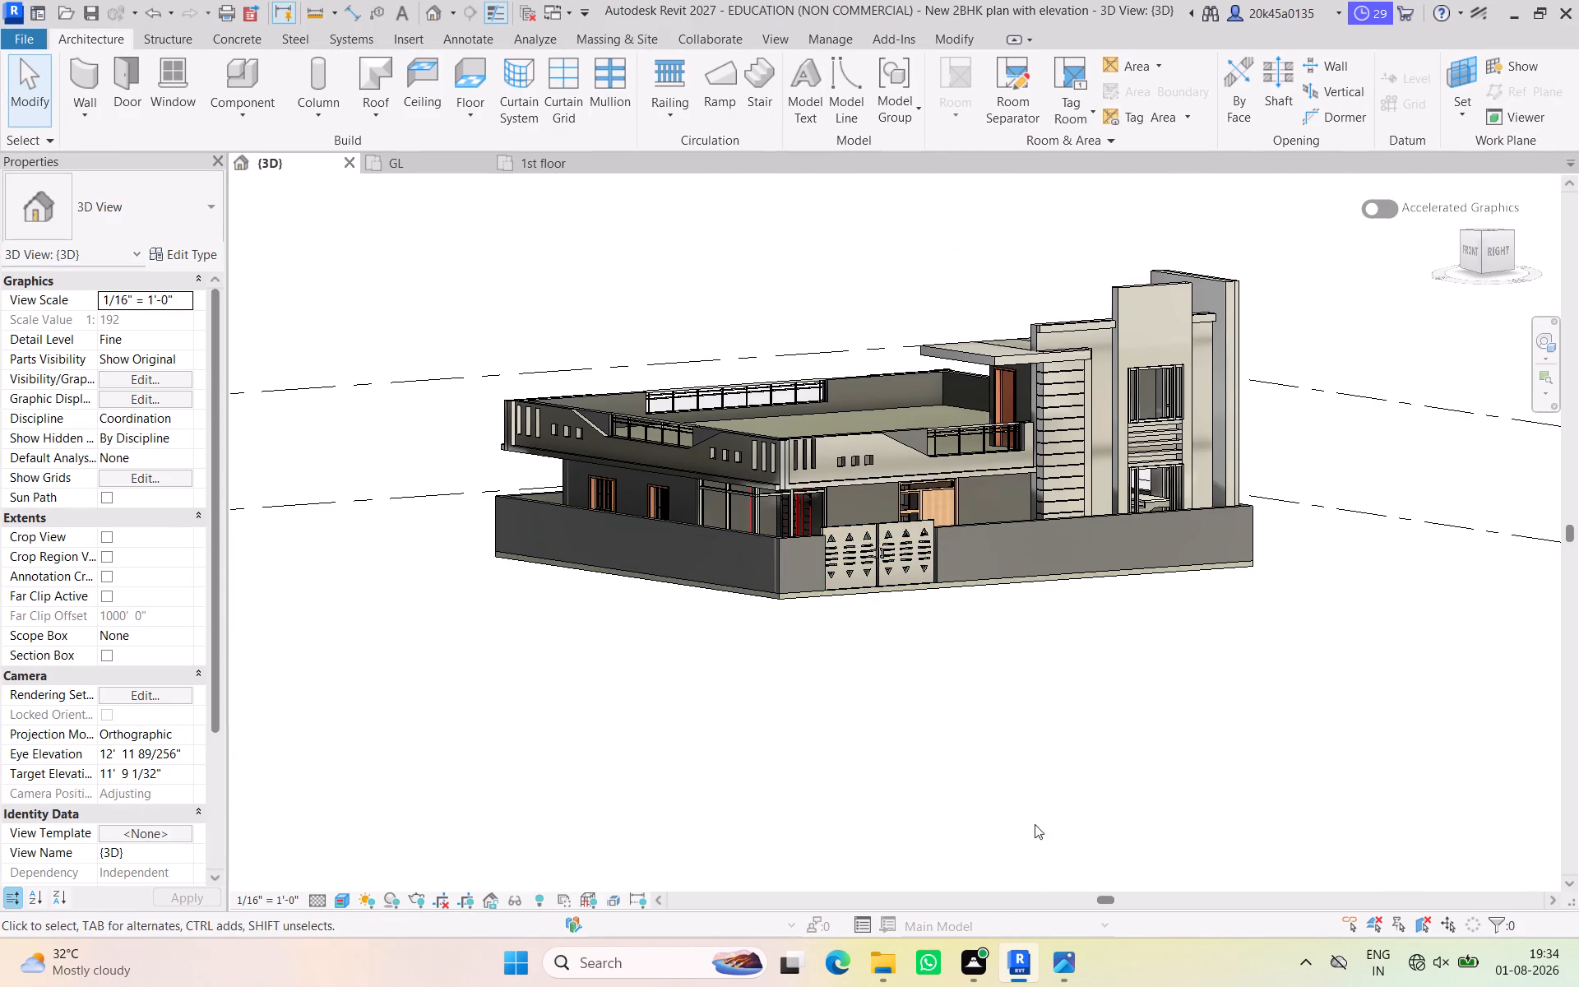
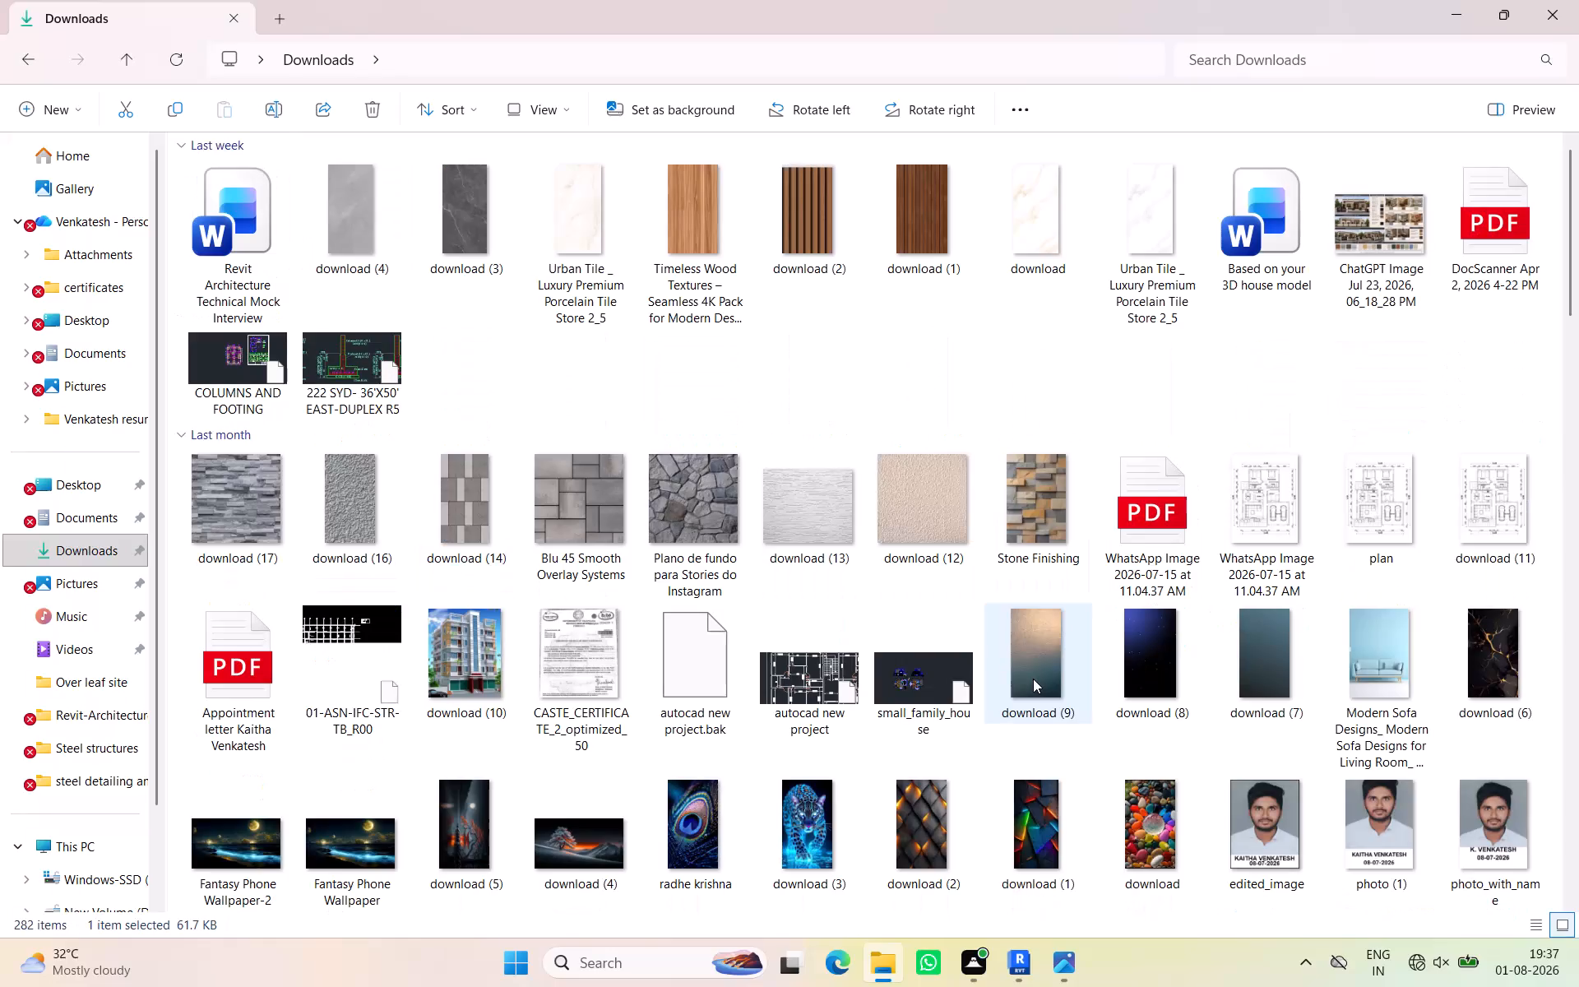
# Look through the Downloads folder's files and view the mathematics aptitude test certificate PDF, then minimize the browser.
pyautogui.scroll(1, 1053, 640)
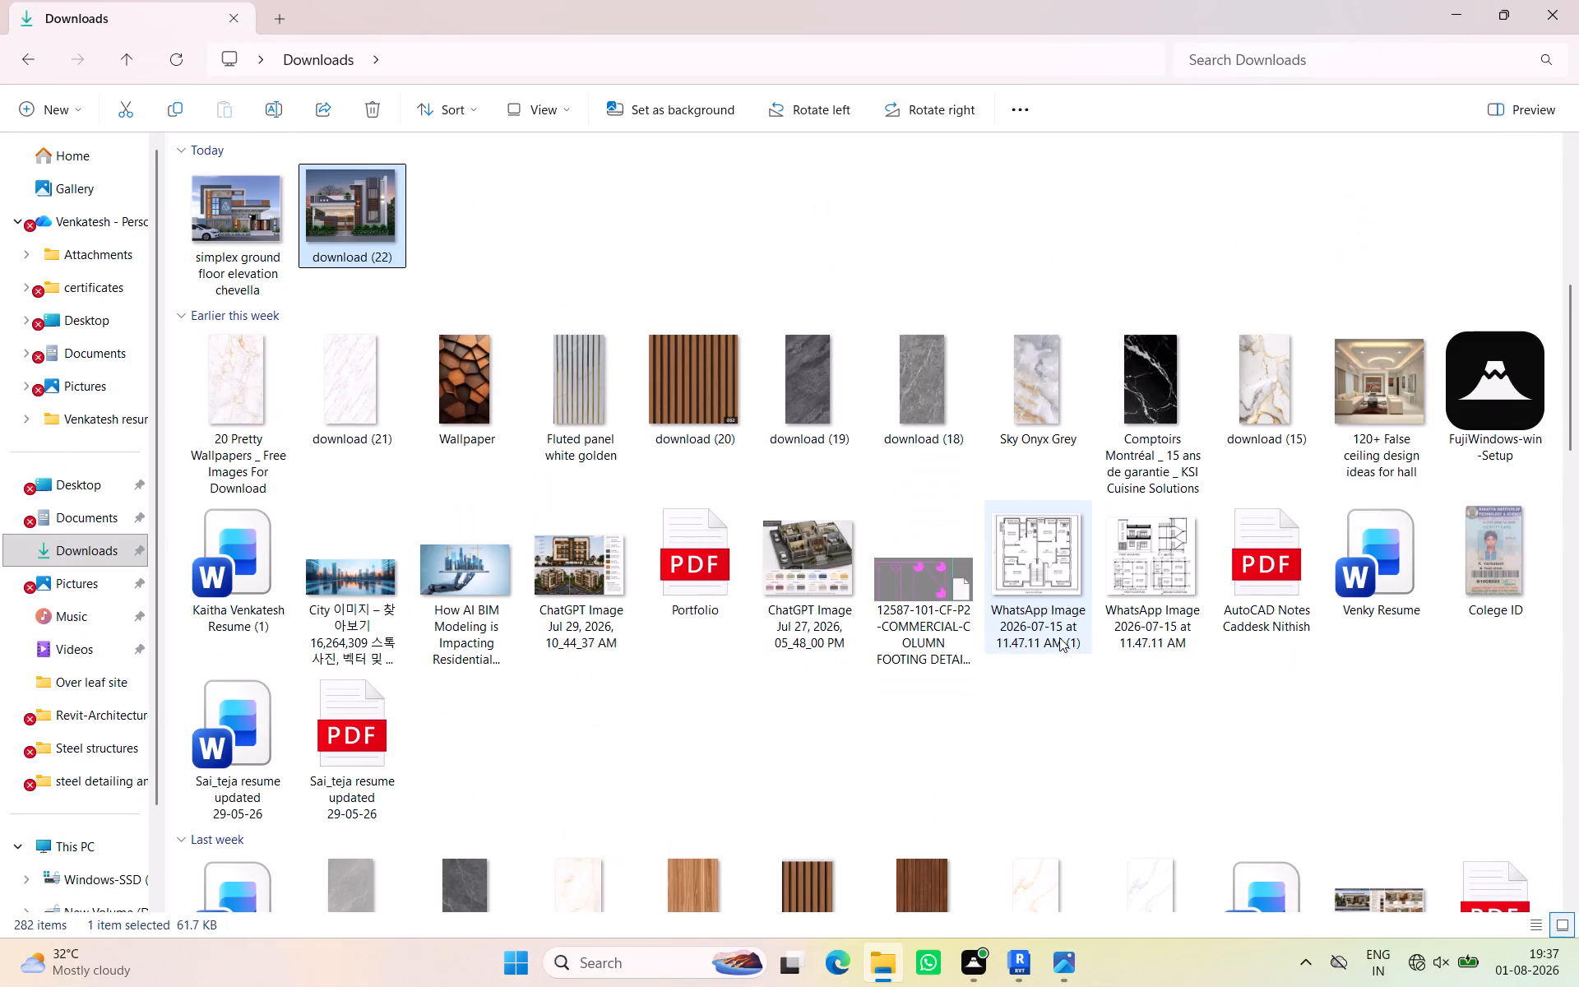
pyautogui.scroll(-1, 1141, 621)
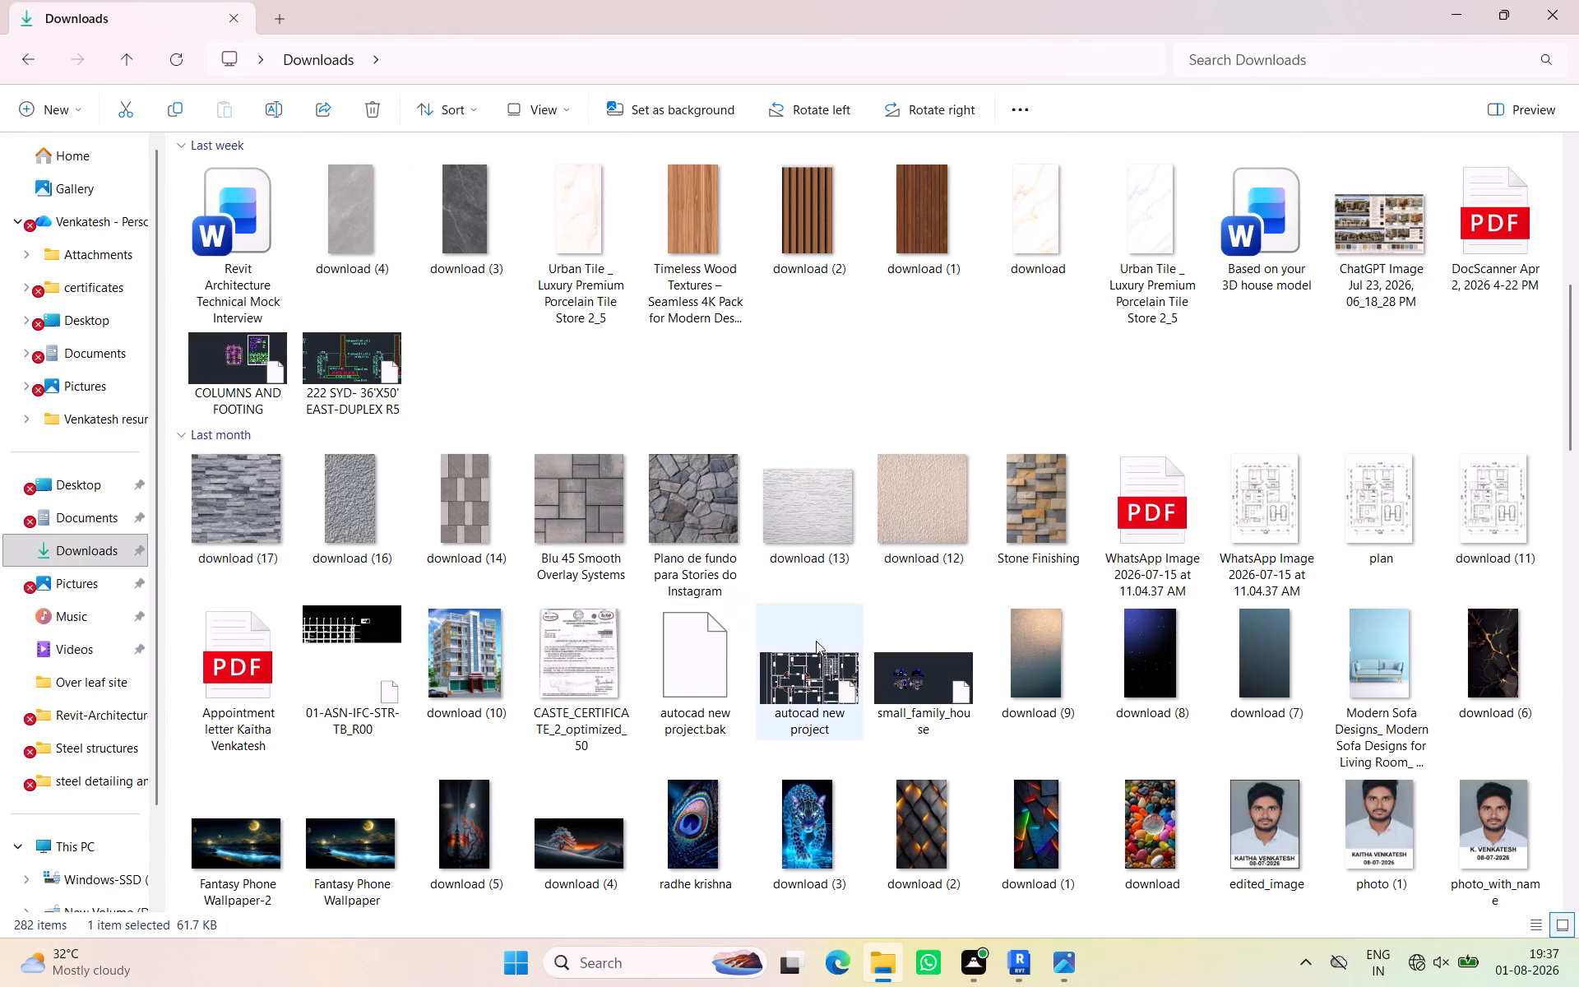
pyautogui.scroll(-1, 941, 625)
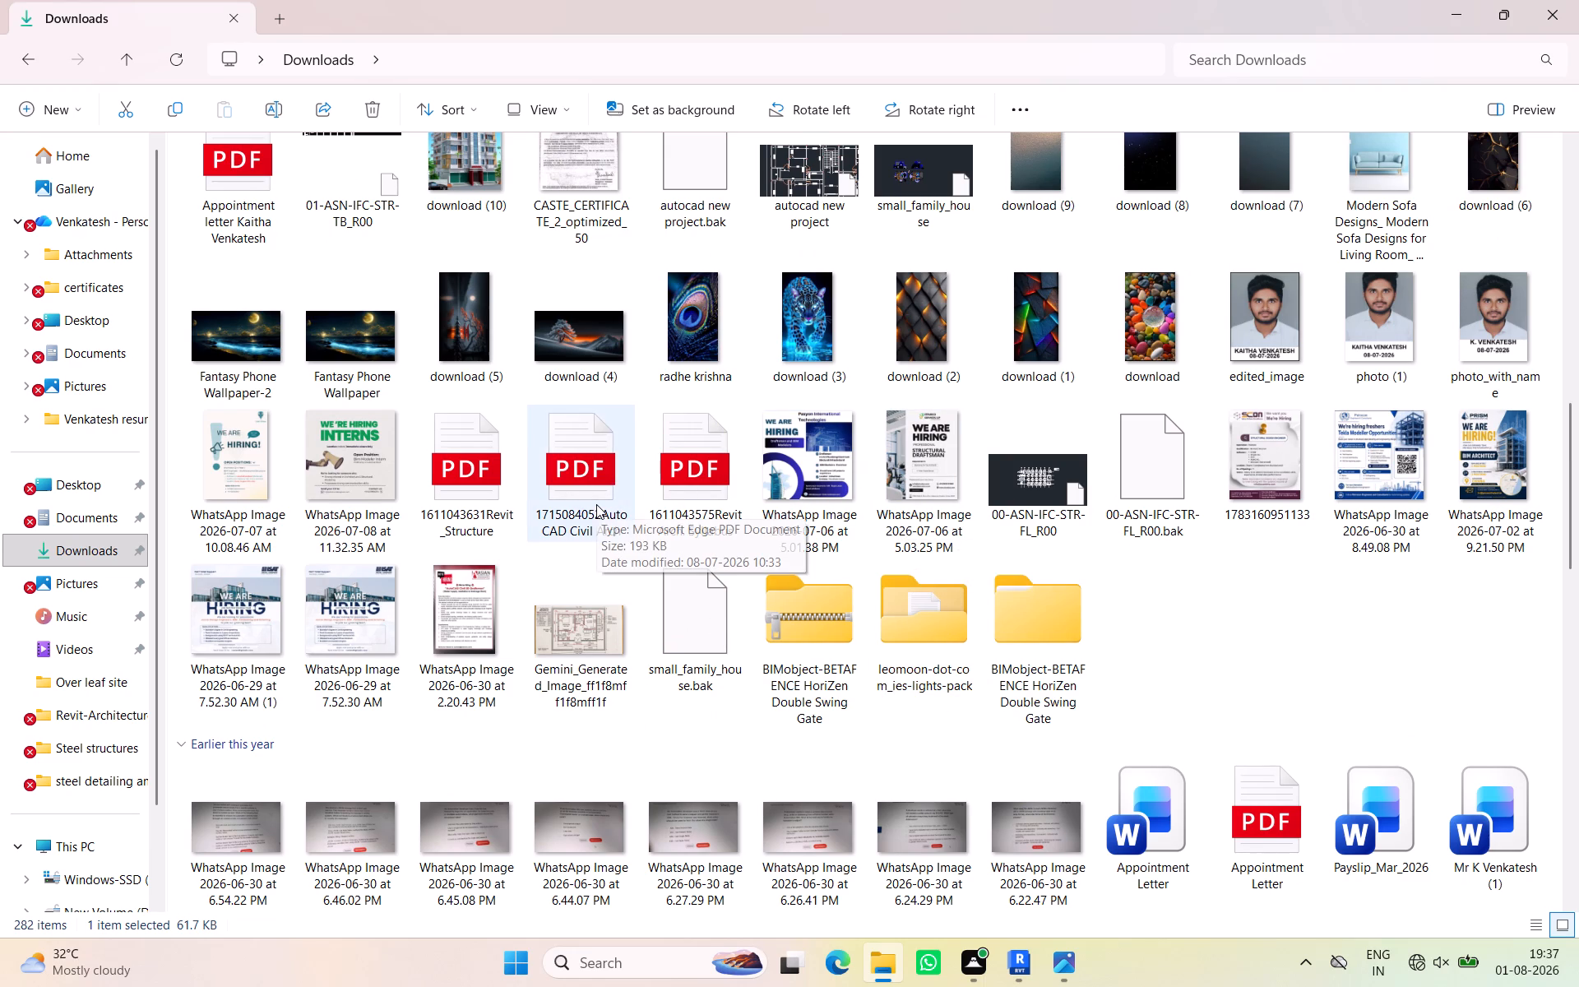
pyautogui.scroll(1, 596, 504)
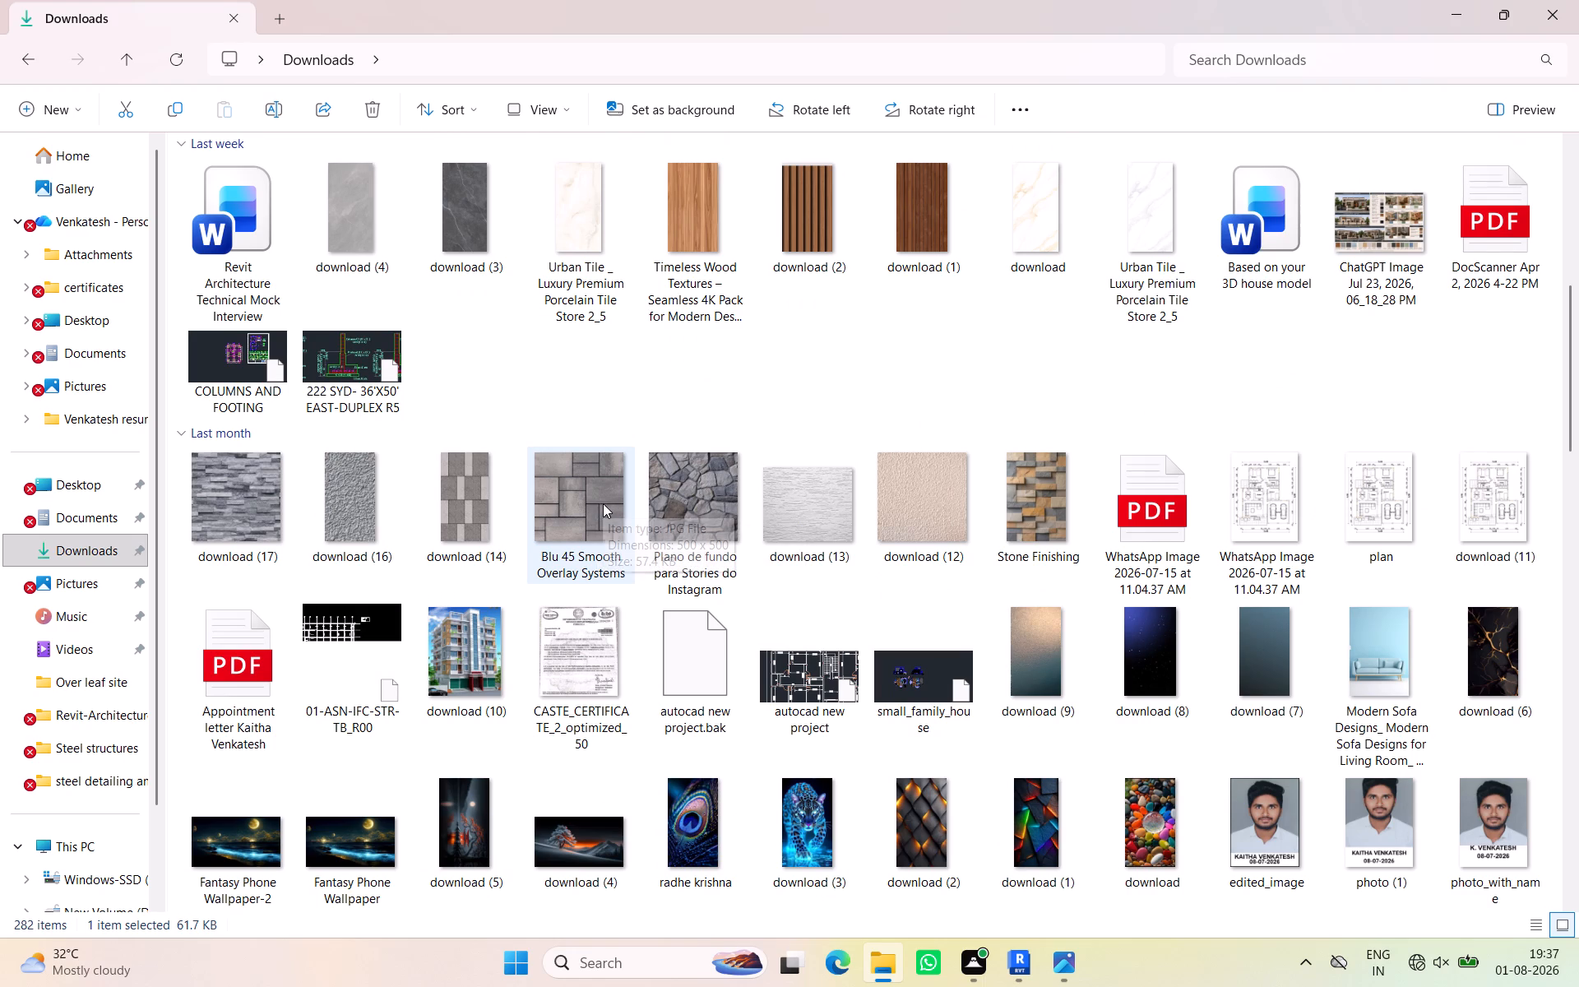
pyautogui.scroll(-2, 604, 503)
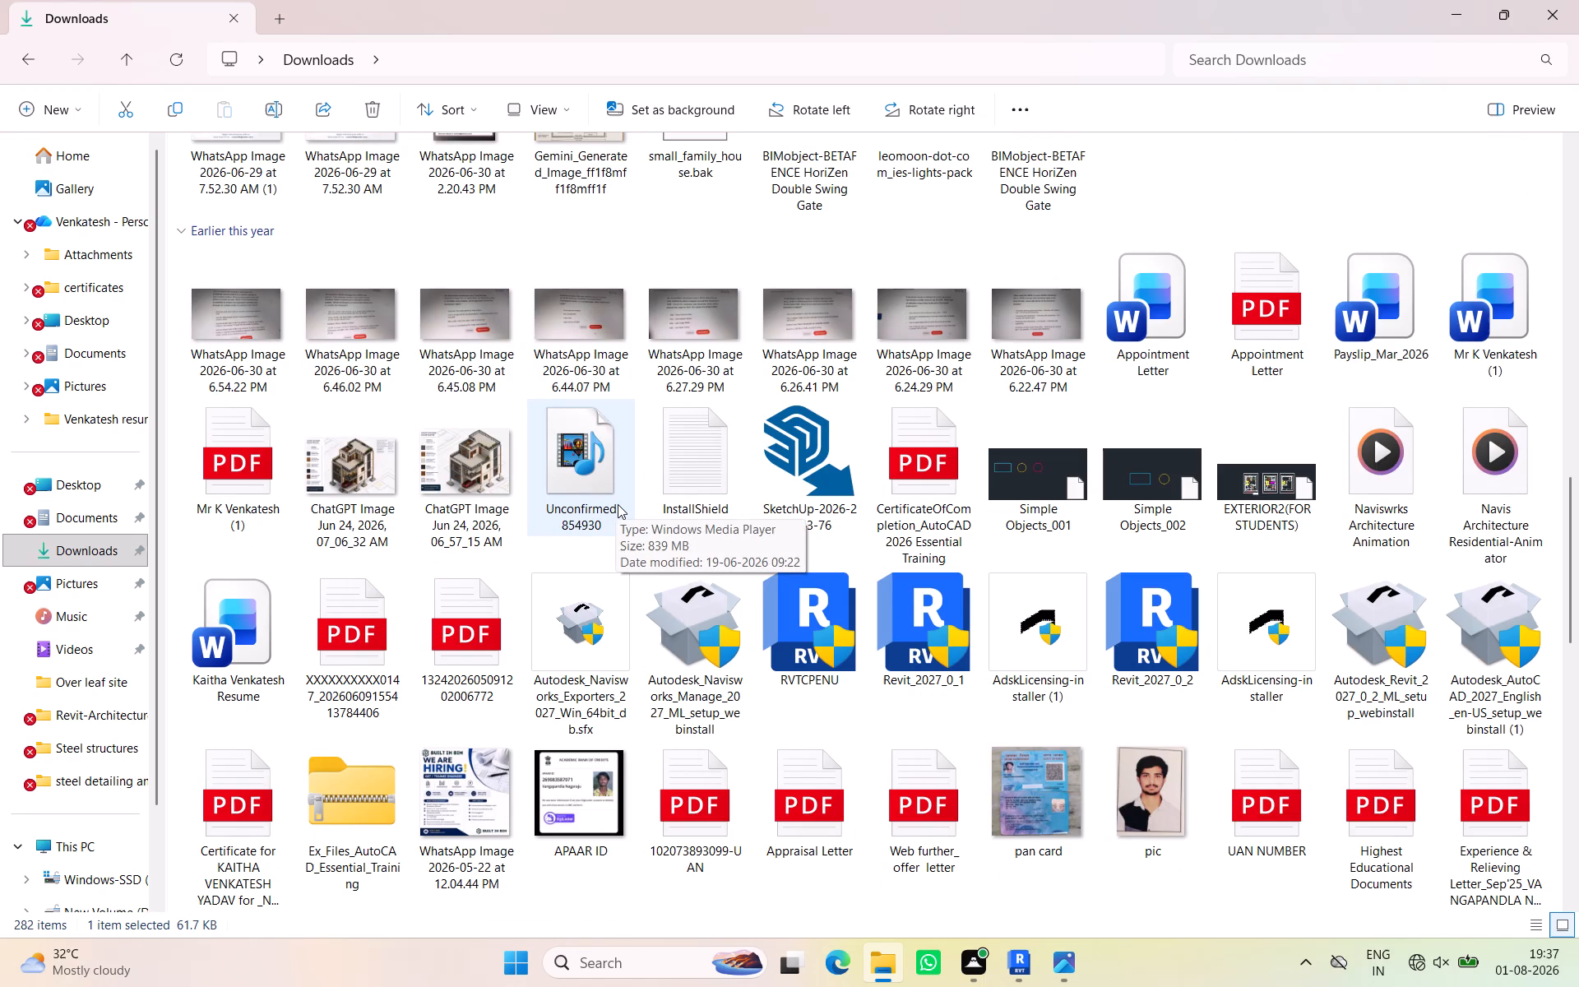
pyautogui.doubleClick(262, 809)
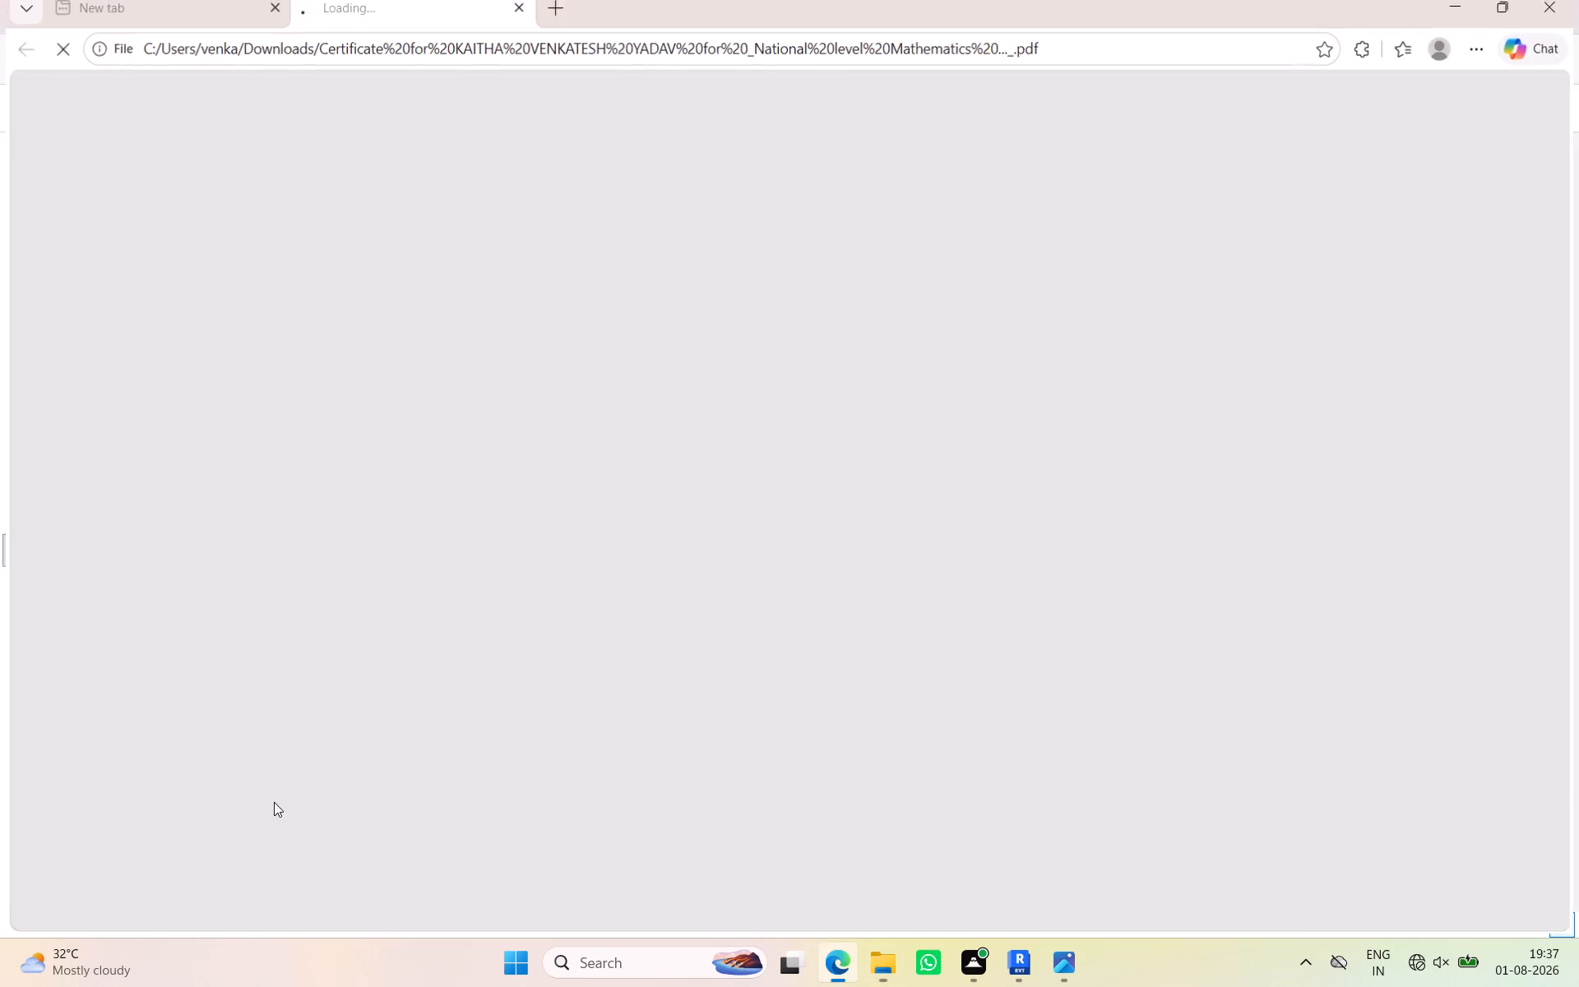
pyautogui.click(512, 25)
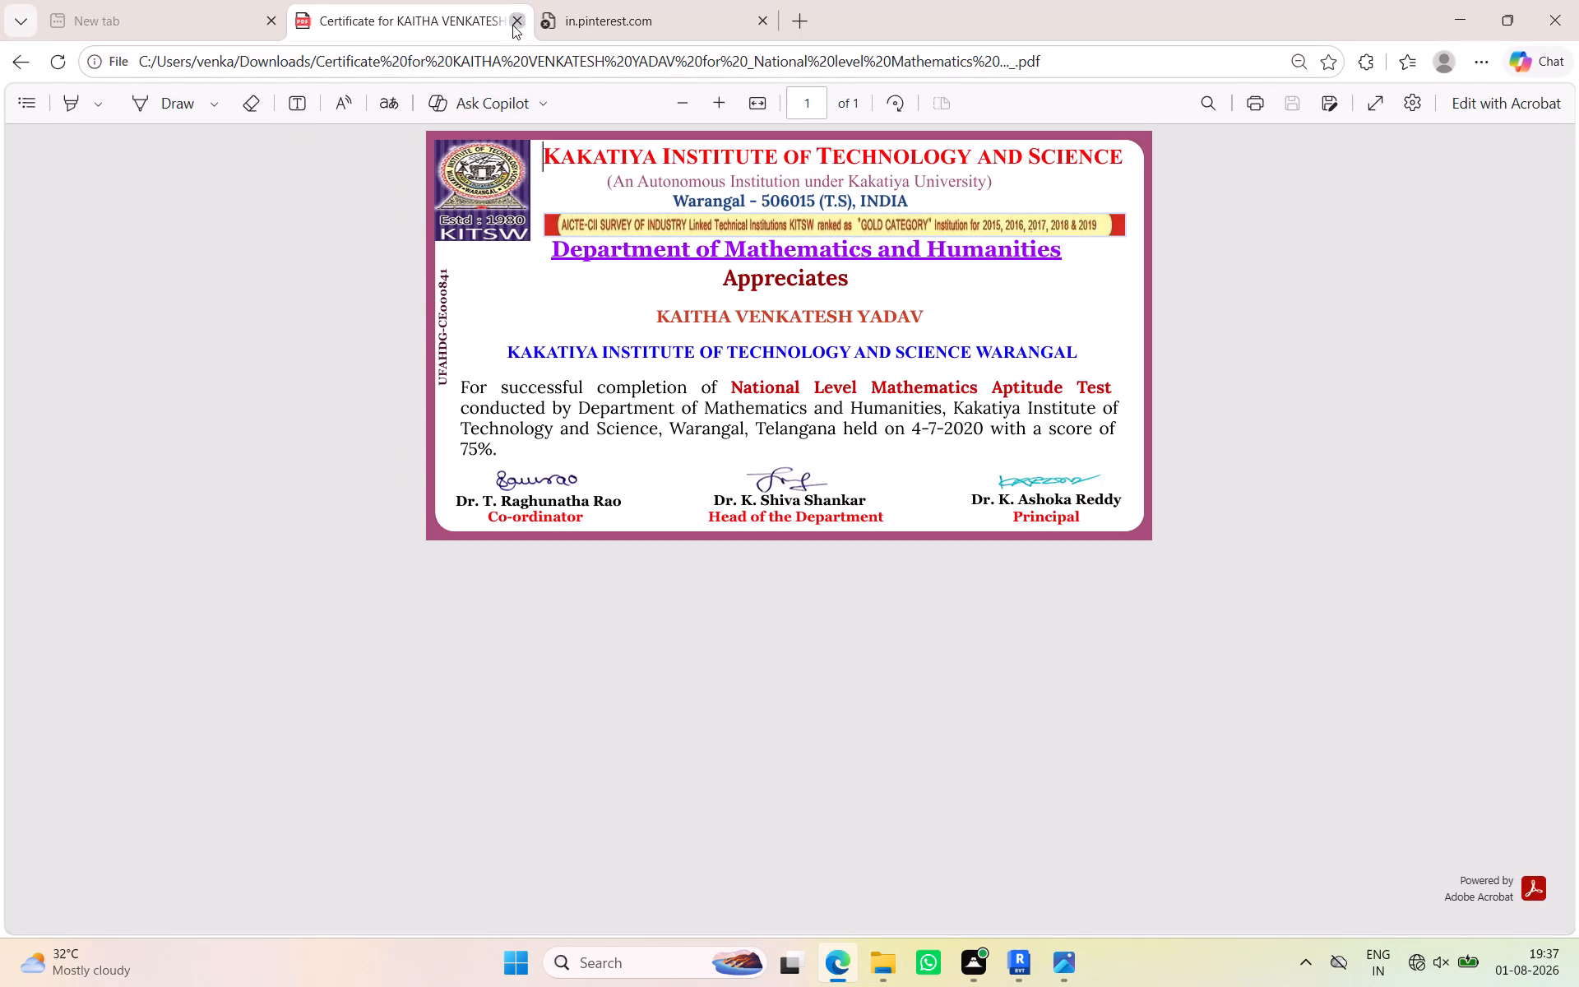
pyautogui.click(1454, 10)
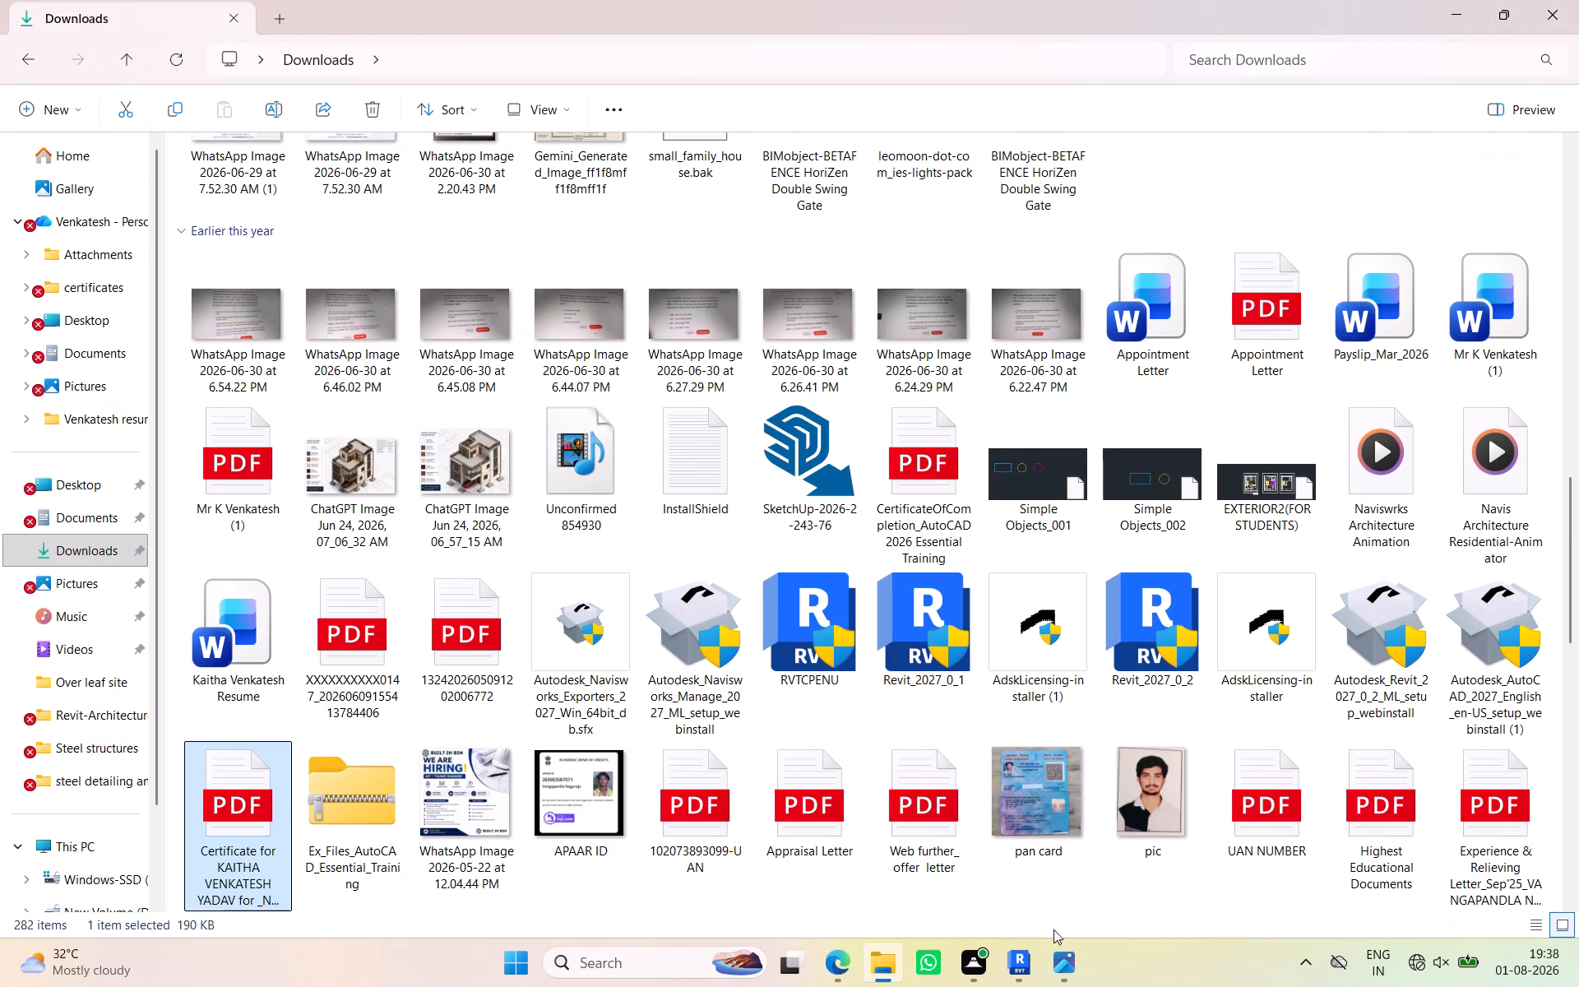
# Switch back to Revit with the 3D view of the house model.
pyautogui.click(1013, 953)
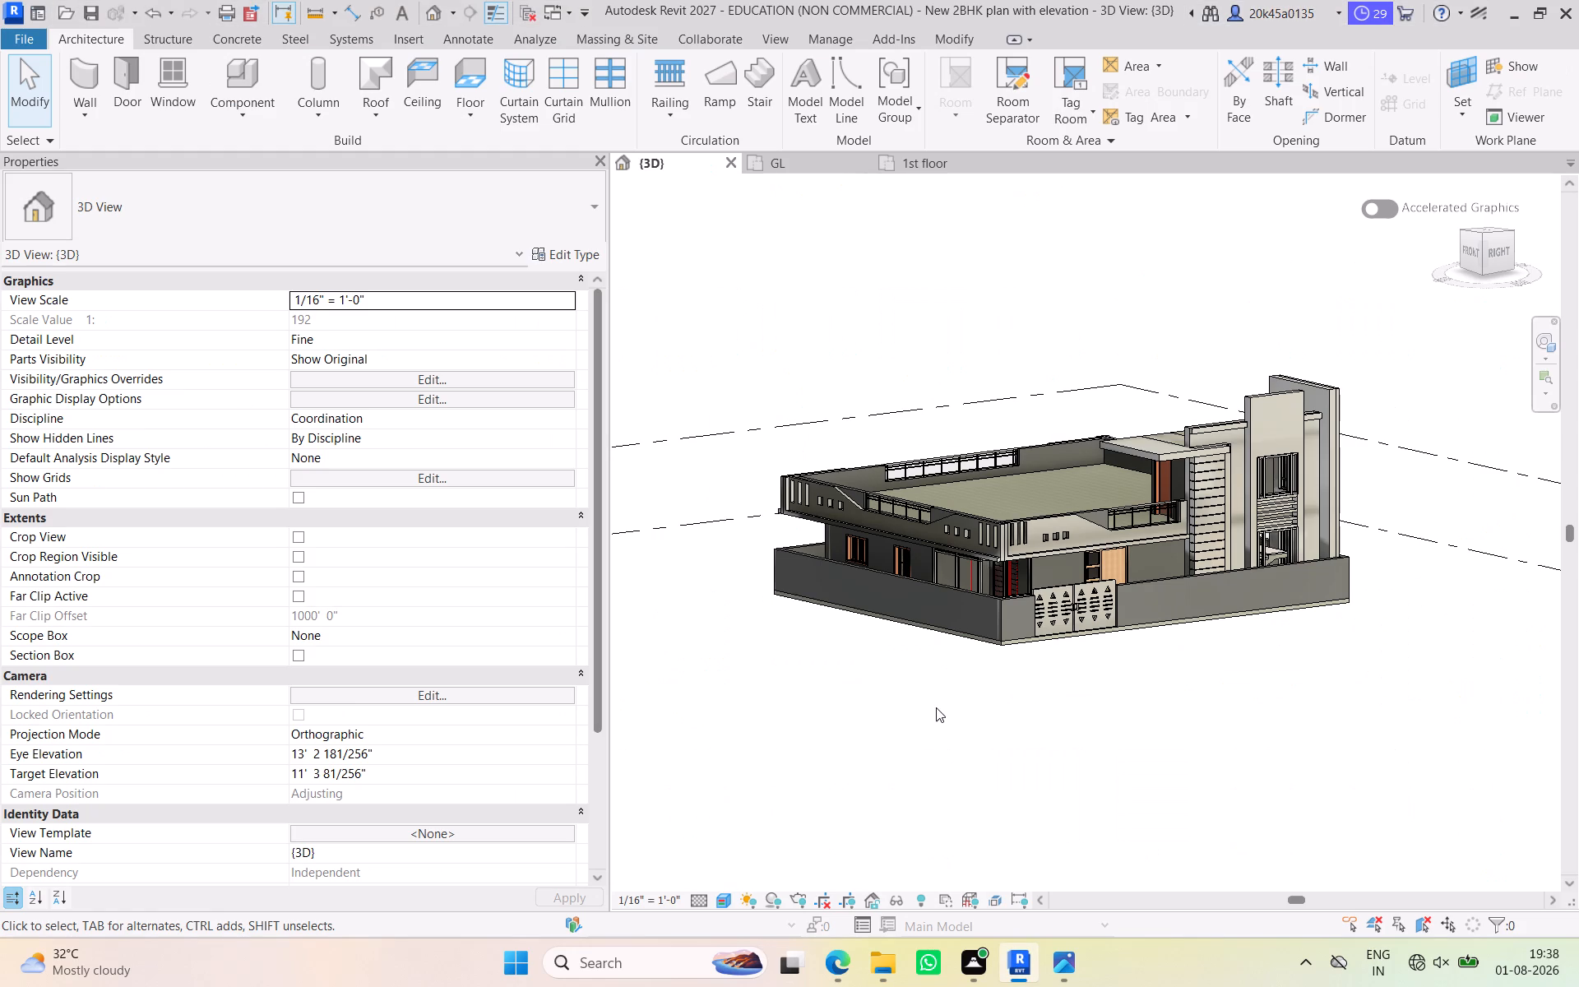
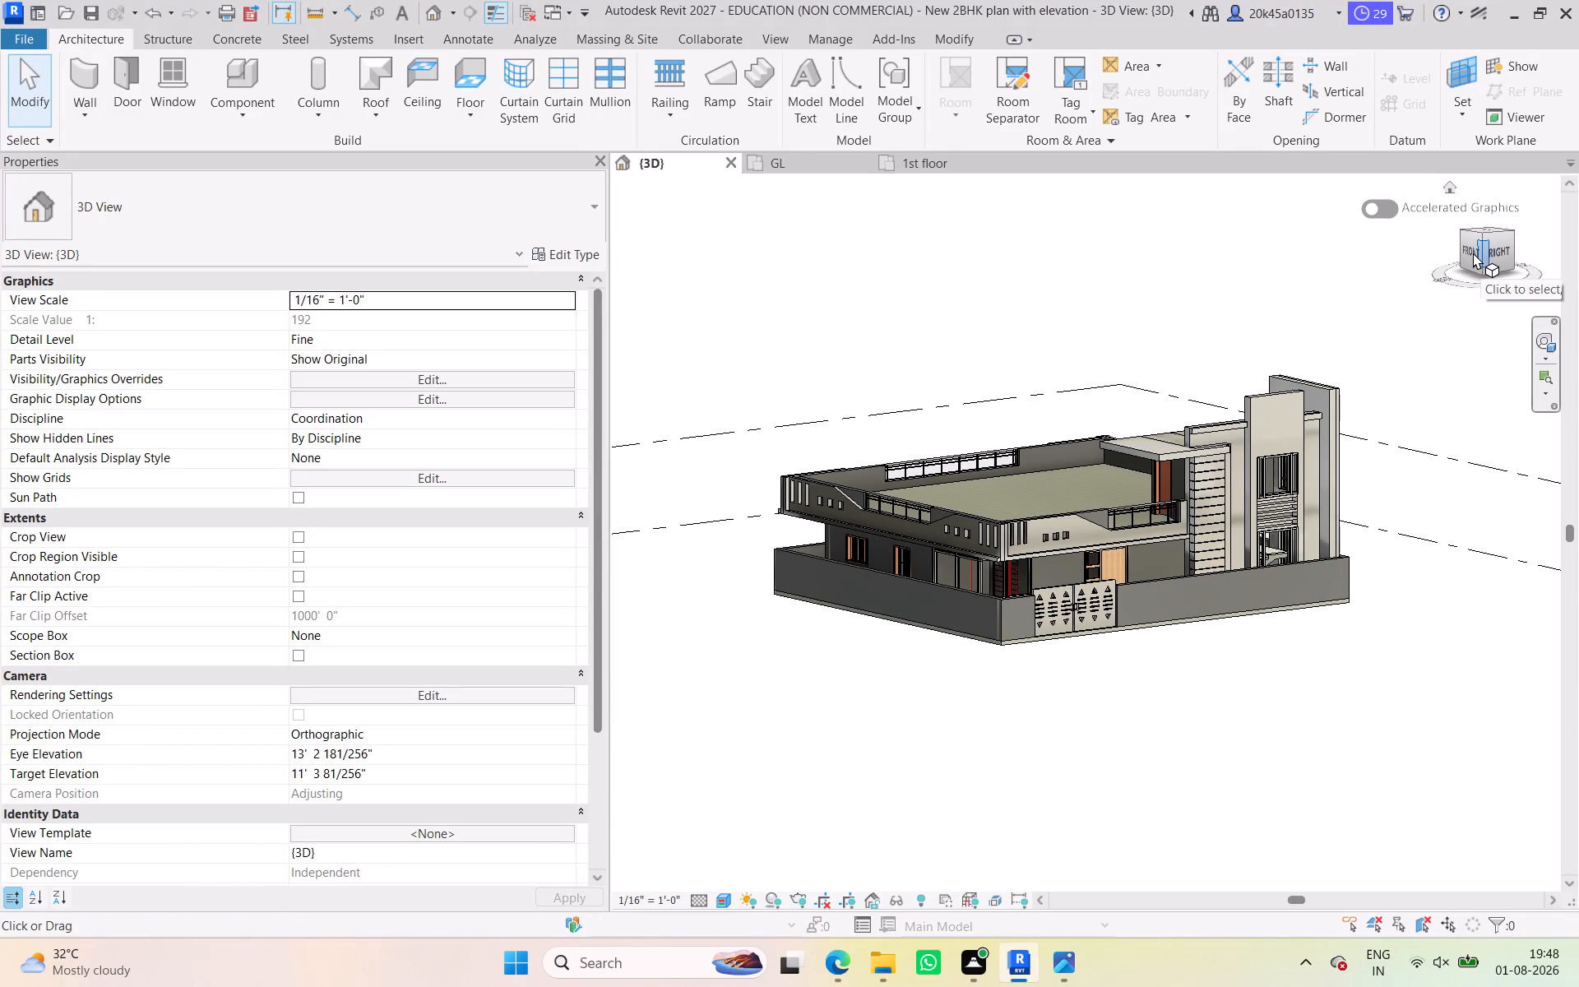
# Examine the house model's front elevation, roof terrace and compound wall in 3D from the front-right side.
pyautogui.moveTo(1473, 253); pyautogui.dragTo(1487, 271)
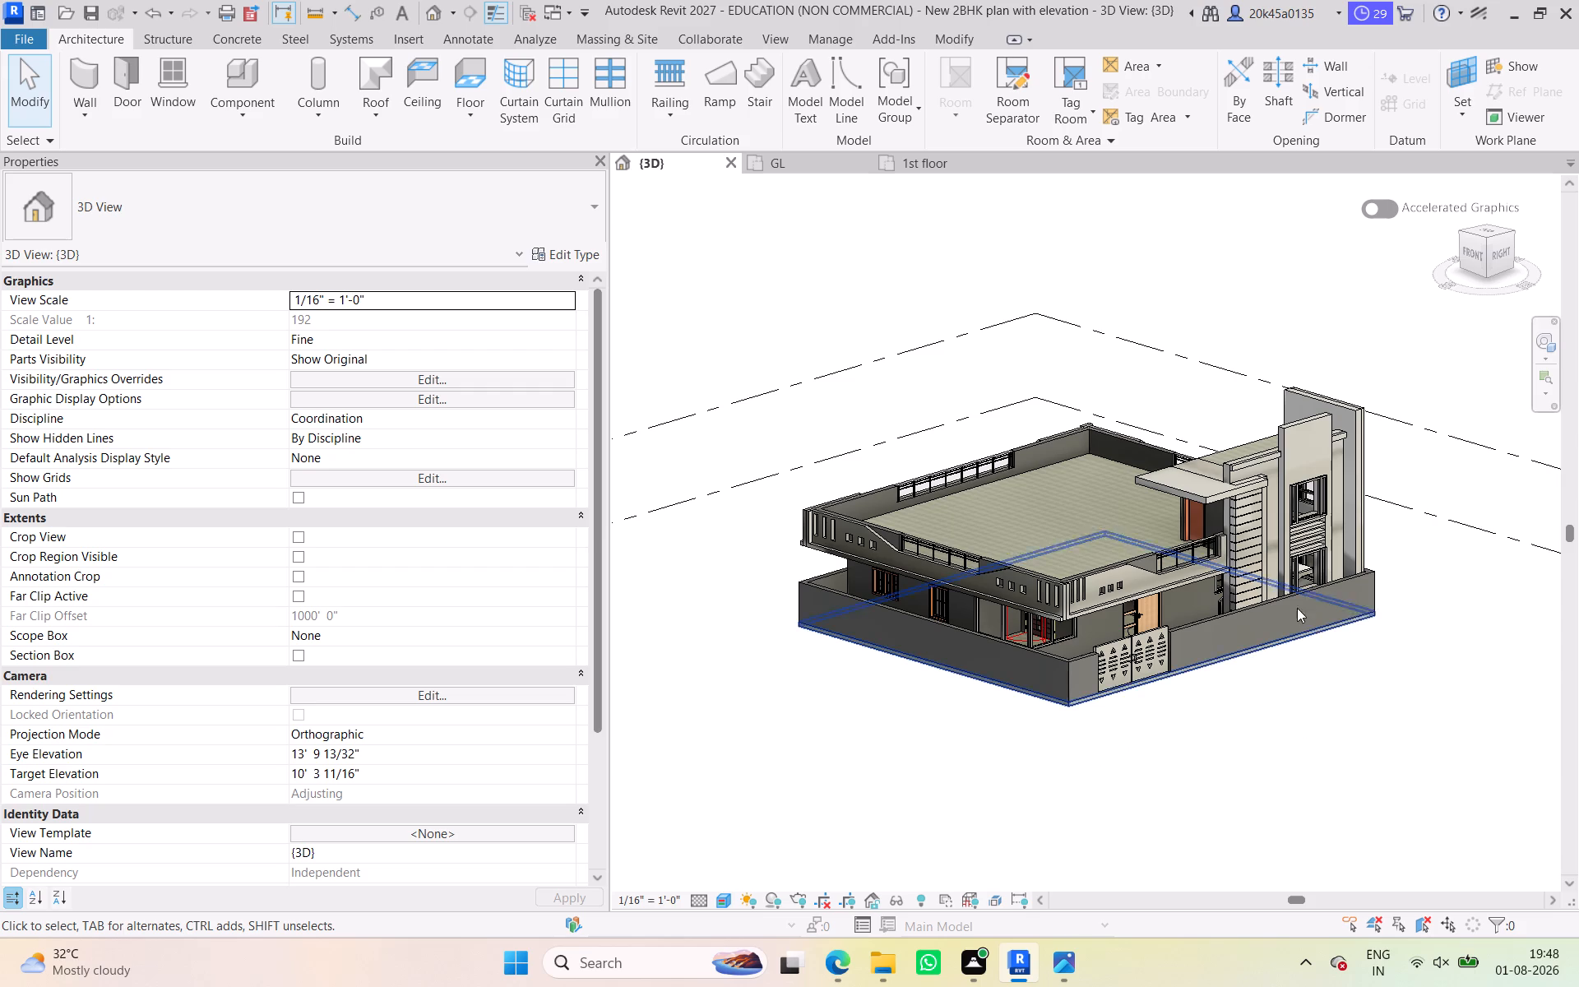
pyautogui.moveTo(1487, 237); pyautogui.dragTo(1484, 239)
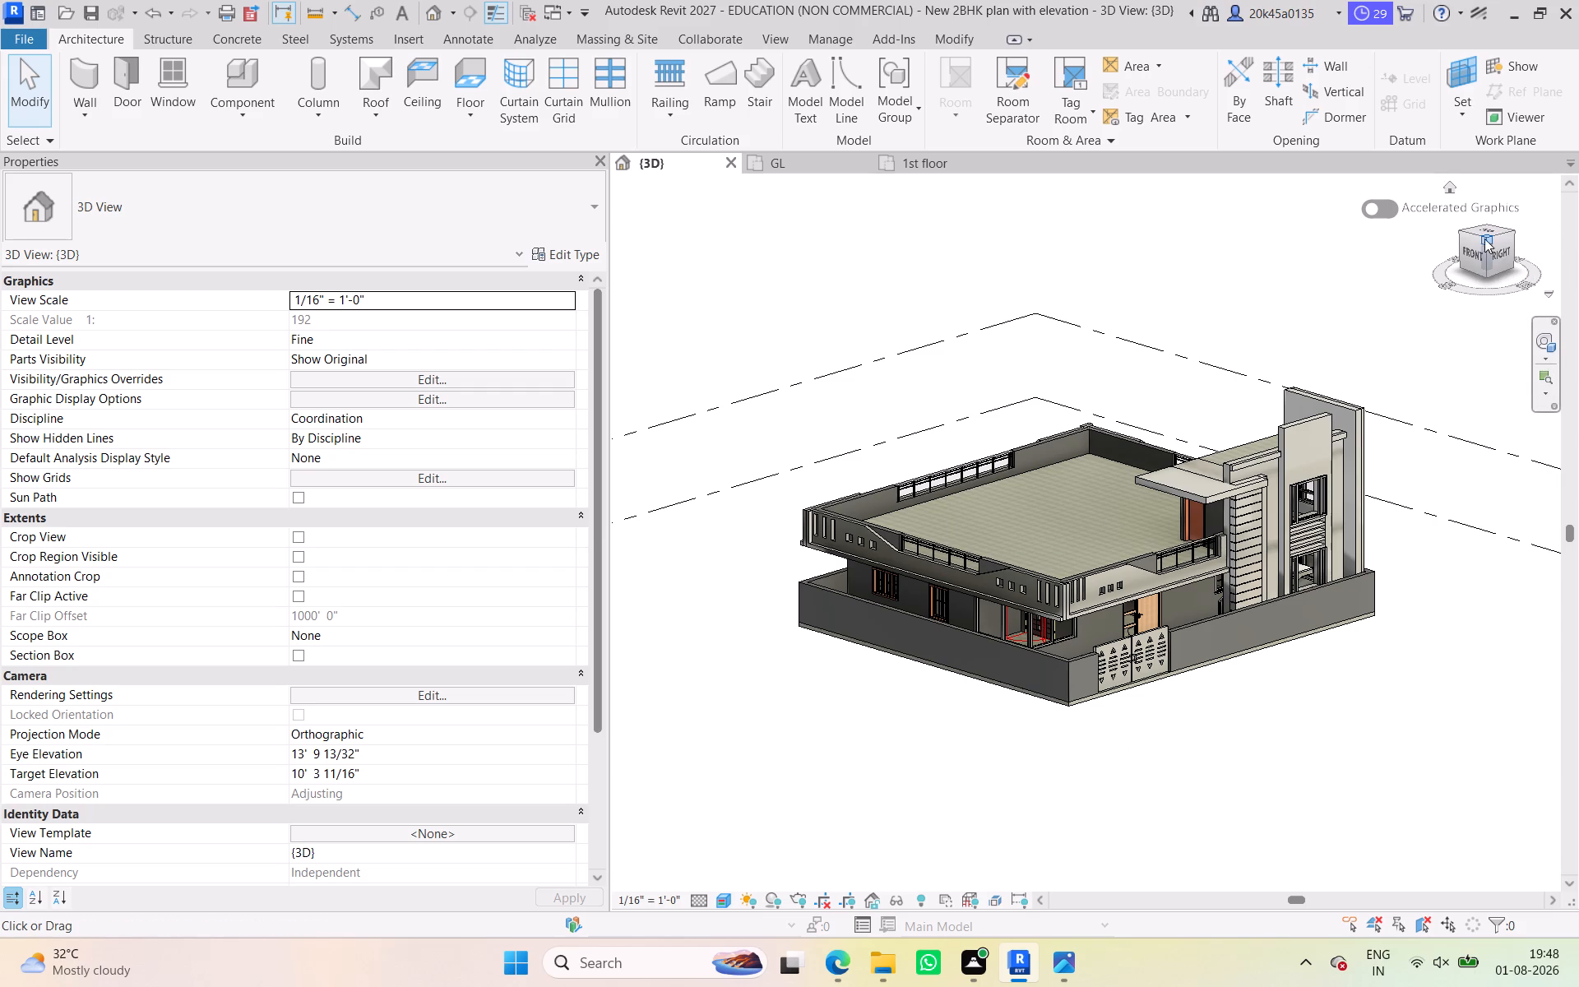
pyautogui.moveTo(1484, 239); pyautogui.dragTo(1440, 237)
pyautogui.scroll(3, 1010, 592)
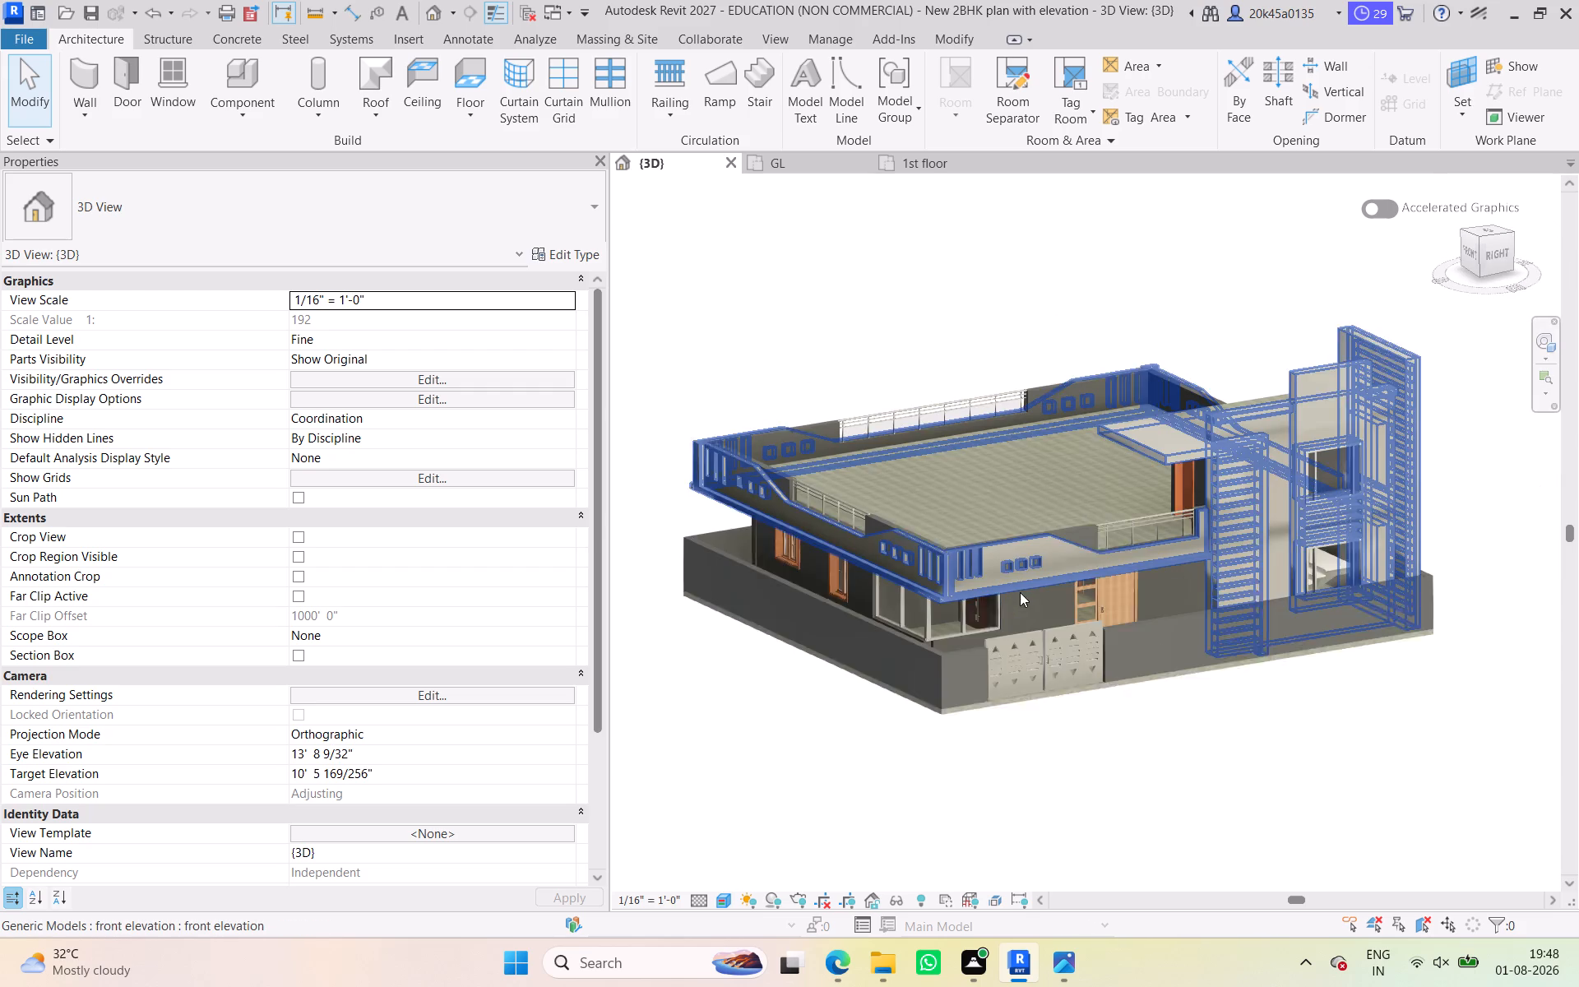
pyautogui.moveTo(1023, 593); pyautogui.dragTo(1062, 614, button='middle')
pyautogui.scroll(-2, 1155, 561)
pyautogui.moveTo(1155, 561); pyautogui.dragTo(1118, 532, button='middle')
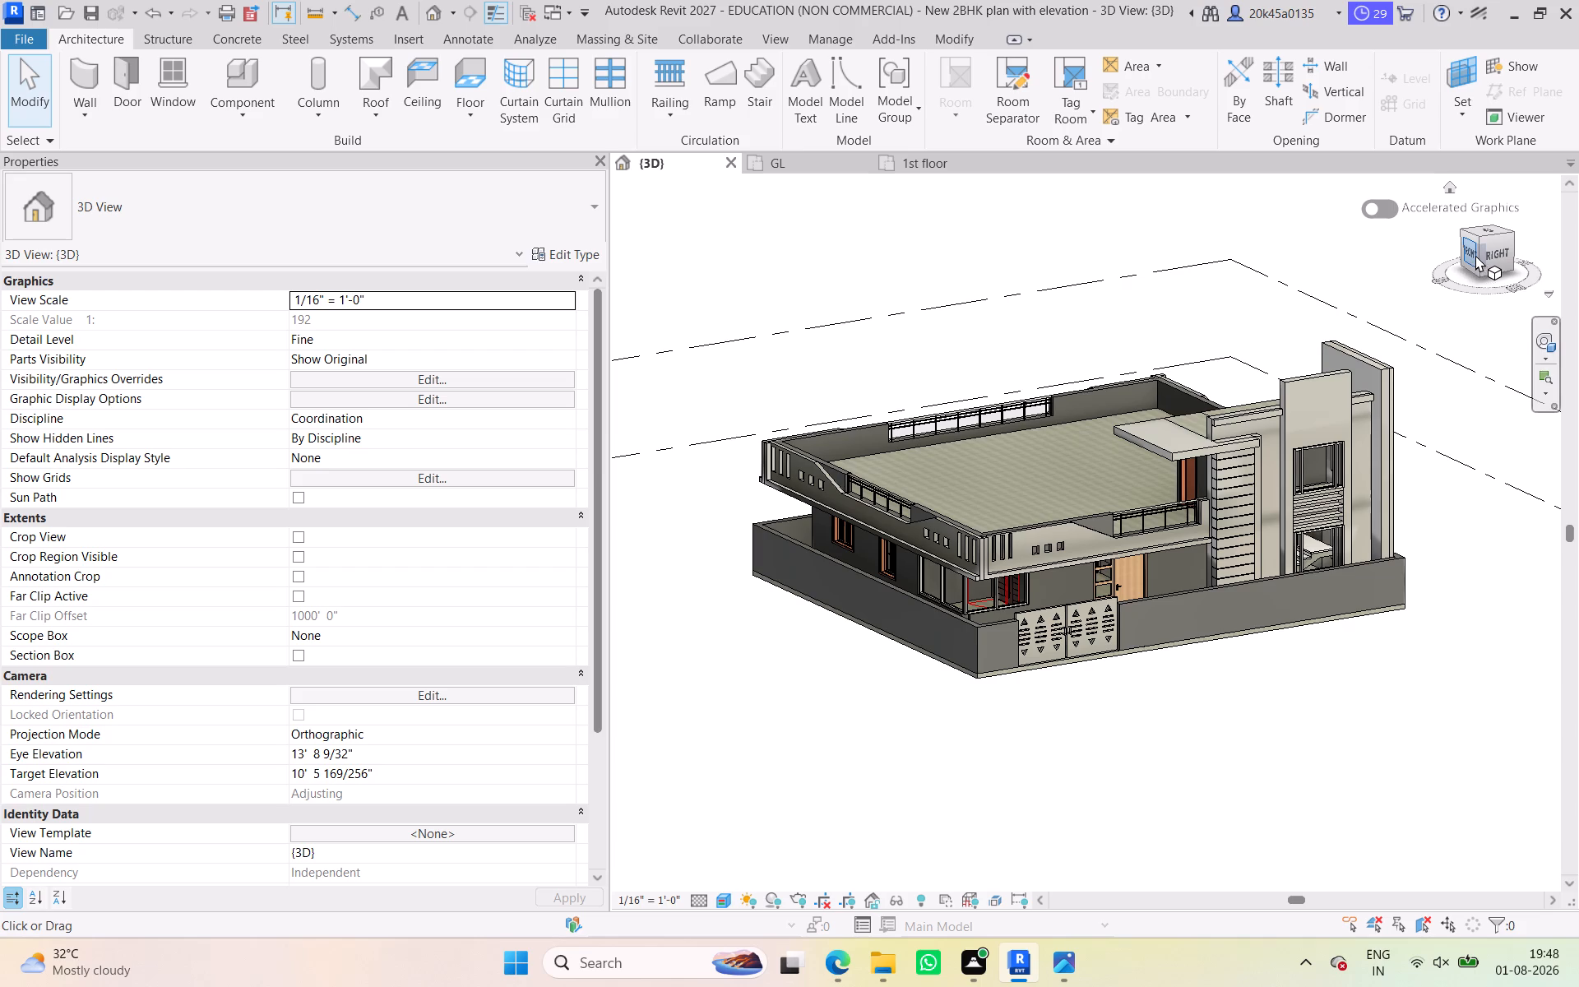
pyautogui.moveTo(1475, 255); pyautogui.dragTo(1436, 255)
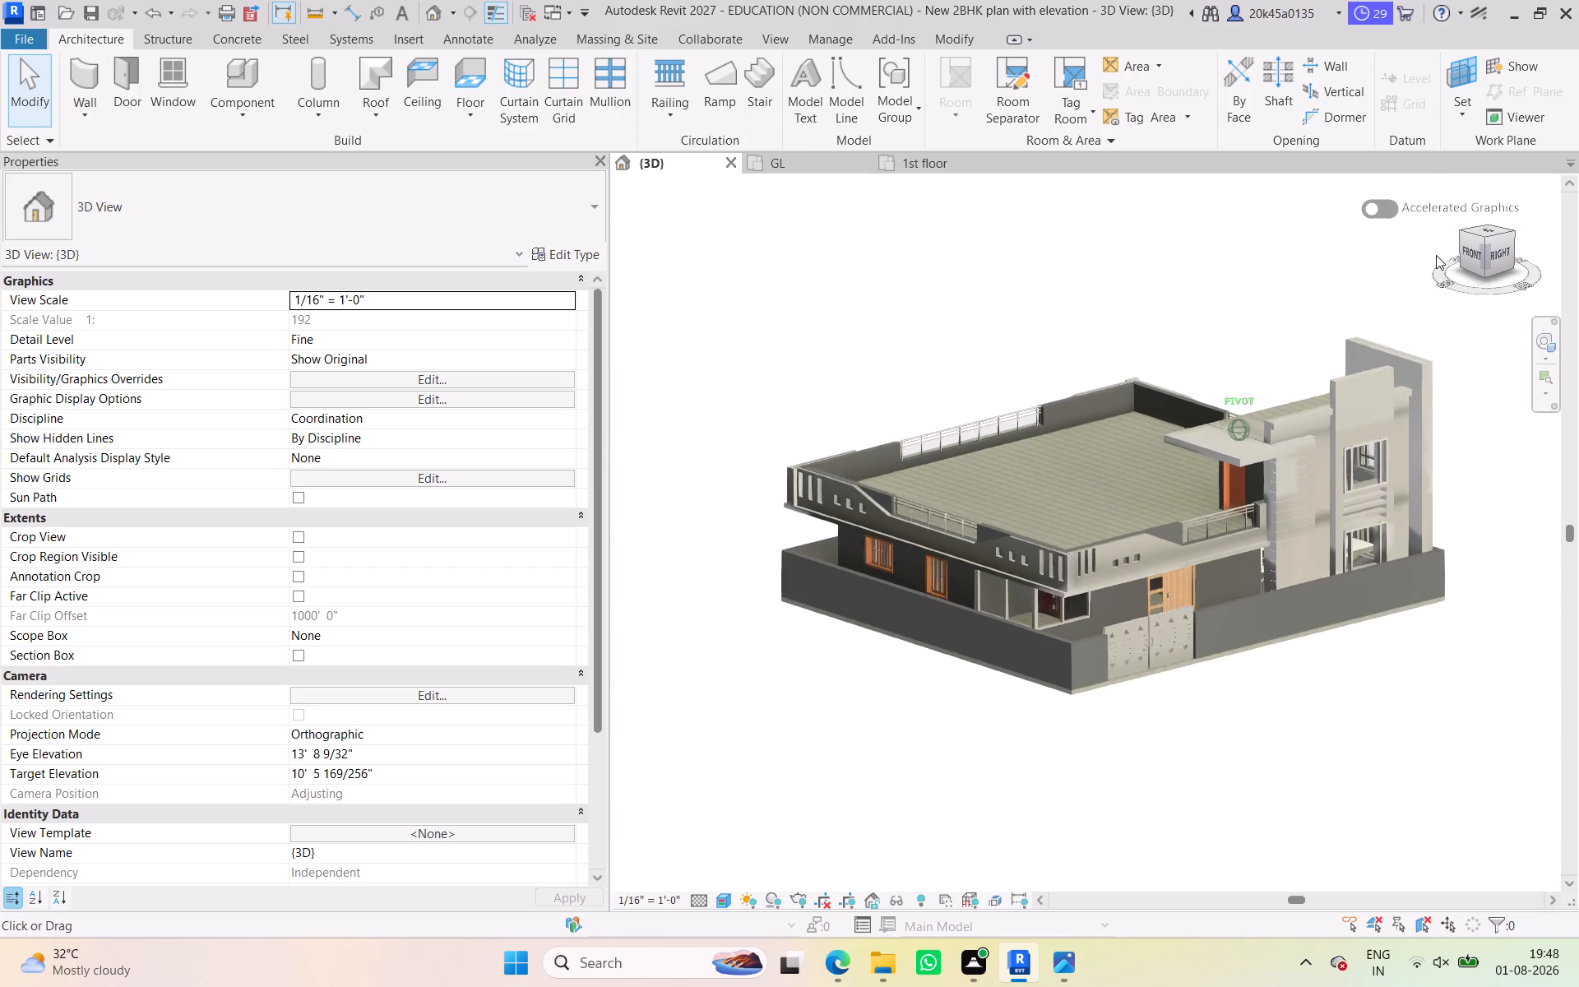
pyautogui.moveTo(1436, 255); pyautogui.dragTo(1425, 255)
pyautogui.scroll(2, 1307, 486)
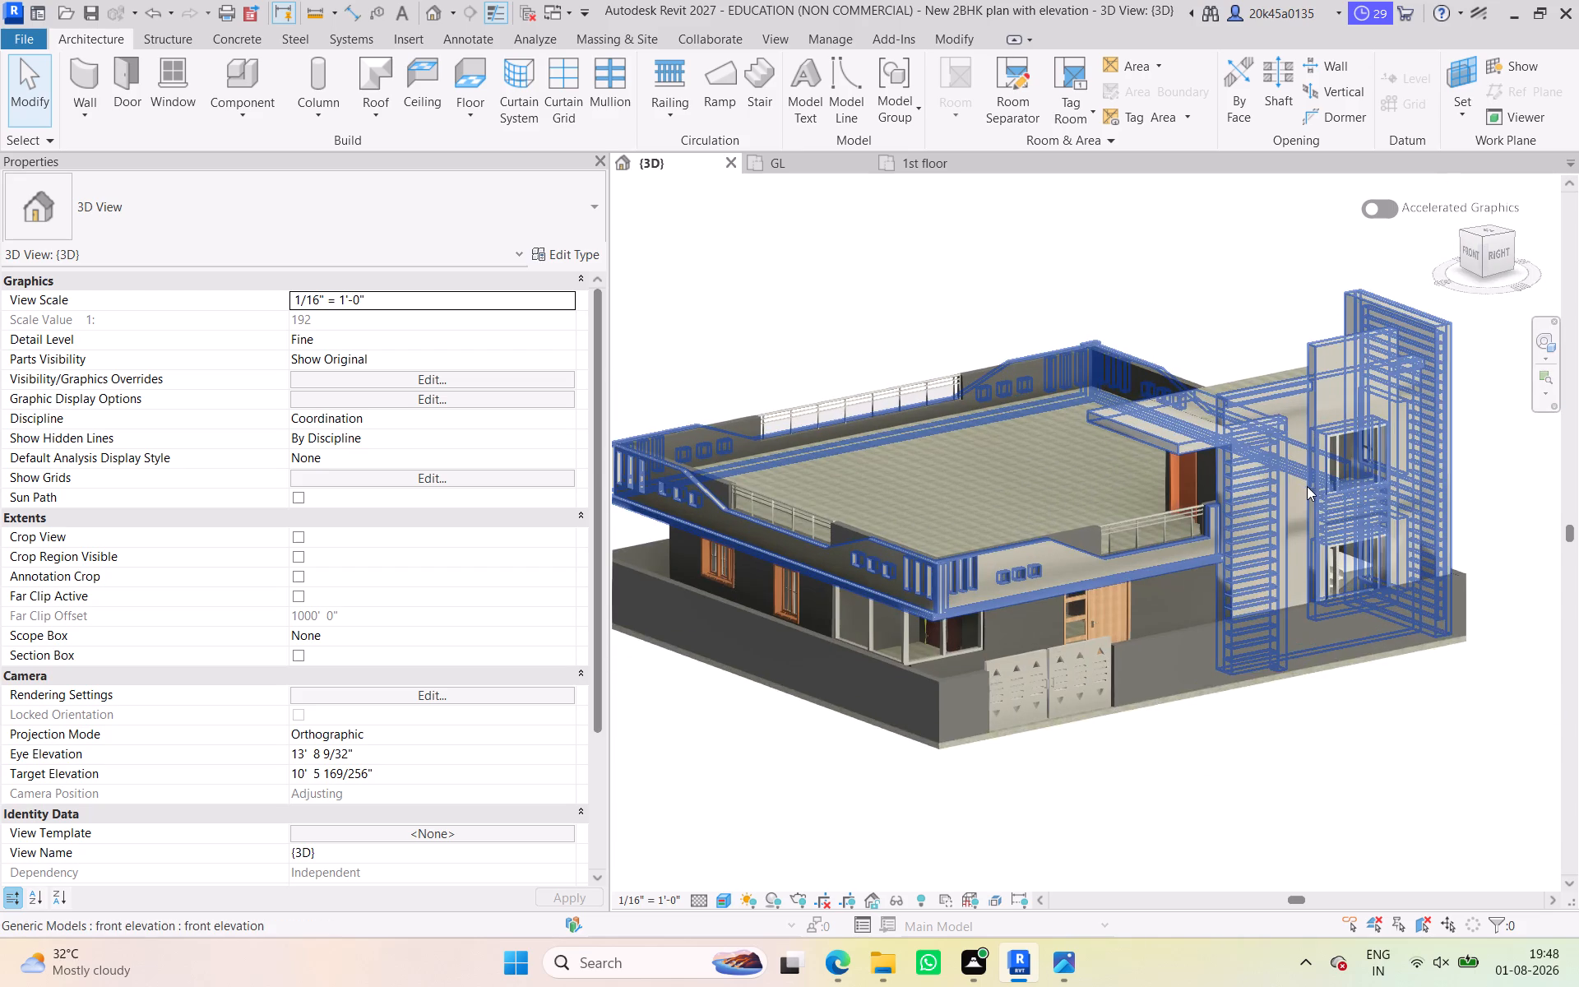
pyautogui.moveTo(1307, 486); pyautogui.dragTo(1307, 509, button='middle')
pyautogui.scroll(1, 1305, 513)
pyautogui.scroll(-3, 1300, 524)
pyautogui.moveTo(1300, 524); pyautogui.dragTo(1326, 406, button='middle')
pyautogui.scroll(-2, 1294, 512)
pyautogui.moveTo(1292, 515); pyautogui.dragTo(1267, 590, button='middle')
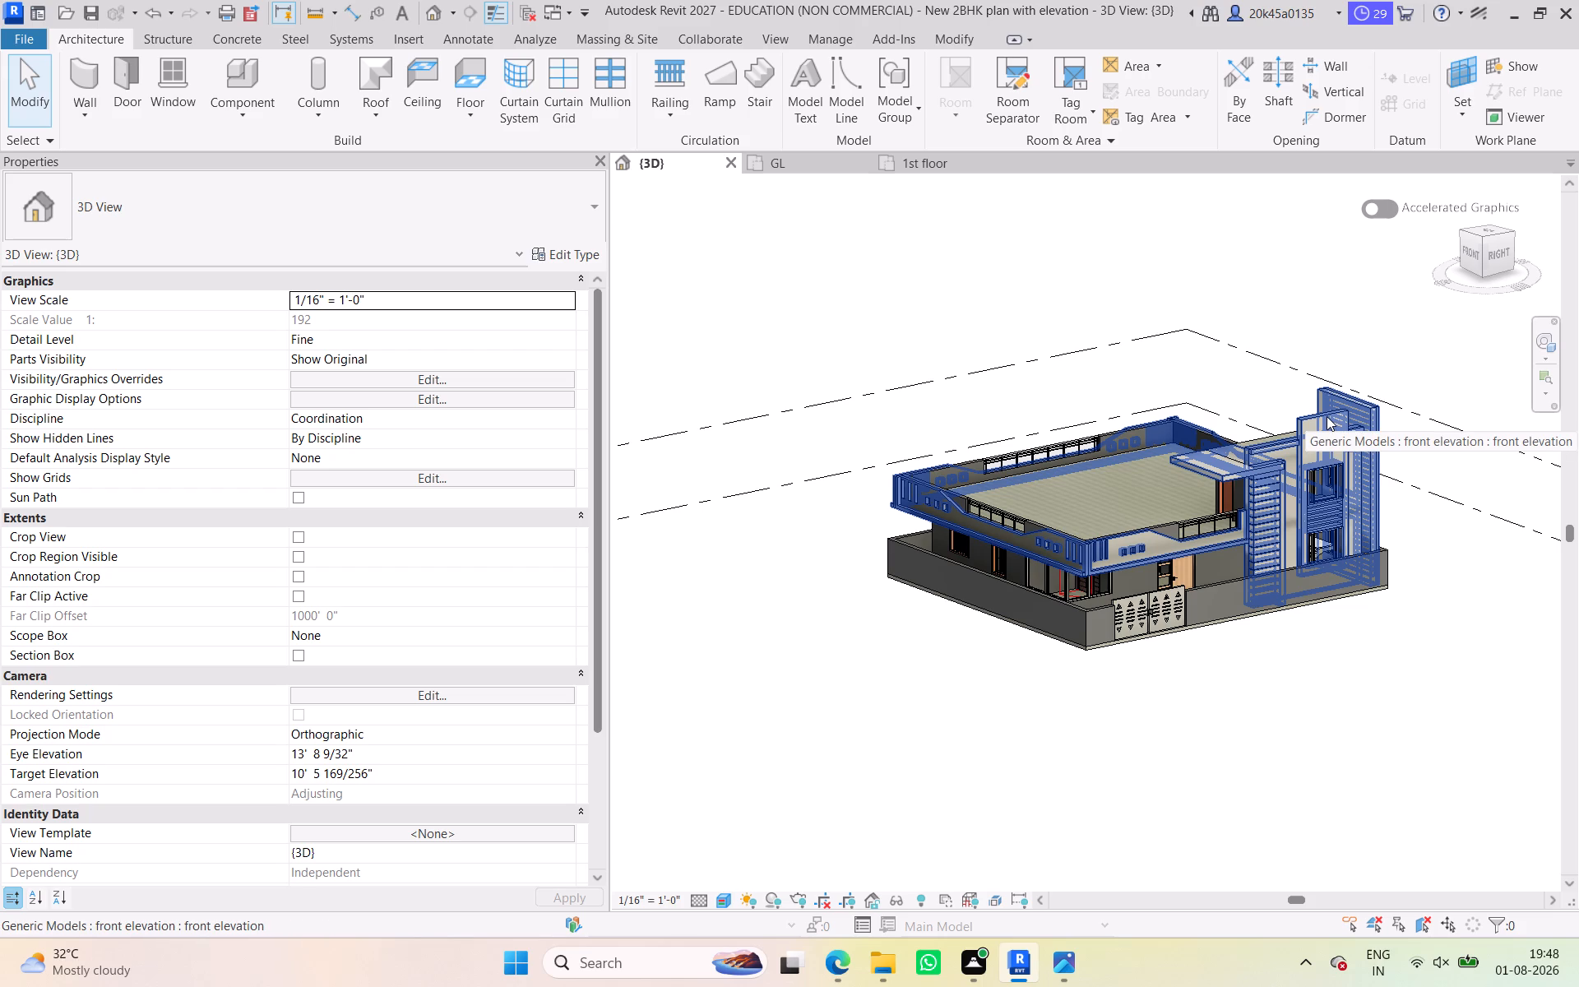
pyautogui.scroll(2, 1327, 416)
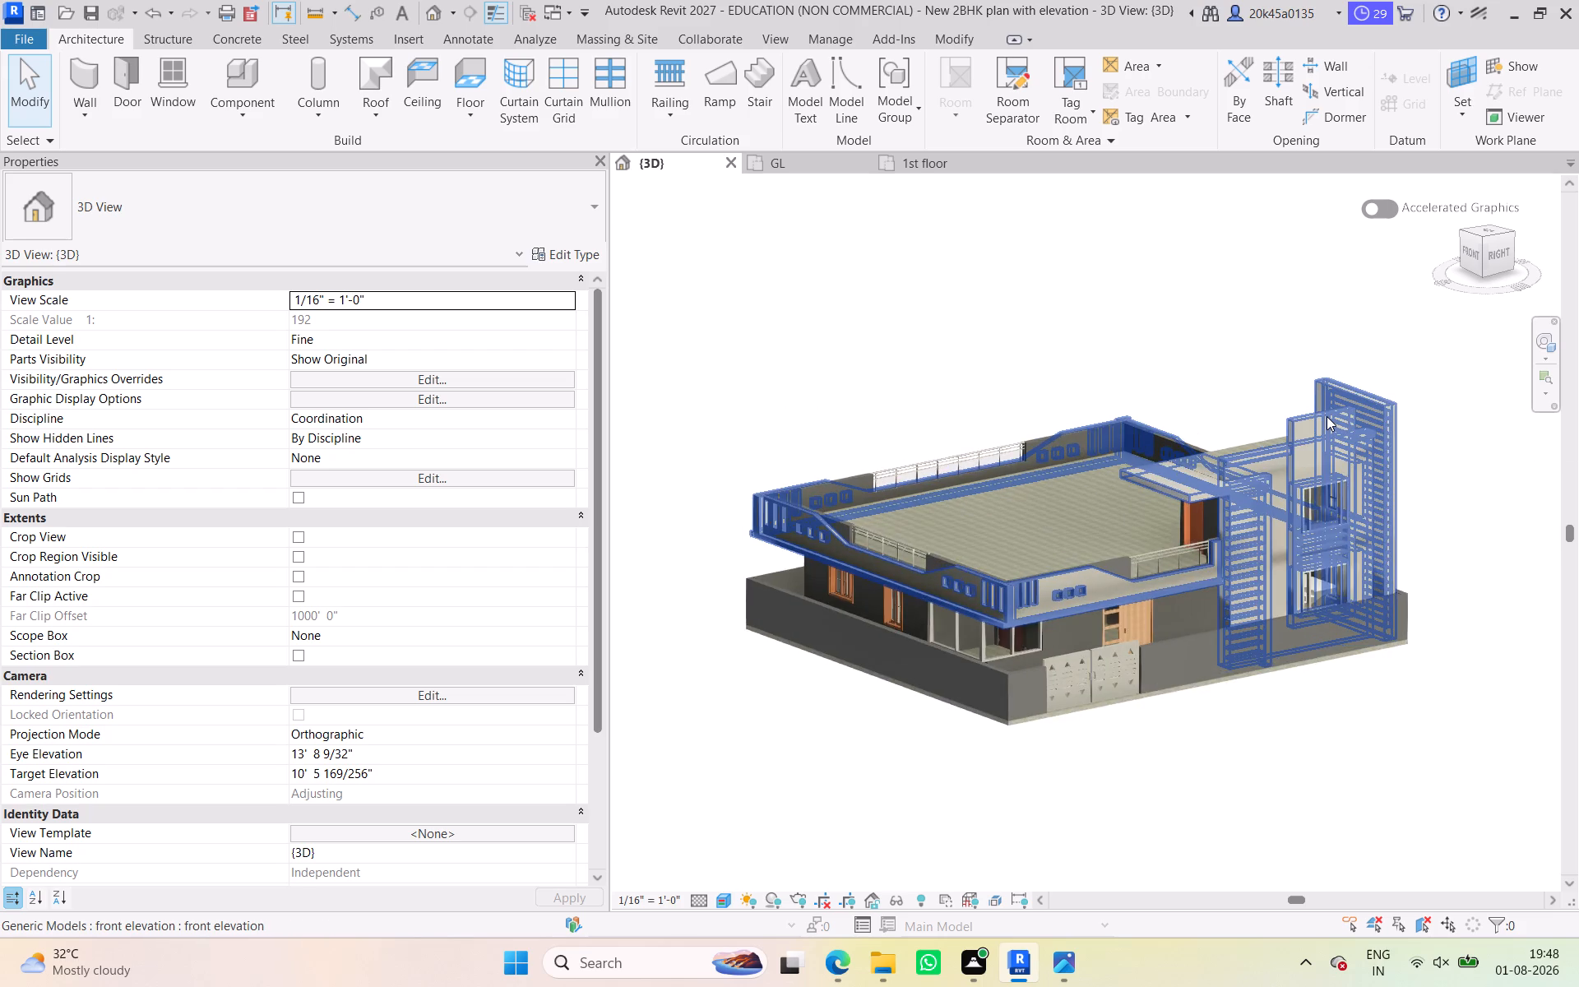
pyautogui.scroll(-2, 1327, 416)
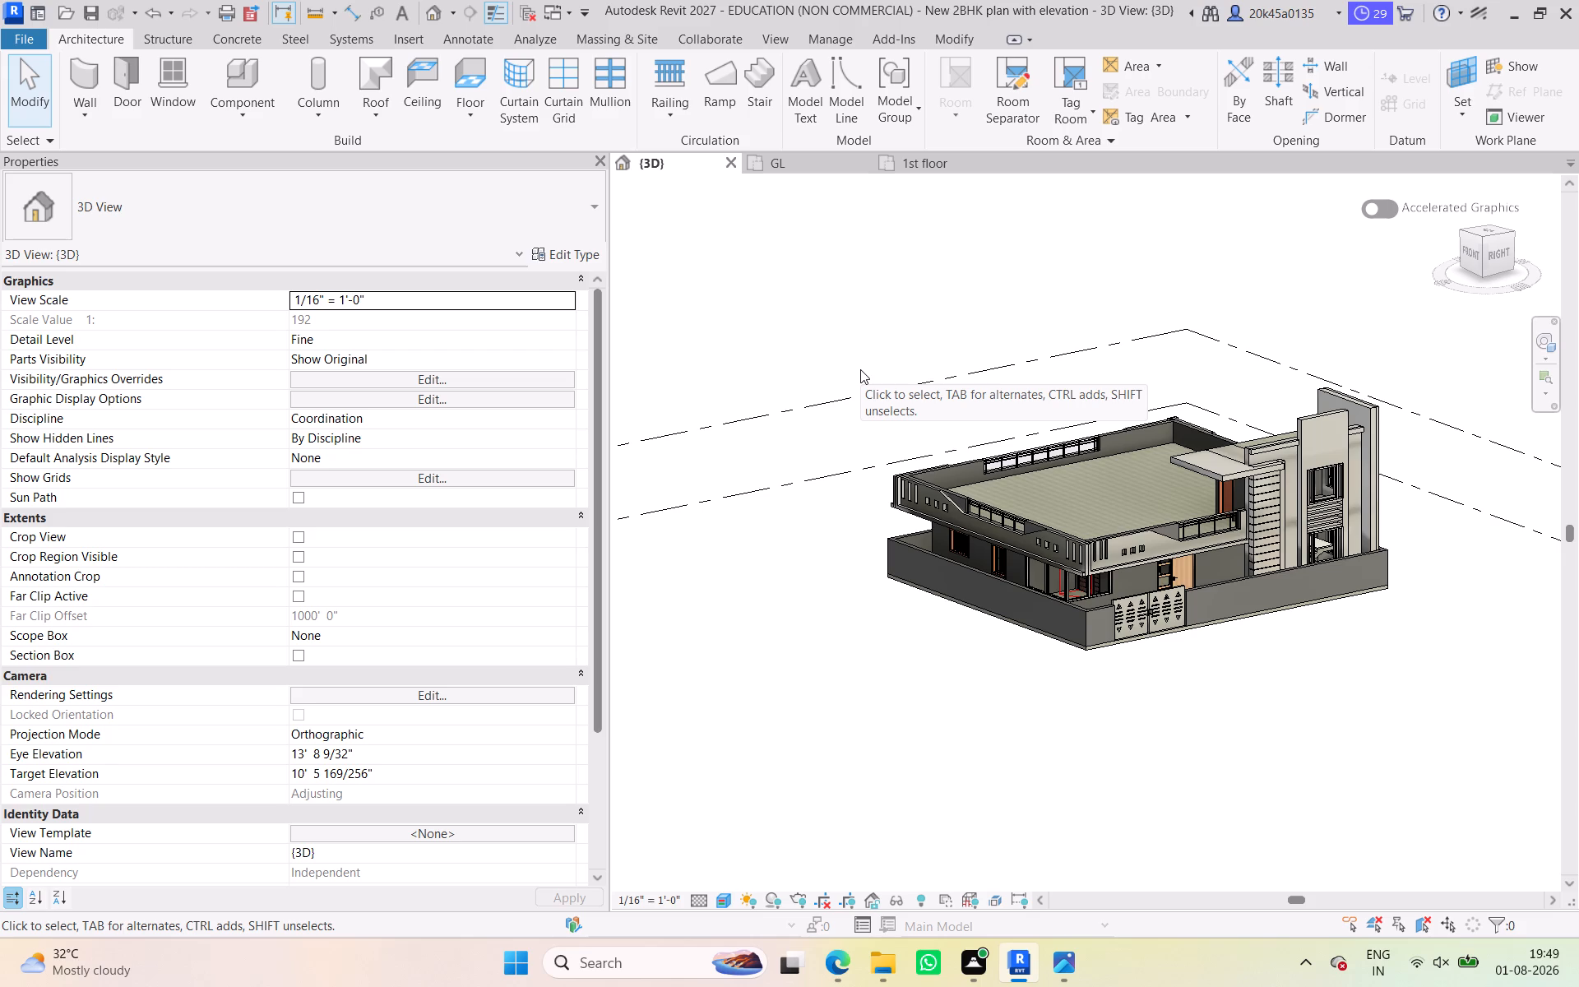
pyautogui.scroll(-2, 882, 364)
pyautogui.moveTo(882, 364); pyautogui.dragTo(829, 338, button='middle')
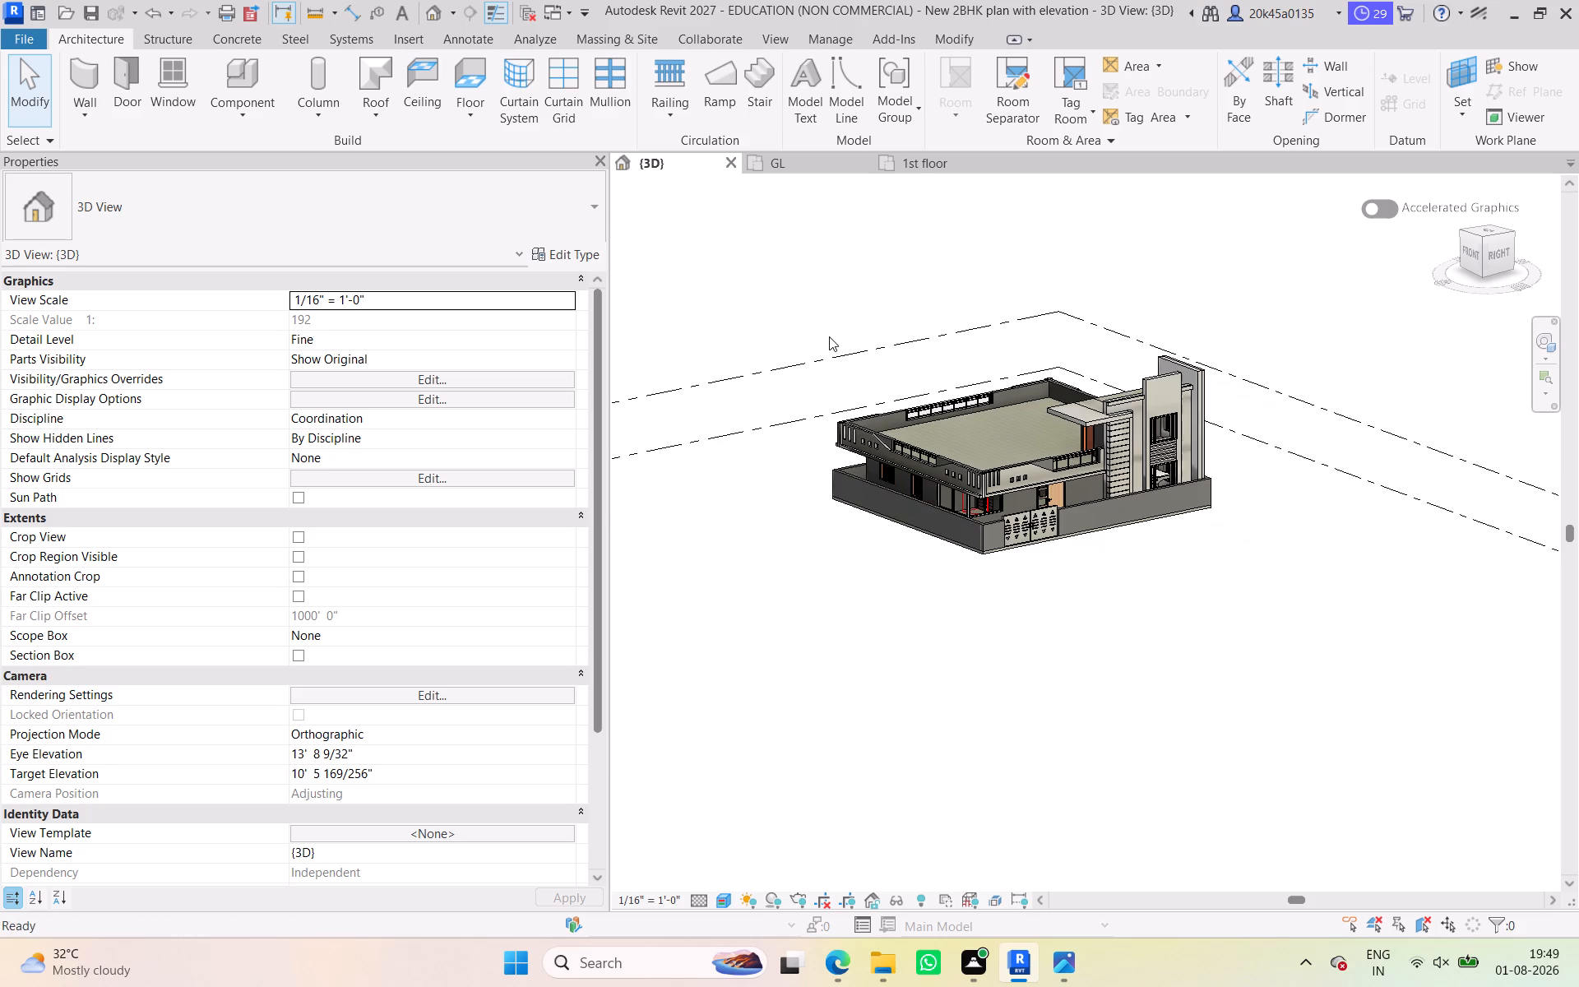
# Check the GL floor plan and return to the 3D view.
pyautogui.click(785, 165)
pyautogui.click(662, 153)
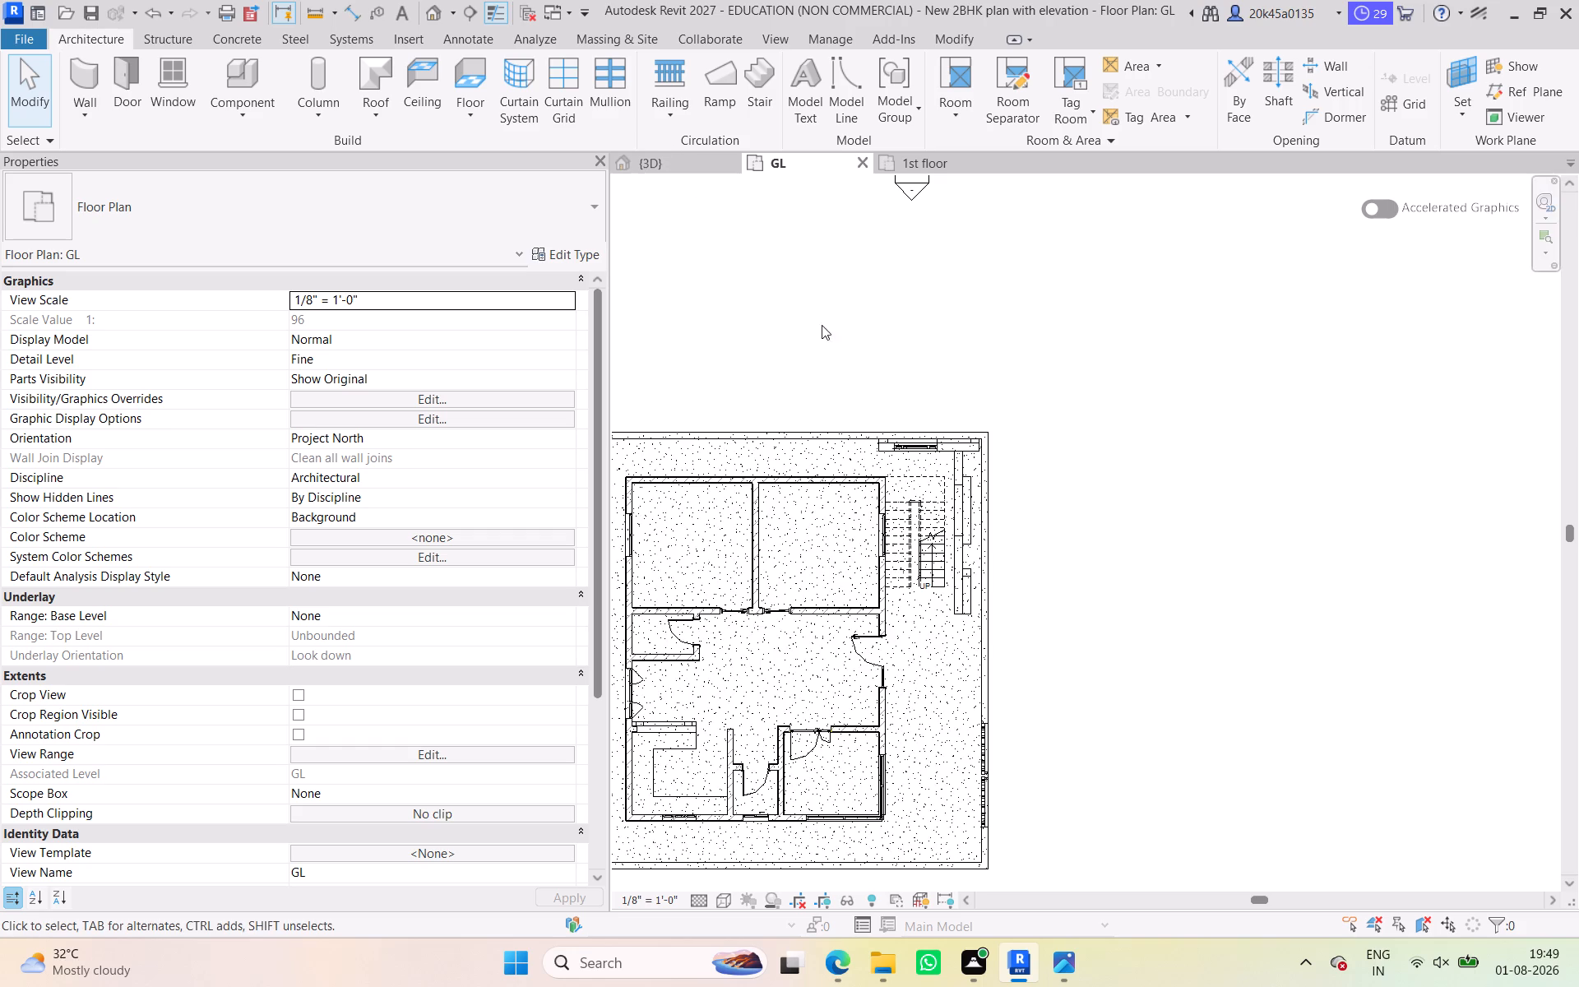
pyautogui.click(629, 132)
pyautogui.click(652, 161)
# Inspect the house's parapet, entrance and stair tower in the 3D view at close and wide range.
pyautogui.scroll(-1, 859, 350)
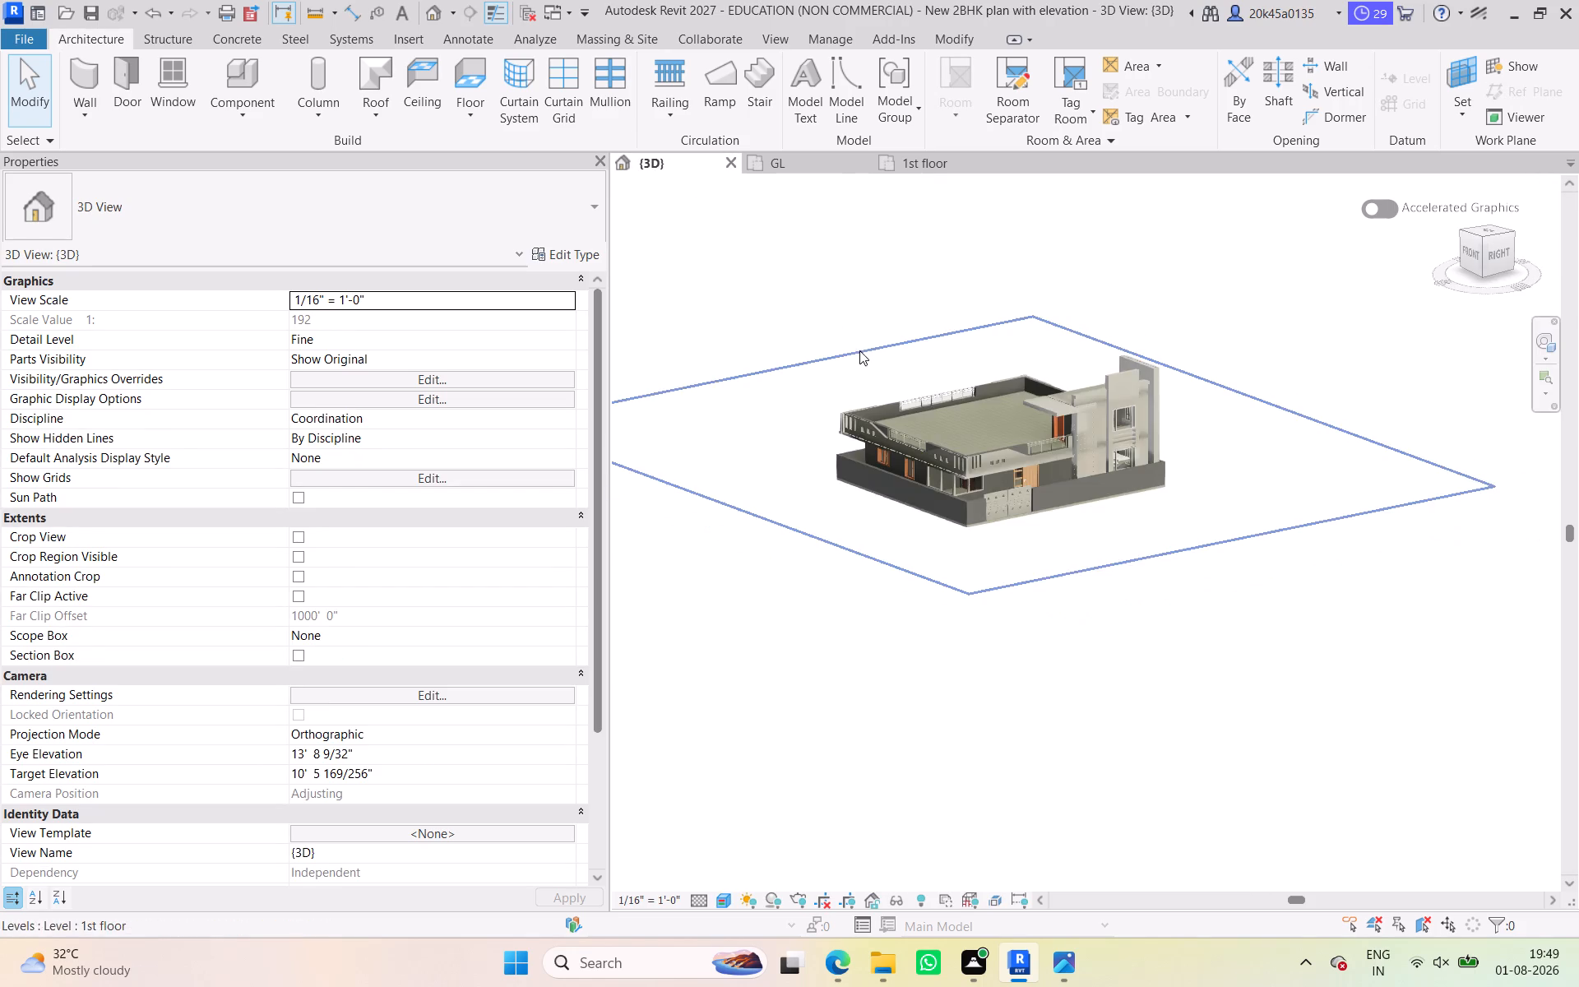
pyautogui.moveTo(862, 352); pyautogui.dragTo(796, 336, button='middle')
pyautogui.scroll(1, 950, 433)
pyautogui.moveTo(956, 443); pyautogui.dragTo(1004, 521, button='middle')
pyautogui.scroll(2, 1058, 494)
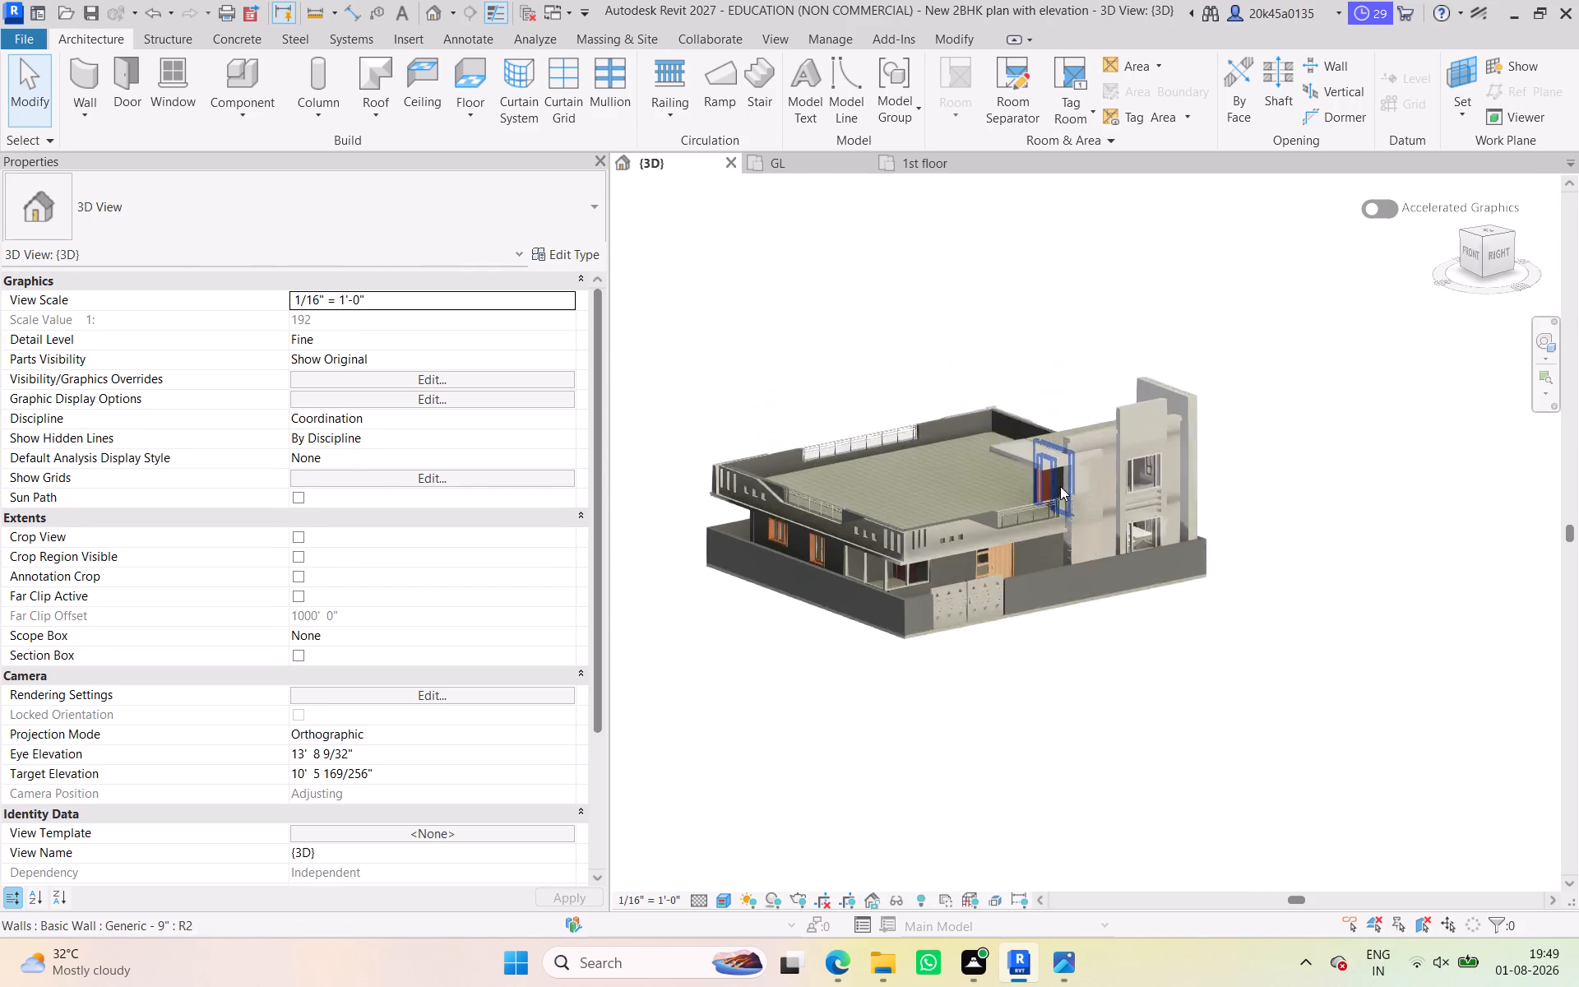
pyautogui.scroll(2, 1060, 486)
pyautogui.moveTo(1066, 486); pyautogui.dragTo(1079, 515, button='middle')
pyautogui.scroll(-3, 1044, 457)
pyautogui.moveTo(1044, 457); pyautogui.dragTo(1083, 429, button='middle')
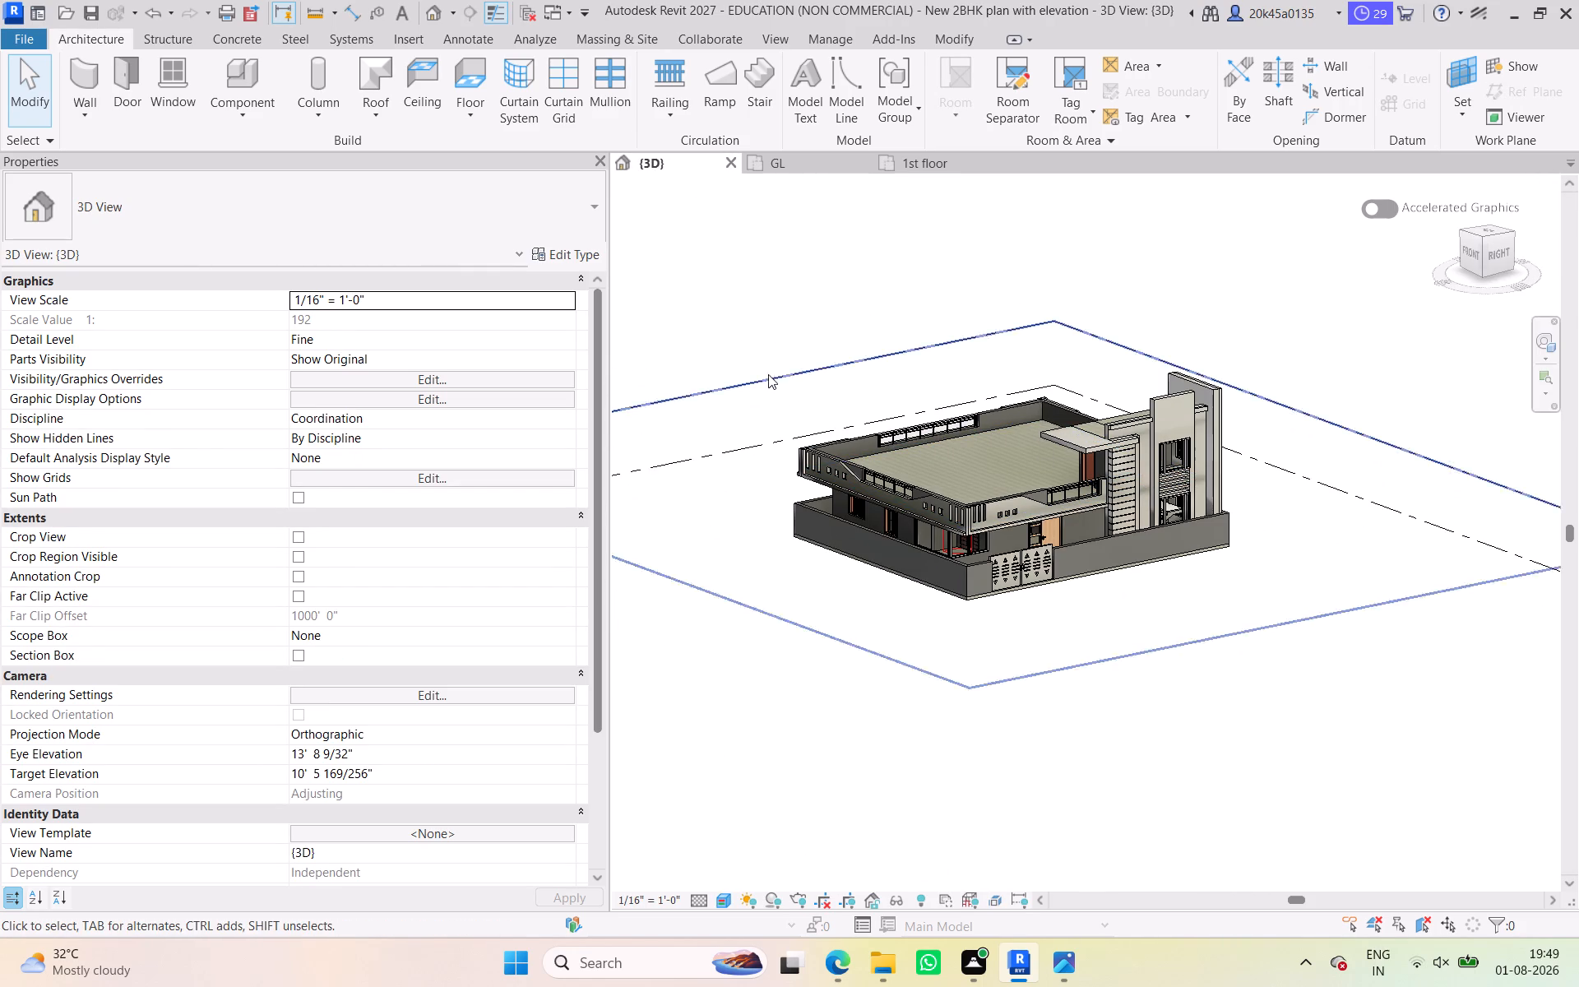
pyautogui.moveTo(961, 418); pyautogui.dragTo(984, 457, button='middle')
pyautogui.scroll(1, 982, 456)
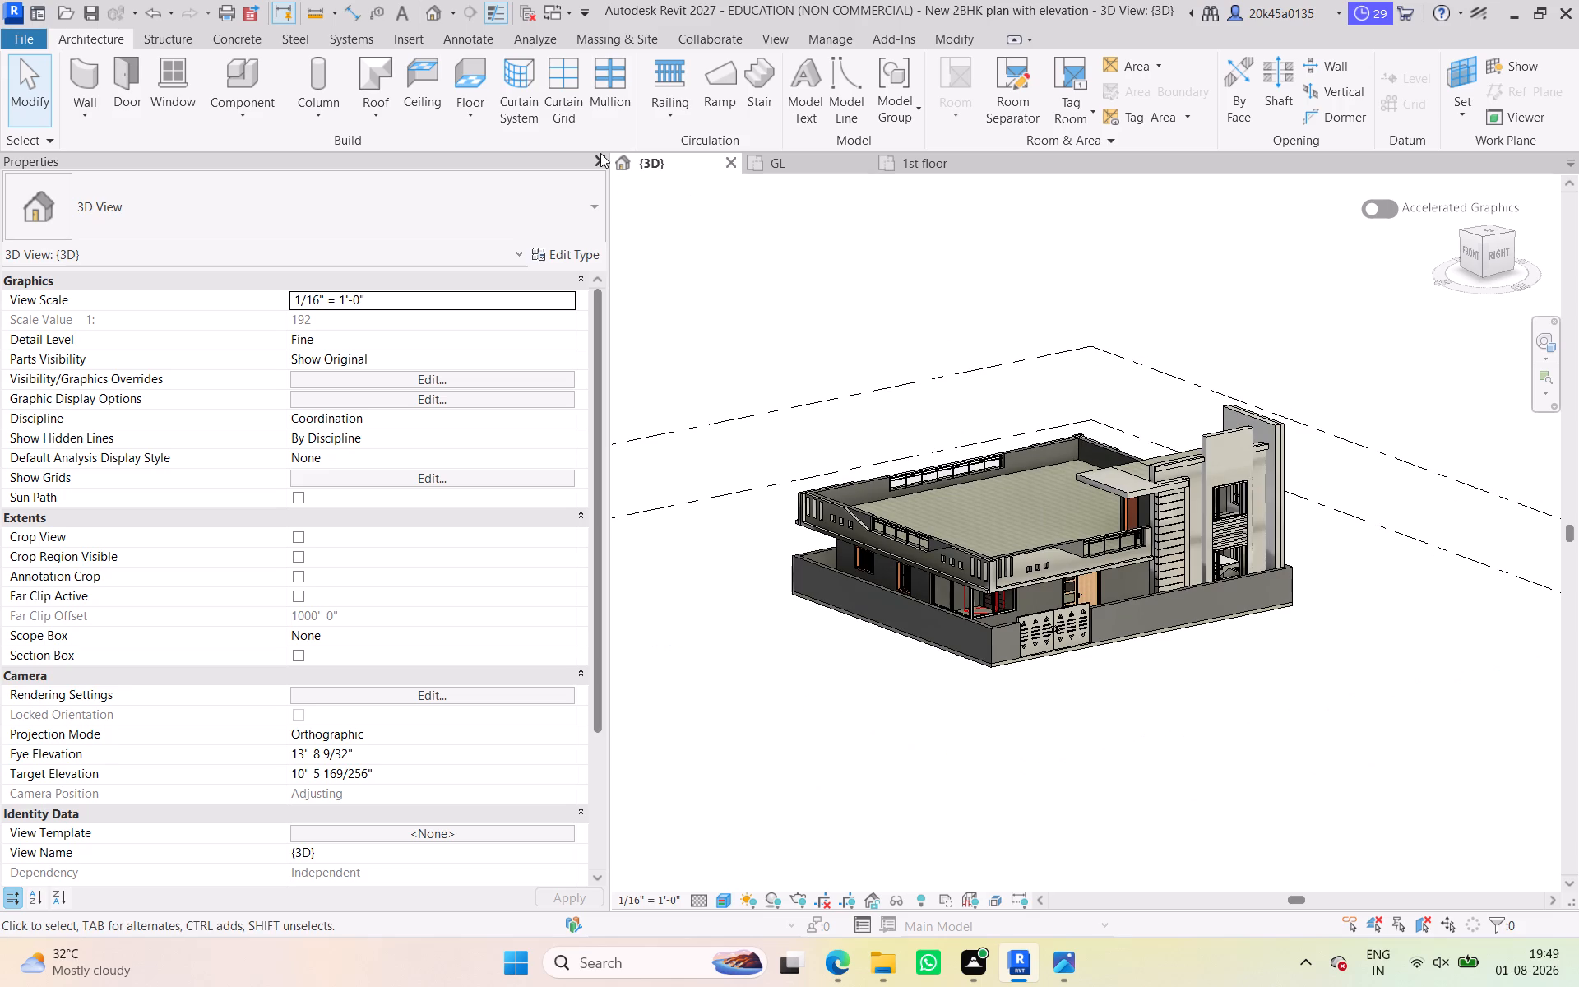
pyautogui.scroll(2, 992, 527)
pyautogui.moveTo(993, 529); pyautogui.dragTo(956, 483, button='middle')
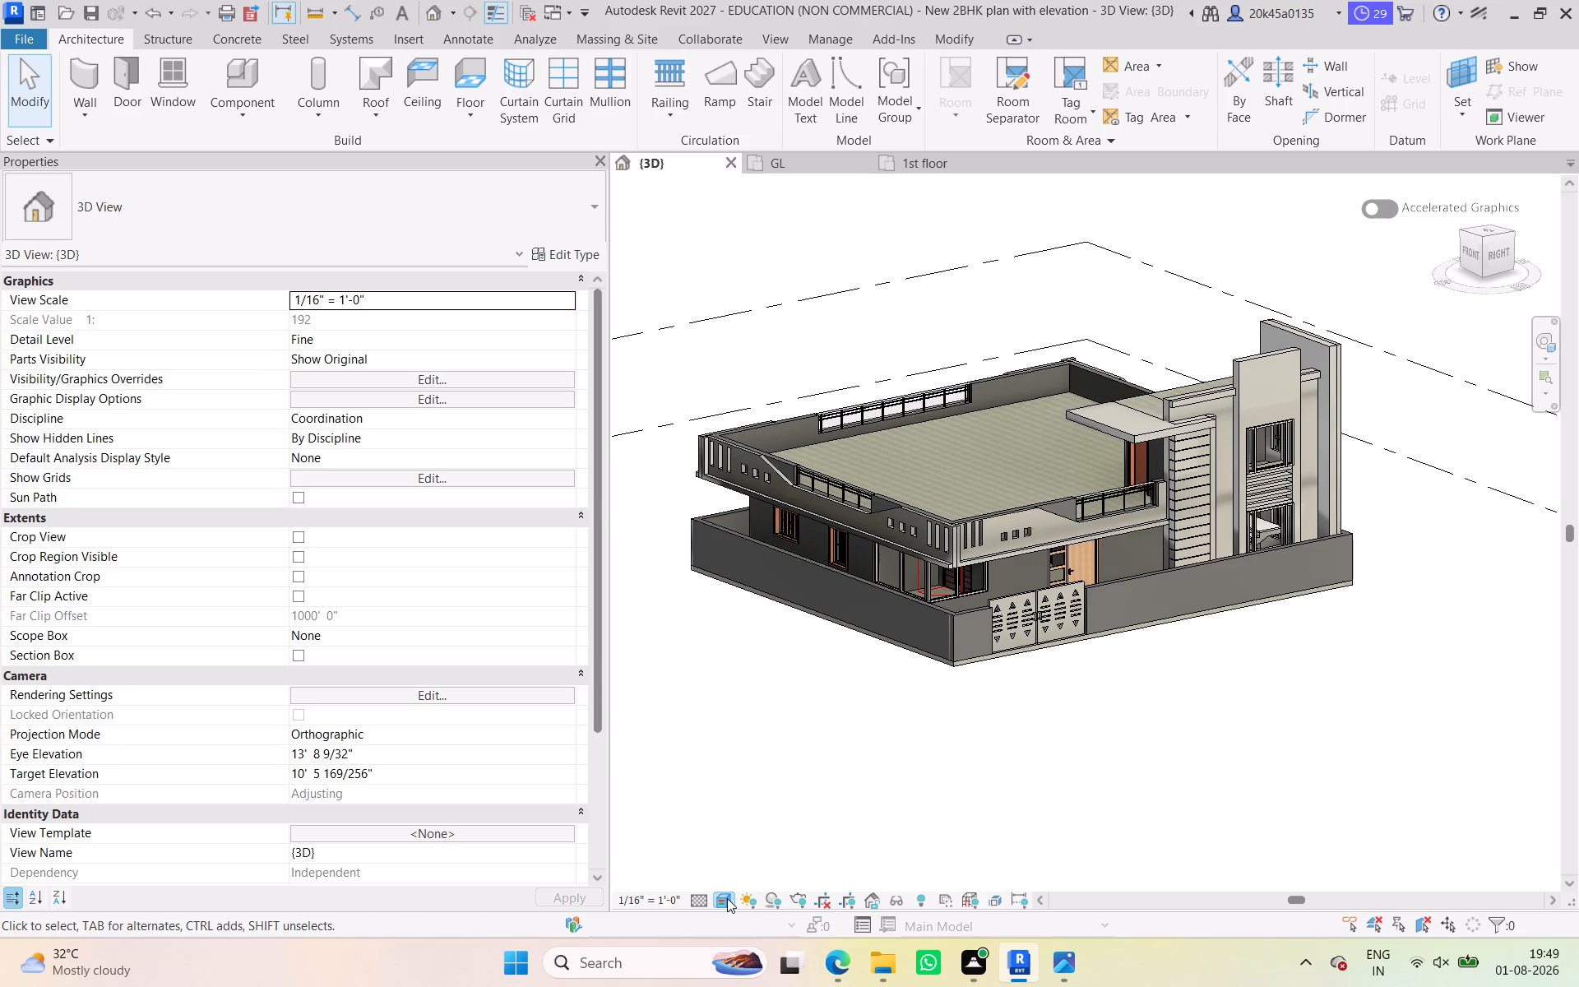
# Change the 3D view's visual style to a flat display of material colours and surface textures.
pyautogui.click(727, 898)
pyautogui.click(757, 865)
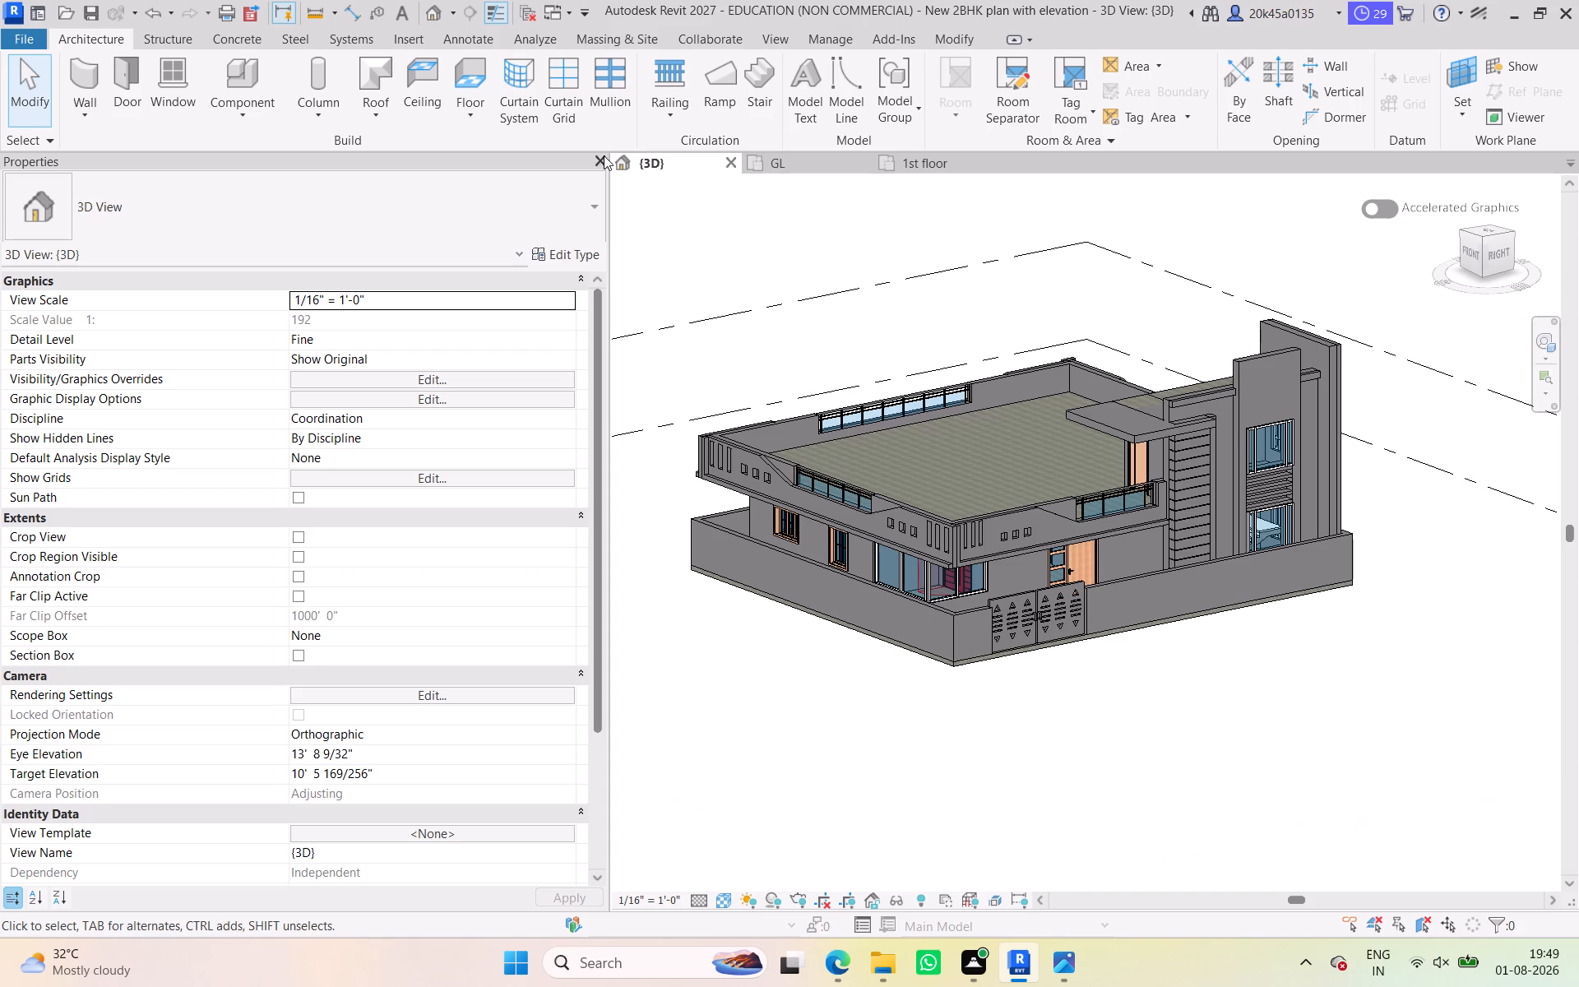
# Close the Properties palette and centre the house in the enlarged 3D view.
pyautogui.click(580, 159)
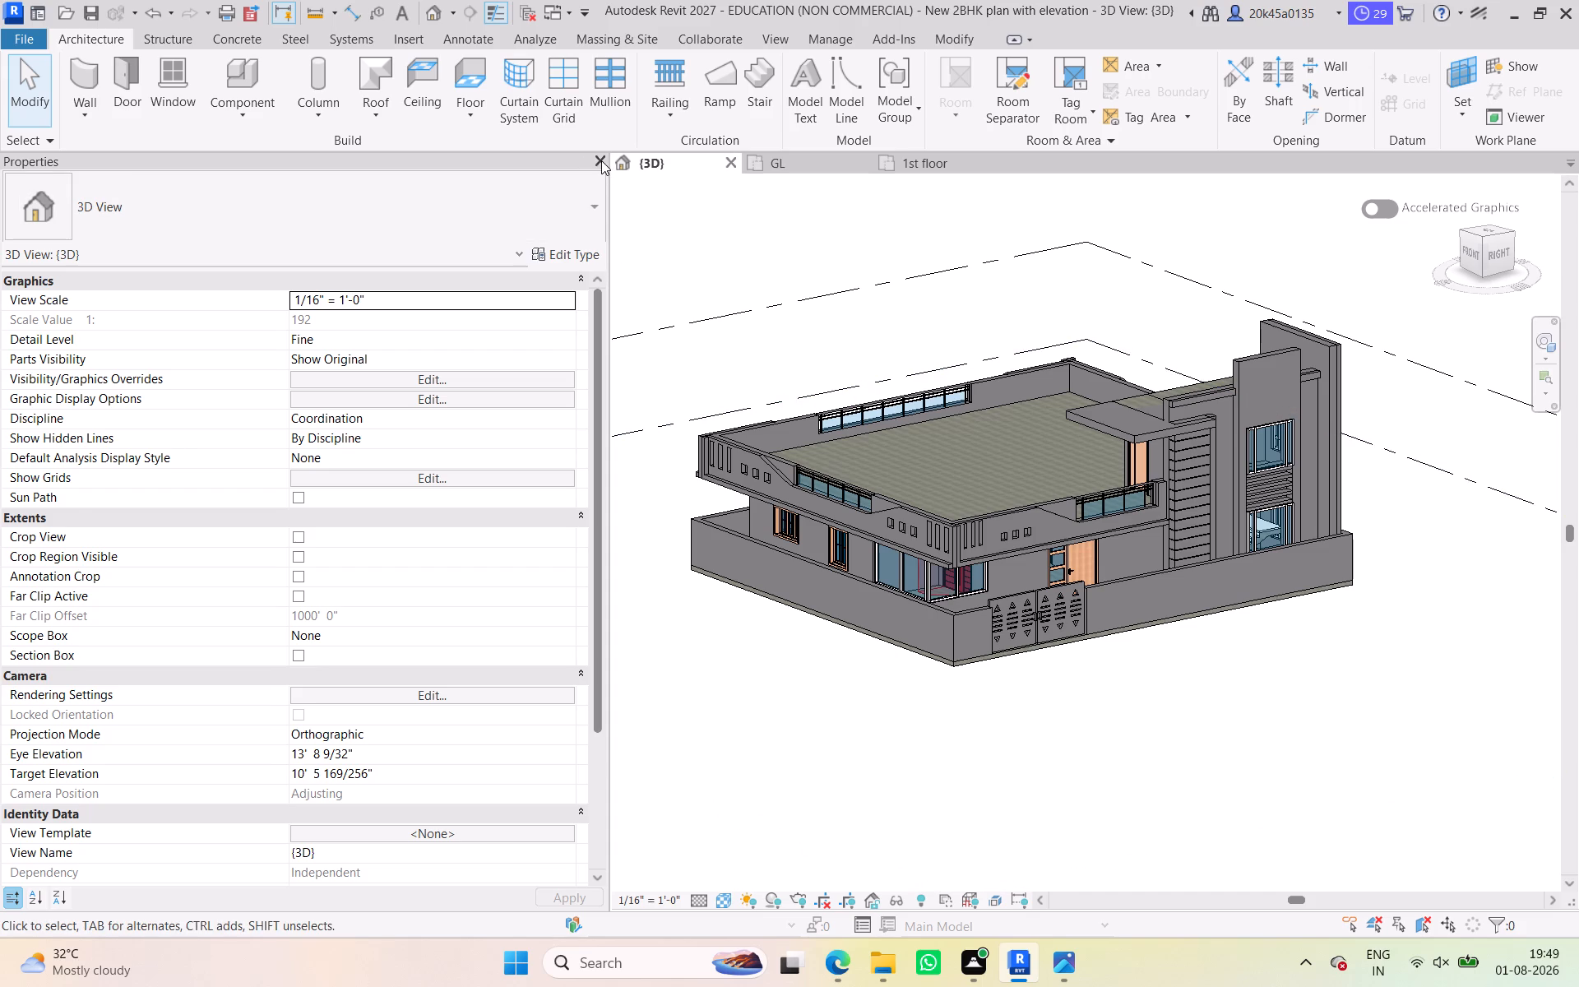
pyautogui.click(601, 160)
pyautogui.moveTo(710, 493); pyautogui.dragTo(1012, 513, button='middle')
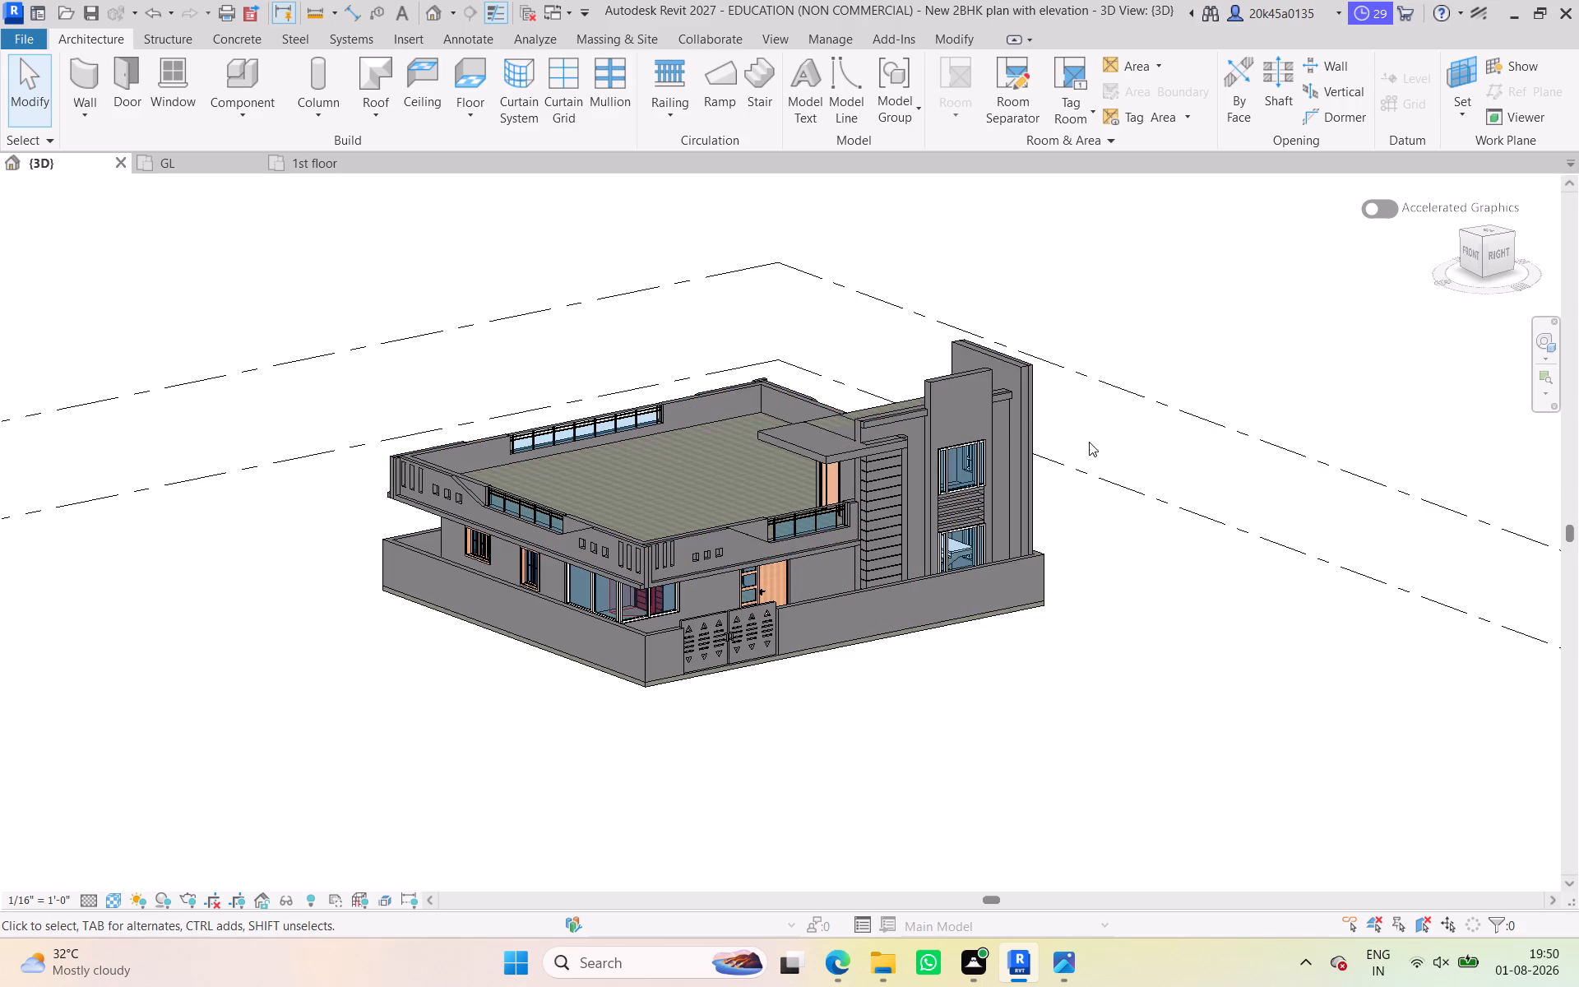
# Examine the front elevation's louvred tower, parapet cut-outs, railings and gate up close.
pyautogui.click(1110, 331)
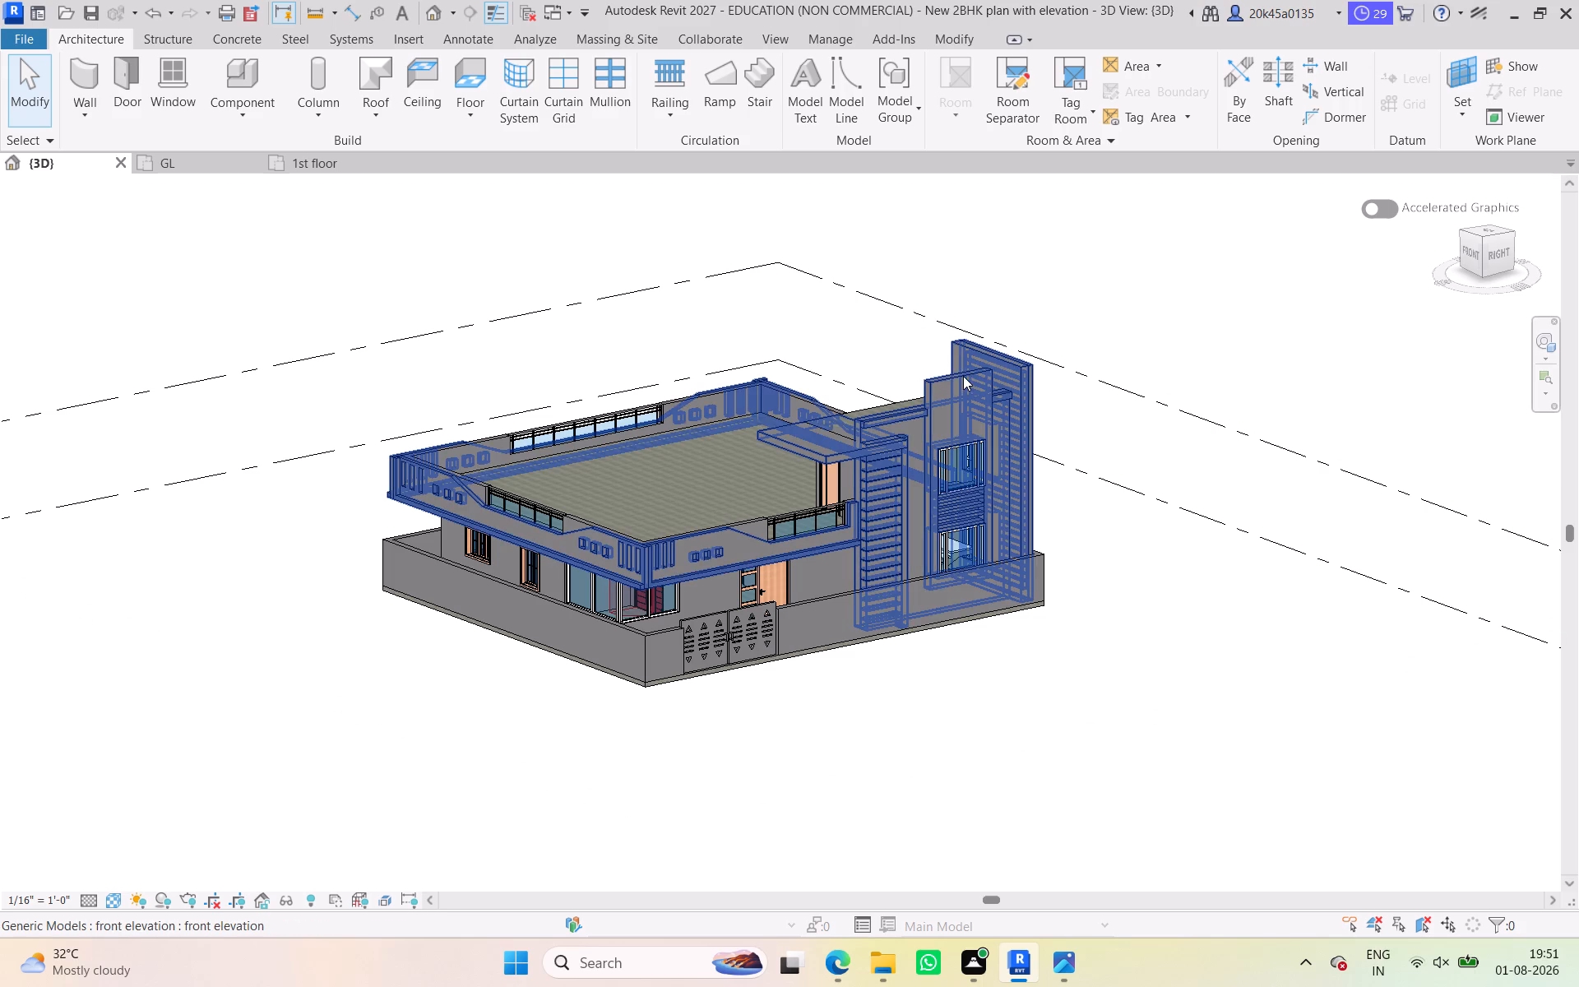
pyautogui.scroll(4, 849, 557)
pyautogui.moveTo(875, 563); pyautogui.dragTo(897, 604, button='middle')
pyautogui.scroll(4, 943, 636)
pyautogui.middleClick(944, 623)
pyautogui.scroll(-4, 944, 623)
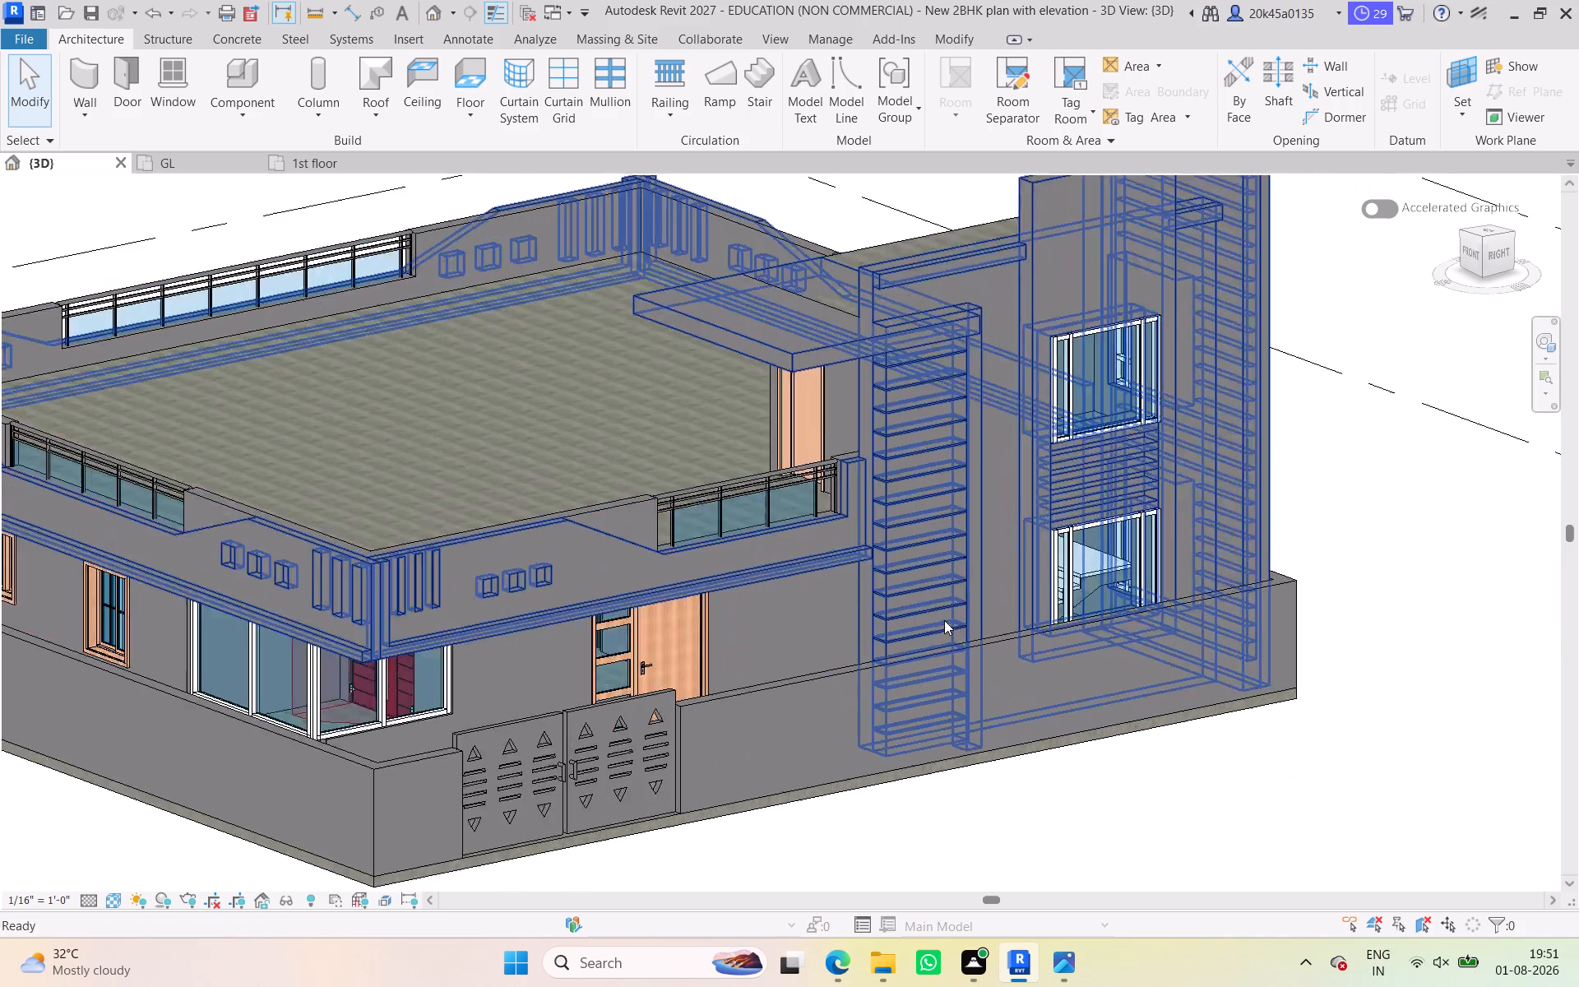
pyautogui.scroll(-3, 942, 601)
pyautogui.moveTo(930, 577); pyautogui.dragTo(866, 495, button='middle')
pyautogui.click(856, 719)
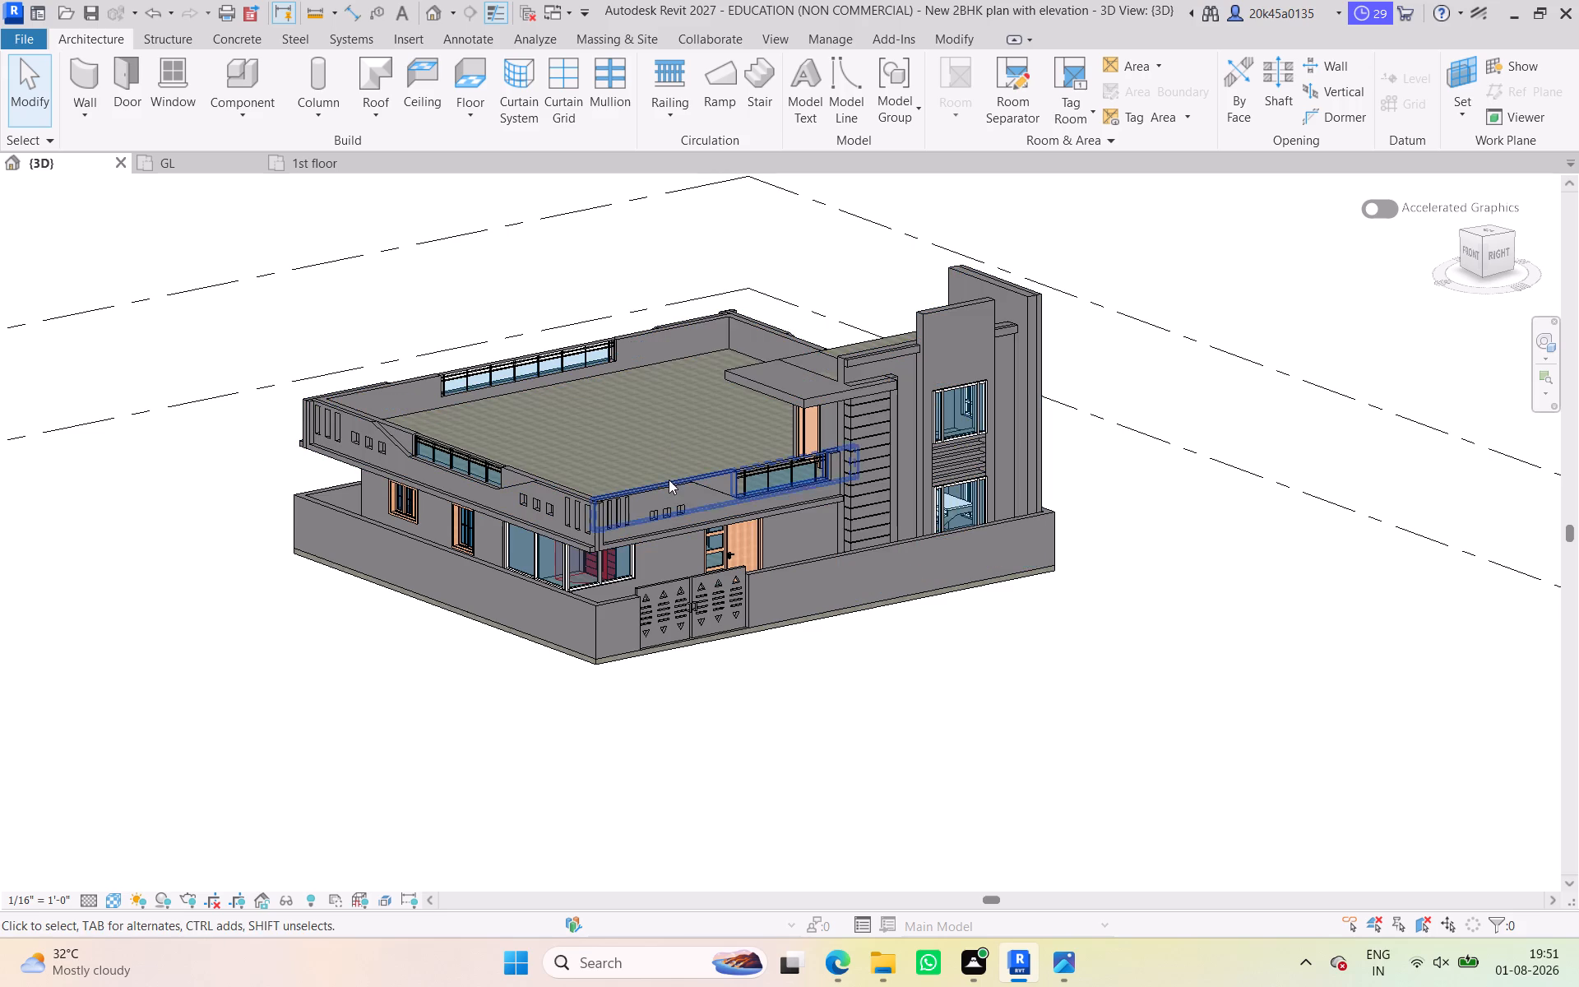
pyautogui.scroll(3, 688, 521)
pyautogui.moveTo(695, 524); pyautogui.dragTo(786, 578, button='middle')
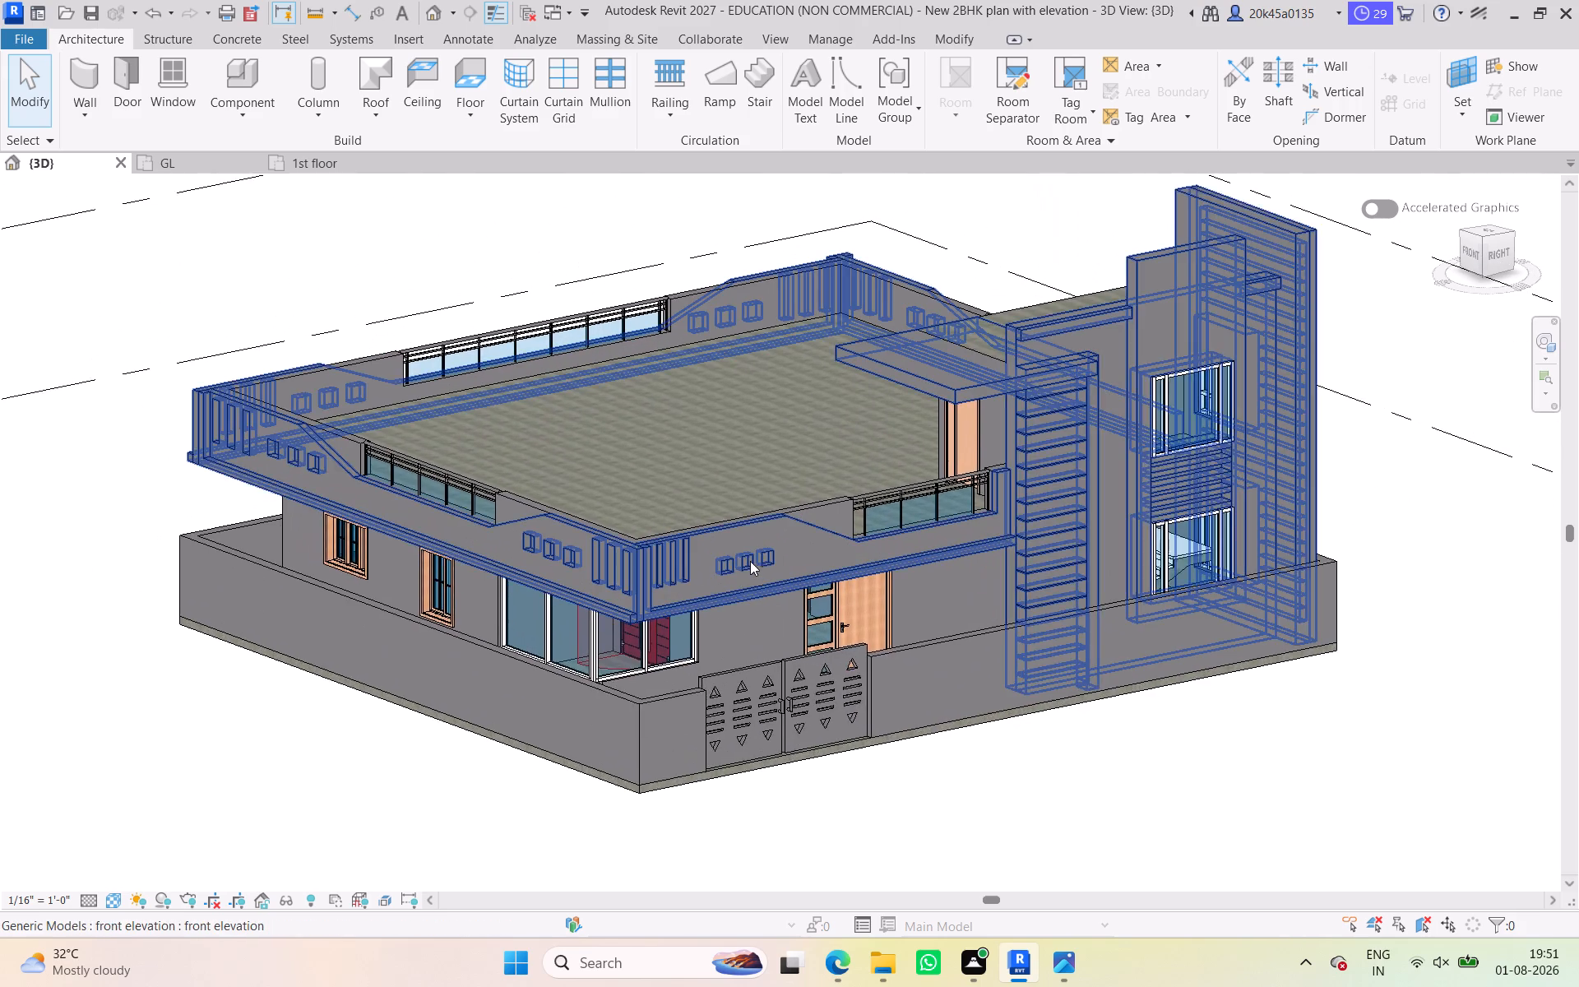
pyautogui.scroll(1, 744, 555)
pyautogui.moveTo(744, 555); pyautogui.dragTo(766, 582, button='middle')
pyautogui.scroll(-4, 766, 577)
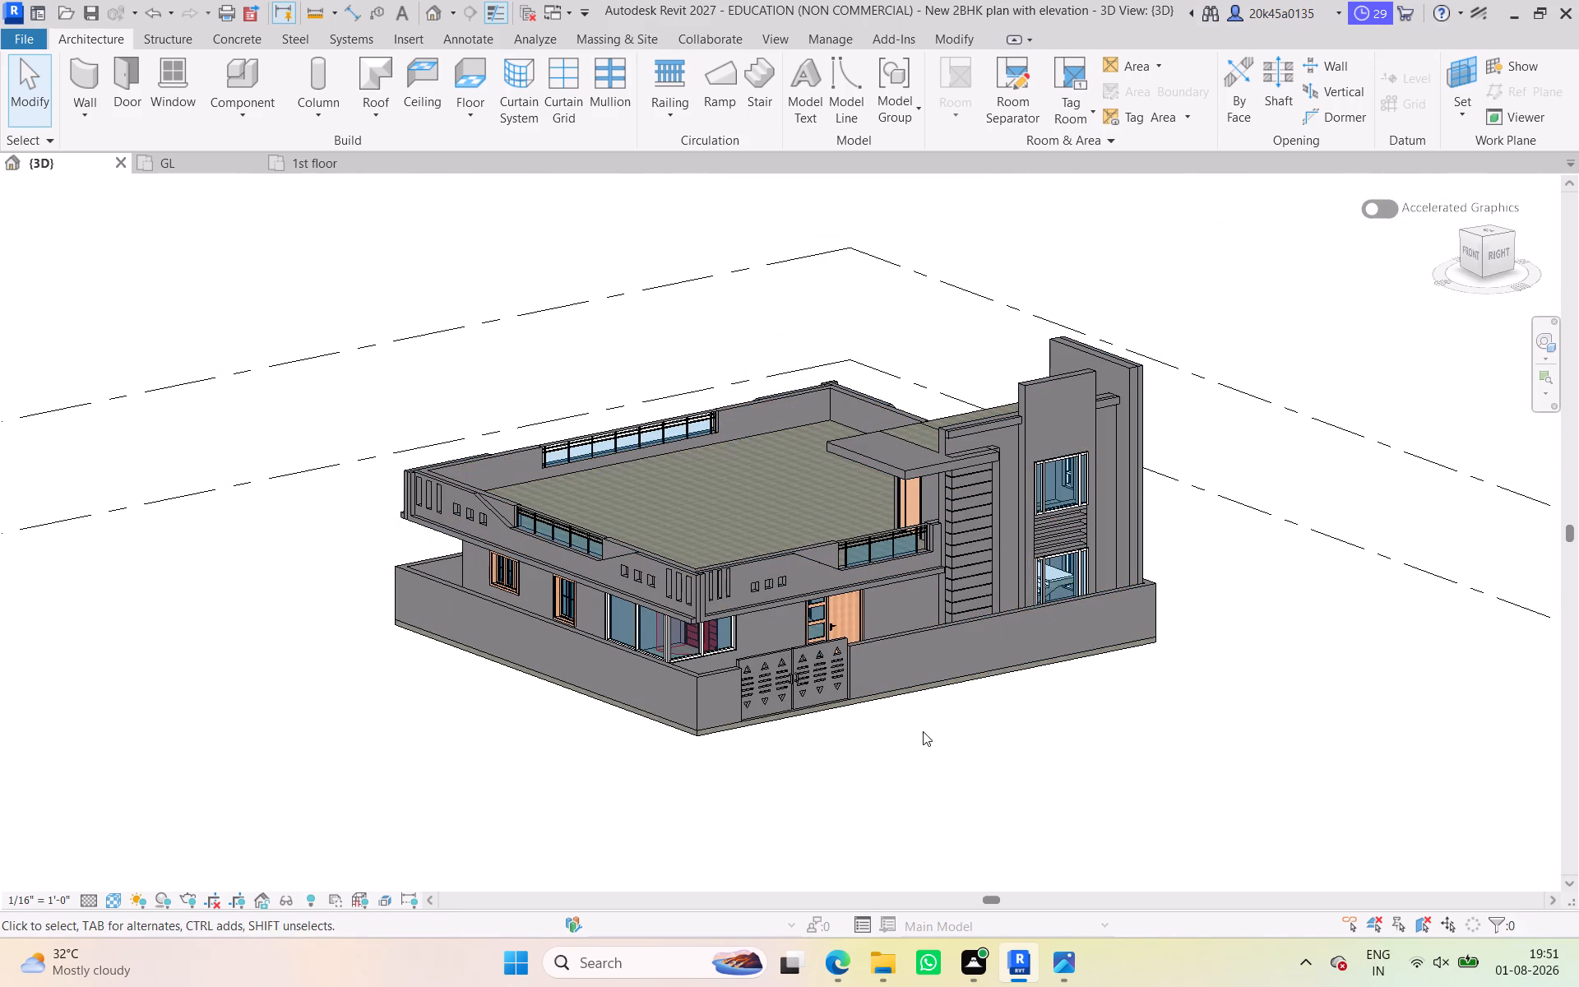
pyautogui.click(924, 732)
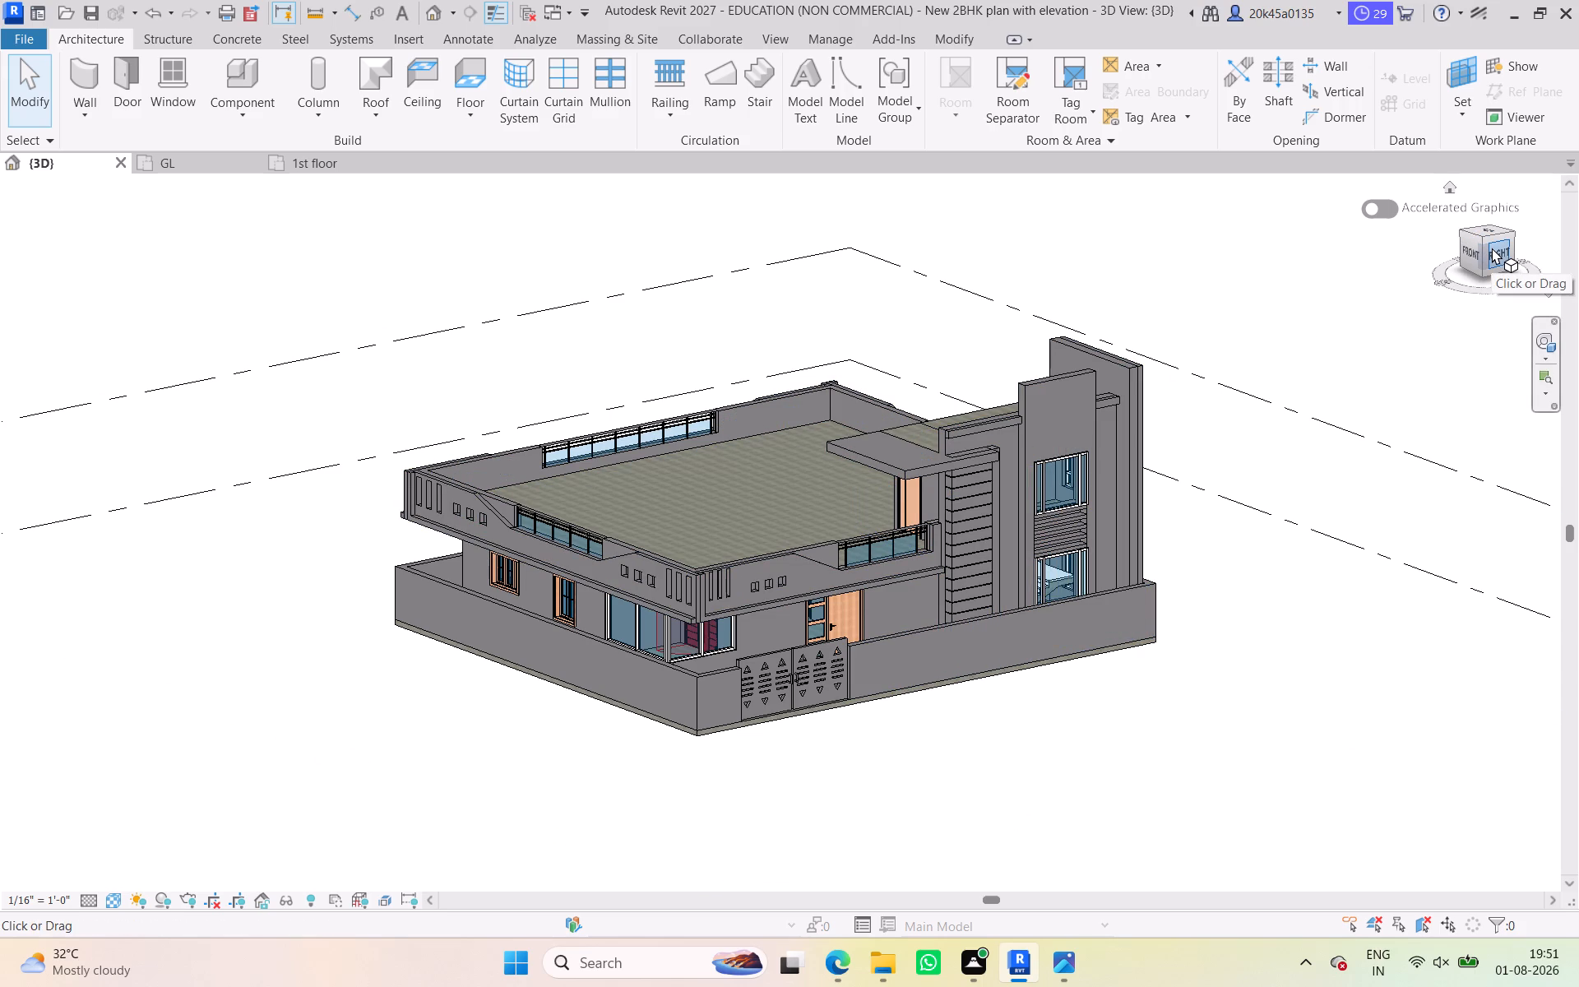
# Examine the house from the right, back and upper corners, including the terrace and stair tower.
pyautogui.moveTo(1492, 248); pyautogui.dragTo(1178, 262)
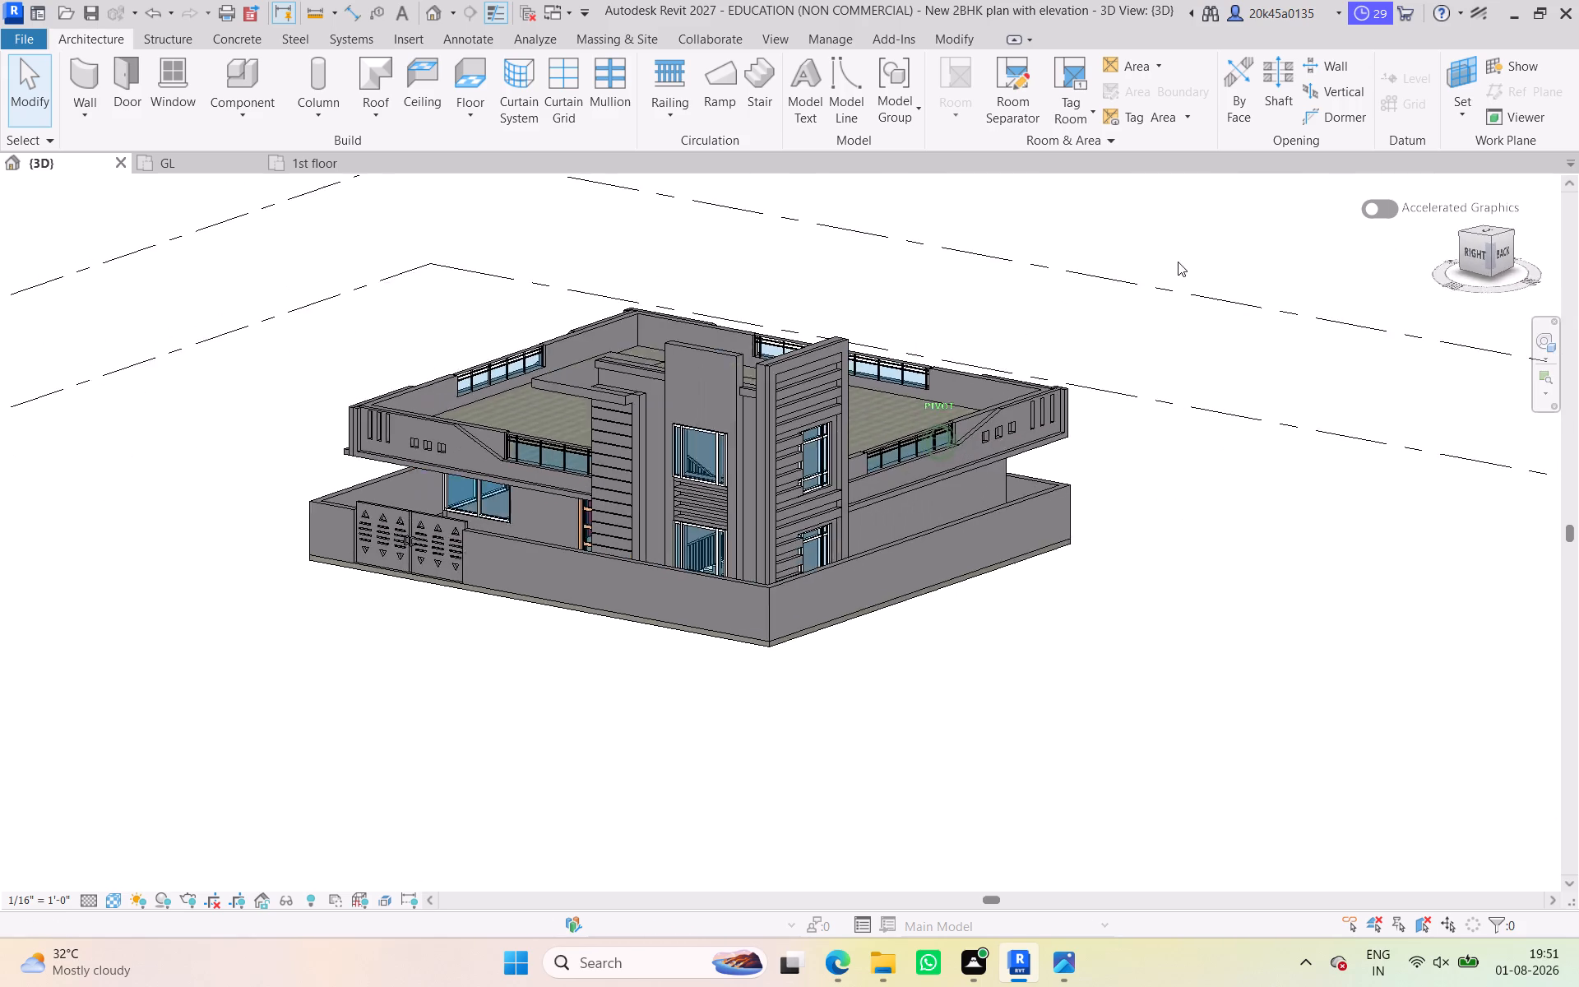
pyautogui.moveTo(1178, 262); pyautogui.dragTo(1172, 262)
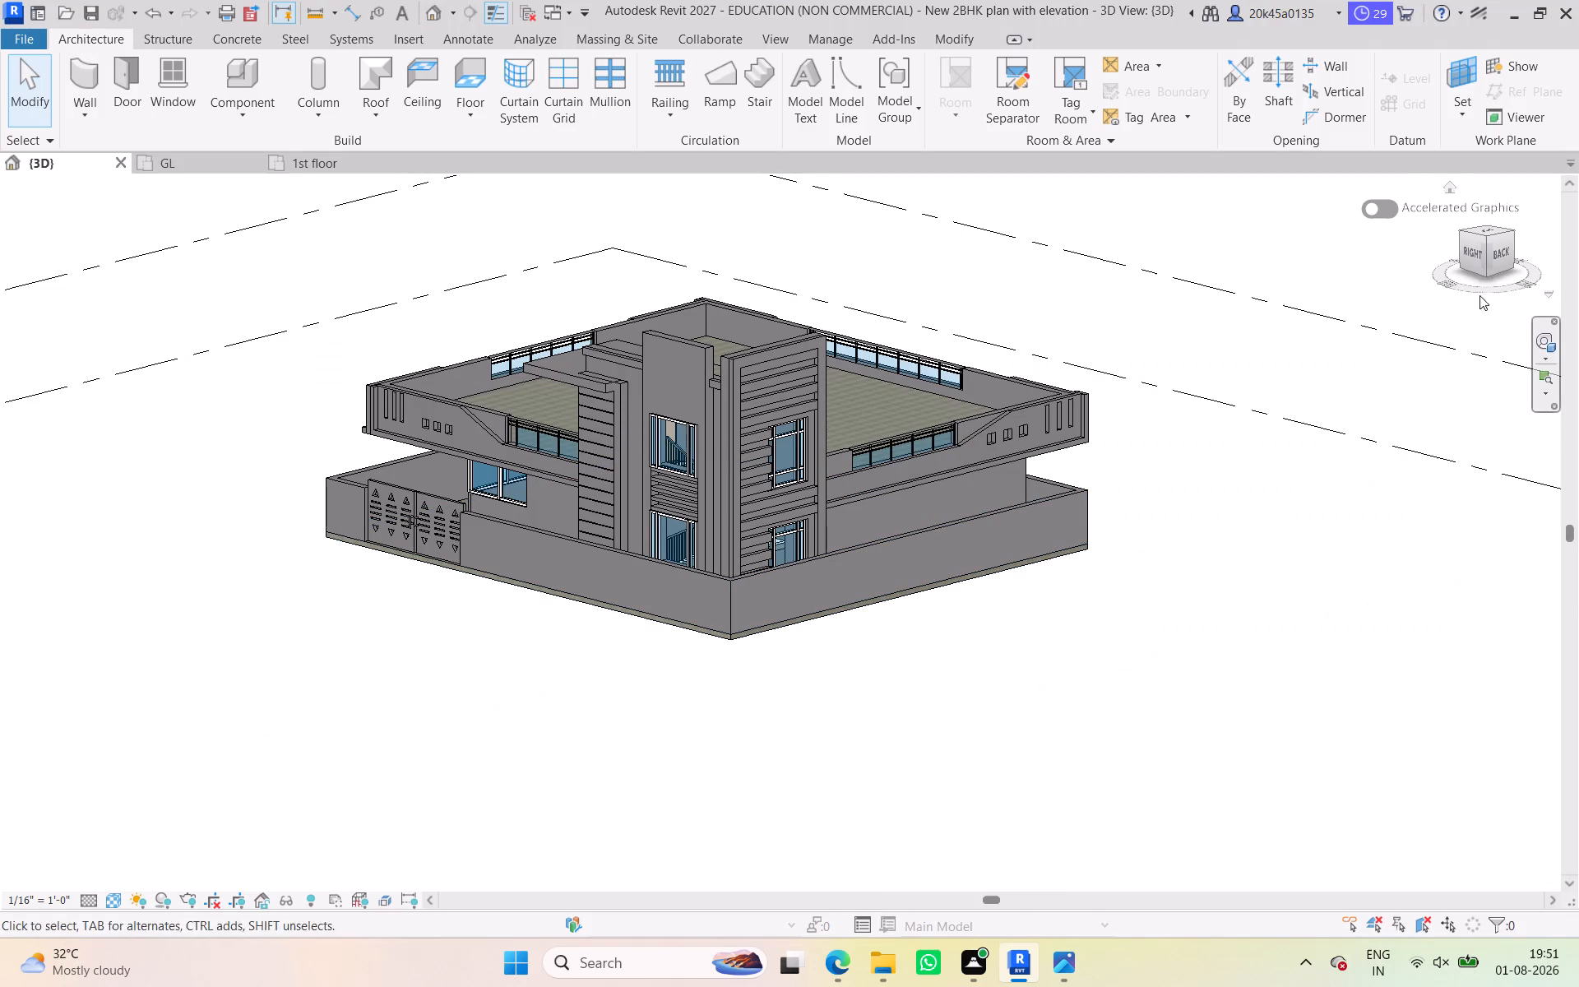
pyautogui.moveTo(1487, 259); pyautogui.dragTo(1535, 288)
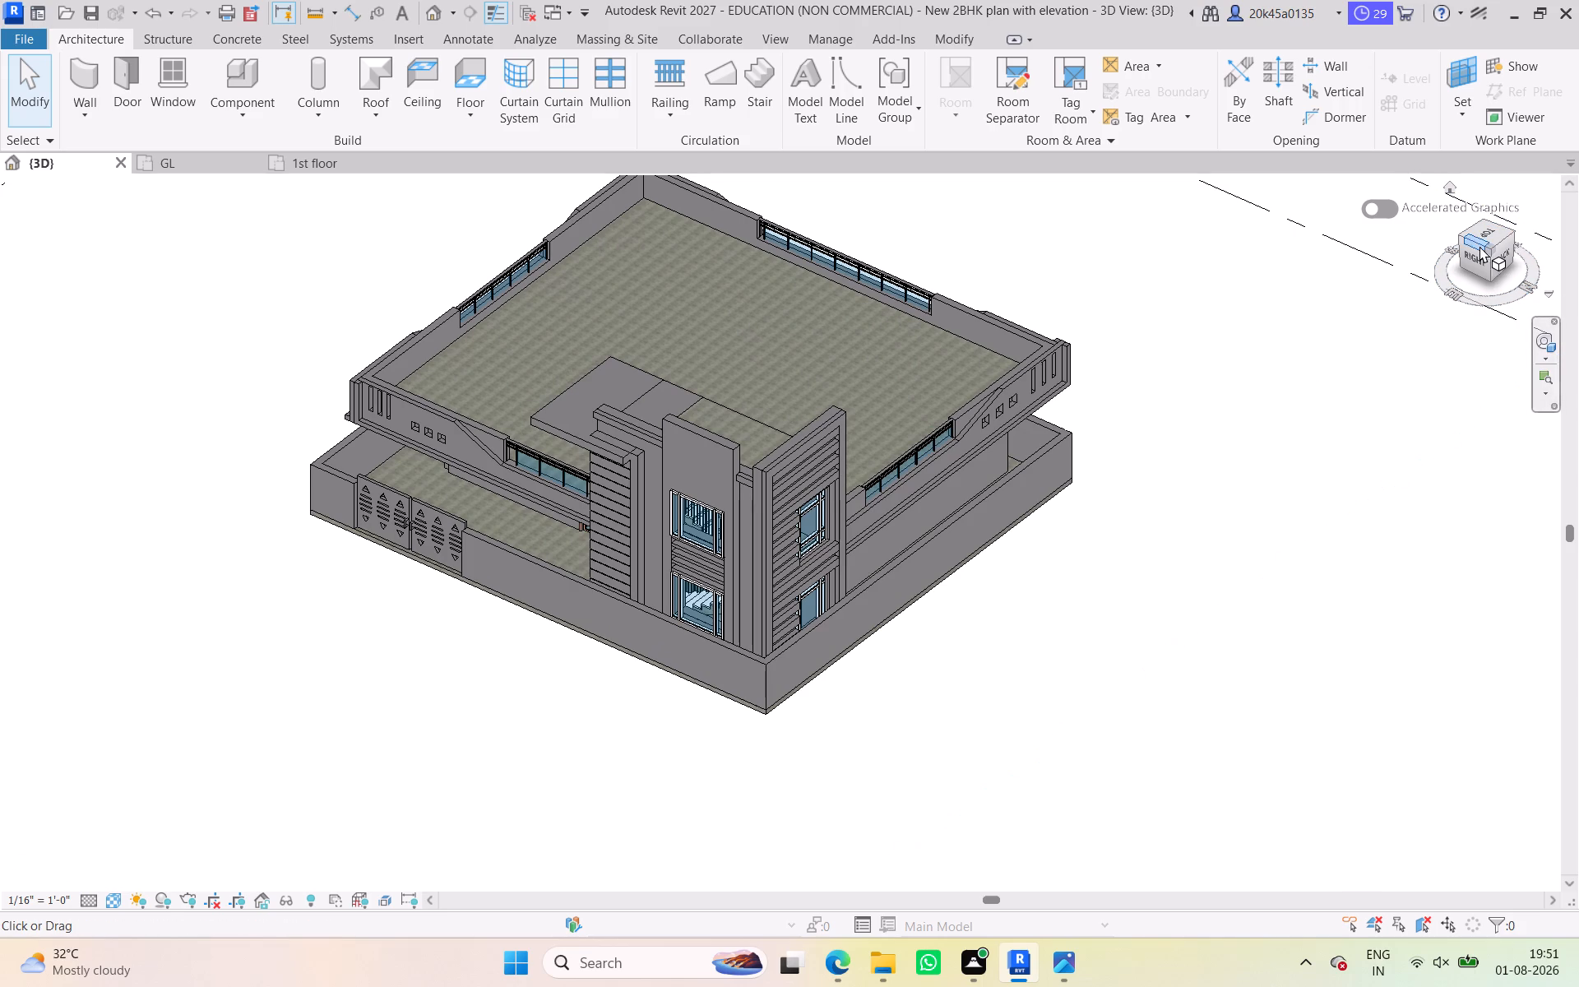
pyautogui.moveTo(1491, 245); pyautogui.dragTo(57, 243)
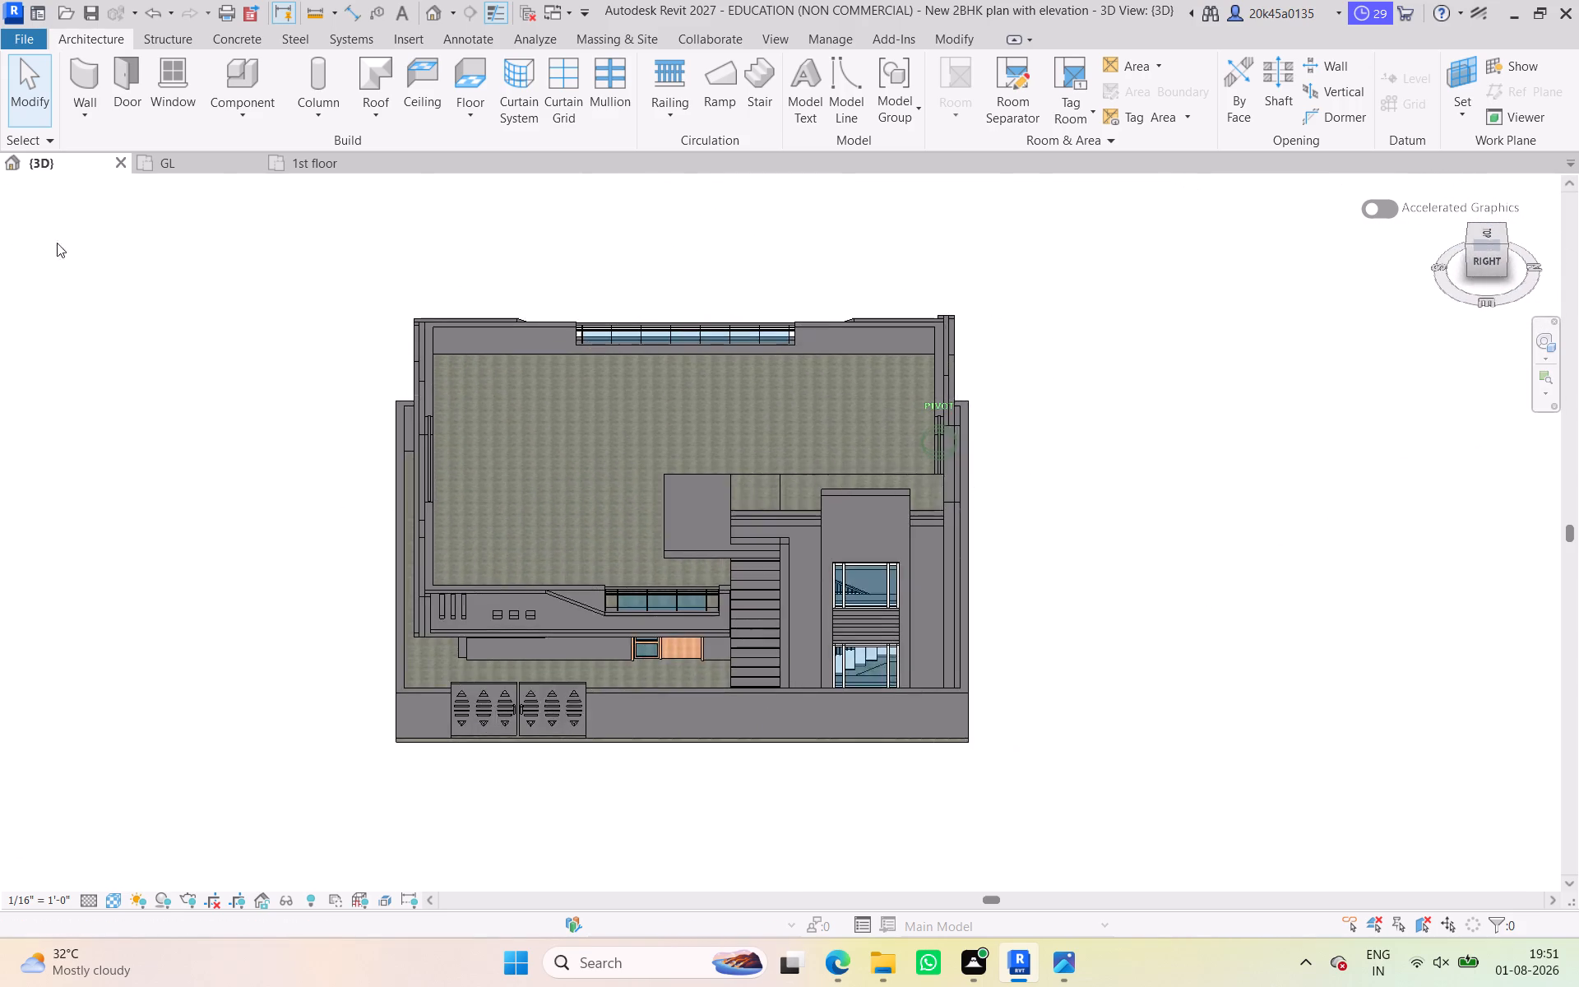
pyautogui.moveTo(57, 243); pyautogui.dragTo(301, 293)
pyautogui.scroll(-2, 1253, 428)
pyautogui.moveTo(1234, 425); pyautogui.dragTo(1127, 291, button='middle')
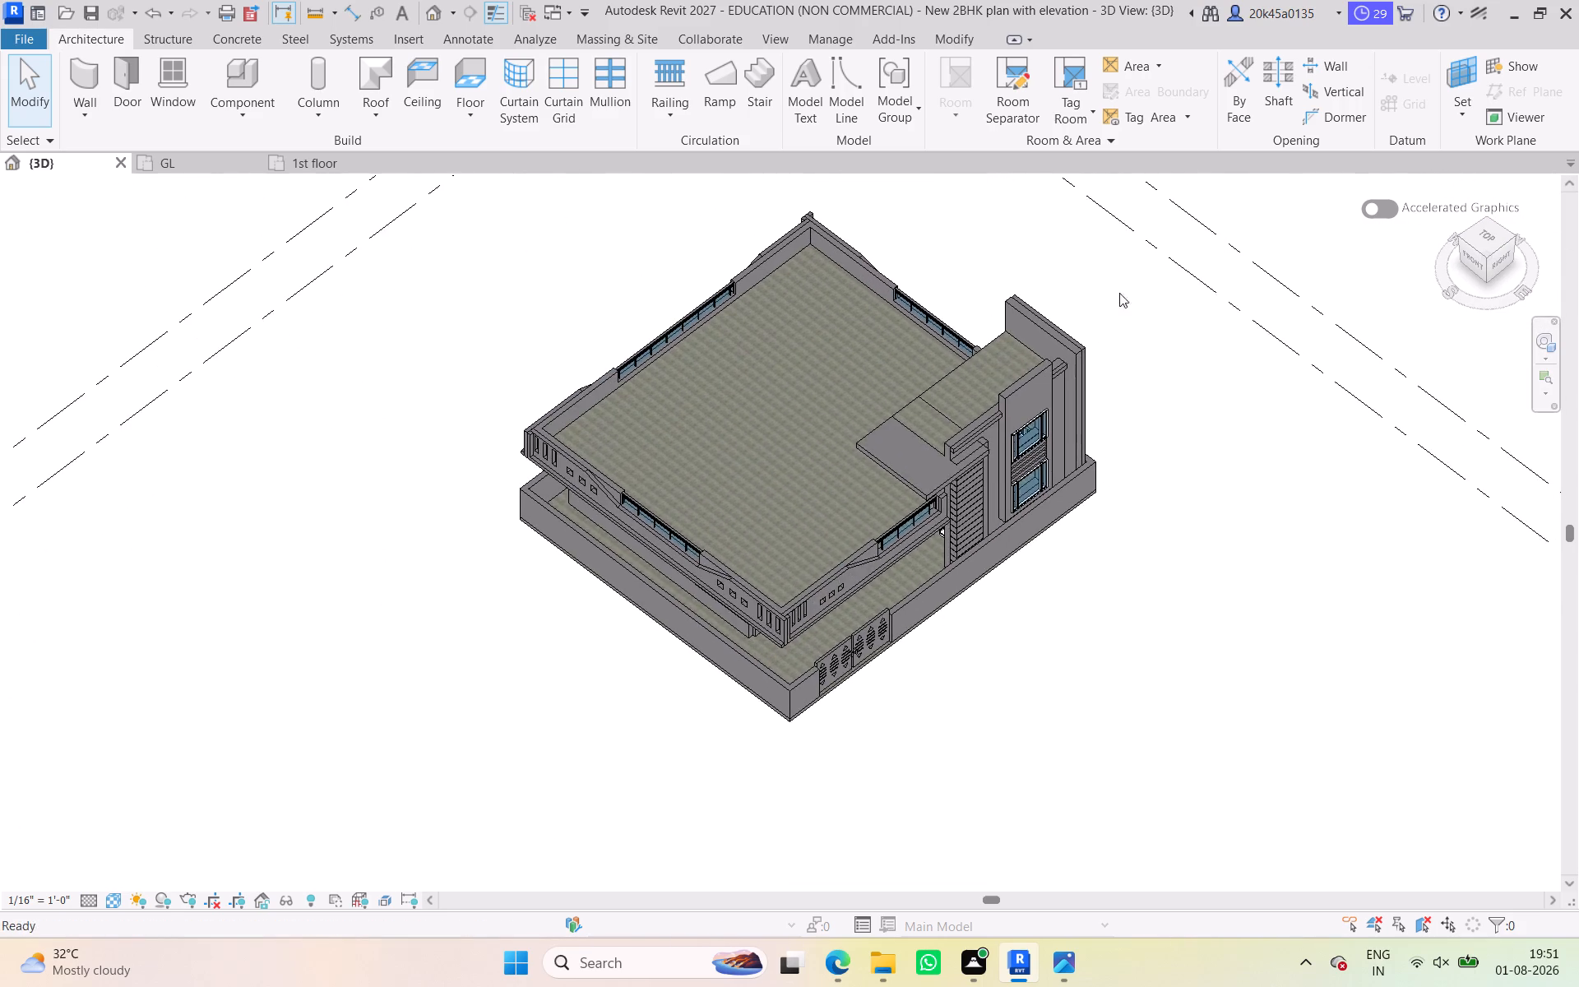
pyautogui.scroll(1, 942, 627)
pyautogui.moveTo(950, 634); pyautogui.dragTo(1100, 675, button='middle')
pyautogui.scroll(4, 946, 695)
pyautogui.moveTo(941, 693); pyautogui.dragTo(997, 679, button='middle')
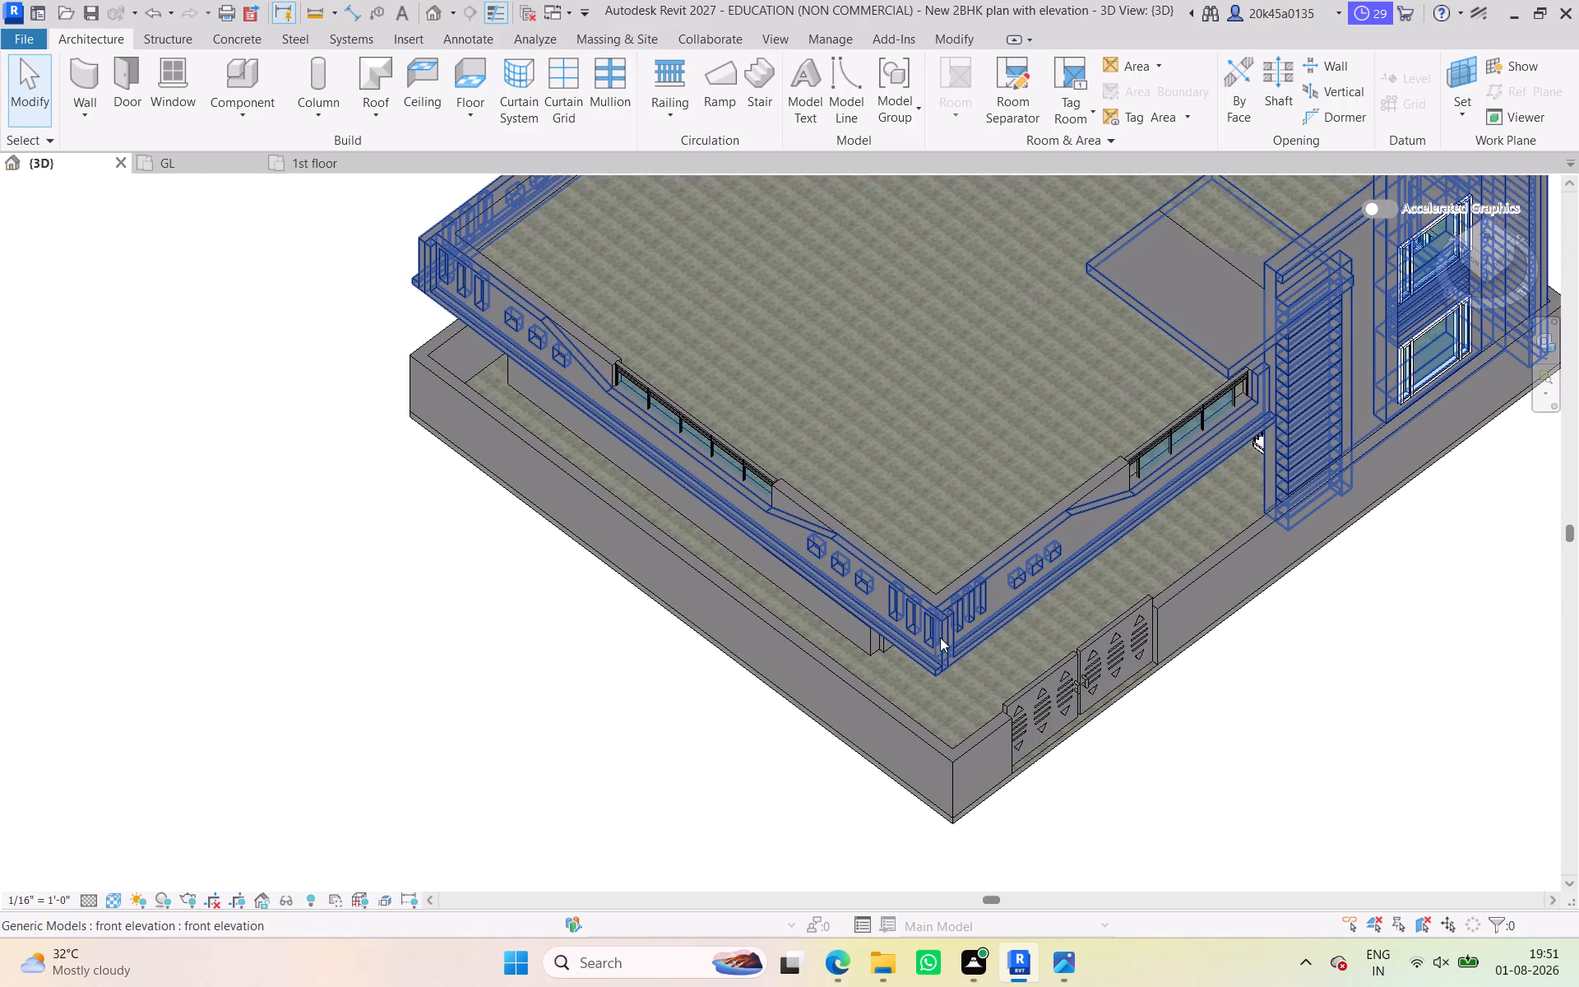
pyautogui.scroll(4, 944, 675)
pyautogui.moveTo(953, 677); pyautogui.dragTo(963, 695, button='middle')
pyautogui.scroll(-8, 966, 688)
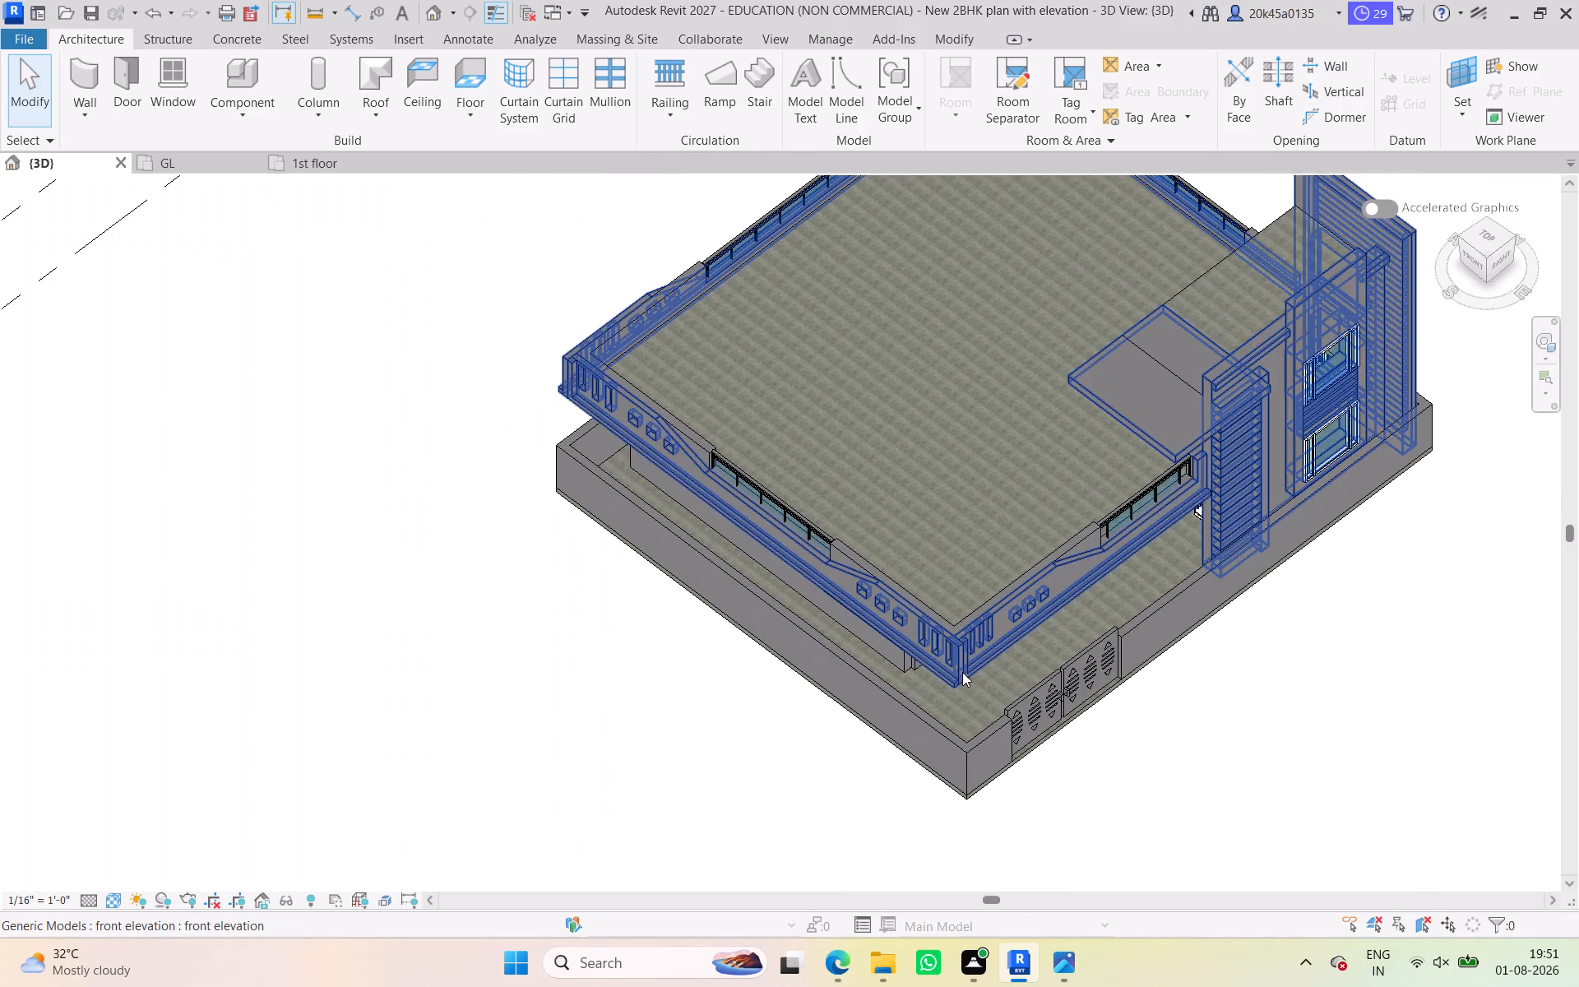
pyautogui.moveTo(962, 672); pyautogui.dragTo(847, 585, button='middle')
pyautogui.scroll(-3, 1264, 504)
pyautogui.moveTo(1241, 541); pyautogui.dragTo(1232, 585, button='middle')
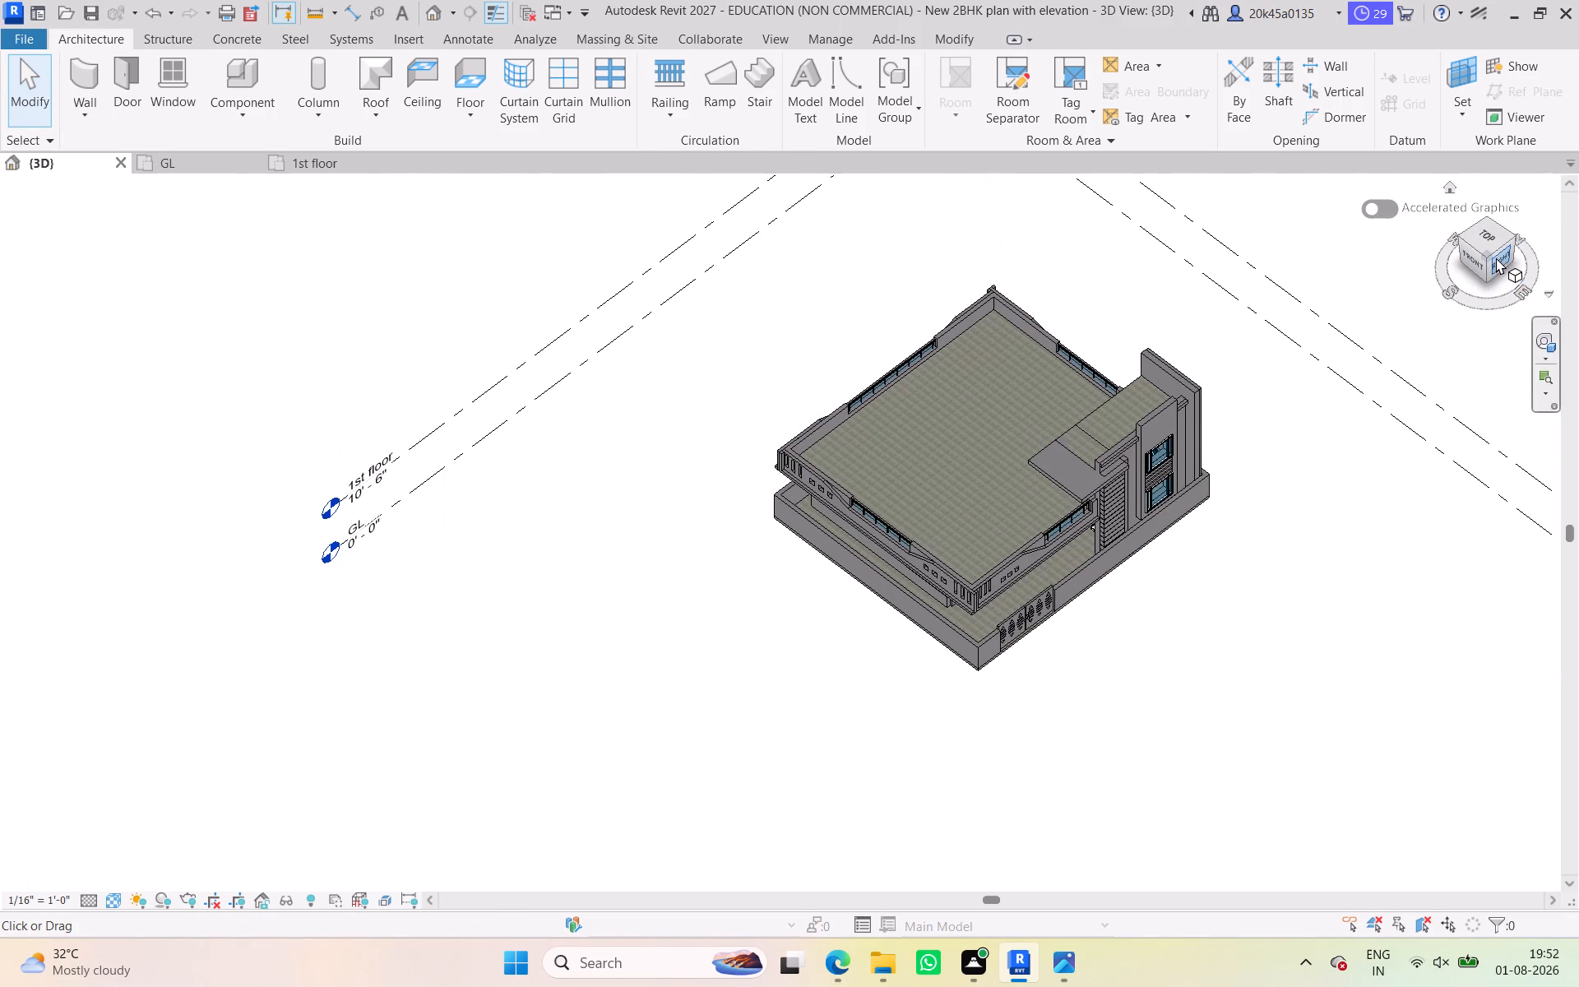
pyautogui.moveTo(1487, 255); pyautogui.dragTo(1330, 215)
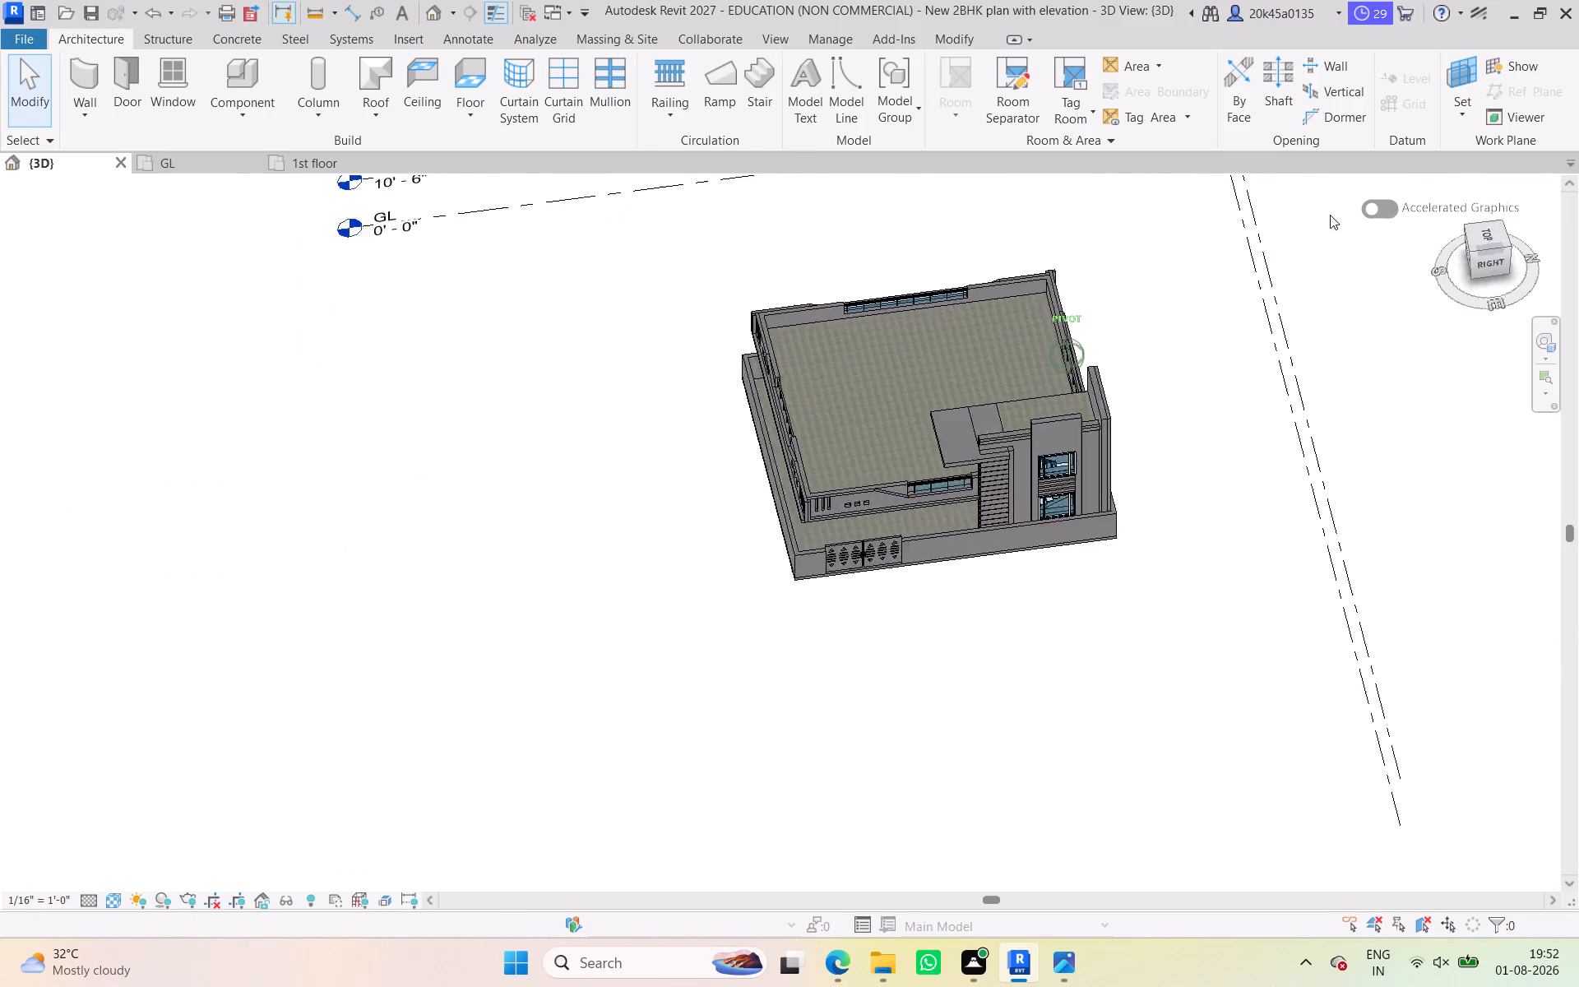
pyautogui.moveTo(1330, 215); pyautogui.dragTo(1101, 210)
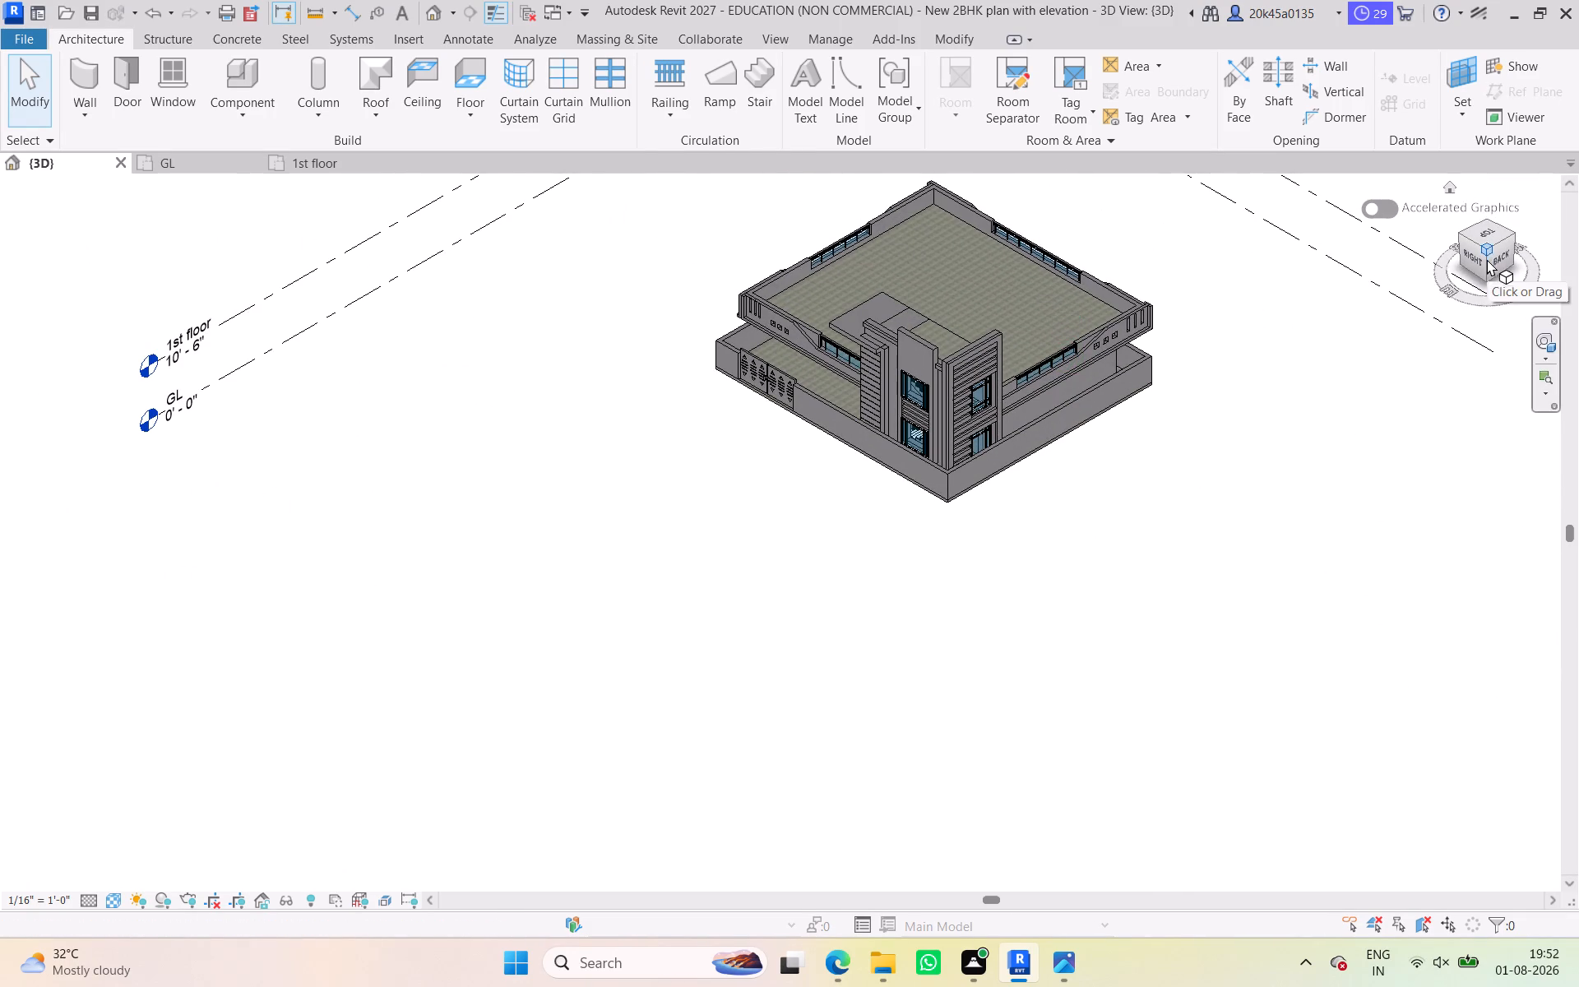
pyautogui.scroll(-1, 1378, 539)
pyautogui.moveTo(1382, 546); pyautogui.dragTo(1370, 617, button='middle')
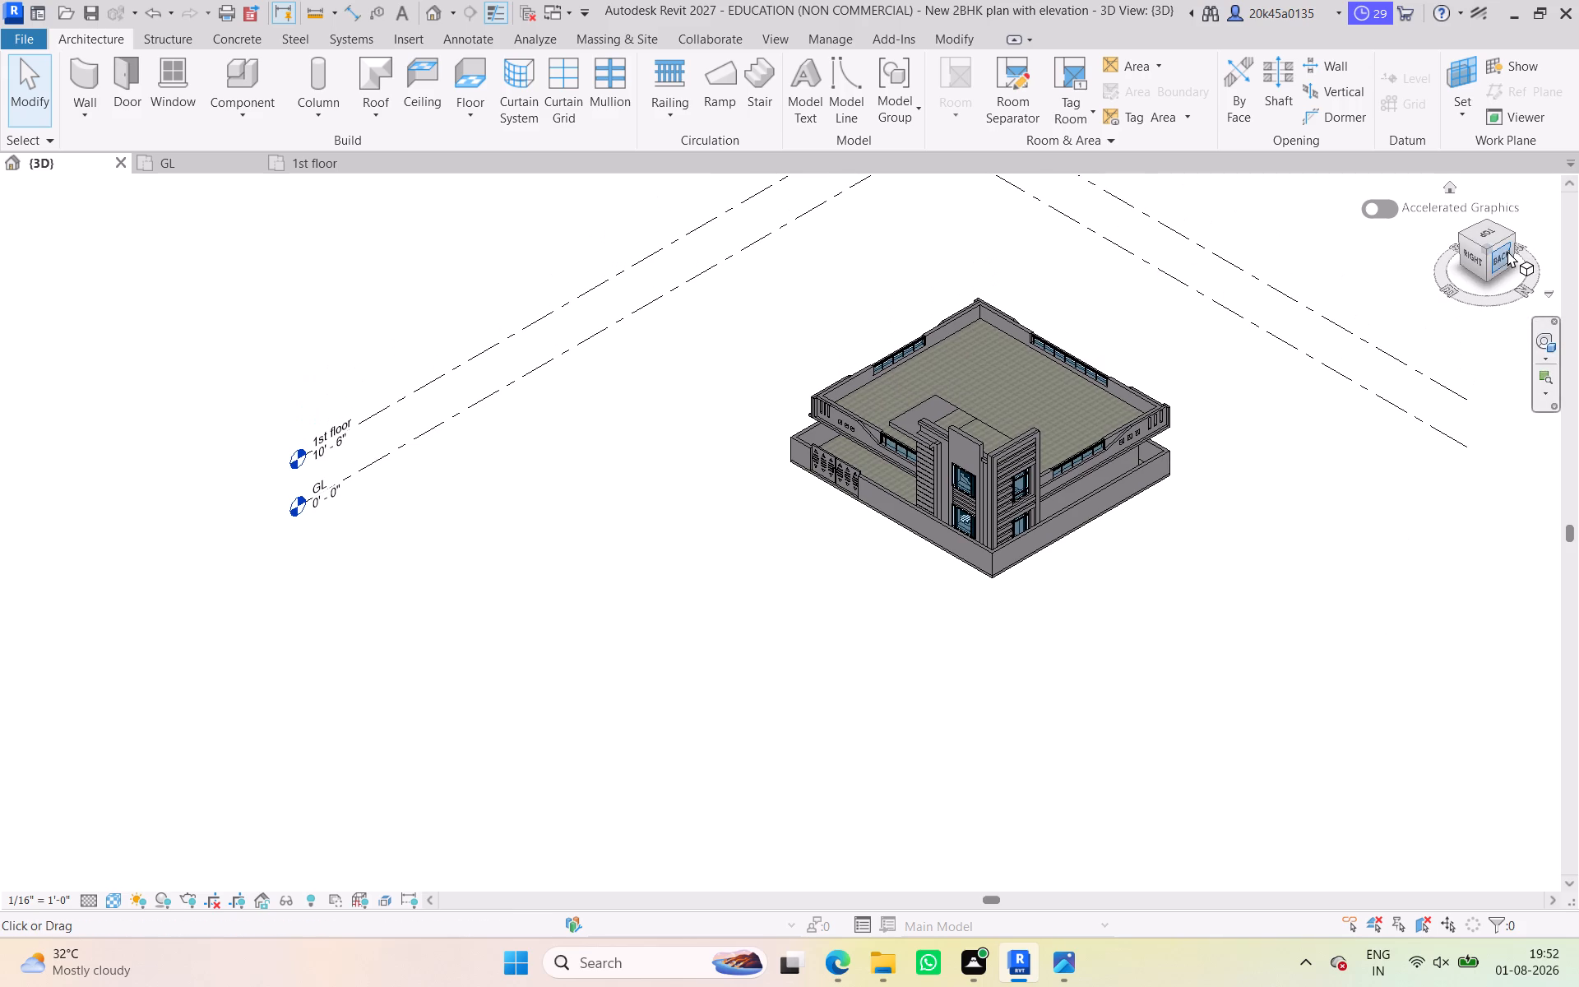
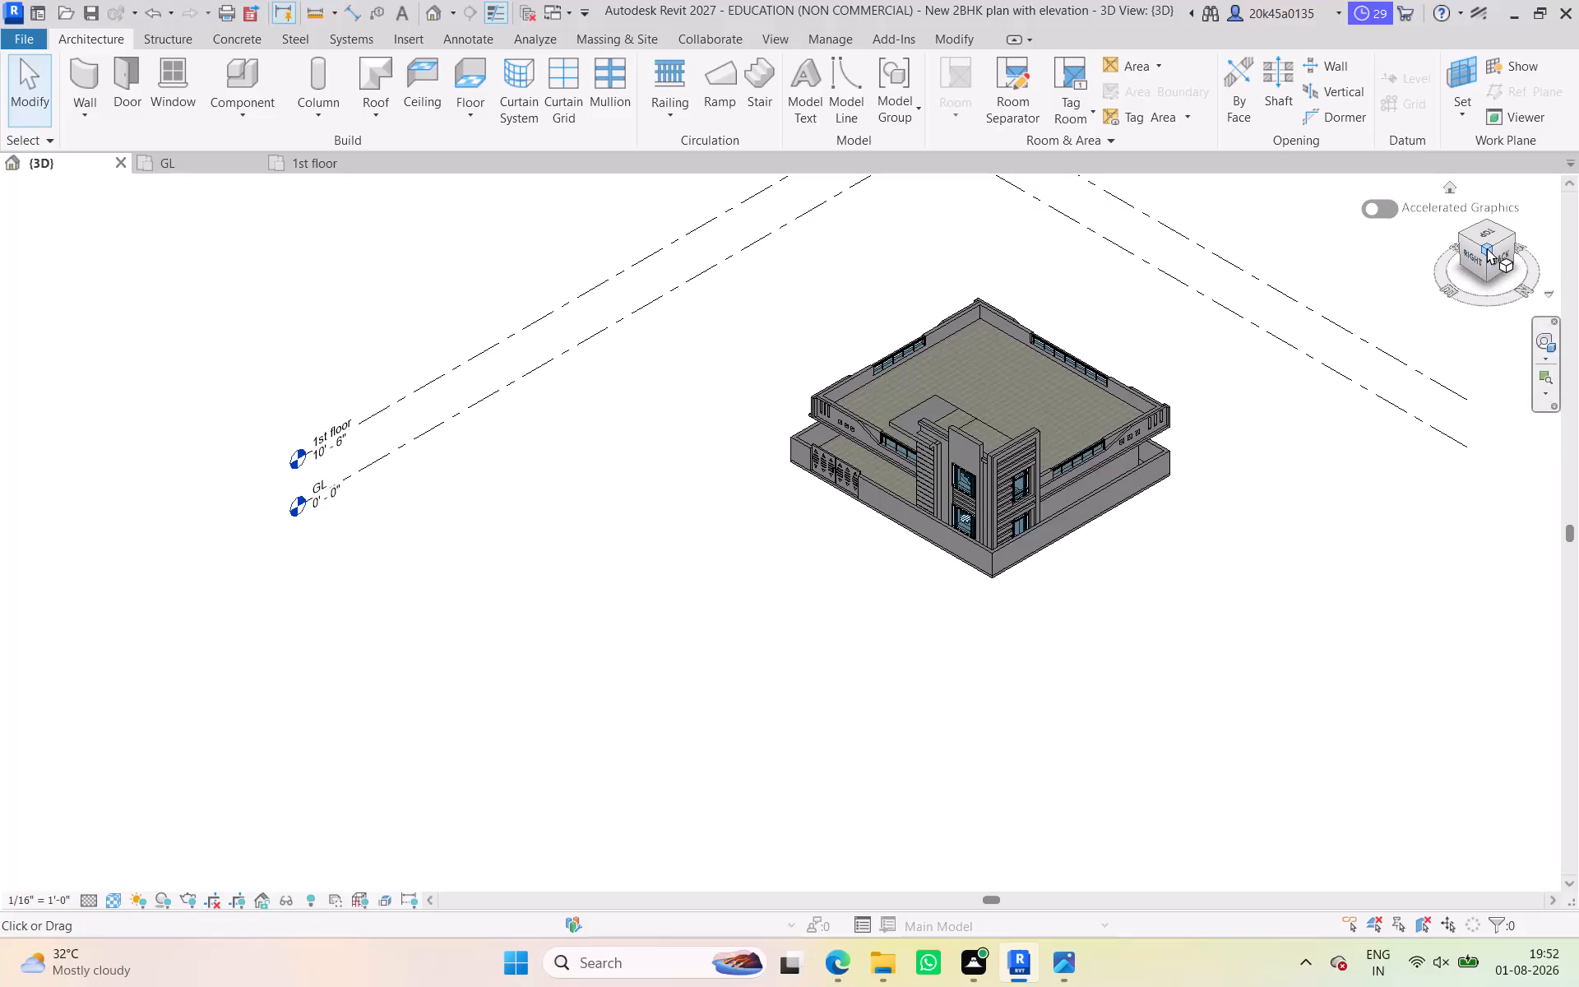
# Examine the compound gate, boundary wall, entrance door and parapet up close in 3D, selecting the gate.
pyautogui.moveTo(1487, 248); pyautogui.dragTo(22, 235)
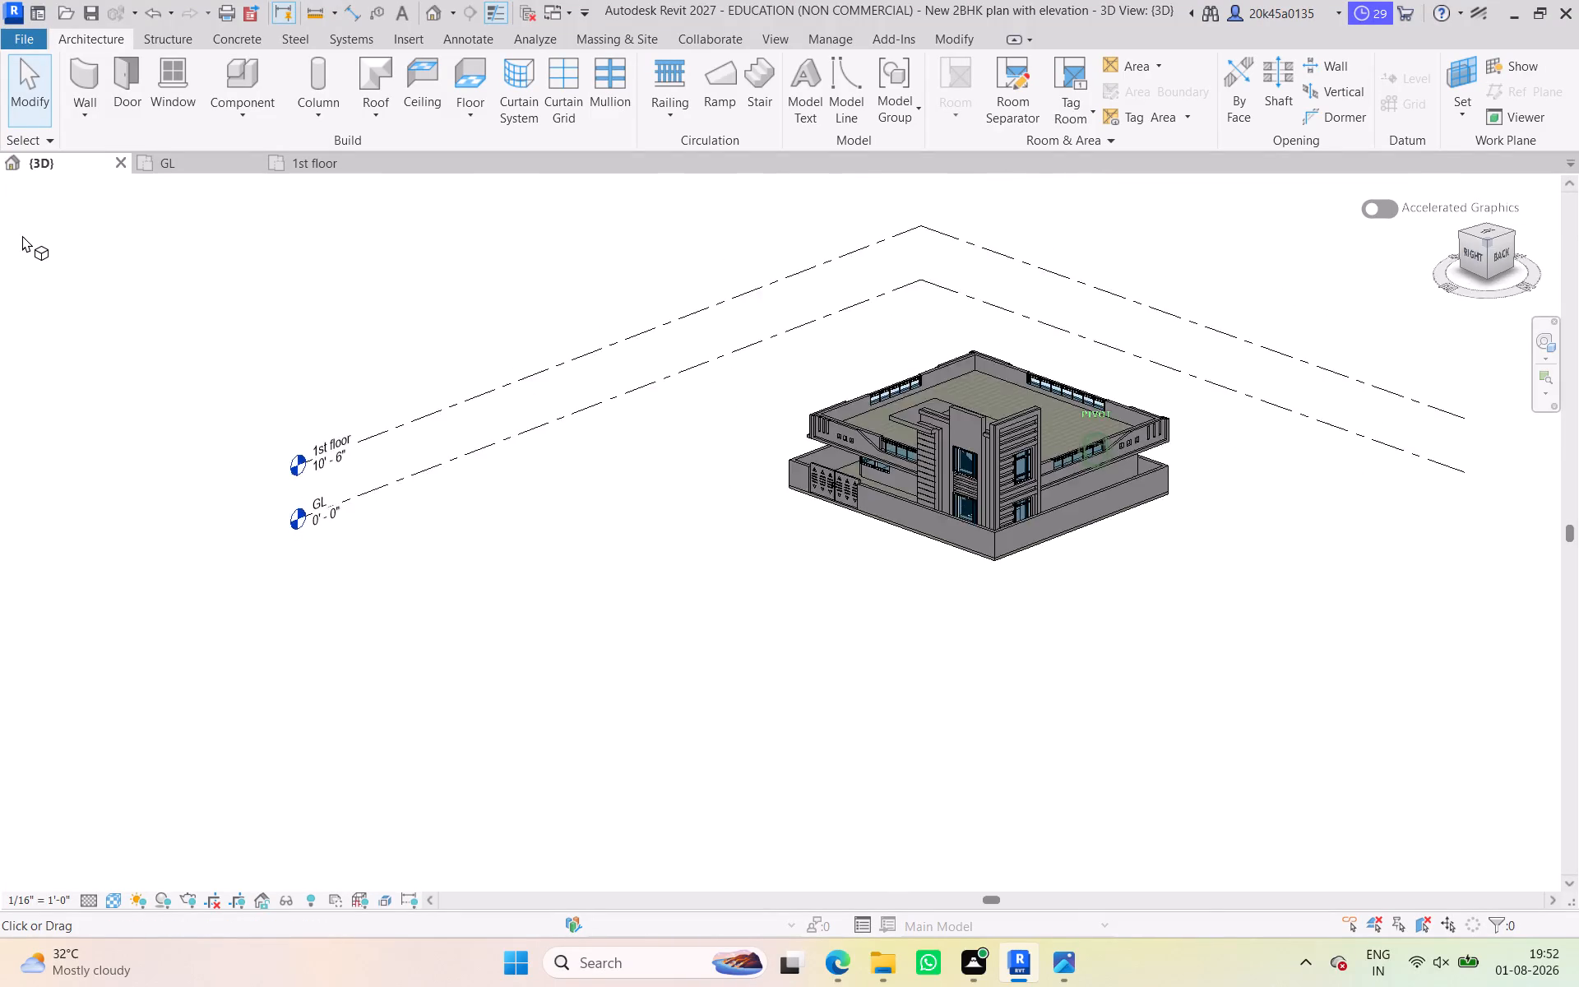
pyautogui.moveTo(22, 235); pyautogui.dragTo(95, 222)
pyautogui.scroll(6, 893, 545)
pyautogui.moveTo(910, 525); pyautogui.dragTo(923, 498, button='middle')
pyautogui.scroll(4, 921, 485)
pyautogui.moveTo(919, 482); pyautogui.dragTo(923, 492, button='middle')
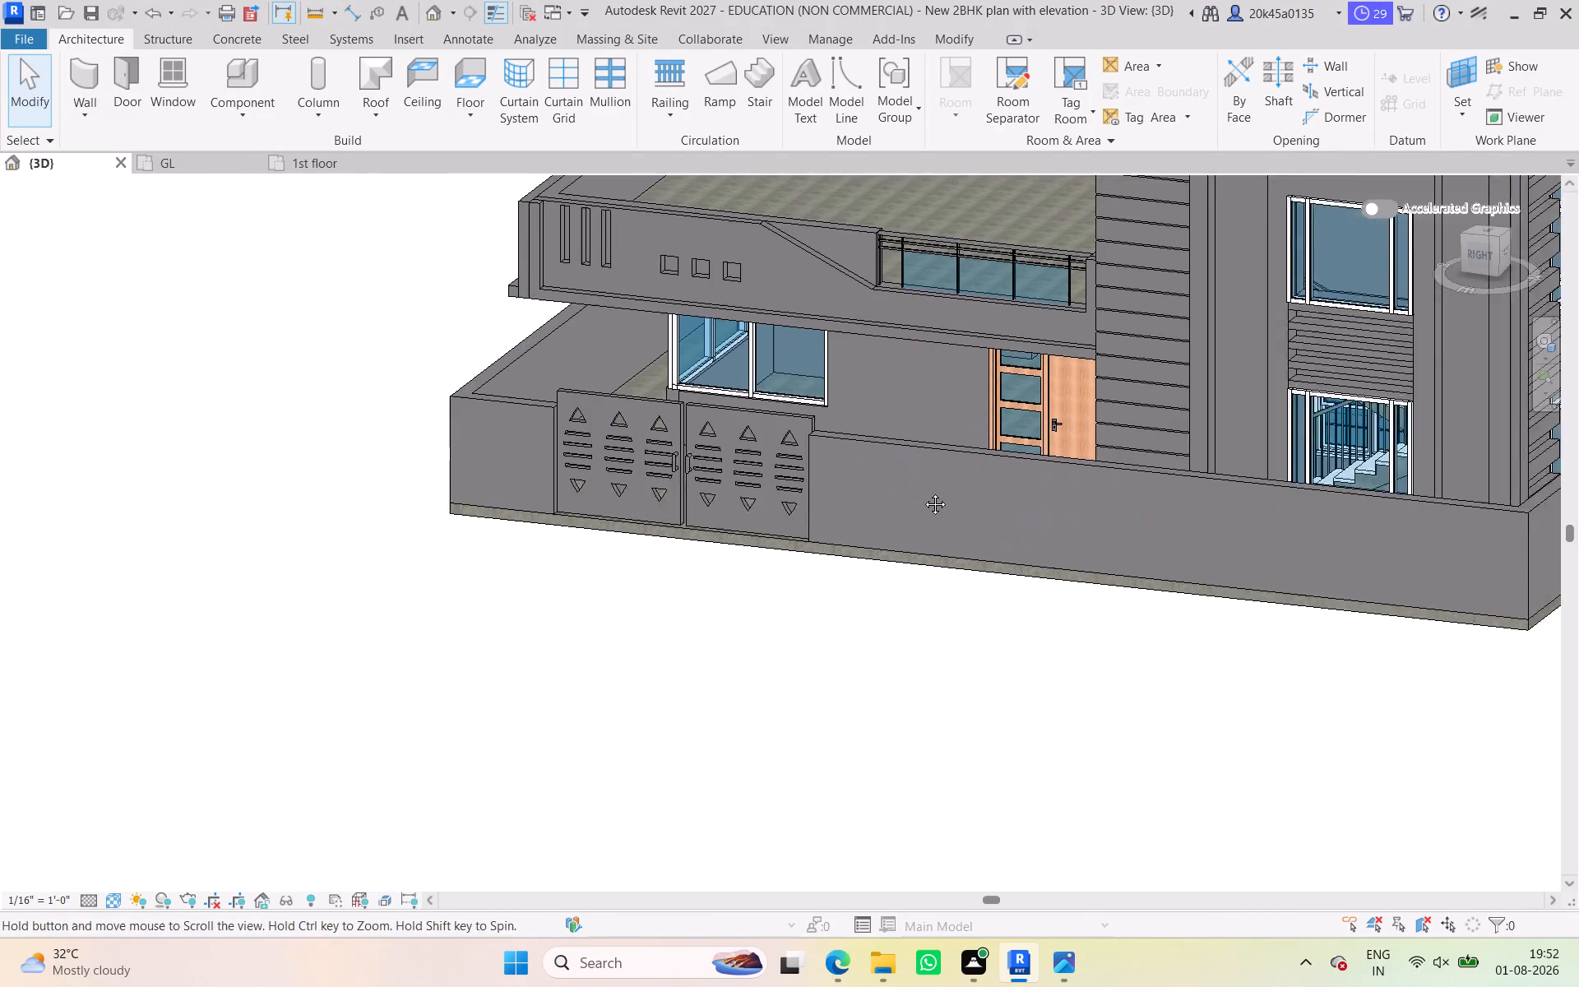
pyautogui.moveTo(923, 492); pyautogui.dragTo(938, 538, button='middle')
pyautogui.click(672, 683)
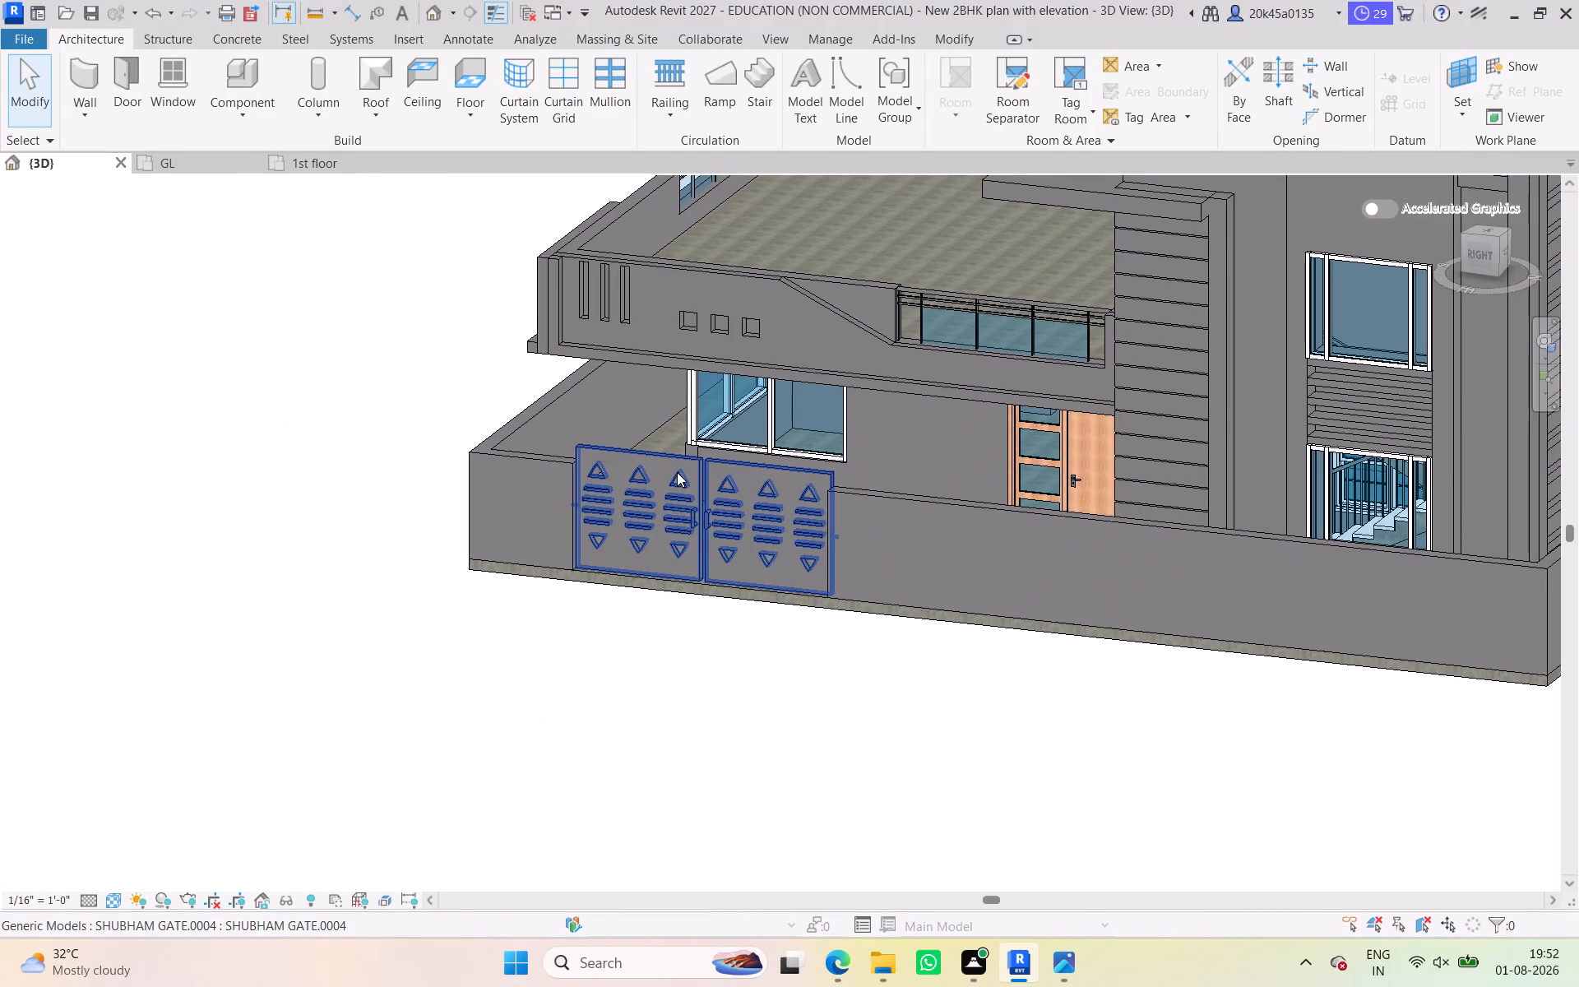
pyautogui.click(677, 472)
# Set the 3D view's visual style to Realistic with the whole house in view, and clear the gate selection.
pyautogui.scroll(-4, 623, 666)
pyautogui.moveTo(616, 664); pyautogui.dragTo(616, 638, button='middle')
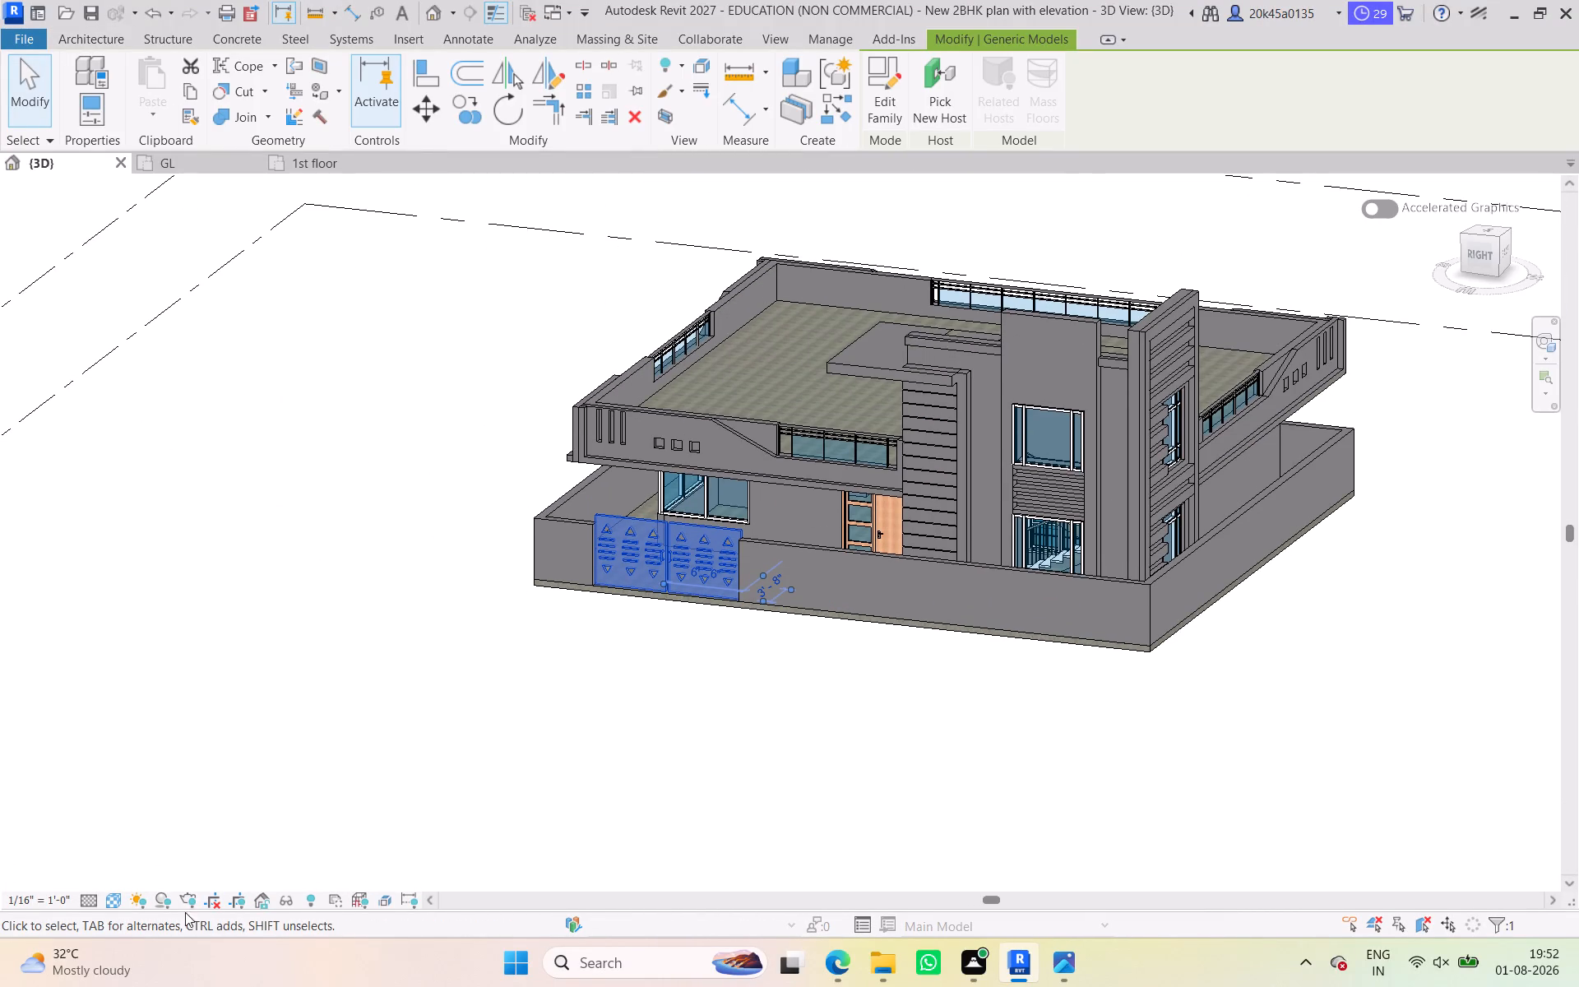
pyautogui.click(110, 900)
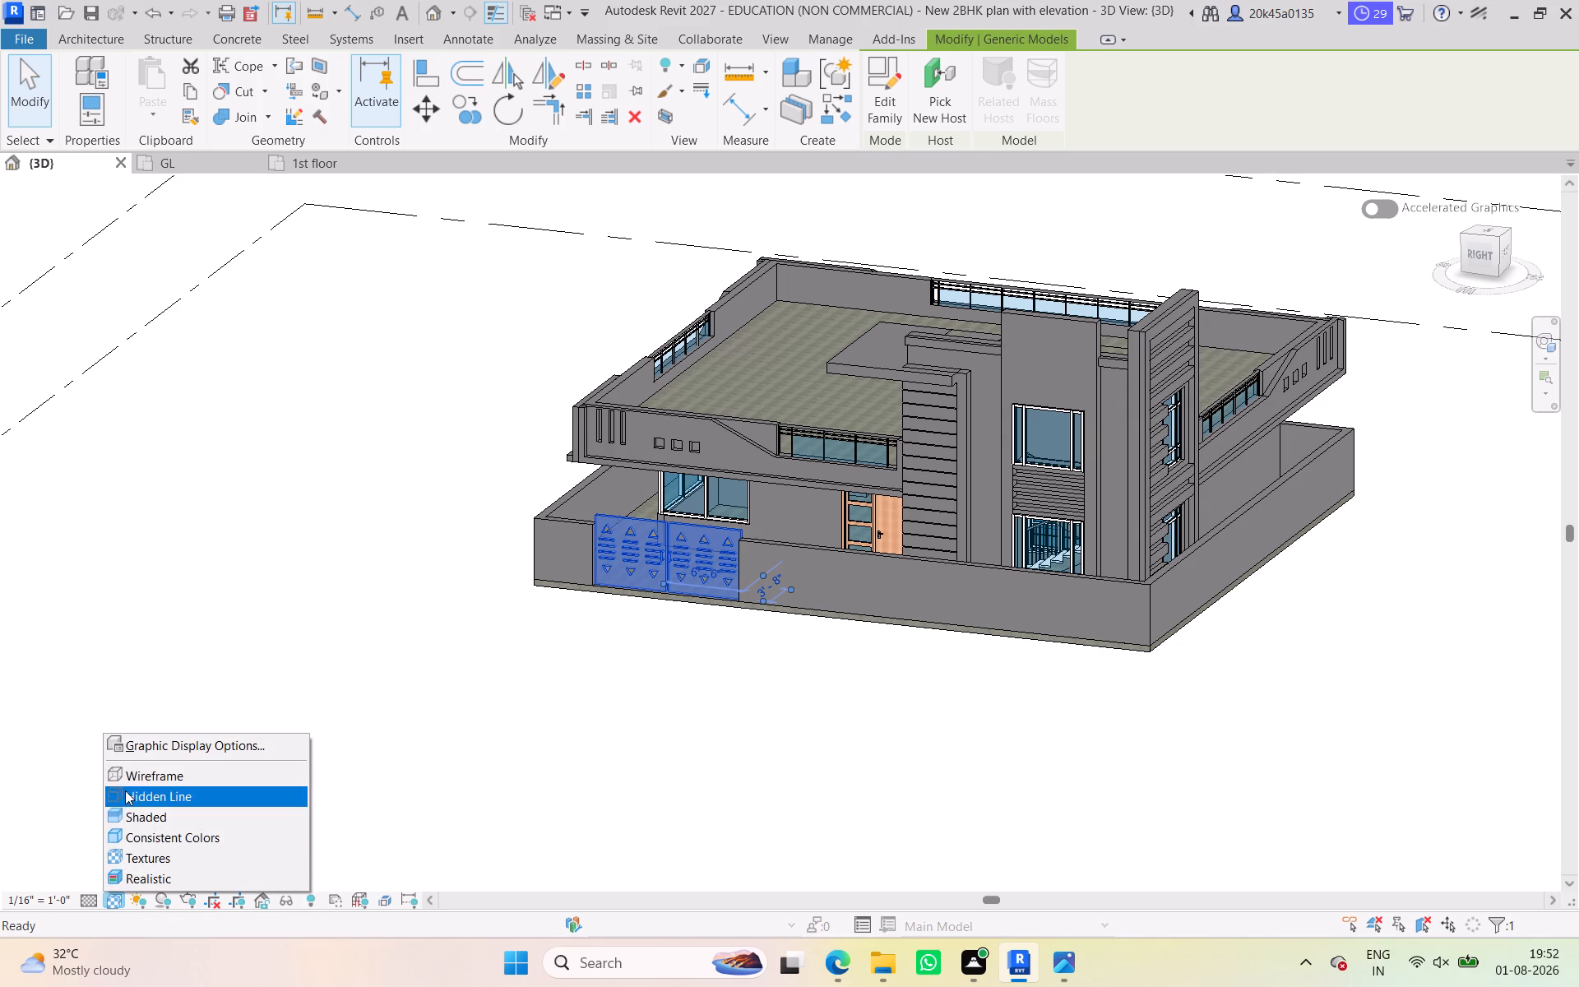
pyautogui.click(136, 885)
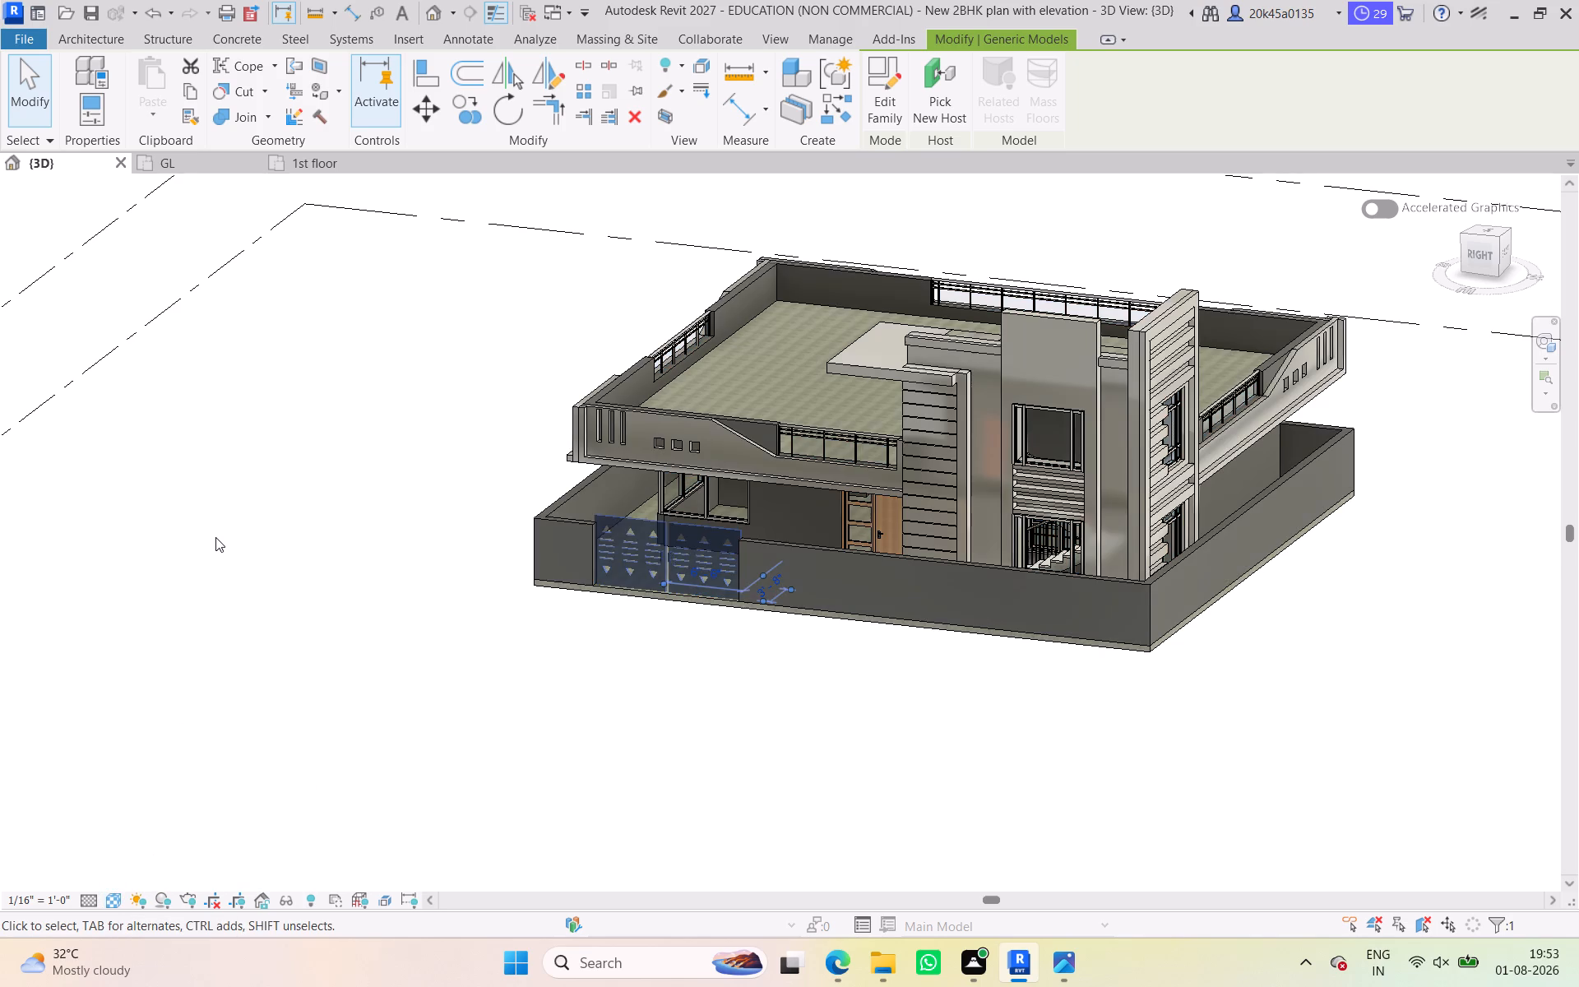
pyautogui.click(215, 537)
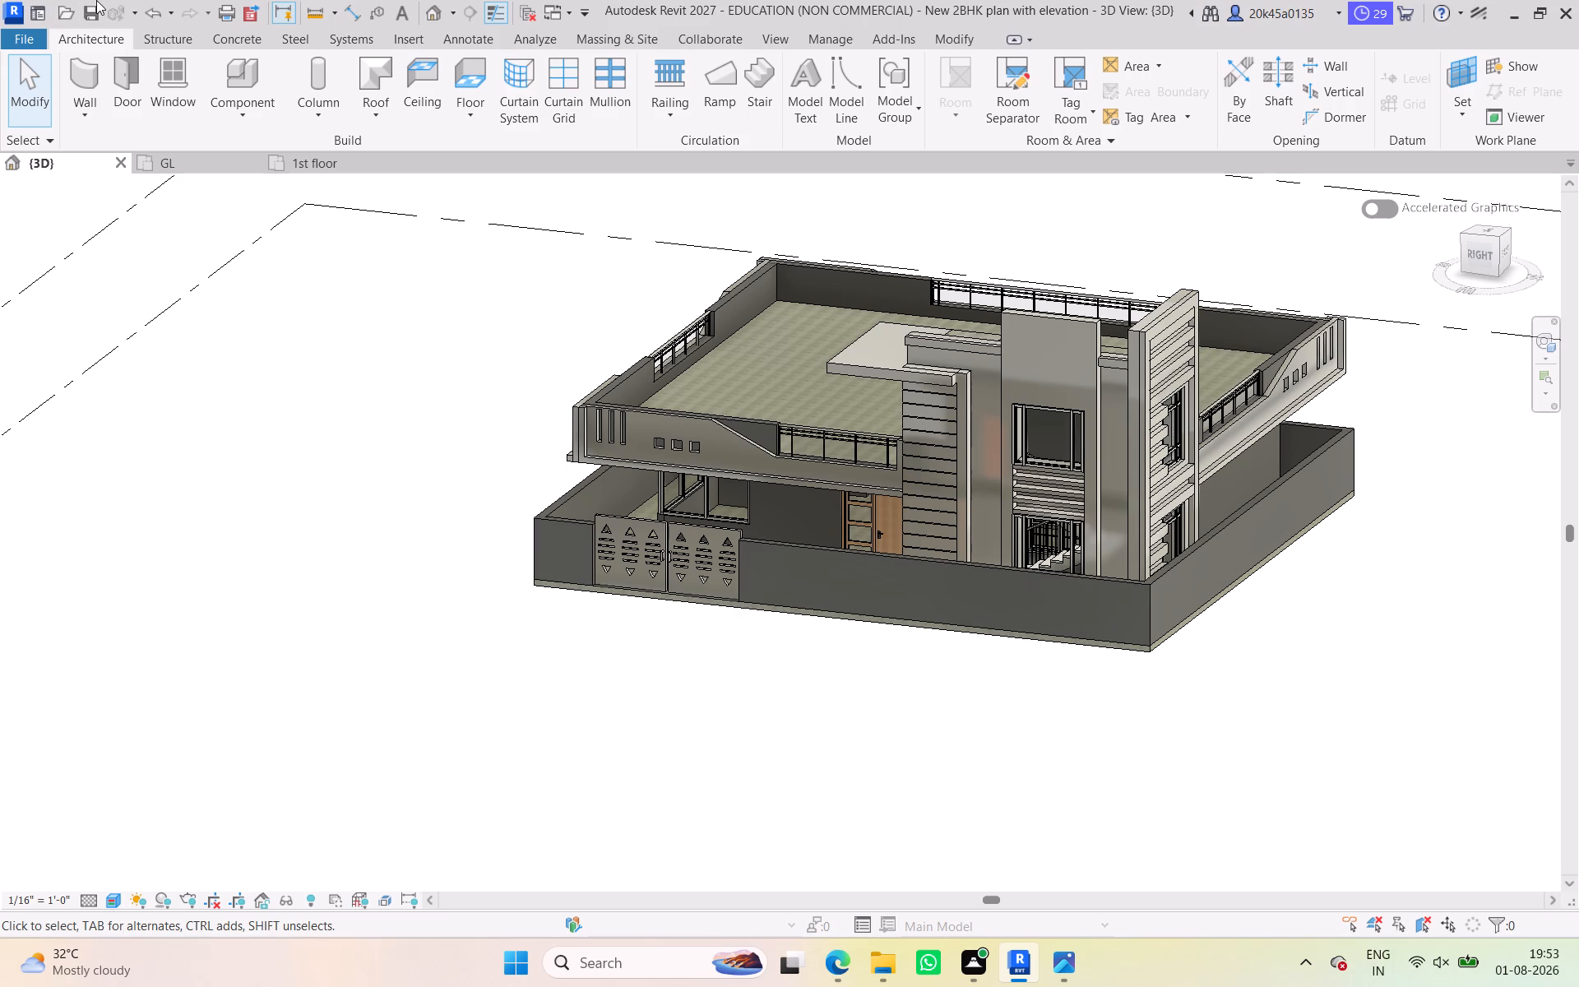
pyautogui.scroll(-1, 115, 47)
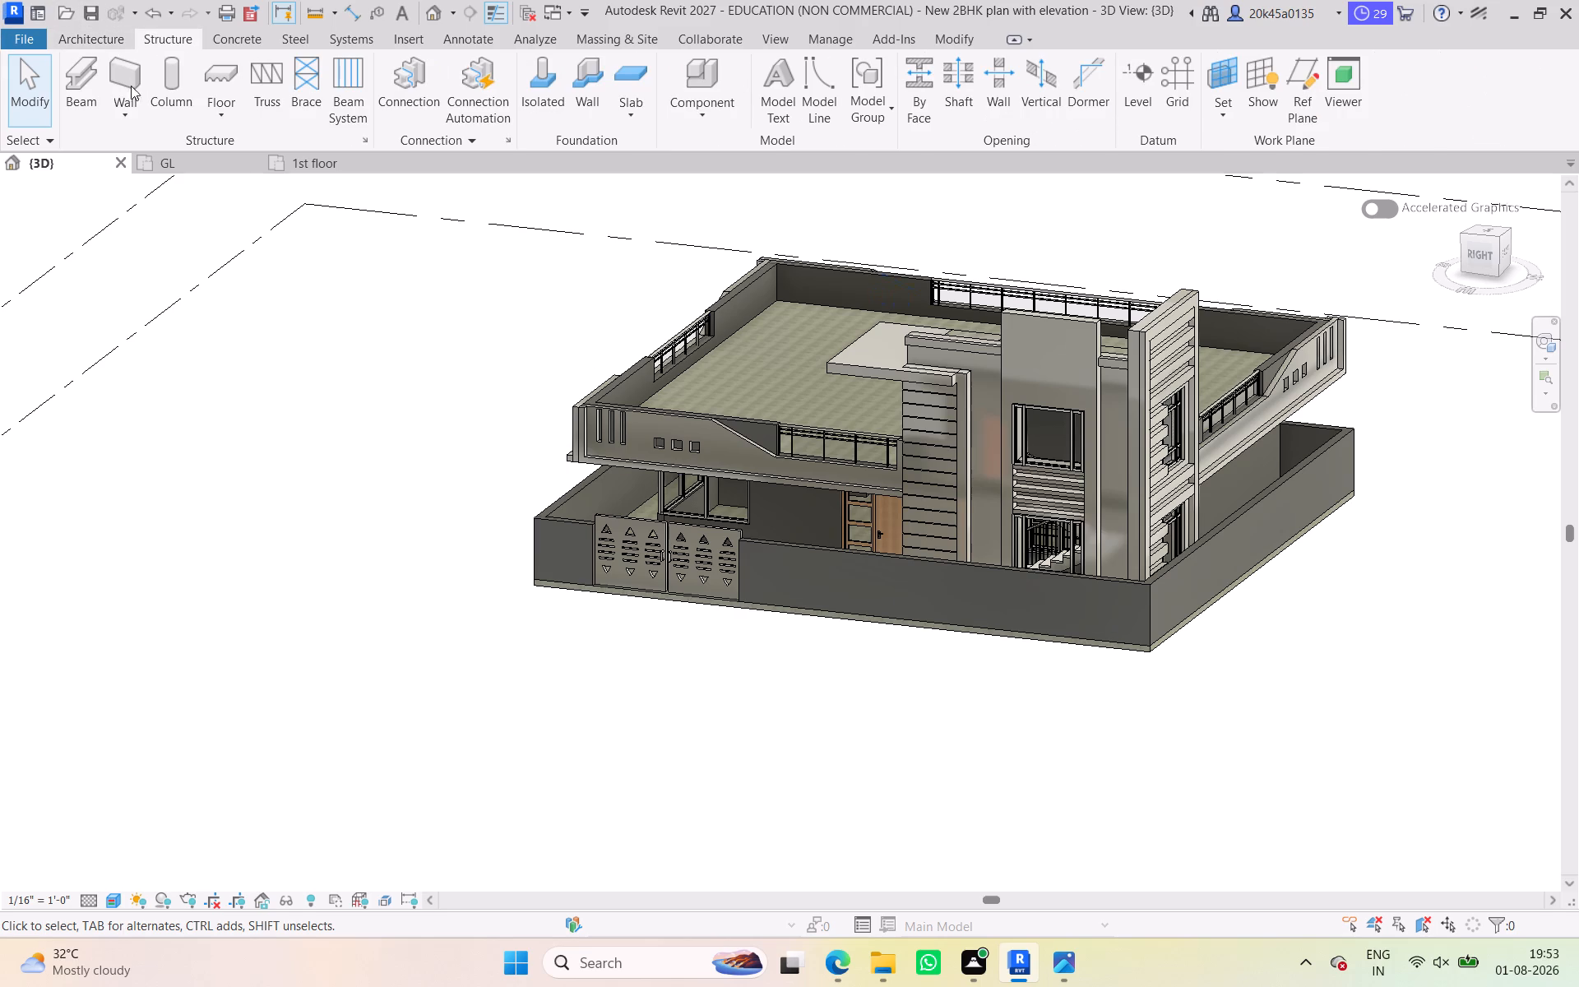
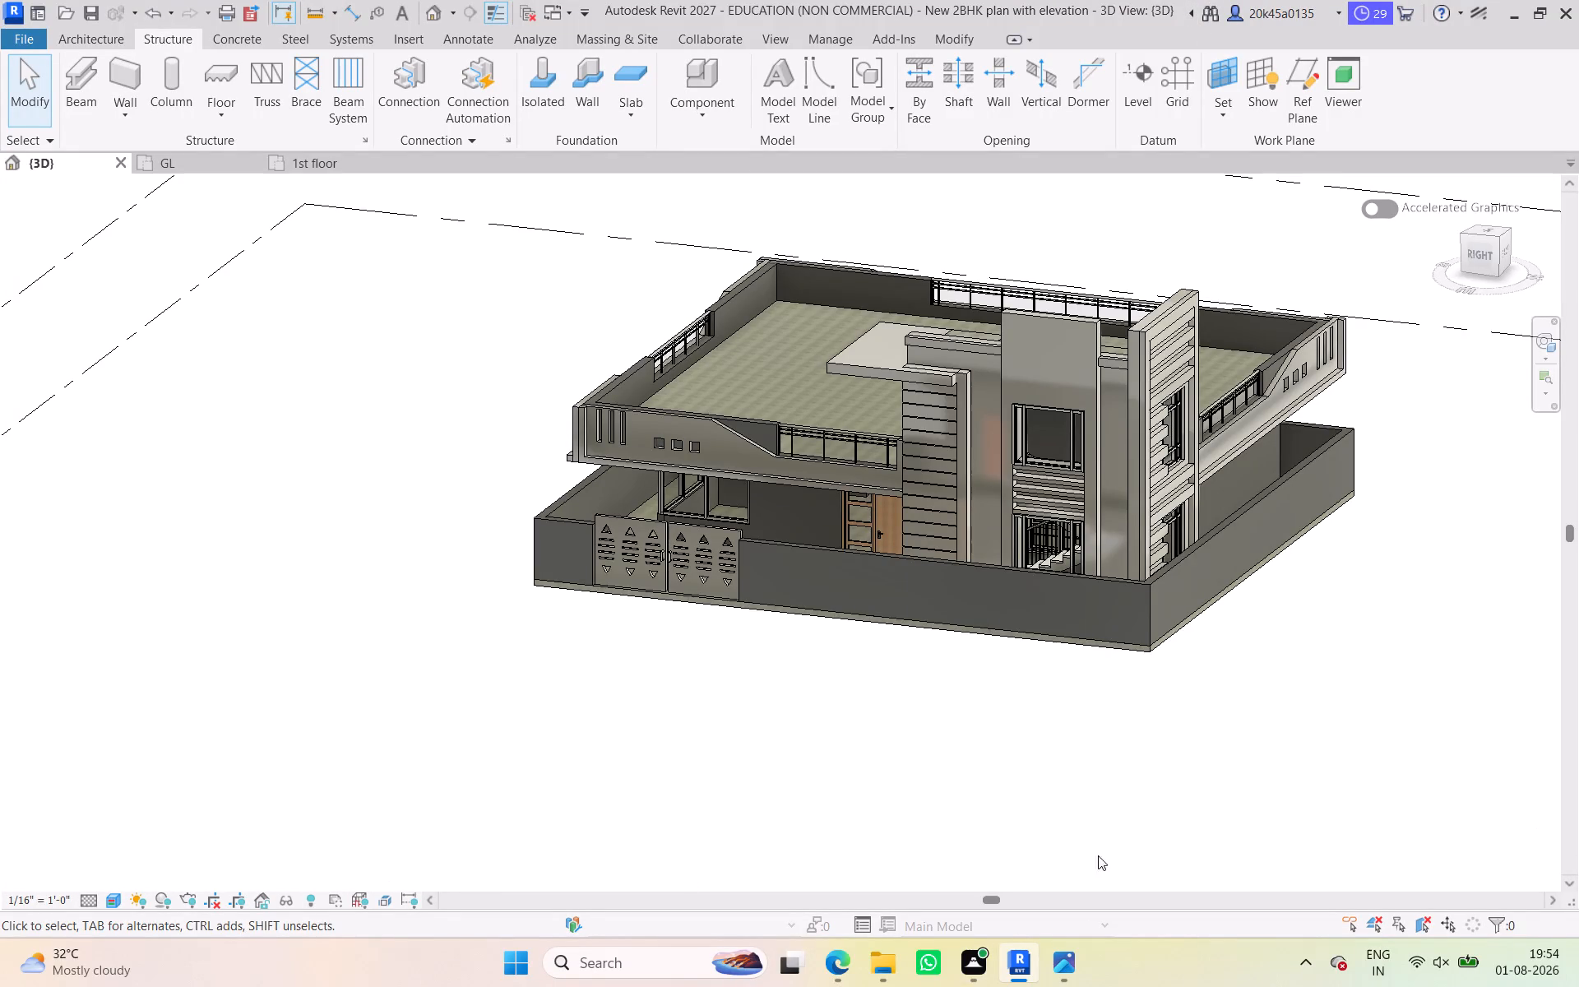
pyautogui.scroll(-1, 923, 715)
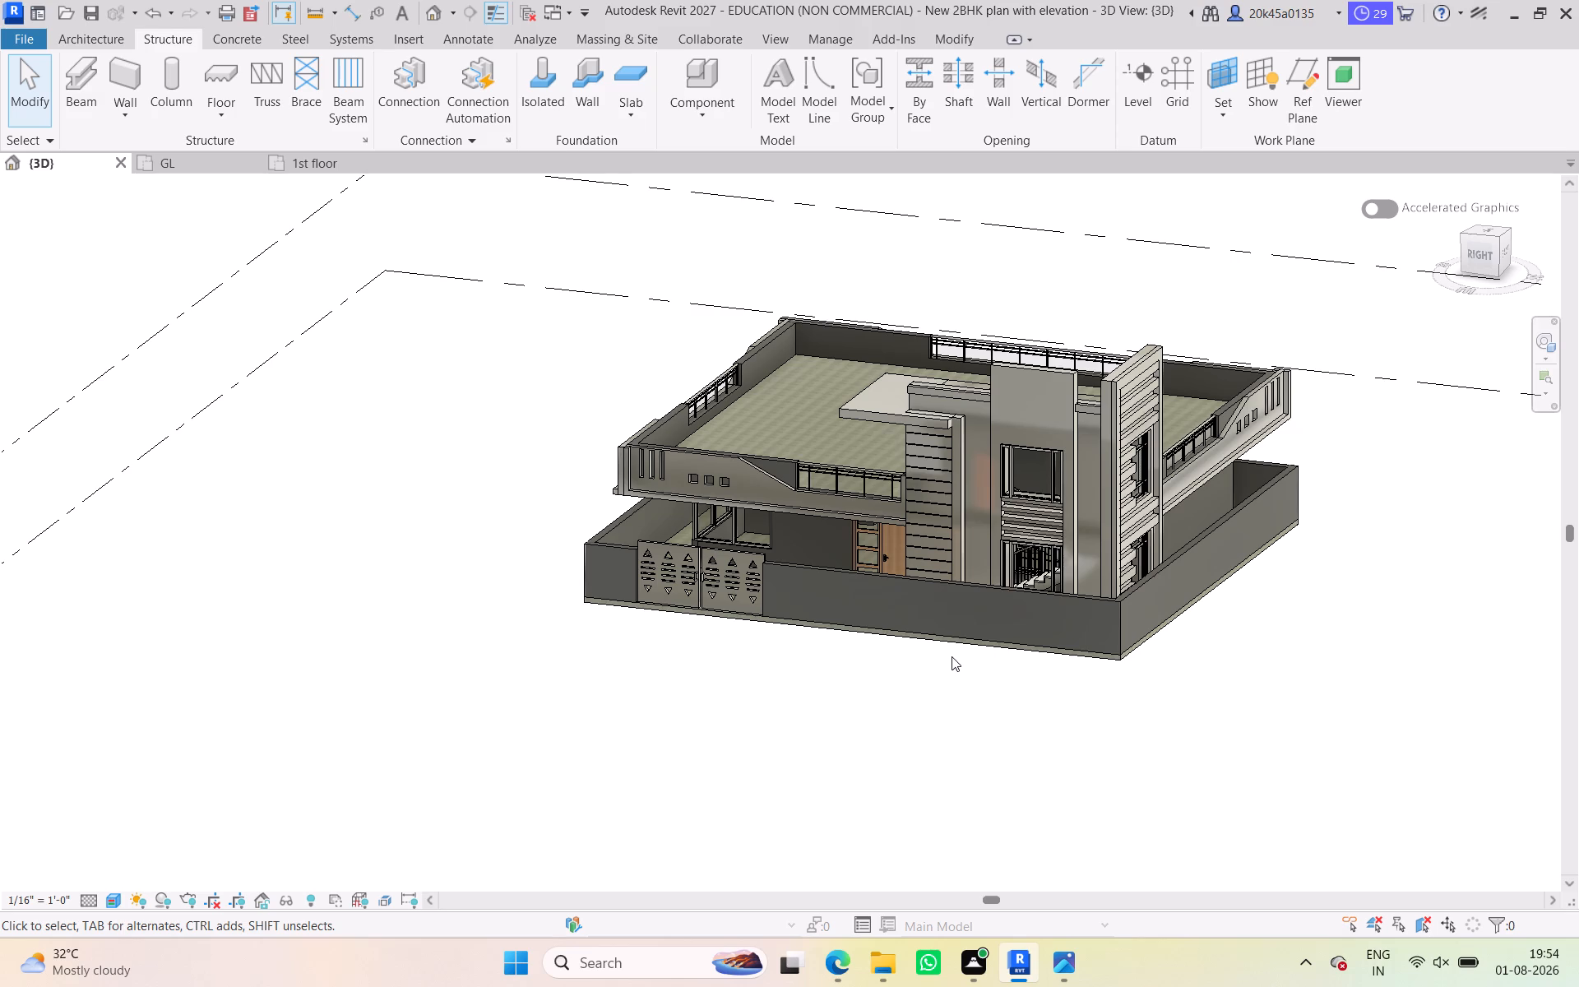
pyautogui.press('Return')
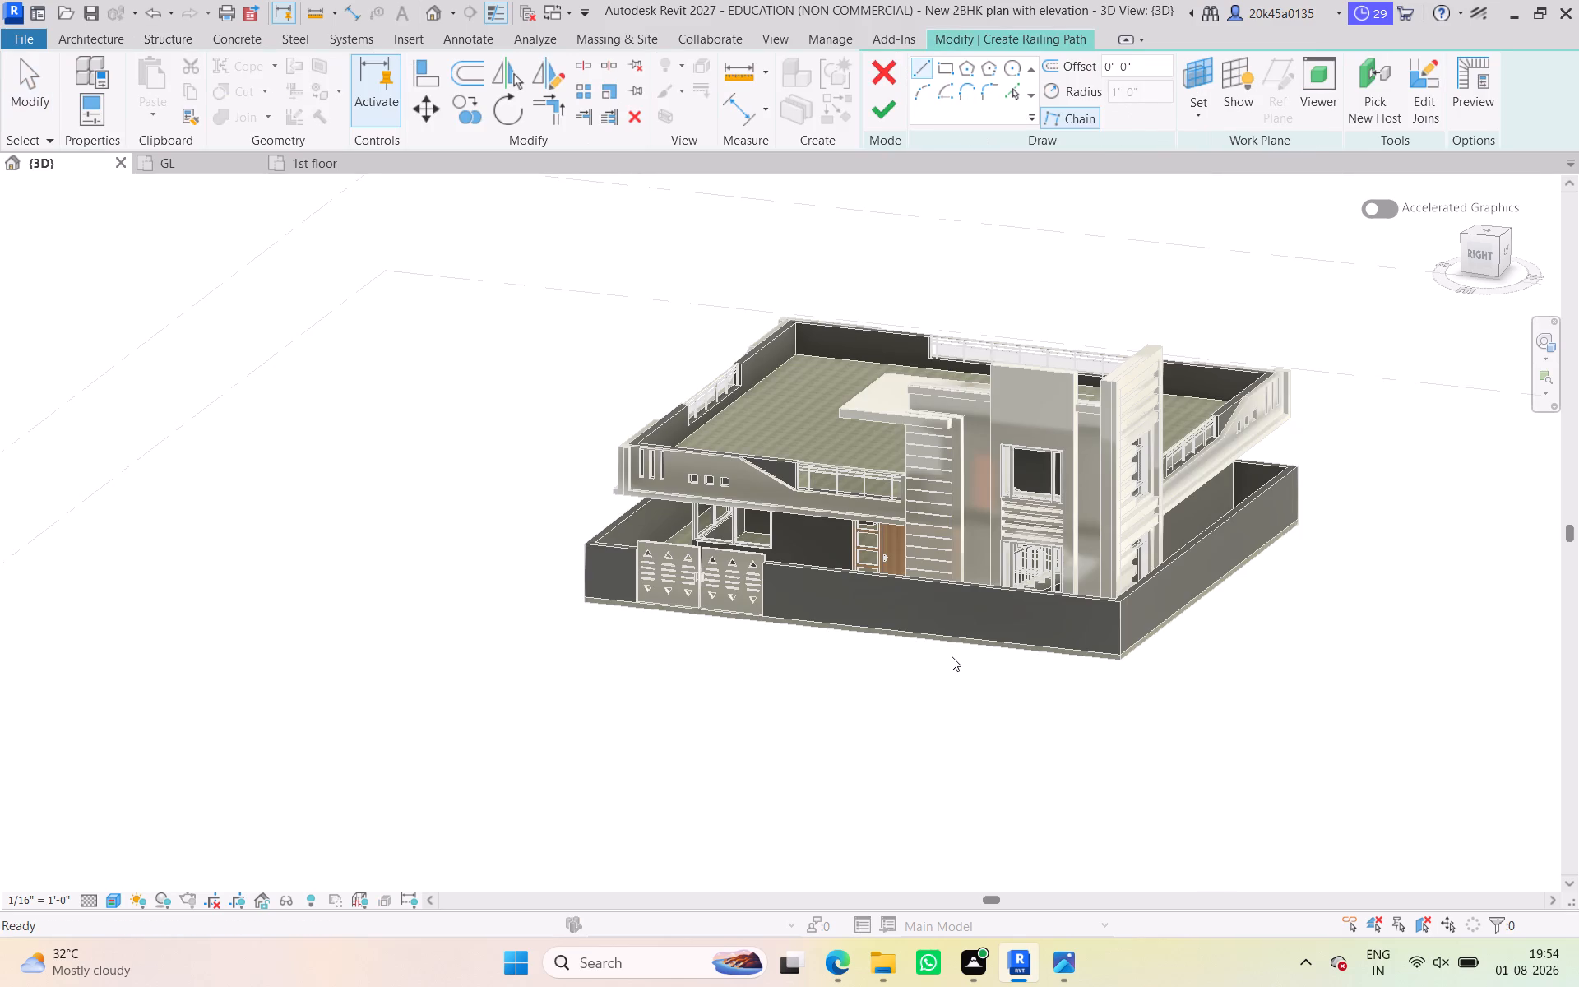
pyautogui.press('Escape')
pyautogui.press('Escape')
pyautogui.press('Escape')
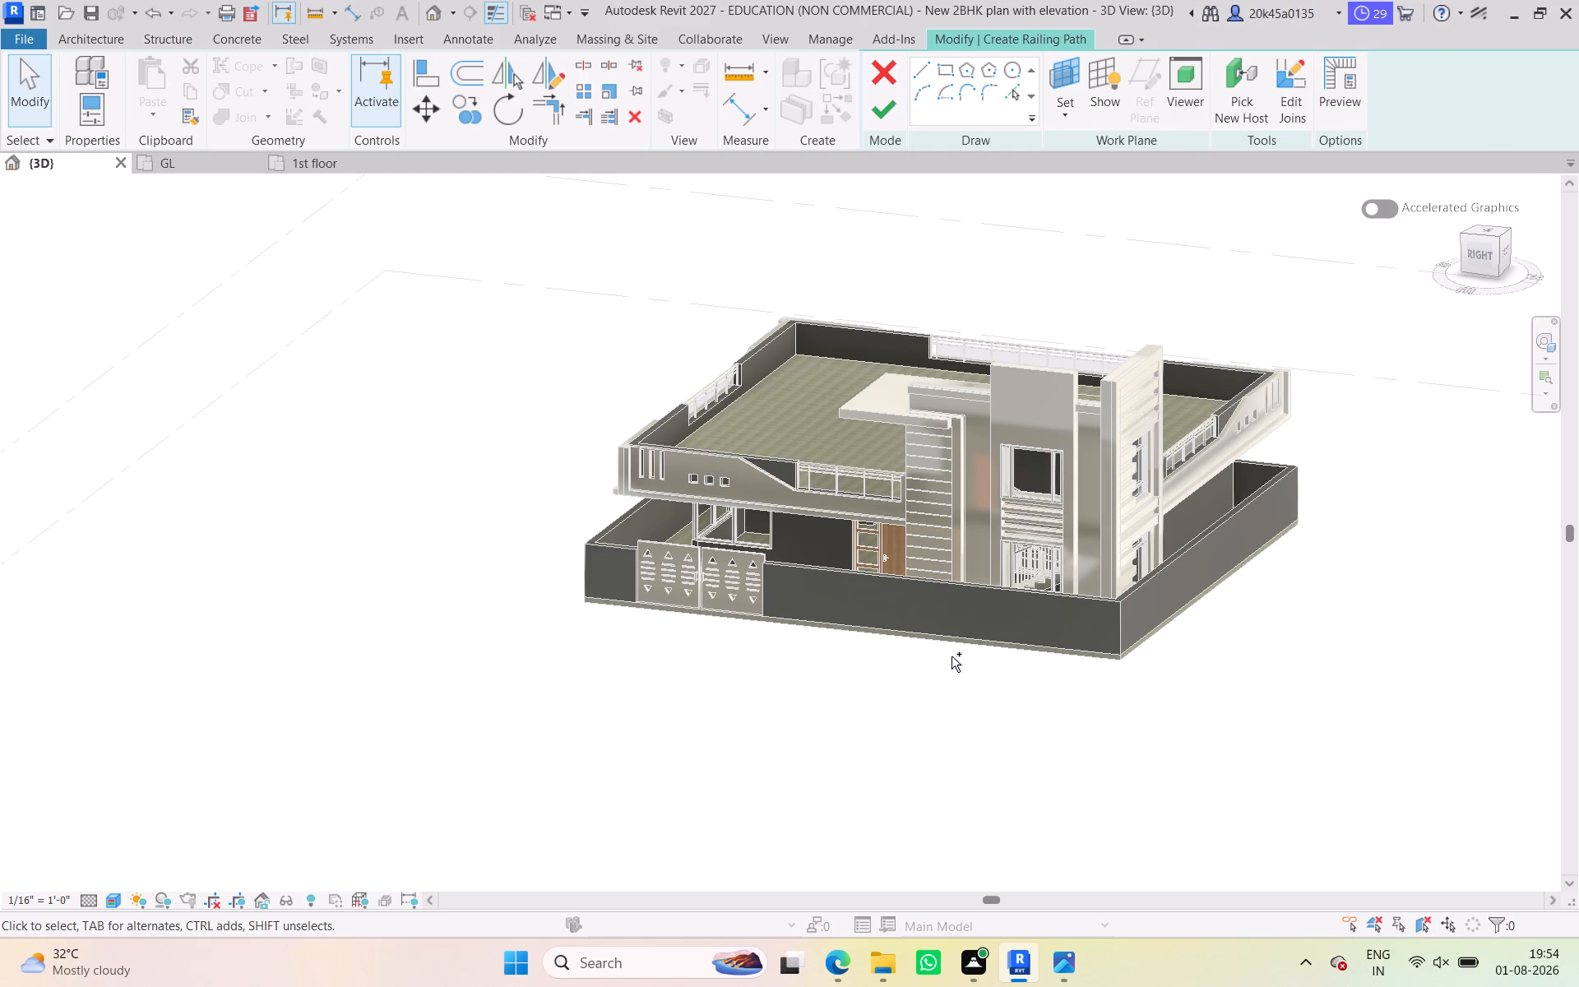
# Try to save the 2BHK house project.
pyautogui.hotkey('ctrl', 's')
pyautogui.hotkey('ctrl', 's')
pyautogui.hotkey('ctrl', 's')
pyautogui.hotkey('ctrl', 's')
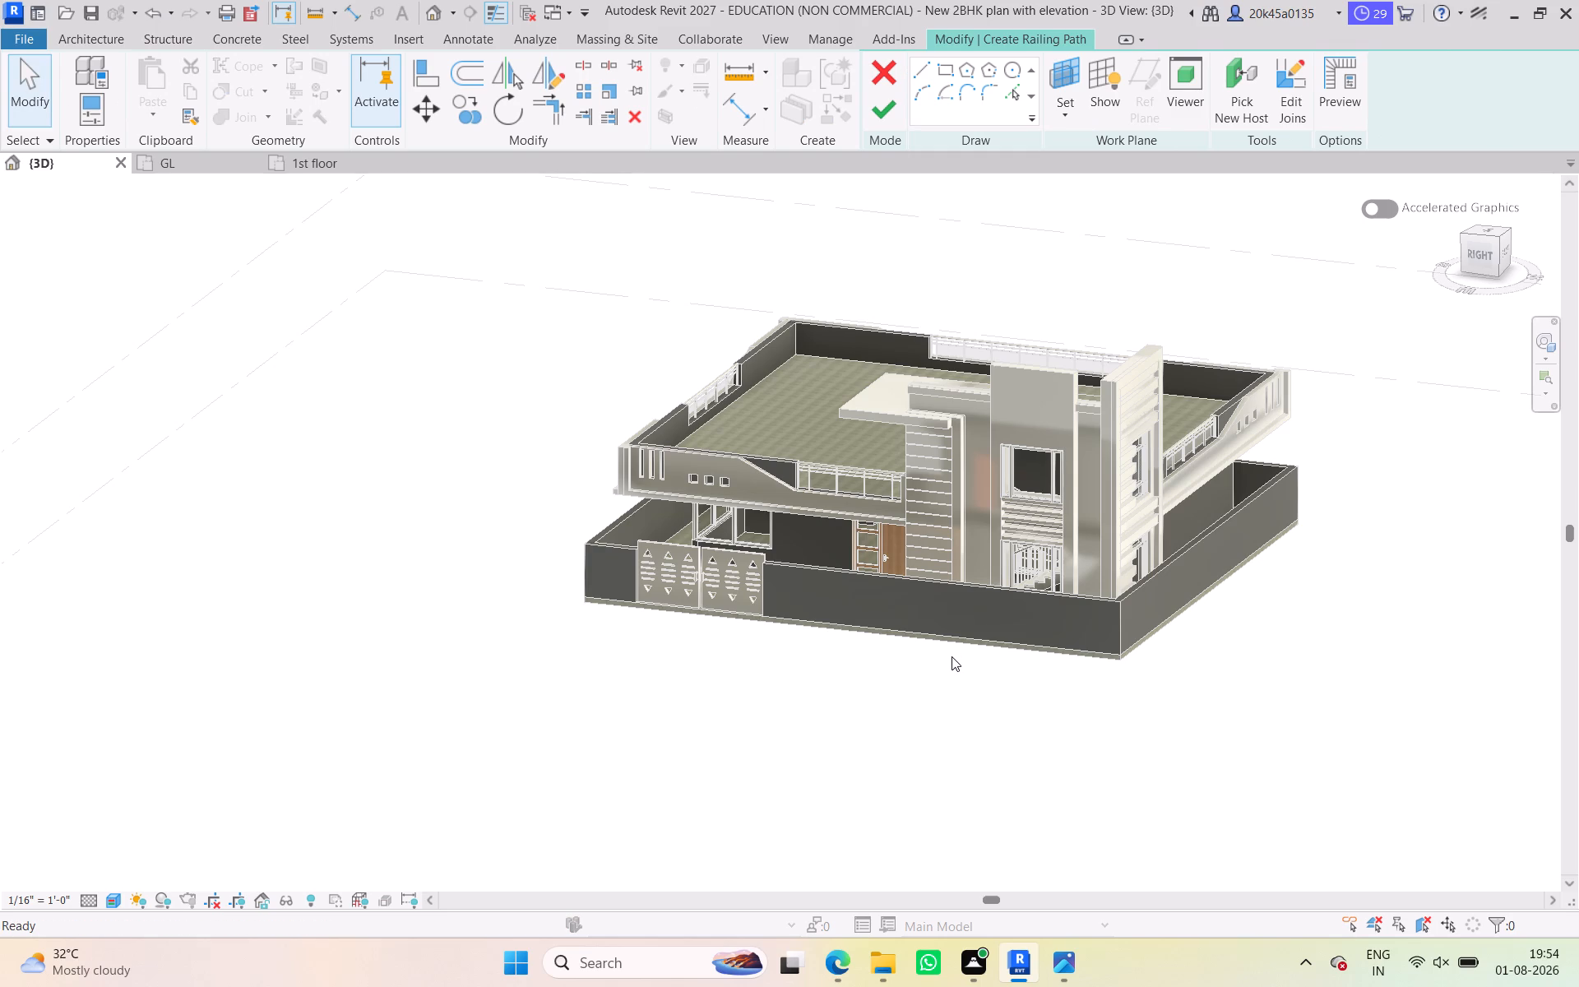
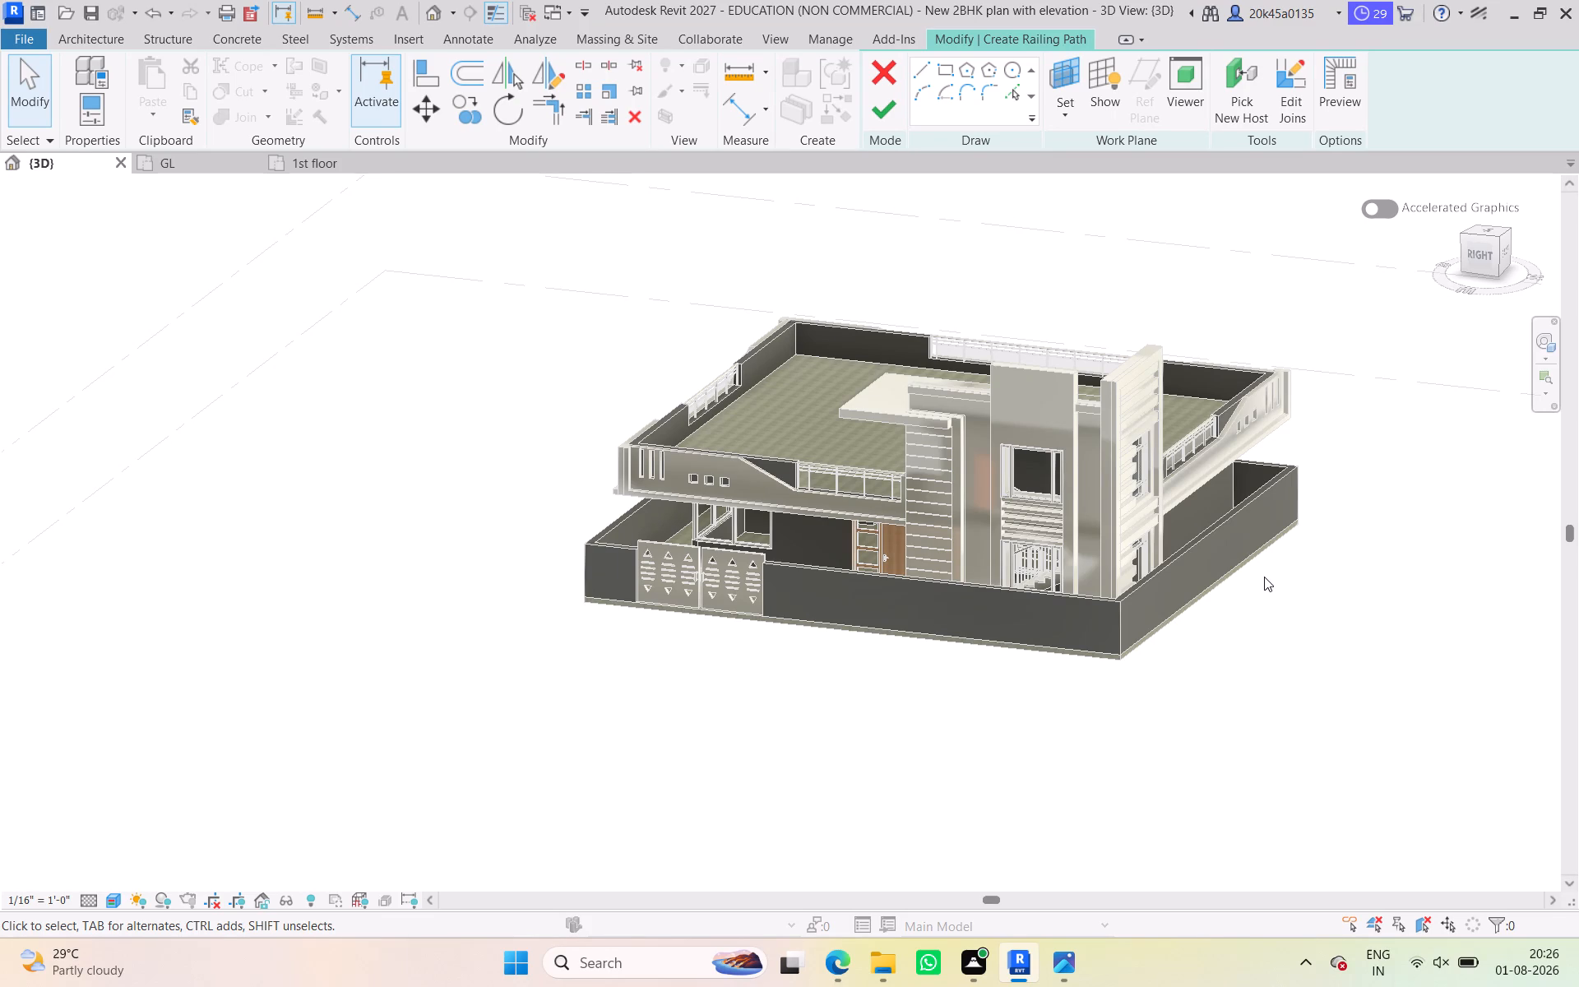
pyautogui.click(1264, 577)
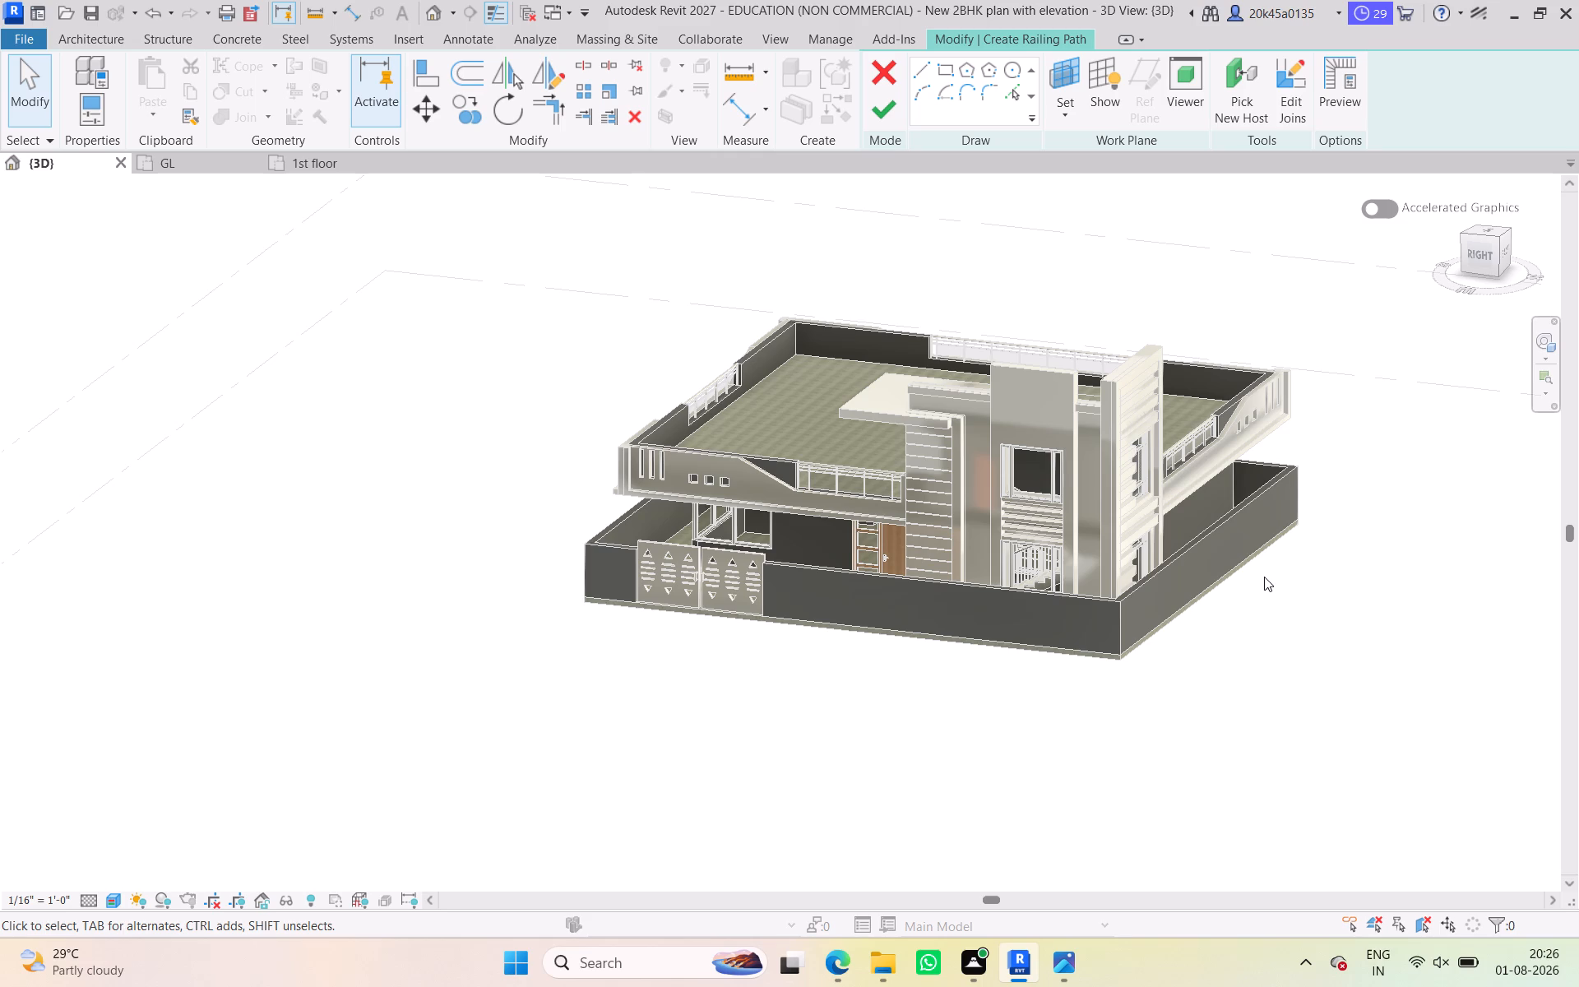
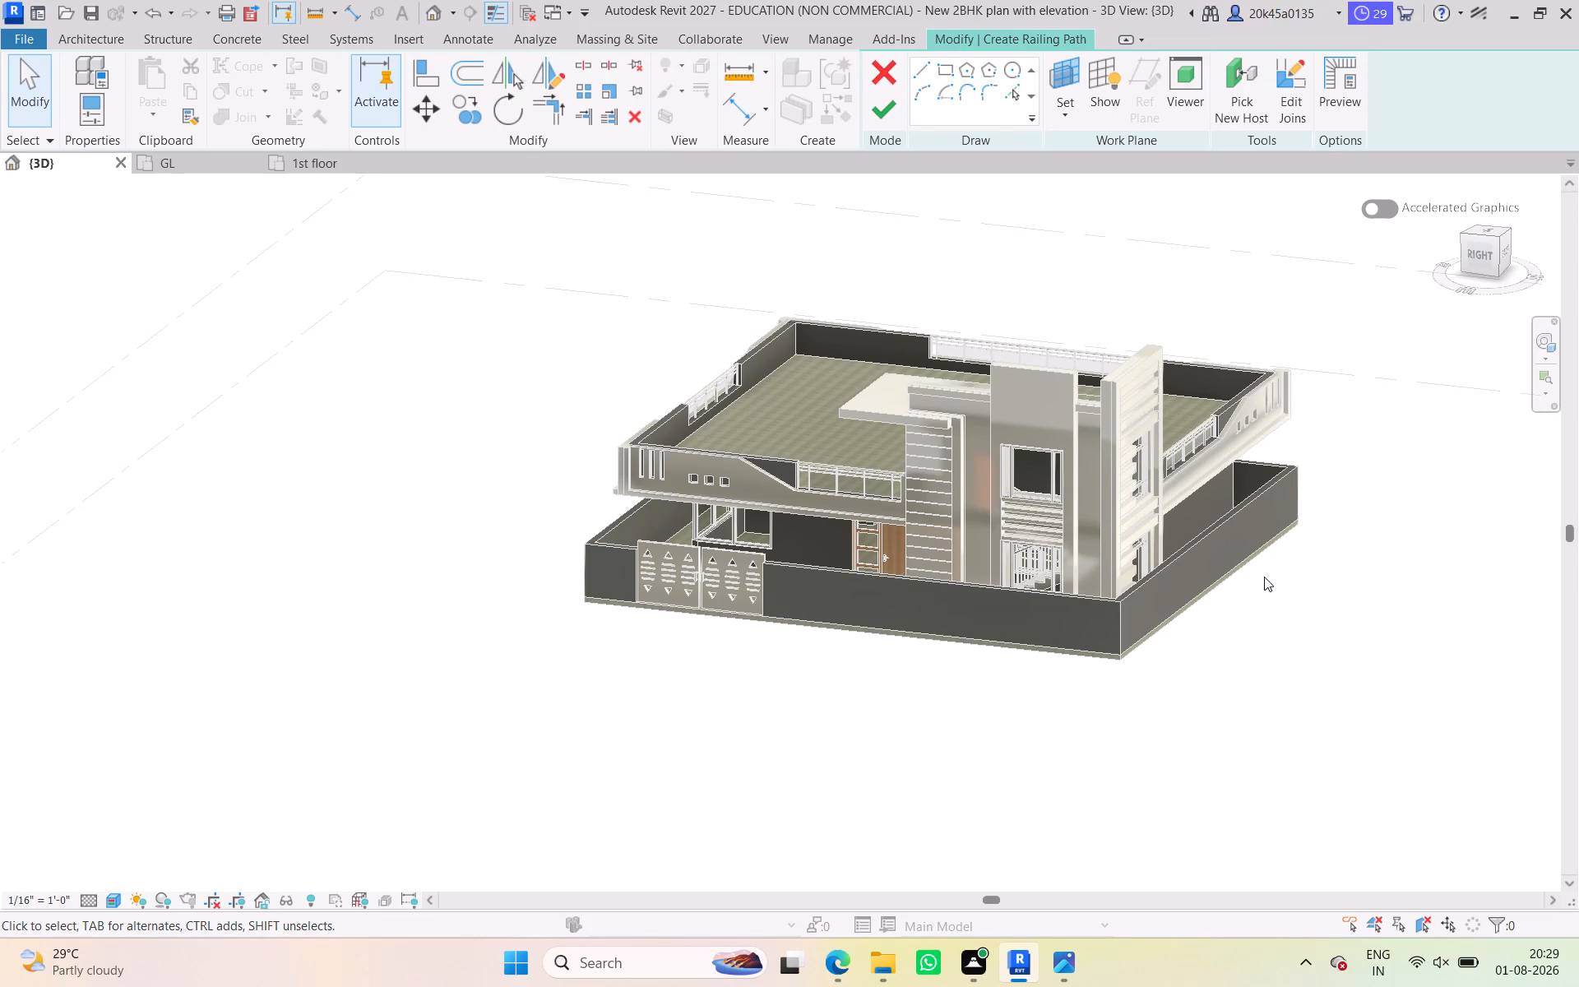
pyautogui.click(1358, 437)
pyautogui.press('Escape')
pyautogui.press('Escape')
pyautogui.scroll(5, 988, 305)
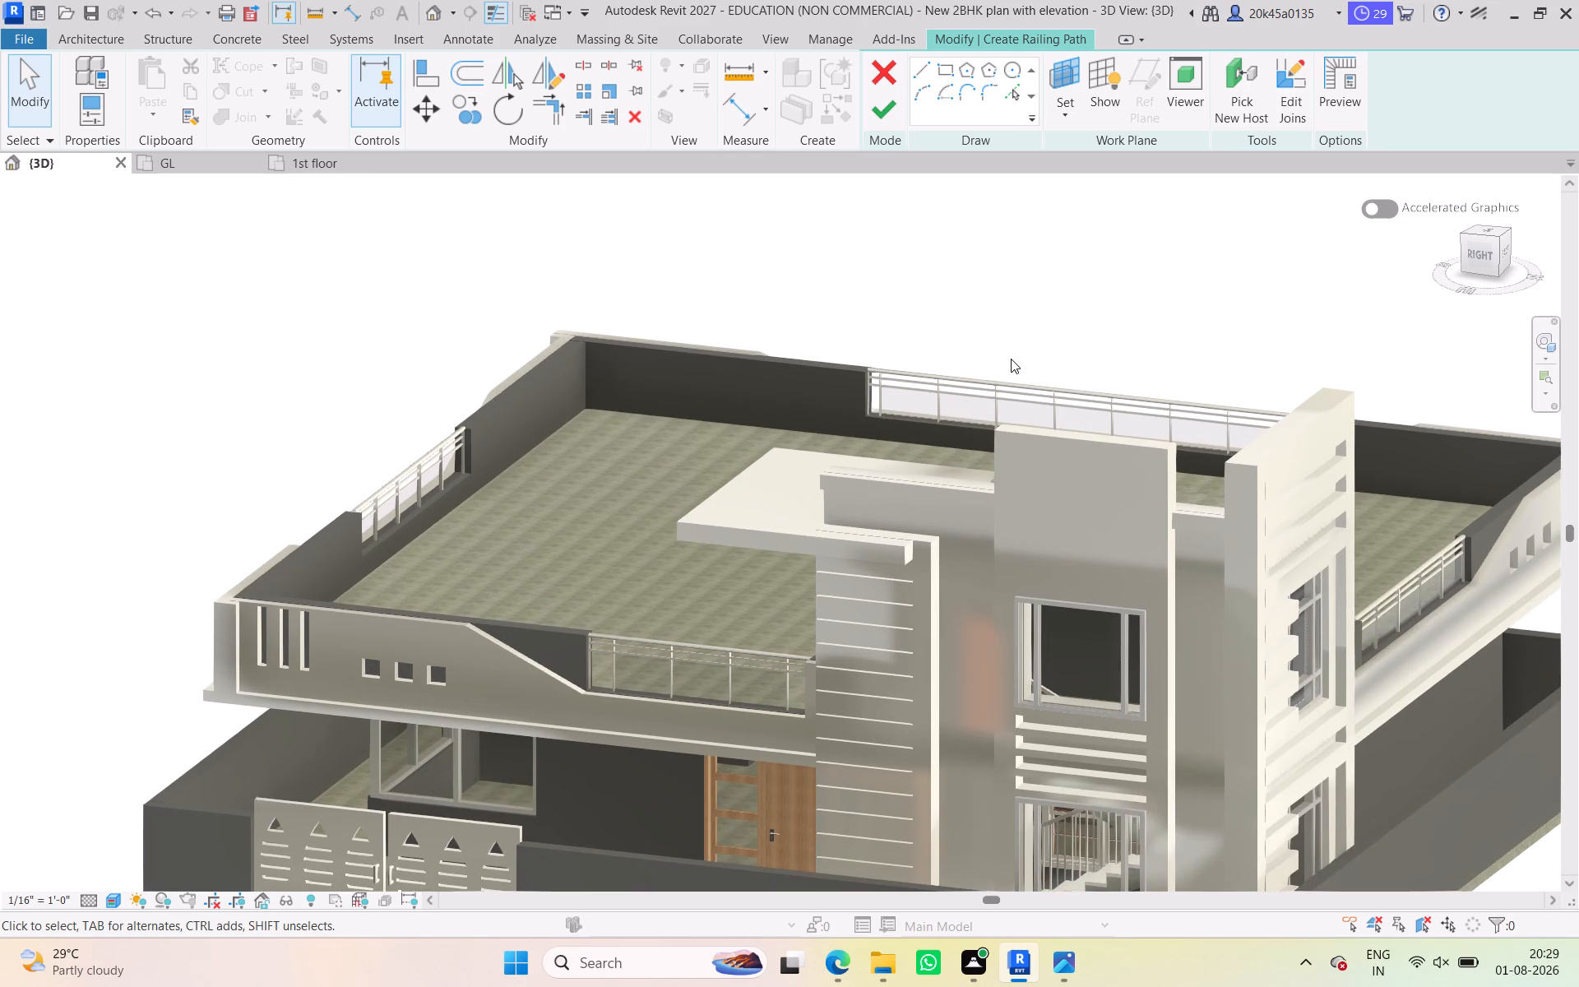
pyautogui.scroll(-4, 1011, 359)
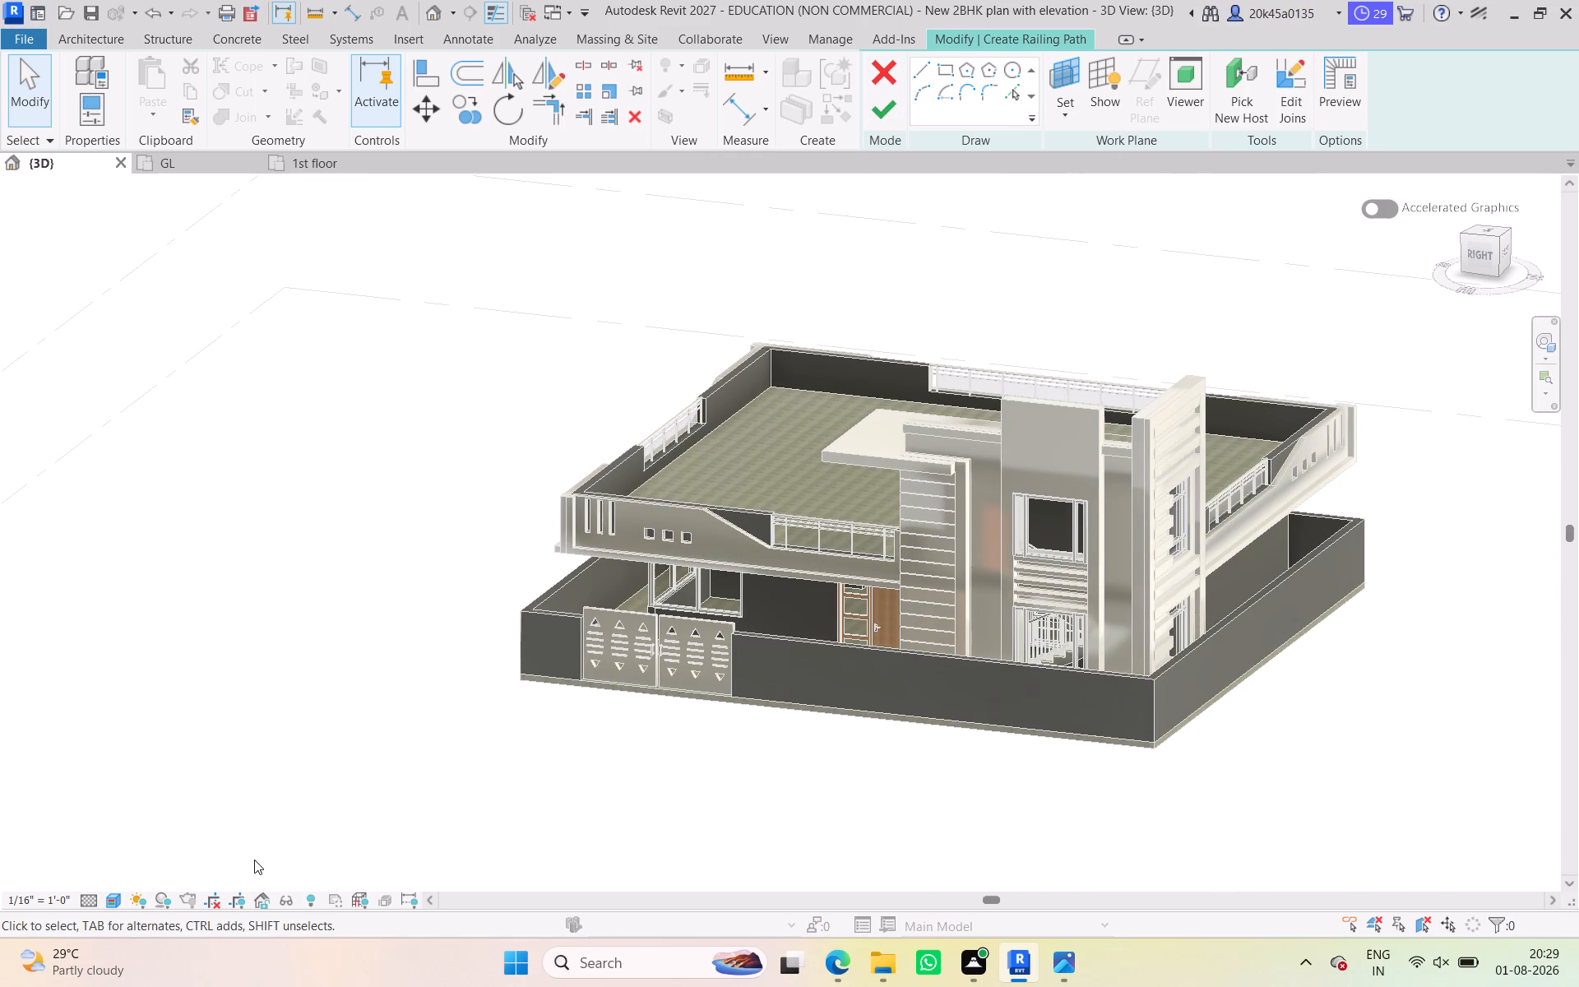
# Display the Properties palette beside the 3D view and narrow it to leave more room for the model.
pyautogui.rightClick(227, 763)
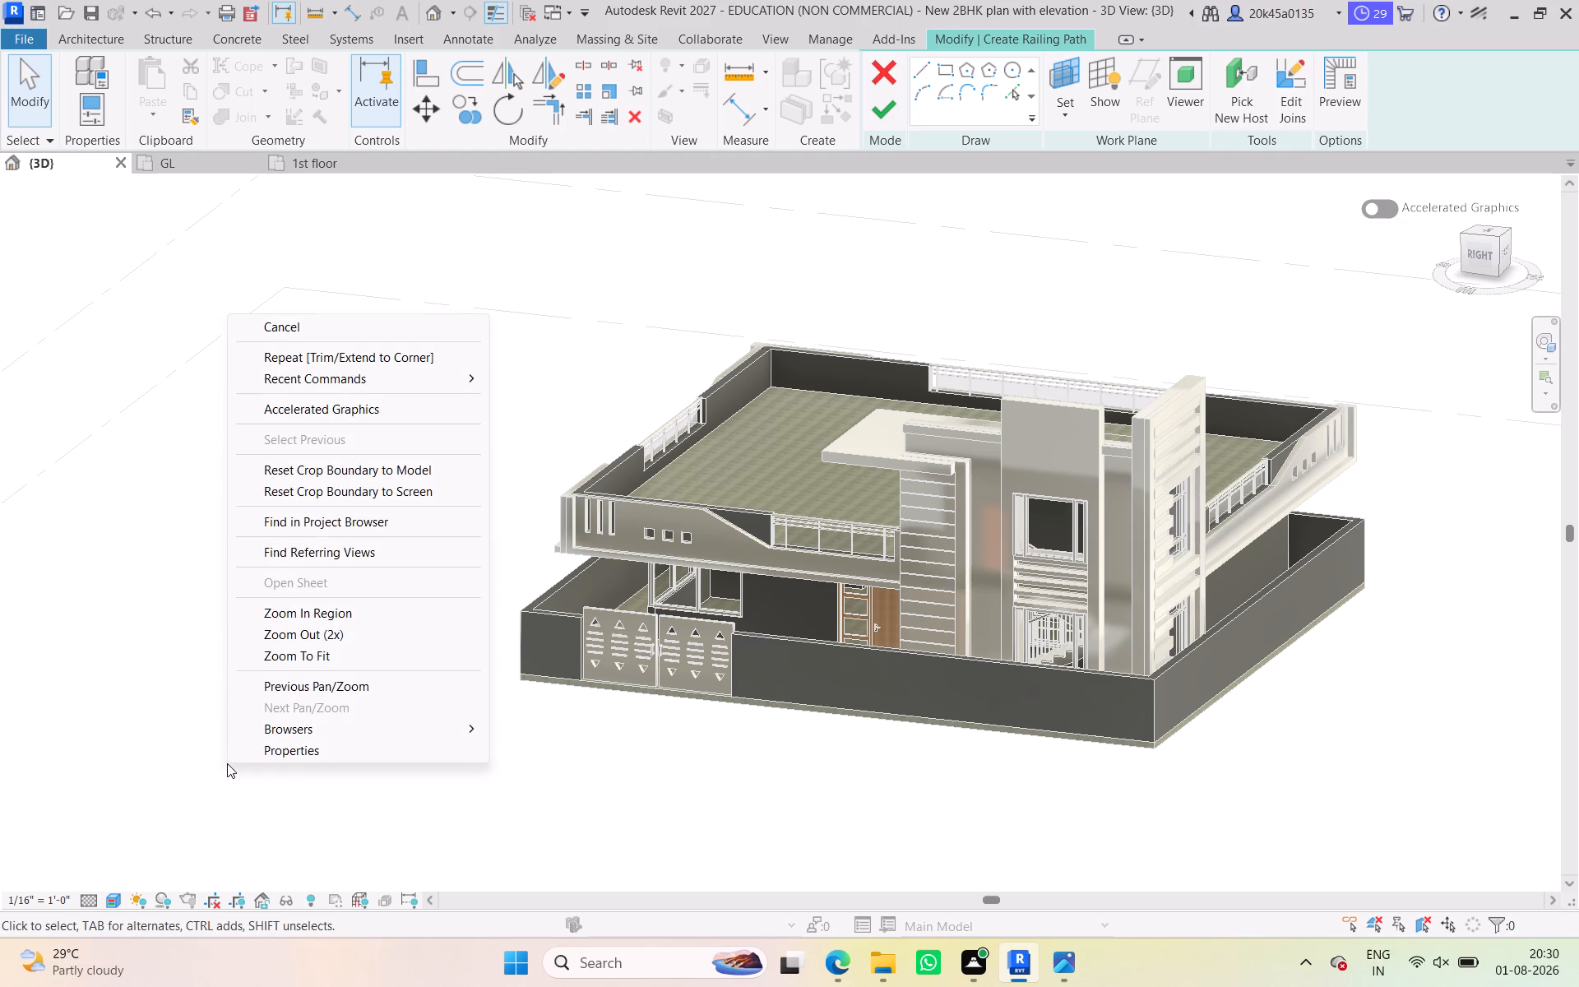
pyautogui.click(287, 745)
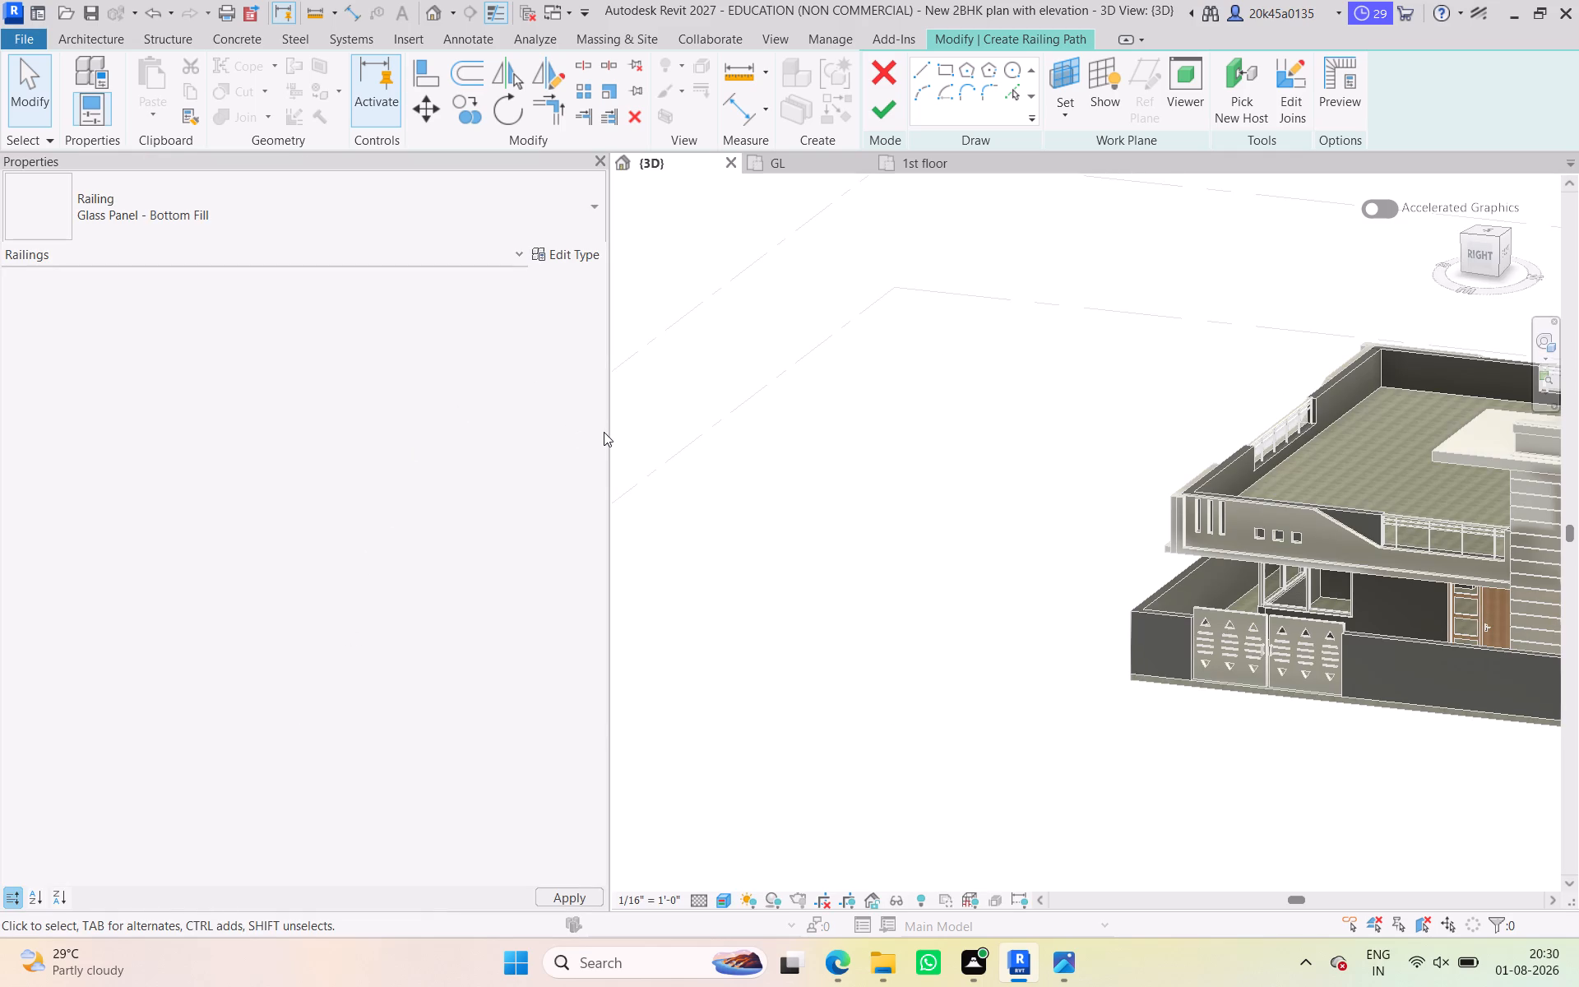
pyautogui.moveTo(609, 418); pyautogui.dragTo(285, 424)
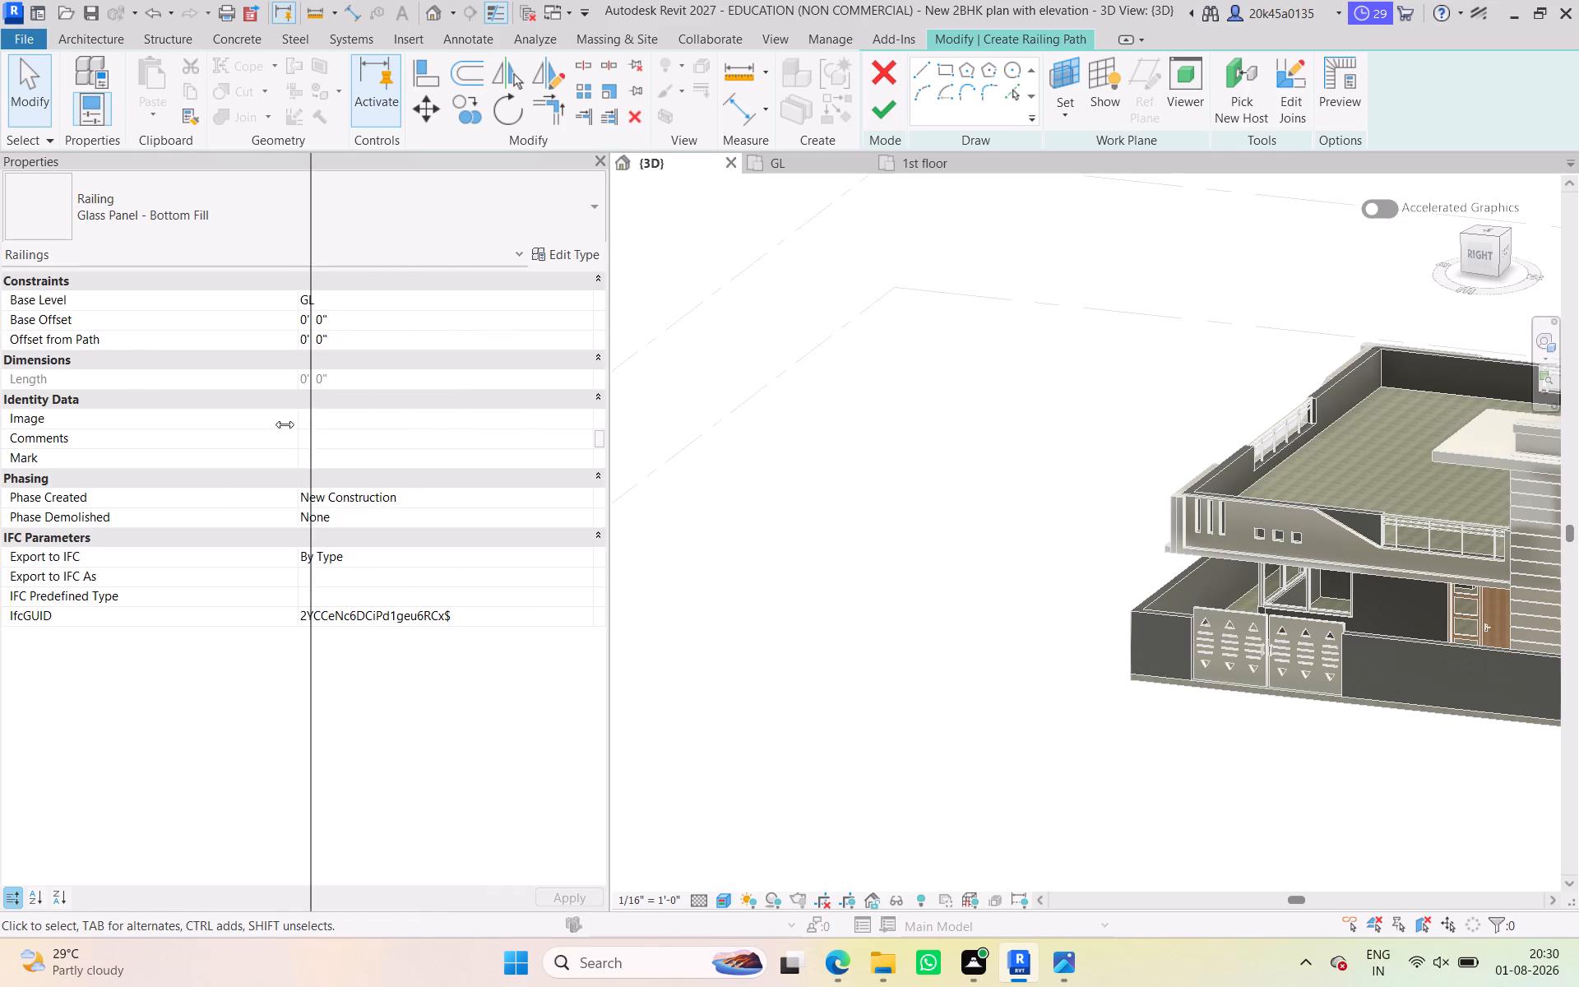
pyautogui.moveTo(285, 424); pyautogui.dragTo(264, 428)
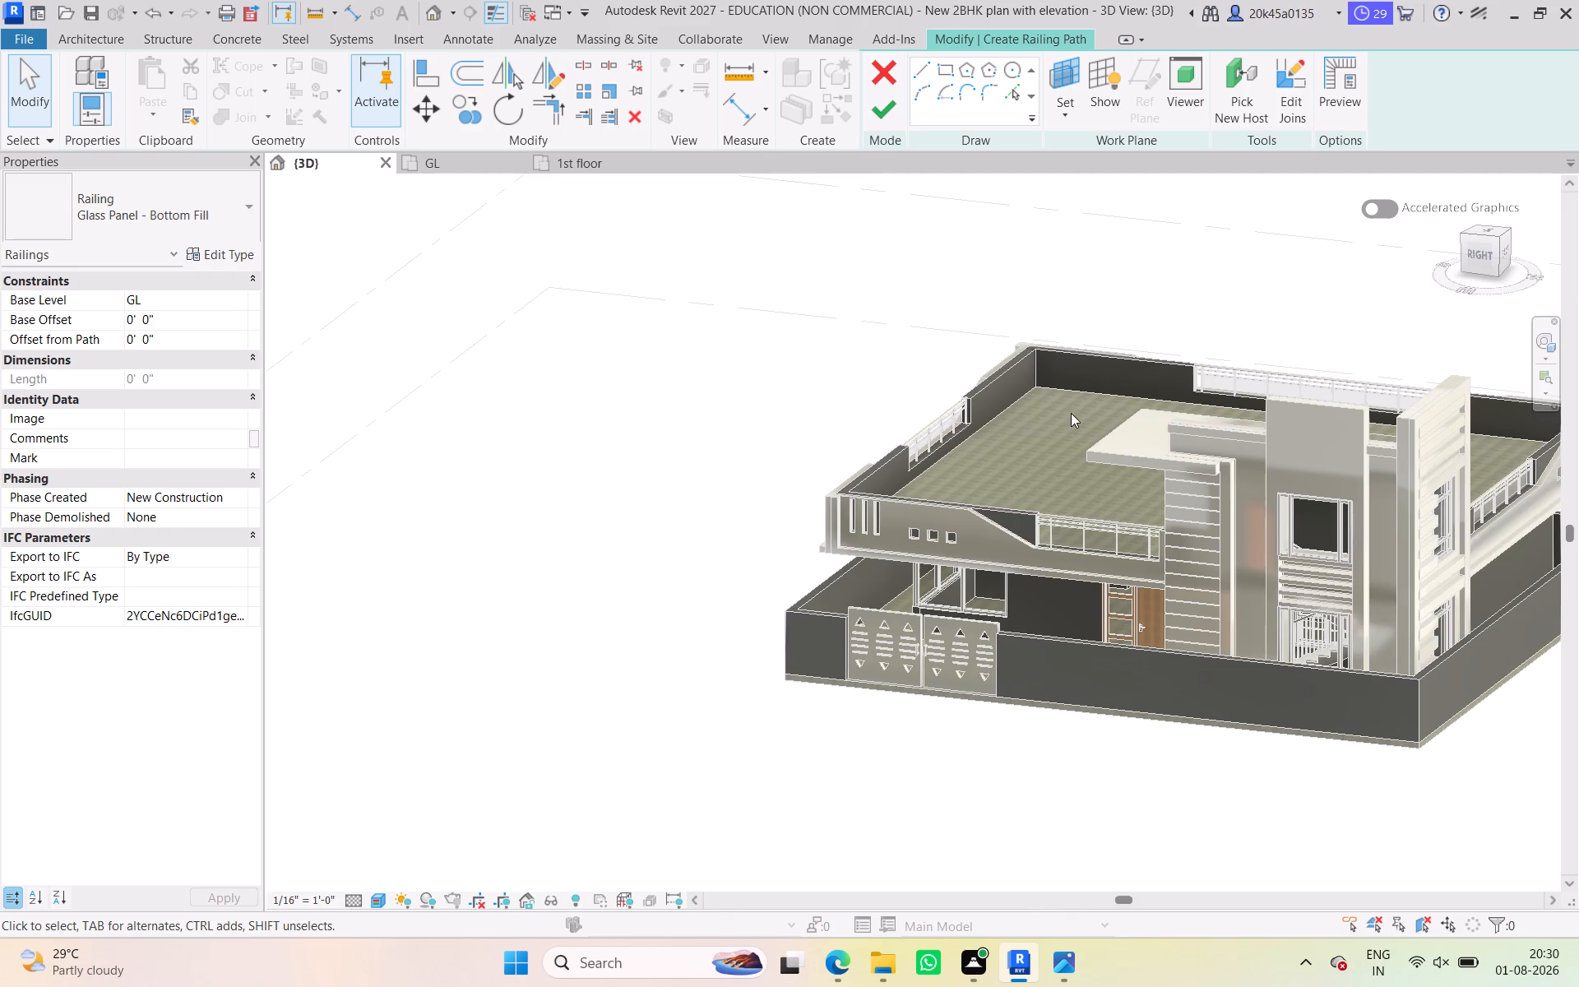
# Cancel the open railing path sketch and leave sketch mode.
pyautogui.click(868, 85)
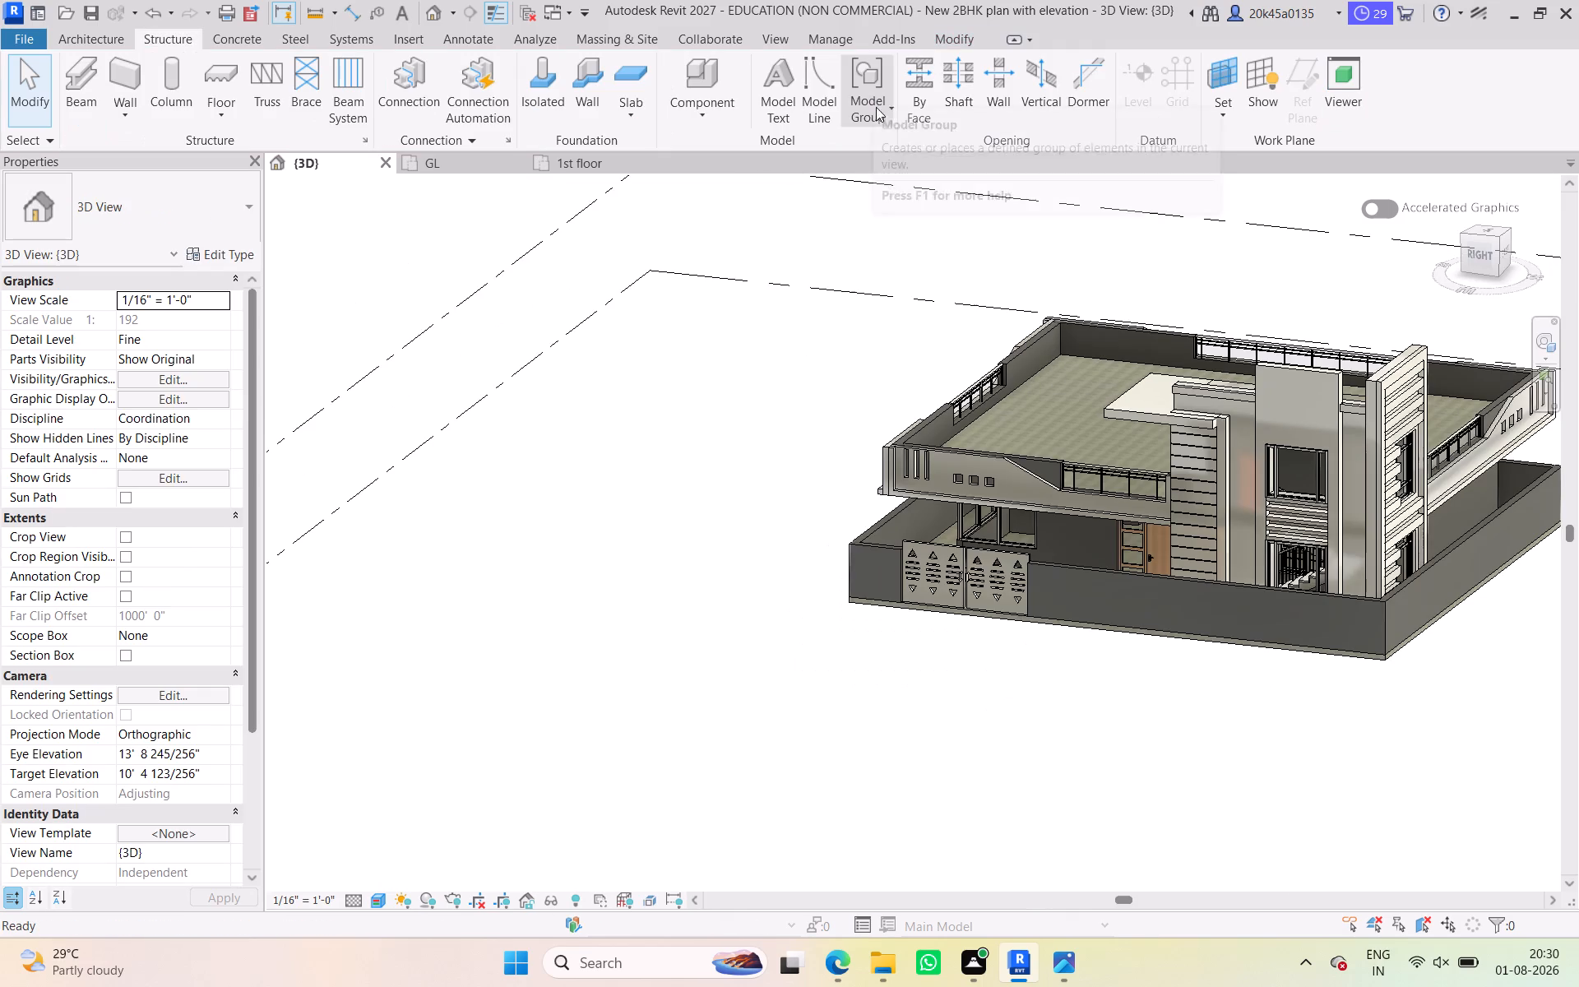
# Save the 2BHK house project.
pyautogui.scroll(-1, 863, 429)
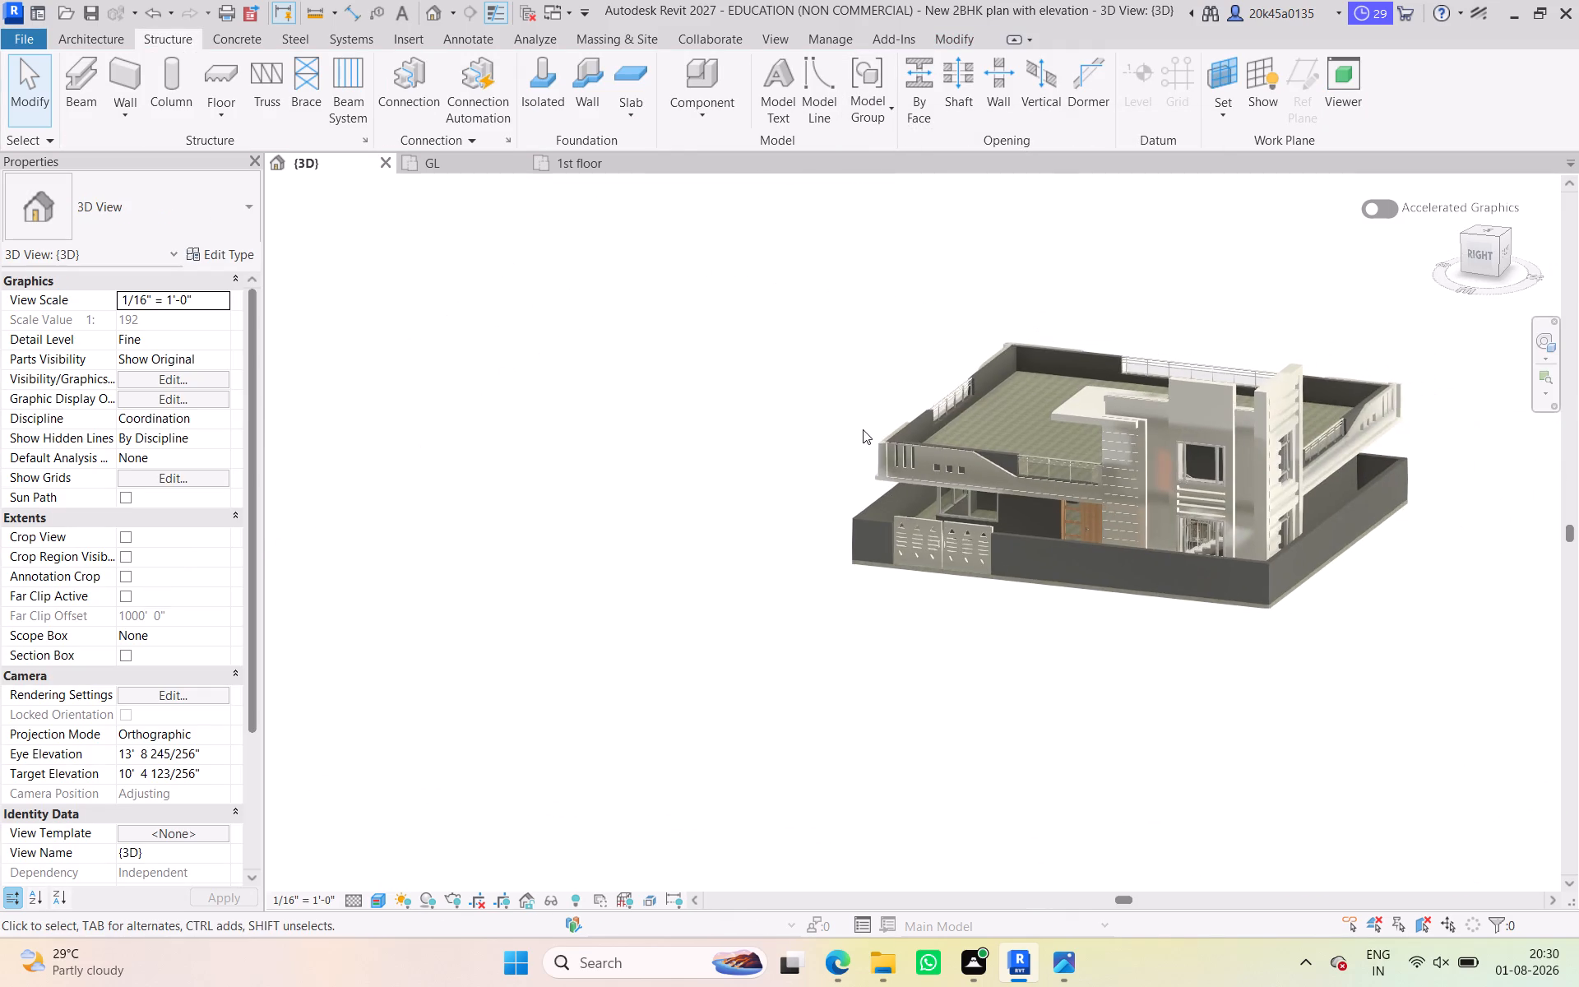
pyautogui.scroll(-1, 863, 429)
pyautogui.scroll(5, 1326, 322)
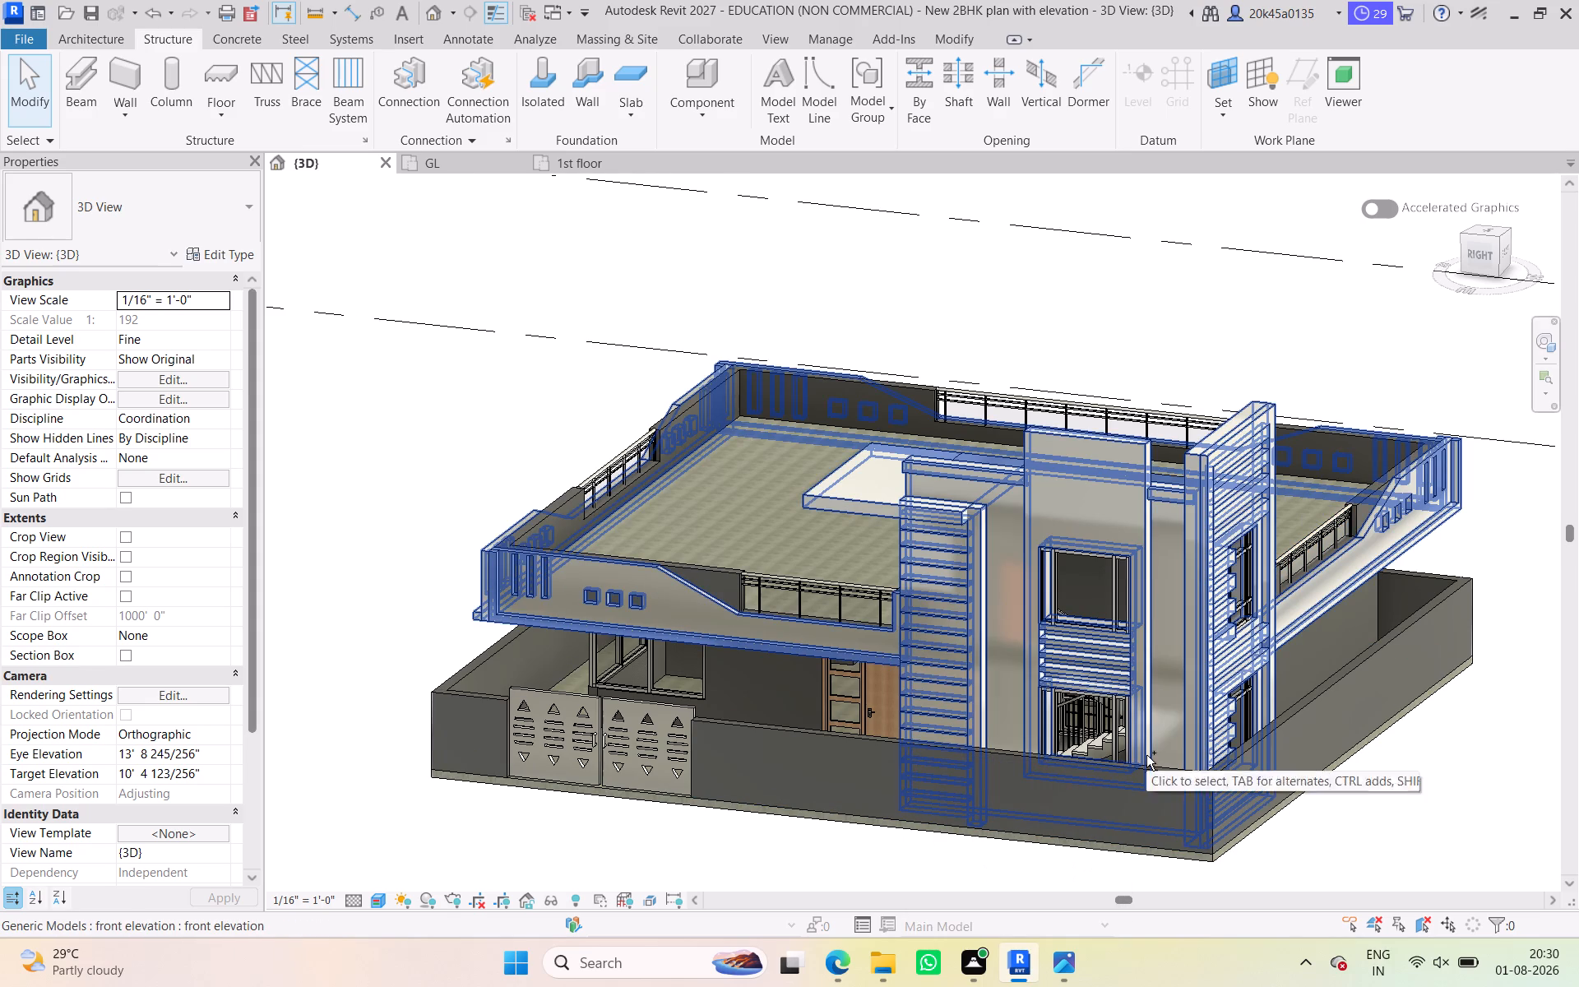
pyautogui.hotkey('ctrl', 's')
pyautogui.hotkey('ctrl', 's')
pyautogui.hotkey('ctrl', 's')
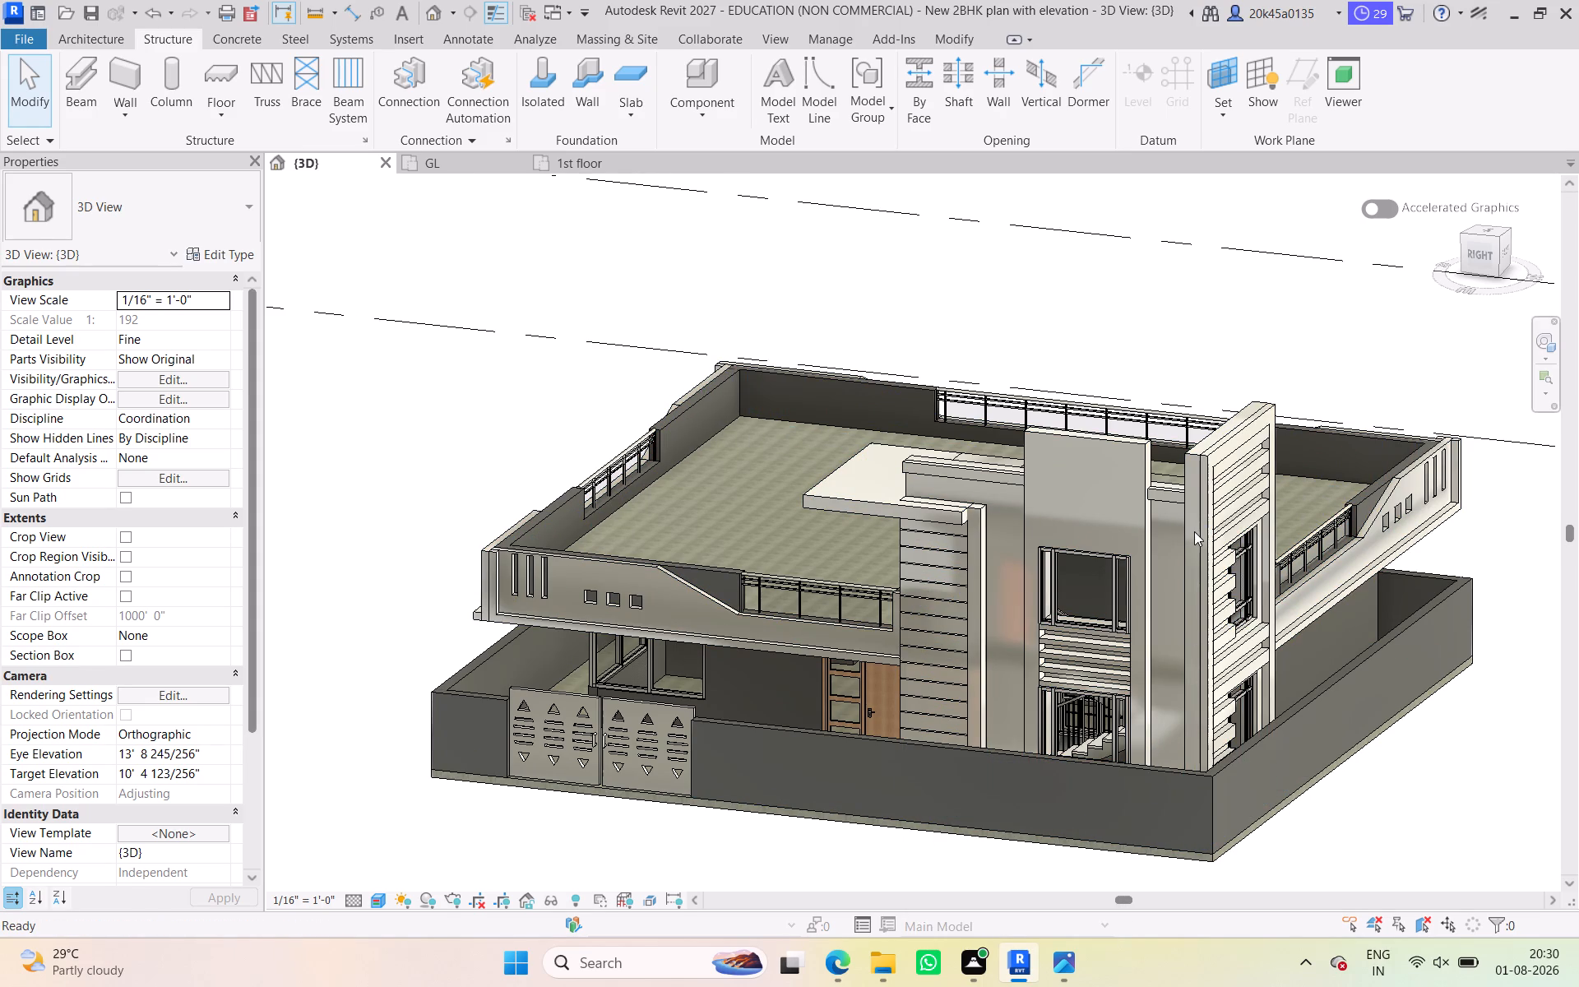
# Examine the house's front elevation in 3D, including the entrance, compound gate, terrace railings and the parapet corner's slots and square openings.
pyautogui.scroll(-1, 1194, 531)
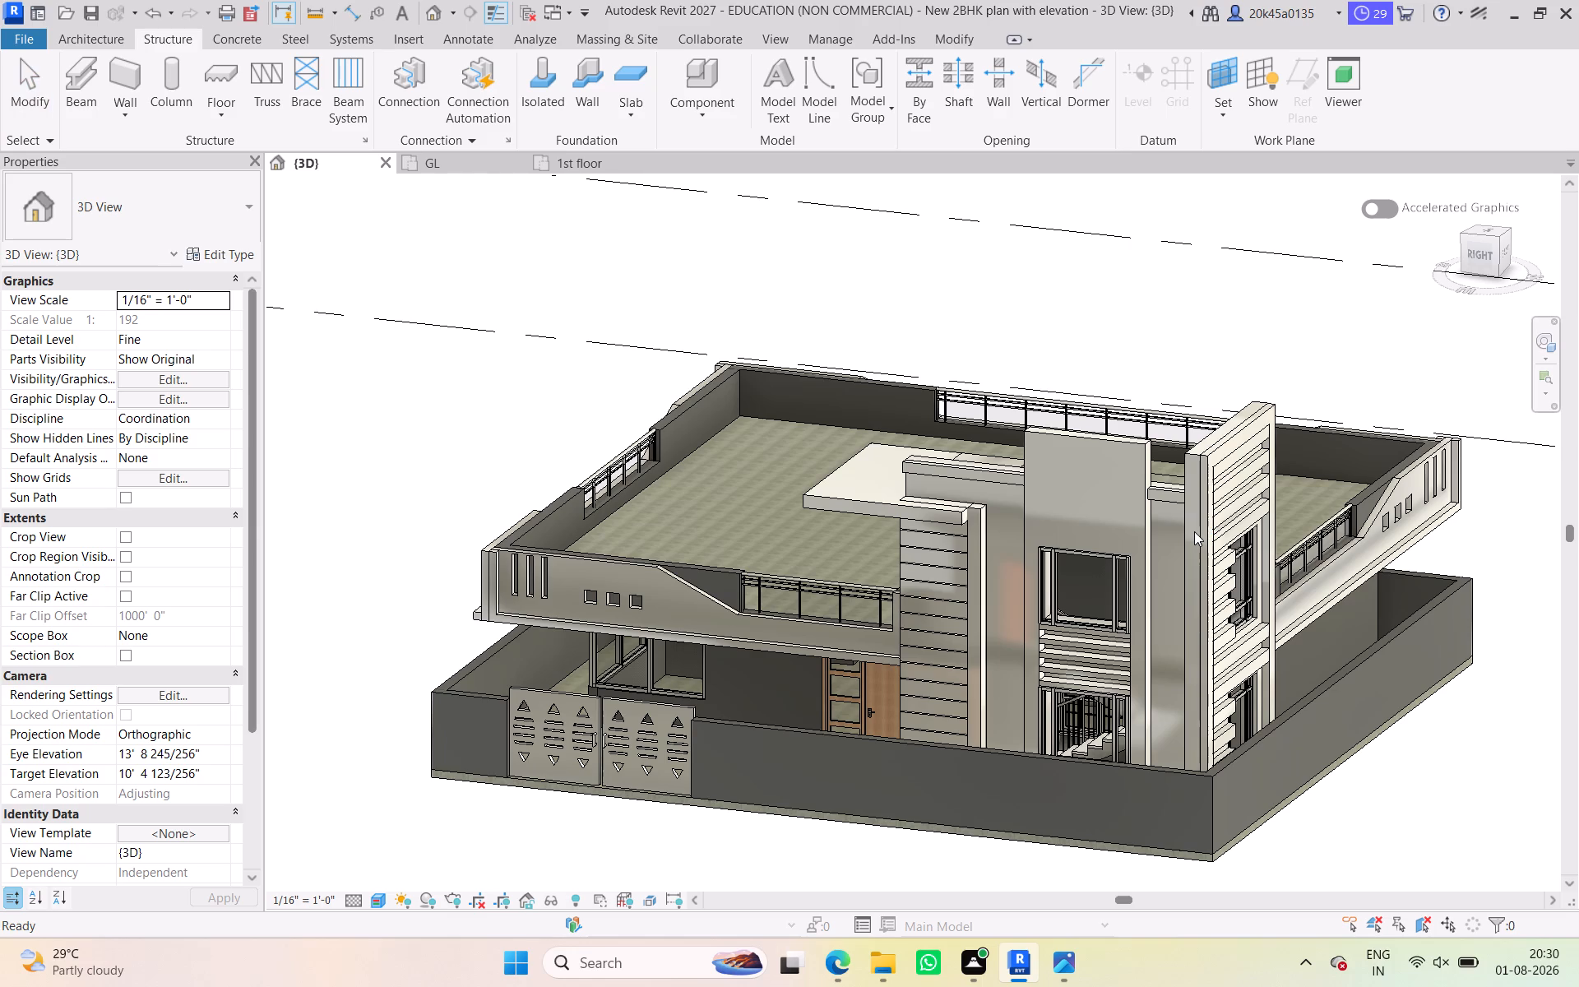
pyautogui.scroll(2, 1194, 531)
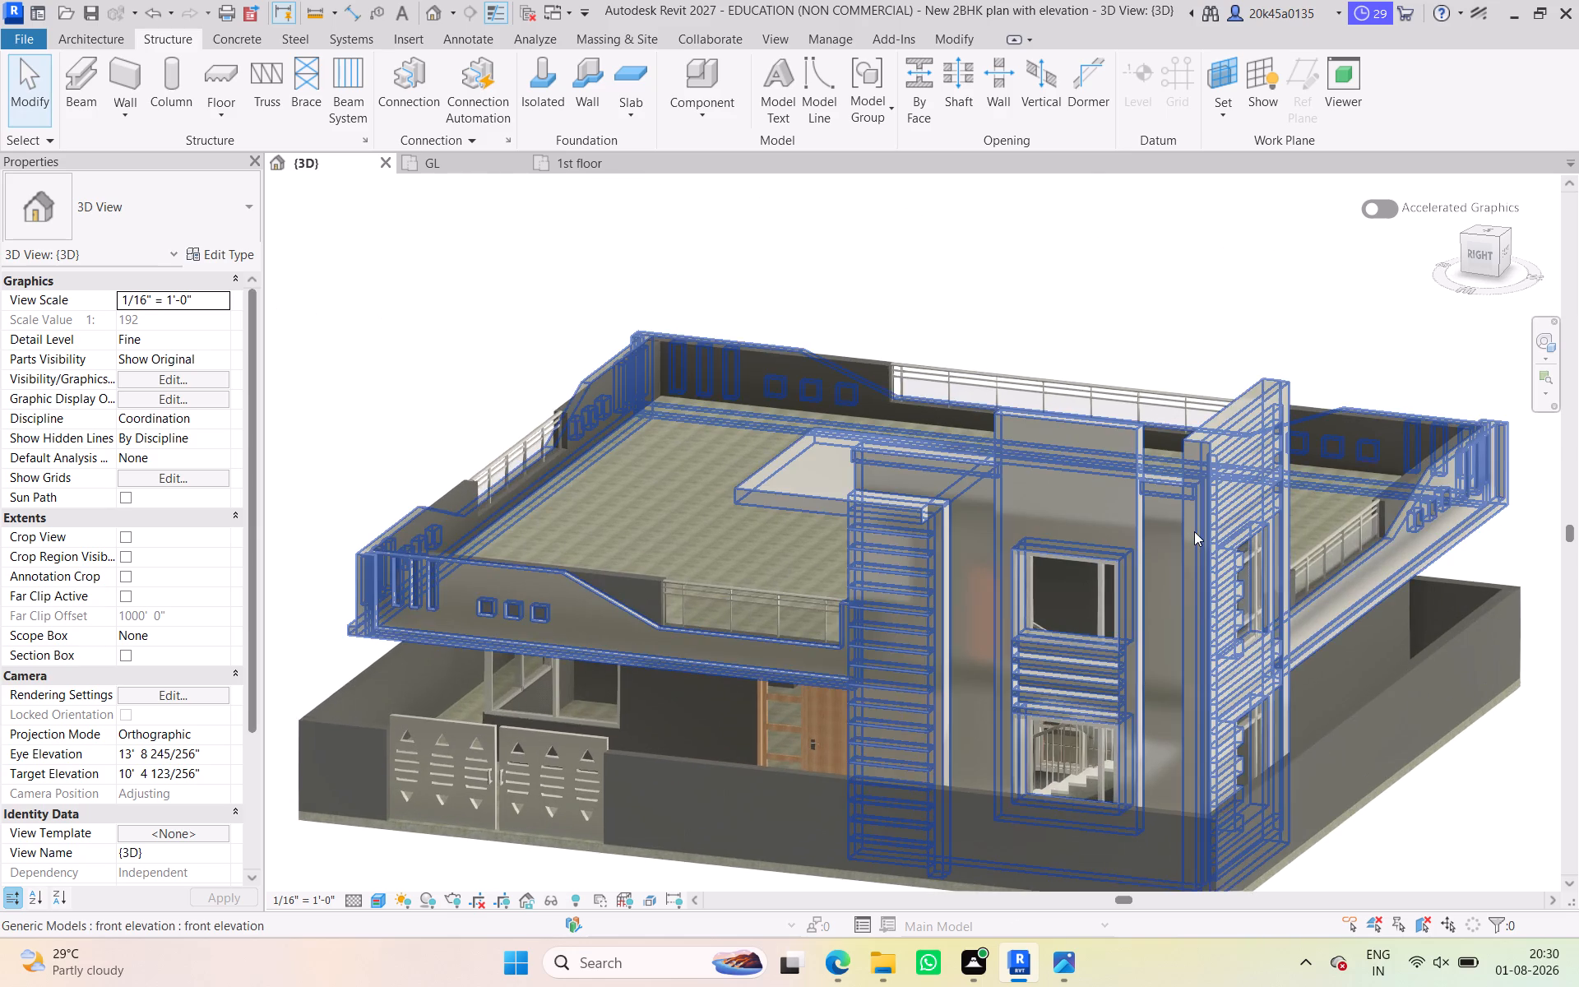
pyautogui.scroll(-3, 1194, 531)
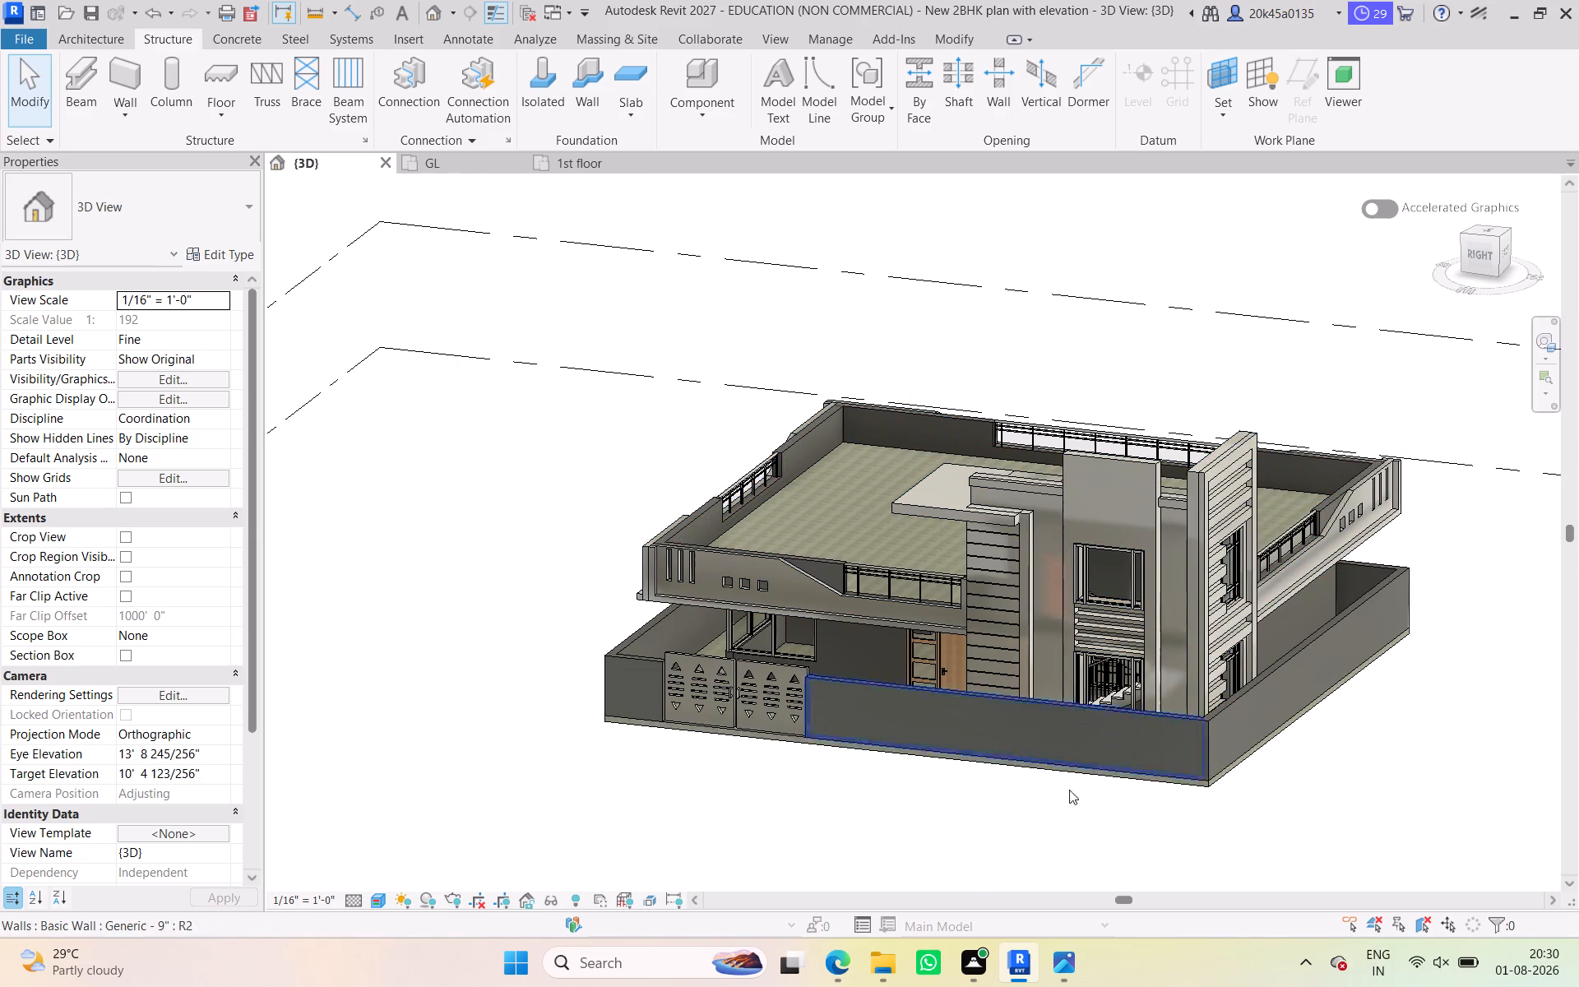
pyautogui.scroll(-3, 993, 693)
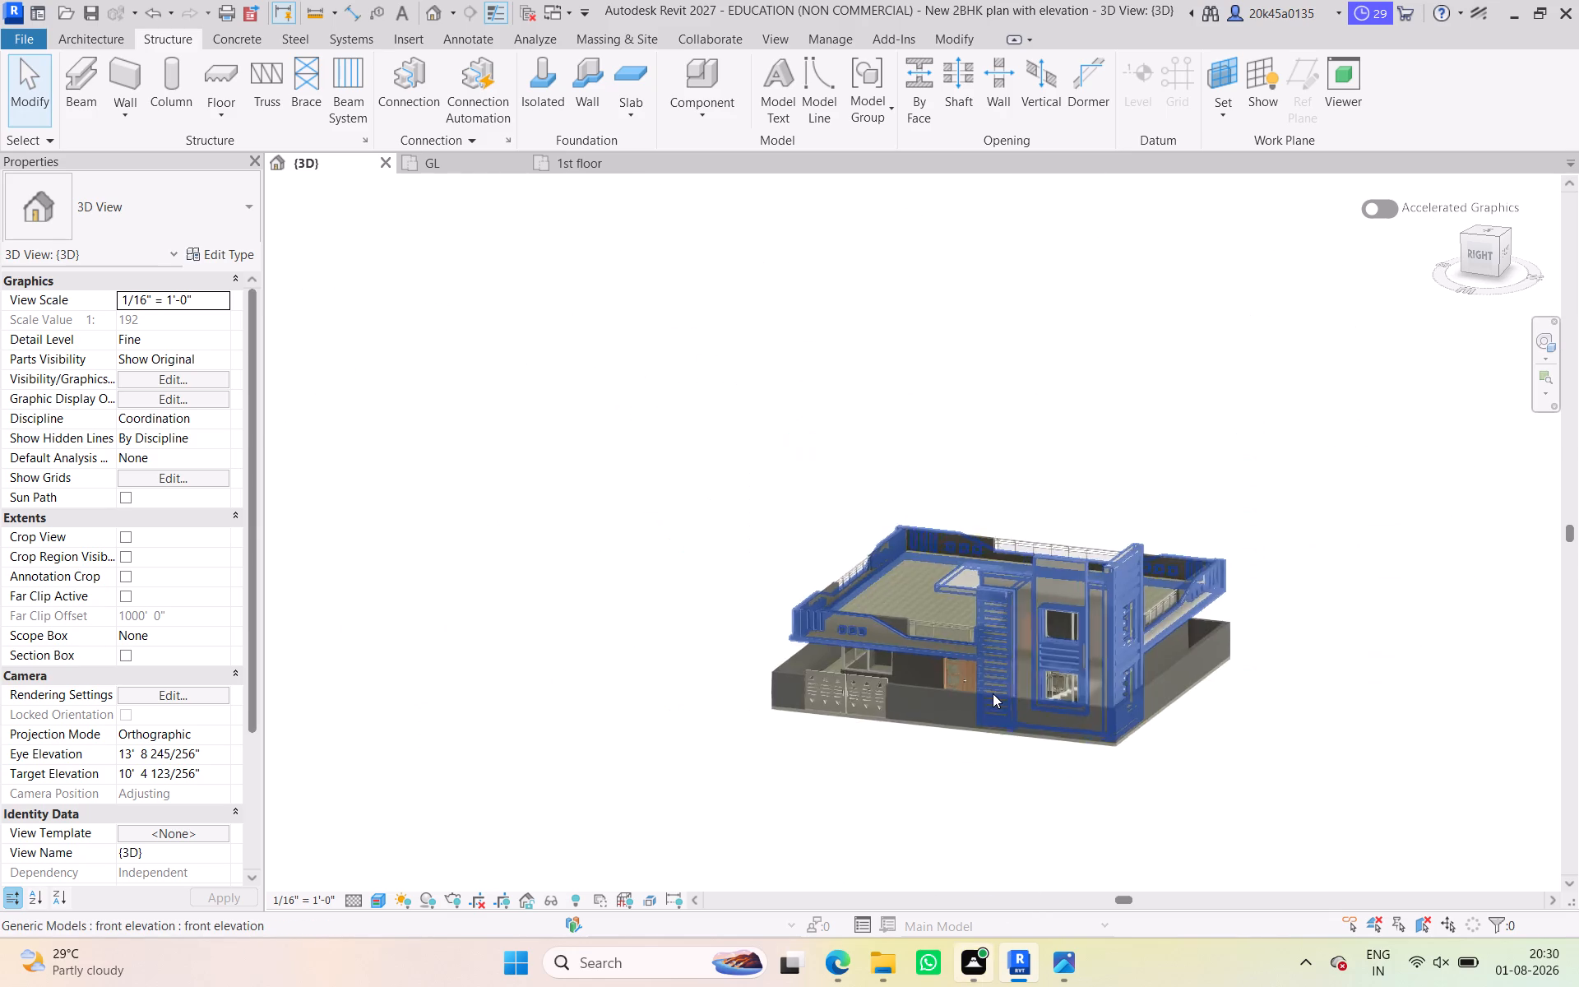
pyautogui.scroll(-2, 993, 693)
pyautogui.scroll(9, 993, 693)
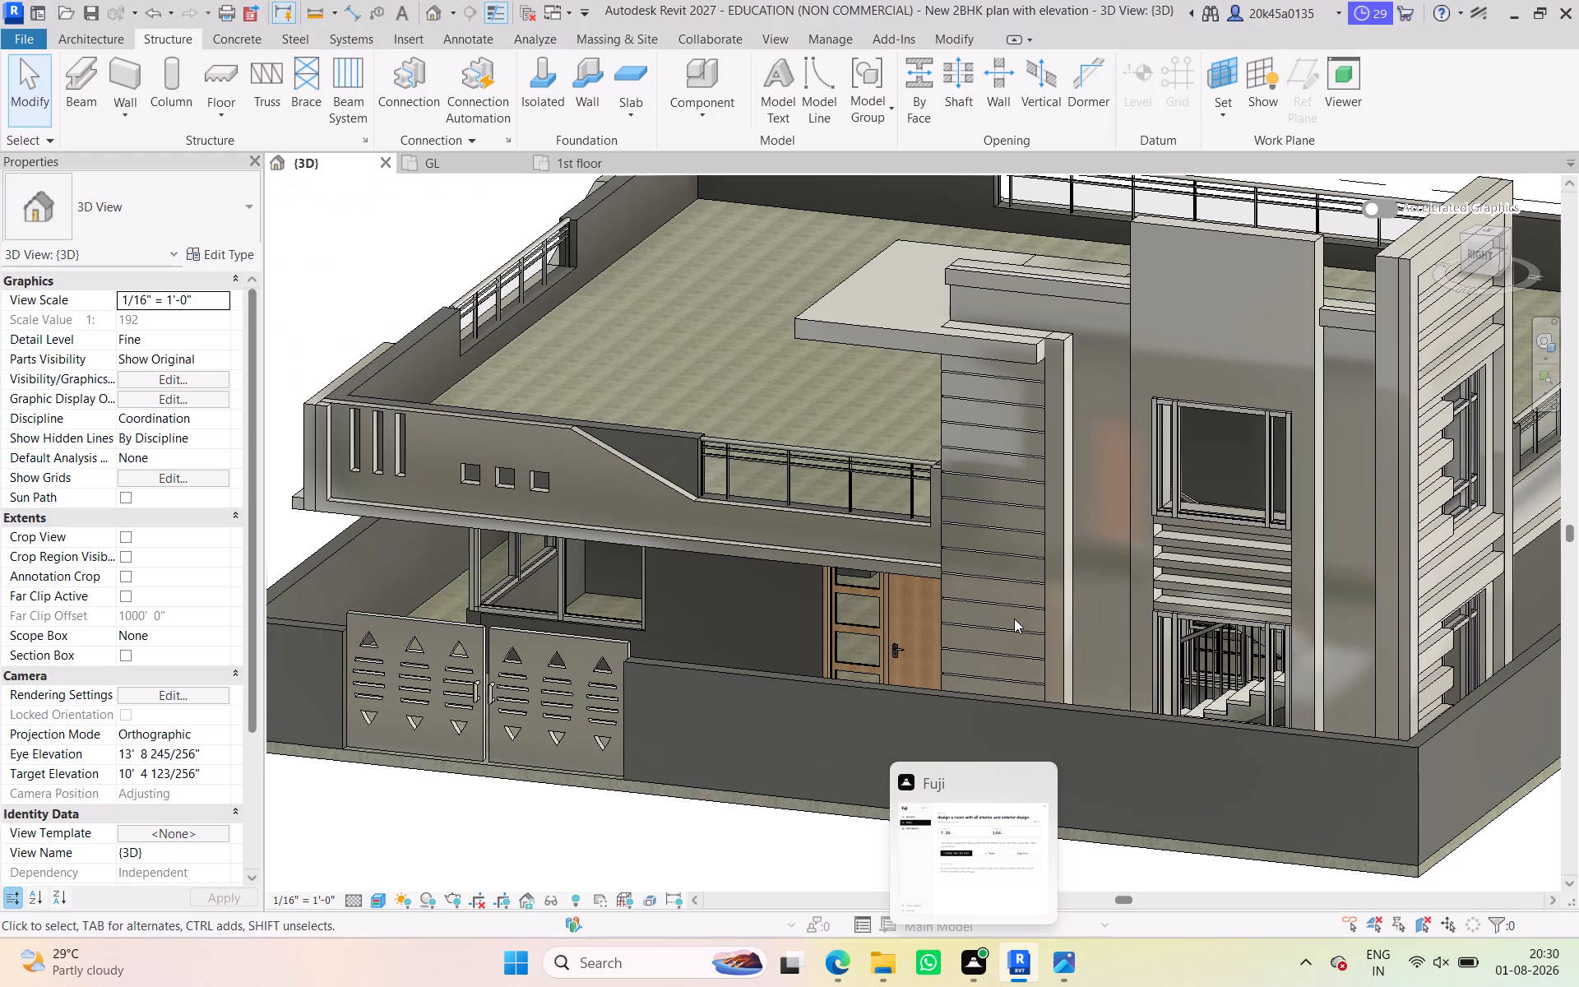
pyautogui.scroll(-5, 791, 606)
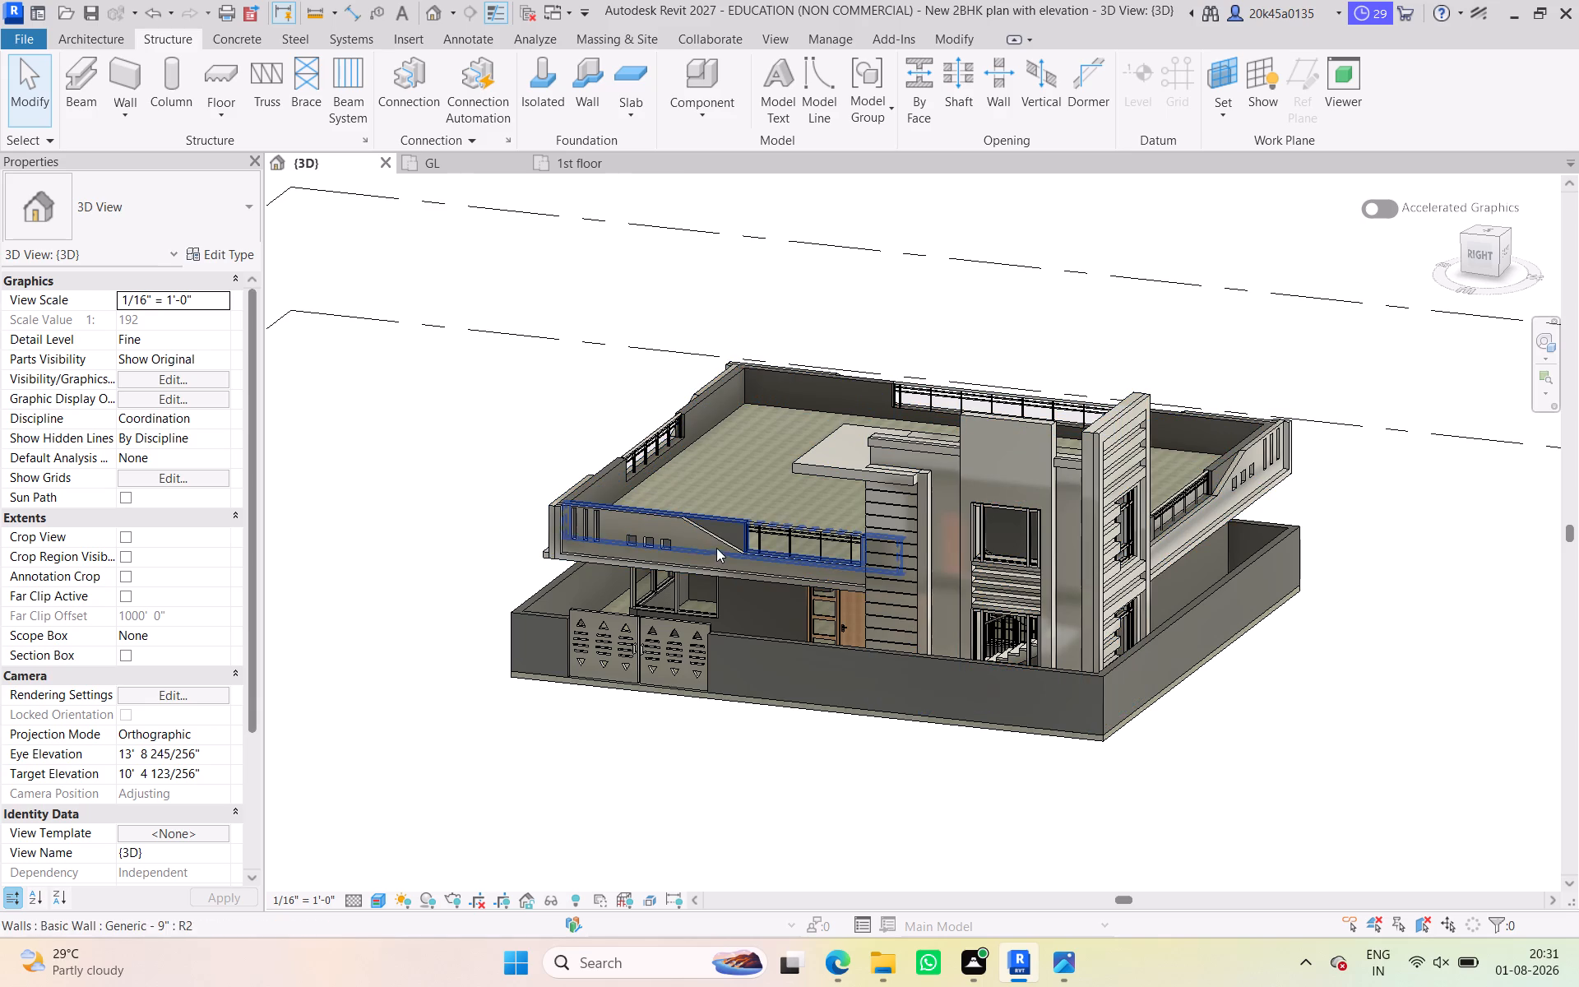
pyautogui.scroll(8, 707, 552)
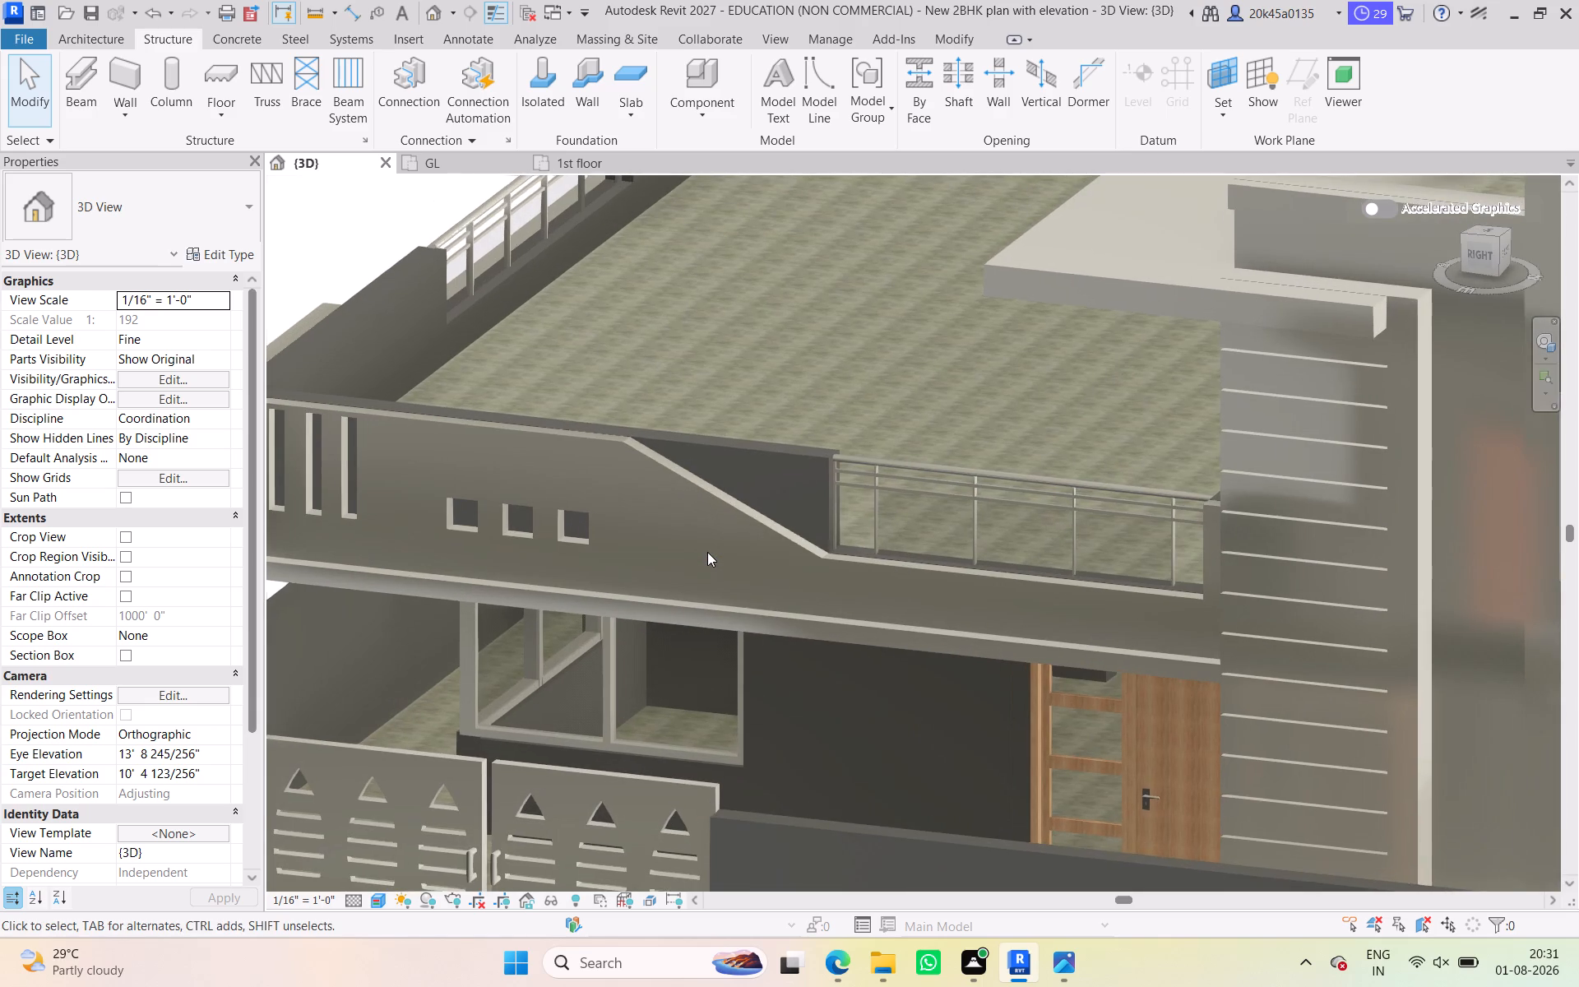
pyautogui.scroll(-3, 707, 552)
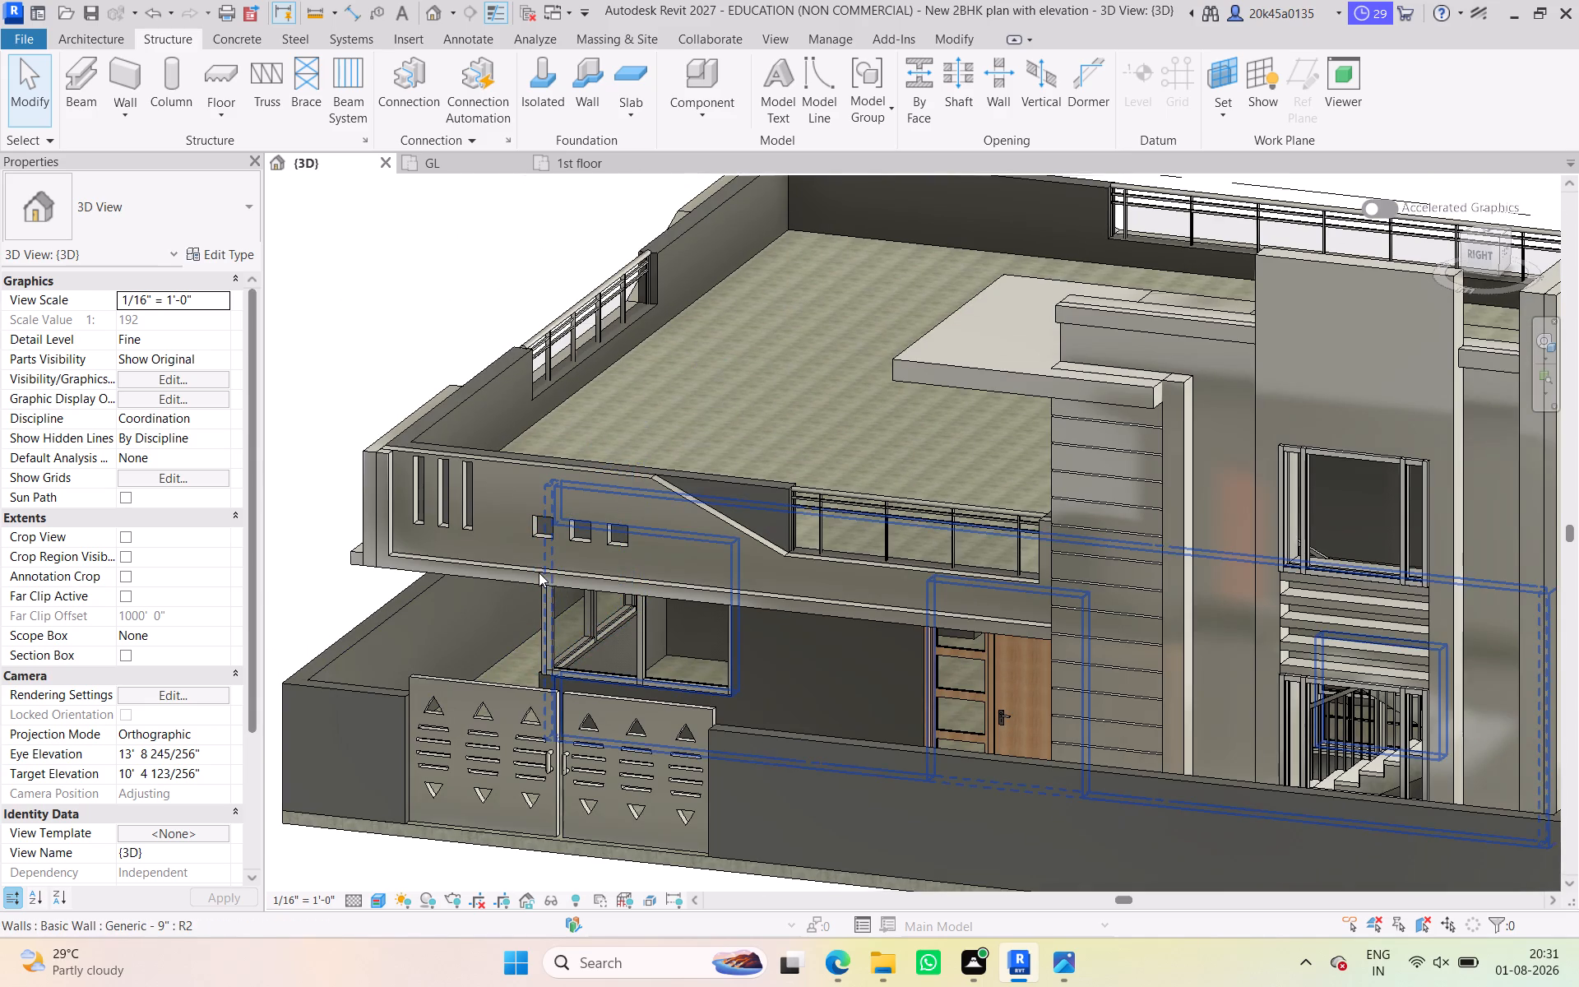
pyautogui.hscroll(-1, 539, 572)
pyautogui.scroll(2, 738, 444)
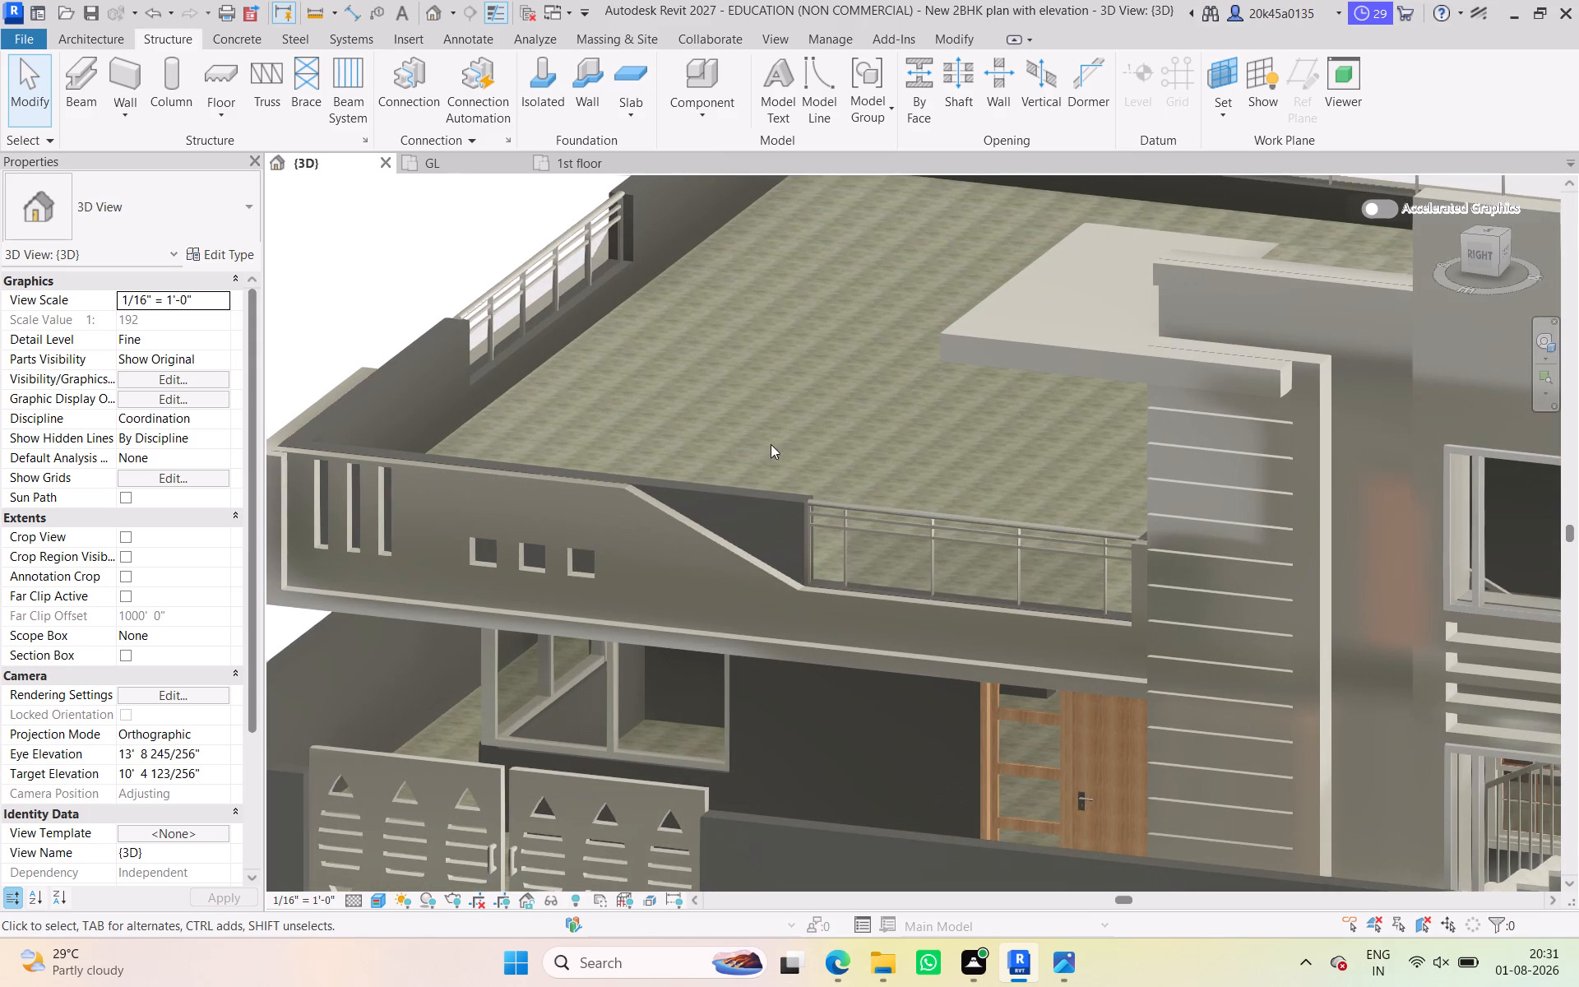
pyautogui.scroll(-2, 827, 452)
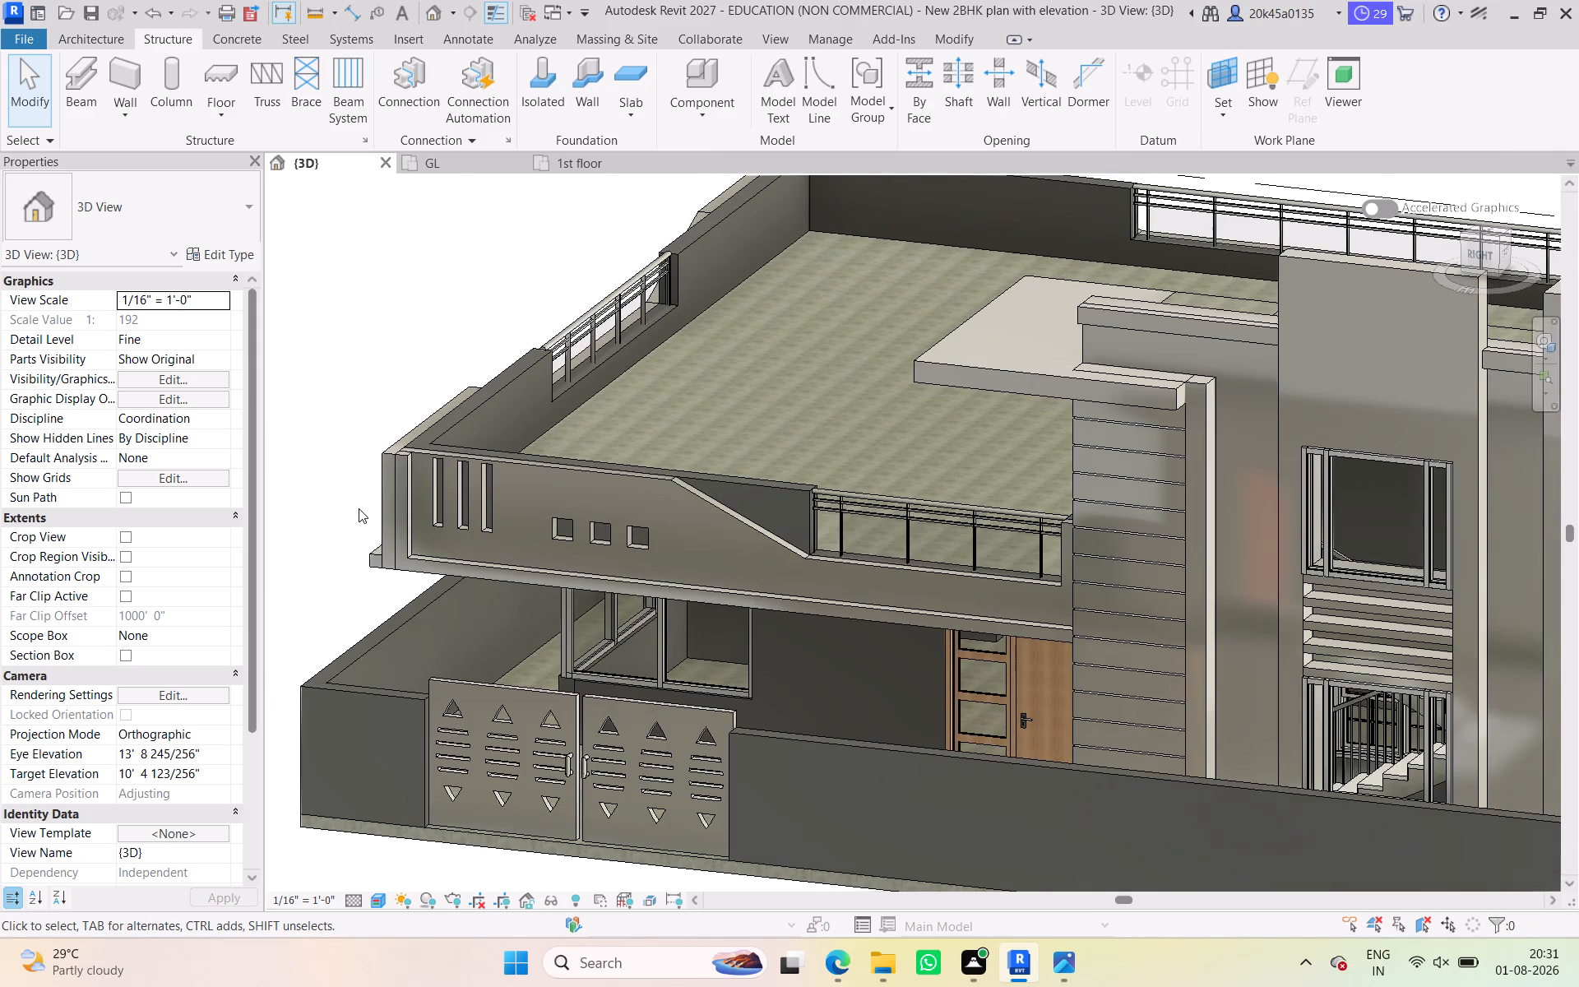
pyautogui.scroll(7, 359, 508)
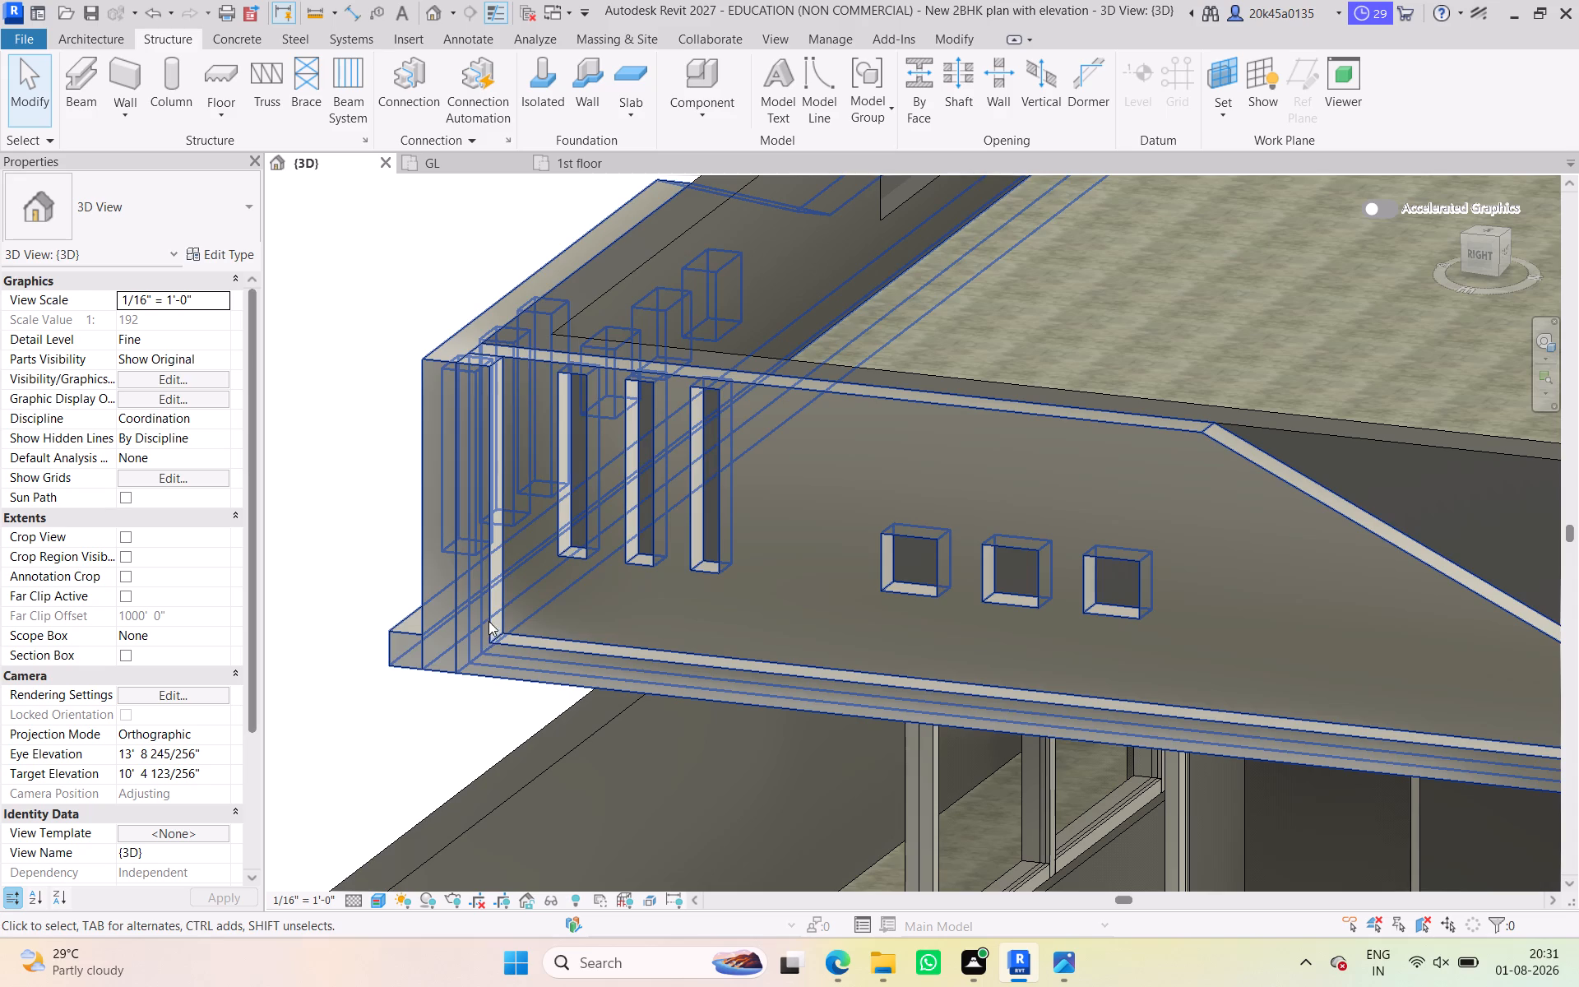
pyautogui.scroll(-3, 607, 383)
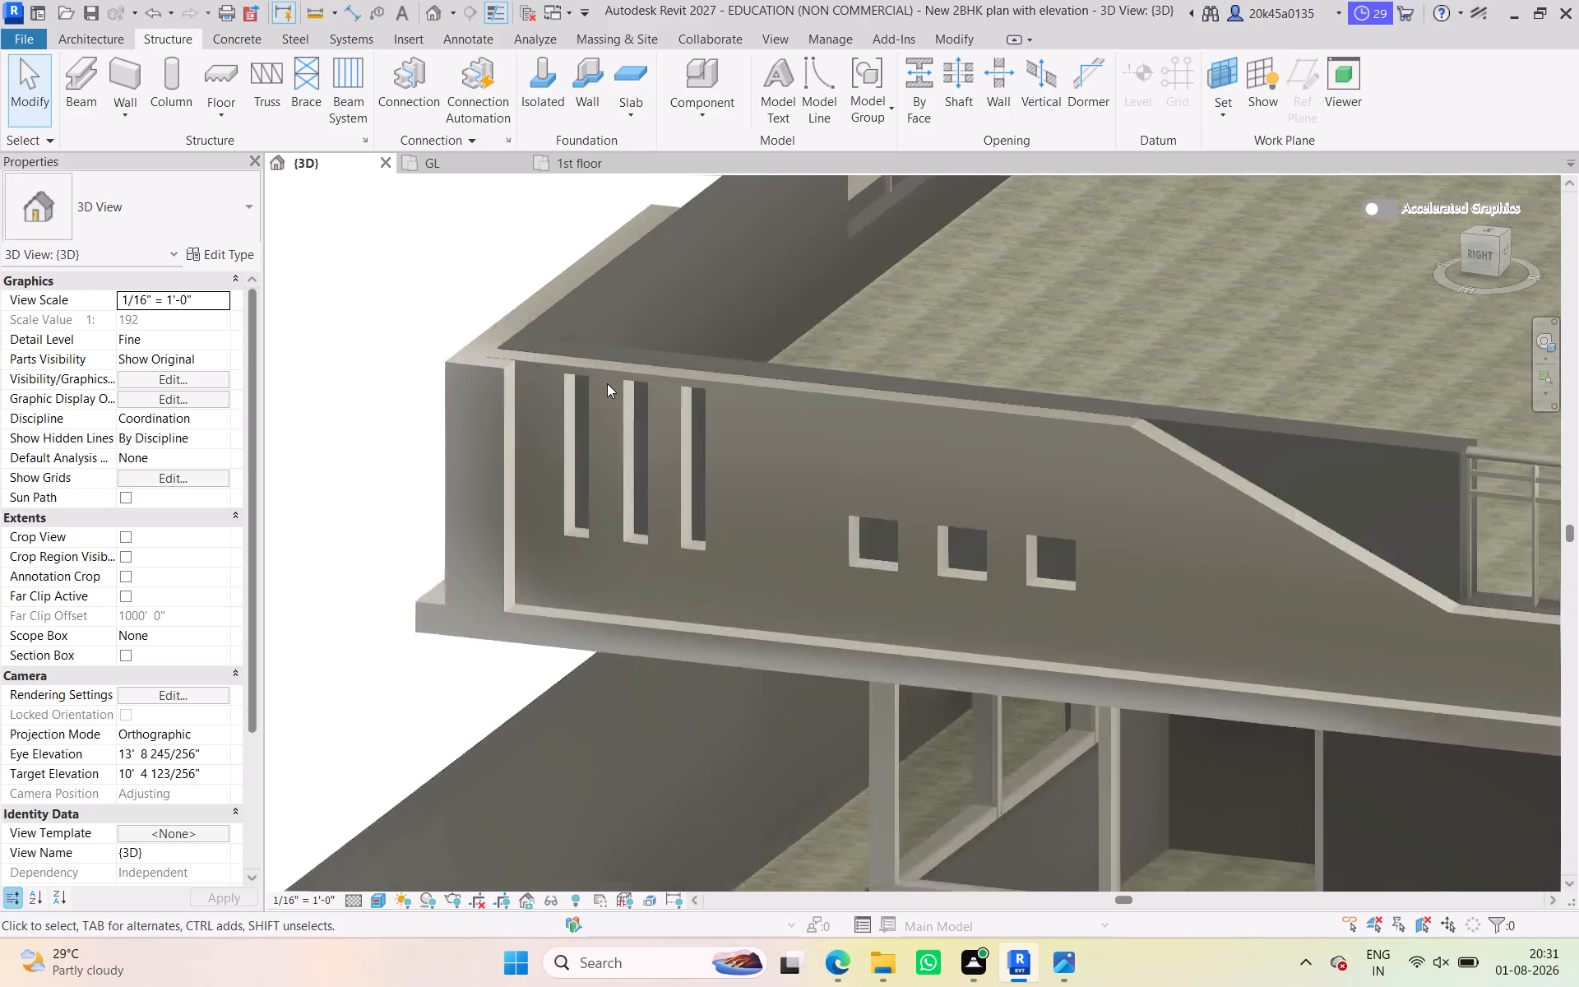
pyautogui.scroll(-9, 607, 383)
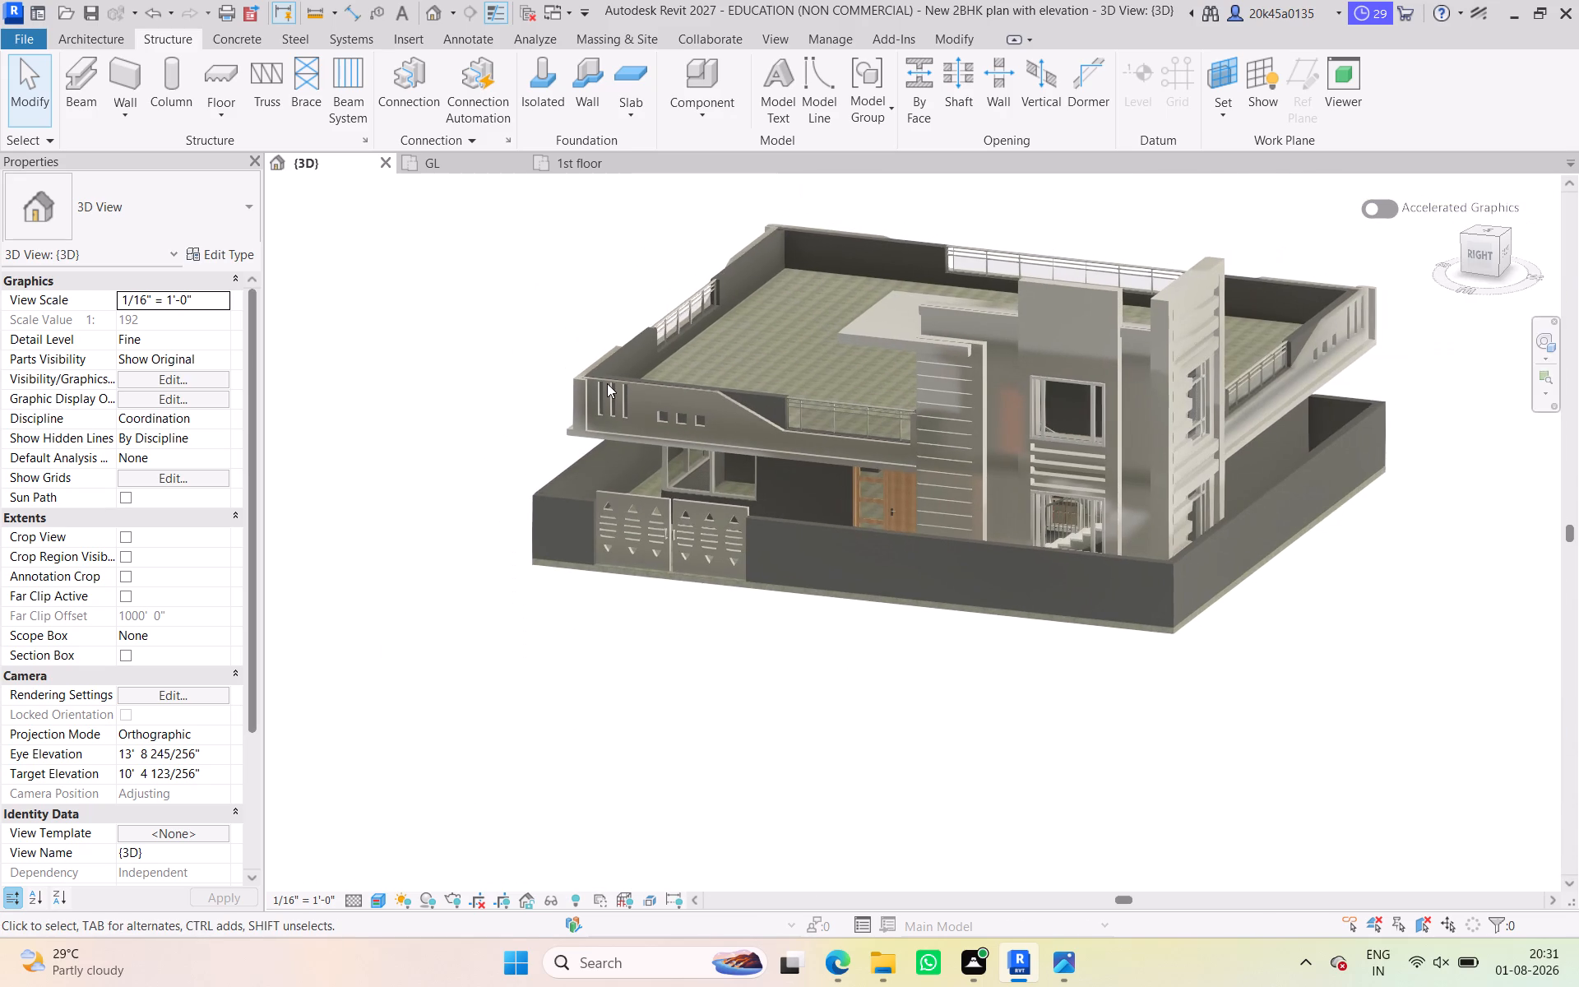
pyautogui.scroll(-2, 975, 219)
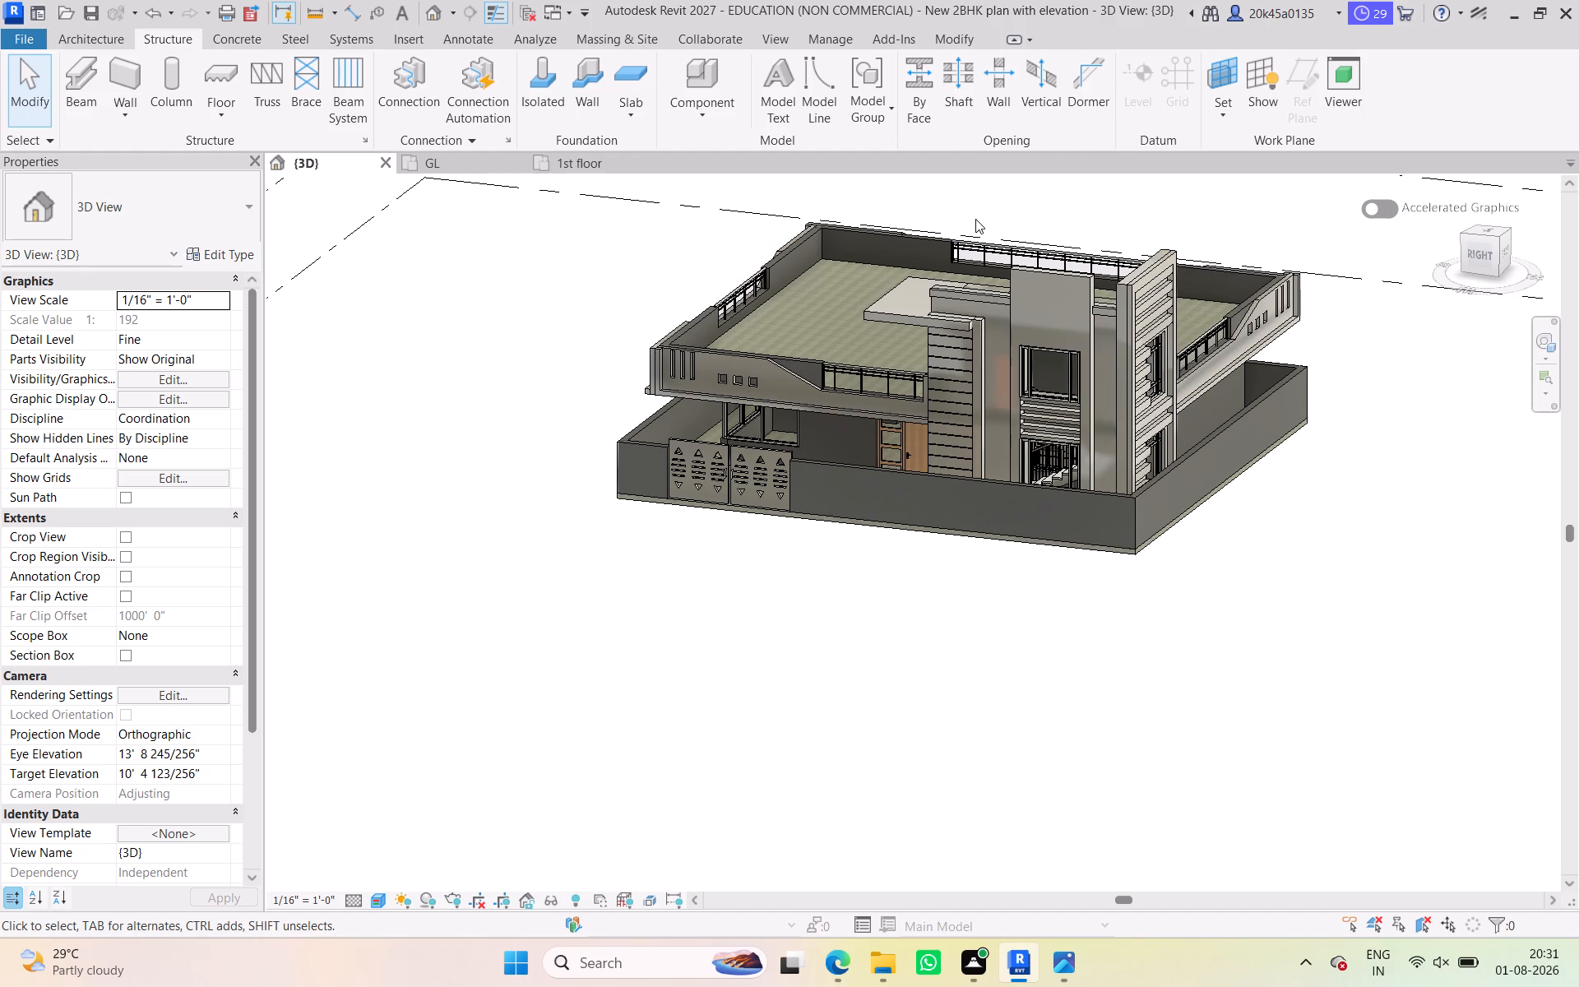
pyautogui.press('Escape')
pyautogui.press('Escape')
pyautogui.press('Escape')
pyautogui.press('Escape')
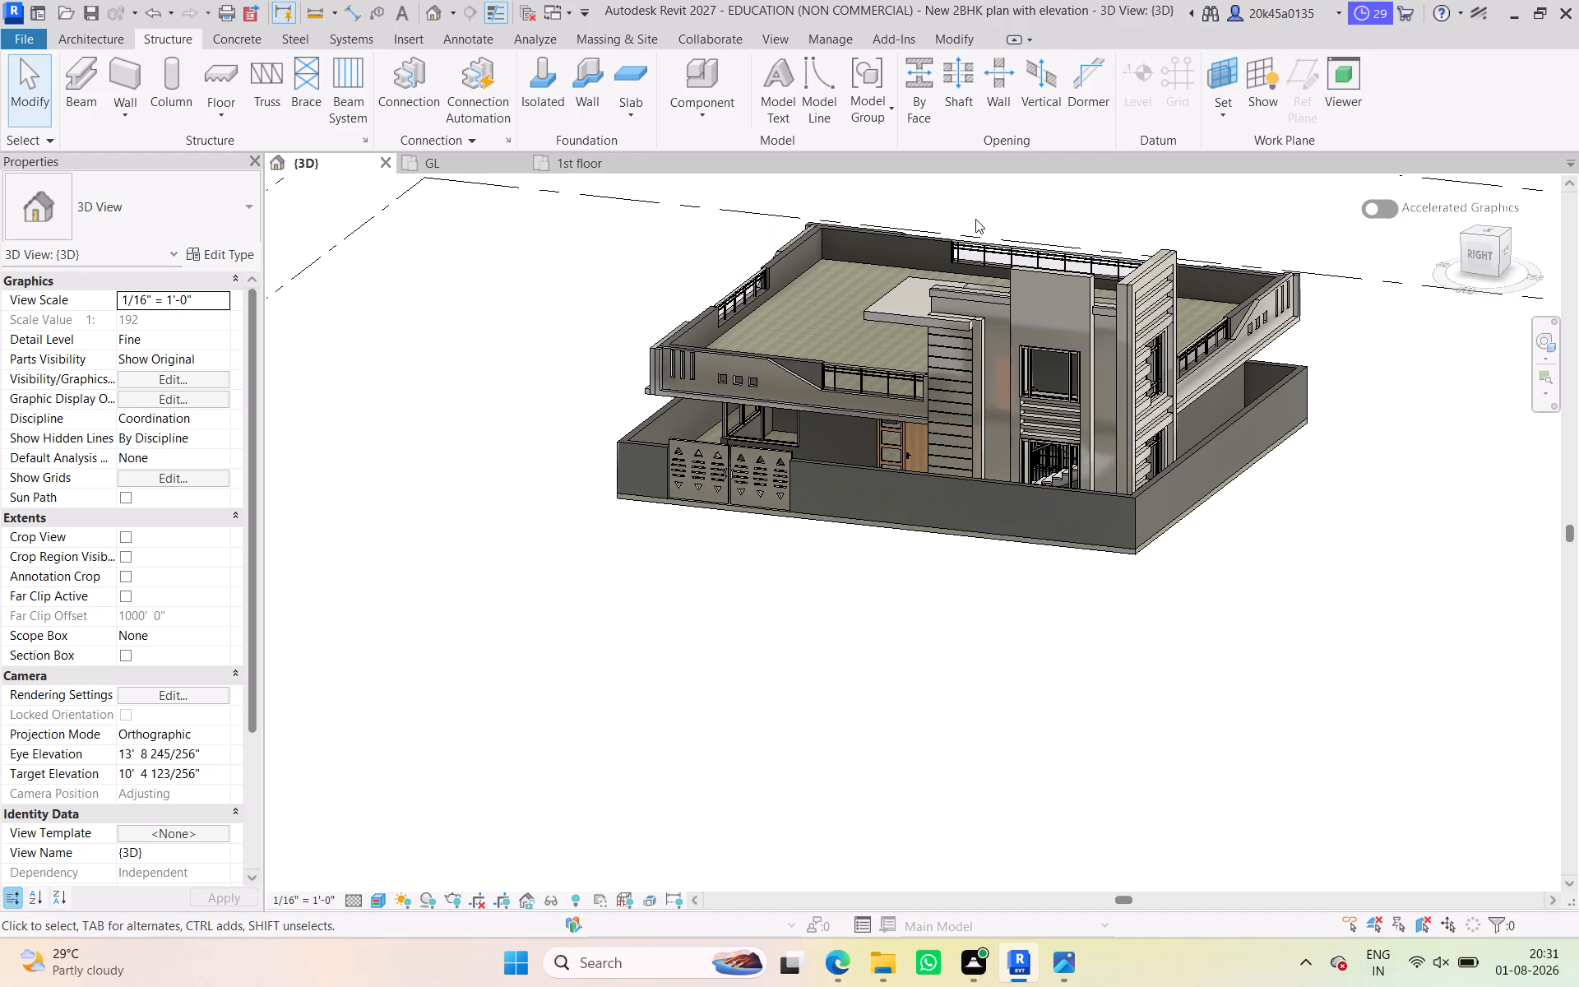
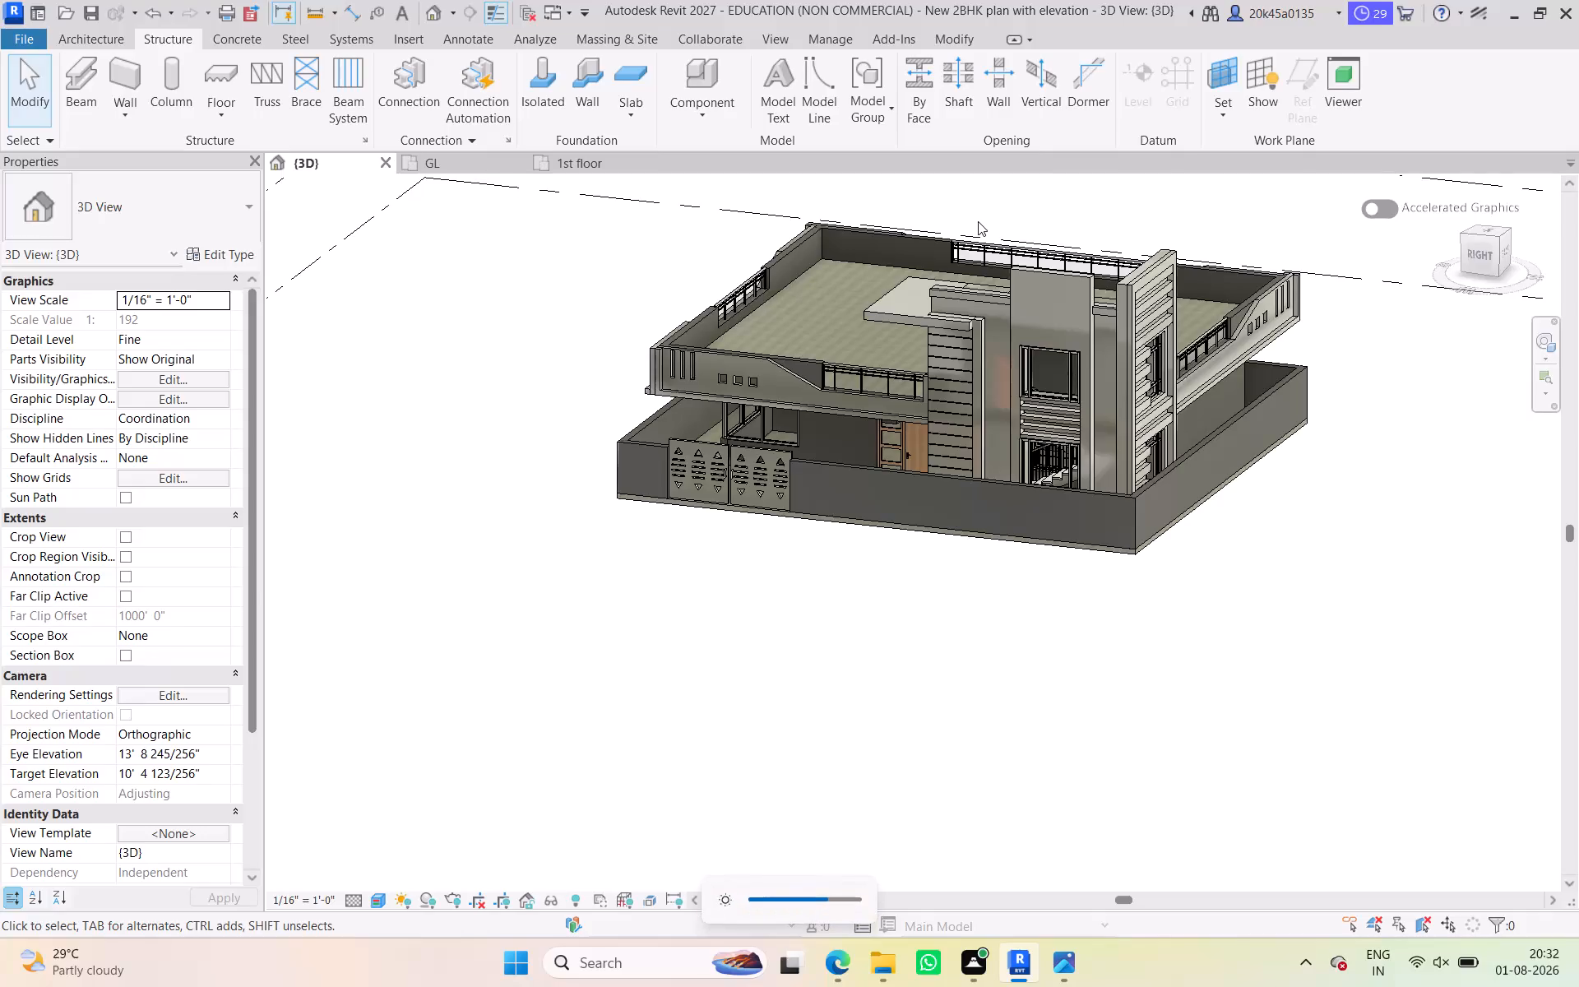
# Examine the whole house in the 3D view, both overall and closer at the front facade, terrace parapet and compound wall.
pyautogui.scroll(-1, 950, 597)
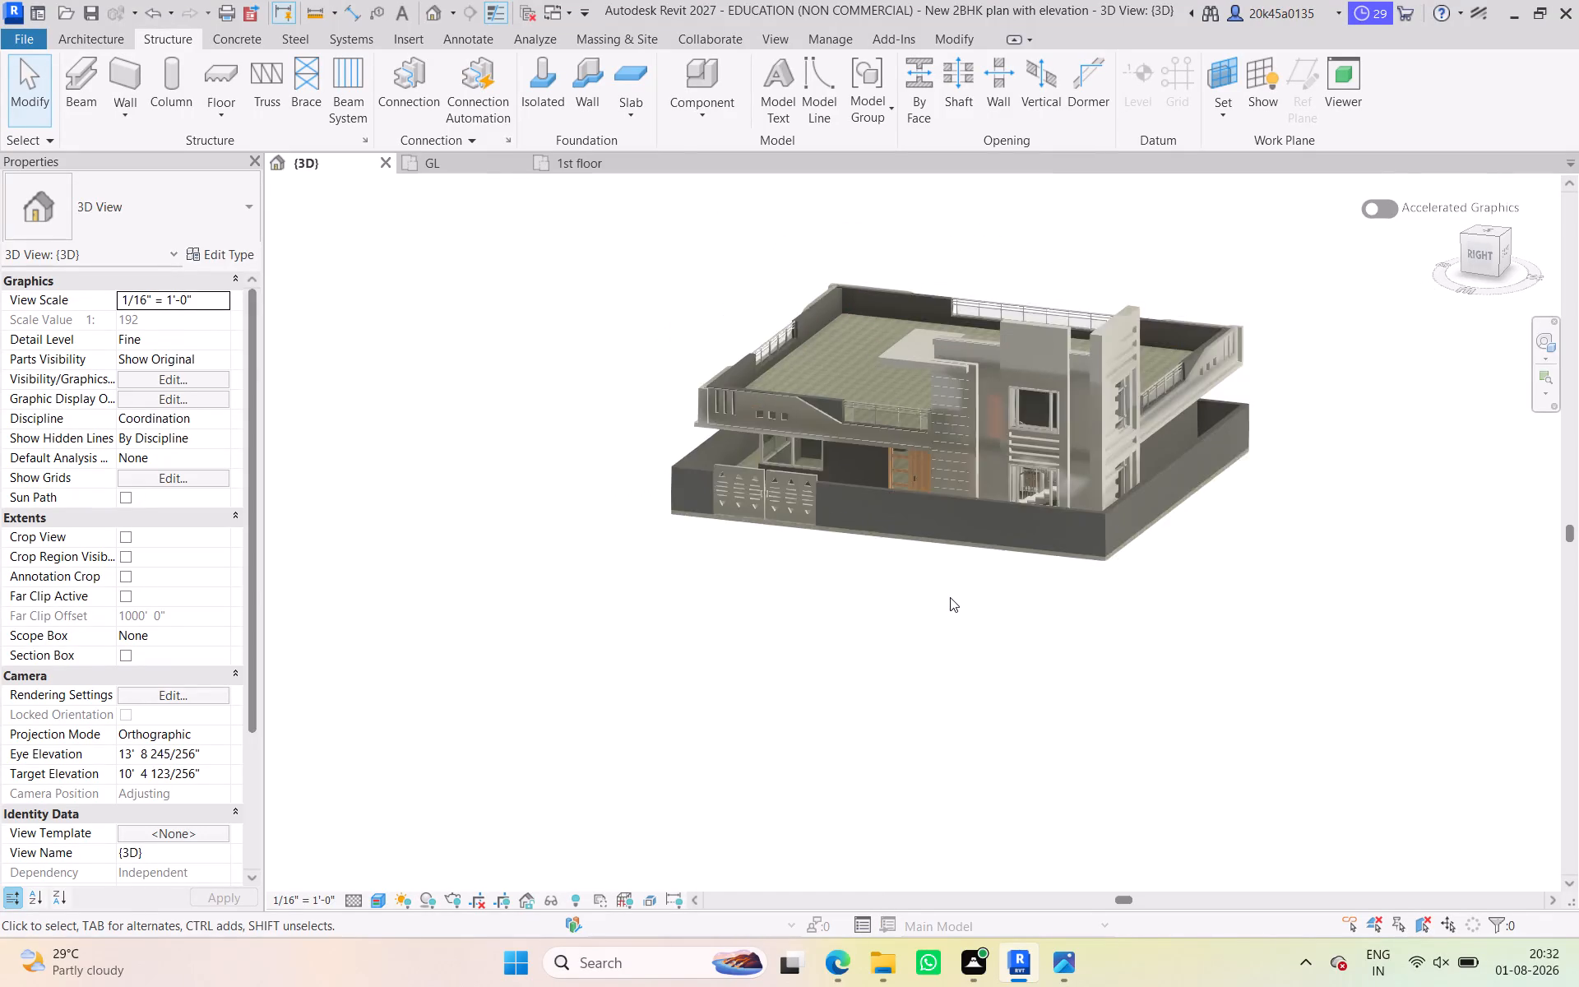
pyautogui.scroll(-1, 950, 597)
pyautogui.scroll(4, 950, 597)
pyautogui.scroll(-2, 950, 597)
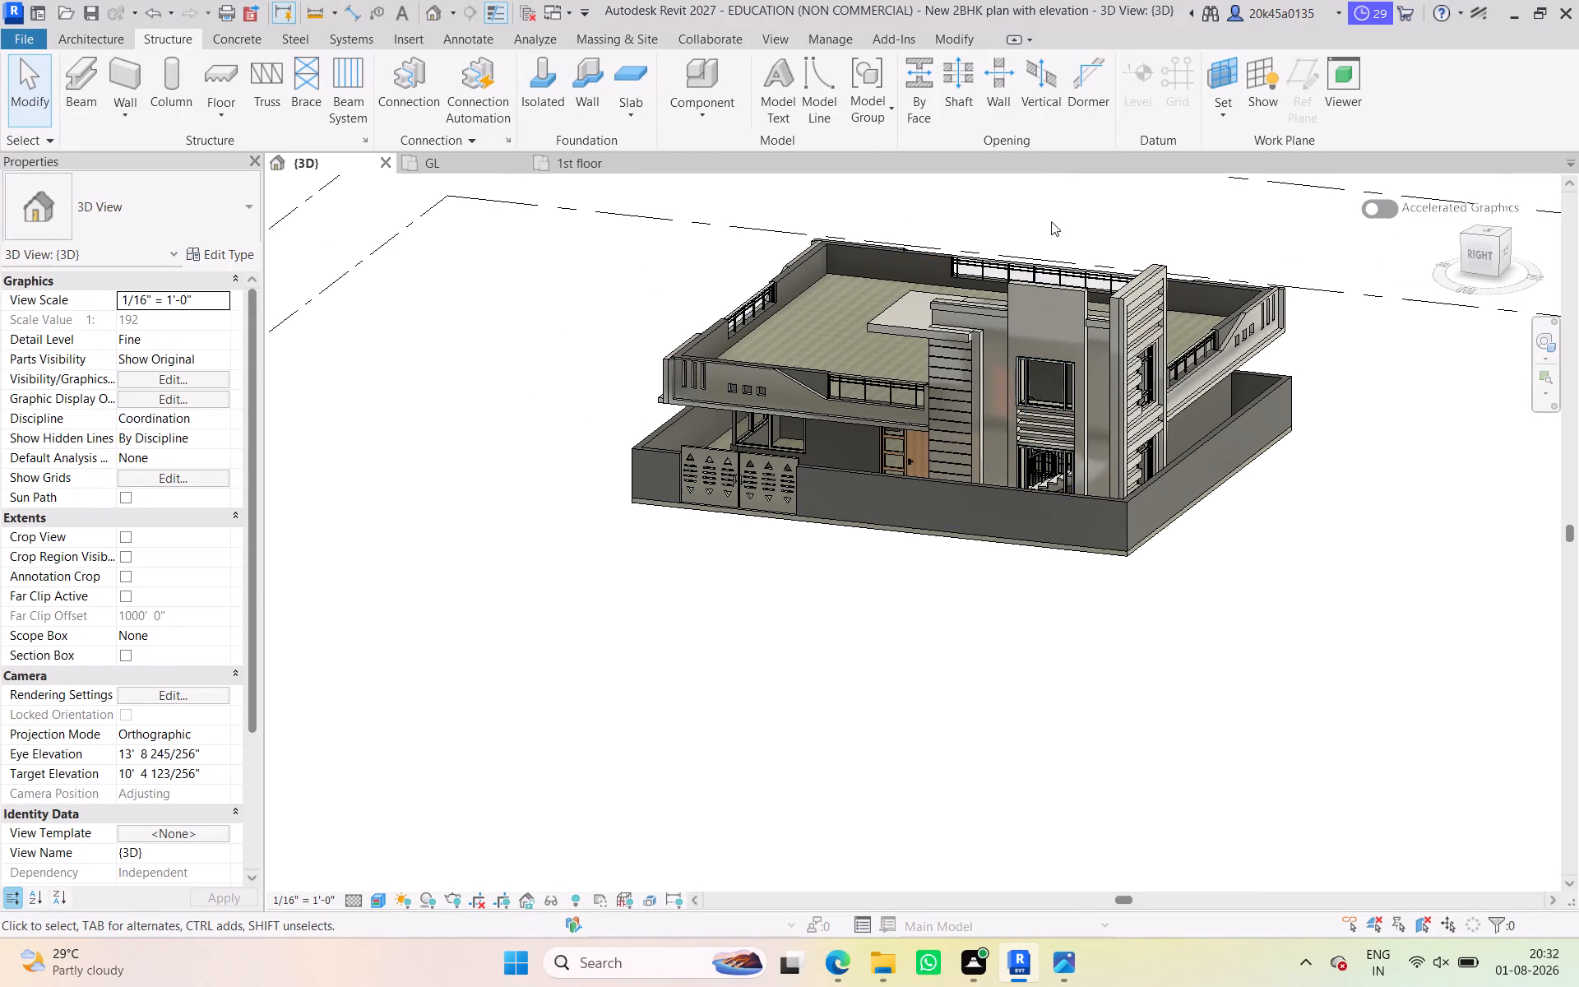
pyautogui.scroll(4, 1049, 222)
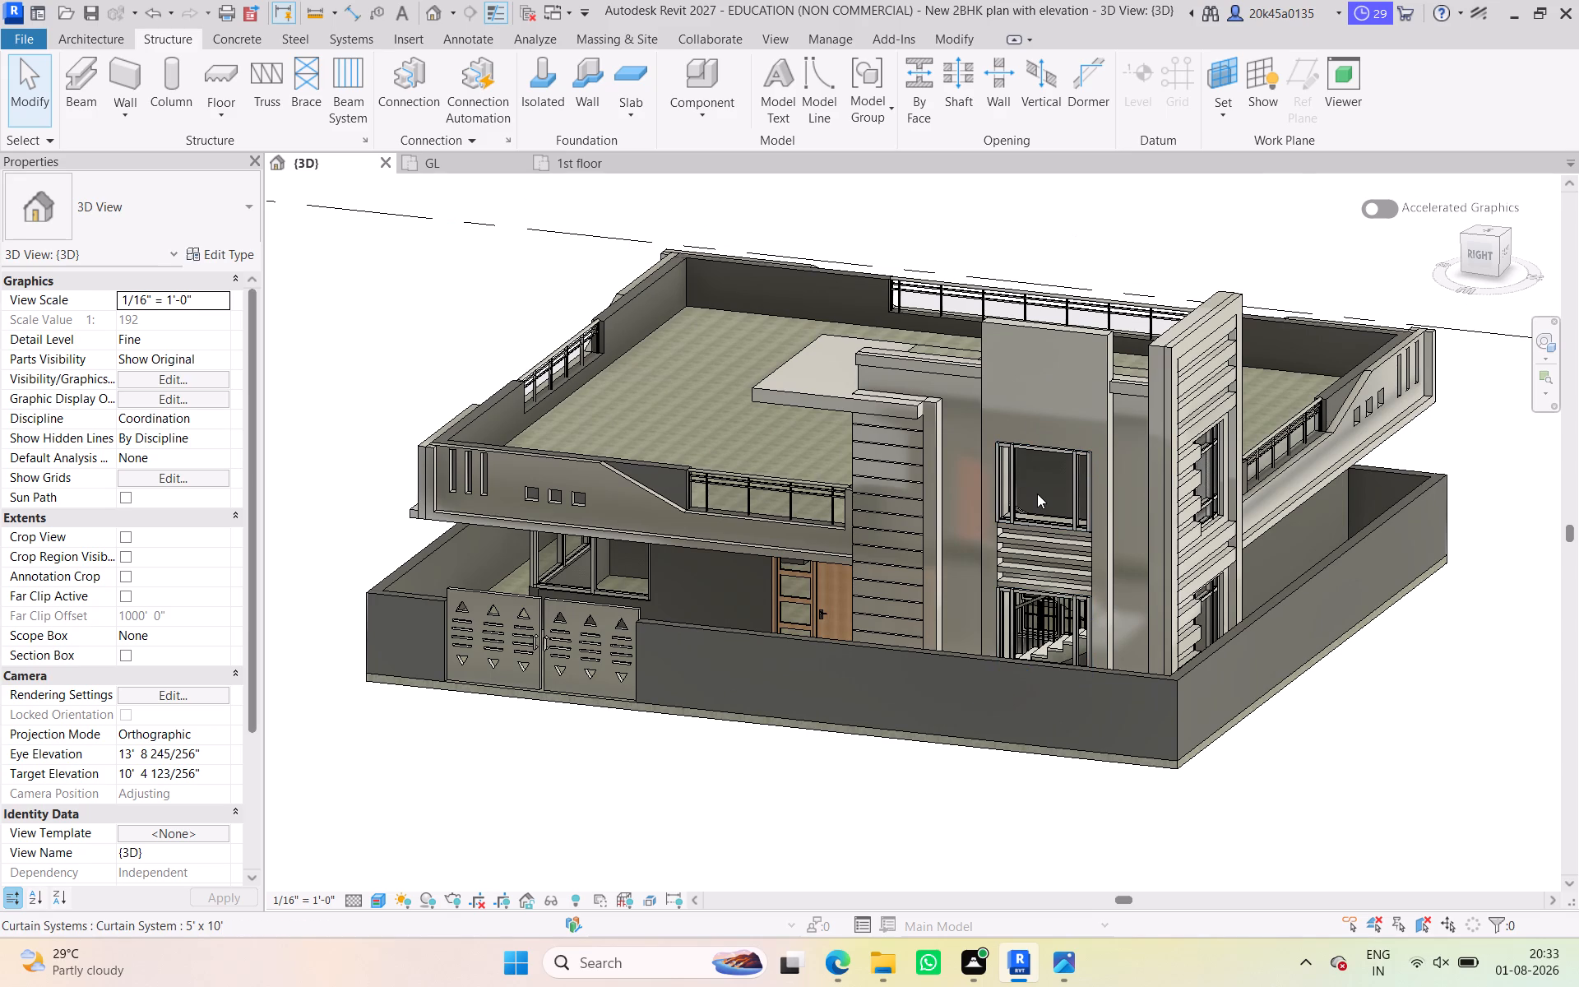
pyautogui.scroll(-3, 1037, 493)
pyautogui.scroll(2, 1037, 493)
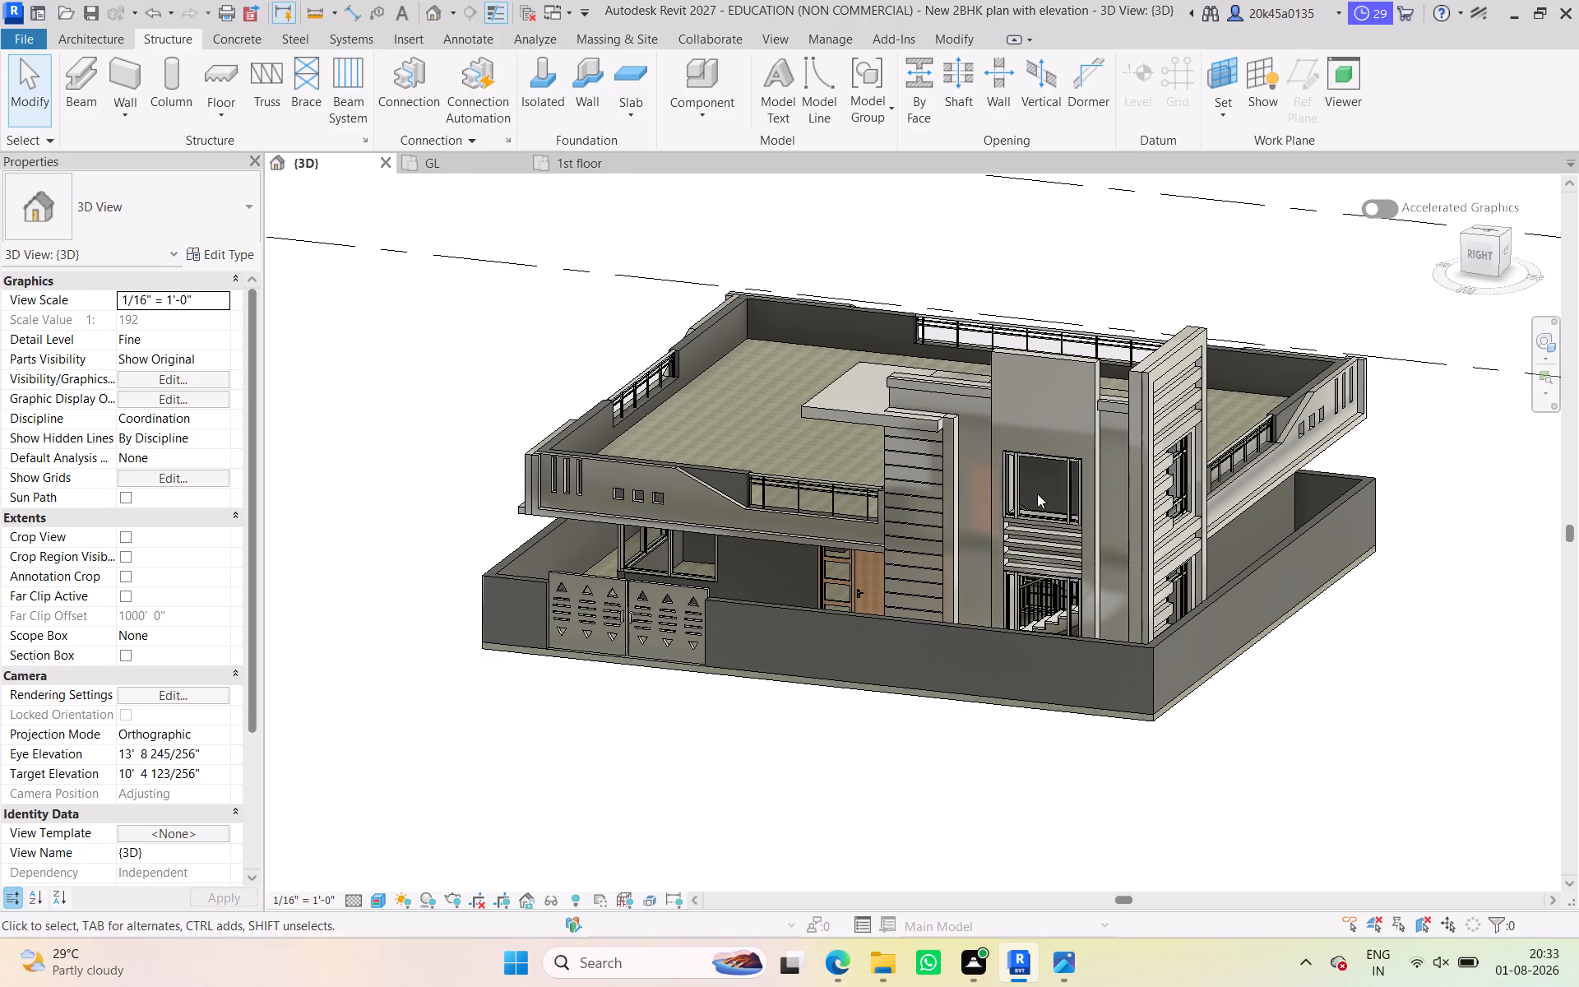
pyautogui.scroll(-1, 1037, 493)
pyautogui.scroll(4, 1037, 493)
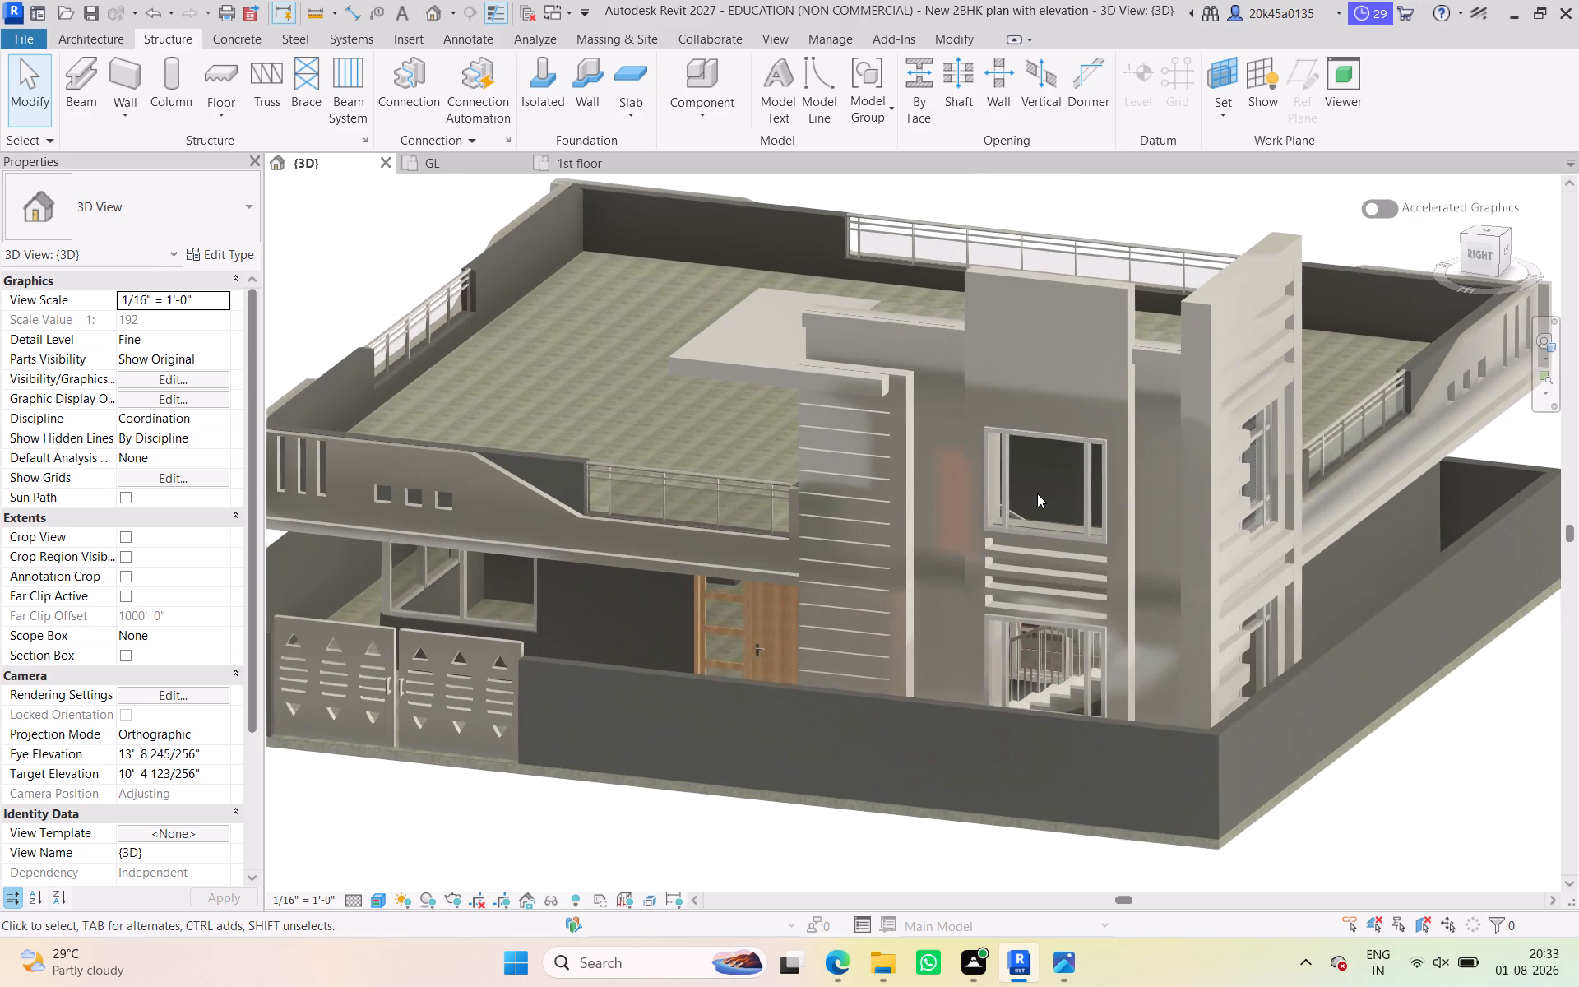
pyautogui.scroll(-3, 1037, 493)
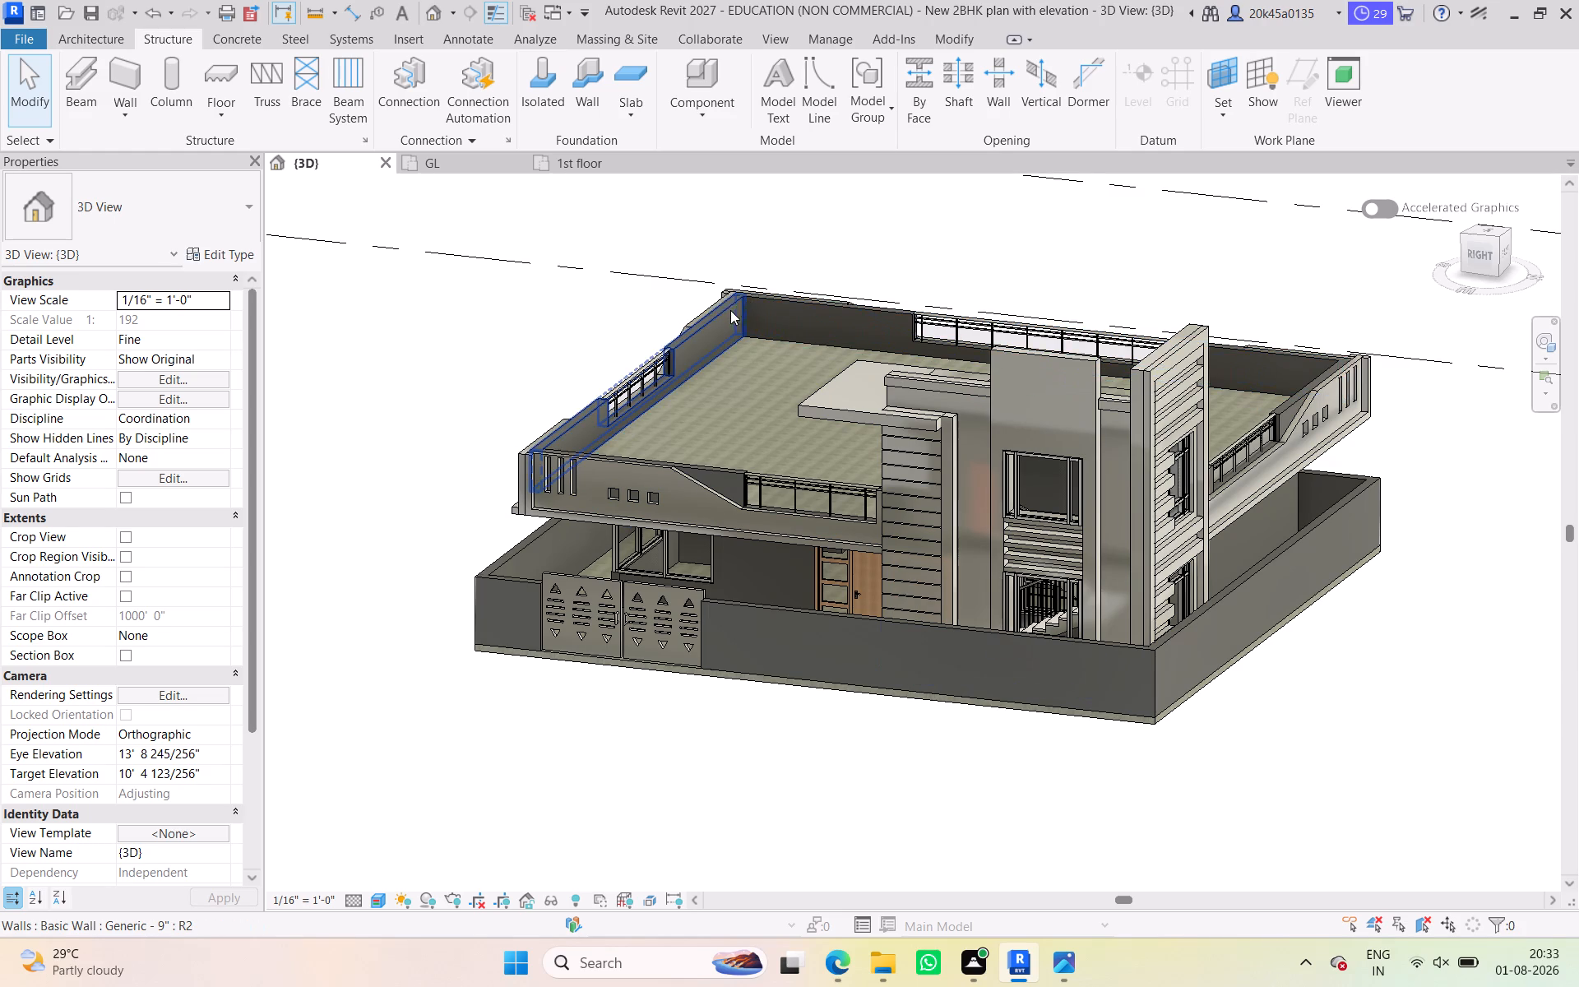
pyautogui.scroll(3, 716, 263)
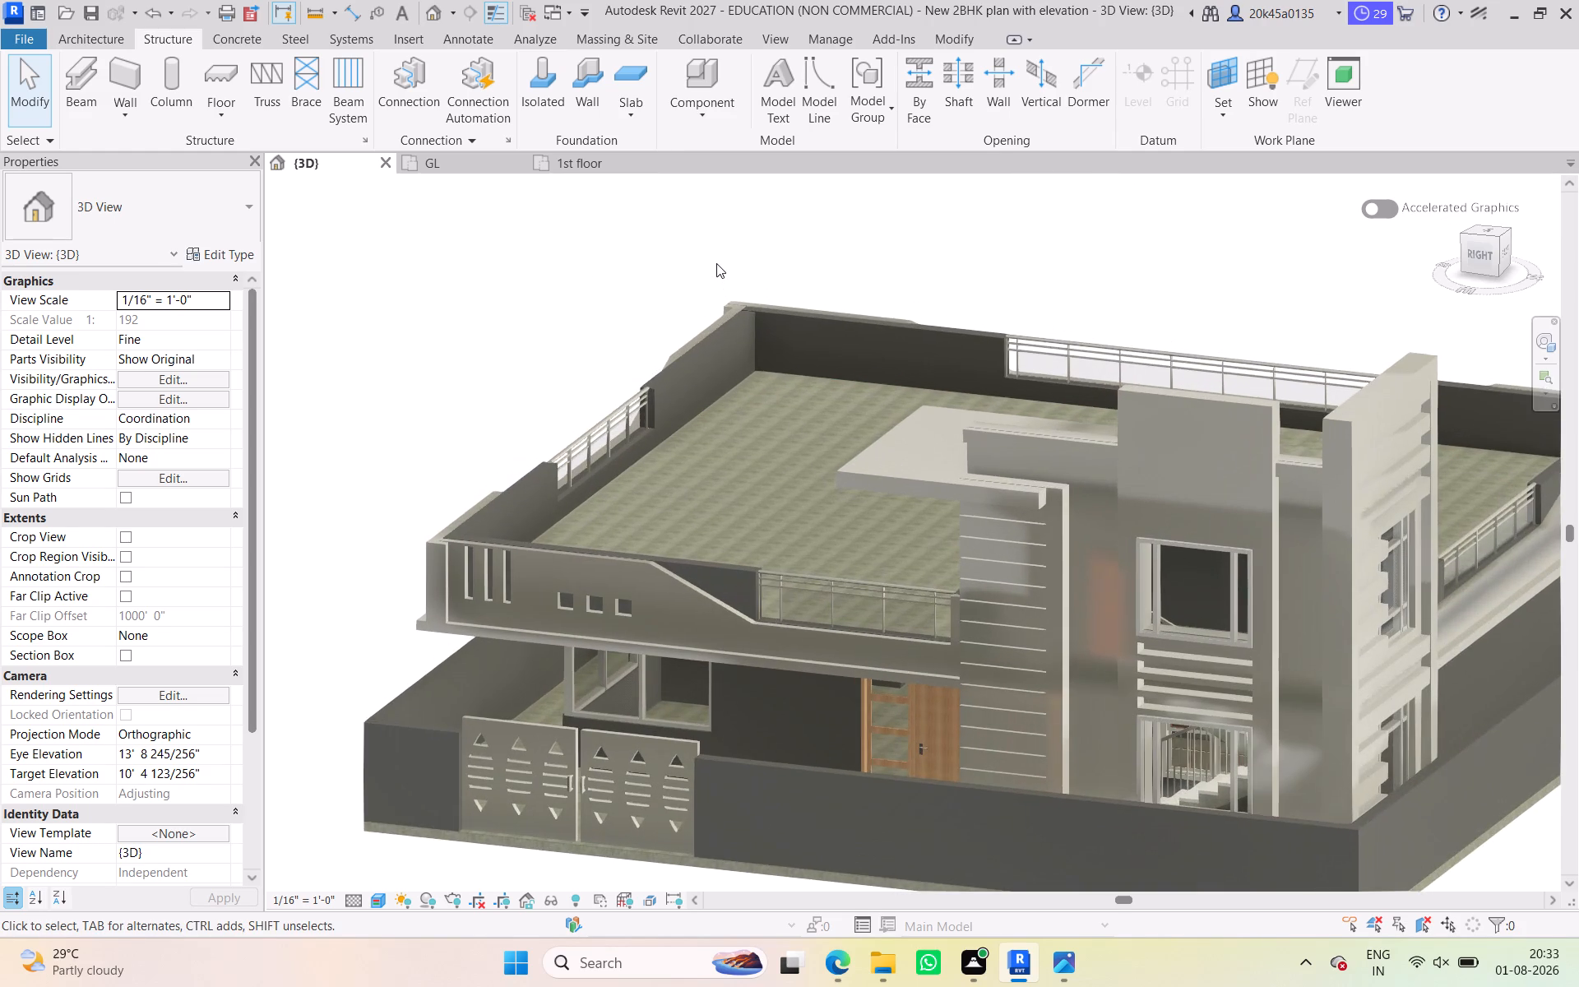
pyautogui.scroll(-3, 716, 263)
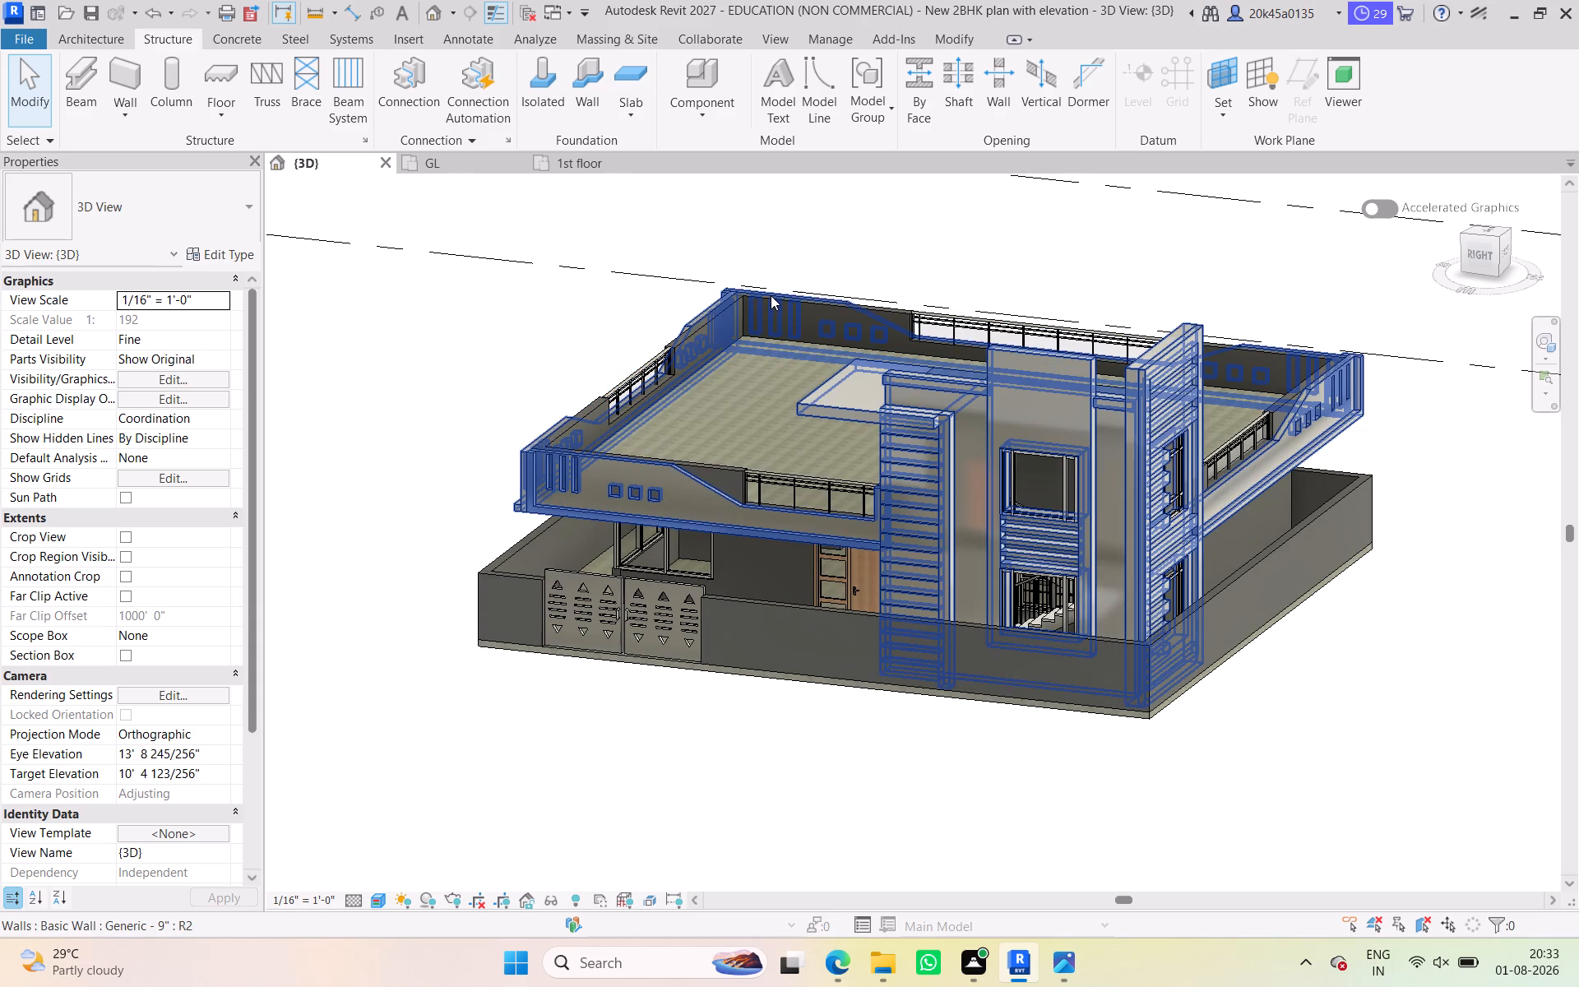
pyautogui.scroll(3, 669, 283)
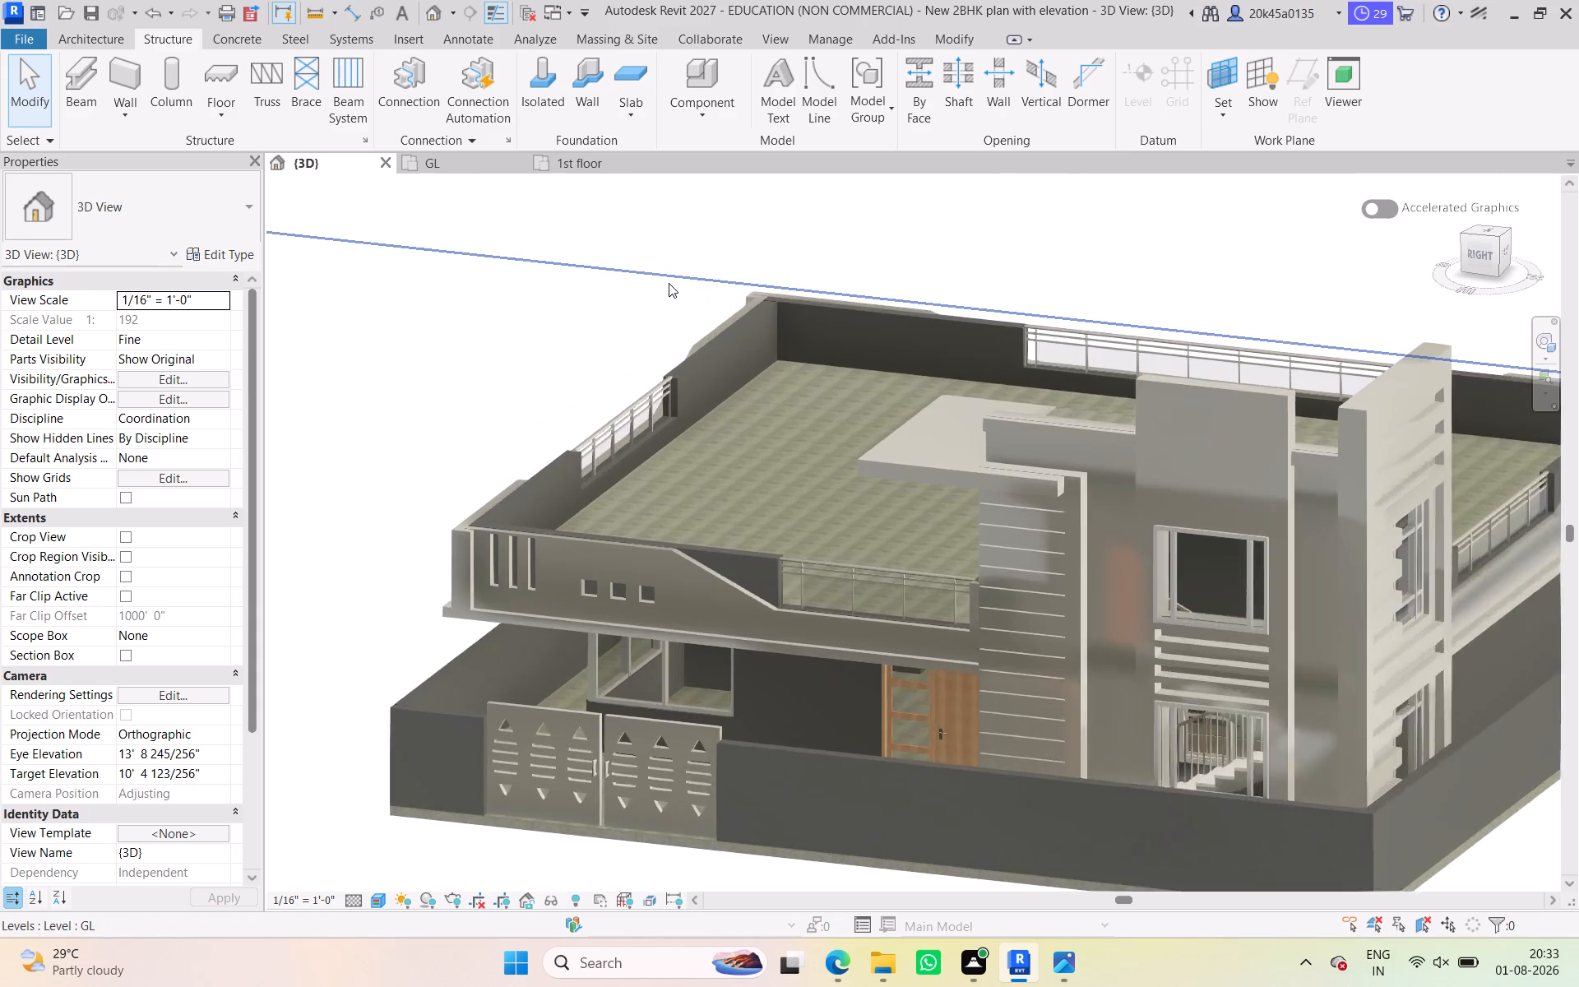
pyautogui.scroll(-5, 669, 283)
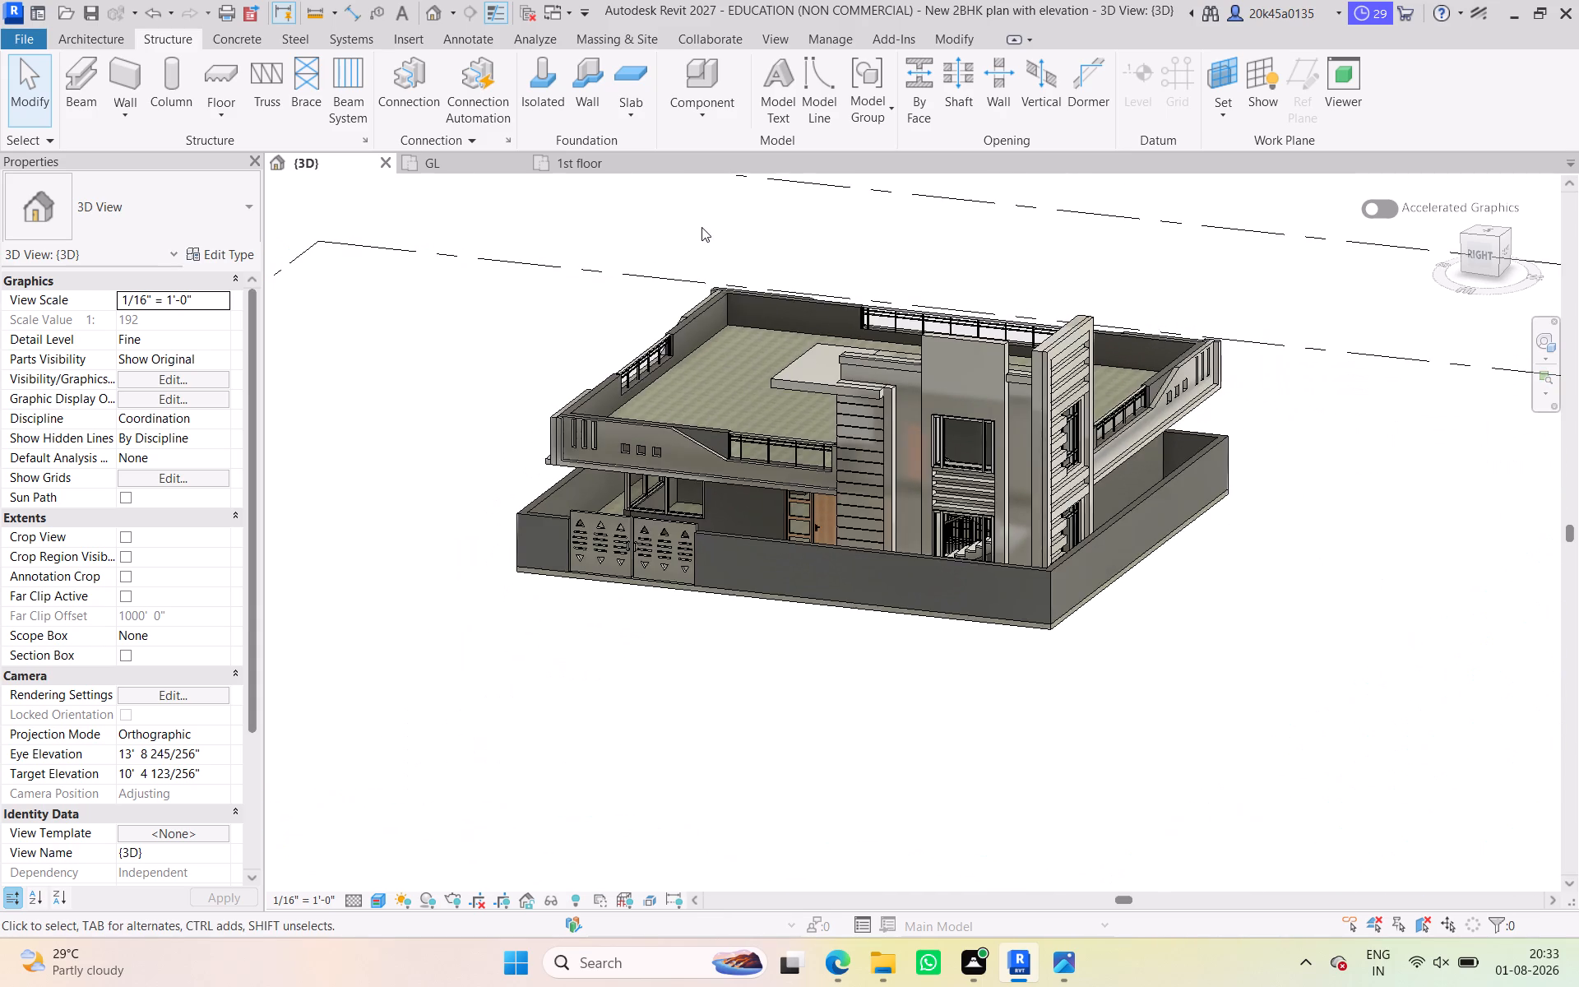
pyautogui.scroll(2, 702, 227)
pyautogui.scroll(-1, 702, 227)
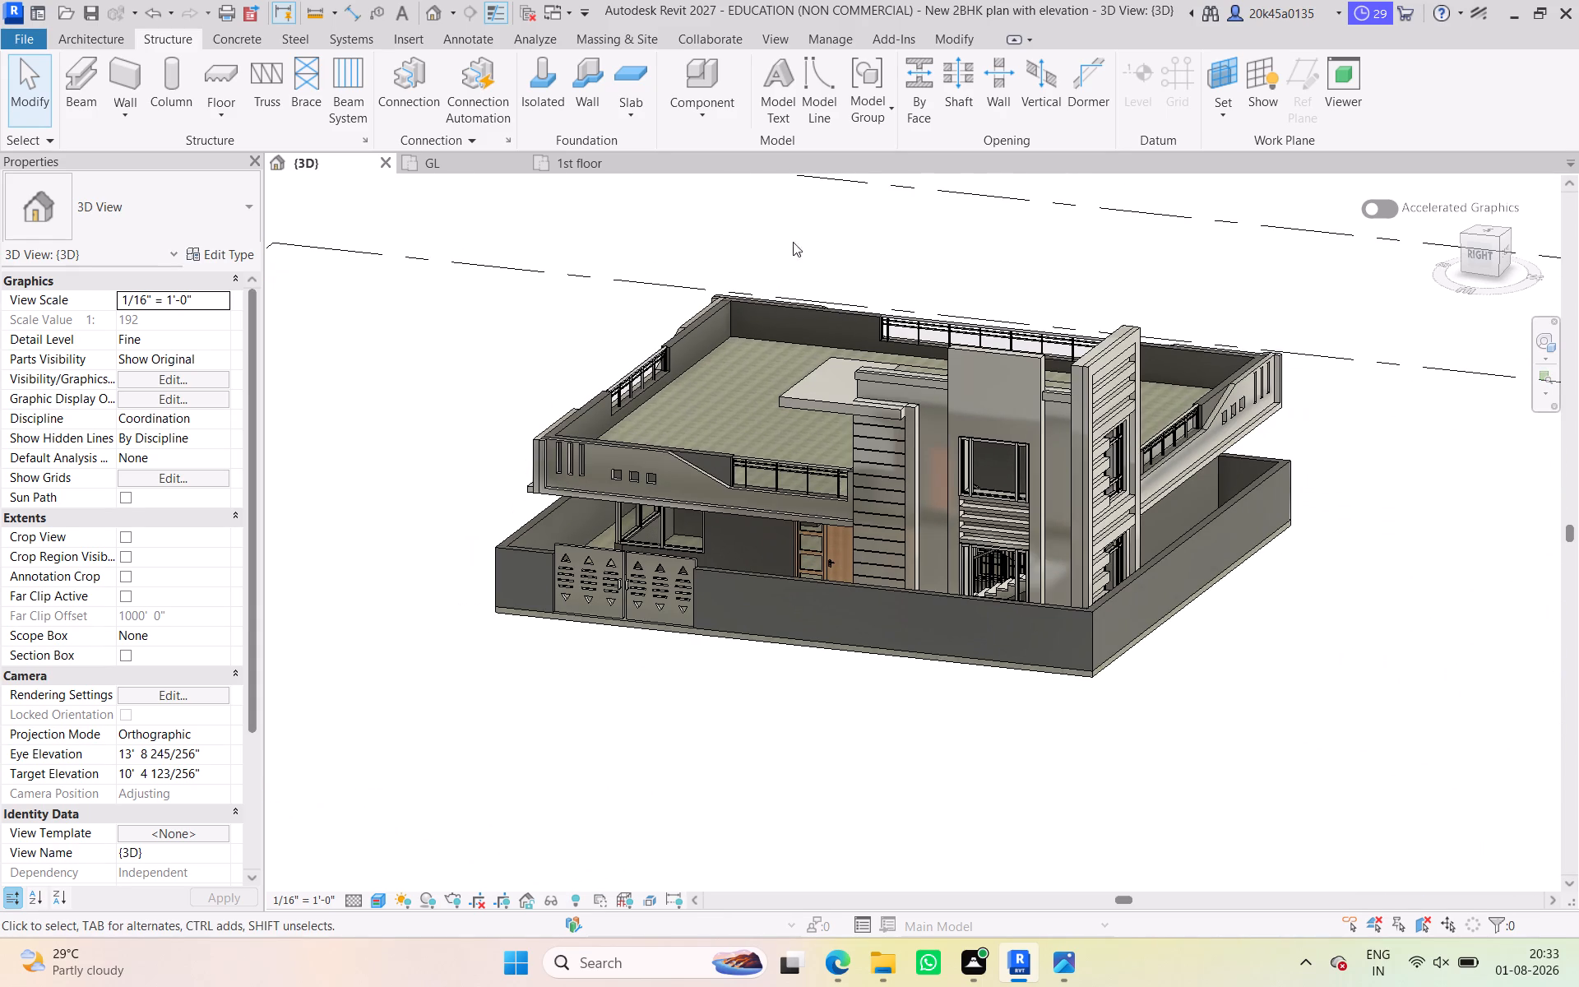
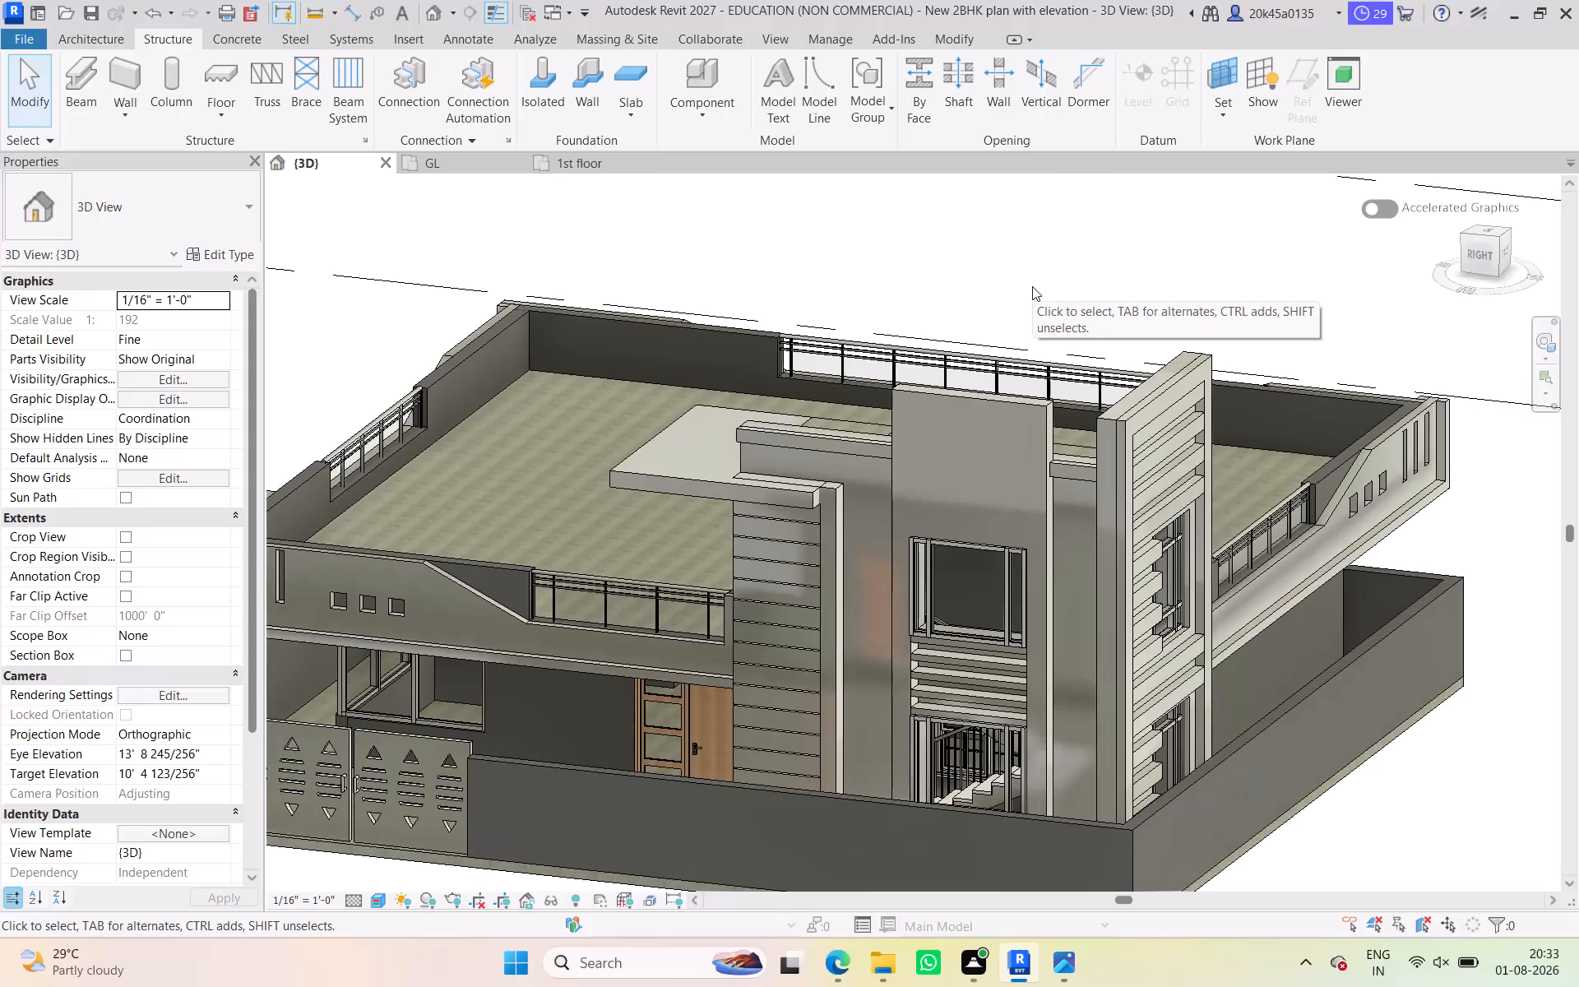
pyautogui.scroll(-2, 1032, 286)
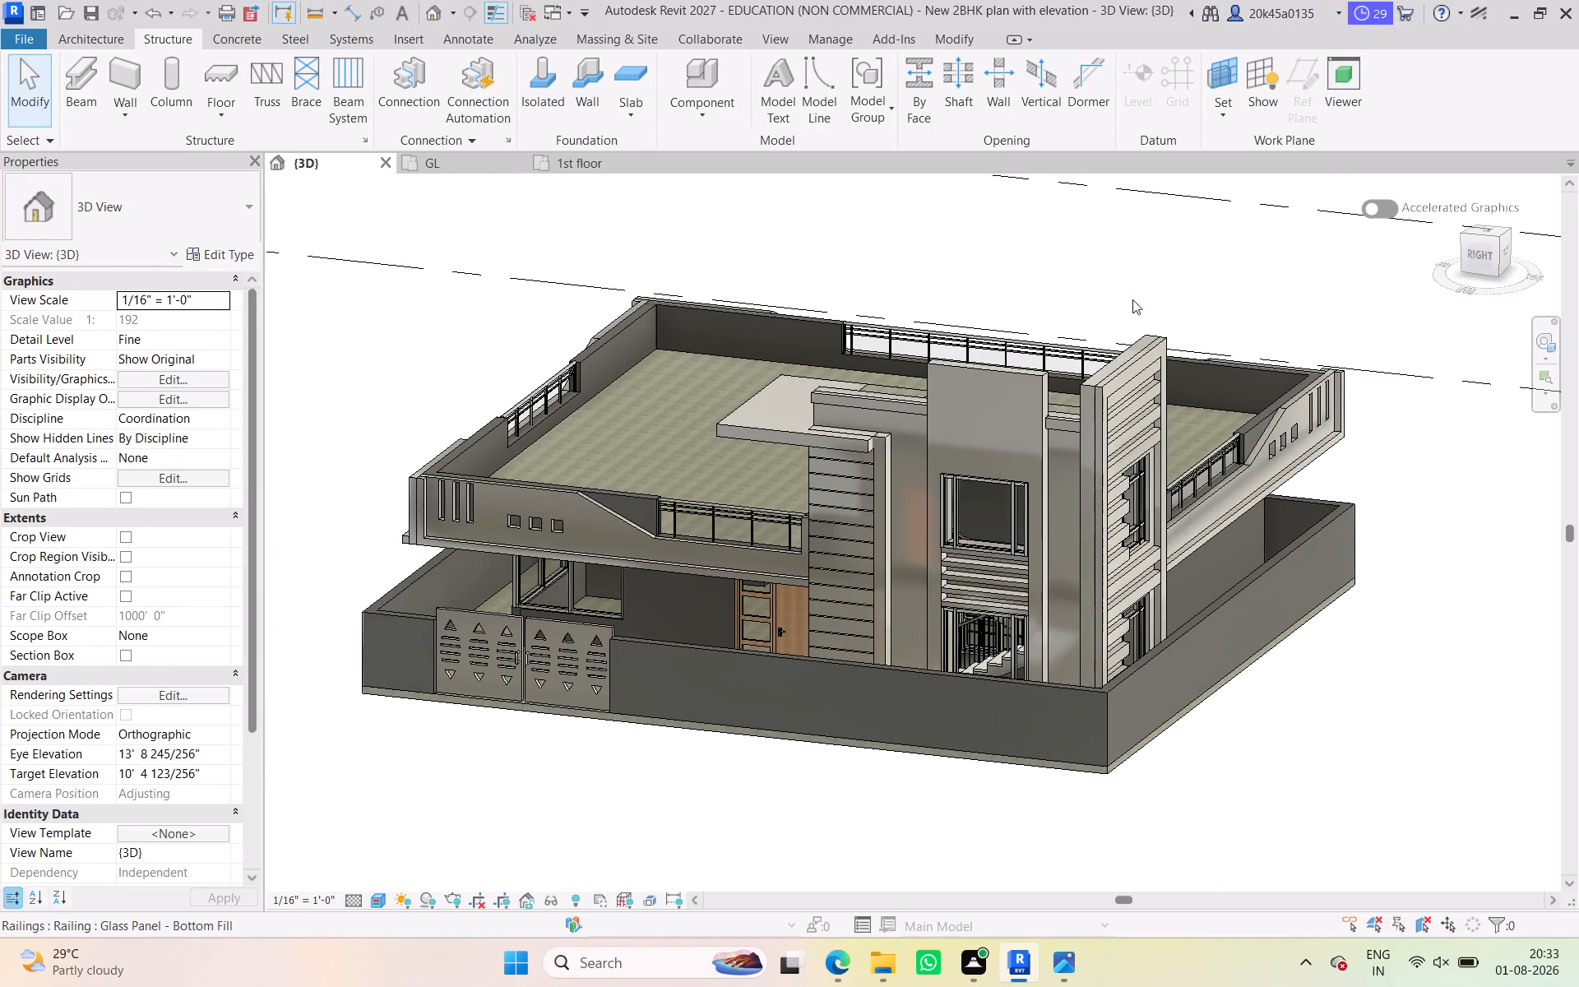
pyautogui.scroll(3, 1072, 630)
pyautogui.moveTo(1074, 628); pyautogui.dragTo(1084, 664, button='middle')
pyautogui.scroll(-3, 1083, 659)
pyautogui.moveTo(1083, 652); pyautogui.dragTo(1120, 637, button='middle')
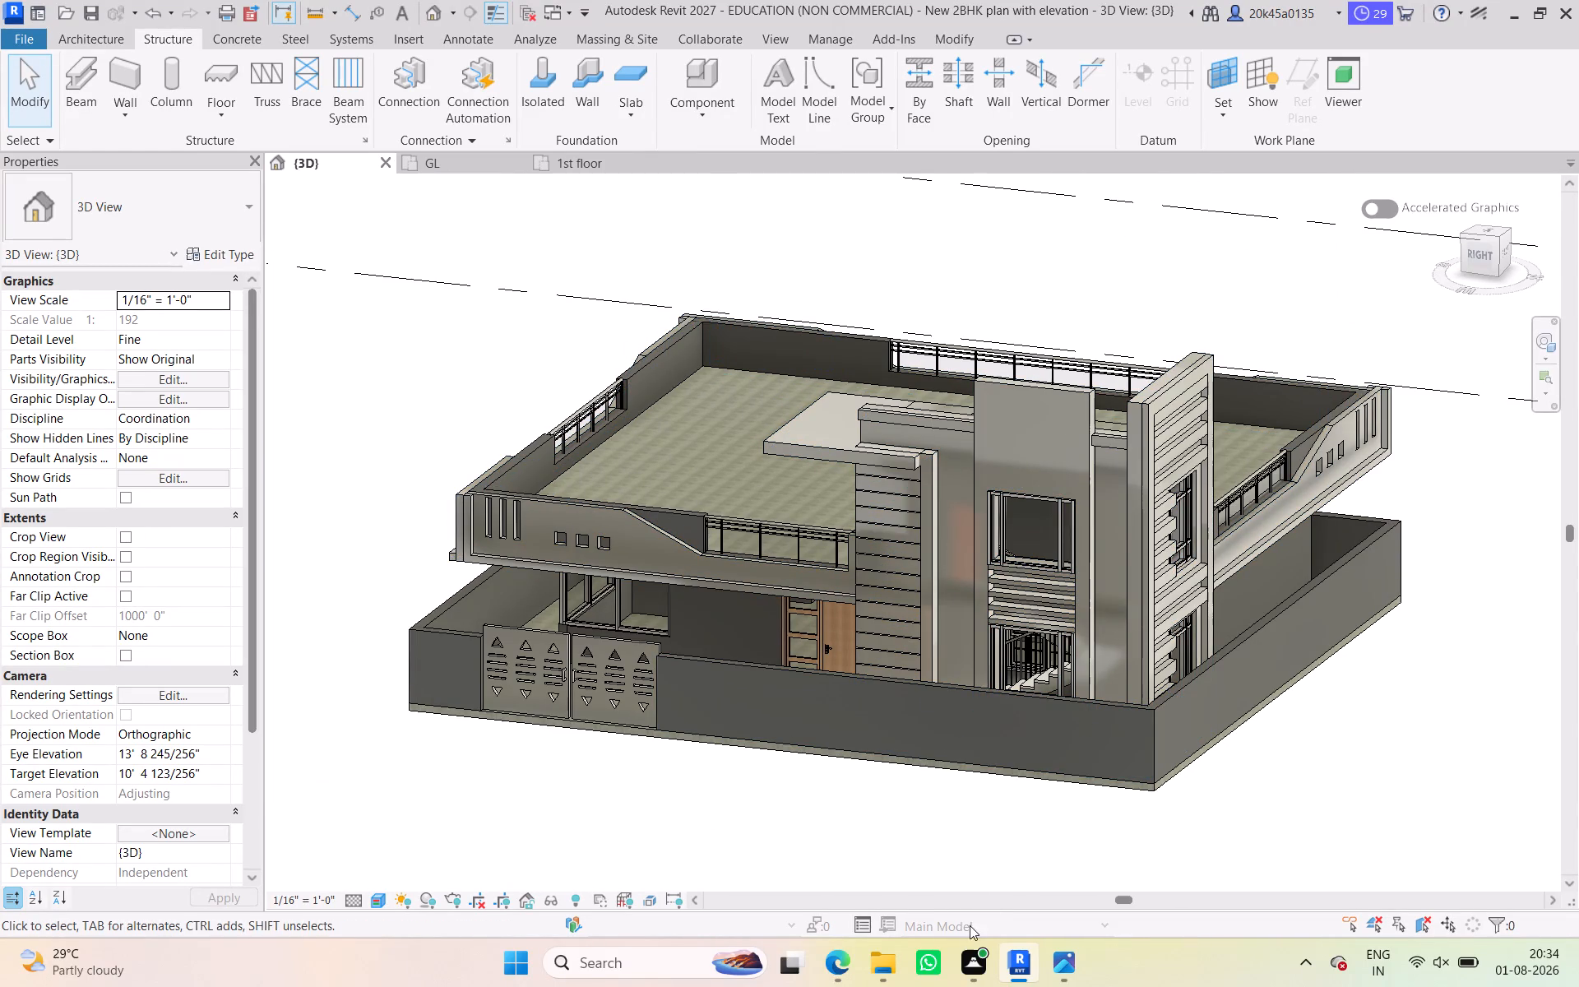
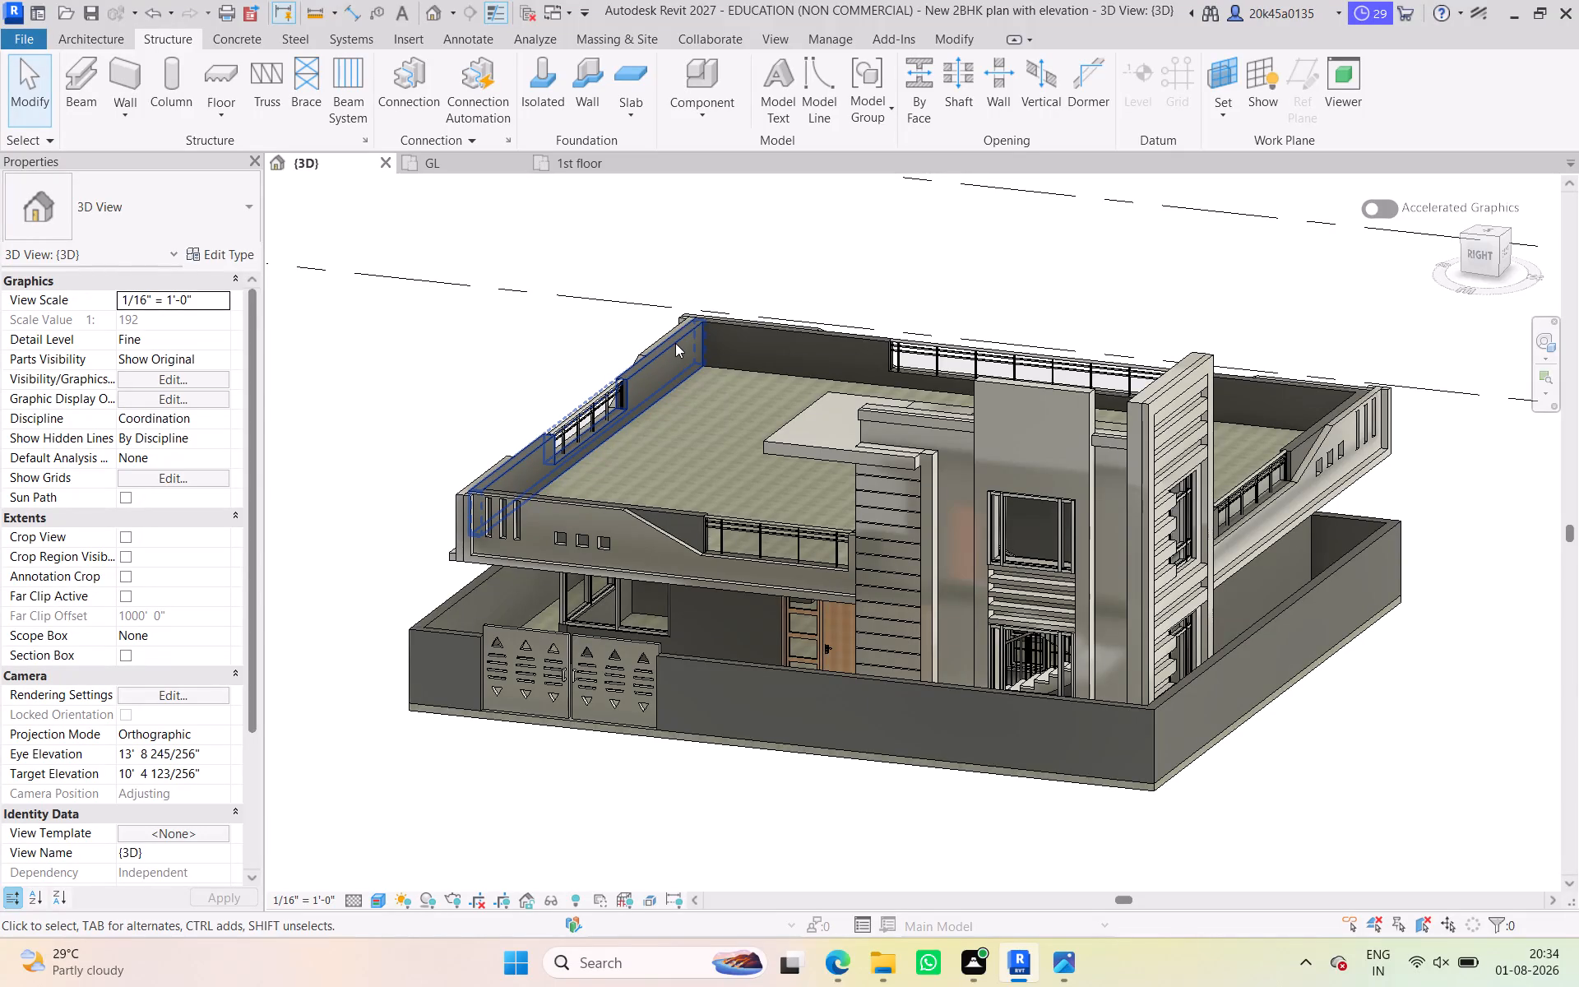
# Inspect the 3D house model from the right and front-right sides, checking the roof terrace parapets, railings, gate and compound wall.
pyautogui.scroll(2, 675, 343)
pyautogui.moveTo(677, 356); pyautogui.dragTo(677, 413, button='middle')
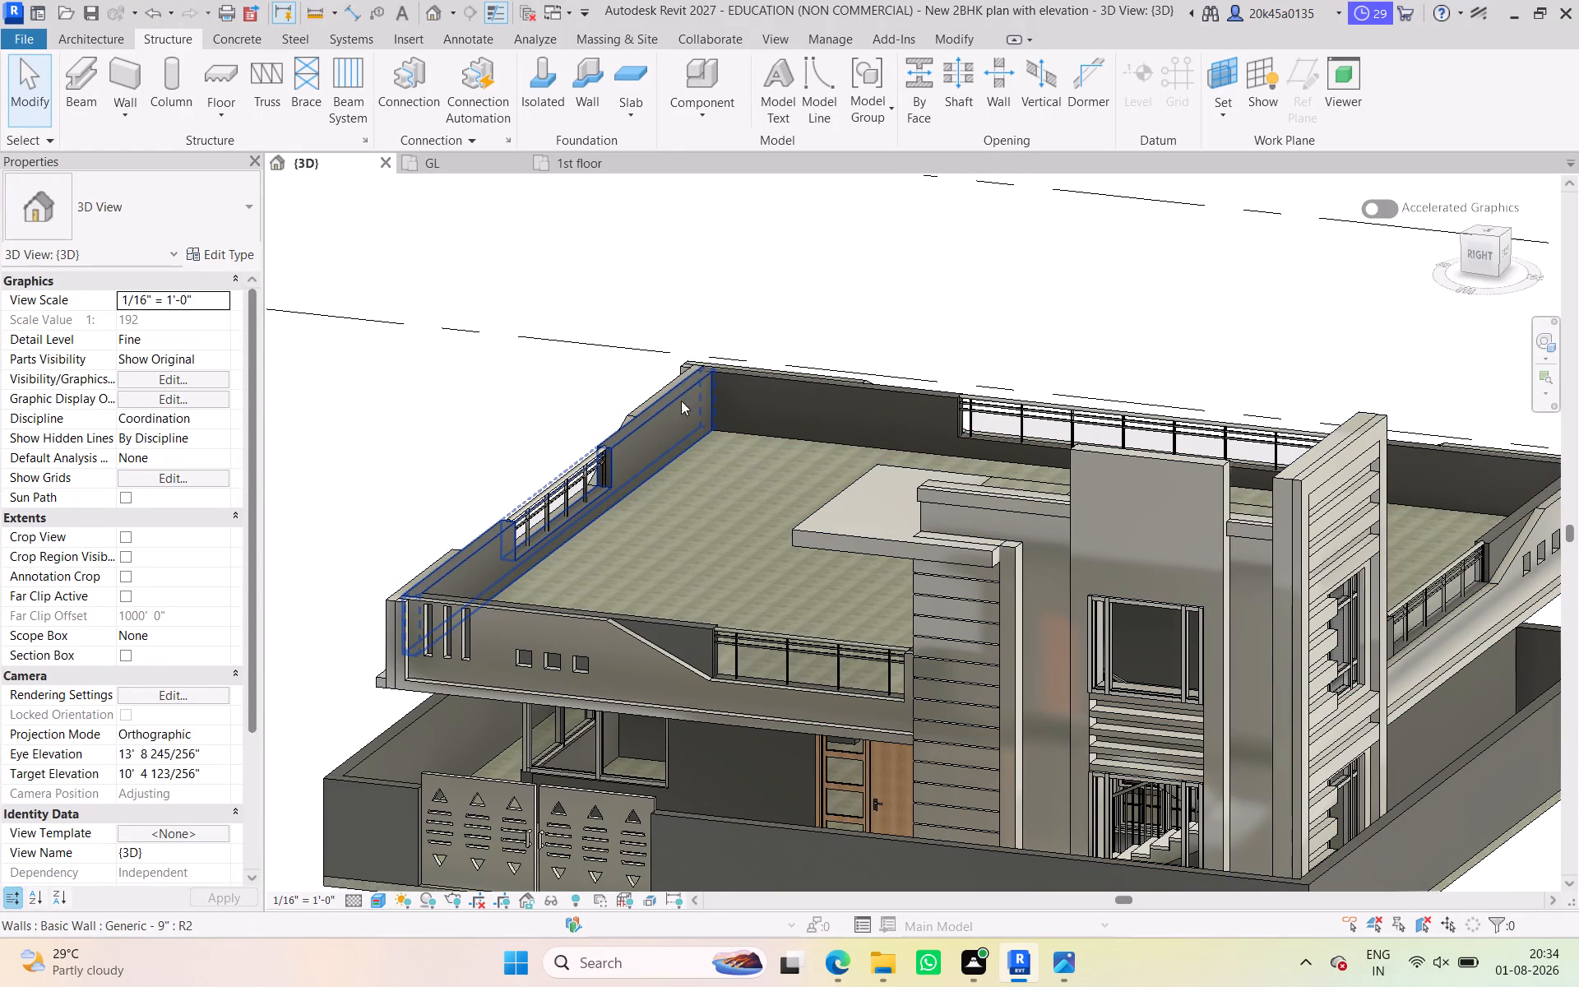
pyautogui.scroll(-1, 706, 403)
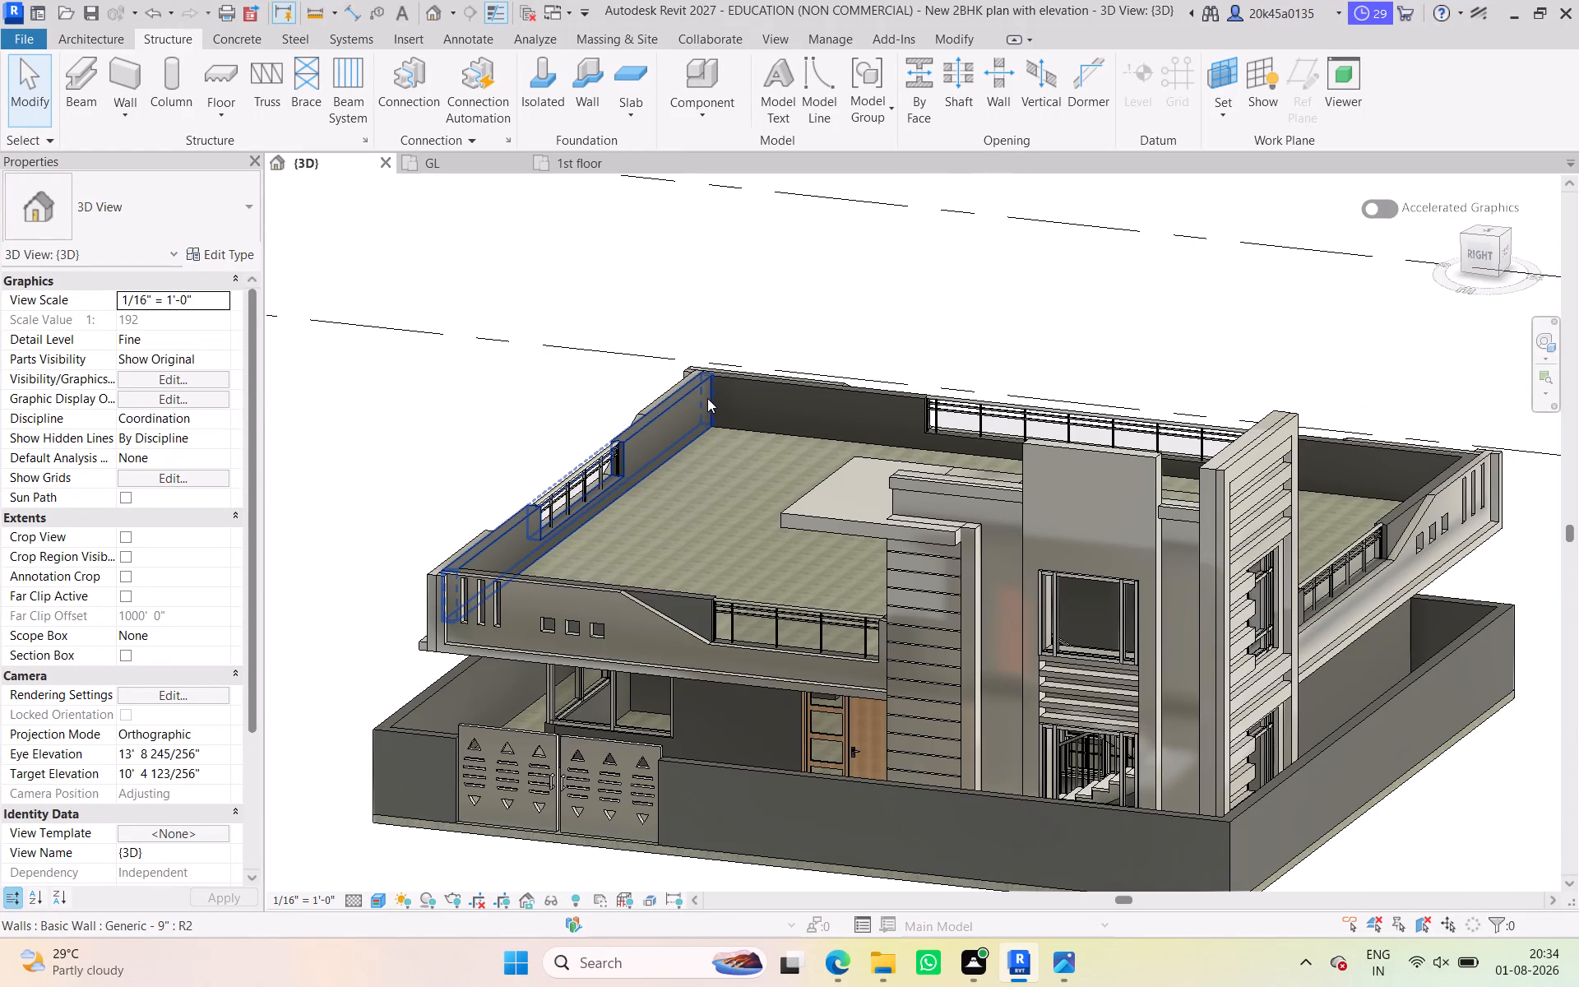
pyautogui.scroll(-3, 729, 394)
pyautogui.moveTo(727, 396); pyautogui.dragTo(695, 349, button='middle')
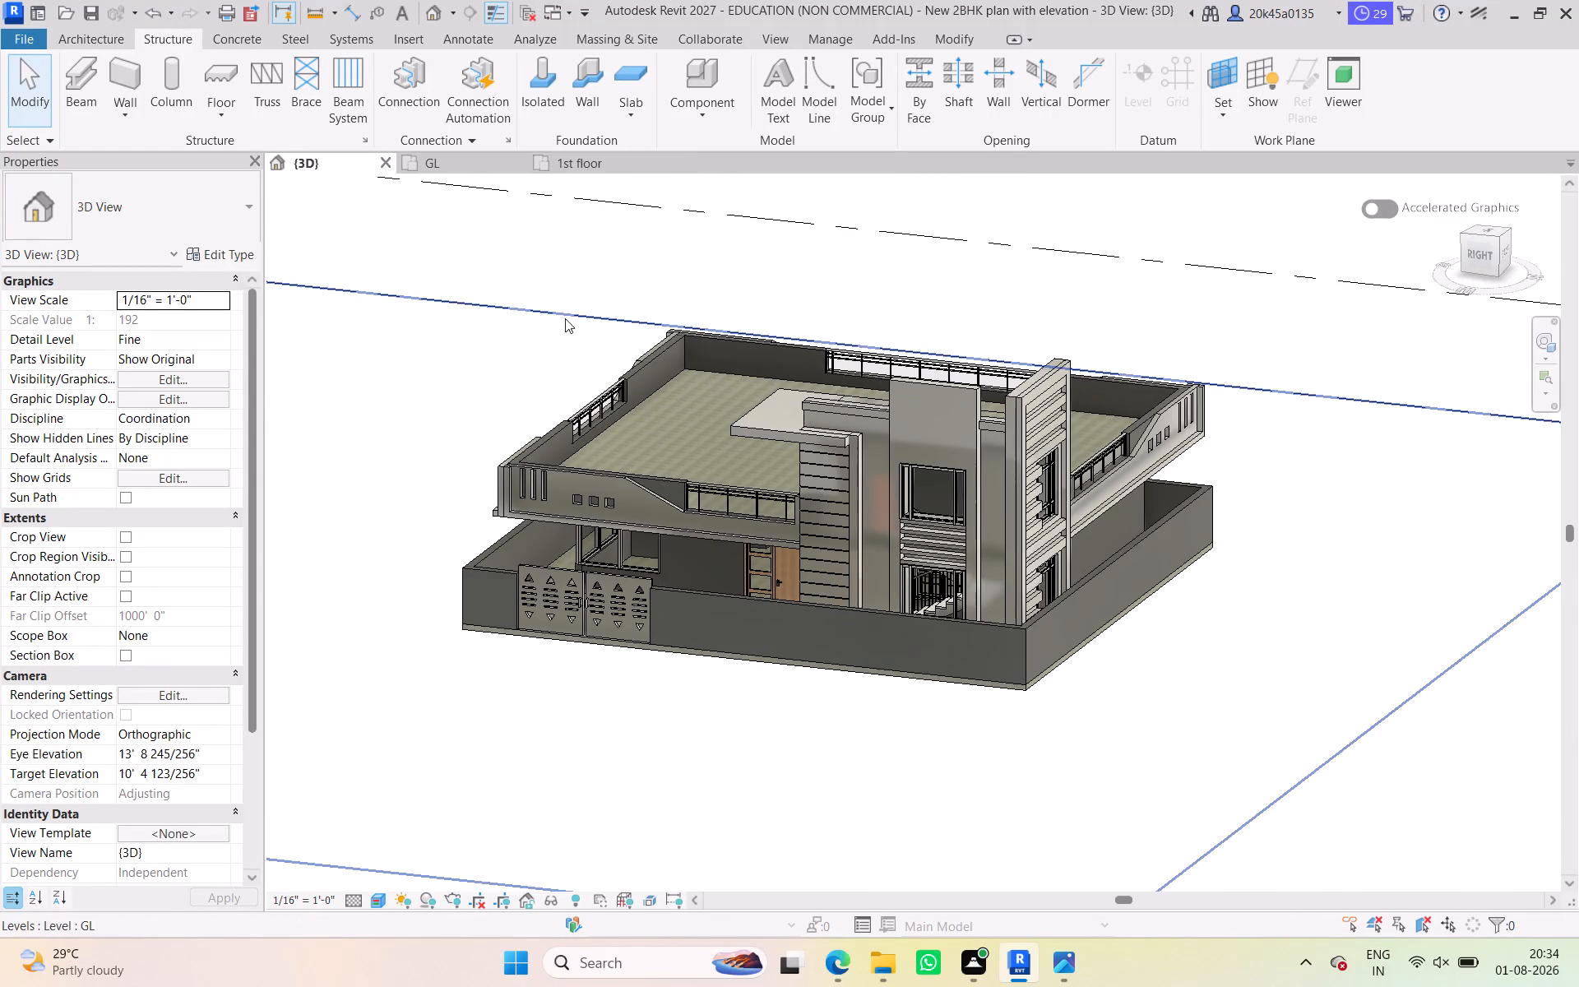
pyautogui.moveTo(521, 326); pyautogui.dragTo(522, 369, button='middle')
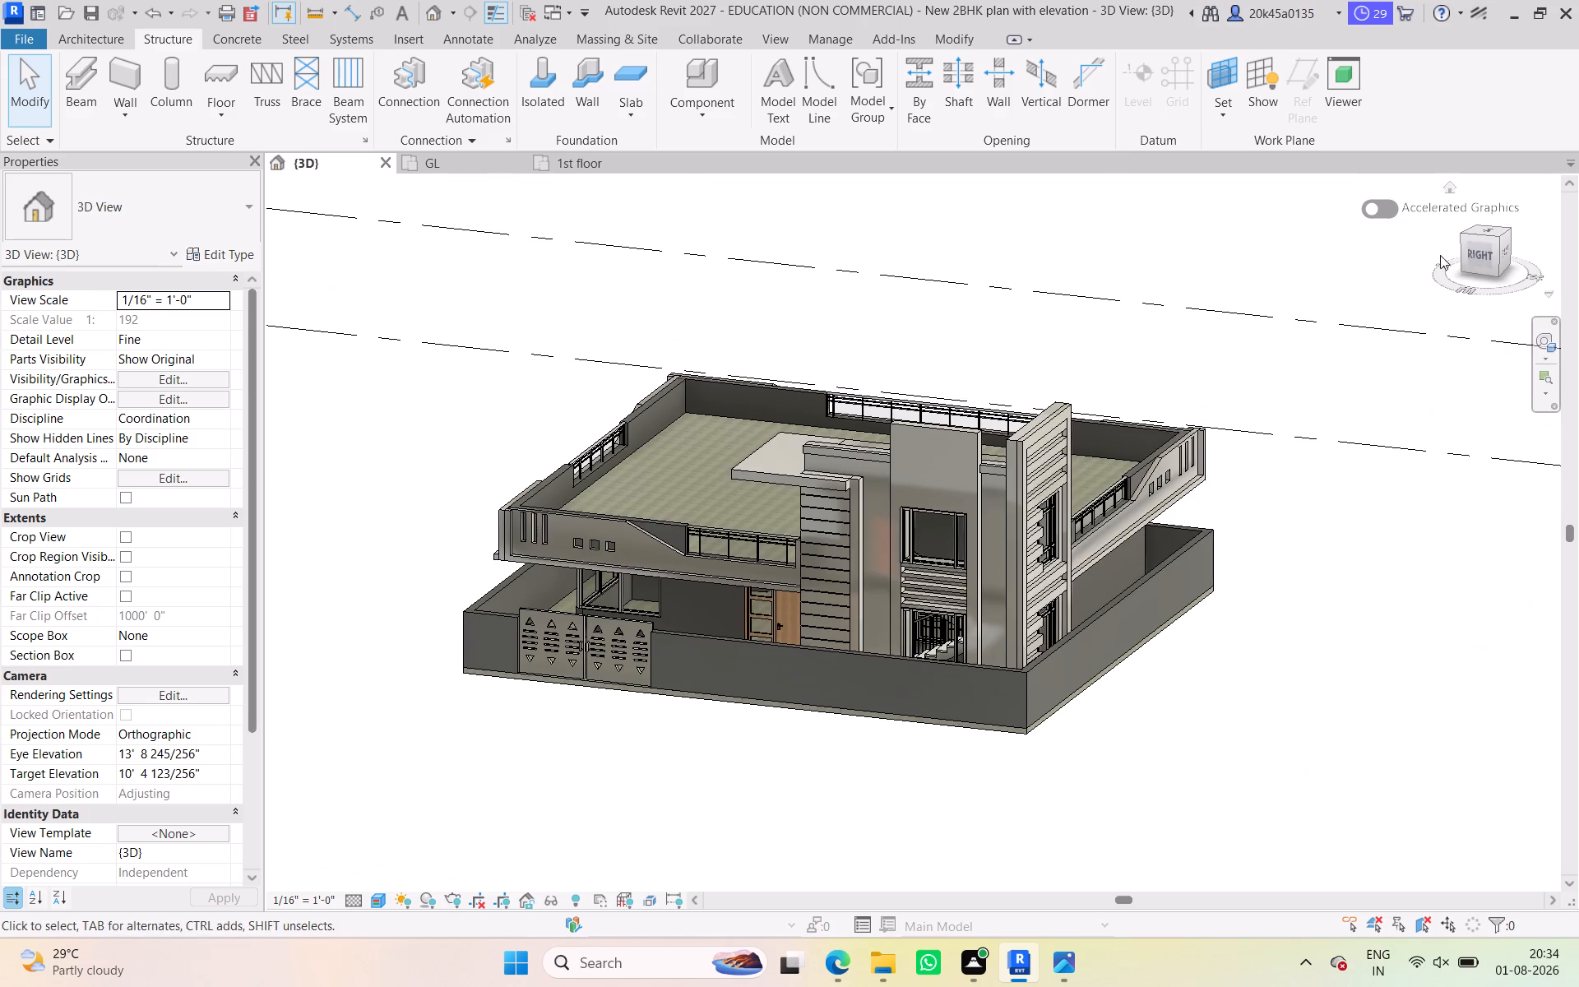
pyautogui.moveTo(1484, 255); pyautogui.dragTo(1496, 249)
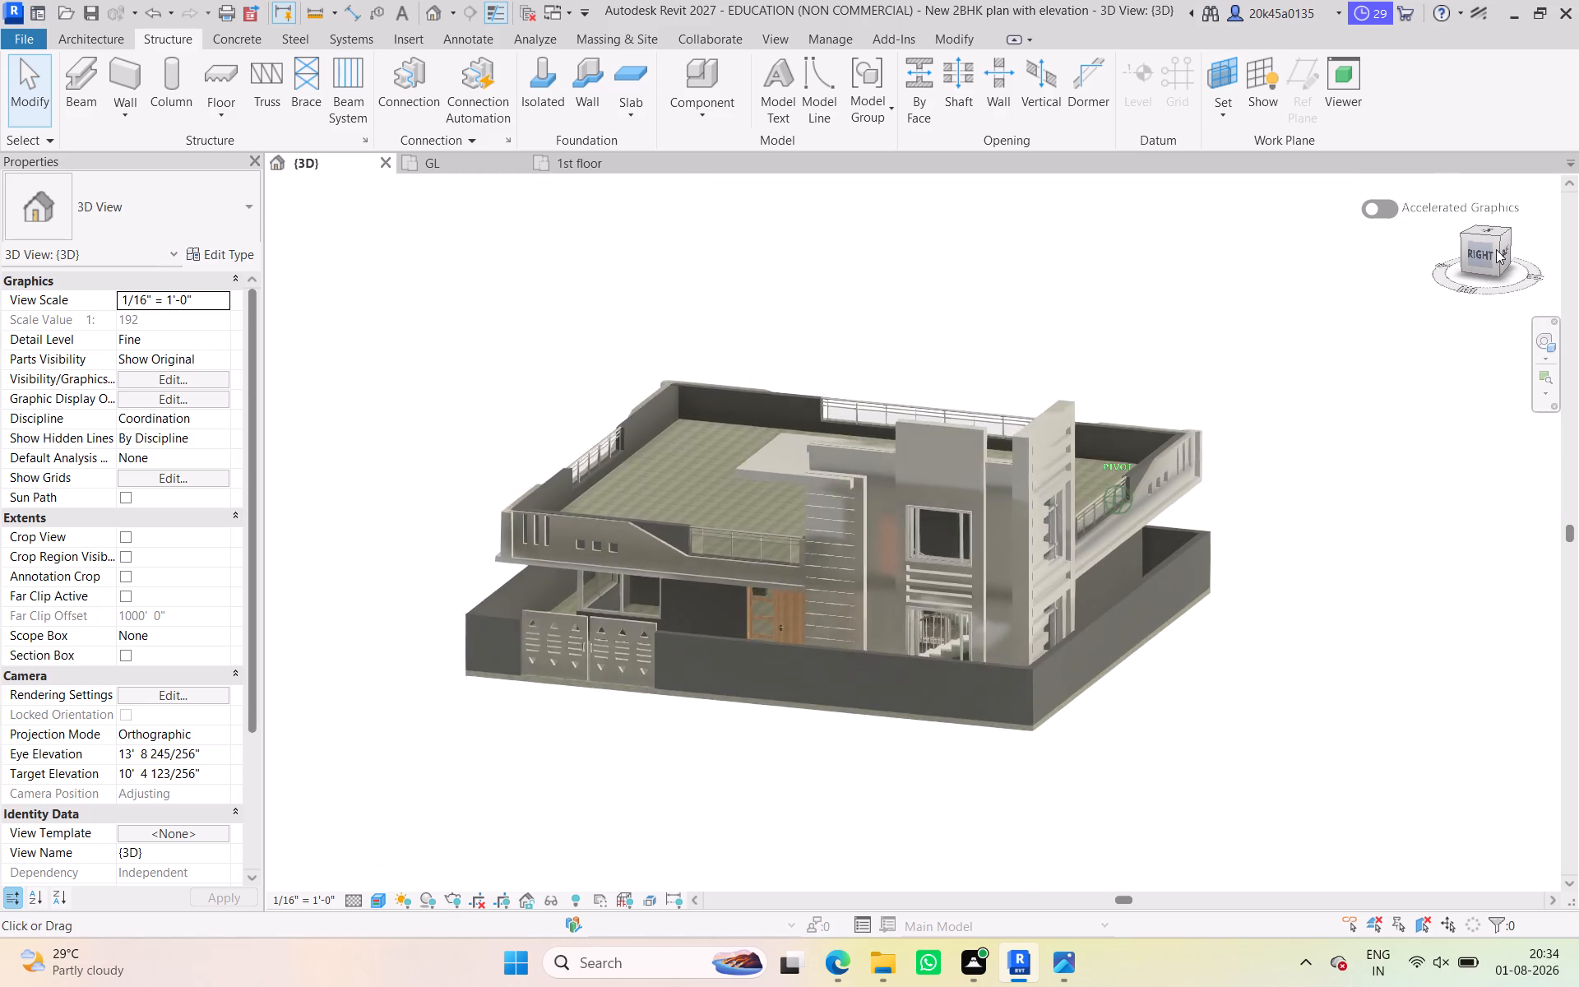
pyautogui.moveTo(1496, 249); pyautogui.dragTo(278, 257)
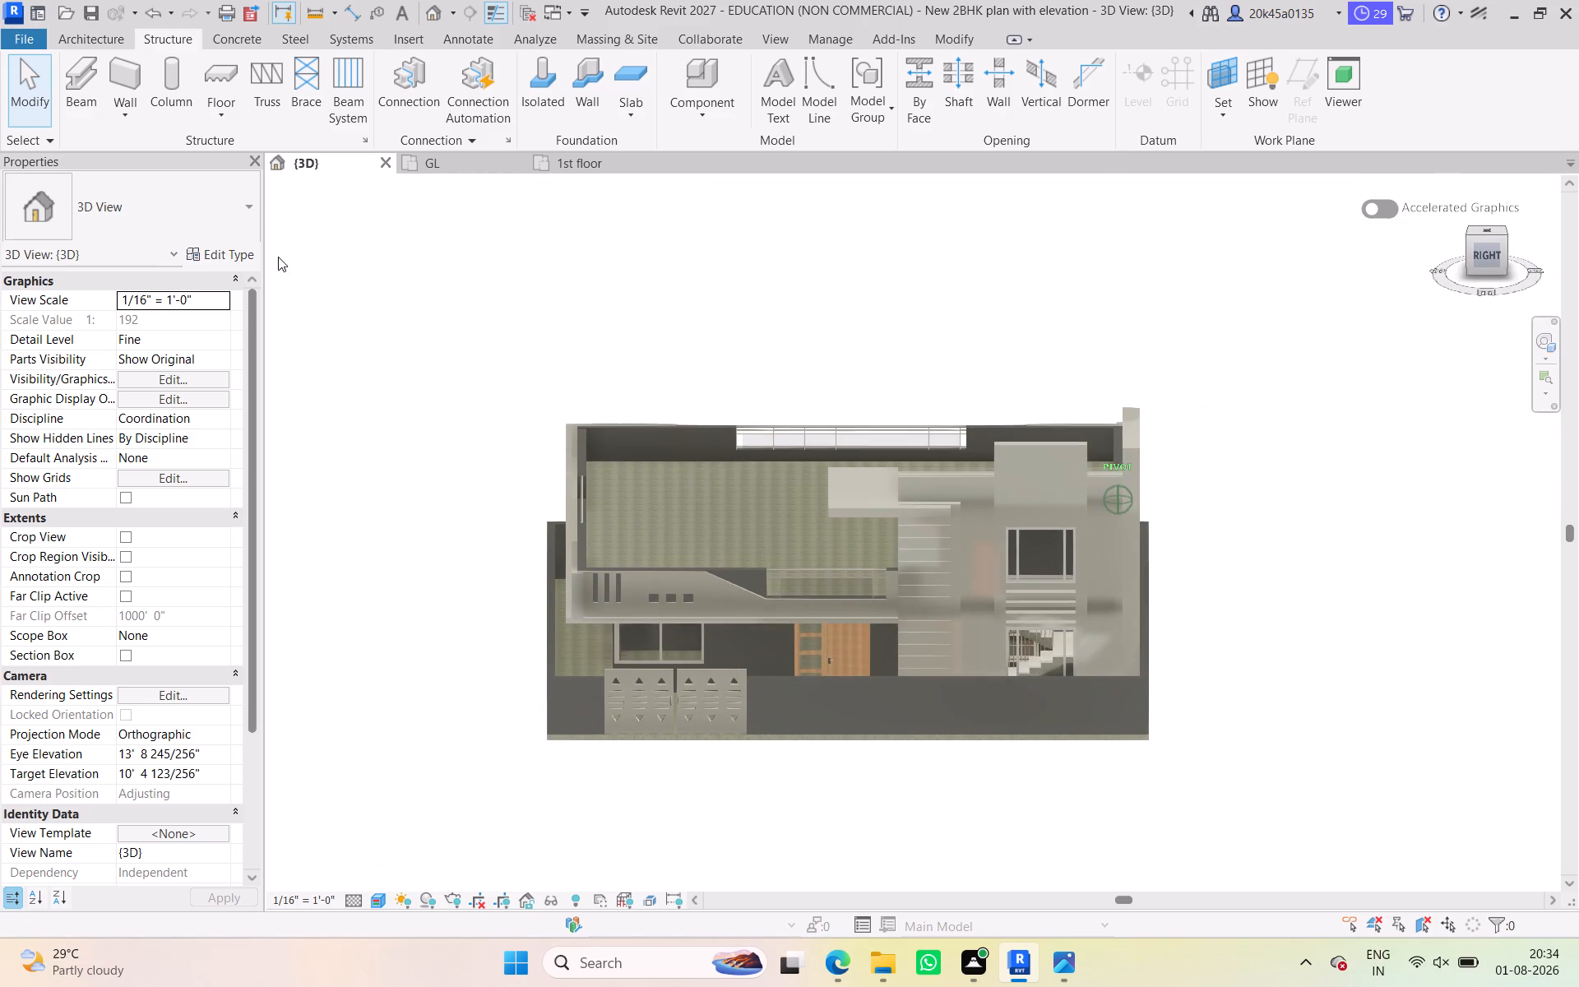
pyautogui.moveTo(278, 257); pyautogui.dragTo(343, 257)
pyautogui.scroll(-2, 1253, 308)
pyautogui.moveTo(1220, 308); pyautogui.dragTo(1055, 274, button='middle')
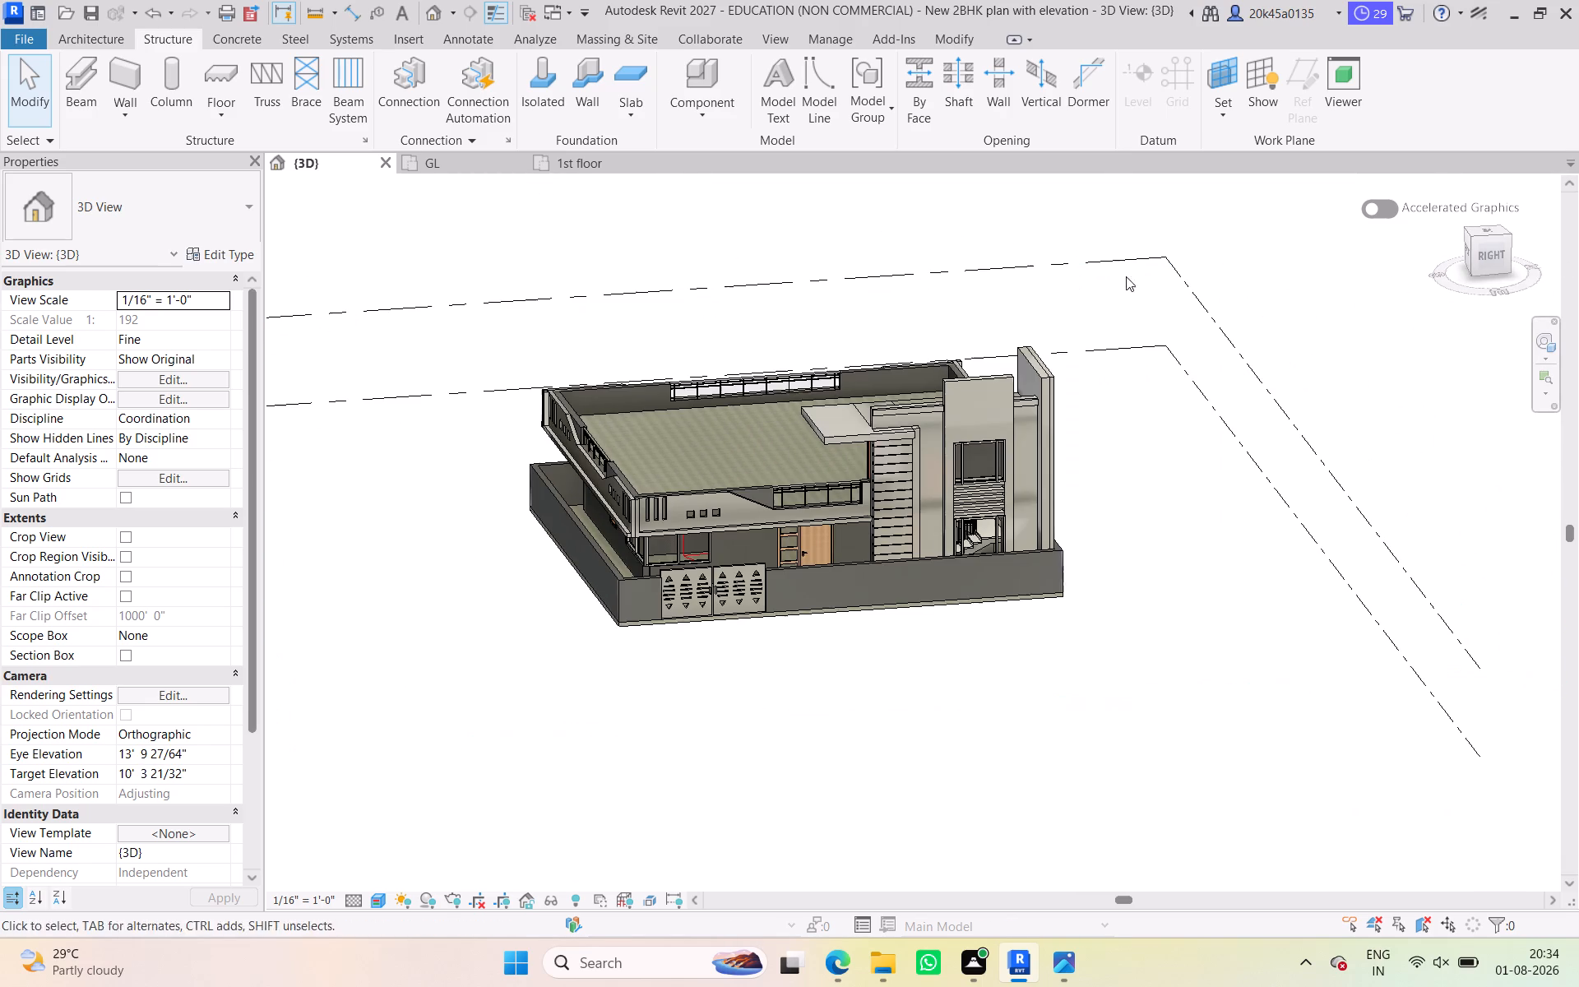
pyautogui.moveTo(1484, 256); pyautogui.dragTo(1521, 269)
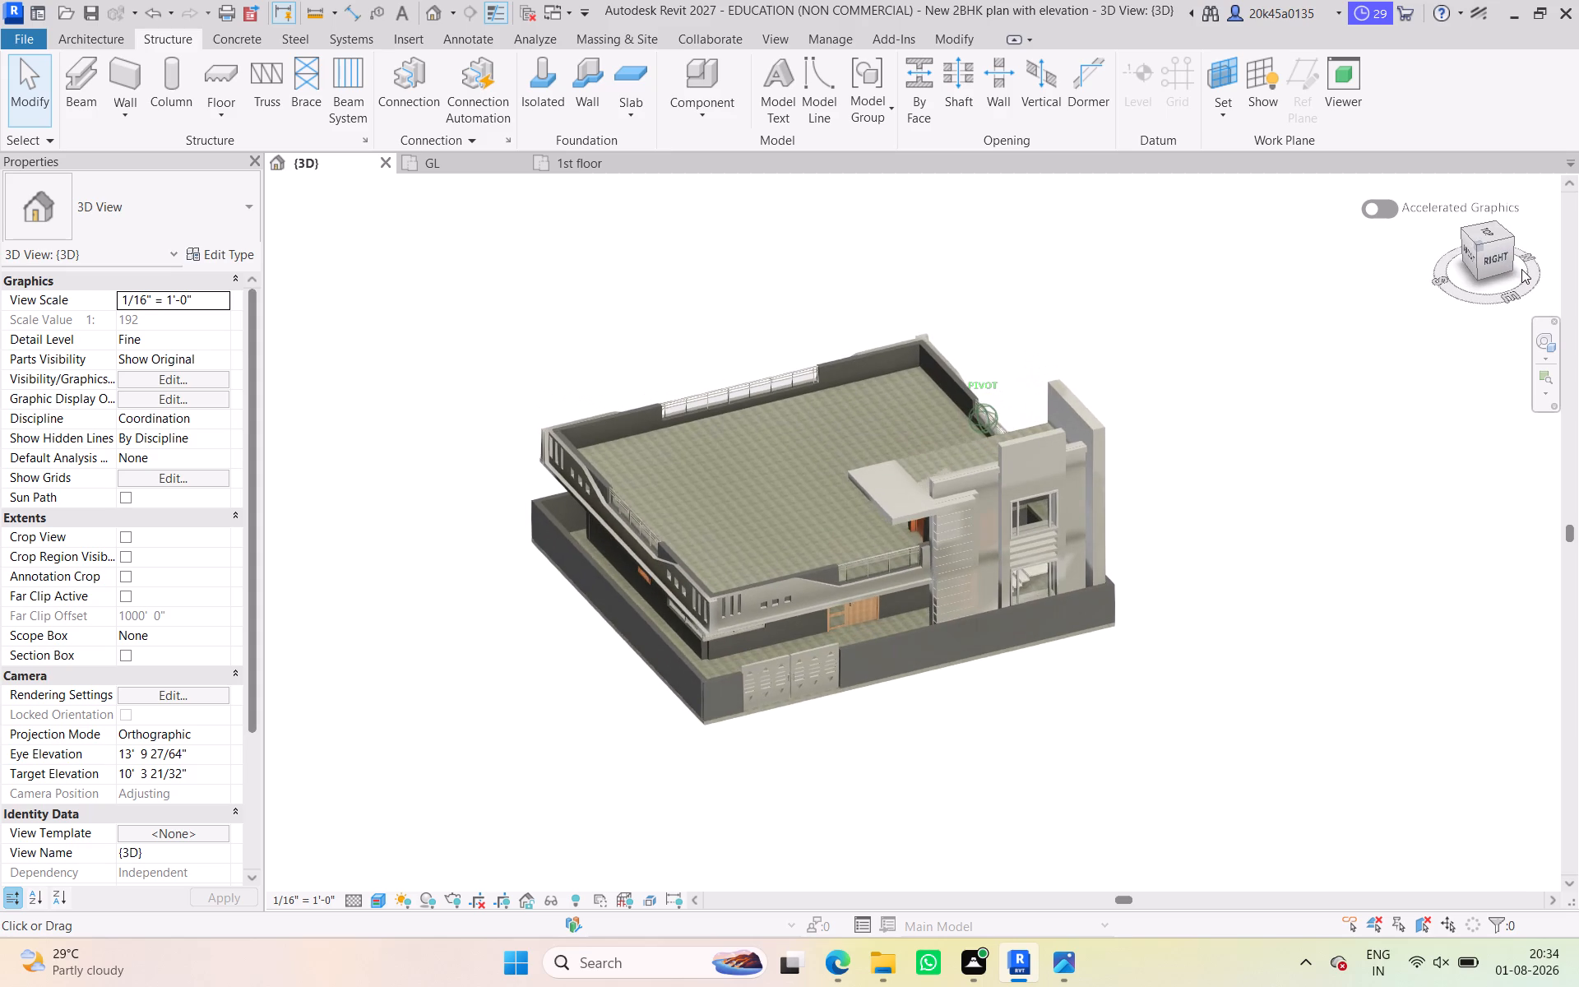
pyautogui.moveTo(1521, 269); pyautogui.dragTo(1537, 256)
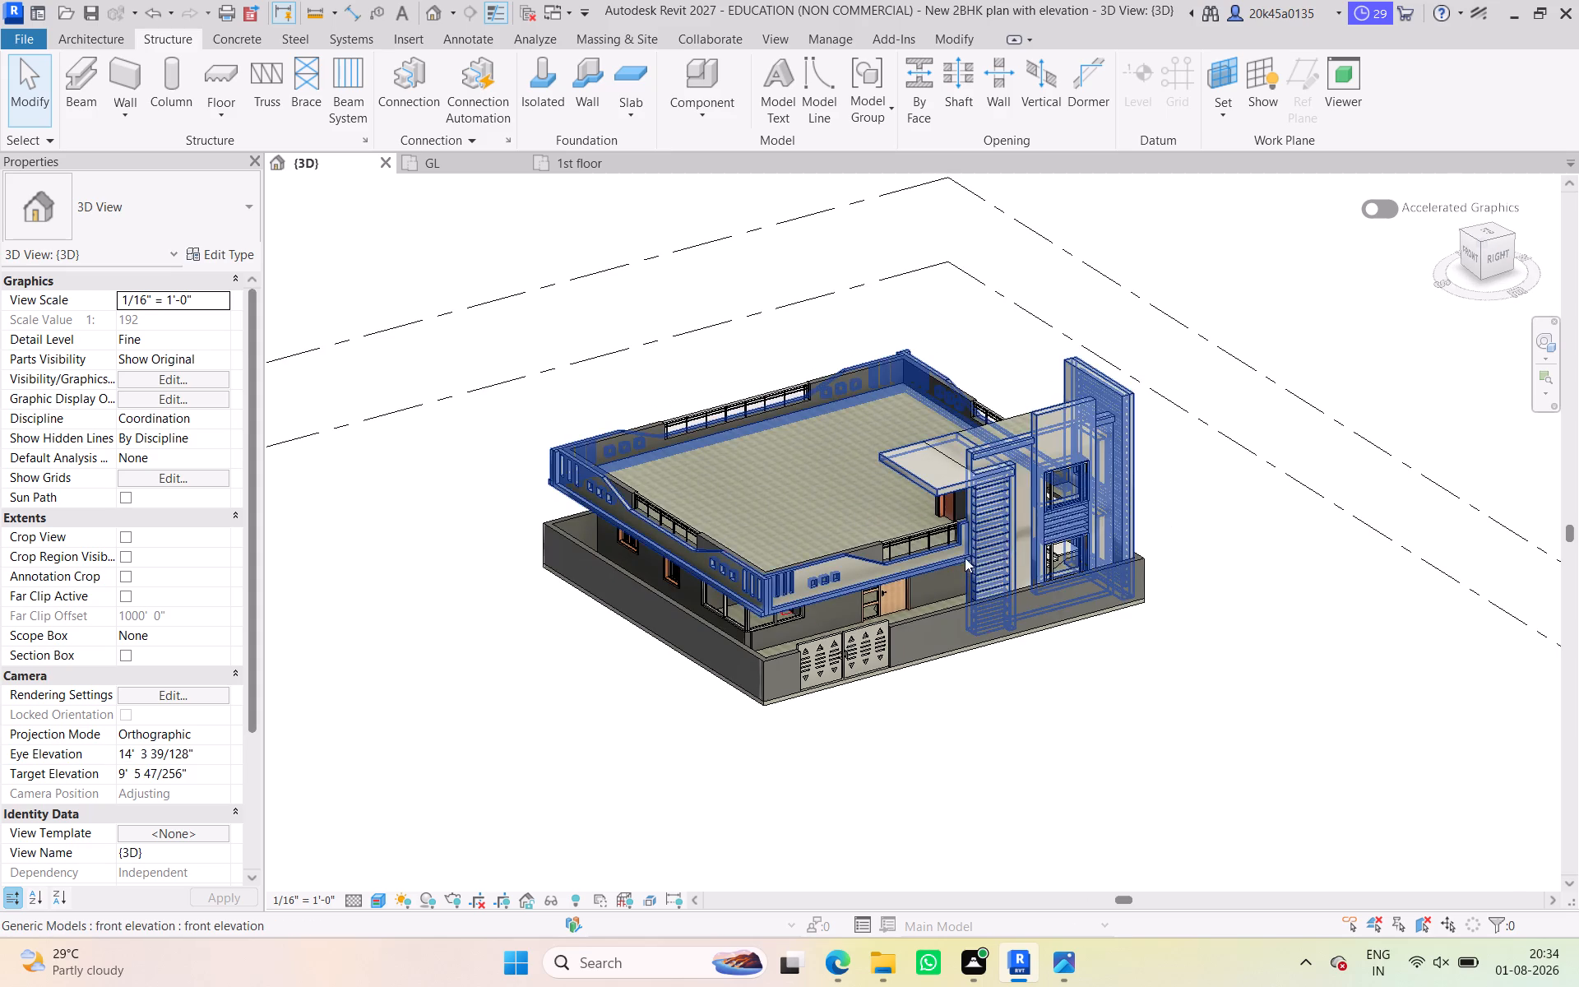
pyautogui.scroll(3, 943, 558)
pyautogui.moveTo(961, 571); pyautogui.dragTo(1001, 598, button='middle')
pyautogui.scroll(-2, 997, 591)
pyautogui.moveTo(997, 591); pyautogui.dragTo(1007, 553, button='middle')
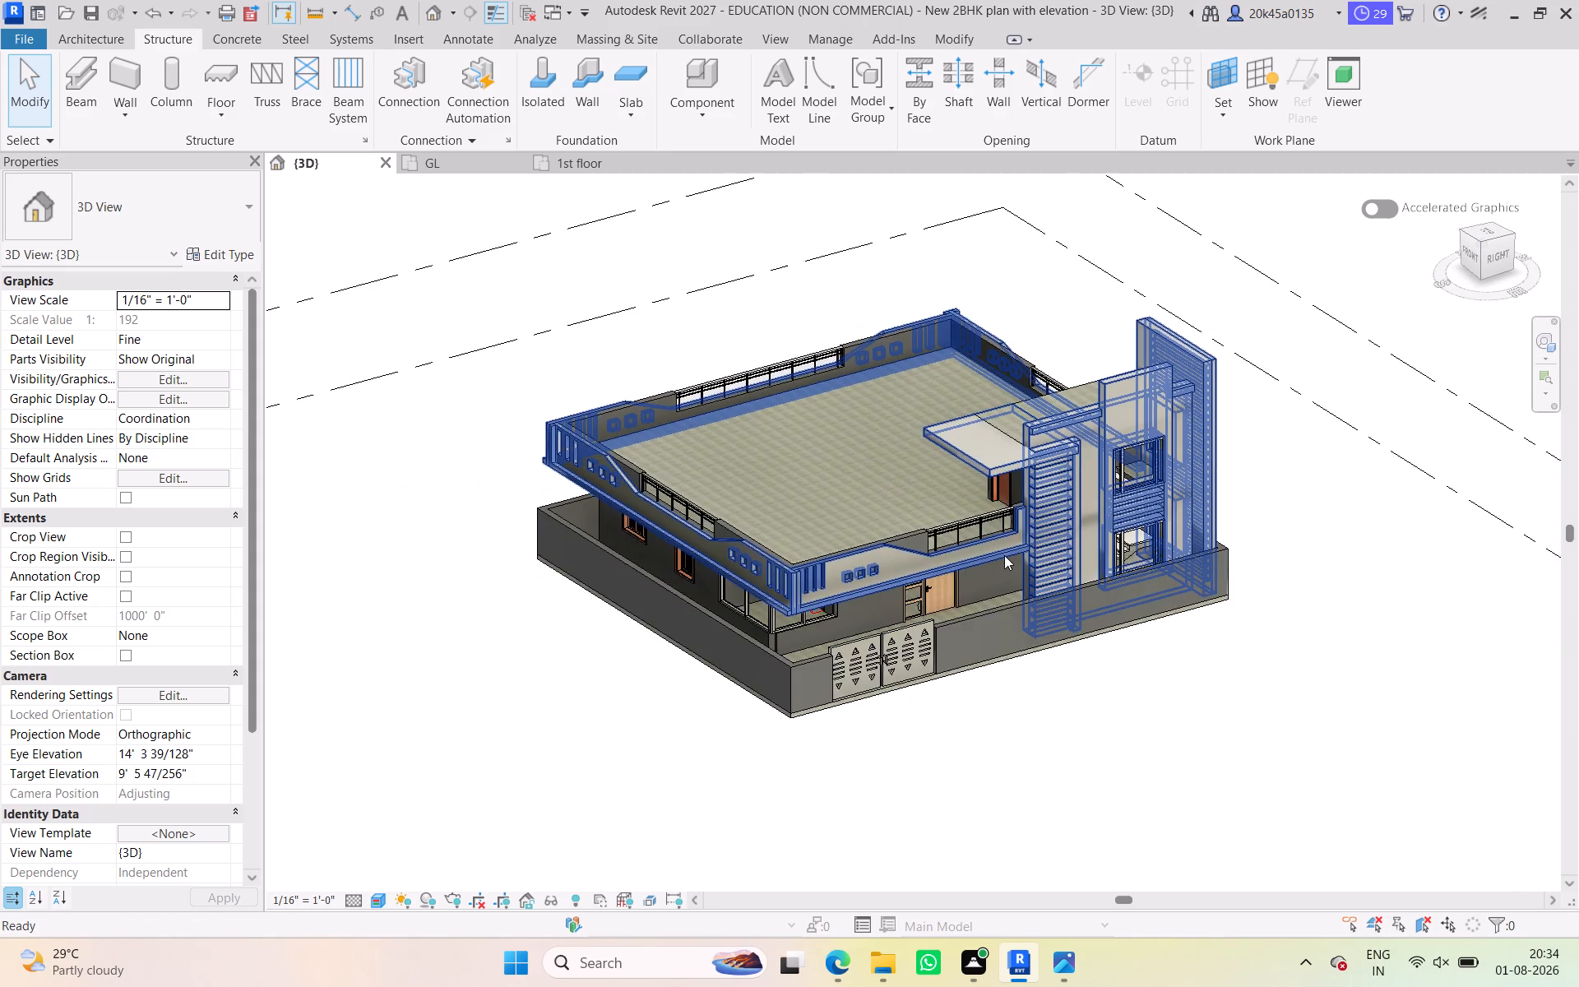
pyautogui.scroll(-1, 1003, 560)
pyautogui.moveTo(1001, 572); pyautogui.dragTo(998, 621, button='middle')
# Inspect the 3D house model from the right-back corner, checking the front elevation tower, its windows and the terrace from above.
pyautogui.moveTo(1501, 261); pyautogui.dragTo(1471, 254)
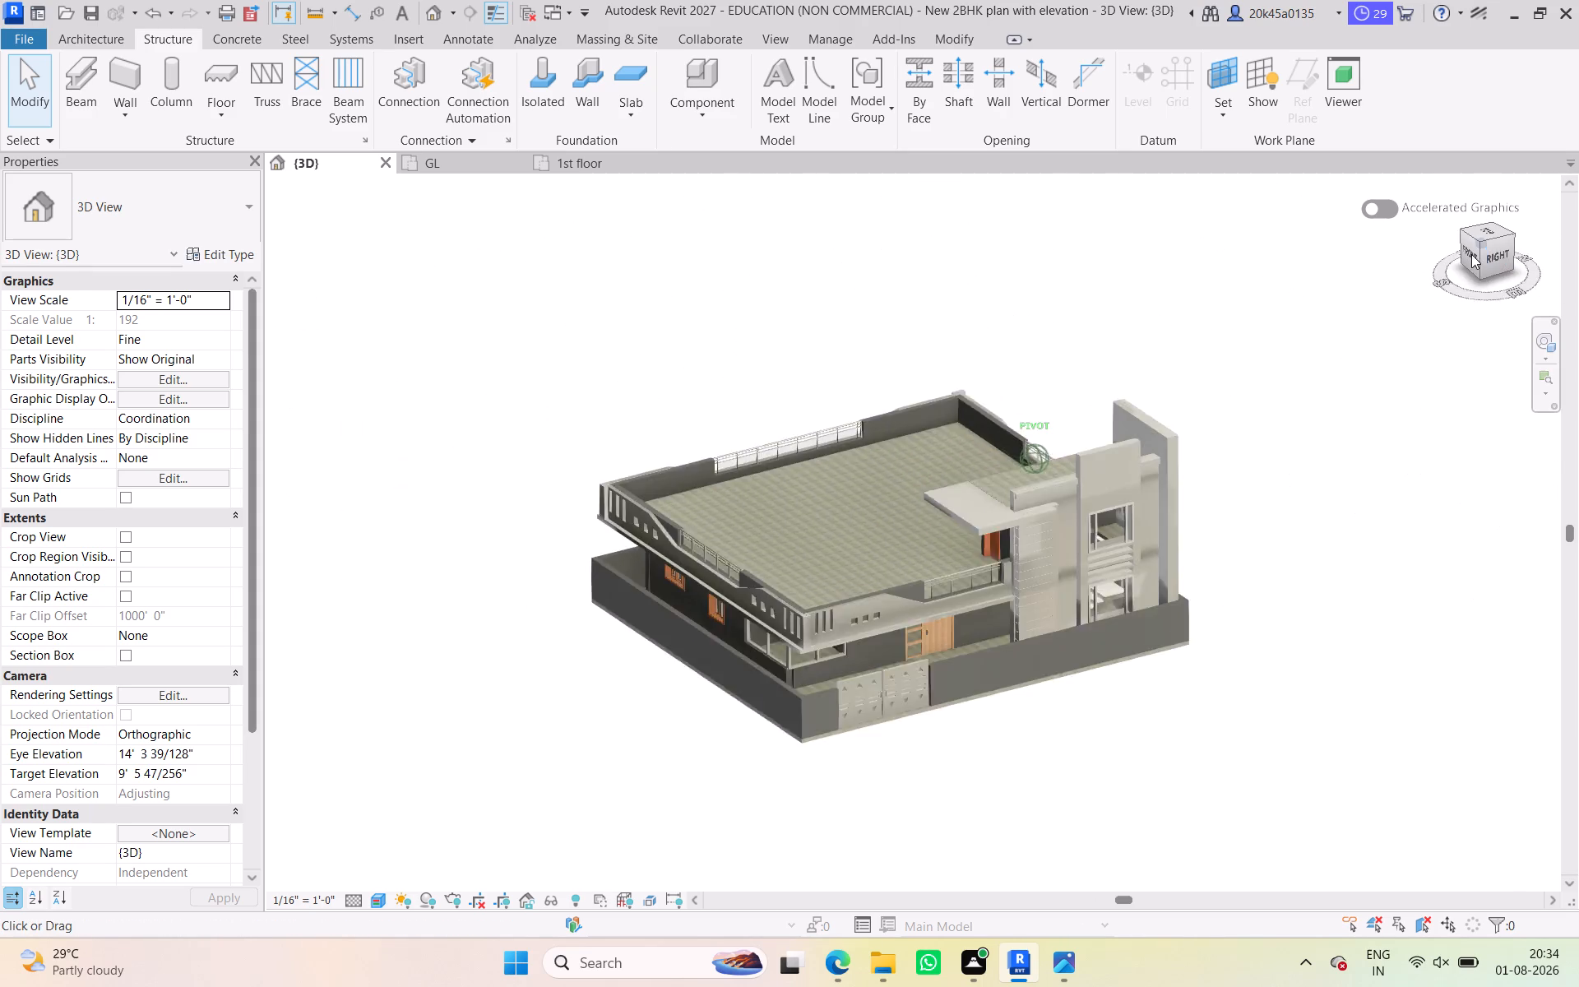
pyautogui.moveTo(1471, 254); pyautogui.dragTo(1256, 243)
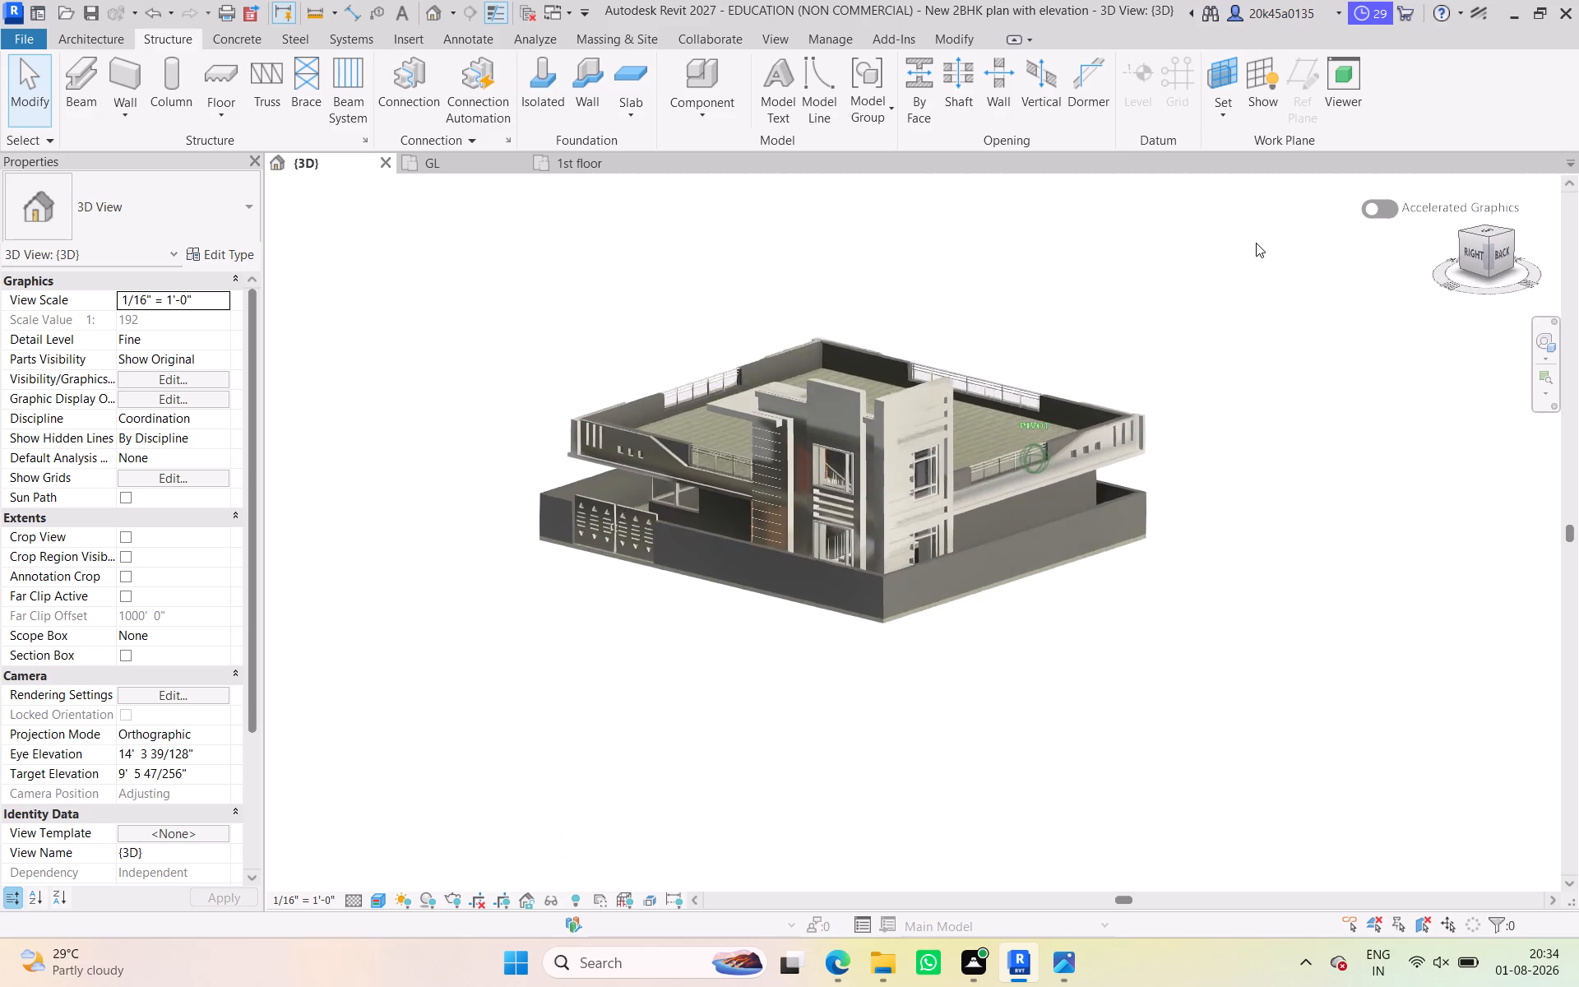
pyautogui.moveTo(1256, 243); pyautogui.dragTo(1253, 246)
pyautogui.scroll(3, 951, 451)
pyautogui.moveTo(950, 453); pyautogui.dragTo(1088, 549, button='middle')
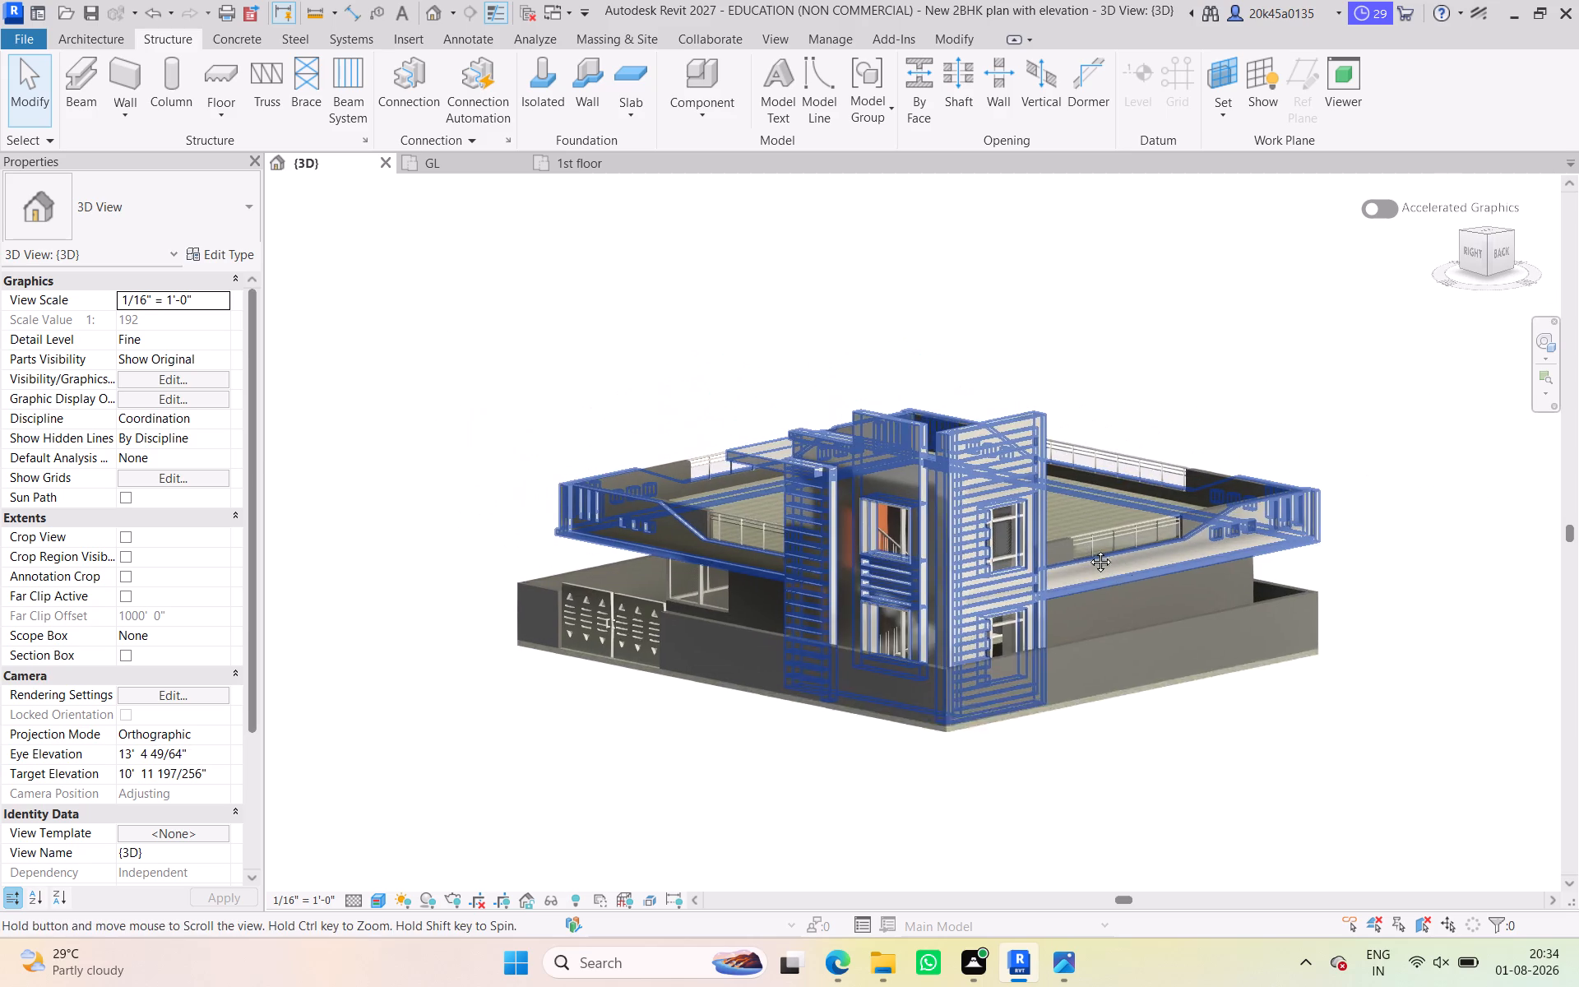
pyautogui.moveTo(1088, 549); pyautogui.dragTo(1095, 554, button='middle')
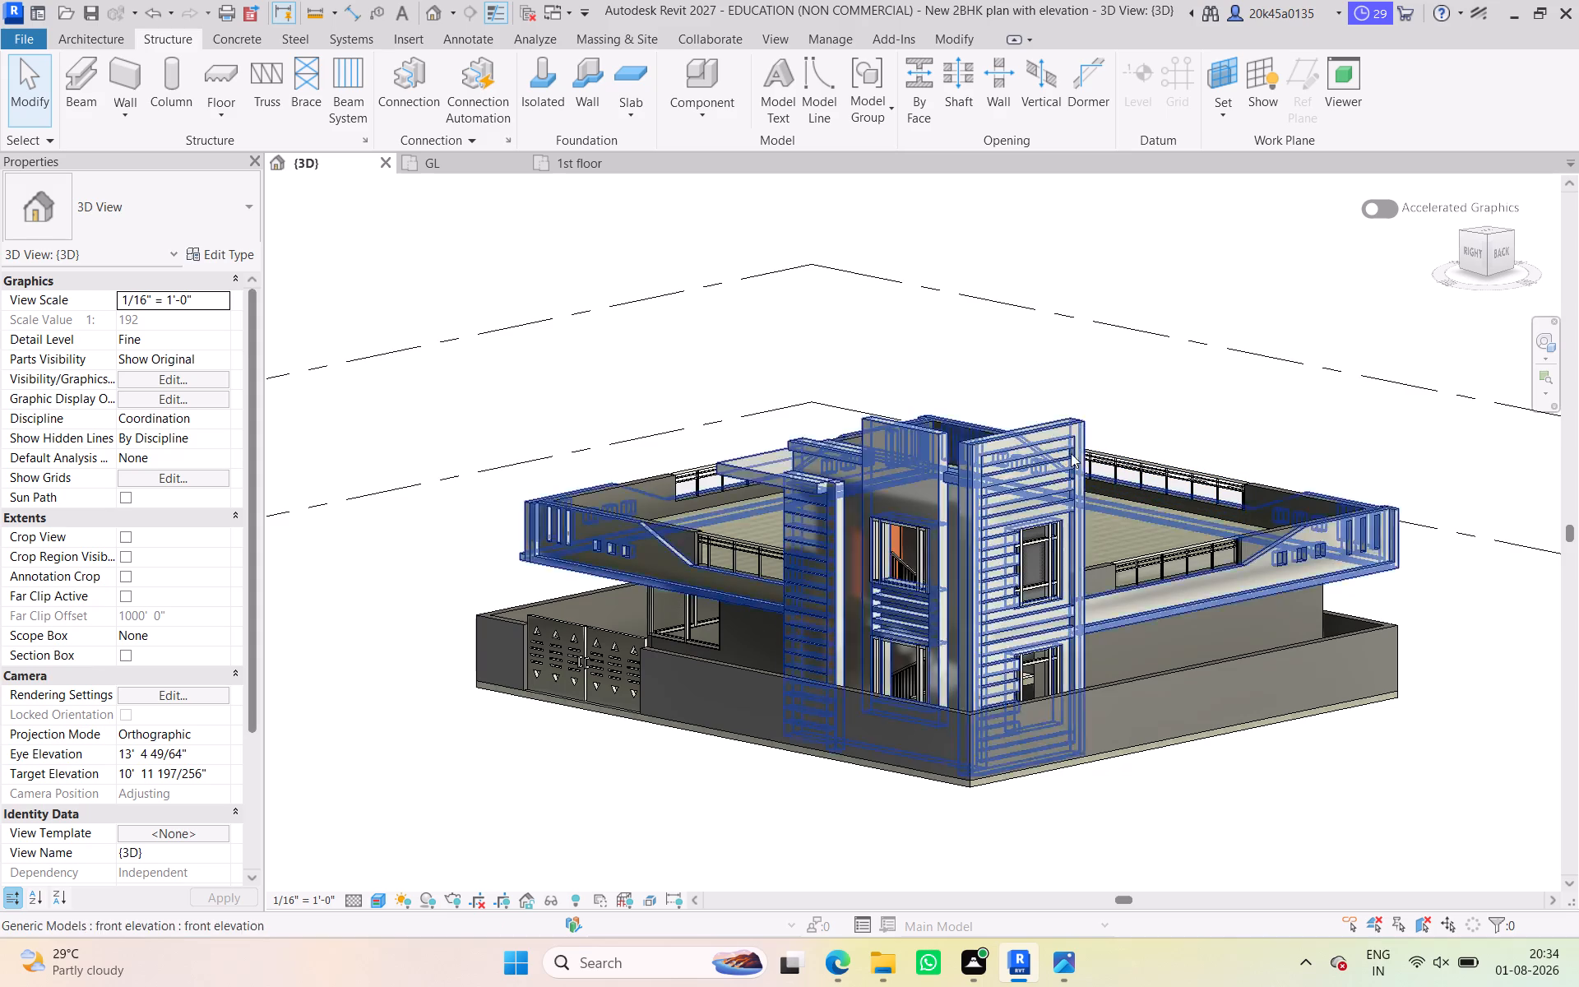
pyautogui.click(1091, 364)
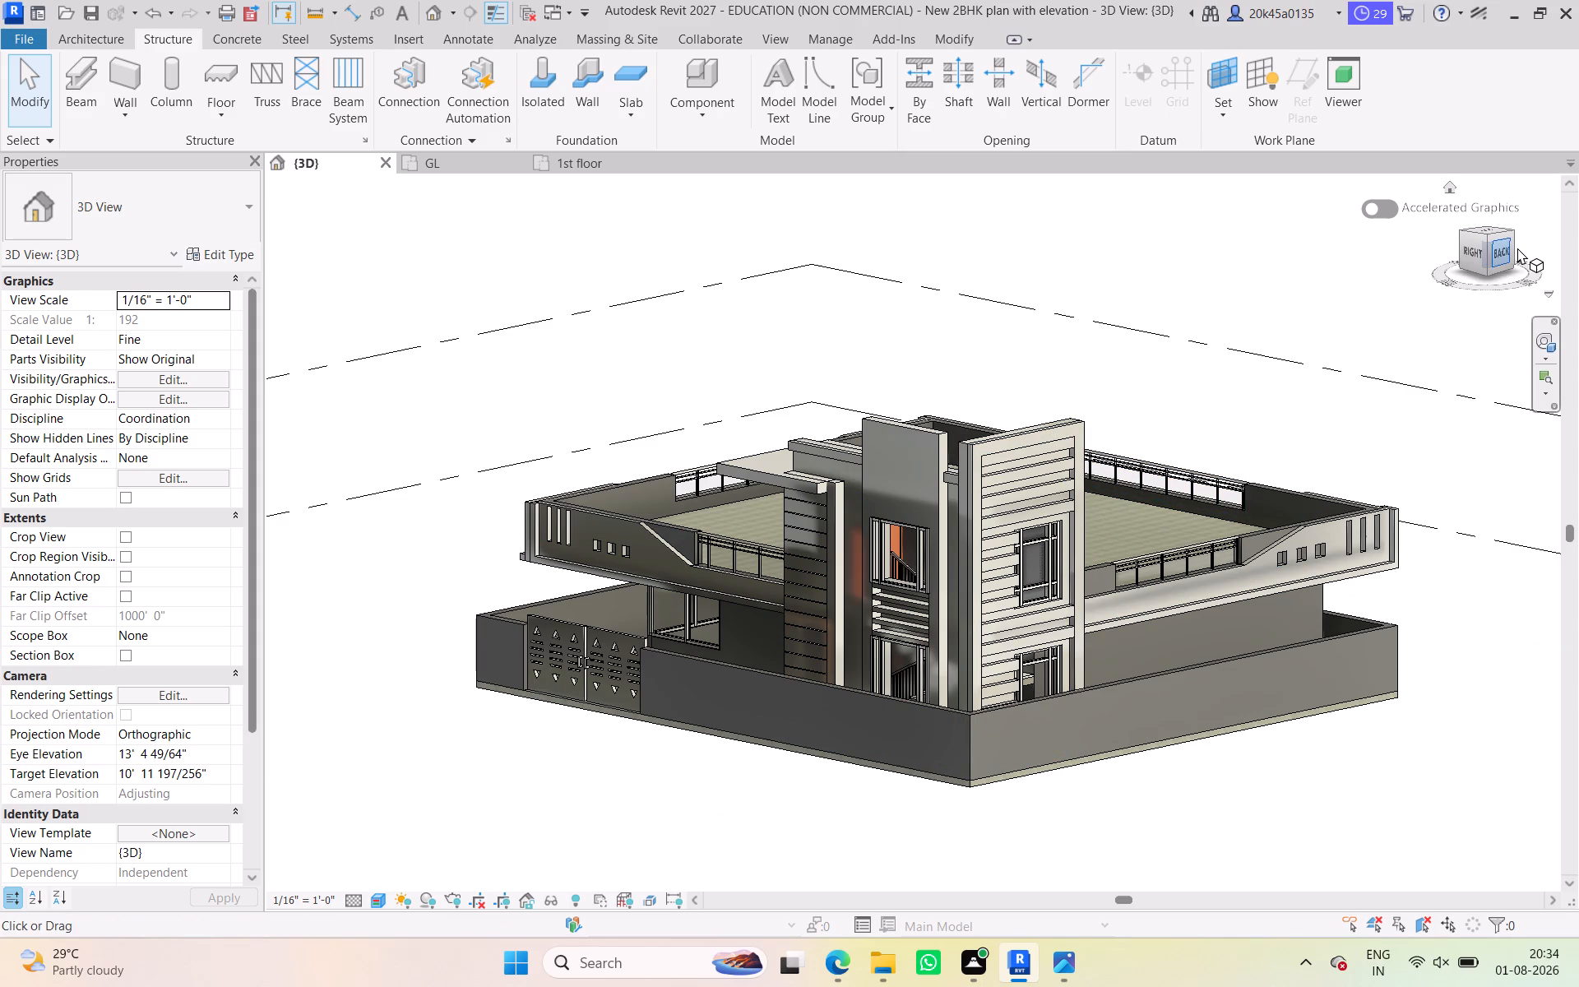
pyautogui.moveTo(1484, 239); pyautogui.dragTo(1486, 253)
pyautogui.scroll(-2, 1276, 391)
pyautogui.moveTo(1276, 391); pyautogui.dragTo(1276, 433, button='middle')
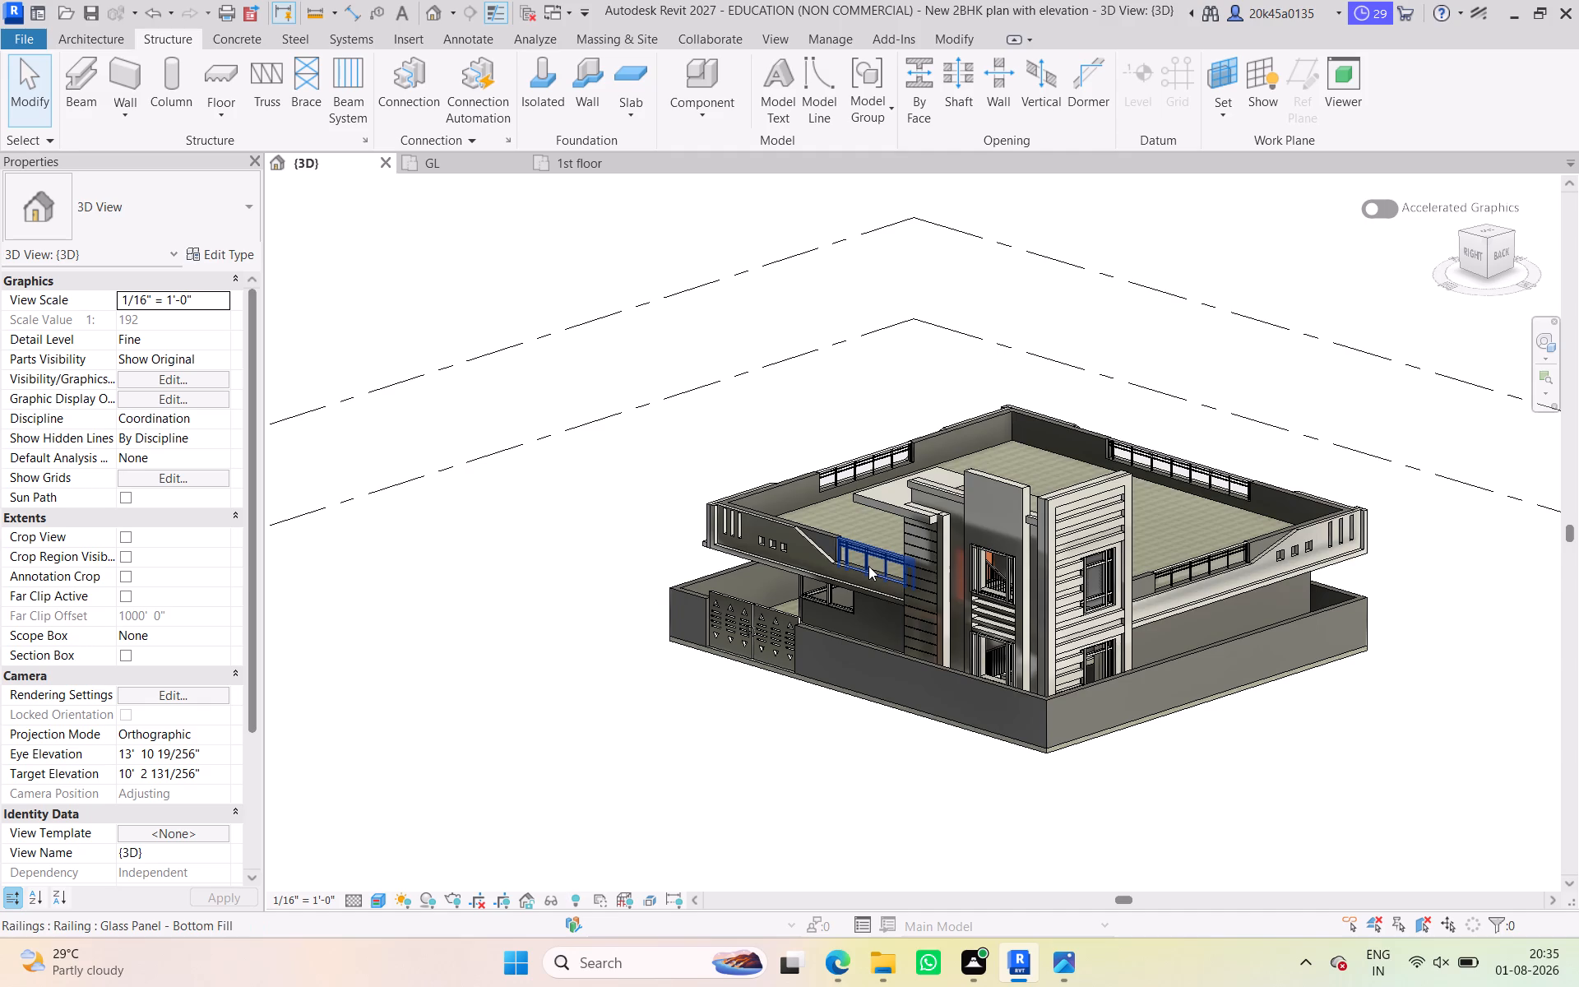
pyautogui.scroll(1, 952, 475)
pyautogui.moveTo(952, 475); pyautogui.dragTo(942, 515, button='middle')
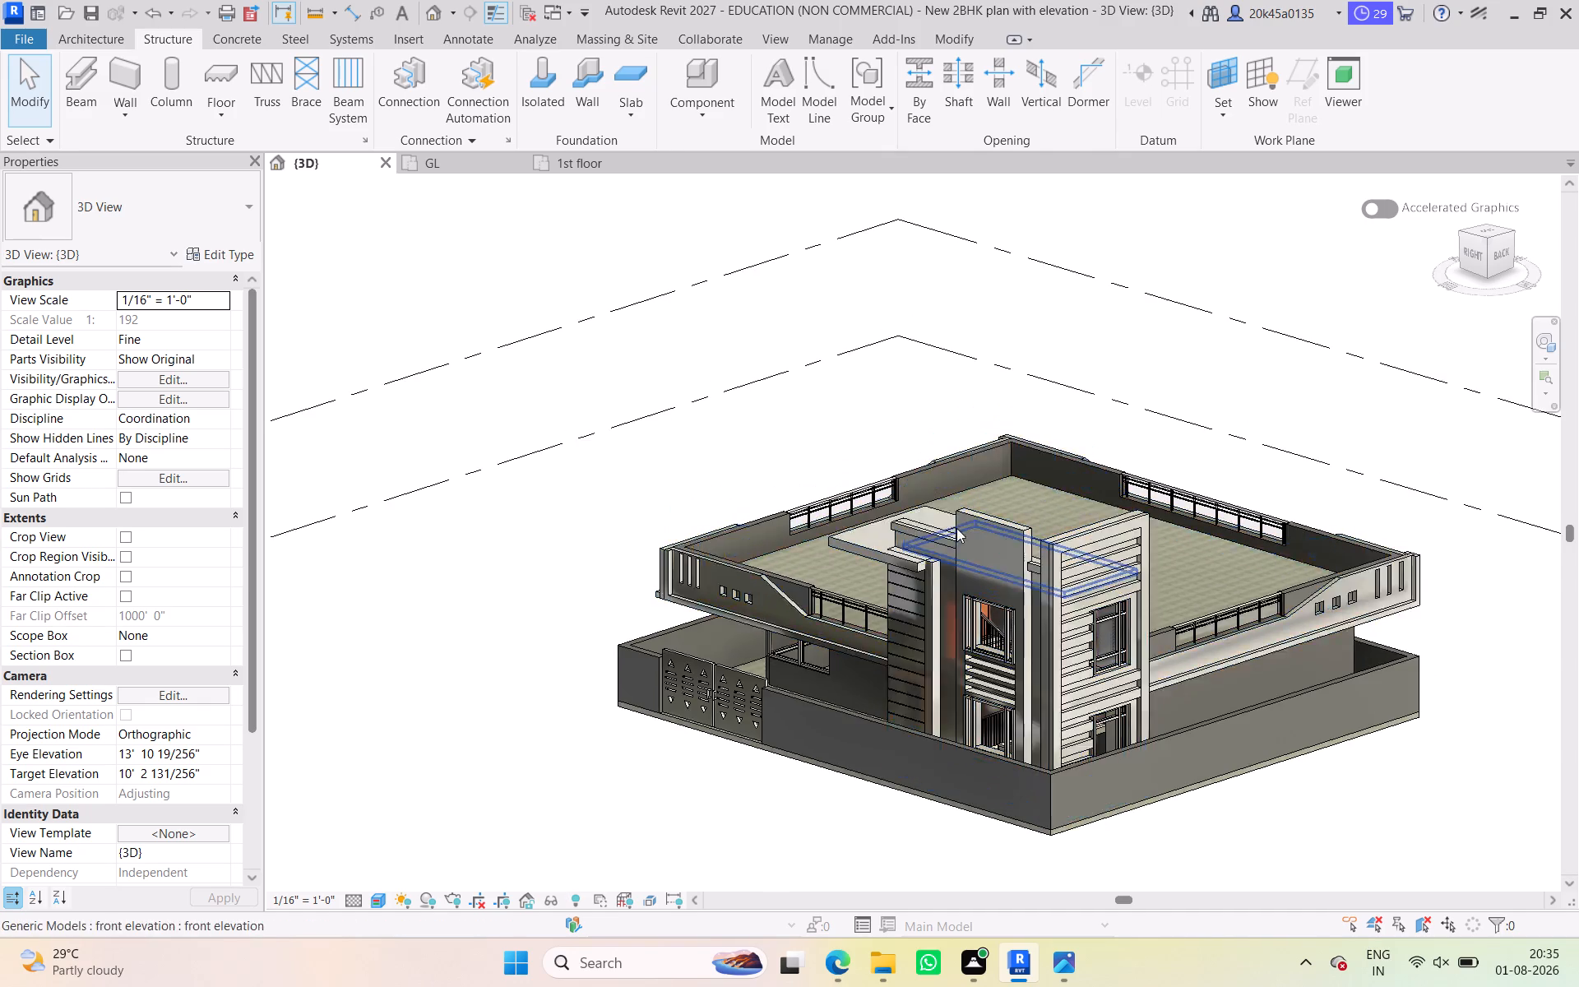
pyautogui.scroll(-2, 969, 528)
pyautogui.moveTo(969, 528); pyautogui.dragTo(970, 483, button='middle')
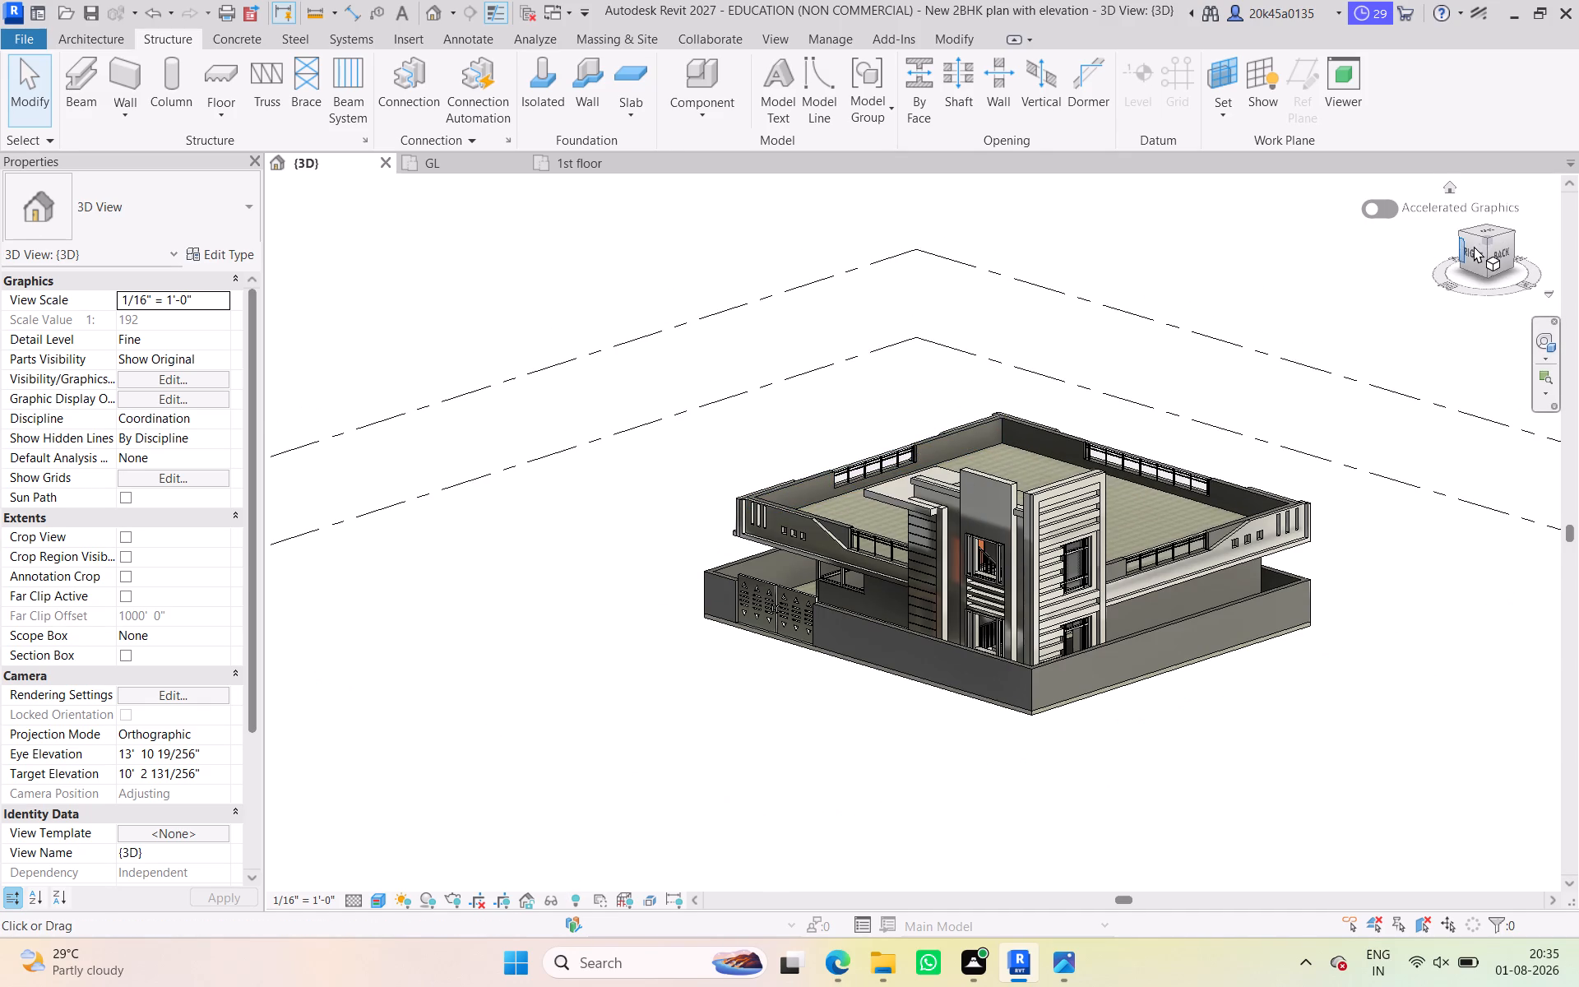
pyautogui.moveTo(1482, 239); pyautogui.dragTo(1487, 253)
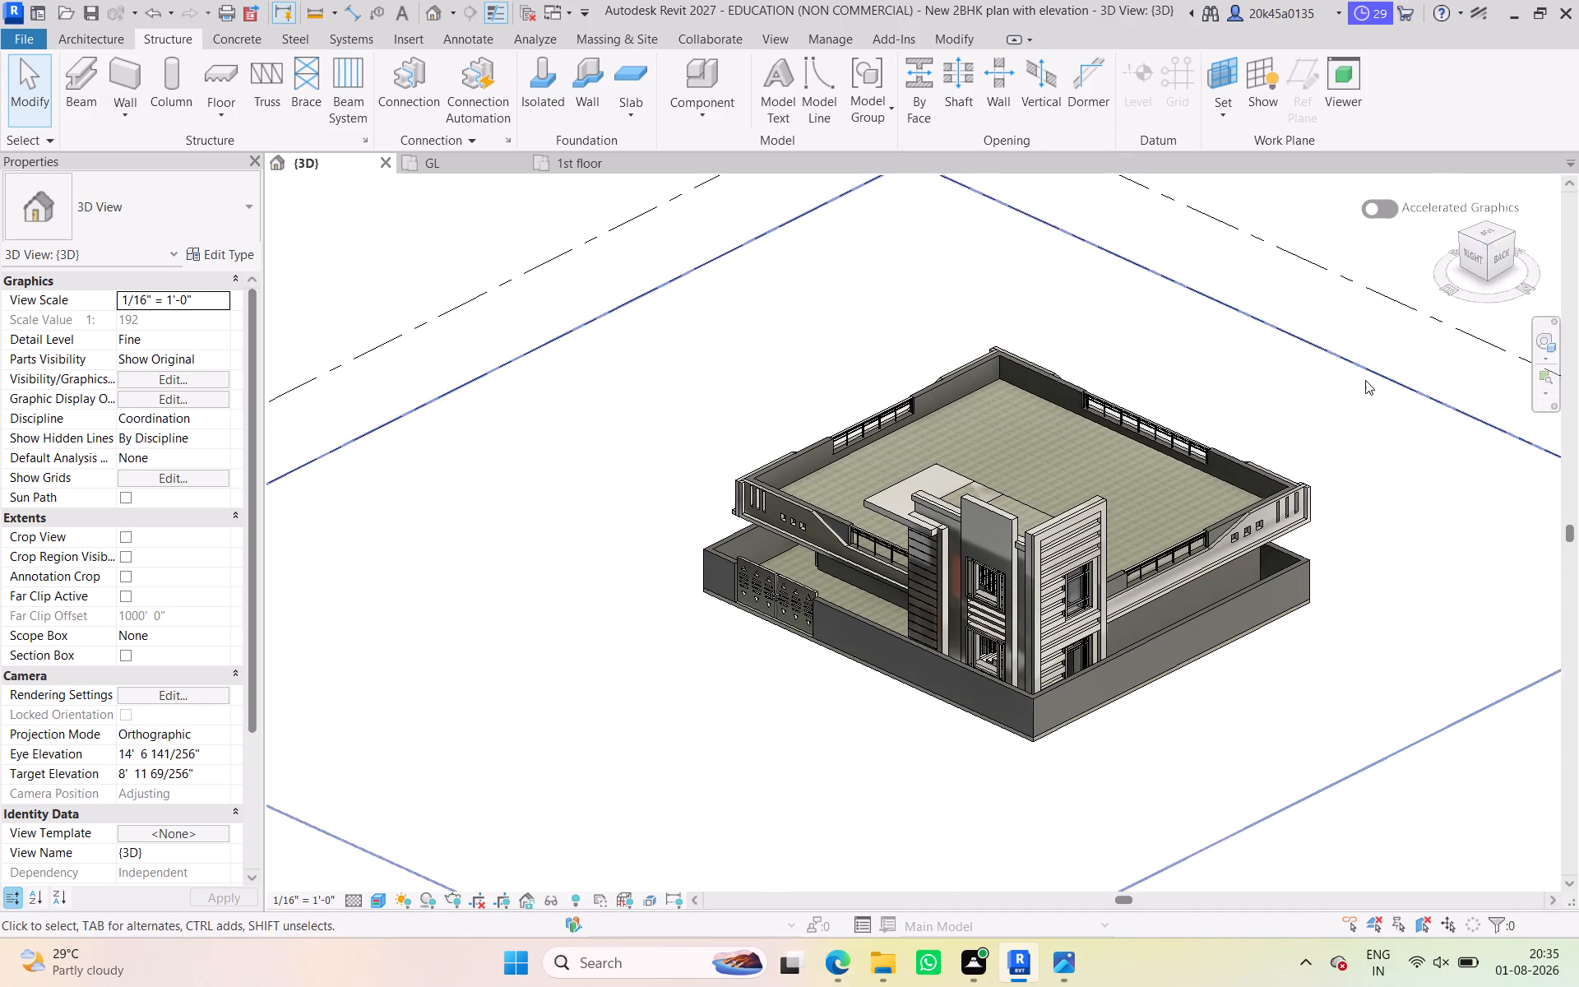
pyautogui.moveTo(1485, 257); pyautogui.dragTo(1505, 249)
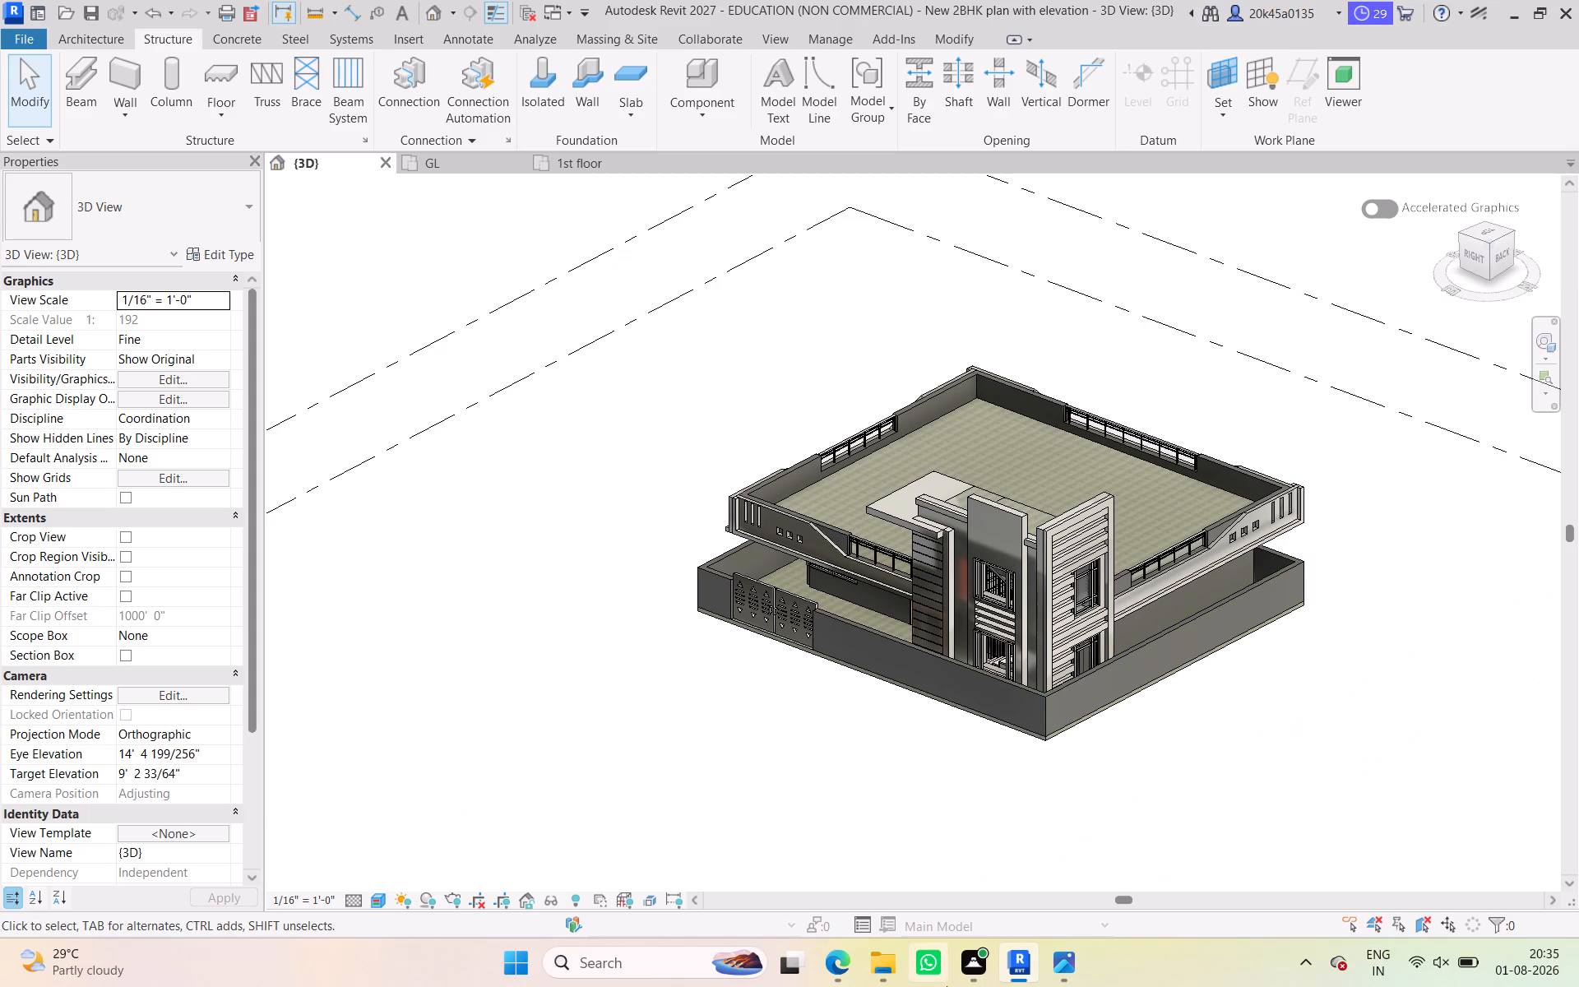
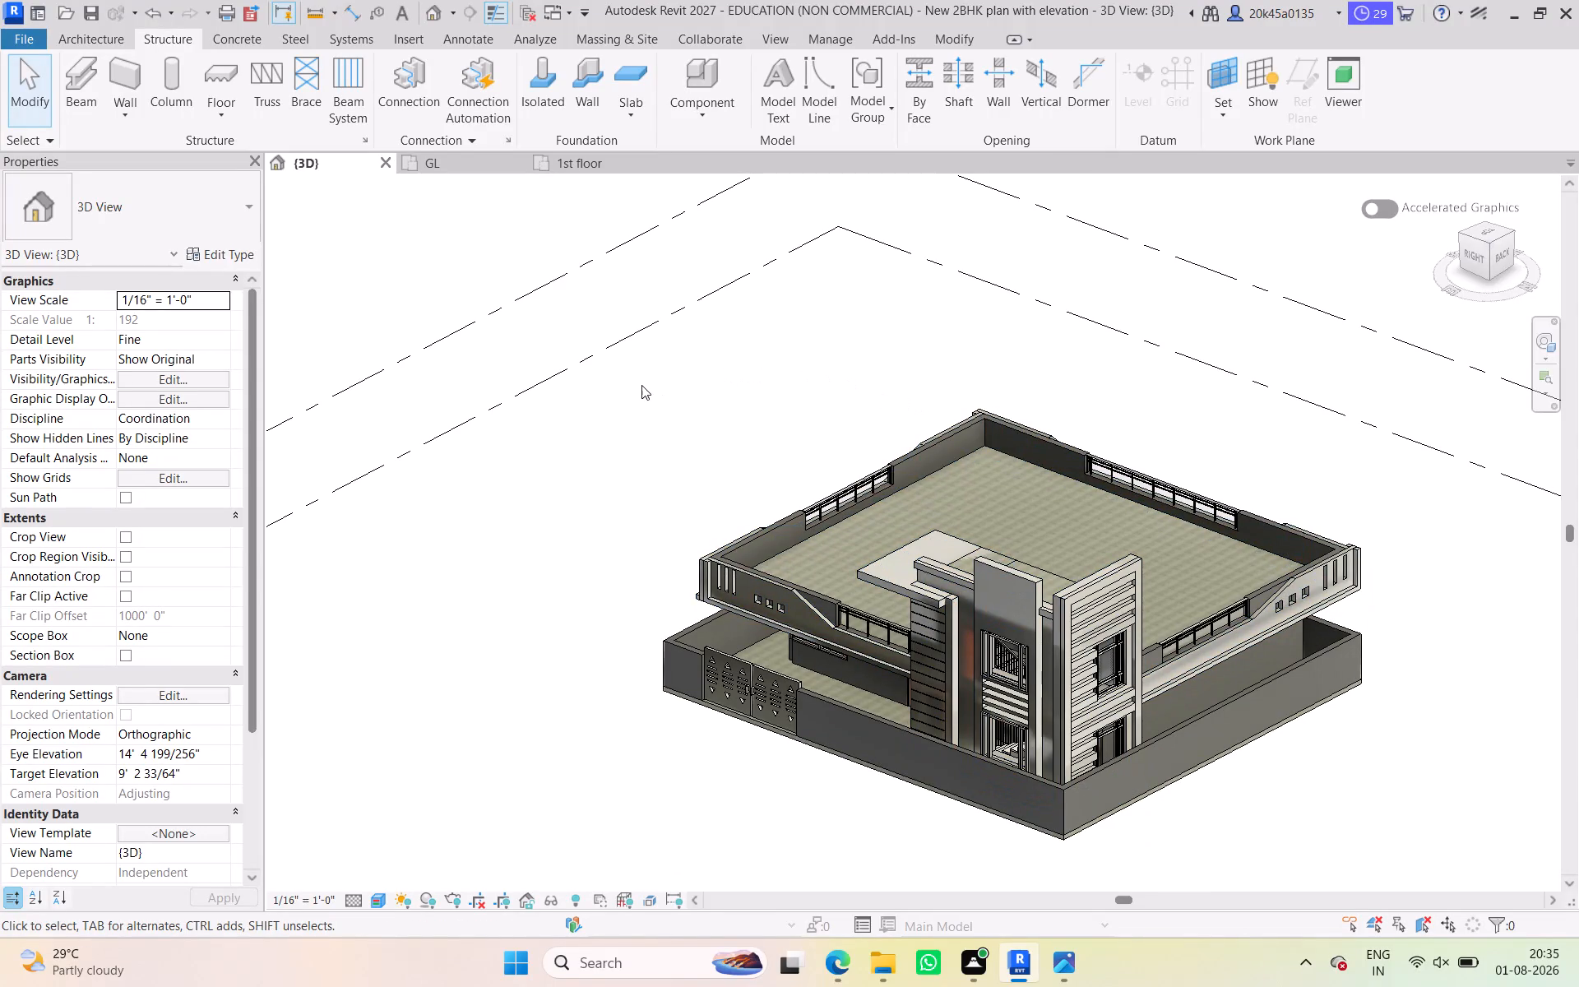
# Examine the whole 3D house model from the right-back corner at a lower viewing angle, including the elevation tower and compound wall.
pyautogui.scroll(-2, 762, 381)
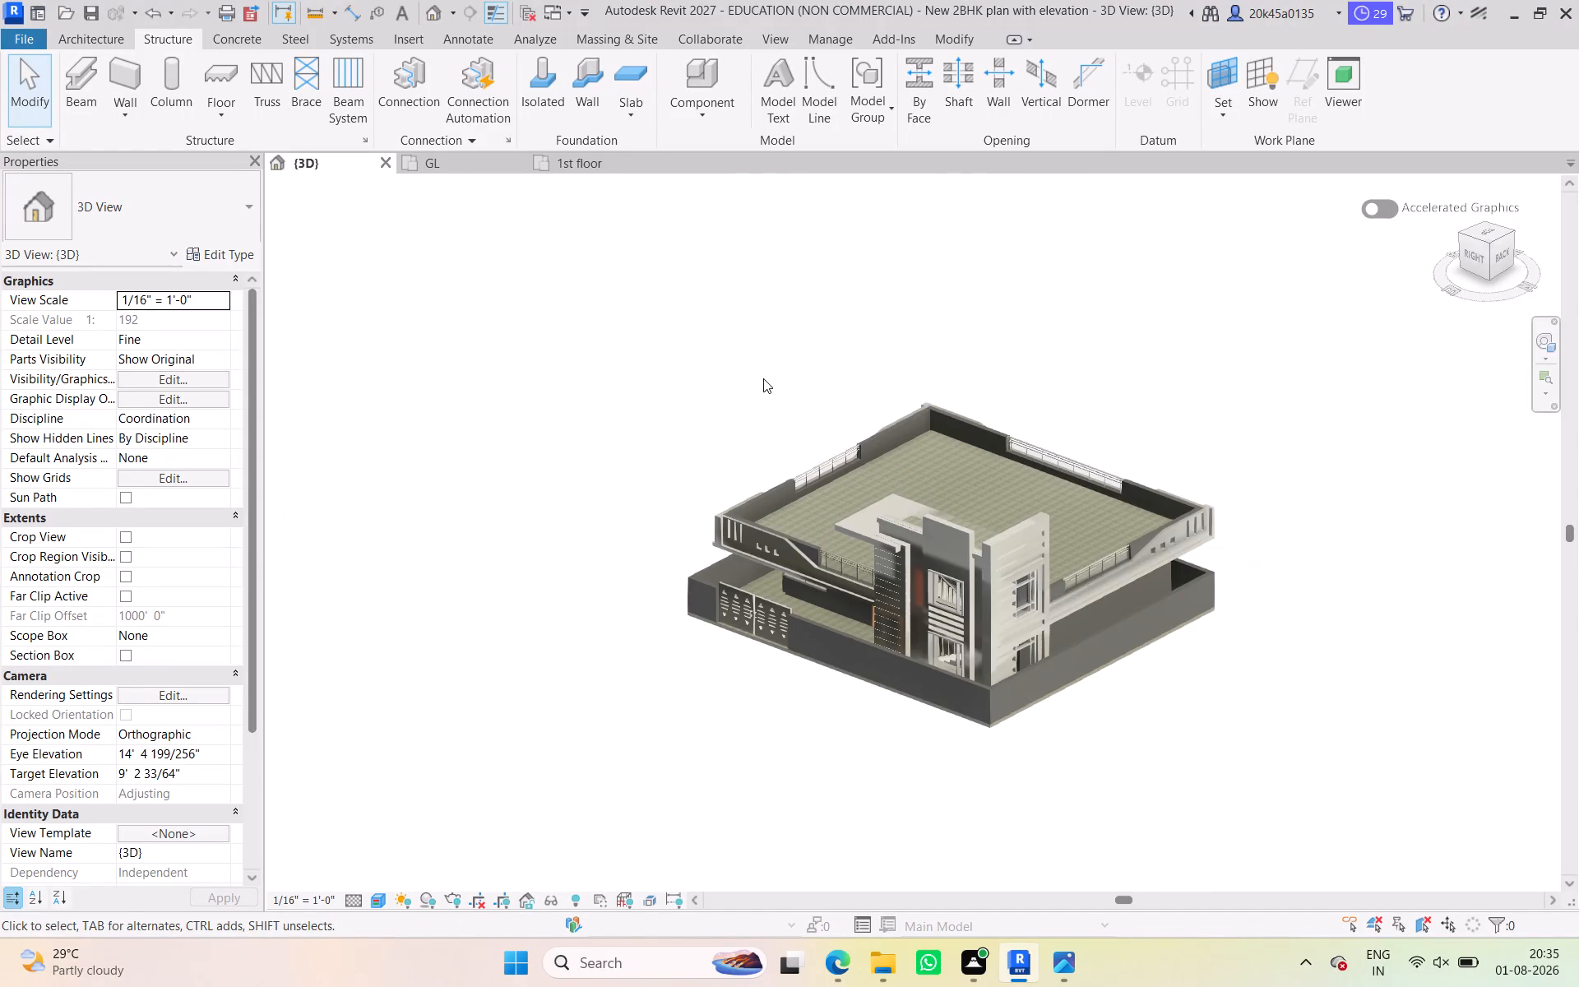
pyautogui.middleClick(763, 373)
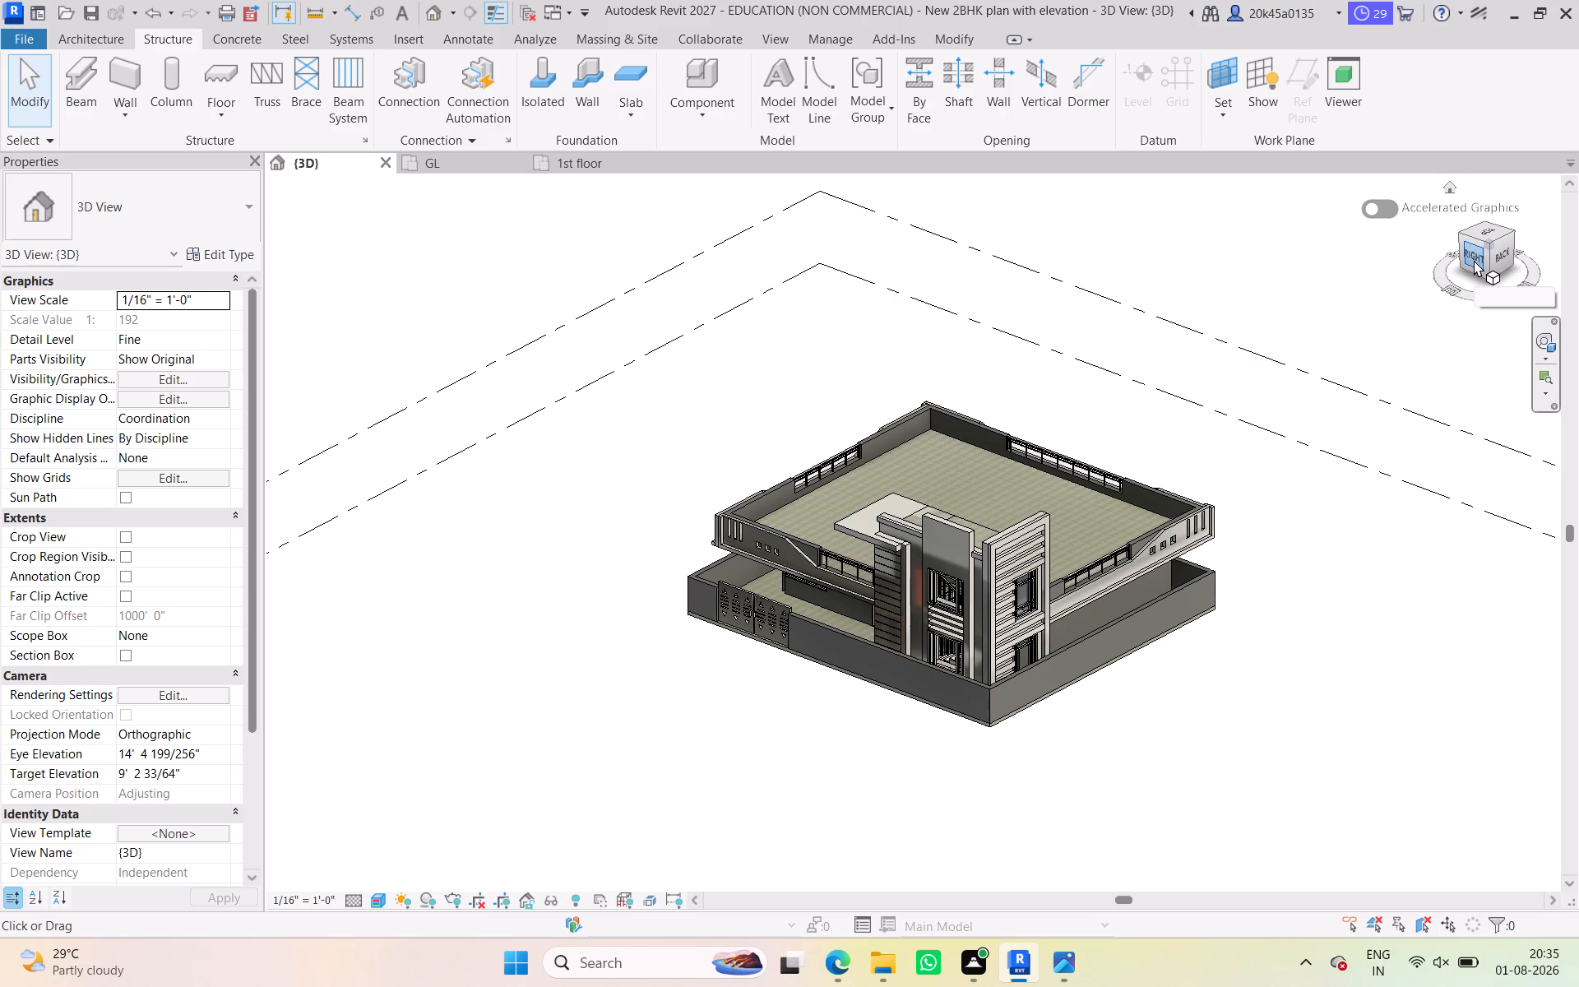
pyautogui.moveTo(1475, 258); pyautogui.dragTo(1508, 262)
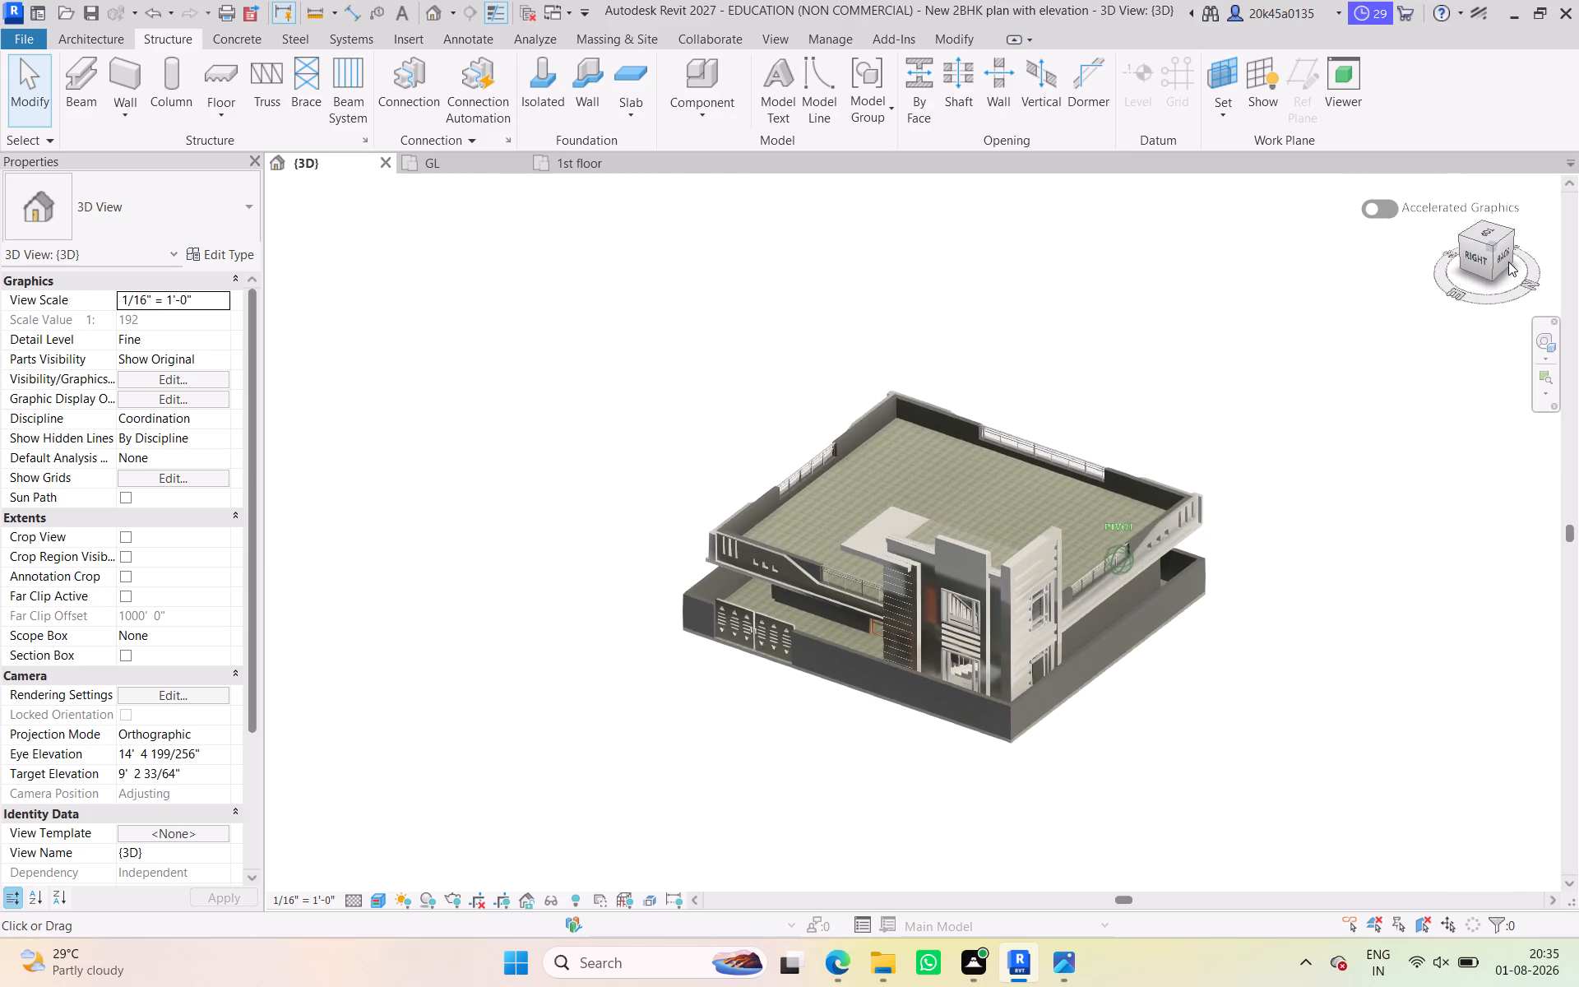
pyautogui.moveTo(1508, 262); pyautogui.dragTo(1476, 239)
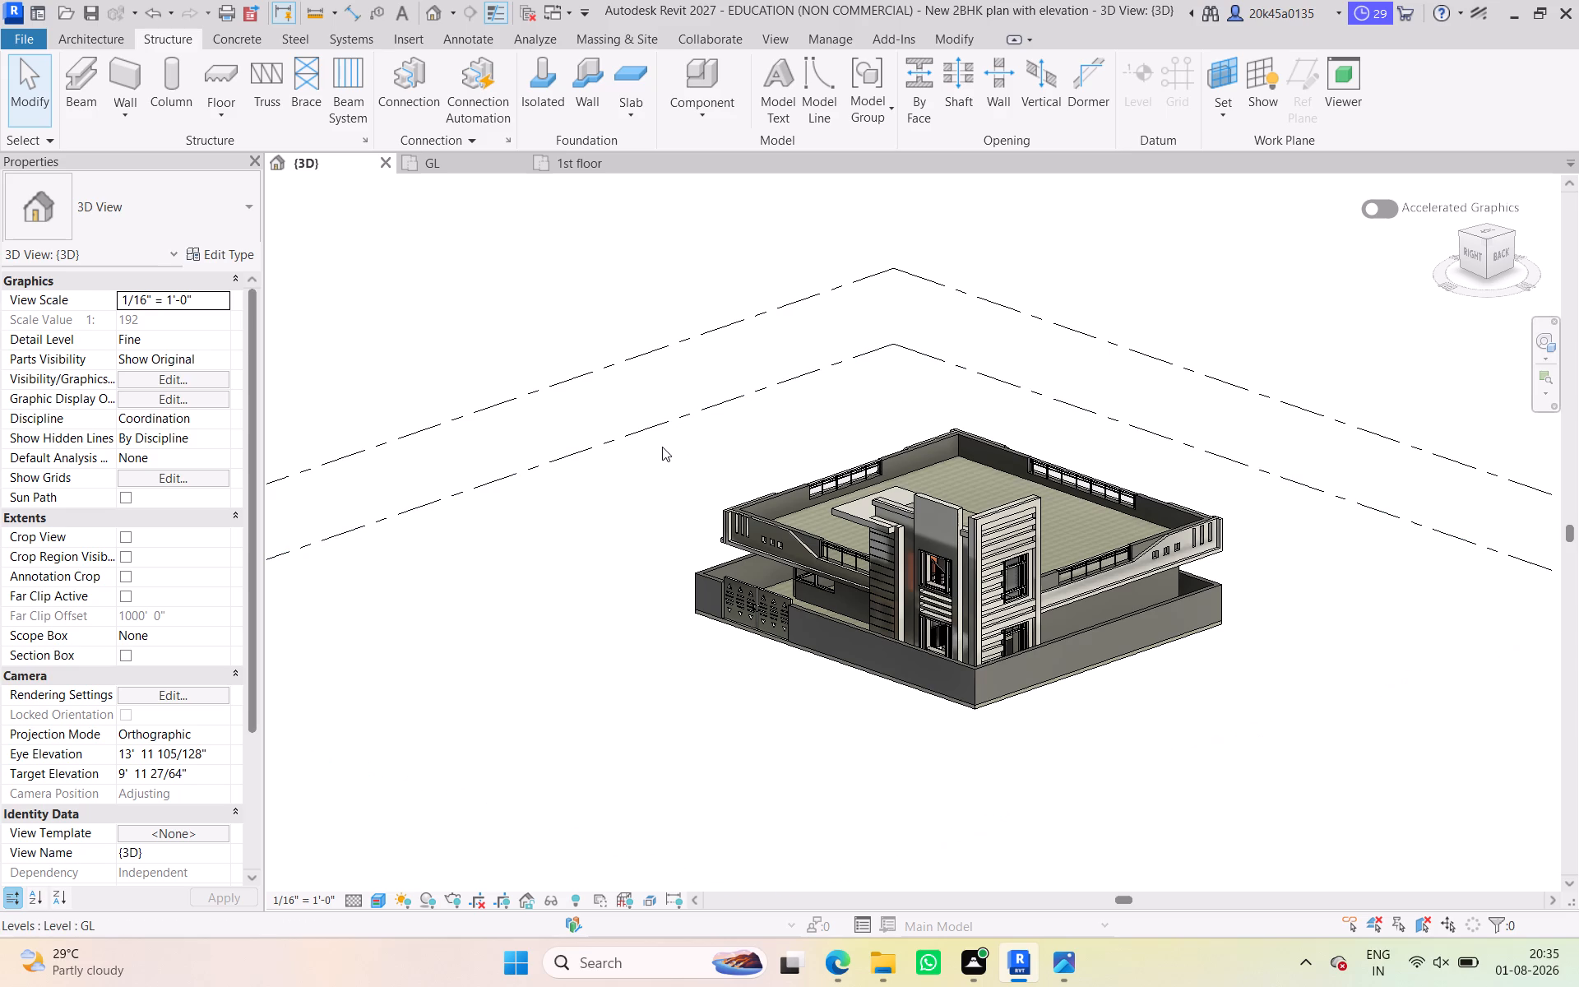
pyautogui.moveTo(663, 447); pyautogui.dragTo(730, 485)
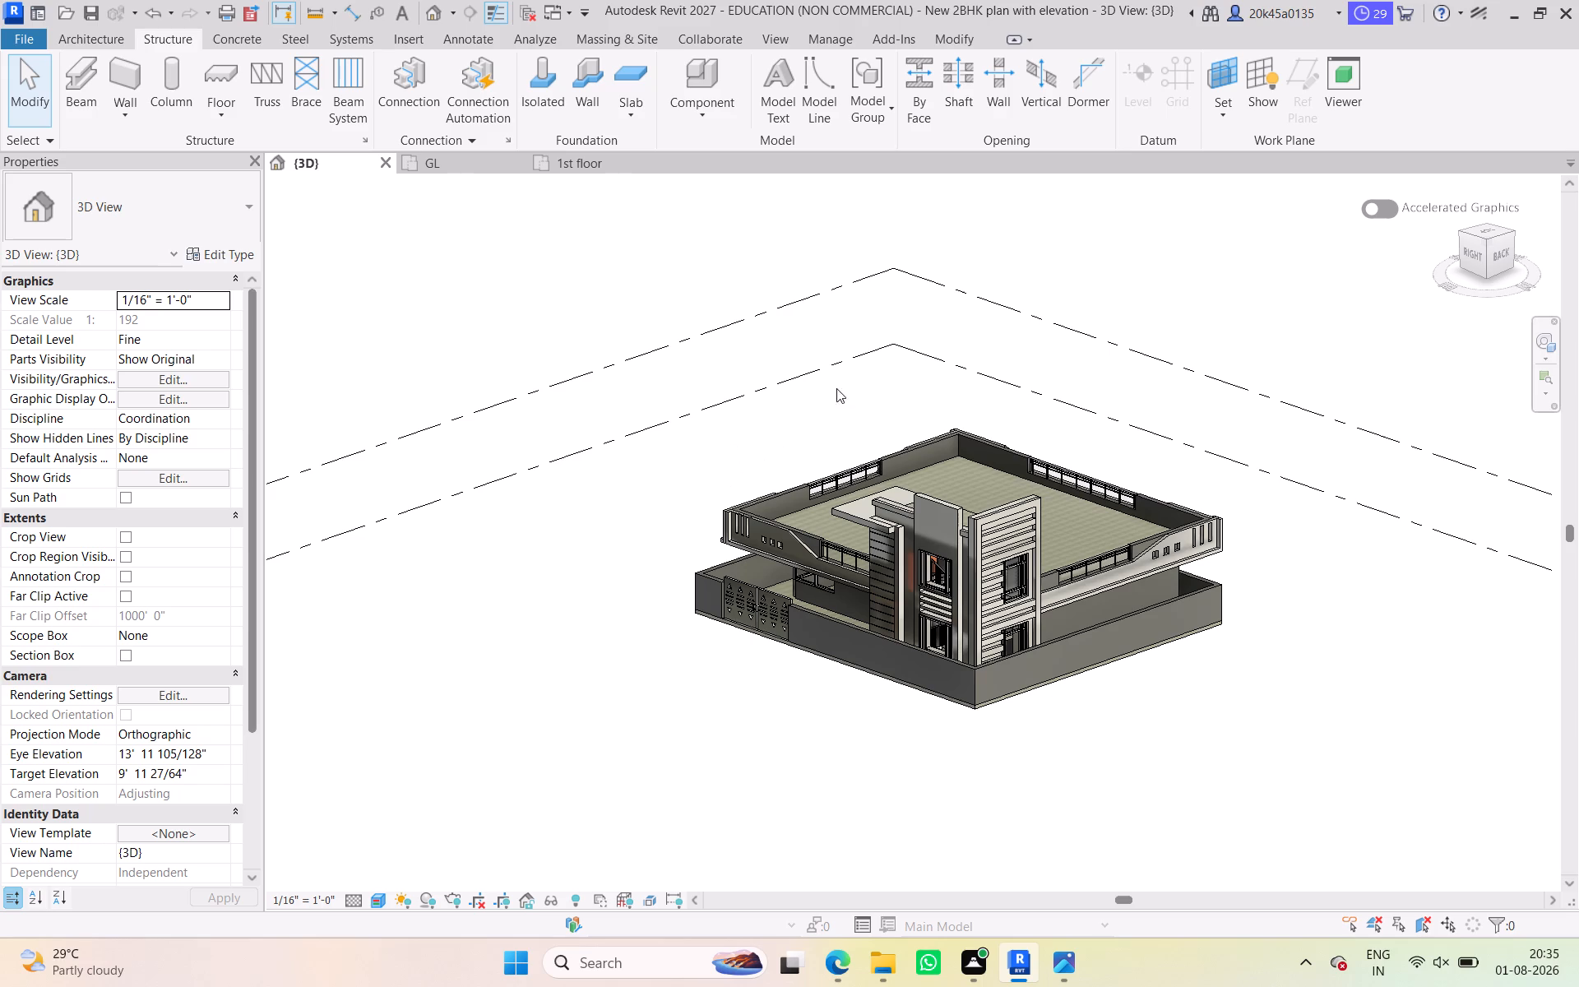
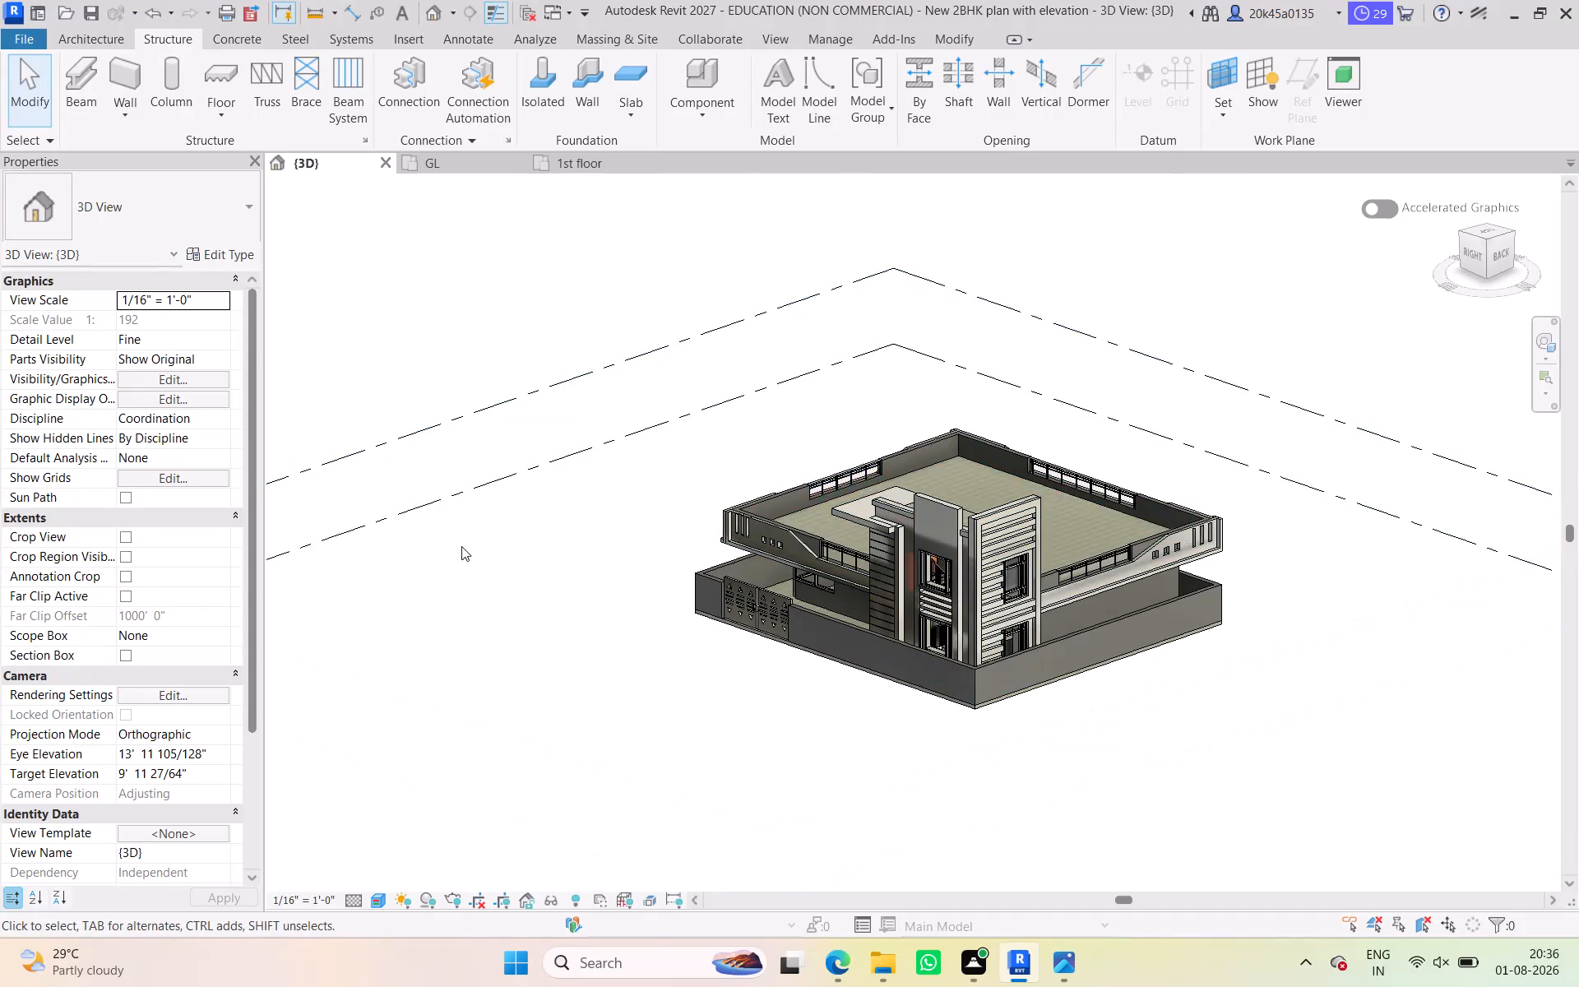
# Examine the whole house from the right-back corner, including the elevation tower, roof parapet and compound wall.
pyautogui.scroll(-2, 461, 546)
pyautogui.moveTo(509, 543); pyautogui.dragTo(545, 567, button='middle')
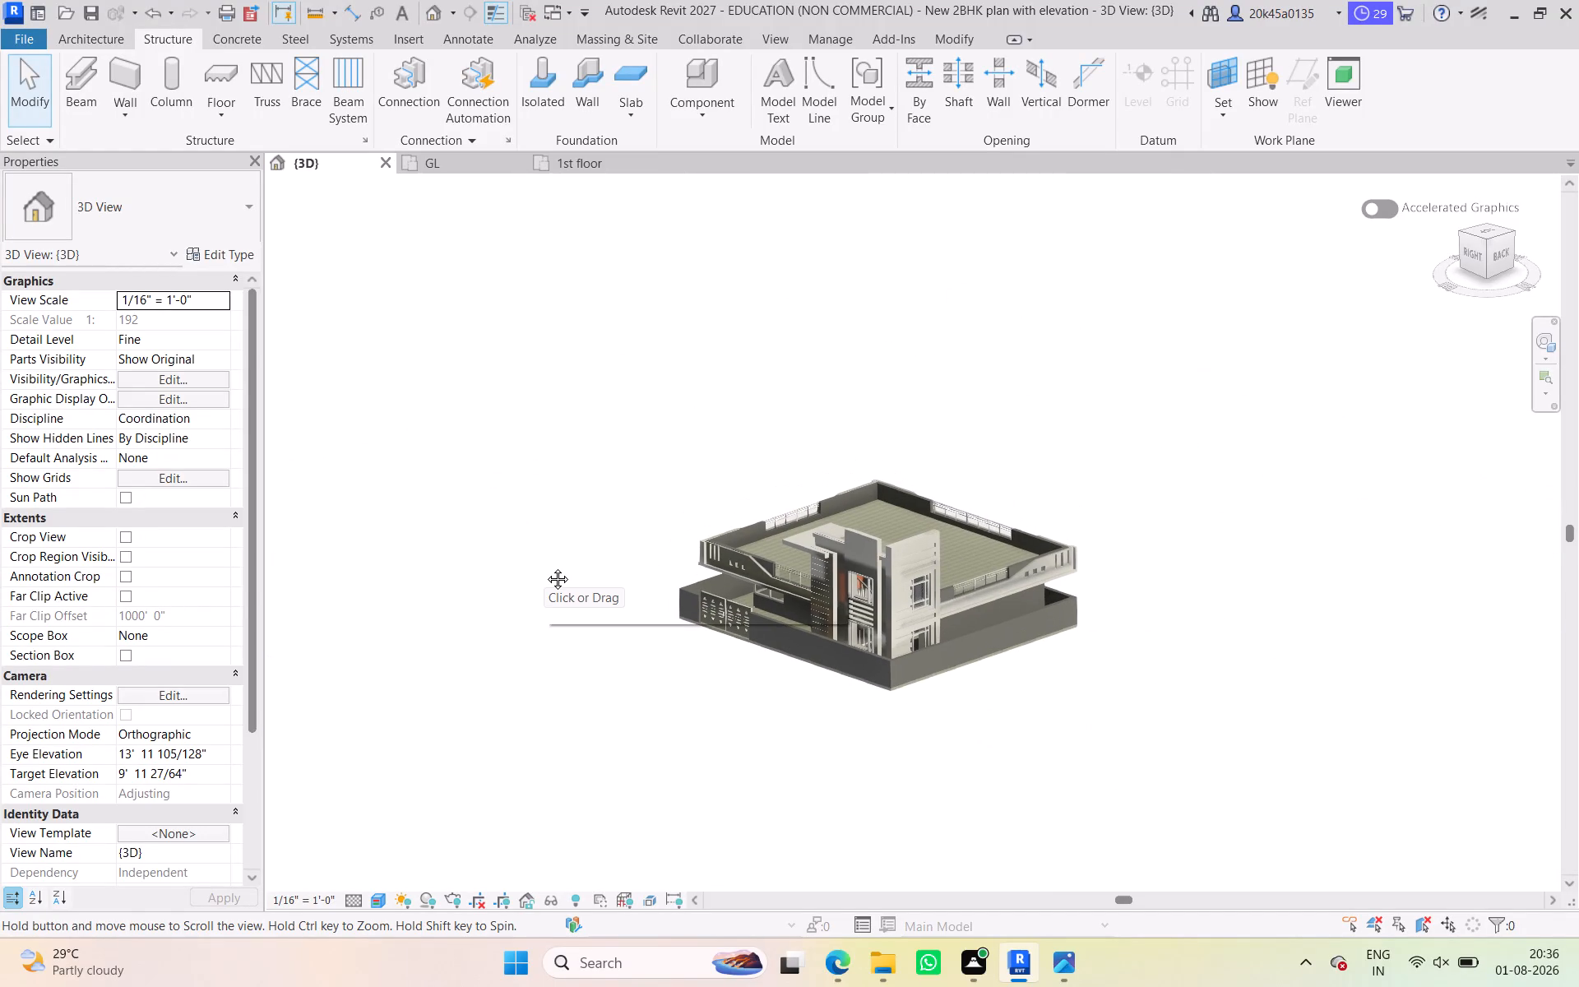
pyautogui.moveTo(545, 567); pyautogui.dragTo(546, 567, button='middle')
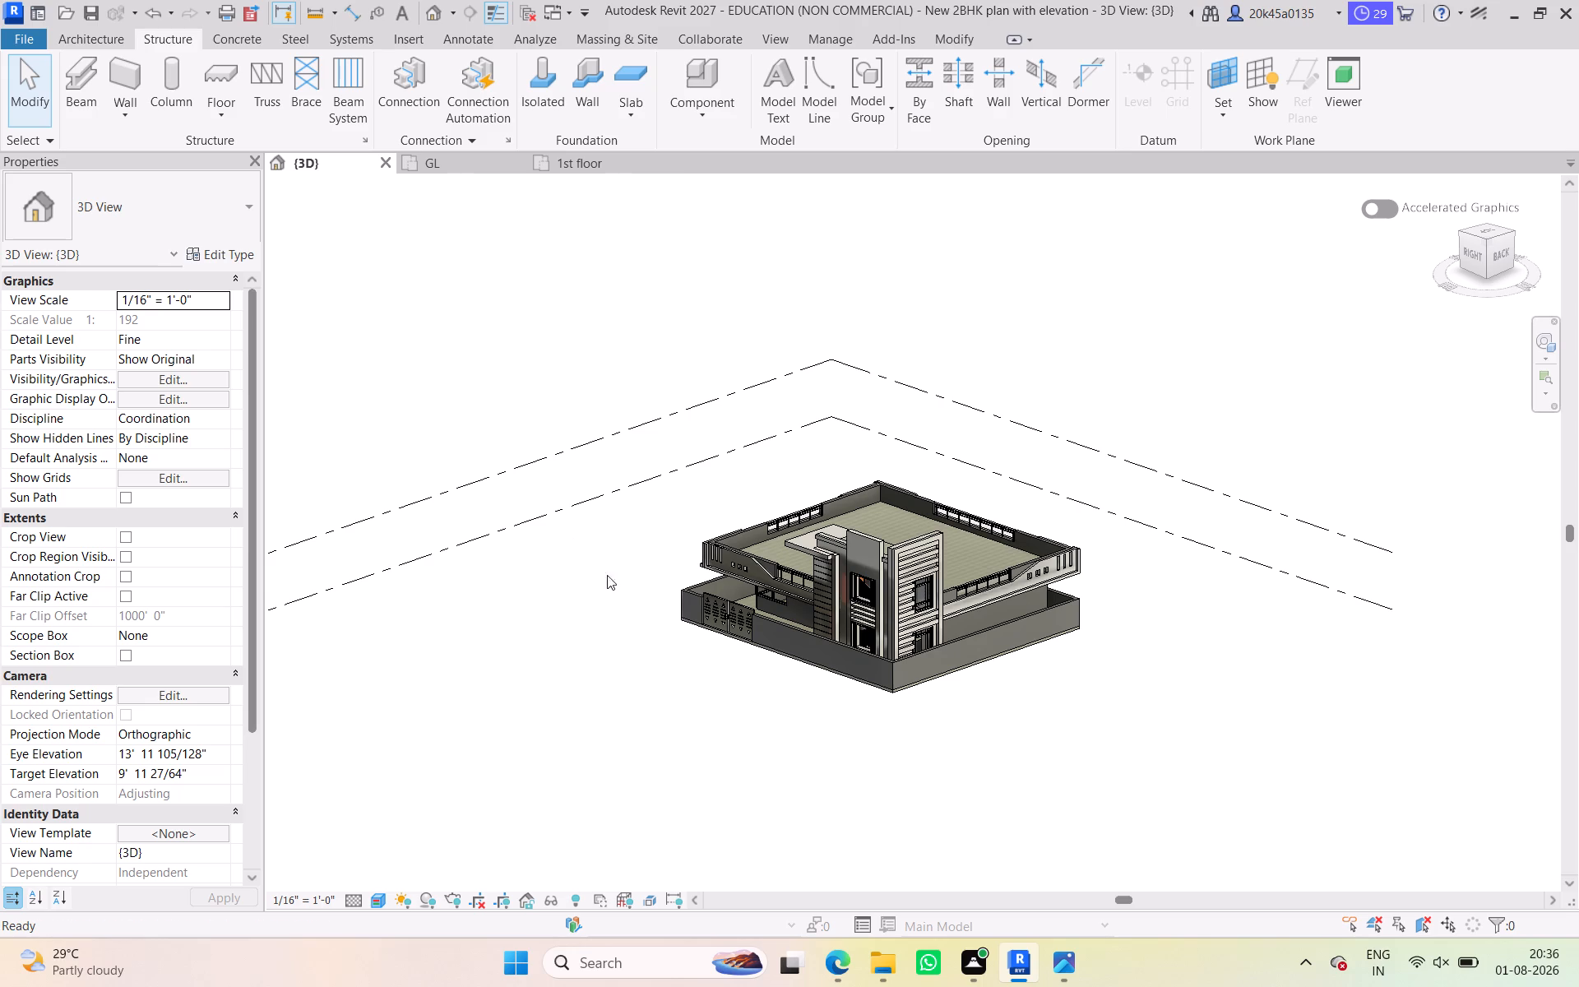
pyautogui.scroll(-2, 782, 595)
pyautogui.moveTo(789, 597); pyautogui.dragTo(813, 638, button='middle')
pyautogui.scroll(3, 812, 638)
pyautogui.moveTo(807, 625); pyautogui.dragTo(813, 672, button='middle')
pyautogui.scroll(3, 817, 658)
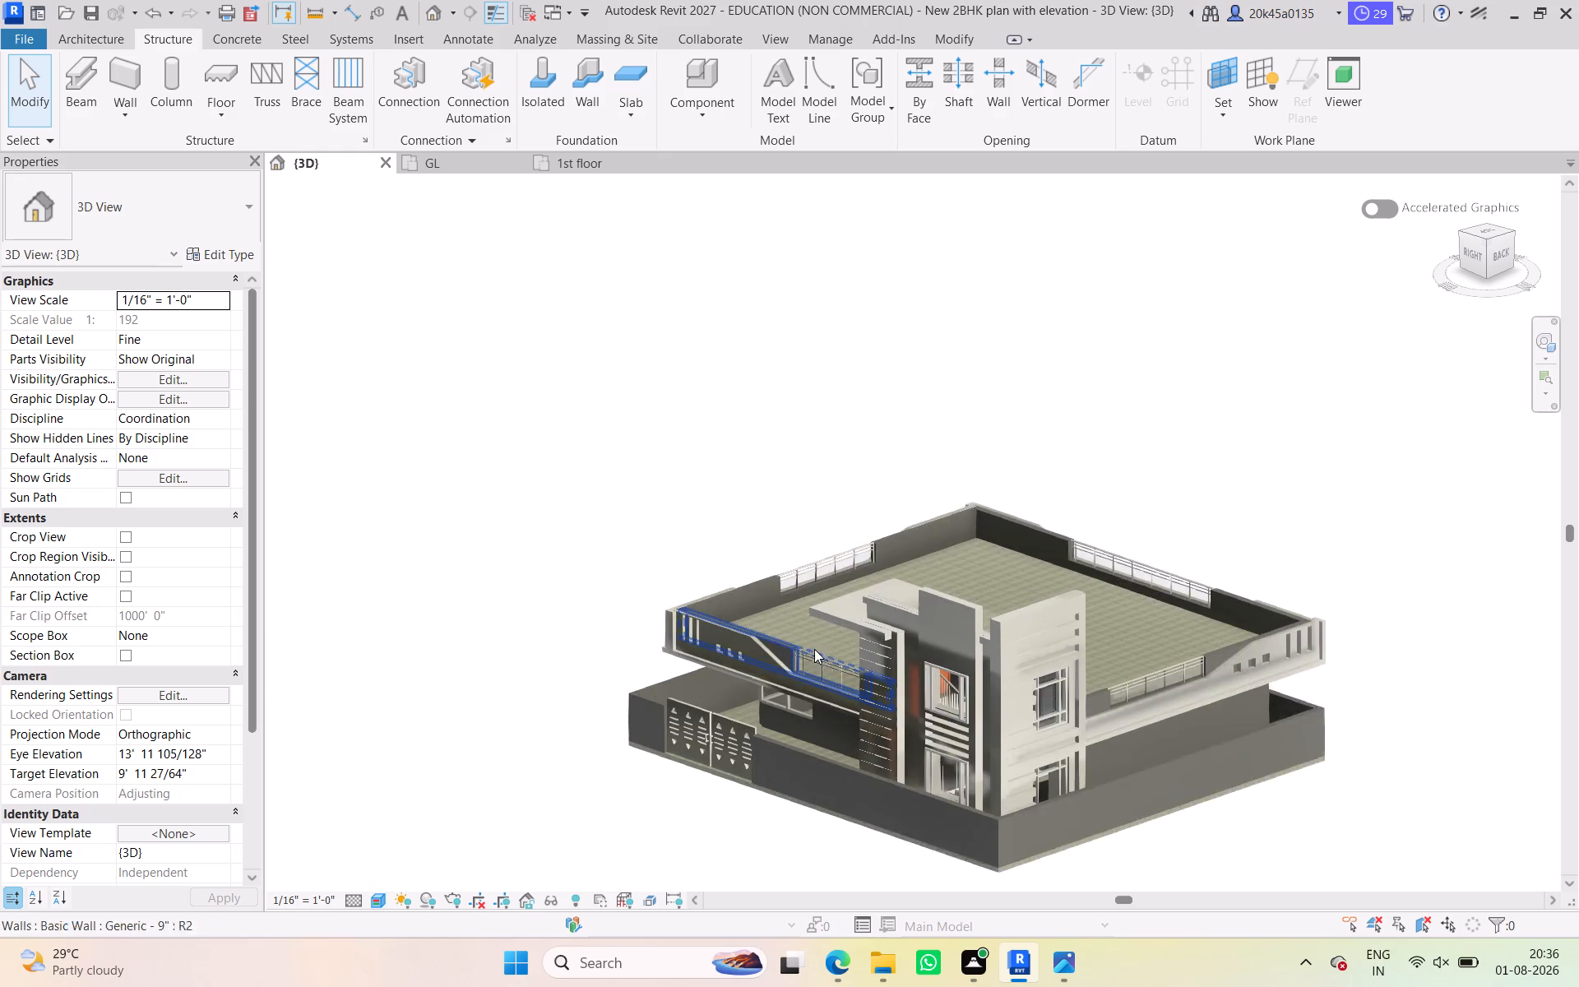
pyautogui.moveTo(814, 649); pyautogui.dragTo(725, 680, button='middle')
pyautogui.scroll(-1, 806, 673)
pyautogui.moveTo(806, 673); pyautogui.dragTo(767, 509, button='middle')
pyautogui.scroll(-2, 768, 565)
pyautogui.moveTo(768, 568); pyautogui.dragTo(759, 486, button='middle')
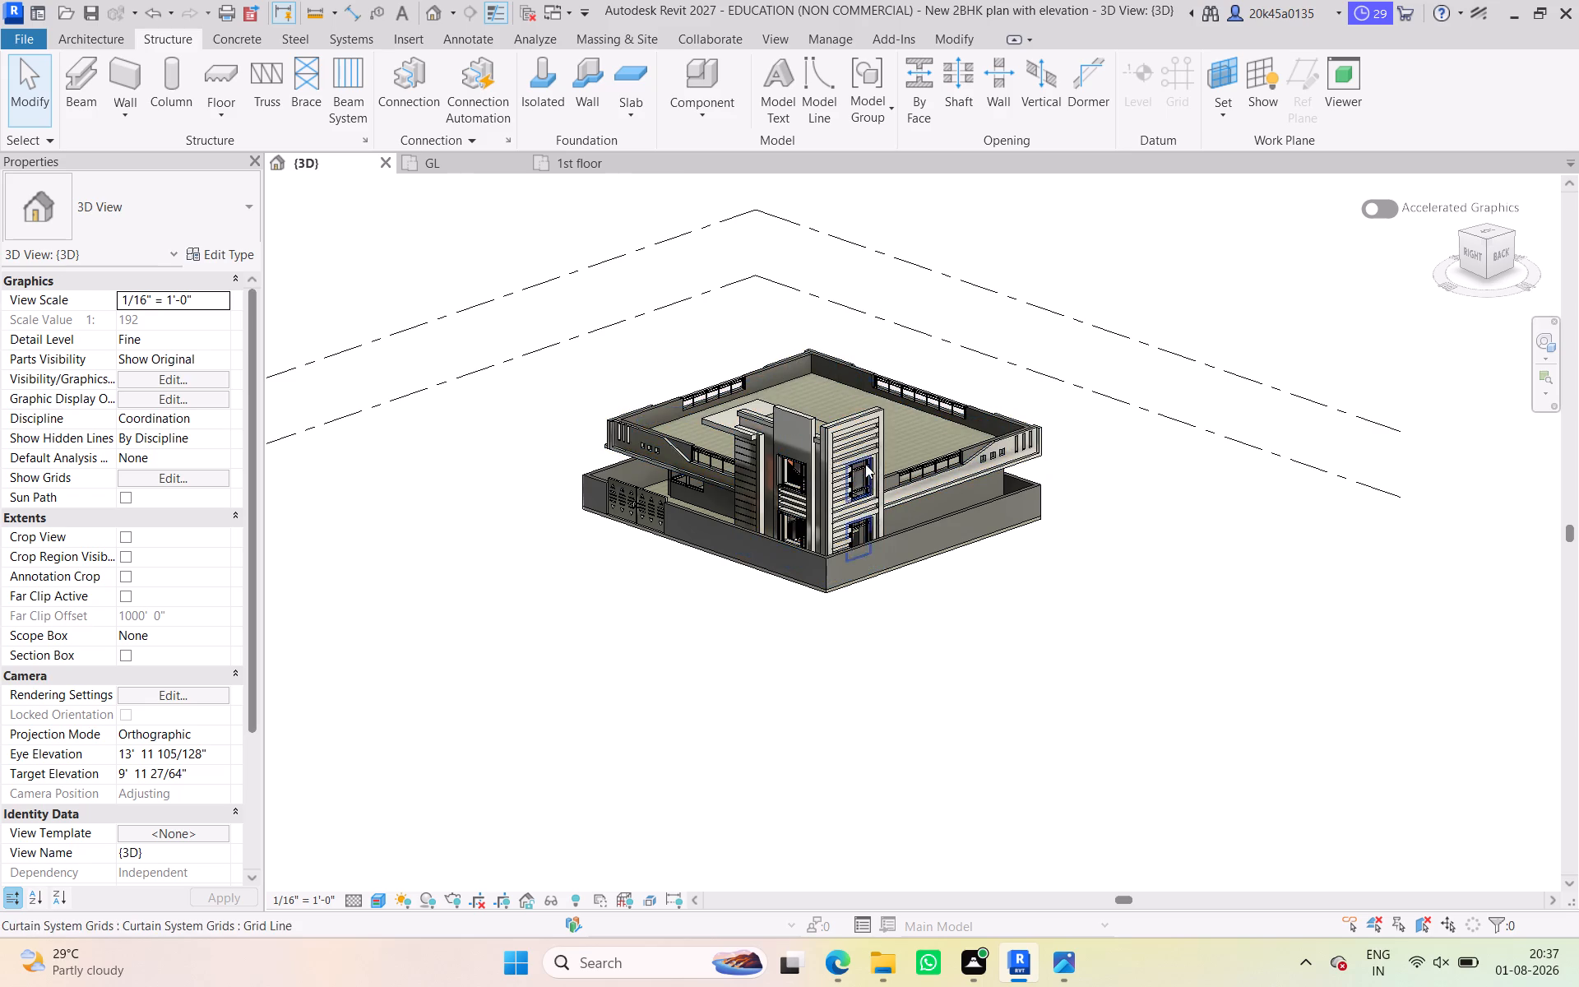
pyautogui.scroll(3, 853, 414)
pyautogui.moveTo(859, 417); pyautogui.dragTo(918, 499, button='middle')
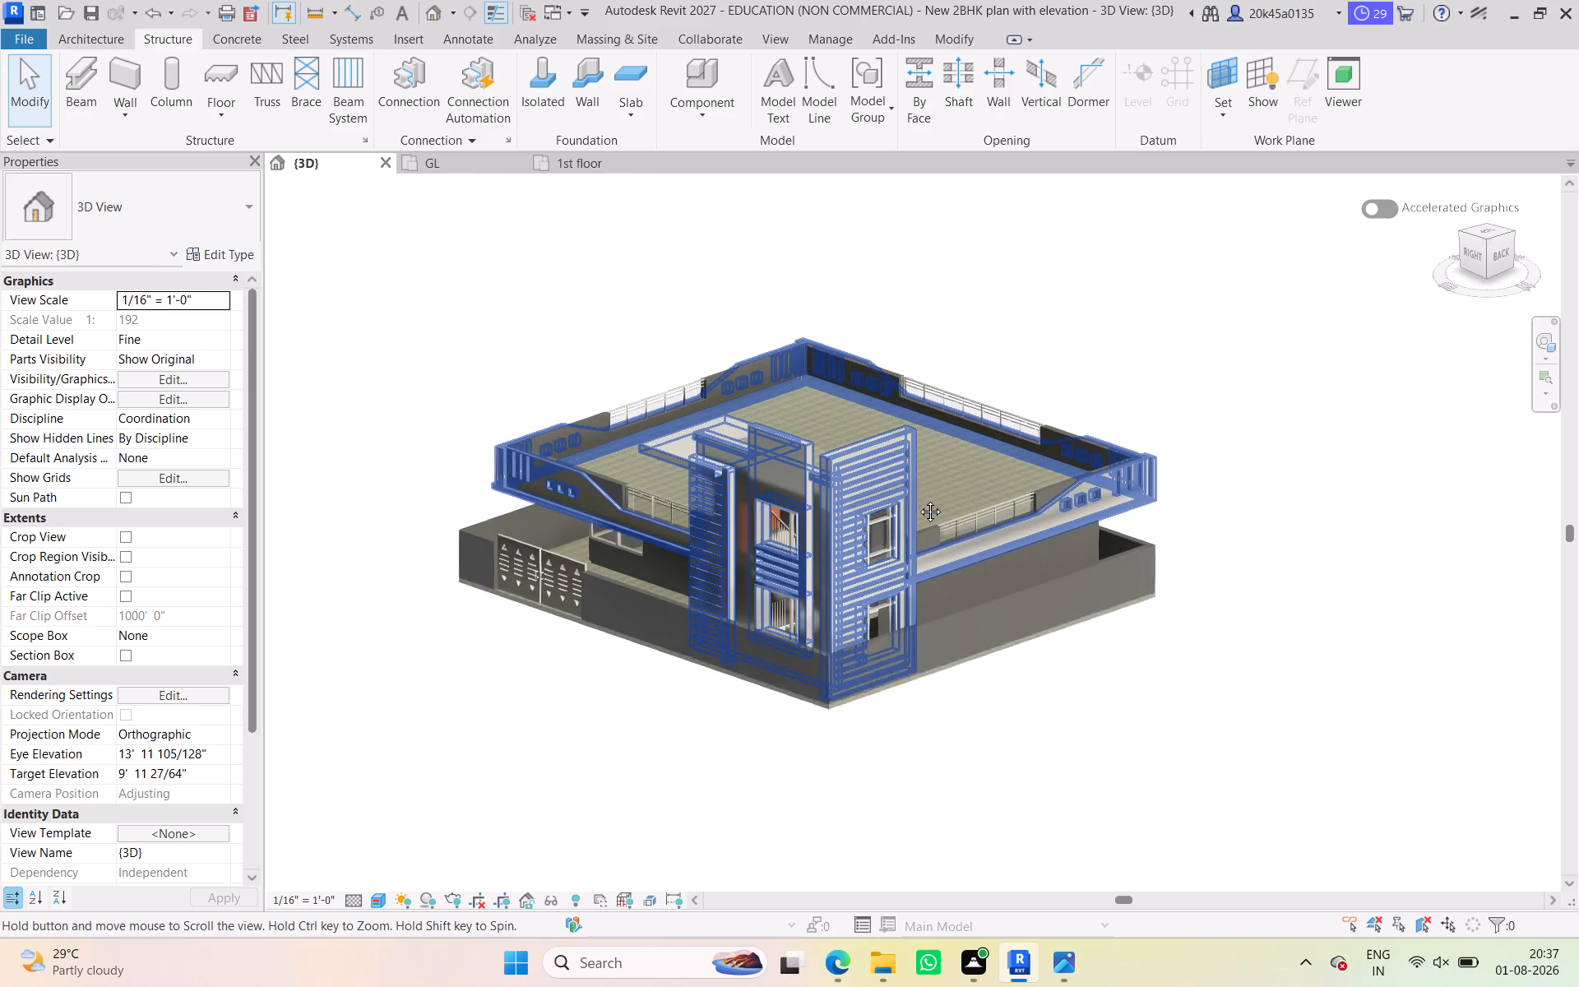
pyautogui.moveTo(918, 499); pyautogui.dragTo(947, 528, button='middle')
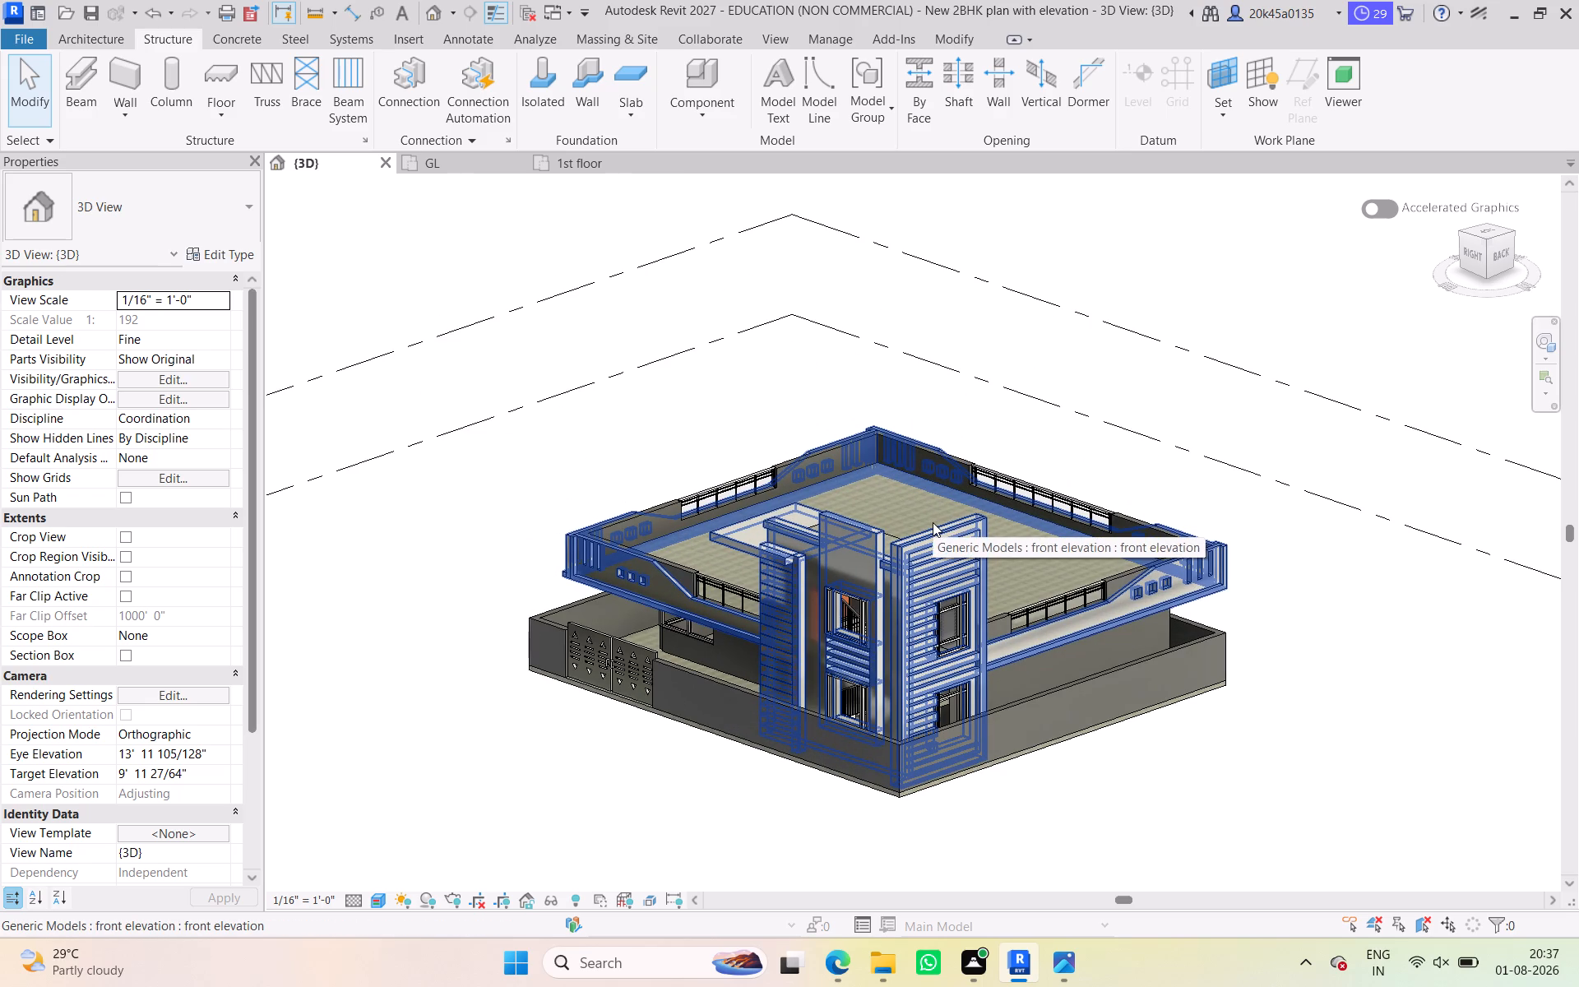
pyautogui.scroll(2, 930, 534)
pyautogui.moveTo(930, 534); pyautogui.dragTo(952, 553, button='middle')
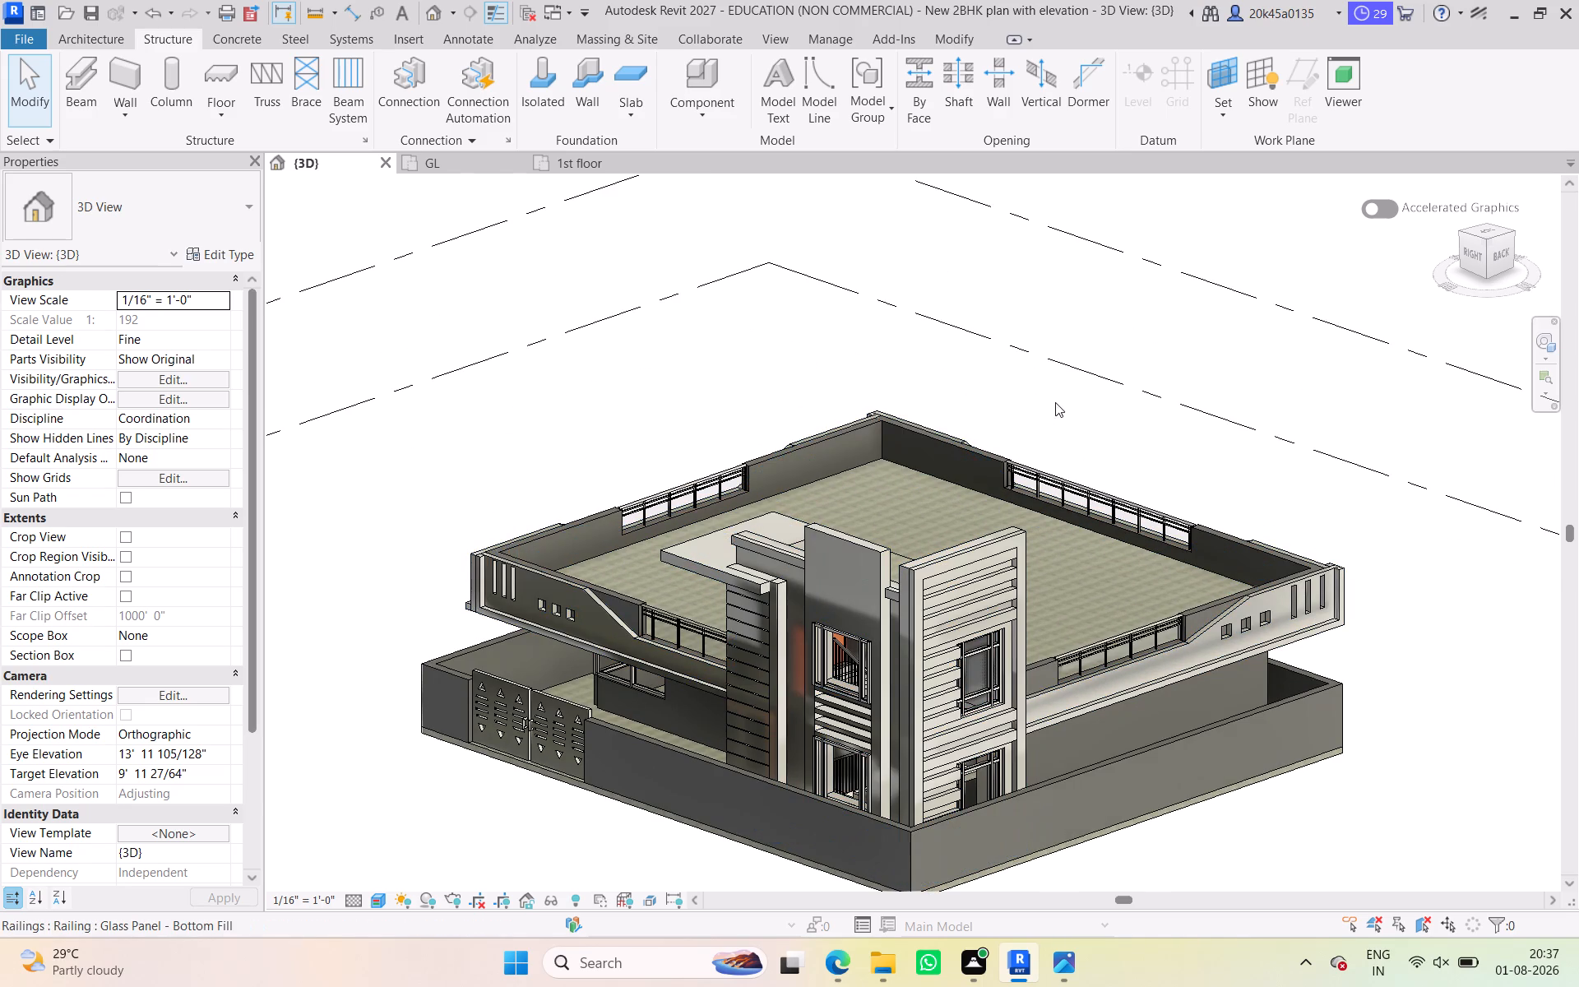
pyautogui.click(1056, 401)
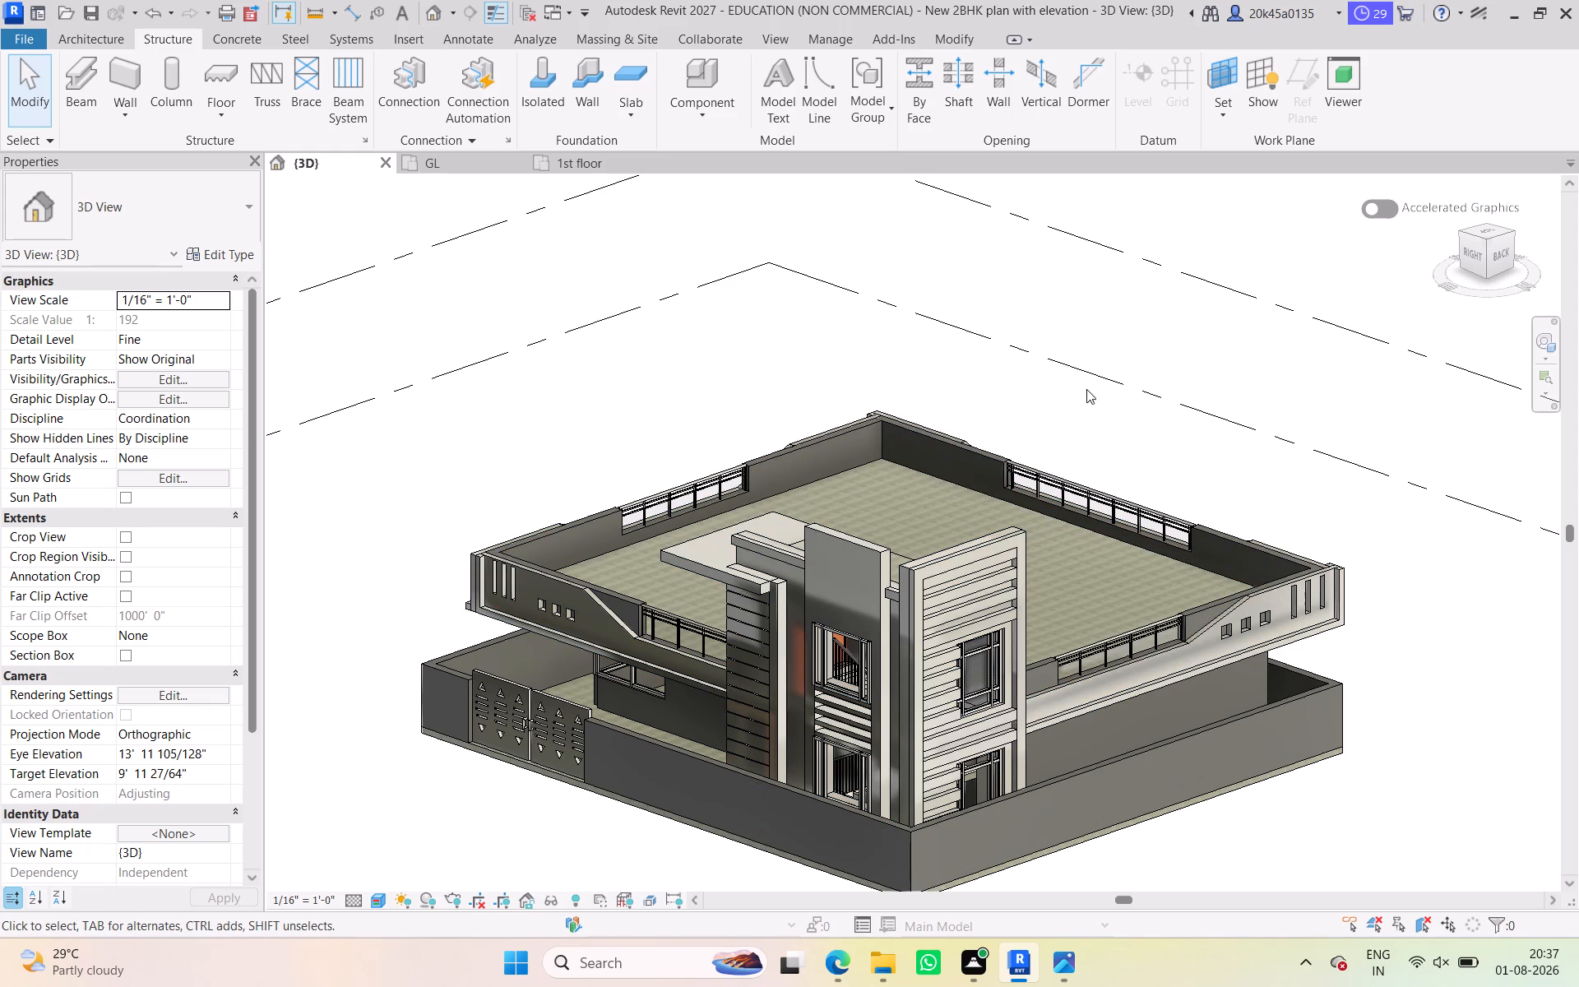
pyautogui.click(1089, 385)
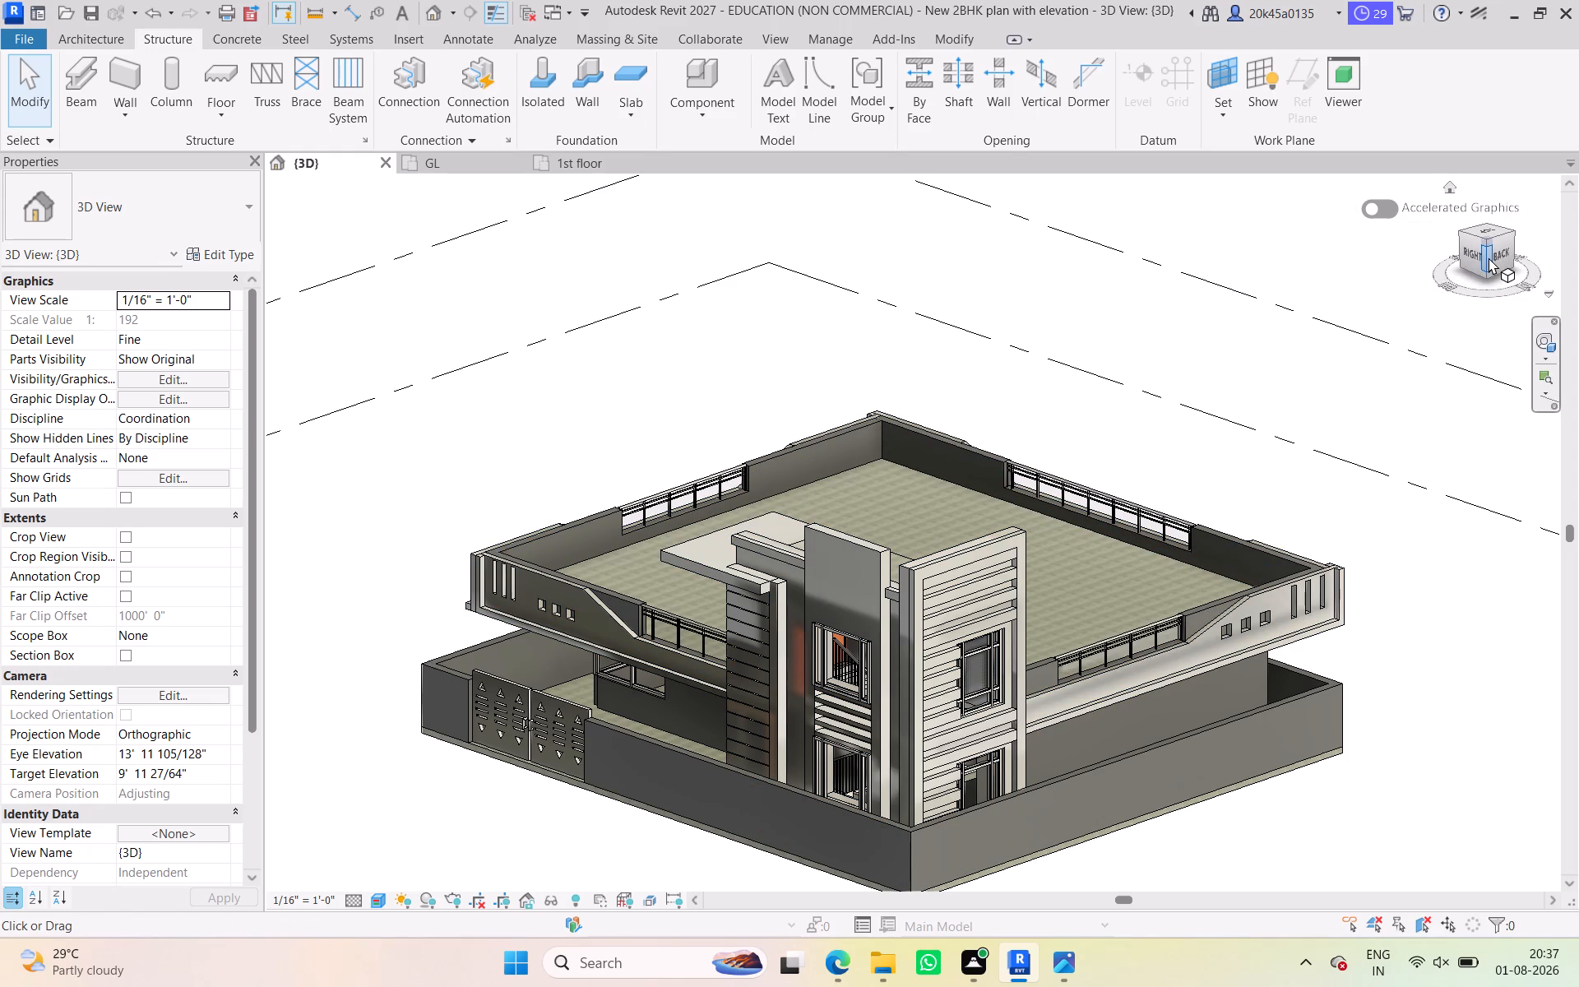
pyautogui.scroll(-1, 1154, 420)
pyautogui.moveTo(1154, 420); pyautogui.dragTo(1155, 409, button='middle')
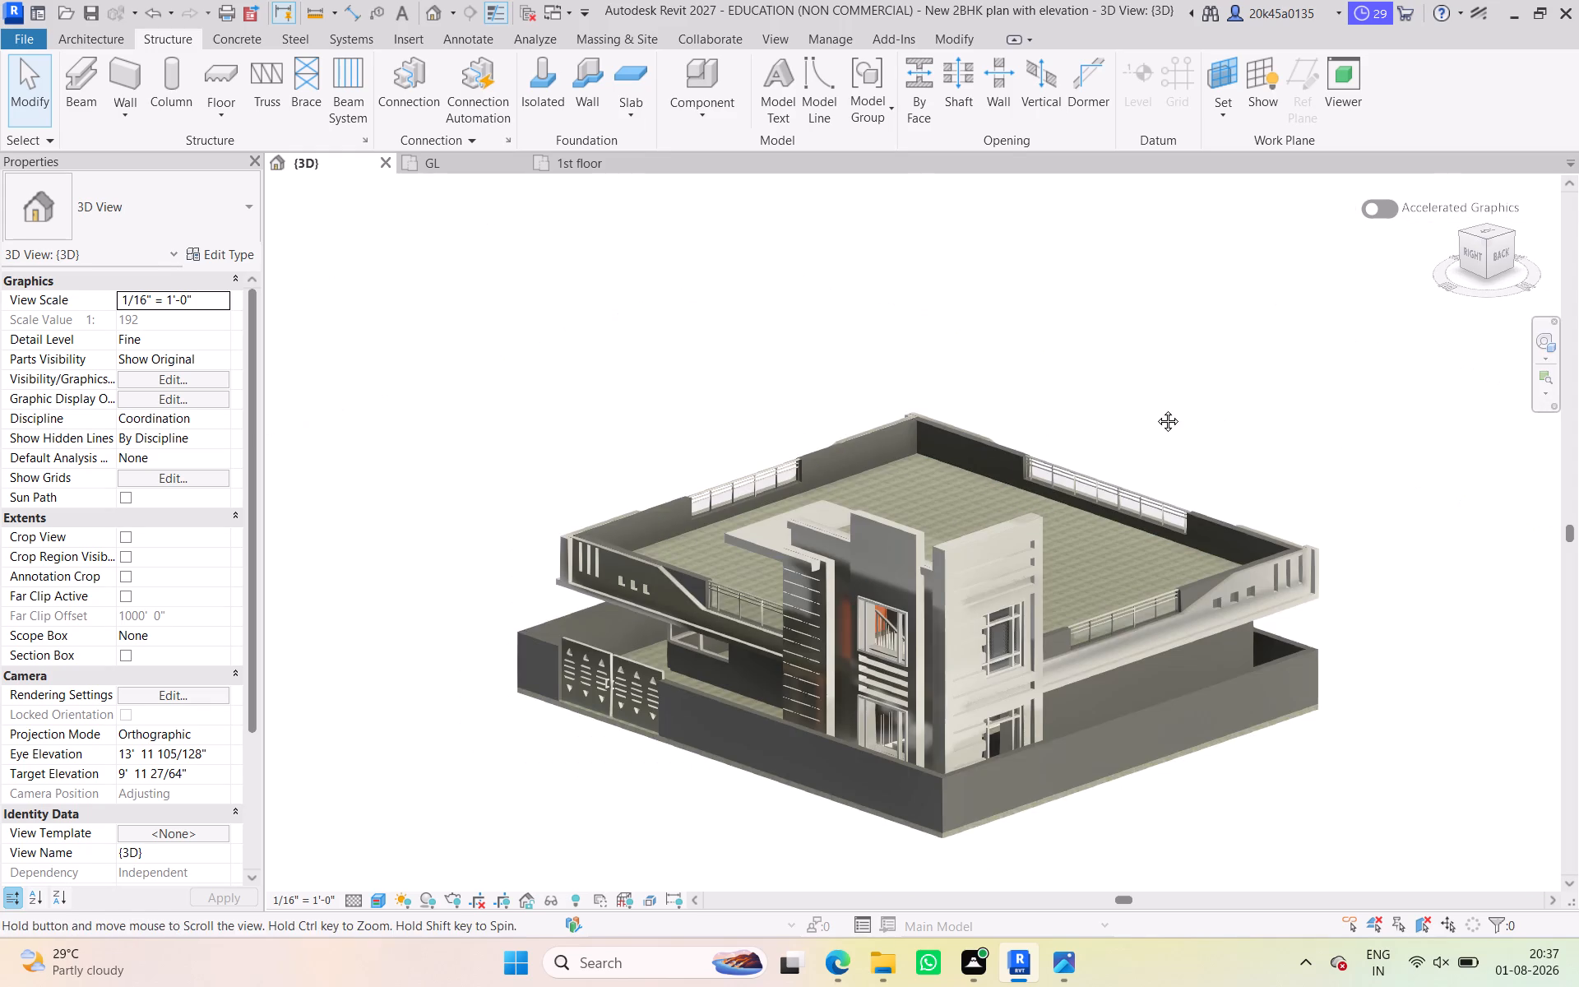
pyautogui.moveTo(1155, 409); pyautogui.dragTo(1180, 366, button='middle')
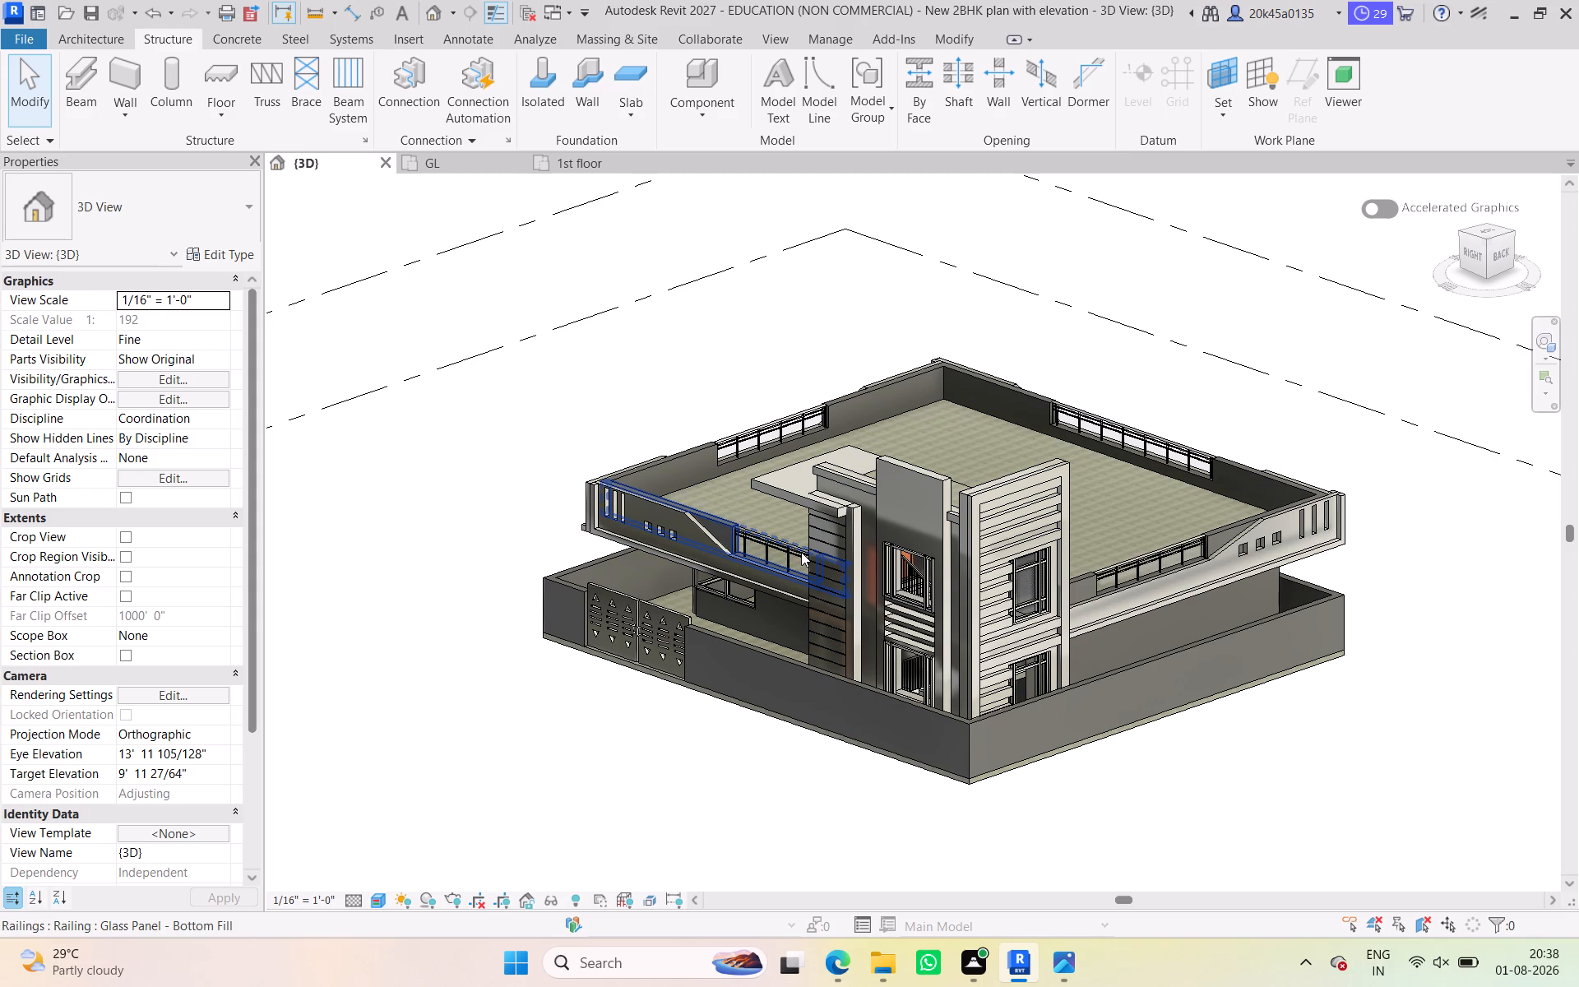
# Examine the elevation tower and its windows up close, comparing the right side at corner and near-level viewing angles.
pyautogui.scroll(4, 927, 589)
pyautogui.moveTo(927, 589); pyautogui.dragTo(941, 635, button='middle')
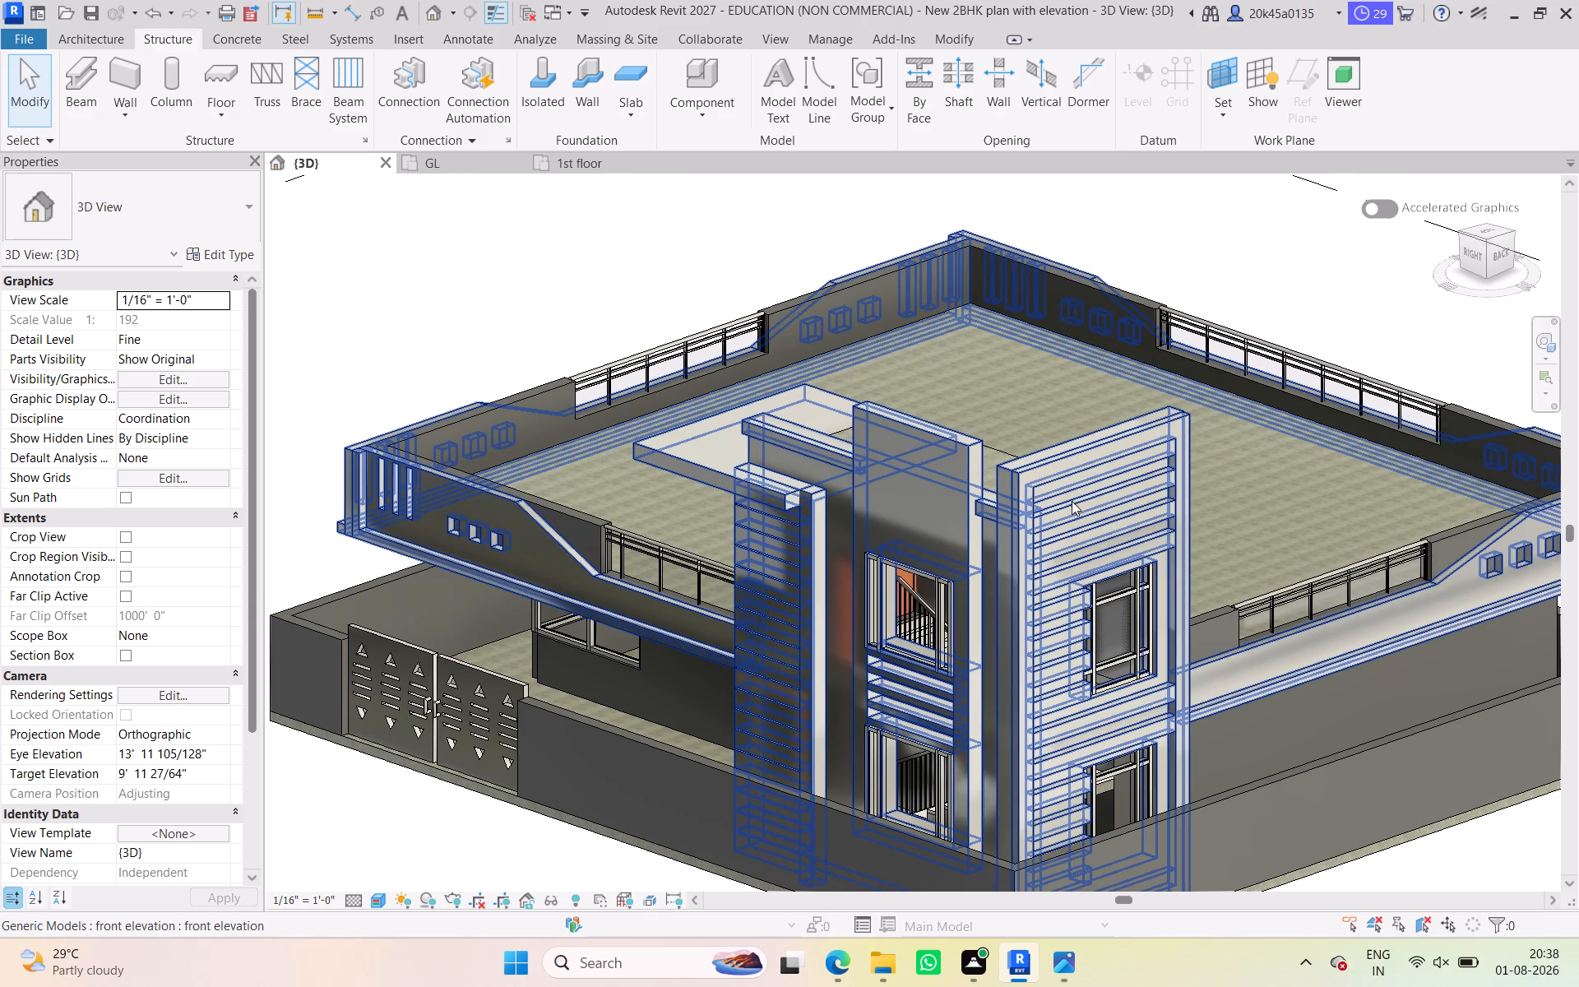
pyautogui.scroll(-5, 1066, 468)
pyautogui.moveTo(1064, 470); pyautogui.dragTo(1038, 466, button='middle')
pyautogui.moveTo(1470, 259); pyautogui.dragTo(1509, 258)
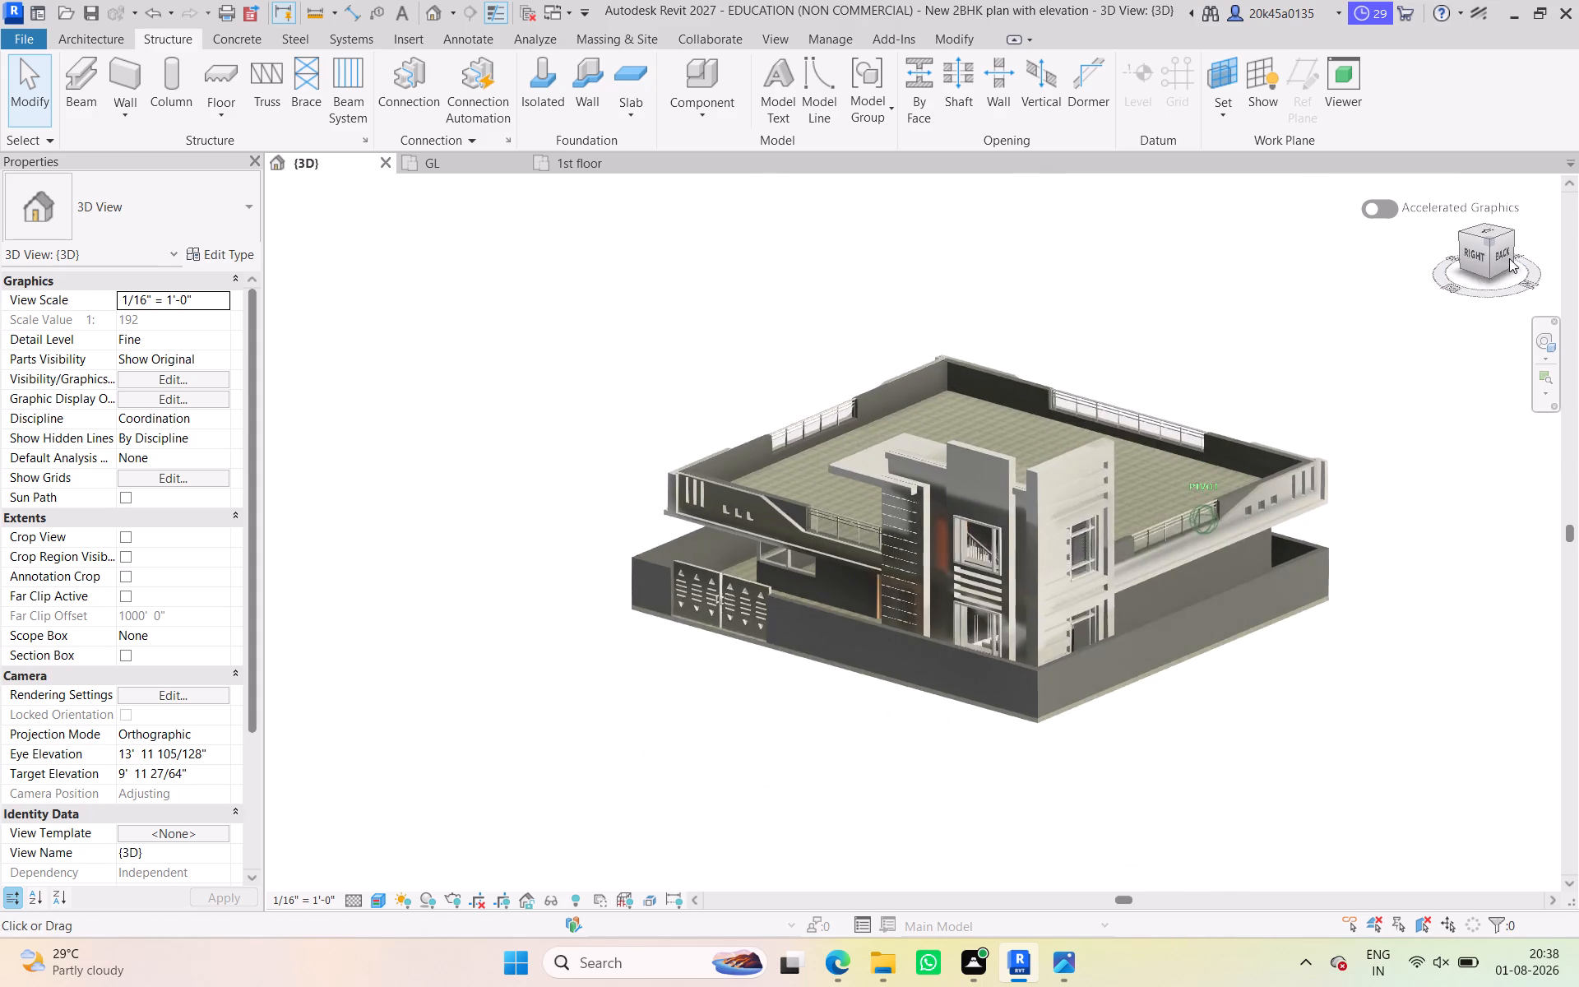
pyautogui.moveTo(1509, 258); pyautogui.dragTo(1525, 279)
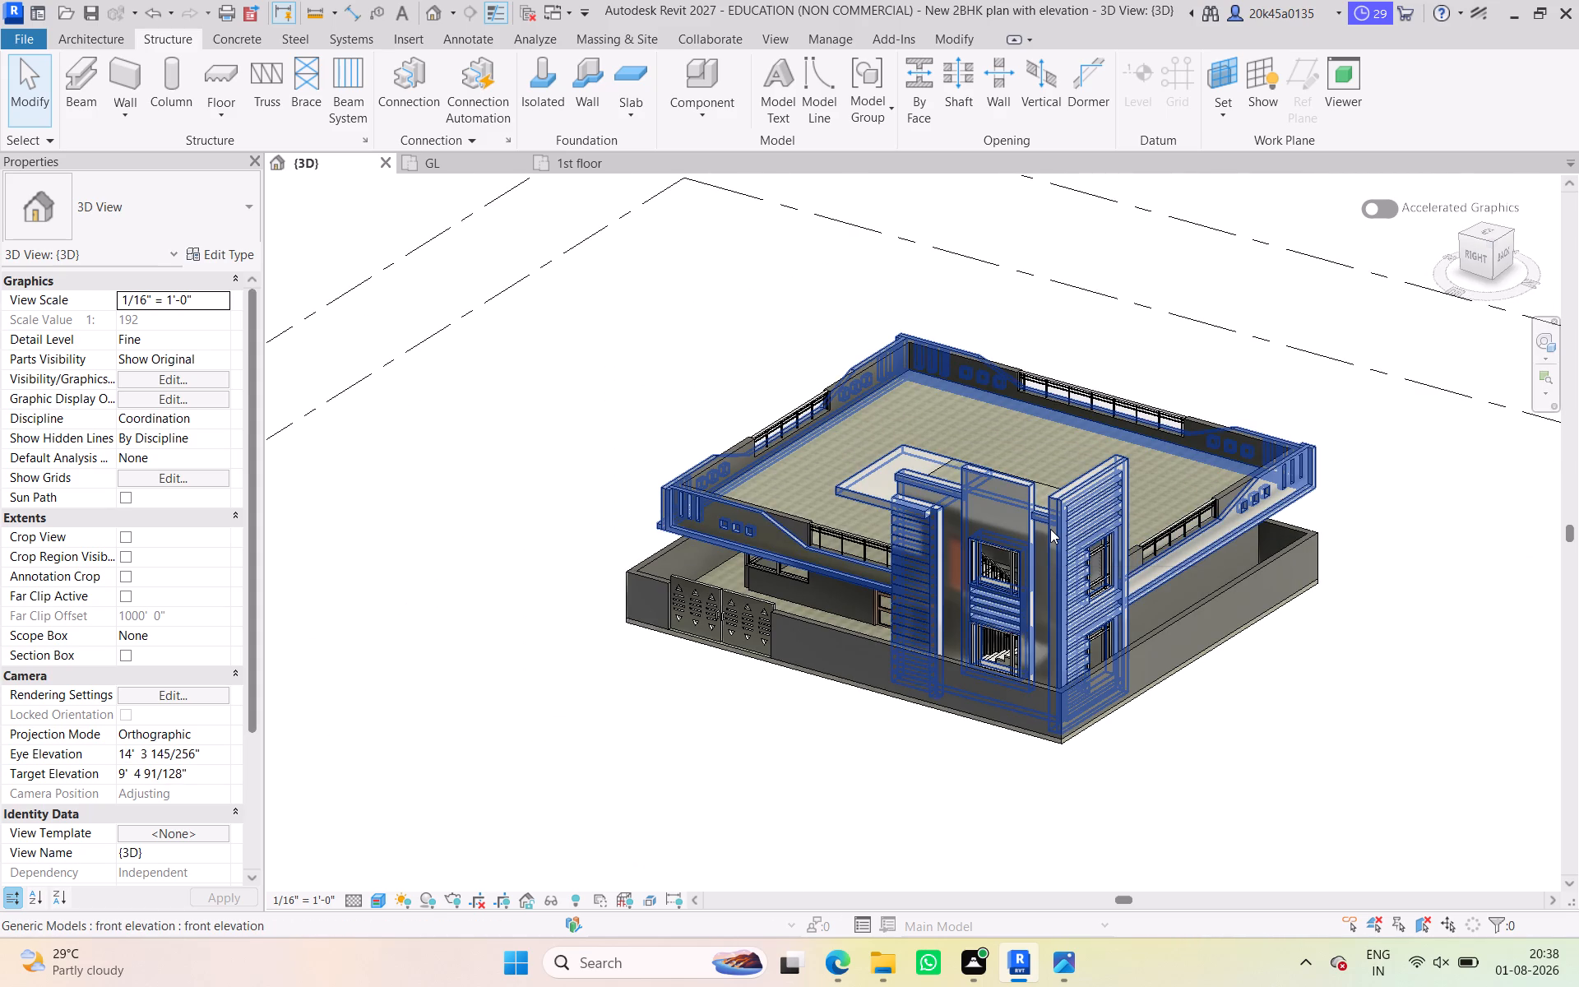
pyautogui.scroll(3, 987, 558)
pyautogui.moveTo(985, 558); pyautogui.dragTo(1000, 597, button='middle')
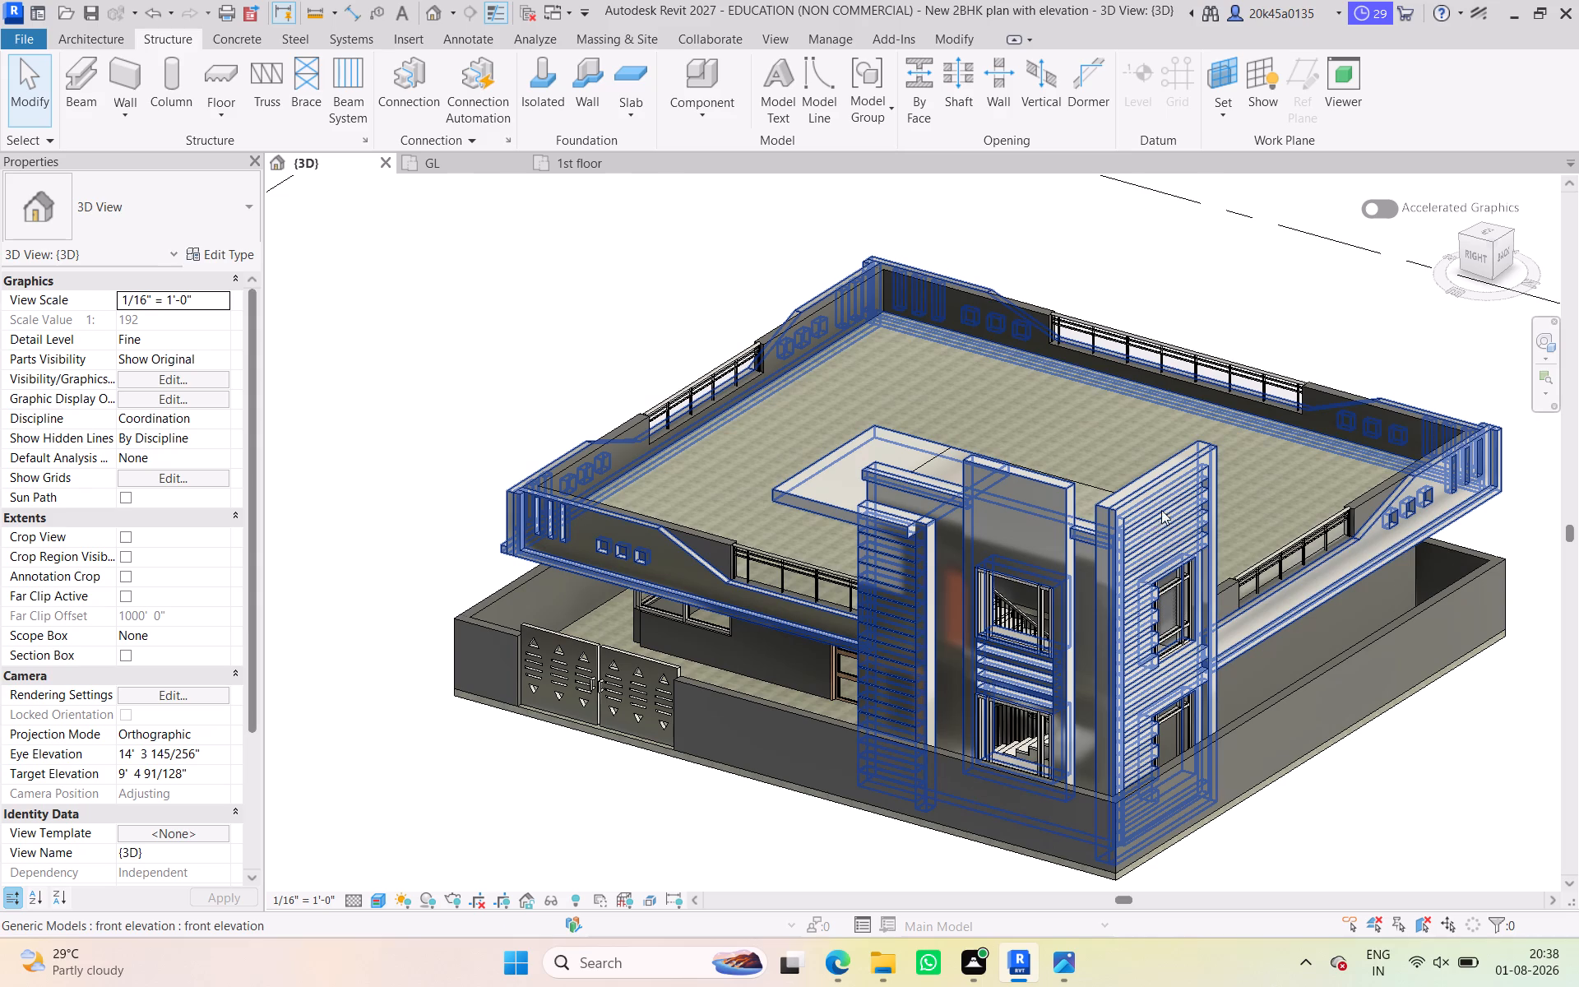
pyautogui.scroll(-2, 1123, 546)
pyautogui.moveTo(1123, 546); pyautogui.dragTo(1105, 540, button='middle')
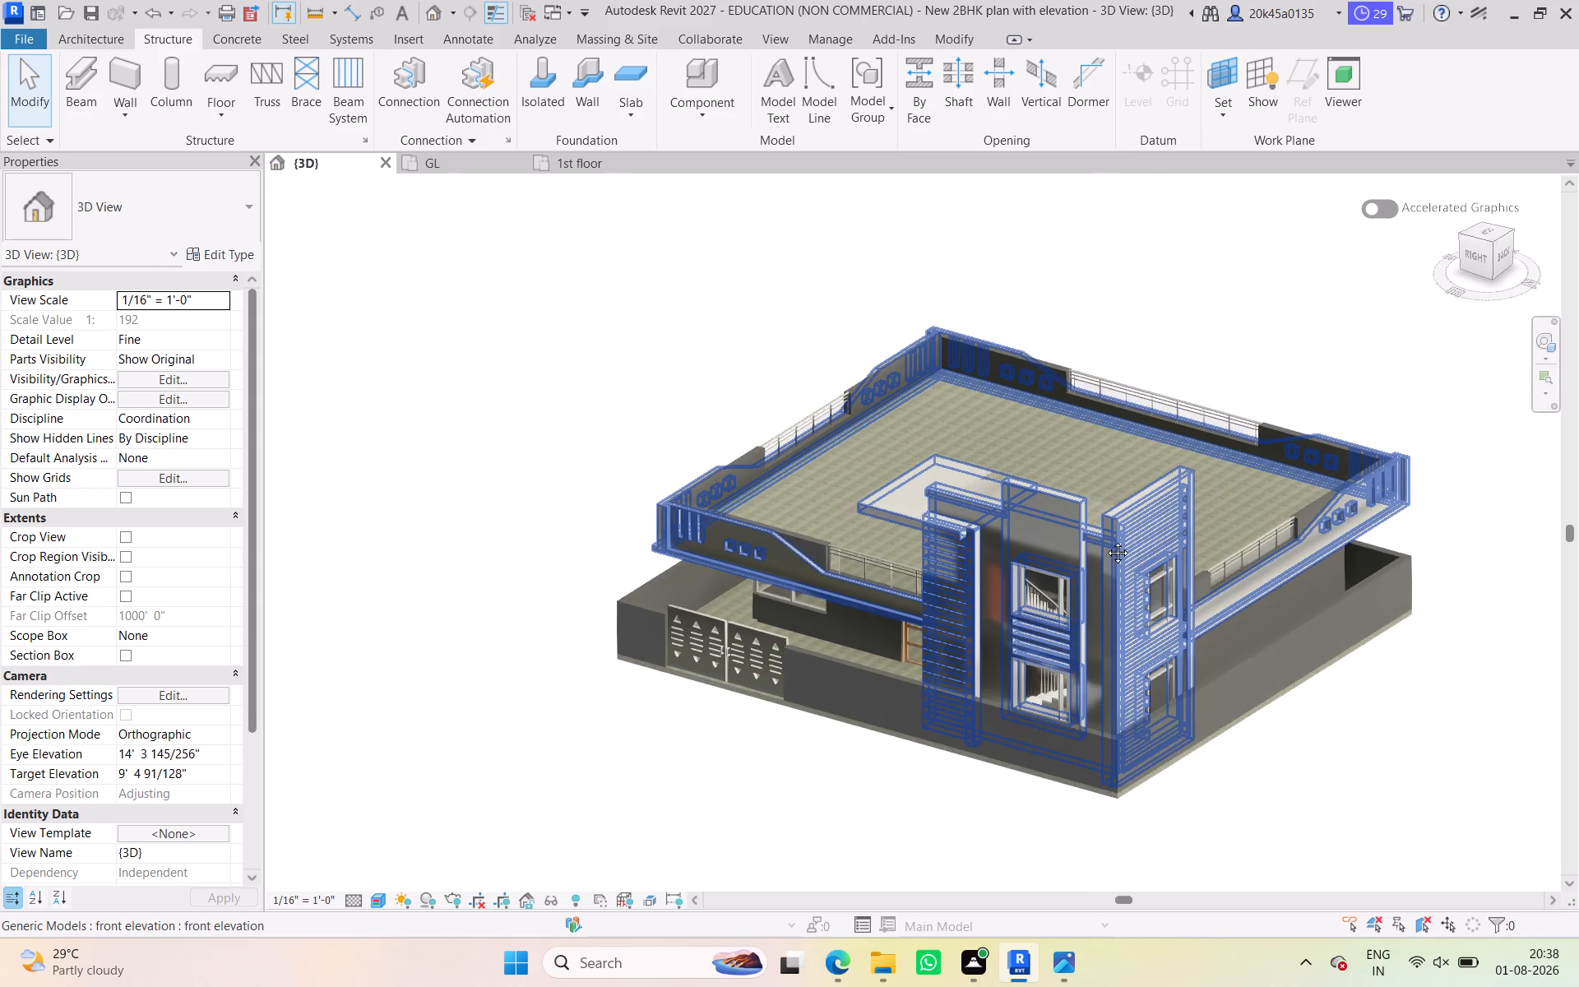
pyautogui.moveTo(1105, 540); pyautogui.dragTo(1103, 539, button='middle')
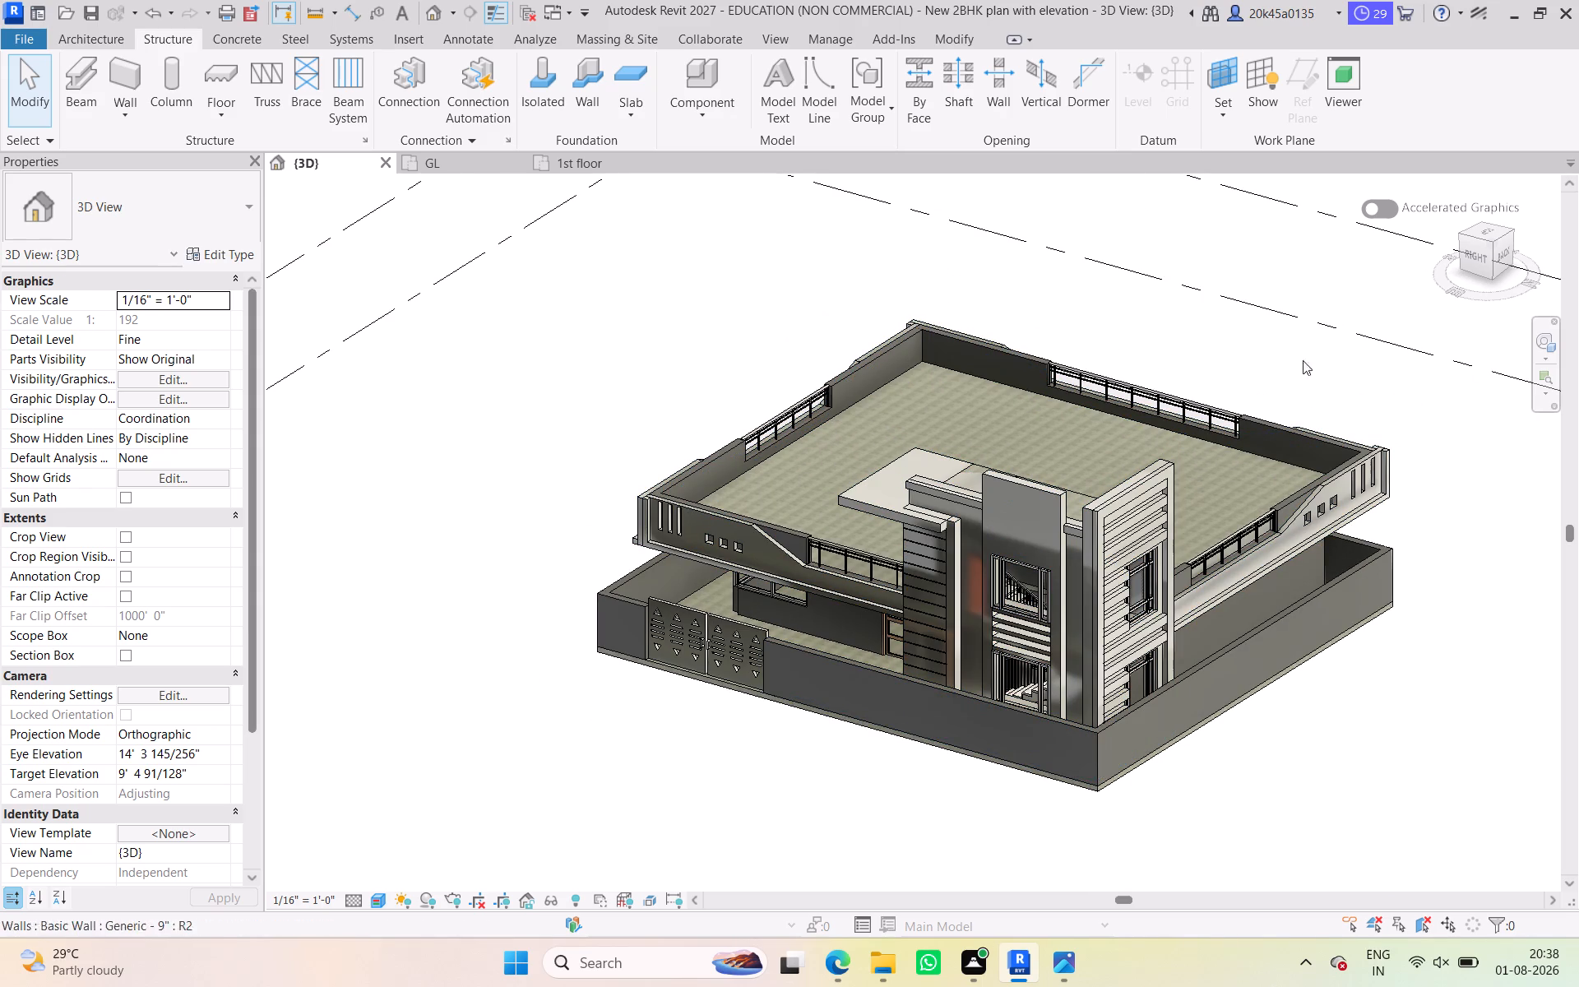
pyautogui.moveTo(1484, 255); pyautogui.dragTo(1540, 212)
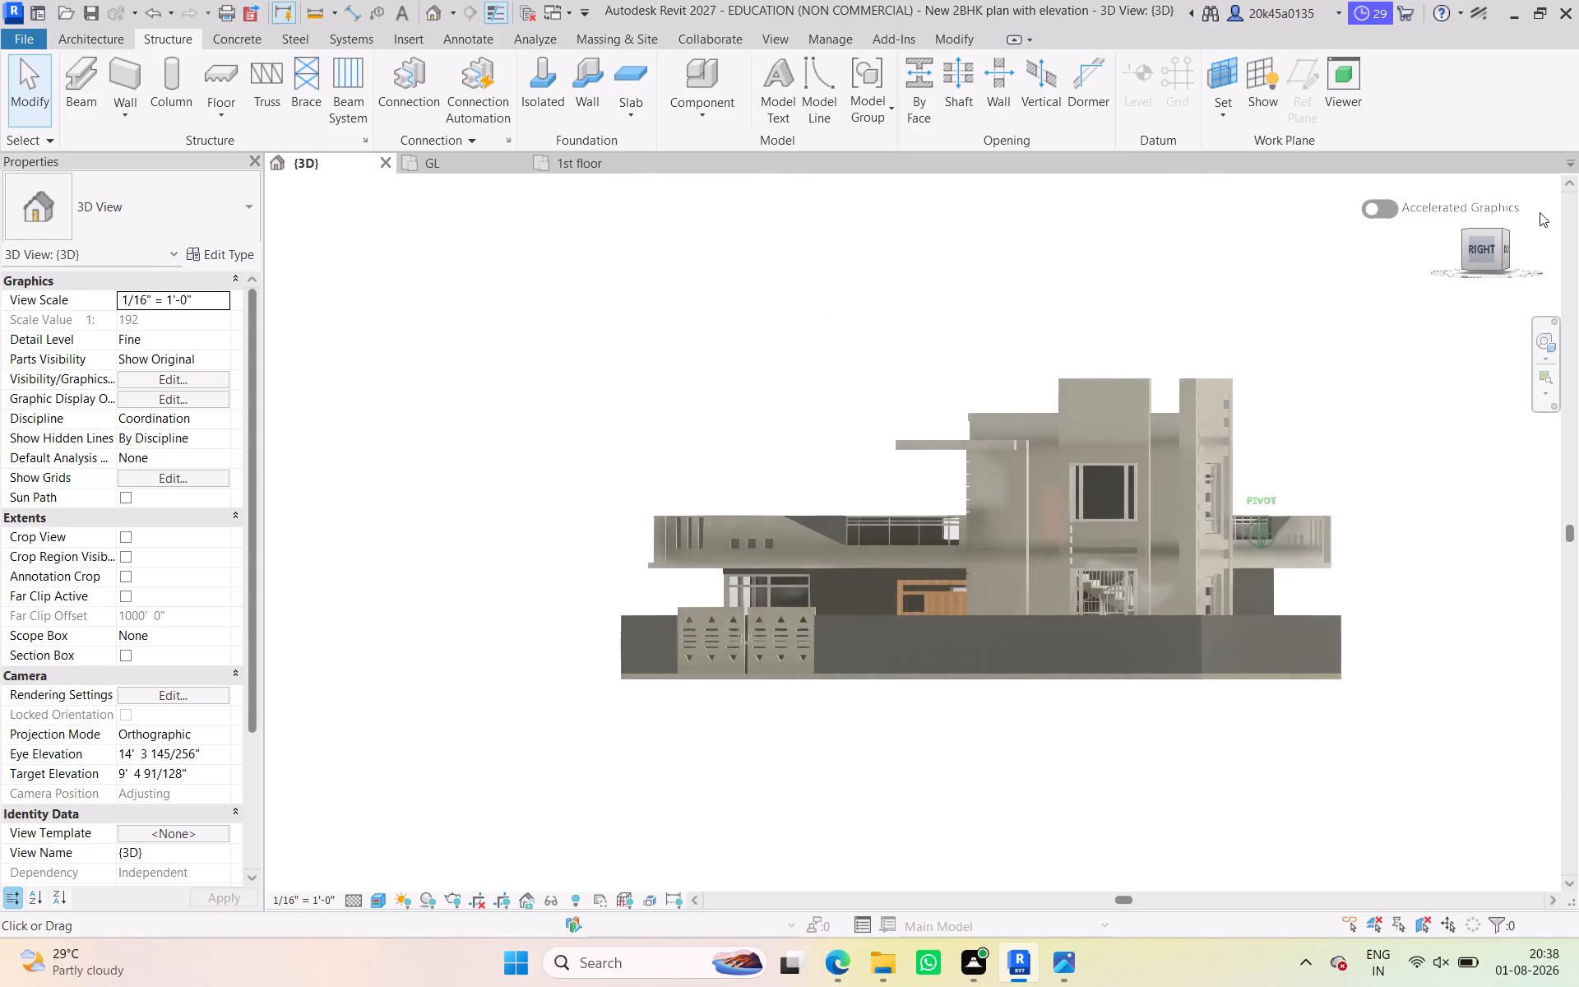
pyautogui.moveTo(1540, 212); pyautogui.dragTo(1447, 285)
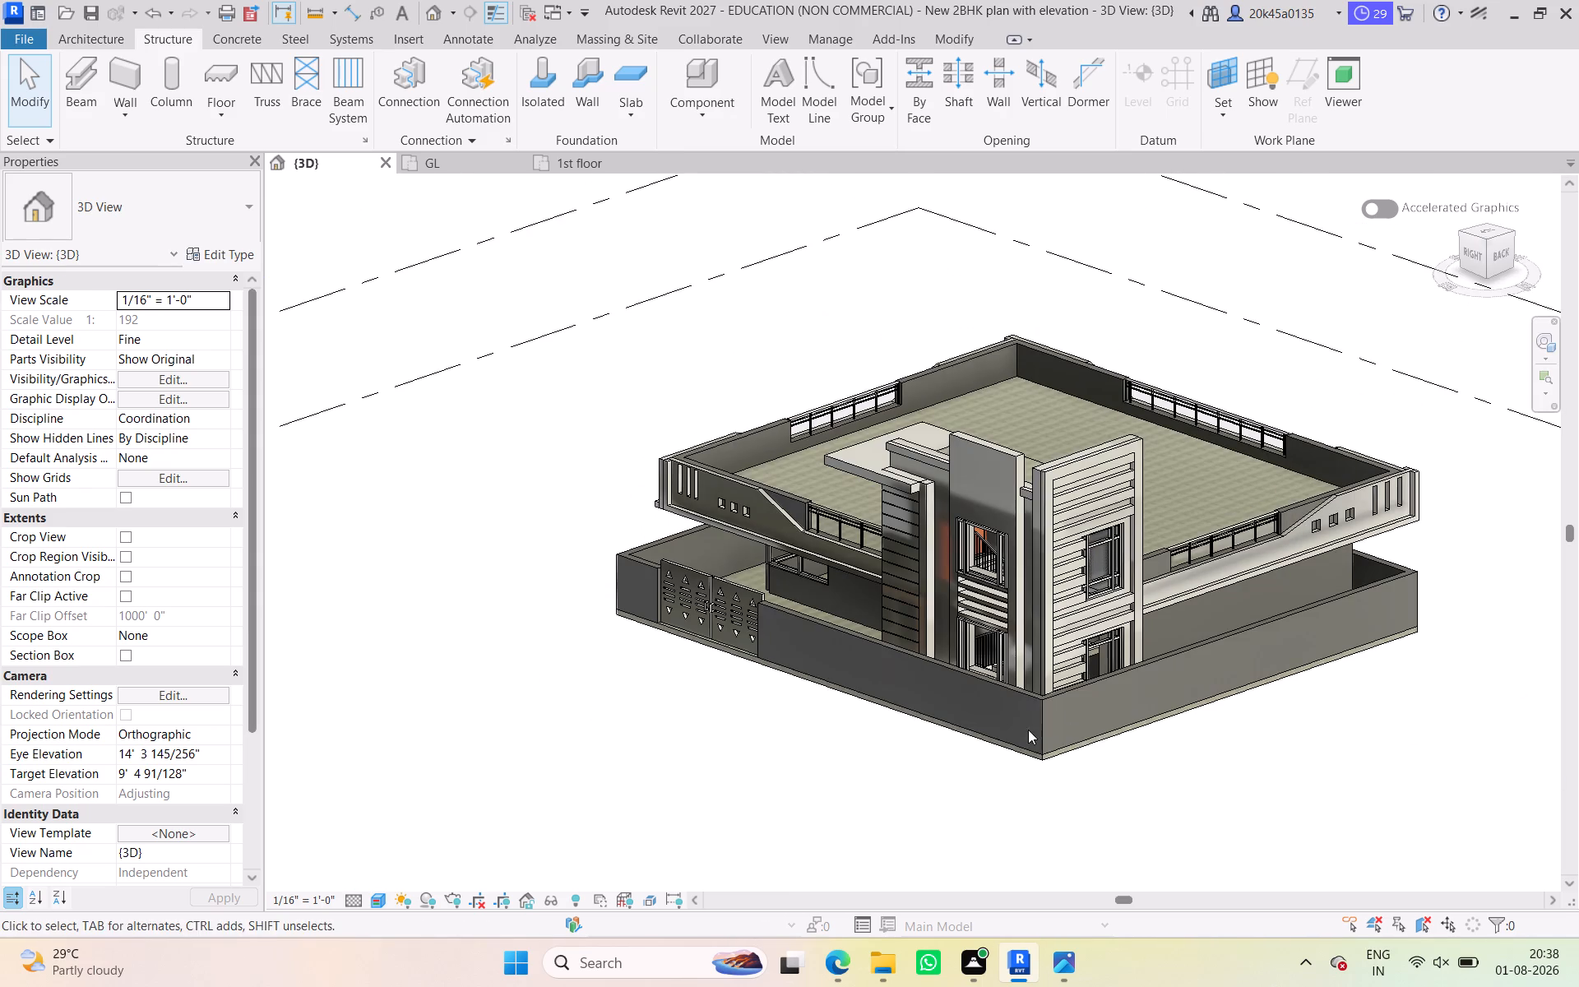
# Set the unconnected height of all five compound wall segments around the plot, on both sides of the gate, to 4'.
pyautogui.click(1038, 702)
pyautogui.scroll(1, 1048, 701)
pyautogui.moveTo(1059, 706); pyautogui.dragTo(1101, 724, button='middle')
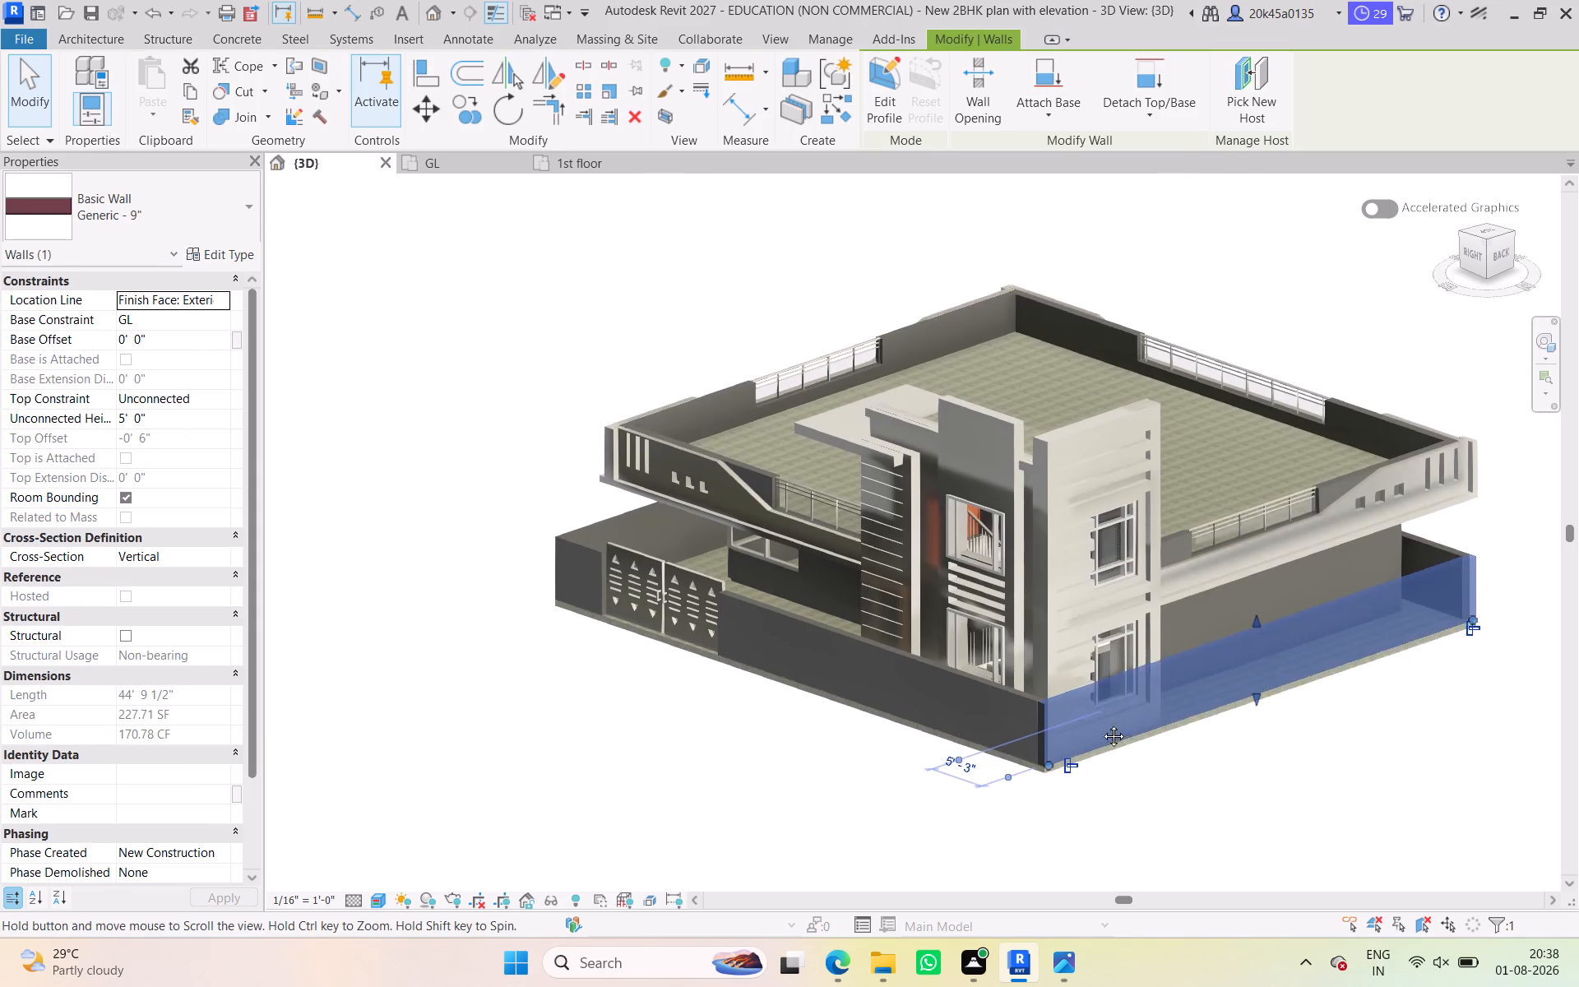
pyautogui.moveTo(1101, 724); pyautogui.dragTo(1181, 725, button='middle')
pyautogui.click(888, 777)
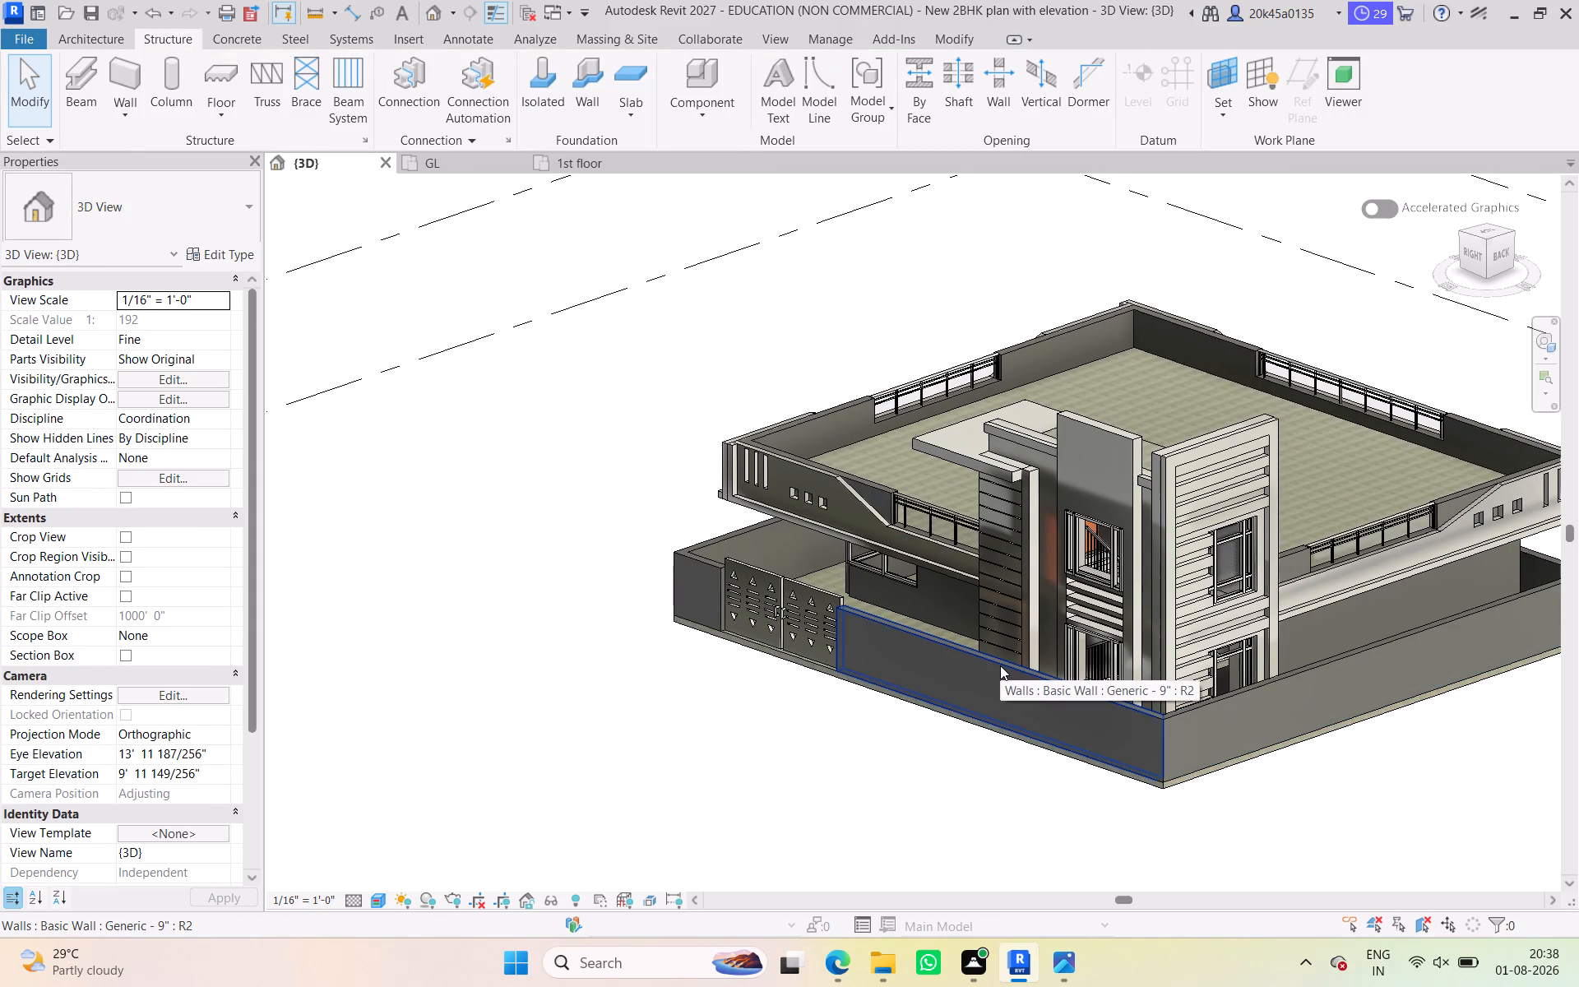
pyautogui.click(1000, 665)
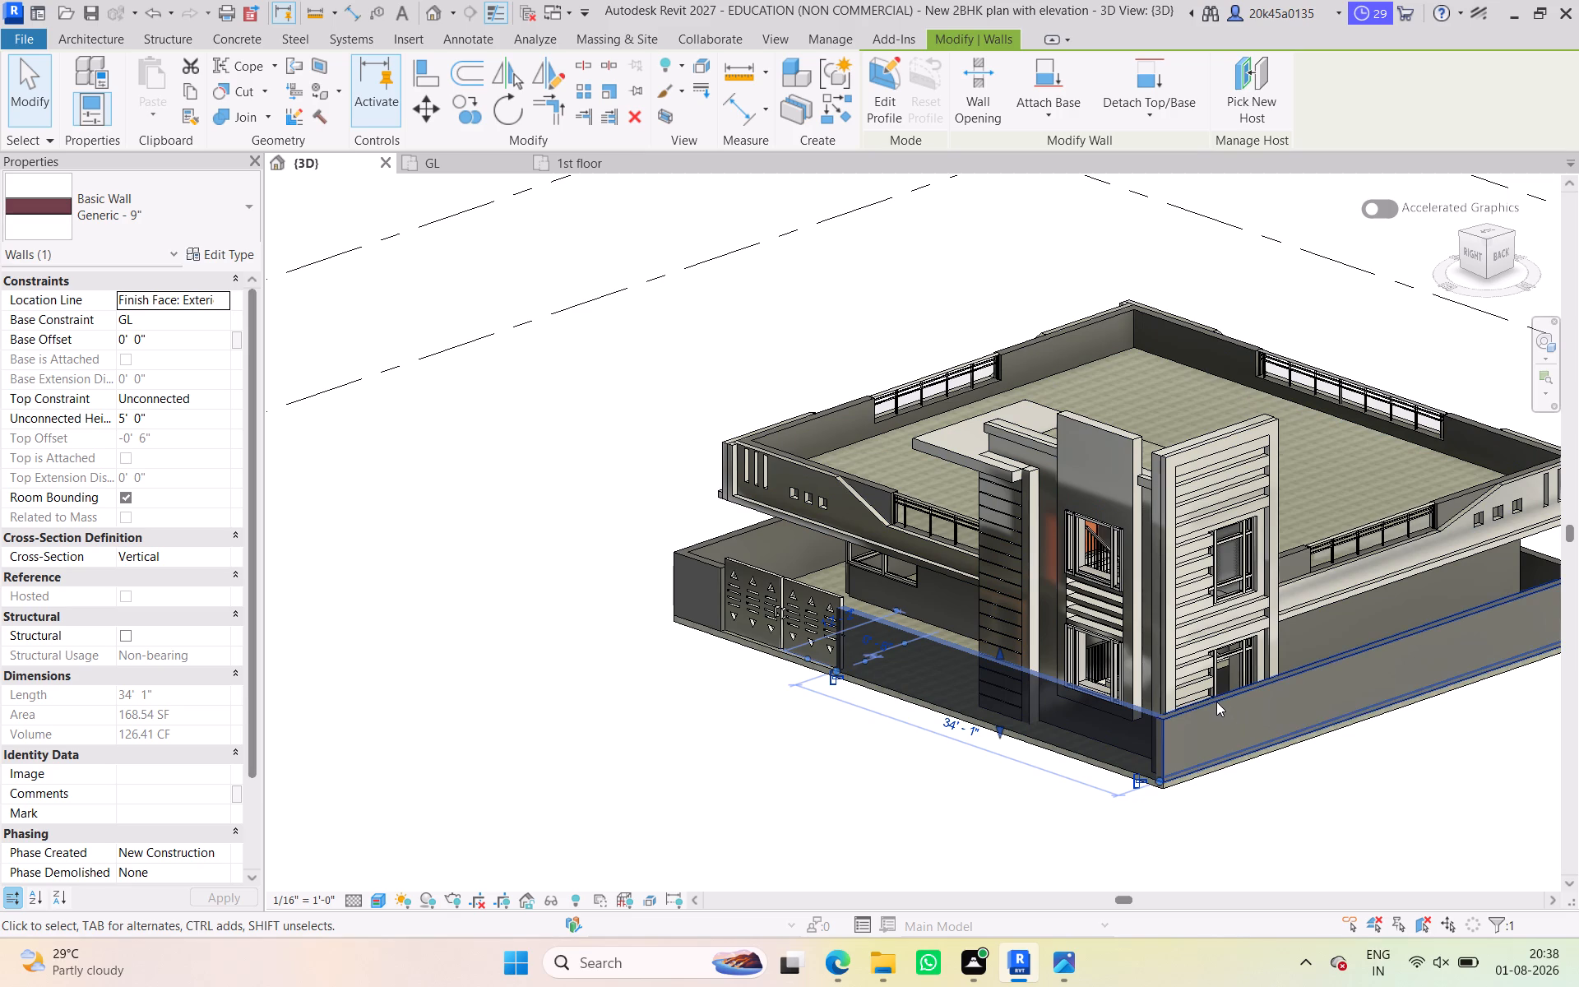
pyautogui.keyDown('ctrl'); pyautogui.click(1284, 684); pyautogui.keyUp('ctrl')
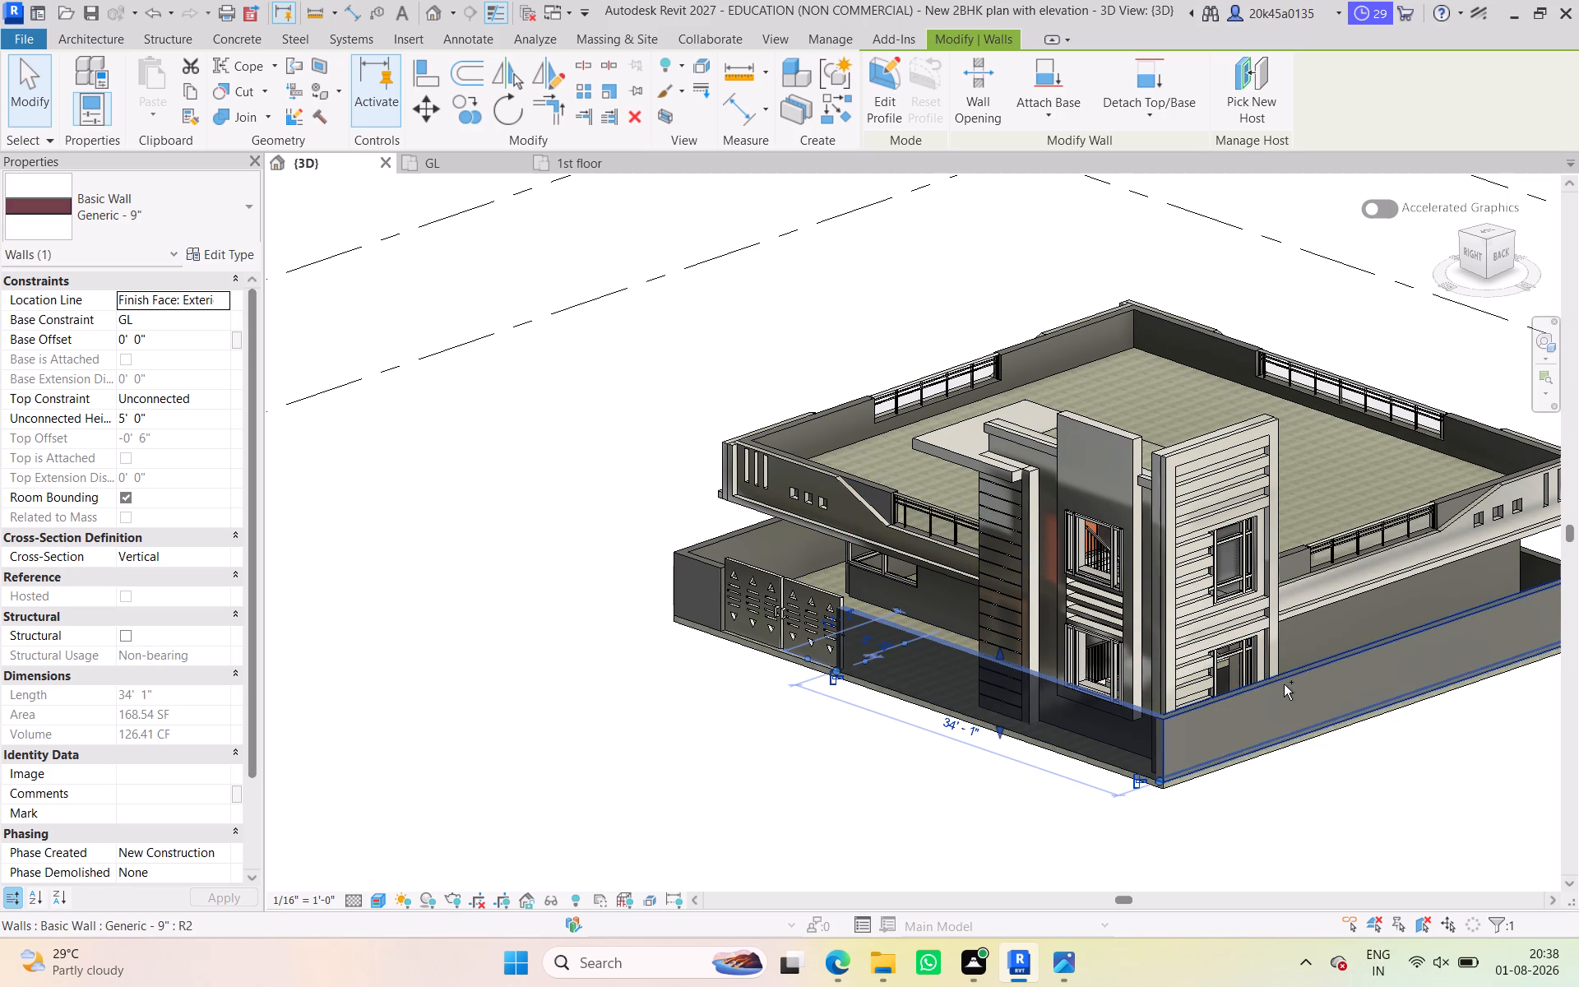
pyautogui.moveTo(1459, 597); pyautogui.dragTo(1354, 644, button='middle')
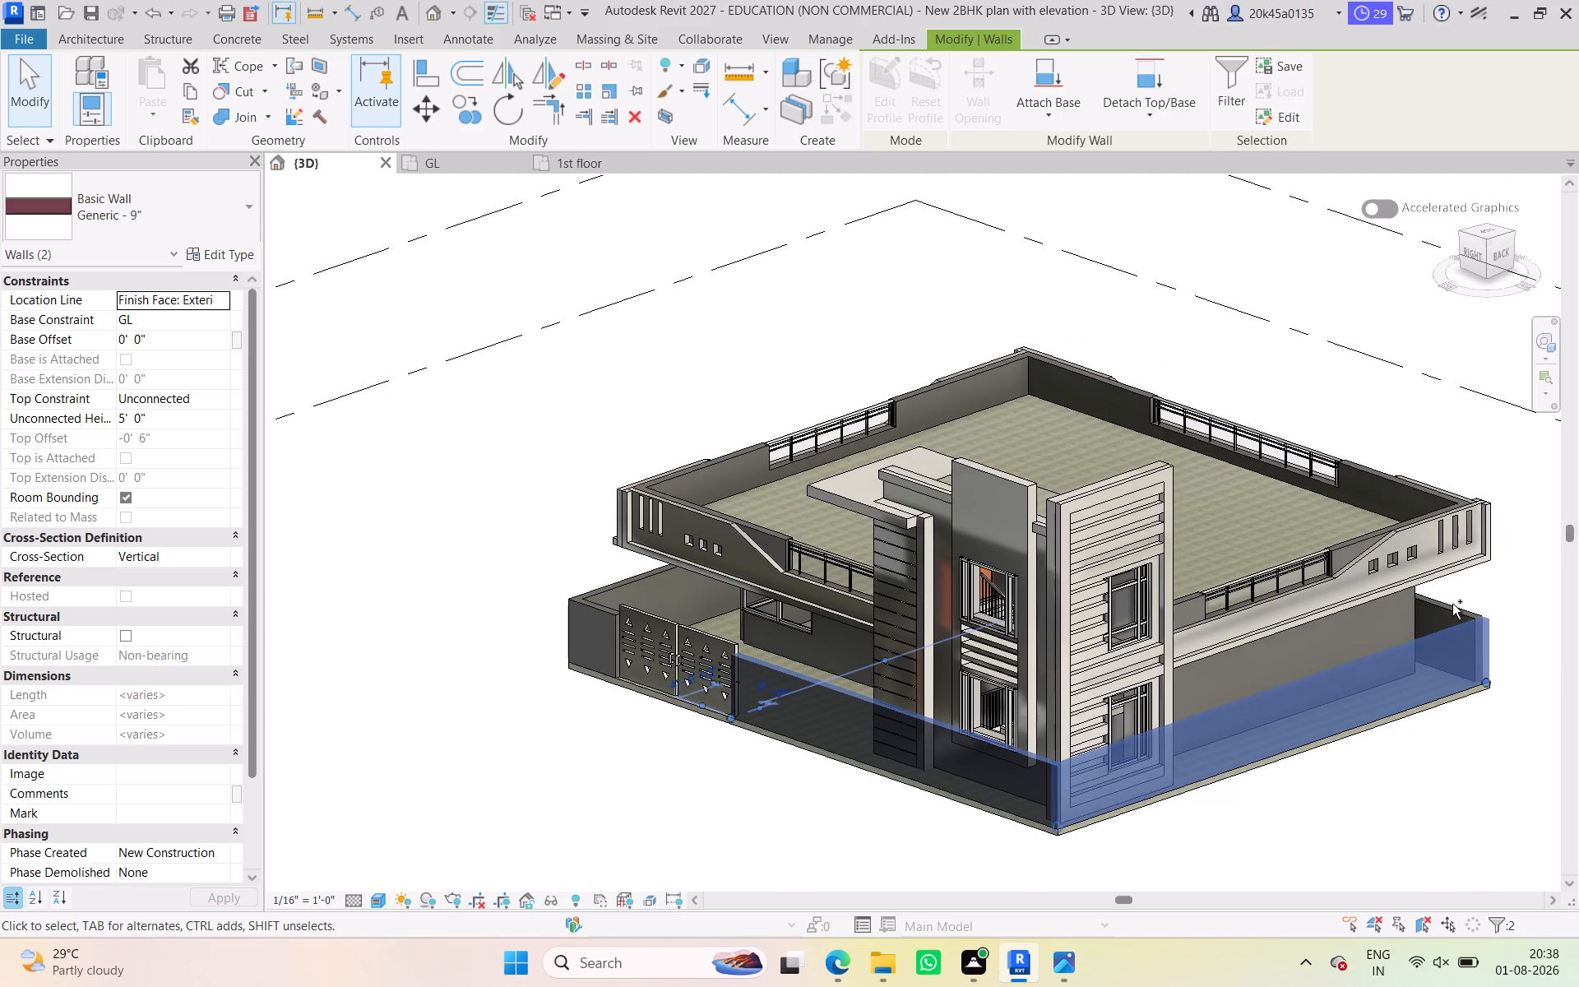
pyautogui.keyDown('ctrl'); pyautogui.click(1455, 603); pyautogui.keyUp('ctrl')
pyautogui.keyDown('ctrl'); pyautogui.click(653, 568); pyautogui.keyUp('ctrl')
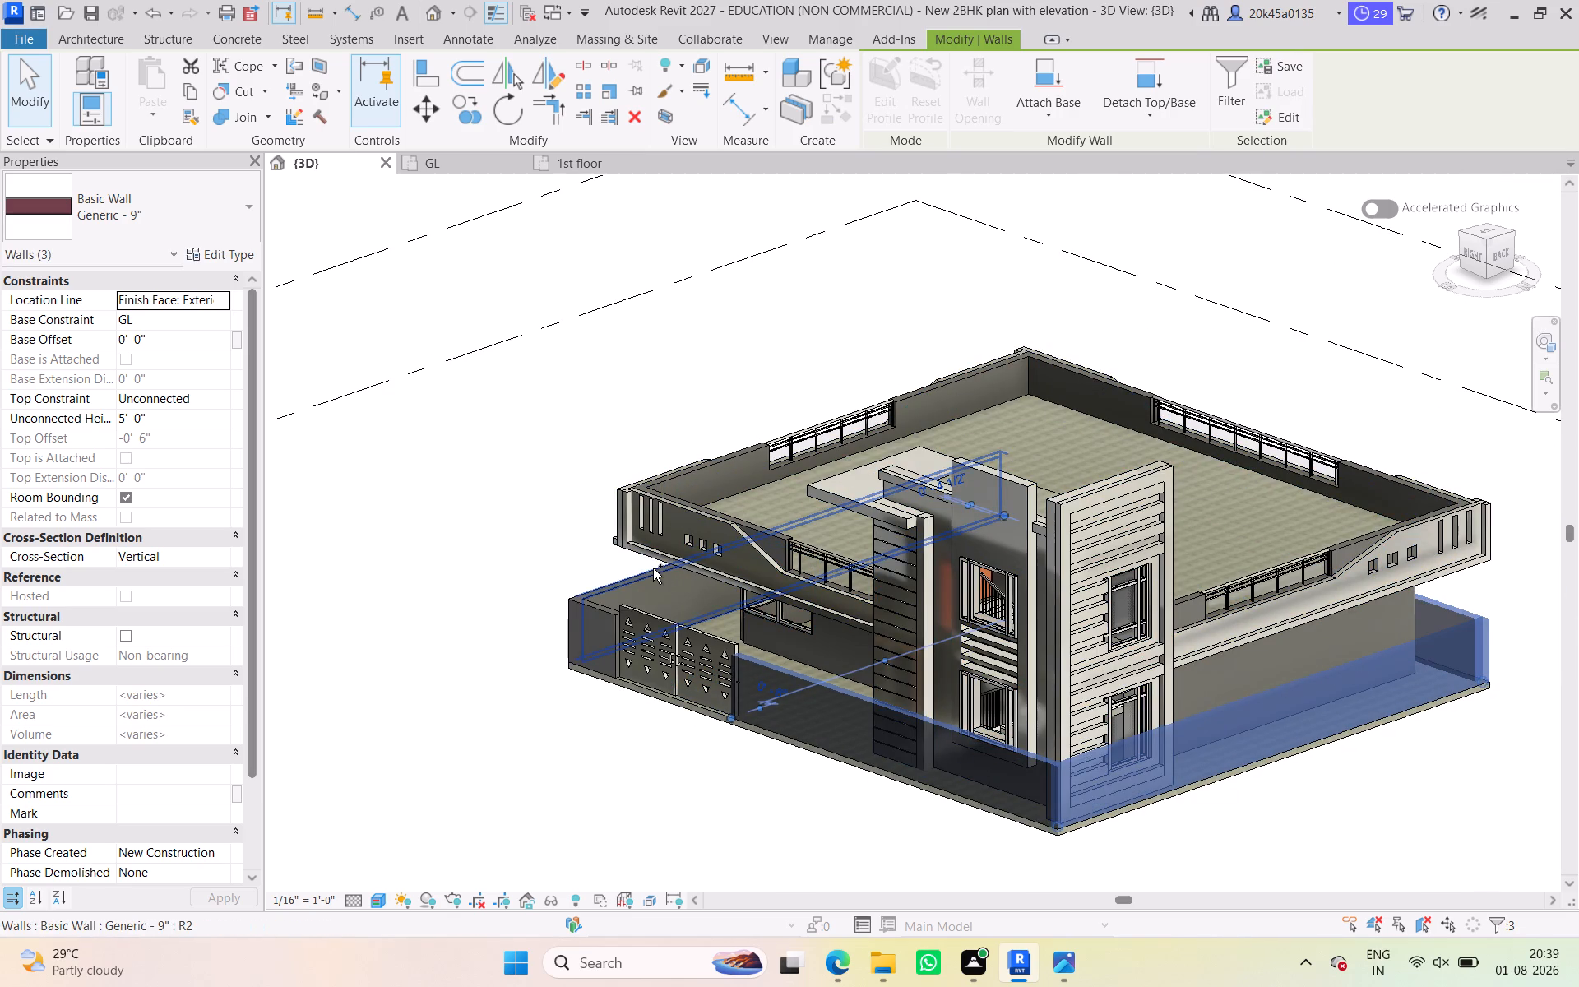
pyautogui.keyDown('ctrl'); pyautogui.click(588, 621); pyautogui.keyUp('ctrl')
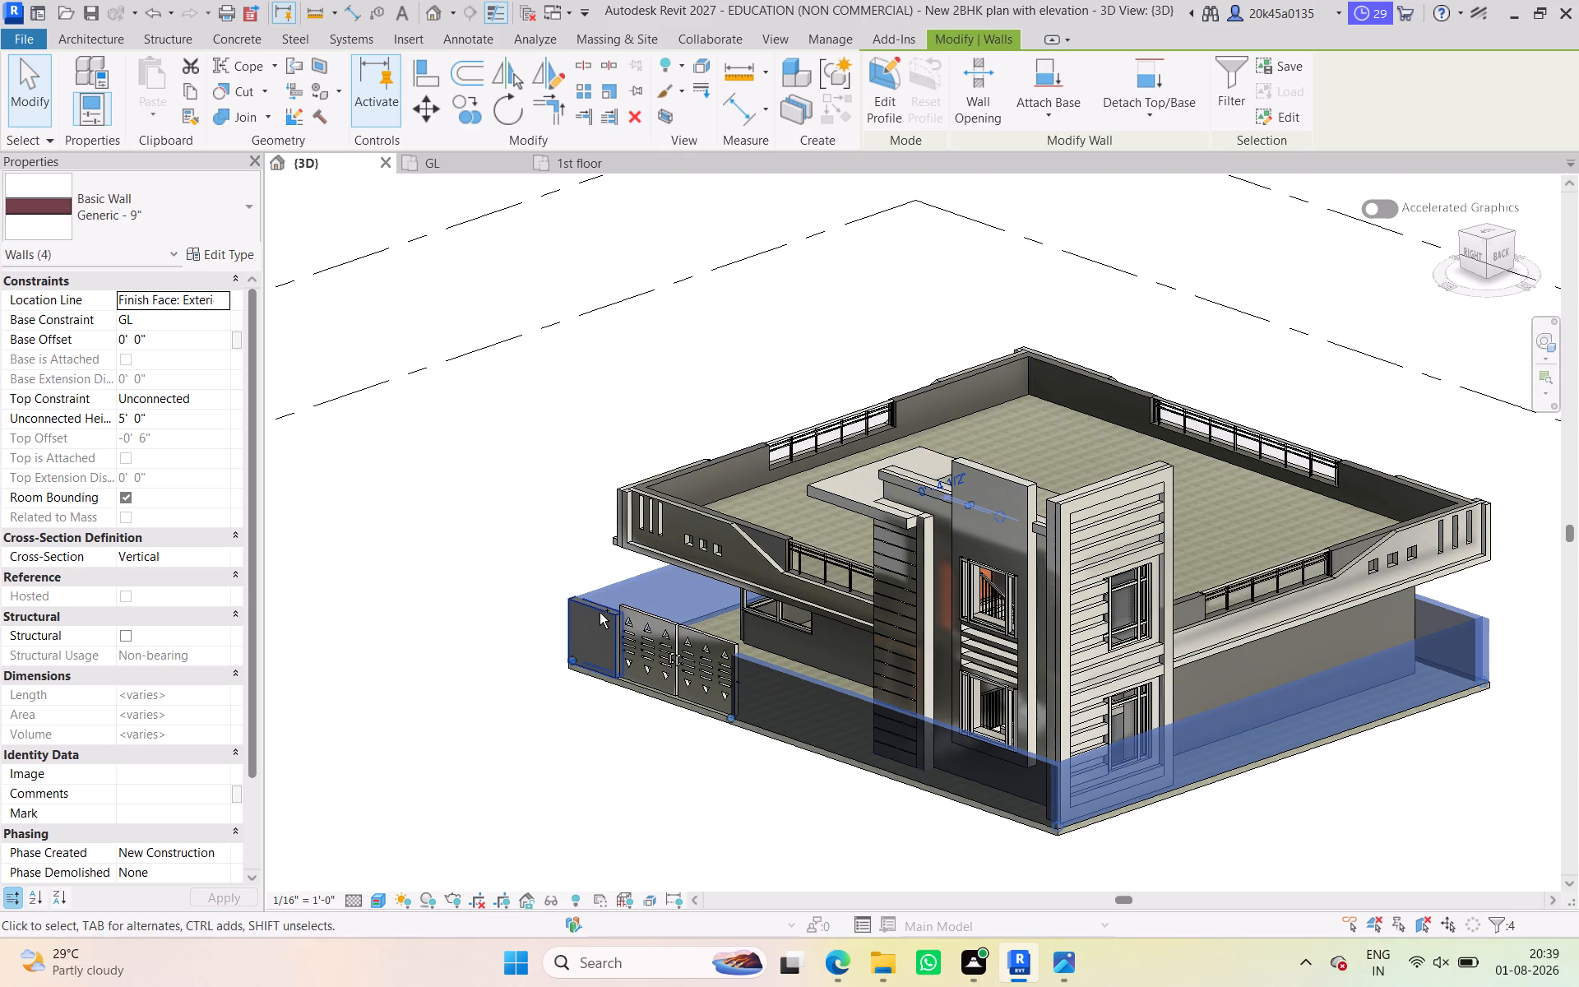
pyautogui.keyDown('ctrl'); pyautogui.click(600, 613); pyautogui.keyUp('ctrl')
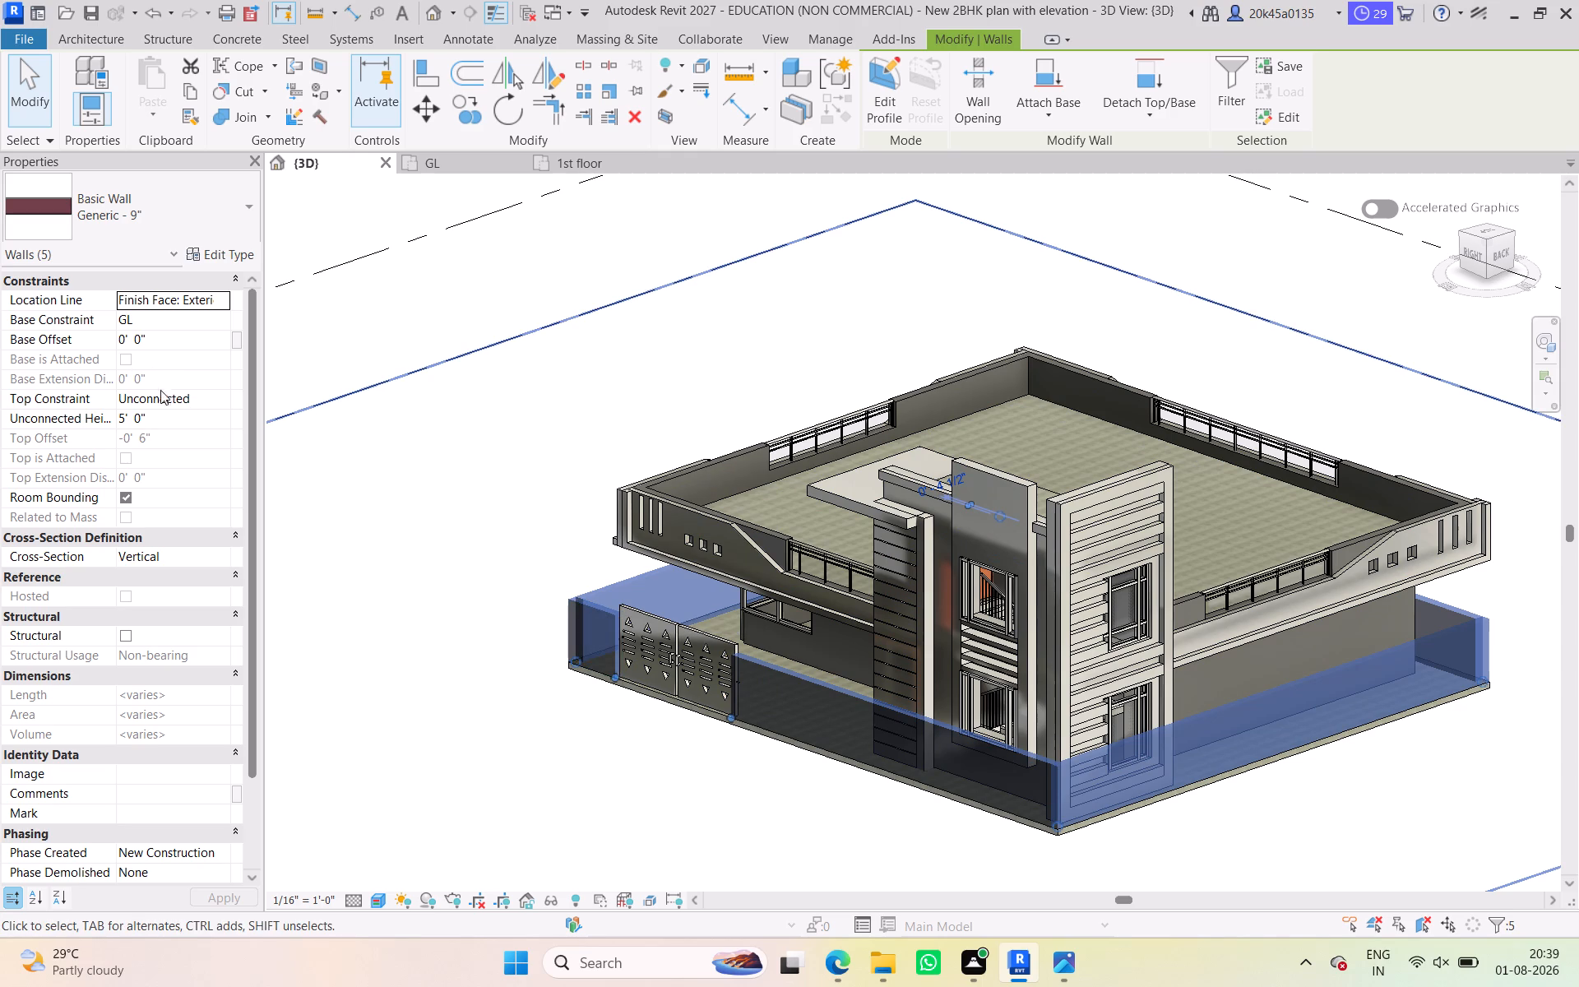
pyautogui.click(160, 410)
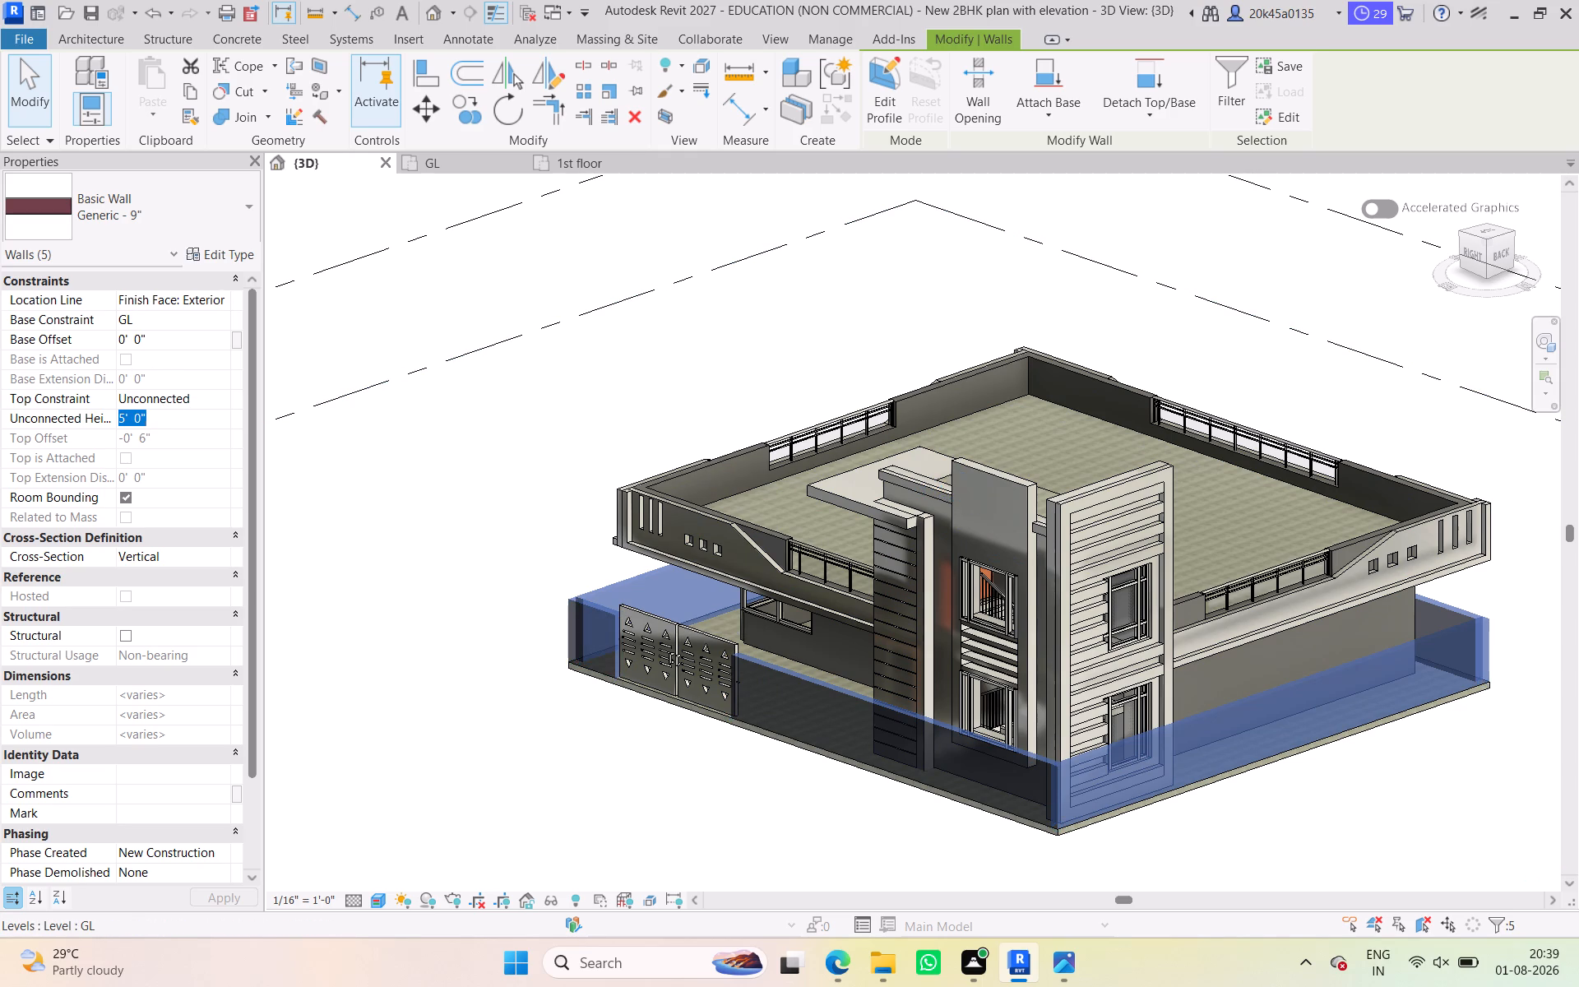
pyautogui.write("4'")
pyautogui.press('Return')
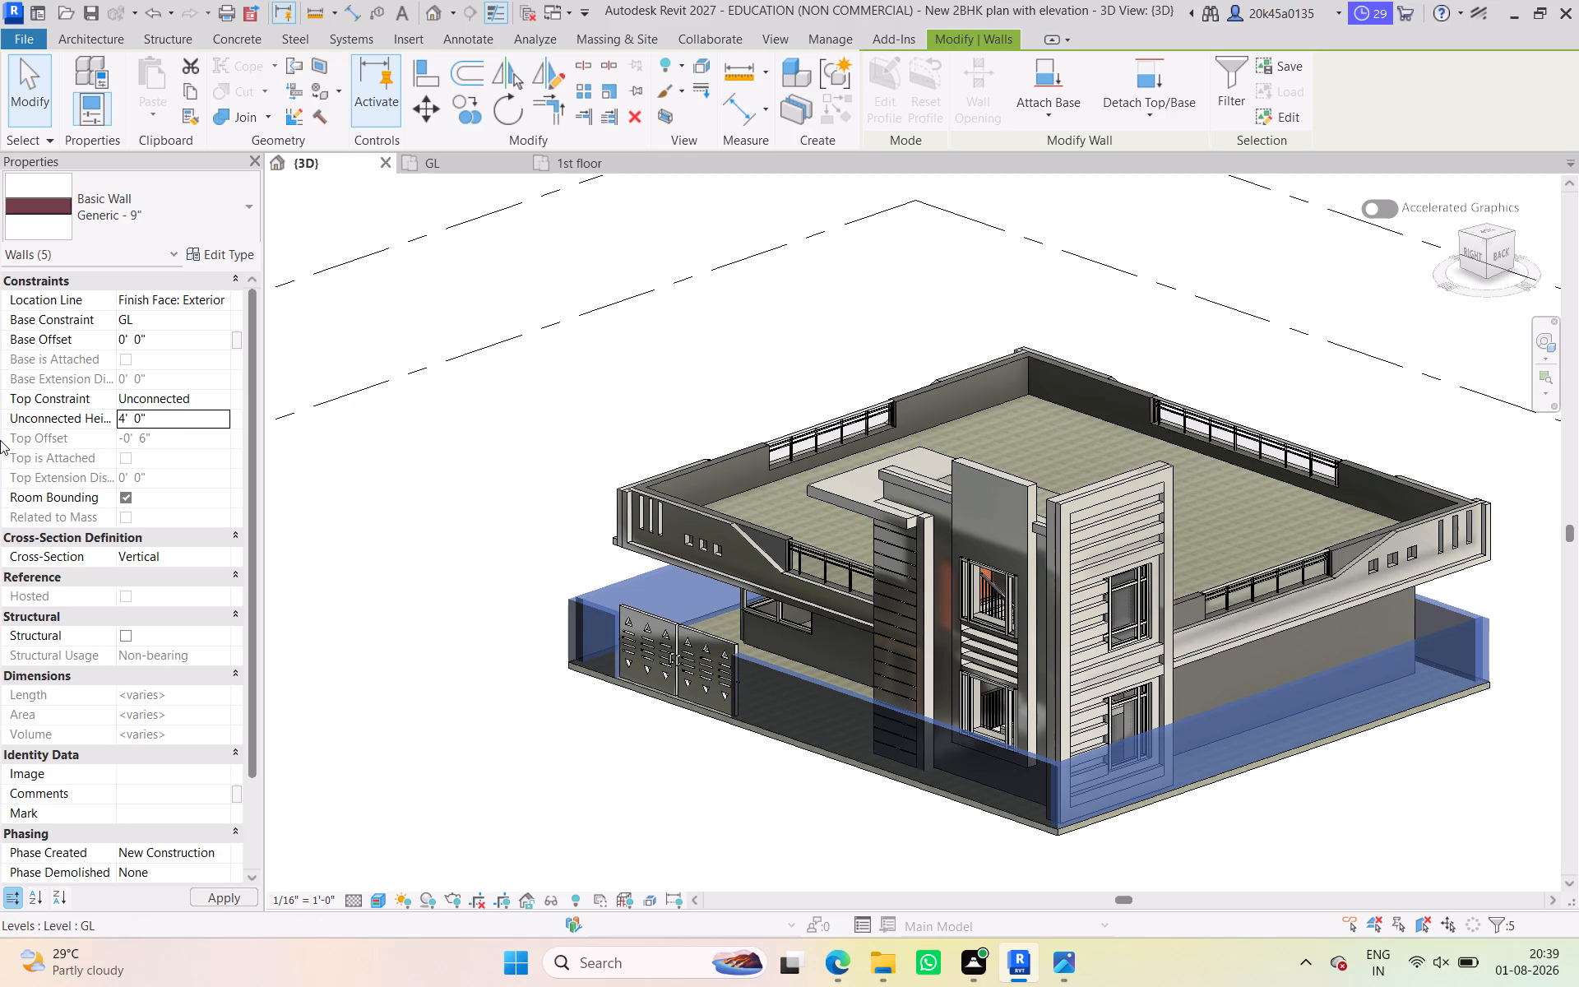
pyautogui.click(343, 605)
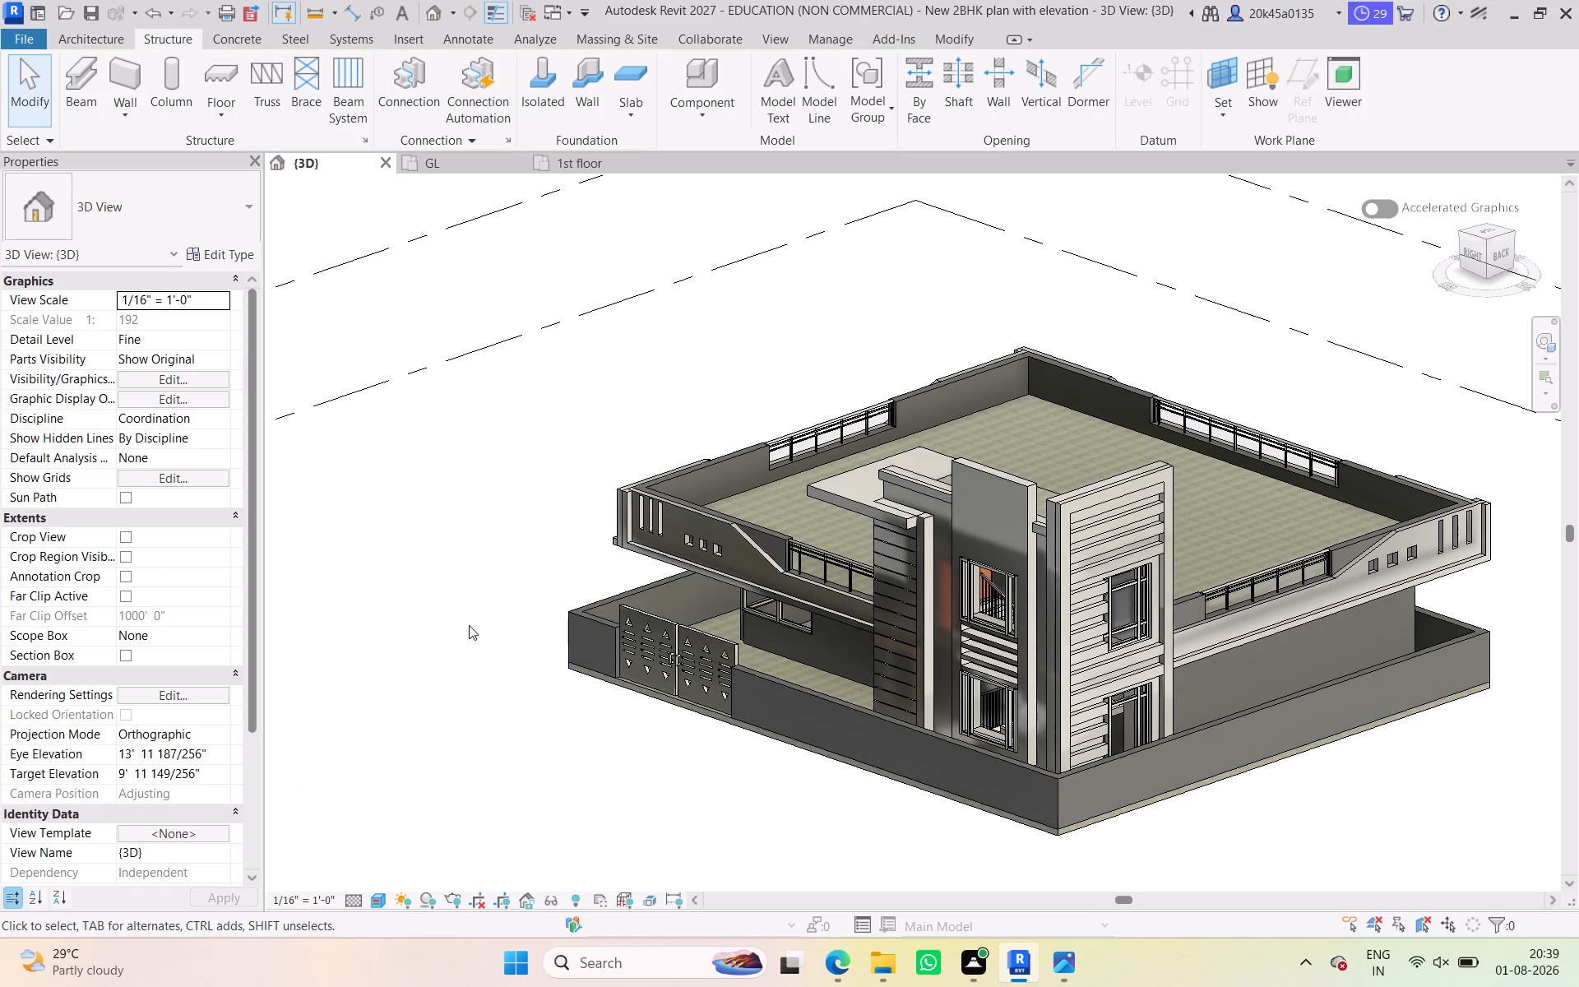
# Examine the whole house from the right-back corner, the right side, above and the front-right corner.
pyautogui.scroll(-1, 560, 657)
pyautogui.moveTo(560, 657); pyautogui.dragTo(529, 622, button='middle')
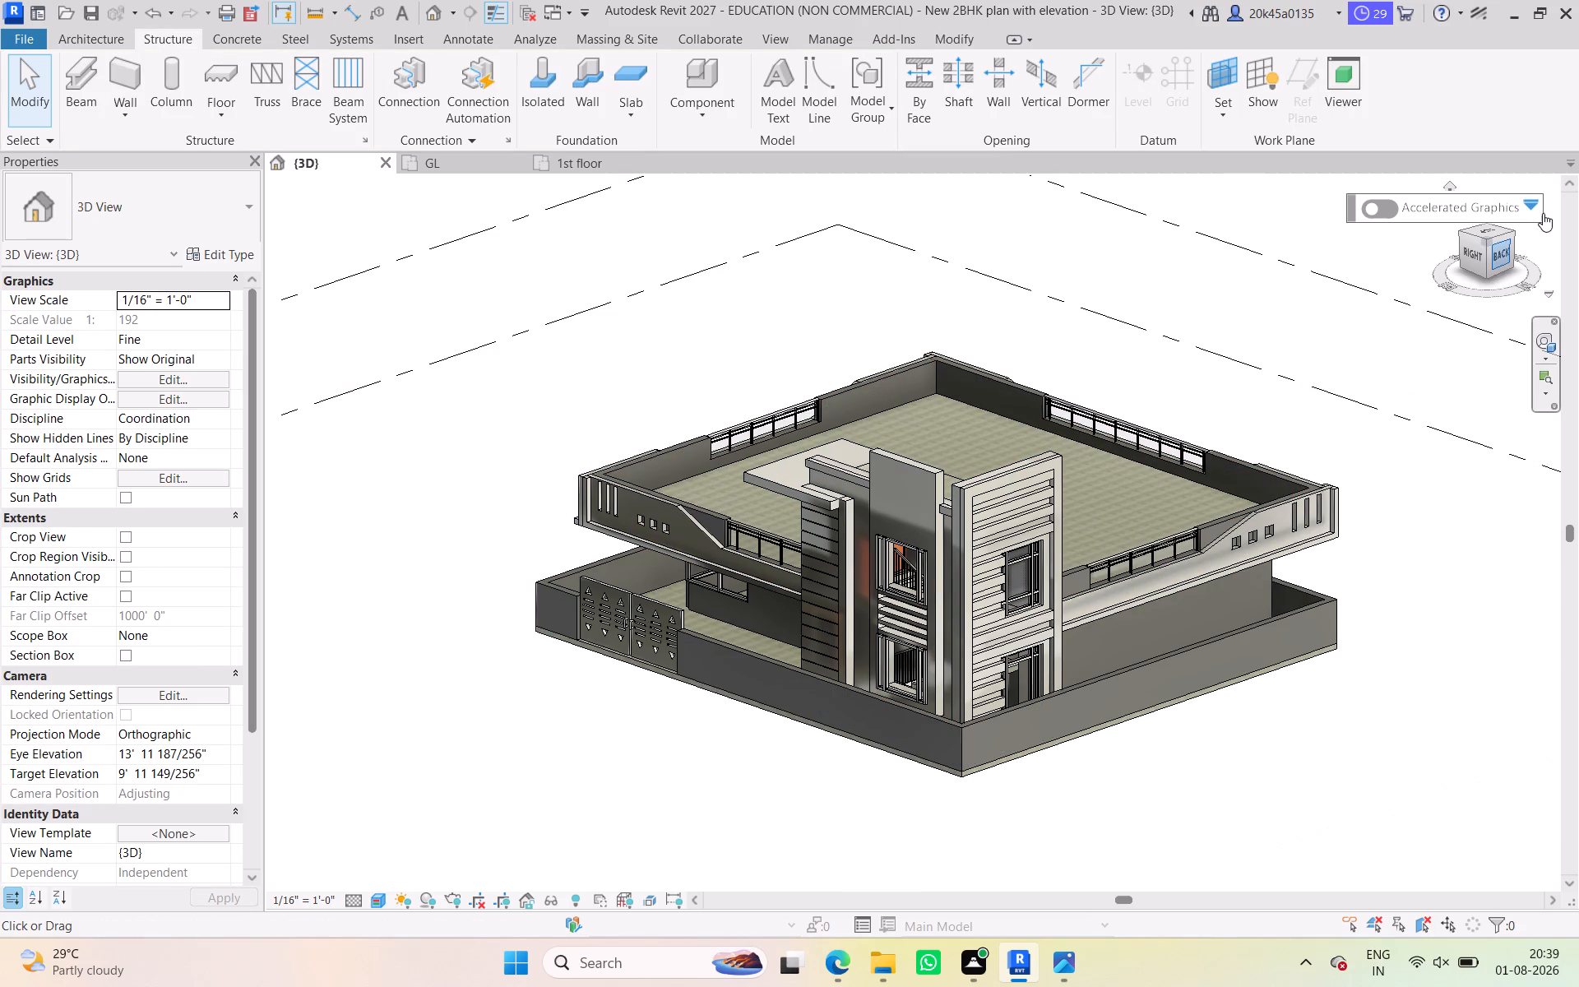
pyautogui.moveTo(1476, 263); pyautogui.dragTo(363, 232)
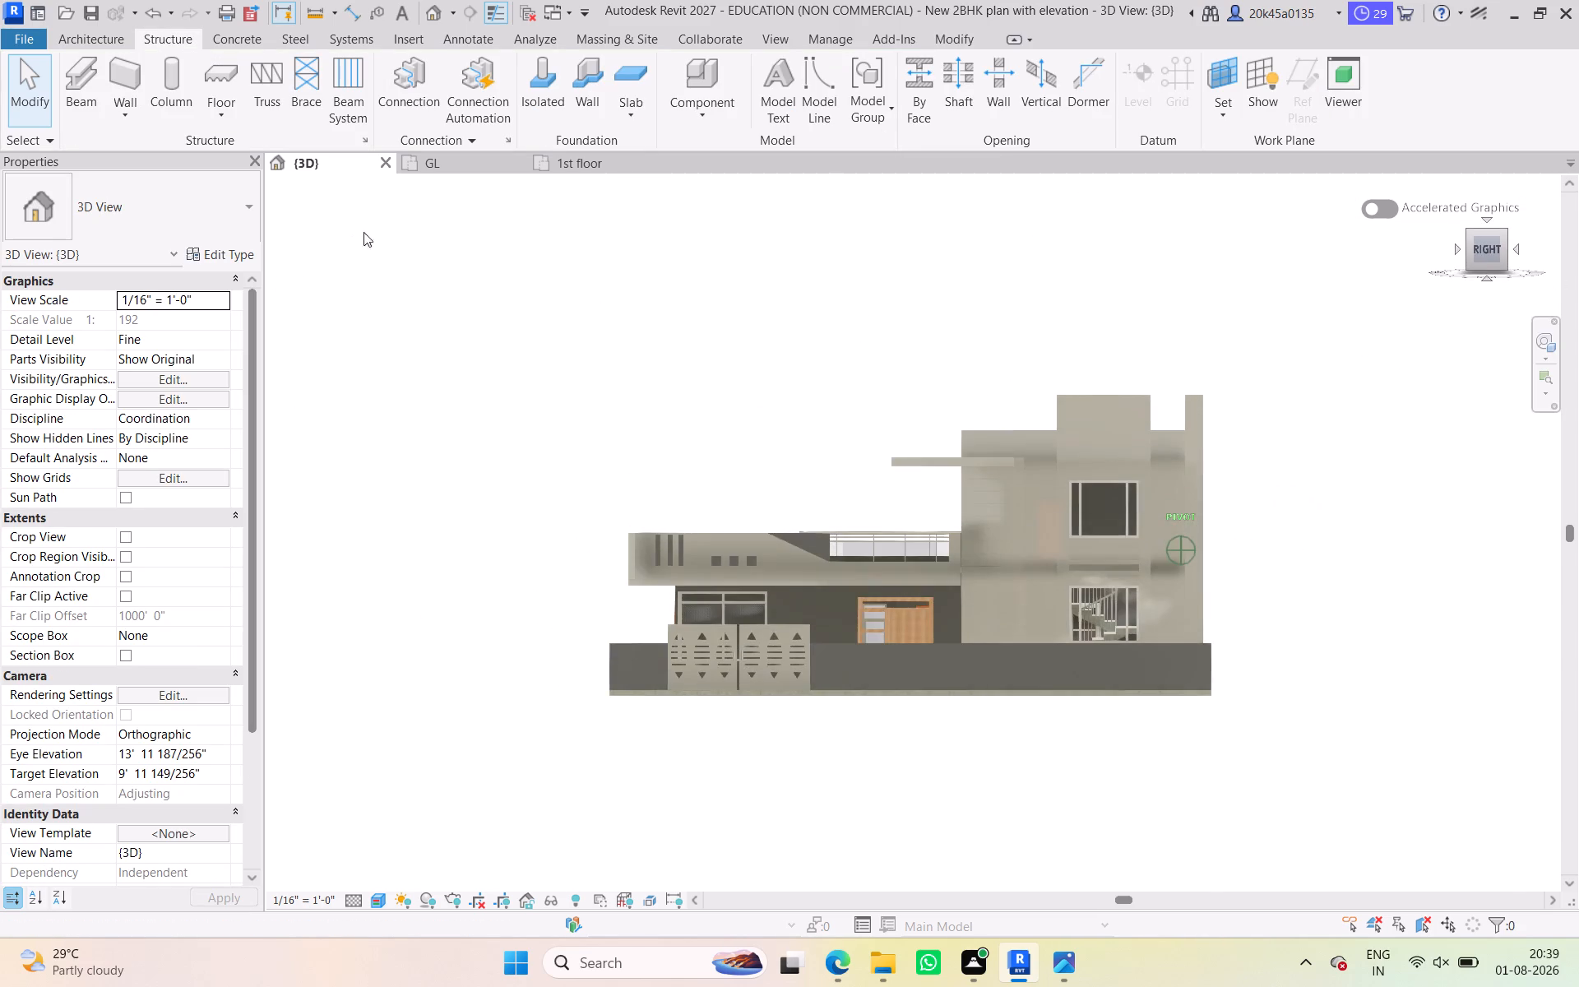
pyautogui.moveTo(363, 232); pyautogui.dragTo(506, 341)
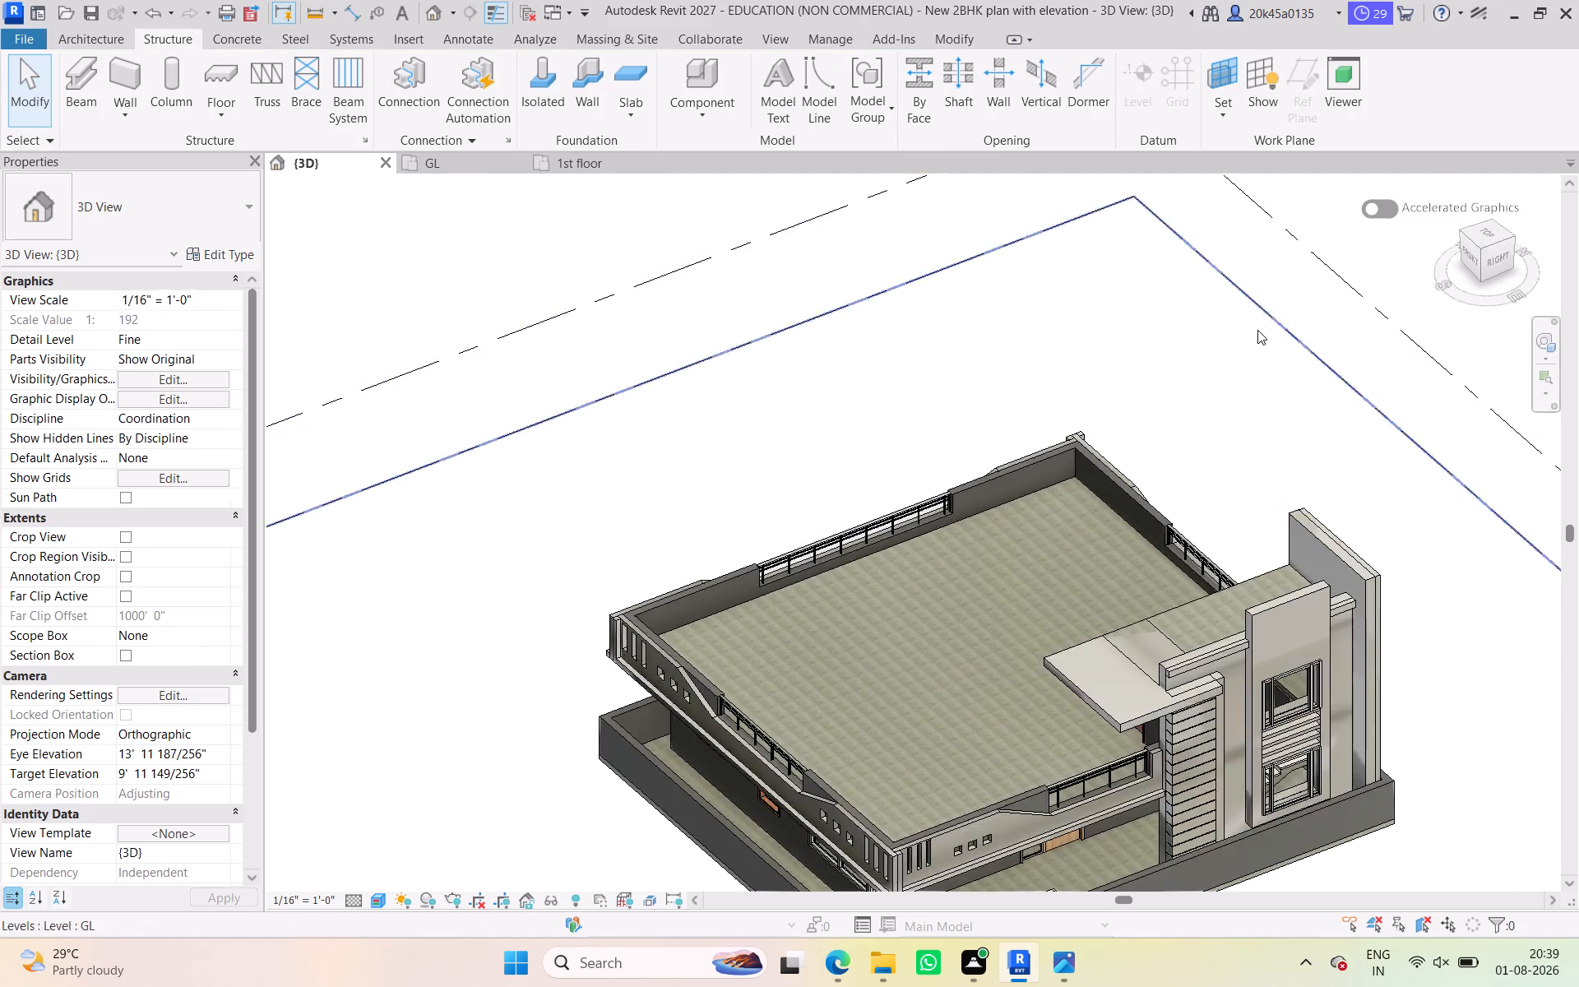
pyautogui.scroll(-2, 1257, 330)
pyautogui.moveTo(1234, 331); pyautogui.dragTo(1103, 238, button='middle')
pyautogui.moveTo(1496, 269); pyautogui.dragTo(400, 316)
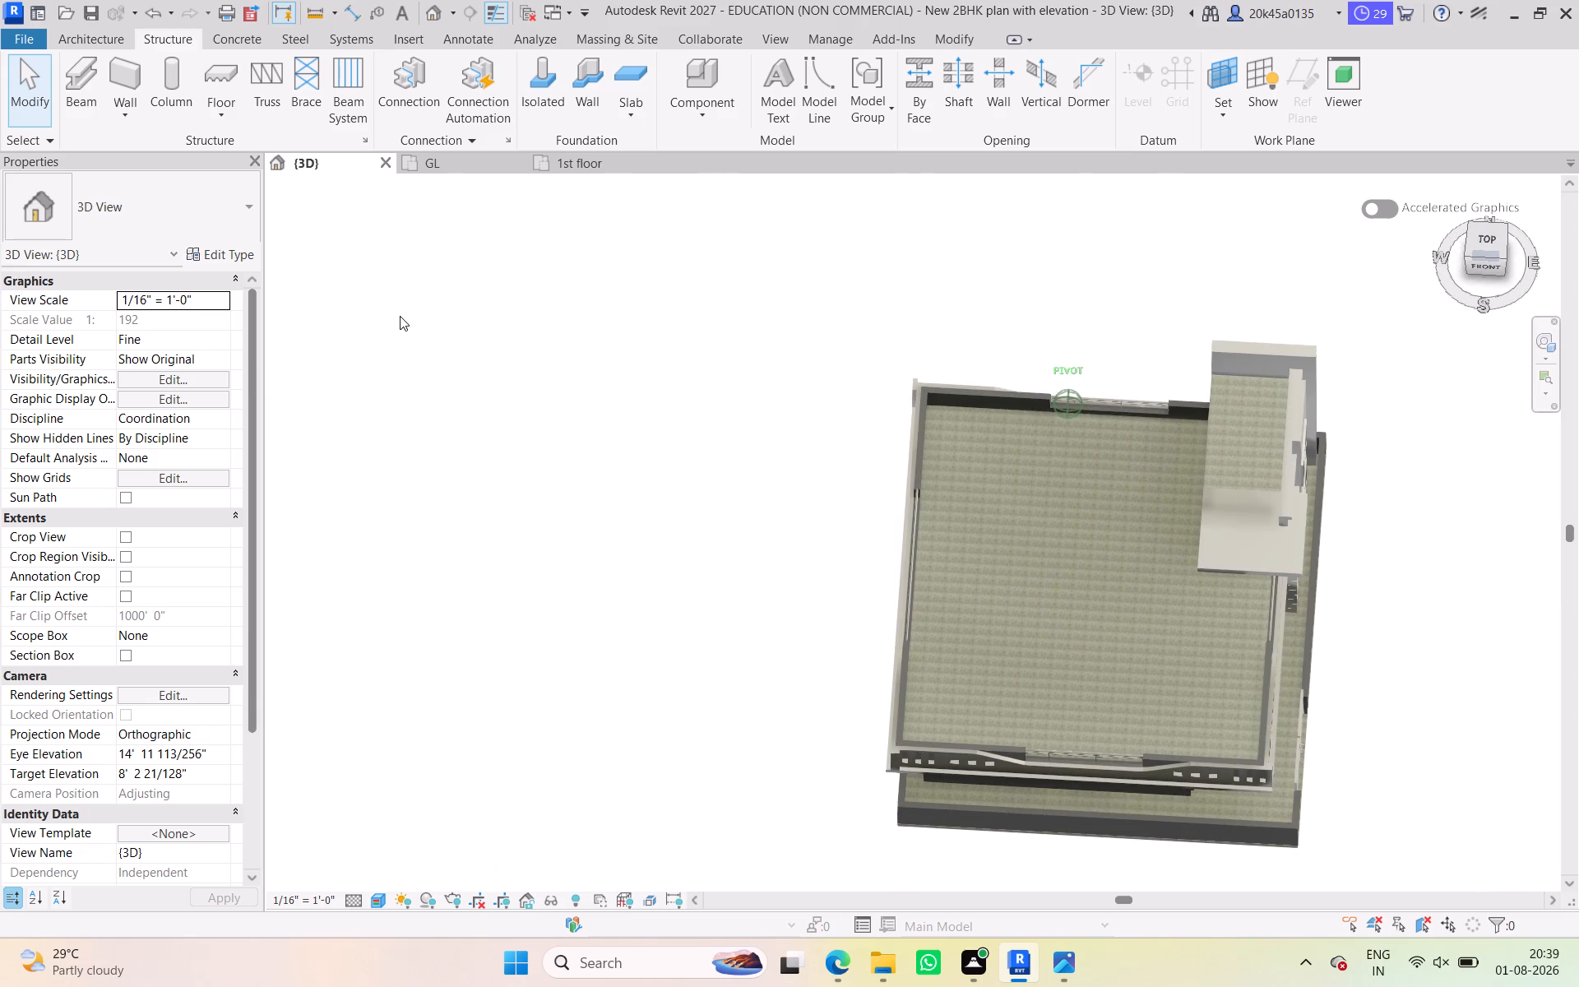
pyautogui.moveTo(400, 316); pyautogui.dragTo(1470, 236)
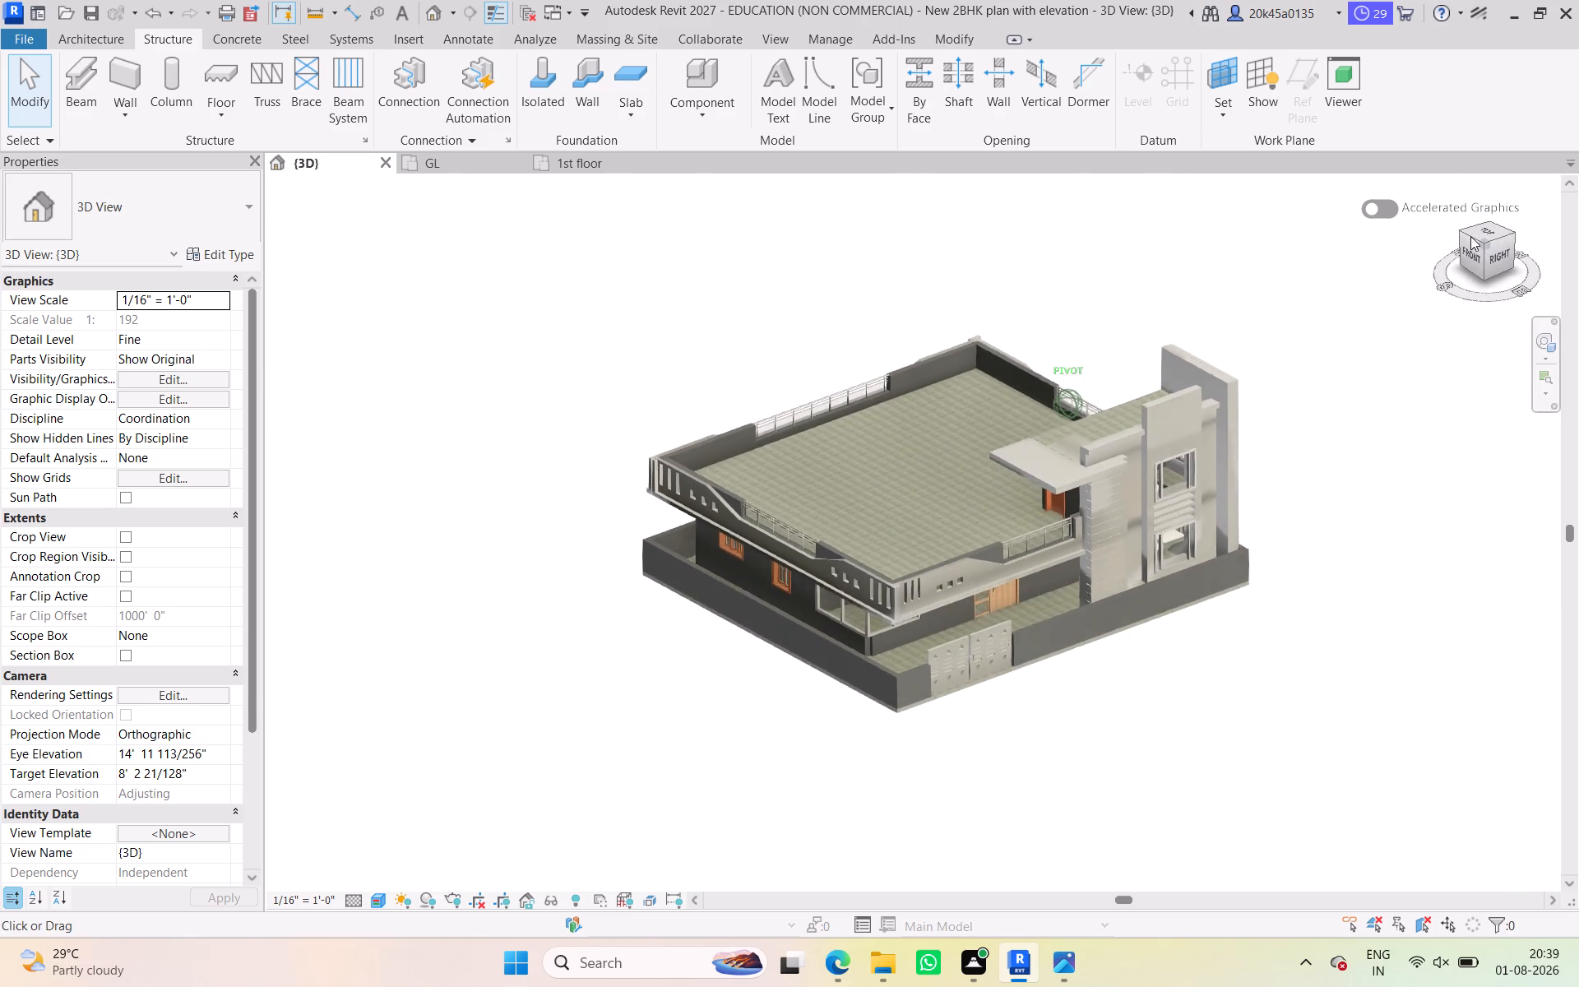
pyautogui.moveTo(1470, 236); pyautogui.dragTo(1470, 231)
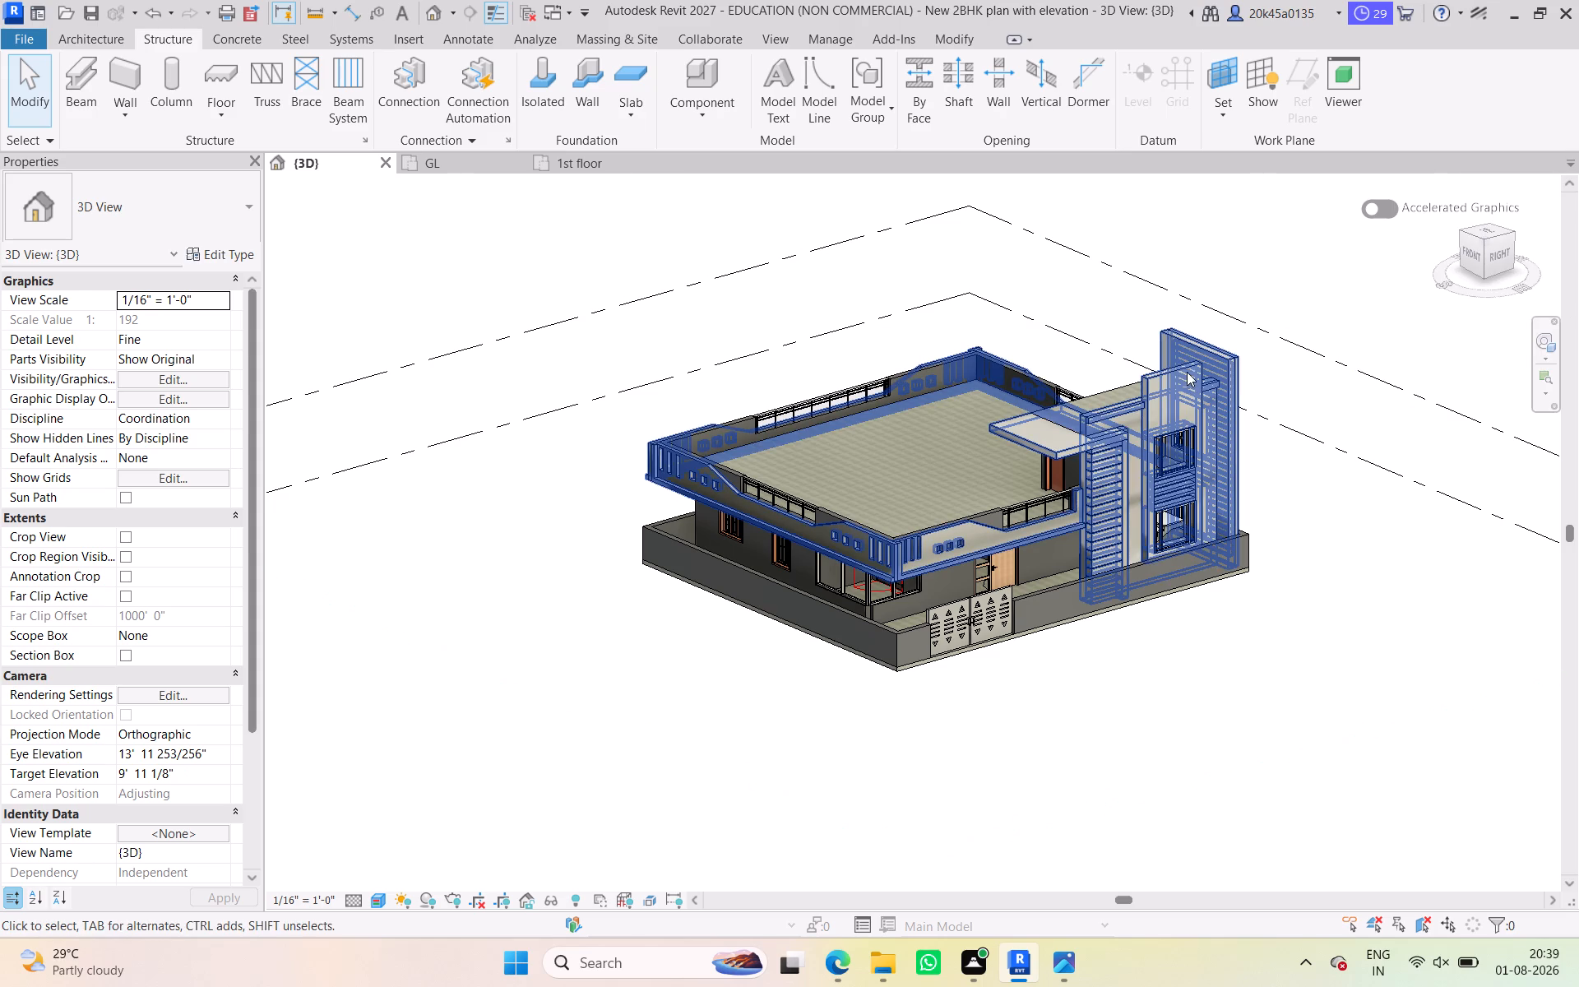
# Examine the front-right corner up close, including the parapet cut-outs, terrace railings, glazed corner opening, front windows, gate and compound wall.
pyautogui.moveTo(880, 651); pyautogui.dragTo(978, 687, button='middle')
pyautogui.scroll(3, 956, 607)
pyautogui.moveTo(956, 605); pyautogui.dragTo(974, 673, button='middle')
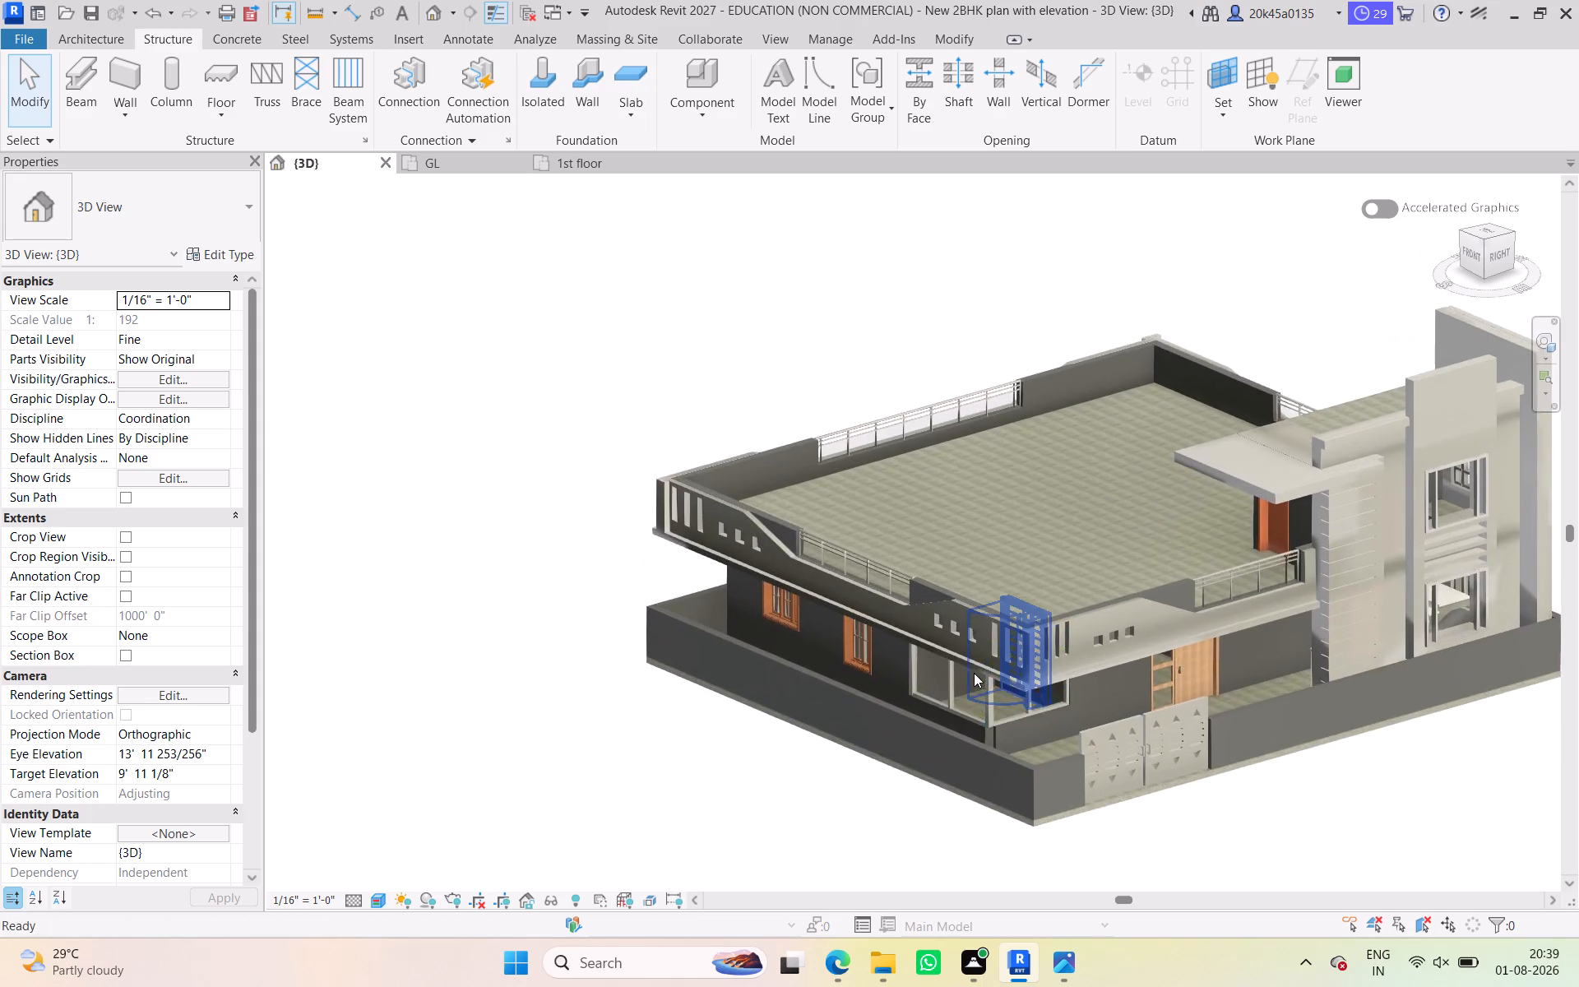
pyautogui.scroll(4, 974, 674)
pyautogui.moveTo(971, 690); pyautogui.dragTo(980, 740, button='middle')
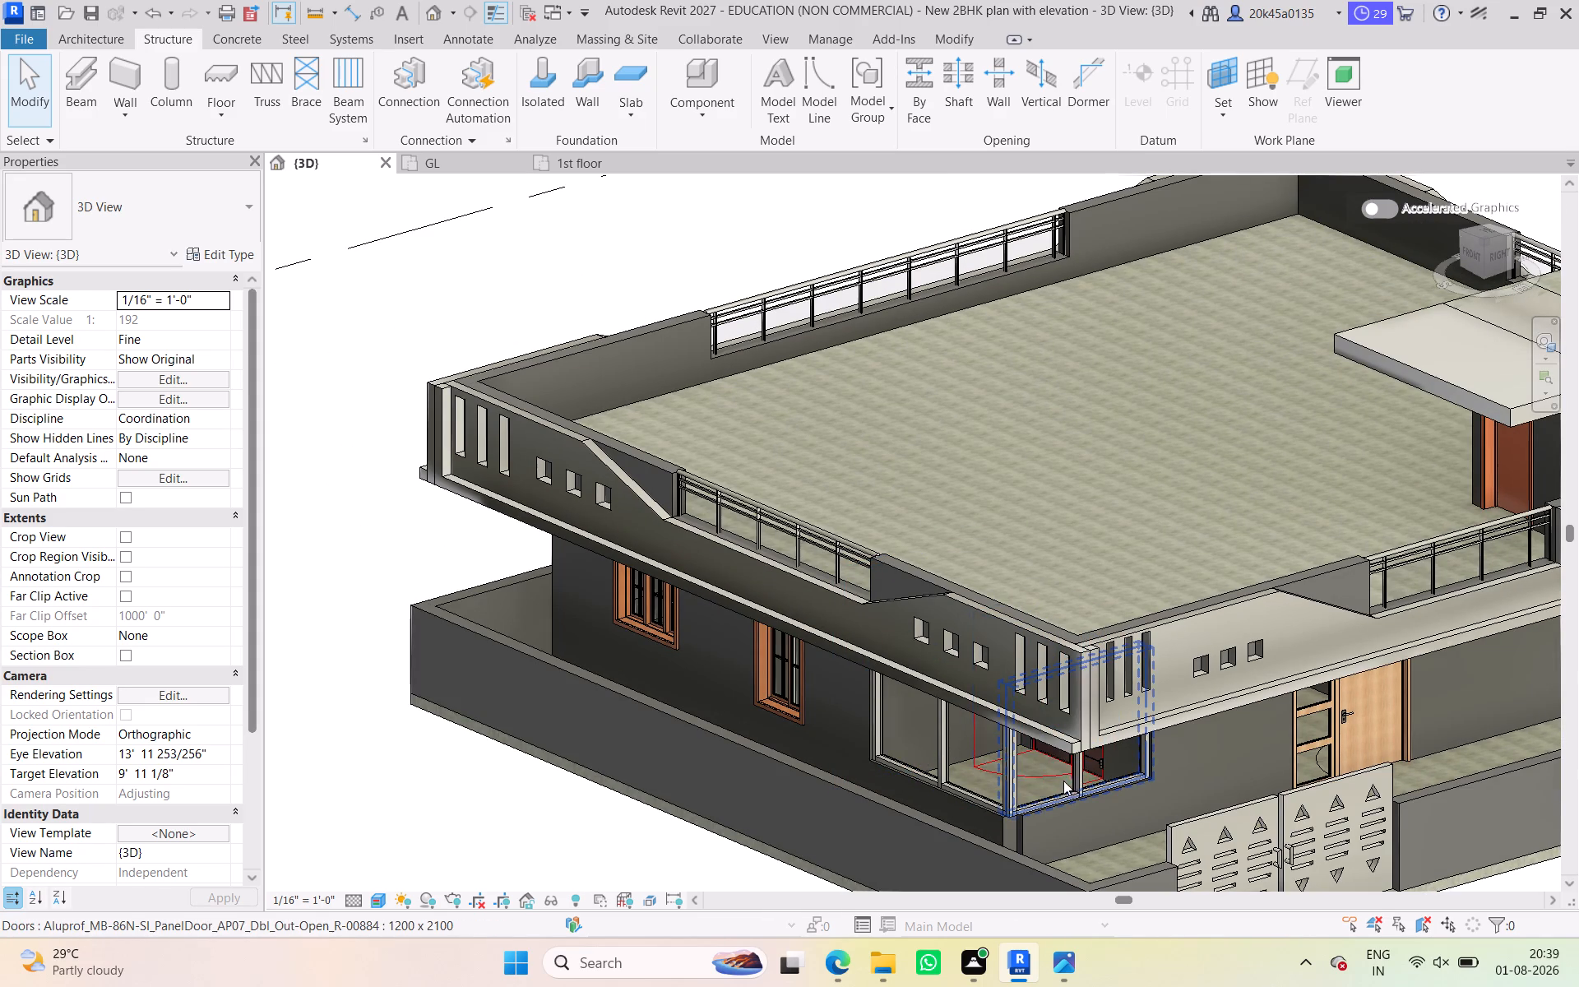
pyautogui.scroll(-2, 1061, 781)
pyautogui.moveTo(1050, 776); pyautogui.dragTo(1004, 713, button='middle')
pyautogui.click(594, 325)
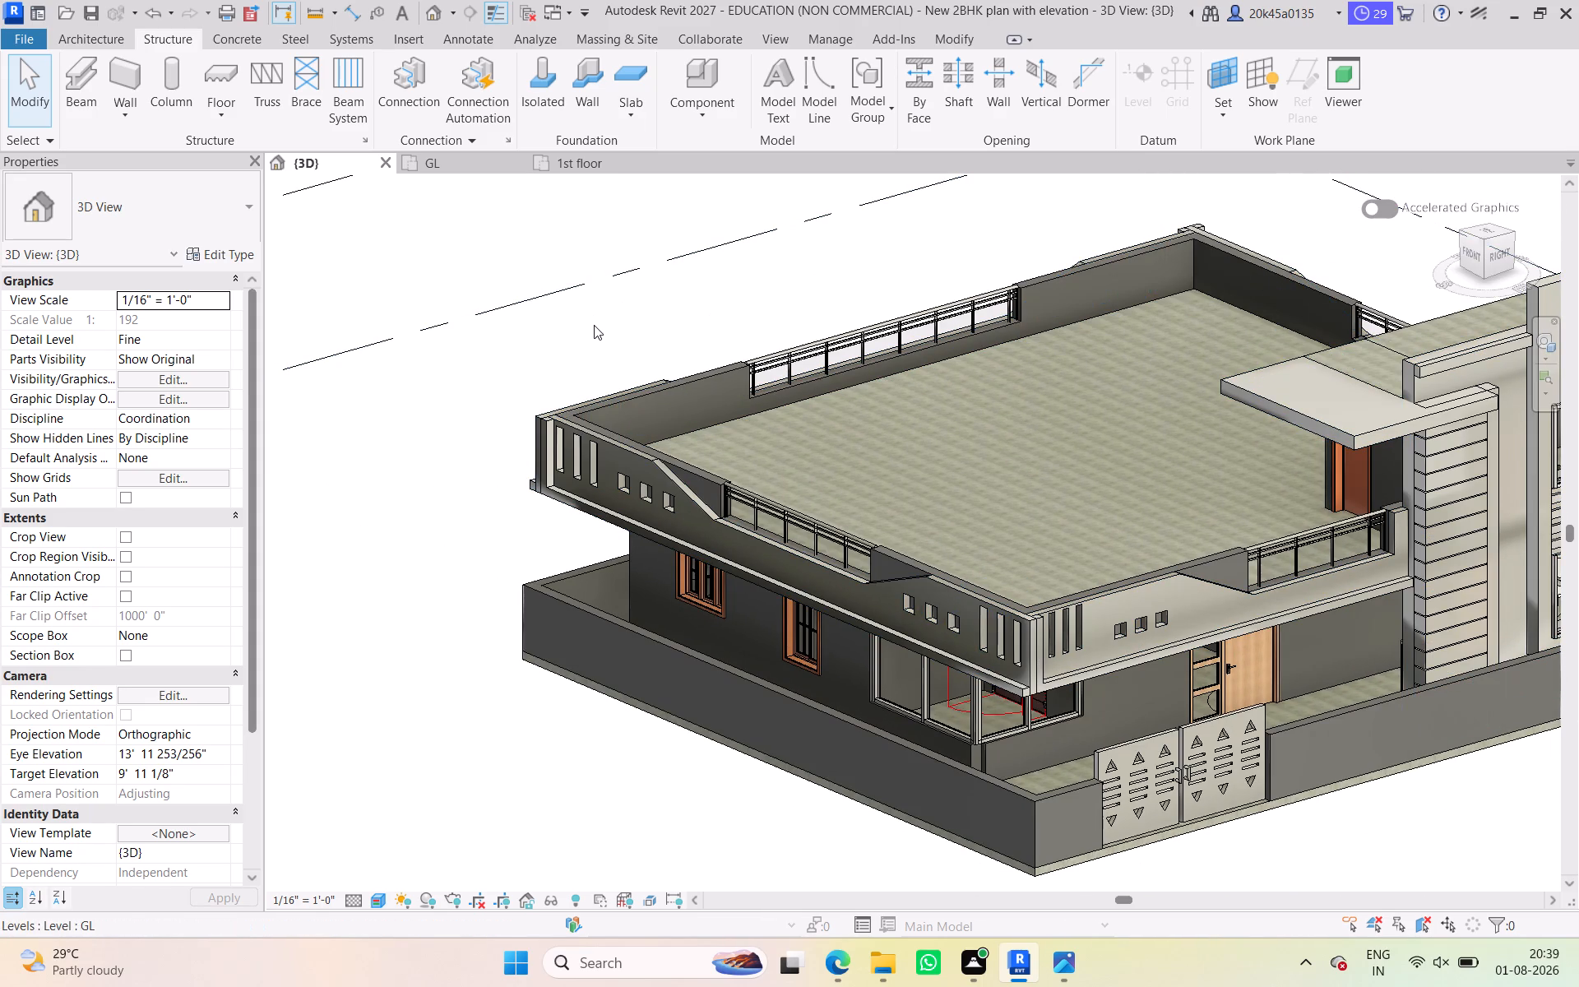
pyautogui.moveTo(1483, 243); pyautogui.dragTo(1490, 224)
pyautogui.scroll(2, 1064, 593)
pyautogui.moveTo(1063, 593); pyautogui.dragTo(1055, 594, button='middle')
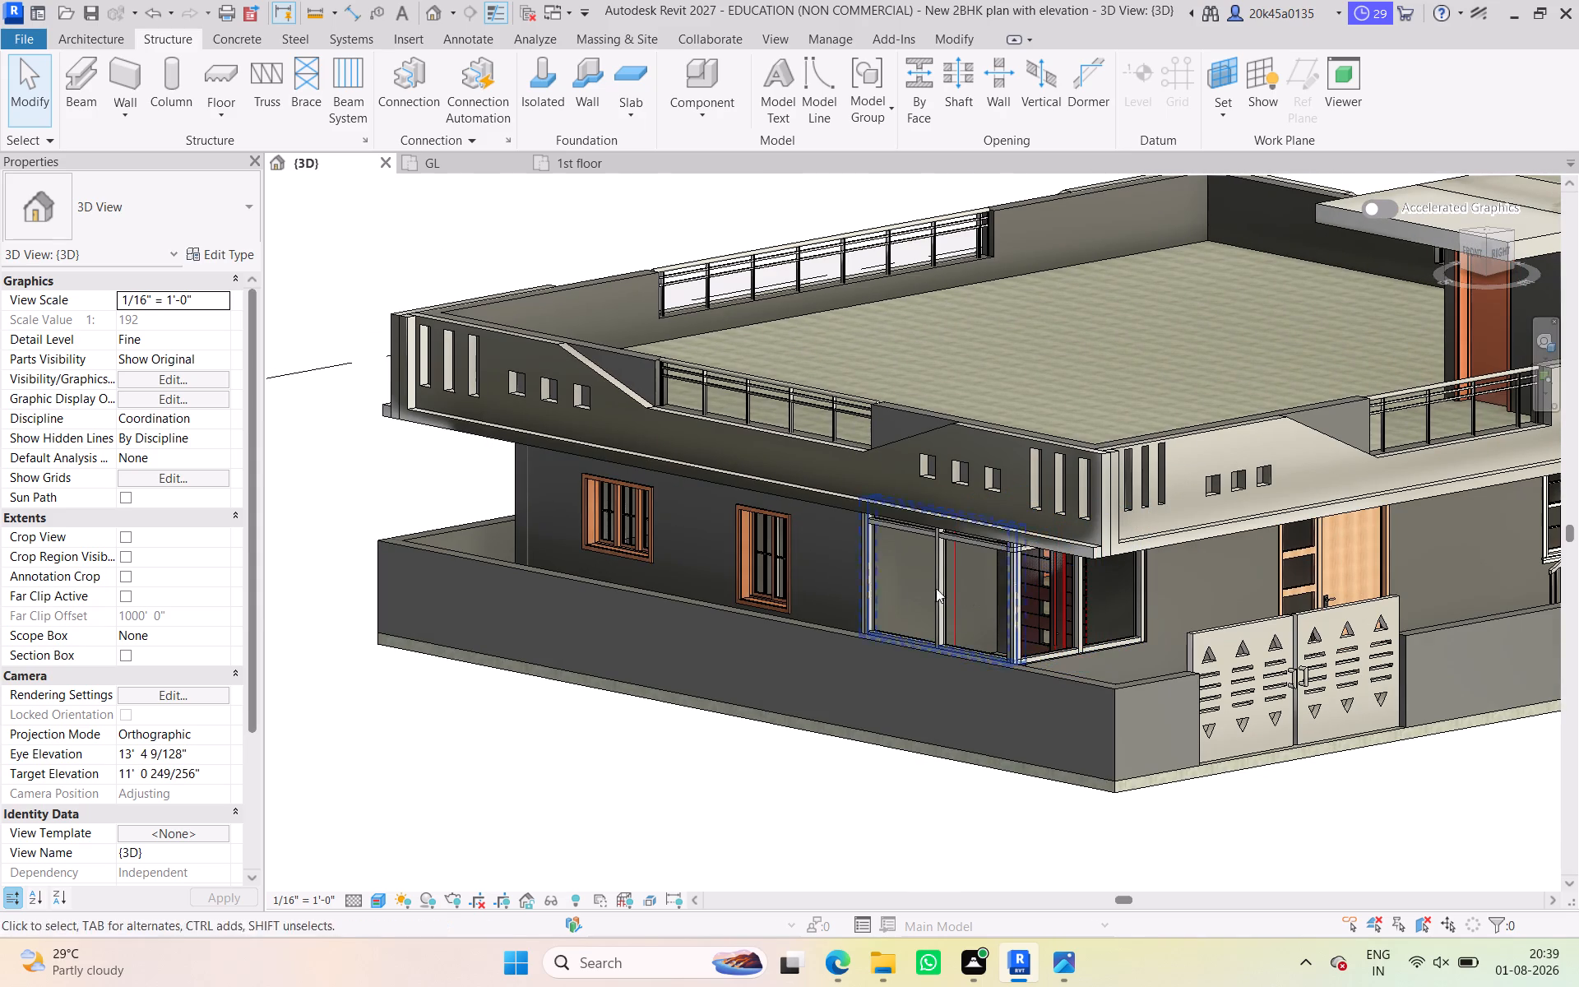
pyautogui.click(352, 728)
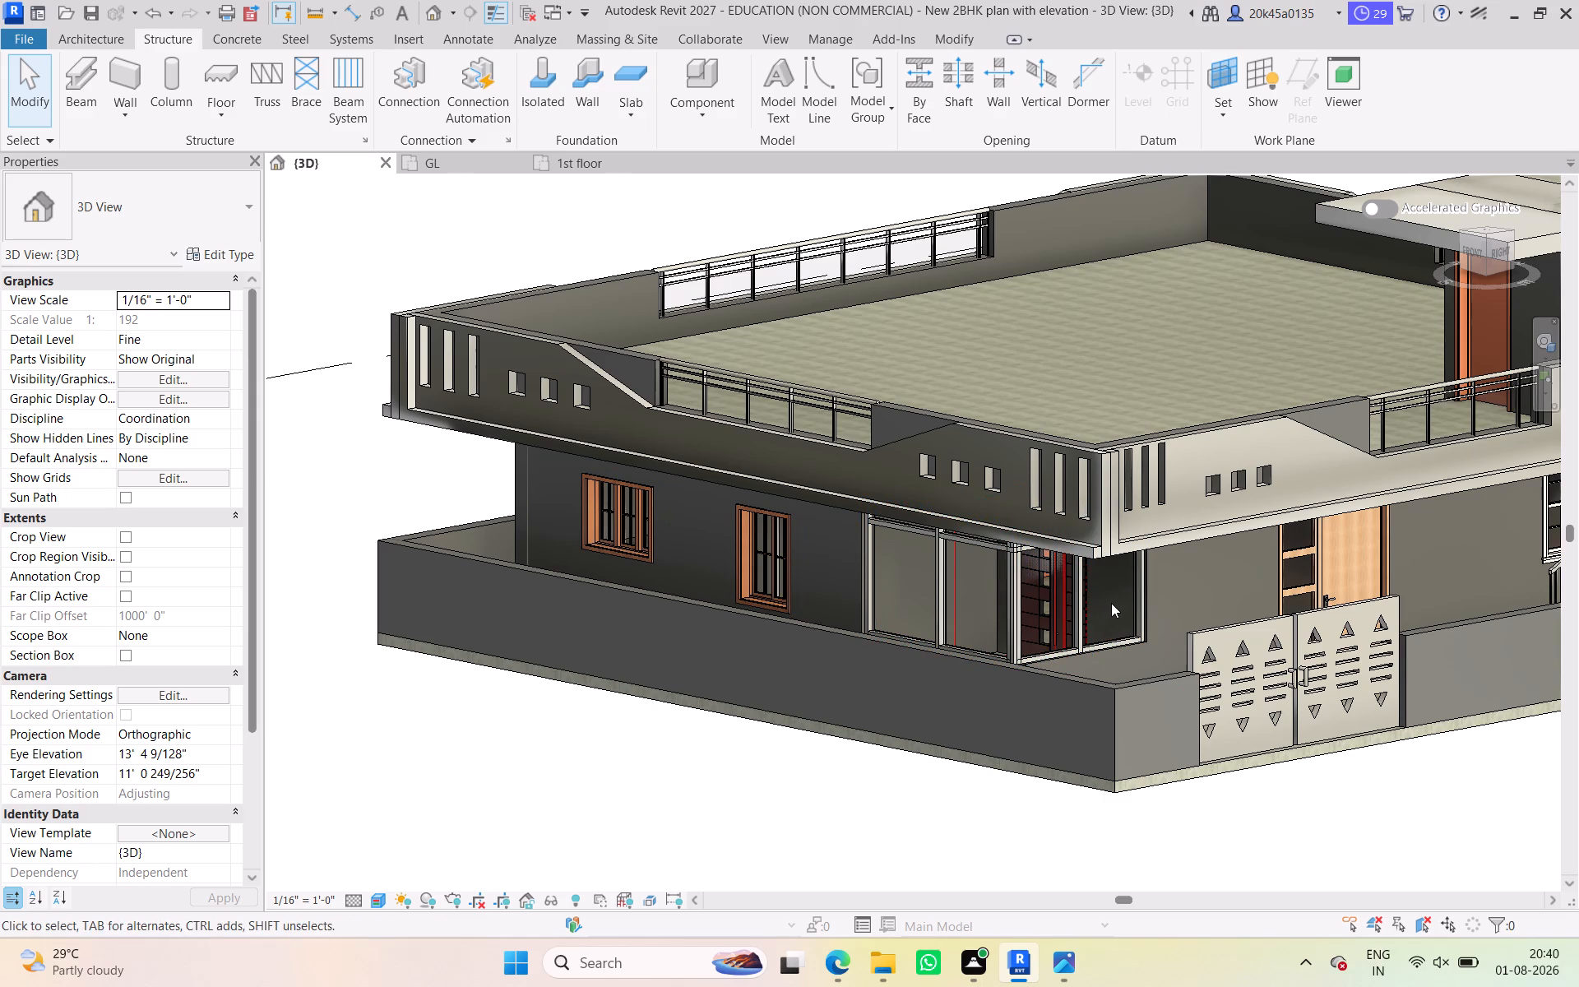
# Examine the whole house with its compound wall and elevation tower from the front-right corner at a low viewing angle.
pyautogui.scroll(-1, 1178, 621)
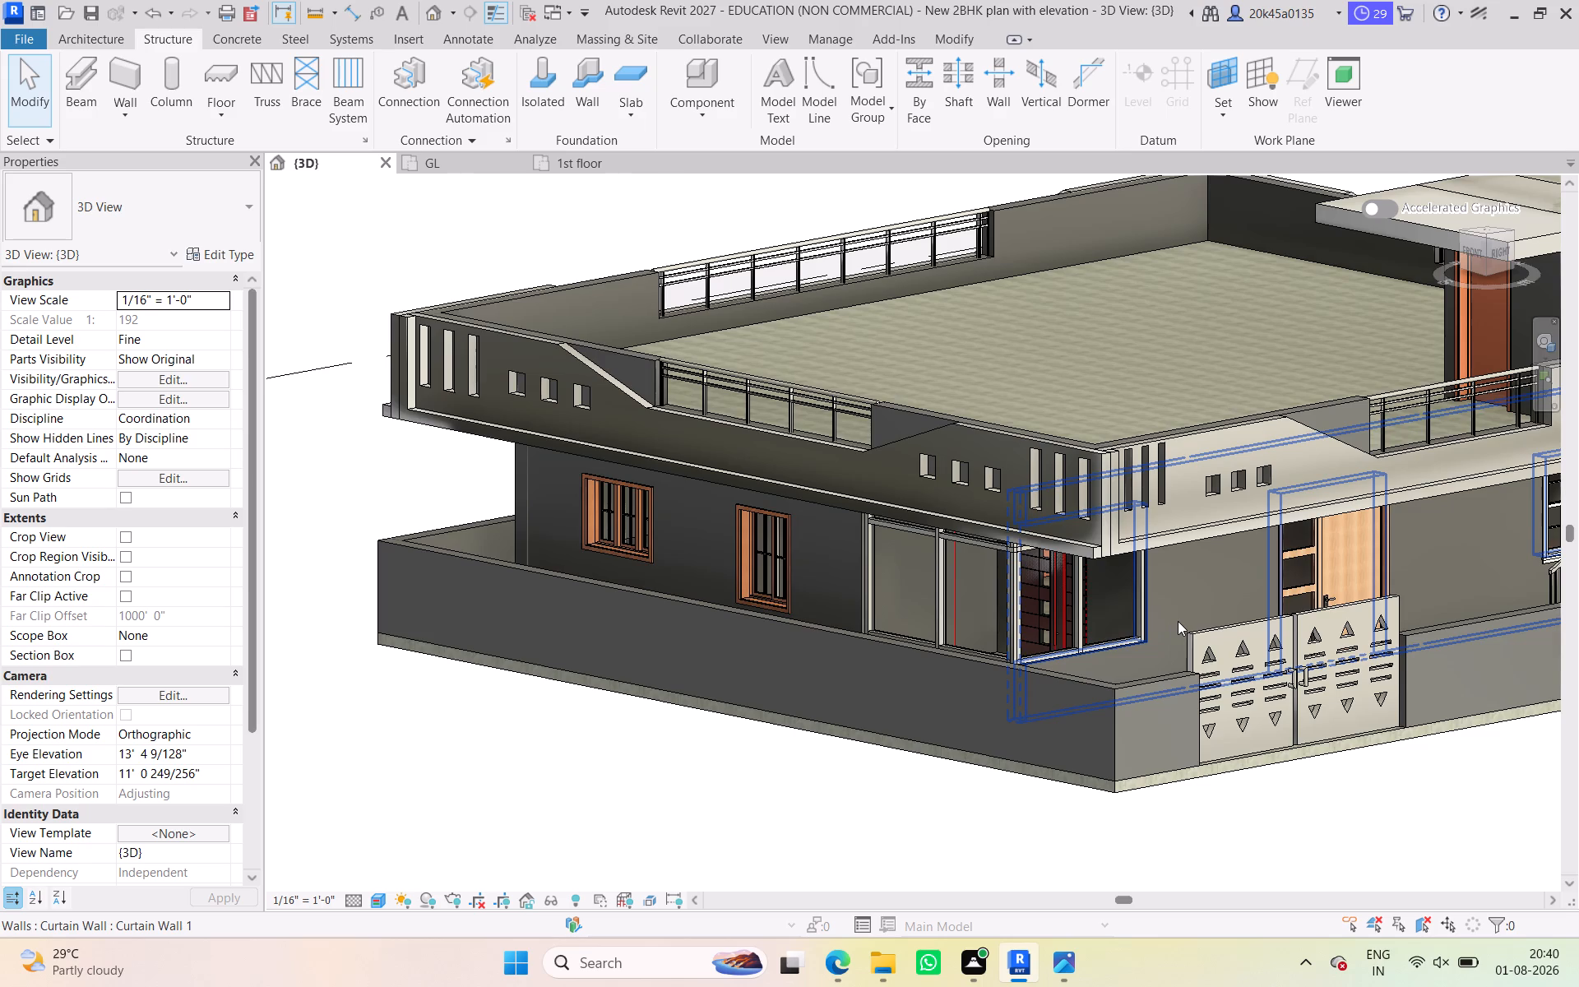
pyautogui.scroll(-2, 1178, 621)
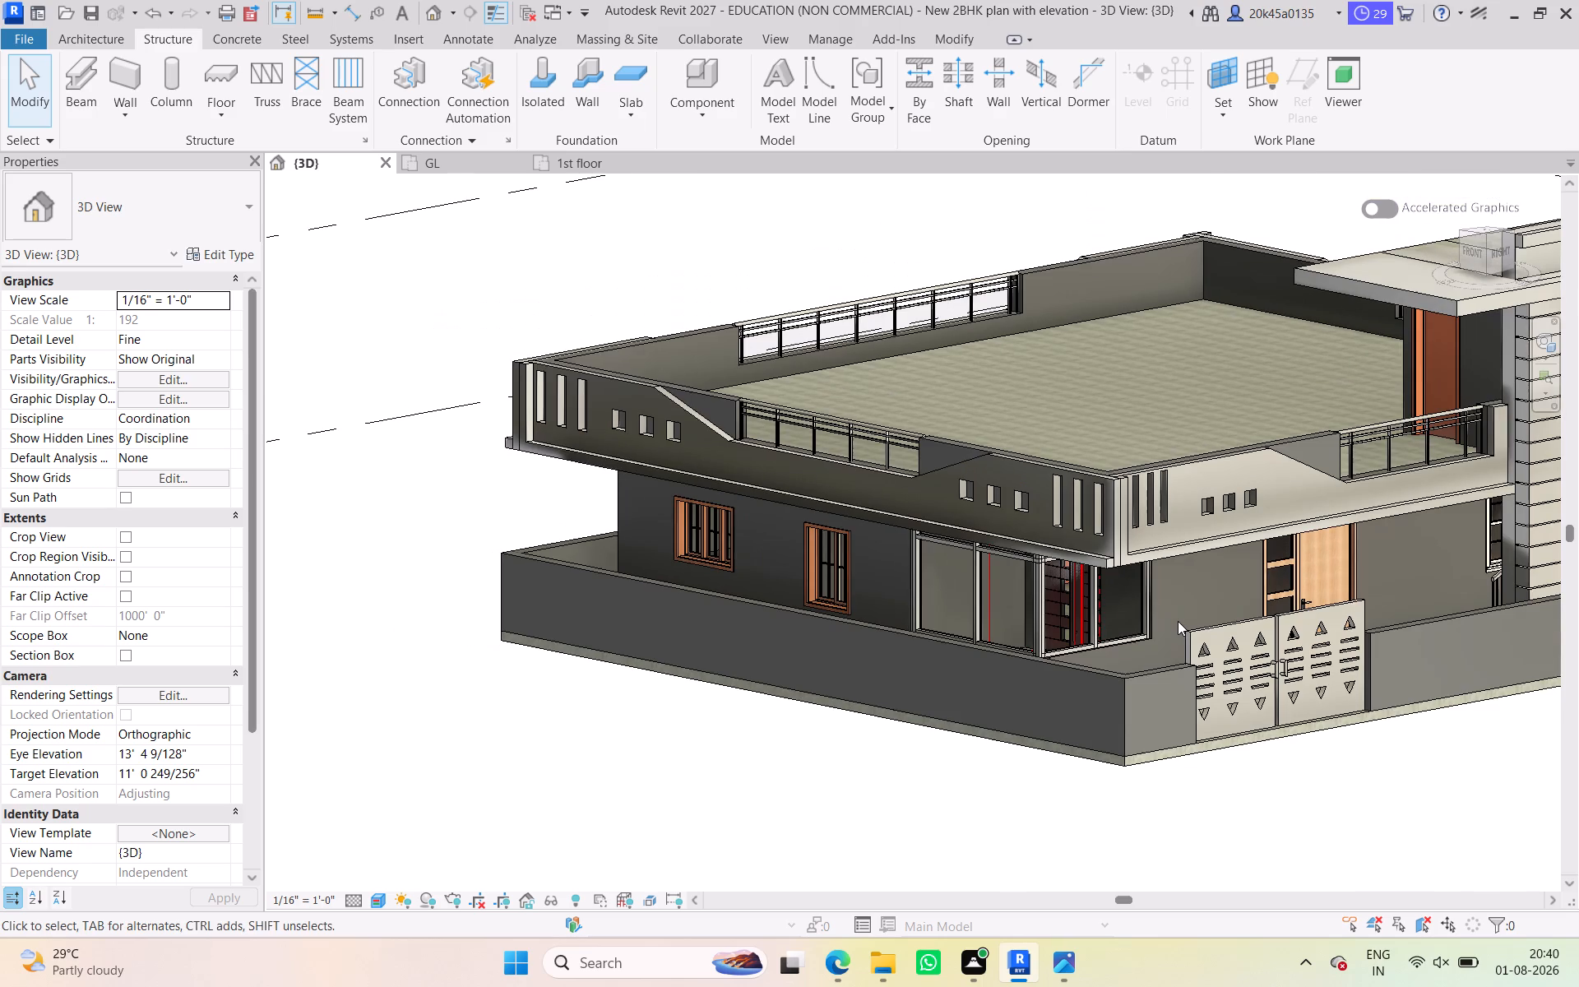
pyautogui.scroll(-3, 1178, 621)
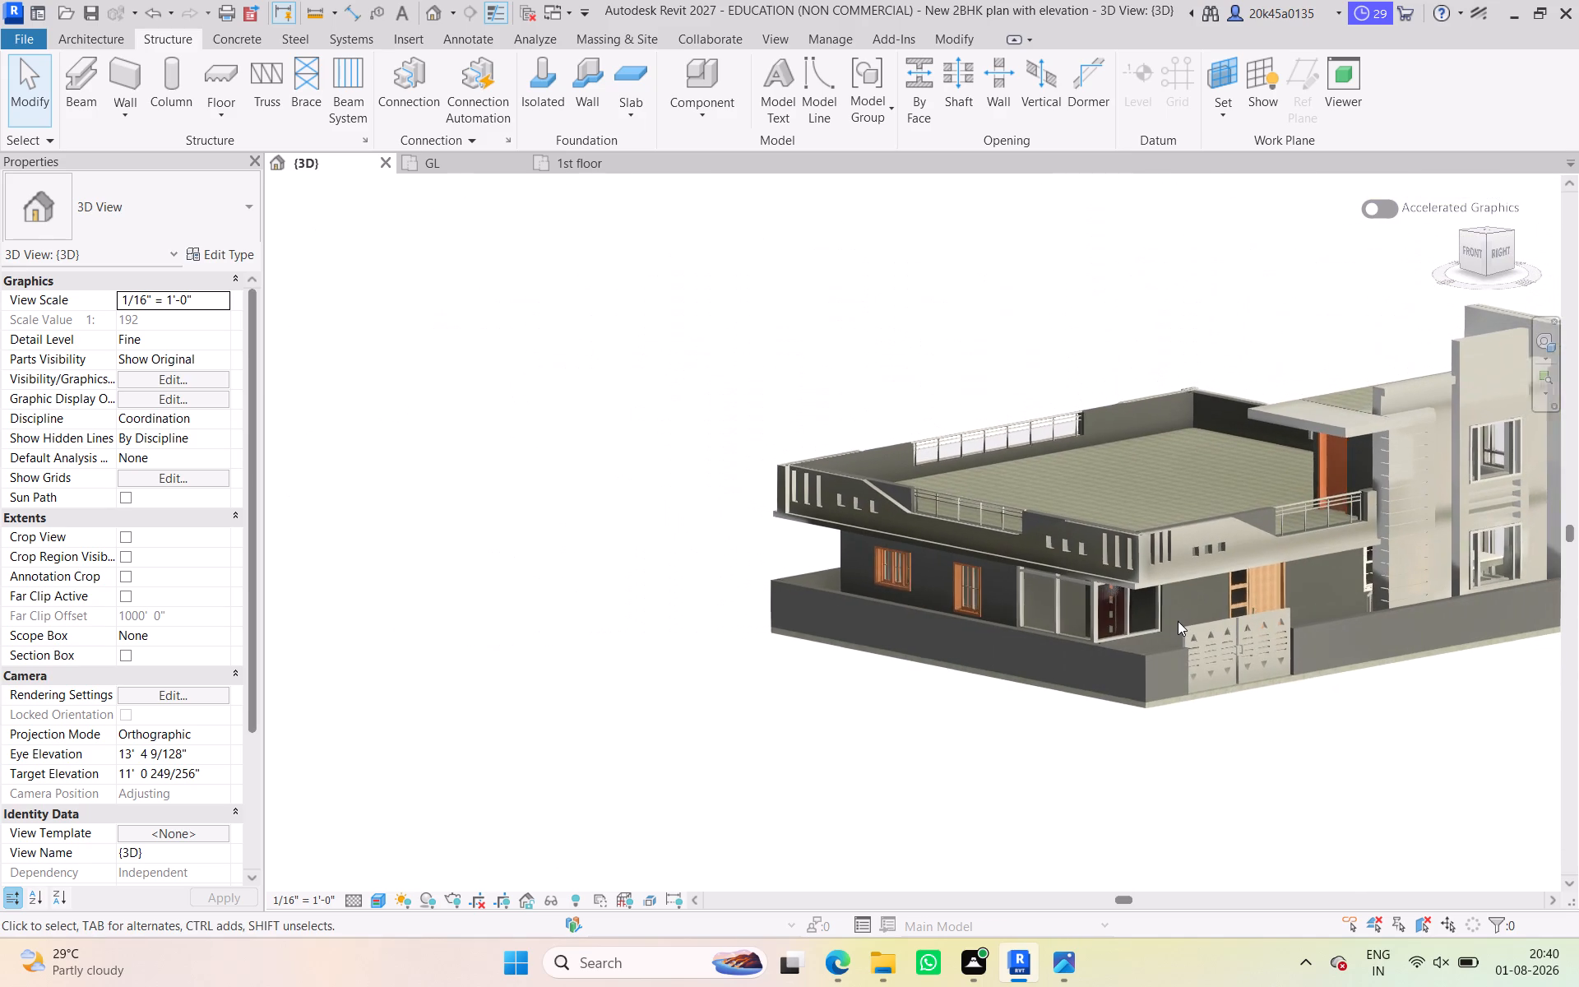
pyautogui.scroll(-1, 1178, 621)
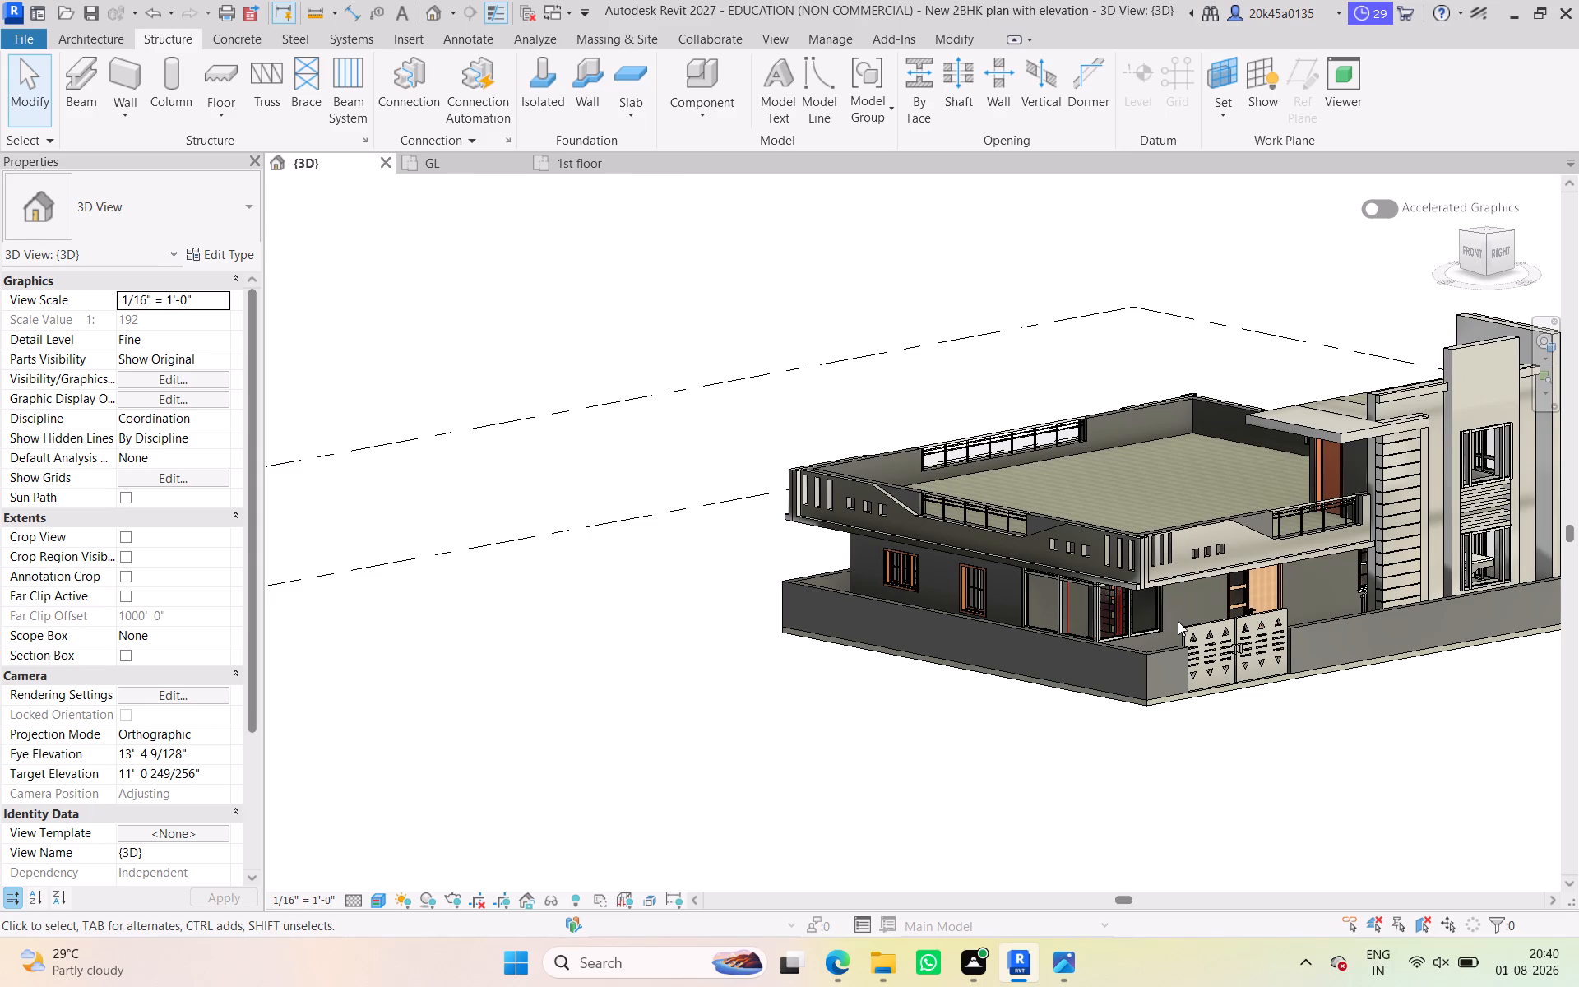
pyautogui.scroll(-2, 1178, 621)
pyautogui.scroll(-4, 888, 652)
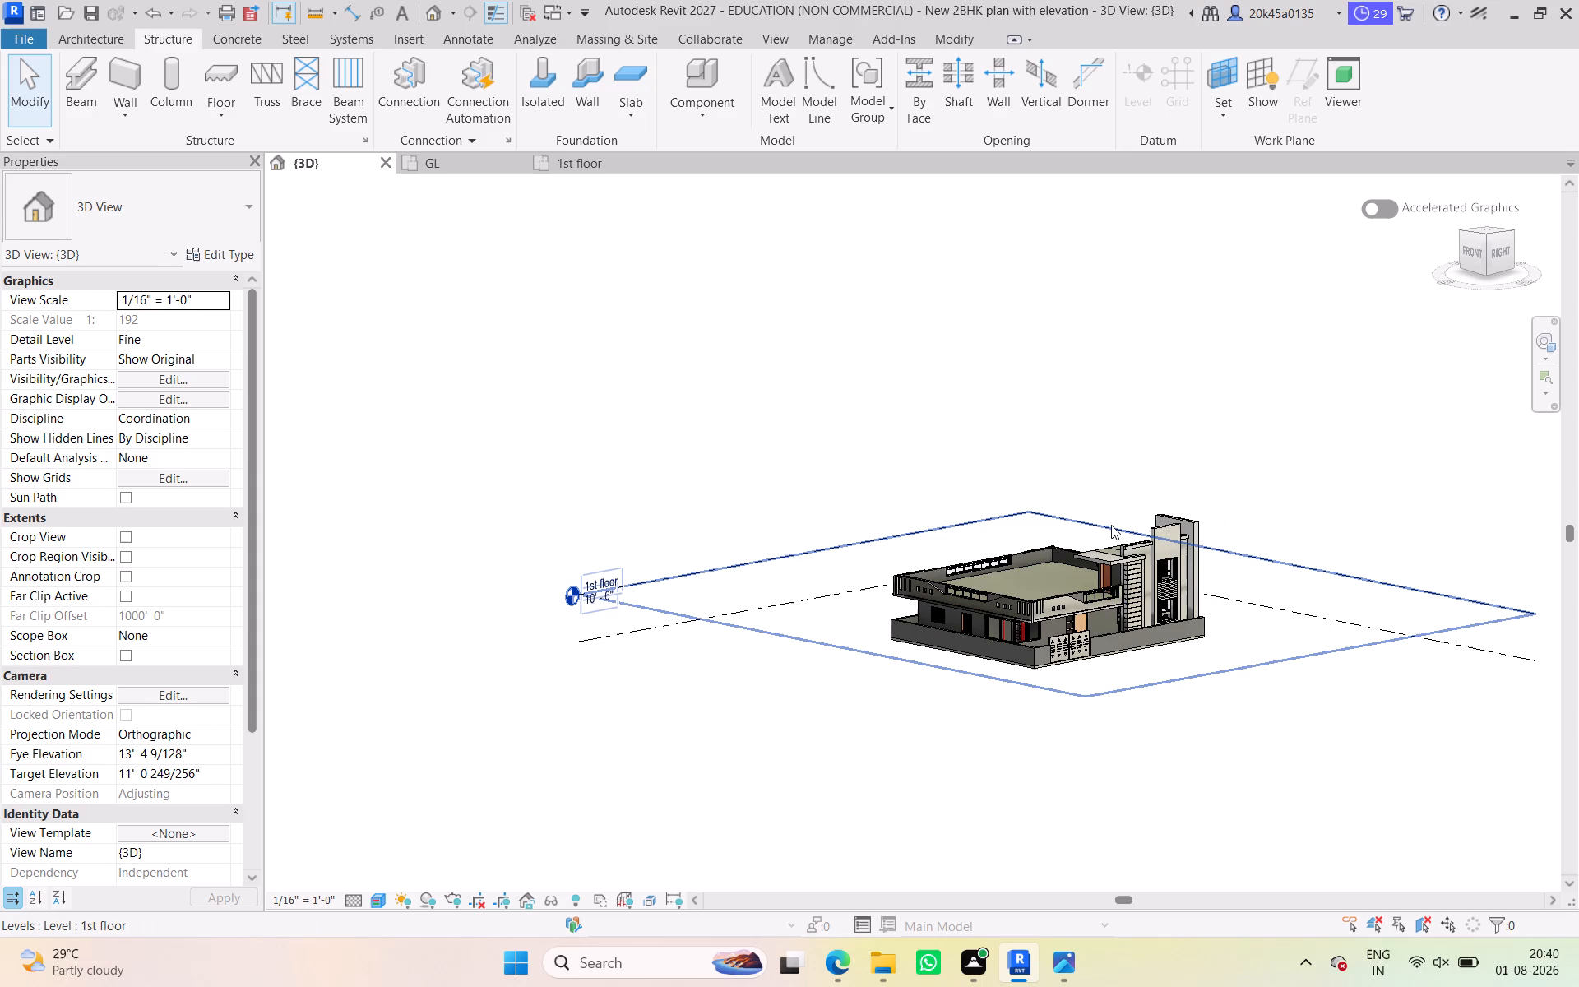
pyautogui.scroll(4, 1016, 610)
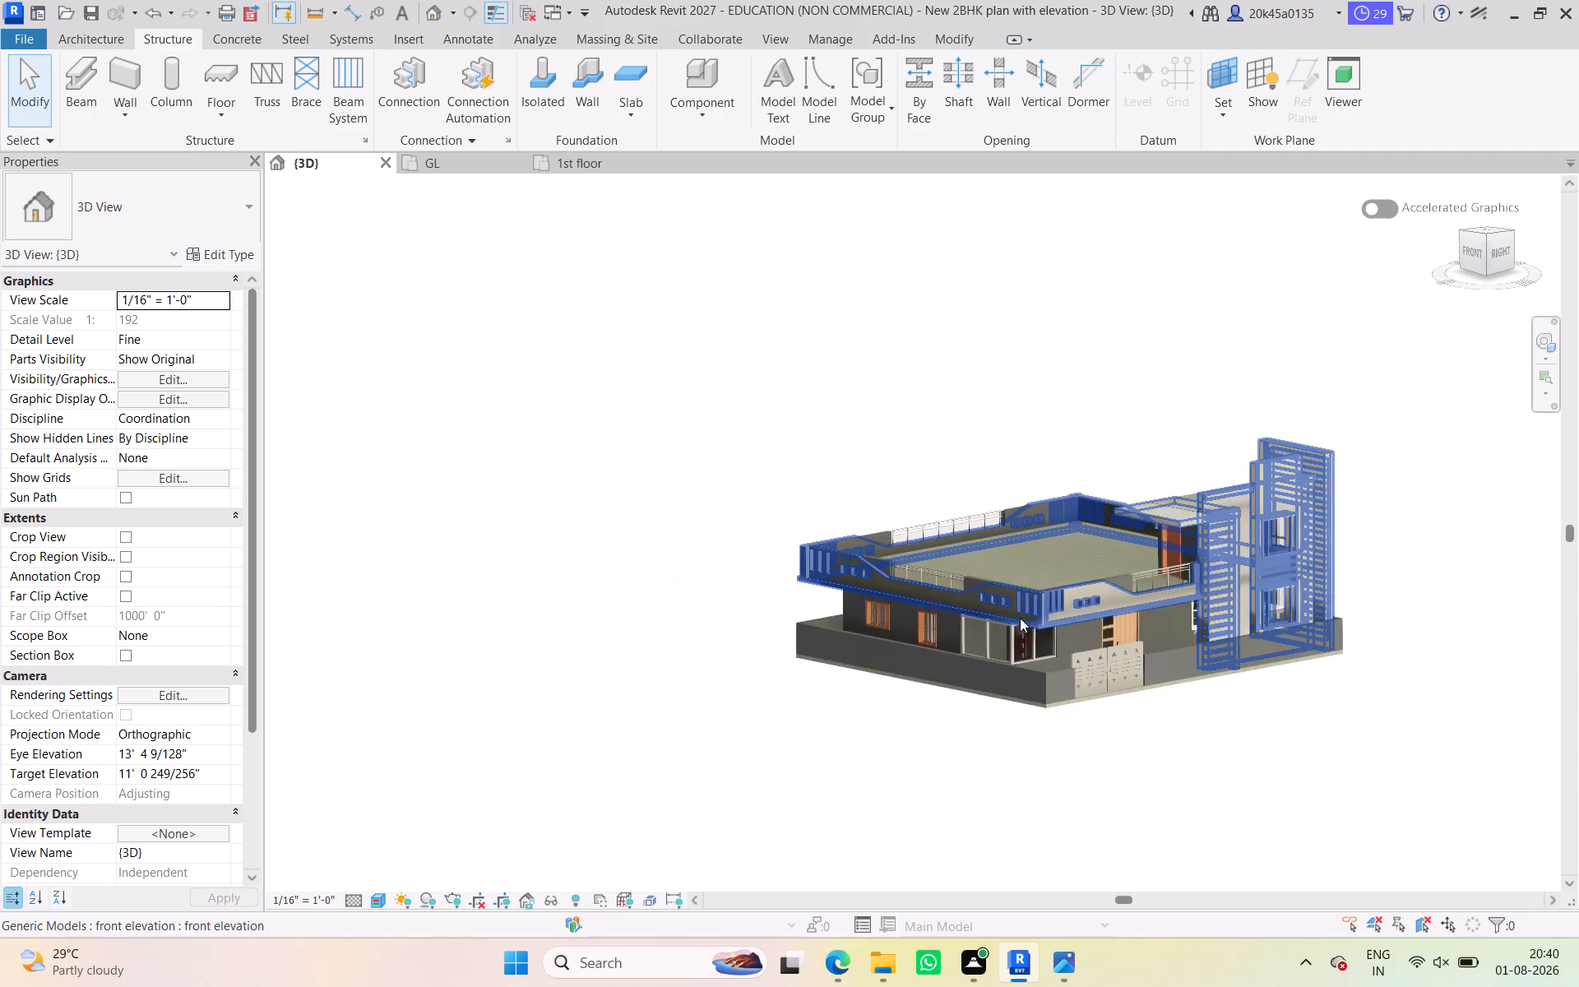
pyautogui.moveTo(1024, 619); pyautogui.dragTo(693, 650, button='middle')
pyautogui.scroll(3, 729, 685)
pyautogui.moveTo(729, 686); pyautogui.dragTo(897, 724, button='middle')
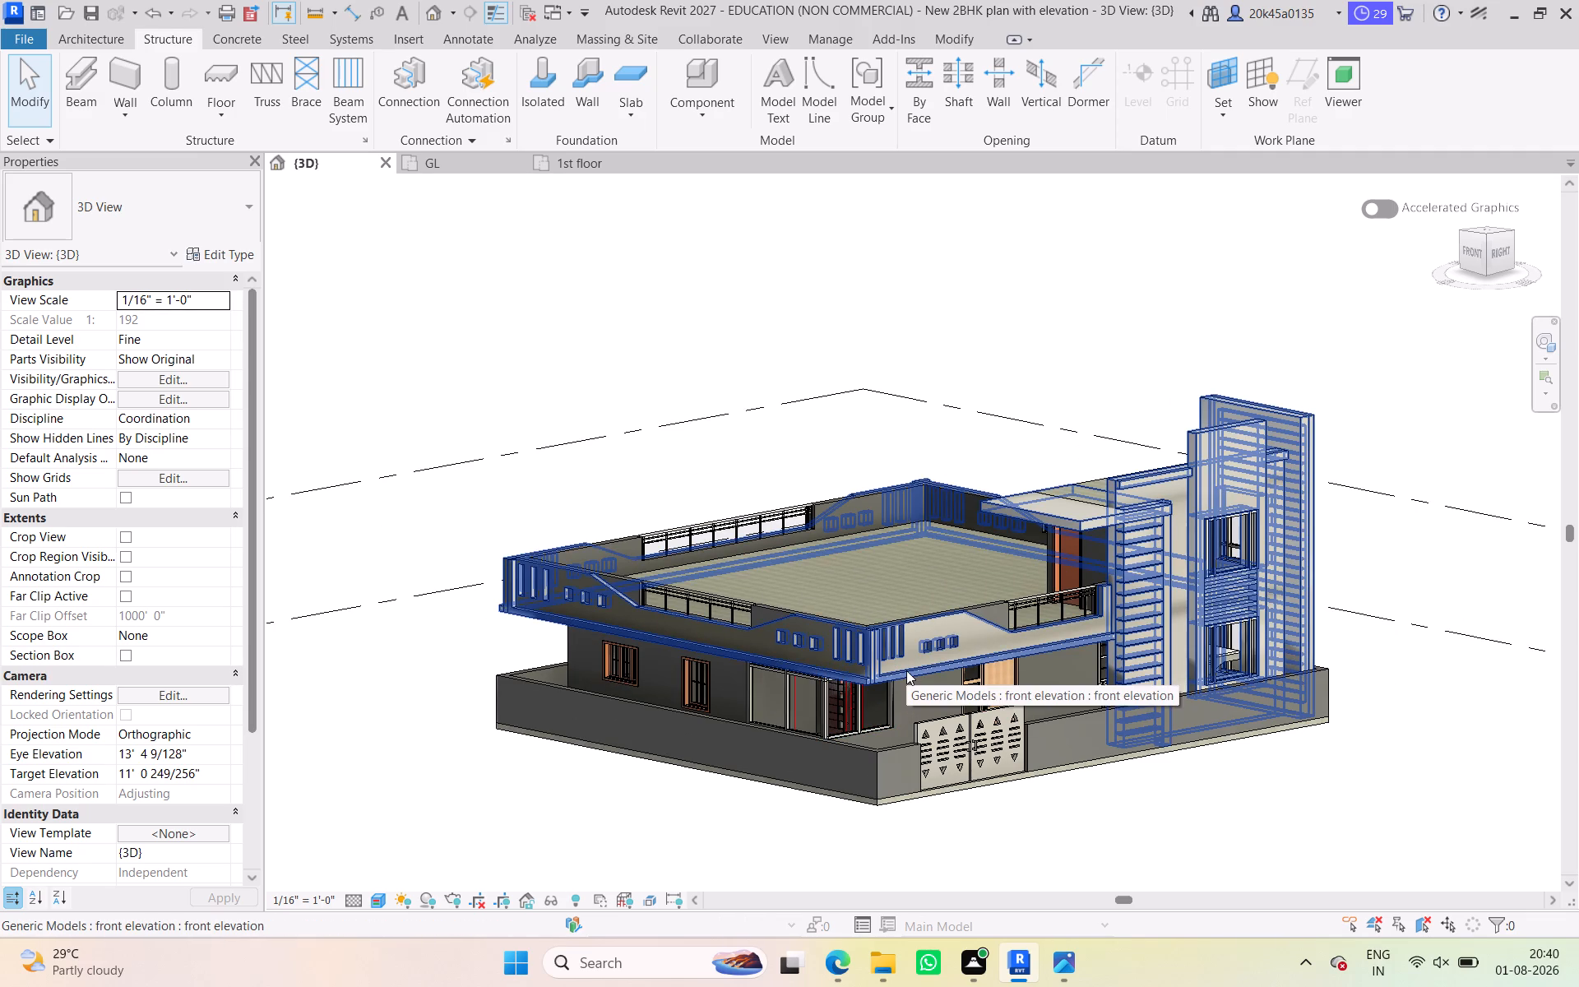
pyautogui.click(1363, 561)
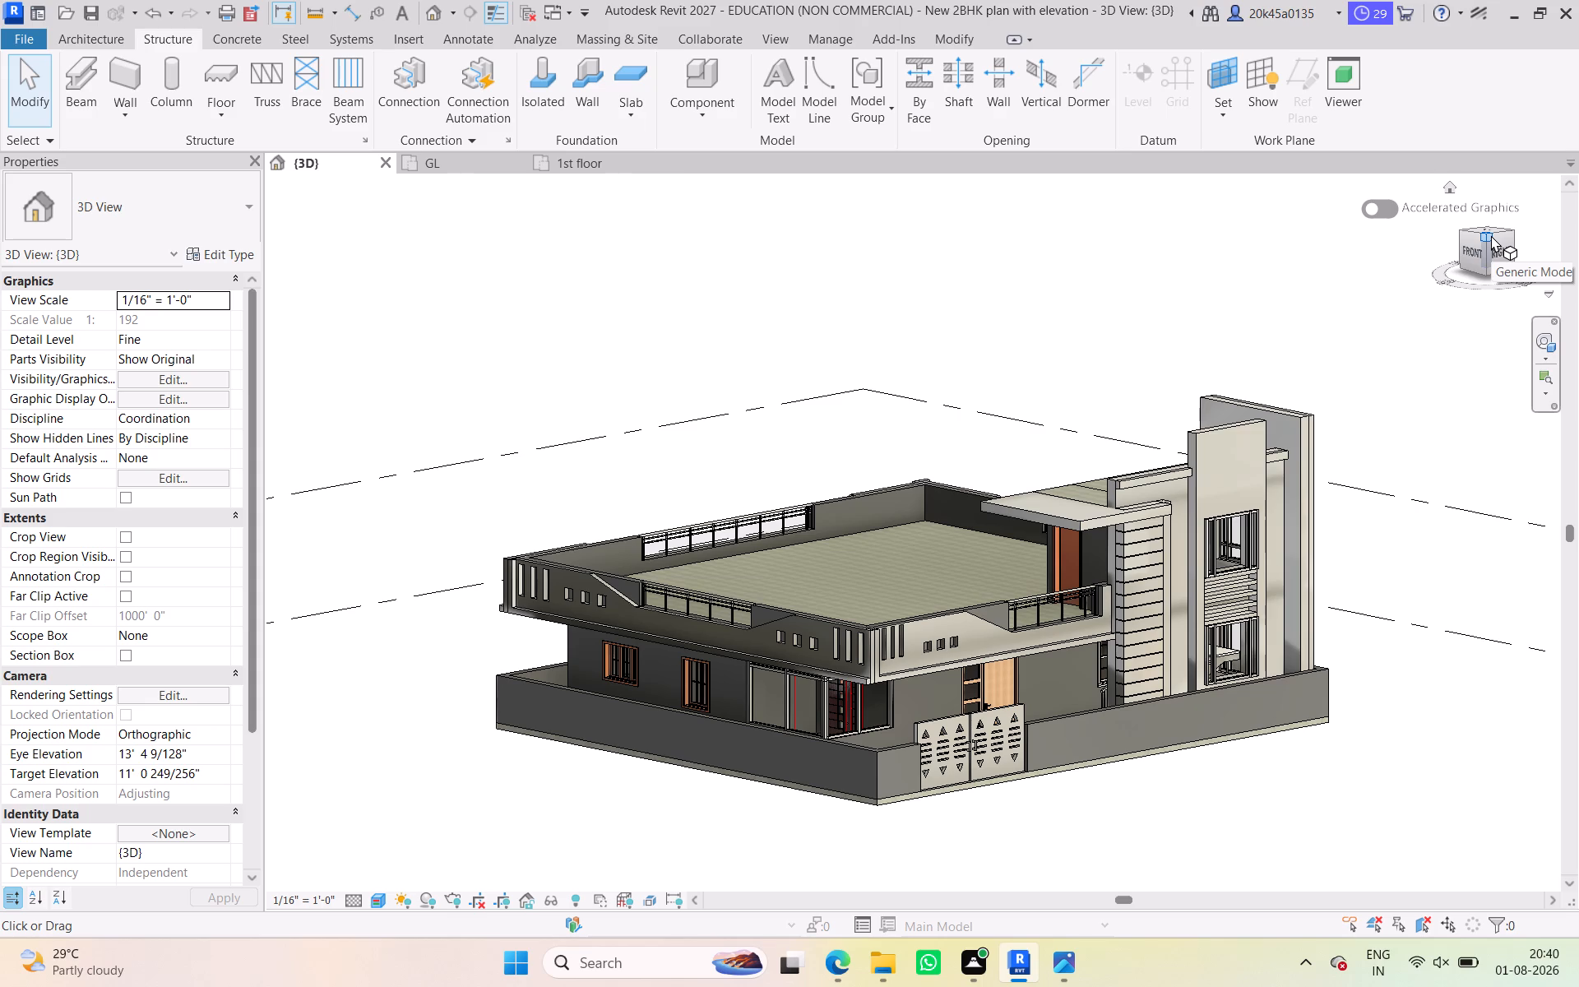
# Compare the roof terrace, gate side and elevation tower from the front-right corner at raised and near-level viewing angles.
pyautogui.moveTo(1491, 235); pyautogui.dragTo(1477, 257)
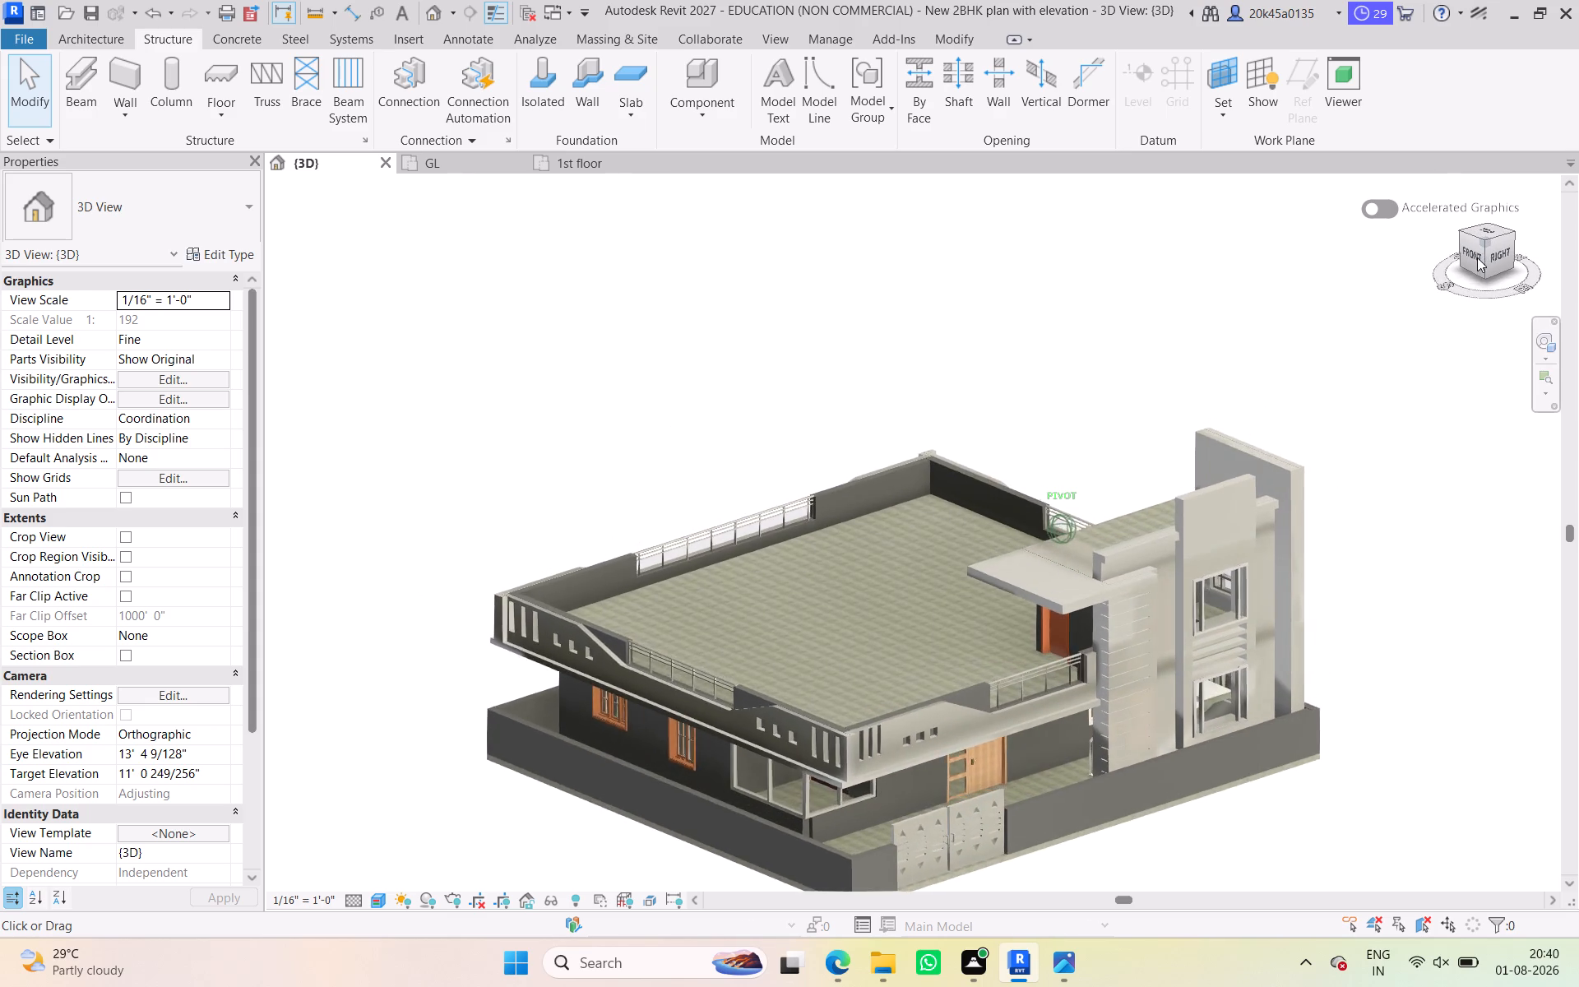
pyautogui.moveTo(1477, 257); pyautogui.dragTo(1461, 257)
pyautogui.click(1296, 313)
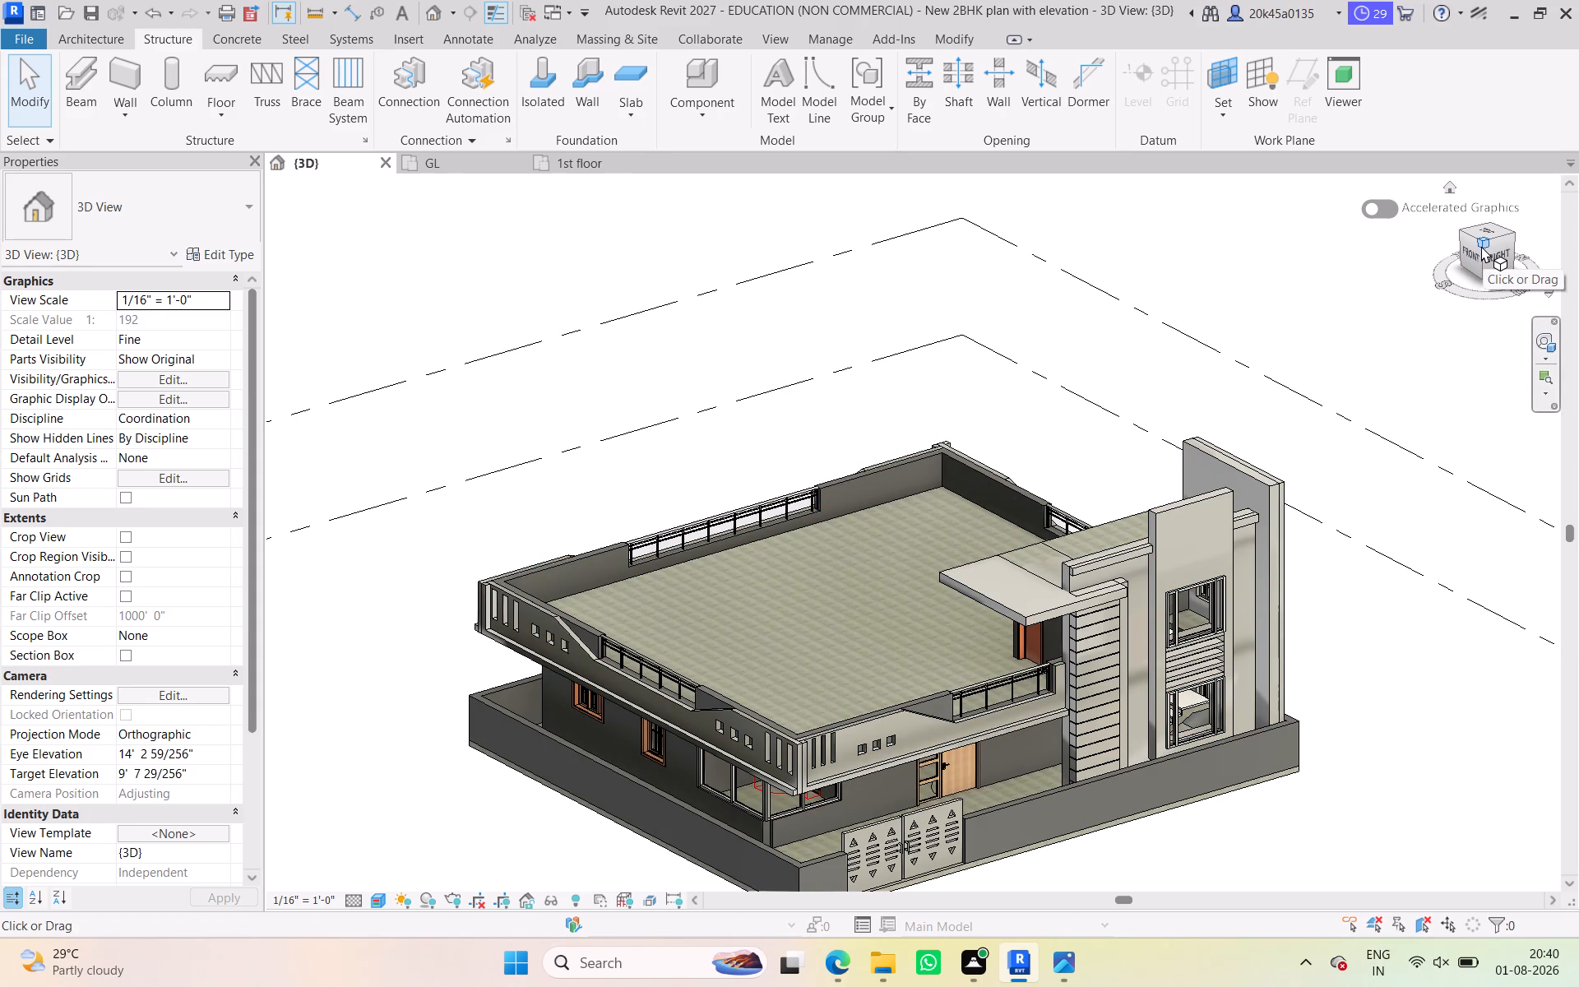
pyautogui.moveTo(1481, 246); pyautogui.dragTo(1505, 223)
pyautogui.scroll(1, 1144, 625)
pyautogui.moveTo(1146, 623); pyautogui.dragTo(1299, 592, button='middle')
pyautogui.scroll(1, 1163, 622)
pyautogui.scroll(-2, 1148, 620)
pyautogui.moveTo(1146, 618); pyautogui.dragTo(1138, 567, button='middle')
pyautogui.scroll(-1, 831, 417)
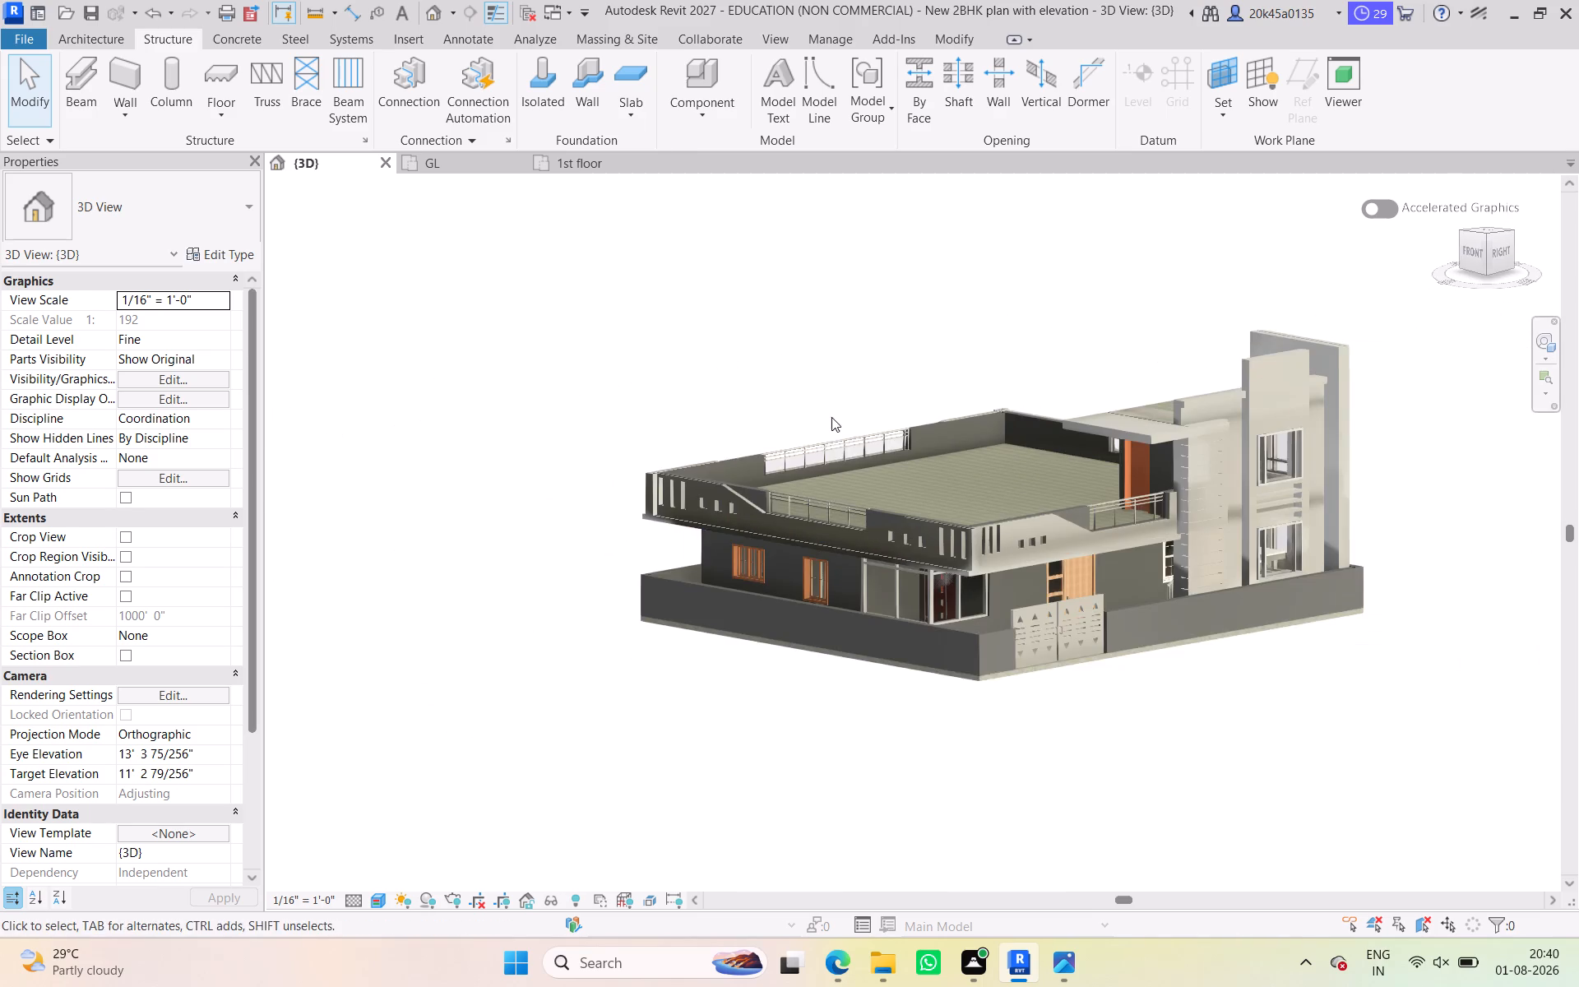
pyautogui.moveTo(831, 419); pyautogui.dragTo(824, 463, button='middle')
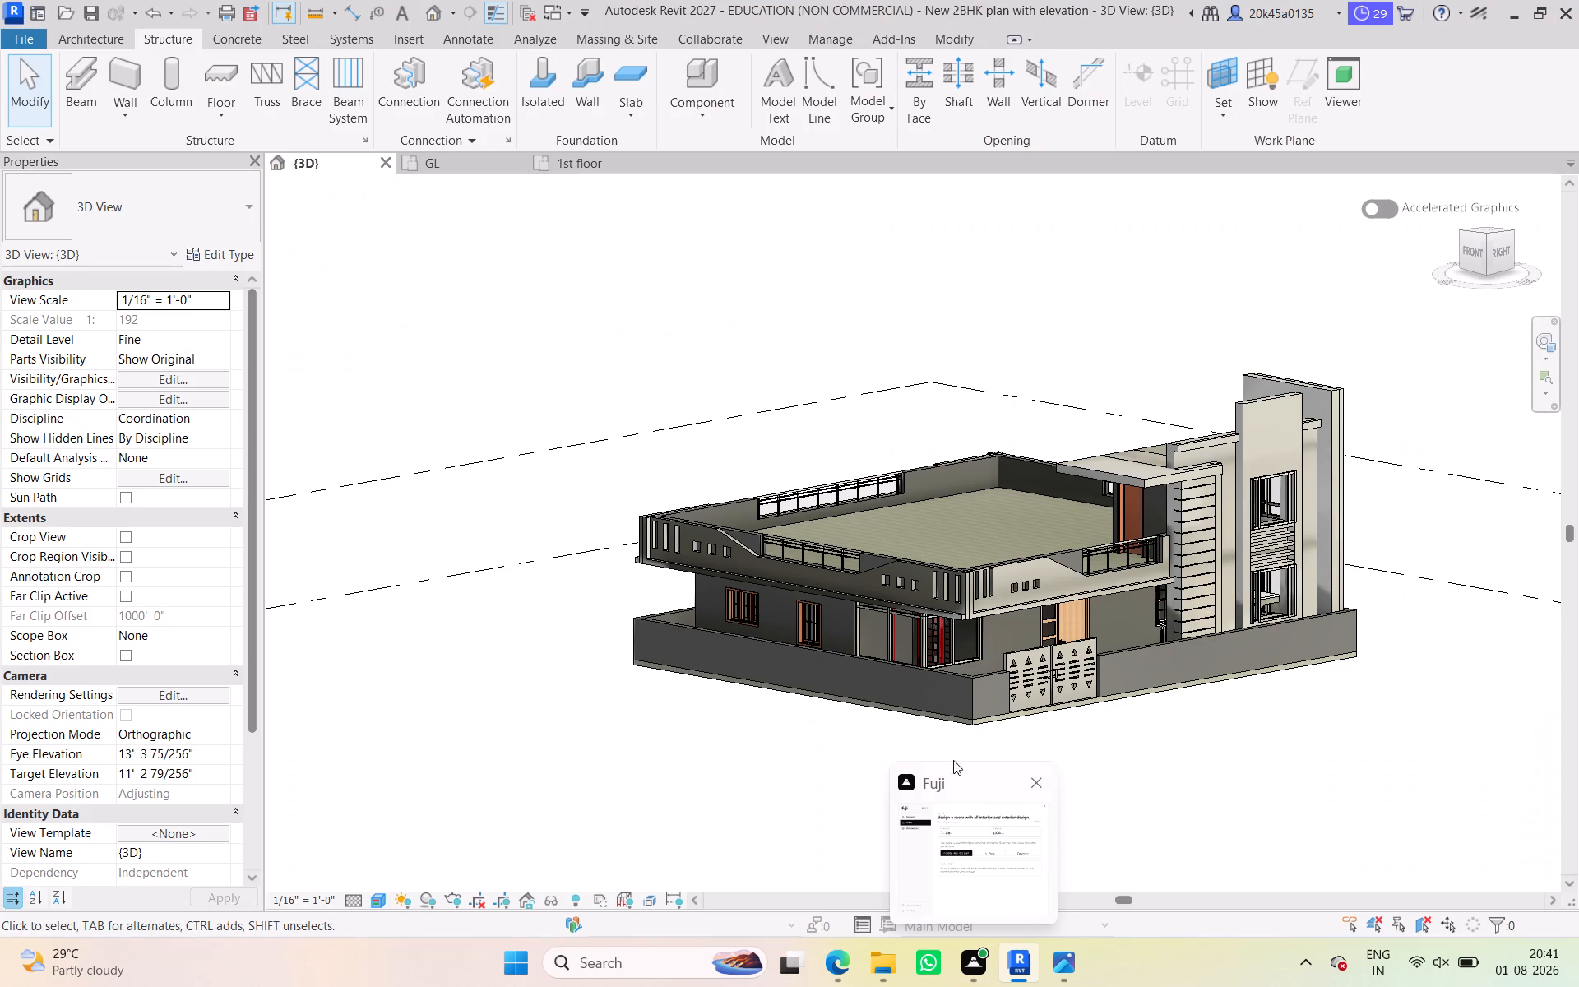
pyautogui.scroll(-2, 719, 433)
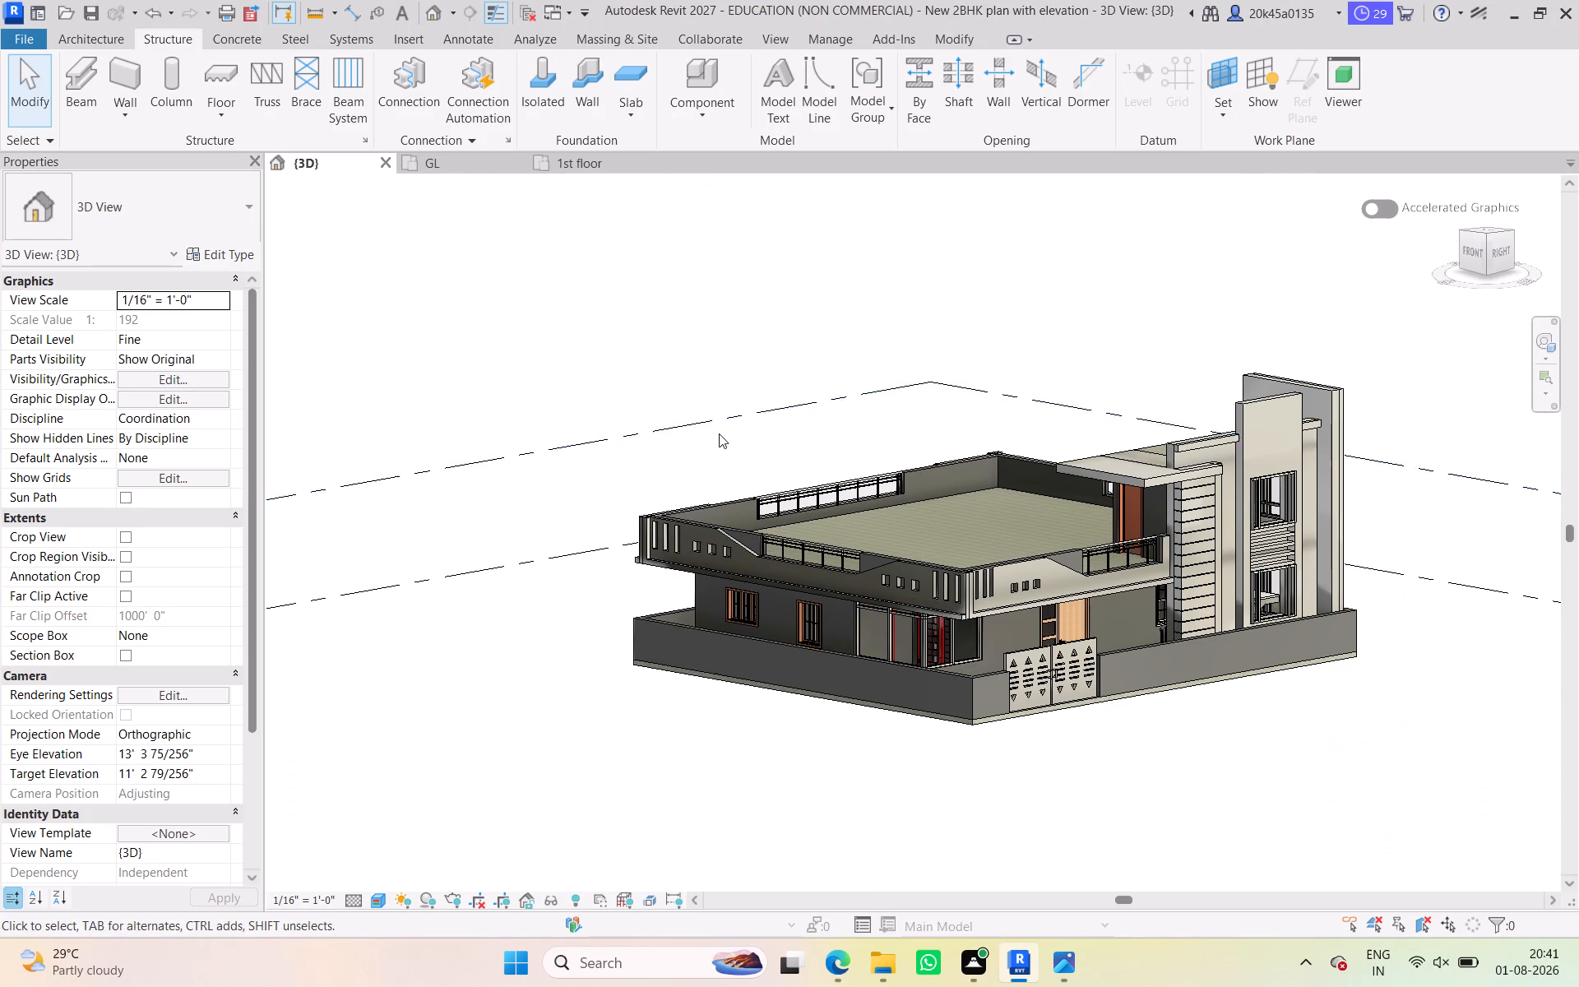
pyautogui.moveTo(719, 433); pyautogui.dragTo(735, 419, button='middle')
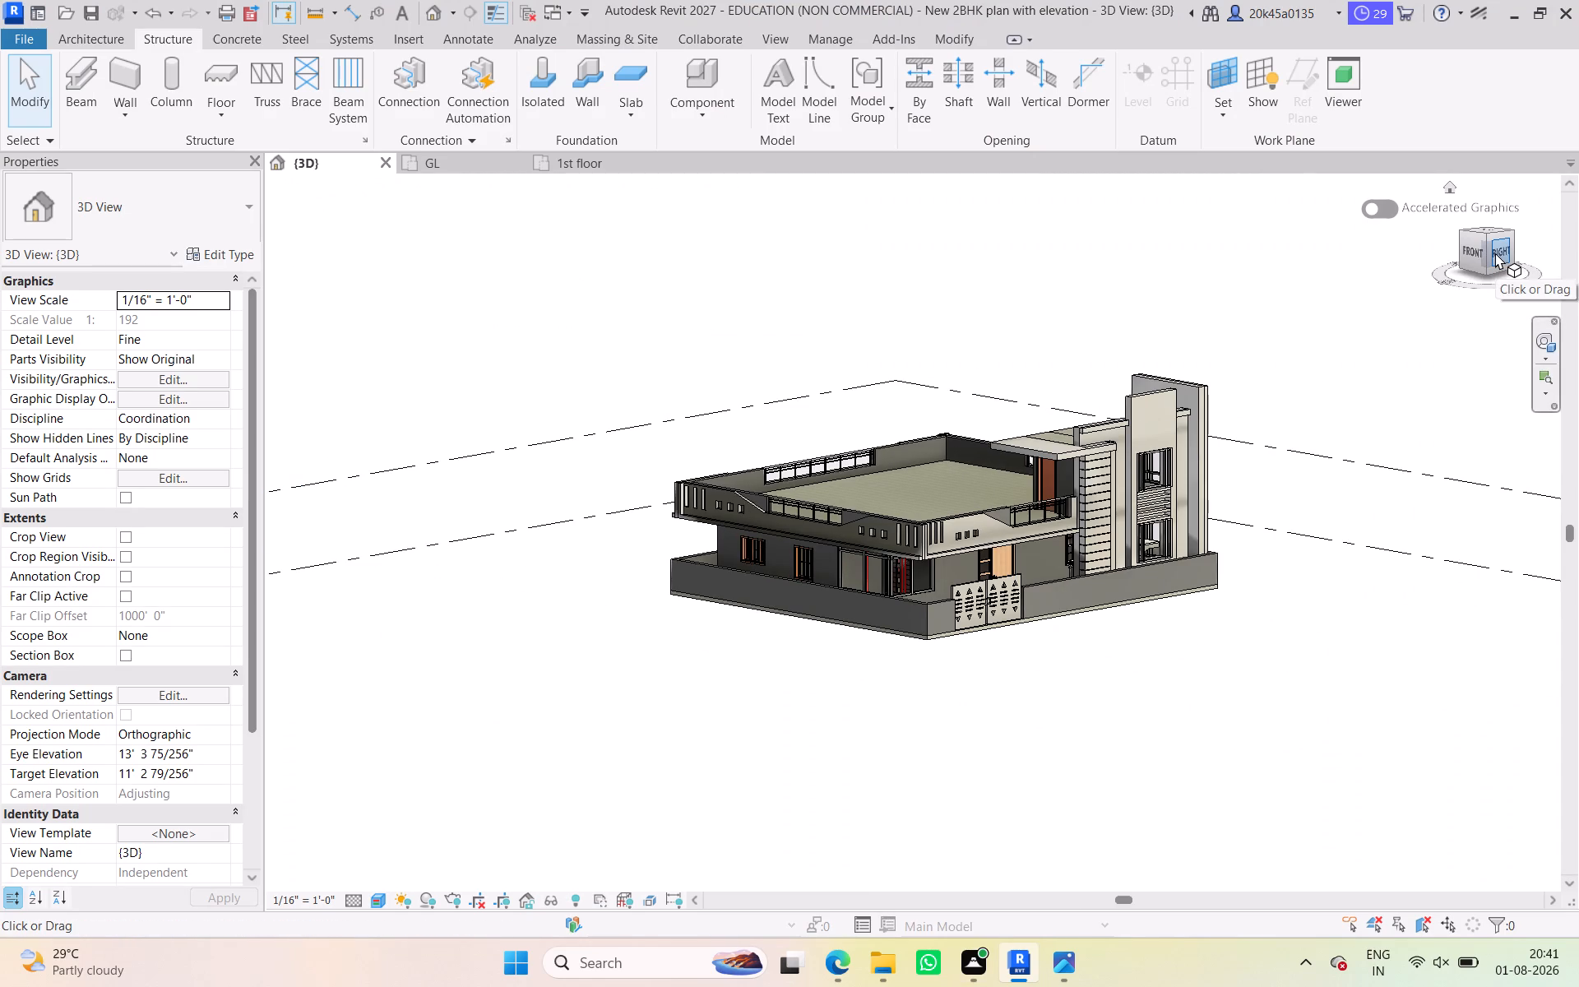
# Examine the whole house from the right-back corner at lower and higher viewing angles, including the roof terrace and rear compound wall.
pyautogui.moveTo(1495, 253); pyautogui.dragTo(1100, 262)
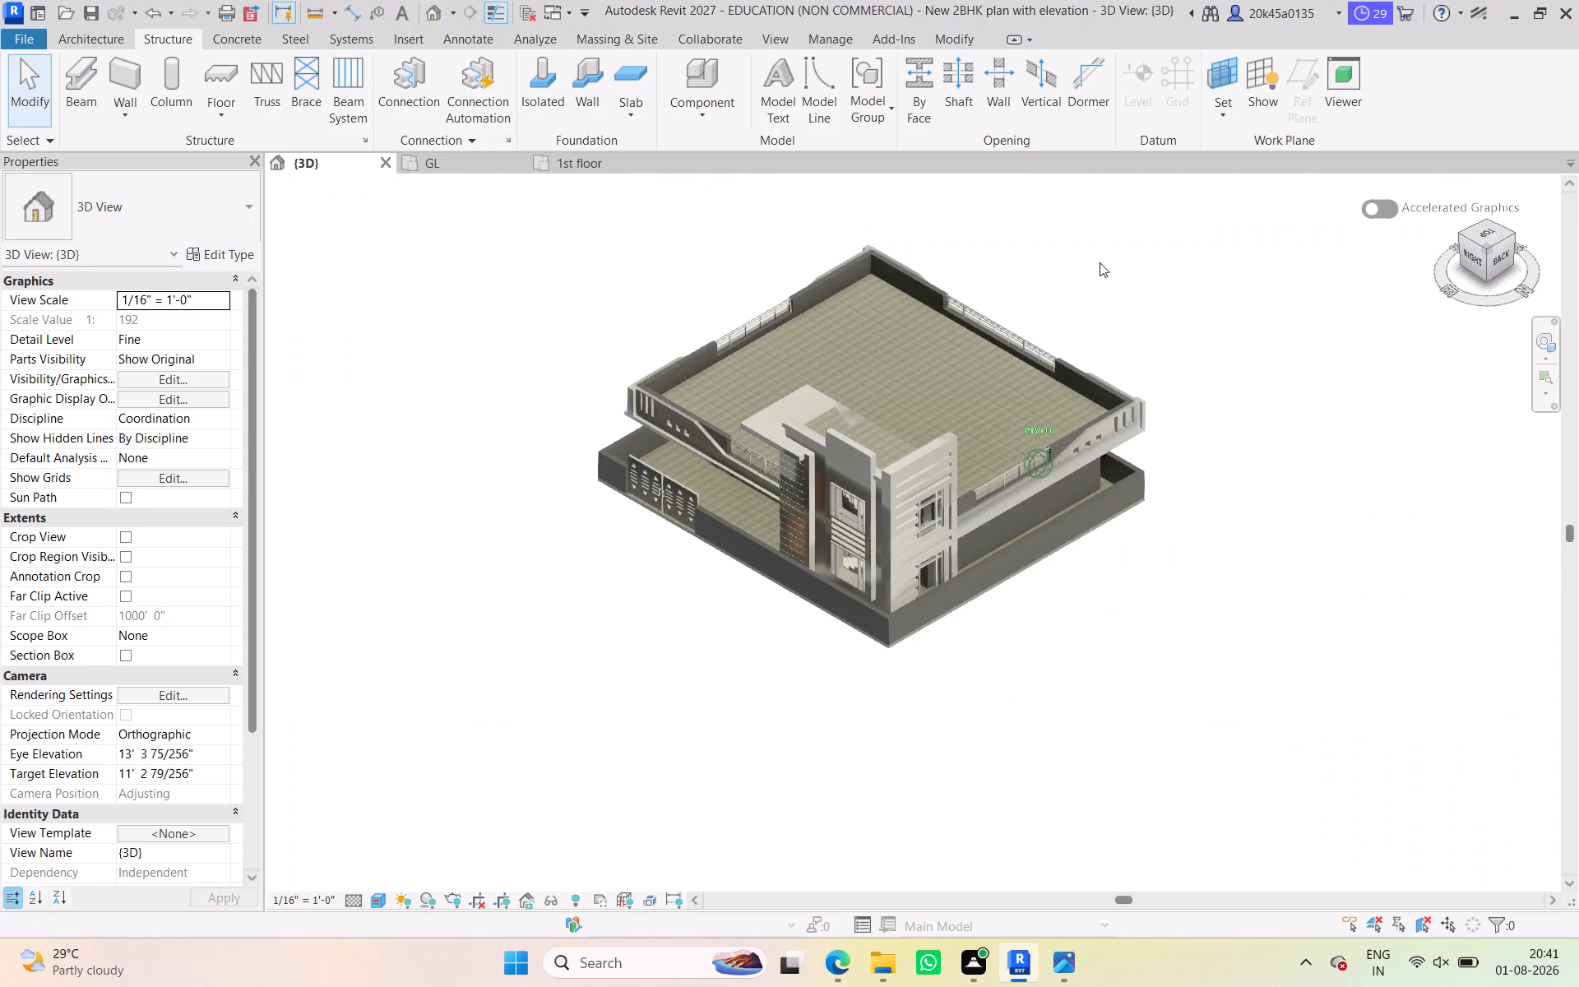
pyautogui.moveTo(1100, 262); pyautogui.dragTo(1087, 225)
pyautogui.scroll(2, 1255, 546)
pyautogui.moveTo(1254, 551); pyautogui.dragTo(1405, 823, button='middle')
pyautogui.scroll(-2, 1290, 773)
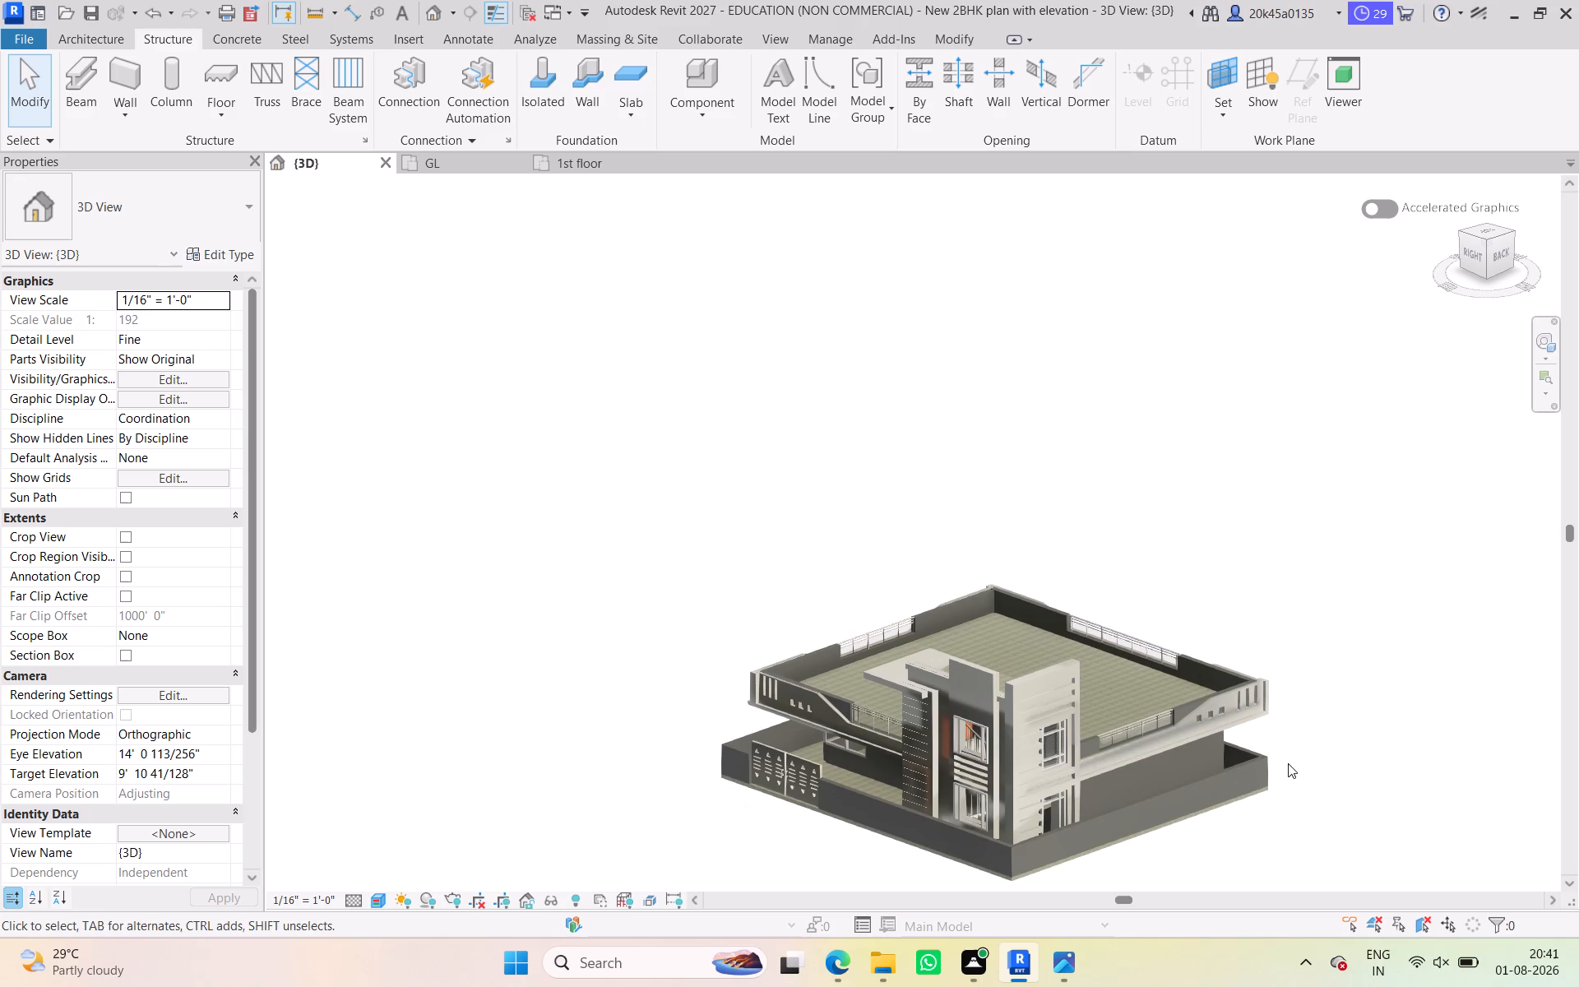
pyautogui.moveTo(1288, 763); pyautogui.dragTo(1288, 651, button='middle')
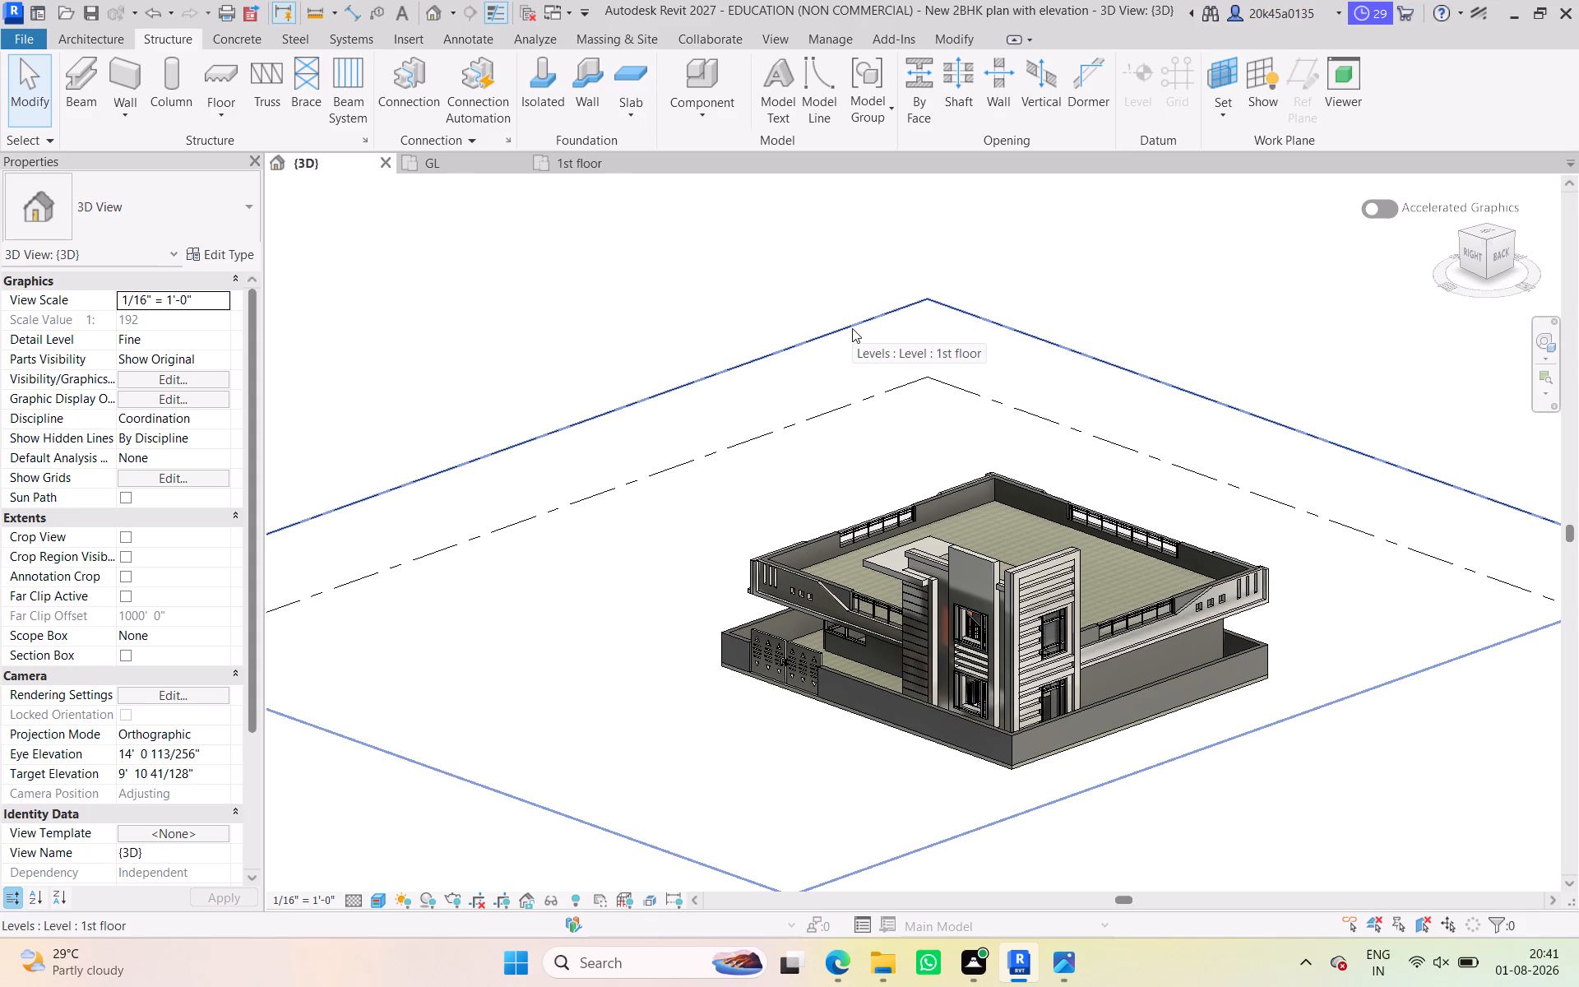
pyautogui.scroll(-1, 812, 489)
pyautogui.moveTo(812, 489); pyautogui.dragTo(805, 473, button='middle')
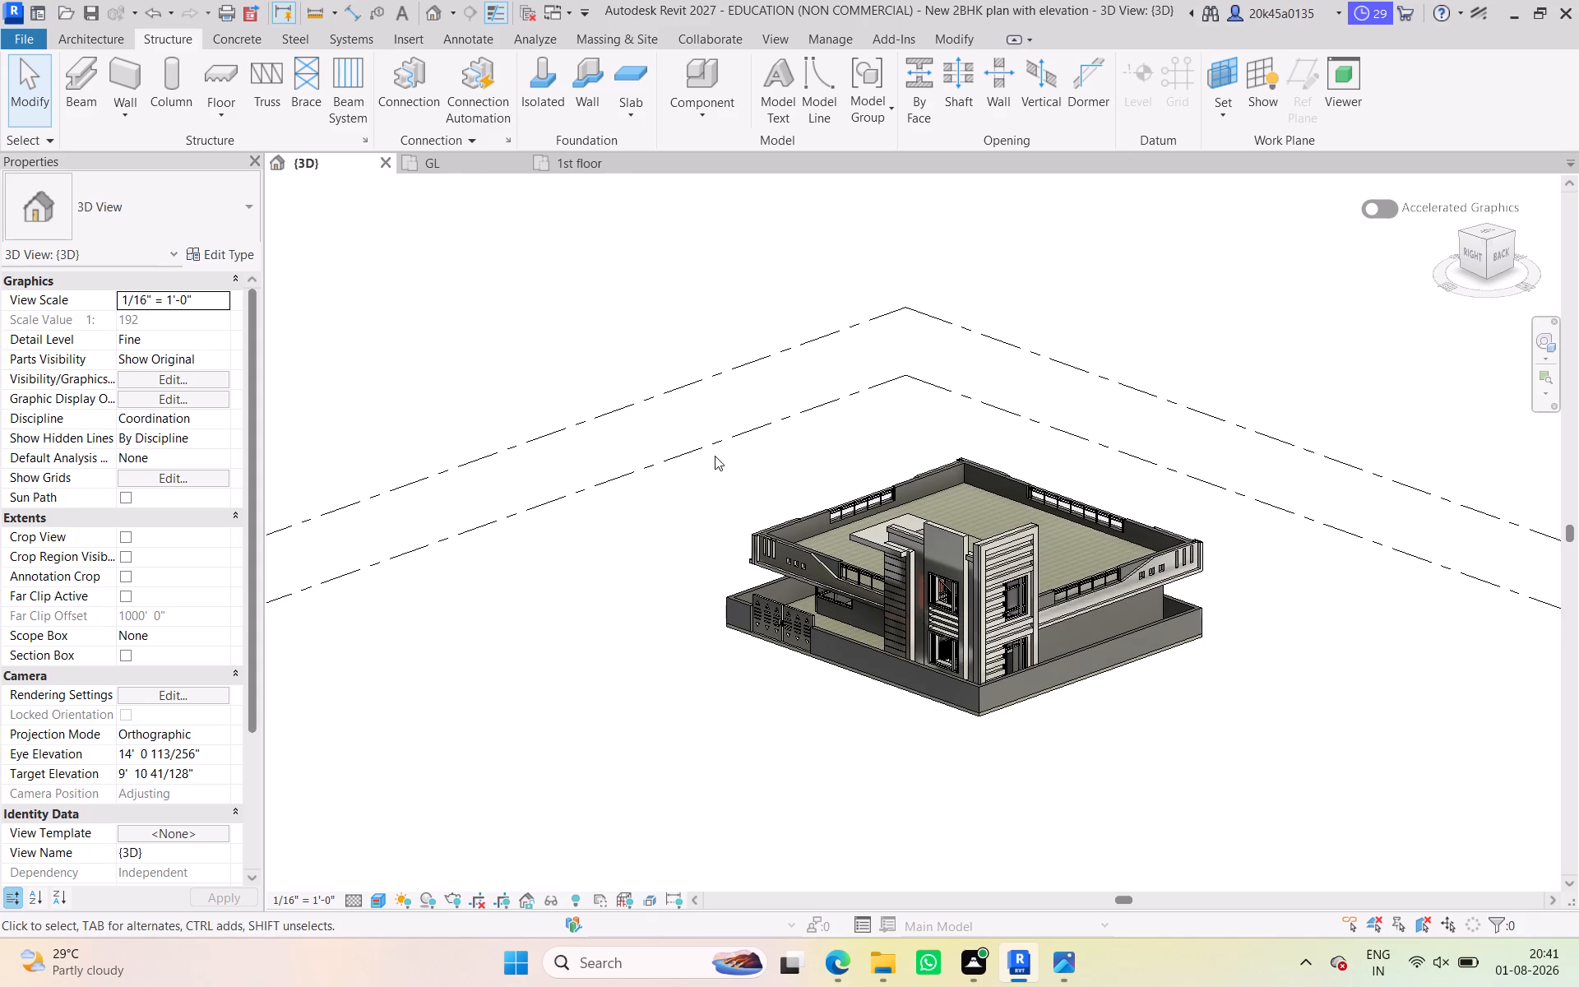
pyautogui.scroll(-1, 733, 460)
pyautogui.moveTo(737, 462); pyautogui.dragTo(738, 492, button='middle')
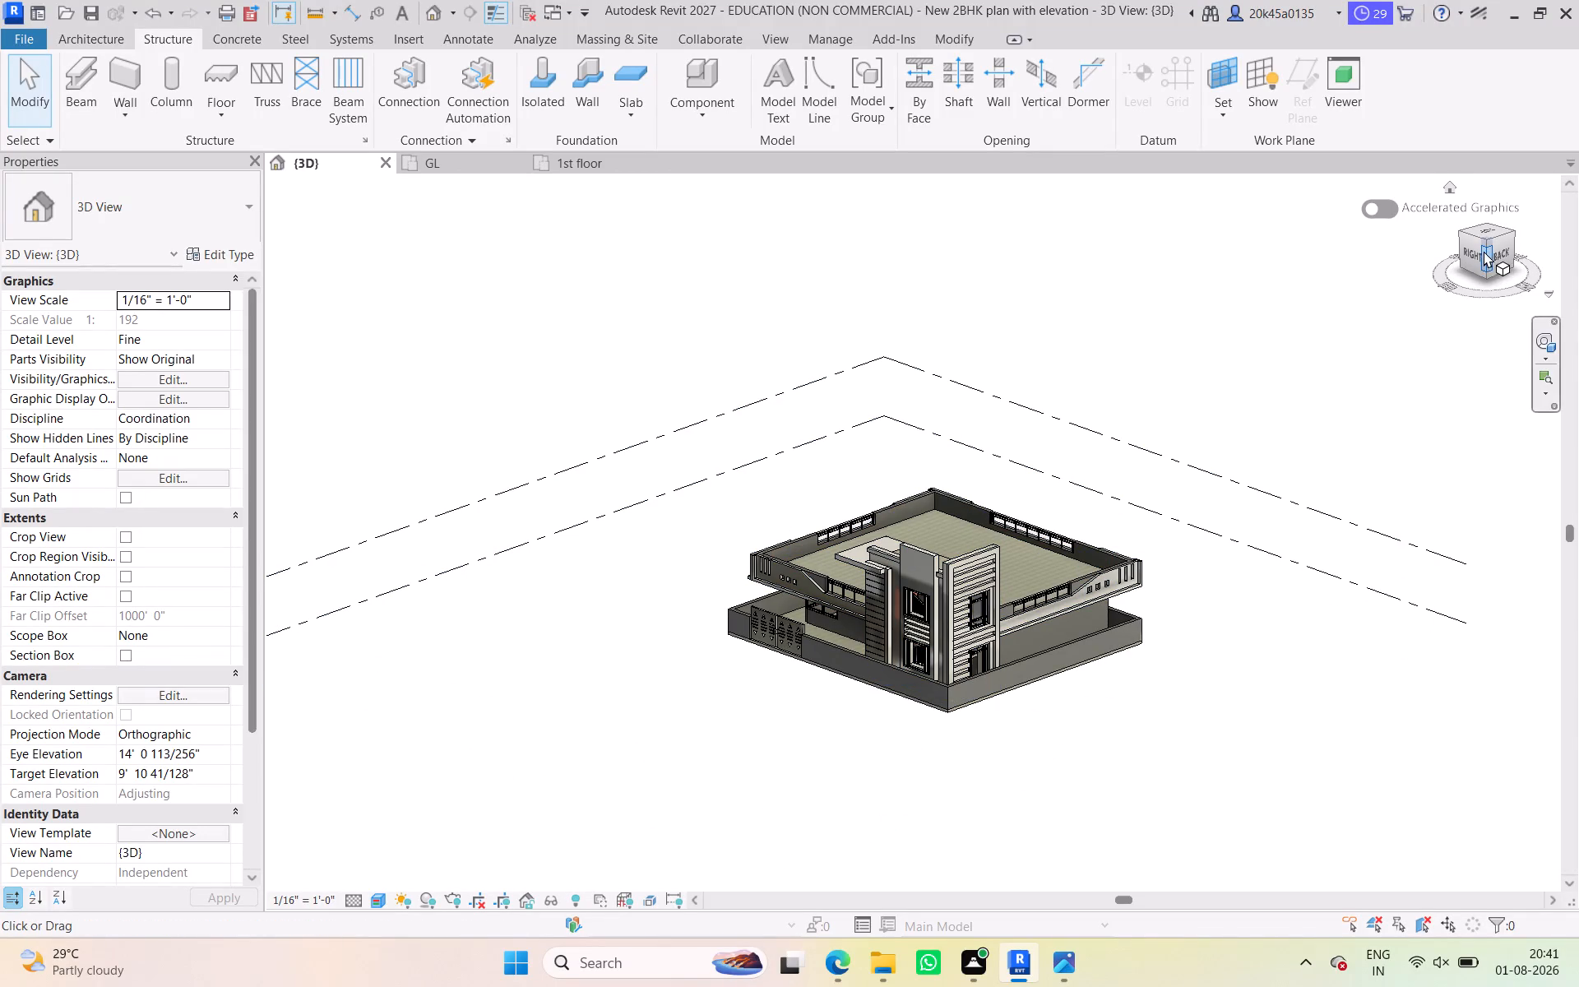
pyautogui.moveTo(1484, 242); pyautogui.dragTo(1505, 246)
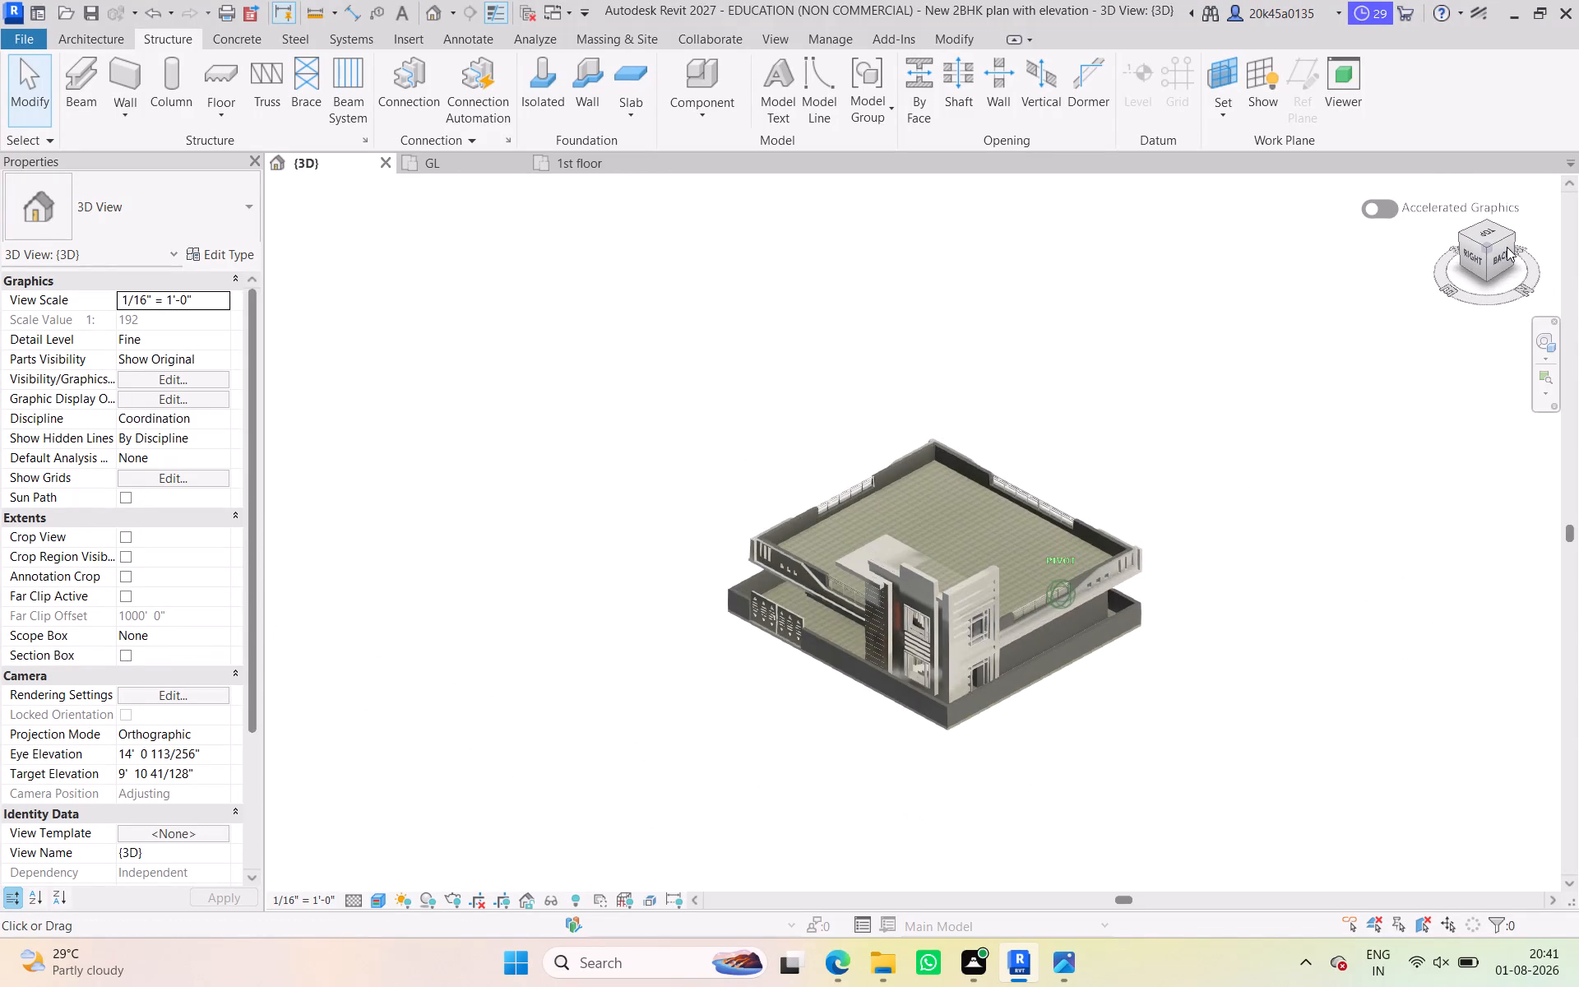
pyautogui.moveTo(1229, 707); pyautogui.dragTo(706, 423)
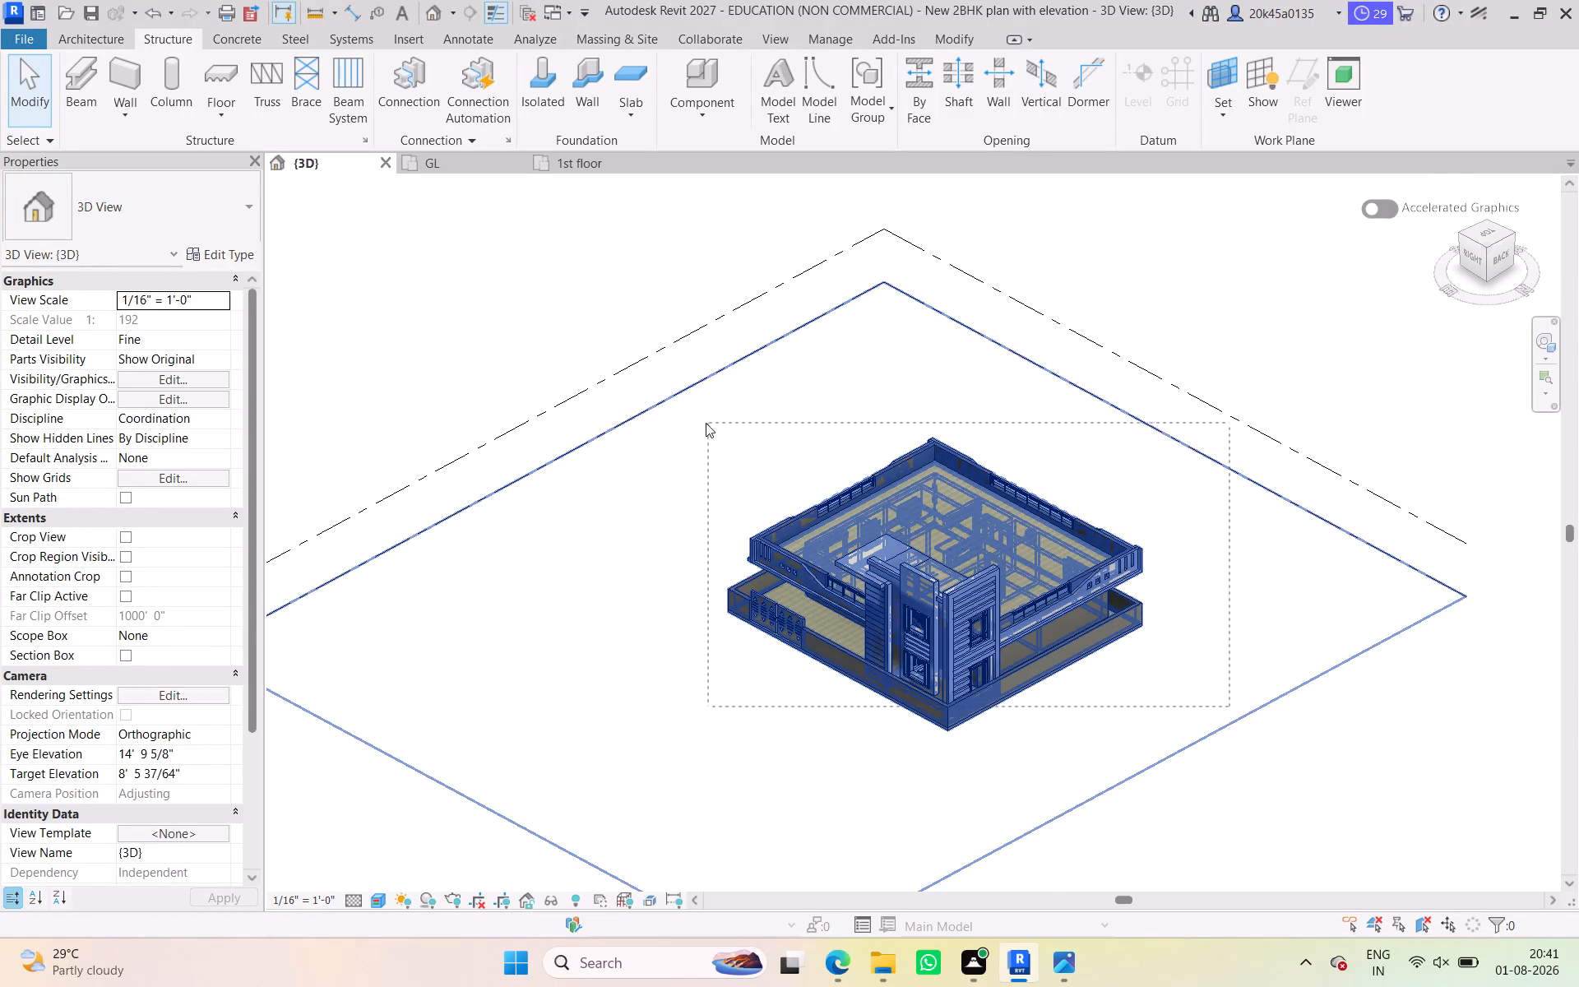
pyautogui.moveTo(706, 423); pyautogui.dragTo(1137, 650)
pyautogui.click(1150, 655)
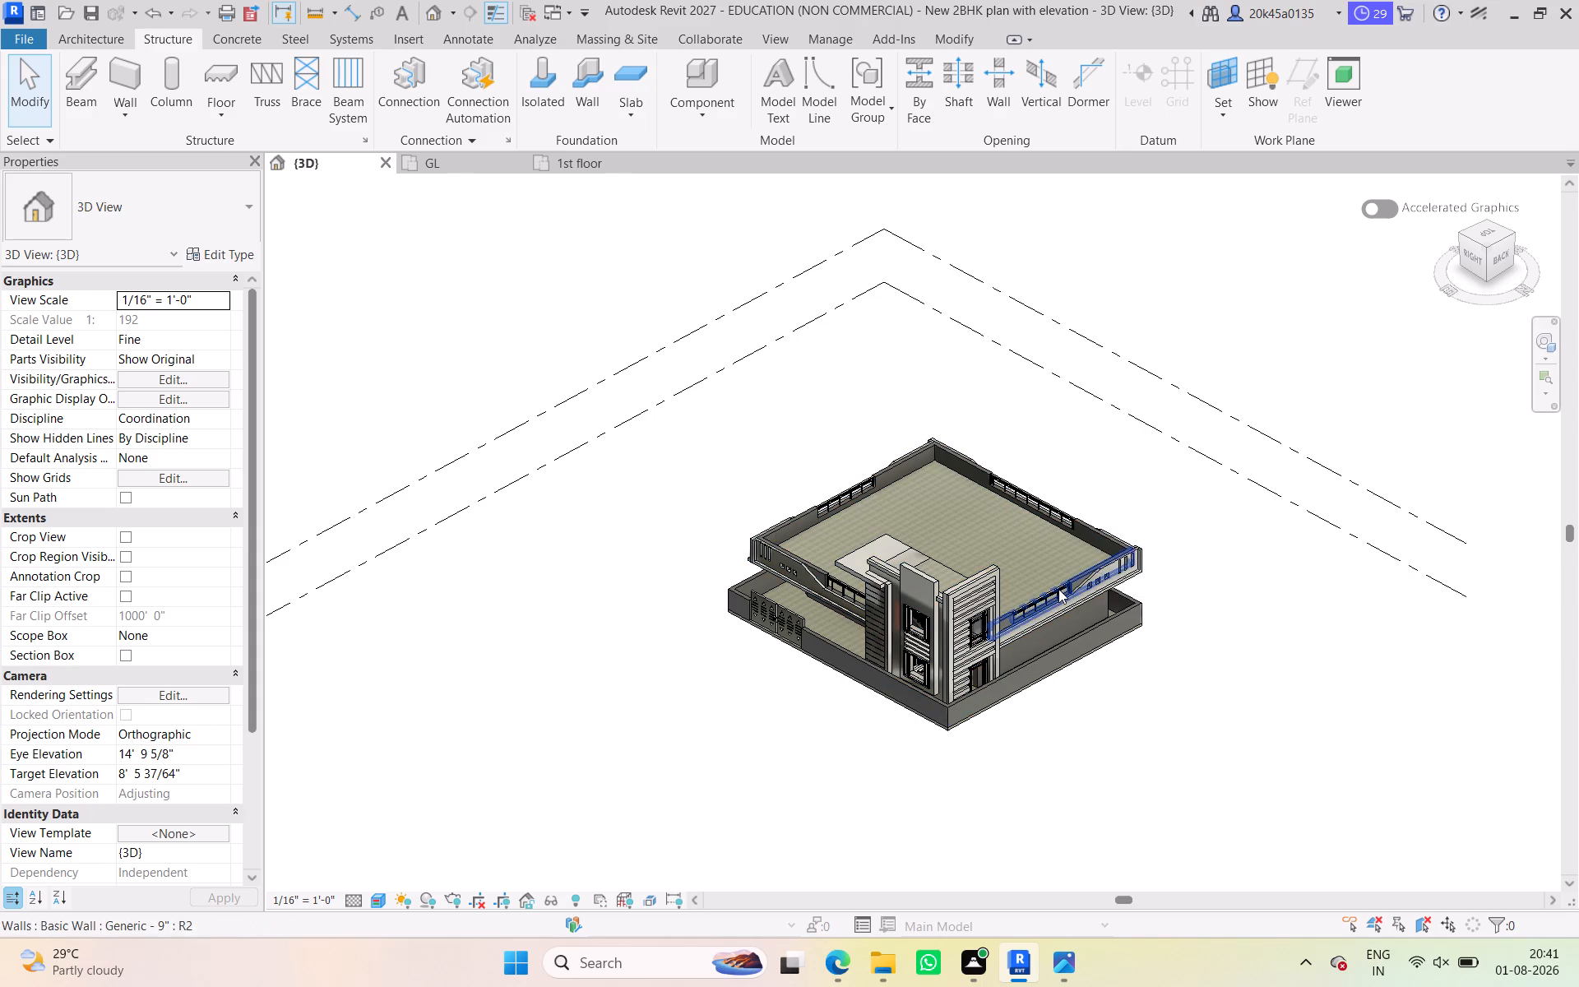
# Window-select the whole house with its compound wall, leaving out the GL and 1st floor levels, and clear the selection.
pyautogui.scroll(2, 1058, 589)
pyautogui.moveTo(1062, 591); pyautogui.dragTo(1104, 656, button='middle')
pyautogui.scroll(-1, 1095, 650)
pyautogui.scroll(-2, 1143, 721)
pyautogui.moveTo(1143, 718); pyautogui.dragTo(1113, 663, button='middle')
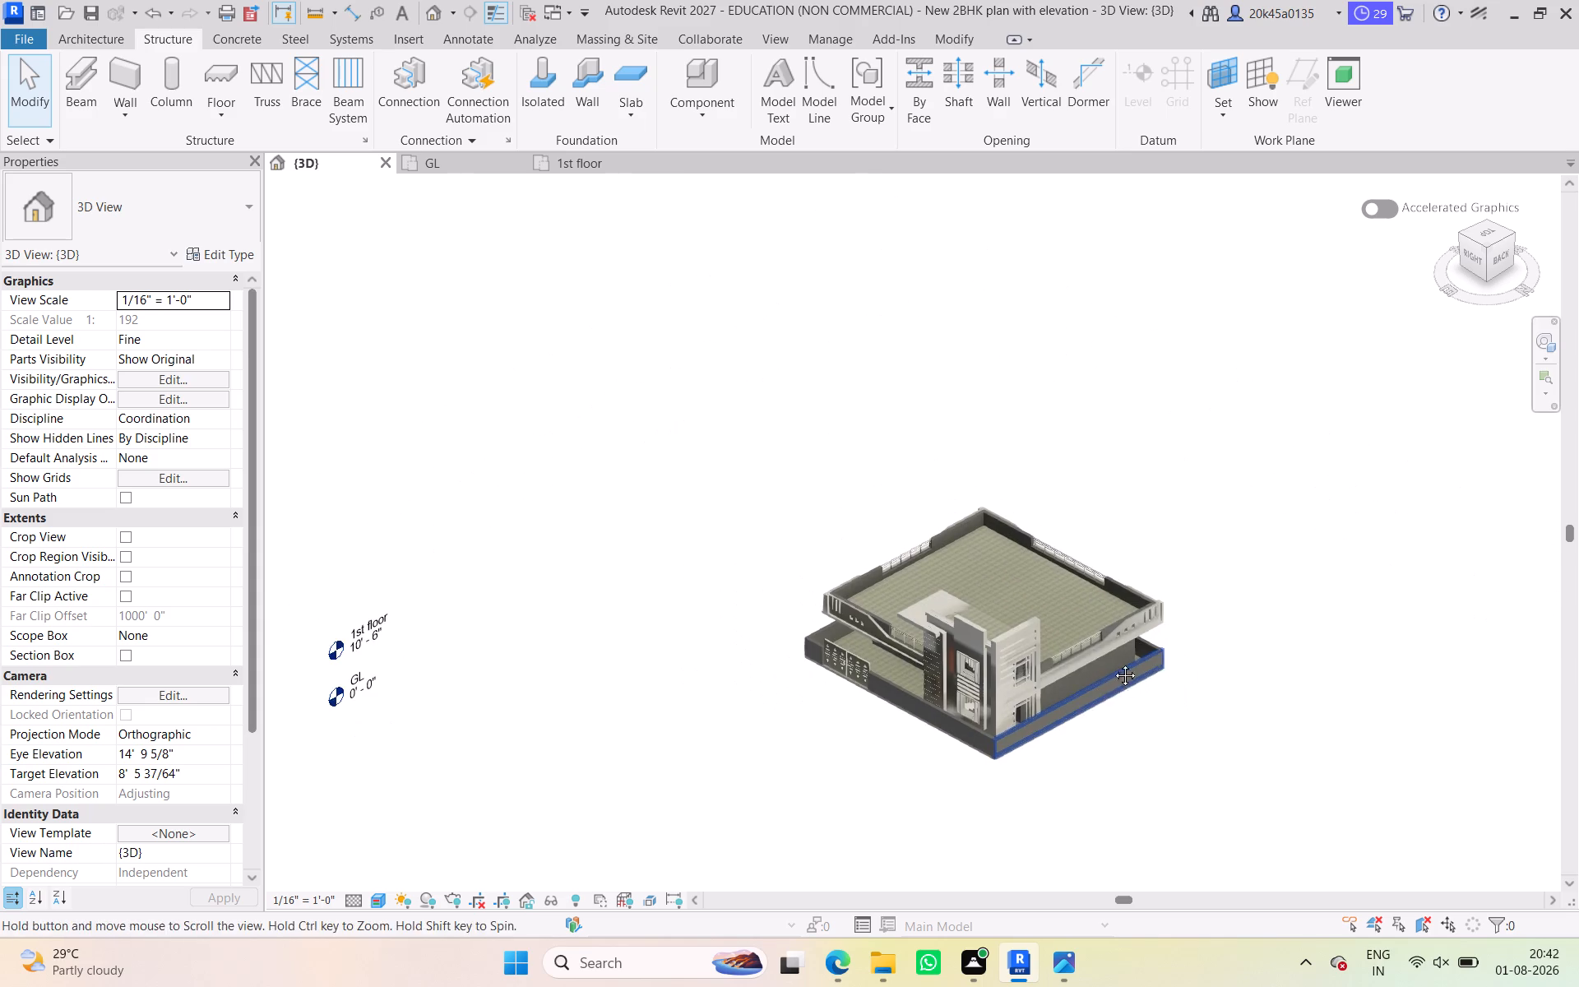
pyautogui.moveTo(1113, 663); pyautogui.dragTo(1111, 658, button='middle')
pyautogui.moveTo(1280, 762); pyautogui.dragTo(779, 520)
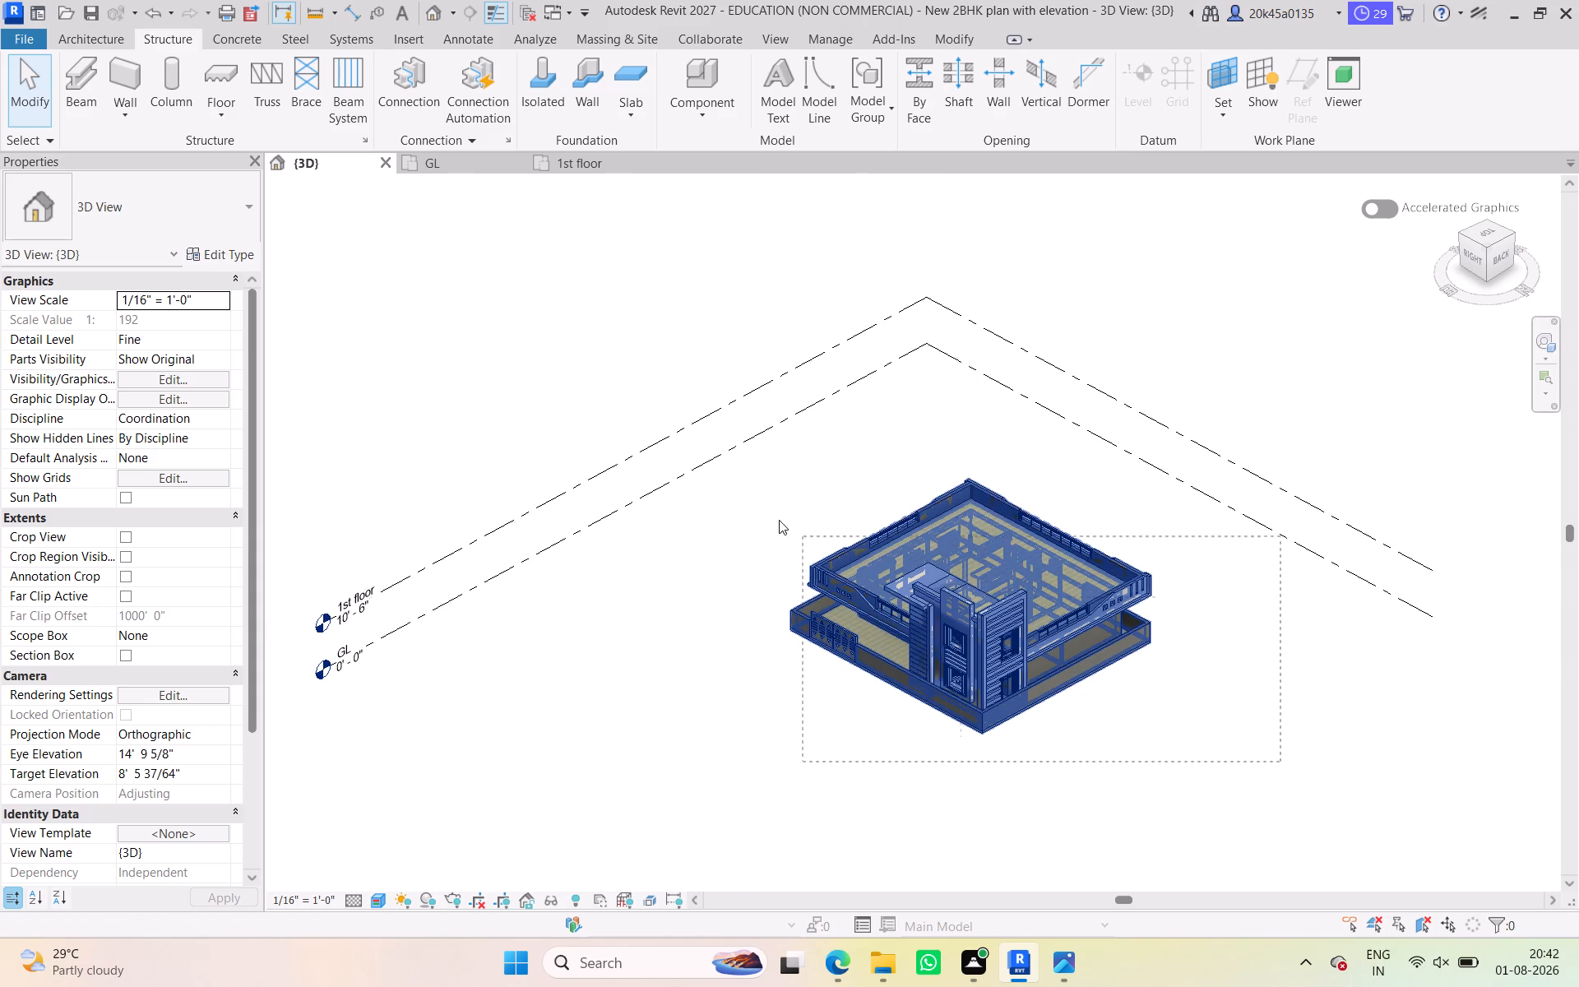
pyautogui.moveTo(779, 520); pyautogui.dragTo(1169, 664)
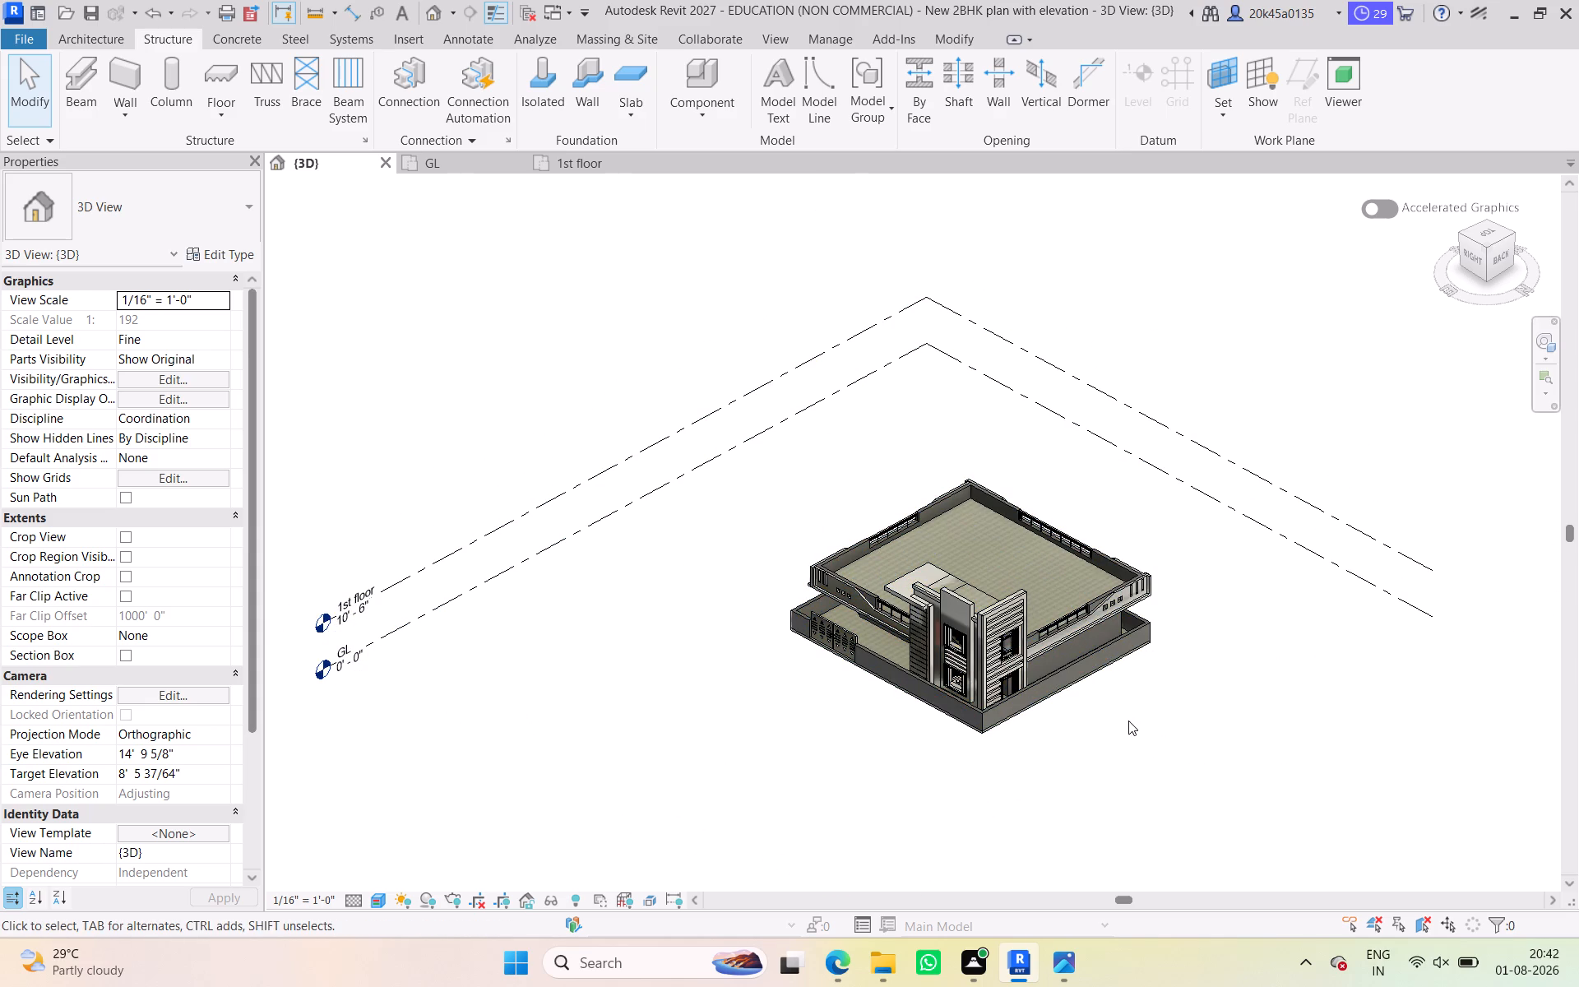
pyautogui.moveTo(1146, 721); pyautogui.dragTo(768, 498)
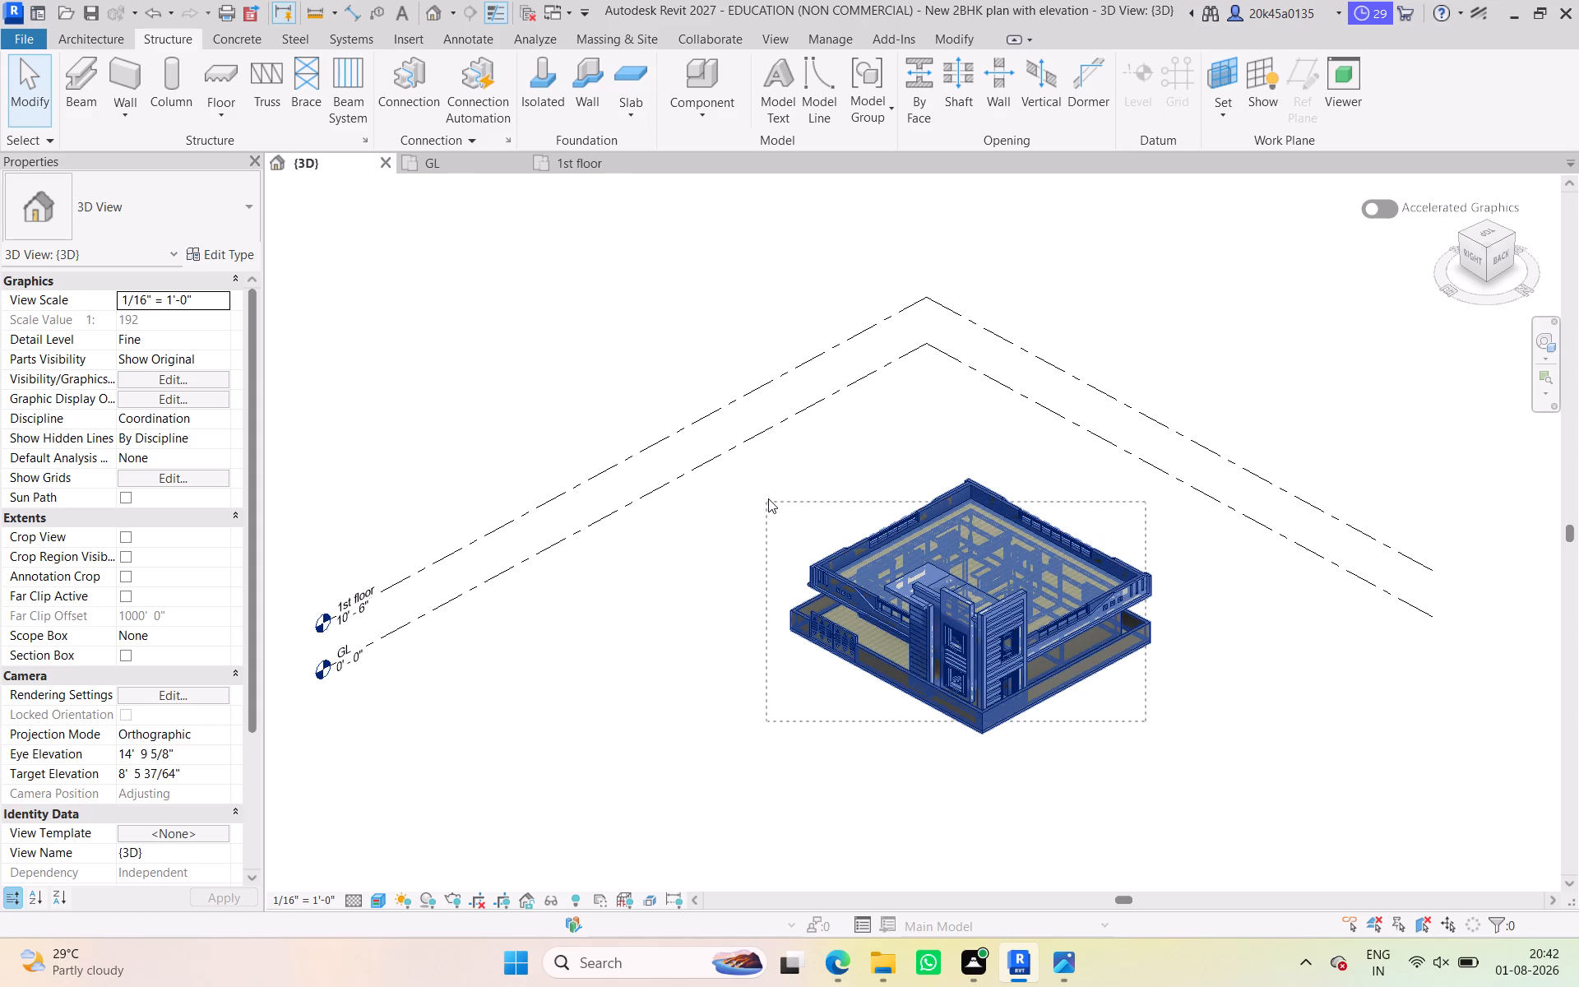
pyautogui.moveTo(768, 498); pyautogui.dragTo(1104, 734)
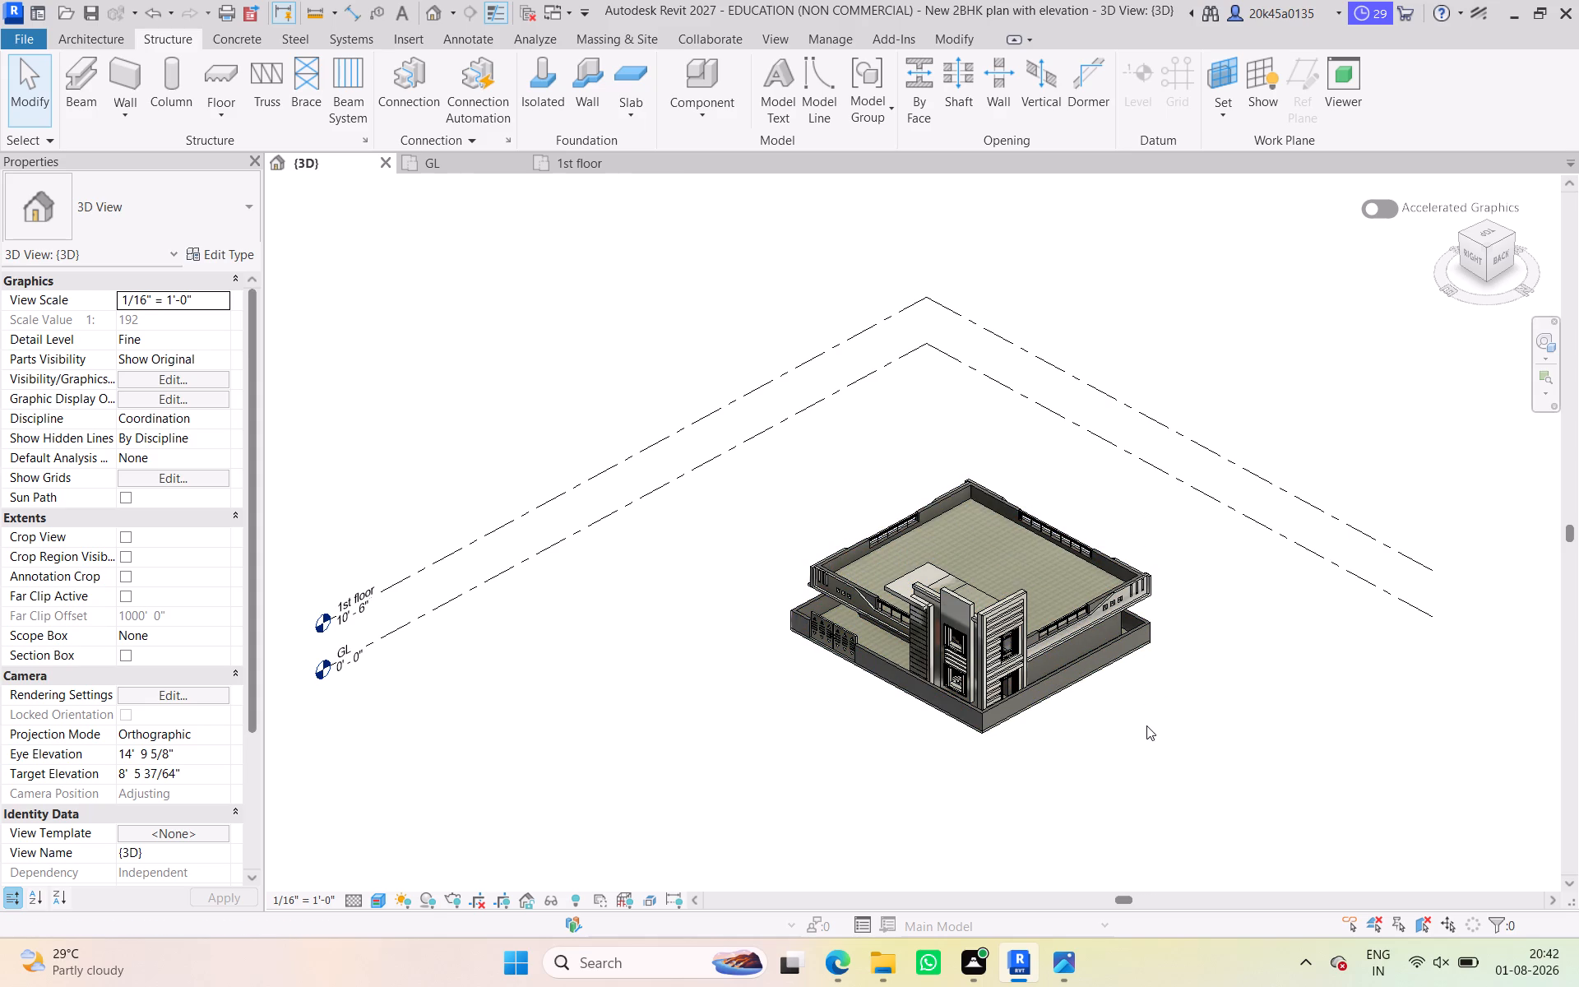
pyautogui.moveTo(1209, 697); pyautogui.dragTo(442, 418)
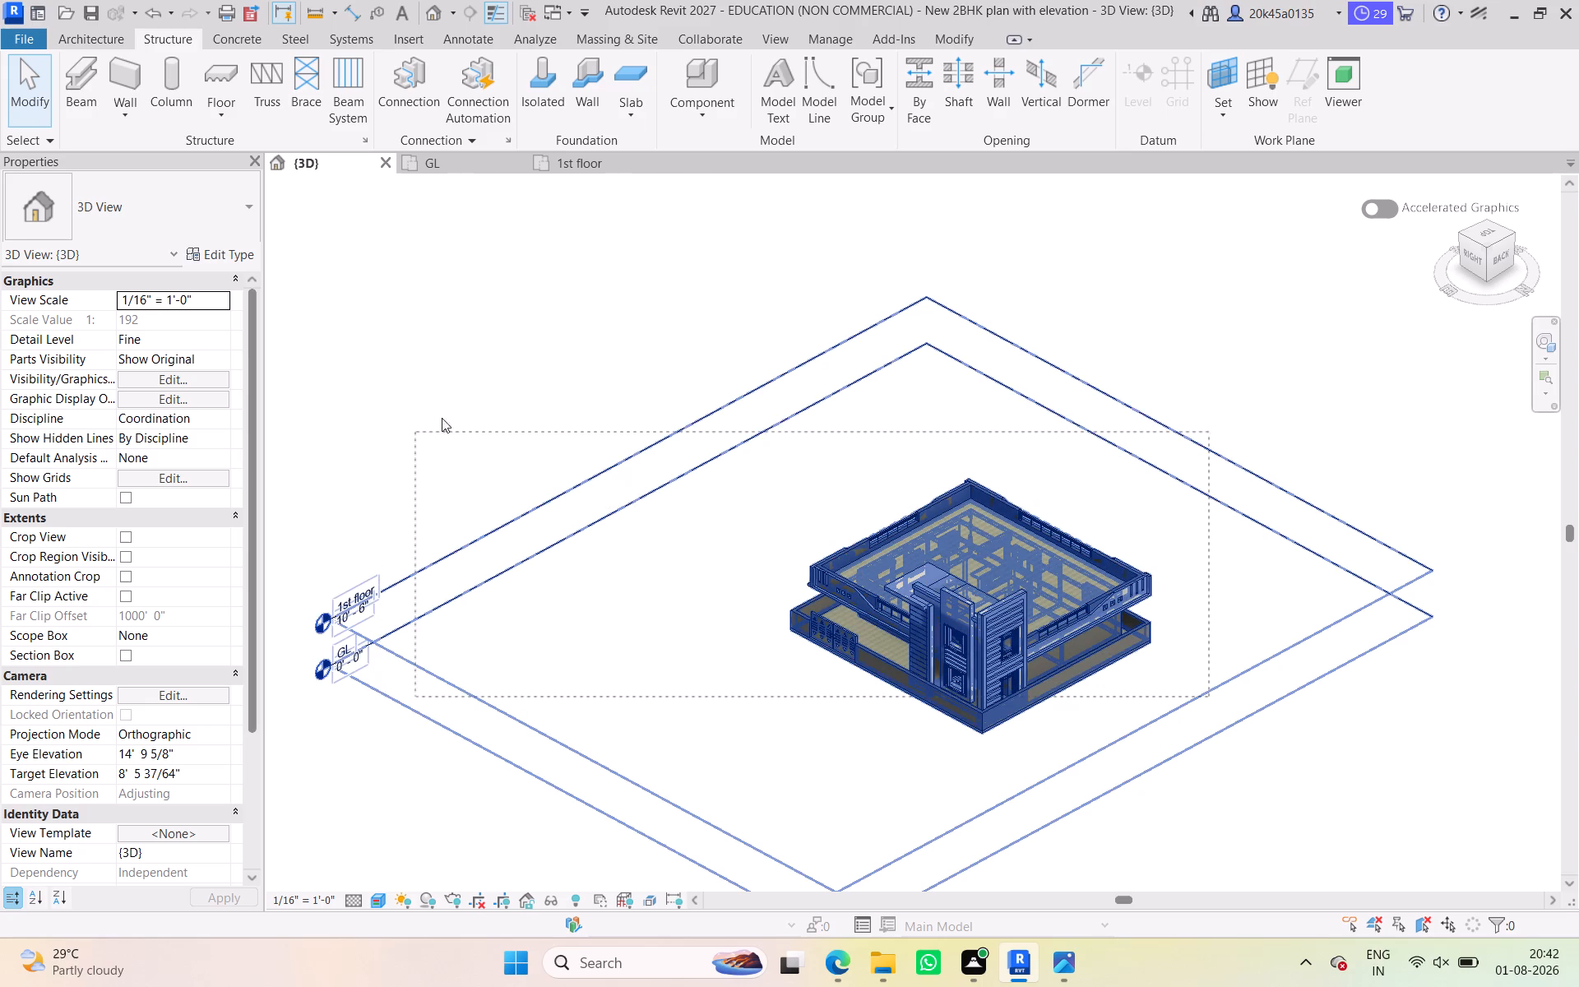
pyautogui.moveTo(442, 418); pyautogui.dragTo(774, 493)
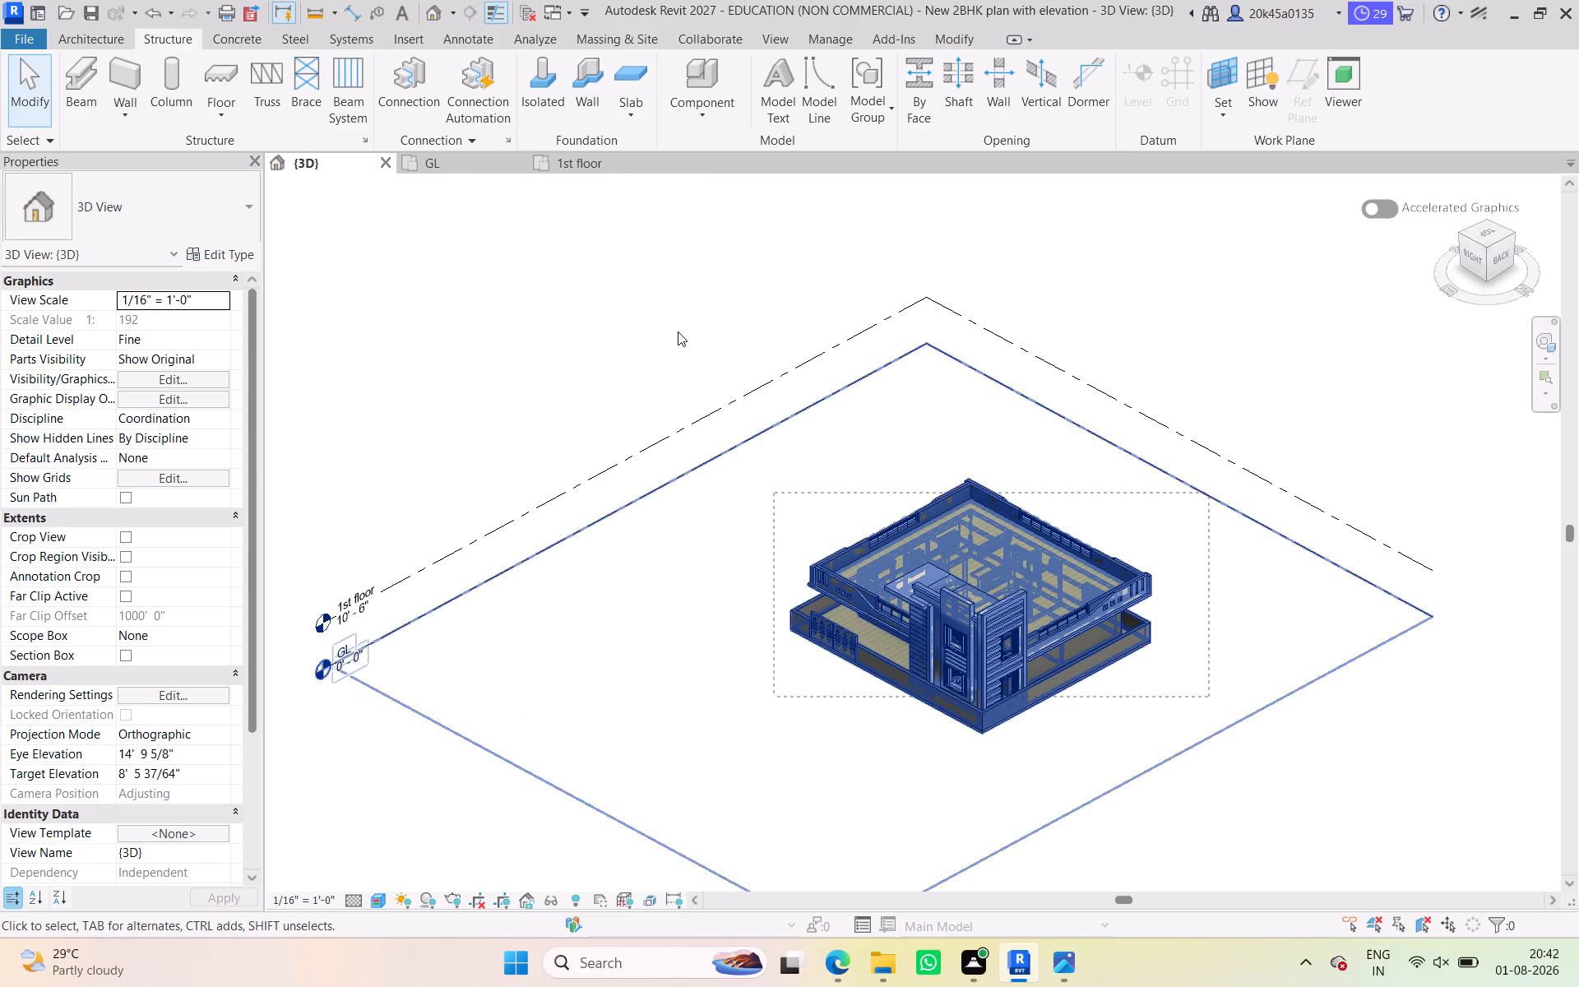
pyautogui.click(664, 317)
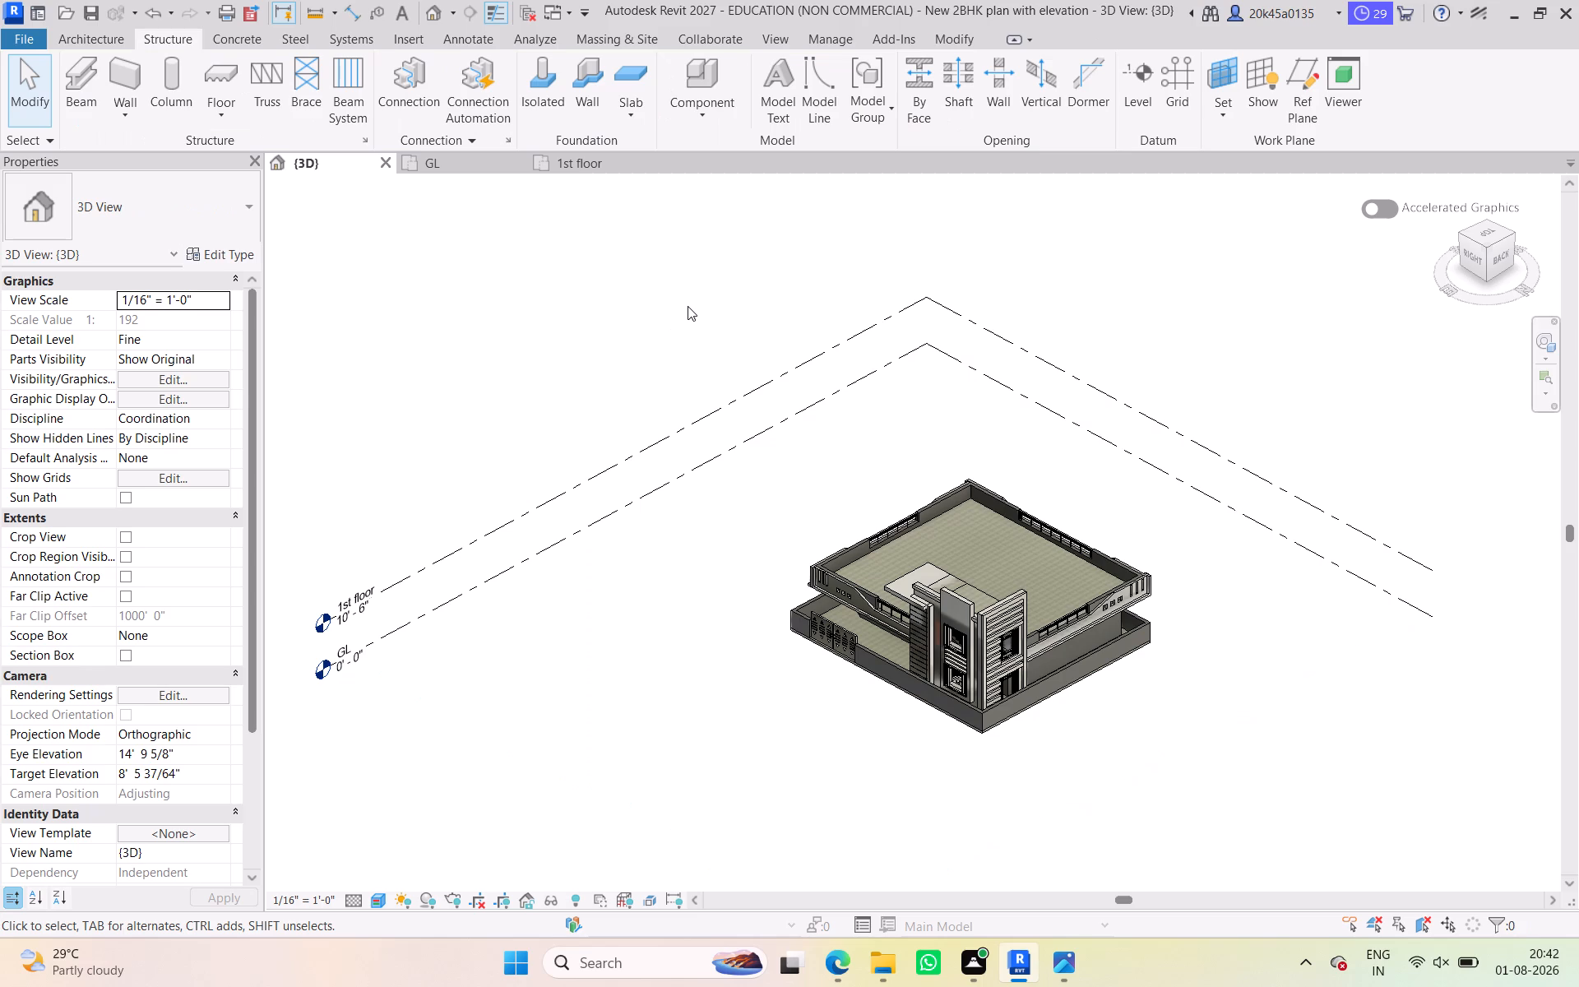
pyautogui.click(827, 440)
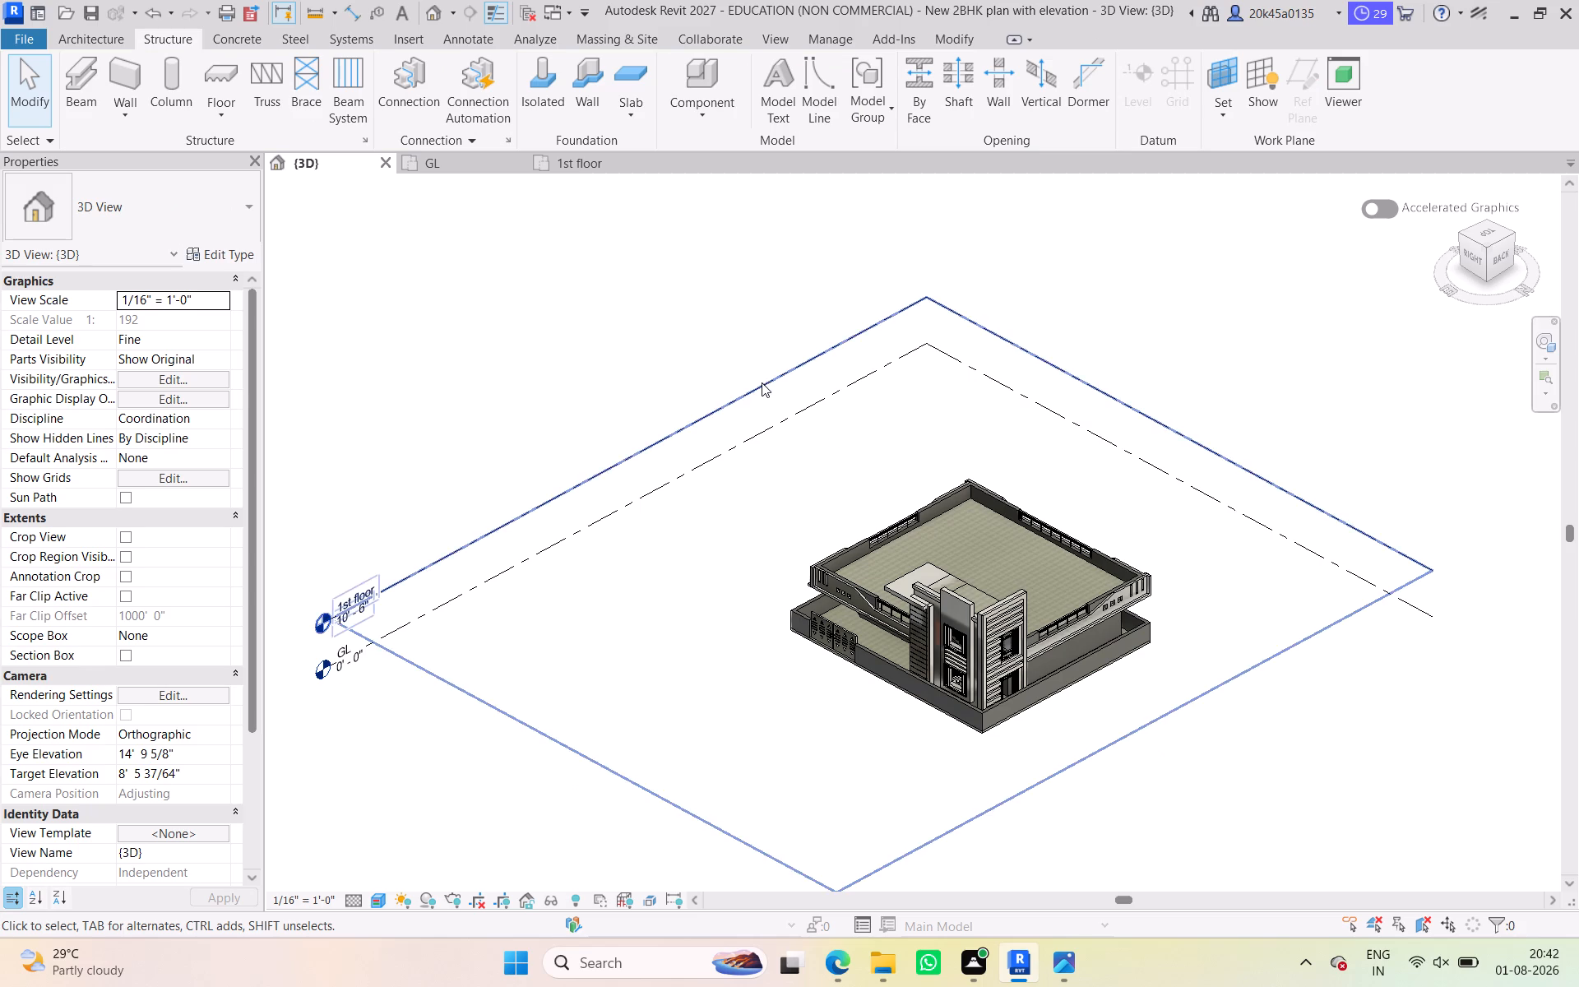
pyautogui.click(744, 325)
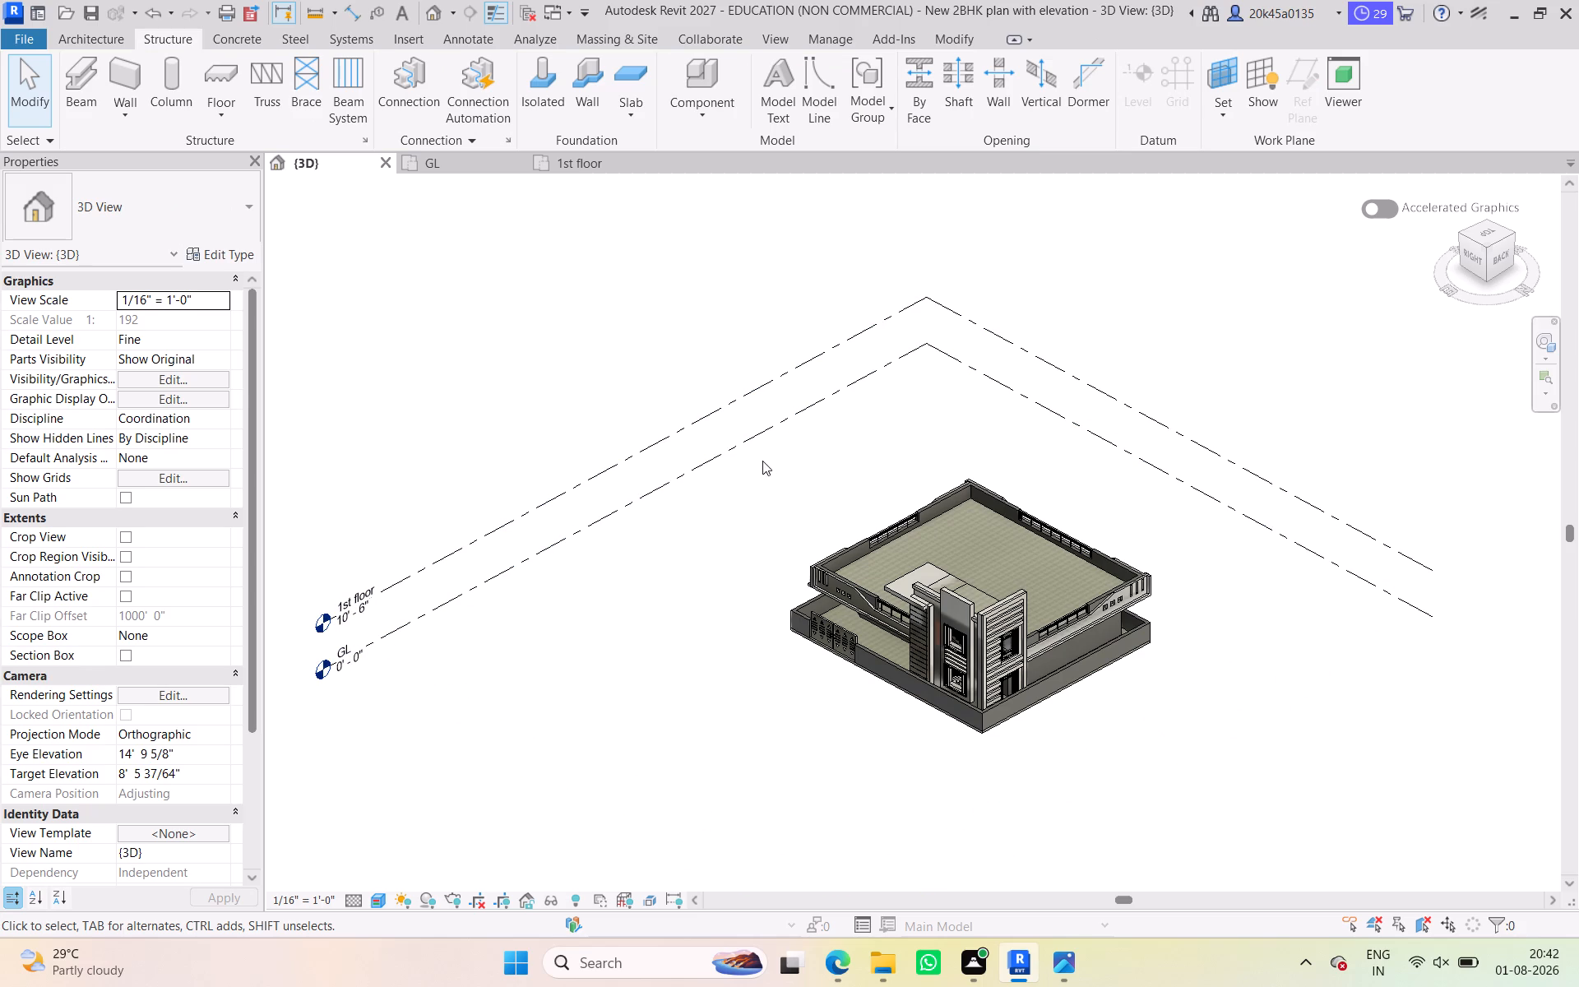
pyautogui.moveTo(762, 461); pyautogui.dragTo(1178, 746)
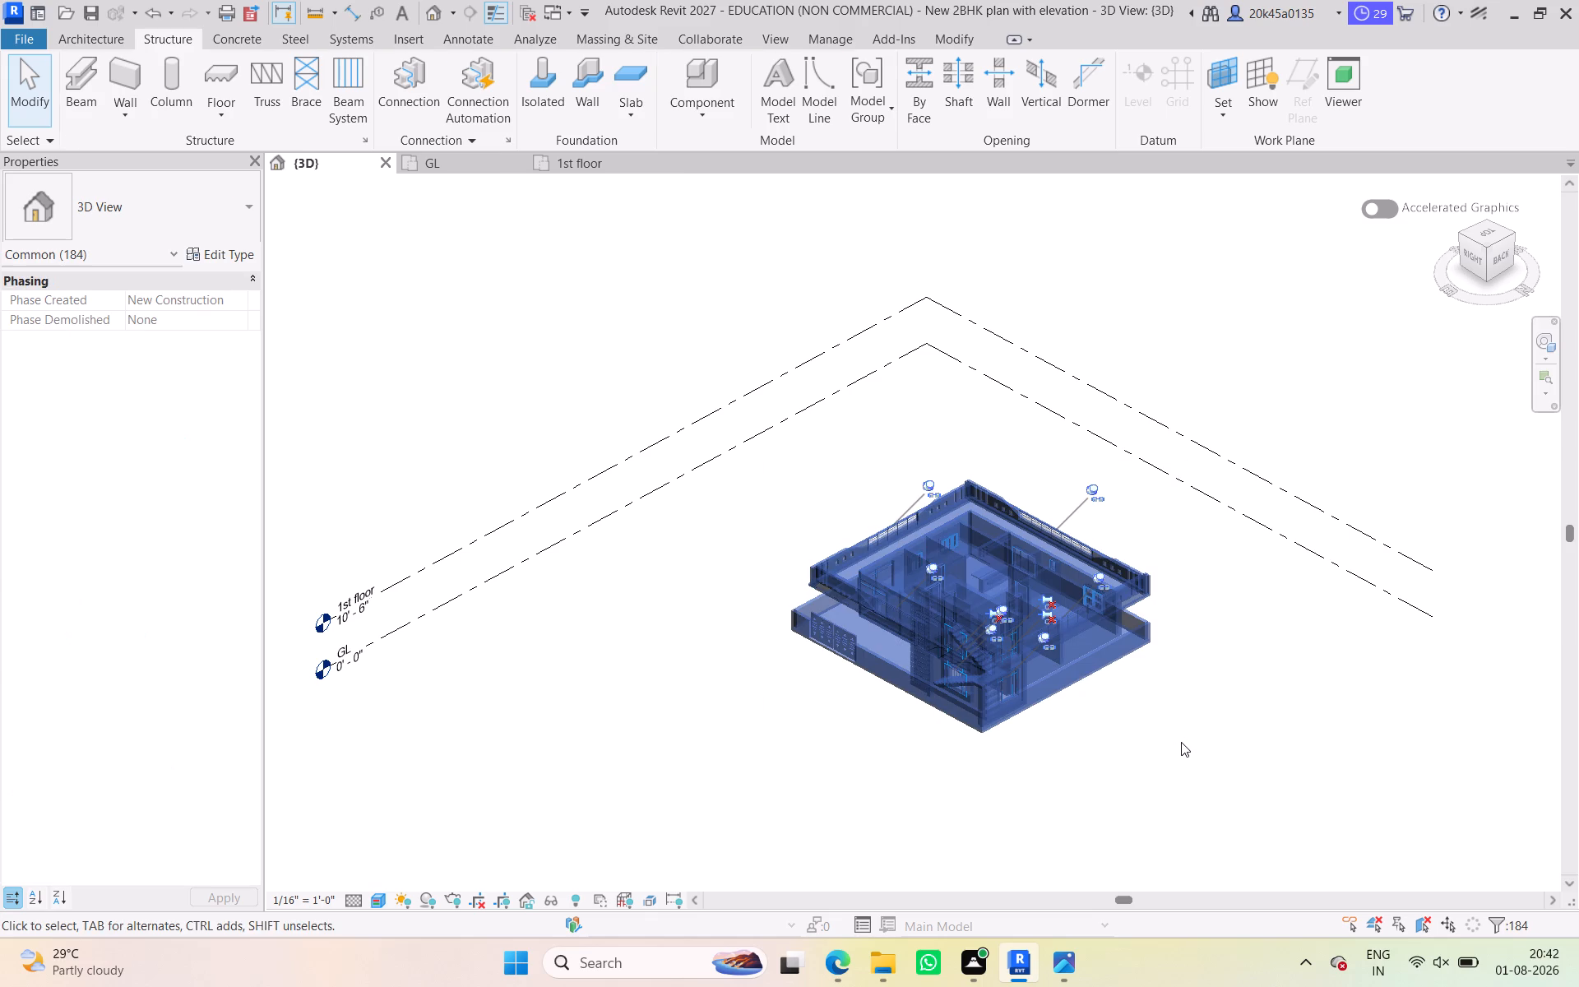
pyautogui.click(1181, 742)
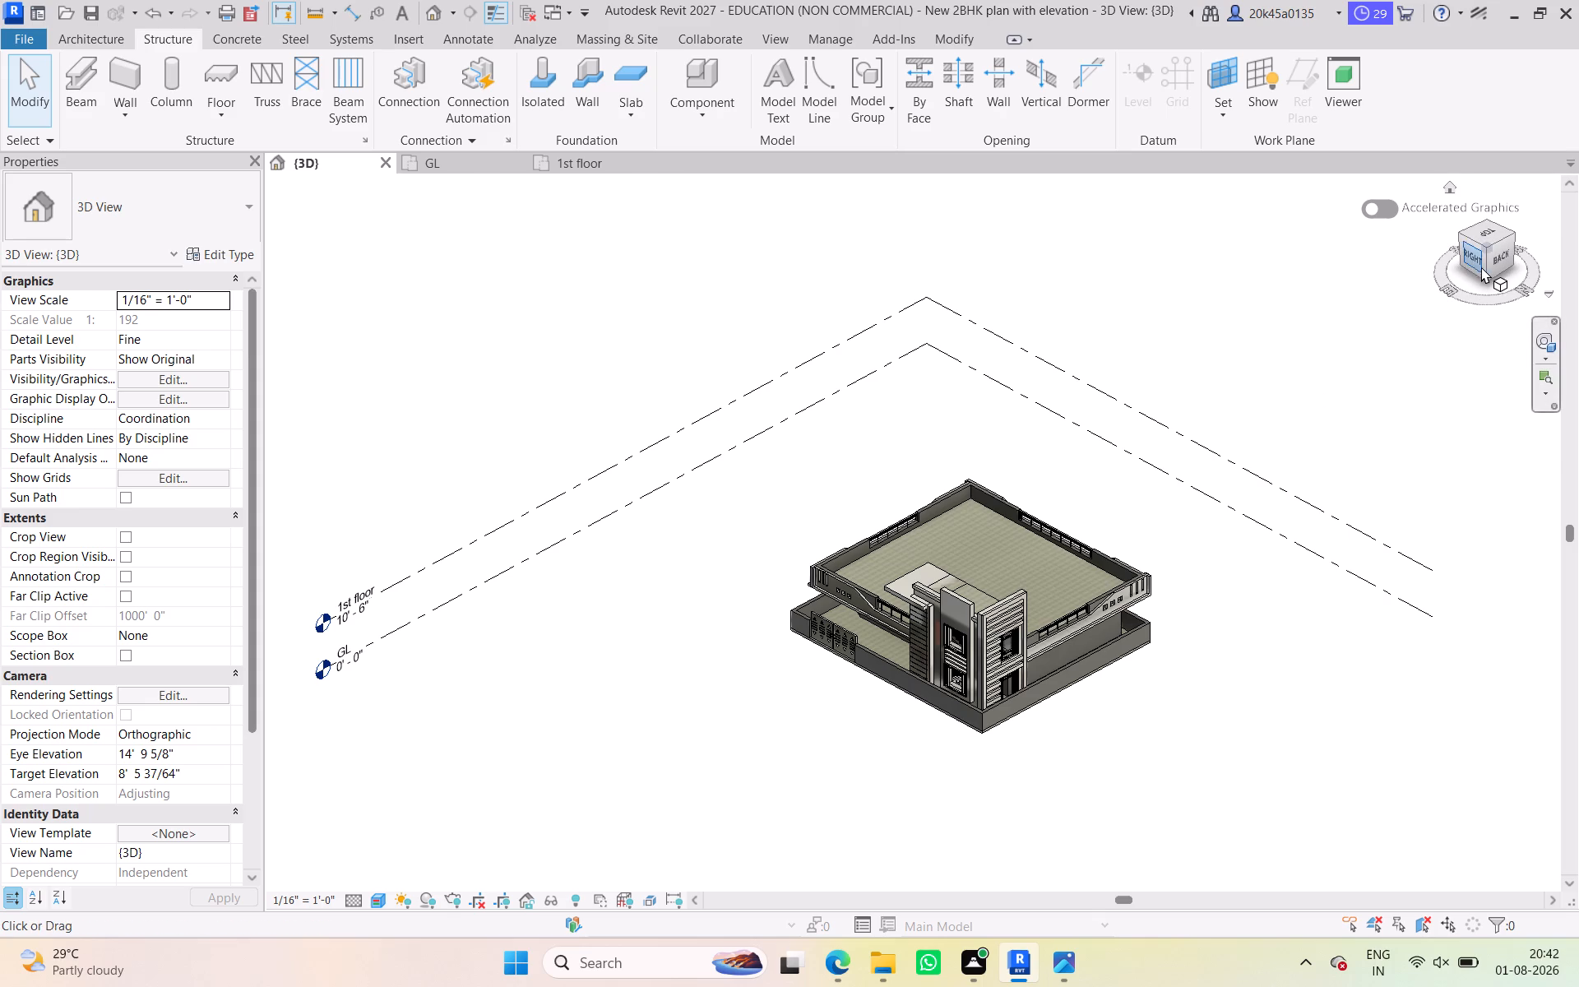
# Examine the elevation tower, gate side, roof terrace and compound wall while orbiting the house at lower and raised viewing angles.
pyautogui.moveTo(1483, 266); pyautogui.dragTo(1540, 229)
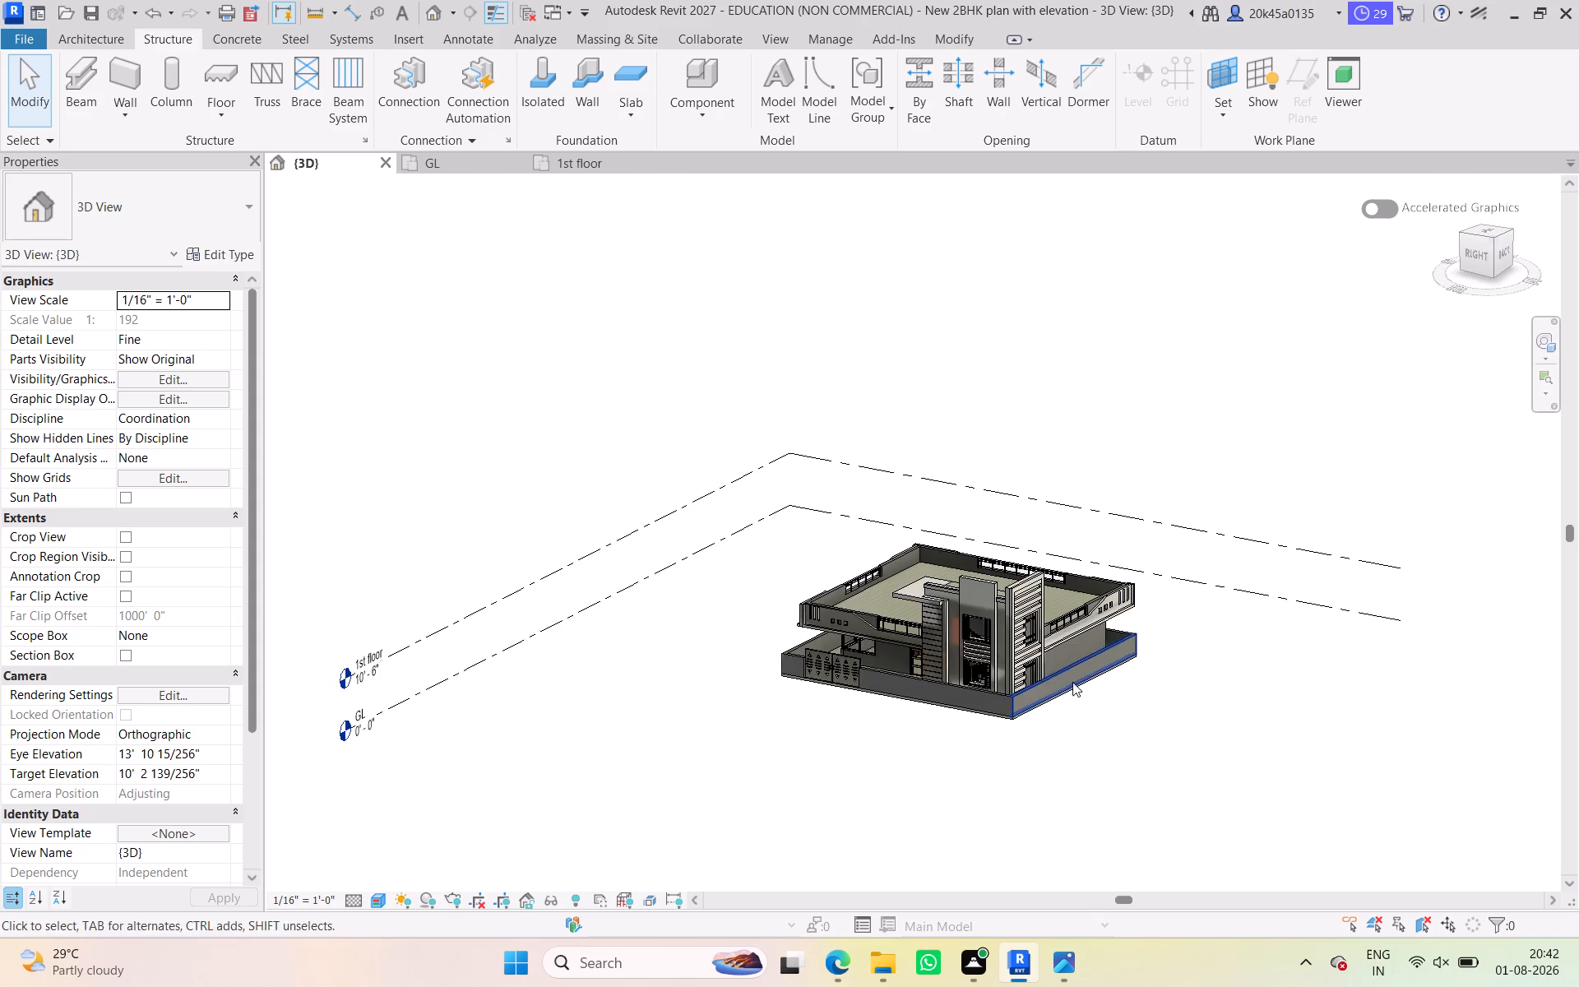
pyautogui.scroll(1, 1062, 685)
pyautogui.moveTo(1061, 686); pyautogui.dragTo(1100, 747, button='middle')
pyautogui.scroll(2, 1100, 749)
pyautogui.moveTo(1100, 752); pyautogui.dragTo(1109, 771, button='middle')
pyautogui.scroll(2, 1140, 736)
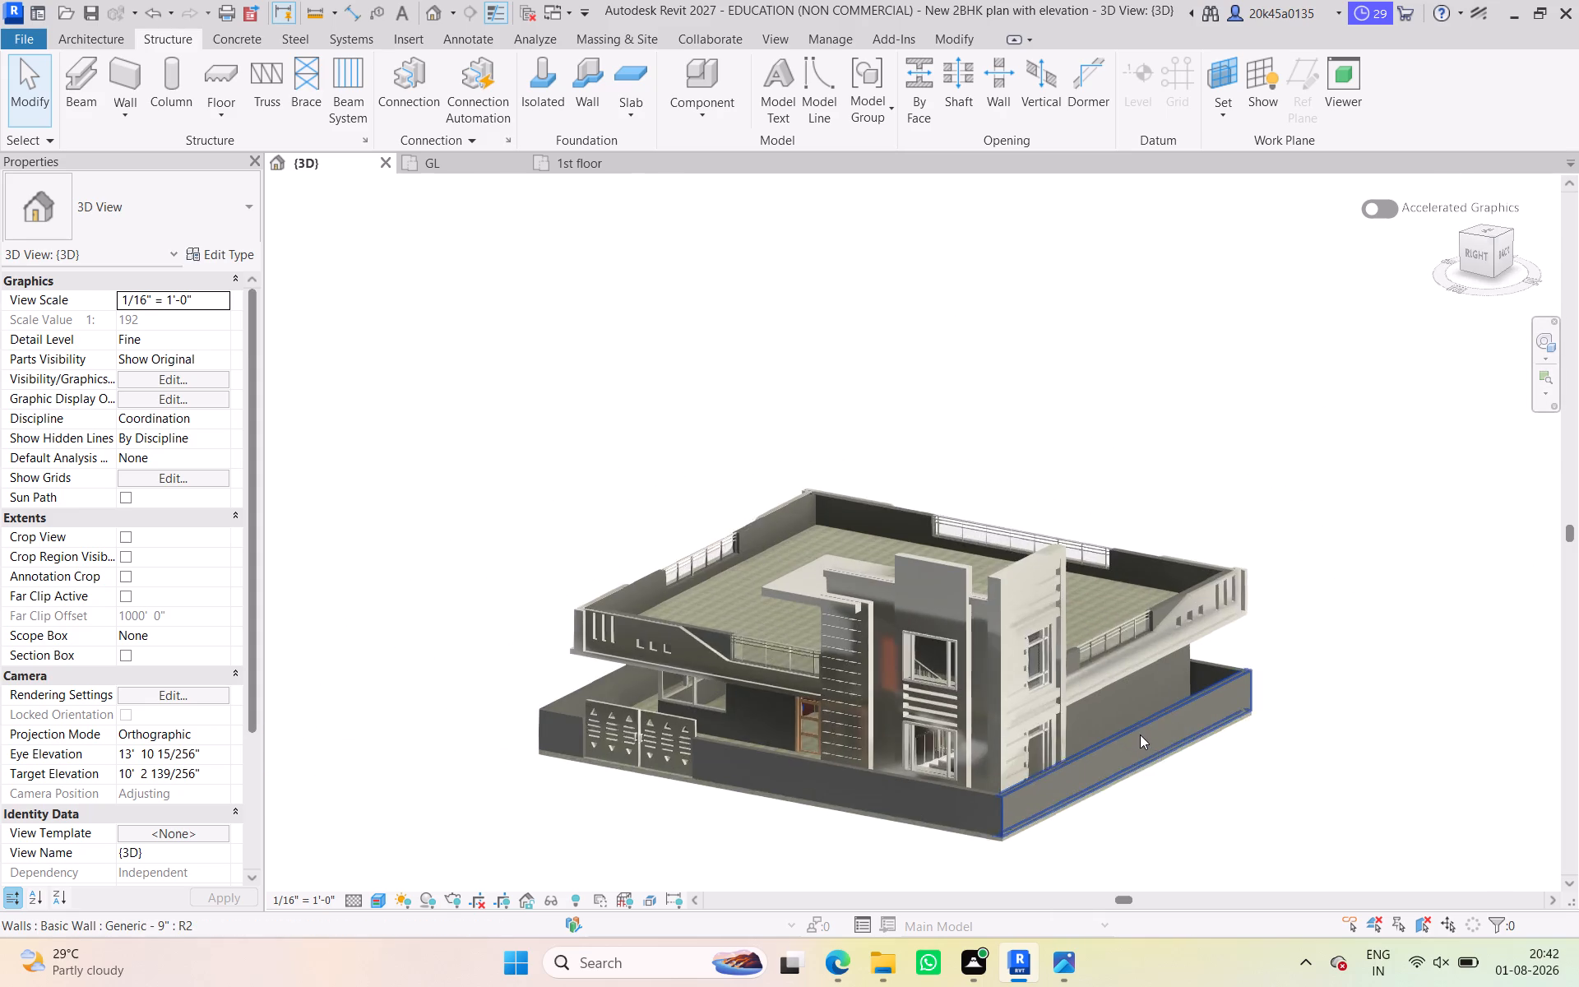
pyautogui.scroll(2, 1140, 734)
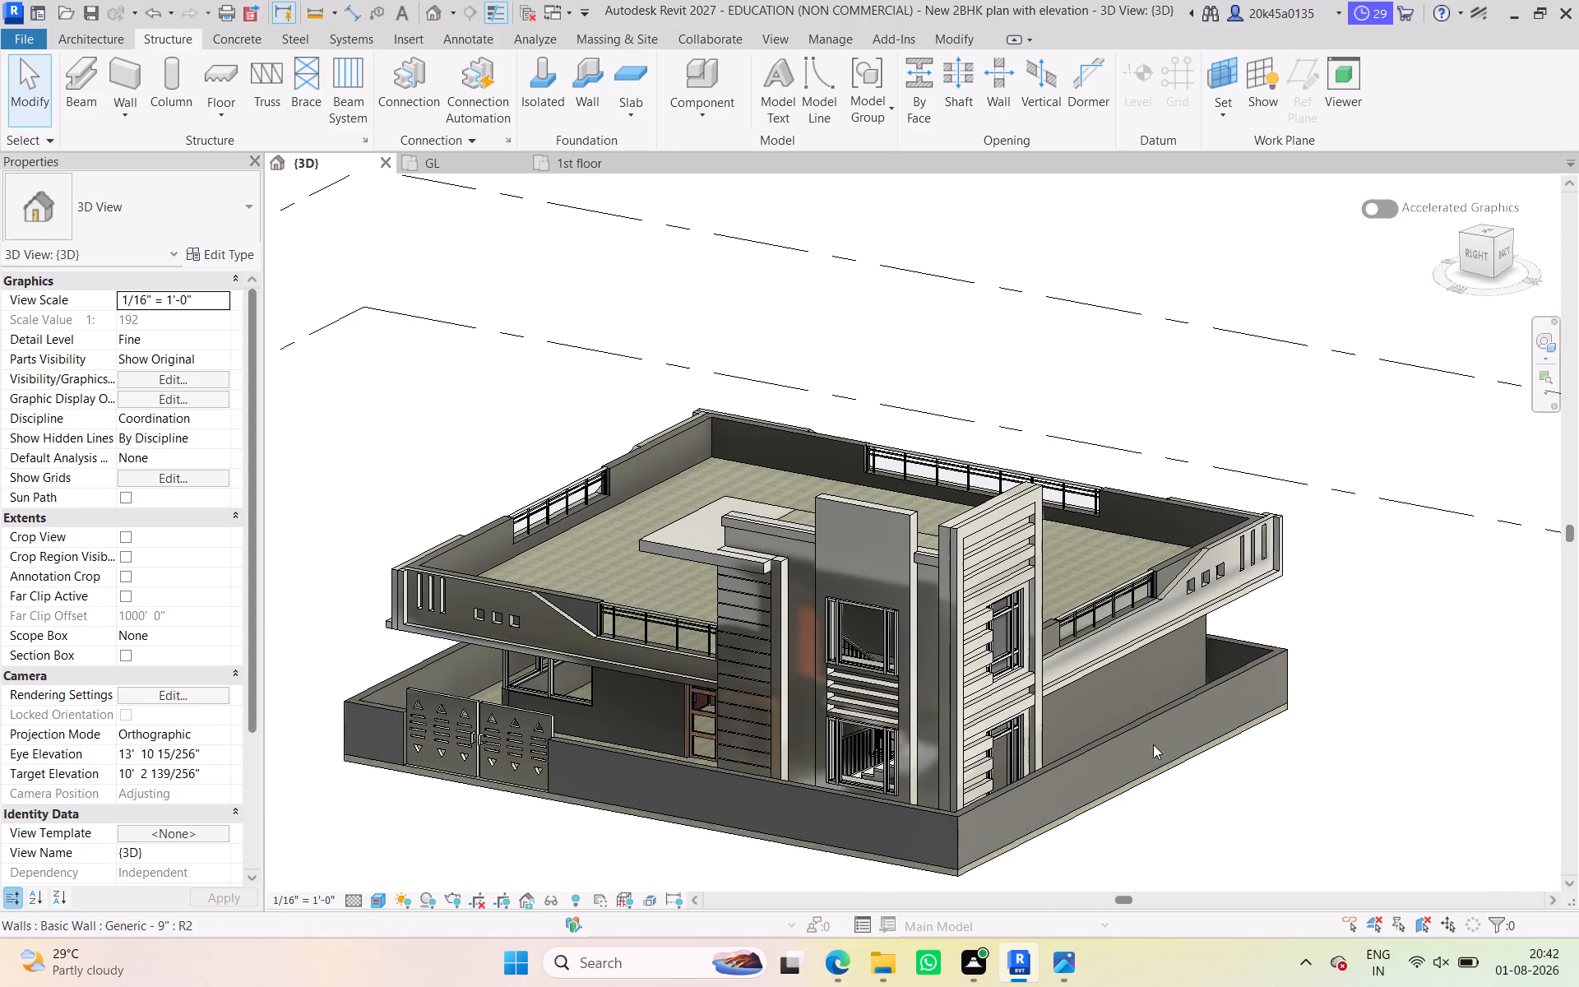
pyautogui.moveTo(905, 829); pyautogui.dragTo(1014, 850, button='middle')
pyautogui.scroll(-2, 571, 723)
pyautogui.moveTo(571, 723); pyautogui.dragTo(556, 679, button='middle')
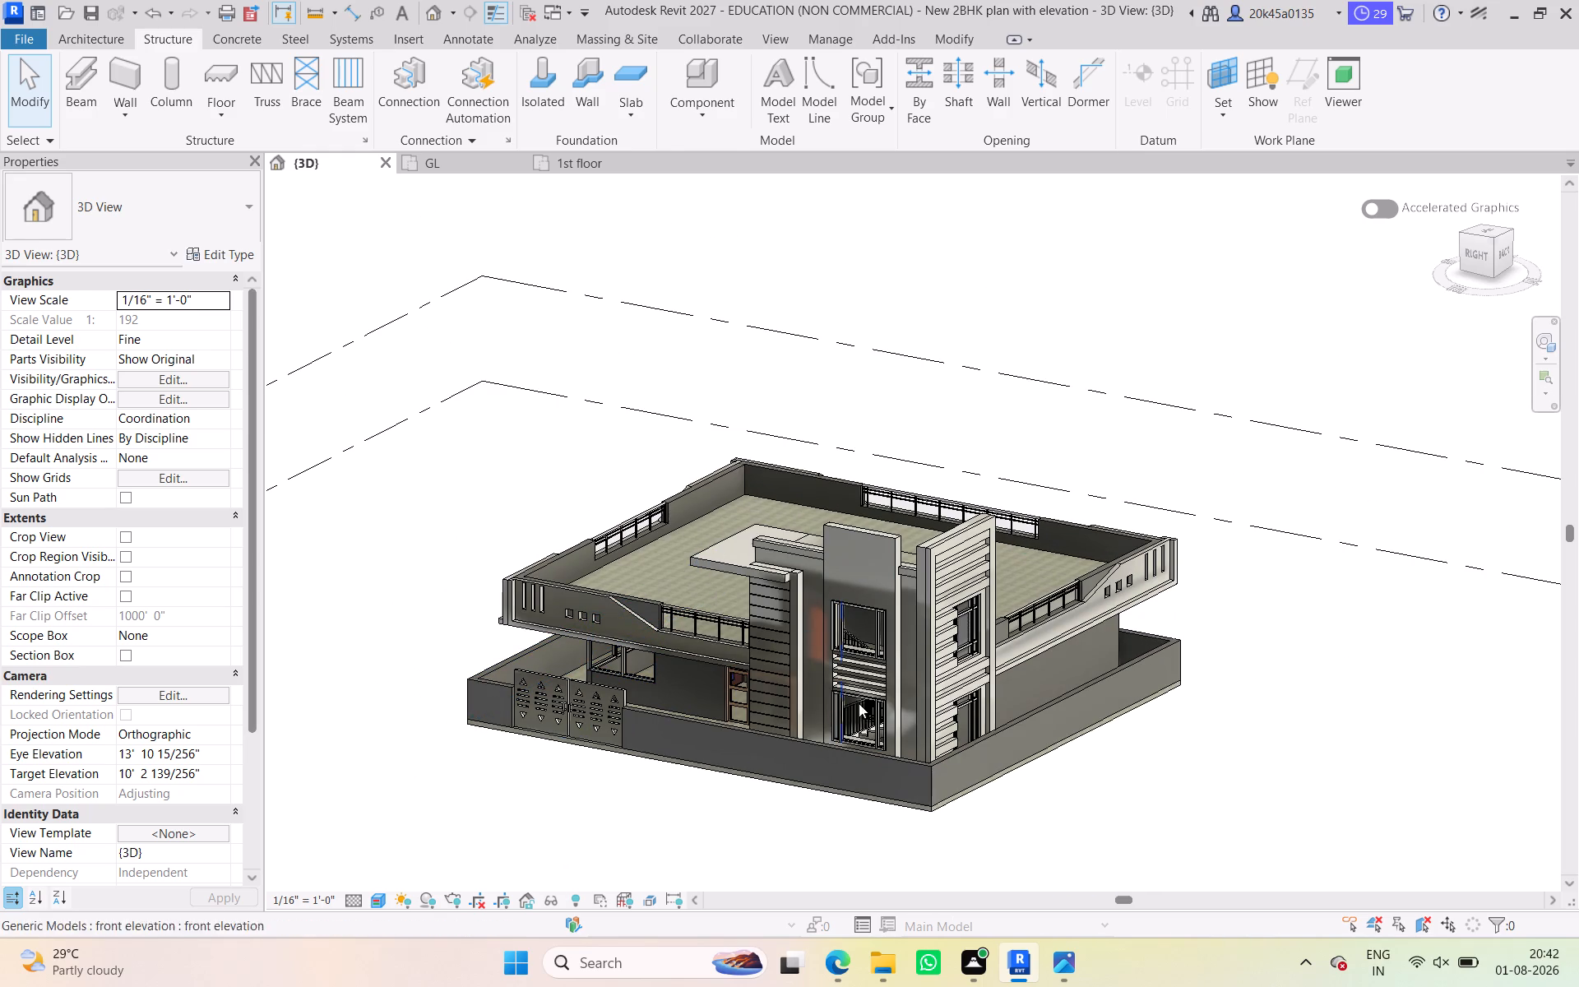
pyautogui.moveTo(1476, 259); pyautogui.dragTo(385, 267)
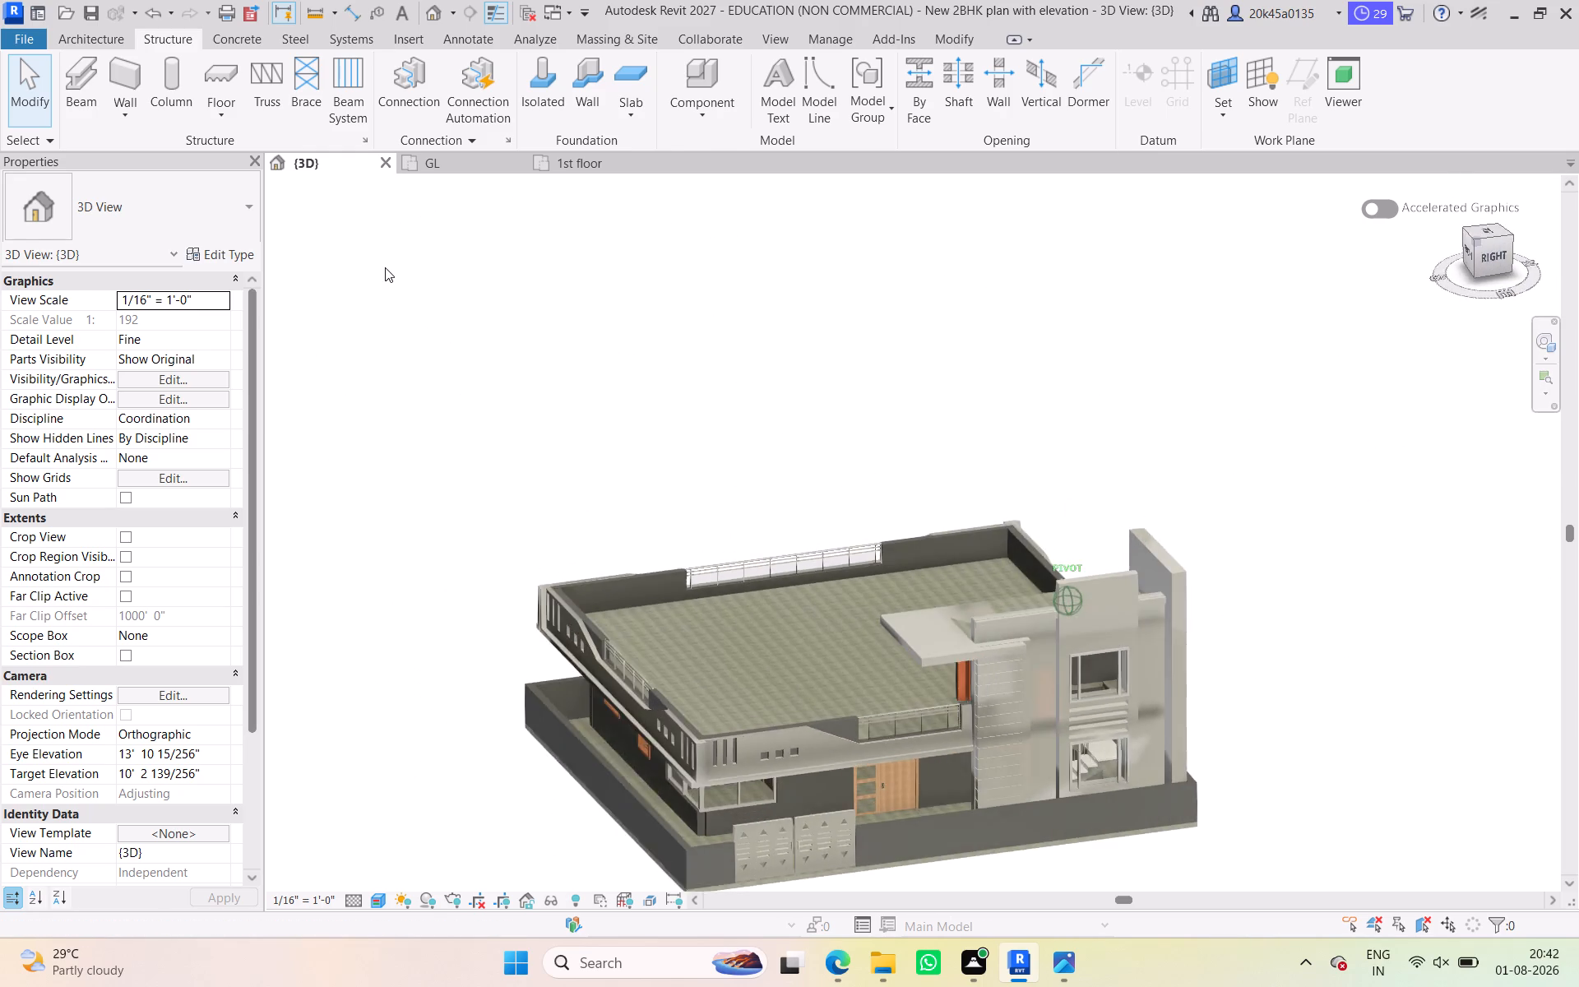
pyautogui.moveTo(385, 267); pyautogui.dragTo(1433, 229)
pyautogui.moveTo(938, 734); pyautogui.dragTo(1054, 759, button='middle')
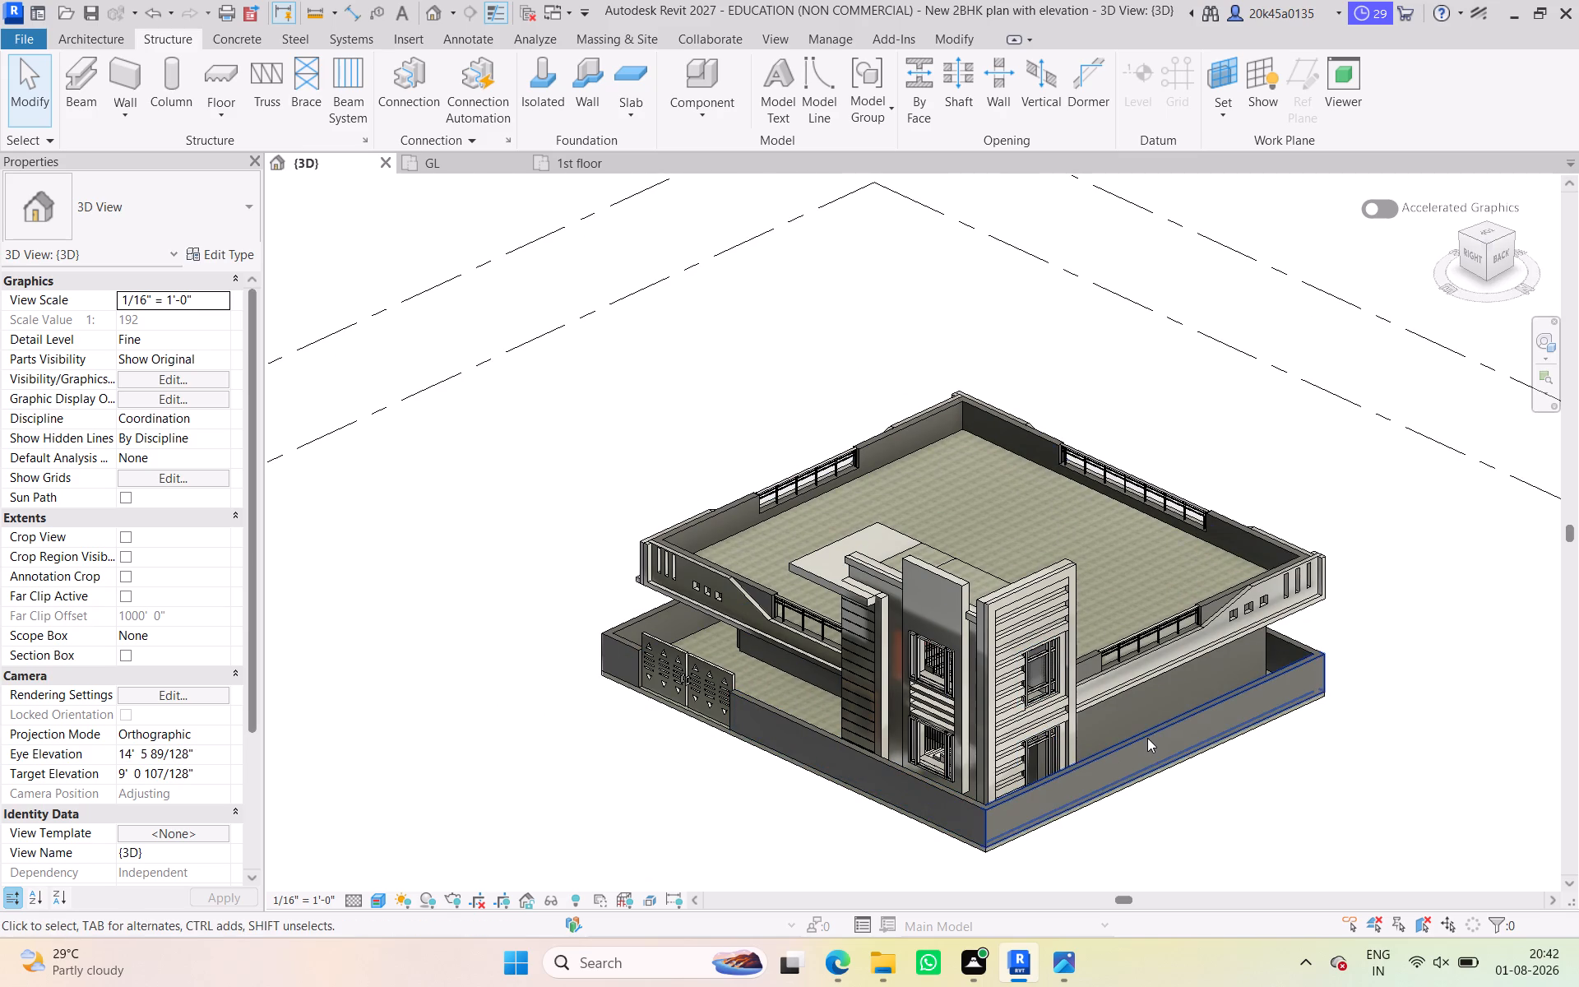
pyautogui.scroll(-3, 1147, 738)
pyautogui.moveTo(1147, 738); pyautogui.dragTo(1115, 713, button='middle')
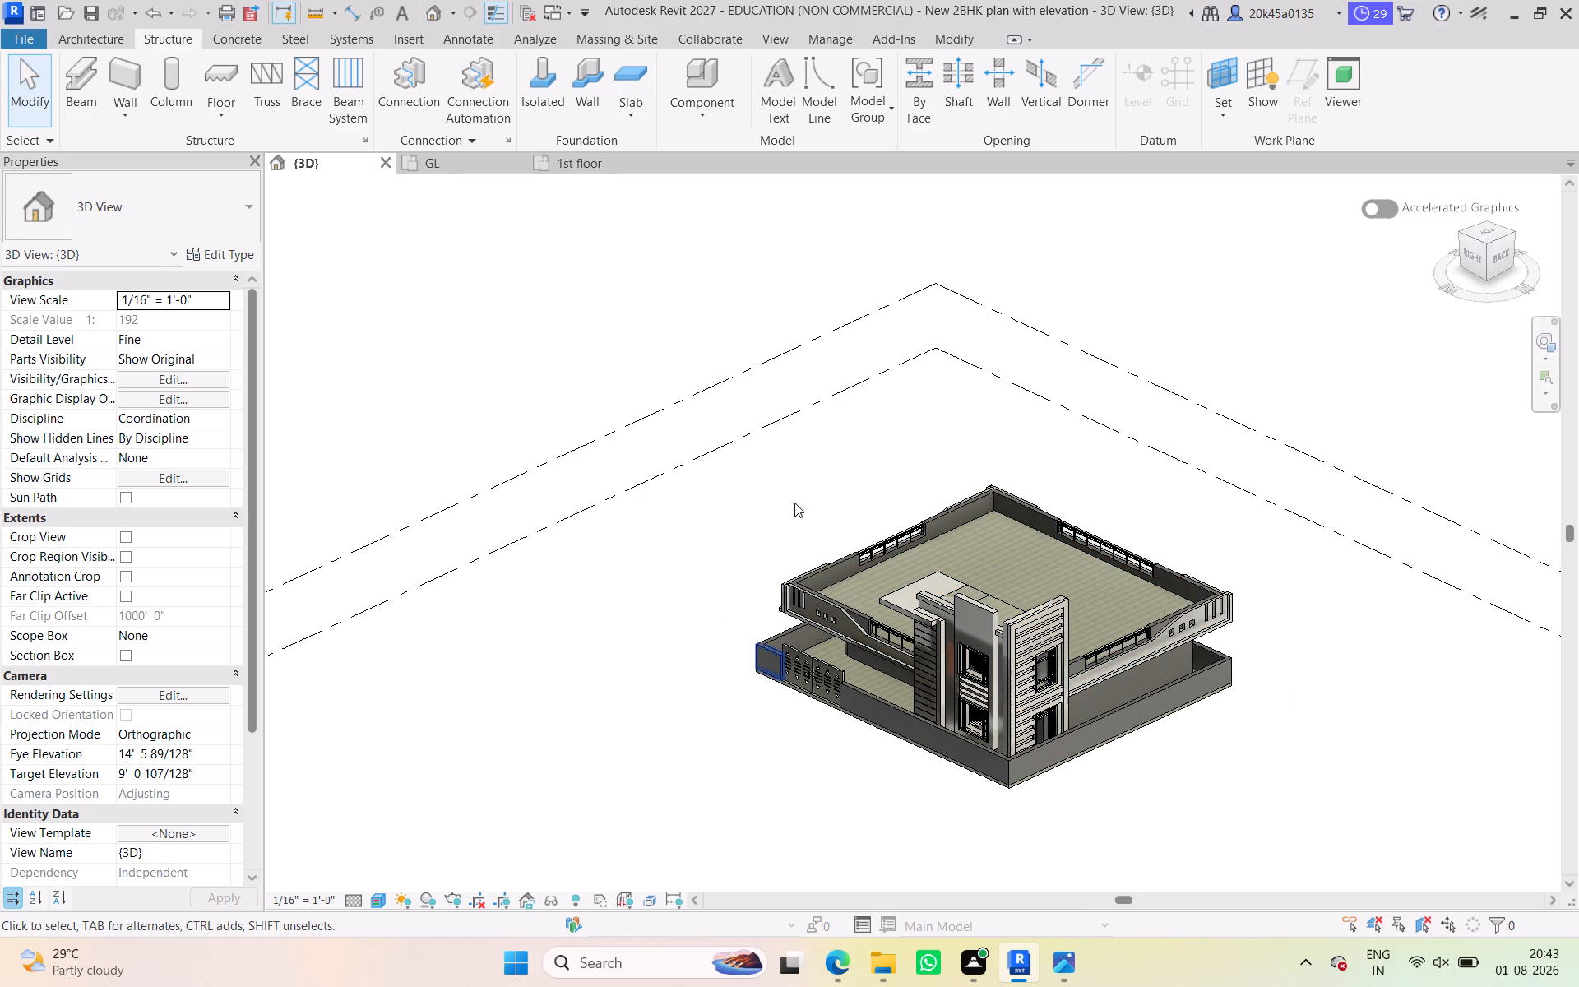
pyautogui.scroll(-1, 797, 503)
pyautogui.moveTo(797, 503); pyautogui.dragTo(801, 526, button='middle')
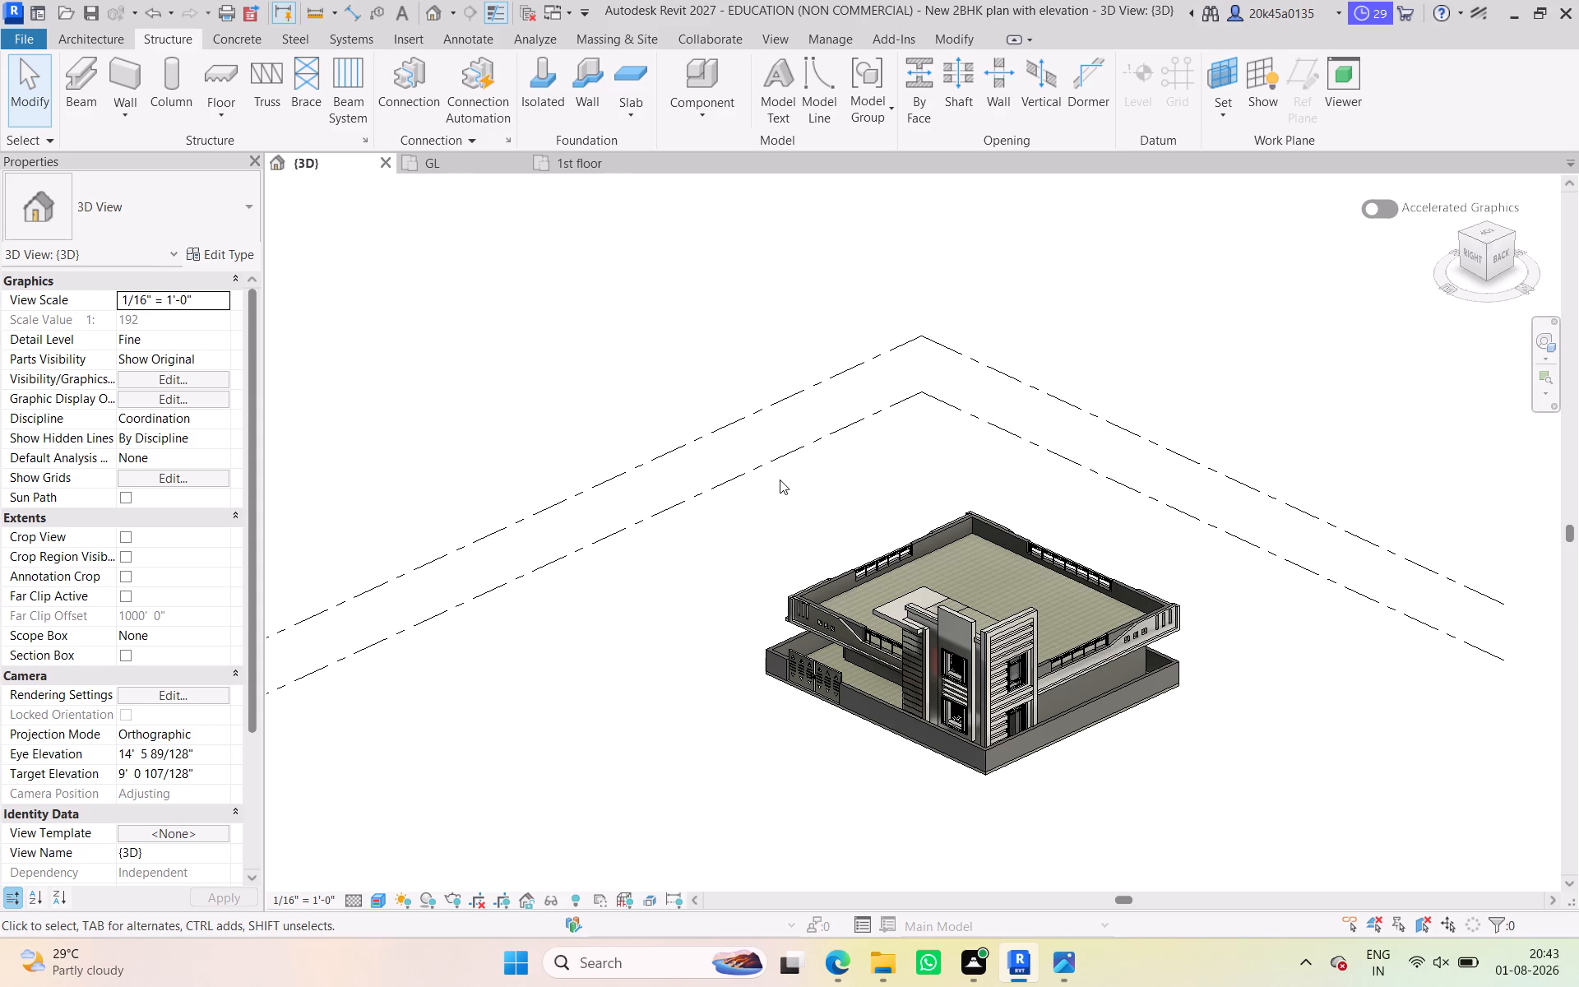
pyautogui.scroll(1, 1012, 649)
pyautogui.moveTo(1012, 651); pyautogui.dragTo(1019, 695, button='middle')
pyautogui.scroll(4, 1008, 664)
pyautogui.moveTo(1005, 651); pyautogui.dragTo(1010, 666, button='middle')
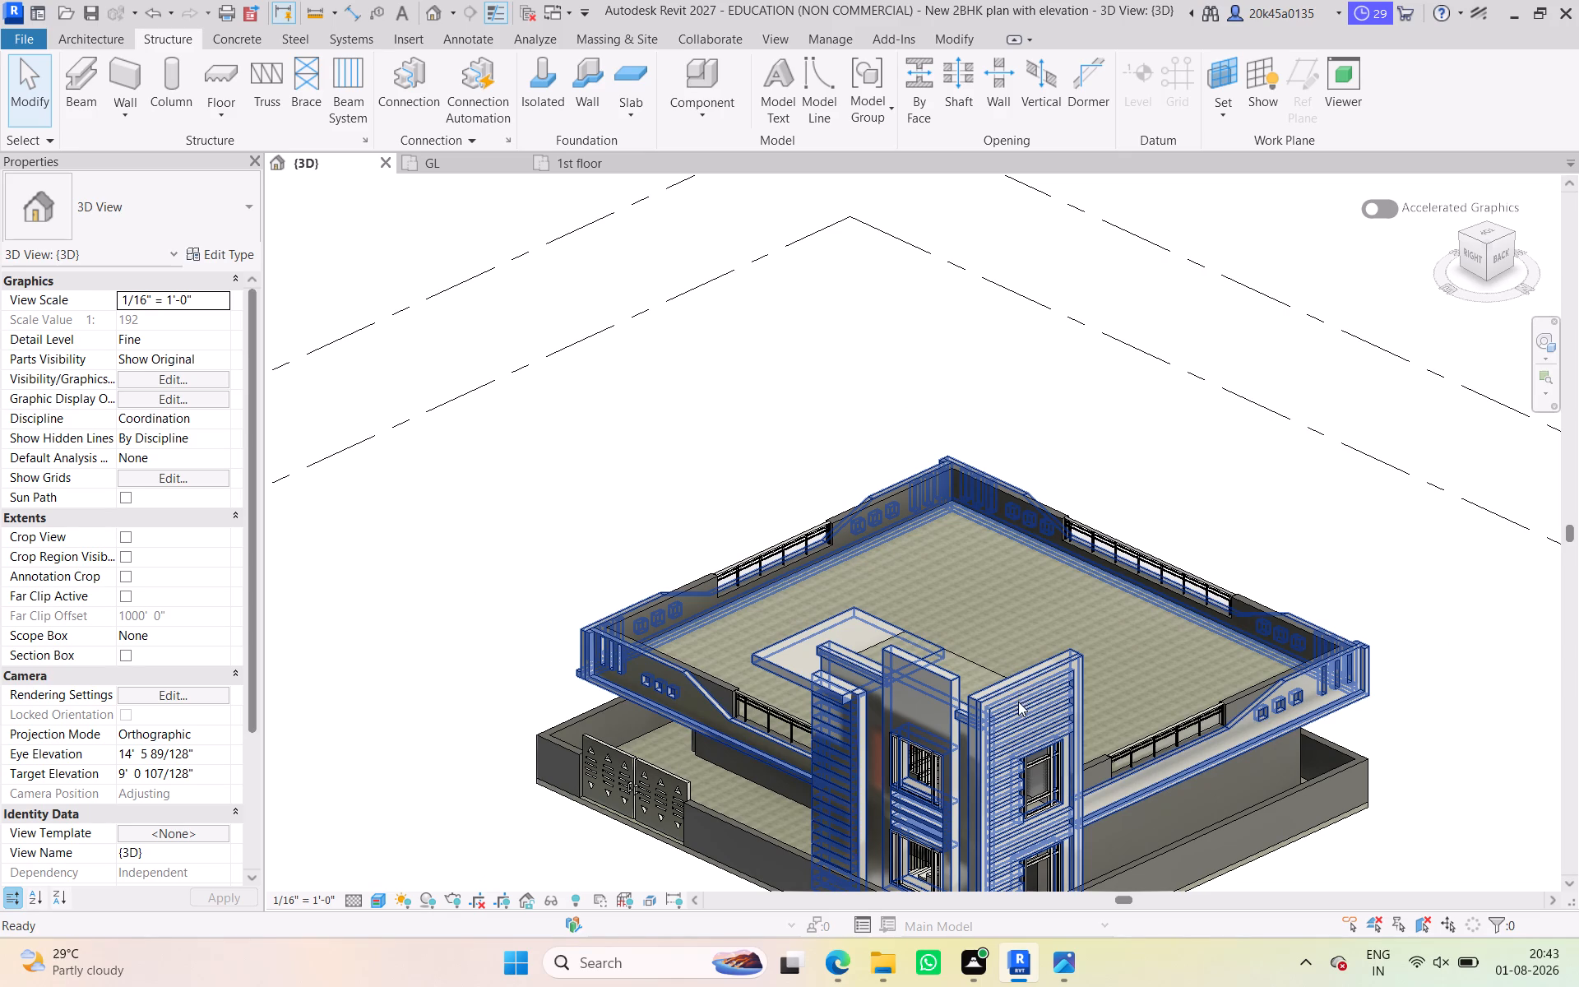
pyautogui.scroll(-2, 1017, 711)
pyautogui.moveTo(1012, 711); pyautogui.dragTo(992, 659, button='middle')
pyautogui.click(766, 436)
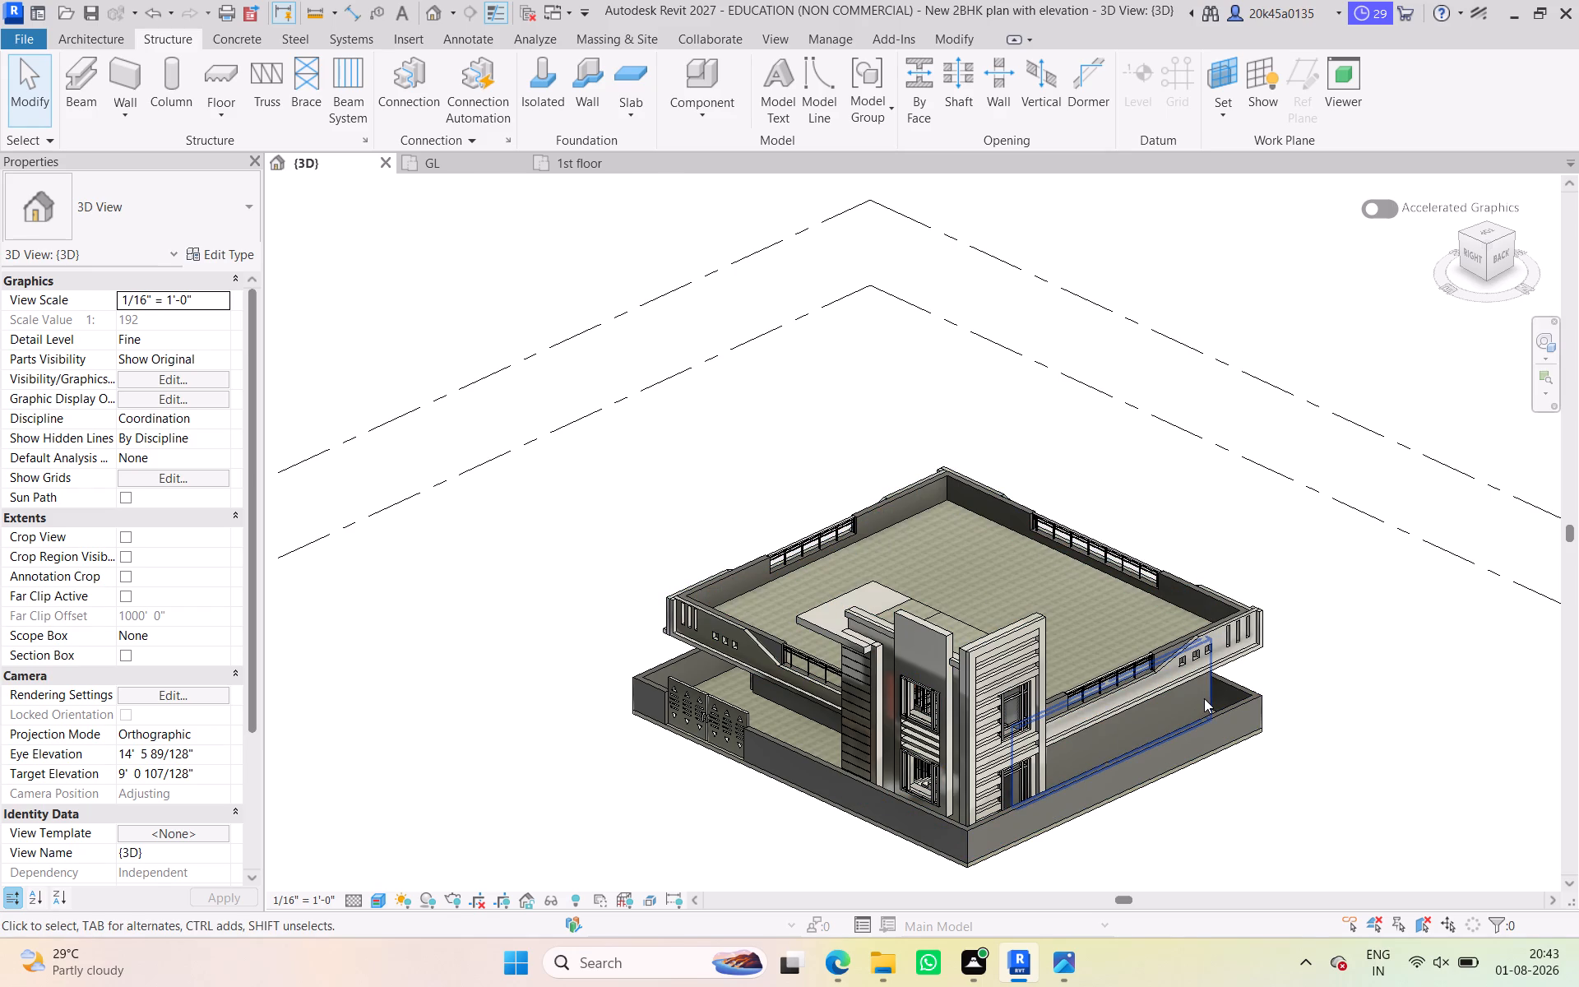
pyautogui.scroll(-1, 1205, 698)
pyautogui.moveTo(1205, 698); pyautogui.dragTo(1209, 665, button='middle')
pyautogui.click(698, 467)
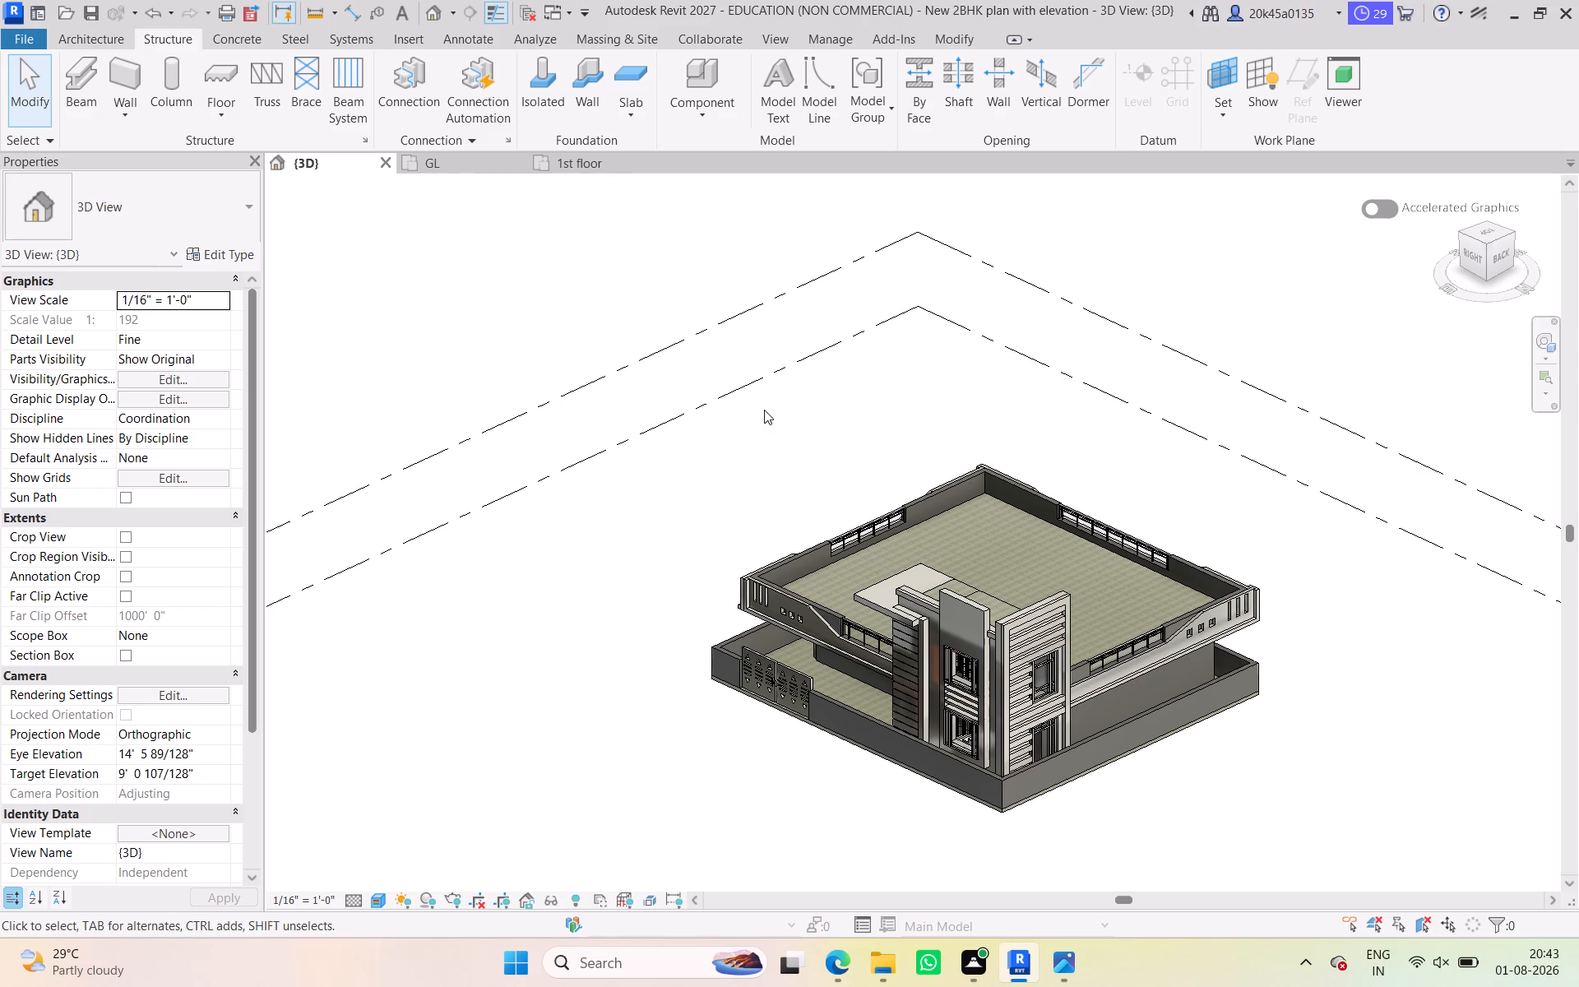
# Save the house project.
pyautogui.click(29, 100)
pyautogui.hotkey('ctrl', 's')
pyautogui.hotkey('ctrl', 's')
pyautogui.hotkey('ctrl', 's')
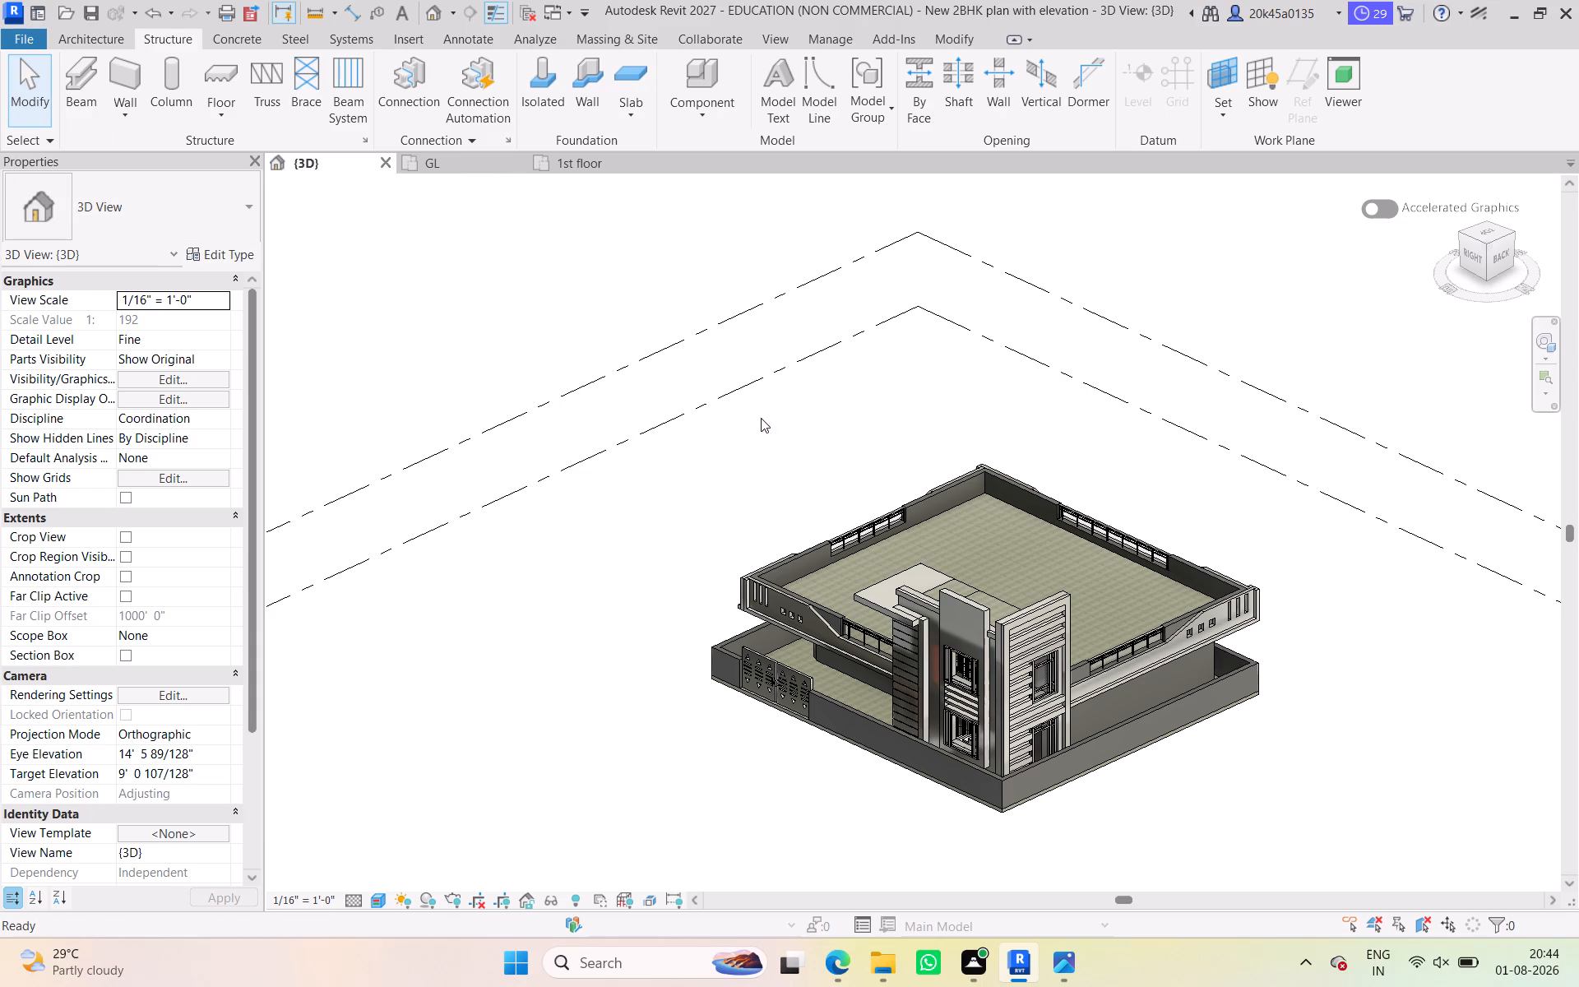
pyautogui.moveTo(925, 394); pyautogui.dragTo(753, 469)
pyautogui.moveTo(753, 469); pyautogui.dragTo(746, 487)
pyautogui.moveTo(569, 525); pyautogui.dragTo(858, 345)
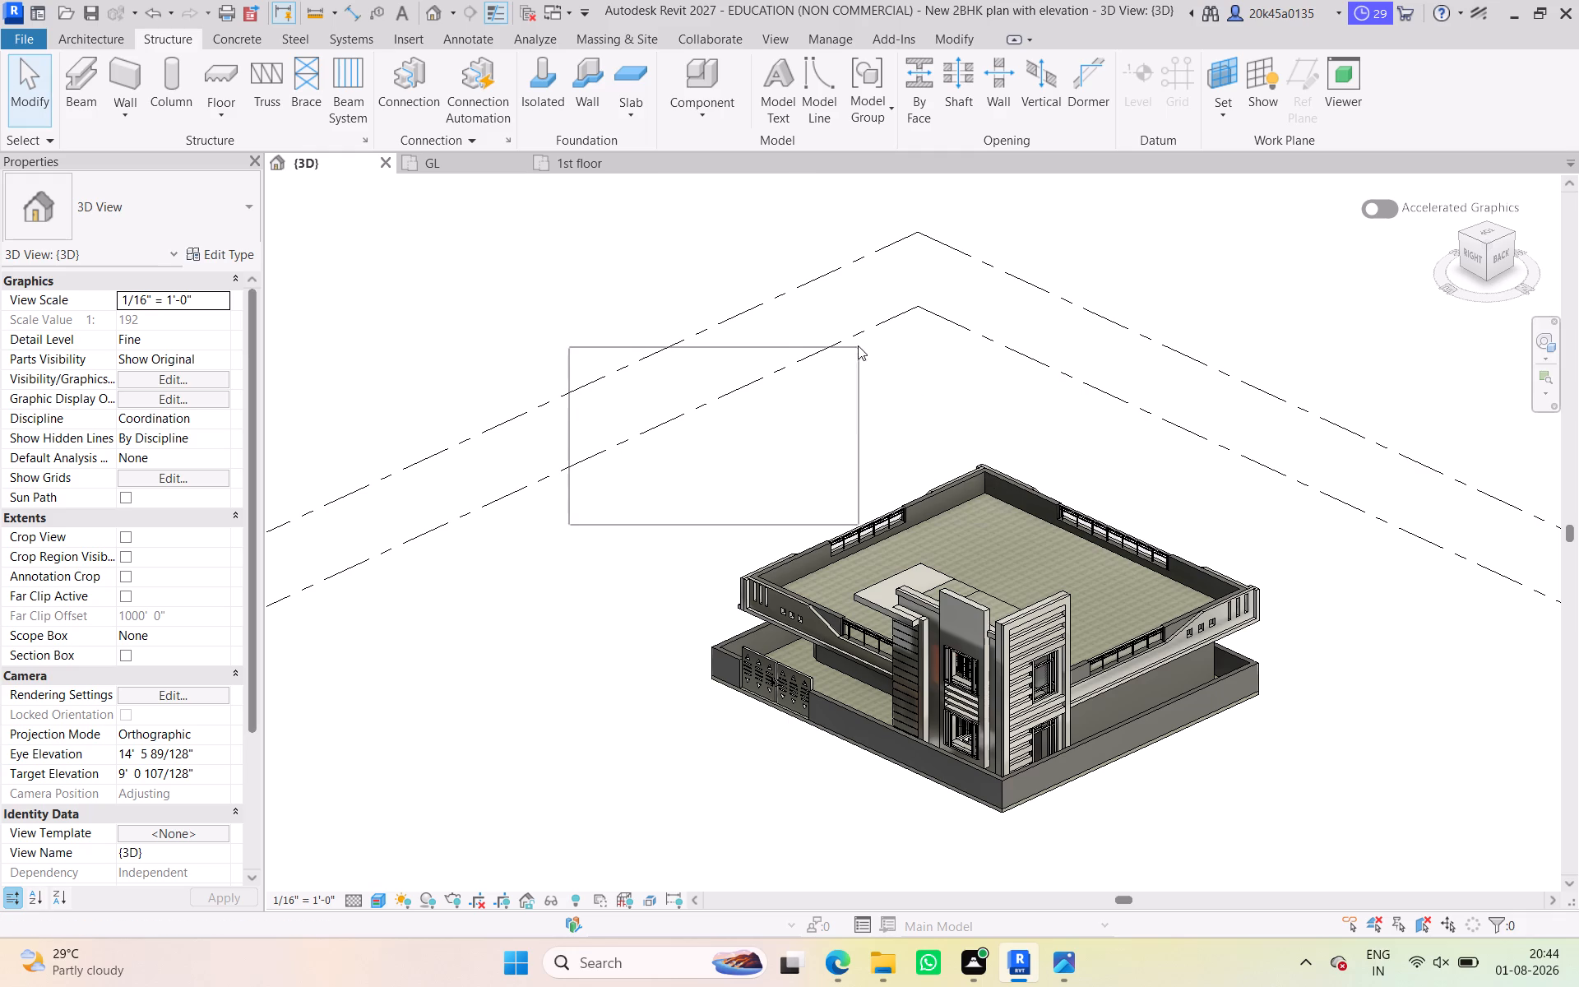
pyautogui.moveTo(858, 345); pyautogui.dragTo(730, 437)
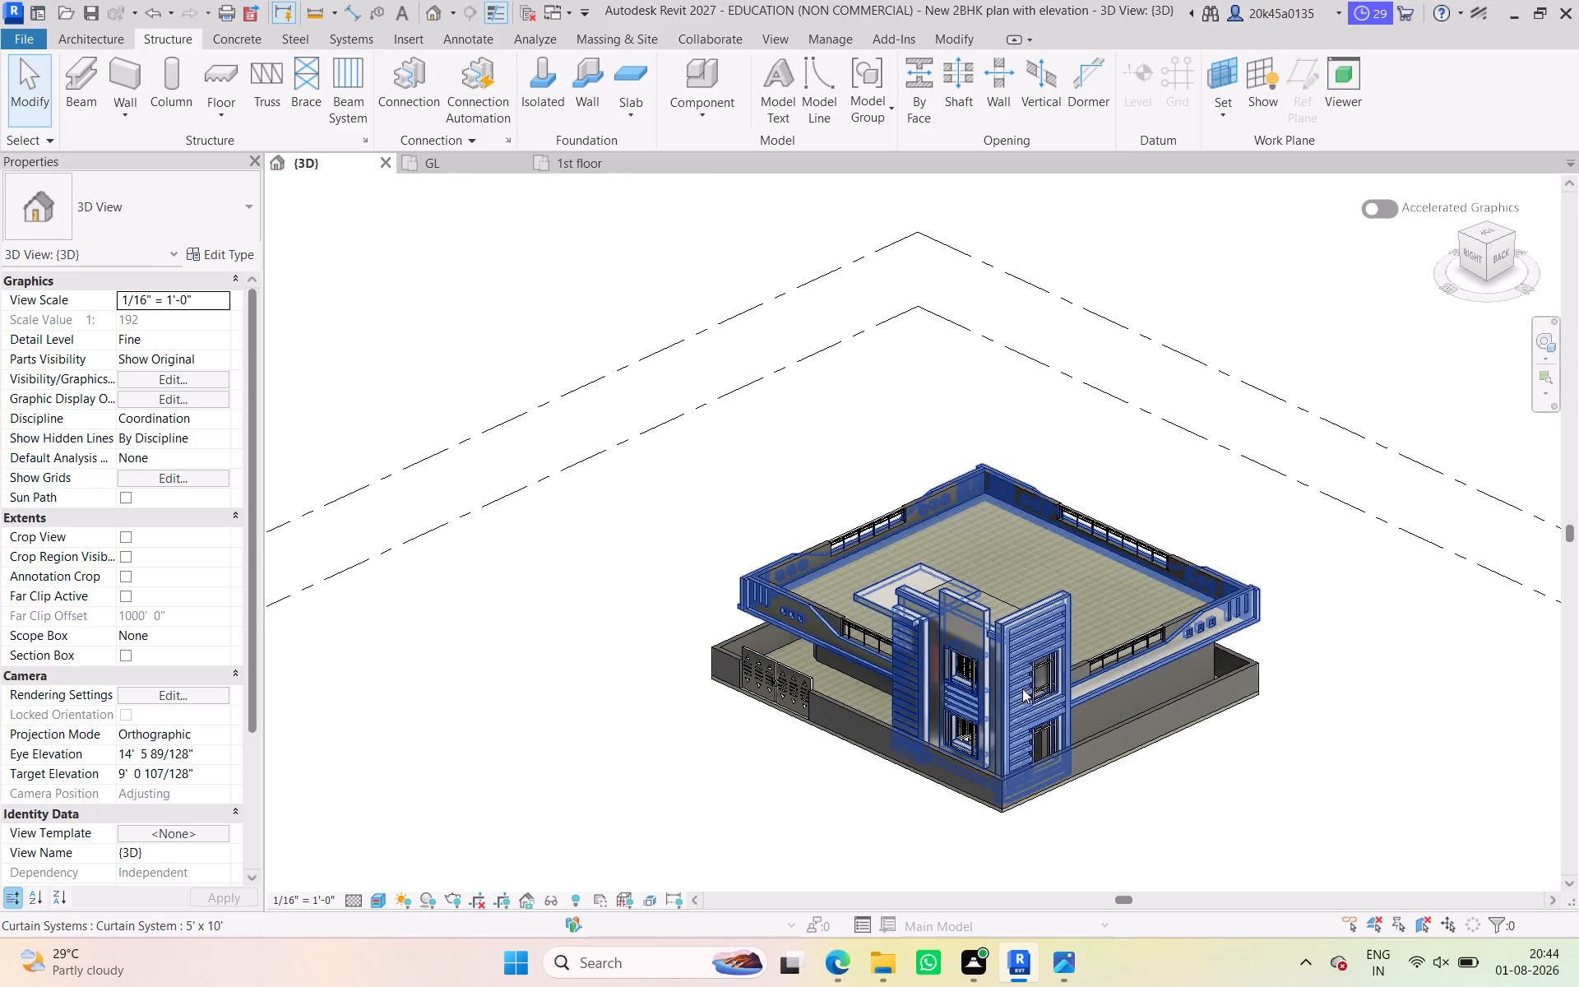
# Examine the gate, parapet cut-outs, terrace railing and elevation tower up close from the raised corner view.
pyautogui.scroll(4, 1005, 691)
pyautogui.moveTo(1003, 693); pyautogui.dragTo(1216, 671, button='middle')
pyautogui.scroll(4, 1063, 712)
pyautogui.moveTo(1054, 721); pyautogui.dragTo(1067, 750, button='middle')
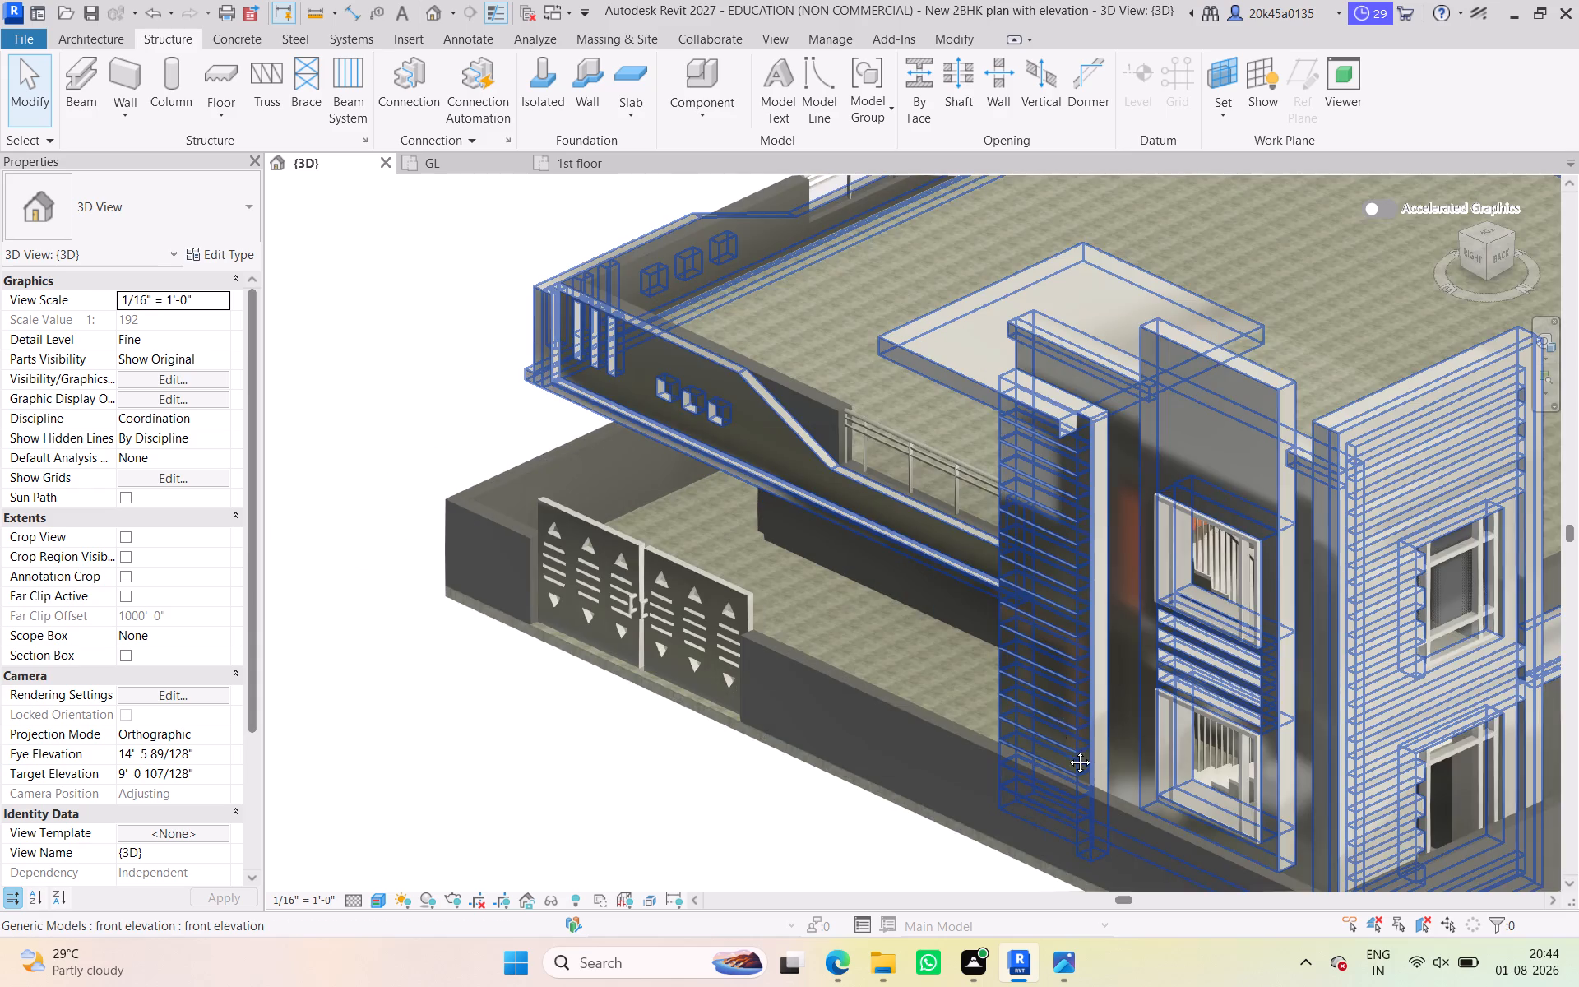
pyautogui.moveTo(1067, 750); pyautogui.dragTo(1071, 766, button='middle')
pyautogui.scroll(1, 1071, 766)
pyautogui.scroll(-3, 941, 743)
pyautogui.moveTo(924, 739); pyautogui.dragTo(852, 721, button='middle')
pyautogui.scroll(-1, 845, 713)
pyautogui.moveTo(844, 710); pyautogui.dragTo(839, 703, button='middle')
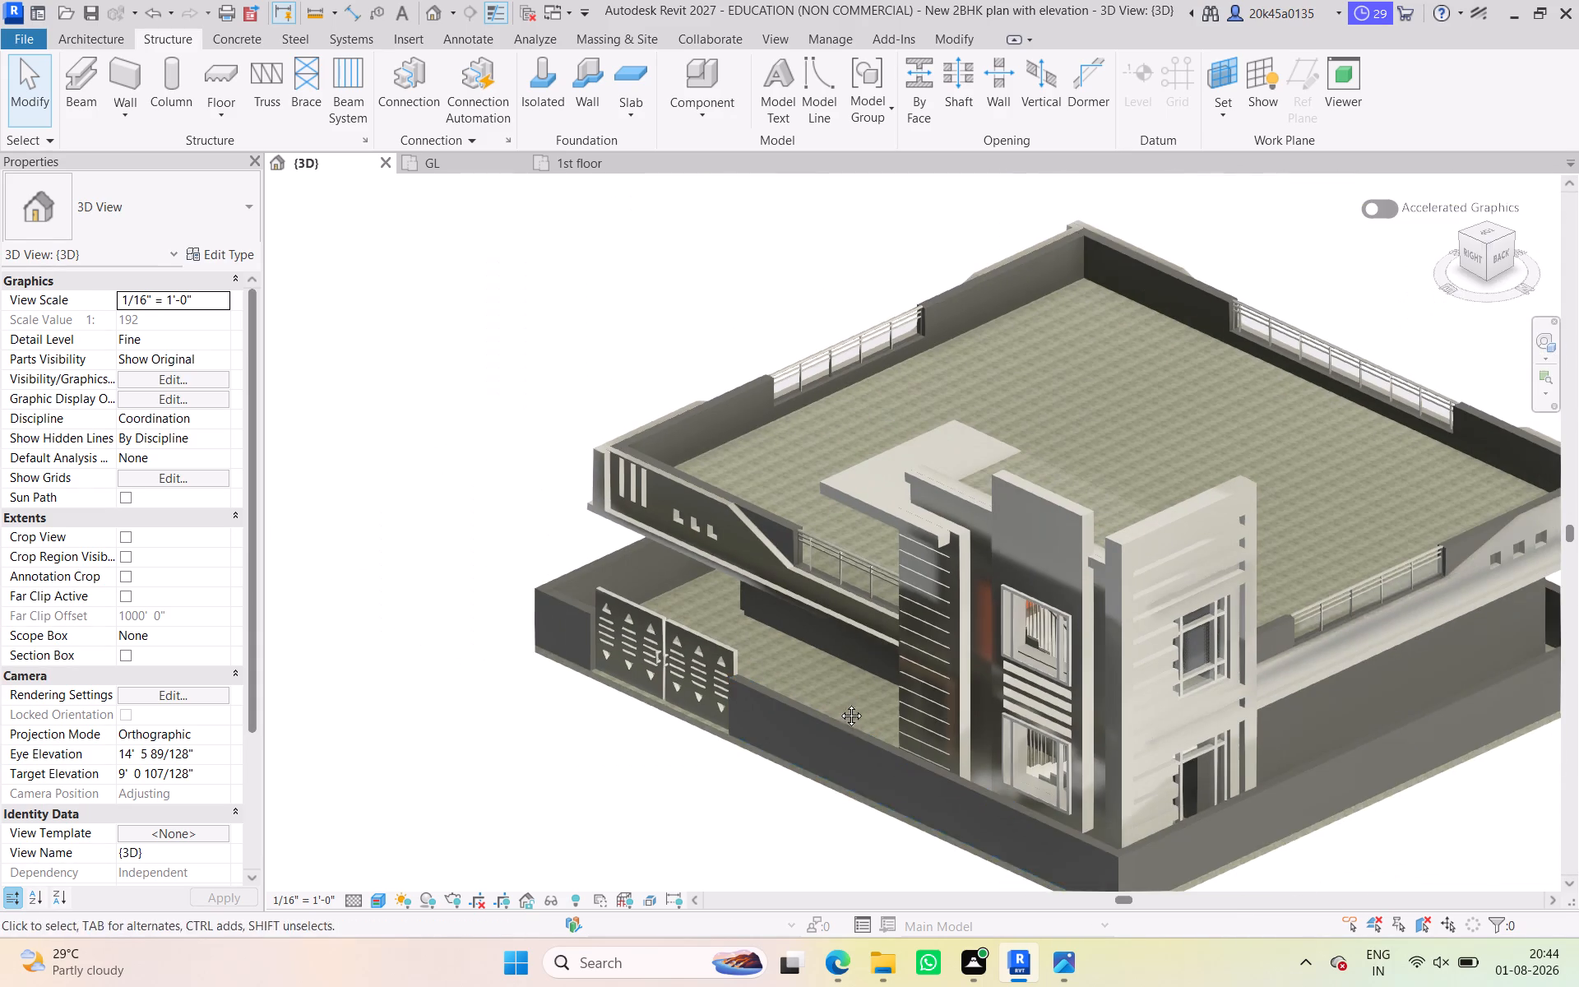
pyautogui.moveTo(839, 703); pyautogui.dragTo(818, 674, button='middle')
pyautogui.scroll(3, 686, 671)
pyautogui.moveTo(685, 670); pyautogui.dragTo(774, 811, button='middle')
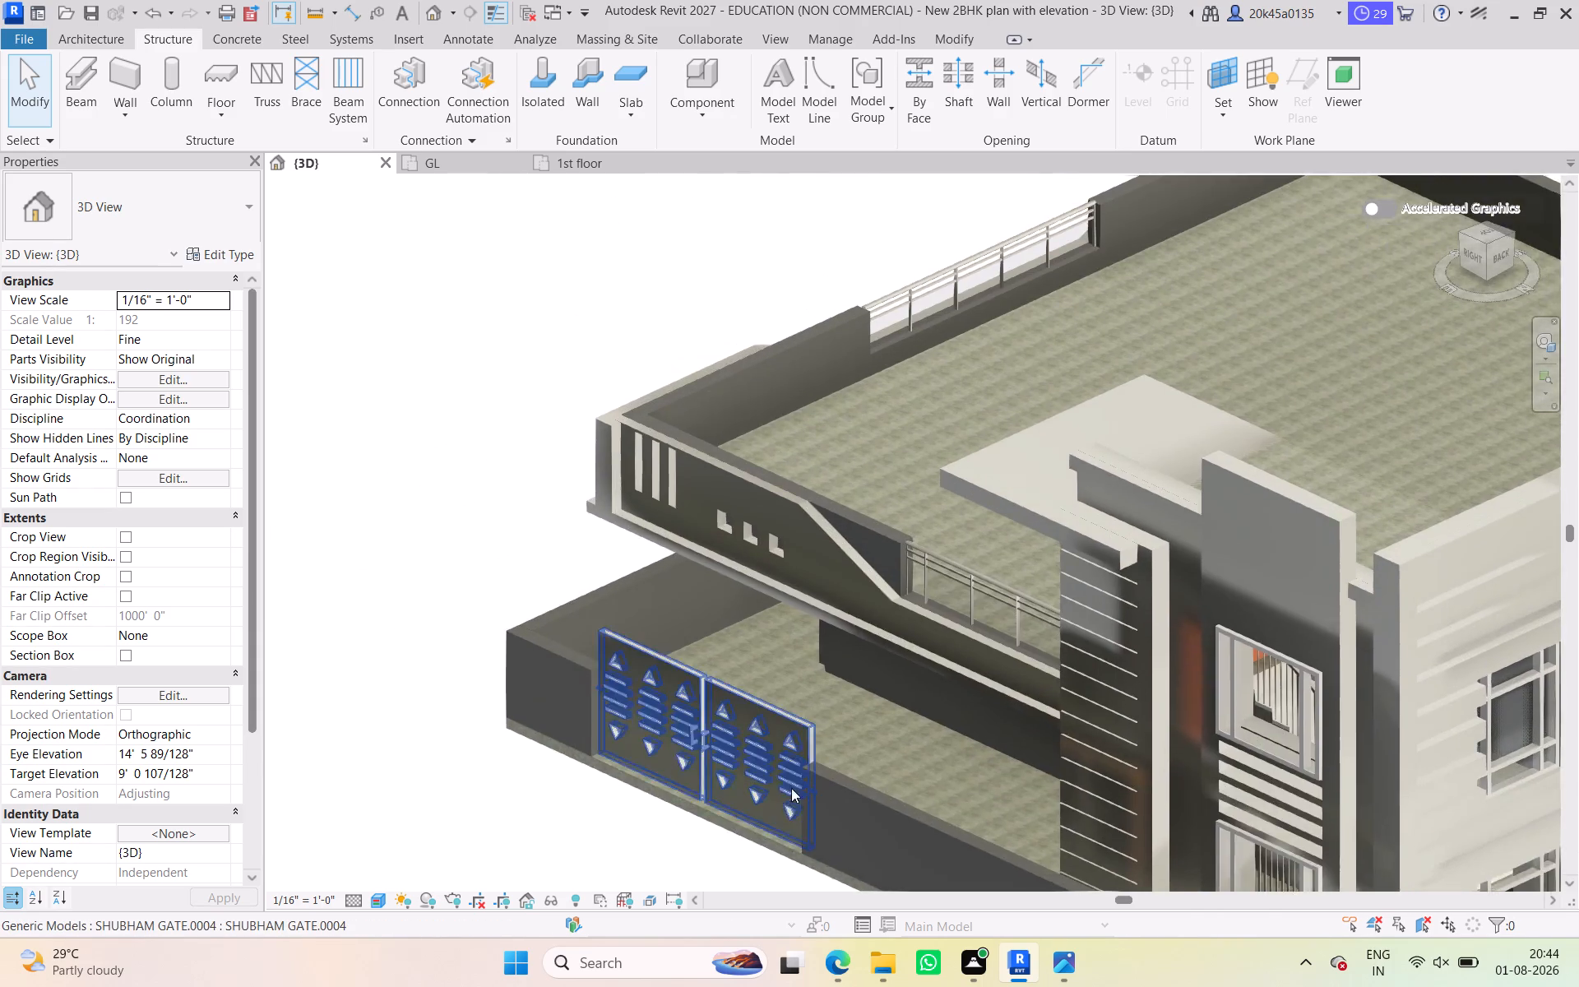
pyautogui.scroll(-2, 793, 773)
pyautogui.moveTo(789, 766); pyautogui.dragTo(748, 660, button='middle')
# Examine the gate, compound wall and parapet from the Right view, closing in on the gate's cut-outs and handles.
pyautogui.click(1480, 254)
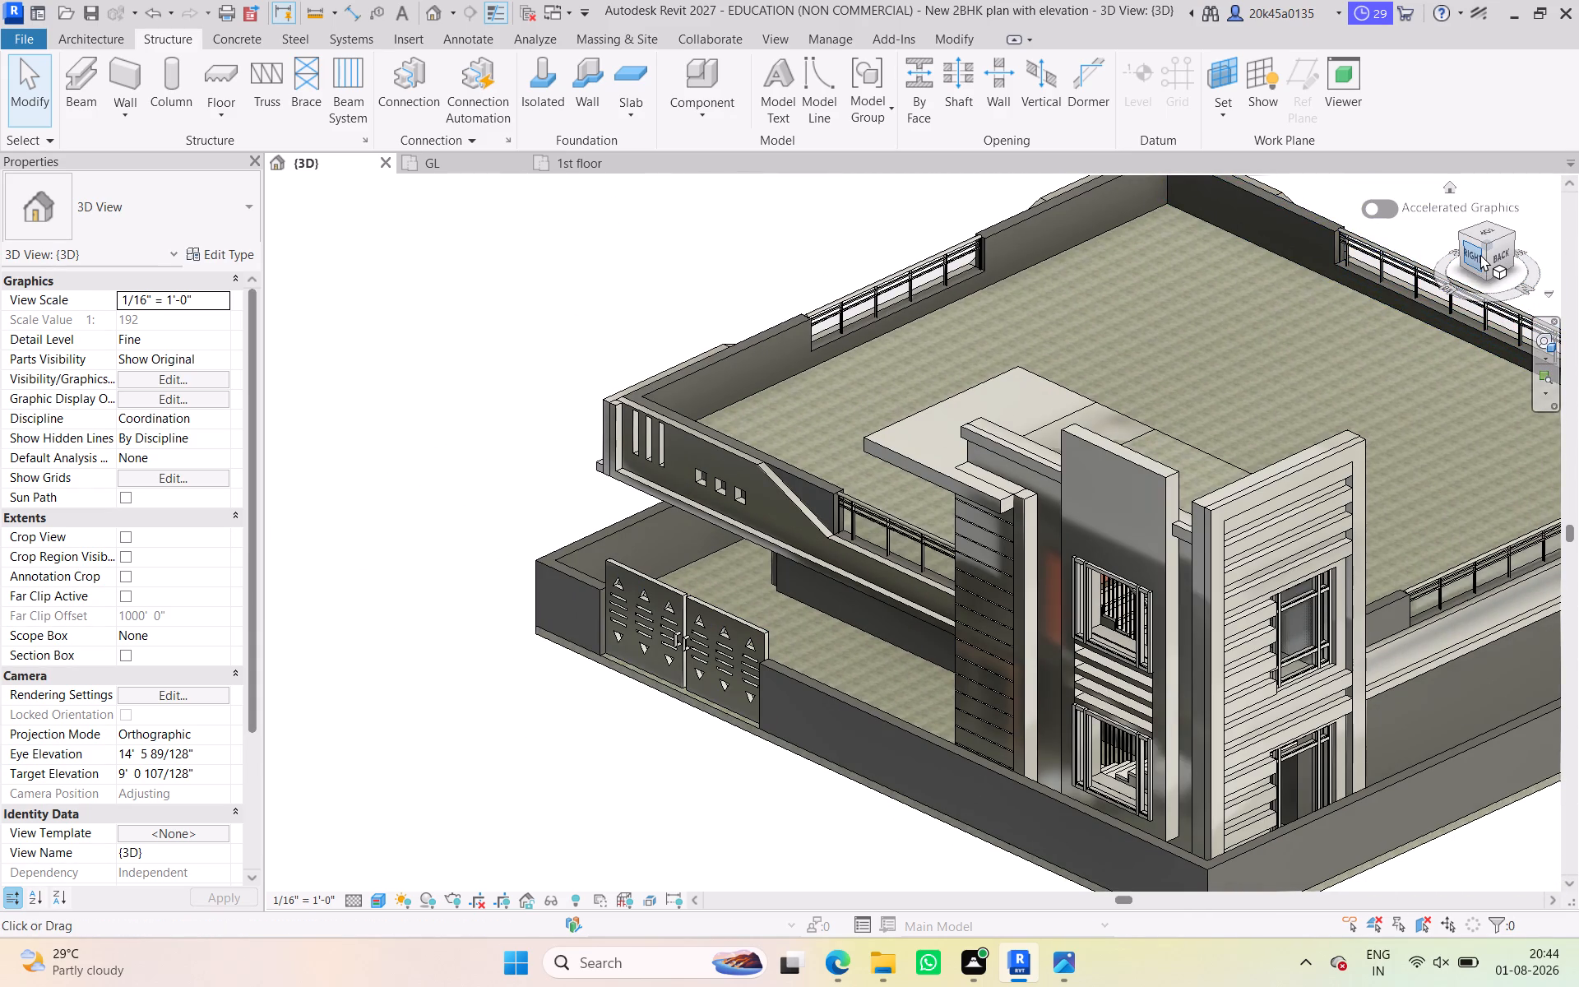
pyautogui.scroll(4, 1007, 561)
pyautogui.moveTo(1016, 589); pyautogui.dragTo(1031, 638, button='middle')
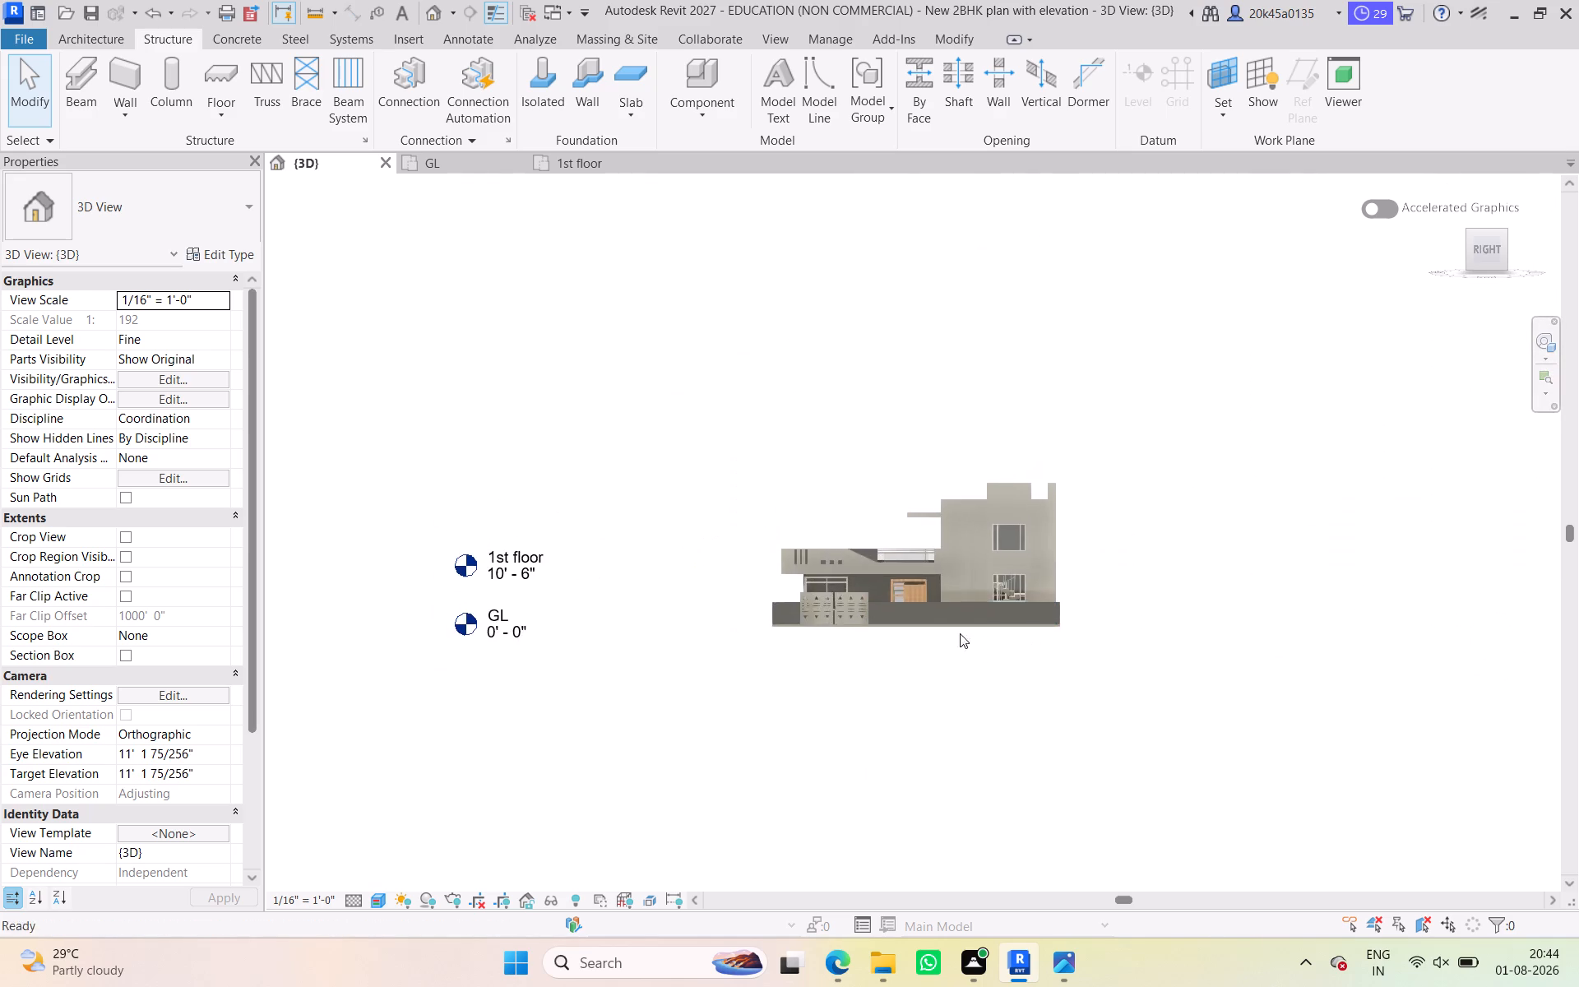
pyautogui.scroll(5, 916, 628)
pyautogui.moveTo(914, 636); pyautogui.dragTo(925, 674, button='middle')
pyautogui.click(910, 608)
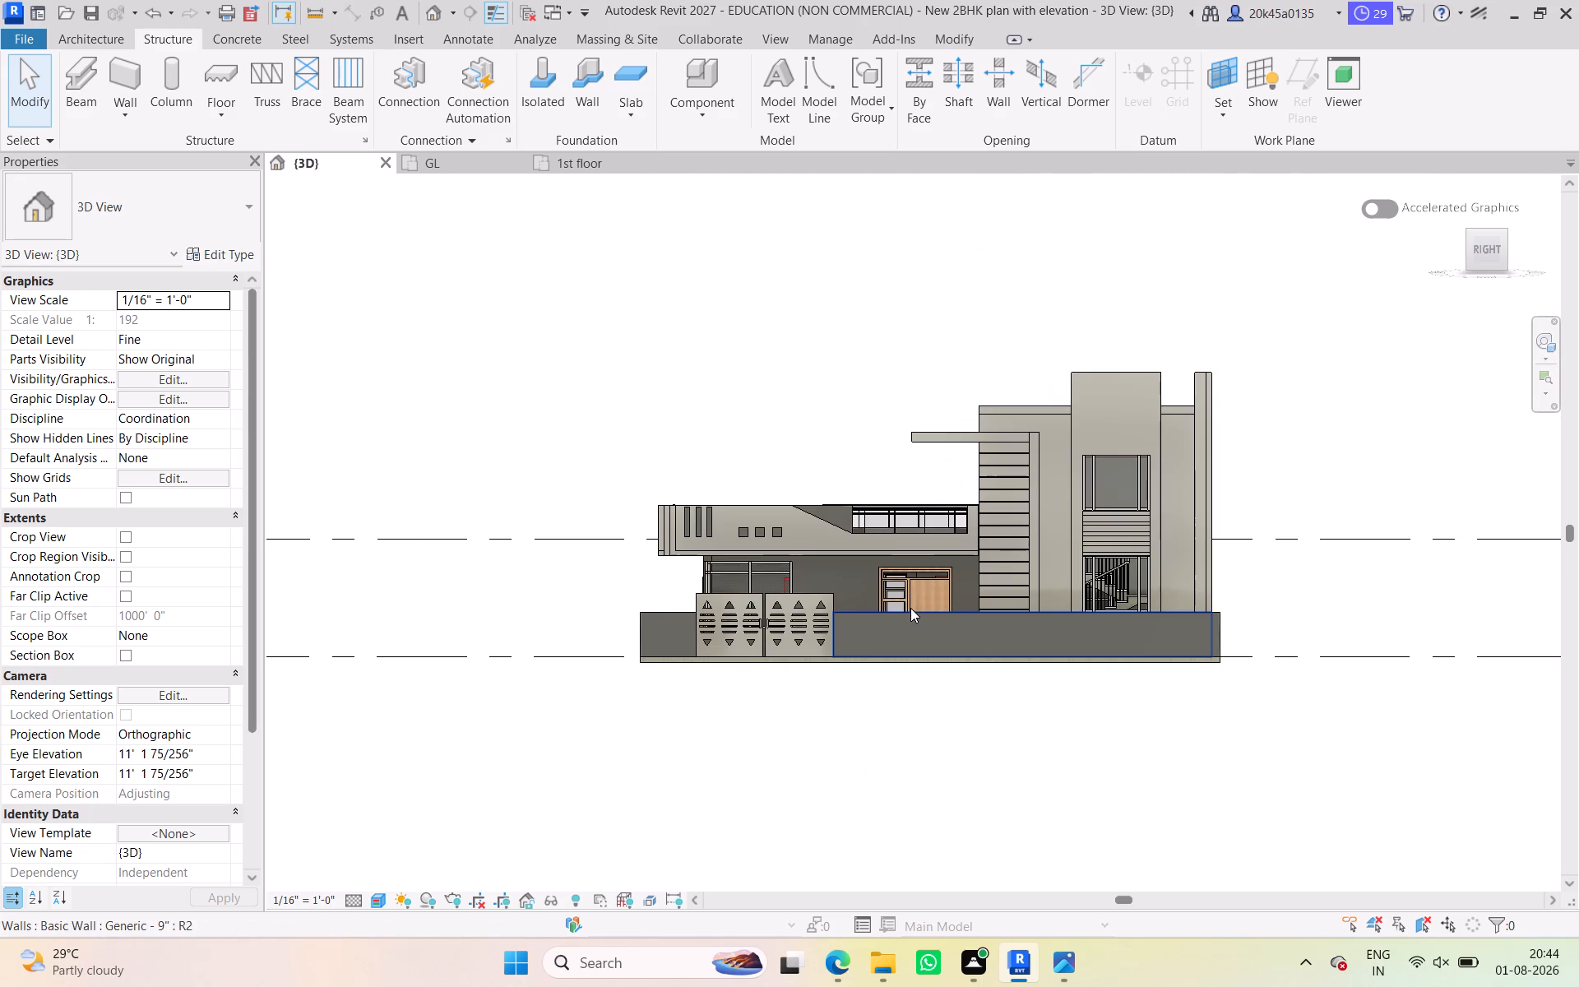
pyautogui.click(862, 380)
pyautogui.scroll(5, 881, 628)
pyautogui.moveTo(875, 656); pyautogui.dragTo(881, 681, button='middle')
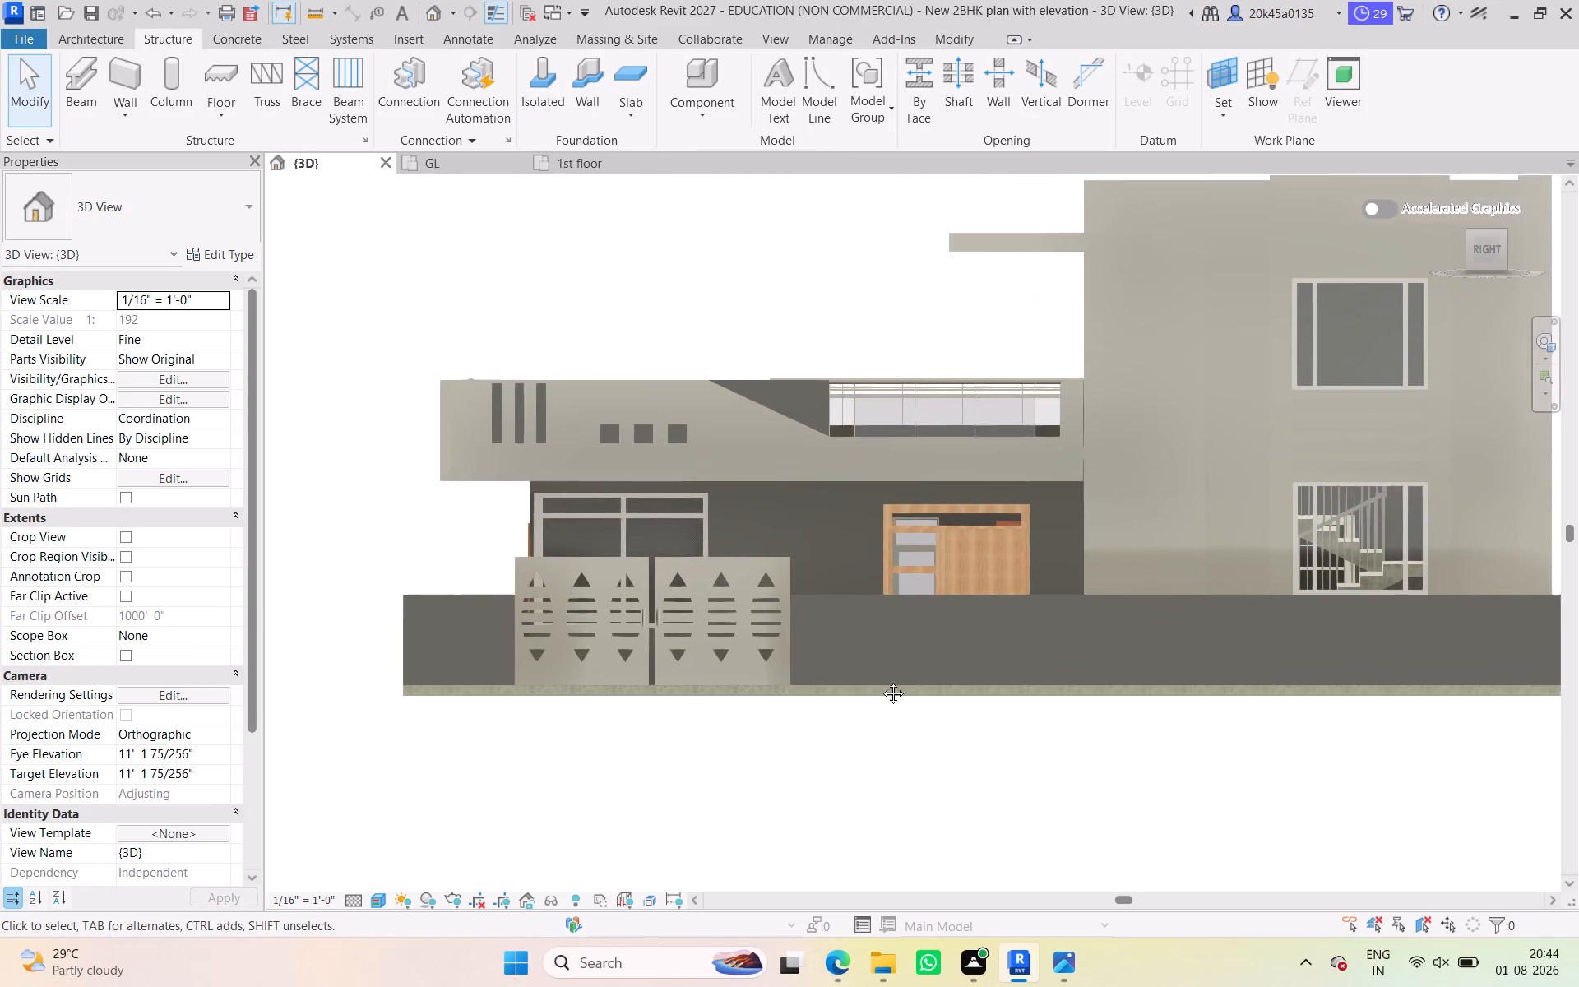
pyautogui.moveTo(881, 681); pyautogui.dragTo(881, 686, button='middle')
pyautogui.click(828, 626)
pyautogui.click(824, 309)
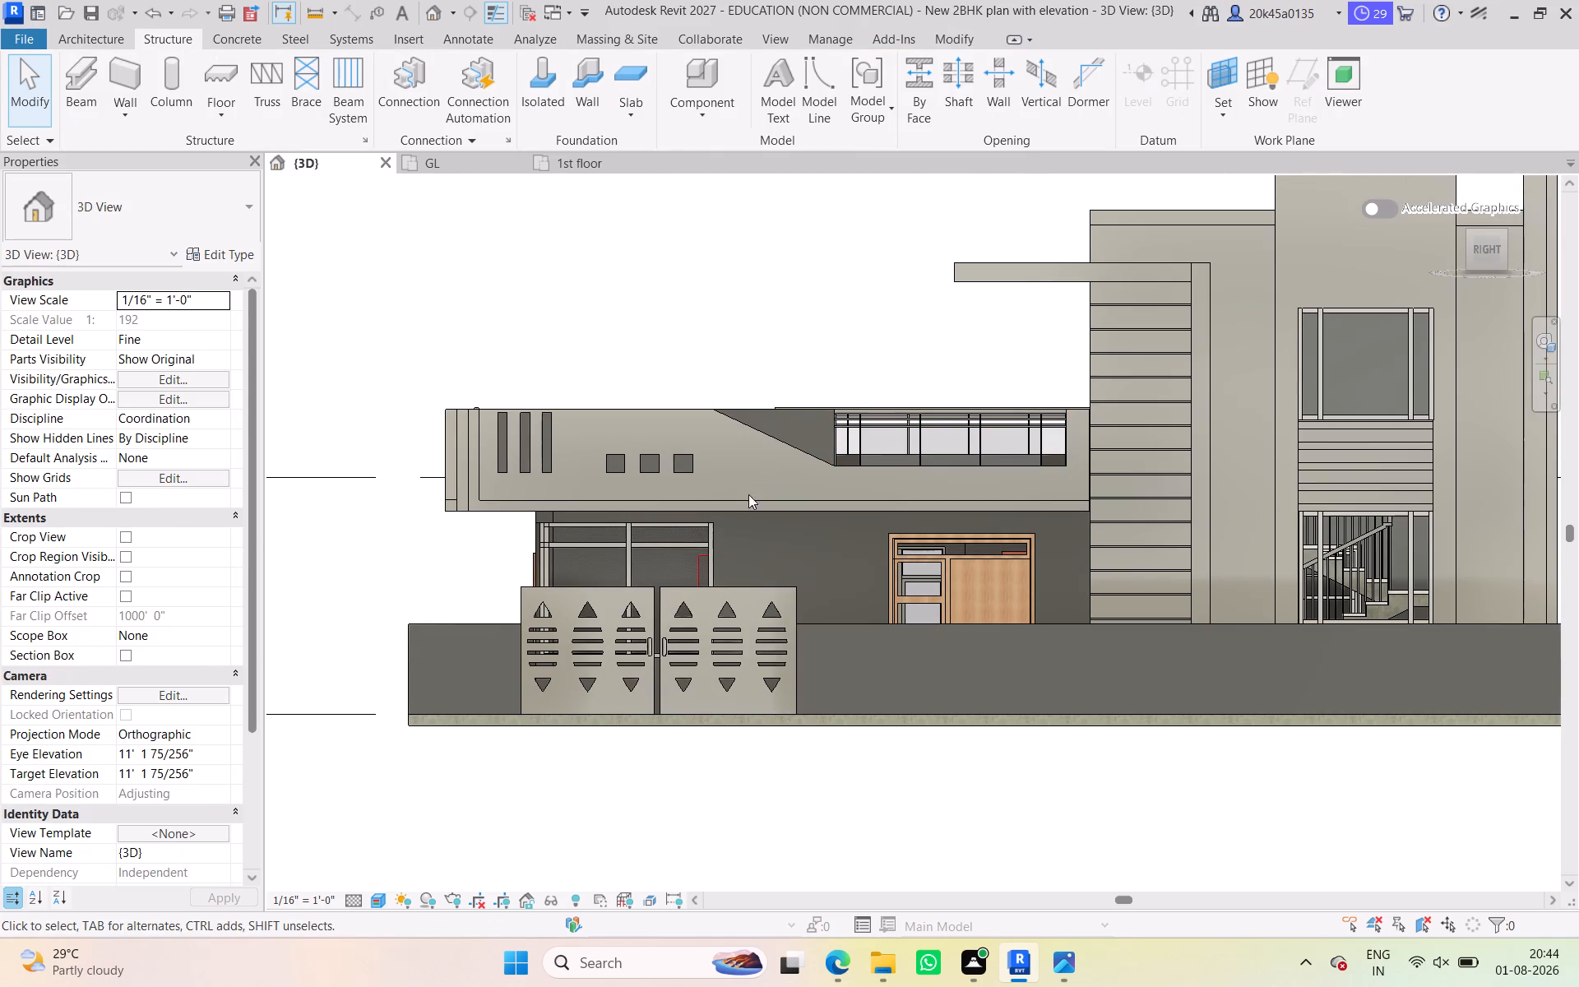
pyautogui.click(496, 628)
pyautogui.click(558, 287)
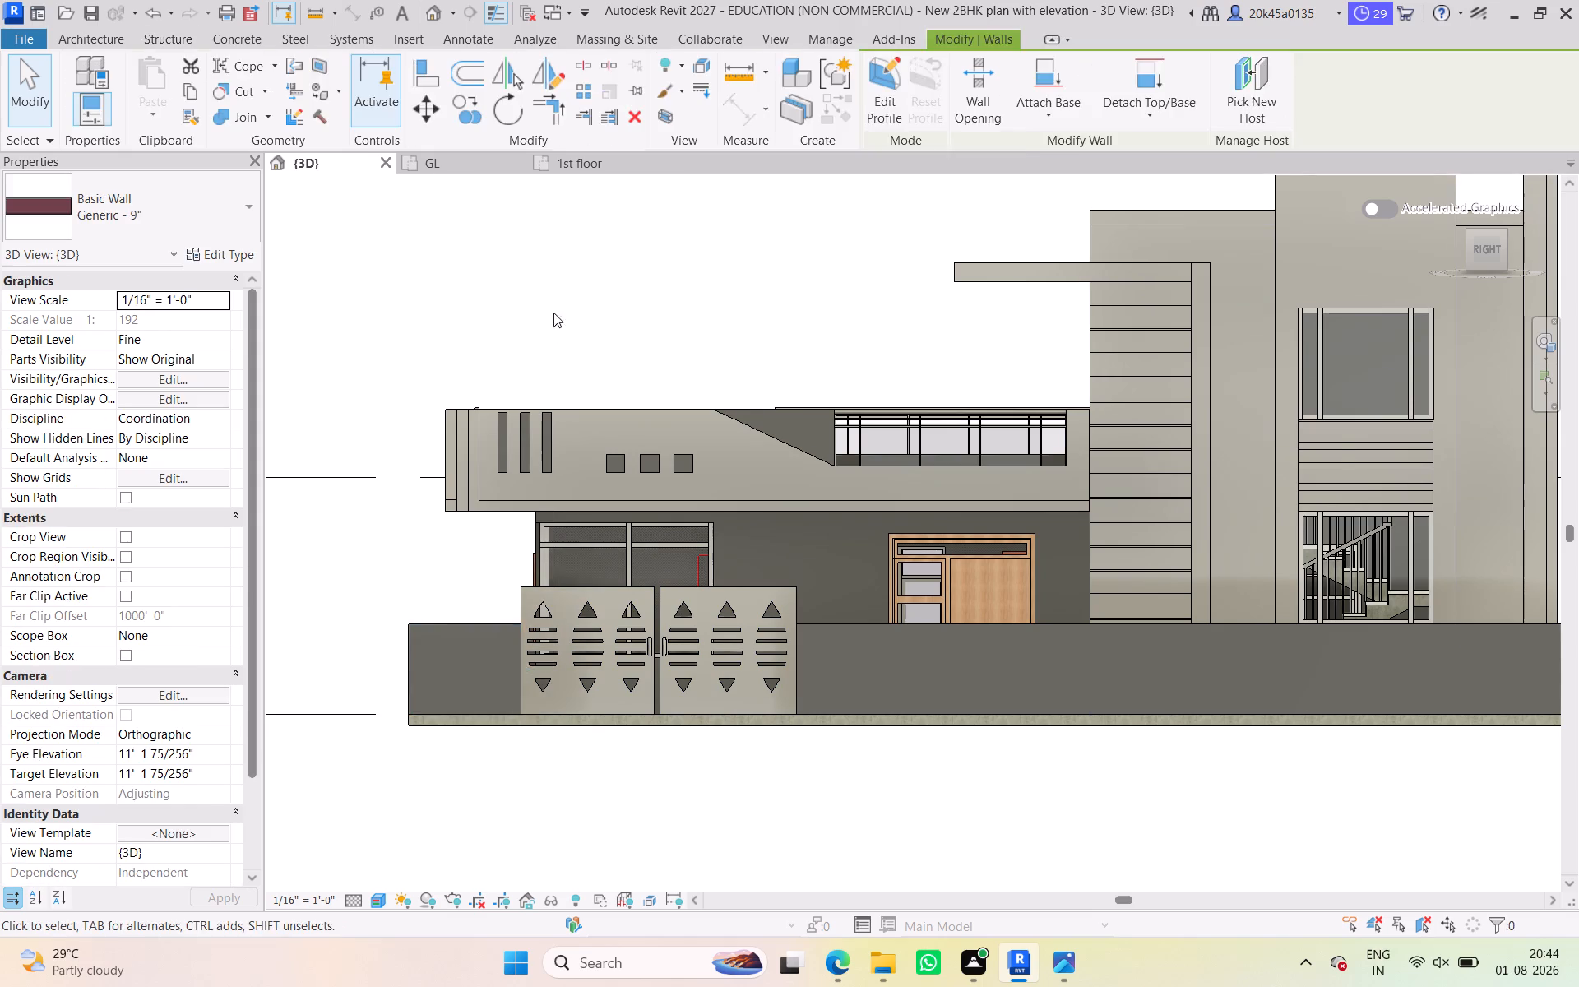
pyautogui.scroll(4, 520, 603)
pyautogui.moveTo(524, 610); pyautogui.dragTo(546, 635, button='middle')
pyautogui.scroll(5, 678, 700)
pyautogui.moveTo(687, 703); pyautogui.dragTo(655, 689, button='middle')
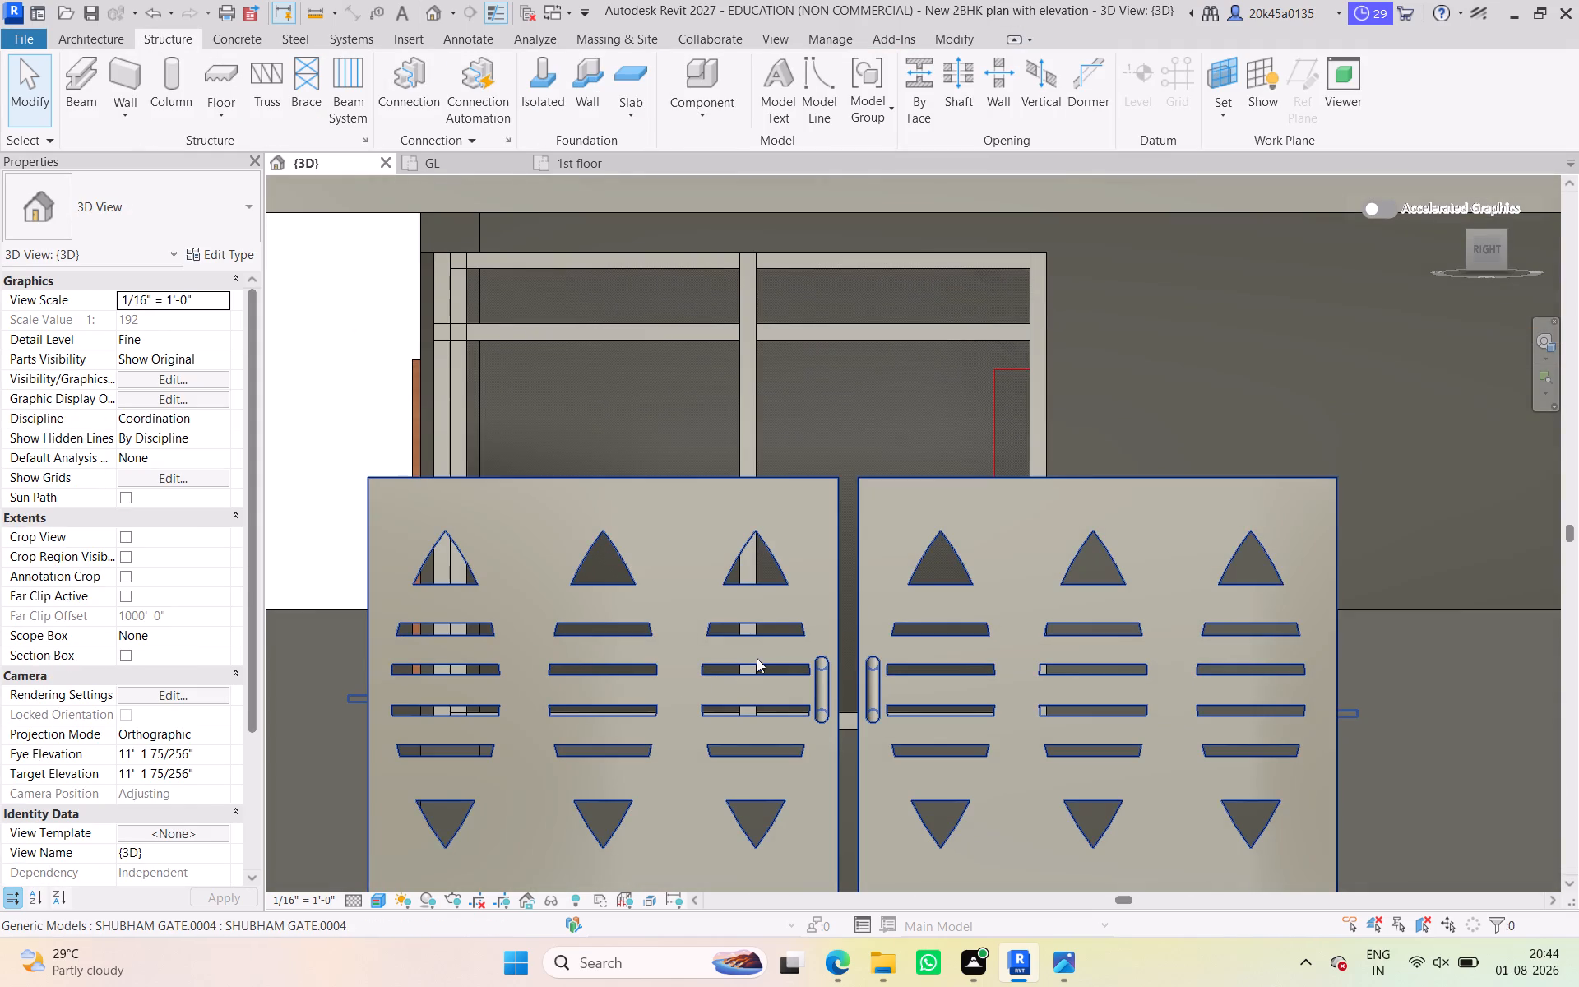
# Examine the full right-side elevation, comparing the gate, compound wall, parapet and tower.
pyautogui.scroll(-2, 910, 664)
pyautogui.moveTo(909, 665); pyautogui.dragTo(880, 630, button='middle')
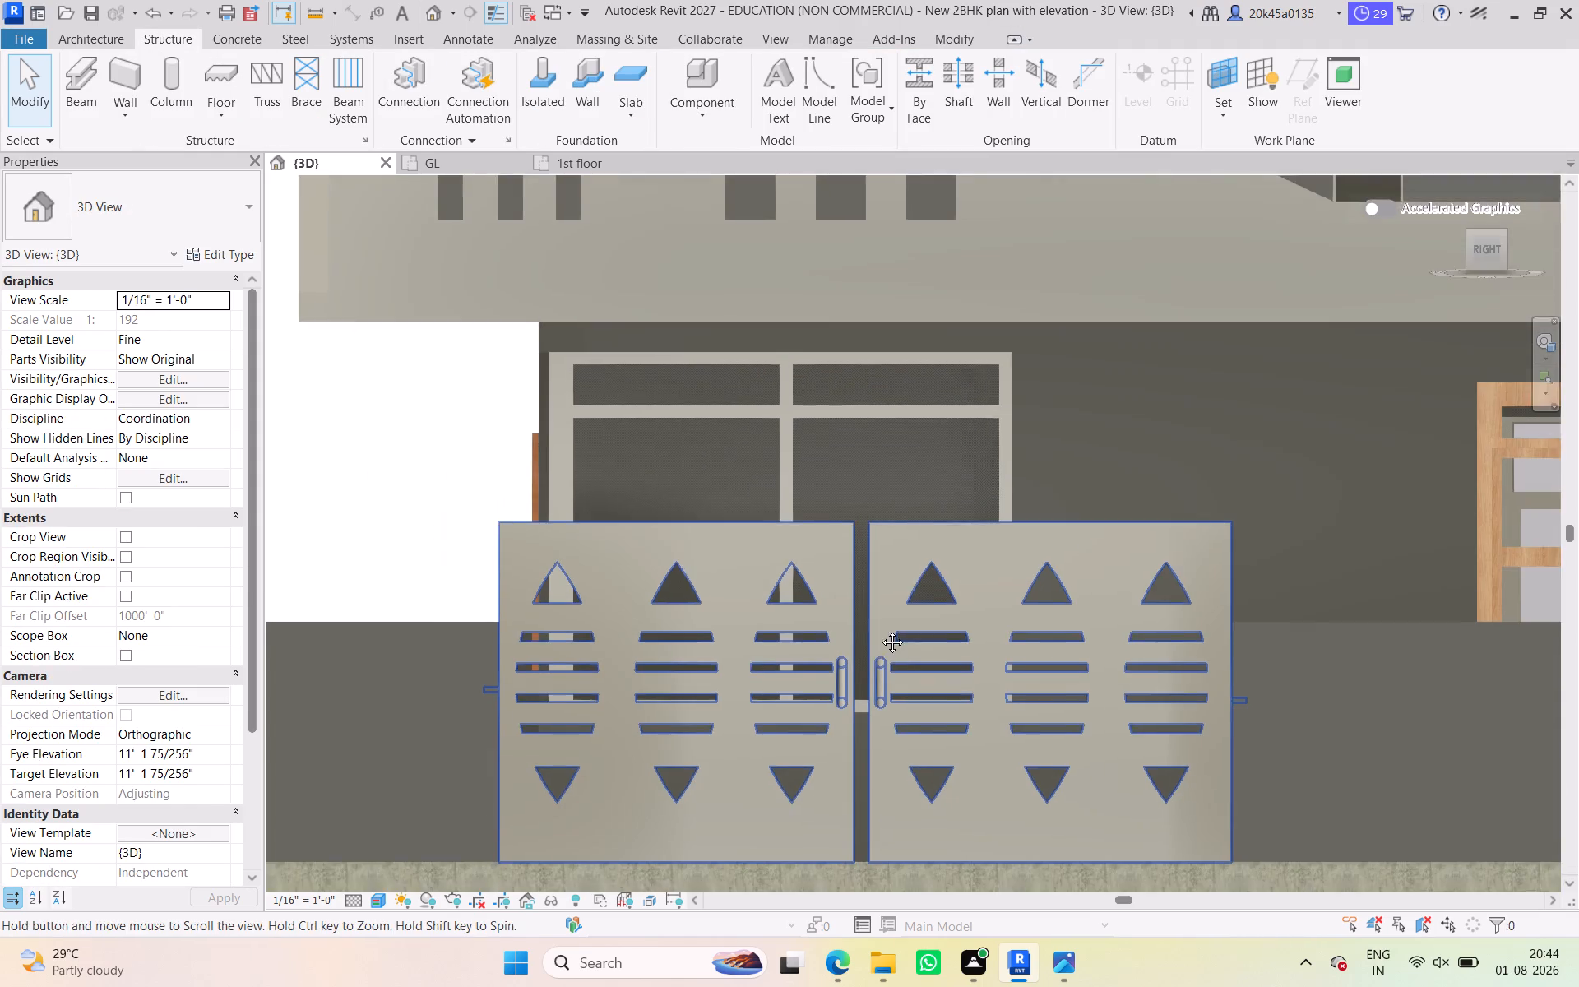
pyautogui.moveTo(880, 630); pyautogui.dragTo(864, 599, button='middle')
pyautogui.scroll(-4, 880, 586)
pyautogui.moveTo(880, 586); pyautogui.dragTo(786, 567, button='middle')
pyautogui.scroll(-3, 785, 574)
pyautogui.moveTo(783, 577); pyautogui.dragTo(751, 561, button='middle')
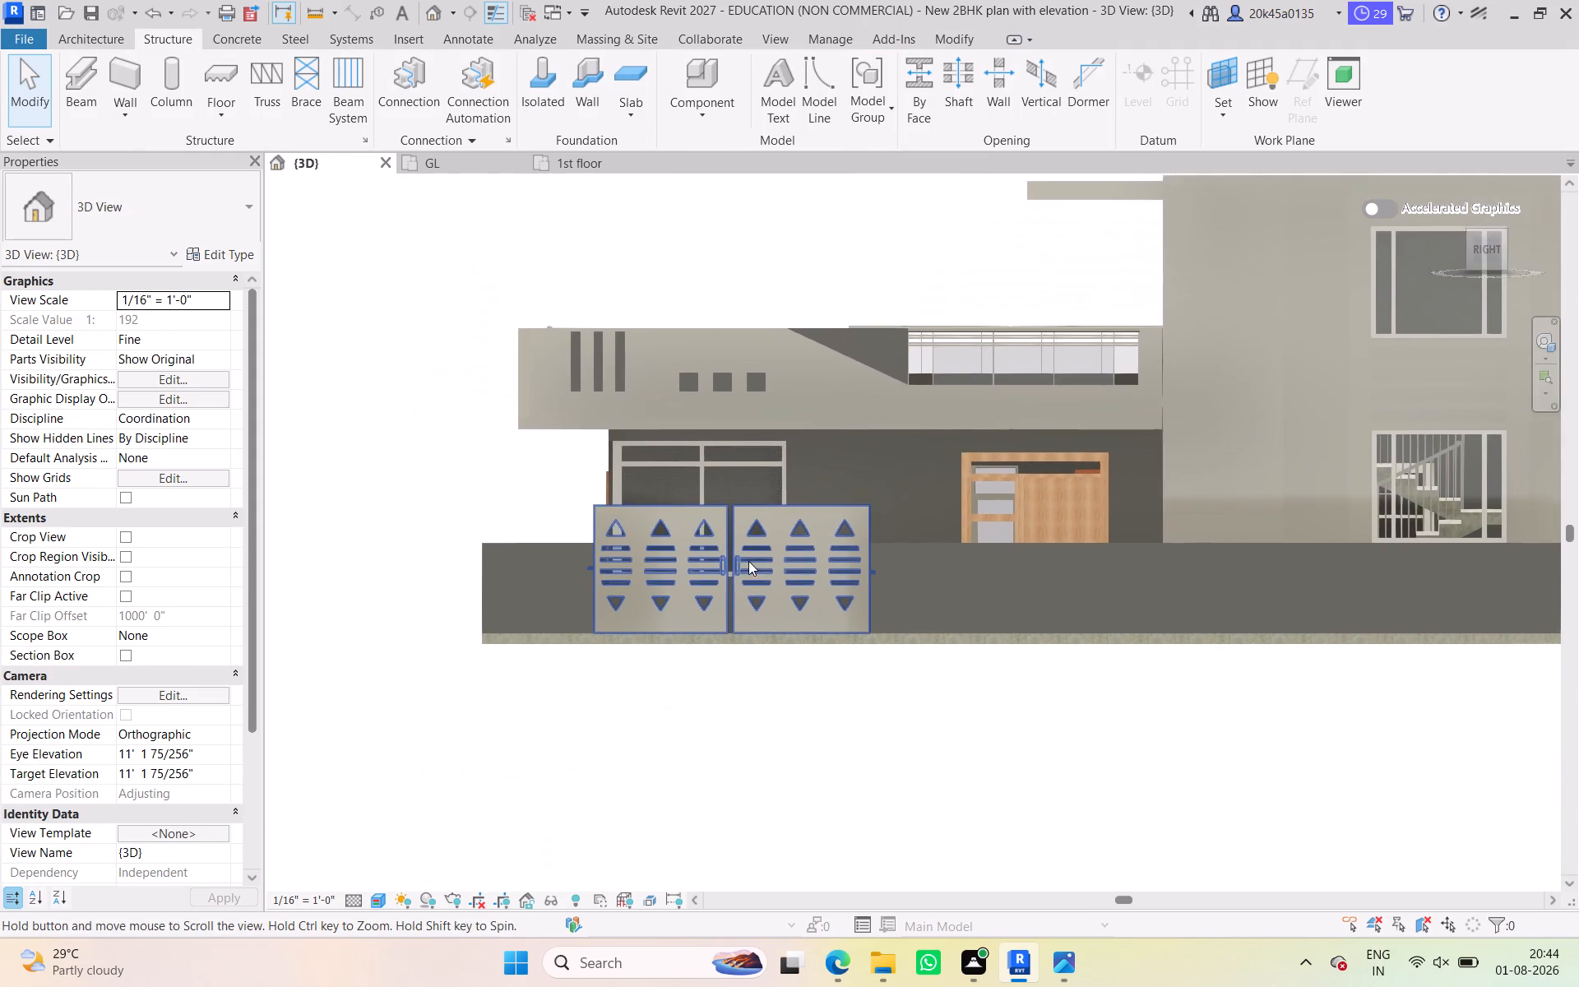
pyautogui.scroll(-2, 778, 566)
pyautogui.moveTo(778, 566); pyautogui.dragTo(742, 566, button='middle')
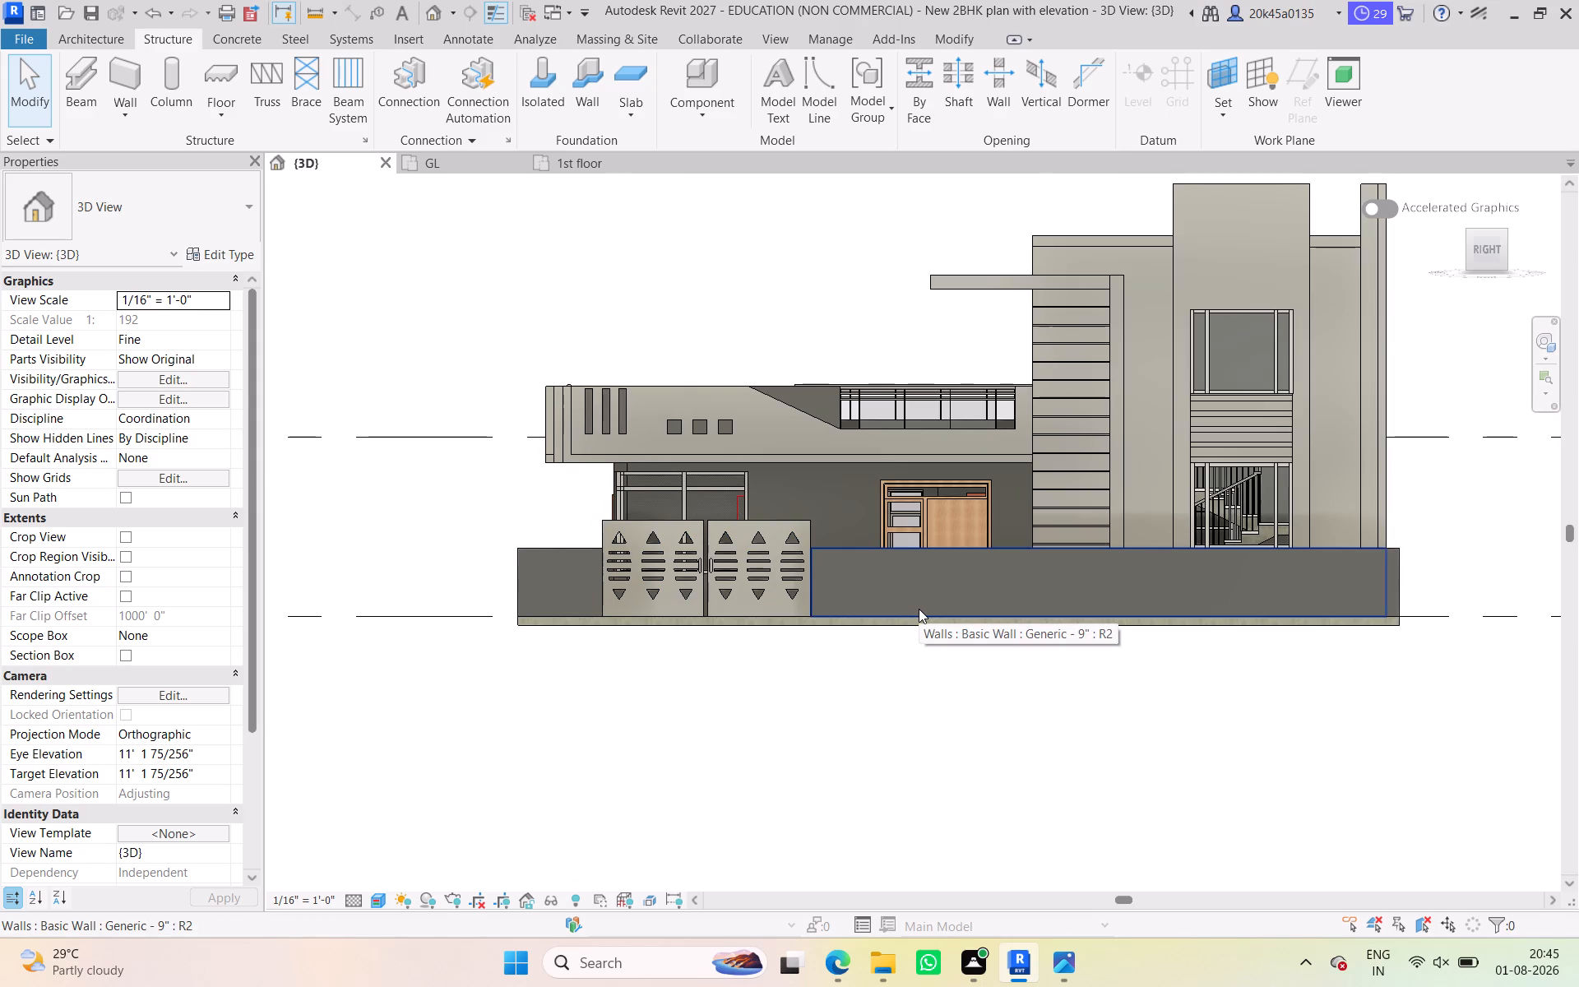
pyautogui.scroll(-1, 939, 626)
pyautogui.moveTo(938, 656); pyautogui.dragTo(850, 730, button='middle')
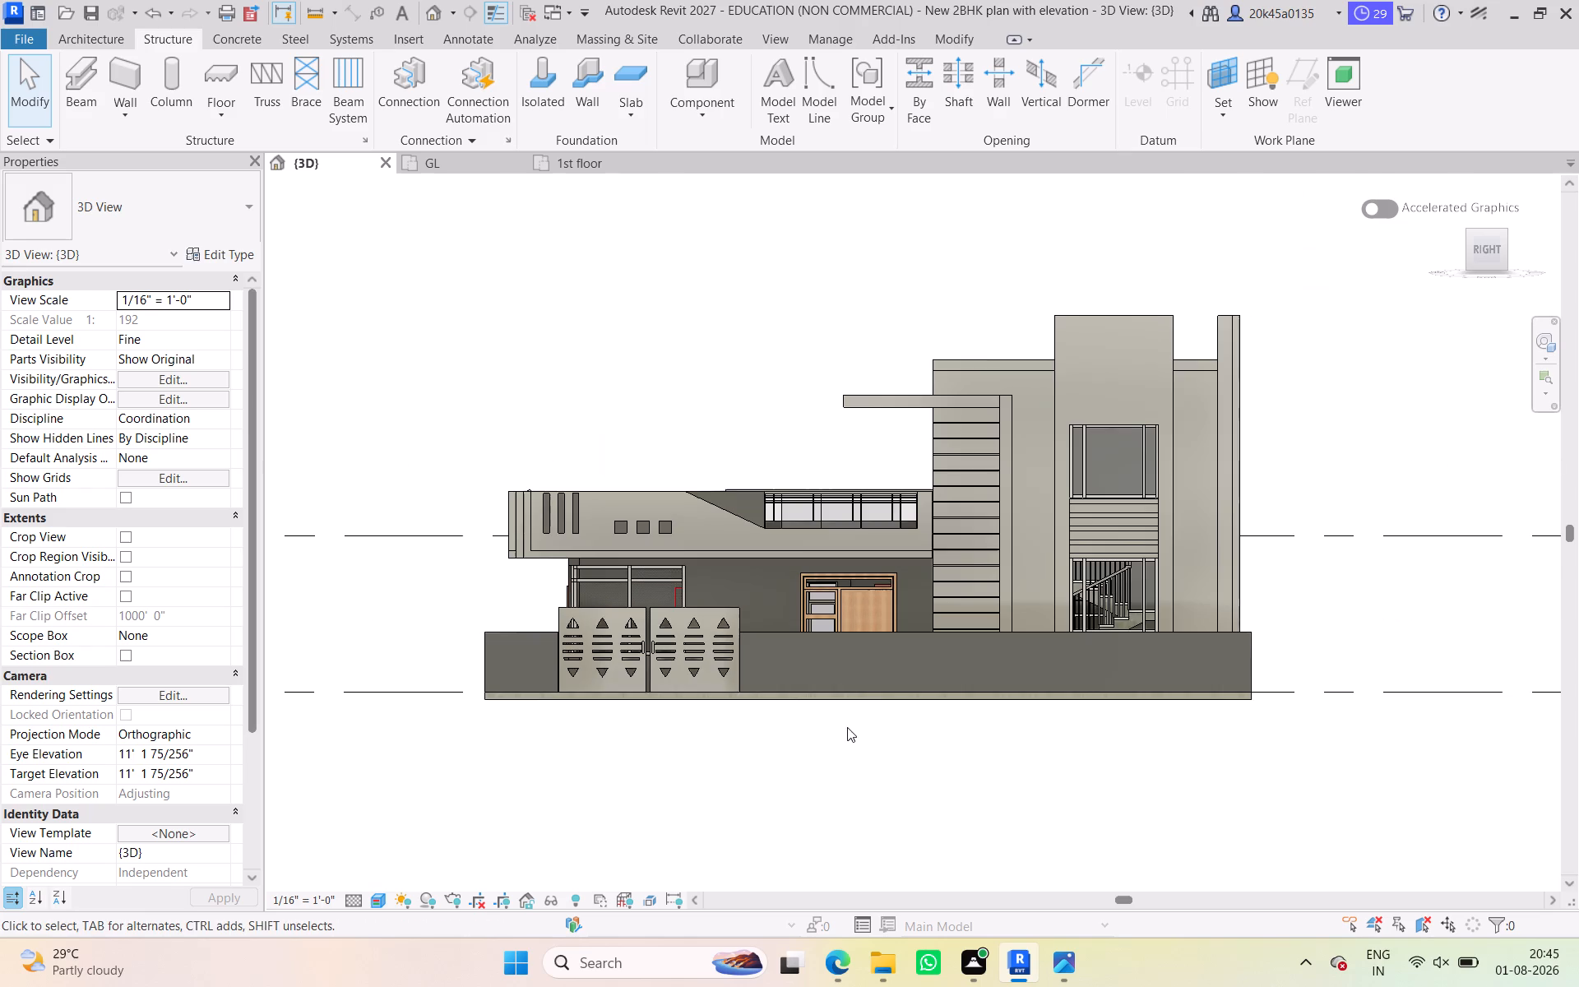
pyautogui.click(883, 625)
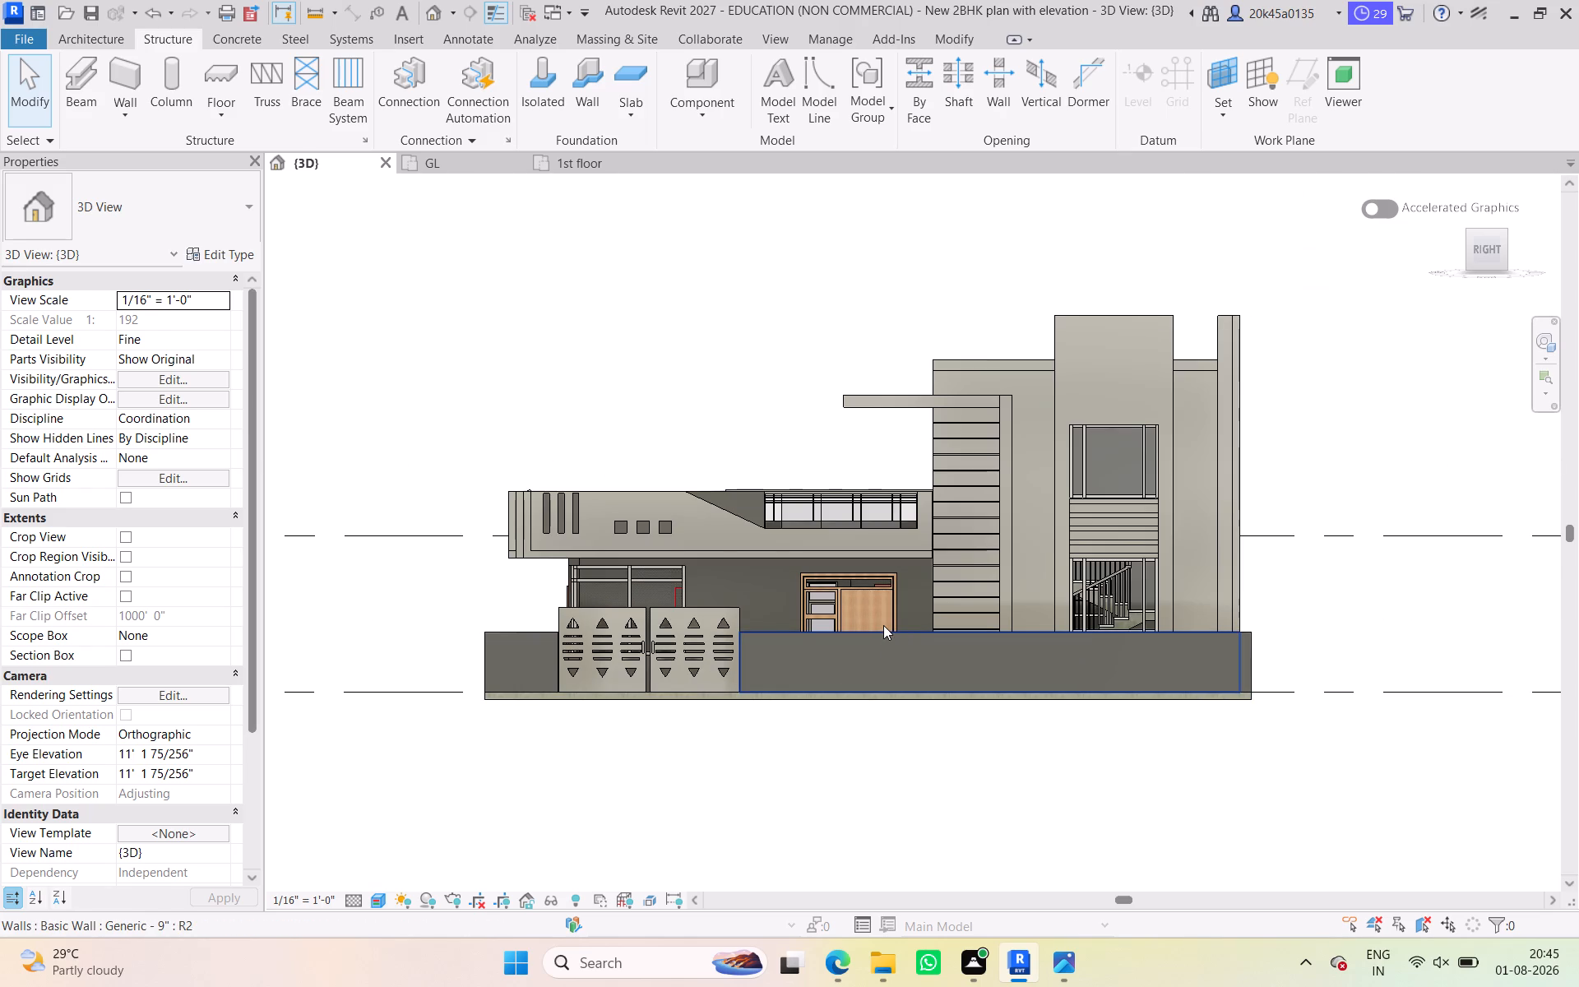
pyautogui.click(1346, 433)
# Examine the house from the right and back sides, the underside and a raised gate-side corner.
pyautogui.scroll(2, 1188, 666)
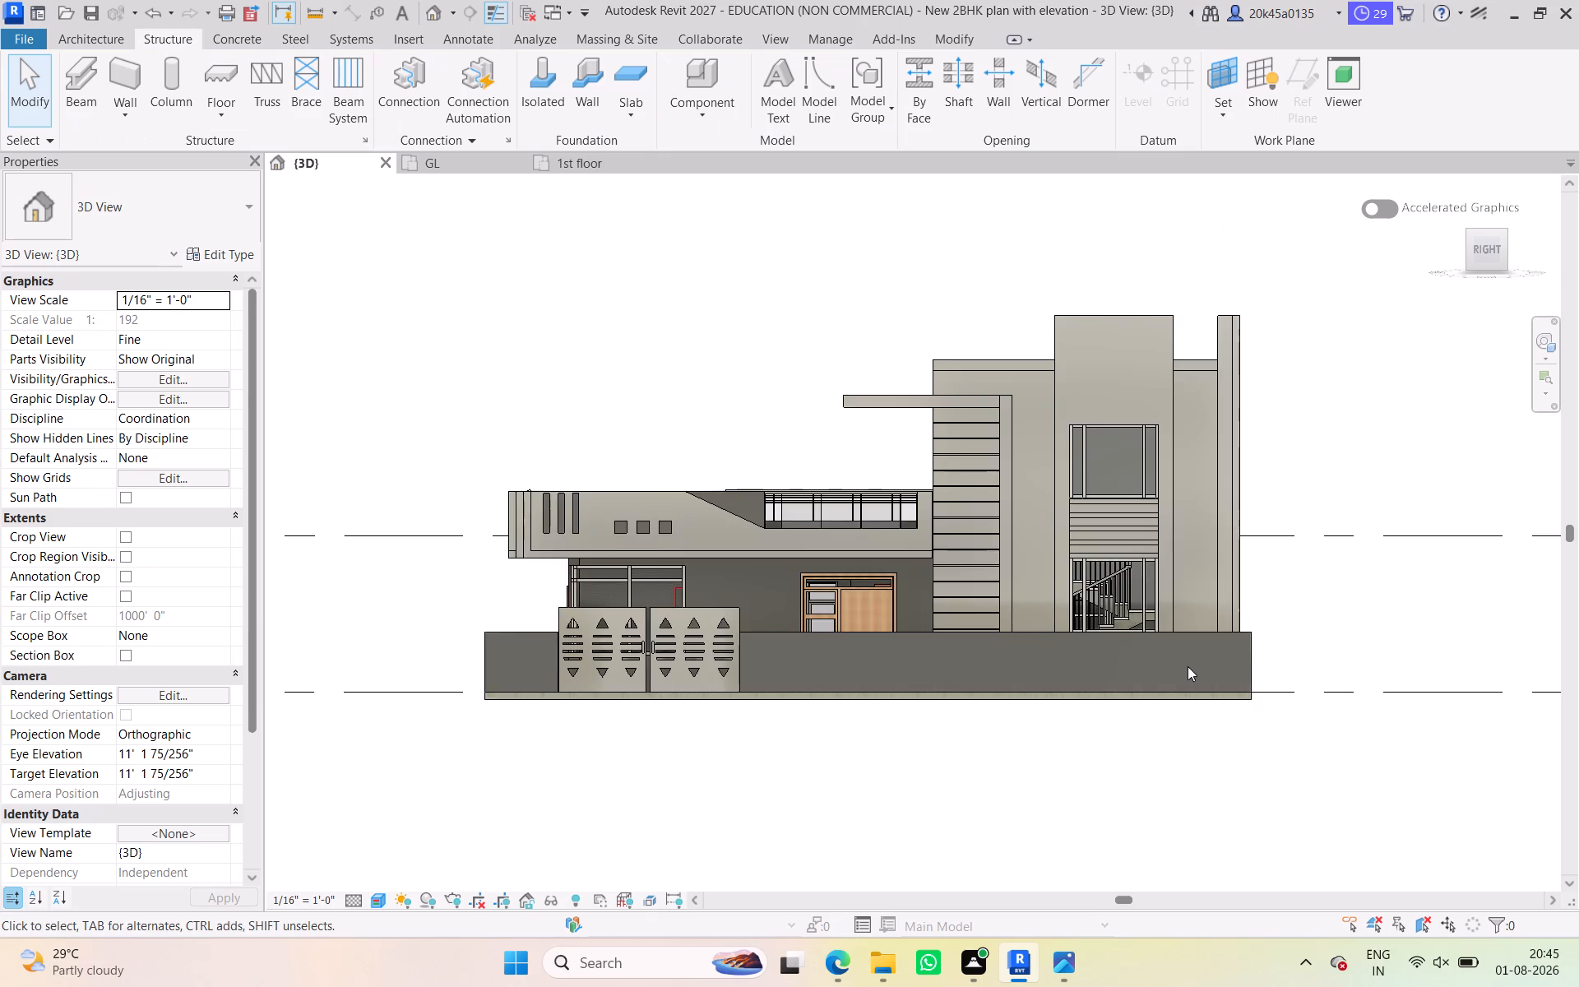
pyautogui.scroll(1, 1188, 666)
pyautogui.moveTo(1193, 683); pyautogui.dragTo(1198, 706, button='middle')
pyautogui.scroll(-3, 1198, 706)
pyautogui.moveTo(1300, 736); pyautogui.dragTo(1049, 733, button='middle')
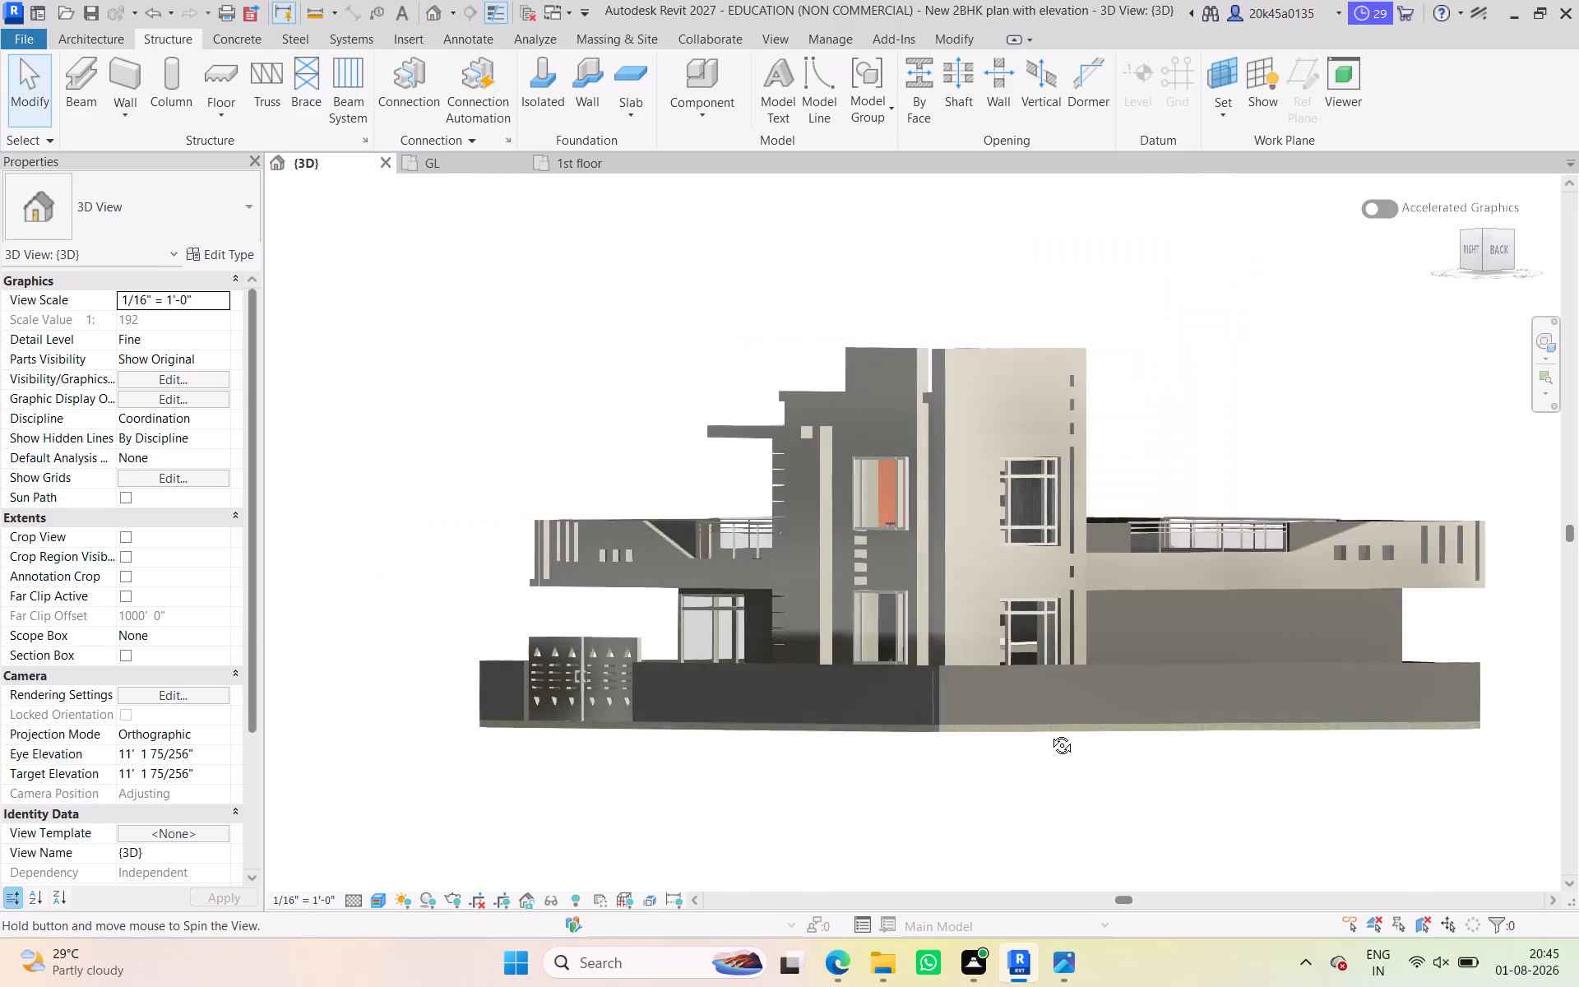
pyautogui.moveTo(1049, 733); pyautogui.dragTo(1035, 699, button='middle')
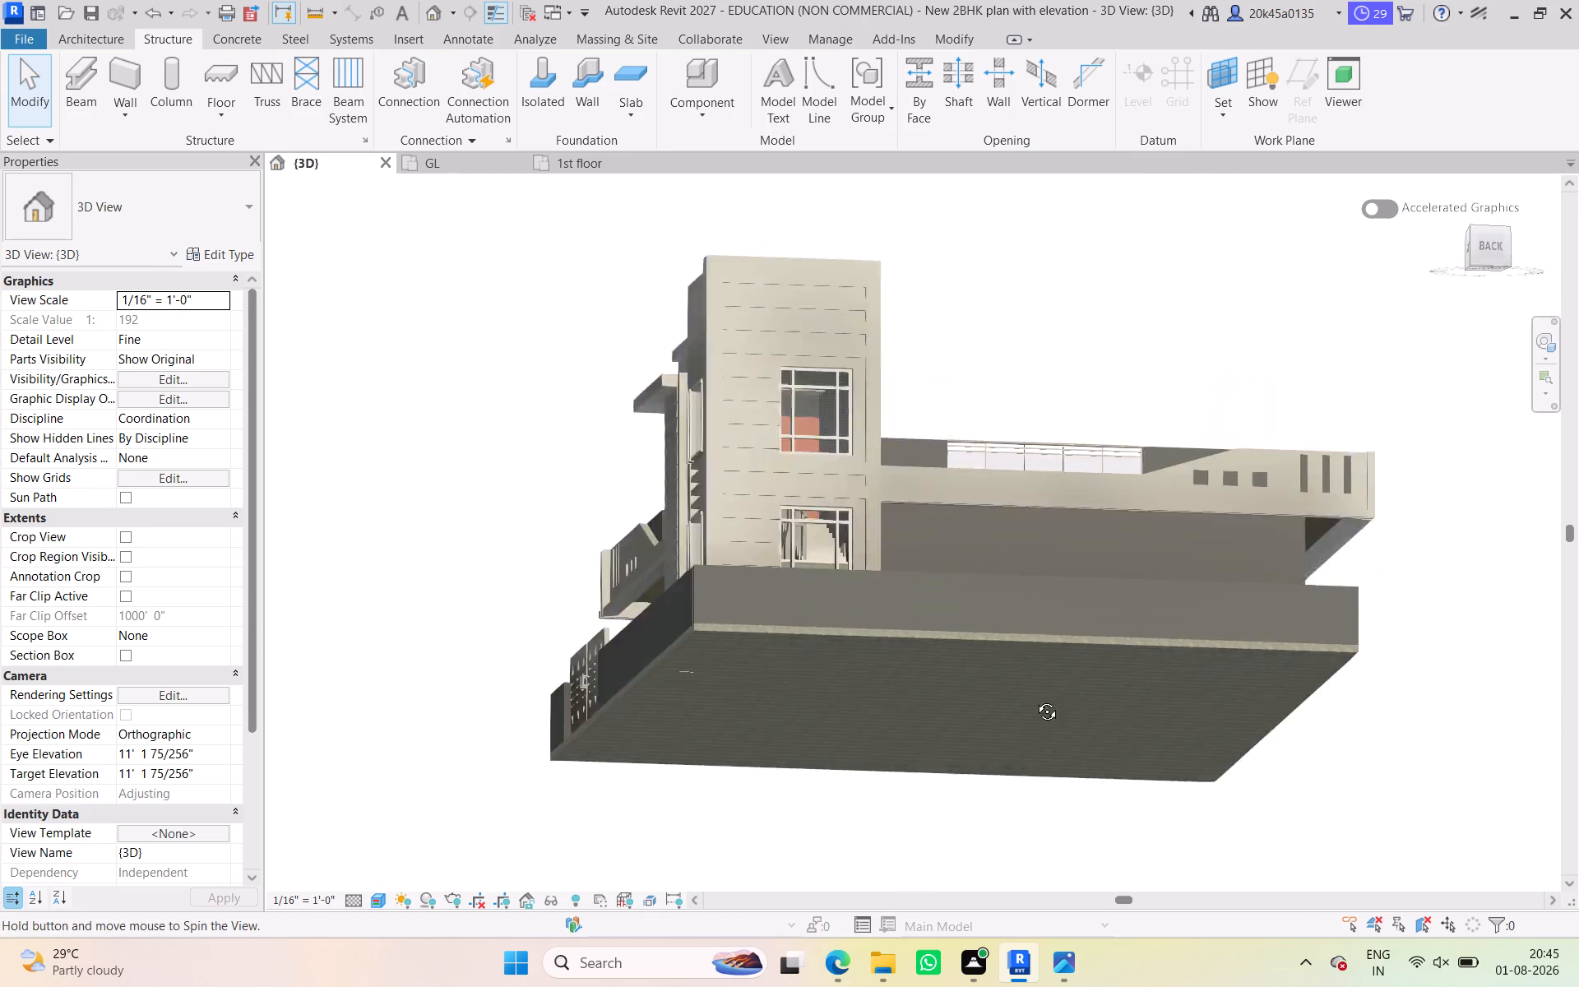
pyautogui.moveTo(1035, 699); pyautogui.dragTo(1419, 800, button='middle')
pyautogui.moveTo(1063, 792); pyautogui.dragTo(1135, 829, button='middle')
pyautogui.keyDown('shift'); pyautogui.moveTo(1136, 819); pyautogui.dragTo(1180, 877, button='middle'); pyautogui.keyUp('shift')
pyautogui.keyDown('shift'); pyautogui.scroll(1, 1136, 821); pyautogui.keyUp('shift')
pyautogui.scroll(-1, 1121, 804)
pyautogui.keyDown('shift'); pyautogui.moveTo(1119, 797); pyautogui.dragTo(1081, 866, button='middle'); pyautogui.keyUp('shift')
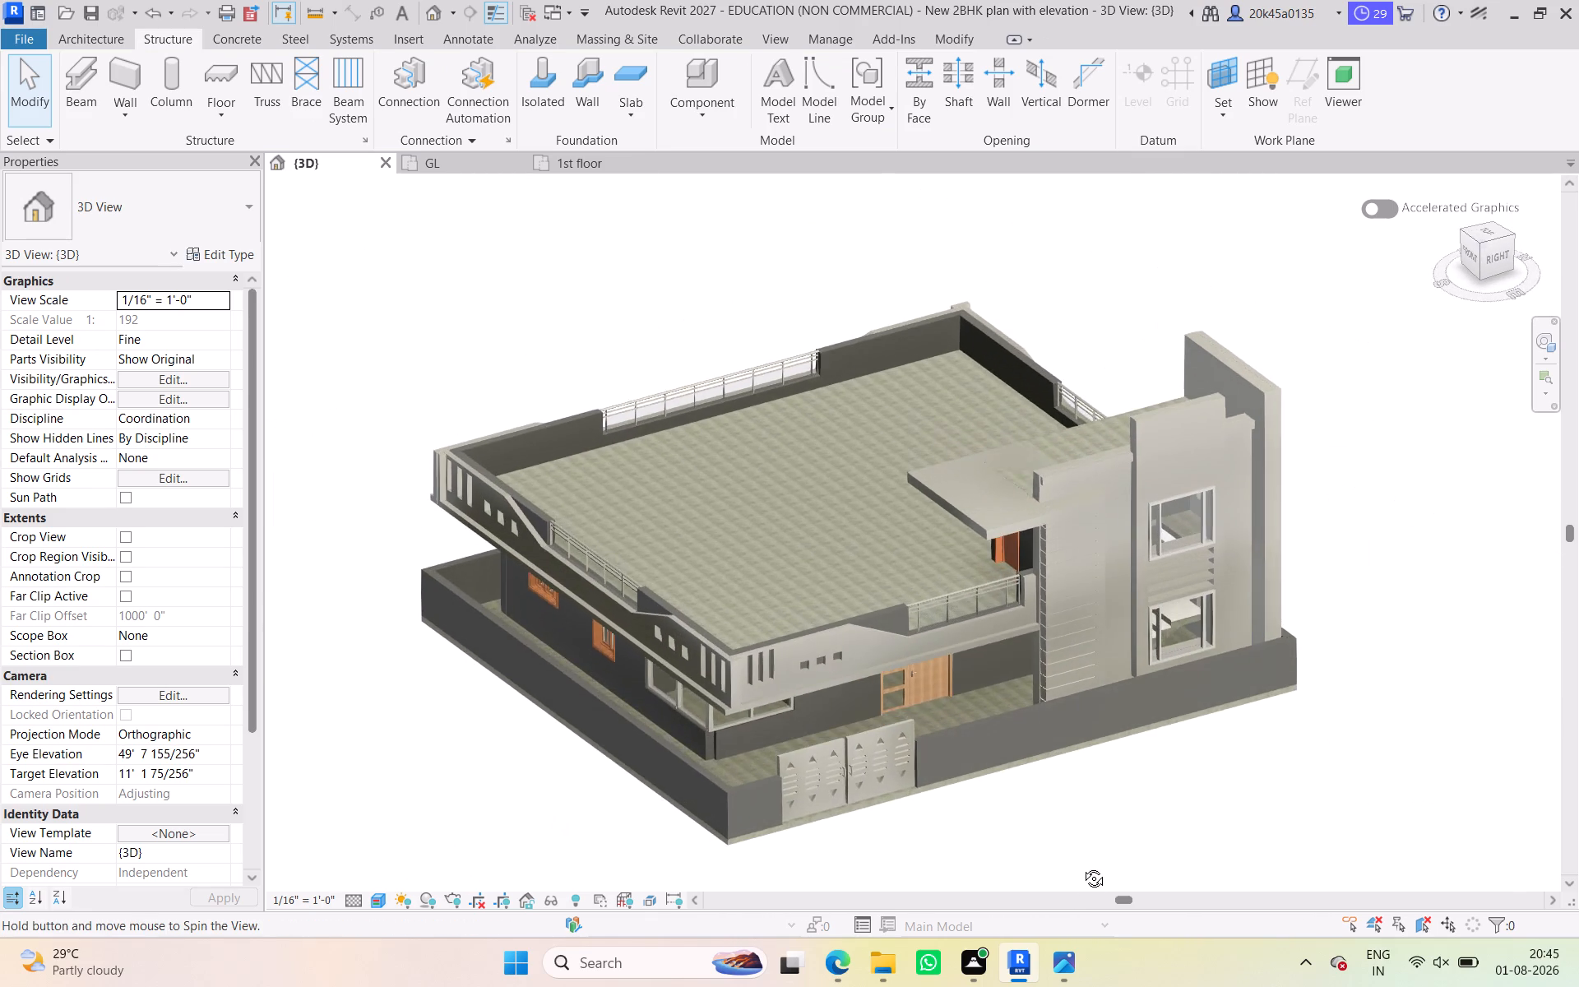
pyautogui.keyDown('shift'); pyautogui.moveTo(1081, 866); pyautogui.dragTo(1083, 869, button='middle'); pyautogui.keyUp('shift')
pyautogui.keyDown('shift'); pyautogui.moveTo(1044, 850); pyautogui.dragTo(1034, 886, button='middle'); pyautogui.keyUp('shift')
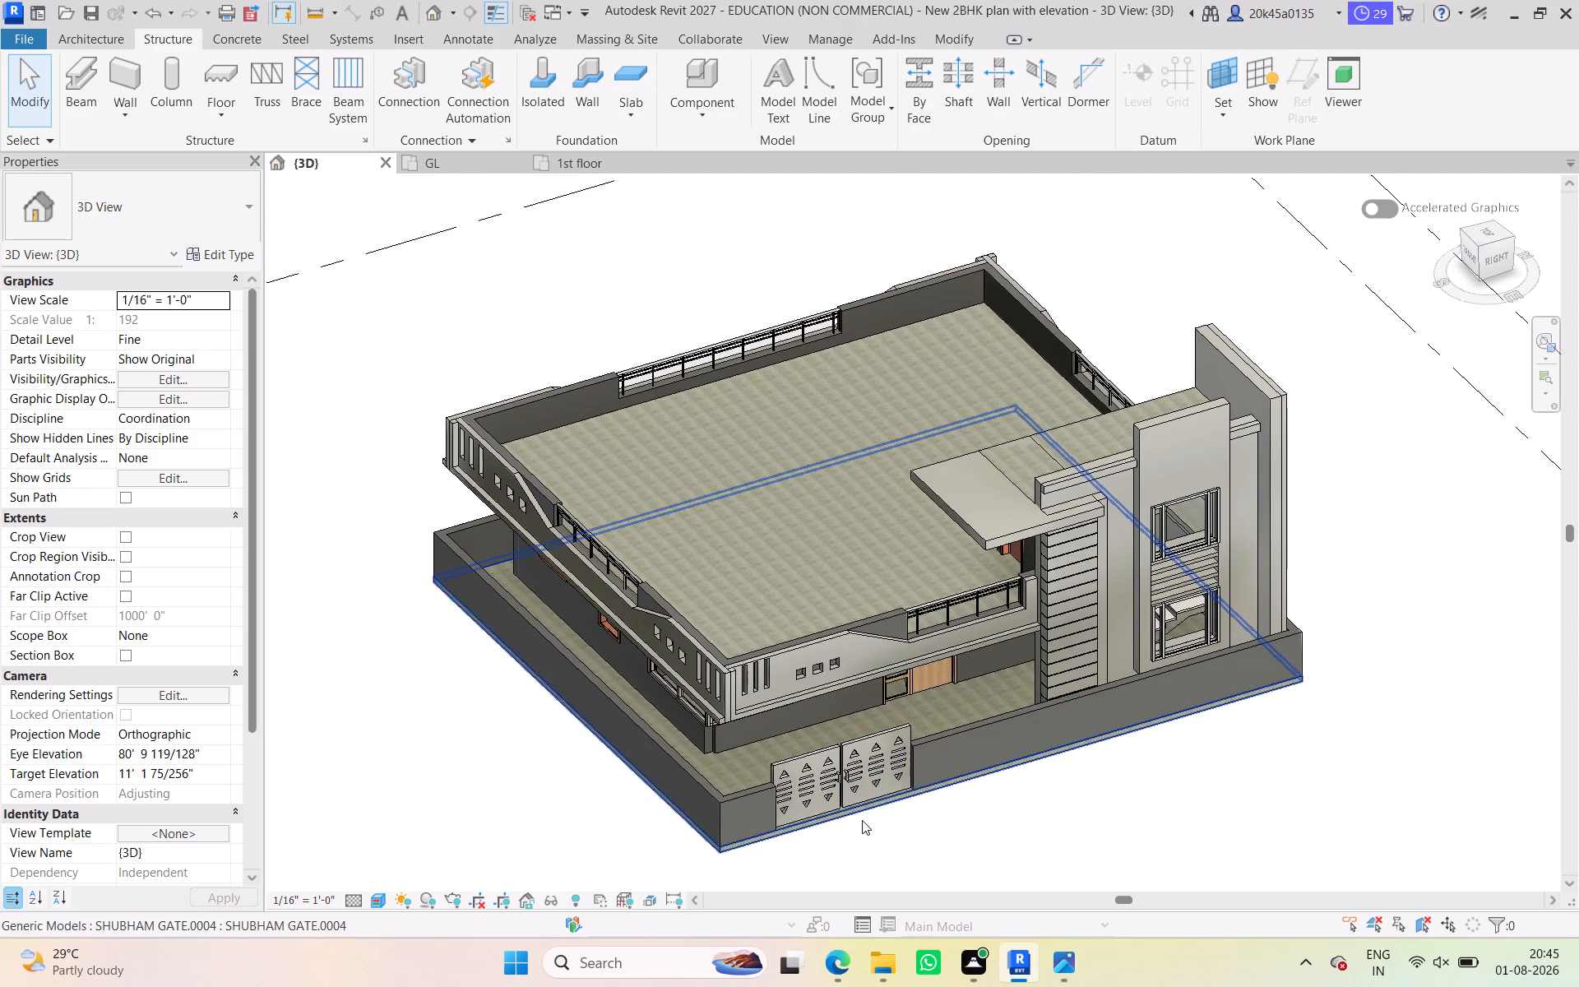
# Start a Split Face on the Generic - 6" floor slab at GL, choosing its face in the 3D view.
pyautogui.click(862, 818)
pyautogui.click(463, 162)
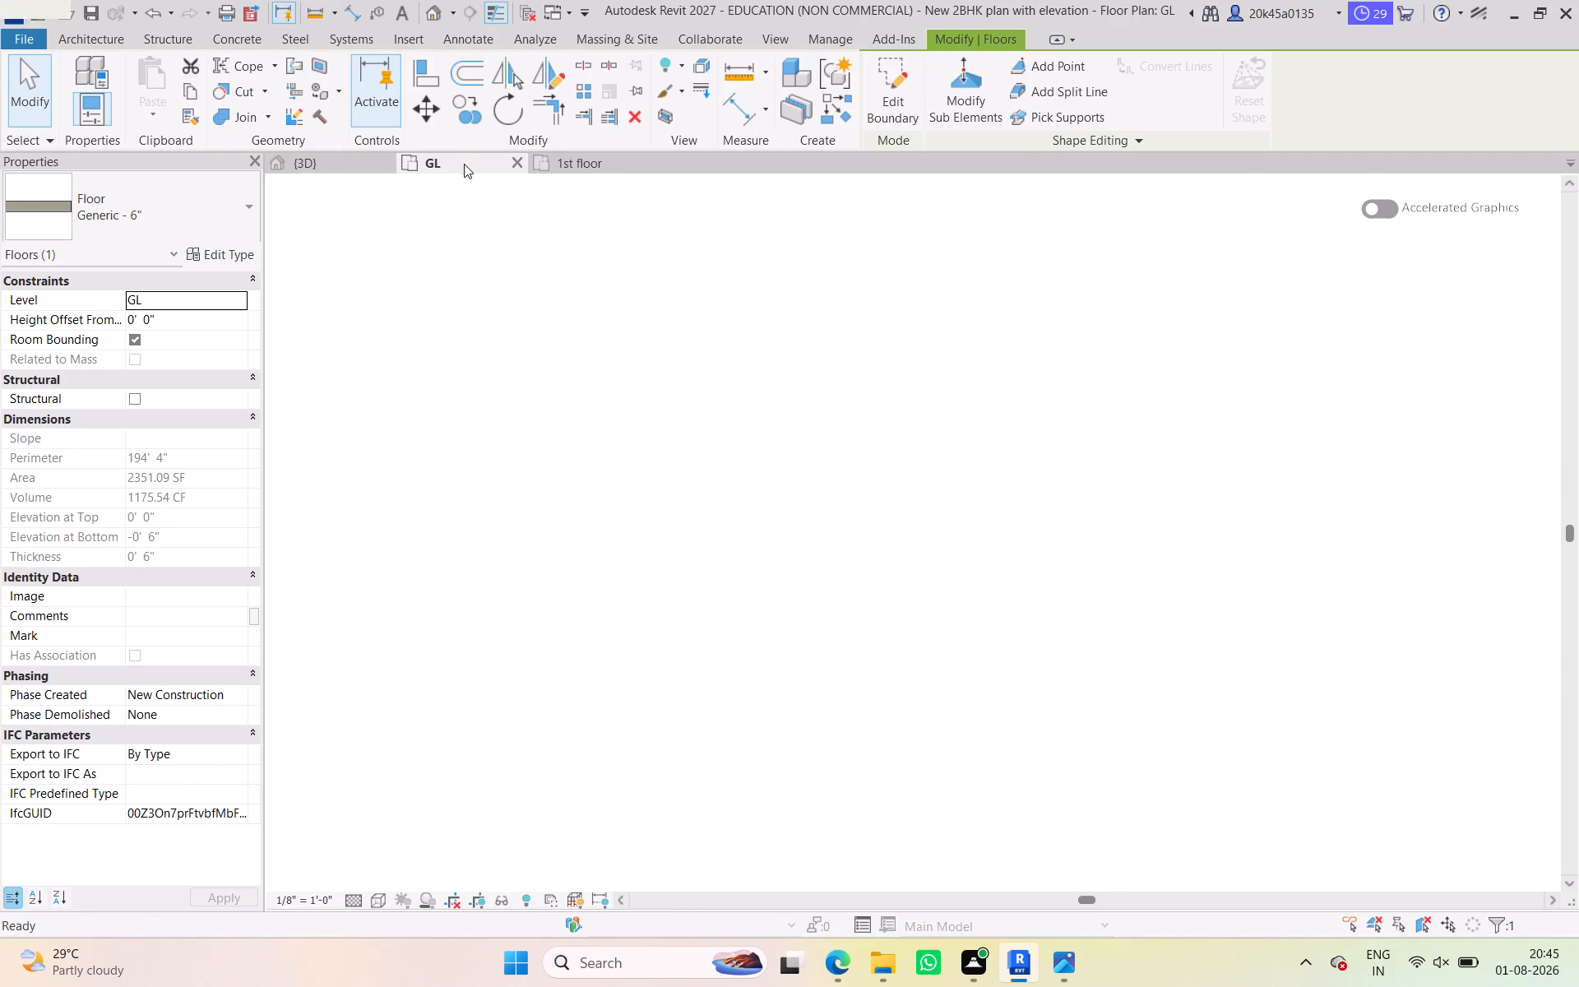
pyautogui.scroll(-2, 504, 582)
pyautogui.moveTo(528, 589); pyautogui.dragTo(656, 582, button='middle')
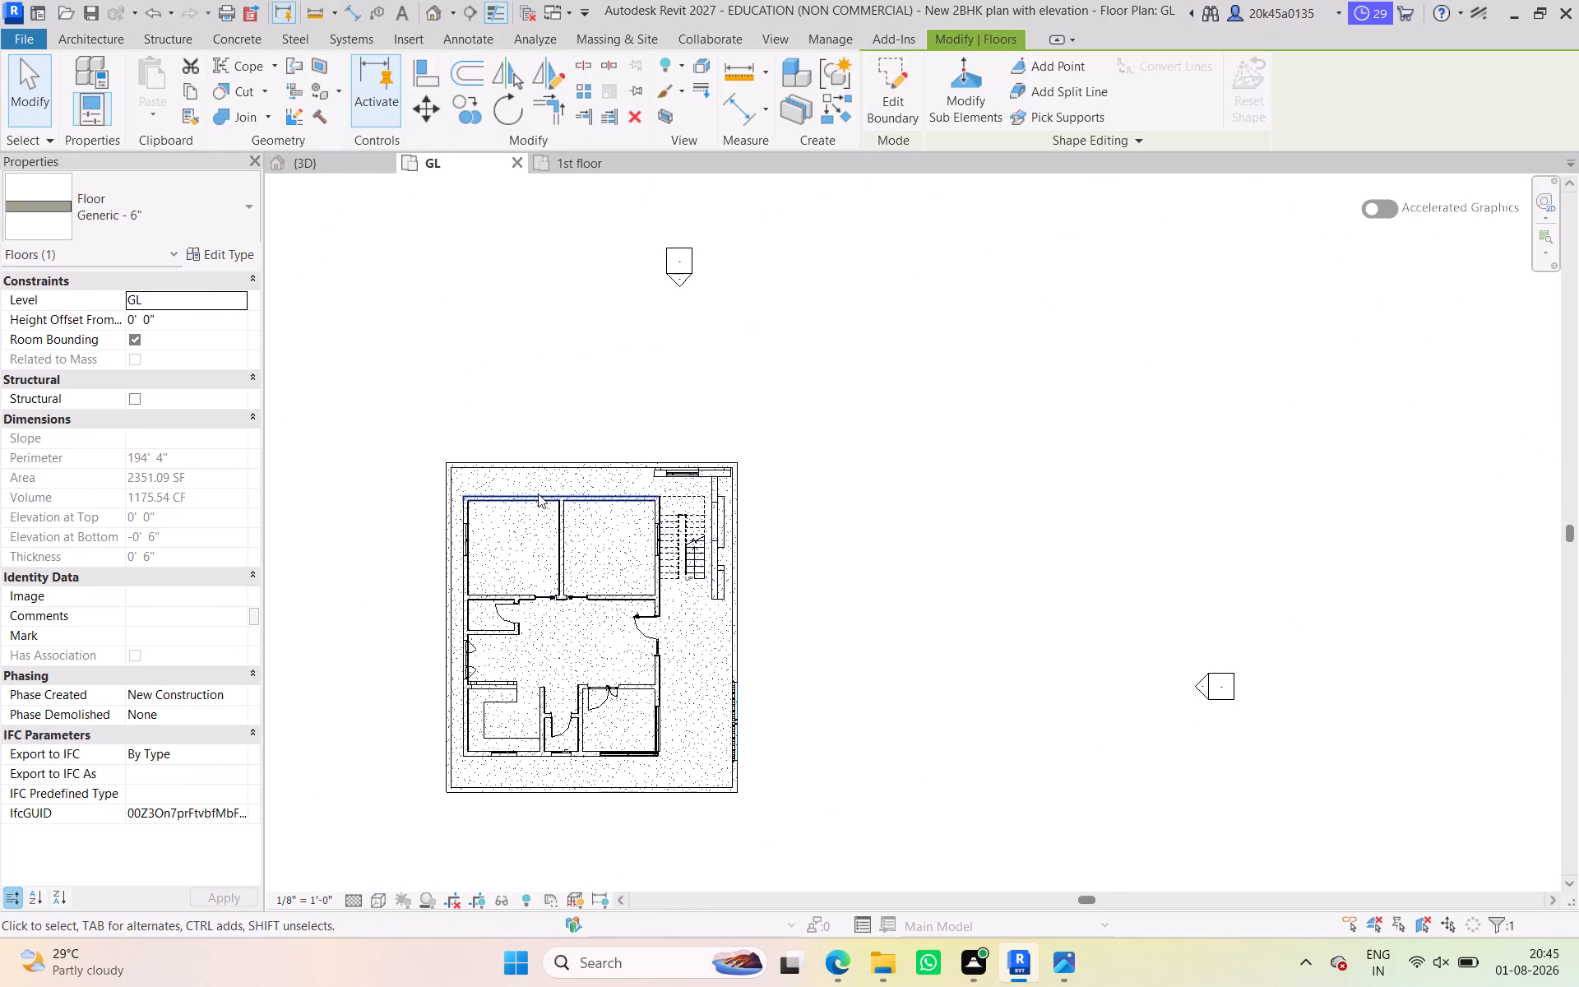
pyautogui.moveTo(542, 489); pyautogui.dragTo(595, 532, button='middle')
pyautogui.scroll(2, 528, 526)
pyautogui.moveTo(527, 523); pyautogui.dragTo(545, 553, button='middle')
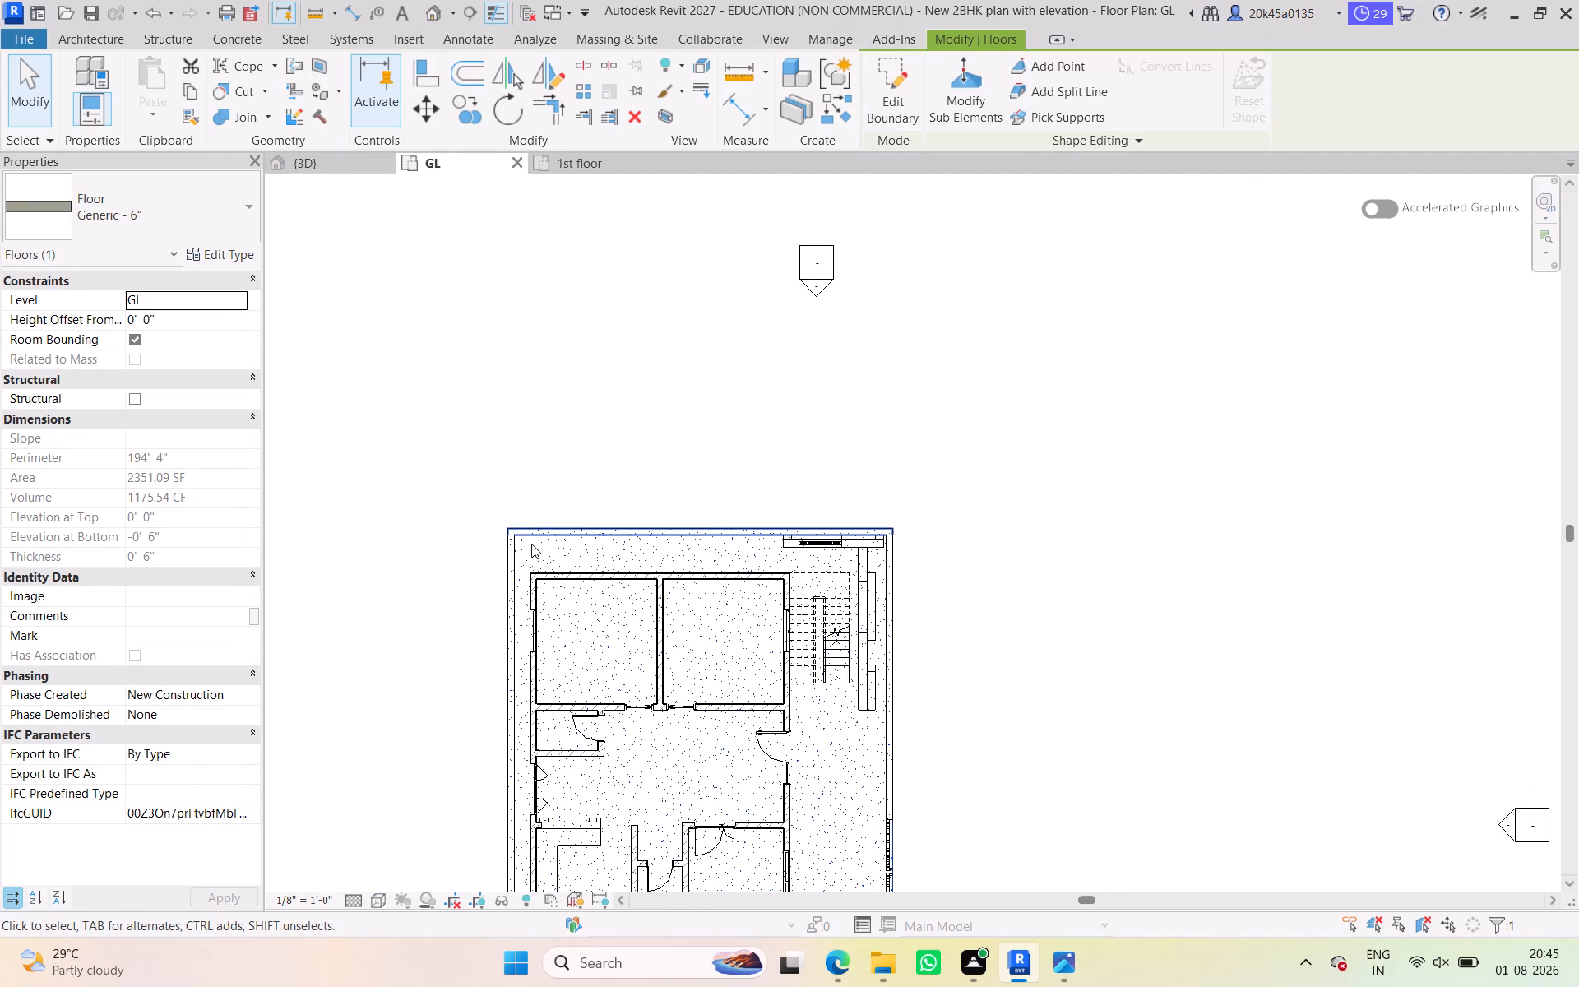
pyautogui.moveTo(531, 544); pyautogui.dragTo(557, 511, button='middle')
pyautogui.scroll(3, 915, 612)
pyautogui.moveTo(910, 614); pyautogui.dragTo(913, 626, button='middle')
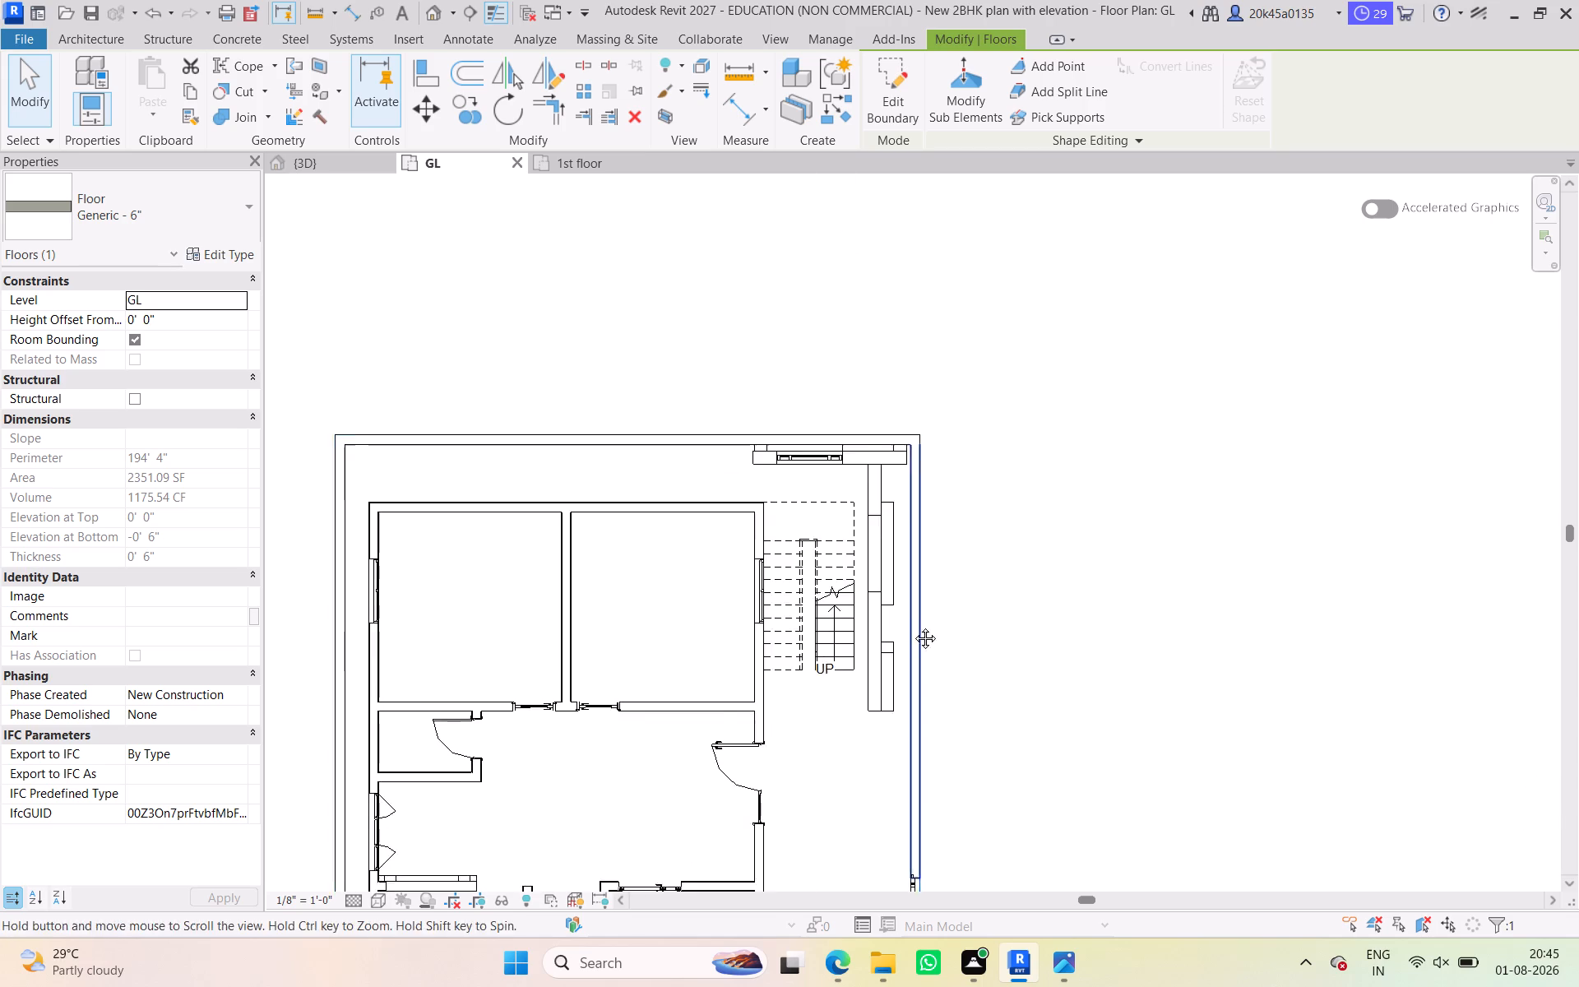
pyautogui.moveTo(913, 626); pyautogui.dragTo(921, 634, button='middle')
pyautogui.scroll(-1, 846, 583)
pyautogui.moveTo(846, 583); pyautogui.dragTo(900, 466, button='middle')
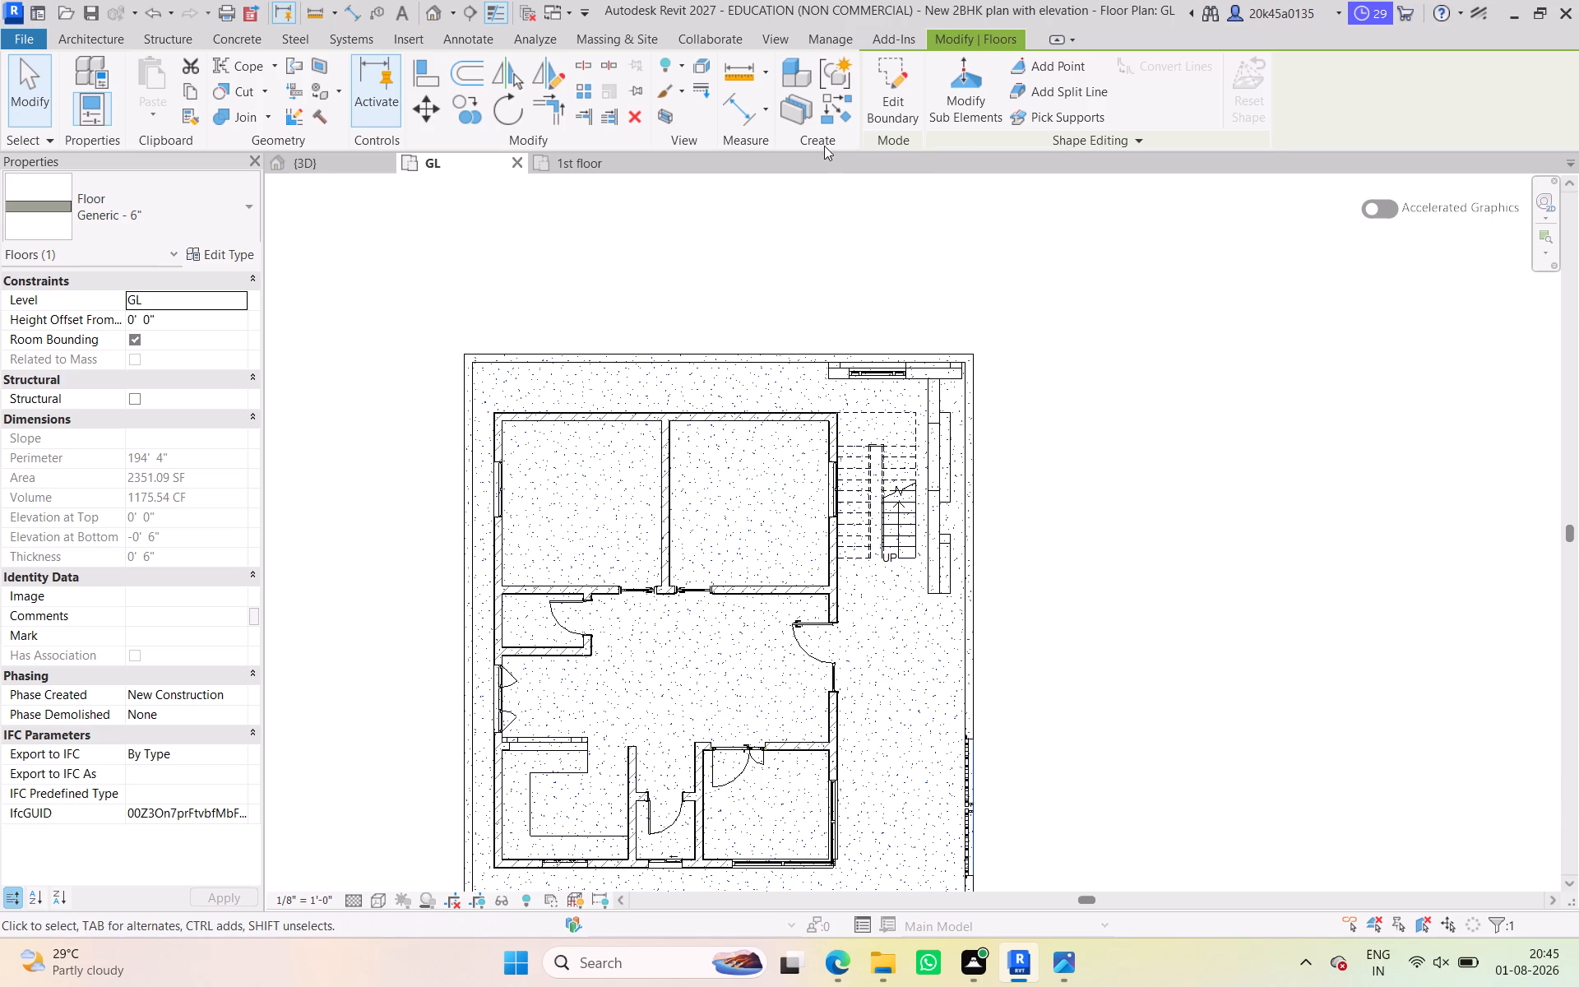
pyautogui.click(323, 63)
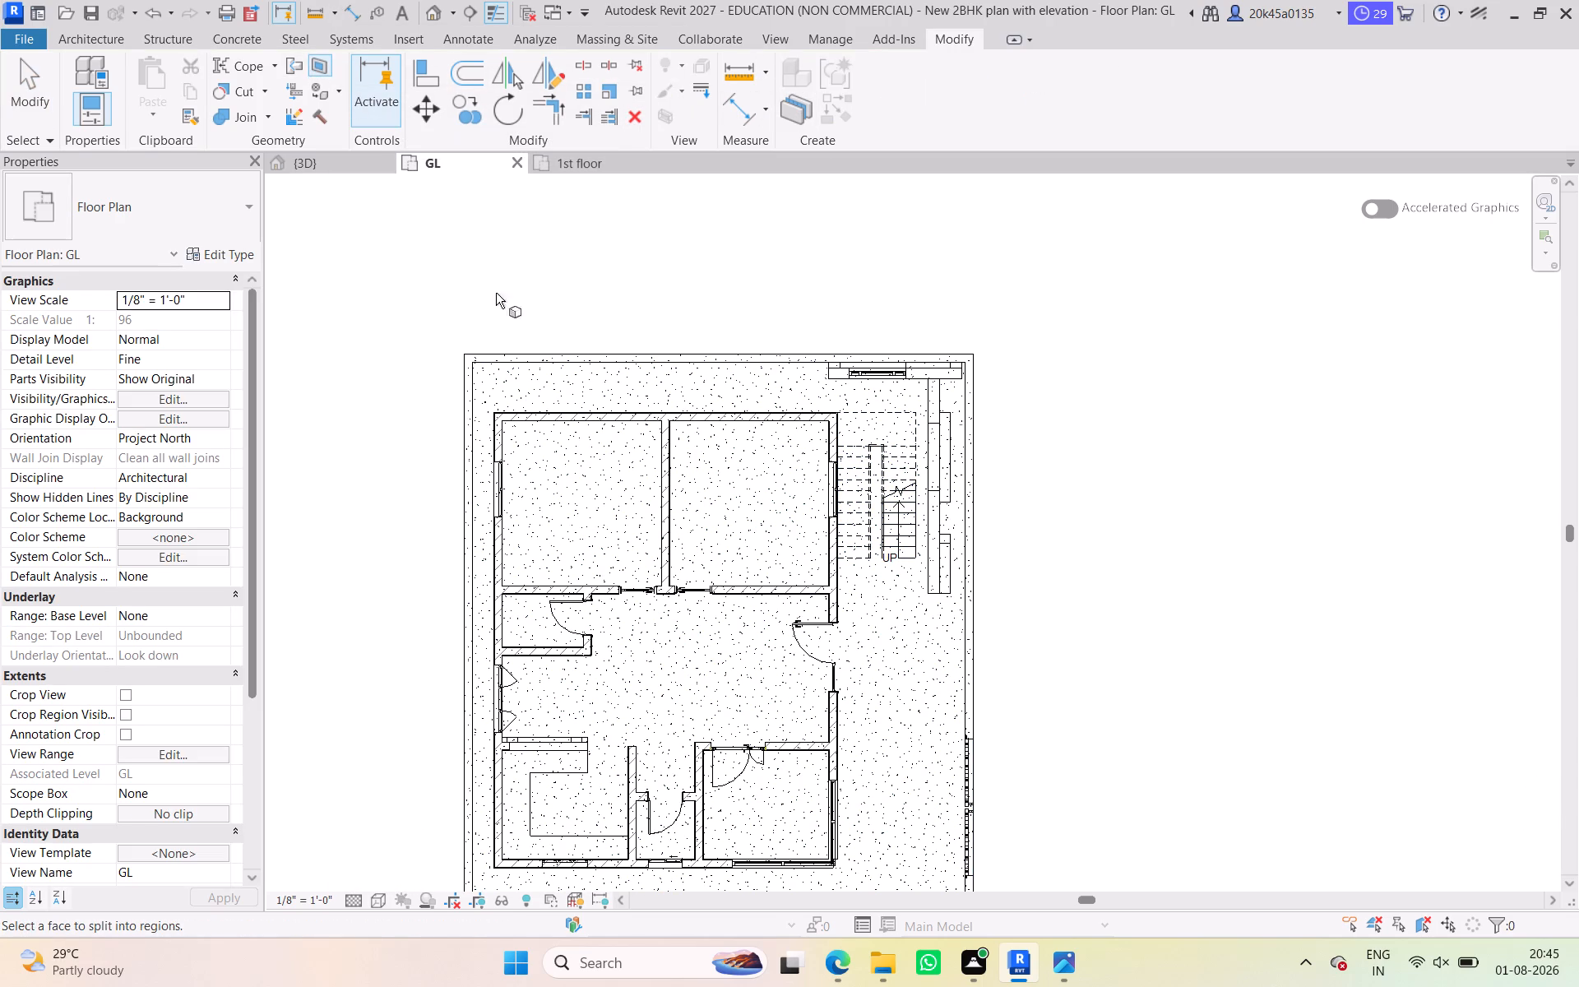
pyautogui.click(328, 158)
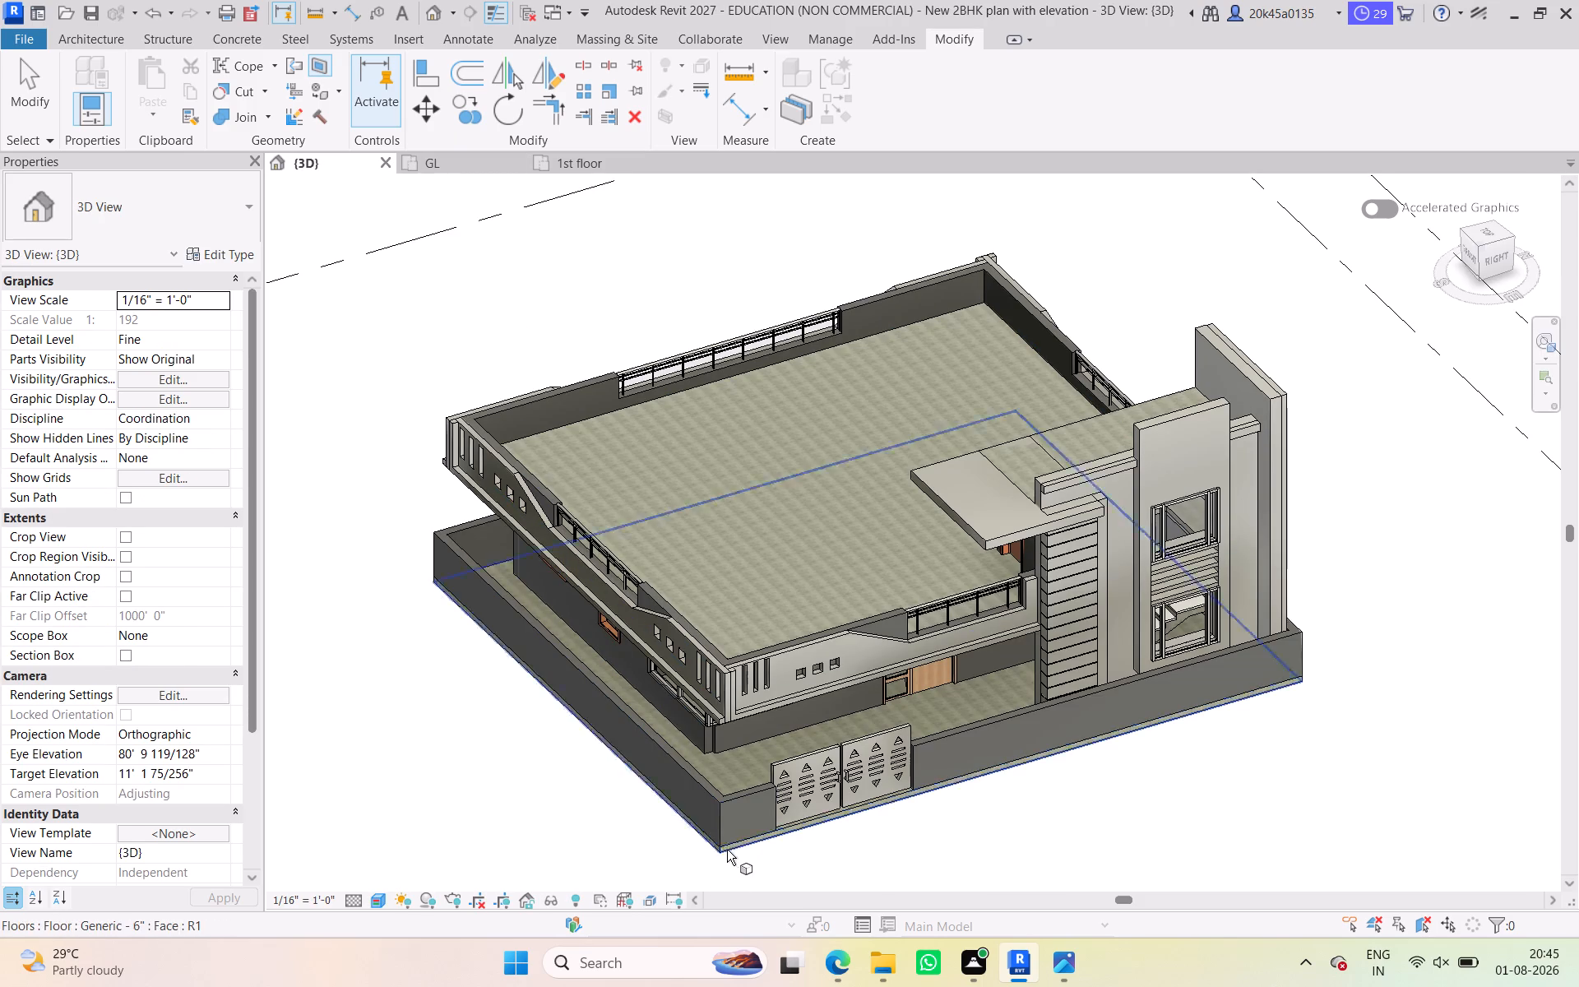
pyautogui.click(750, 850)
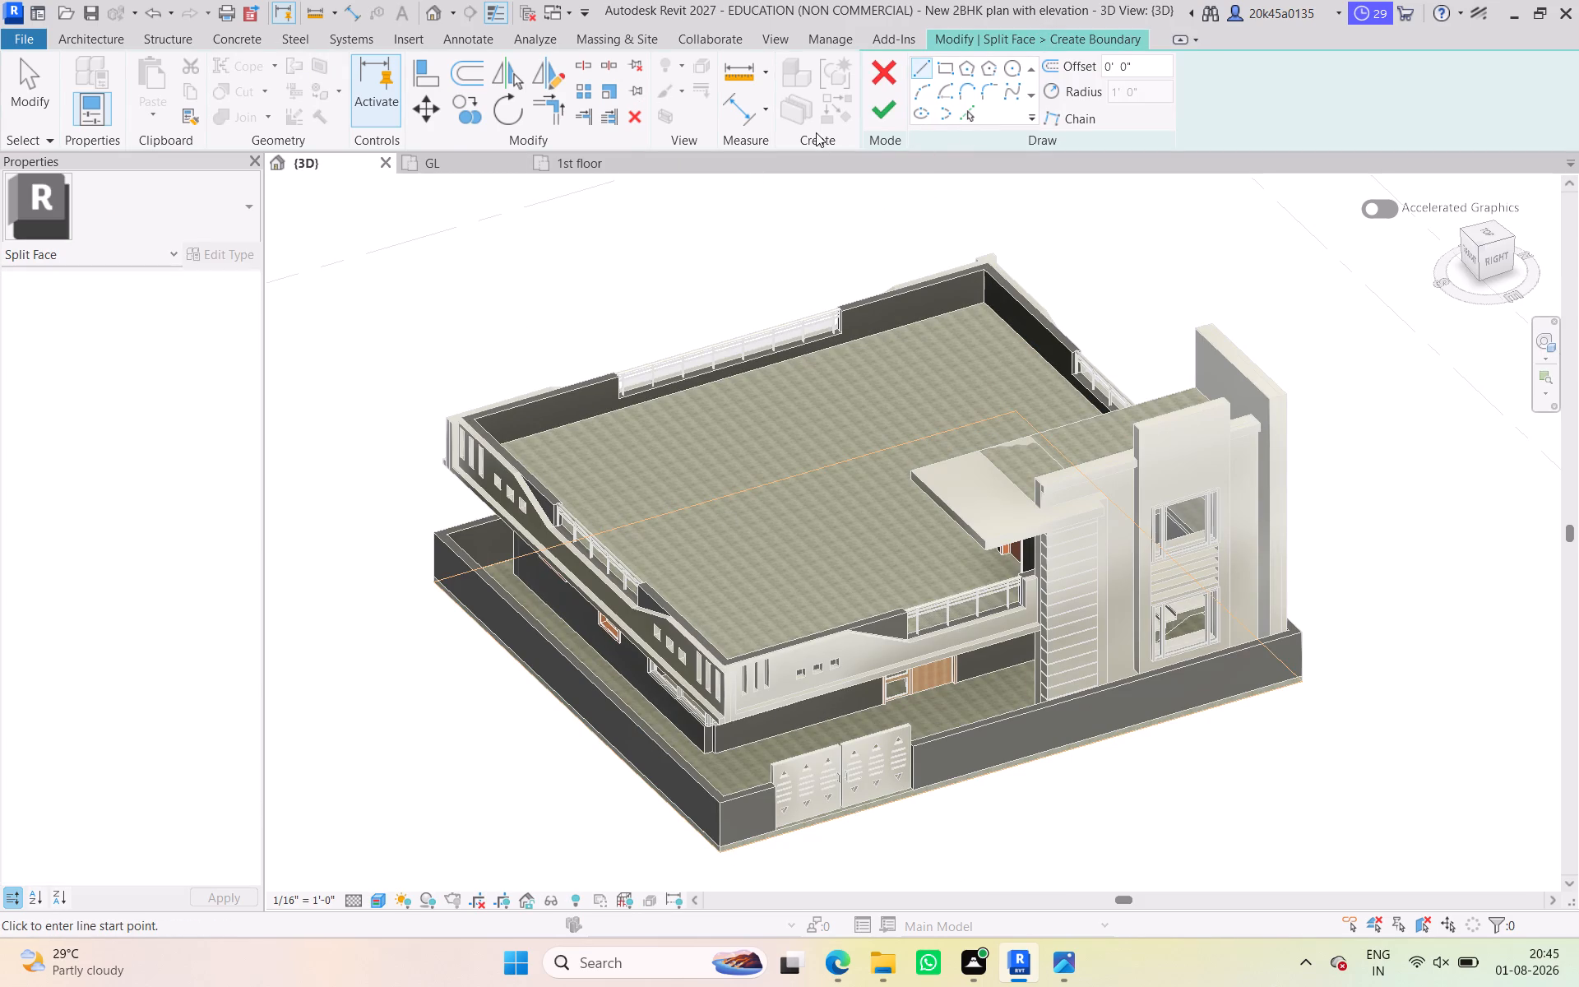
# In the GL plan, trace the outer split boundary with Pick Lines along the compound wall's inner faces on all four sides.
pyautogui.keyDown('shift'); pyautogui.click(470, 168); pyautogui.keyUp('shift')
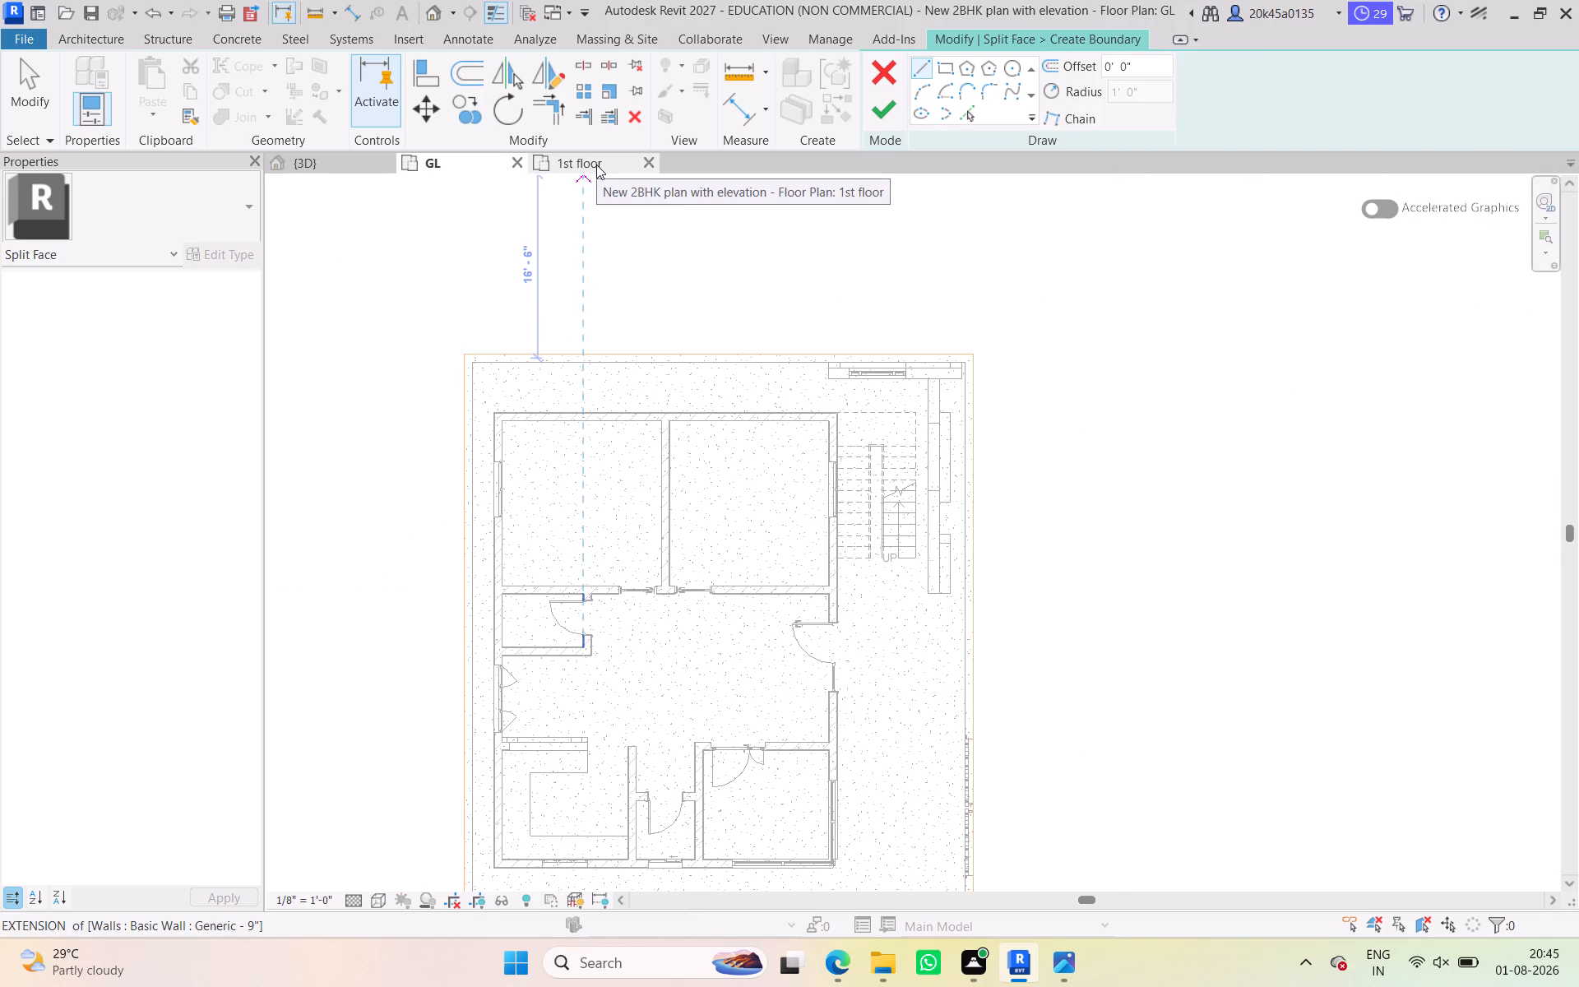
pyautogui.click(596, 164)
pyautogui.click(475, 164)
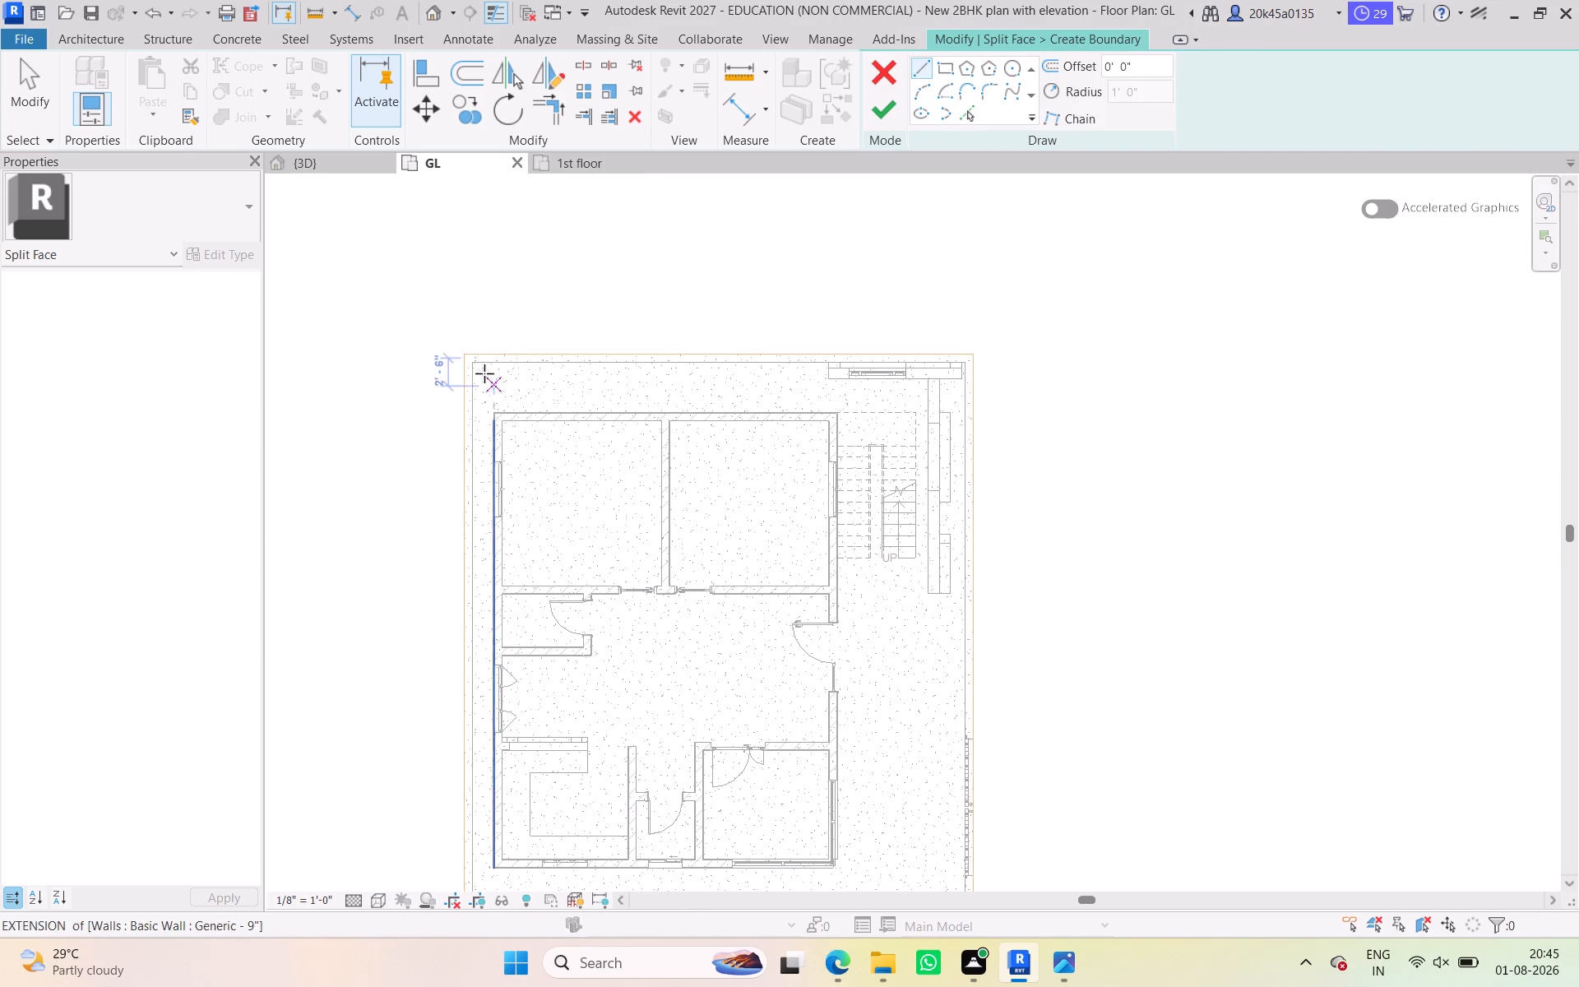
pyautogui.moveTo(459, 368); pyautogui.dragTo(419, 368, button='middle')
pyautogui.scroll(1, 422, 365)
pyautogui.click(967, 110)
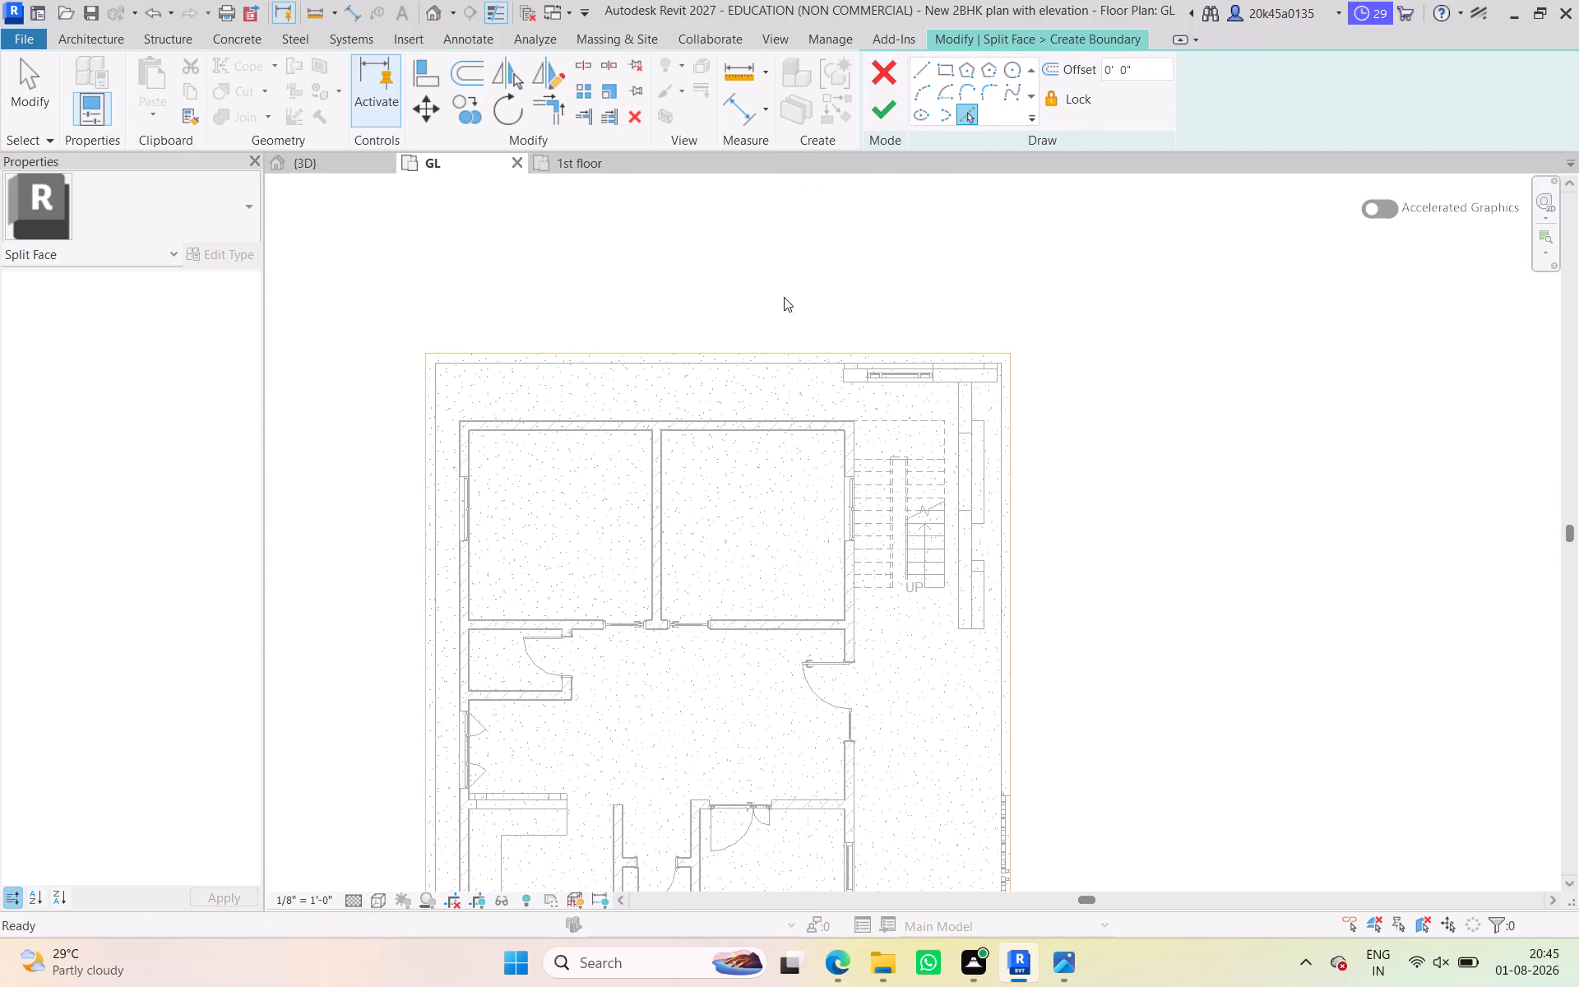
pyautogui.click(679, 369)
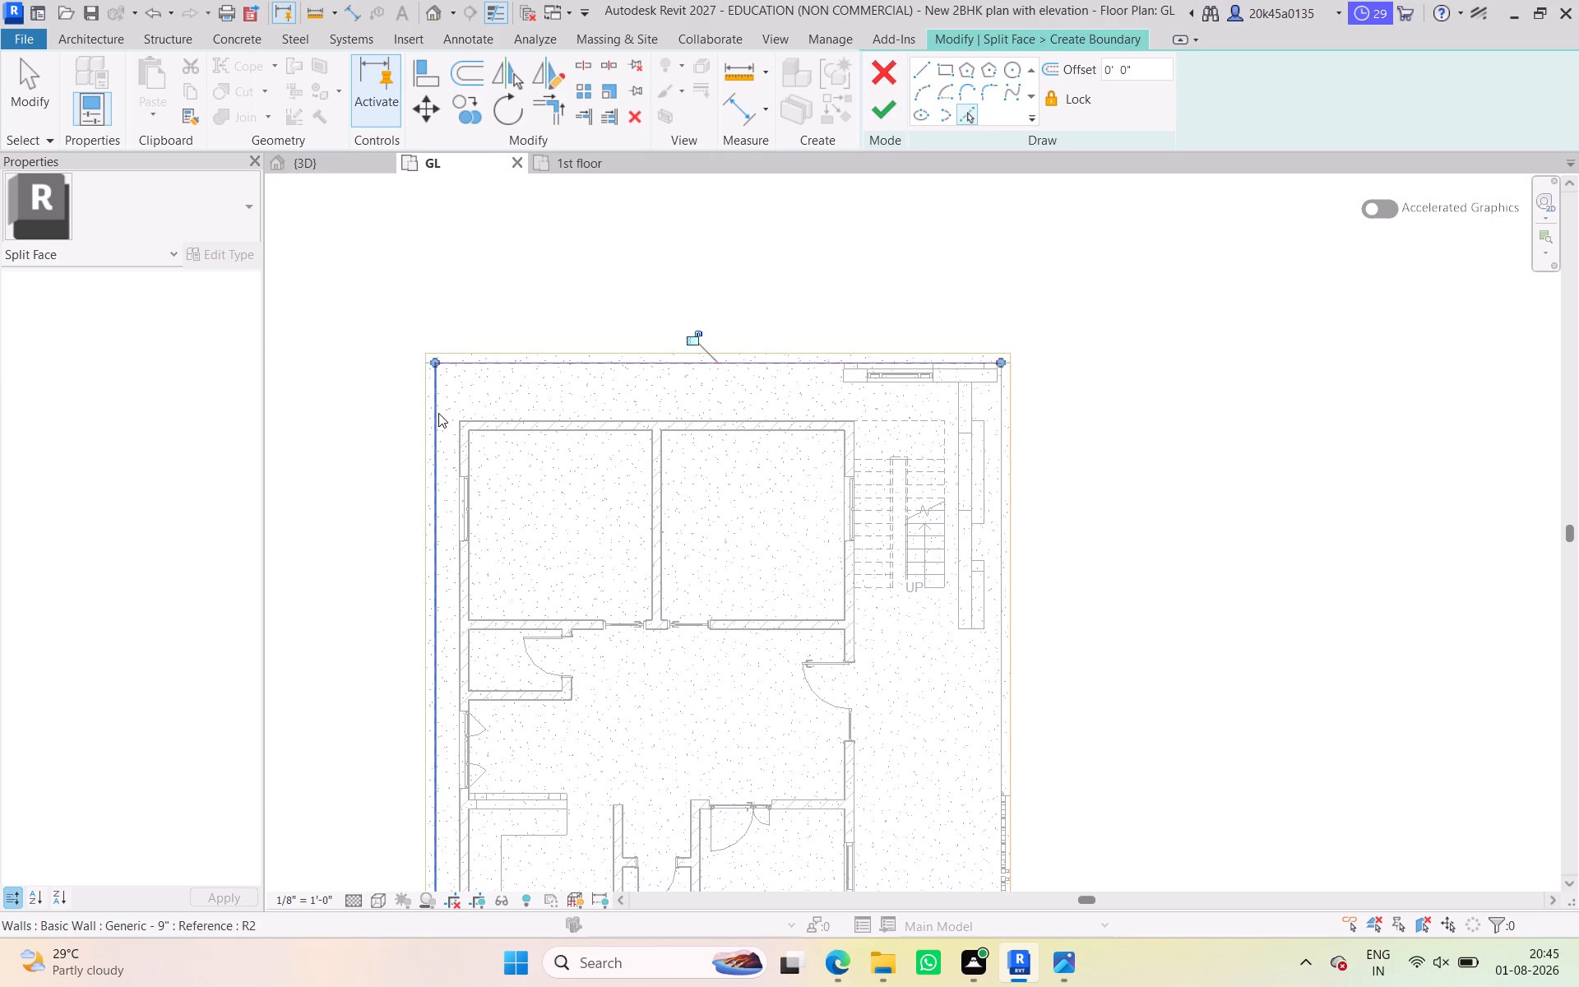
pyautogui.scroll(2, 442, 413)
pyautogui.moveTo(449, 413); pyautogui.dragTo(481, 449, button='middle')
pyautogui.scroll(4, 465, 432)
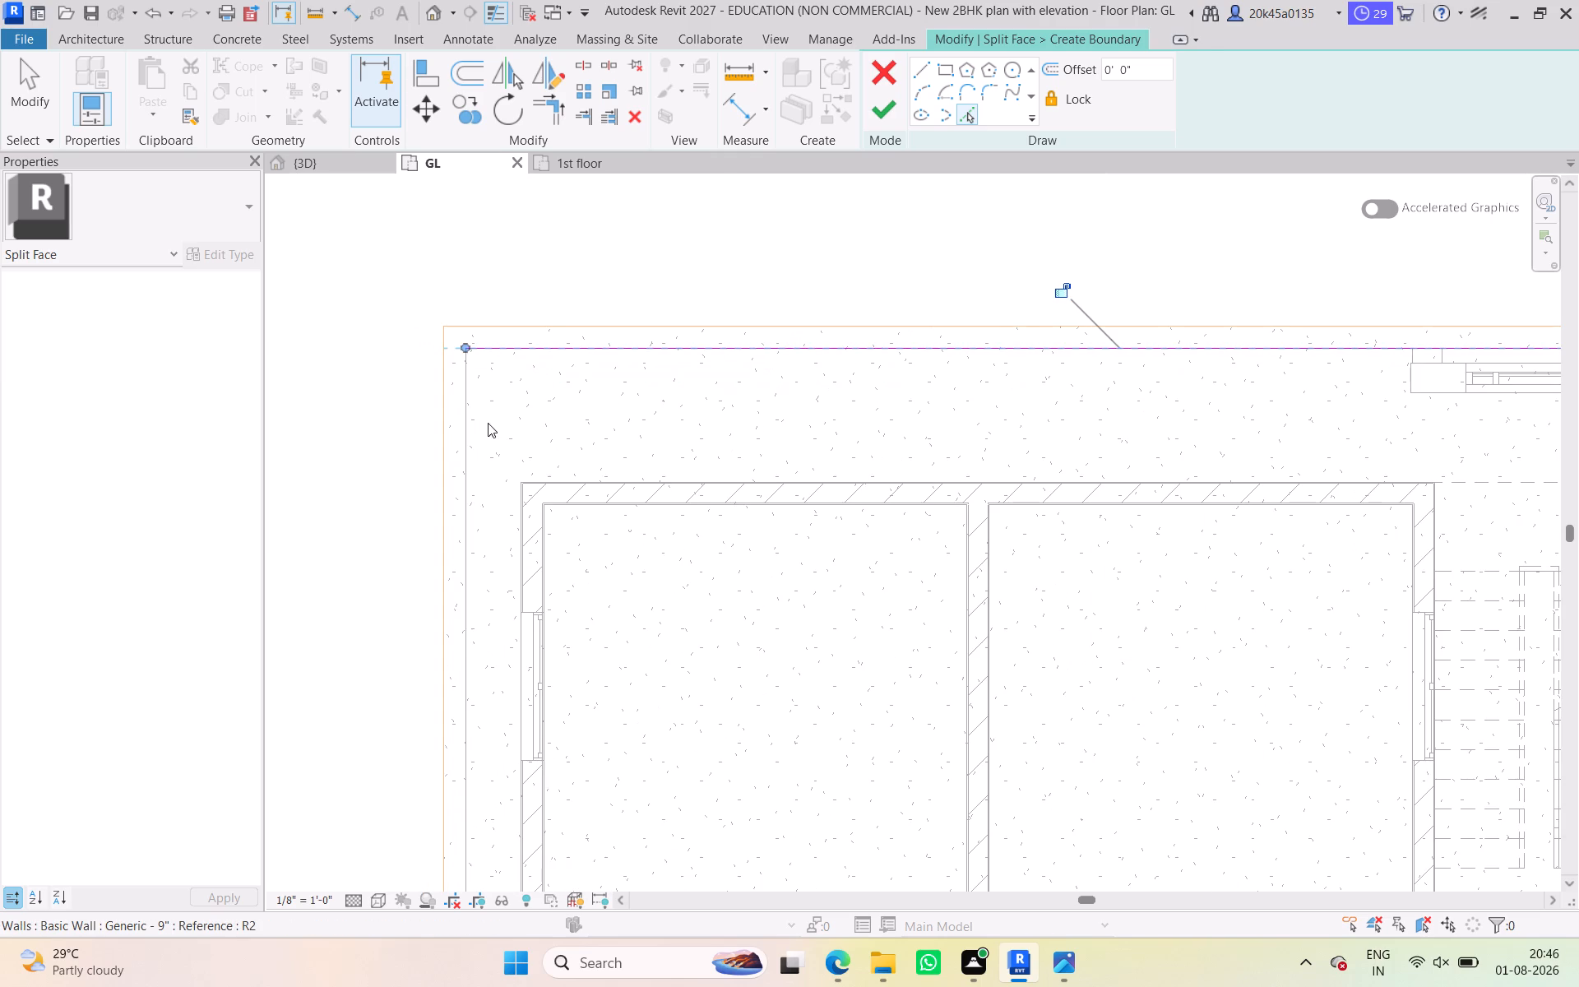
pyautogui.click(471, 424)
pyautogui.scroll(-4, 537, 407)
pyautogui.moveTo(537, 402); pyautogui.dragTo(512, 225, button='middle')
pyautogui.scroll(-2, 519, 438)
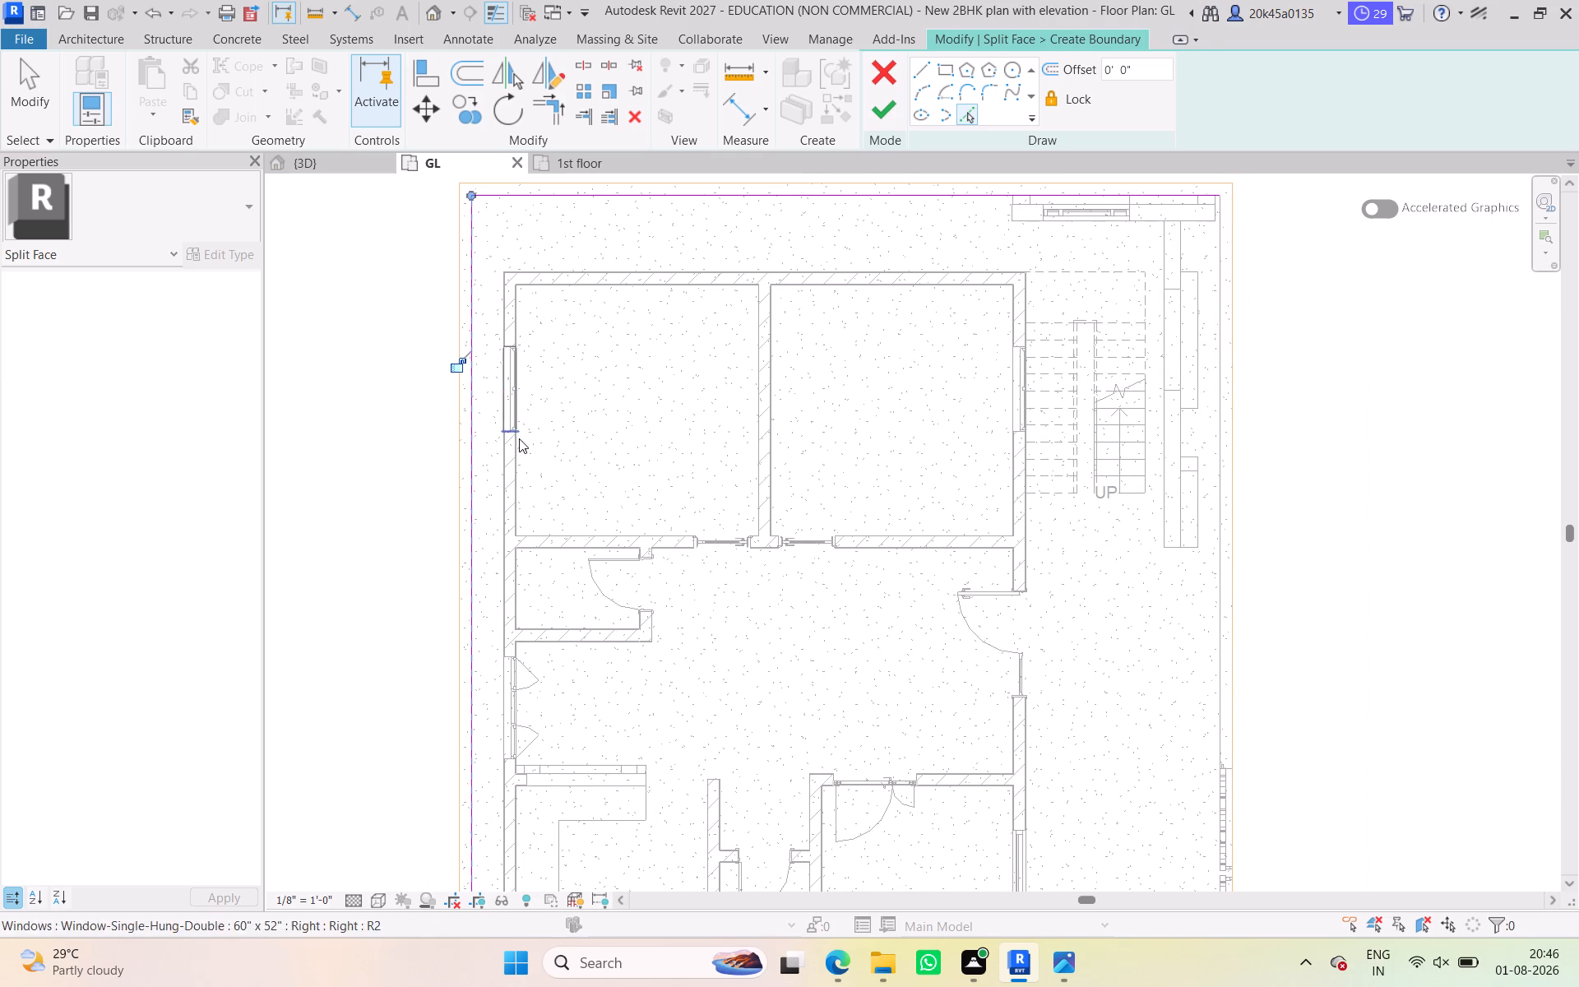
pyautogui.moveTo(519, 411); pyautogui.dragTo(502, 196, button='middle')
pyautogui.click(535, 679)
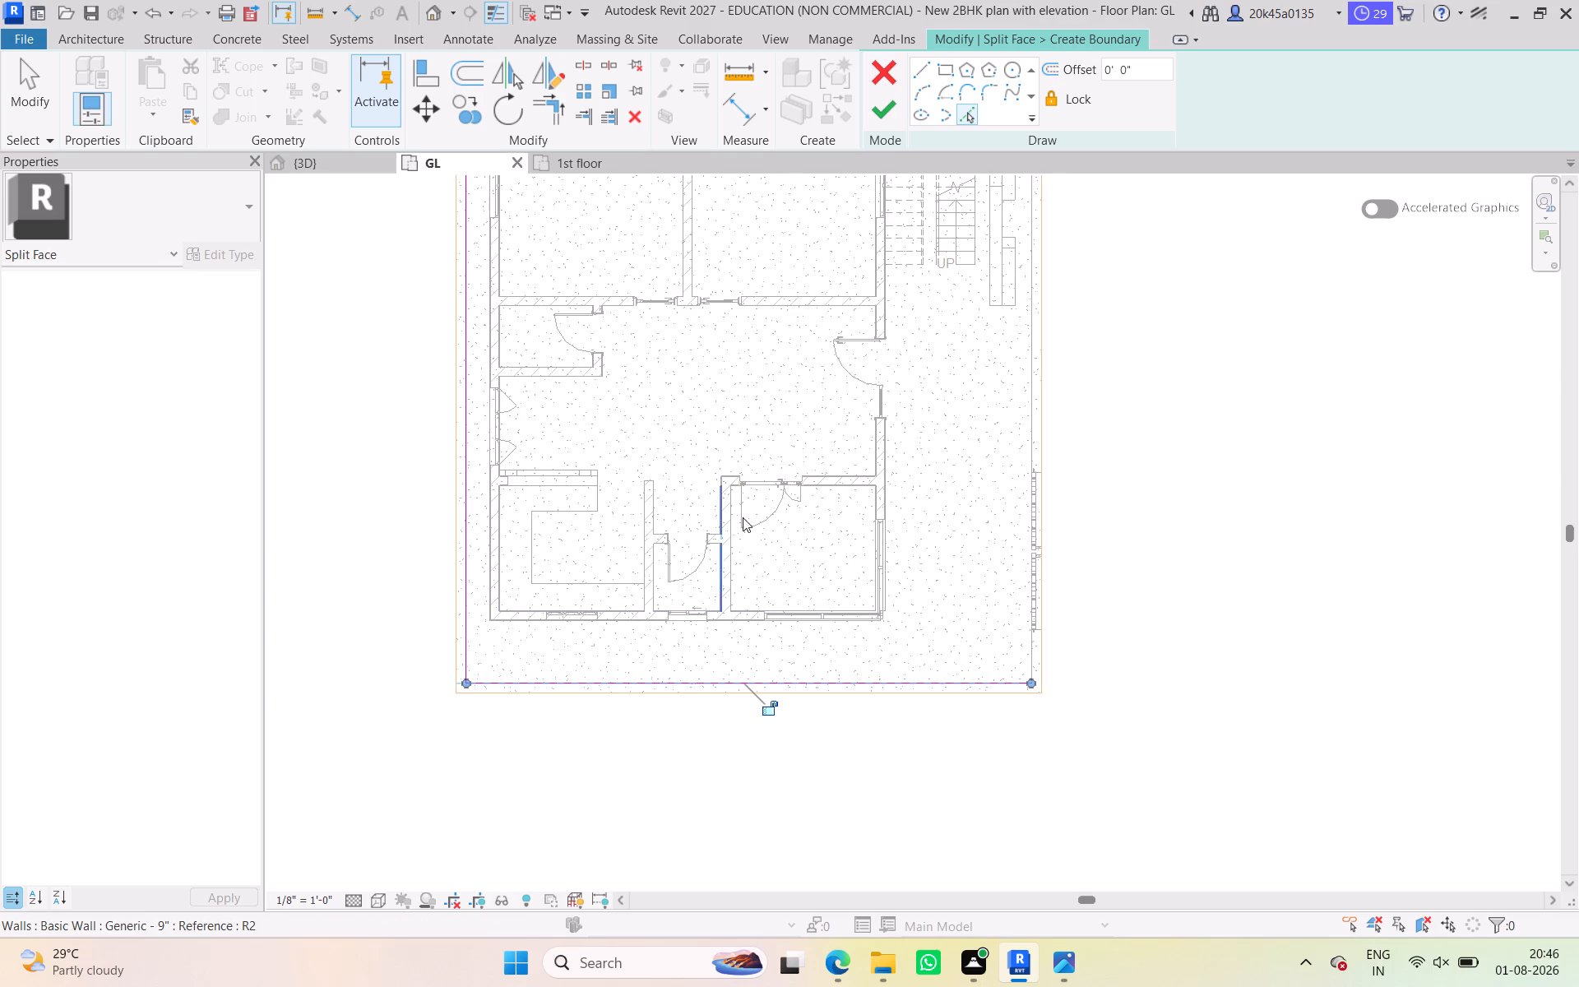
pyautogui.click(1028, 429)
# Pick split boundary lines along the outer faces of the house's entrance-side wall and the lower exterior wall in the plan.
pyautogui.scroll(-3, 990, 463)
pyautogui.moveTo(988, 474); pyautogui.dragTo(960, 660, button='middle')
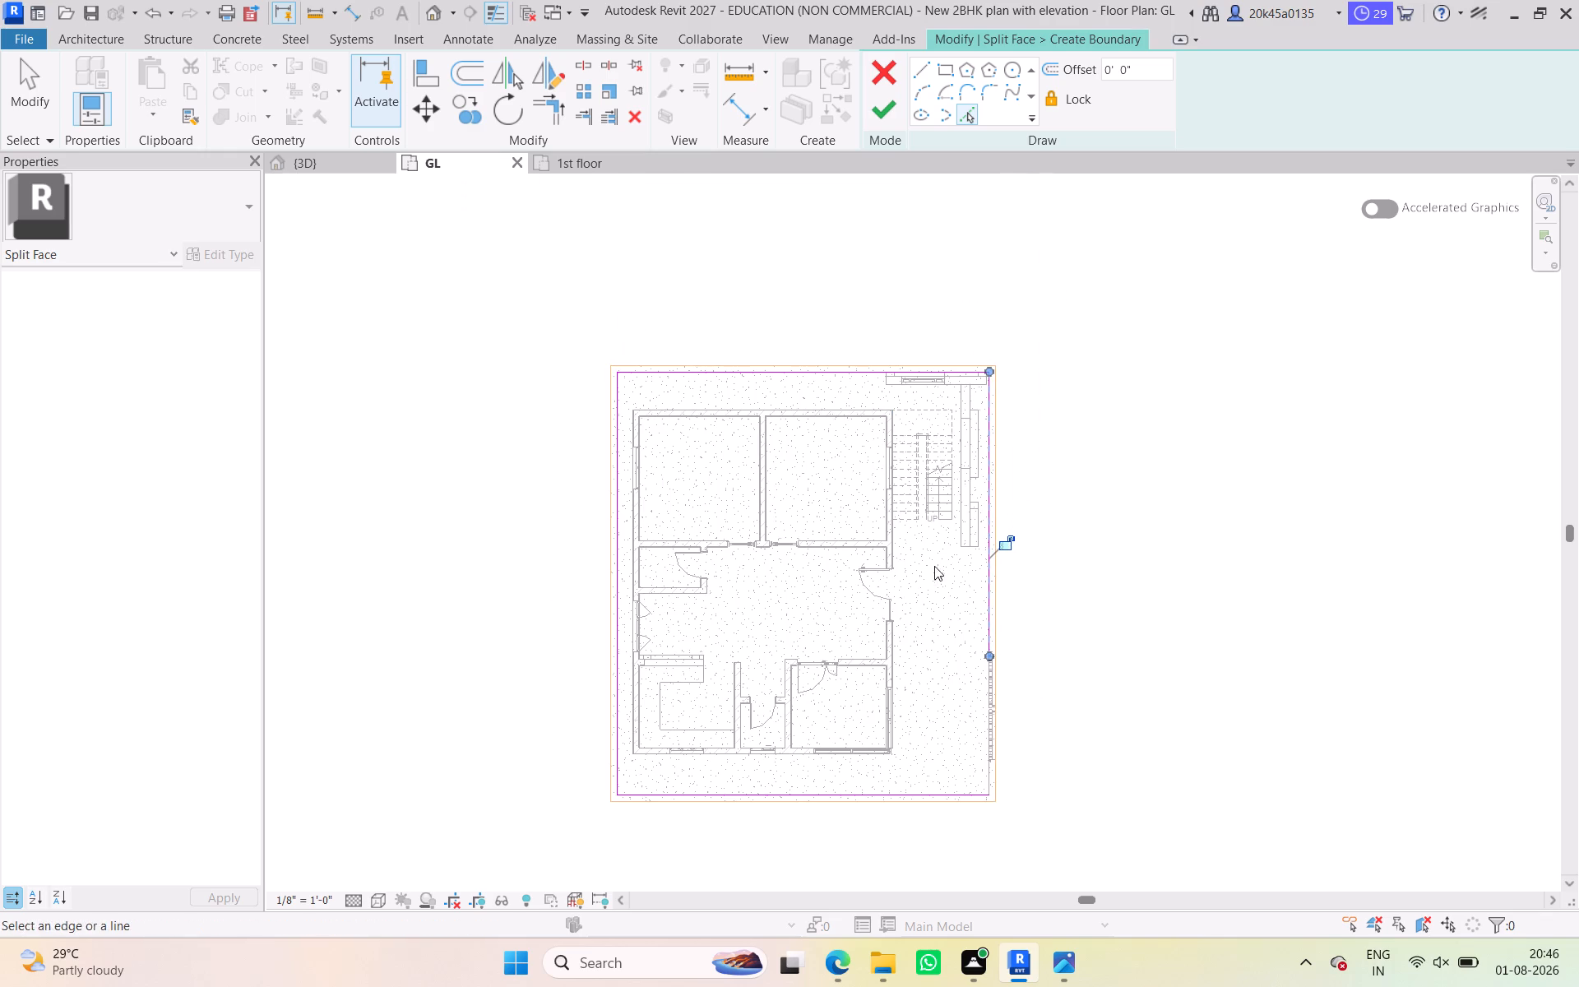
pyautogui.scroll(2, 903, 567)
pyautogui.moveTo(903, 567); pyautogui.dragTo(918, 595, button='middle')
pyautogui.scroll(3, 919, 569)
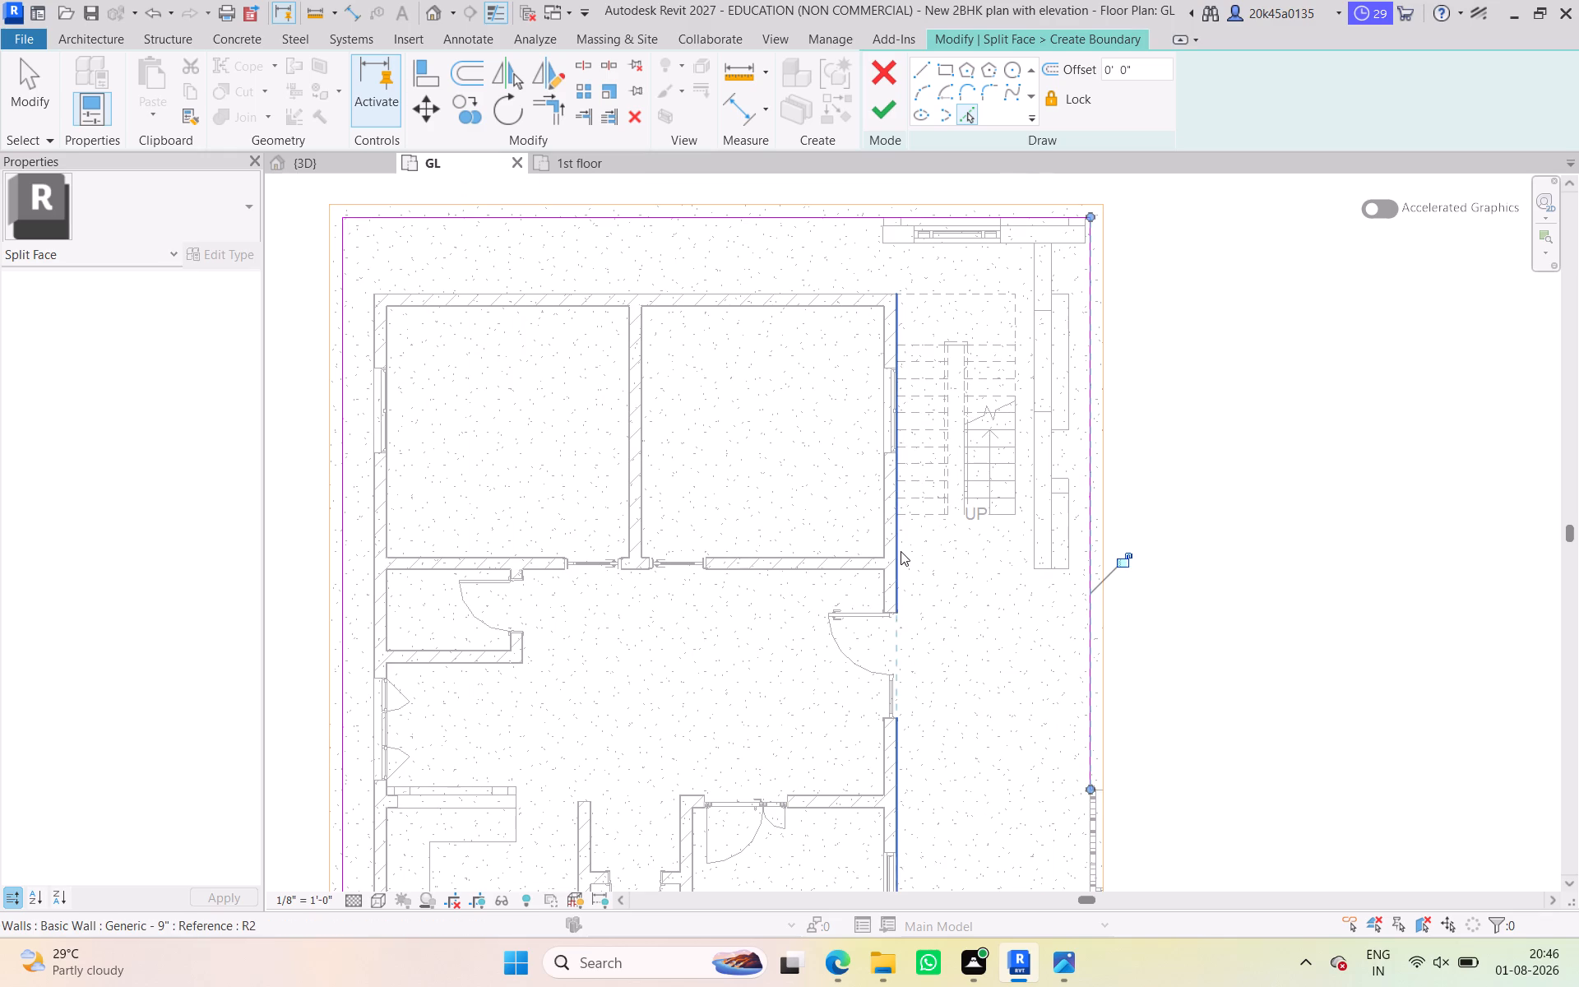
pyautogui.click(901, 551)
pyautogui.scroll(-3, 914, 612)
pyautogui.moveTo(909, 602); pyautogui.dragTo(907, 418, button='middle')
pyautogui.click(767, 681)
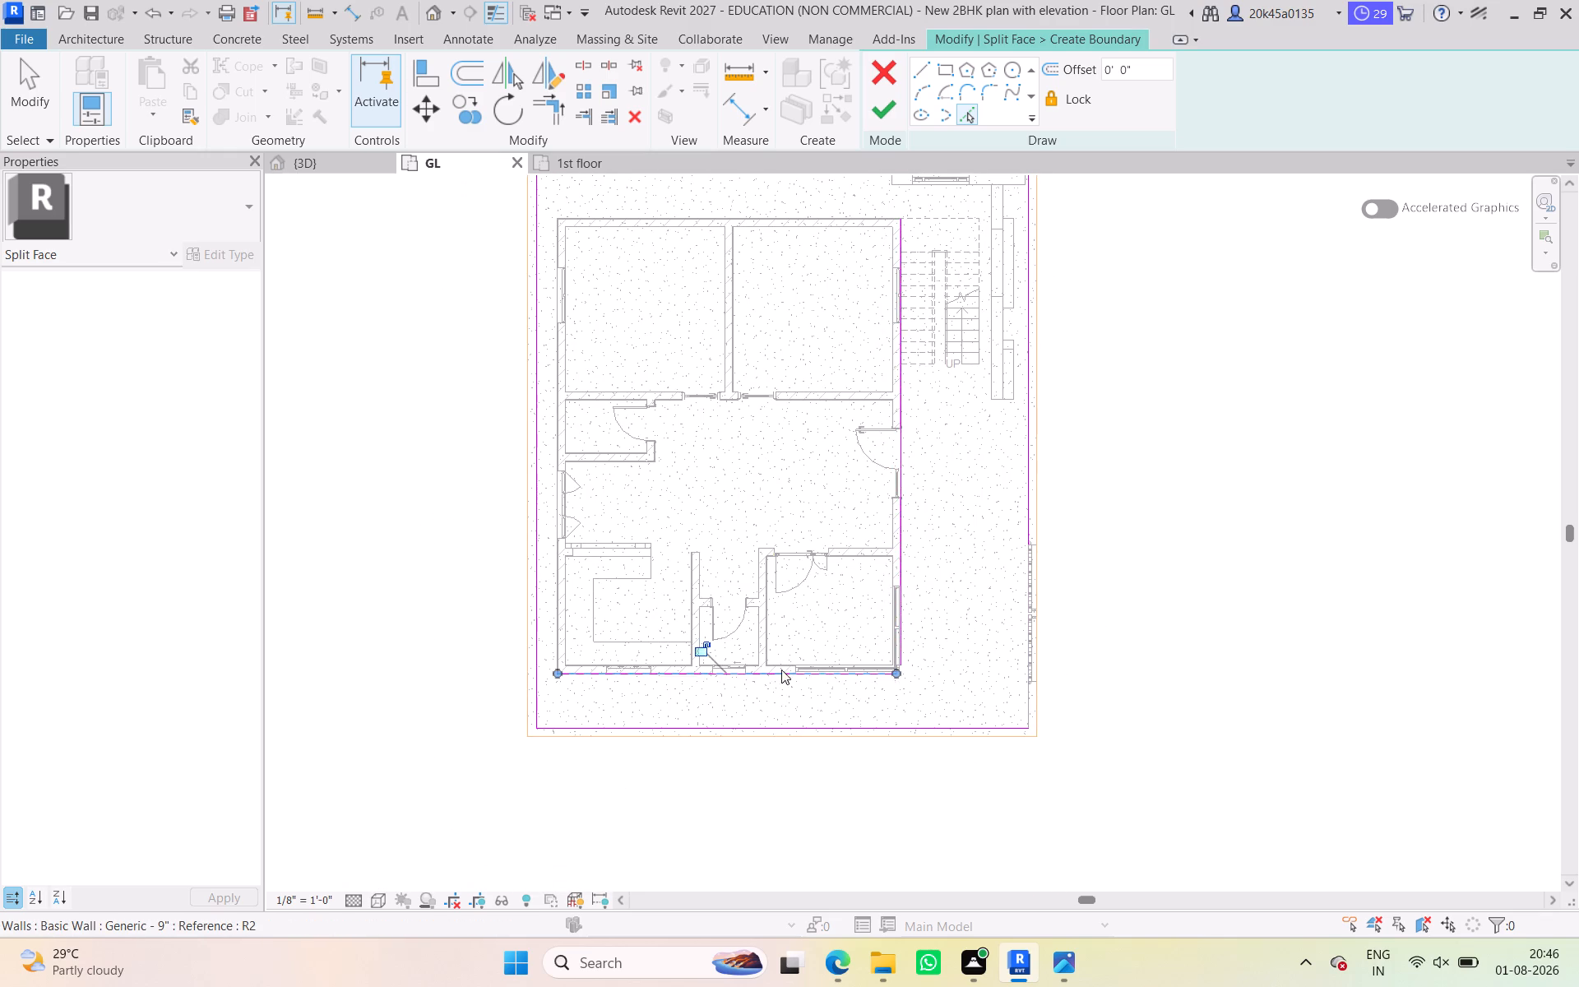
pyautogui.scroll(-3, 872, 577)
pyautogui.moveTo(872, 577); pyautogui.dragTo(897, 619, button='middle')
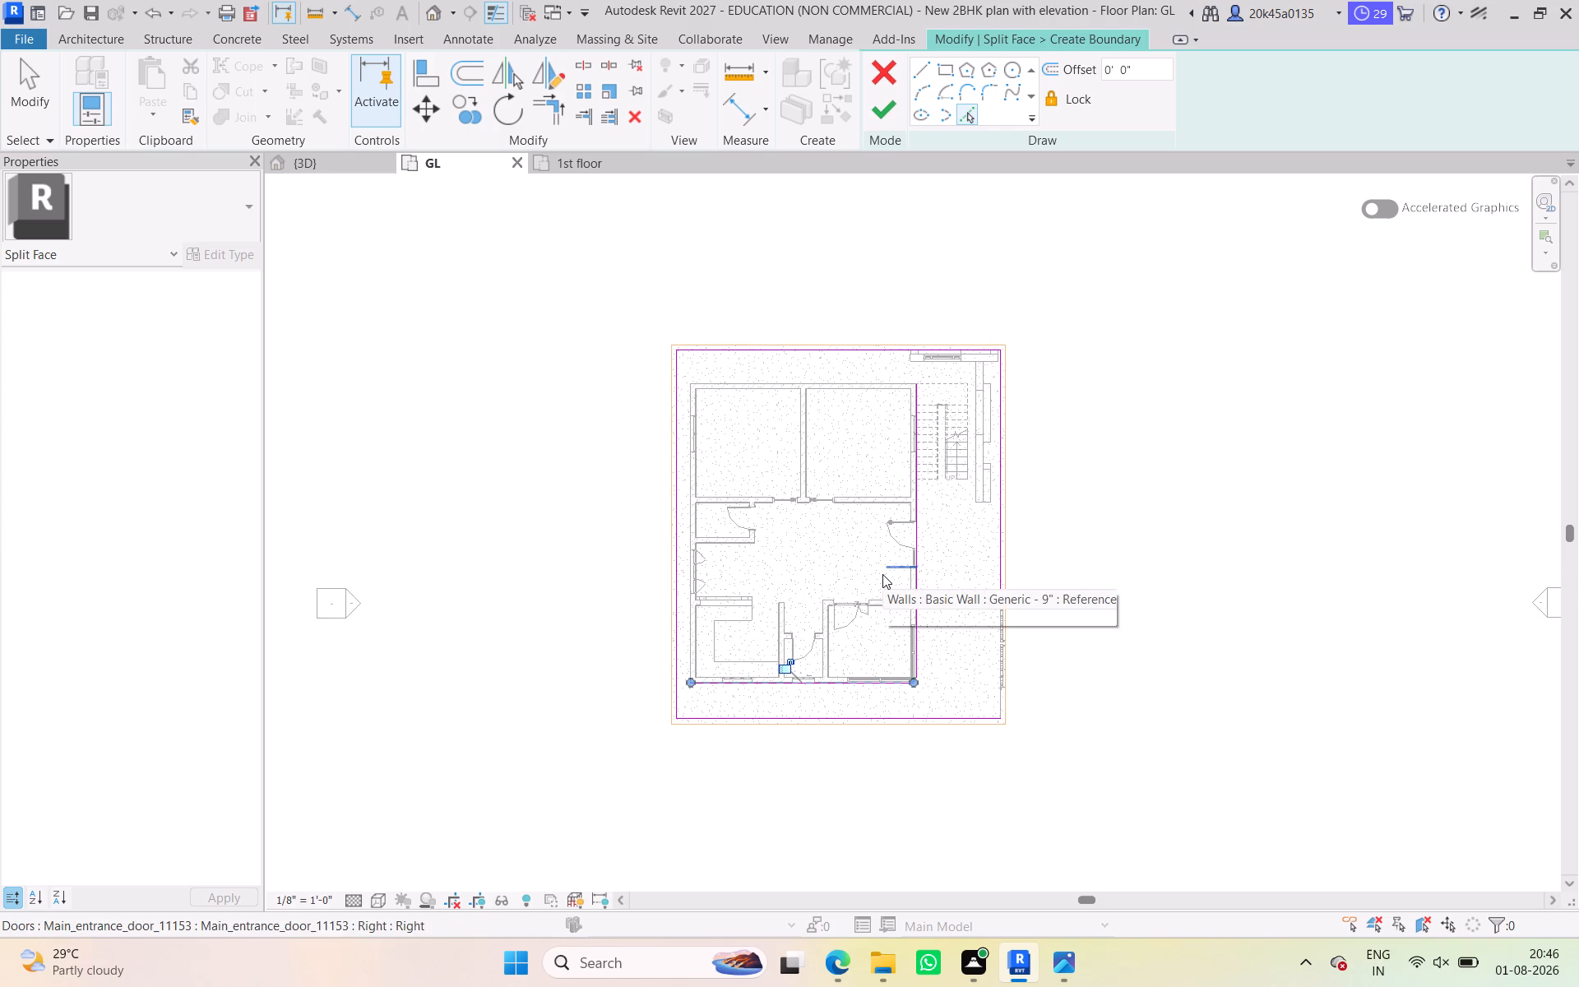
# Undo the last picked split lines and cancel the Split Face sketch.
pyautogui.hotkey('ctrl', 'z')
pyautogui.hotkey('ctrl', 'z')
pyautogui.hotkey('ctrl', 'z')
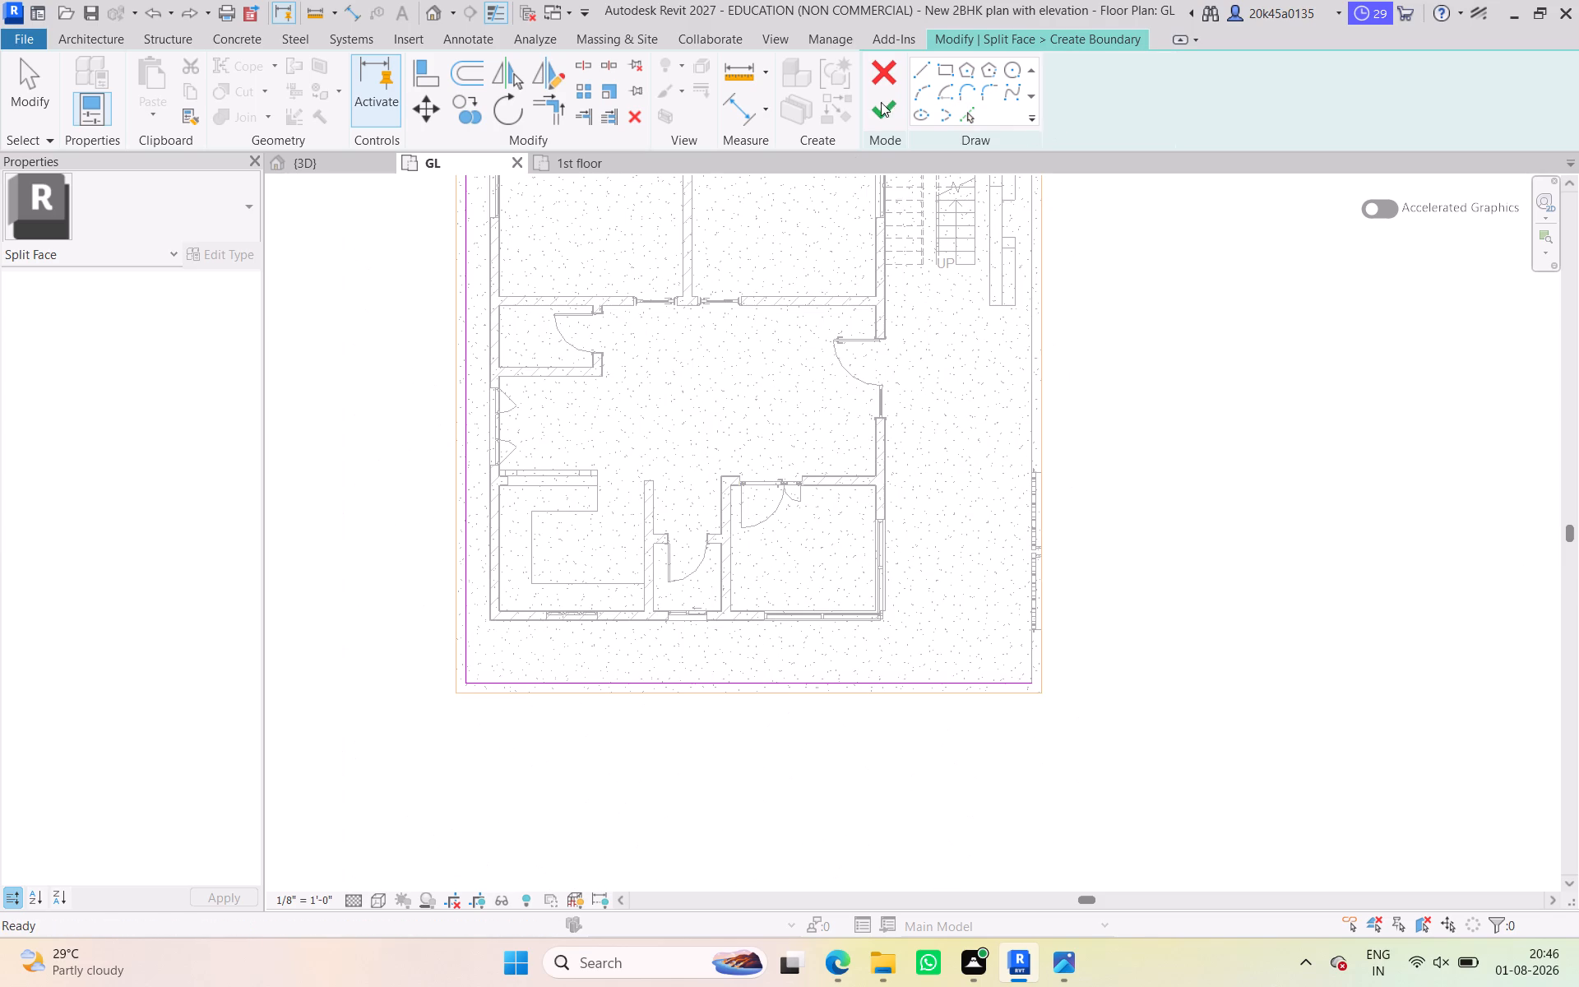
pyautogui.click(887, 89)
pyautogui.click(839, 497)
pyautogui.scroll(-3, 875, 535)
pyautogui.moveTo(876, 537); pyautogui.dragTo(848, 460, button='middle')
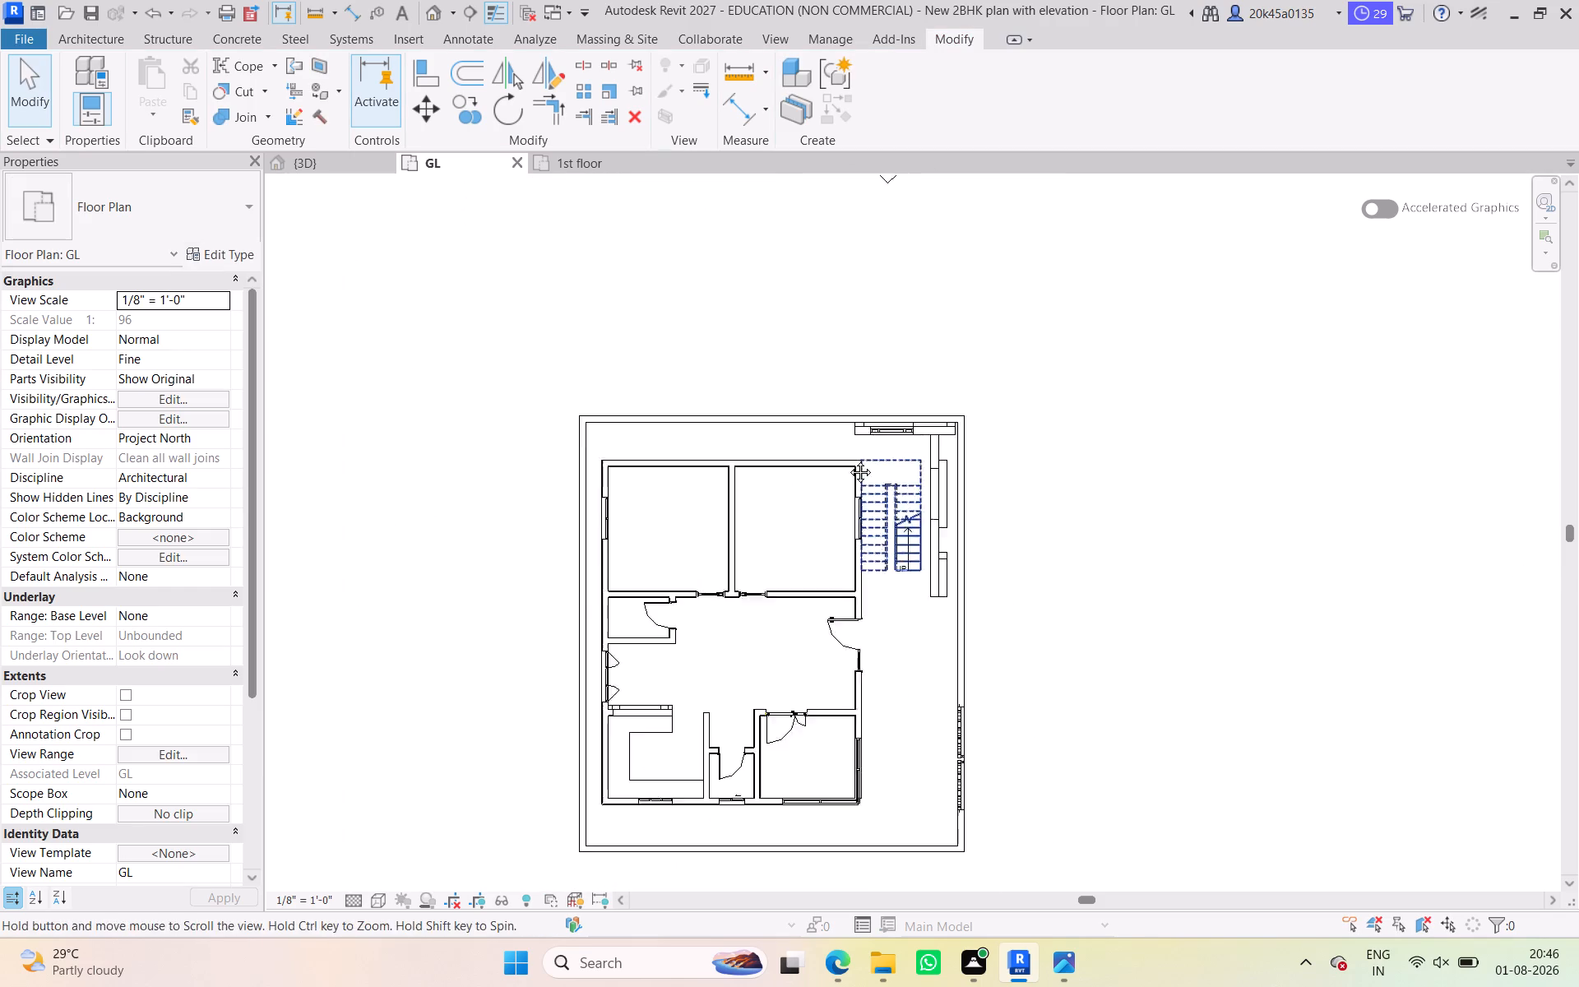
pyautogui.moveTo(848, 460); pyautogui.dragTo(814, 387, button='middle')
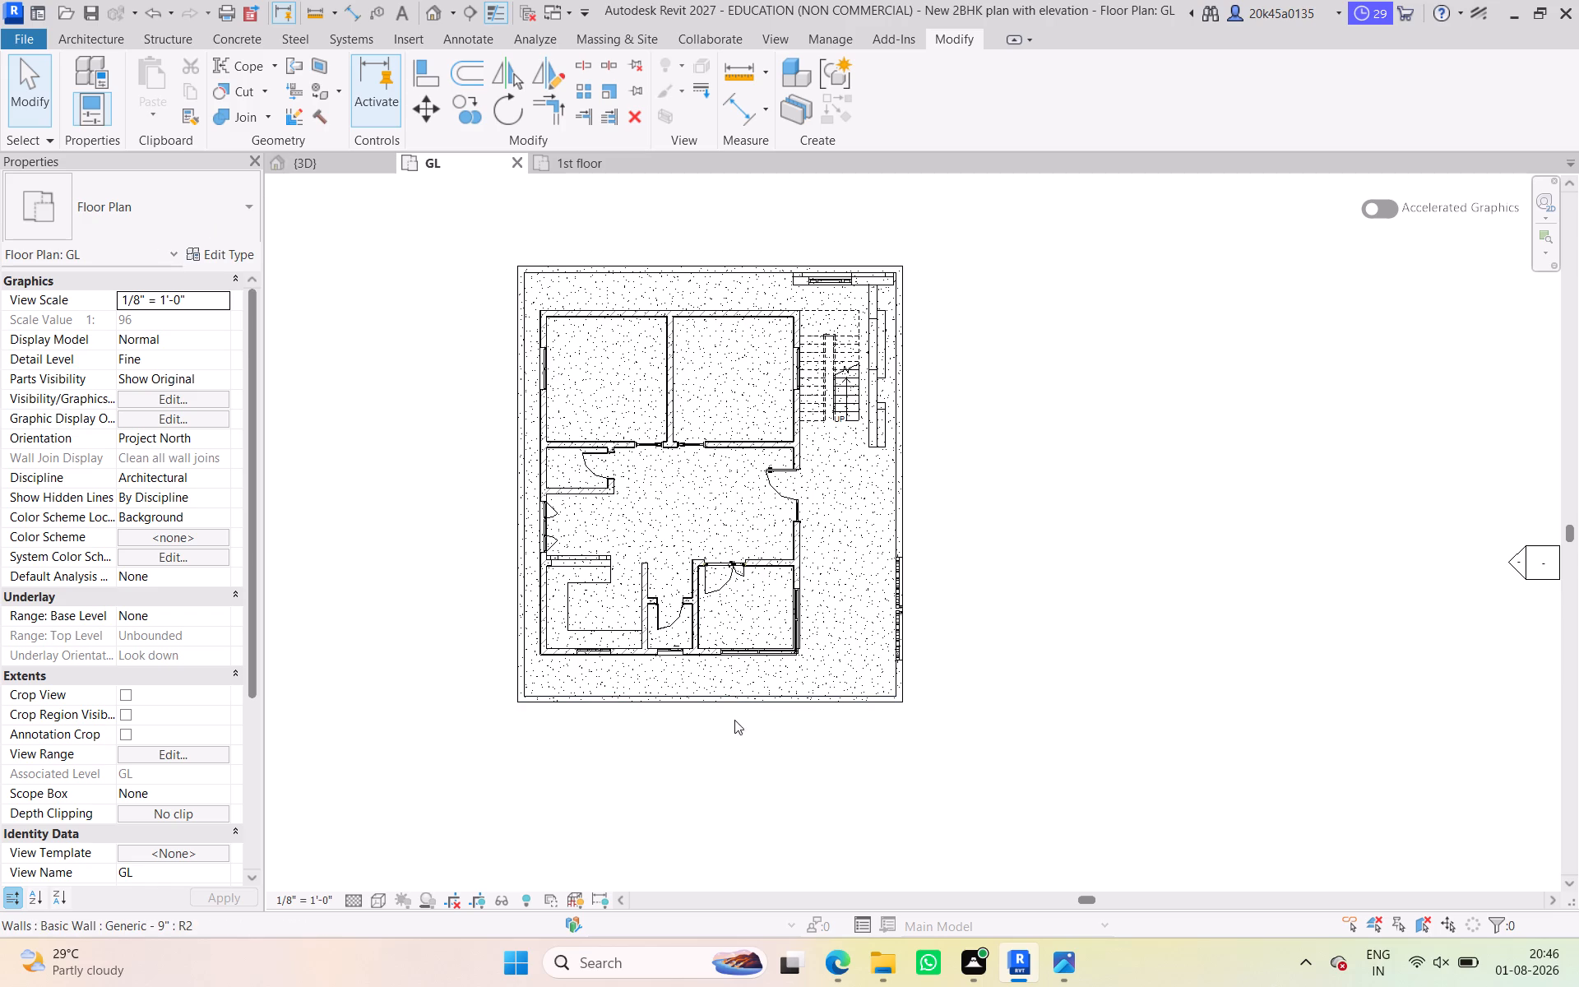
# Edit the Generic - 6" floor boundary at GL, moving the kitchen-side edge outward to 3' 0 1/2" from the compound wall's centreline.
pyautogui.click(310, 170)
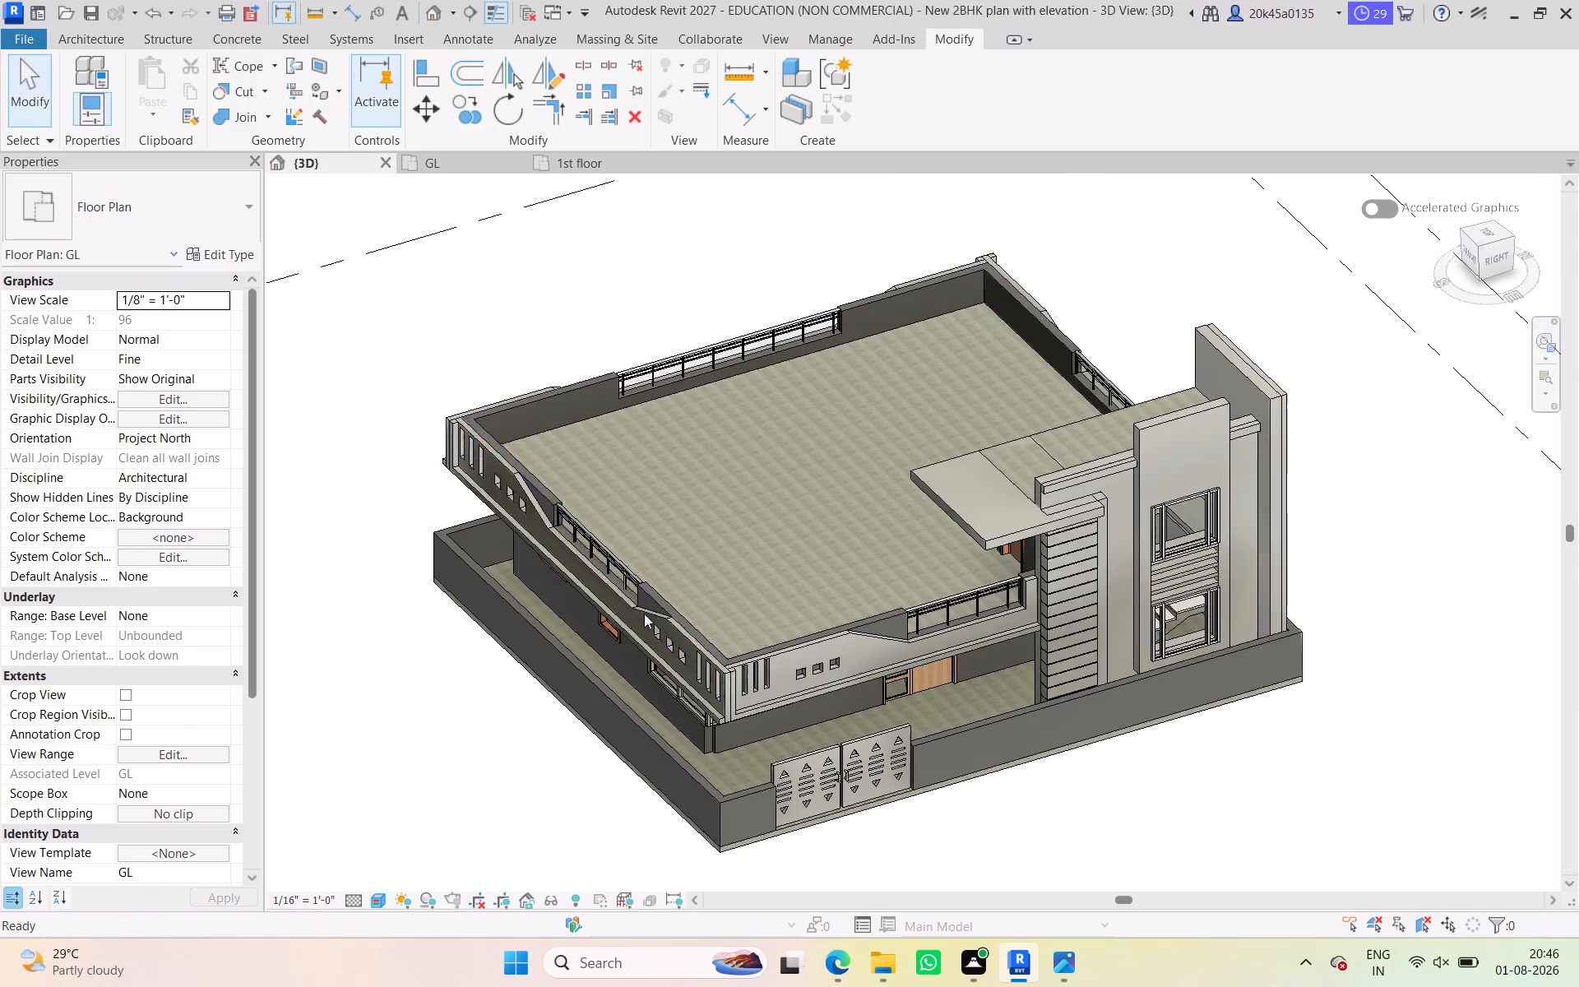
pyautogui.click(633, 779)
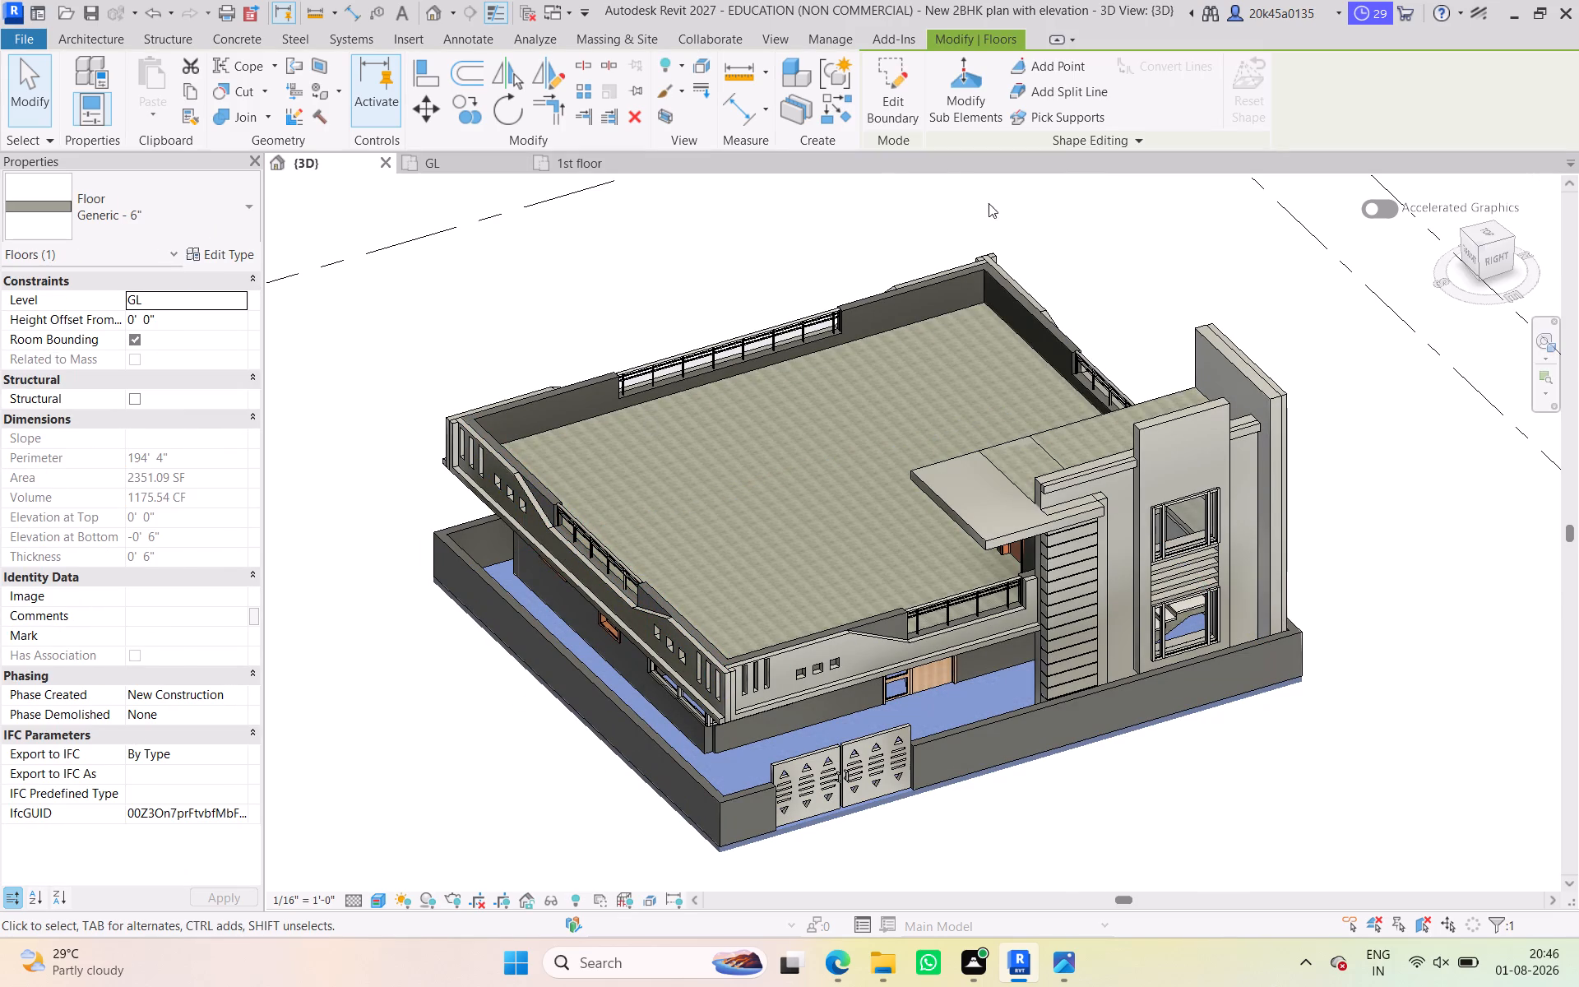
pyautogui.click(891, 108)
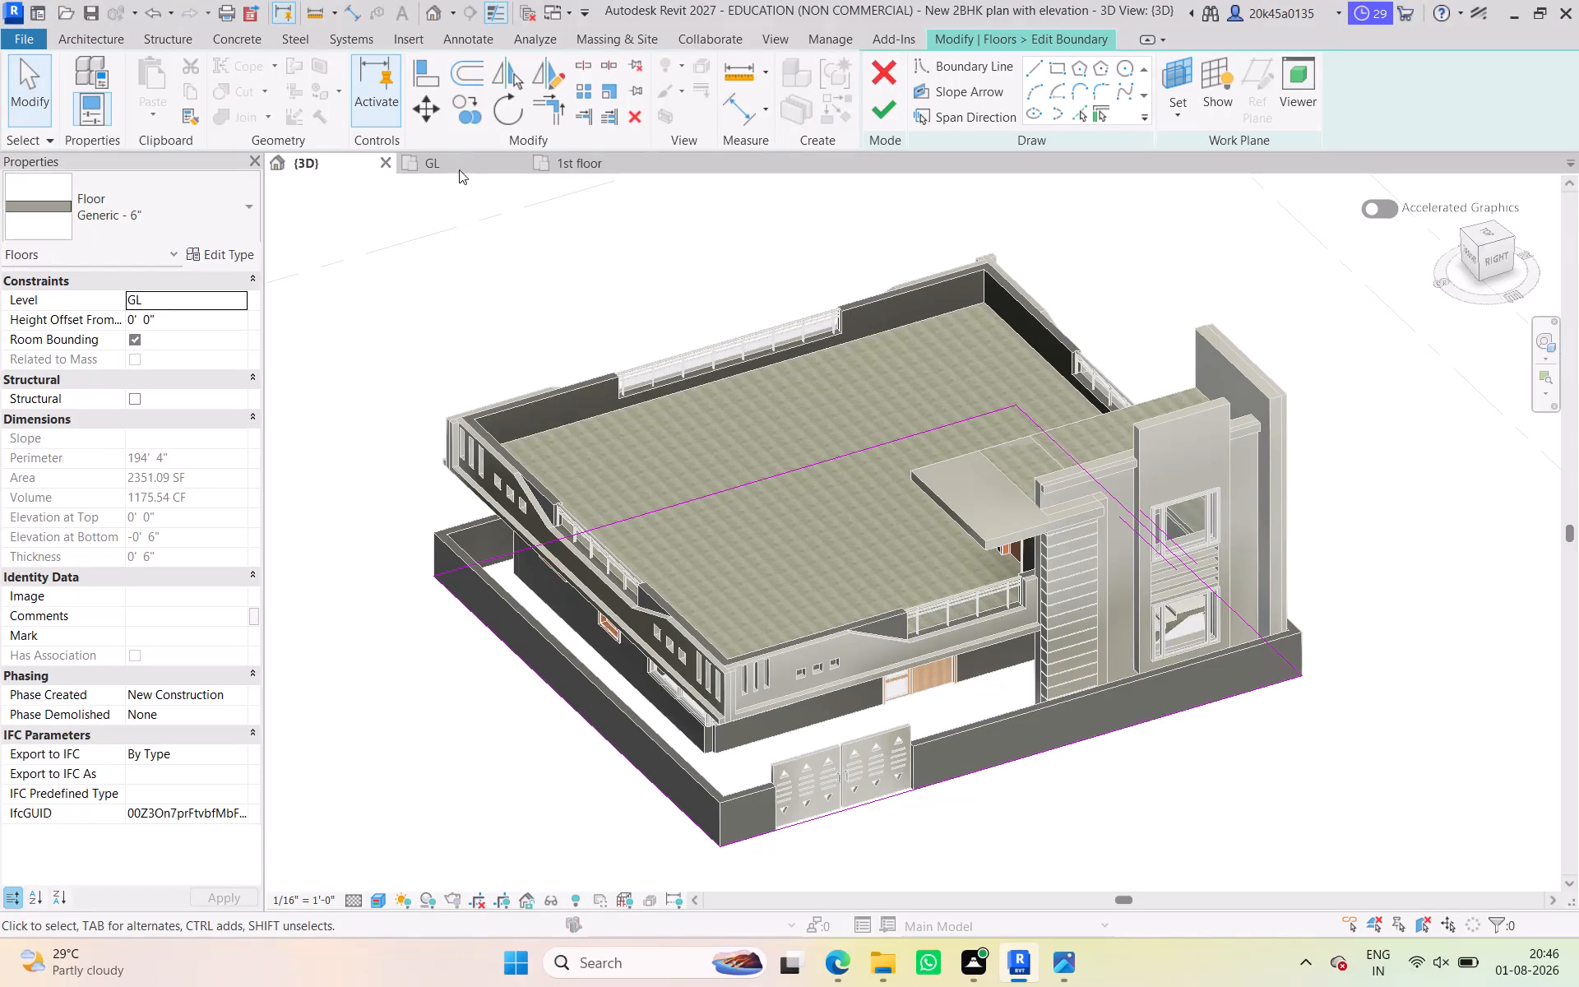
pyautogui.click(454, 159)
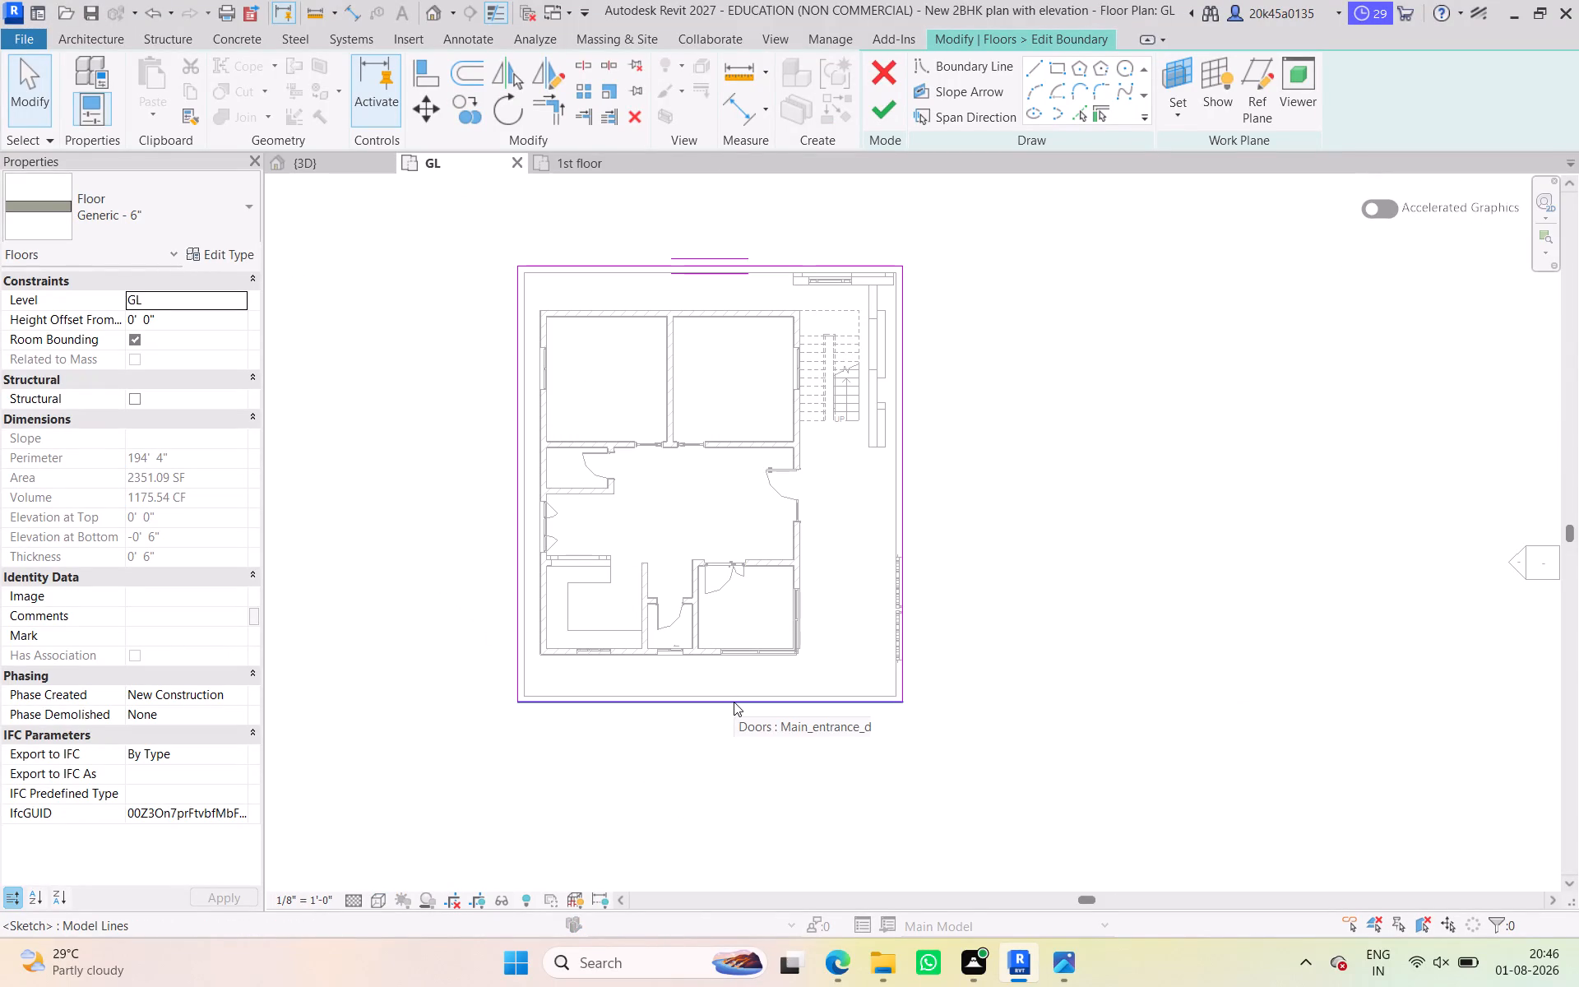
pyautogui.scroll(3, 695, 702)
pyautogui.click(692, 703)
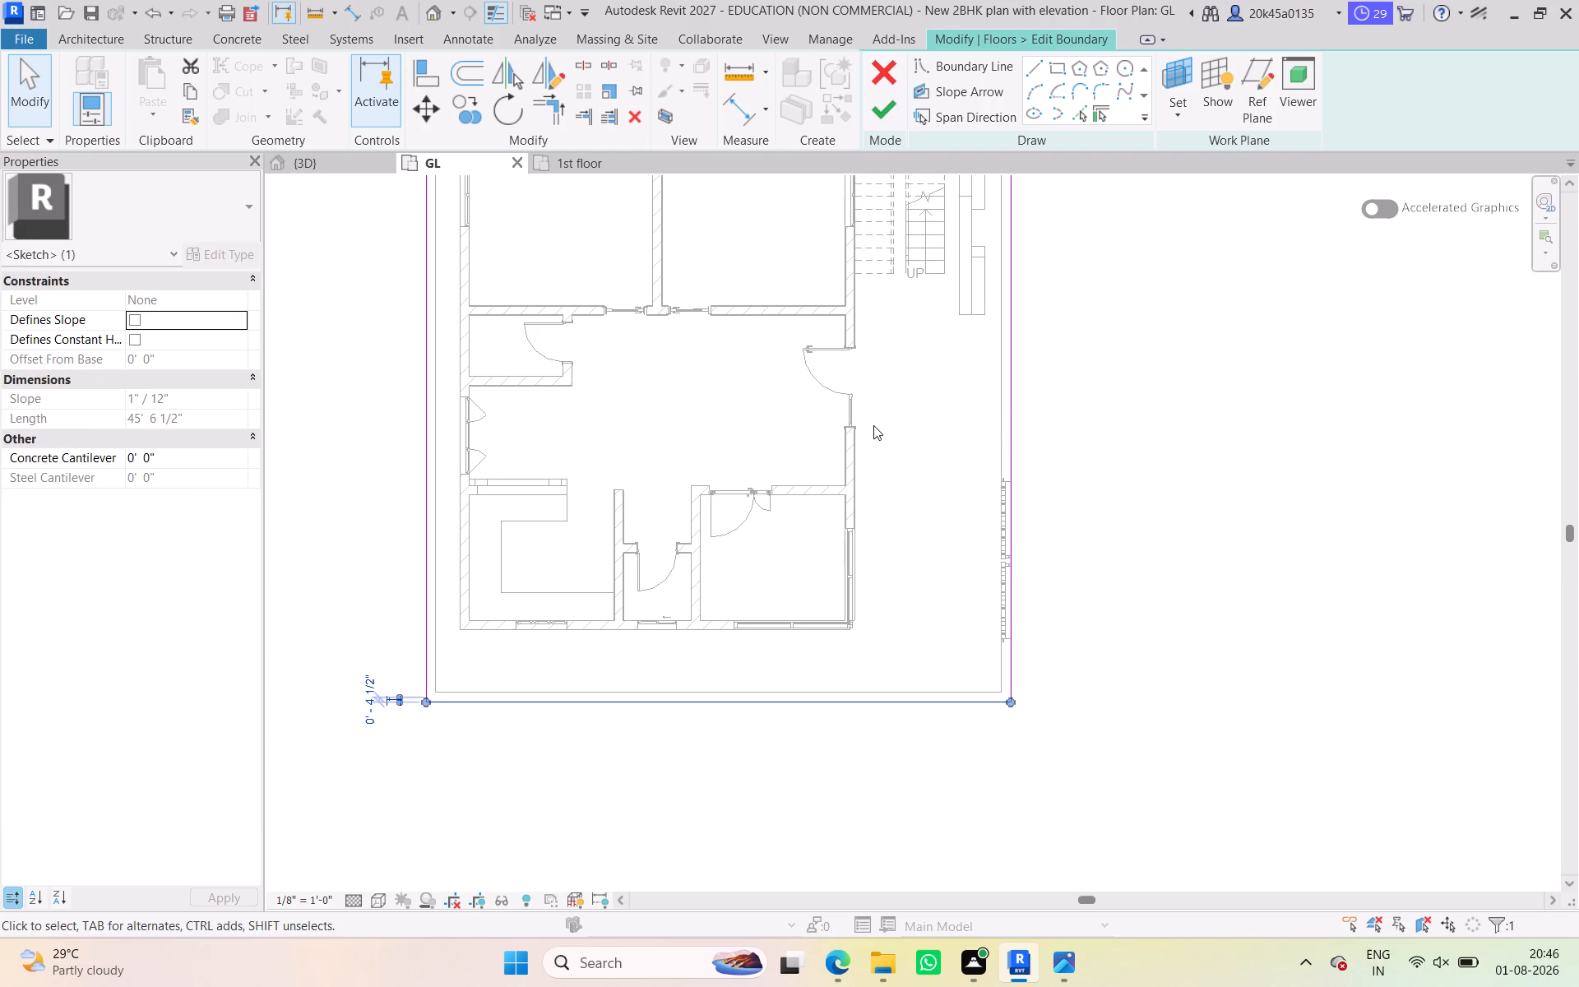
pyautogui.press('Down')
pyautogui.press('Down')
pyautogui.press('Down')
pyautogui.press('Down')
pyautogui.press('Down')
pyautogui.press('Down')
pyautogui.press('Down')
pyautogui.press('Down')
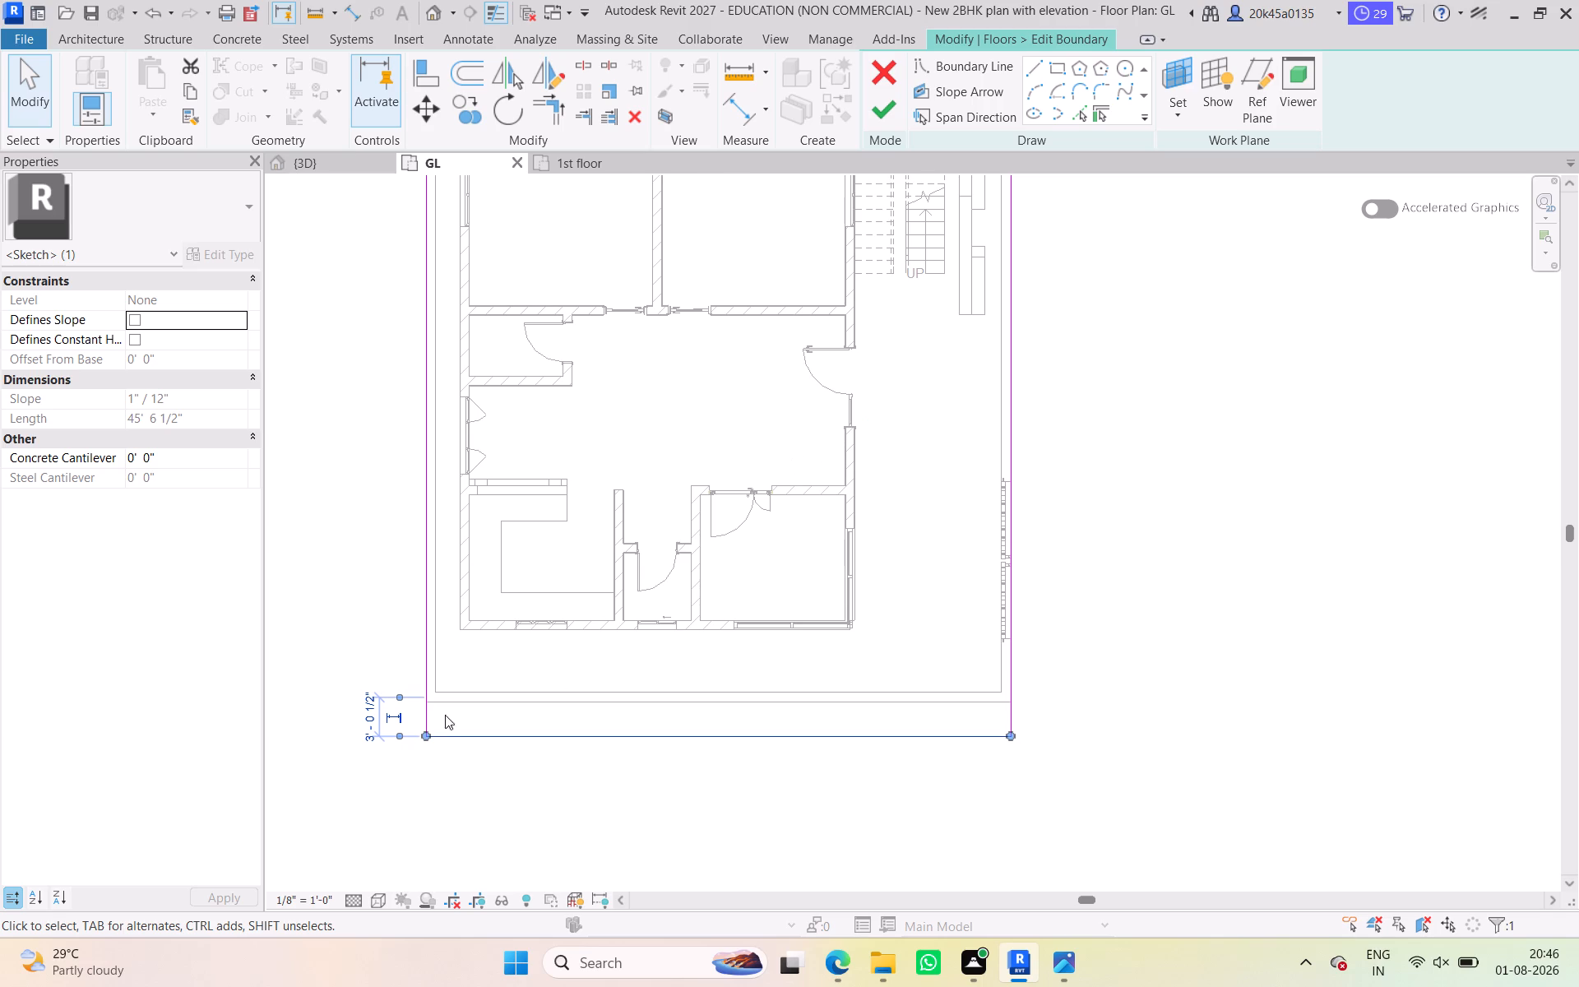
pyautogui.click(340, 589)
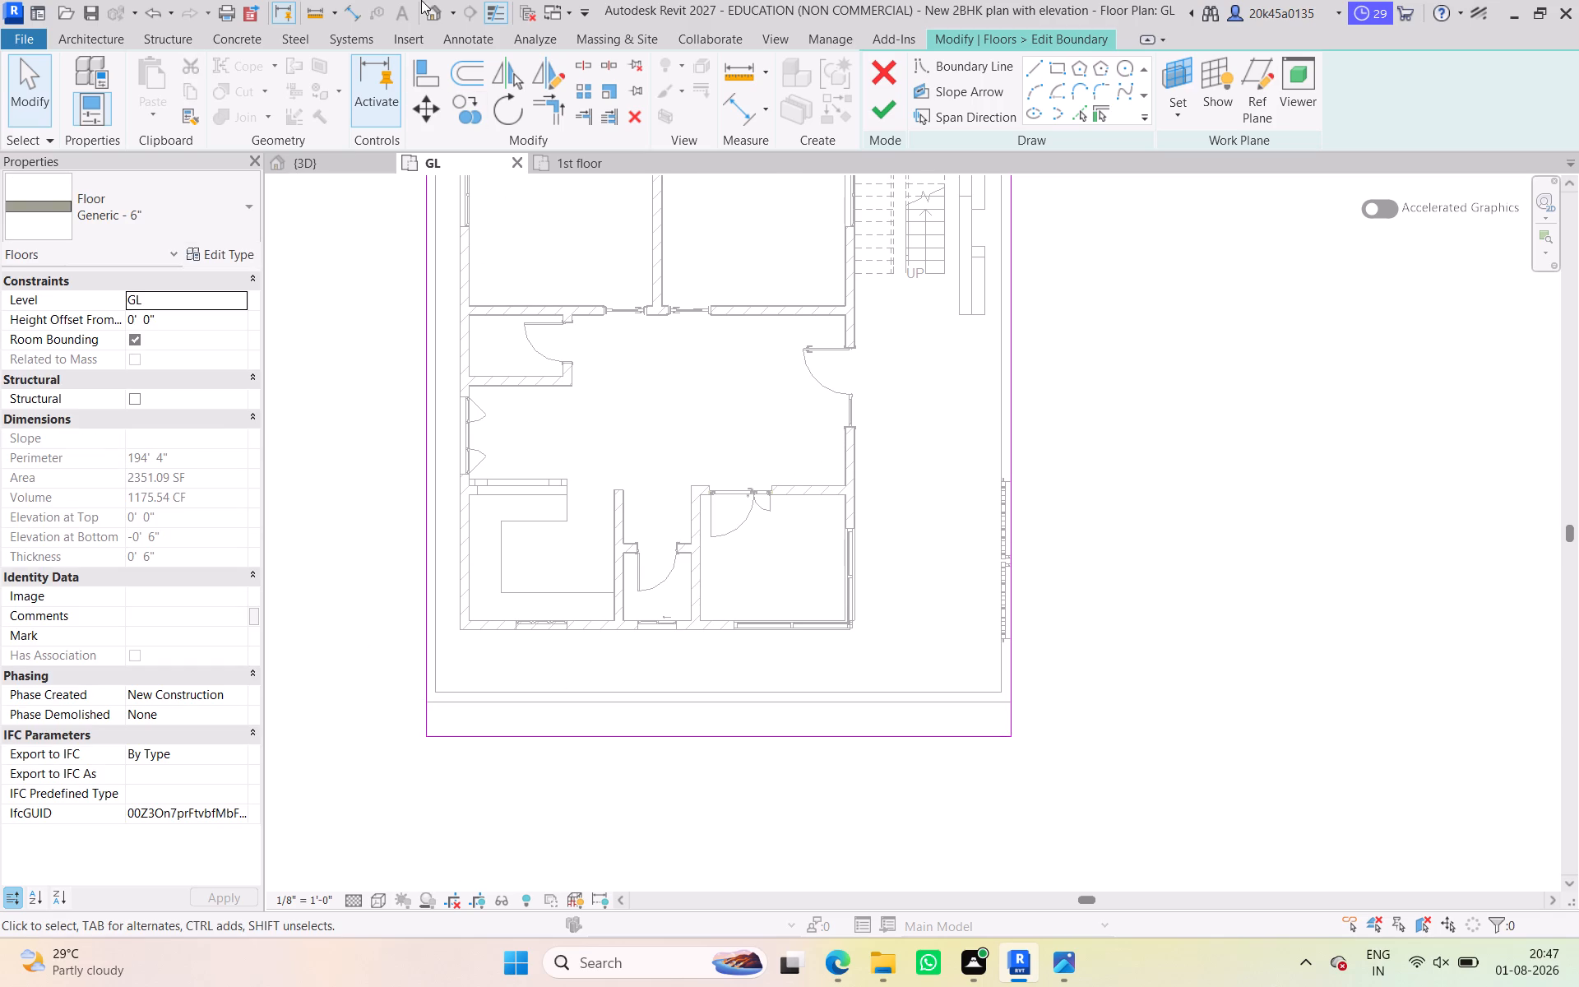
# Measure from the moved slab edge to the centreline of the house's kitchen-side exterior wall using an aligned dimension, without placing it.
pyautogui.click(356, 16)
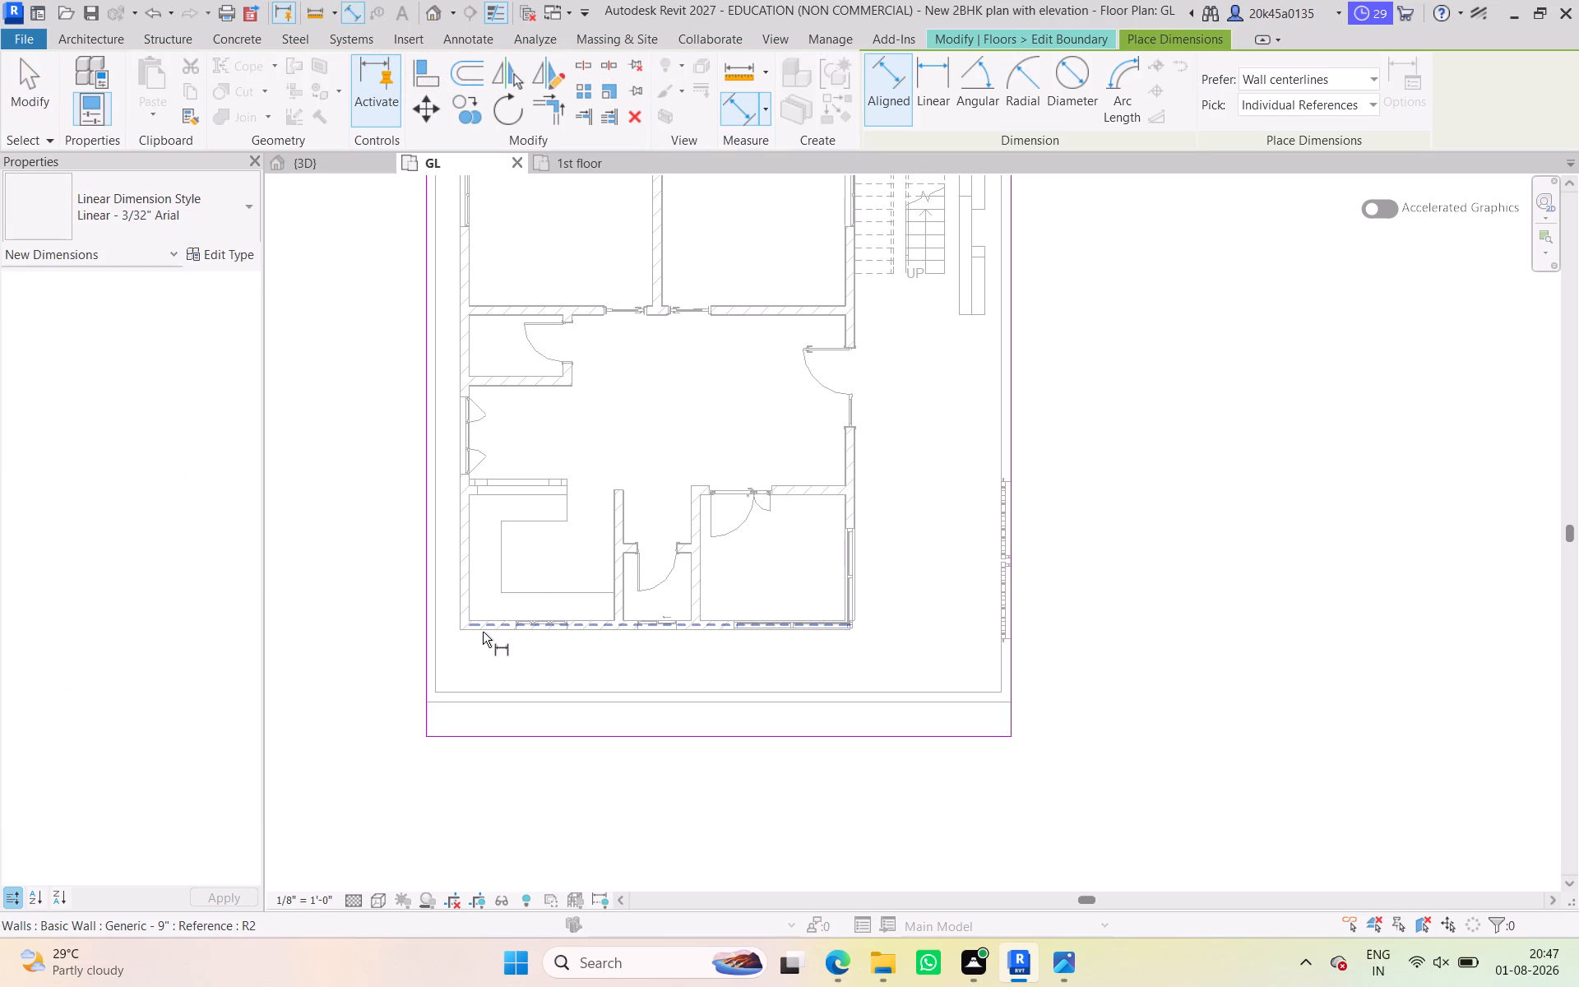
pyautogui.scroll(4, 545, 632)
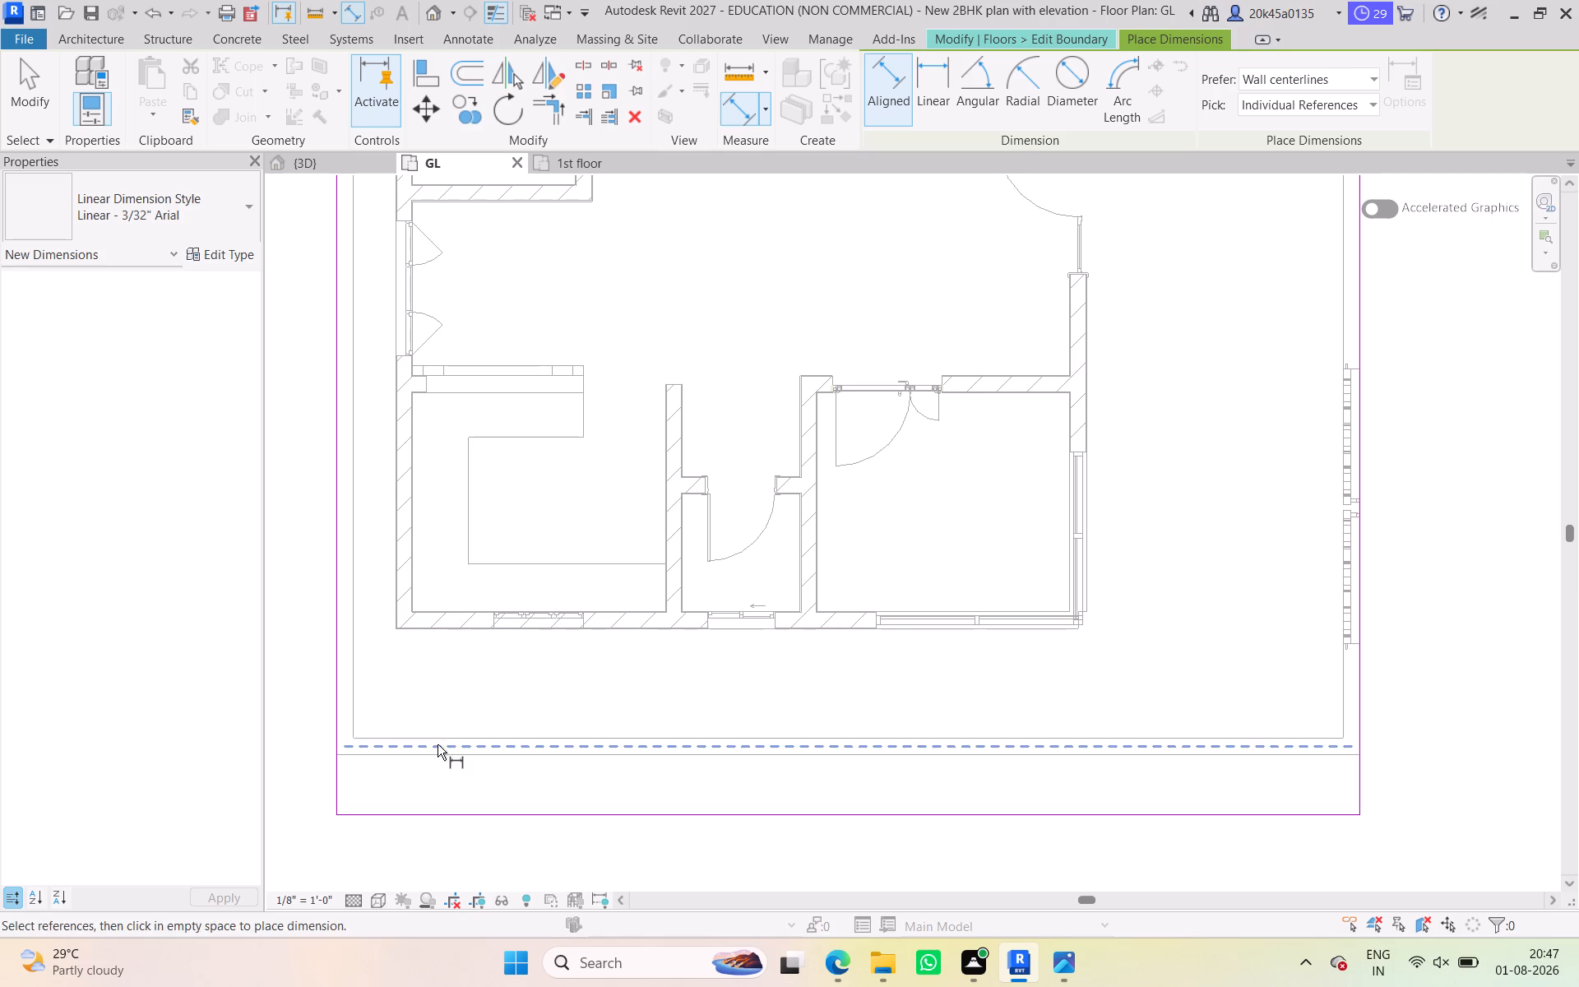
pyautogui.click(438, 811)
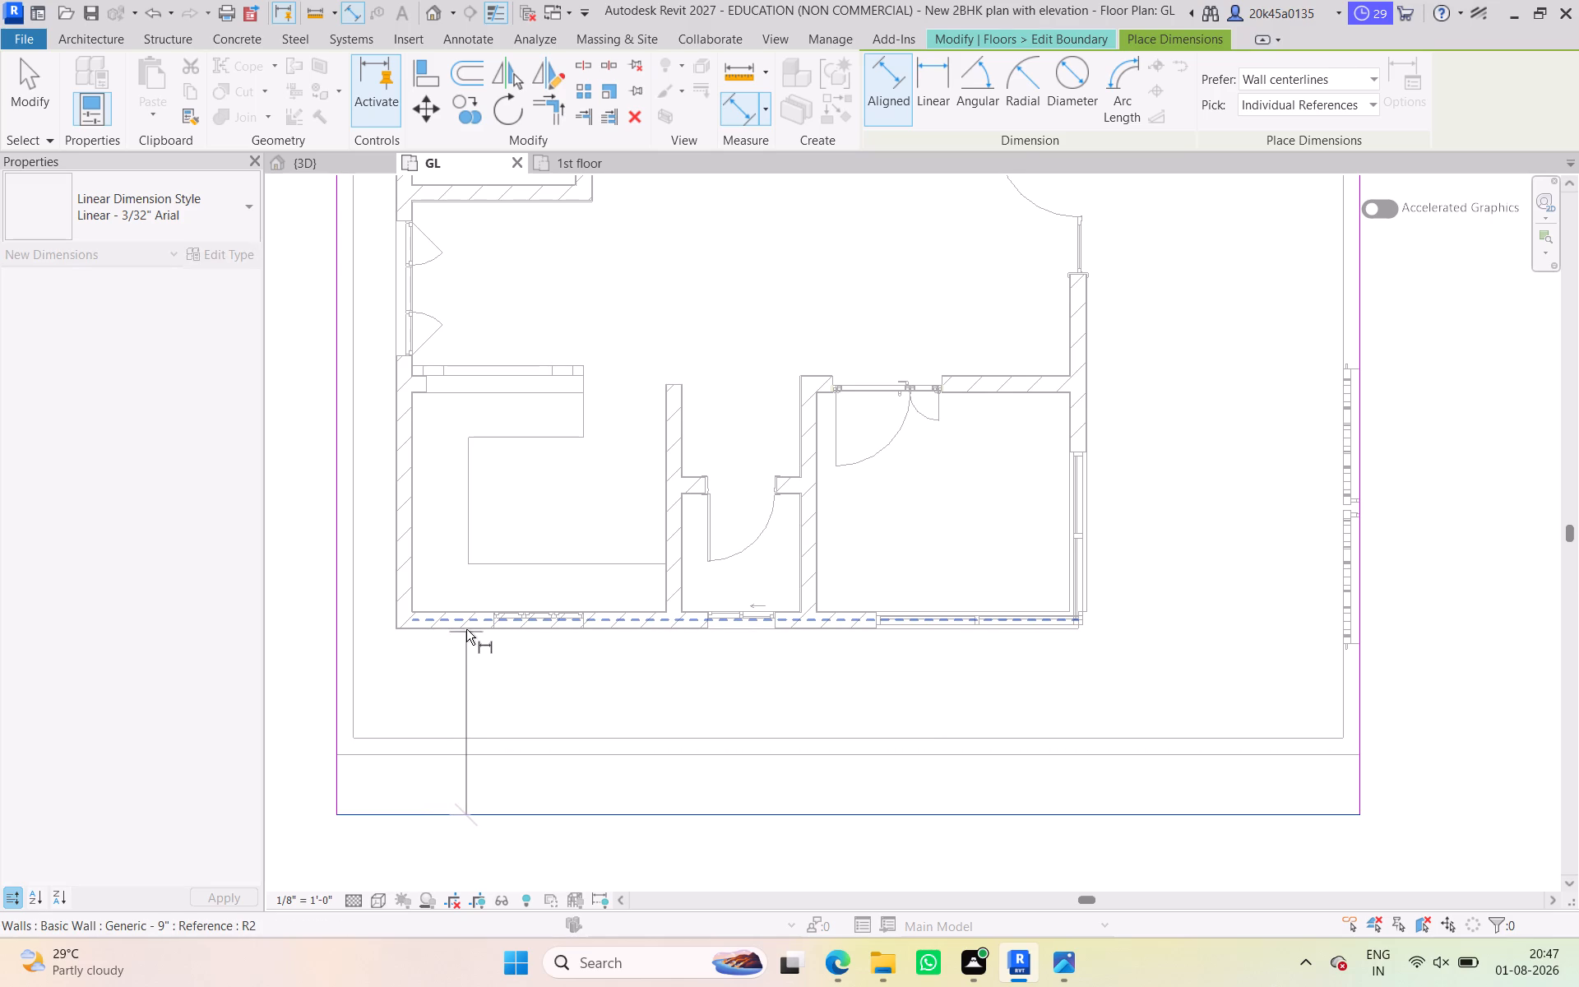
pyautogui.click(468, 619)
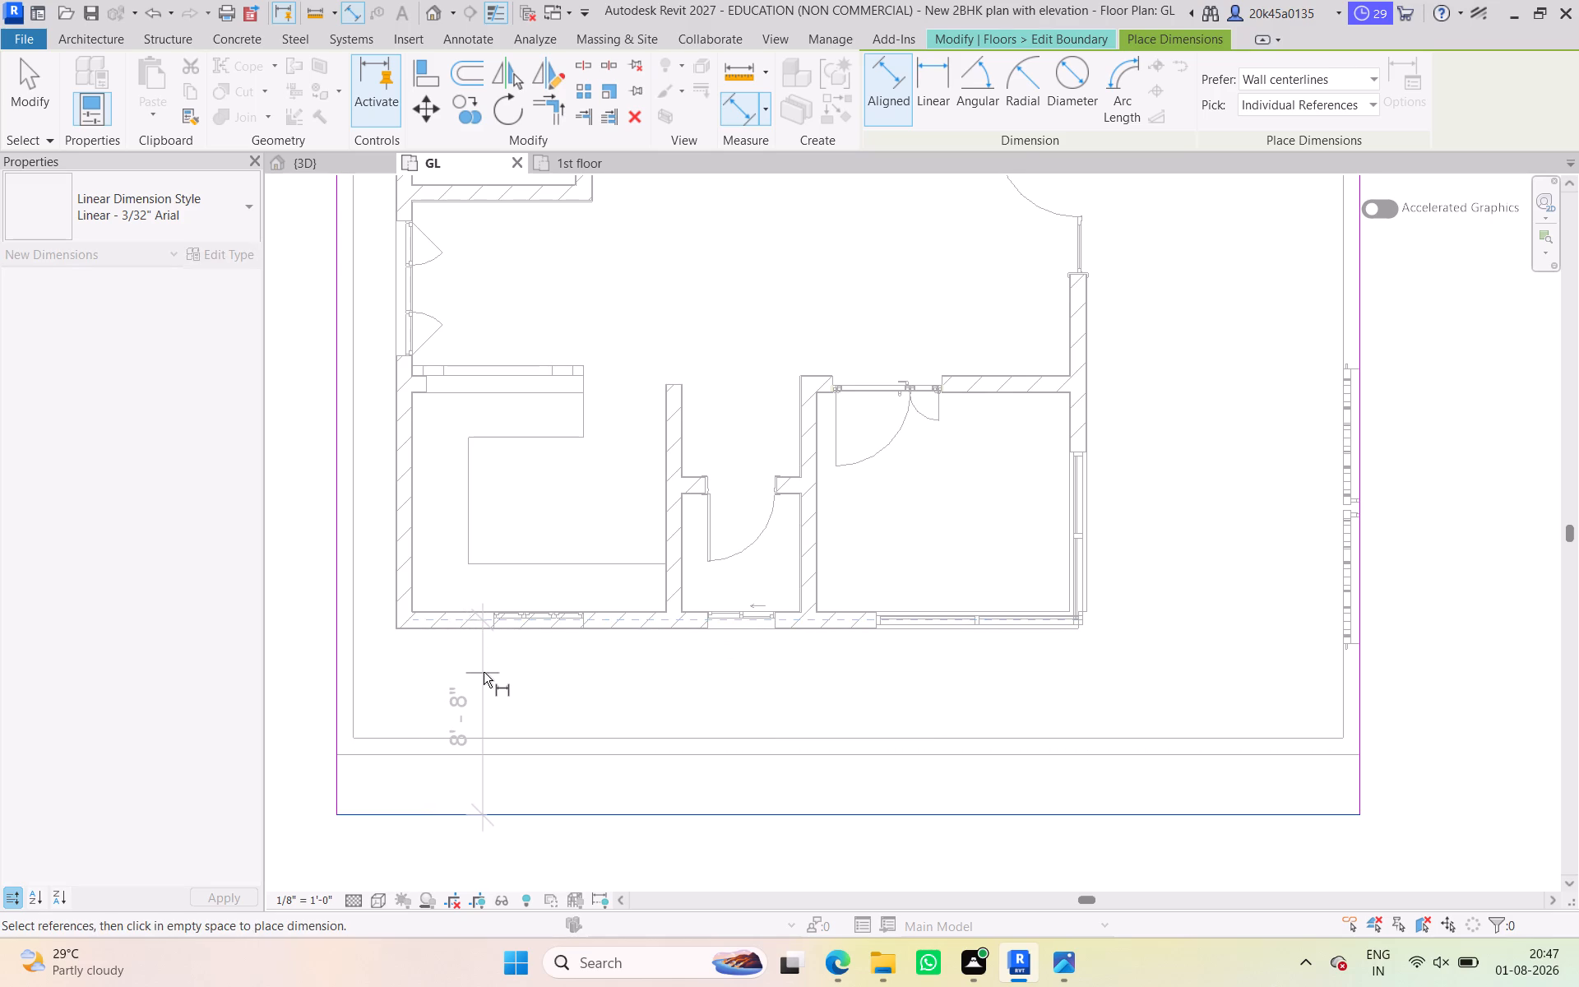
pyautogui.press('Escape')
pyautogui.press('Escape')
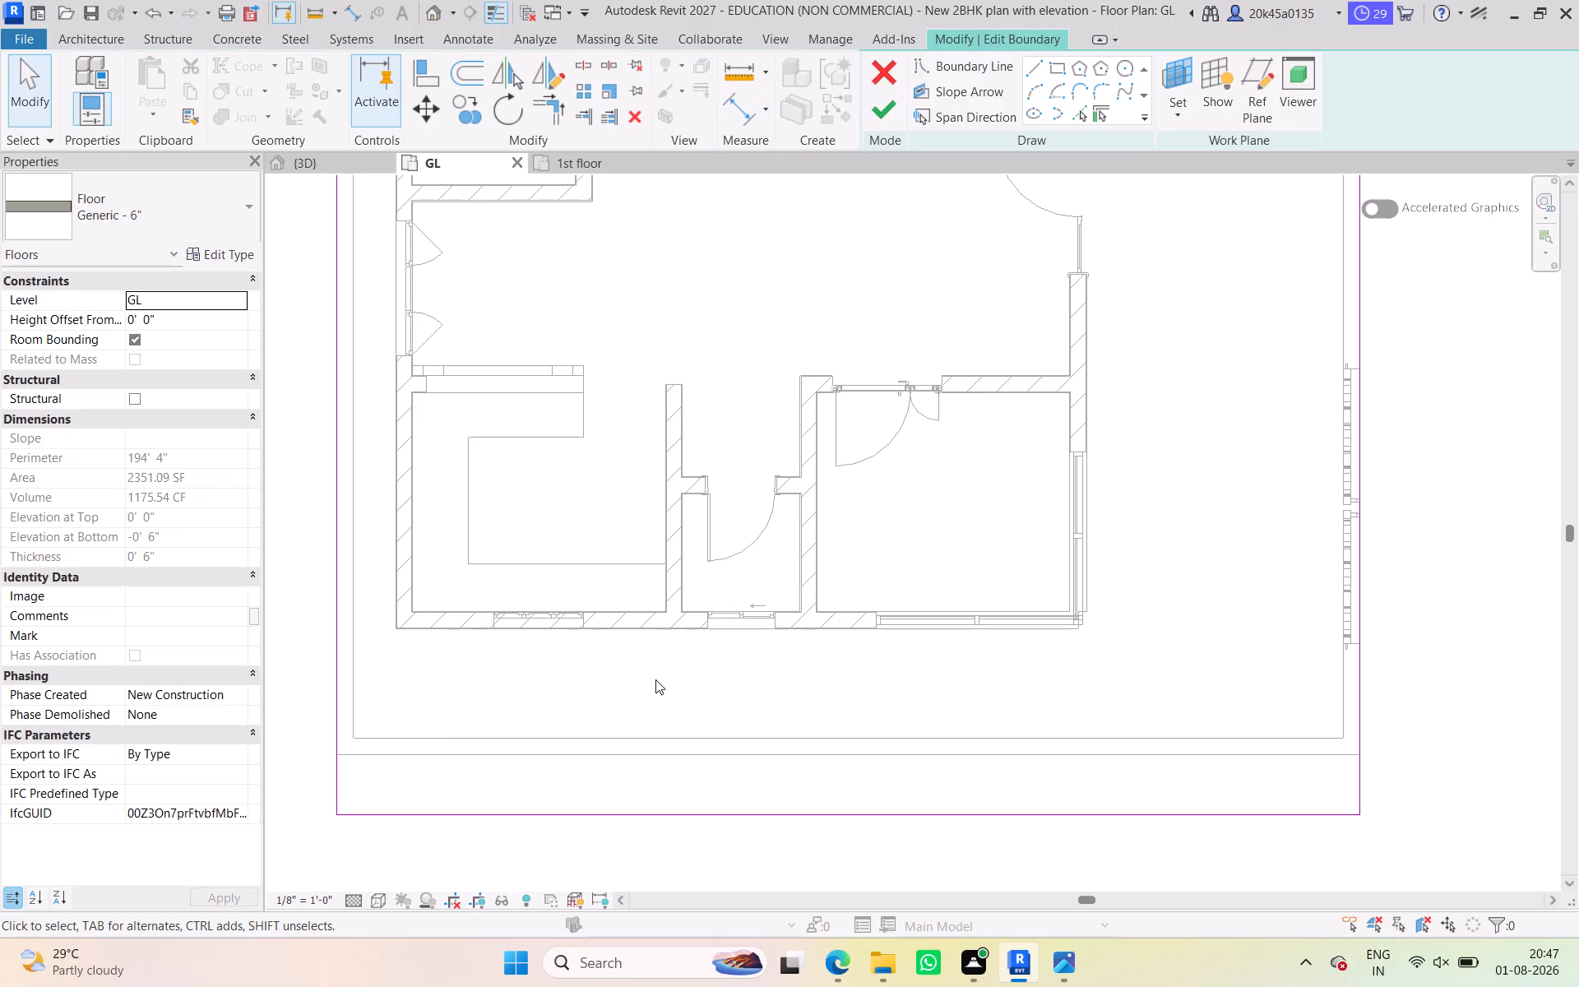
# Finish the floor boundary edit, keeping the extended slab outline.
pyautogui.scroll(-3, 655, 679)
pyautogui.moveTo(655, 679); pyautogui.dragTo(623, 675, button='middle')
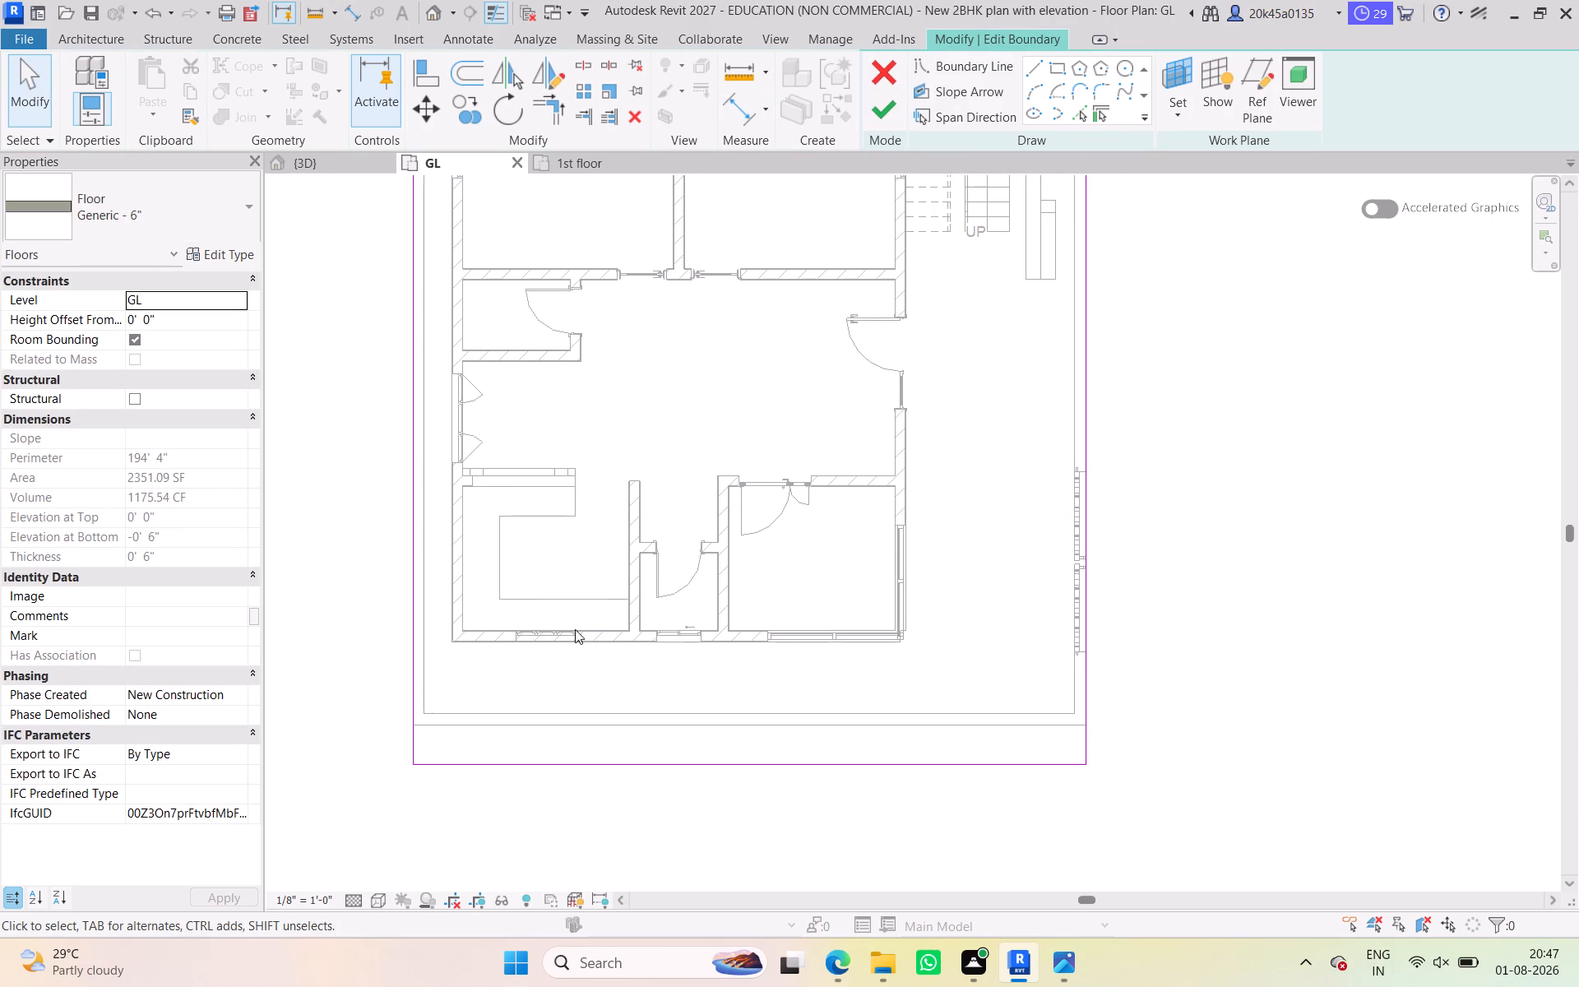
pyautogui.click(892, 113)
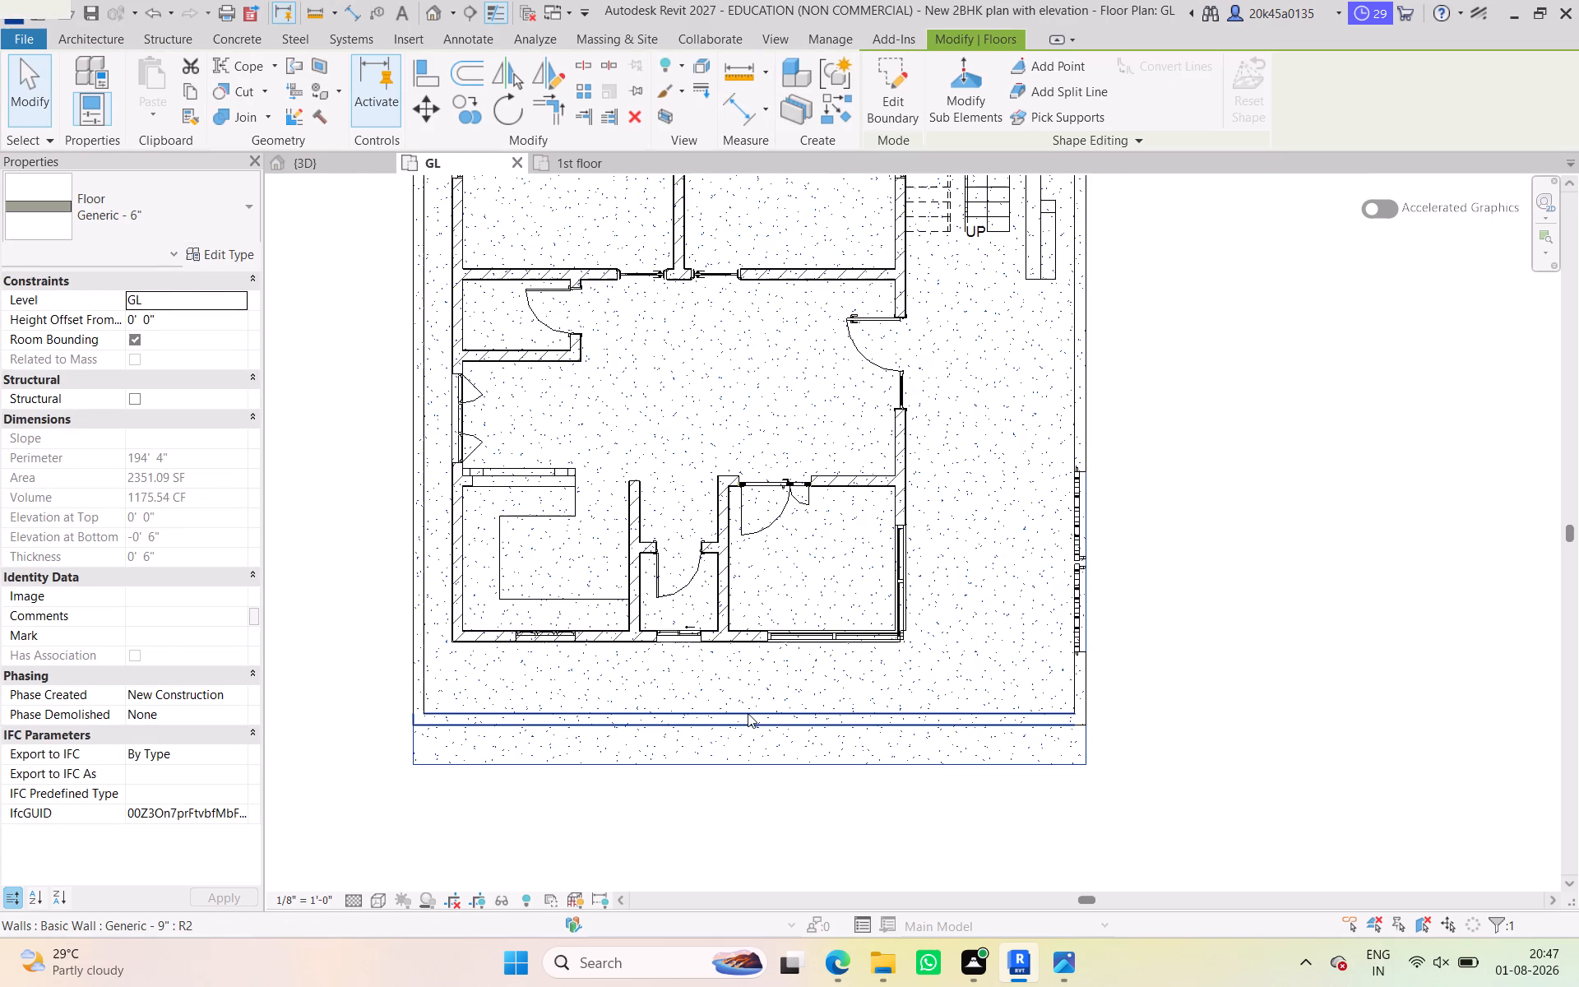
# Move the kitchen-side compound wall outward to the slab's new edge, 8' 3 1/2" from the house wall.
pyautogui.click(748, 713)
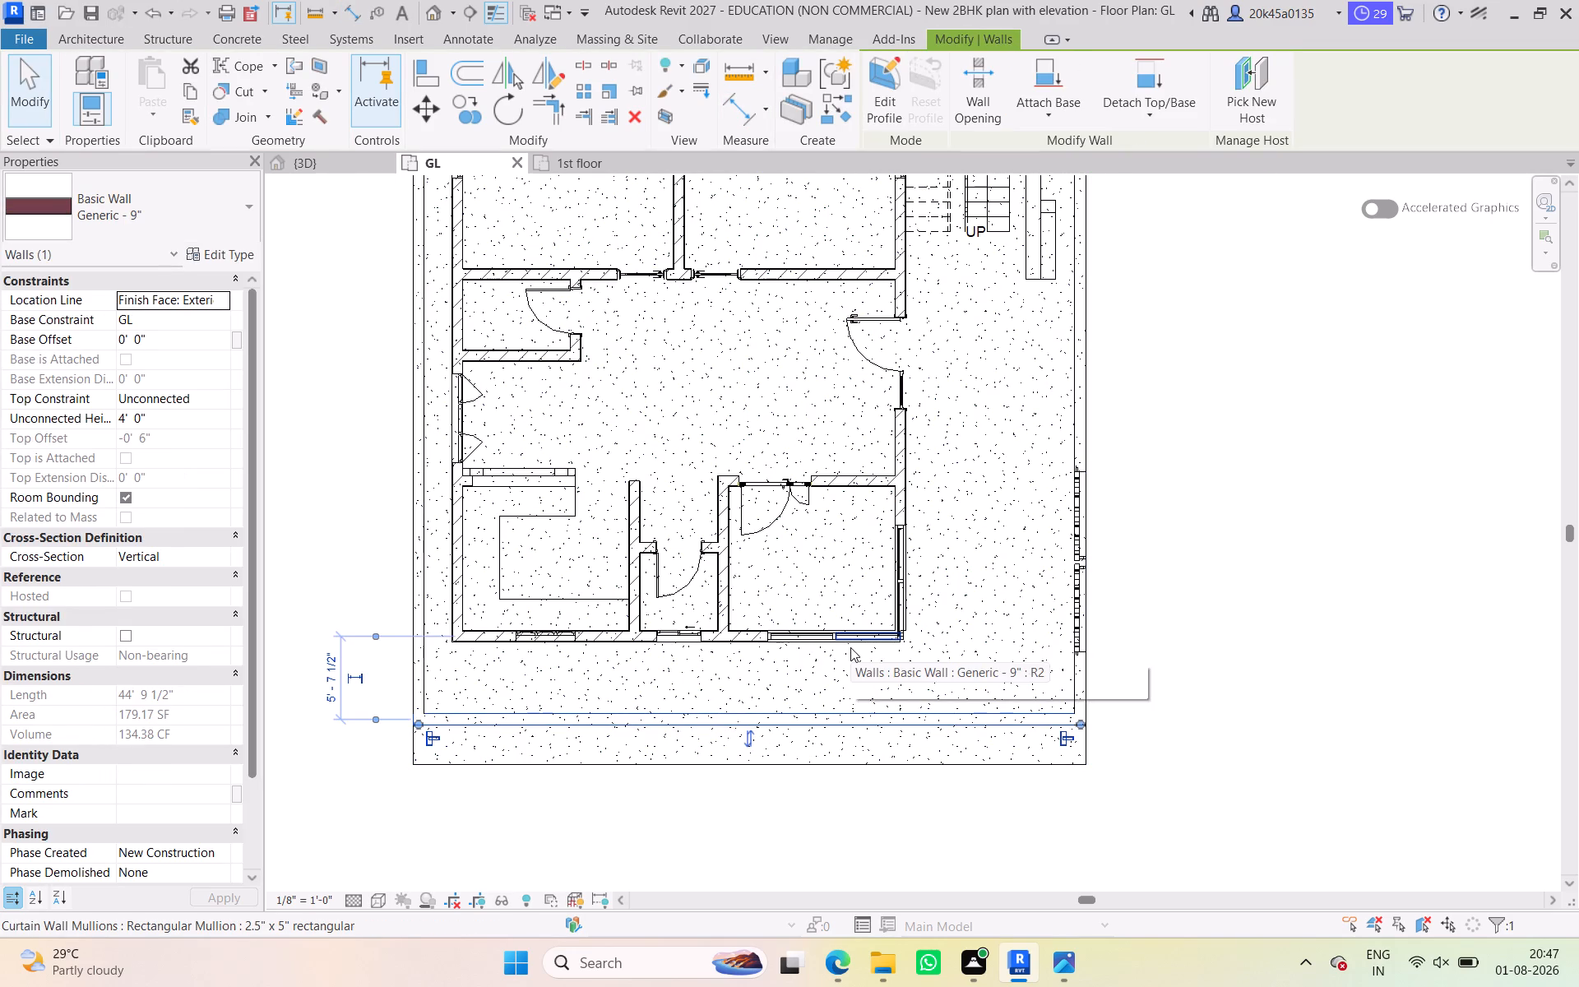
pyautogui.press('Down')
pyautogui.press('Down')
pyautogui.press('Down')
pyautogui.press('Down')
pyautogui.press('Down')
pyautogui.press('Down')
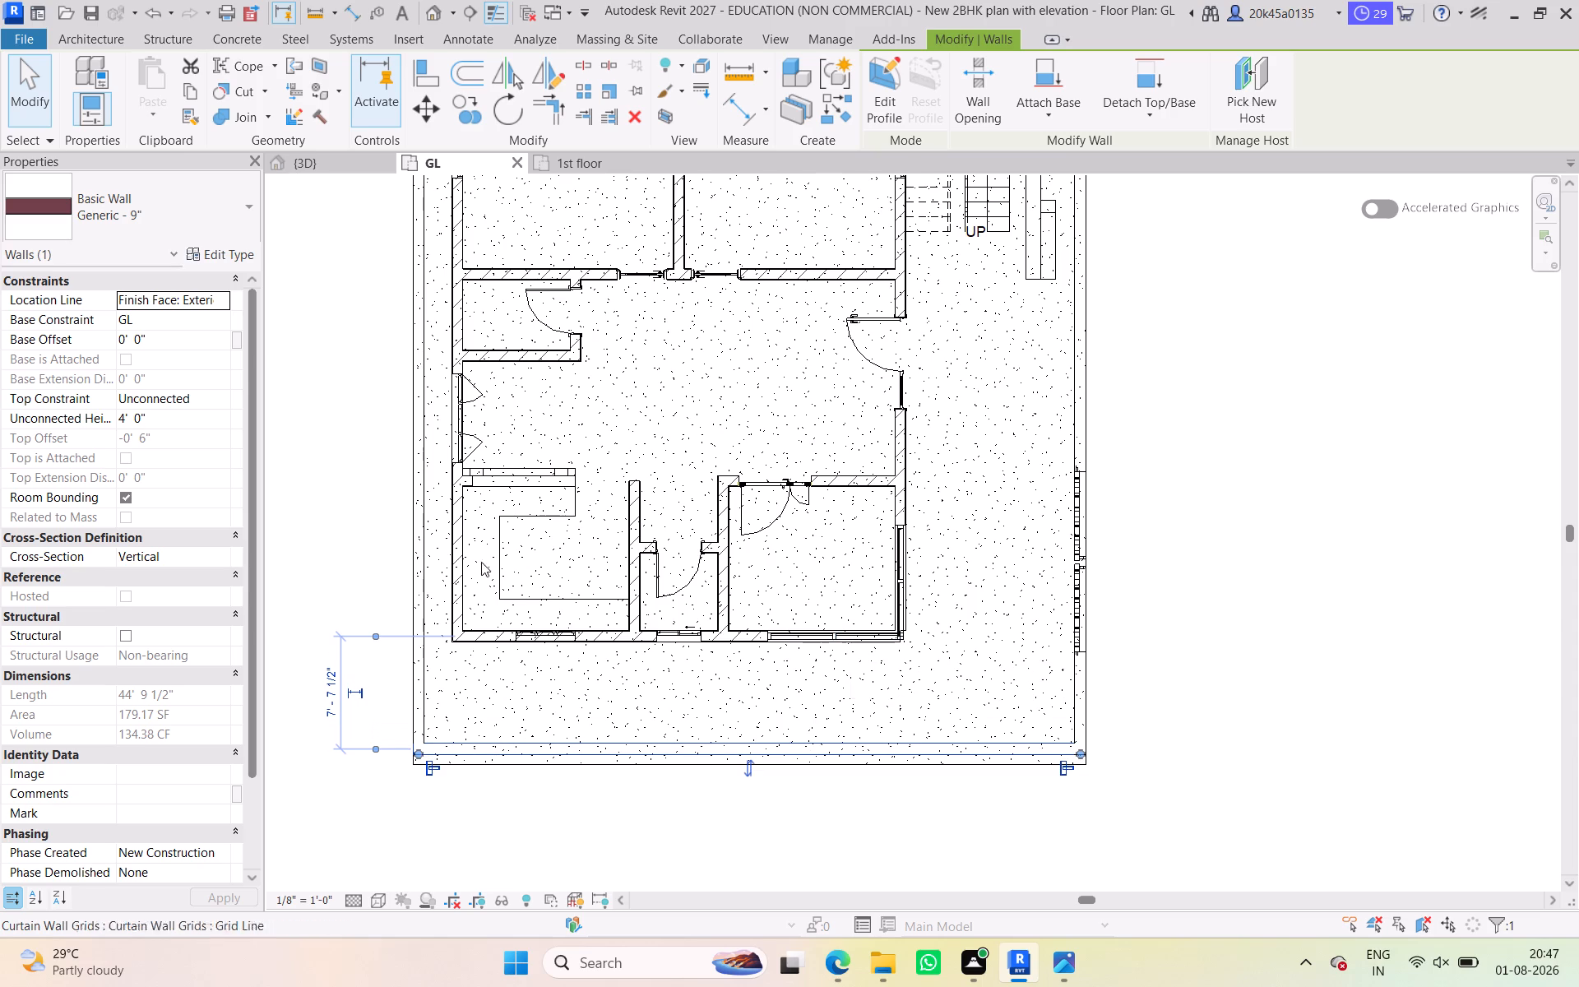
pyautogui.scroll(7, 574, 758)
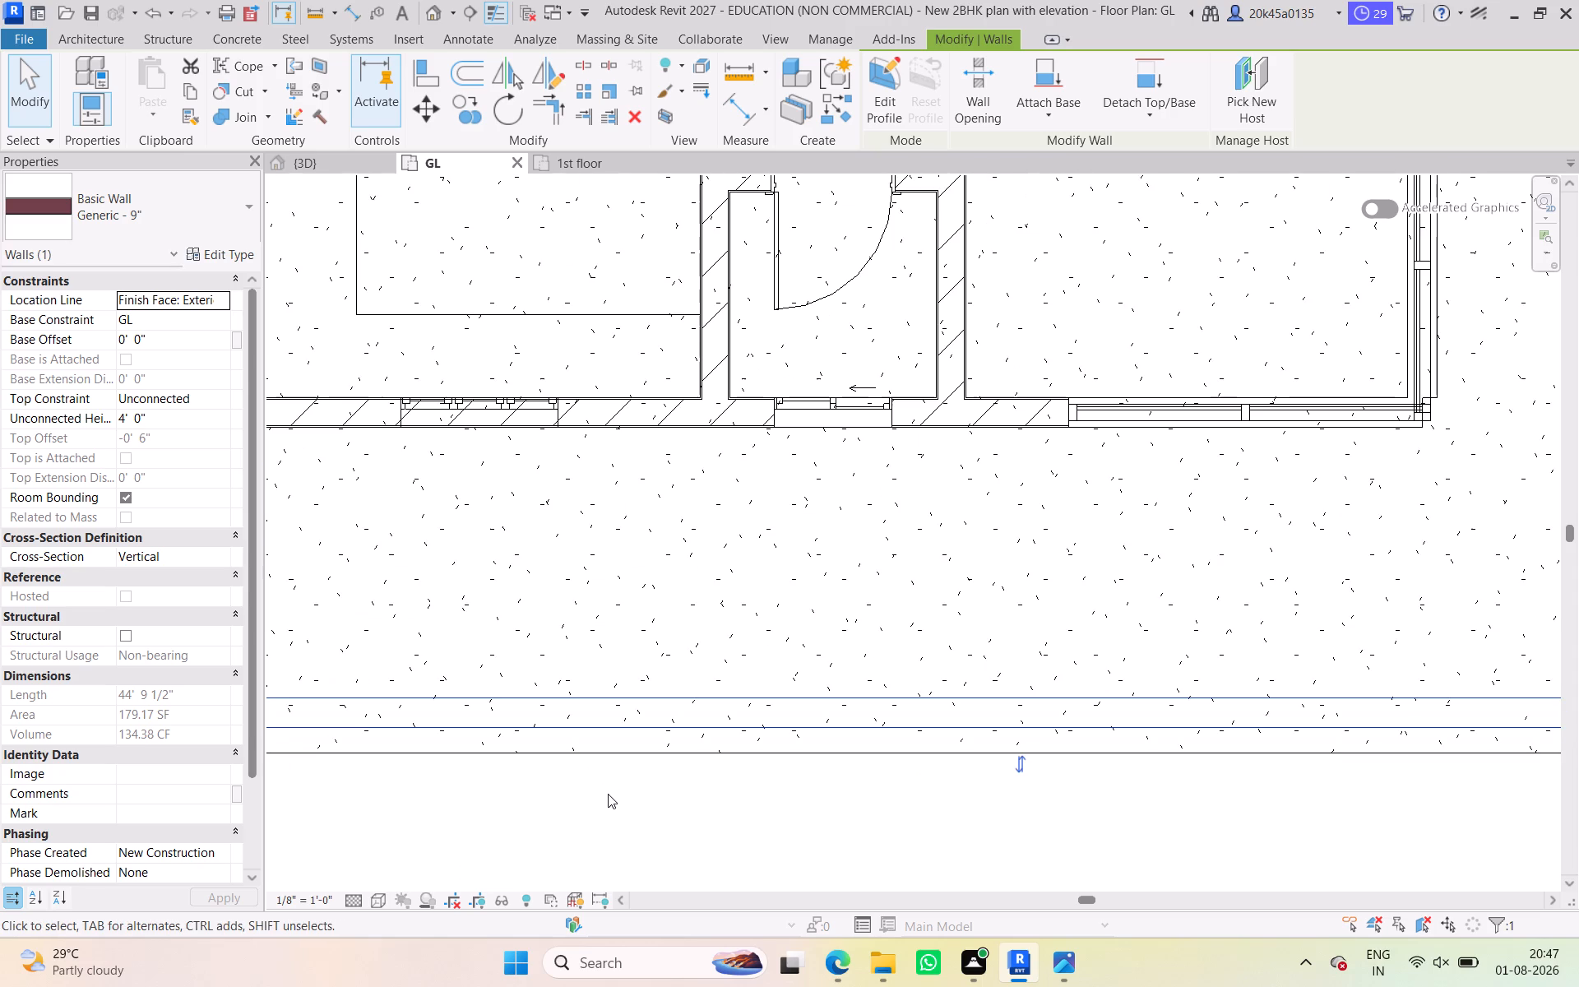
pyautogui.press('Down')
pyautogui.press('Down')
pyautogui.press('Down')
pyautogui.press('Down')
pyautogui.press('Down')
pyautogui.press('Down')
pyautogui.press('Down')
pyautogui.press('Down')
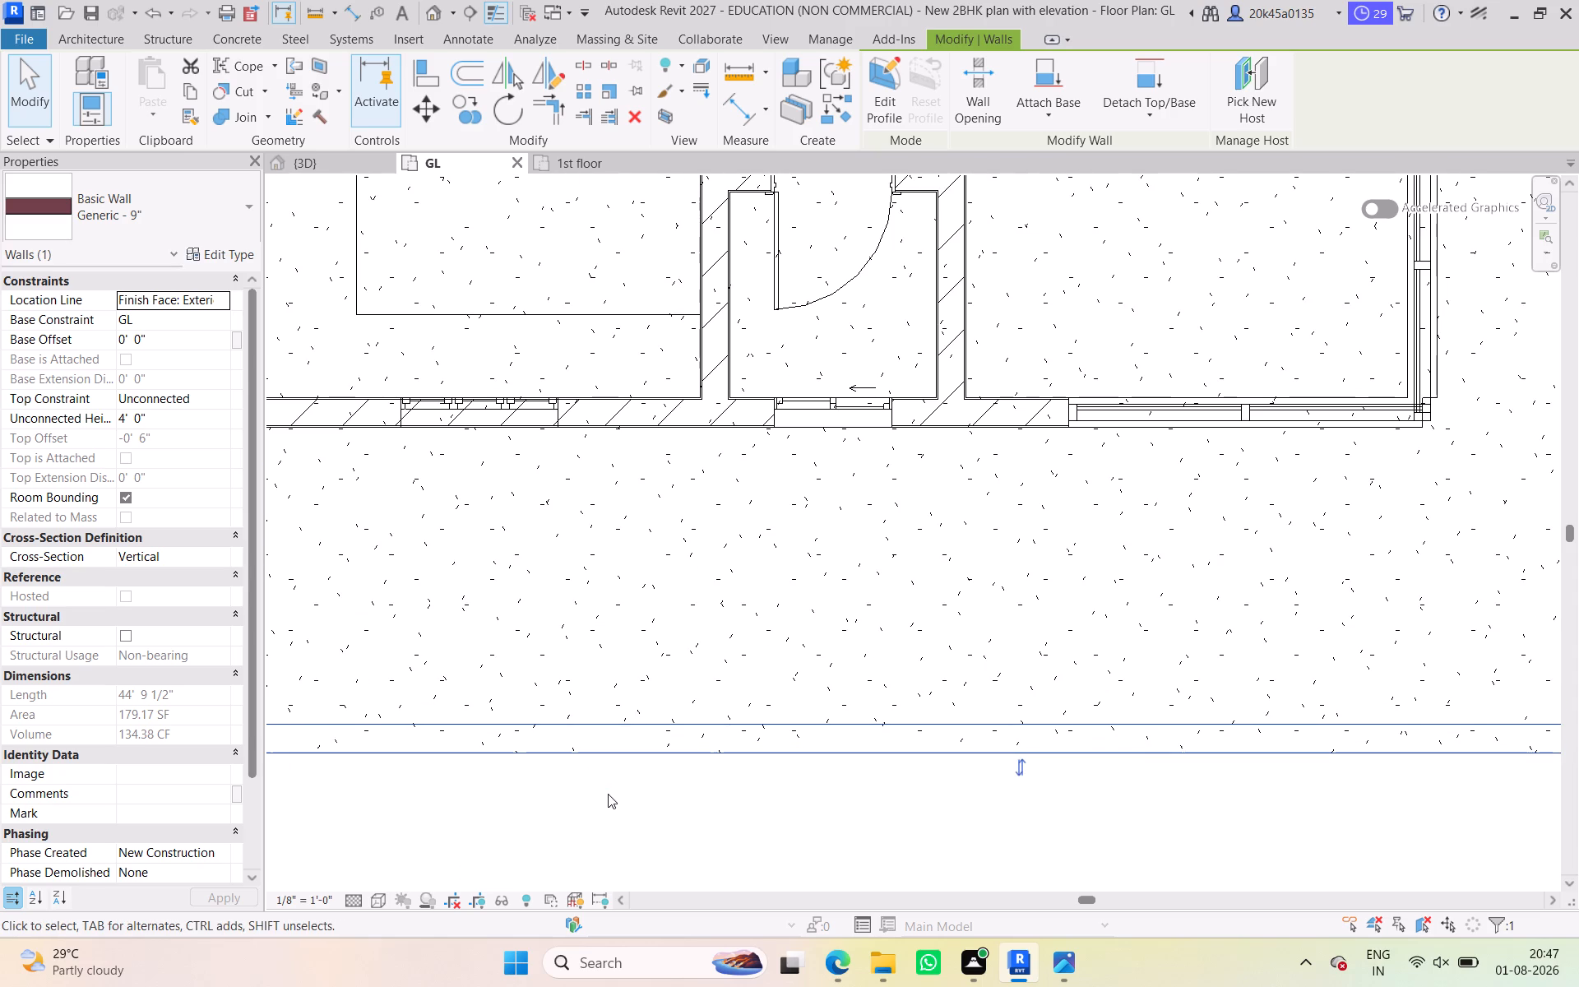
pyautogui.scroll(-5, 868, 695)
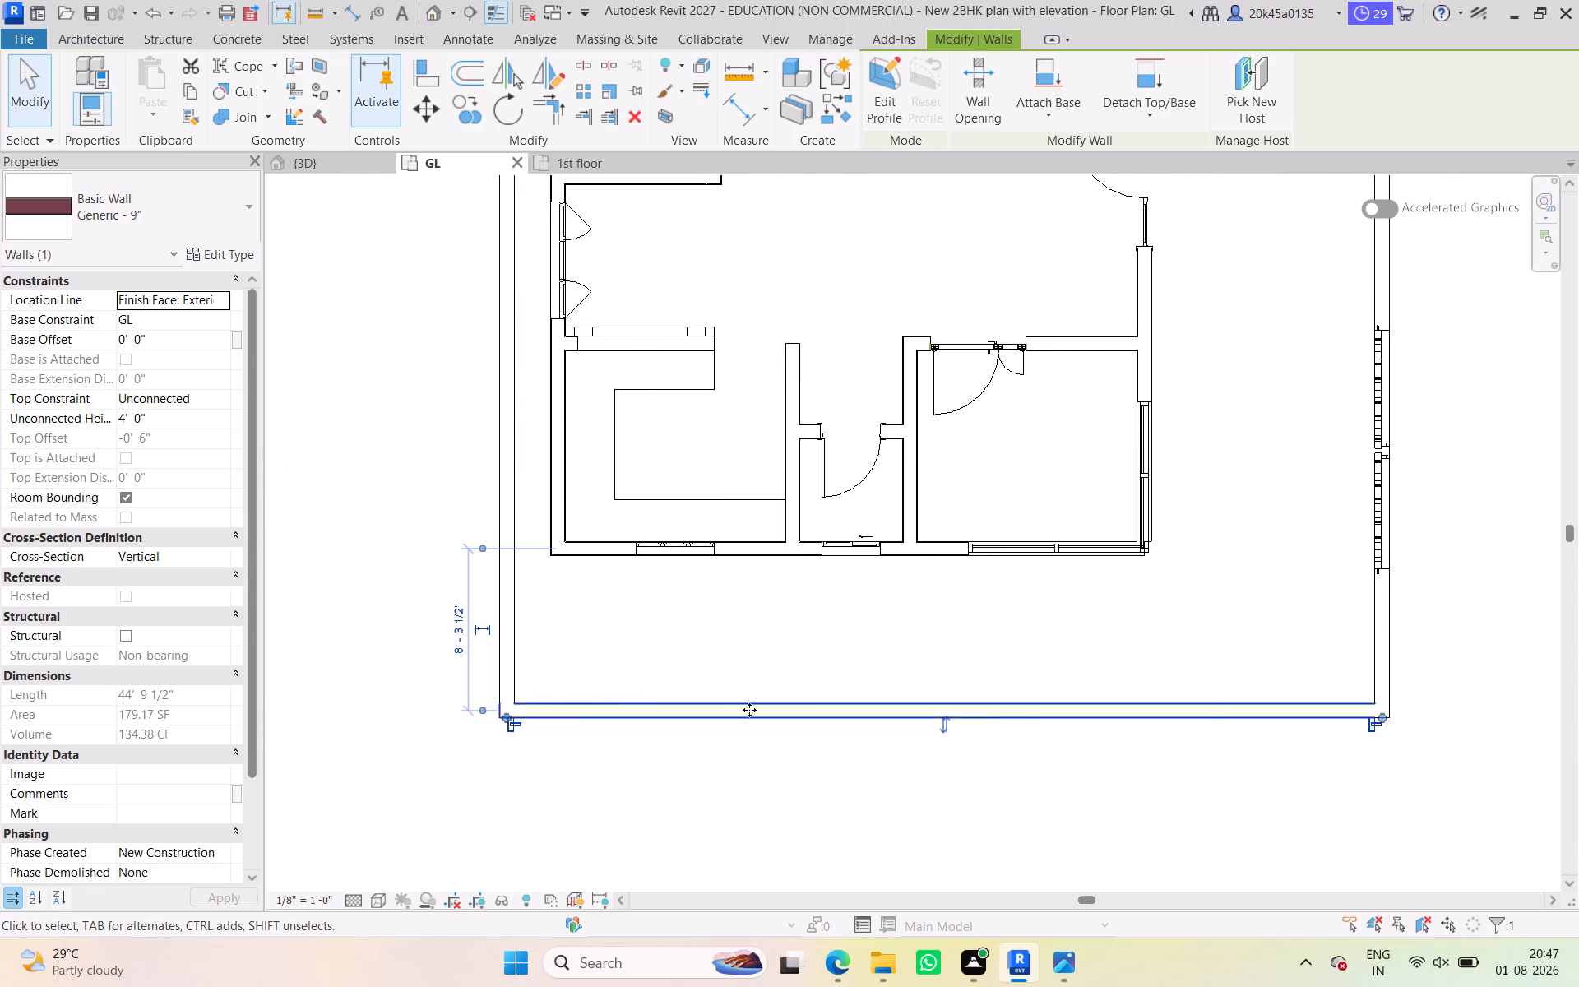
pyautogui.scroll(-4, 749, 710)
pyautogui.click(467, 641)
# Shorten the compound wall segment between the gate and the kitchen-side corner to 2' 6" by pulling back its gate-side end.
pyautogui.moveTo(1035, 670); pyautogui.dragTo(900, 706, button='middle')
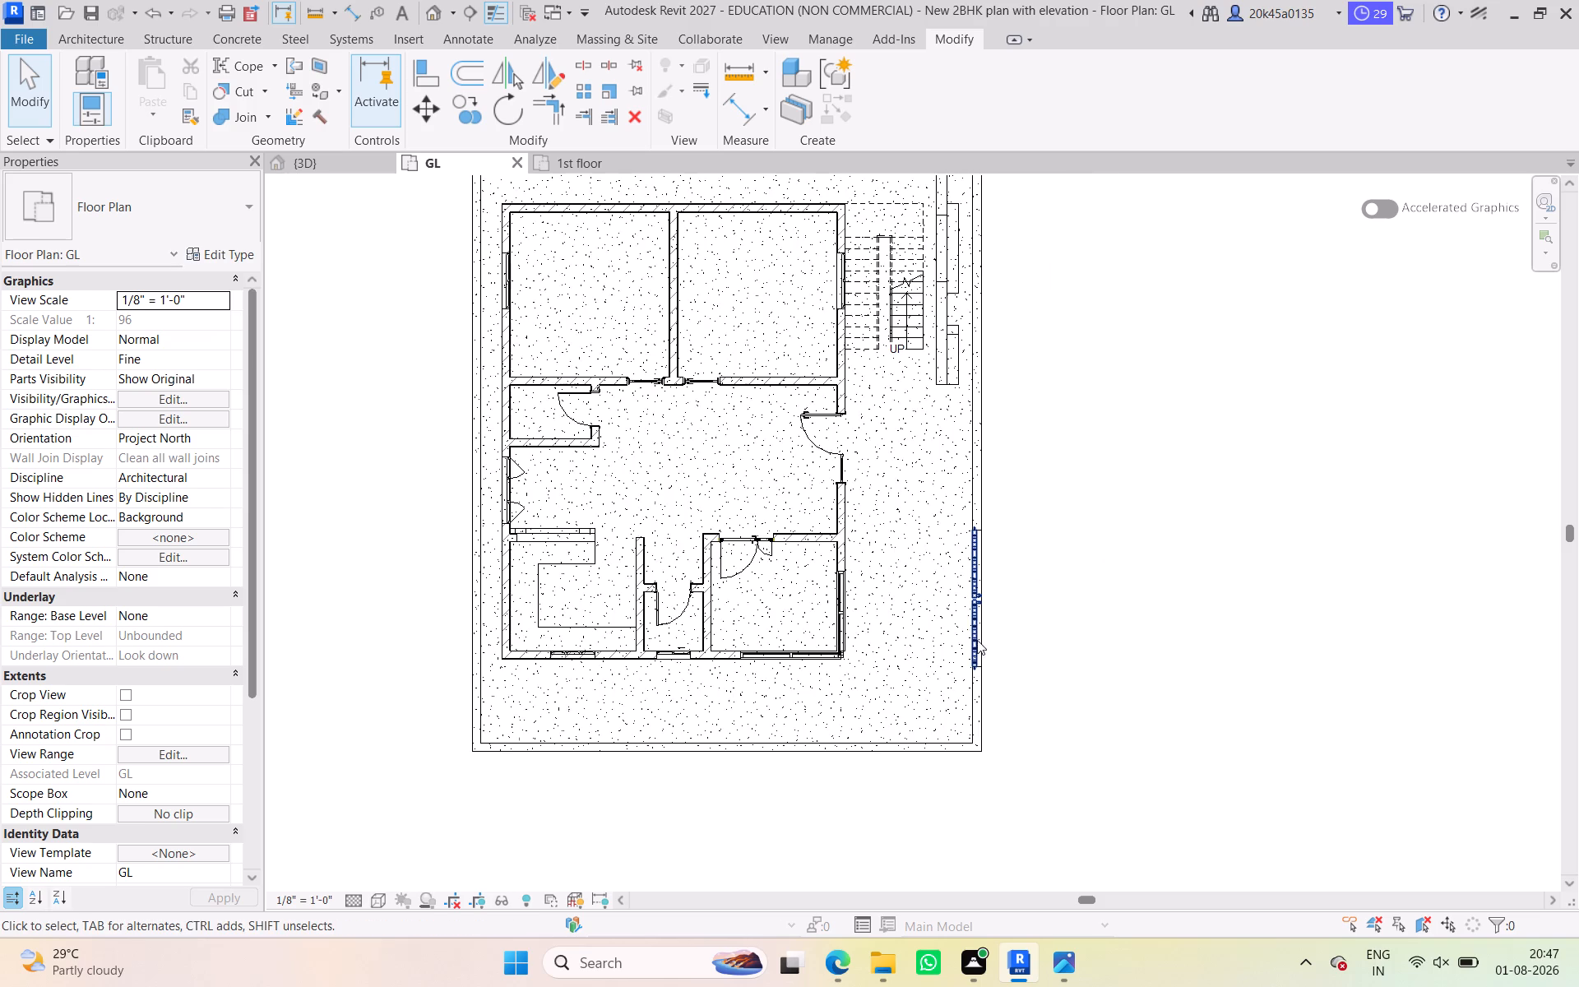
pyautogui.click(975, 688)
pyautogui.scroll(4, 981, 679)
pyautogui.moveTo(983, 679); pyautogui.dragTo(912, 684, button='middle')
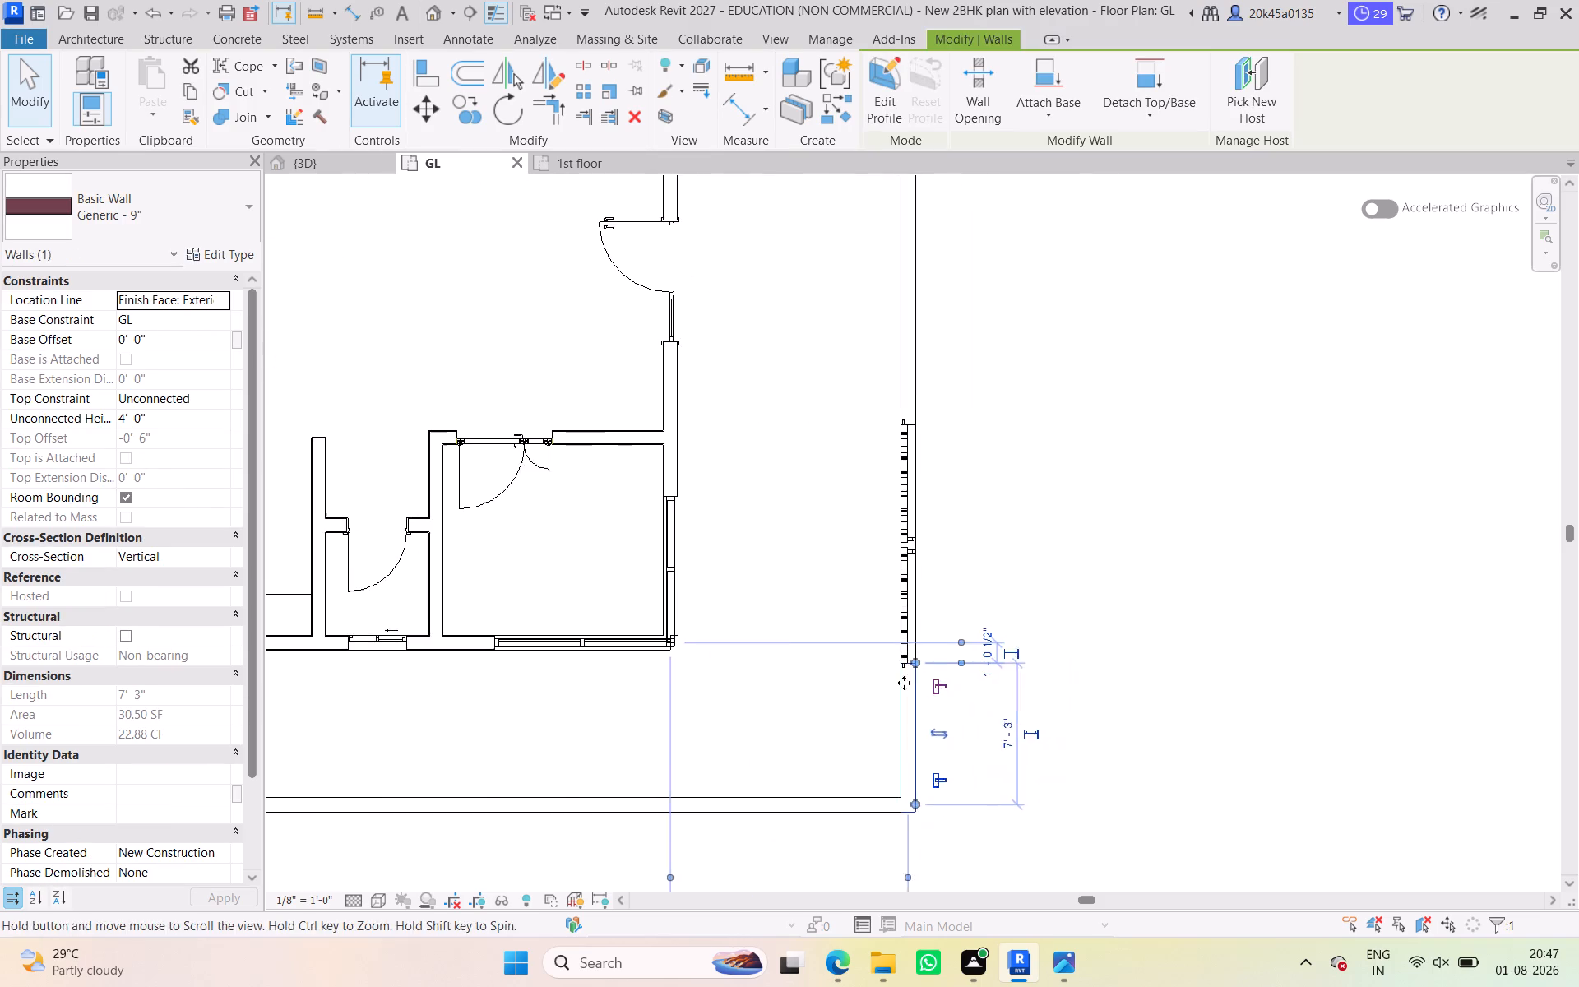
pyautogui.scroll(5, 910, 675)
pyautogui.moveTo(910, 675); pyautogui.dragTo(887, 602, button='middle')
pyautogui.scroll(-5, 878, 571)
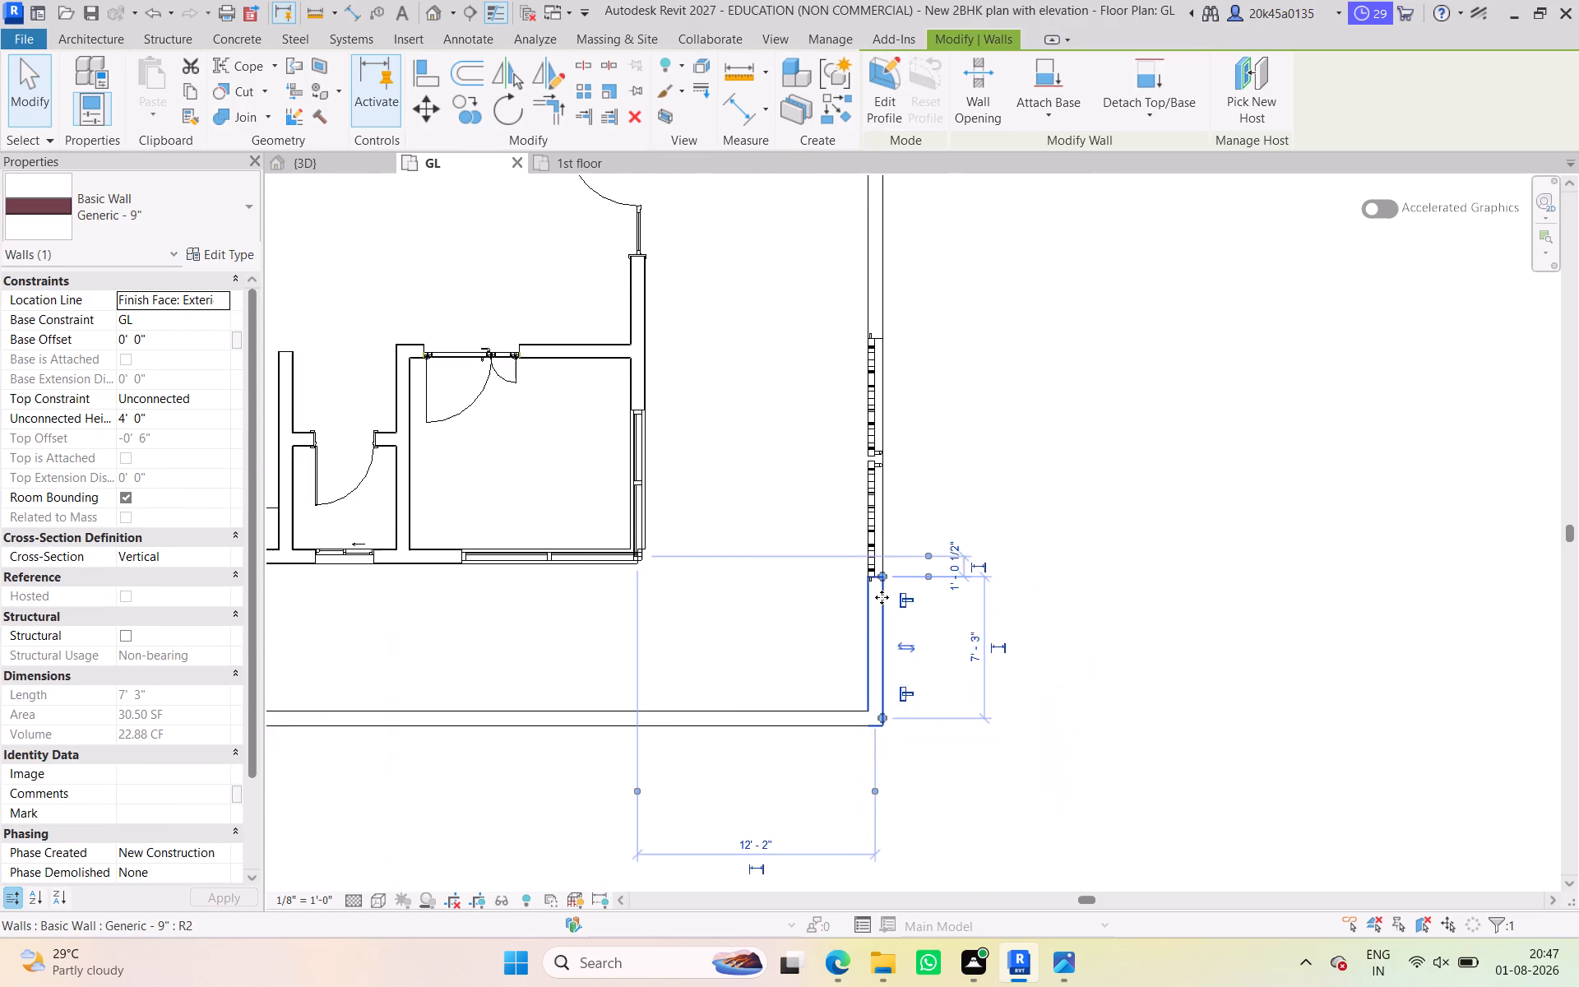
pyautogui.scroll(-4, 882, 598)
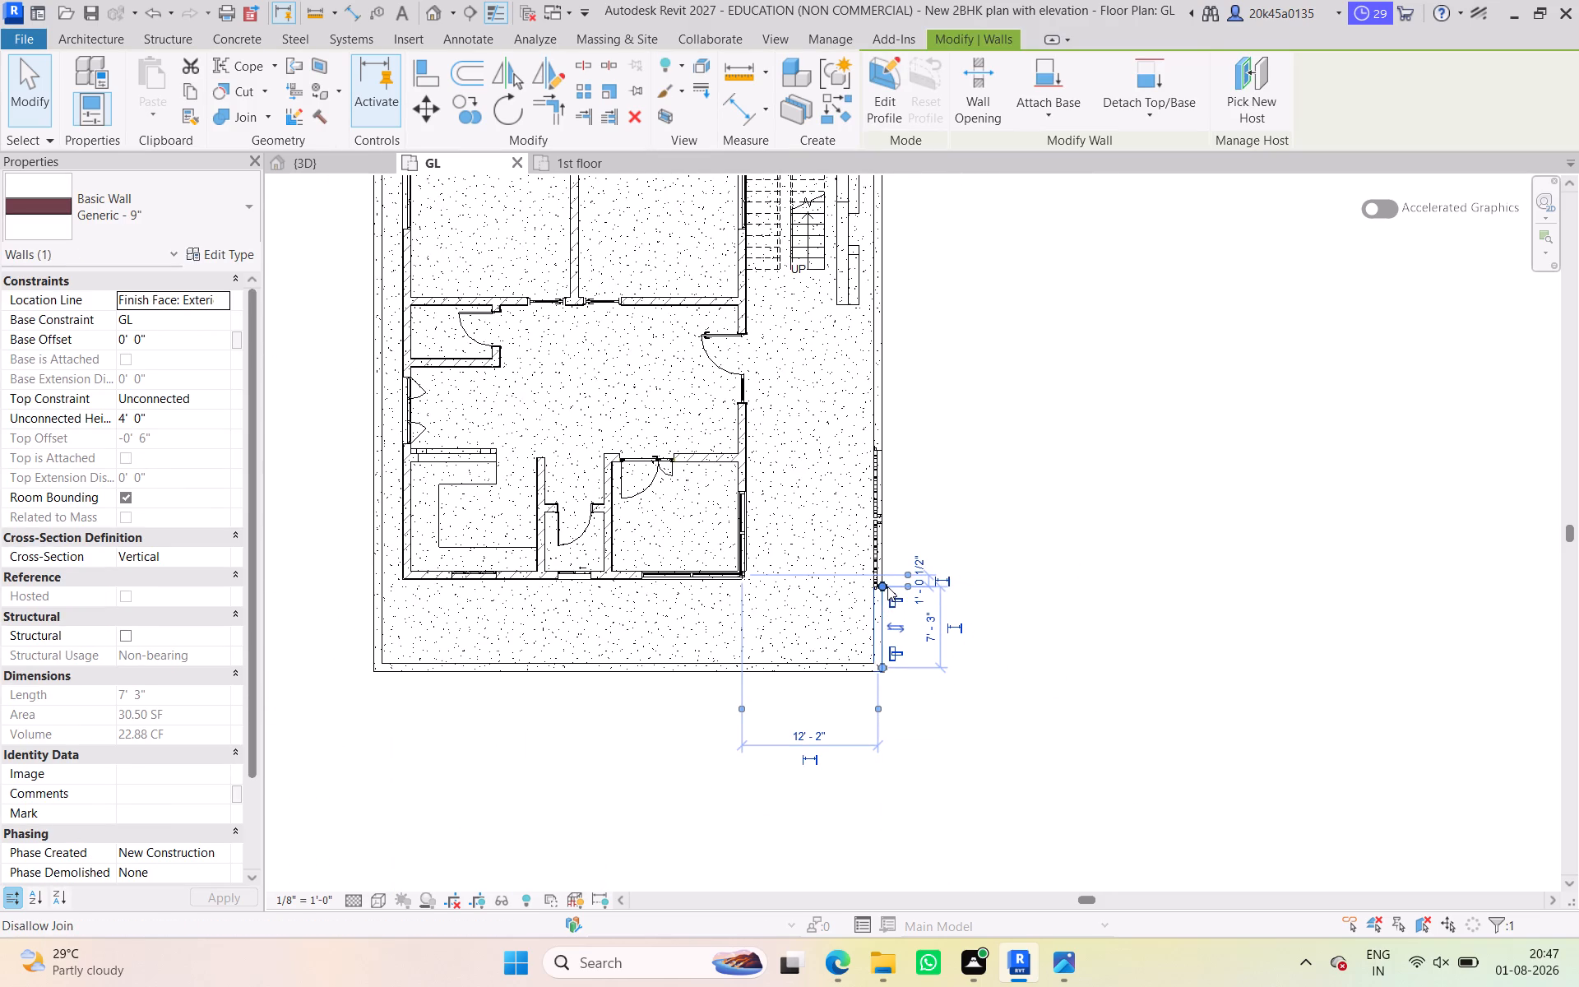
pyautogui.scroll(2, 886, 585)
pyautogui.moveTo(886, 585); pyautogui.dragTo(871, 569, button='middle')
pyautogui.scroll(-3, 863, 579)
pyautogui.moveTo(859, 589); pyautogui.dragTo(850, 569, button='middle')
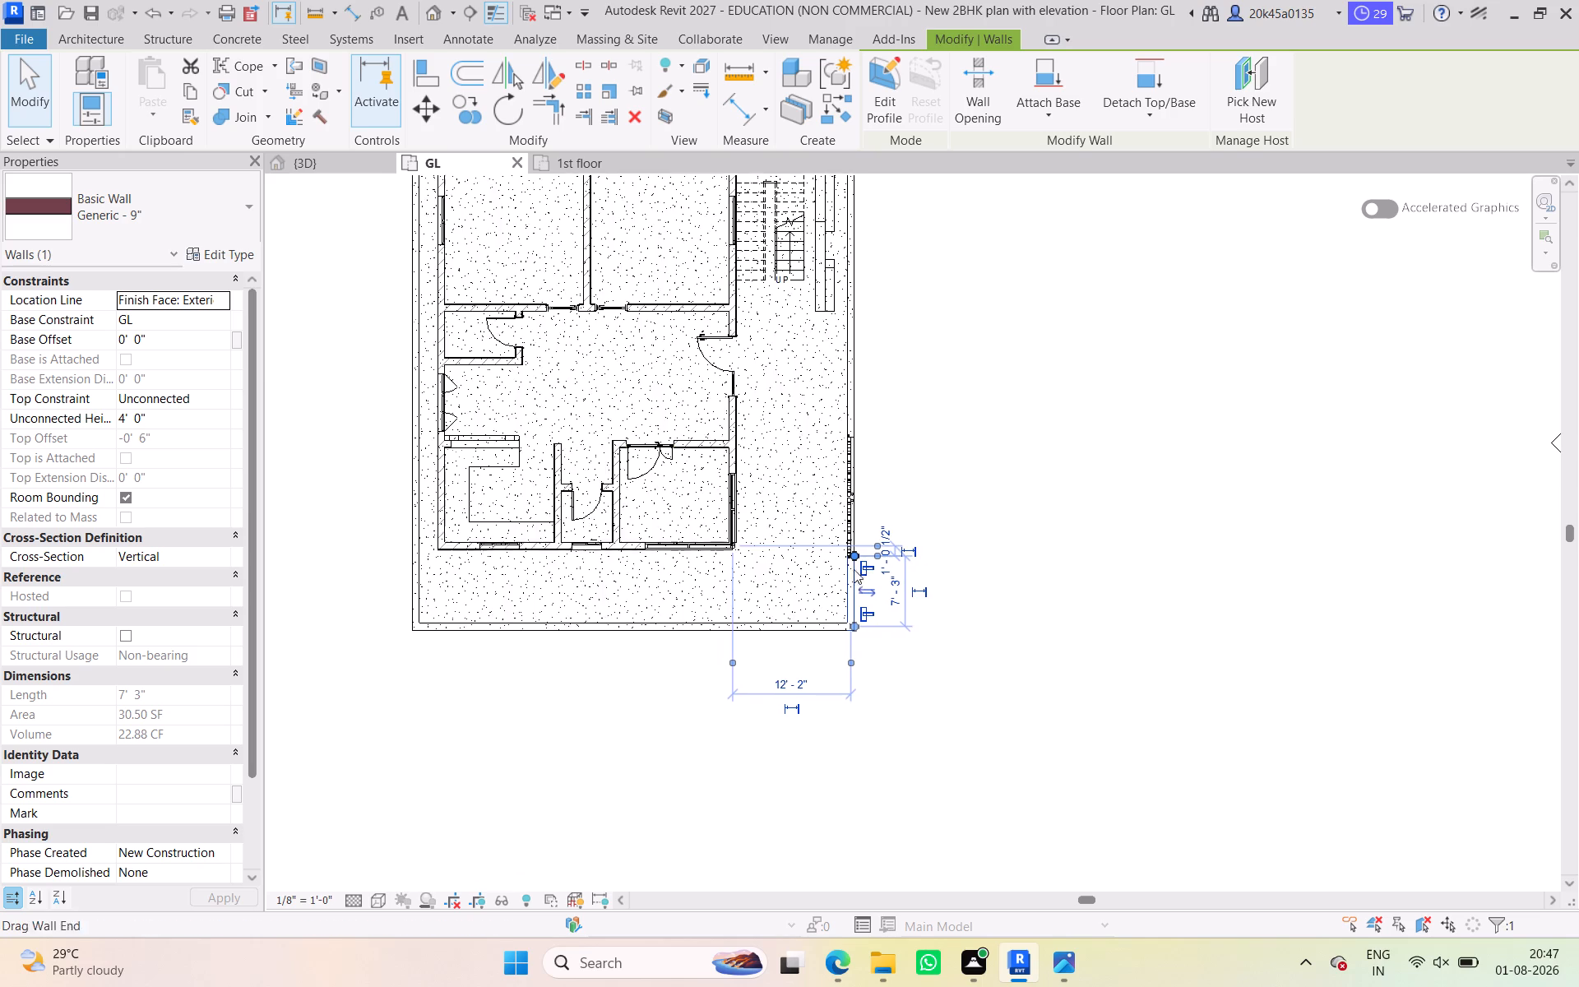
pyautogui.scroll(4, 866, 576)
pyautogui.middleClick(866, 576)
pyautogui.moveTo(845, 542); pyautogui.dragTo(850, 554)
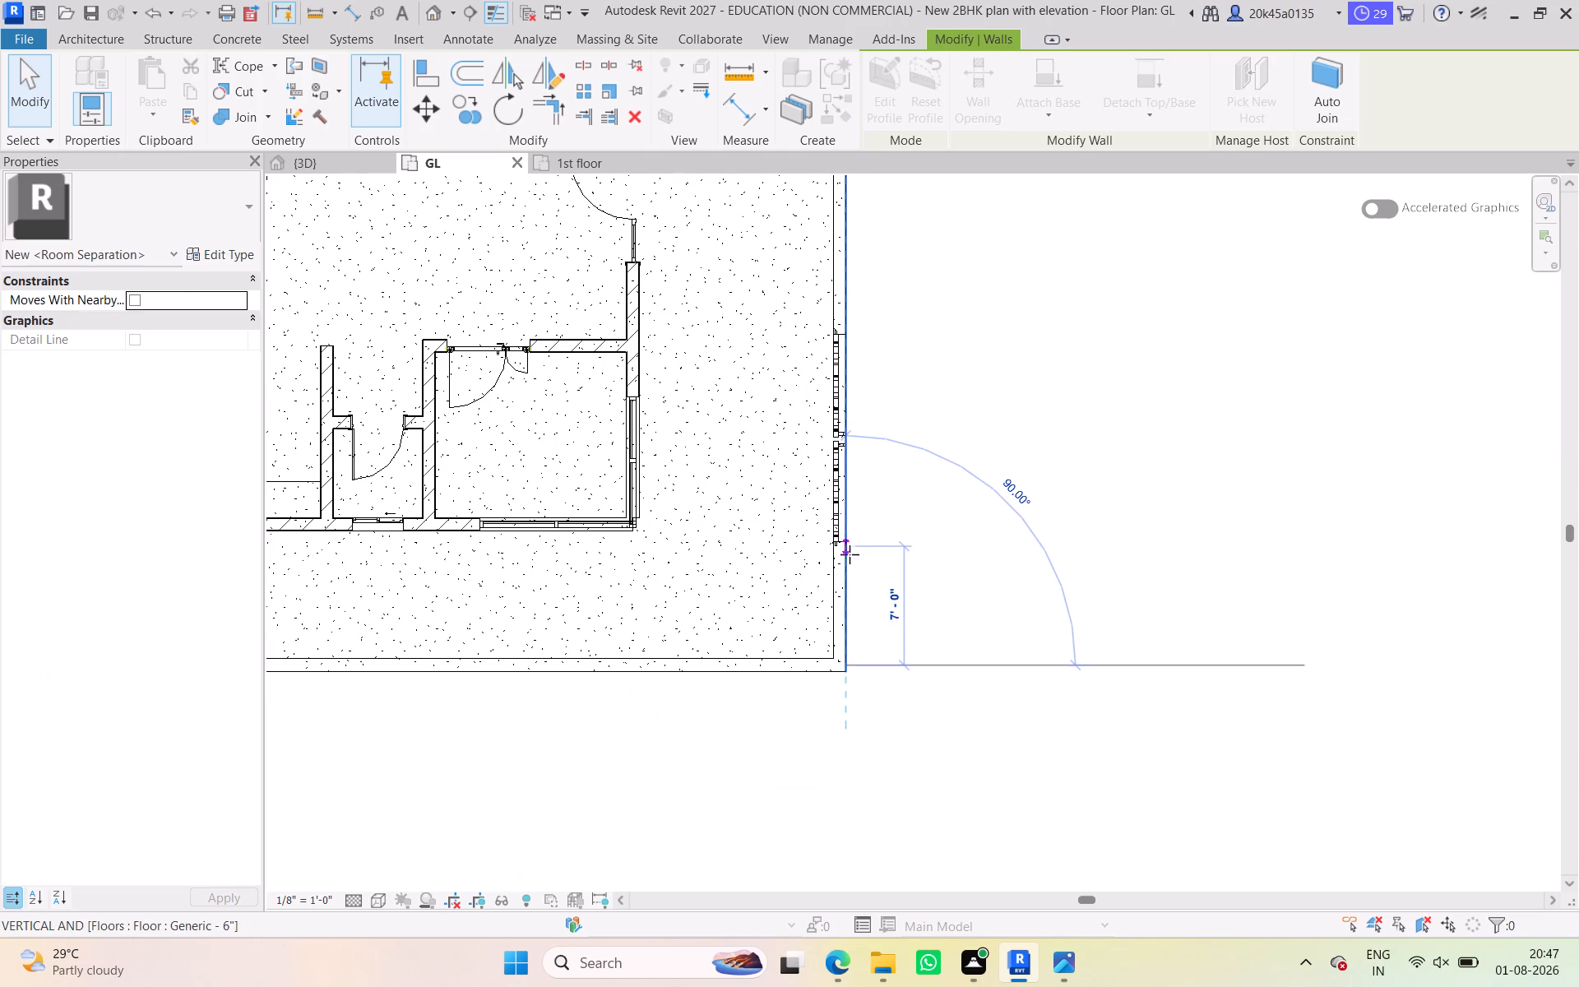
pyautogui.moveTo(850, 554); pyautogui.dragTo(847, 621)
pyautogui.scroll(-5, 839, 627)
pyautogui.moveTo(835, 627); pyautogui.dragTo(842, 574, button='middle')
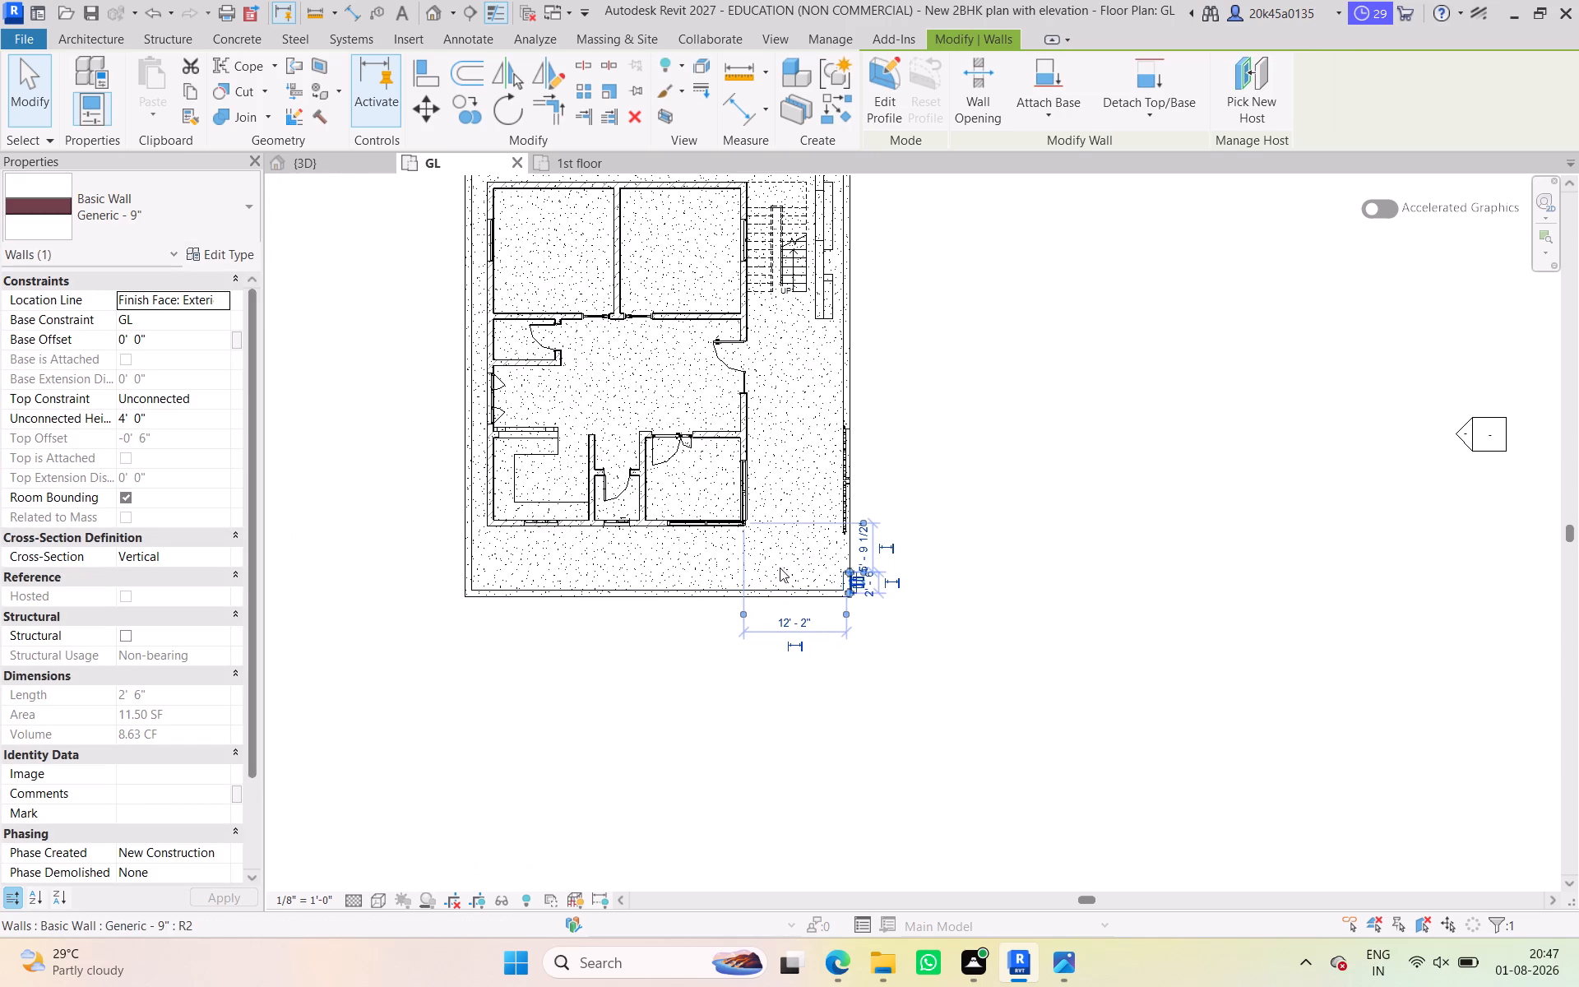
pyautogui.scroll(5, 856, 563)
pyautogui.middleClick(856, 563)
pyautogui.scroll(-5, 844, 558)
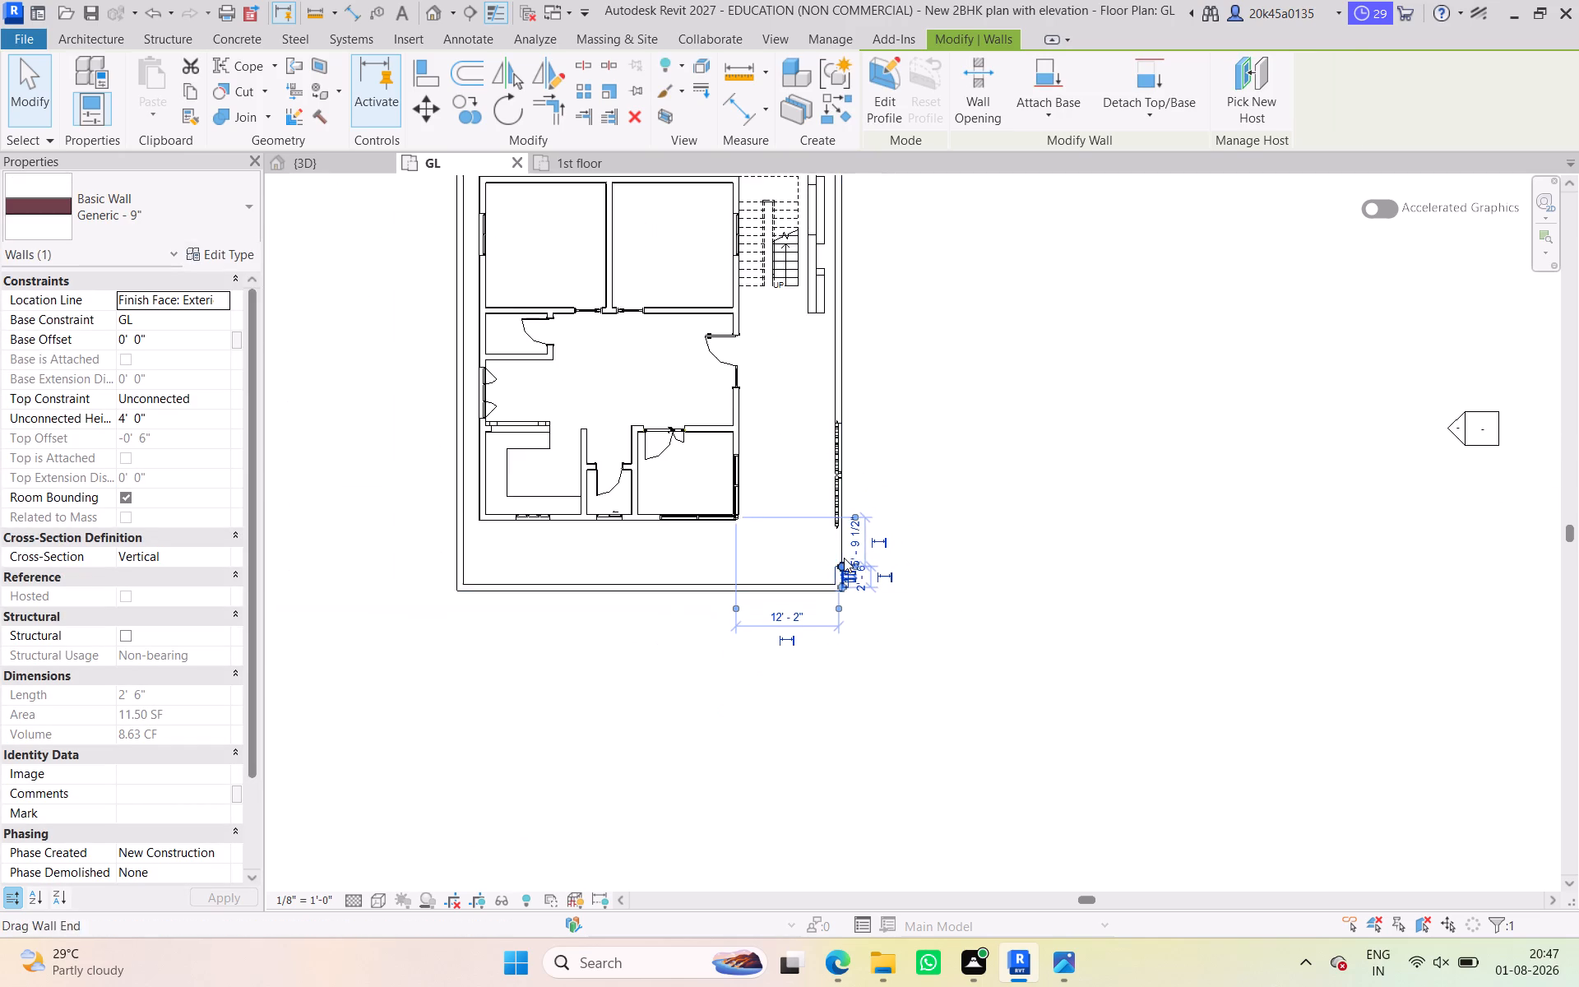
pyautogui.moveTo(844, 558); pyautogui.dragTo(836, 581, button='middle')
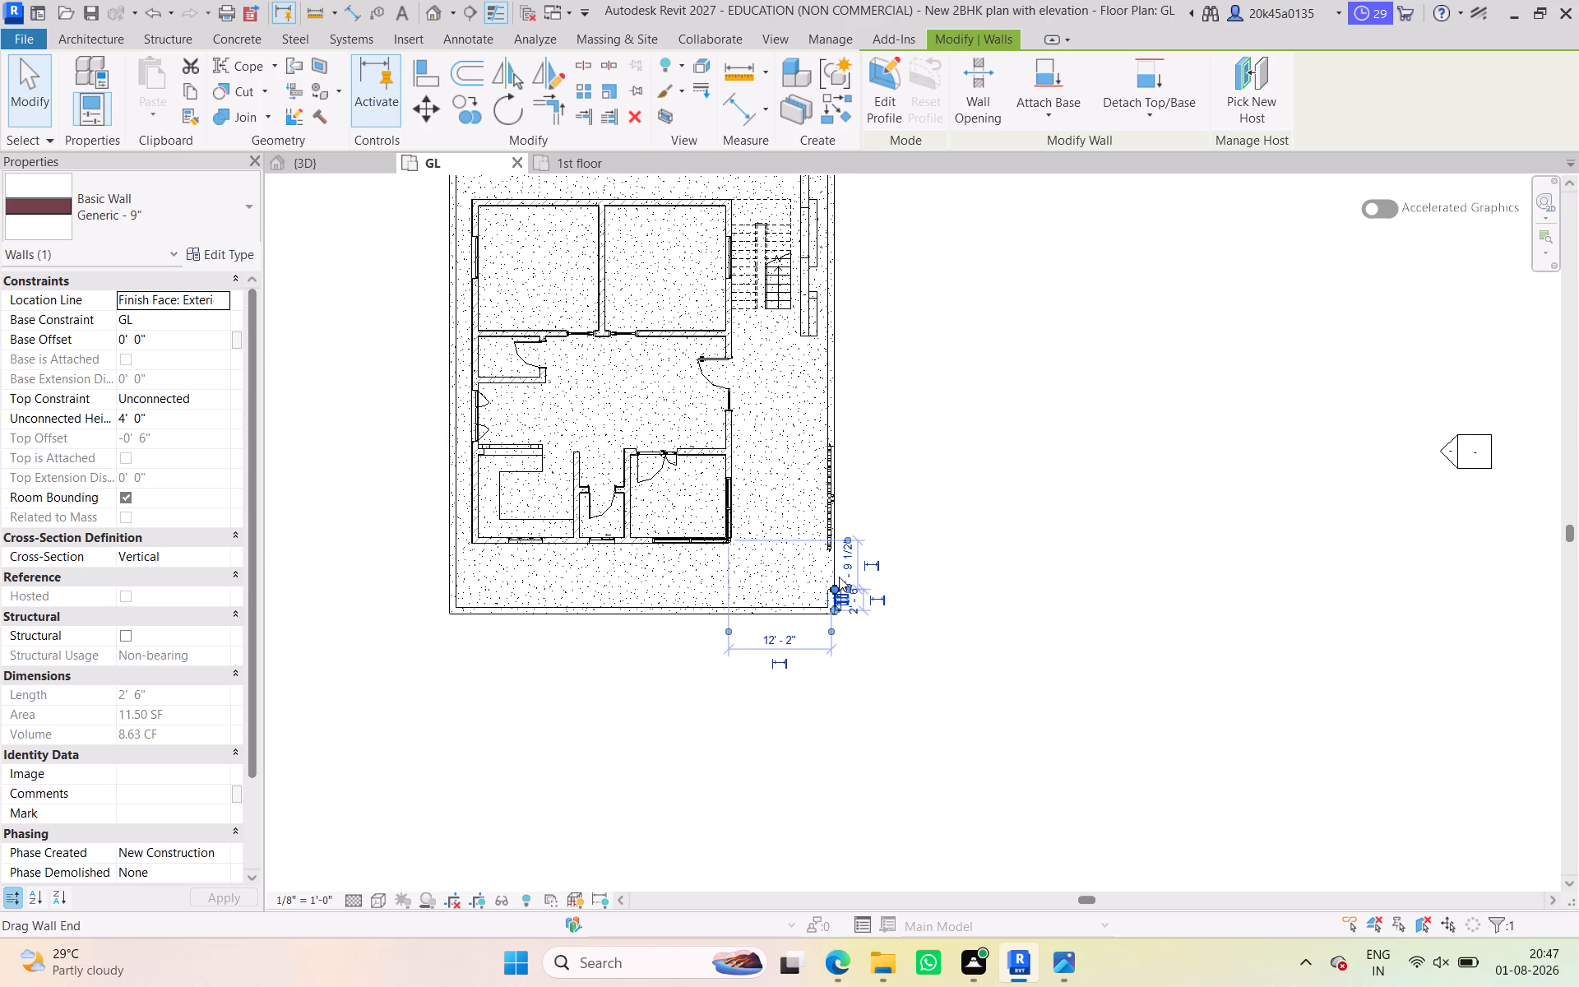
# Move the gate along the compound wall line toward the kitchen-side corner until it meets the short 2' 6" wall segment.
pyautogui.scroll(4, 839, 575)
pyautogui.click(823, 531)
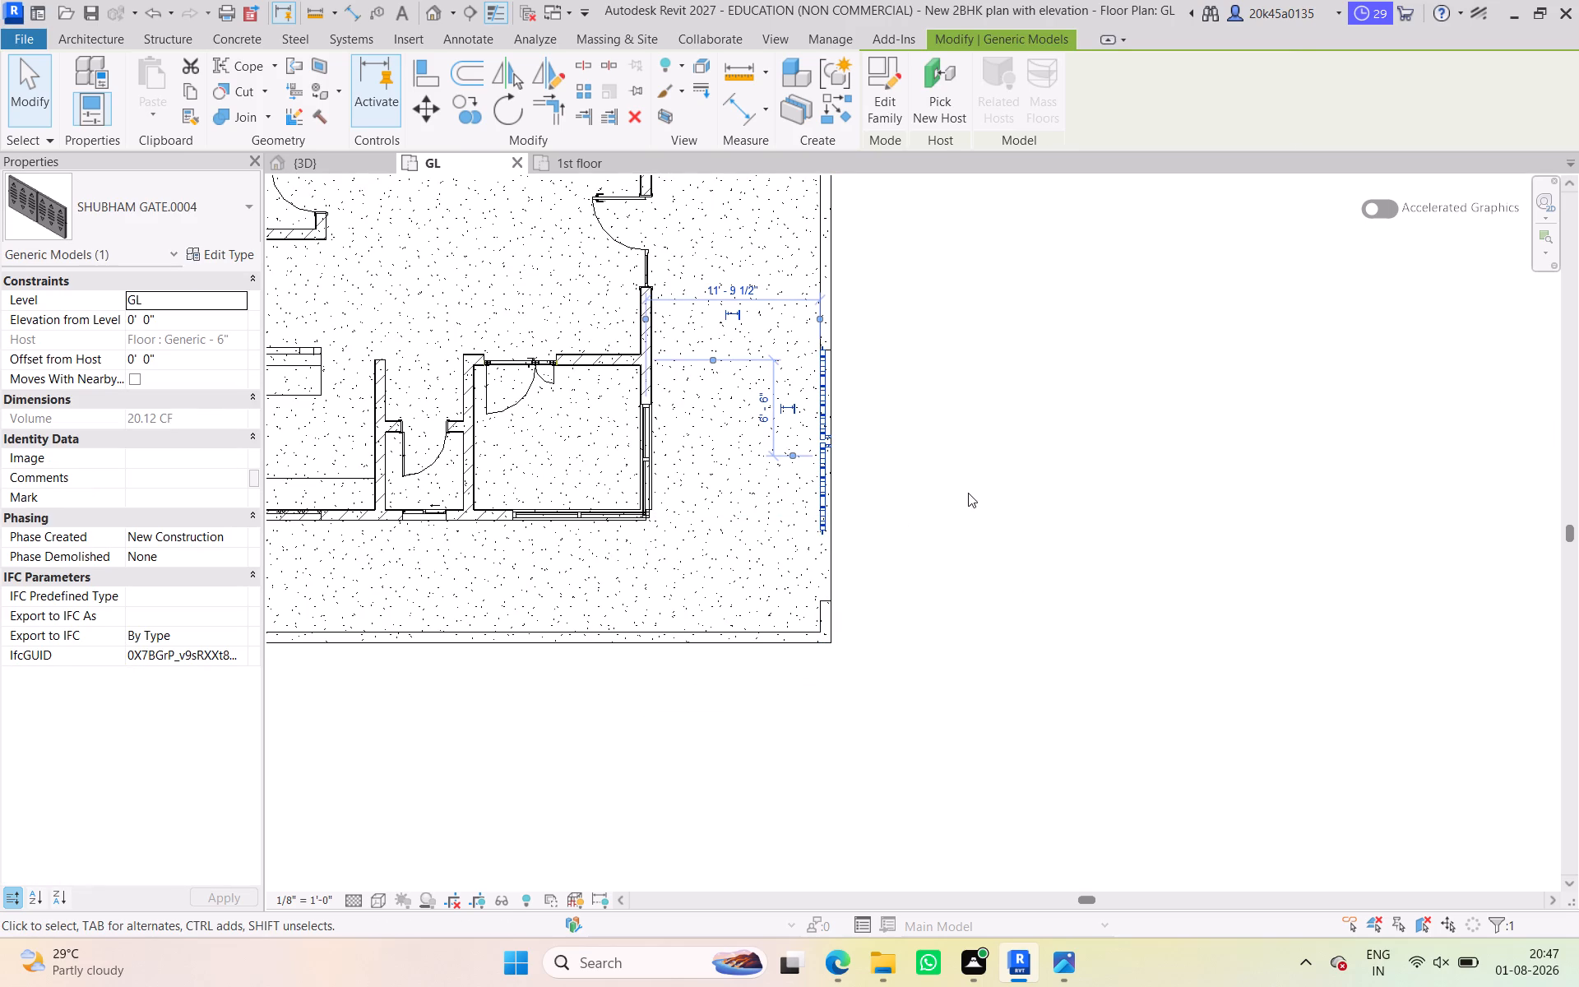
pyautogui.press('Down')
pyautogui.press('Down')
pyautogui.press('Down')
pyautogui.press('Down')
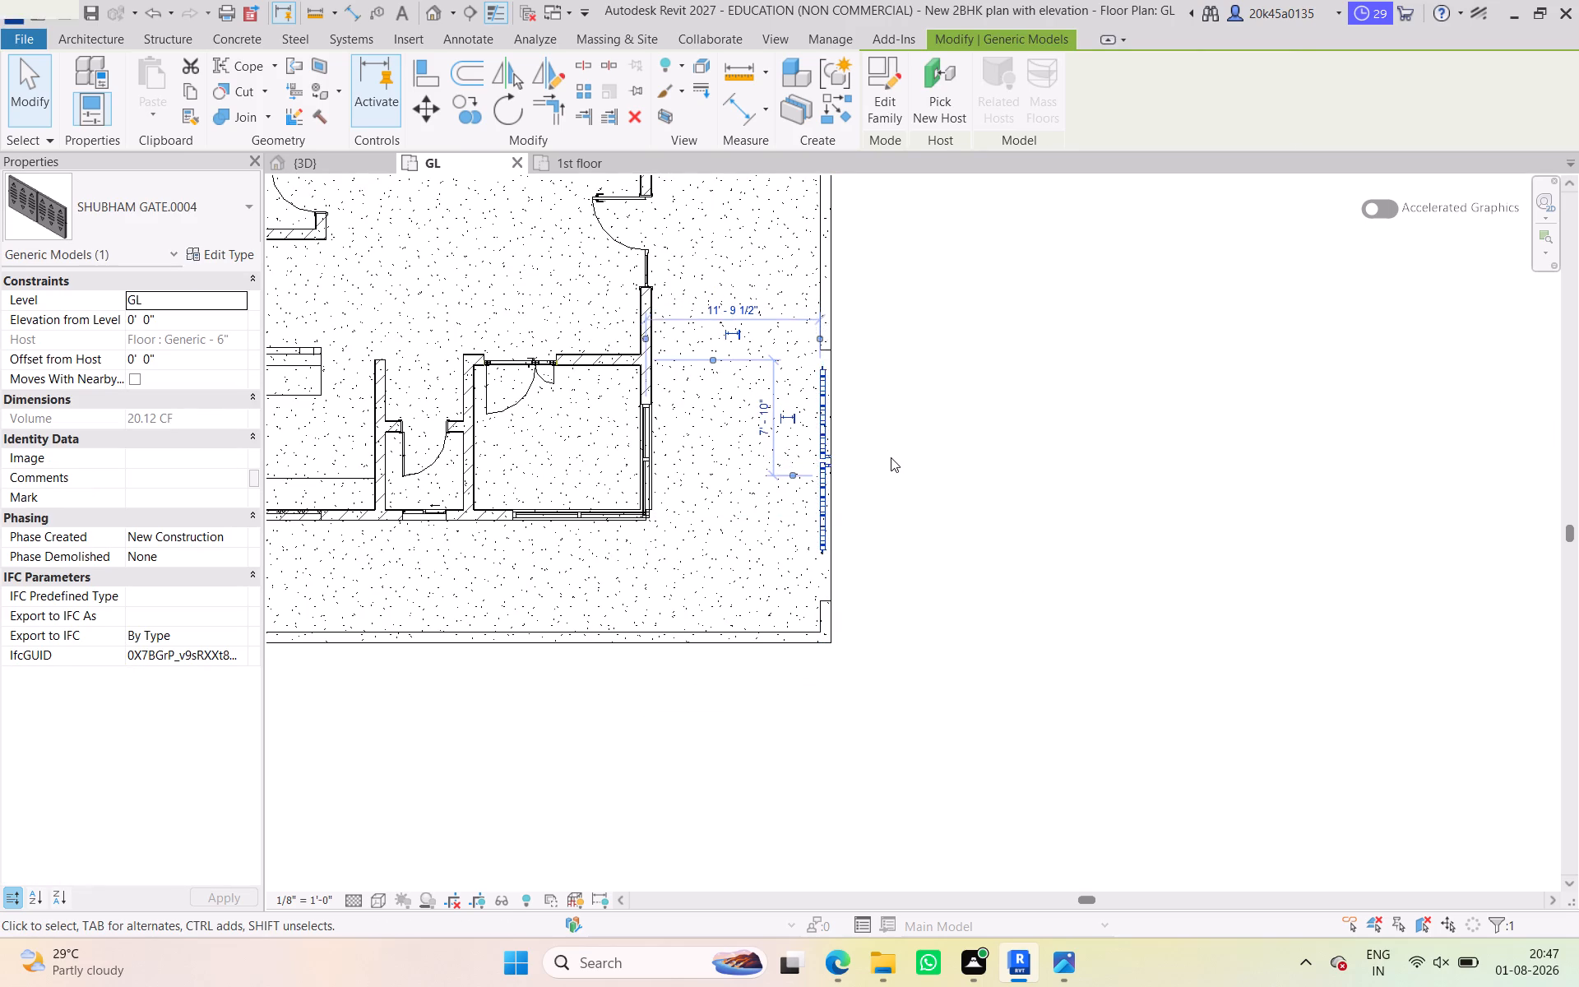
pyautogui.press('Down')
pyautogui.press('Down')
pyautogui.press('Down')
pyautogui.press('Down')
pyautogui.press('Down')
pyautogui.press('Down')
pyautogui.press('Down')
pyautogui.press('Down')
pyautogui.press('Down')
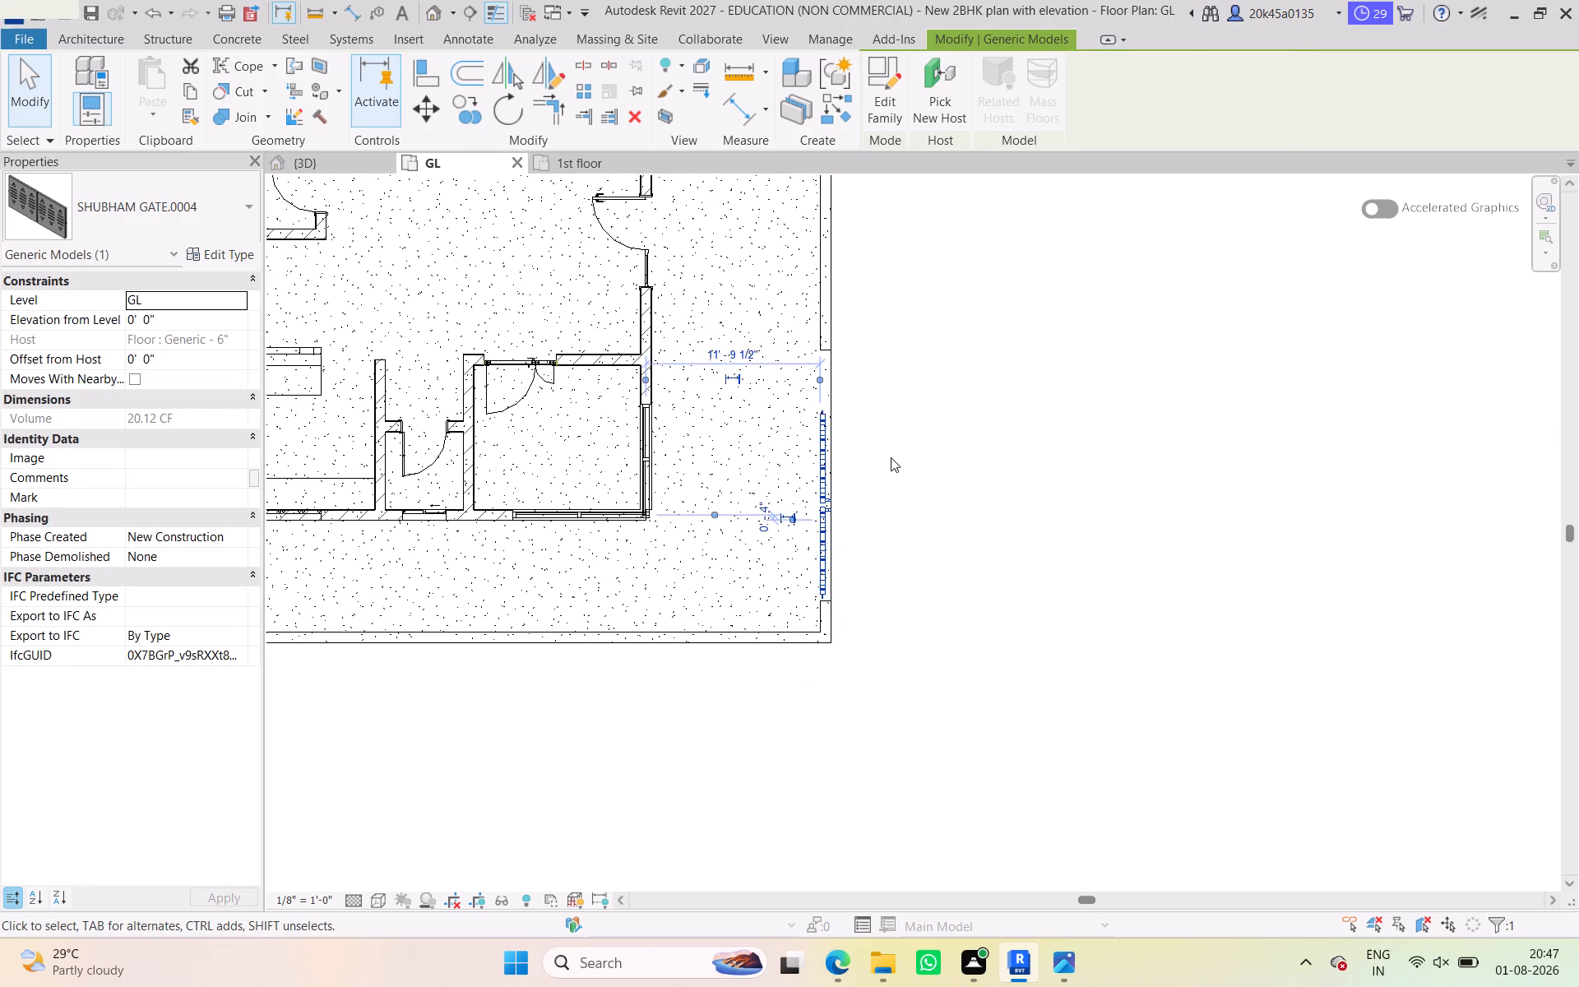
pyautogui.press('Down')
pyautogui.press('Up')
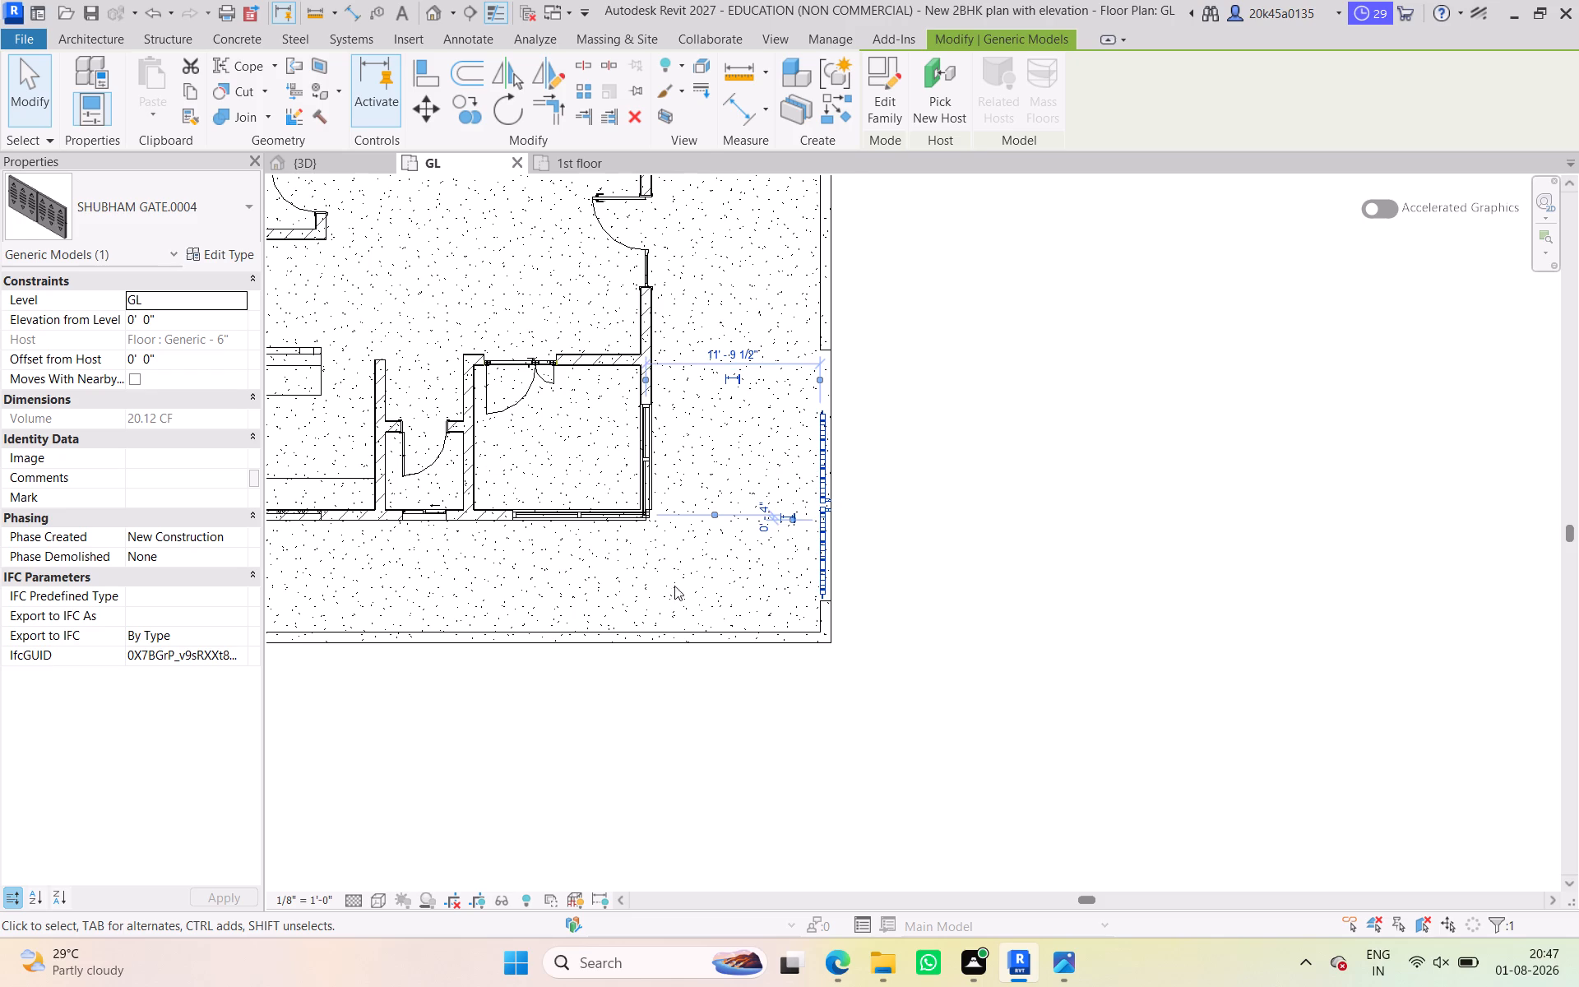
pyautogui.scroll(6, 678, 586)
pyautogui.press('Down')
pyautogui.press('Down')
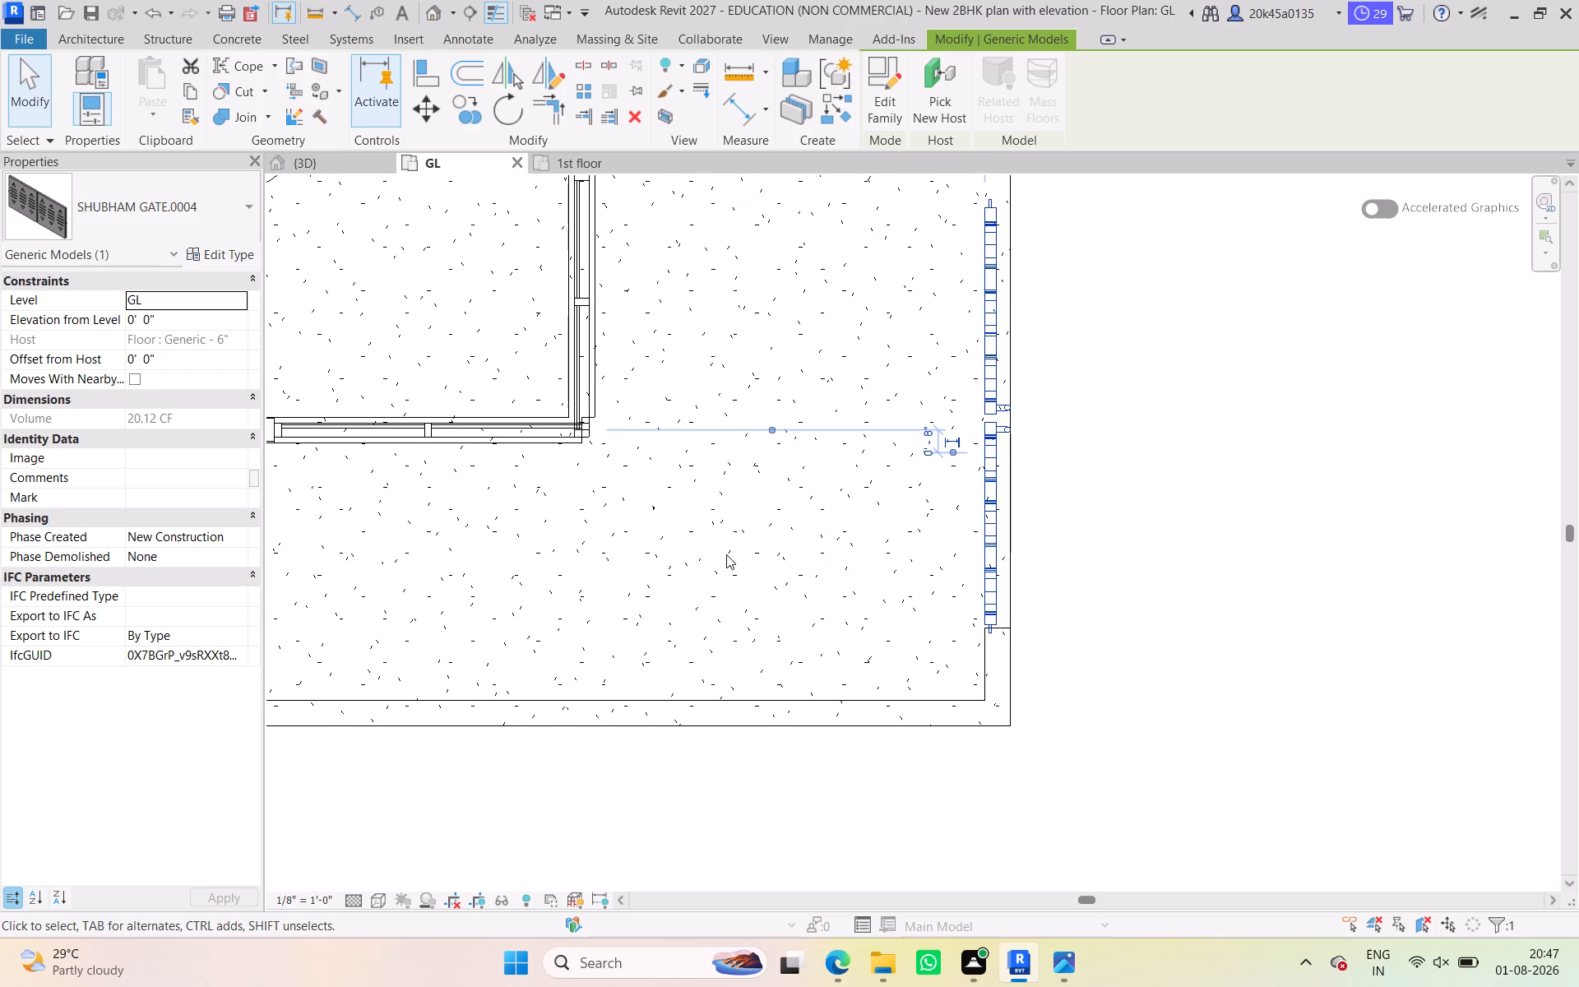
pyautogui.scroll(-8, 911, 523)
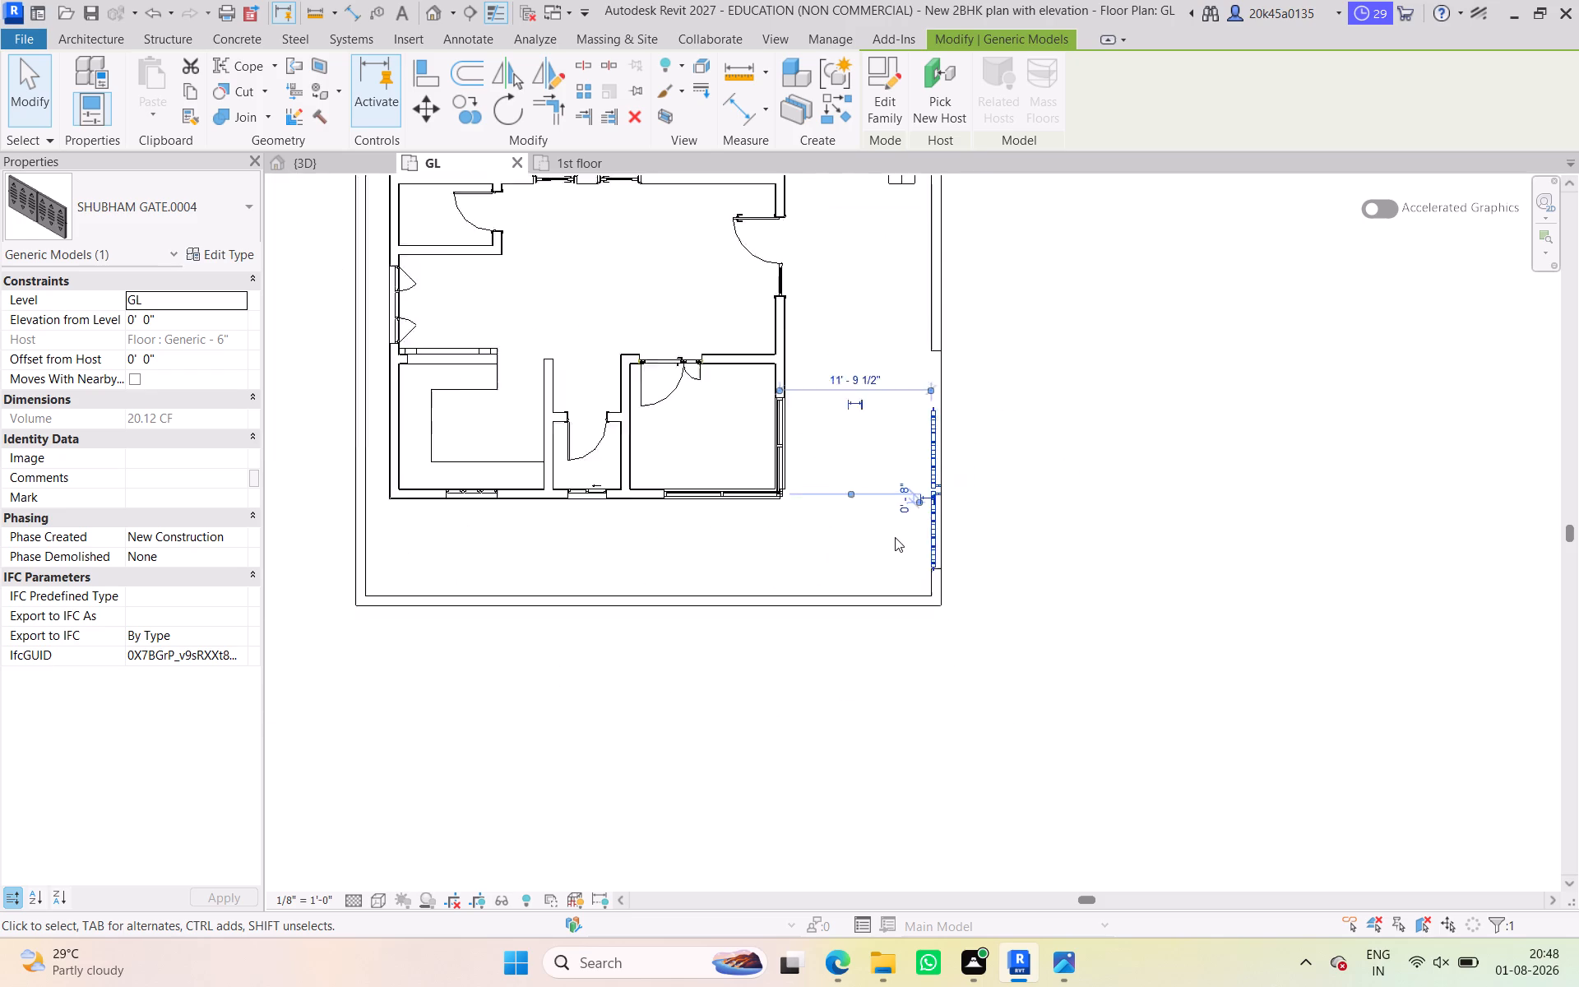
pyautogui.scroll(-2, 895, 537)
pyautogui.click(893, 704)
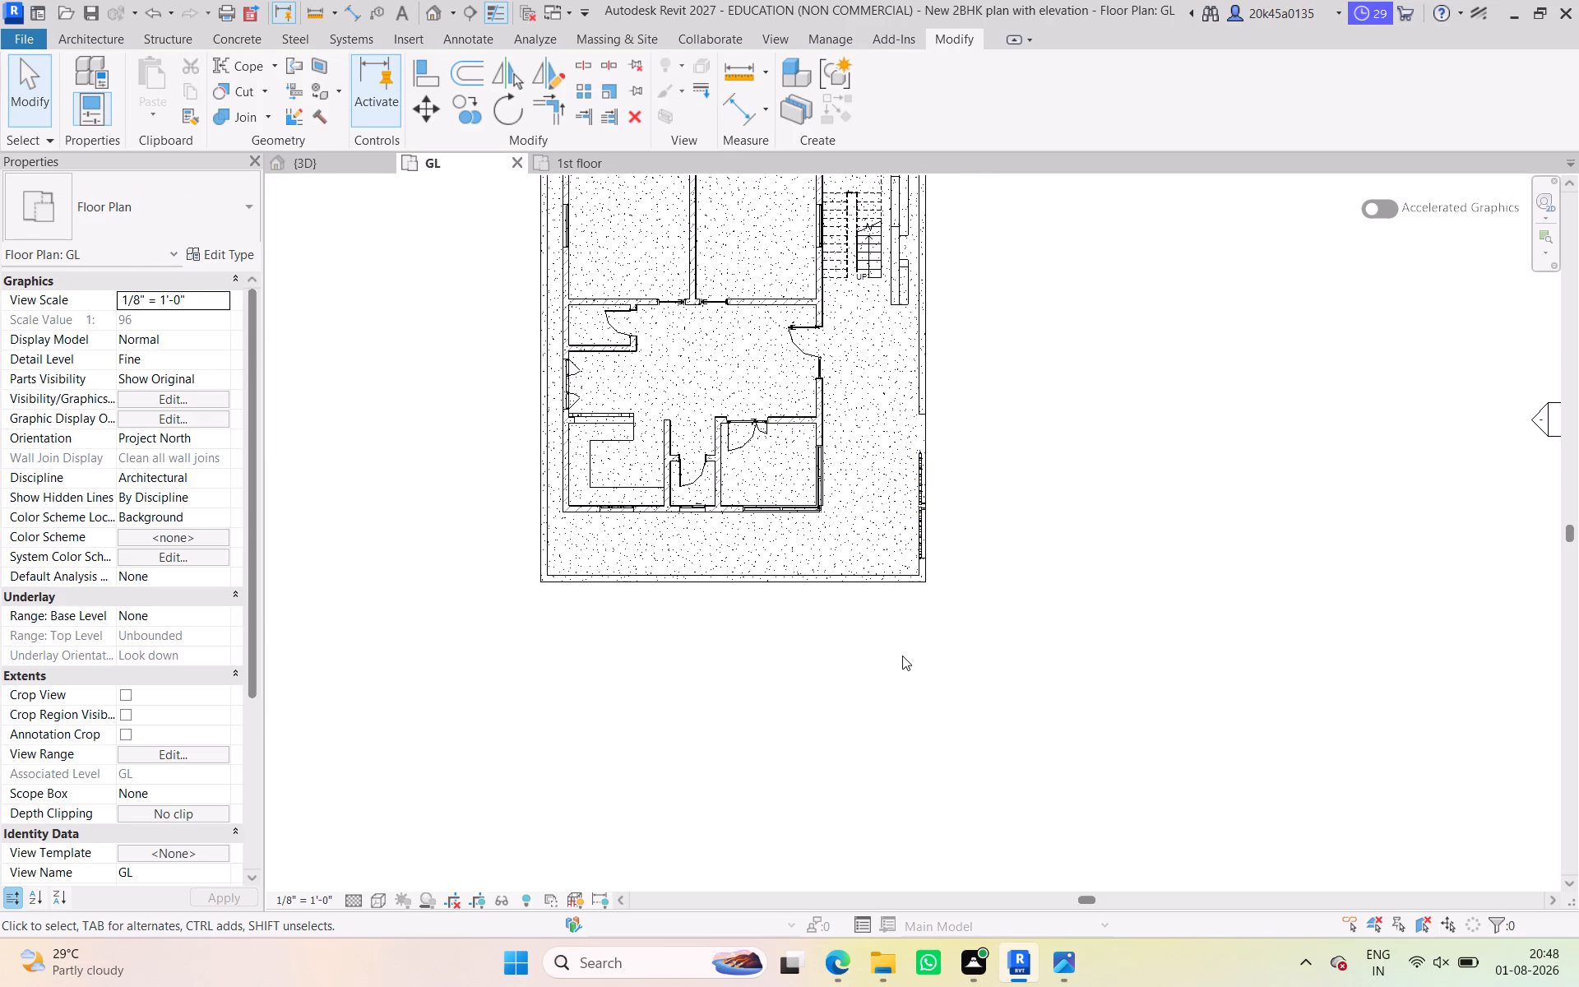
# Extend the long compound wall on the gate's other side to meet the gate, making it about 38' 6" long.
pyautogui.click(924, 406)
pyautogui.scroll(6, 929, 443)
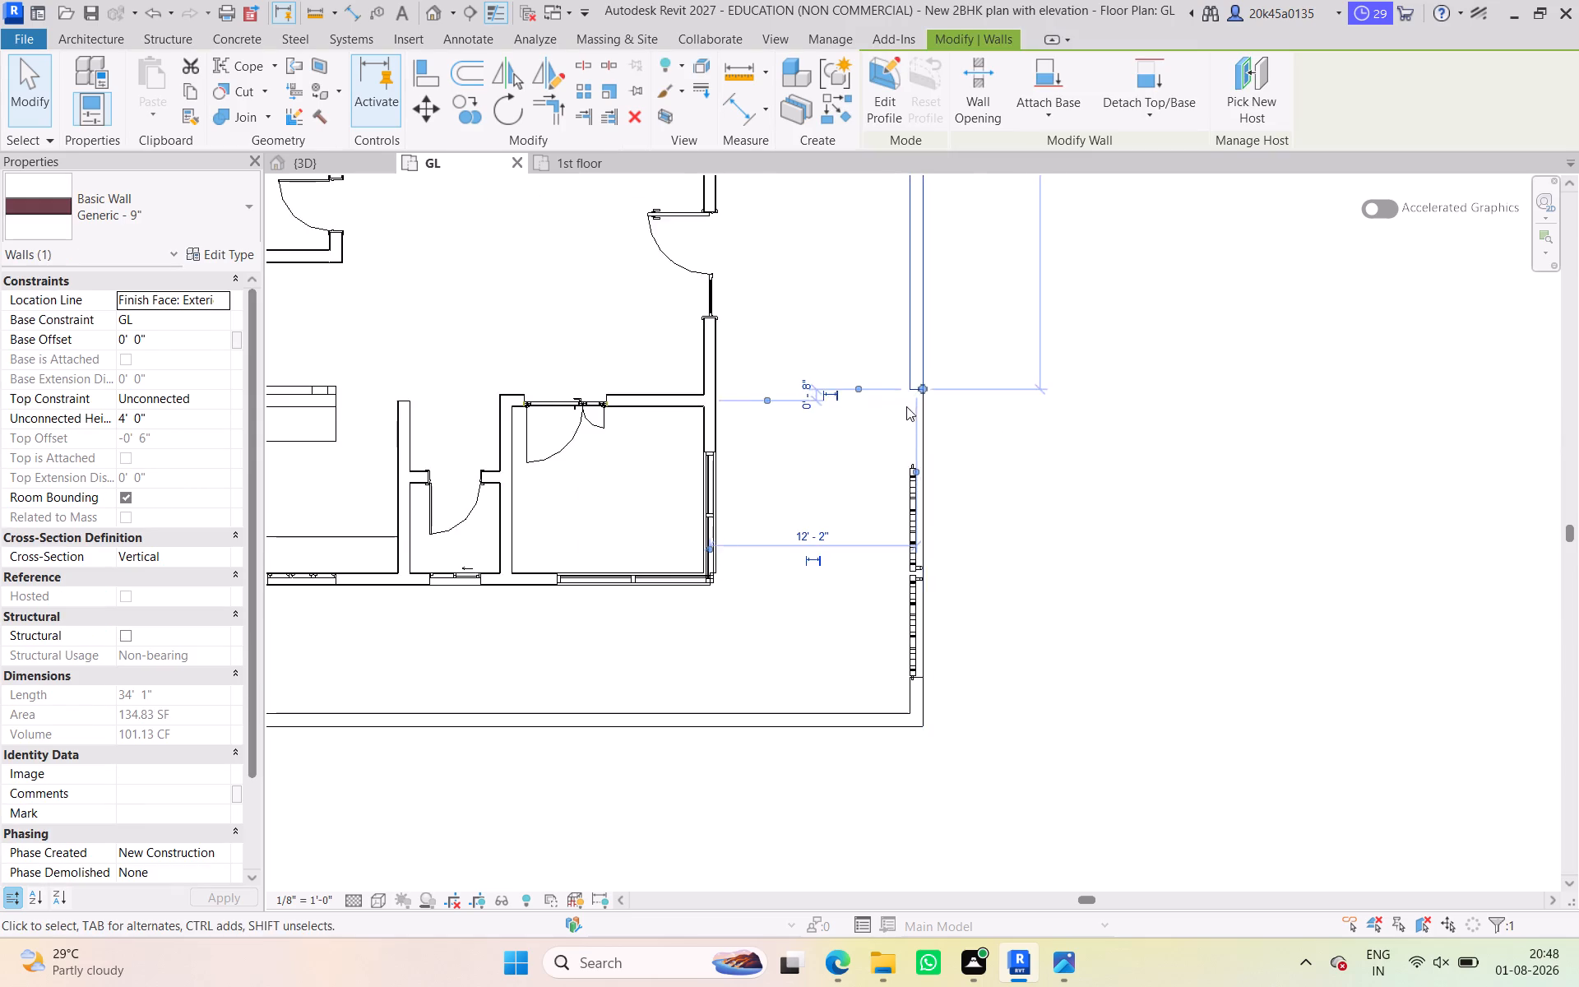
pyautogui.scroll(3, 906, 406)
pyautogui.moveTo(938, 378); pyautogui.dragTo(938, 503)
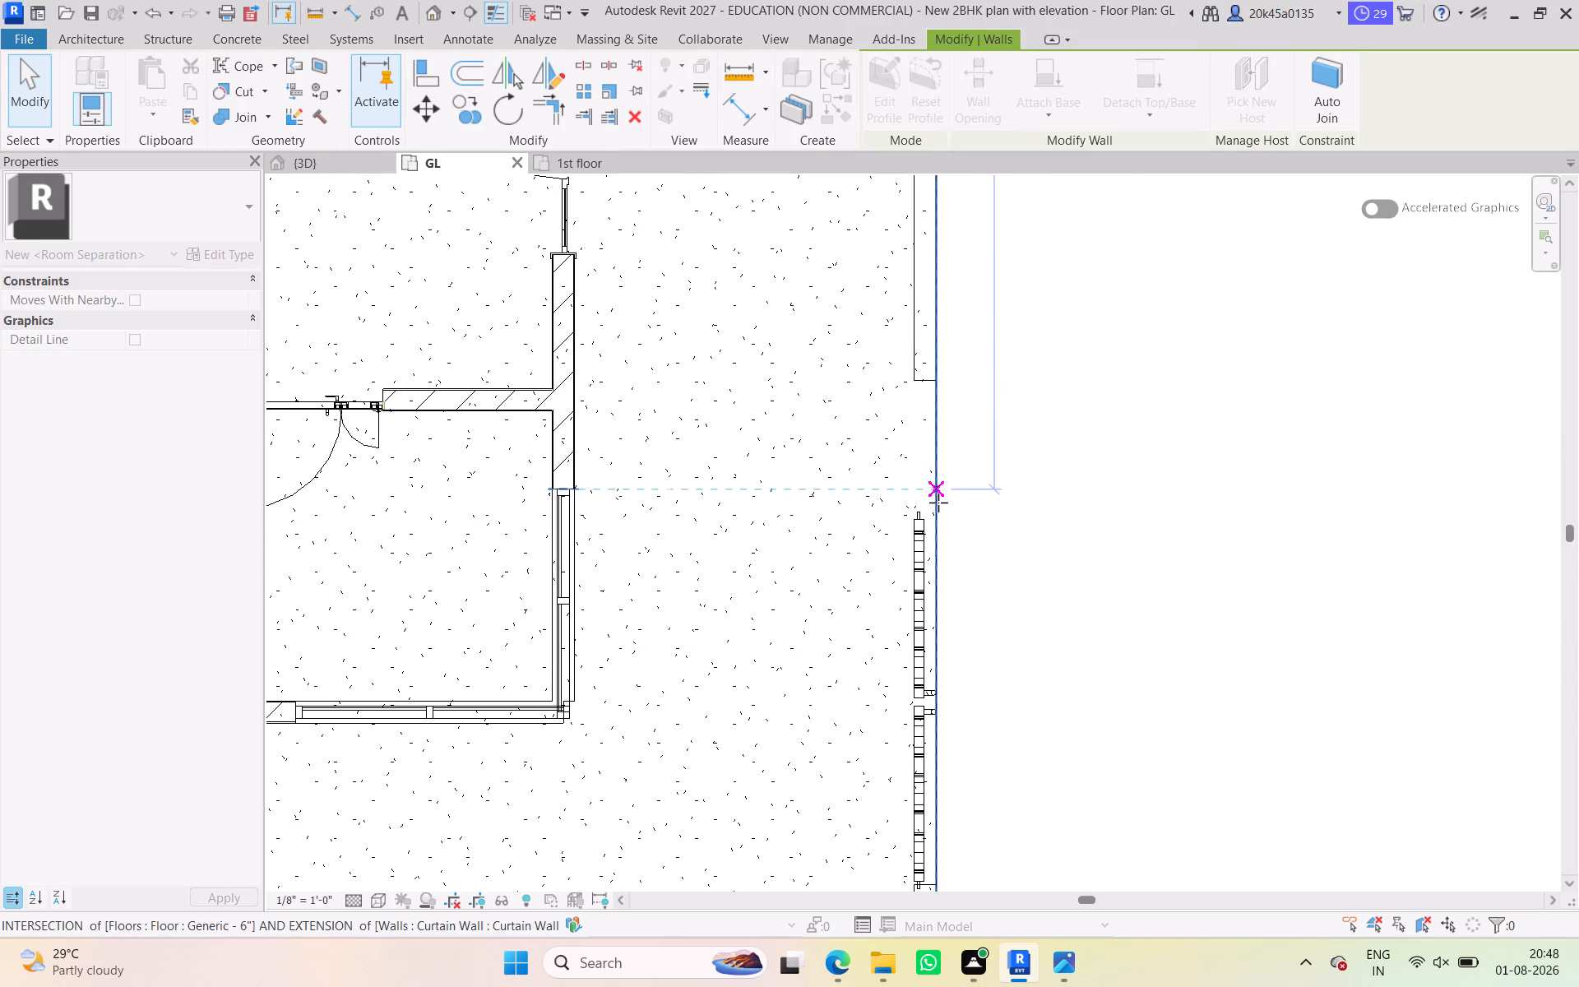
pyautogui.moveTo(938, 503); pyautogui.dragTo(938, 508)
pyautogui.scroll(4, 940, 514)
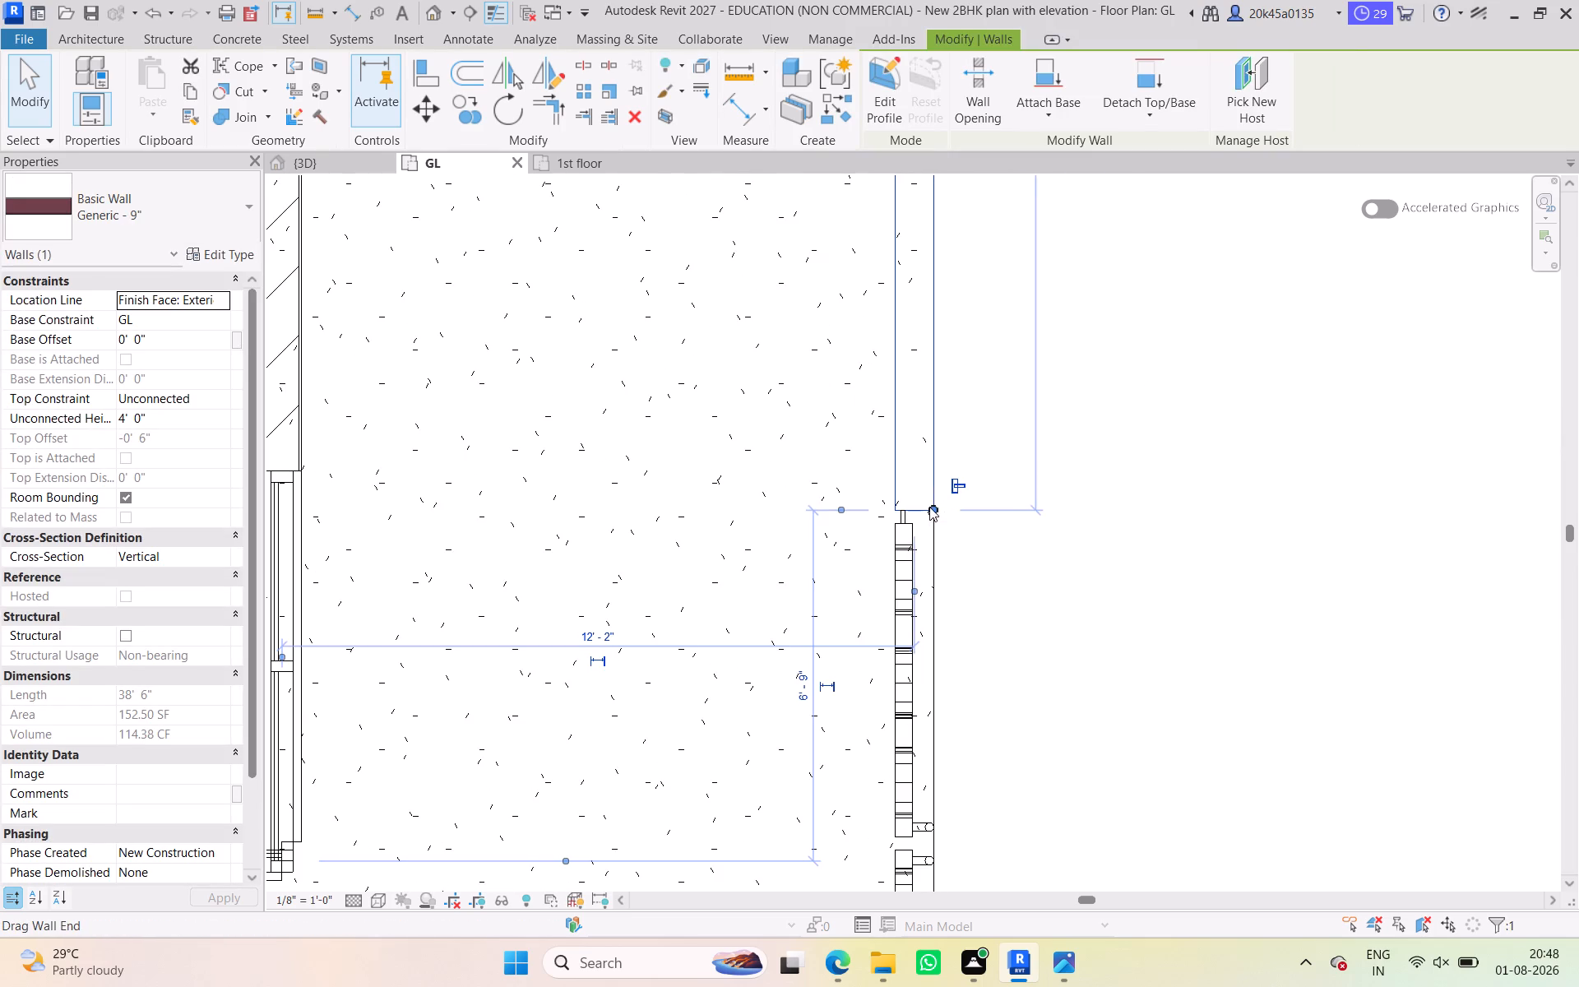
pyautogui.moveTo(933, 507); pyautogui.dragTo(934, 517)
pyautogui.scroll(-5, 971, 513)
pyautogui.click(1033, 453)
pyautogui.scroll(-10, 1006, 451)
pyautogui.click(905, 628)
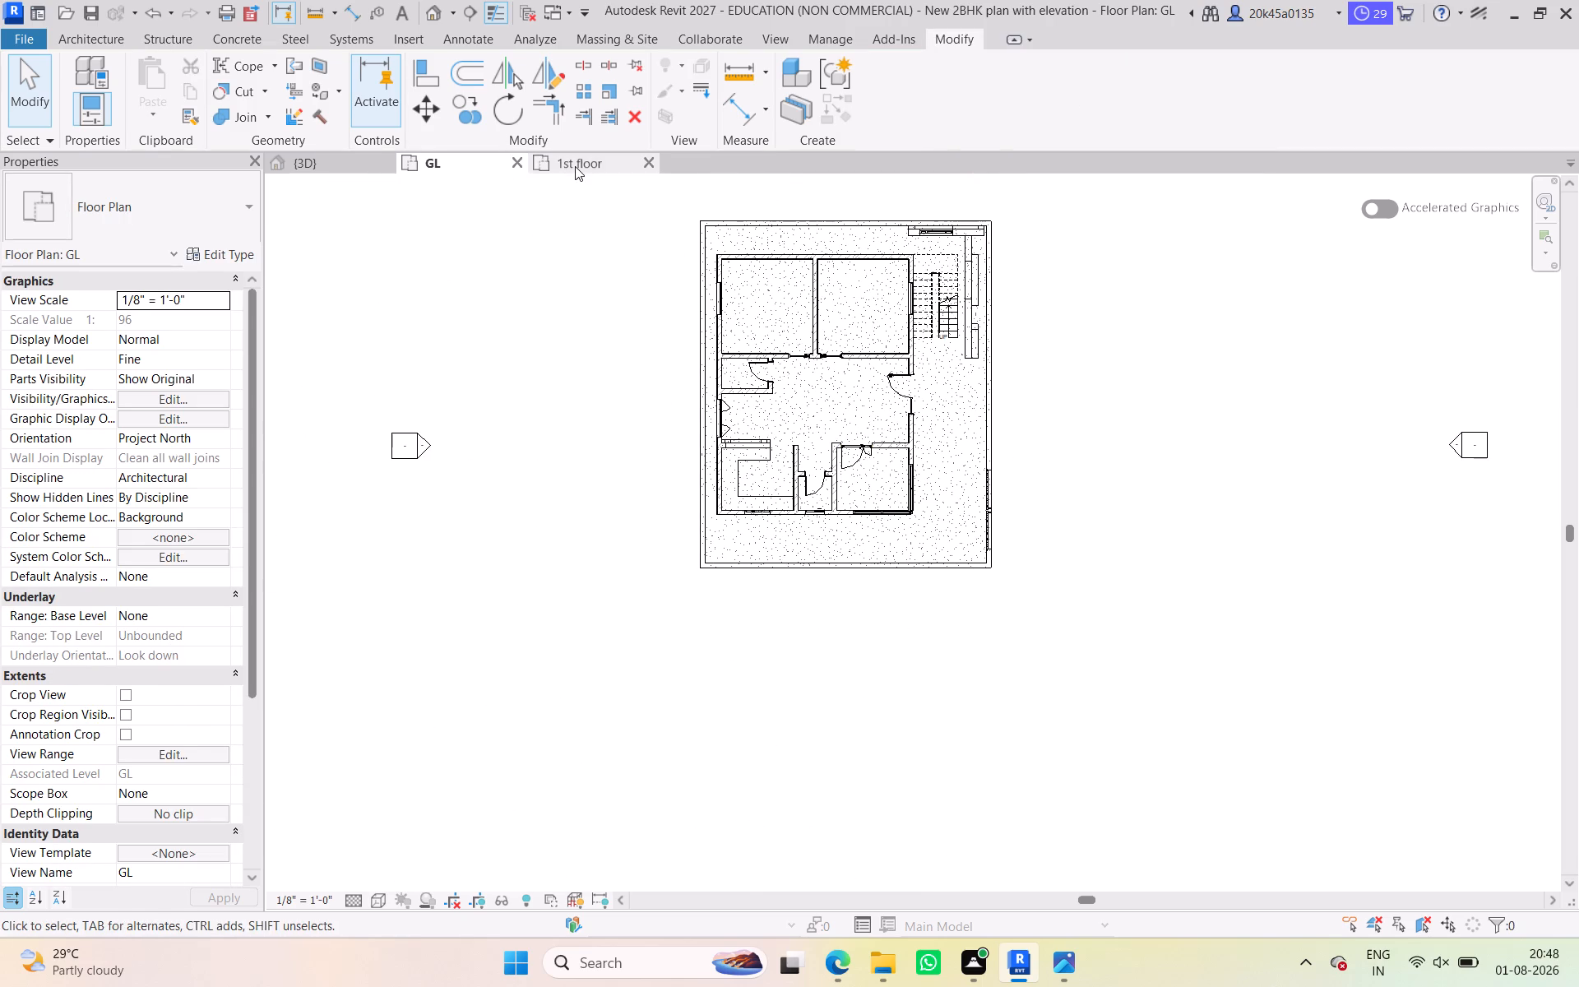
# Examine the gate and compound wall around the house in the 3D view from several angles.
pyautogui.click(575, 166)
pyautogui.scroll(-1, 847, 508)
pyautogui.click(352, 163)
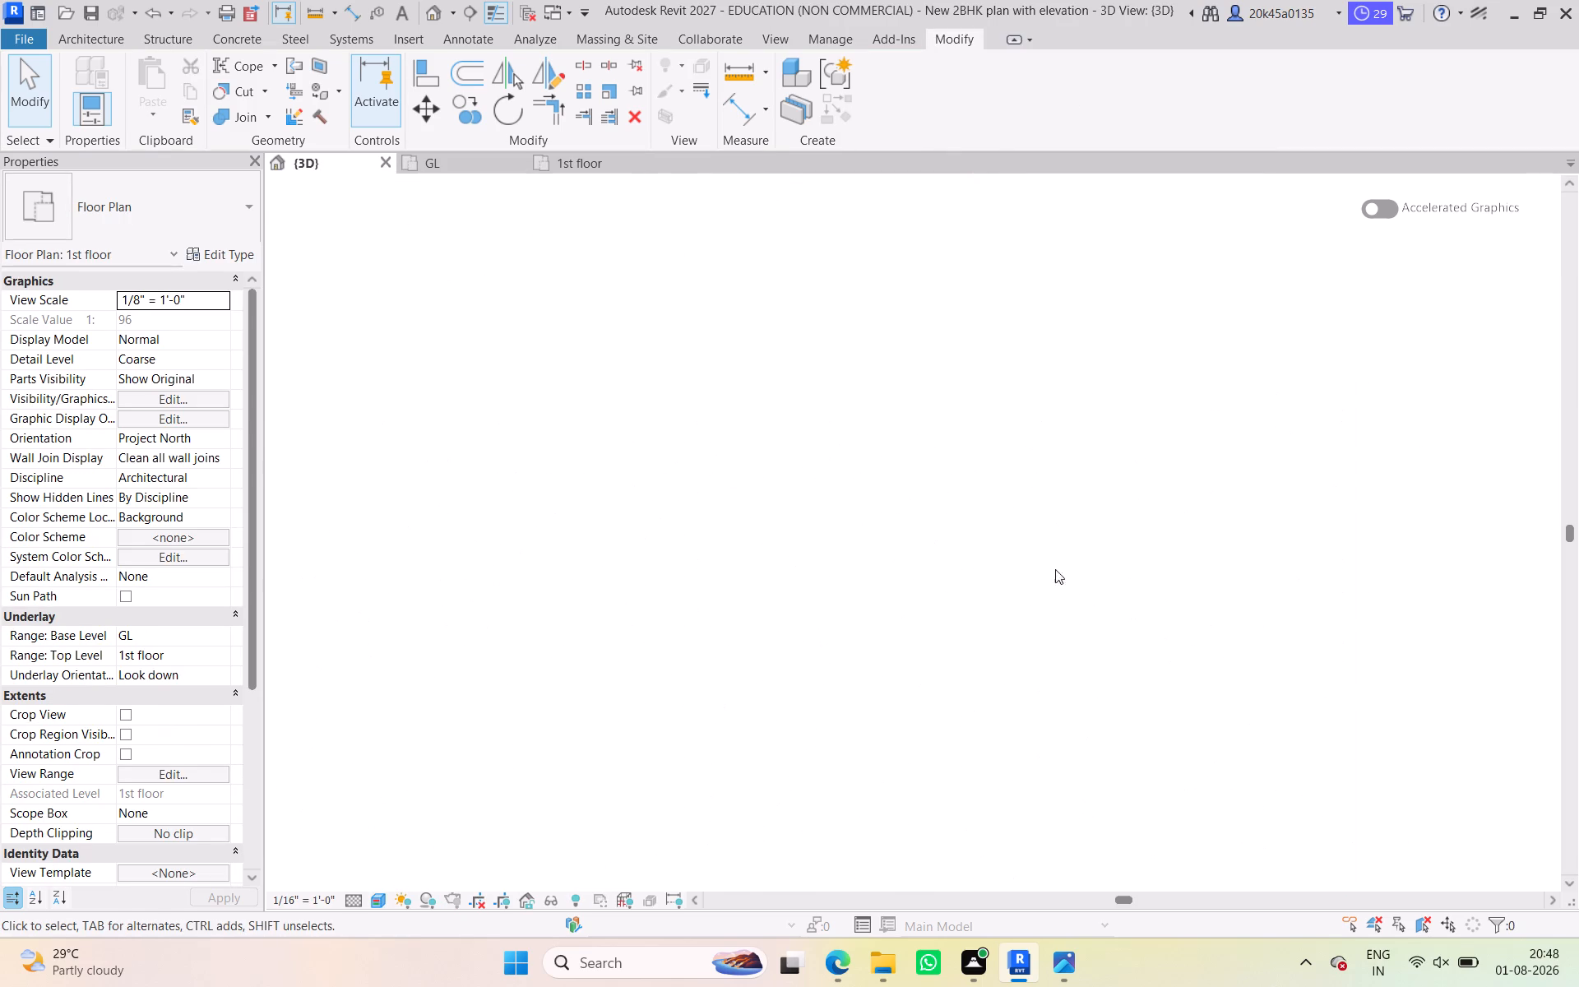
pyautogui.scroll(-2, 1118, 643)
pyautogui.click(1116, 786)
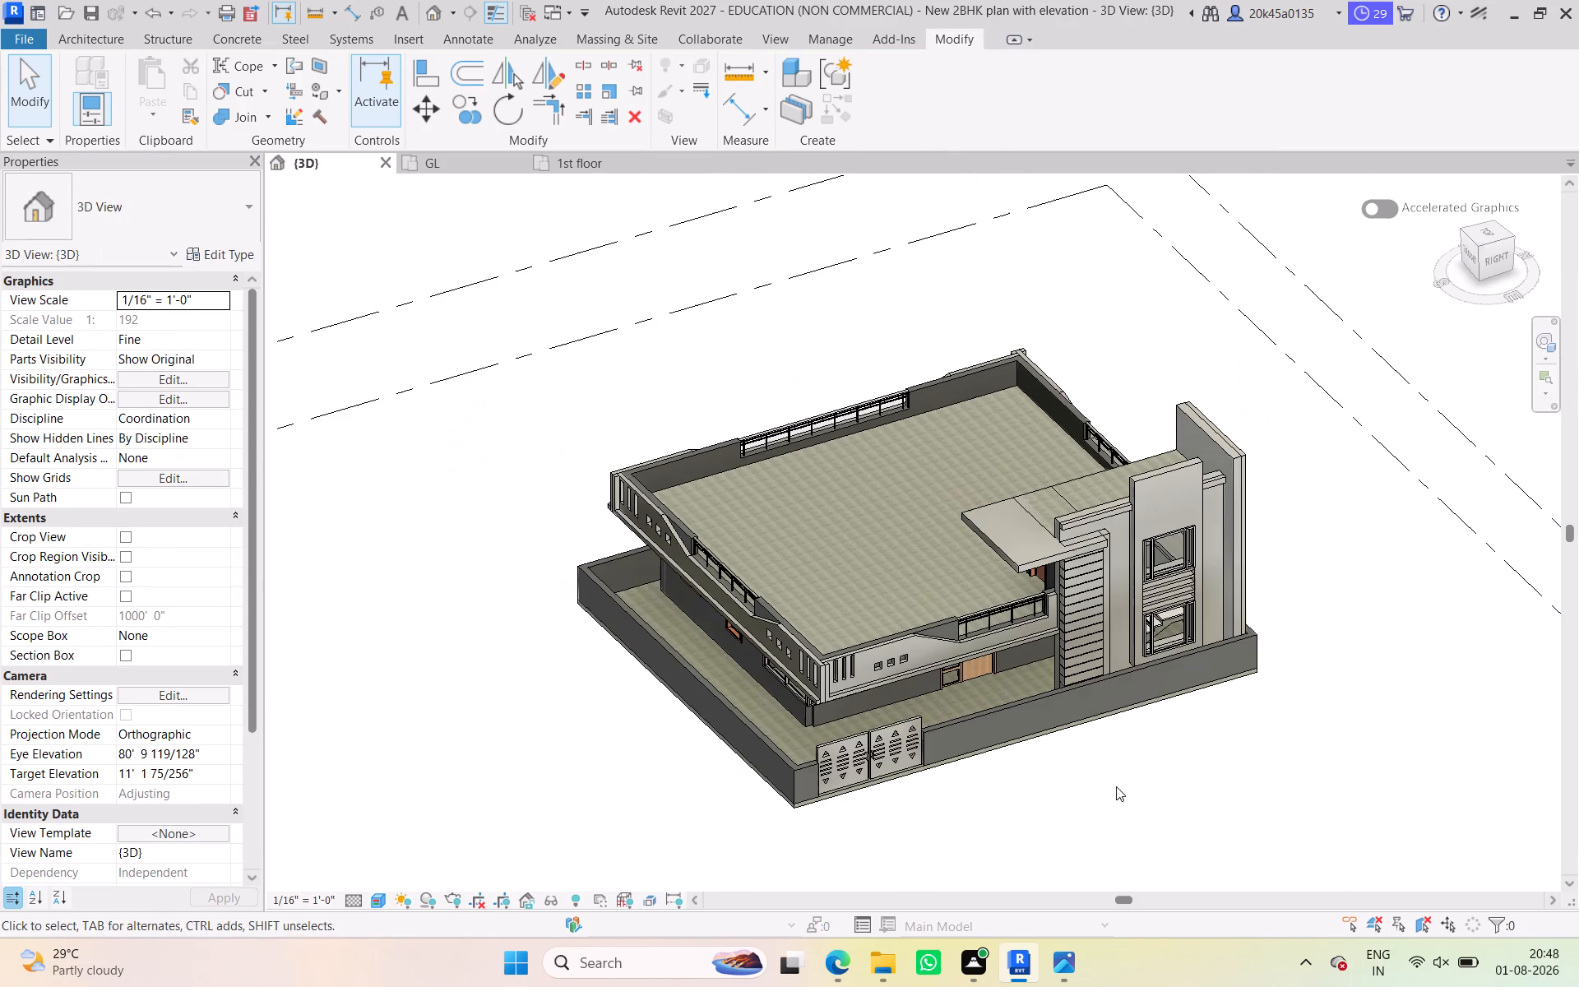
pyautogui.keyDown('shift'); pyautogui.moveTo(1151, 784); pyautogui.dragTo(1054, 636, button='middle'); pyautogui.keyUp('shift')
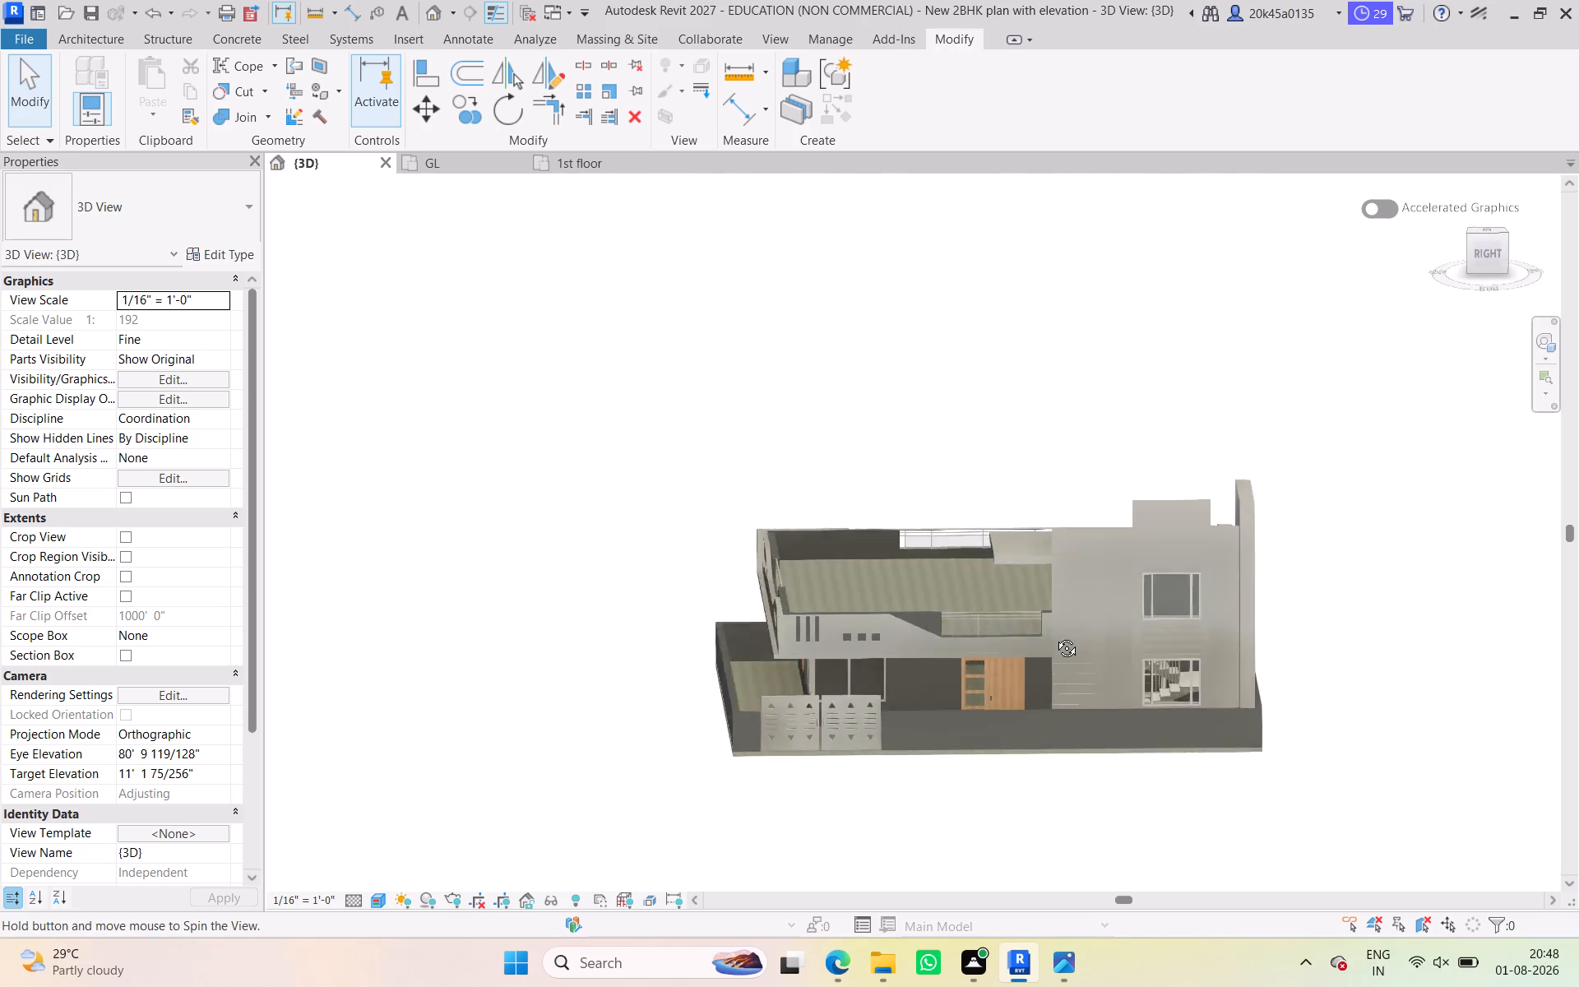
pyautogui.keyDown('shift'); pyautogui.moveTo(1054, 636); pyautogui.dragTo(1168, 716, button='middle'); pyautogui.keyUp('shift')
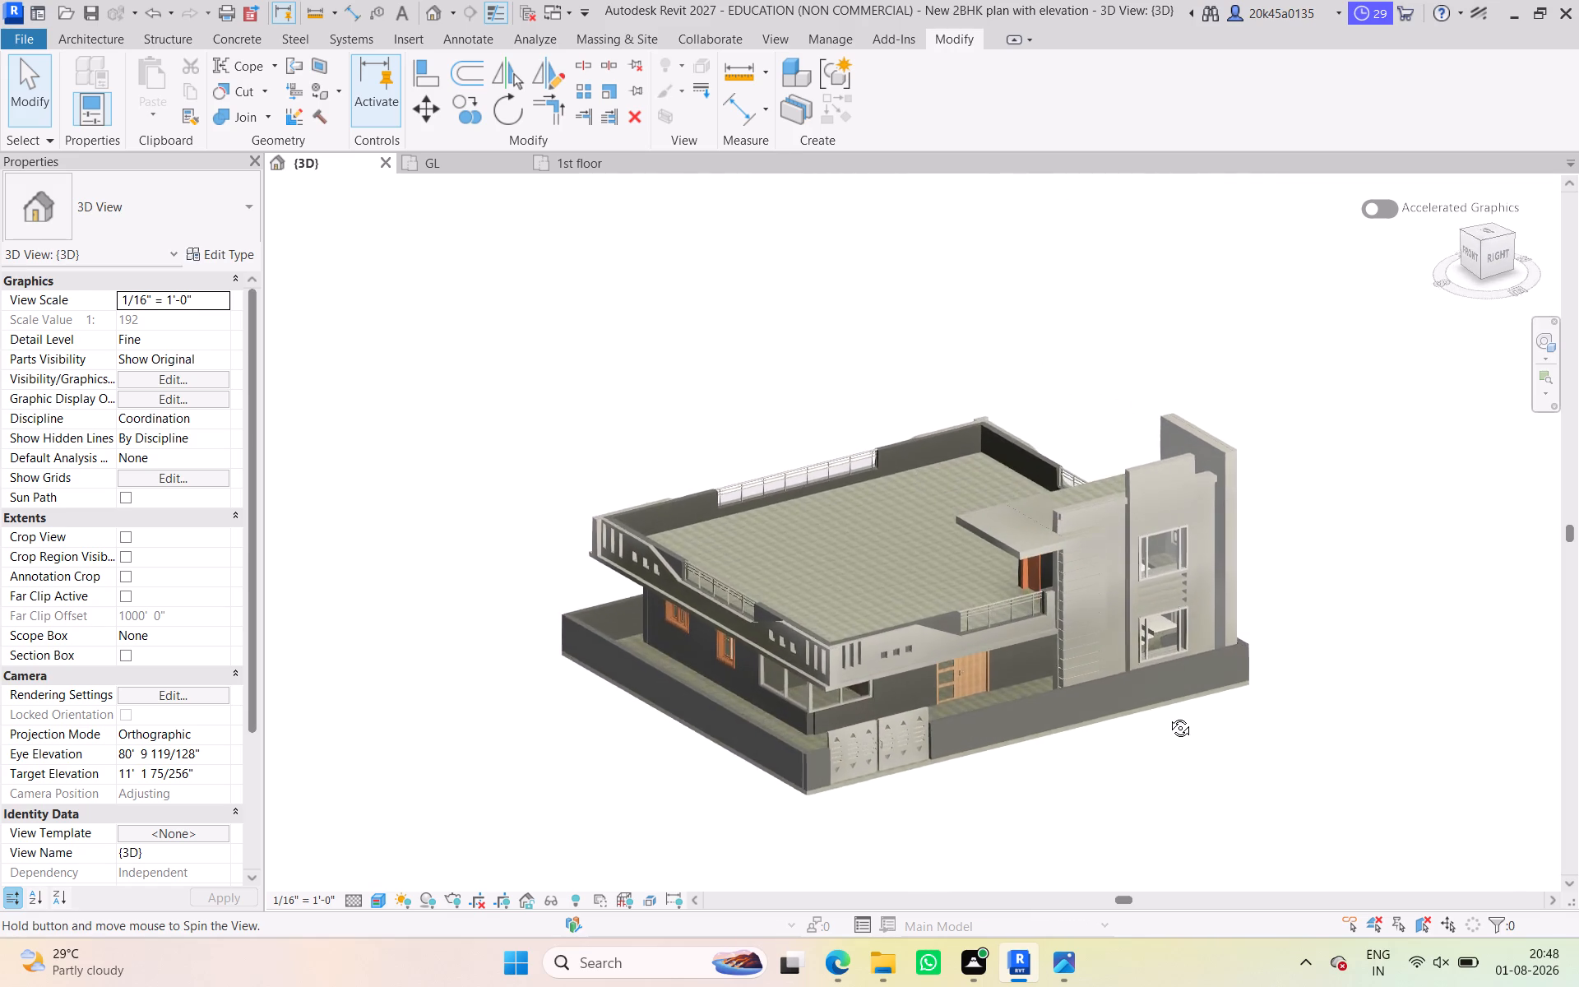
pyautogui.keyDown('shift'); pyautogui.moveTo(1168, 716); pyautogui.dragTo(1205, 710, button='middle'); pyautogui.keyUp('shift')
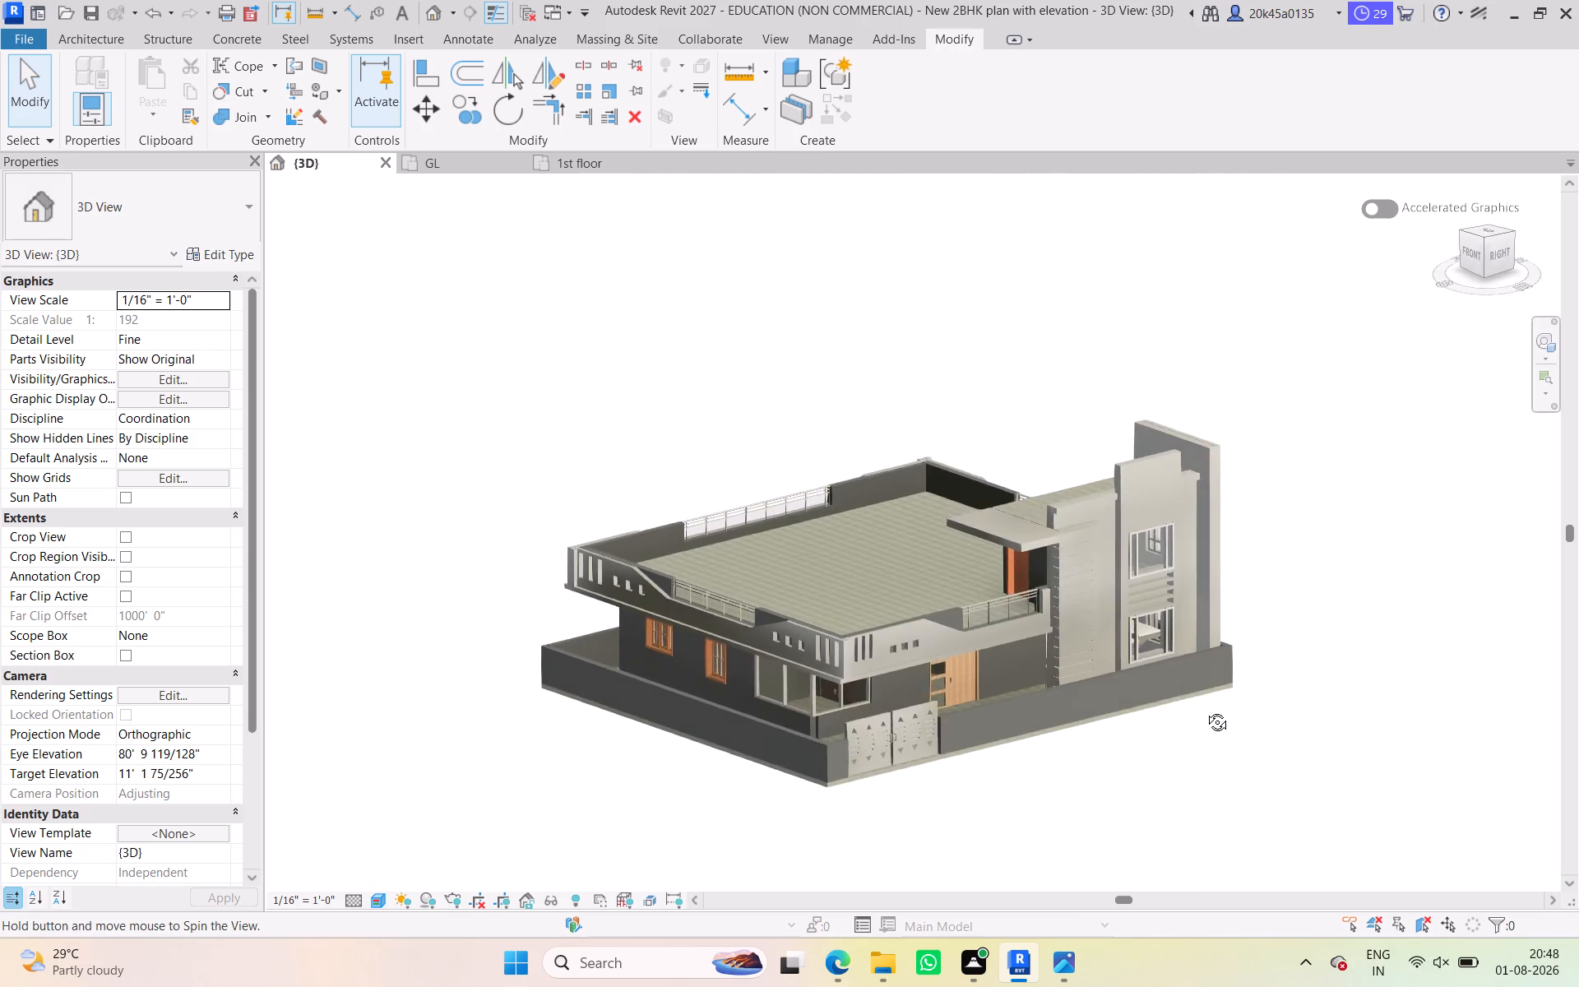
pyautogui.keyDown('shift'); pyautogui.moveTo(1205, 710); pyautogui.dragTo(1227, 756, button='middle'); pyautogui.keyUp('shift')
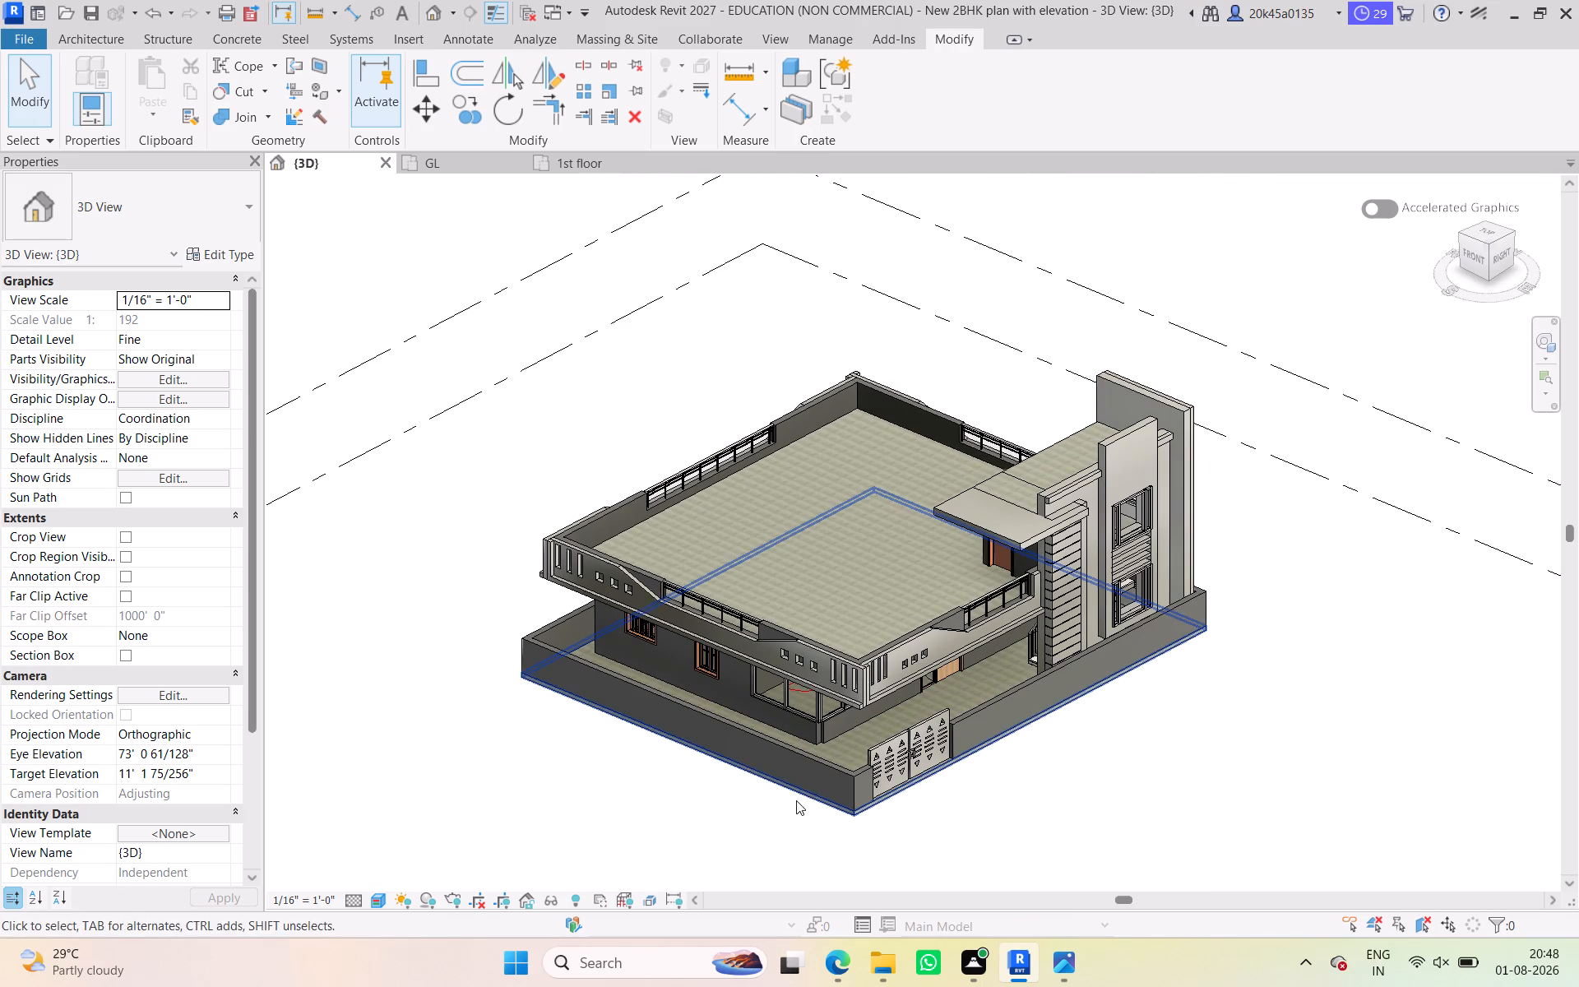
# Edit the ground slab's boundary in the GL plan, moving its kitchen-side edge outward to 4' 4 1/2" from the compound wall.
pyautogui.click(796, 798)
pyautogui.click(898, 72)
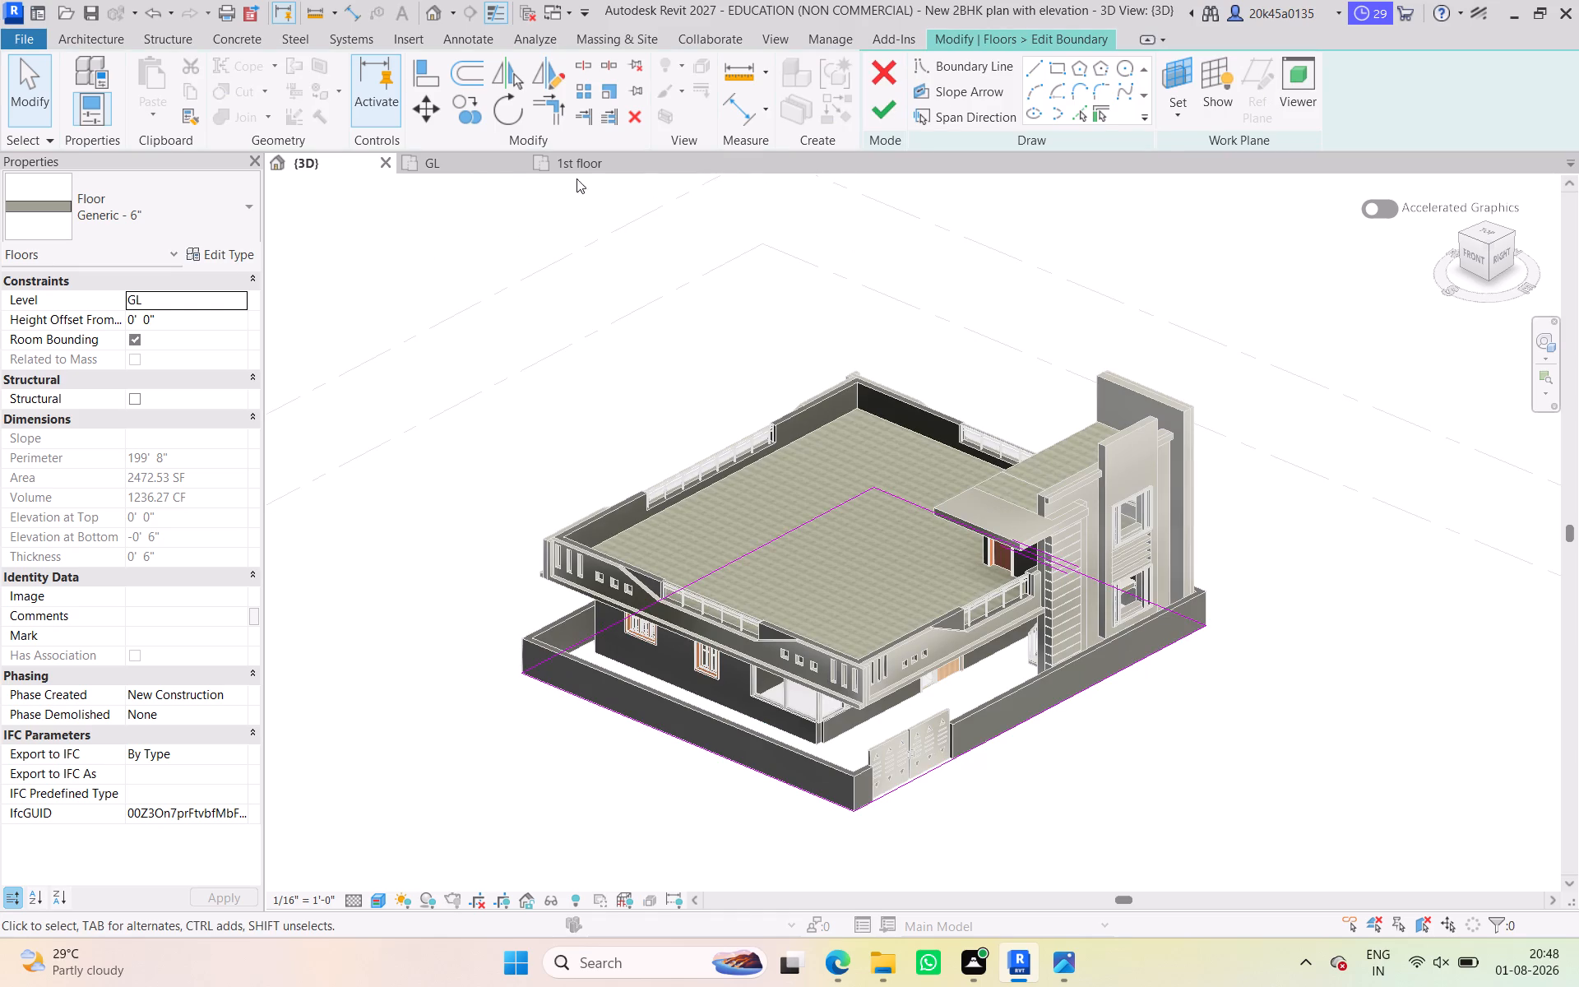
pyautogui.click(456, 166)
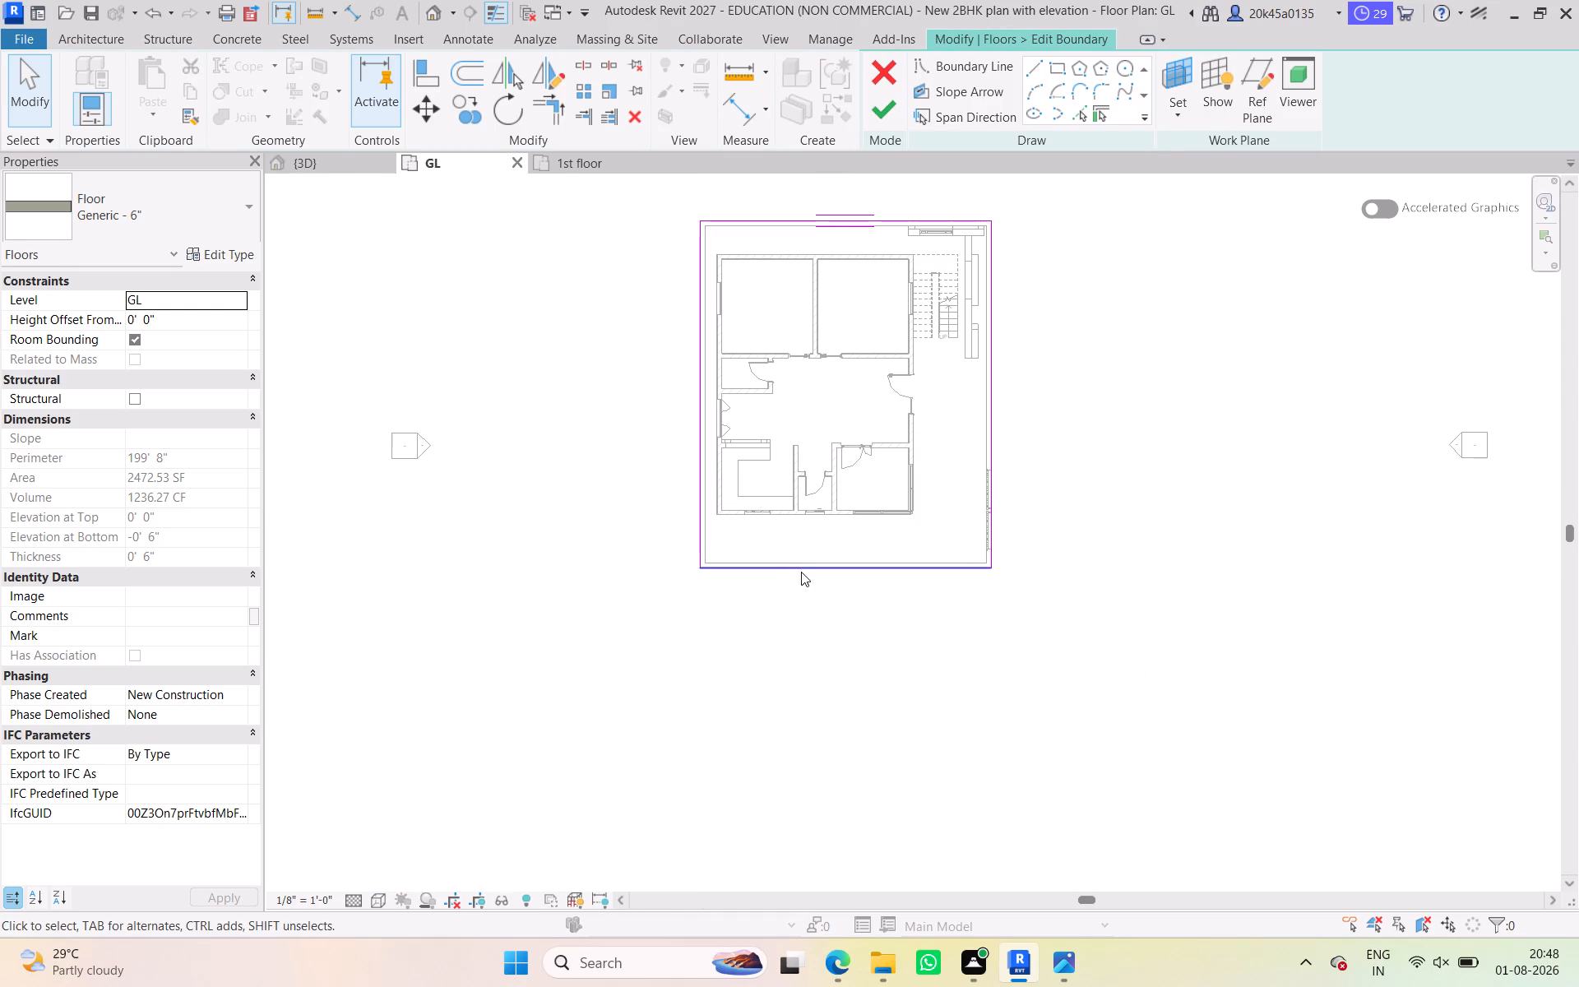
pyautogui.click(803, 573)
pyautogui.press('Down')
pyautogui.press('Down')
pyautogui.press('Down')
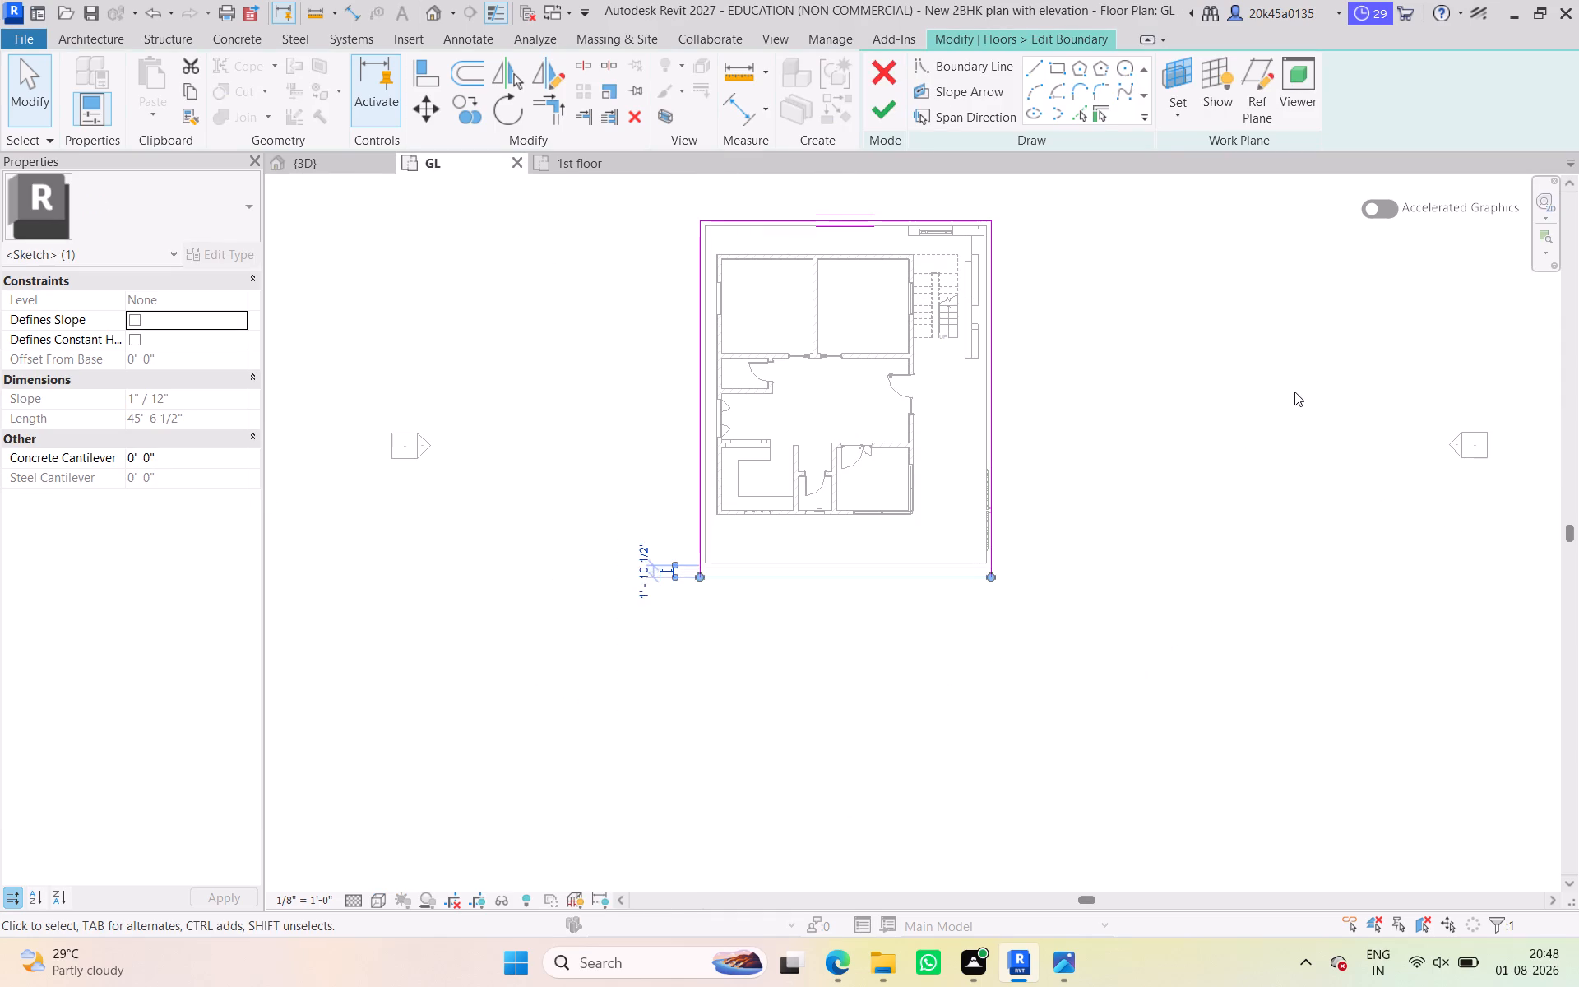
pyautogui.press('Down')
pyautogui.press('Down')
pyautogui.press('Down')
pyautogui.press('Down')
pyautogui.press('Down')
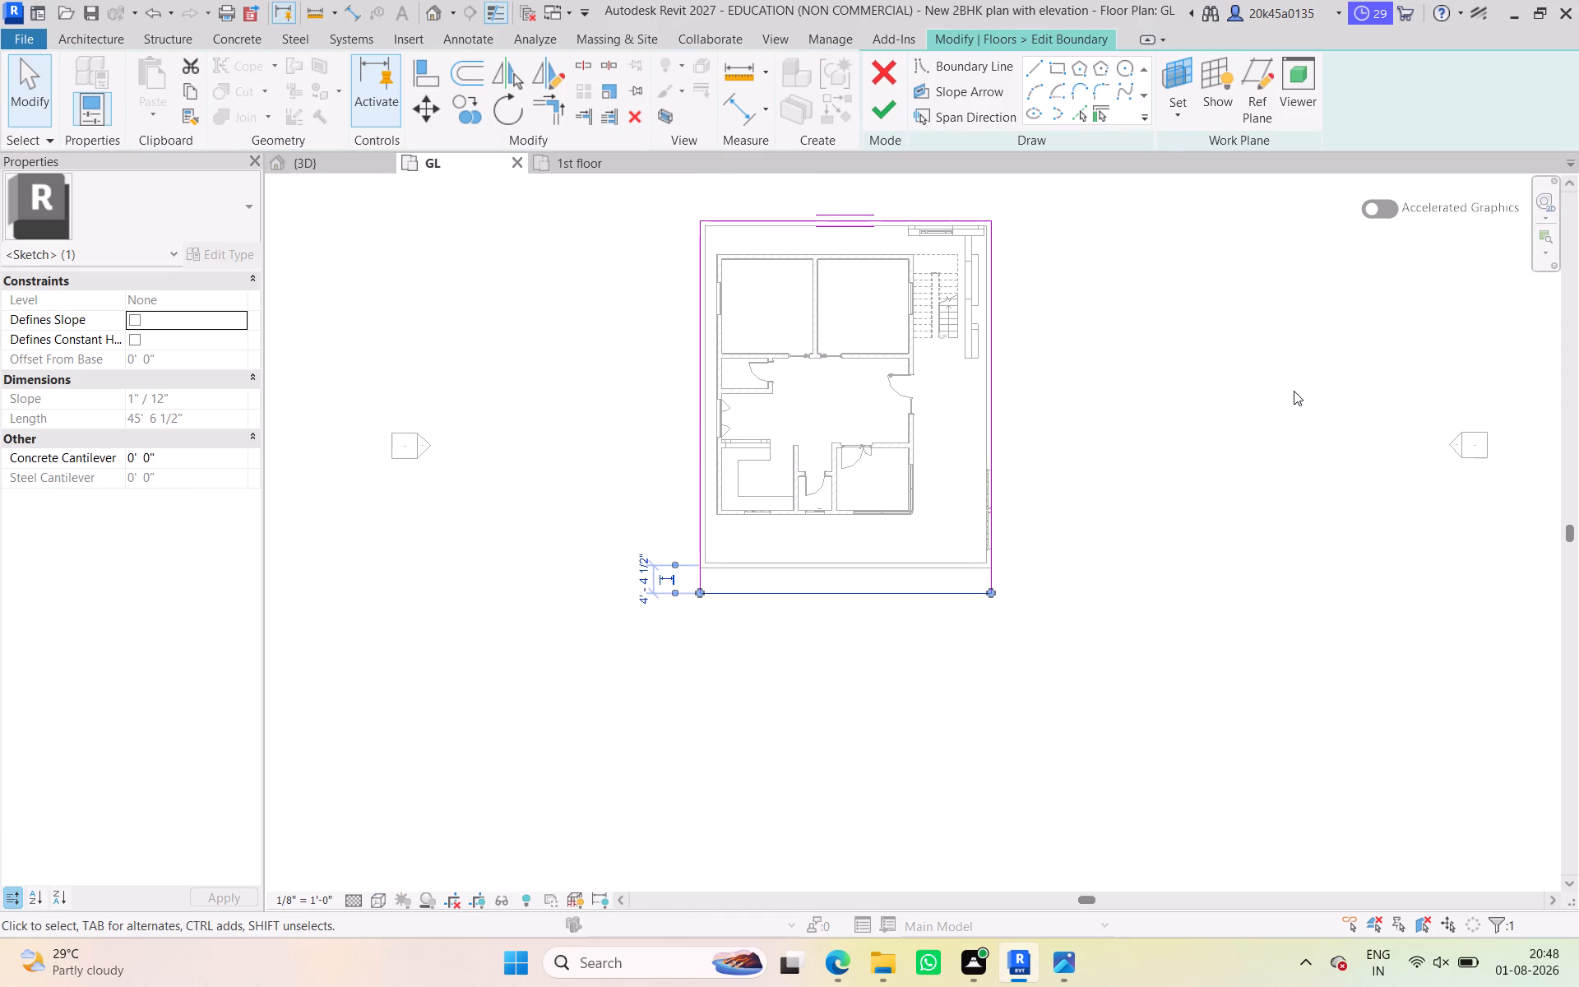
pyautogui.click(1175, 410)
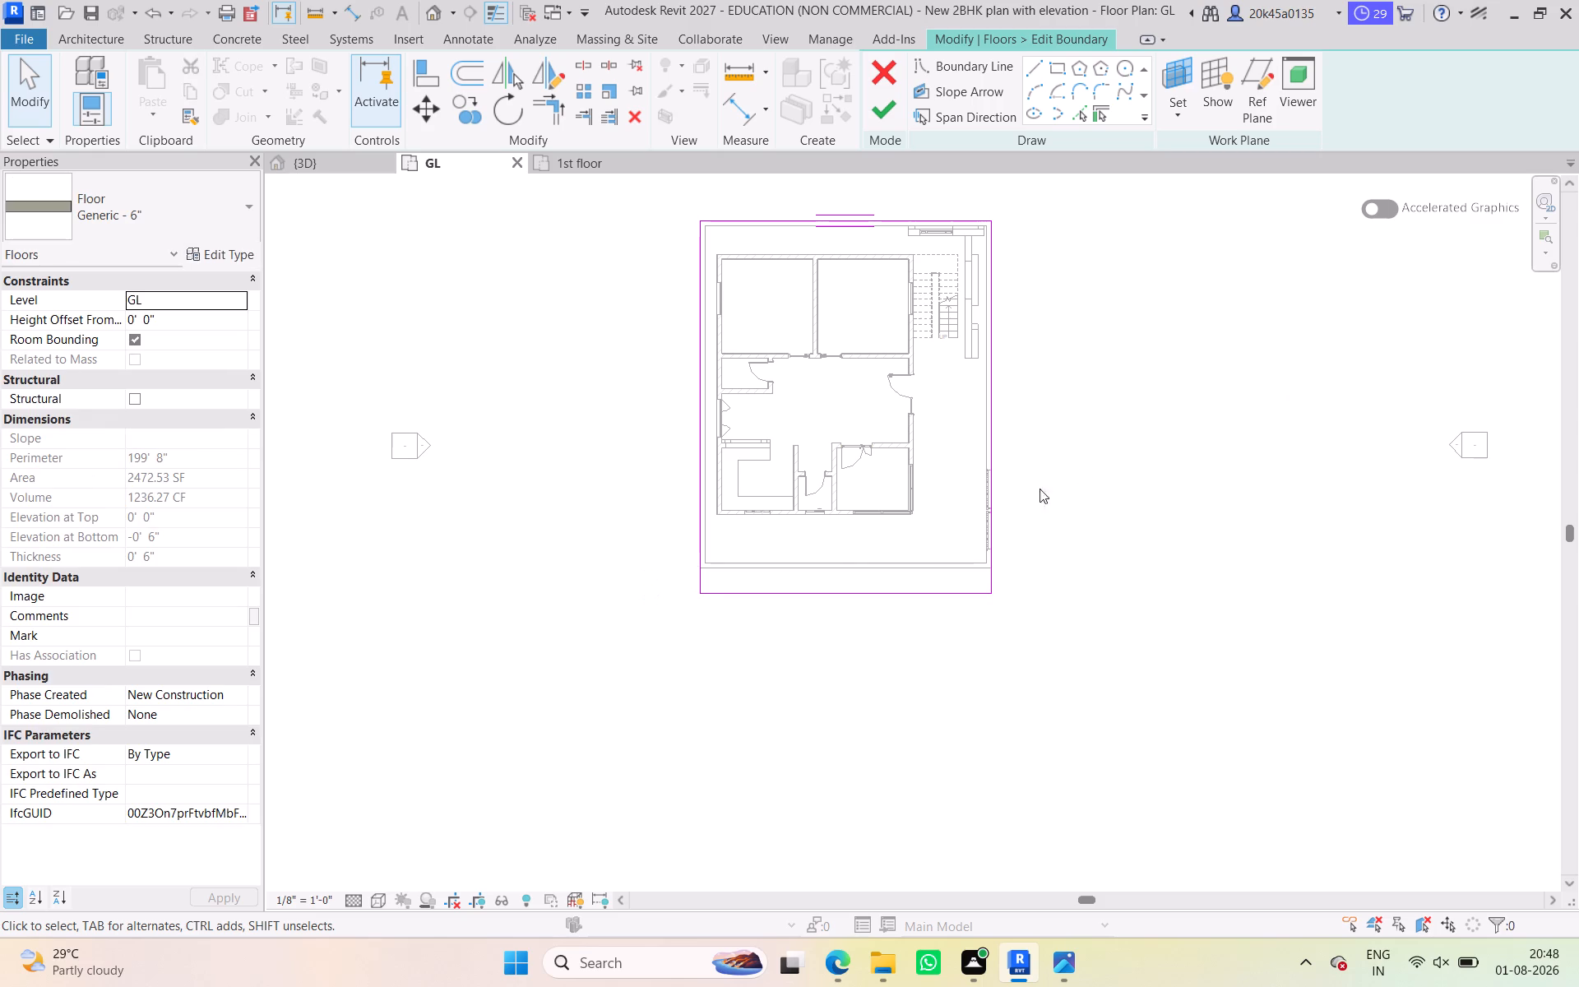
# Measure from the house's kitchen-side exterior wall to the moved slab edge with an aligned dimension, without placing it.
pyautogui.scroll(4, 850, 560)
pyautogui.moveTo(813, 560); pyautogui.dragTo(771, 560, button='middle')
pyautogui.click(752, 616)
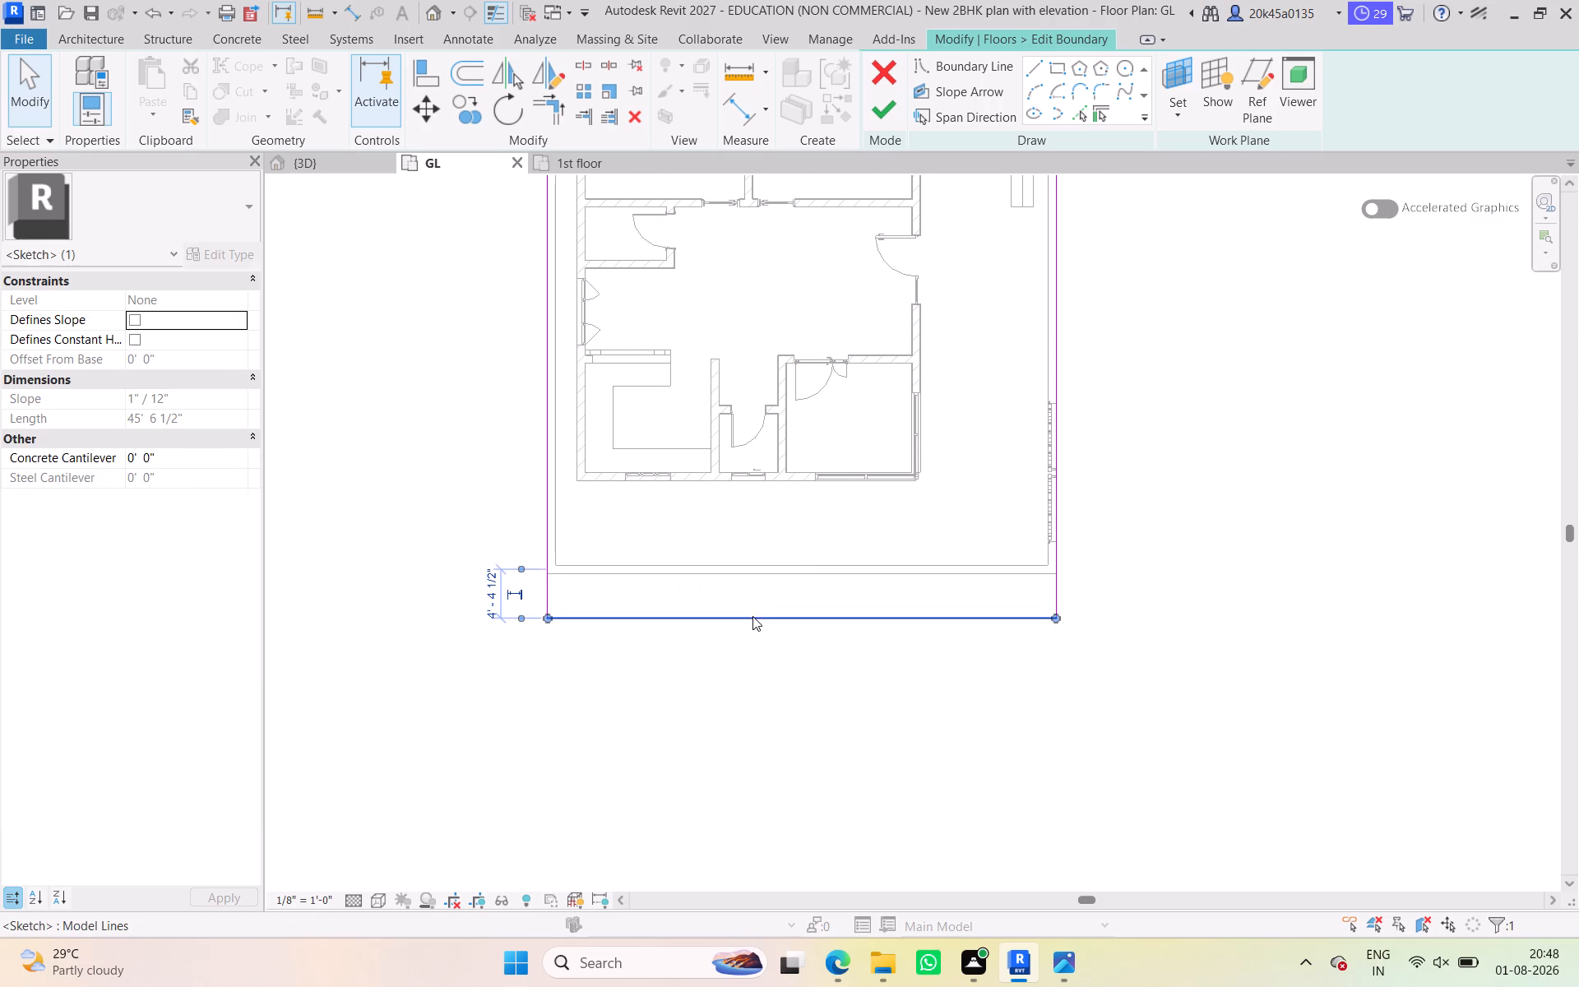
pyautogui.click(497, 512)
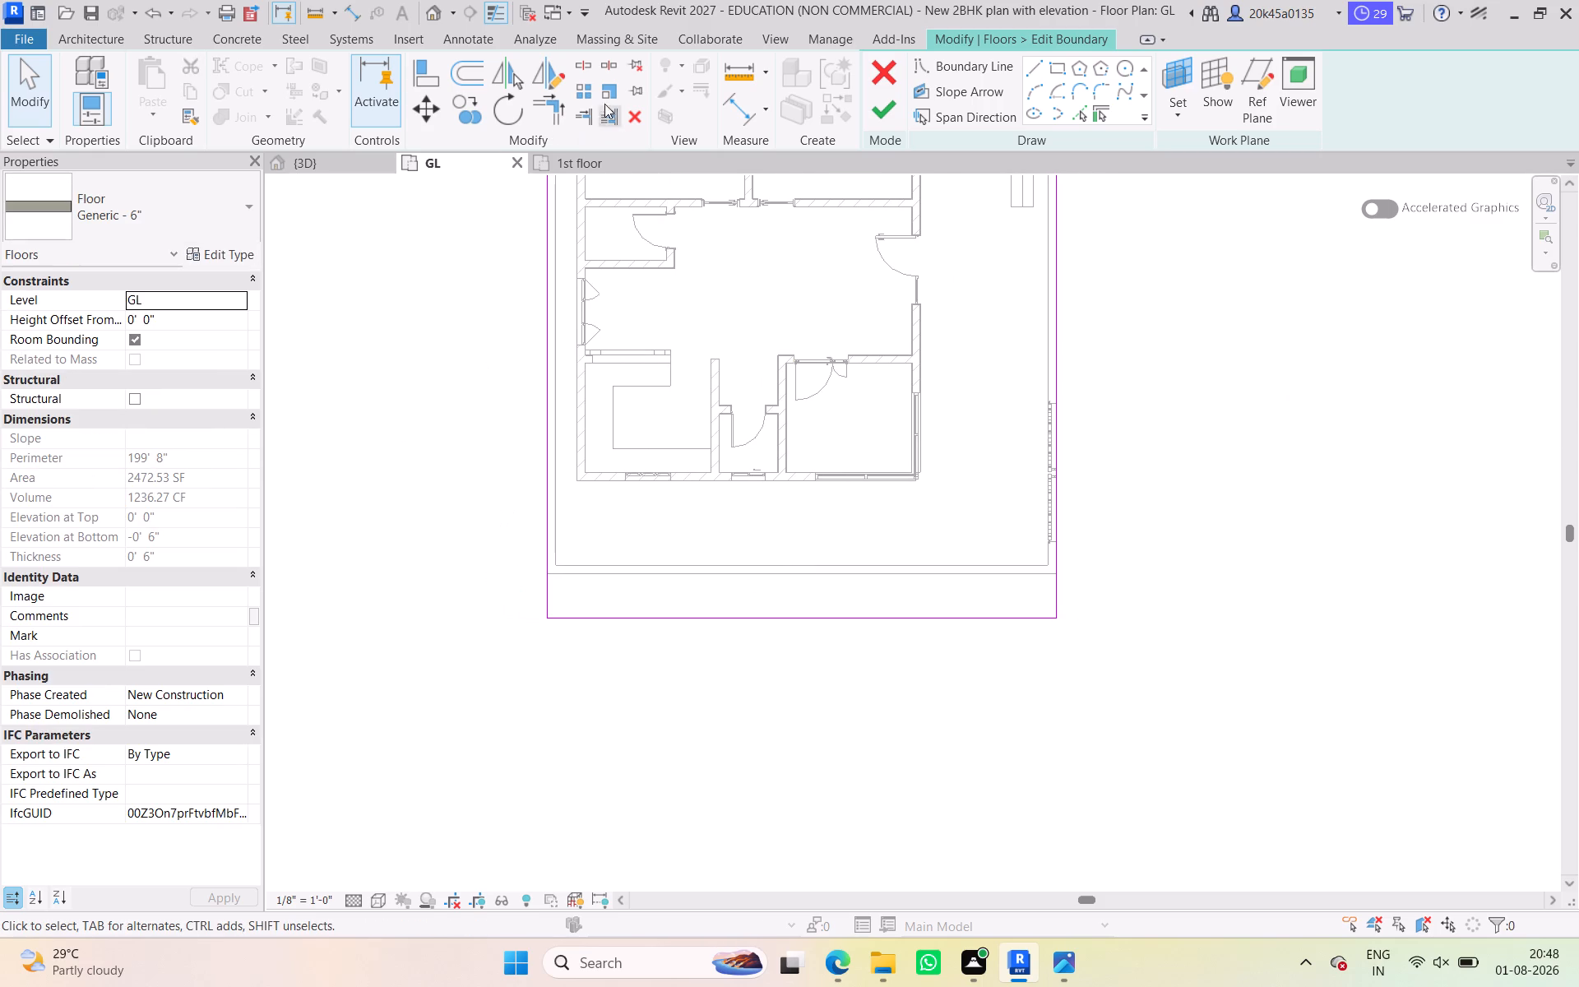
pyautogui.click(743, 118)
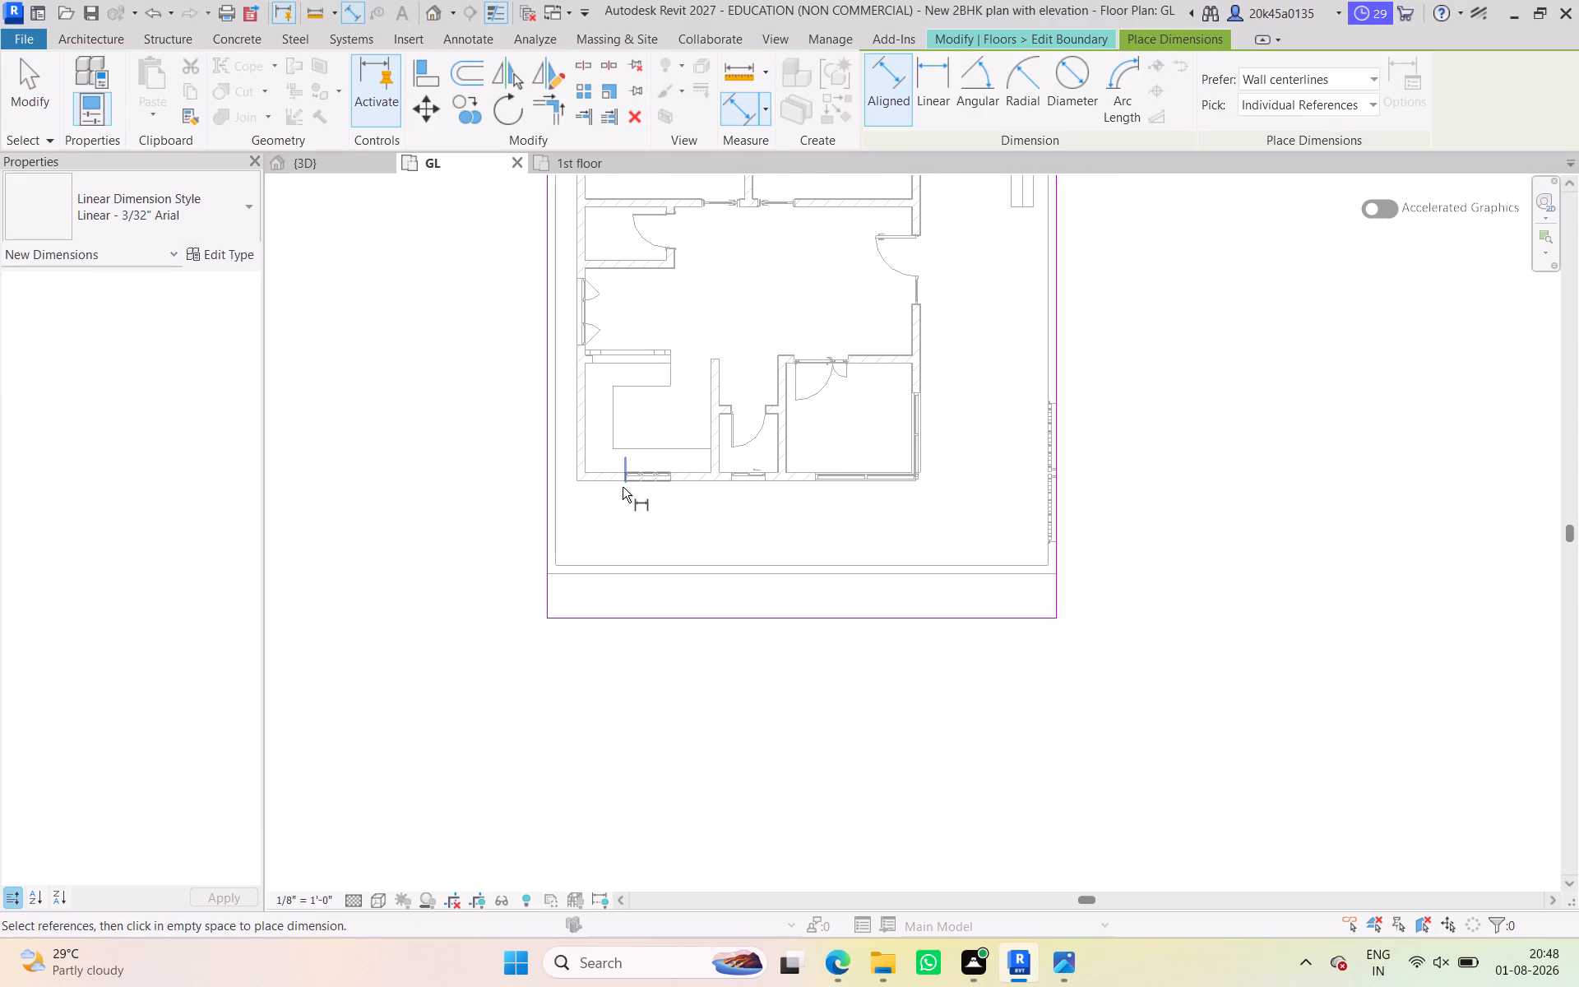
pyautogui.click(604, 481)
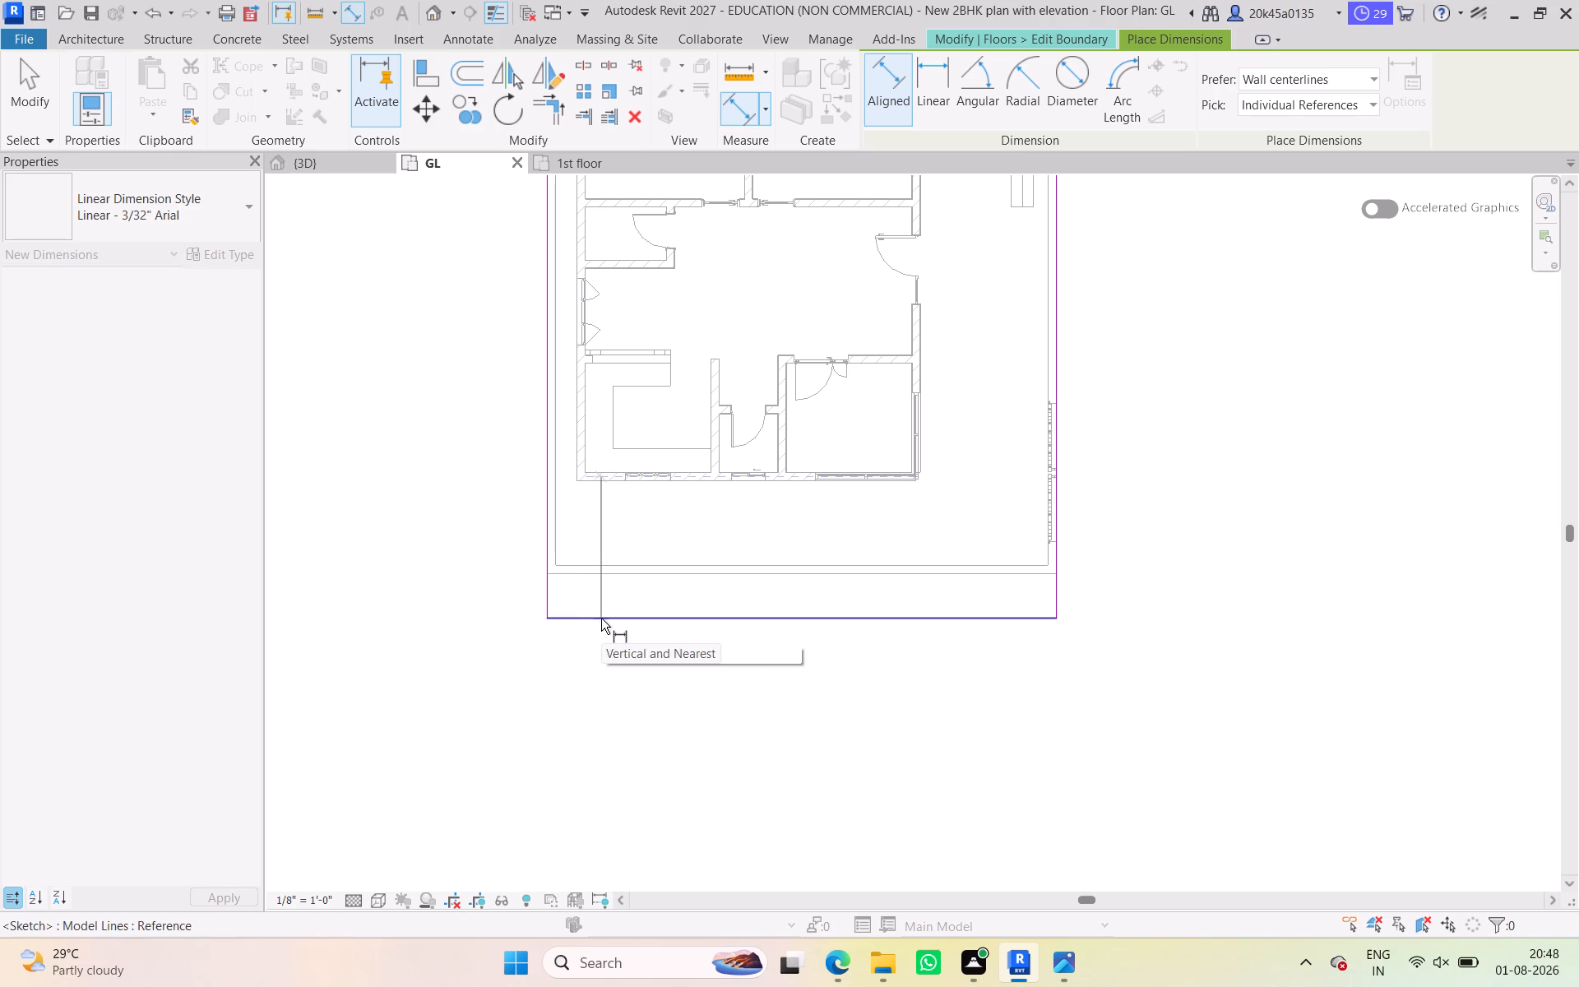
pyautogui.click(601, 619)
pyautogui.press('Escape')
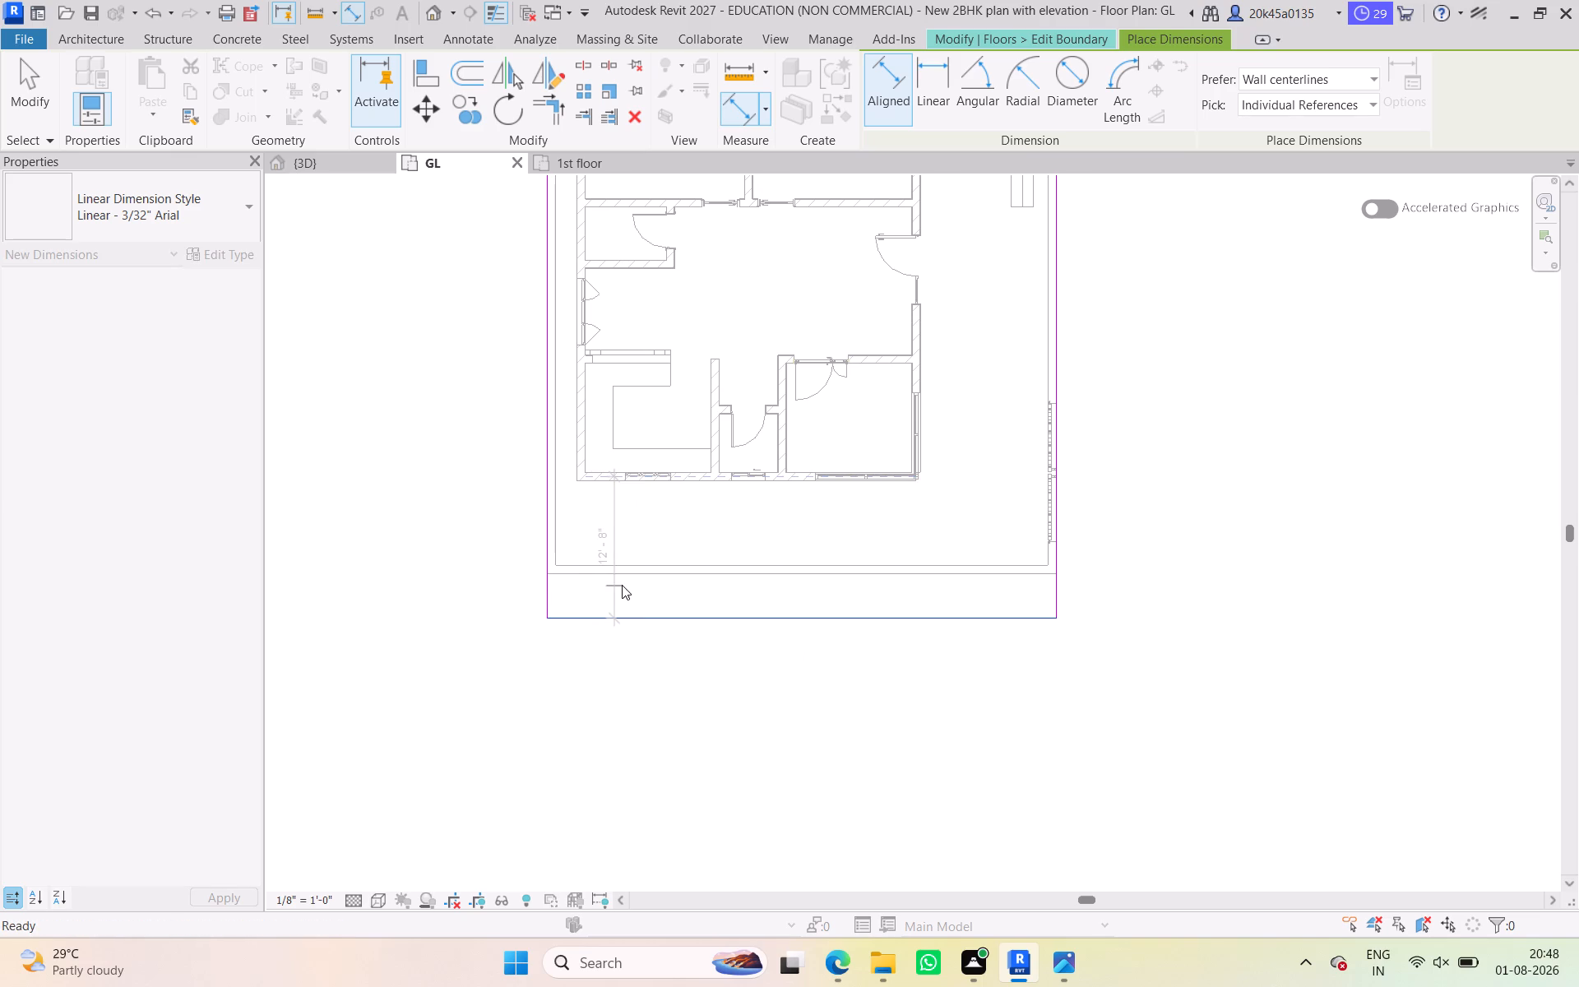
pyautogui.press('Escape')
# Pull the kitchen-side slab boundary edge back to 2' 3 1/2" from the compound wall.
pyautogui.click(598, 616)
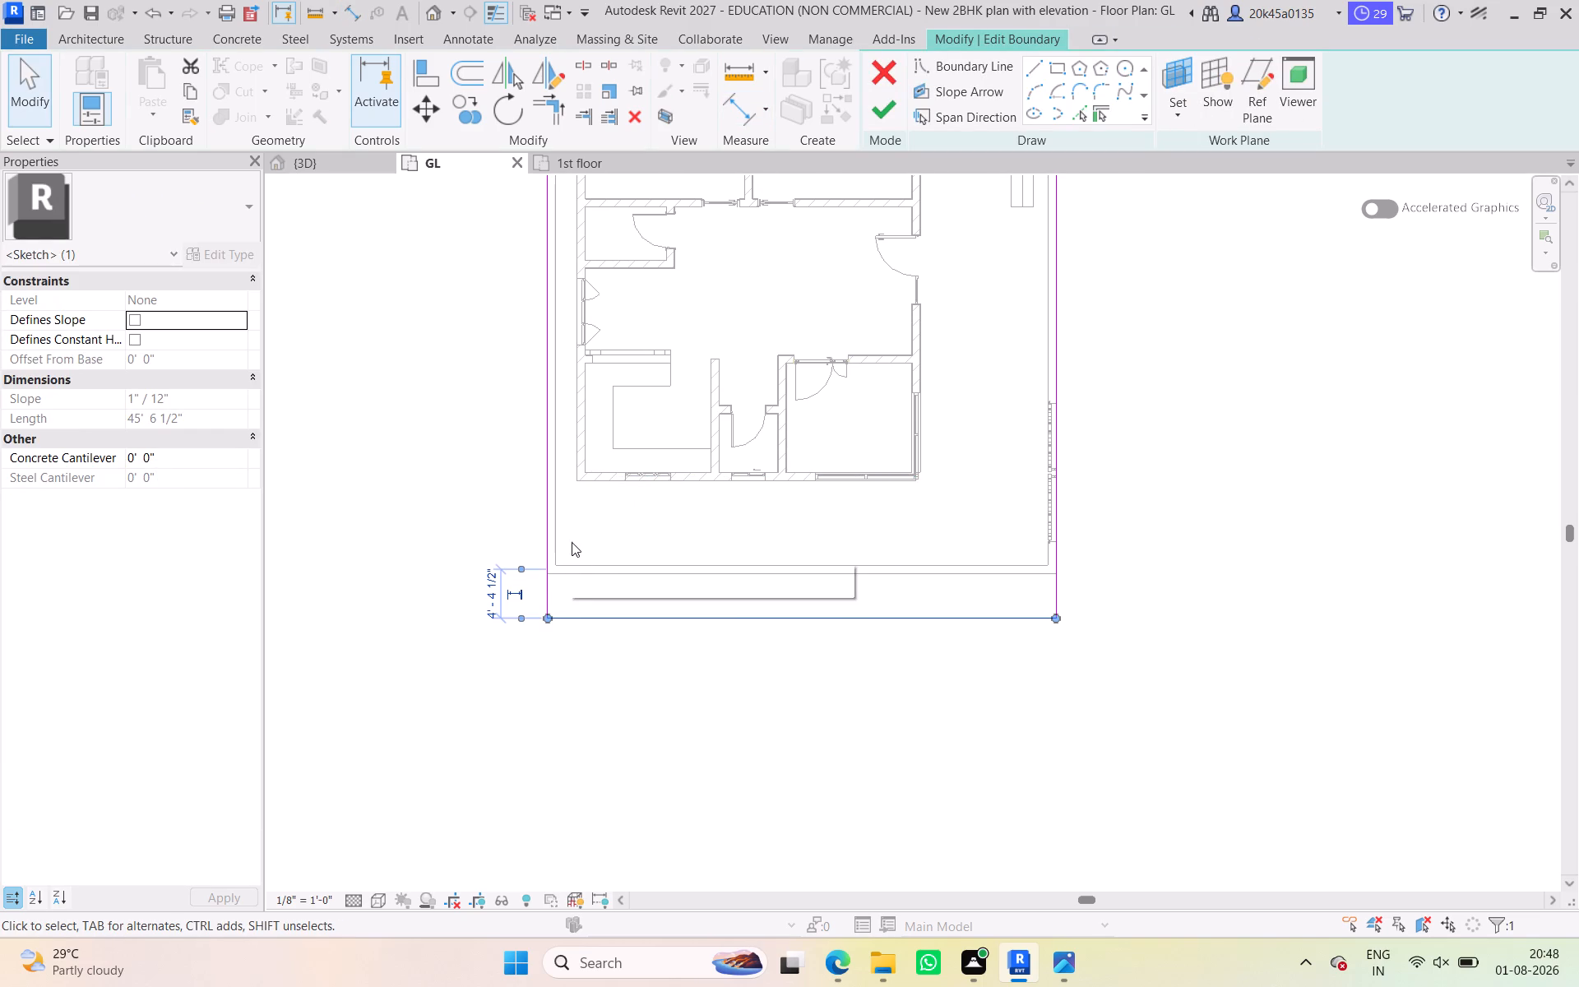
pyautogui.press('Up')
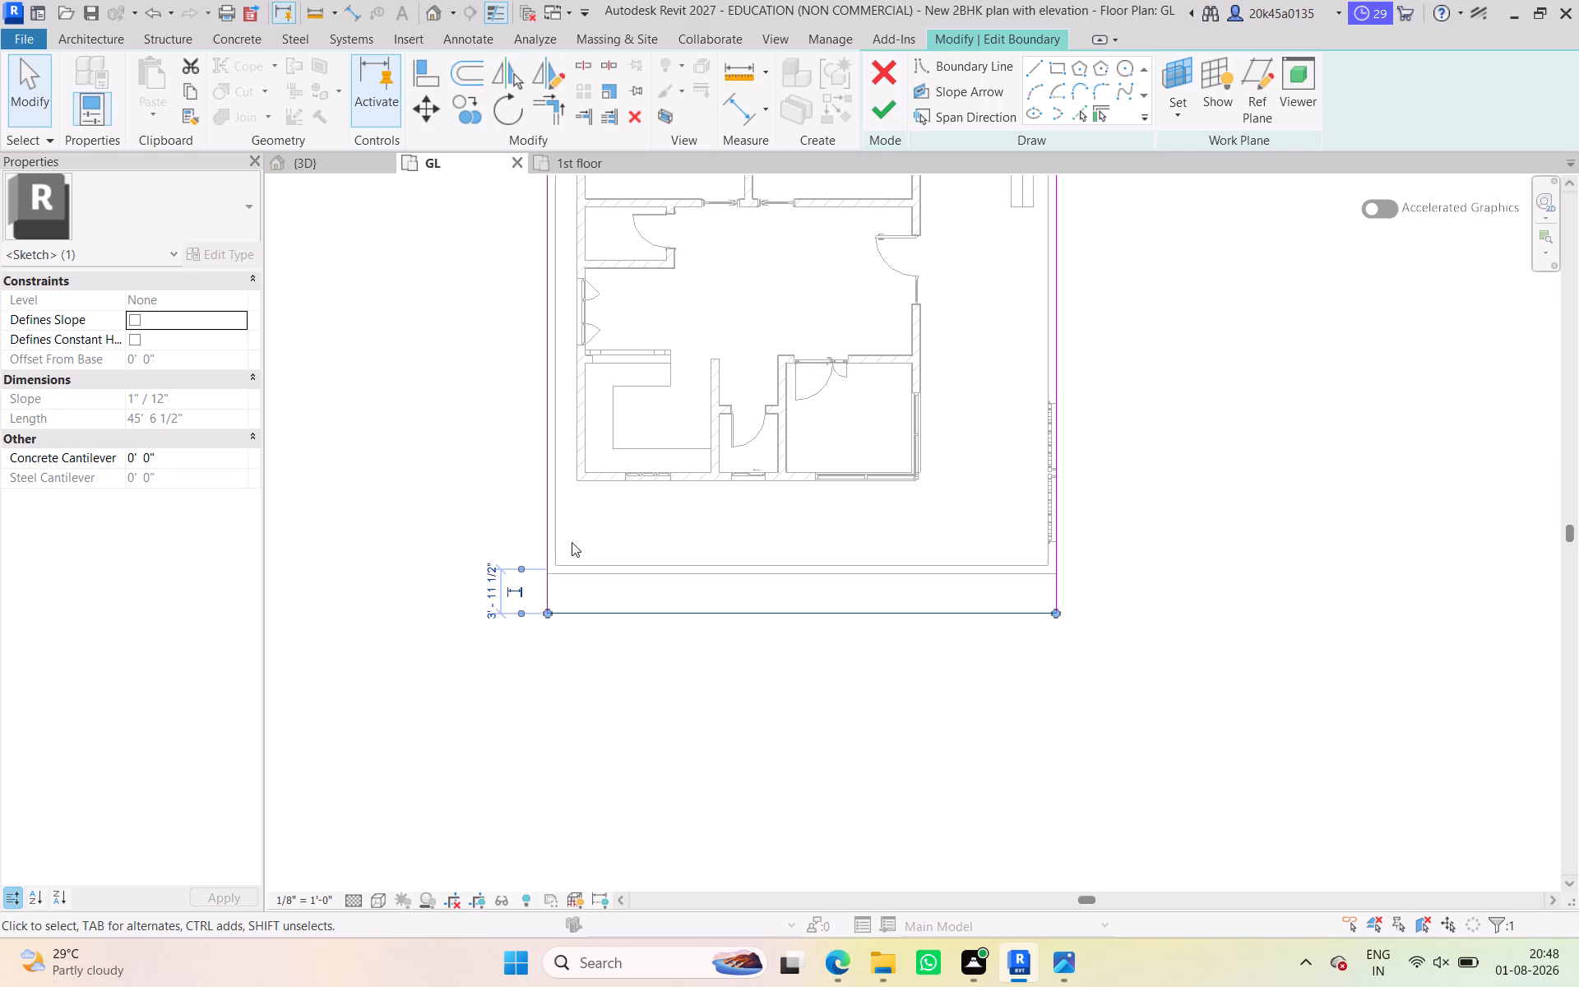
pyautogui.press('Up')
pyautogui.press('Up')
pyautogui.press('Up')
pyautogui.press('Up')
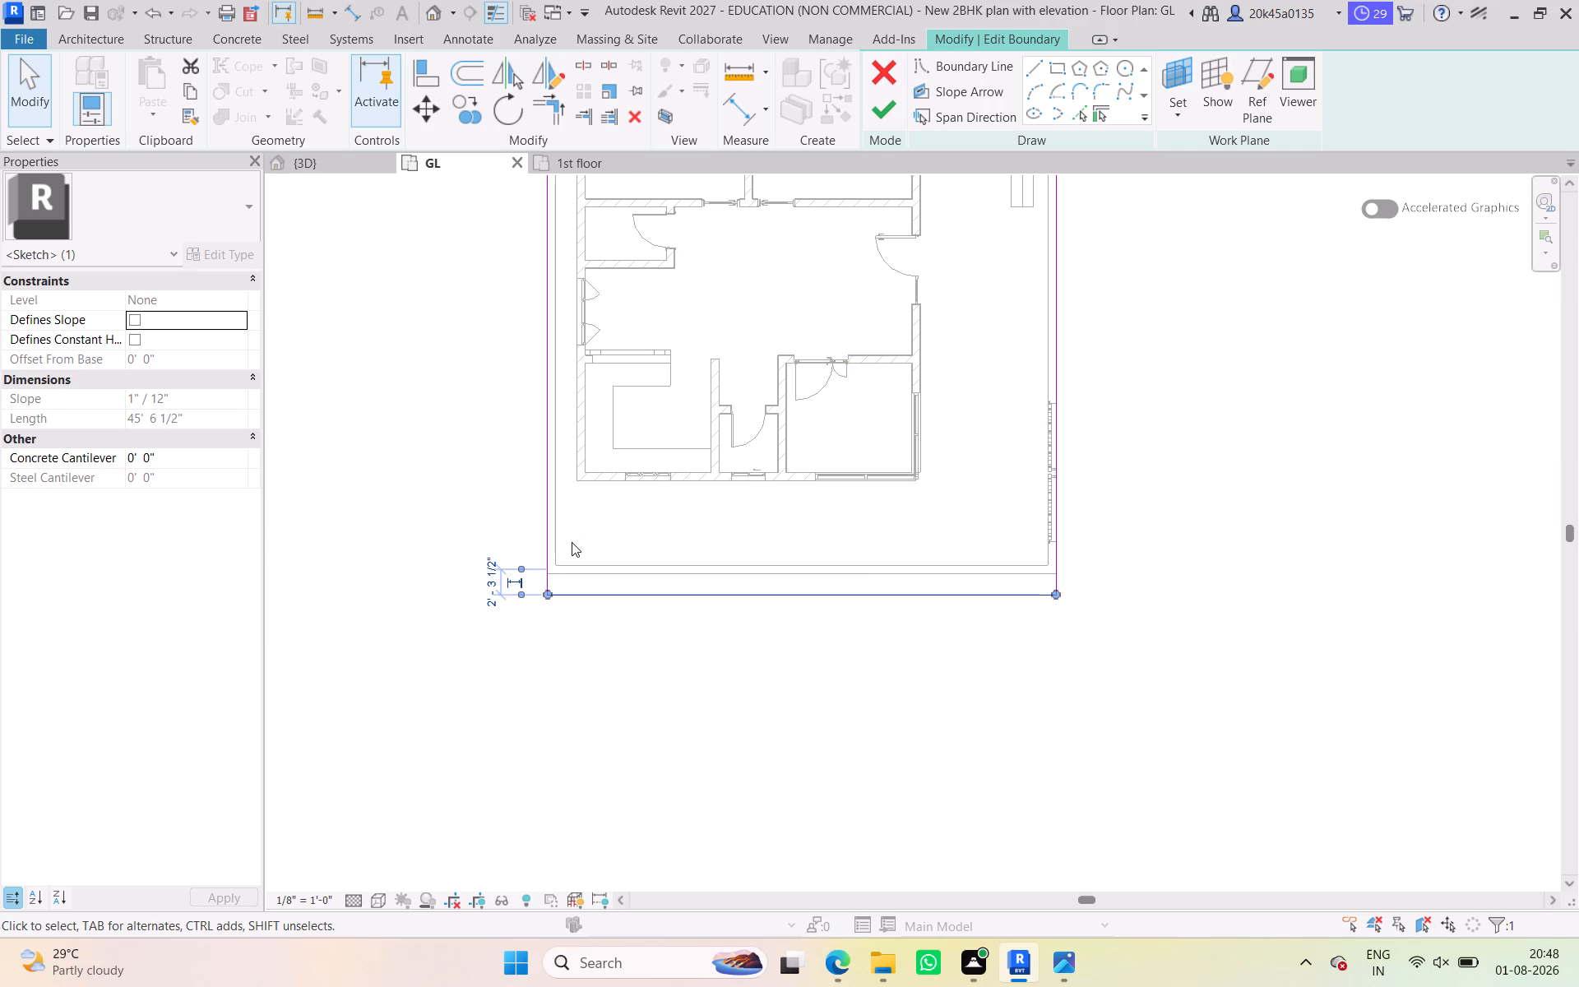
# Measure again from the kitchen-side exterior wall to the adjusted slab edge with an aligned dimension, without placing it.
pyautogui.click(732, 98)
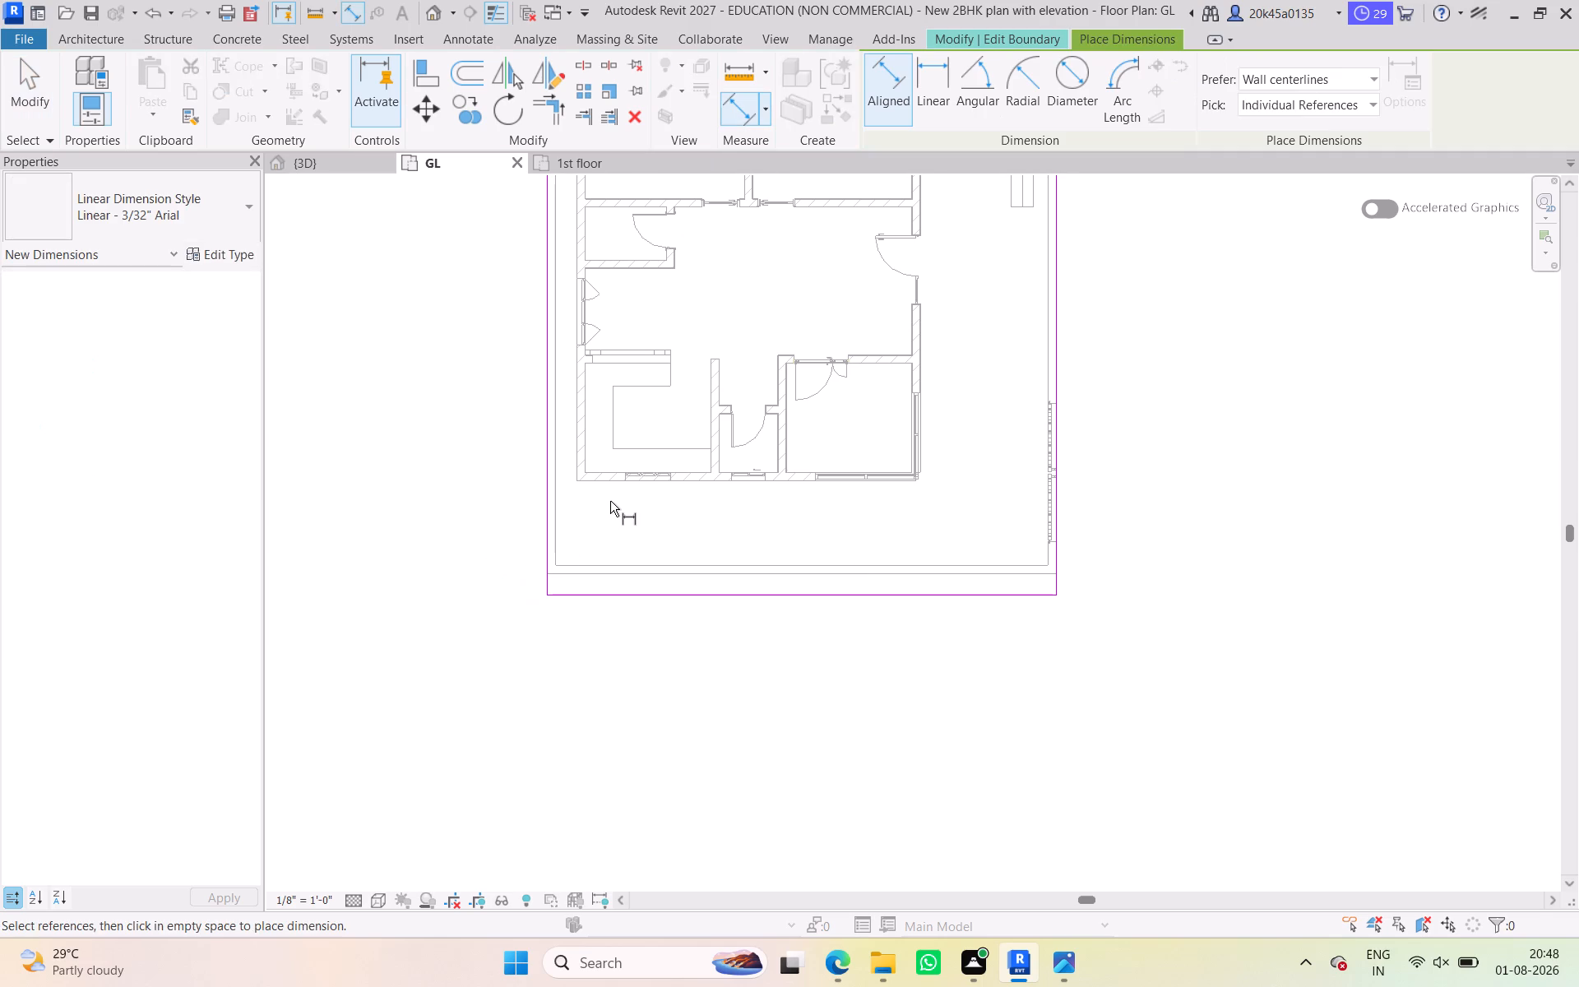
pyautogui.click(607, 481)
pyautogui.click(602, 596)
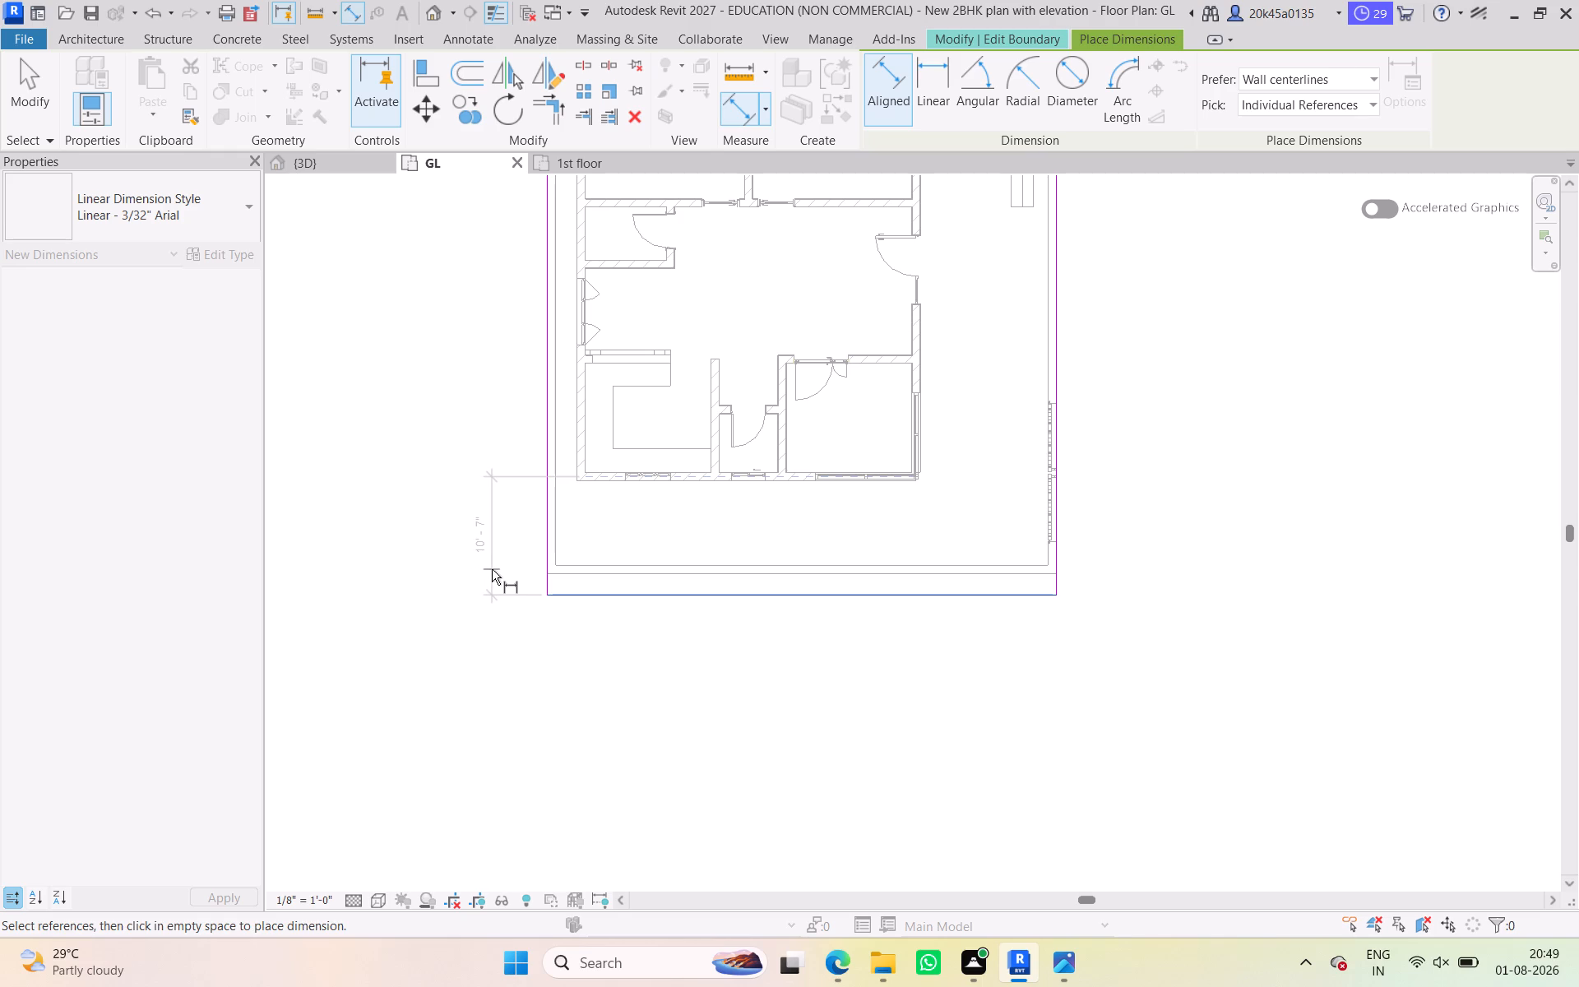
pyautogui.press('Escape')
pyautogui.press('Escape')
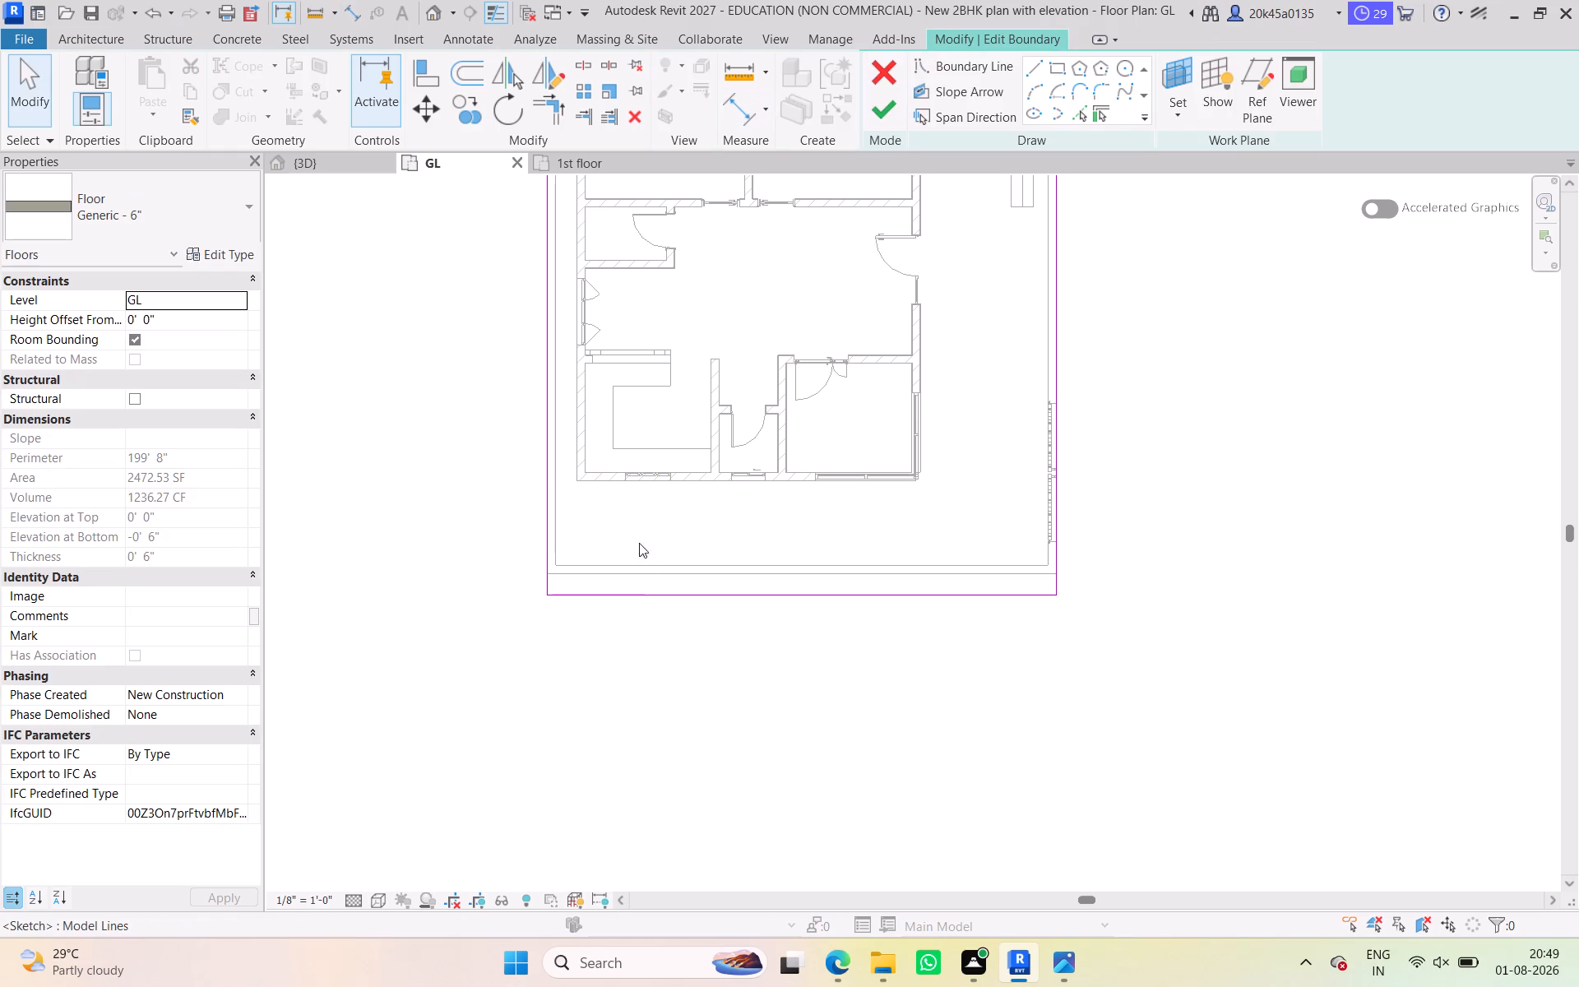
# Finish the floor boundary edit, keeping the adjusted slab outline.
pyautogui.click(875, 119)
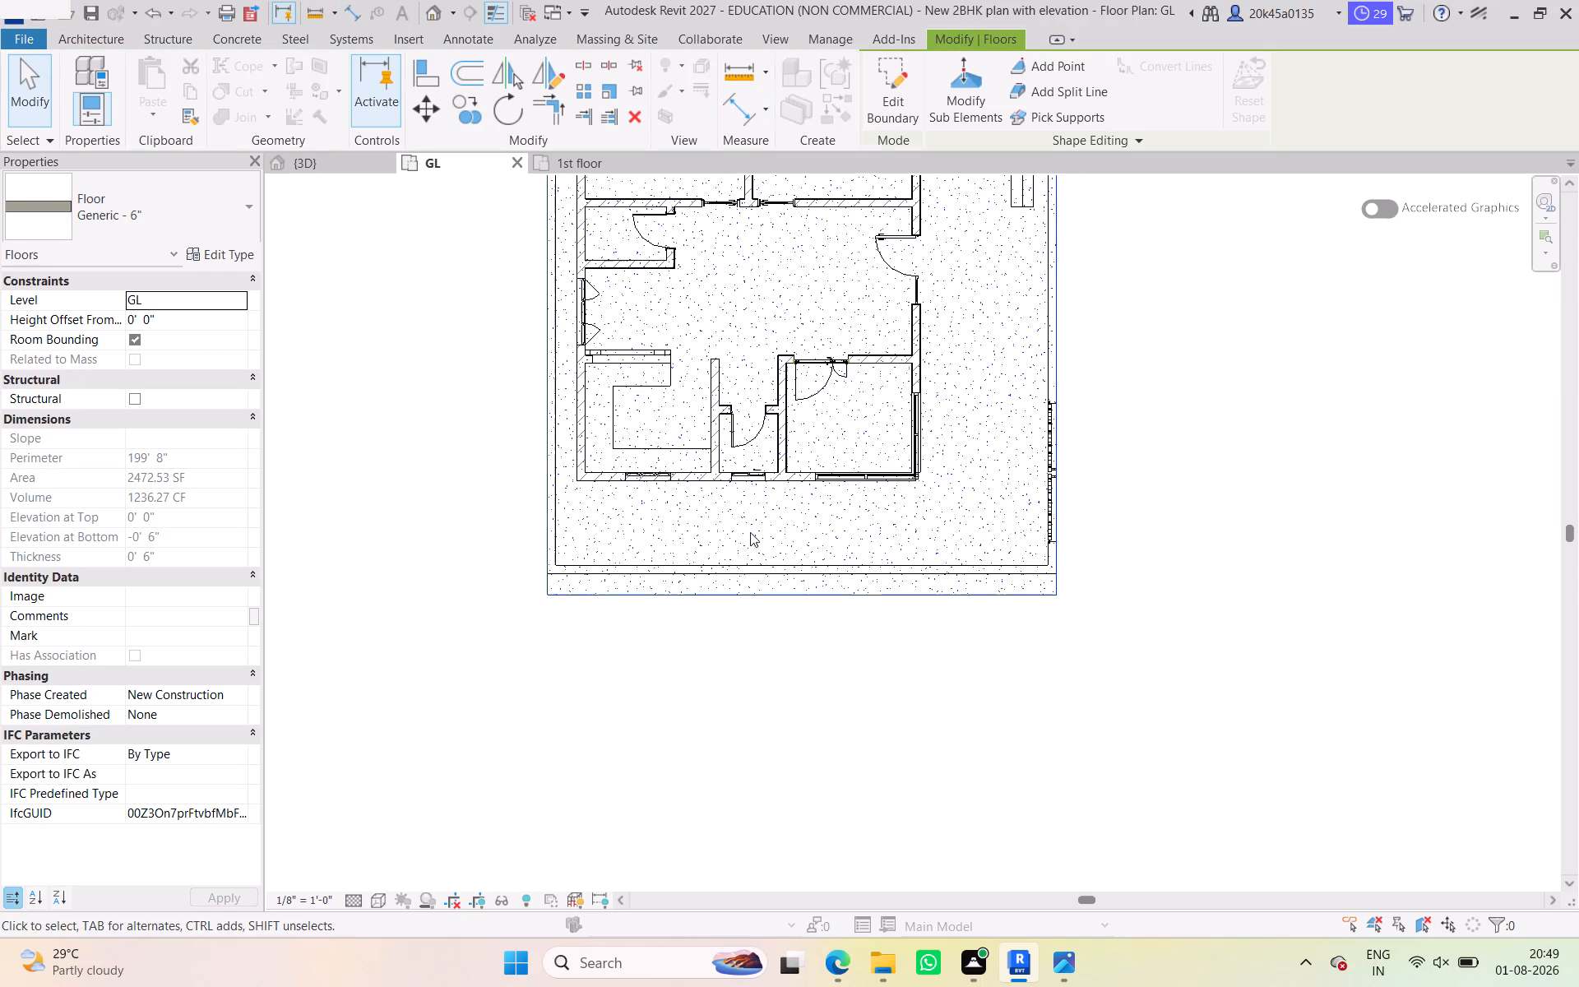
# Nudge the kitchen-side compound wall outward toward the adjusted ground slab edge so the two line up.
pyautogui.click(739, 567)
pyautogui.press('Down')
pyautogui.press('Down')
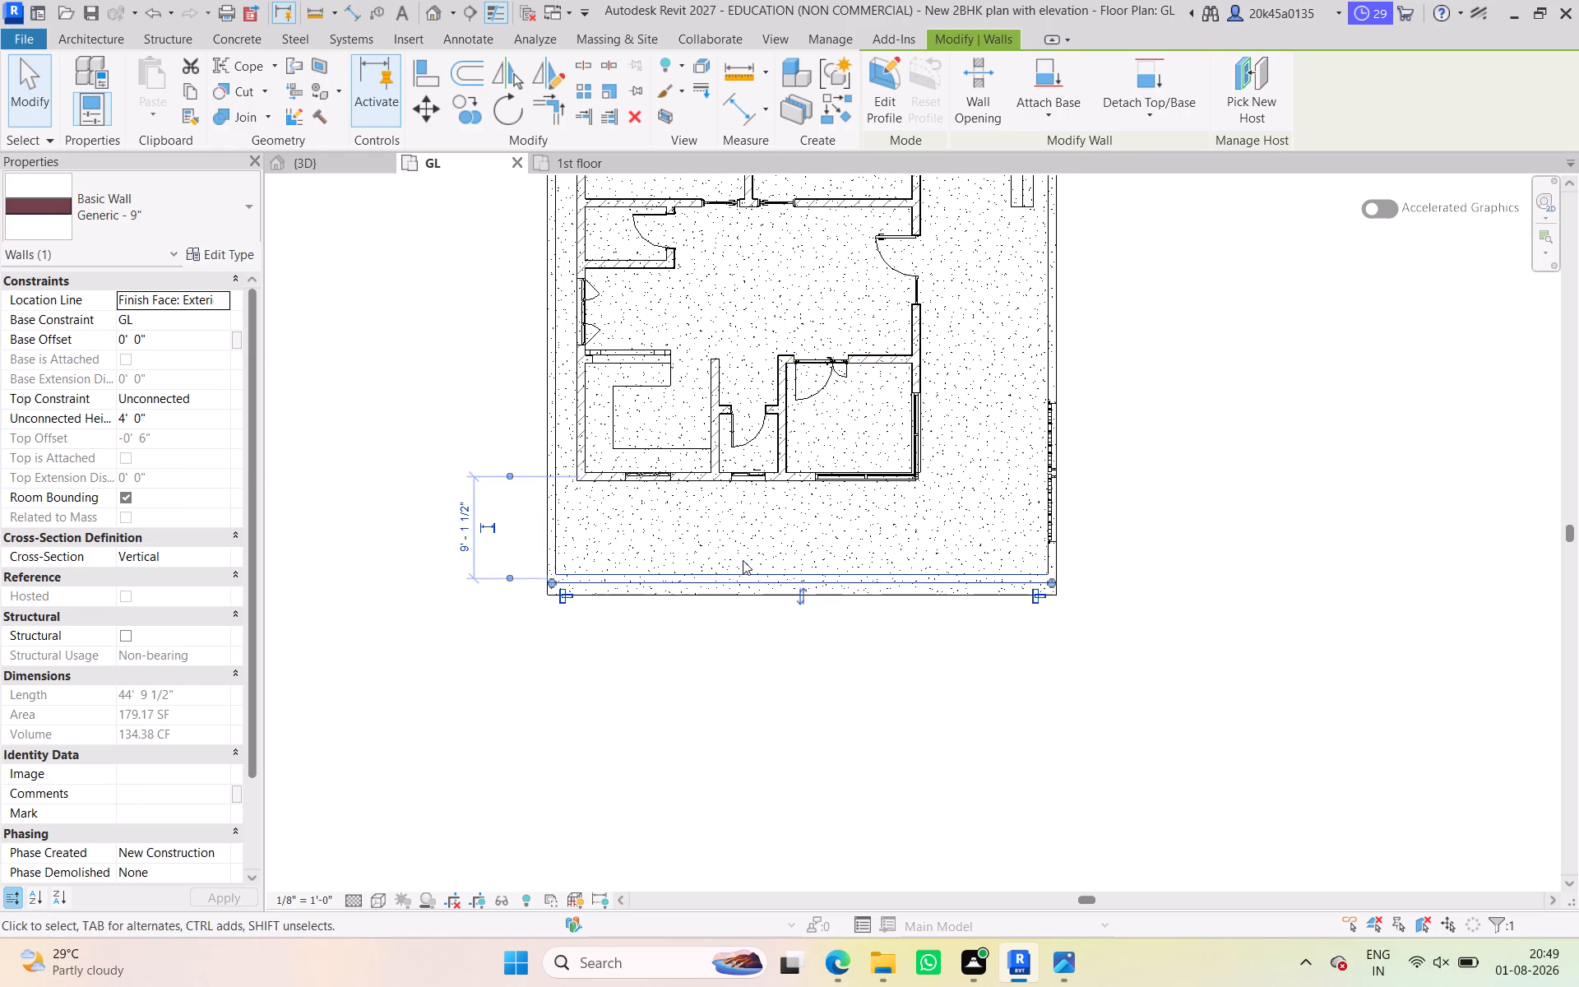
pyautogui.press('Down')
pyautogui.press('Down')
pyautogui.press('Down')
pyautogui.scroll(9, 566, 563)
pyautogui.press('Up')
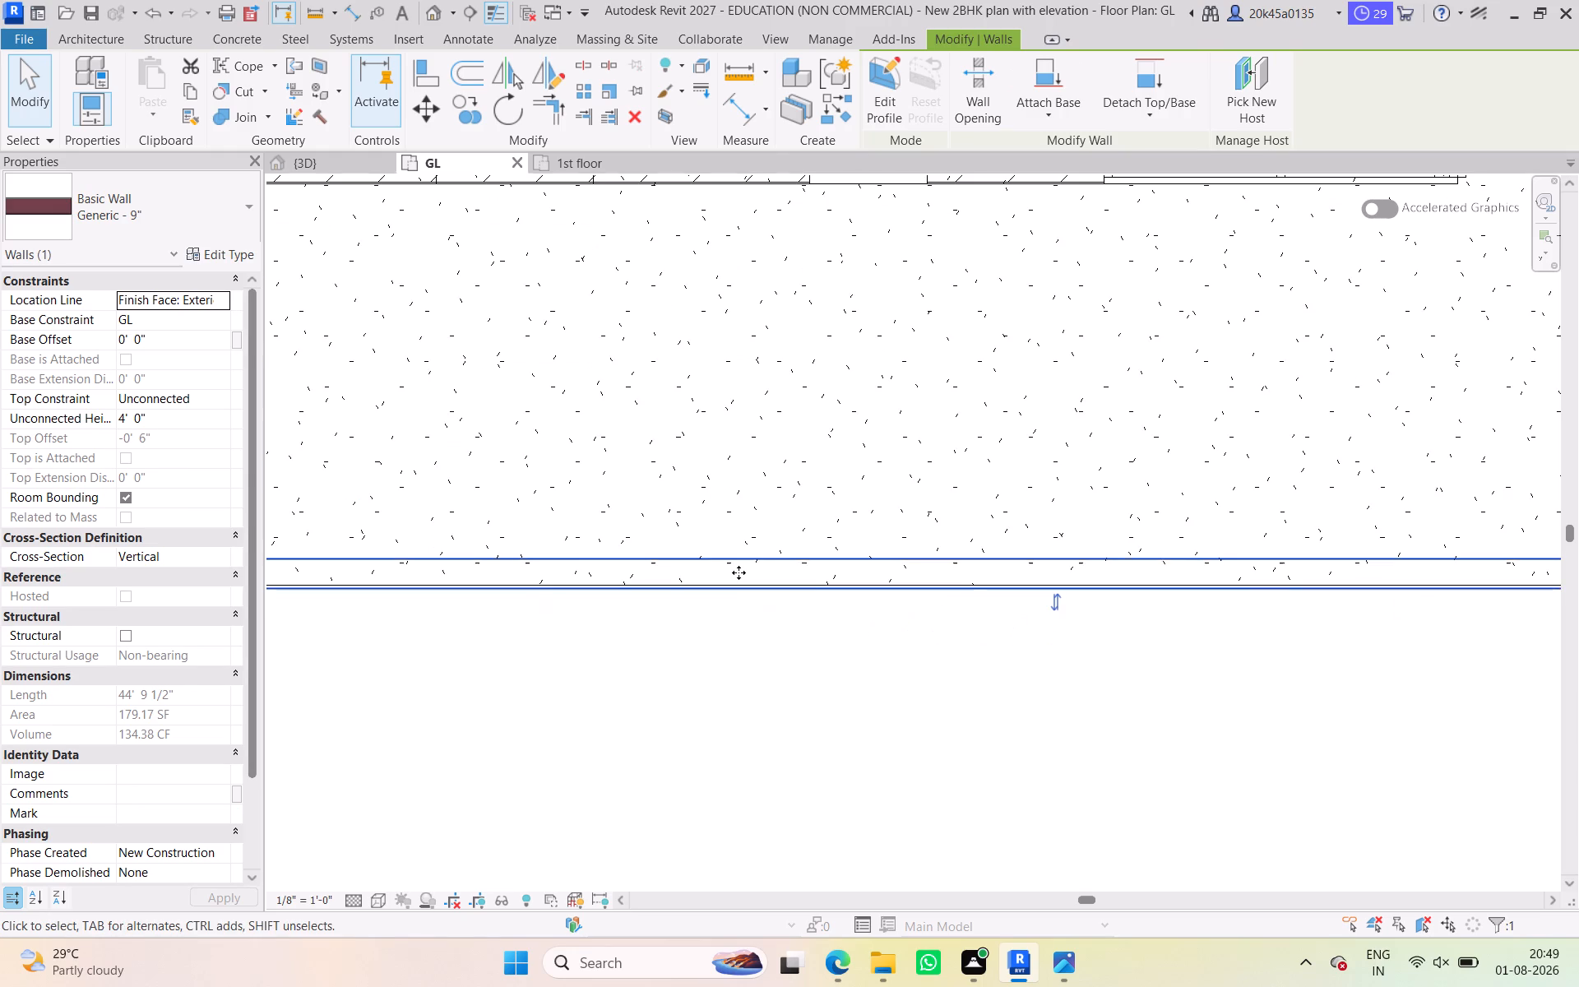
pyautogui.press('Up')
# Shorten the compound wall segment between the gate and the kitchen-side corner to about 1' 3".
pyautogui.scroll(-3, 692, 546)
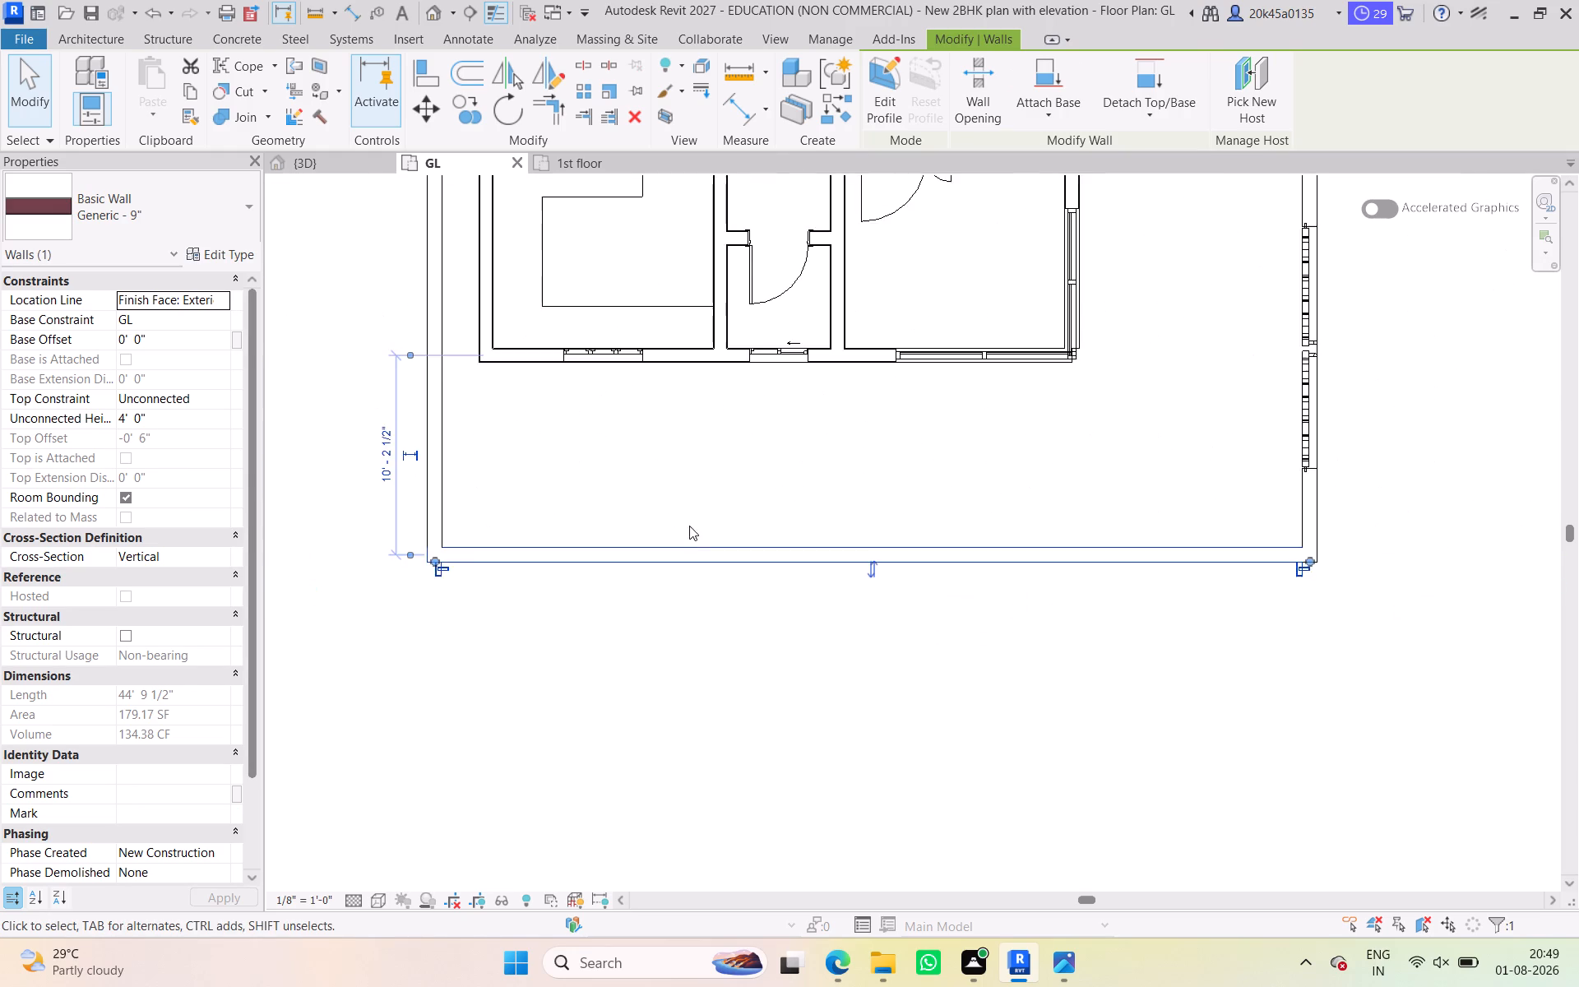
pyautogui.scroll(-5, 689, 526)
pyautogui.moveTo(689, 521); pyautogui.dragTo(276, 572, button='middle')
pyautogui.scroll(4, 559, 519)
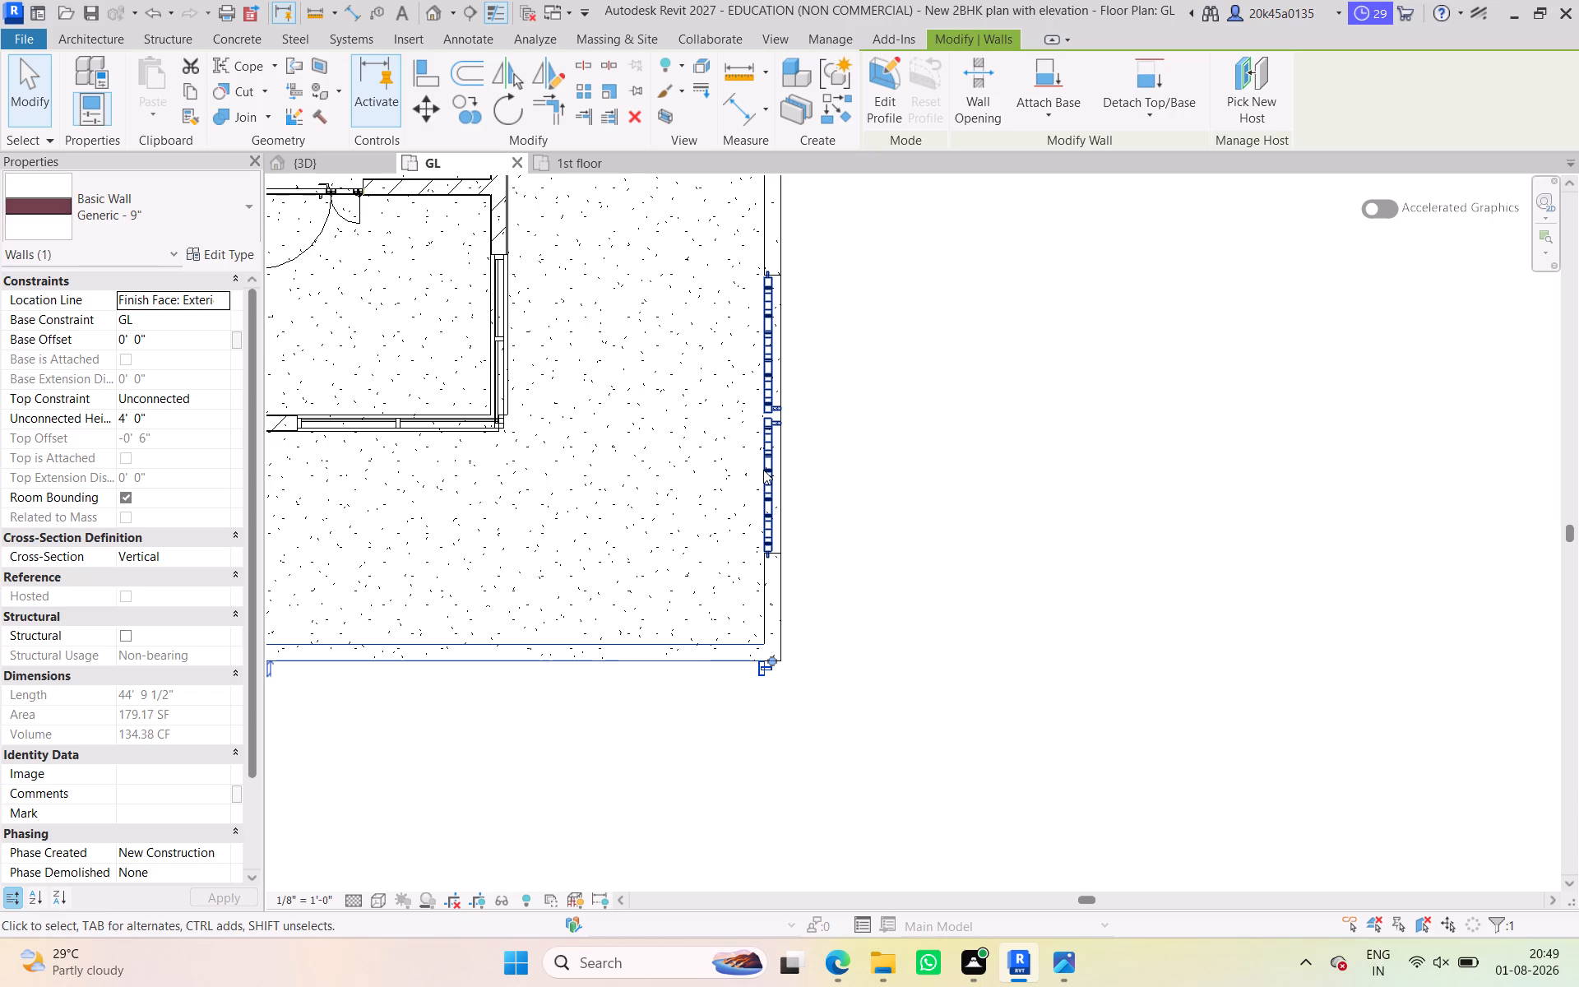
pyautogui.click(763, 470)
pyautogui.click(706, 587)
pyautogui.click(762, 582)
pyautogui.scroll(4, 779, 558)
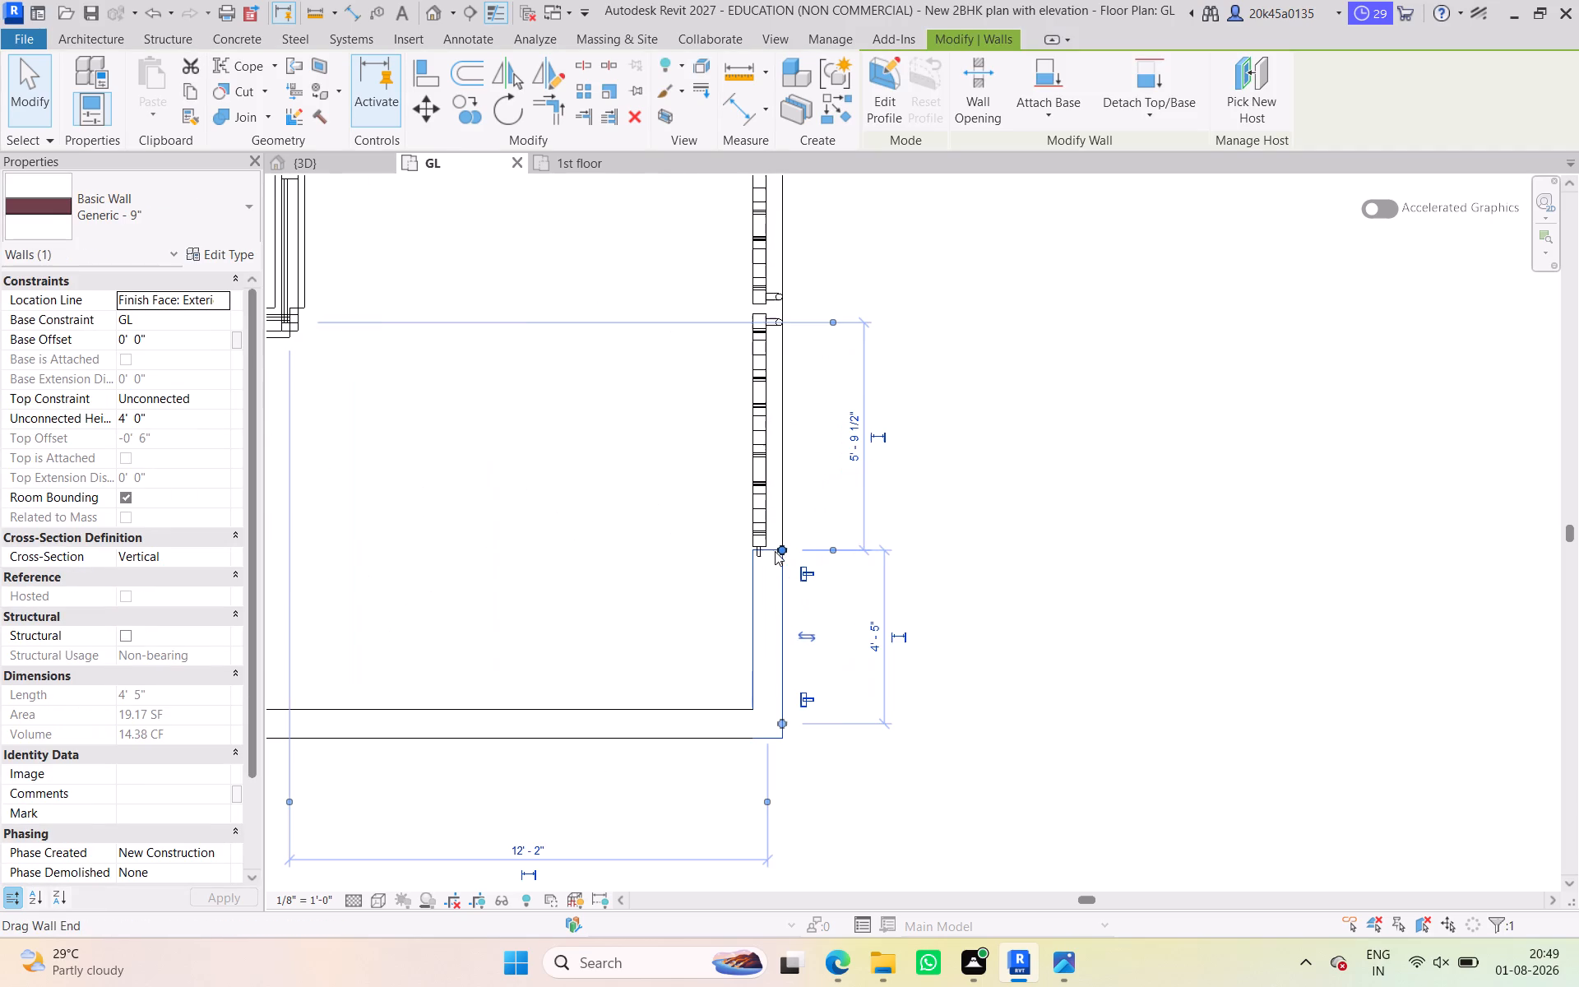
pyautogui.moveTo(780, 546); pyautogui.dragTo(776, 666)
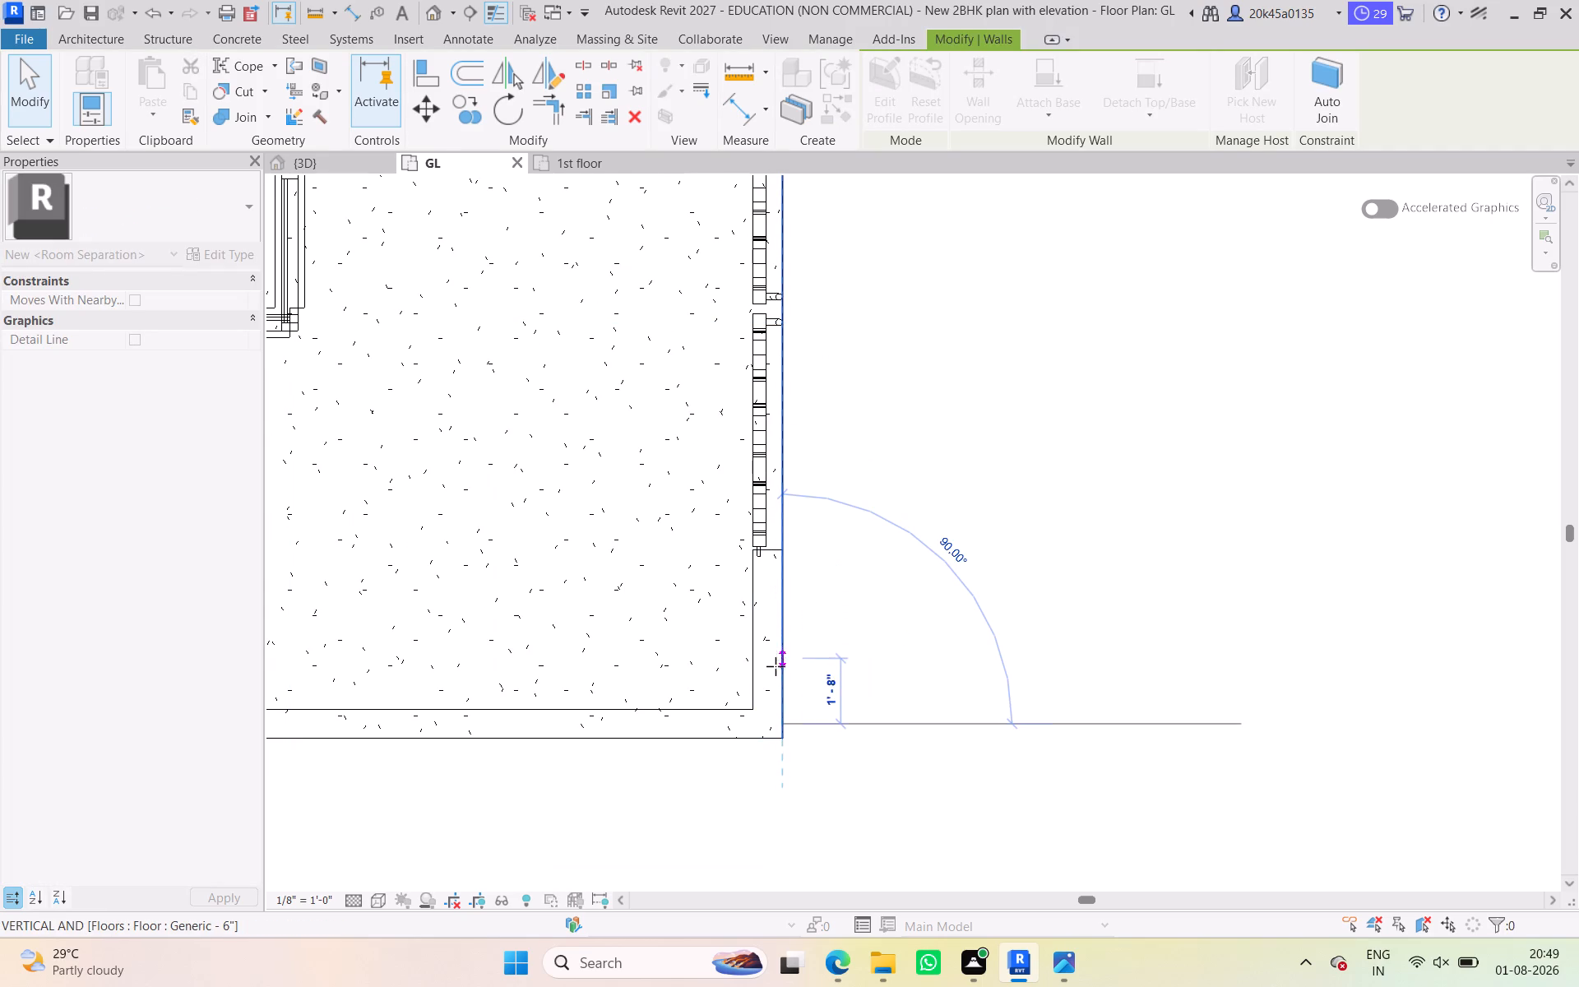
pyautogui.moveTo(776, 666); pyautogui.dragTo(776, 675)
# Shift the gate along the compound wall line toward the kitchen-side corner until it meets the shortened wall segment.
pyautogui.scroll(-2, 767, 599)
pyautogui.moveTo(770, 614); pyautogui.dragTo(774, 670, button='middle')
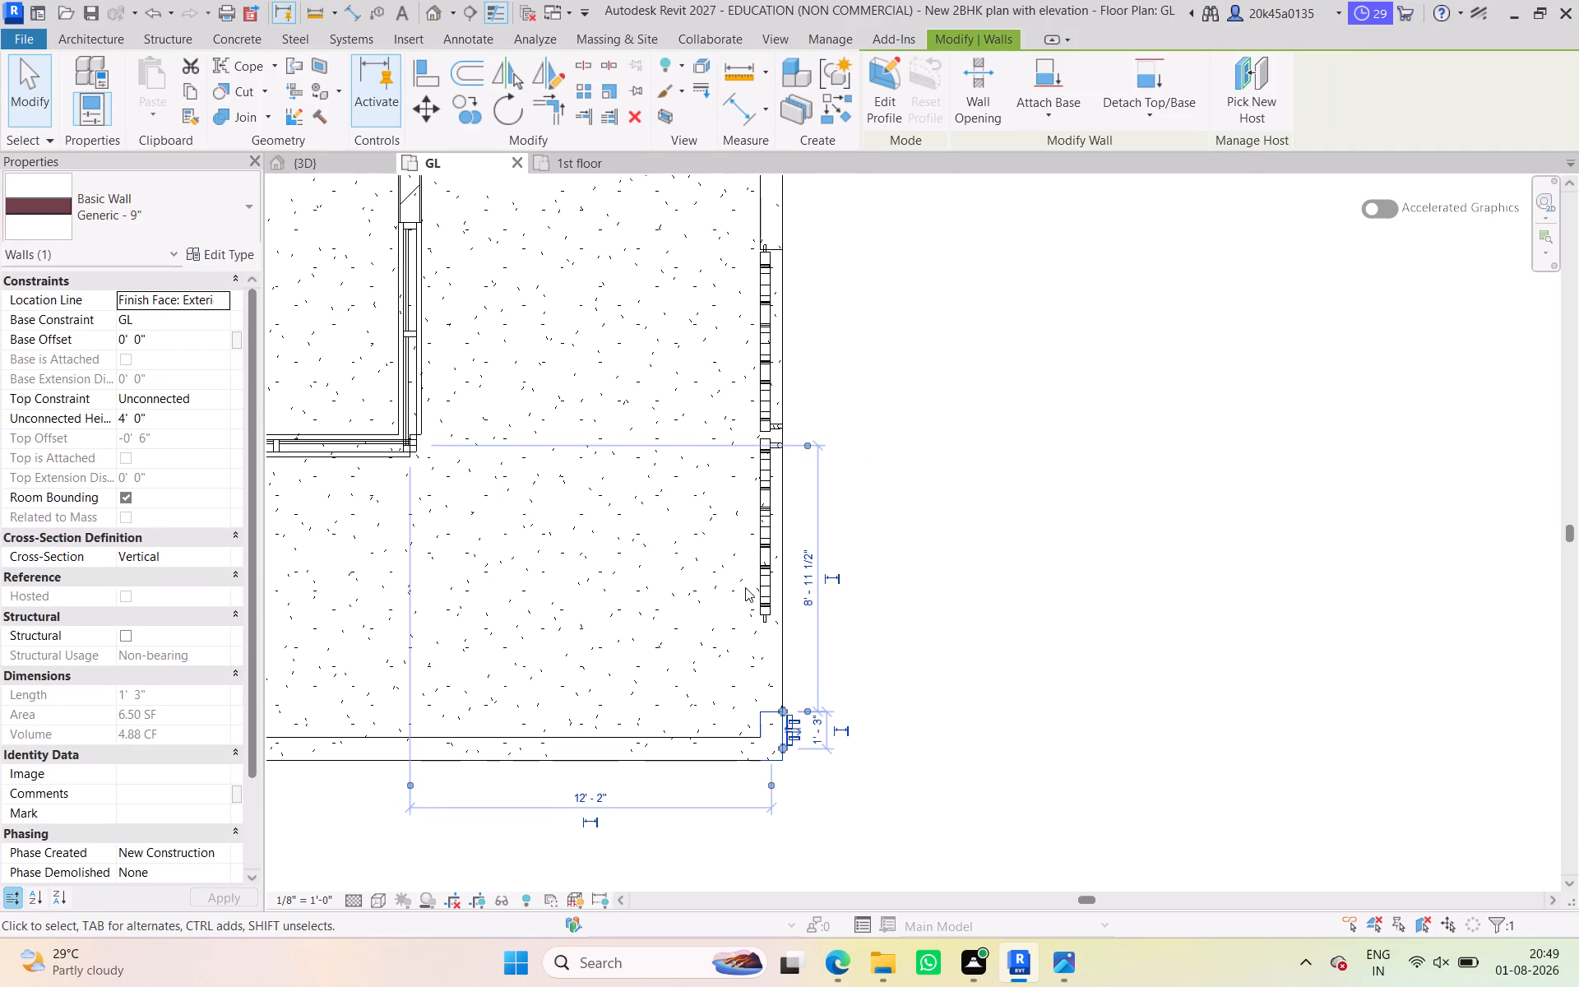
pyautogui.click(760, 577)
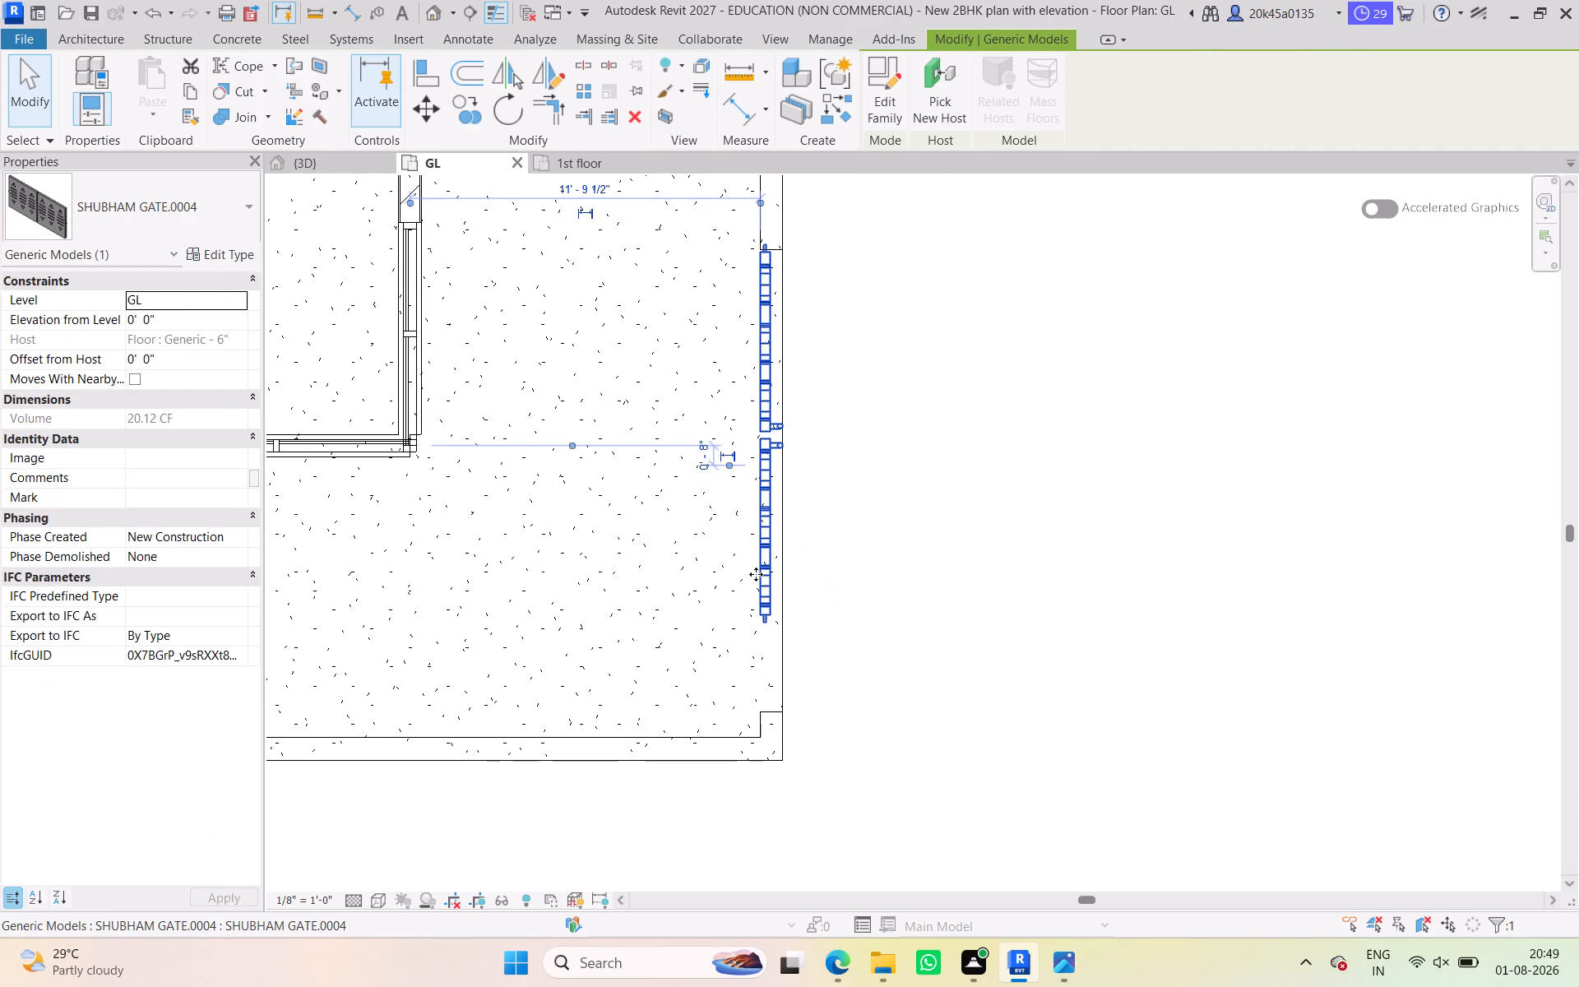
pyautogui.press('Down')
pyautogui.press('Down')
pyautogui.moveTo(752, 591); pyautogui.dragTo(734, 661)
pyautogui.scroll(6, 766, 646)
pyautogui.press('Down')
pyautogui.press('Down')
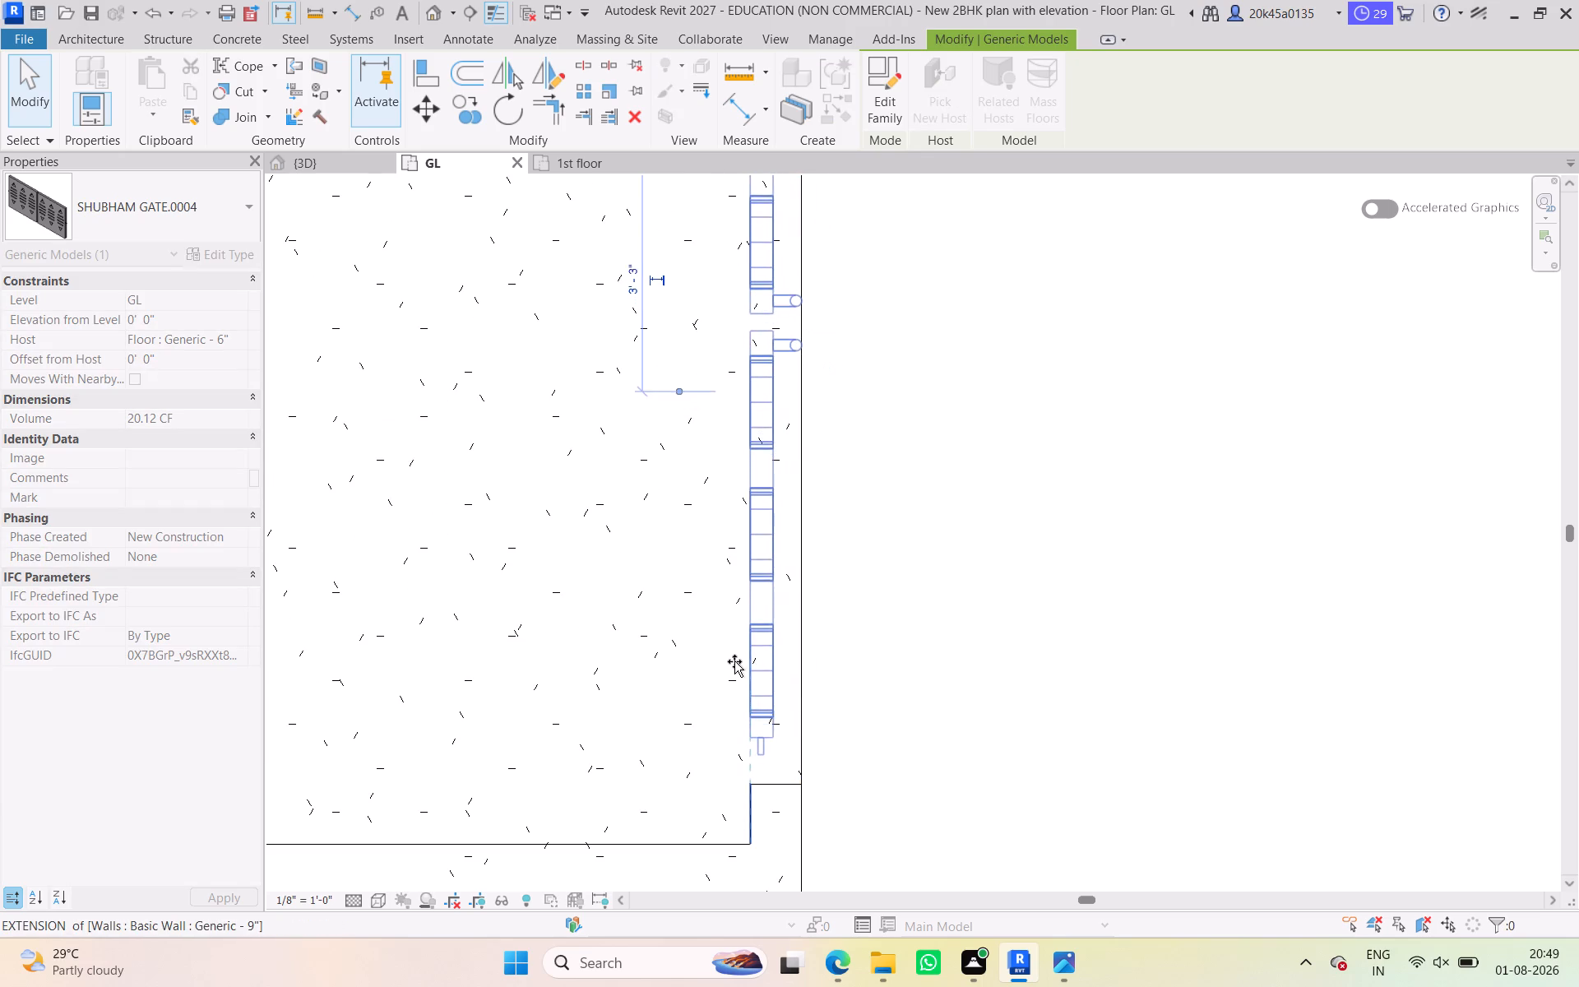
pyautogui.moveTo(734, 661); pyautogui.dragTo(734, 656)
pyautogui.press('Escape')
pyautogui.scroll(-2, 743, 656)
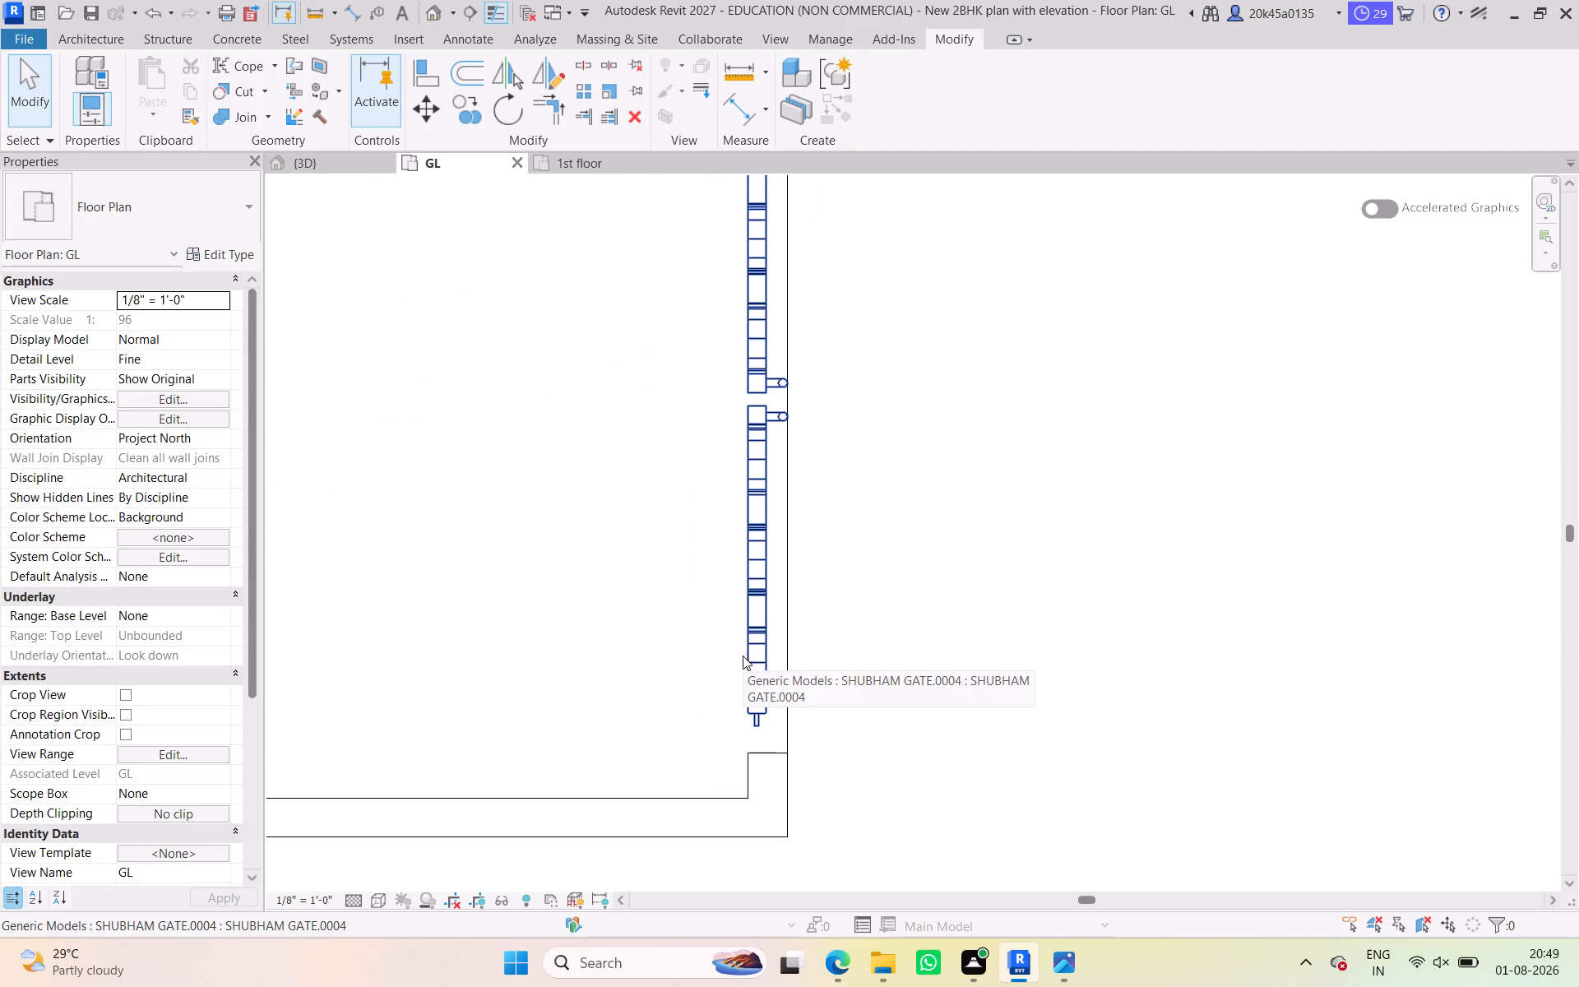
pyautogui.press('Down')
pyautogui.press('Down')
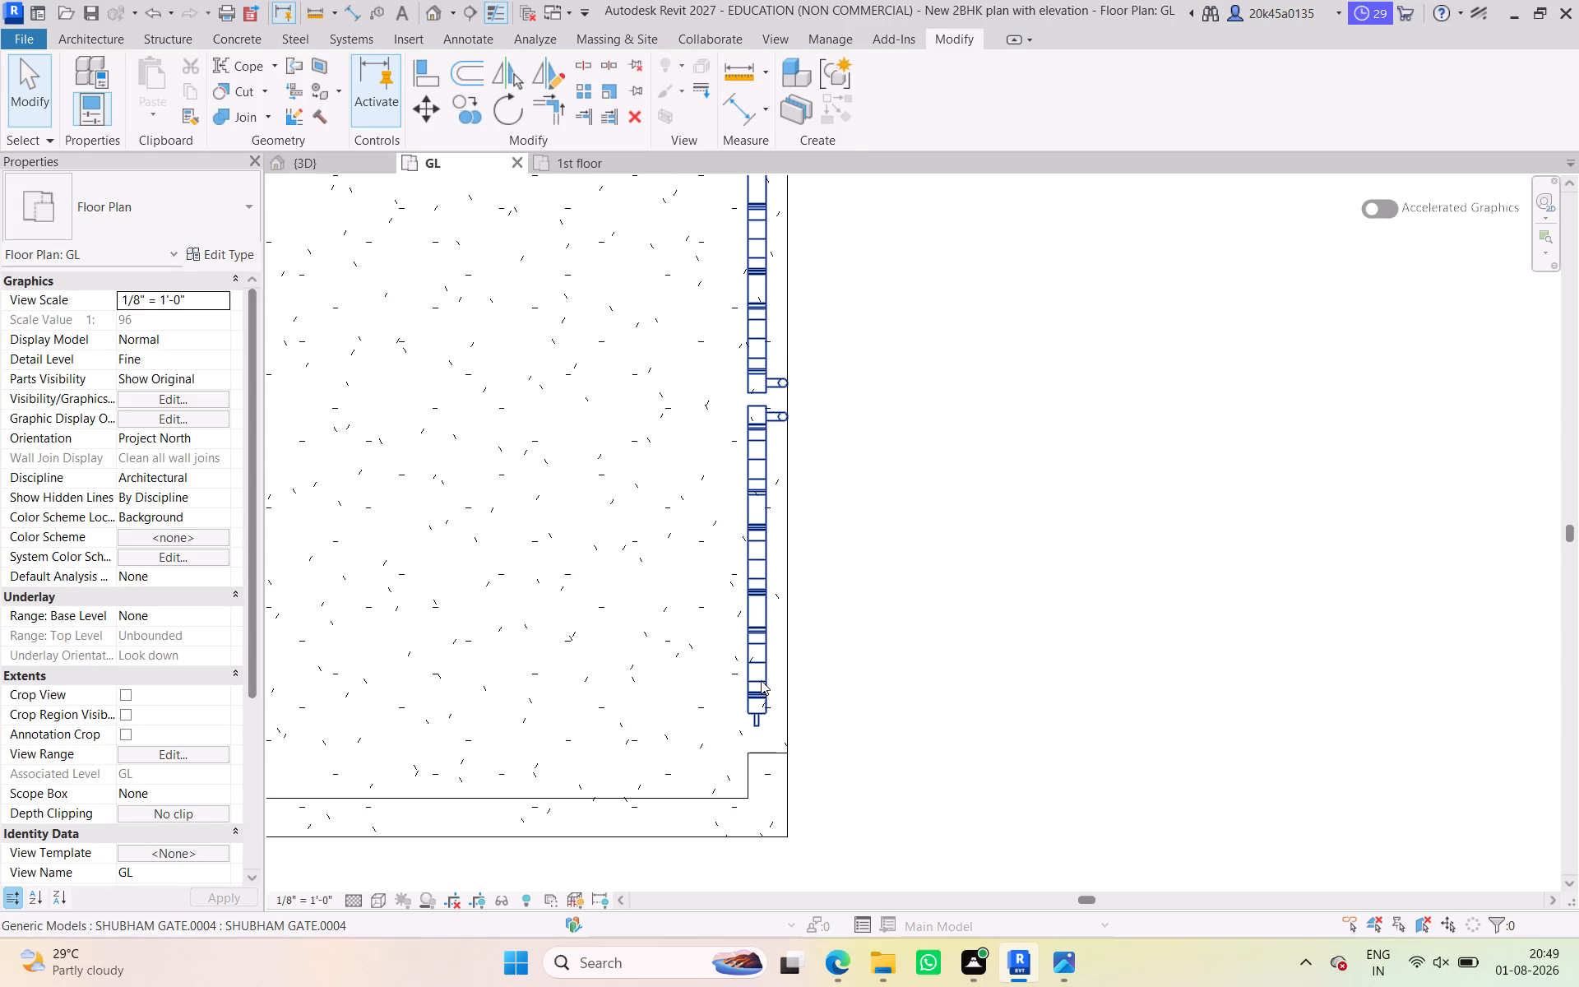
pyautogui.press('Down')
pyautogui.click(826, 549)
pyautogui.click(748, 572)
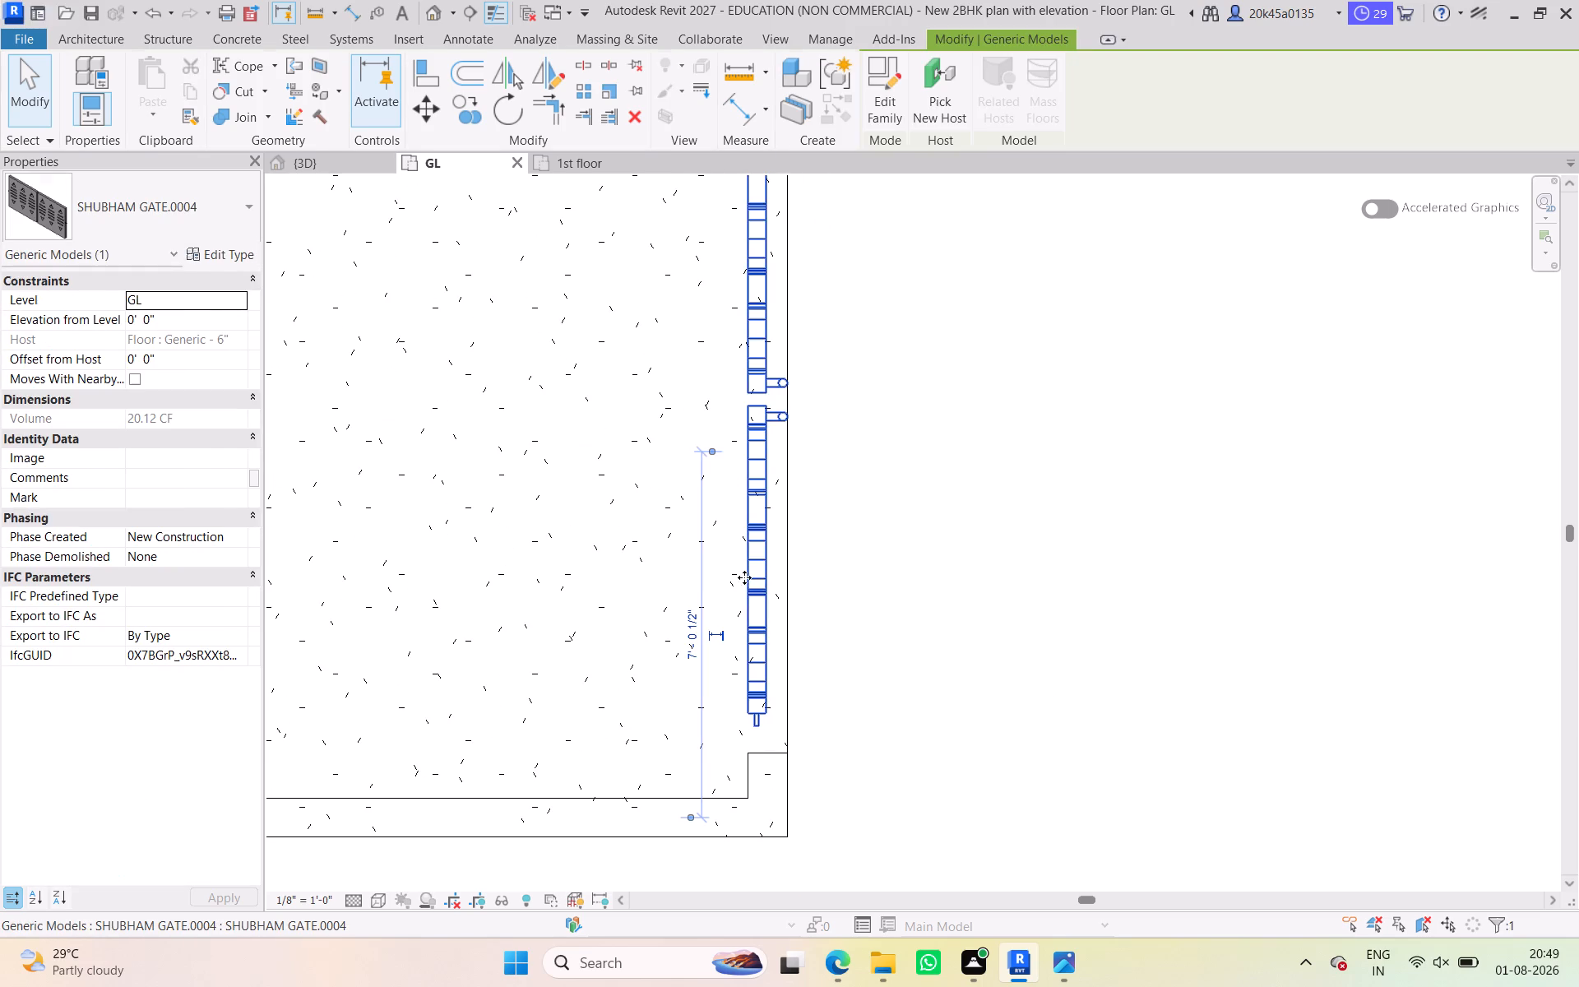
pyautogui.press('Down')
pyautogui.press('Down')
pyautogui.press('Down')
pyautogui.press('Down')
pyautogui.press('Down')
pyautogui.press('Down')
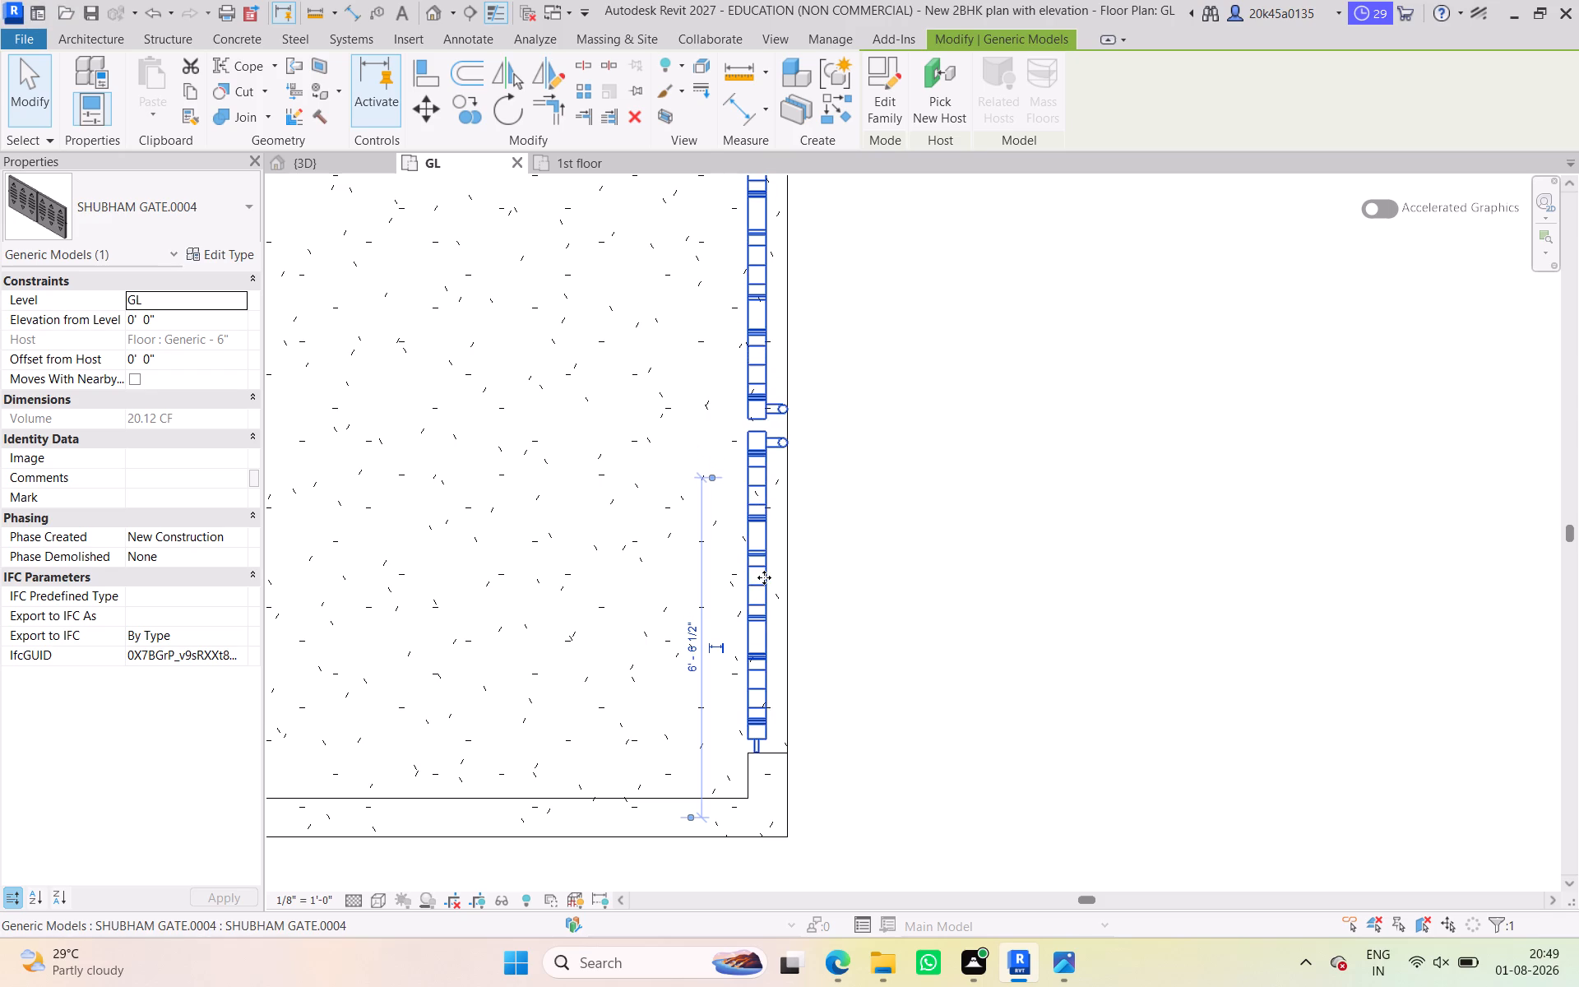
pyautogui.press('Down')
pyautogui.press('Down')
# Extend the long compound wall on the gate's other side to meet the gate, making it about 42' long.
pyautogui.scroll(-3, 785, 558)
pyautogui.moveTo(787, 564); pyautogui.dragTo(788, 675, button='middle')
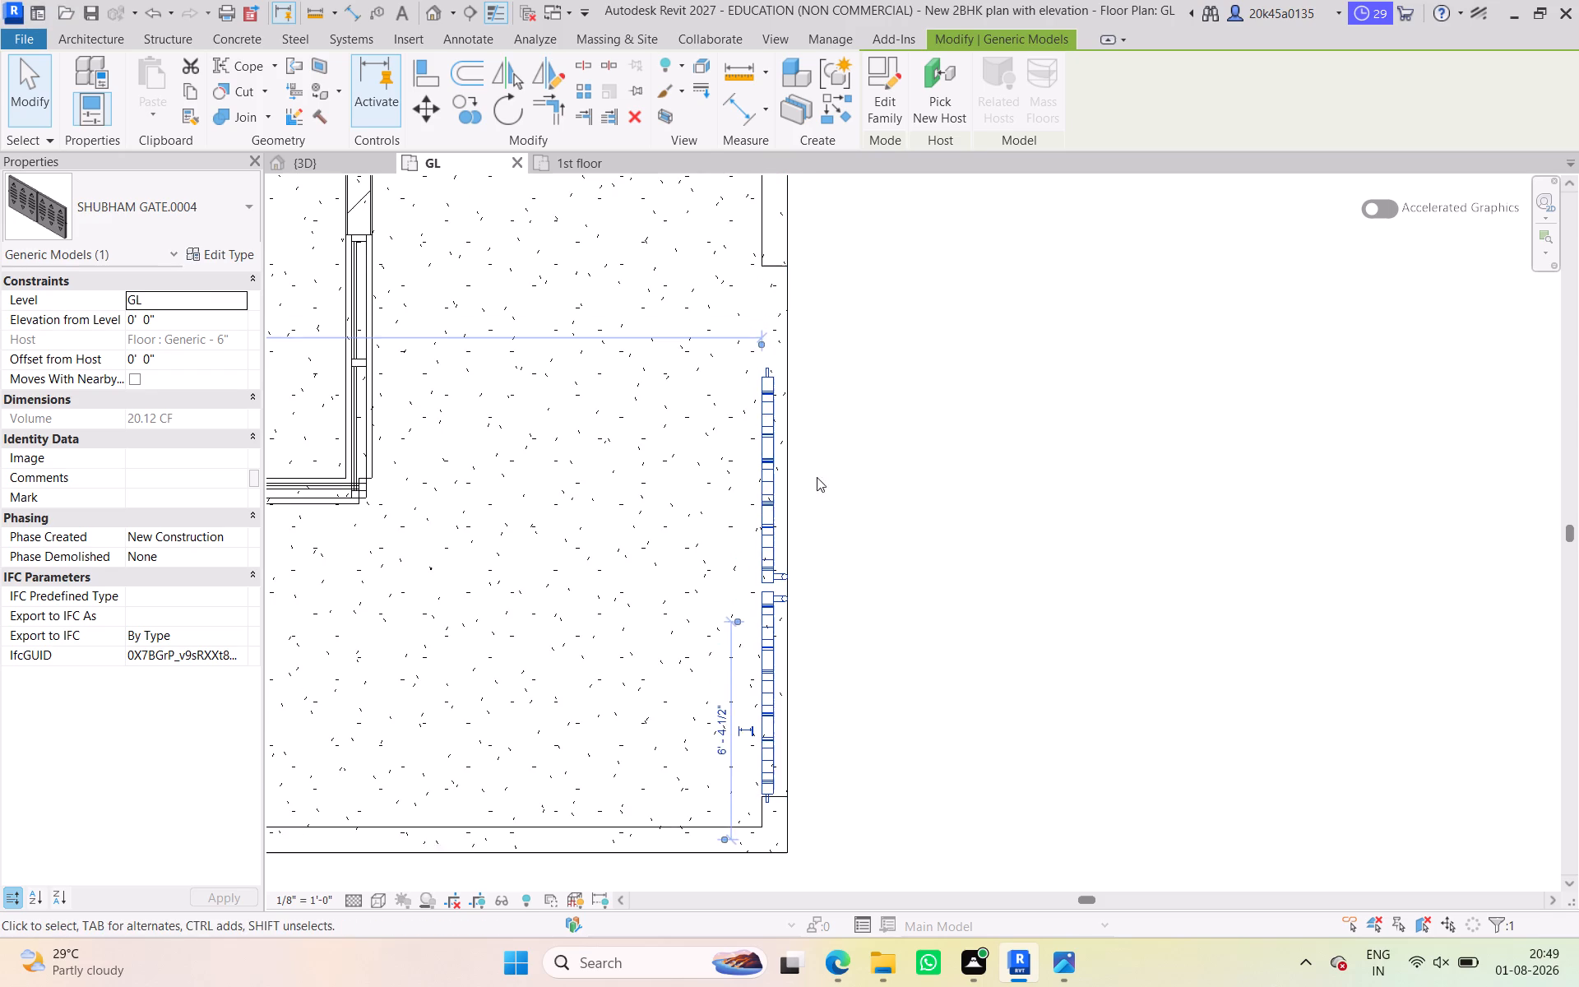
pyautogui.click(825, 410)
pyautogui.click(775, 263)
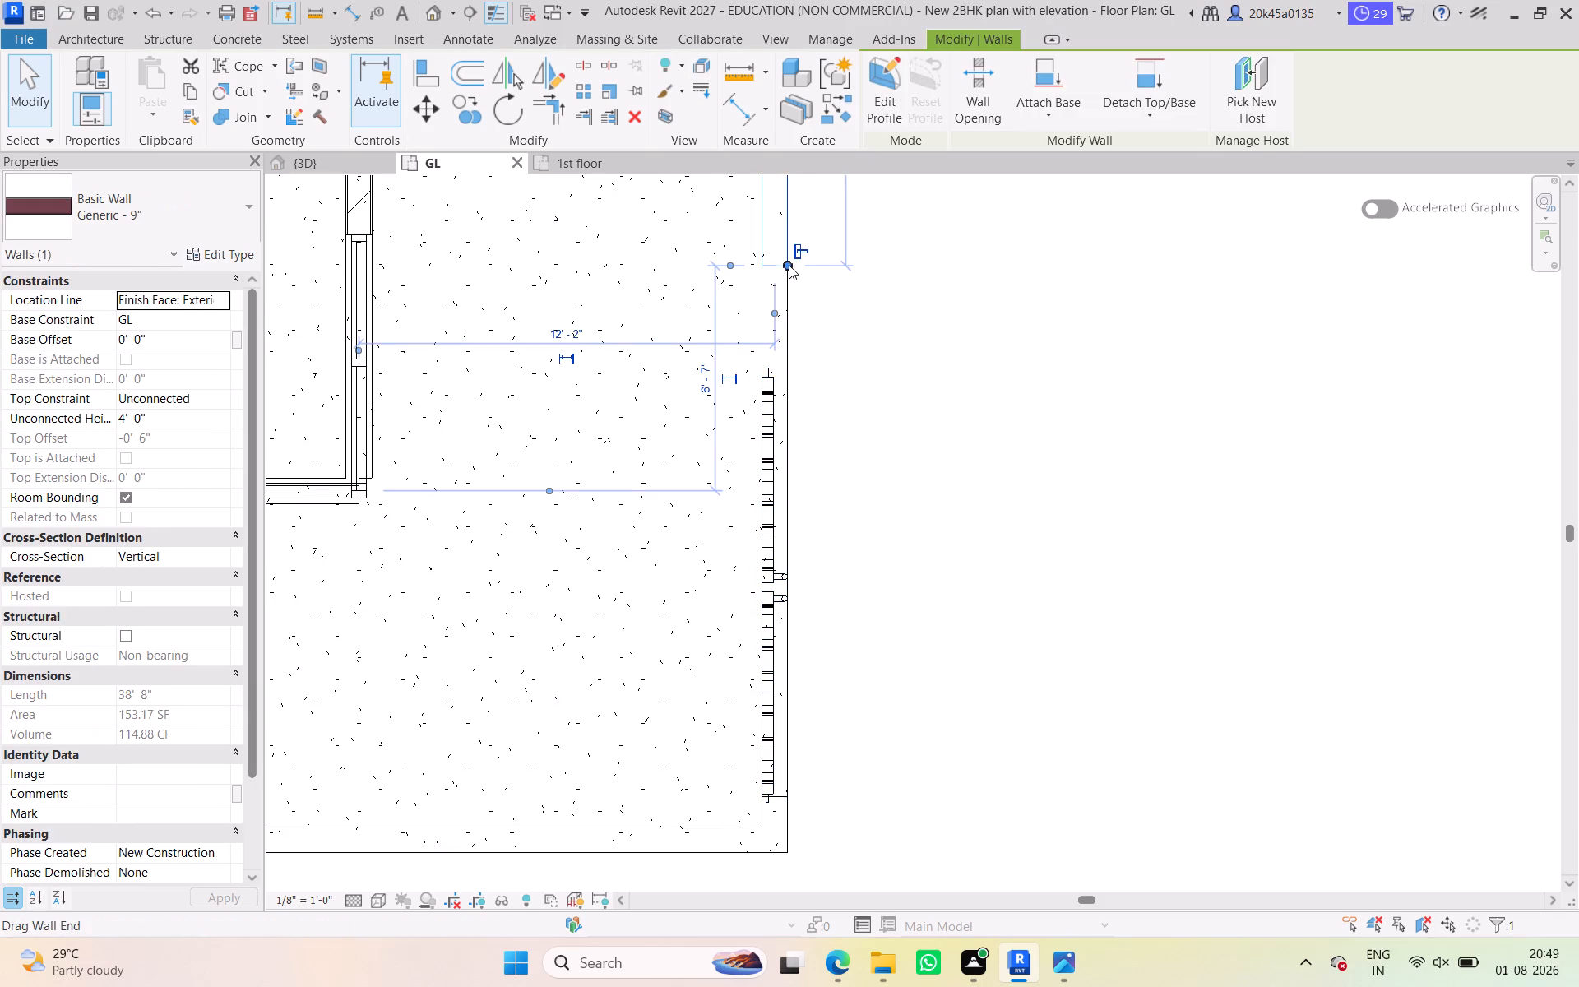
pyautogui.moveTo(789, 265); pyautogui.dragTo(789, 362)
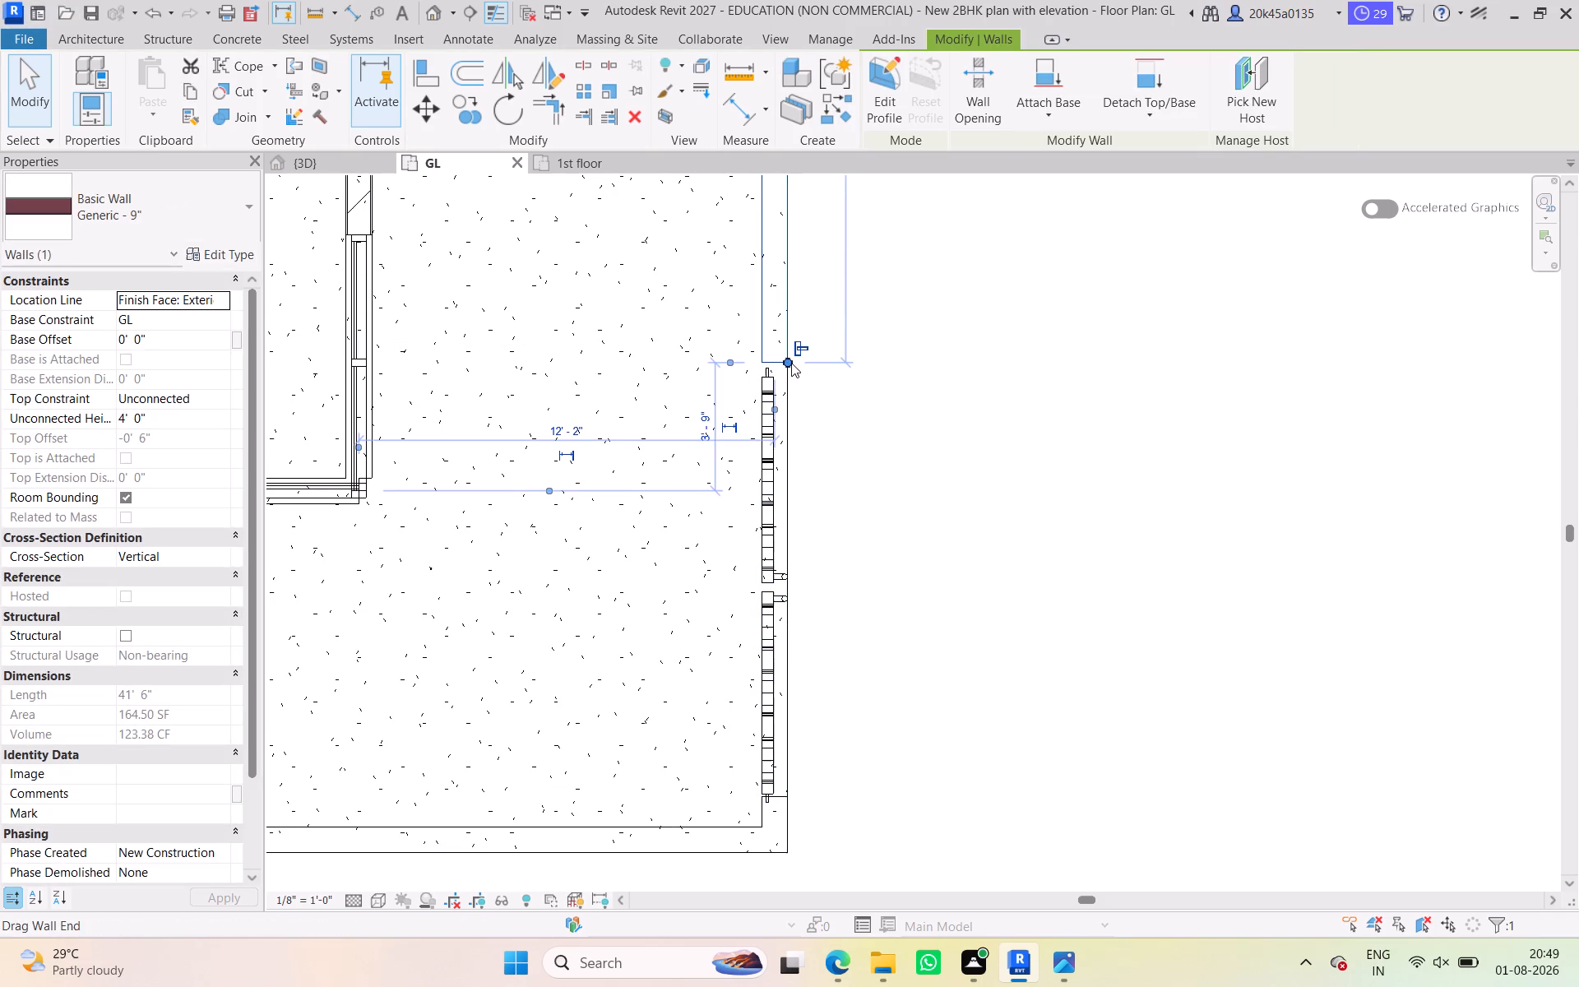
pyautogui.moveTo(790, 363); pyautogui.dragTo(789, 372)
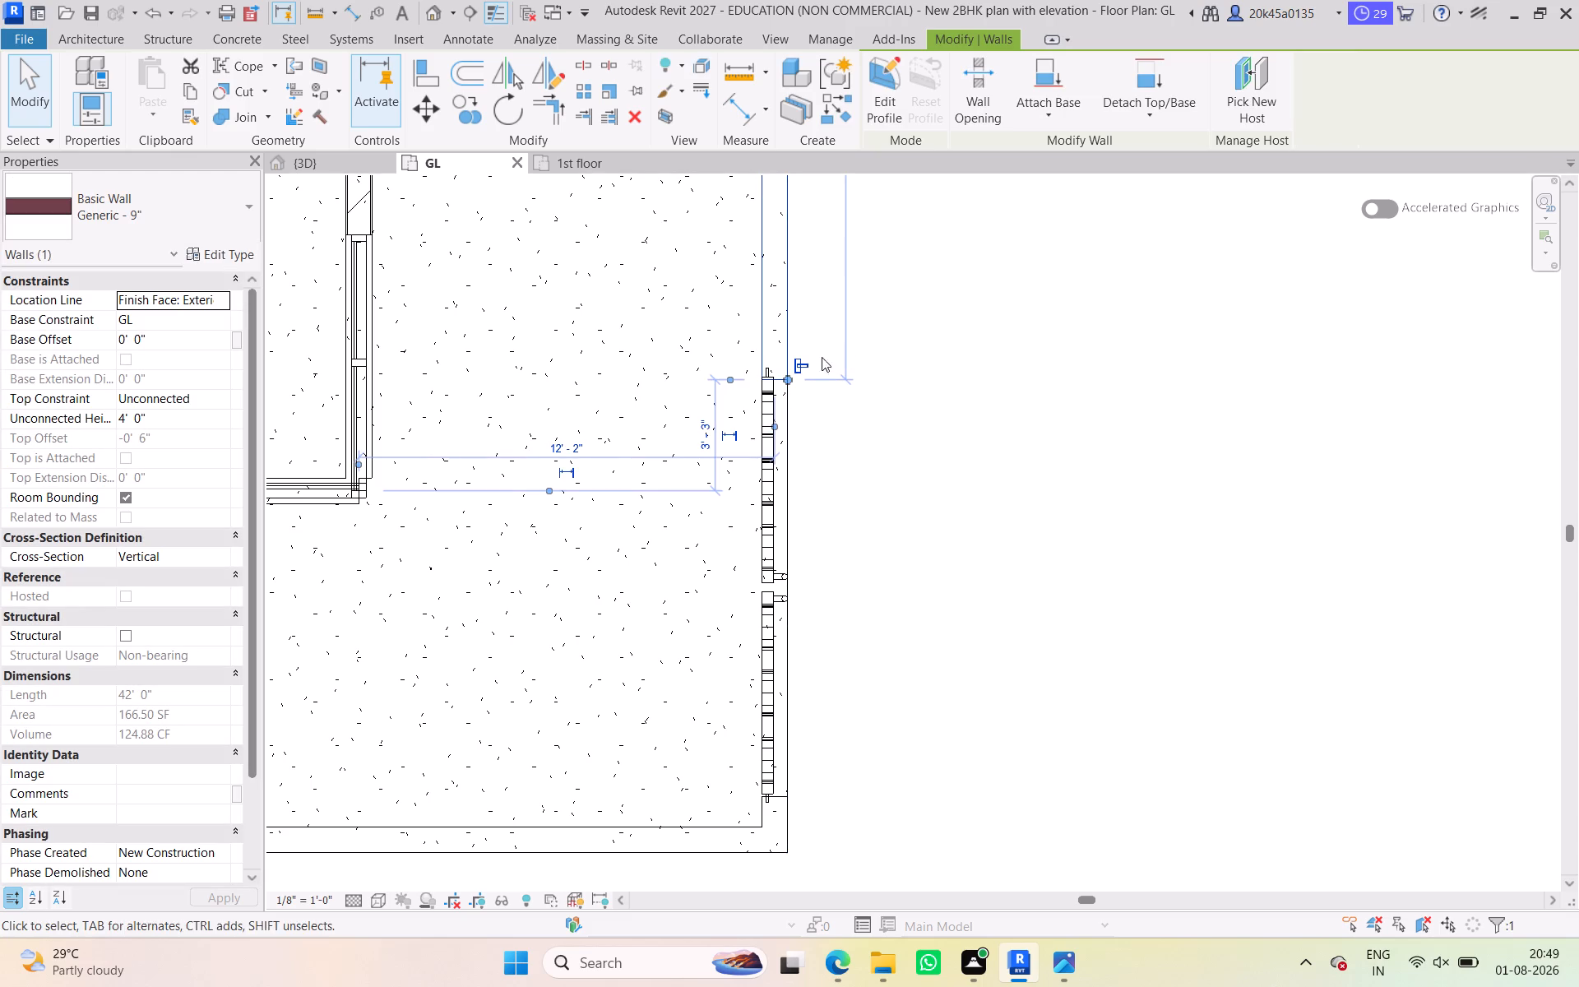
pyautogui.scroll(4, 783, 373)
pyautogui.click(786, 379)
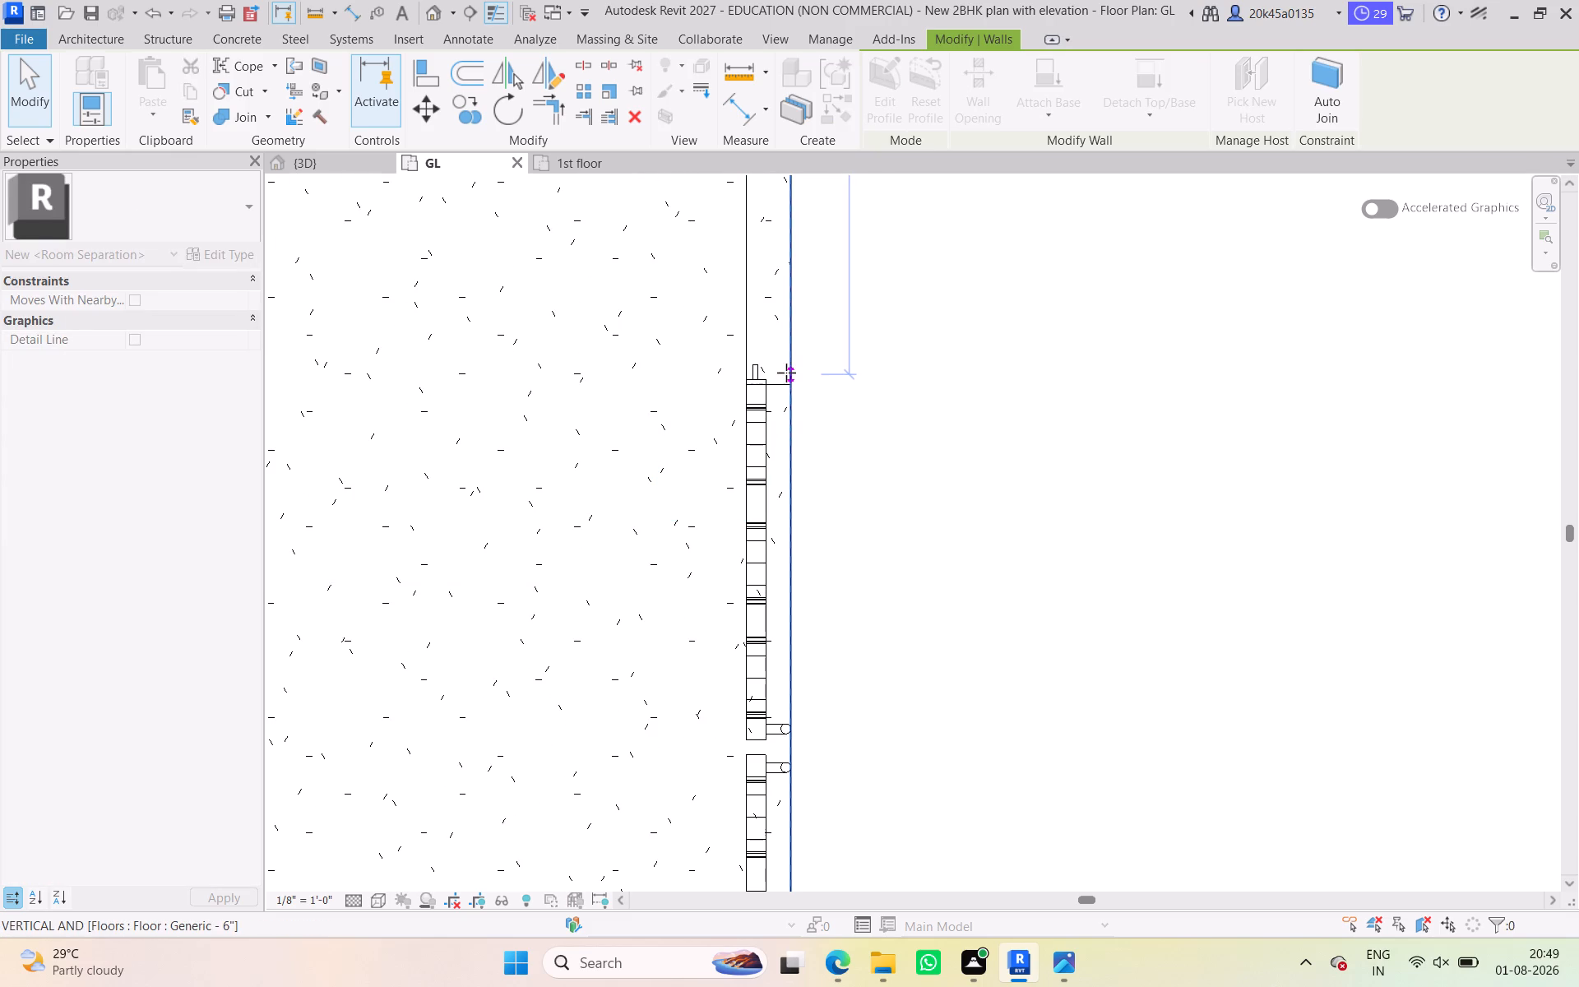
pyautogui.scroll(-3, 821, 364)
pyautogui.click(935, 335)
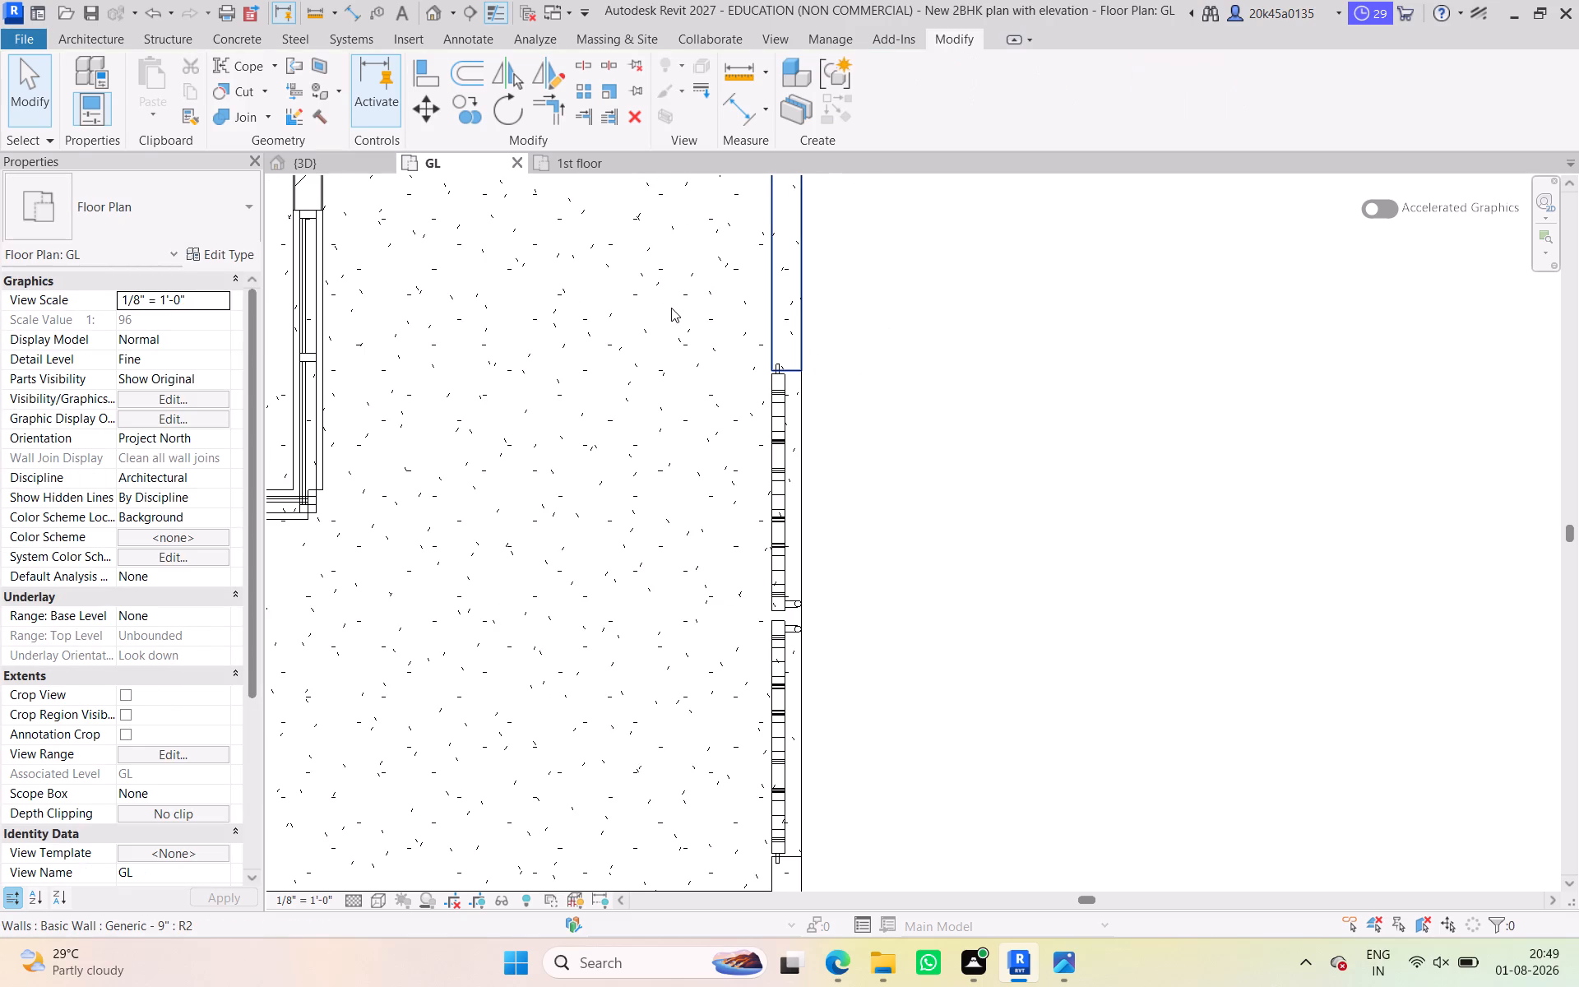
# Save the project.
pyautogui.hotkey('ctrl', 's')
# Examine the gate, compound wall and slab edges from several sides in the 3D view.
pyautogui.click(330, 162)
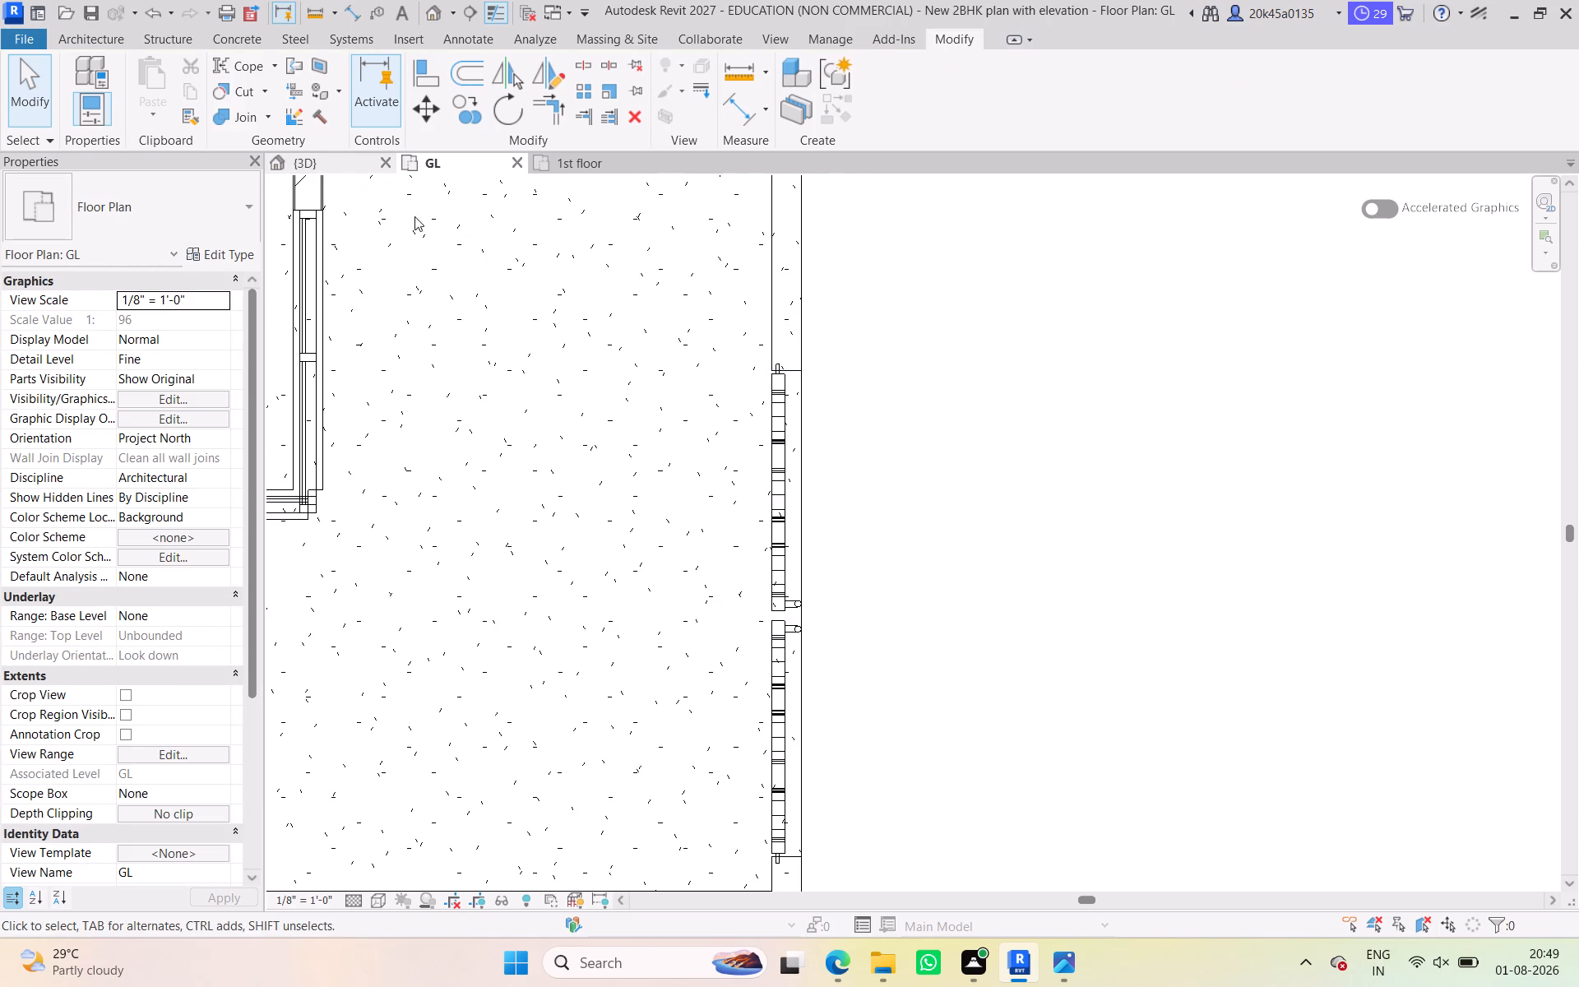
pyautogui.scroll(-3, 782, 370)
pyautogui.moveTo(784, 373); pyautogui.dragTo(702, 334, button='middle')
pyautogui.click(693, 739)
pyautogui.scroll(3, 773, 607)
pyautogui.keyDown('shift'); pyautogui.moveTo(1039, 638); pyautogui.dragTo(1016, 648, button='middle'); pyautogui.keyUp('shift')
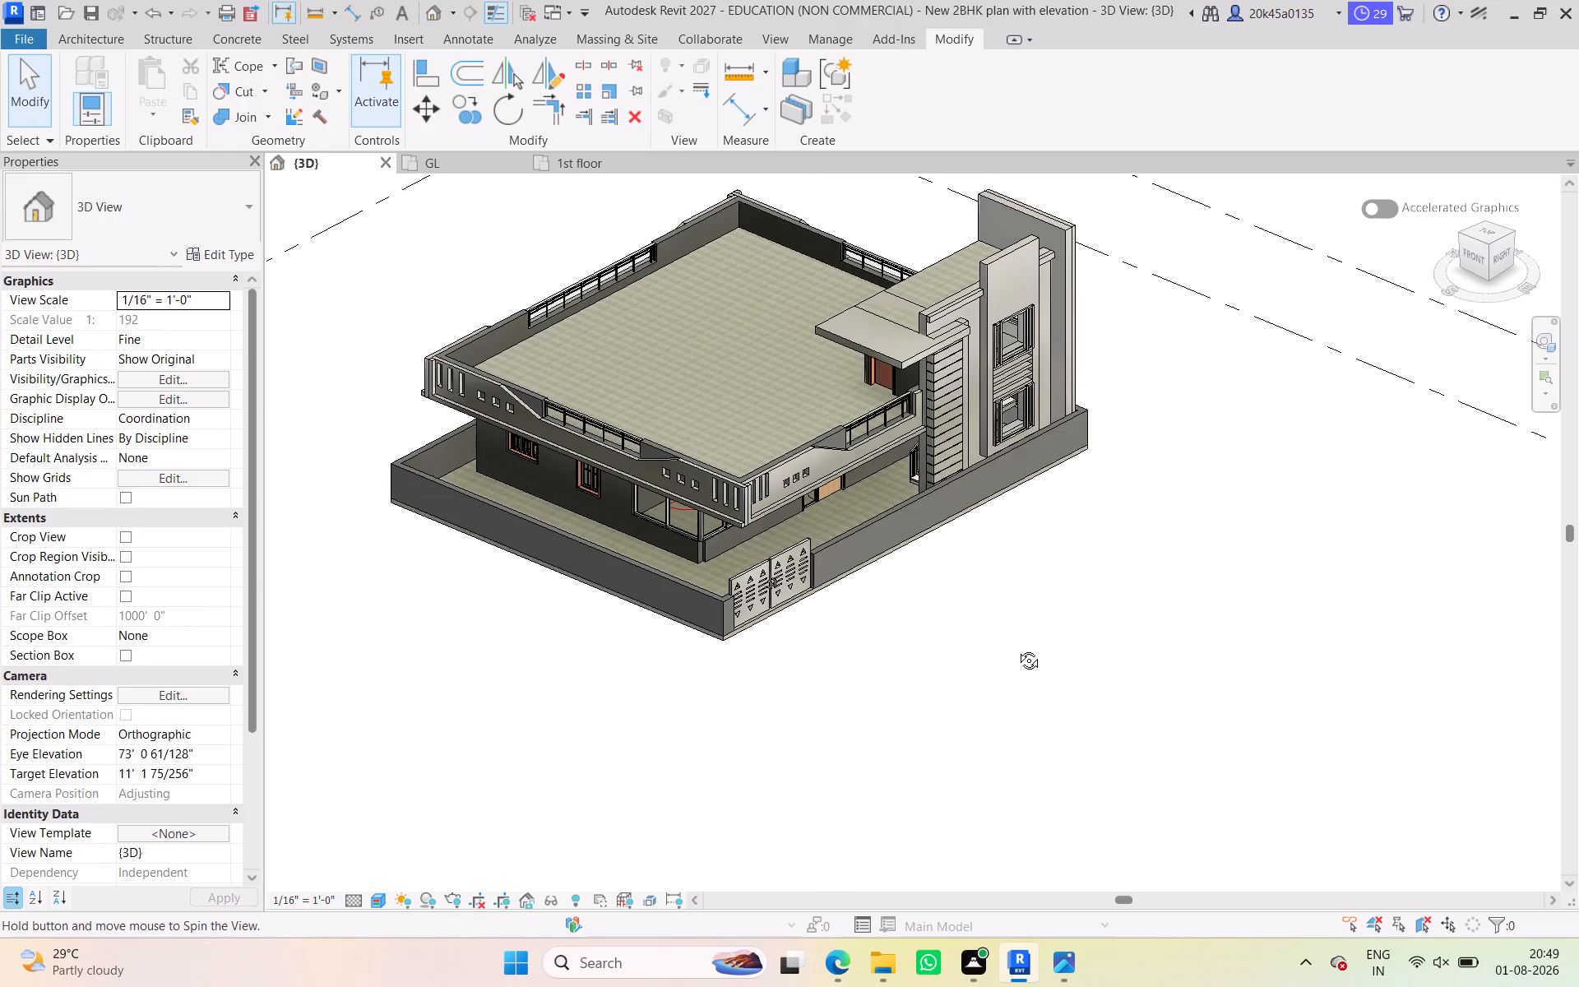
pyautogui.keyDown('shift'); pyautogui.moveTo(1016, 648); pyautogui.dragTo(843, 529, button='middle'); pyautogui.keyUp('shift')
pyautogui.scroll(4, 661, 586)
pyautogui.moveTo(662, 589); pyautogui.dragTo(704, 727, button='middle')
pyautogui.scroll(4, 705, 685)
pyautogui.moveTo(708, 689); pyautogui.dragTo(729, 768, button='middle')
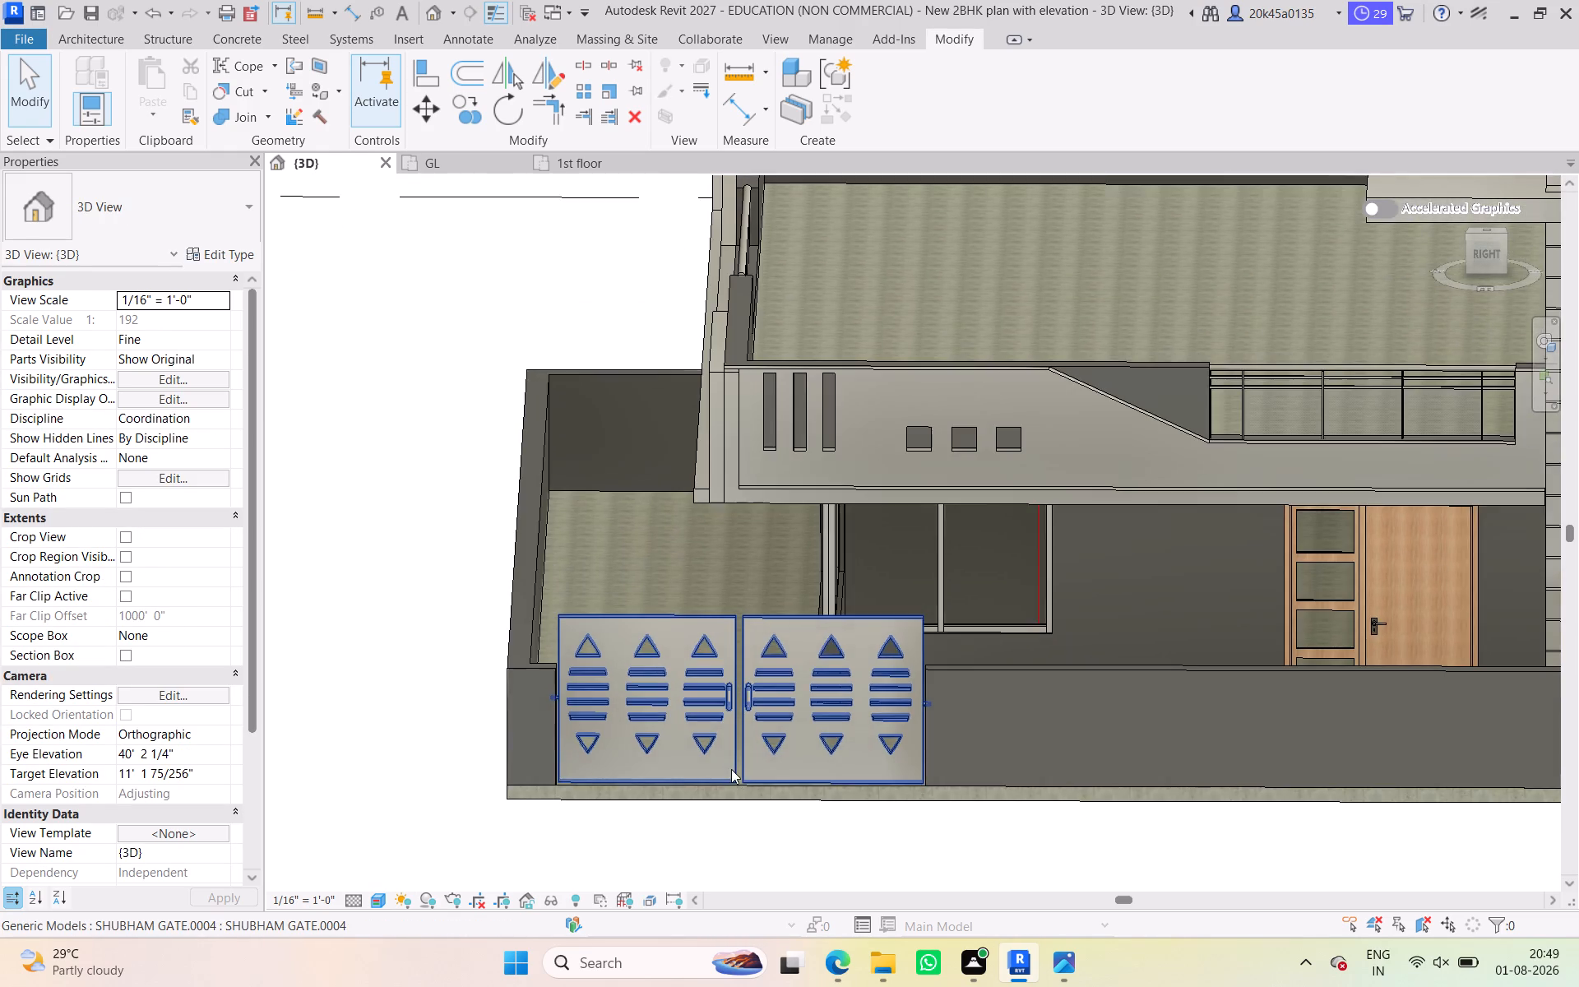
pyautogui.scroll(-8, 732, 768)
pyautogui.keyDown('shift'); pyautogui.moveTo(757, 824); pyautogui.dragTo(1126, 845, button='middle'); pyautogui.keyUp('shift')
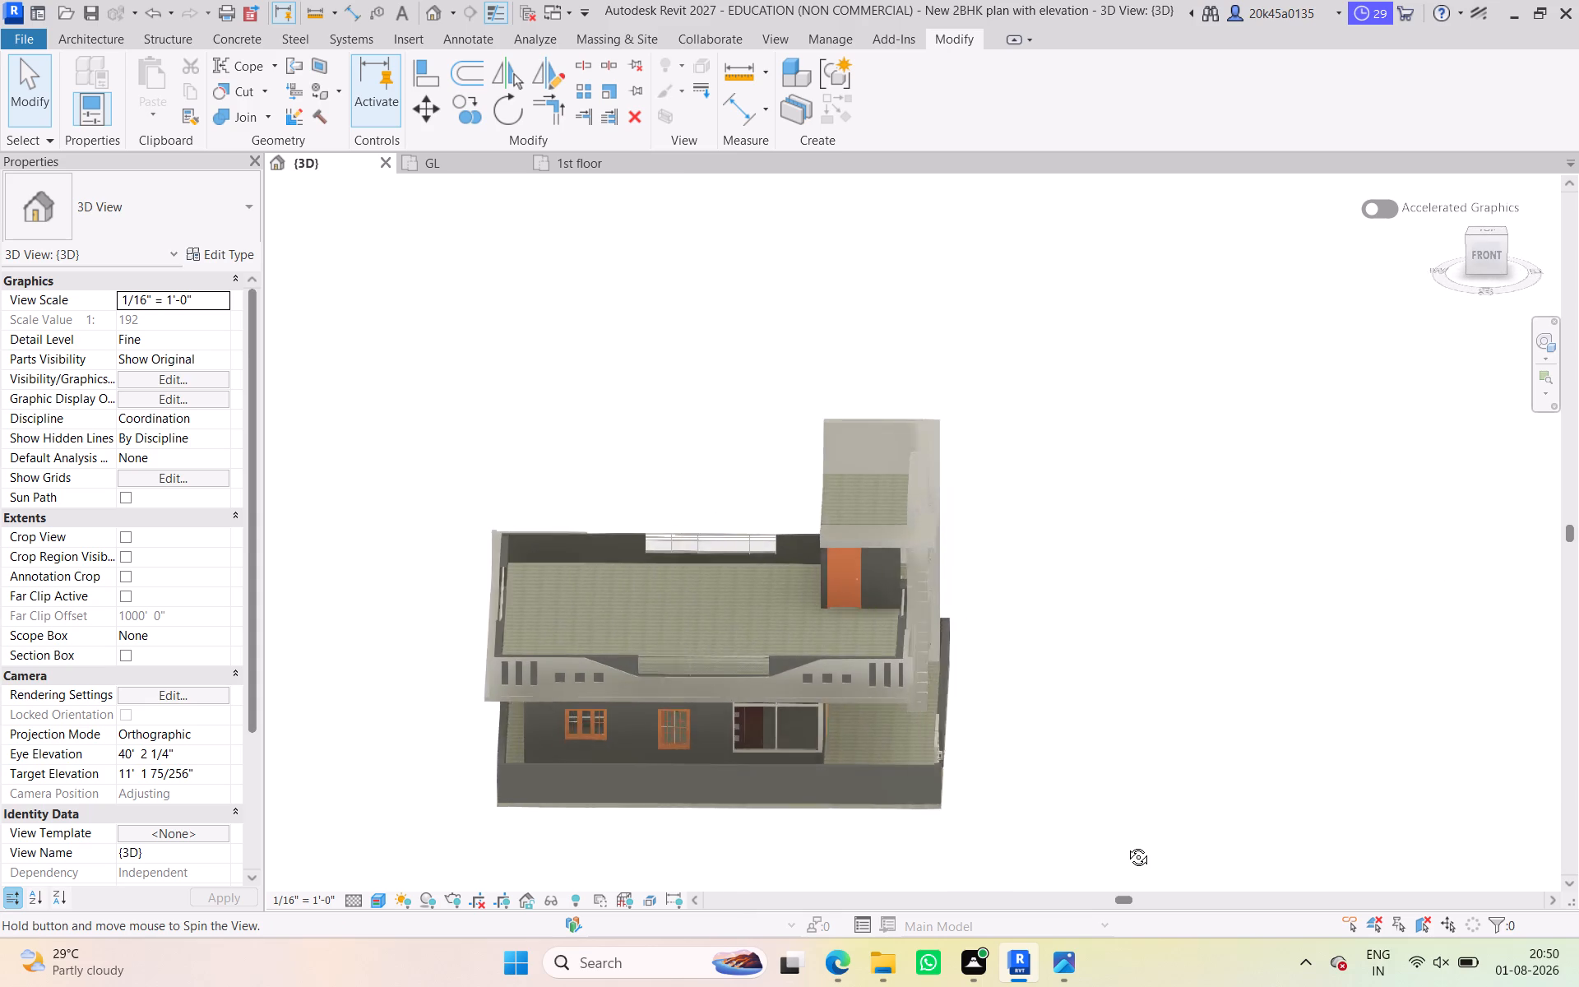
pyautogui.keyDown('shift'); pyautogui.moveTo(1126, 845); pyautogui.dragTo(765, 912, button='middle'); pyautogui.keyUp('shift')
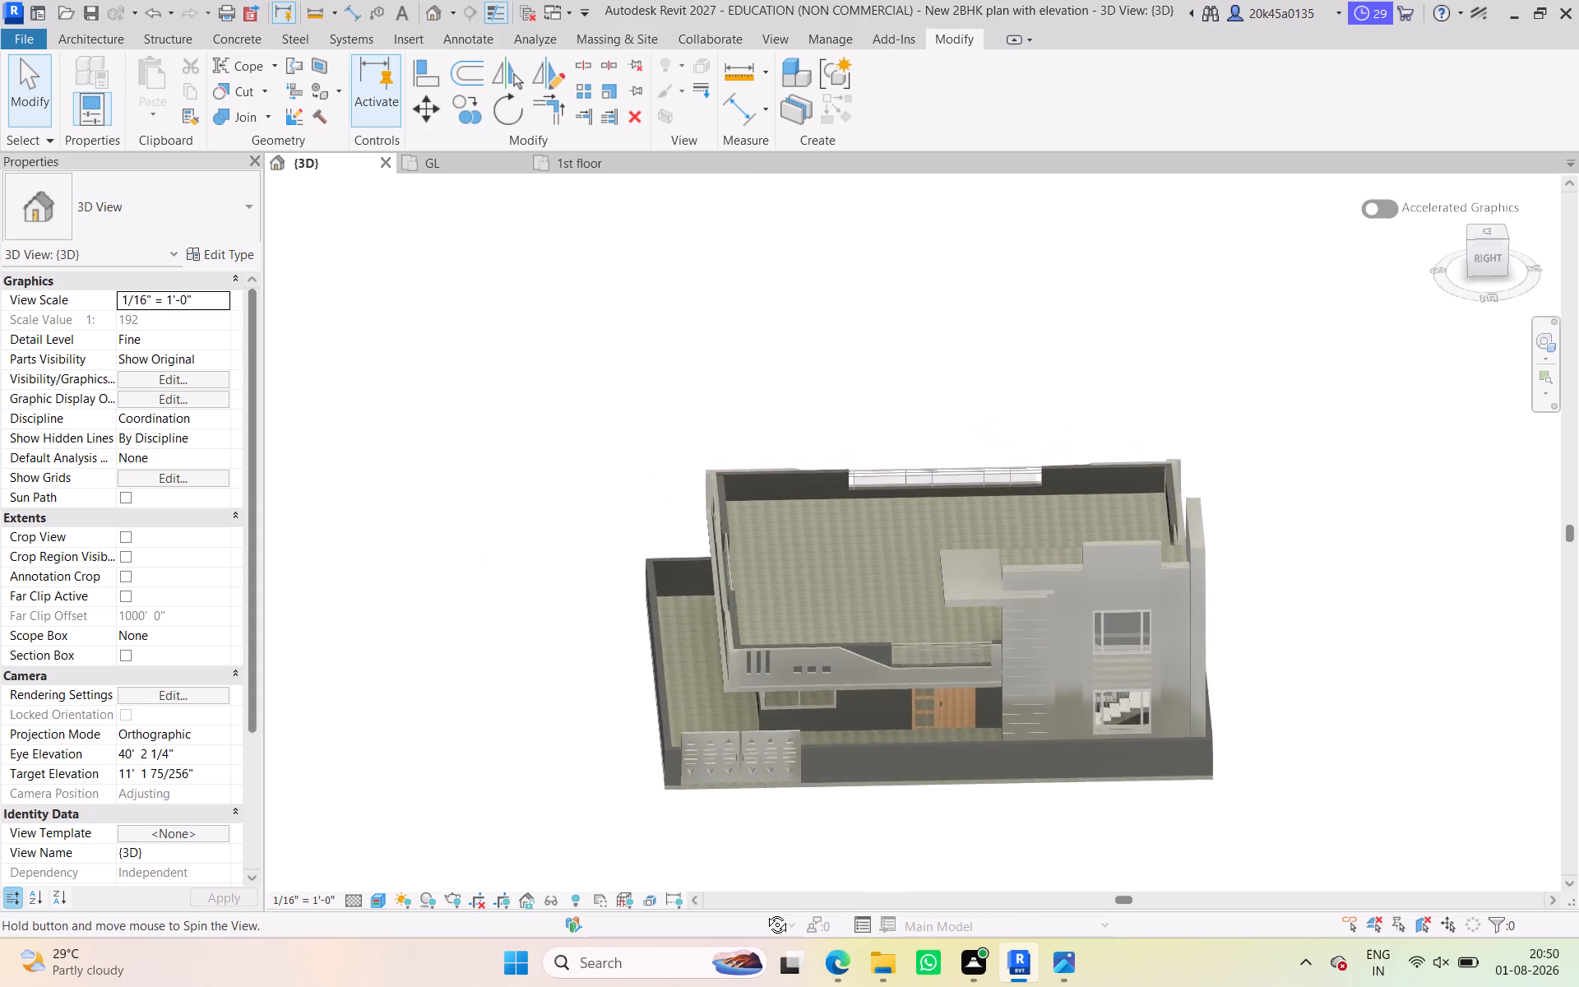
pyautogui.keyDown('shift'); pyautogui.moveTo(765, 912); pyautogui.dragTo(762, 781, button='middle'); pyautogui.keyUp('shift')
pyautogui.moveTo(762, 781); pyautogui.dragTo(768, 867, button='middle')
pyautogui.keyDown('shift'); pyautogui.moveTo(678, 784); pyautogui.dragTo(675, 847, button='middle'); pyautogui.keyUp('shift')
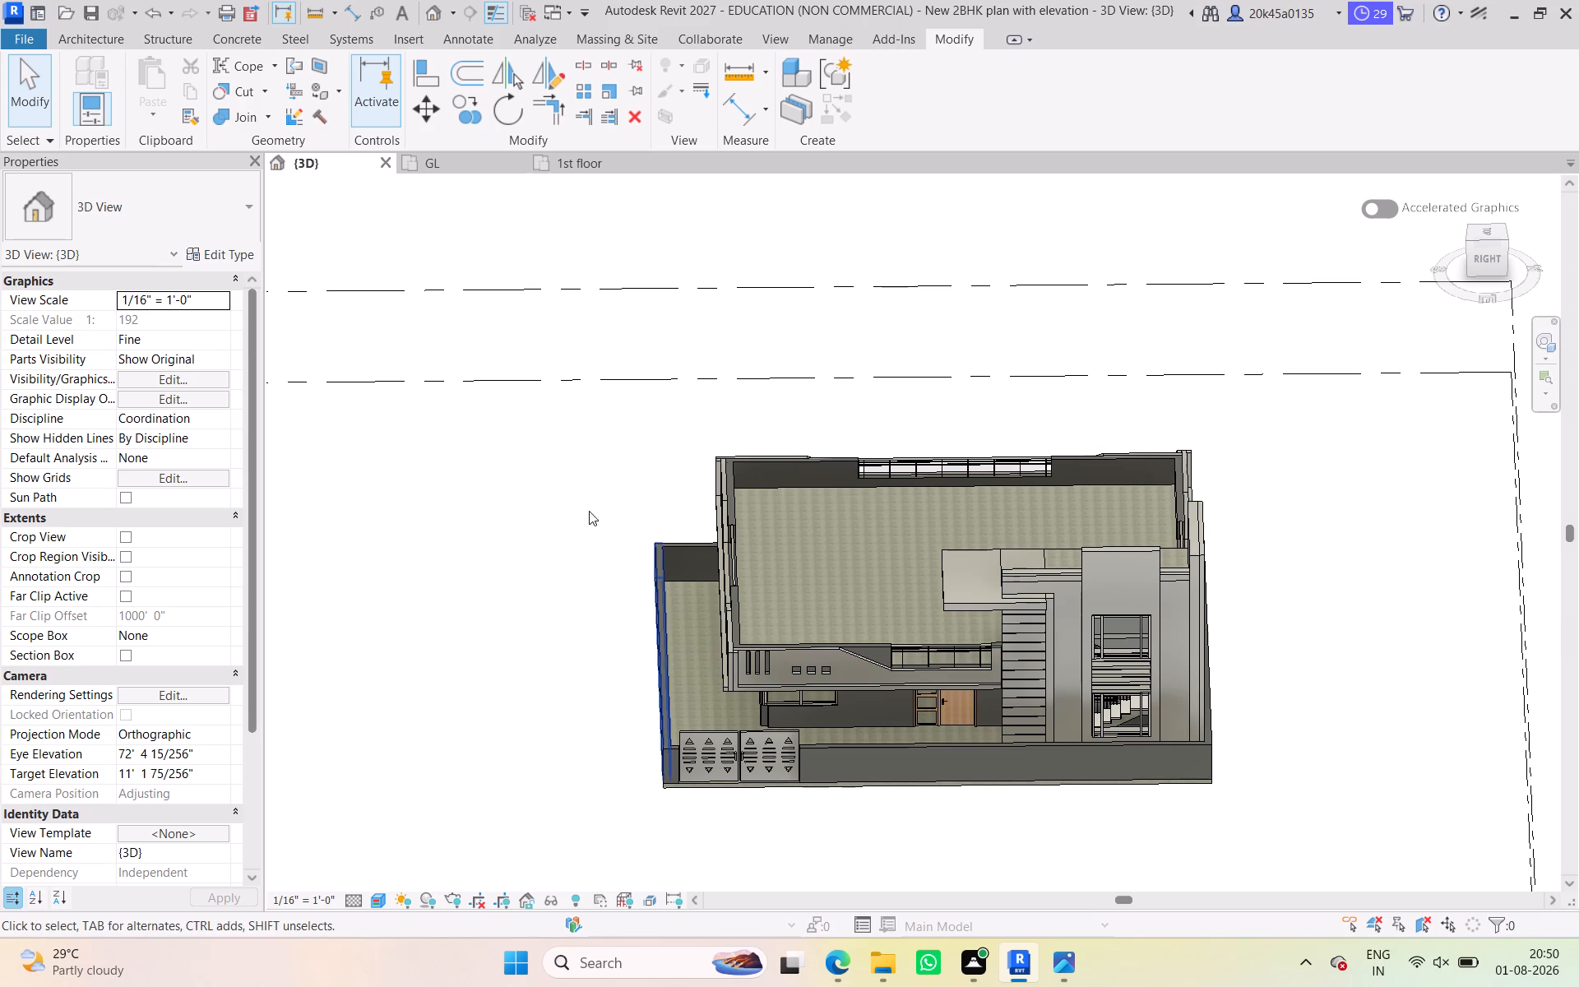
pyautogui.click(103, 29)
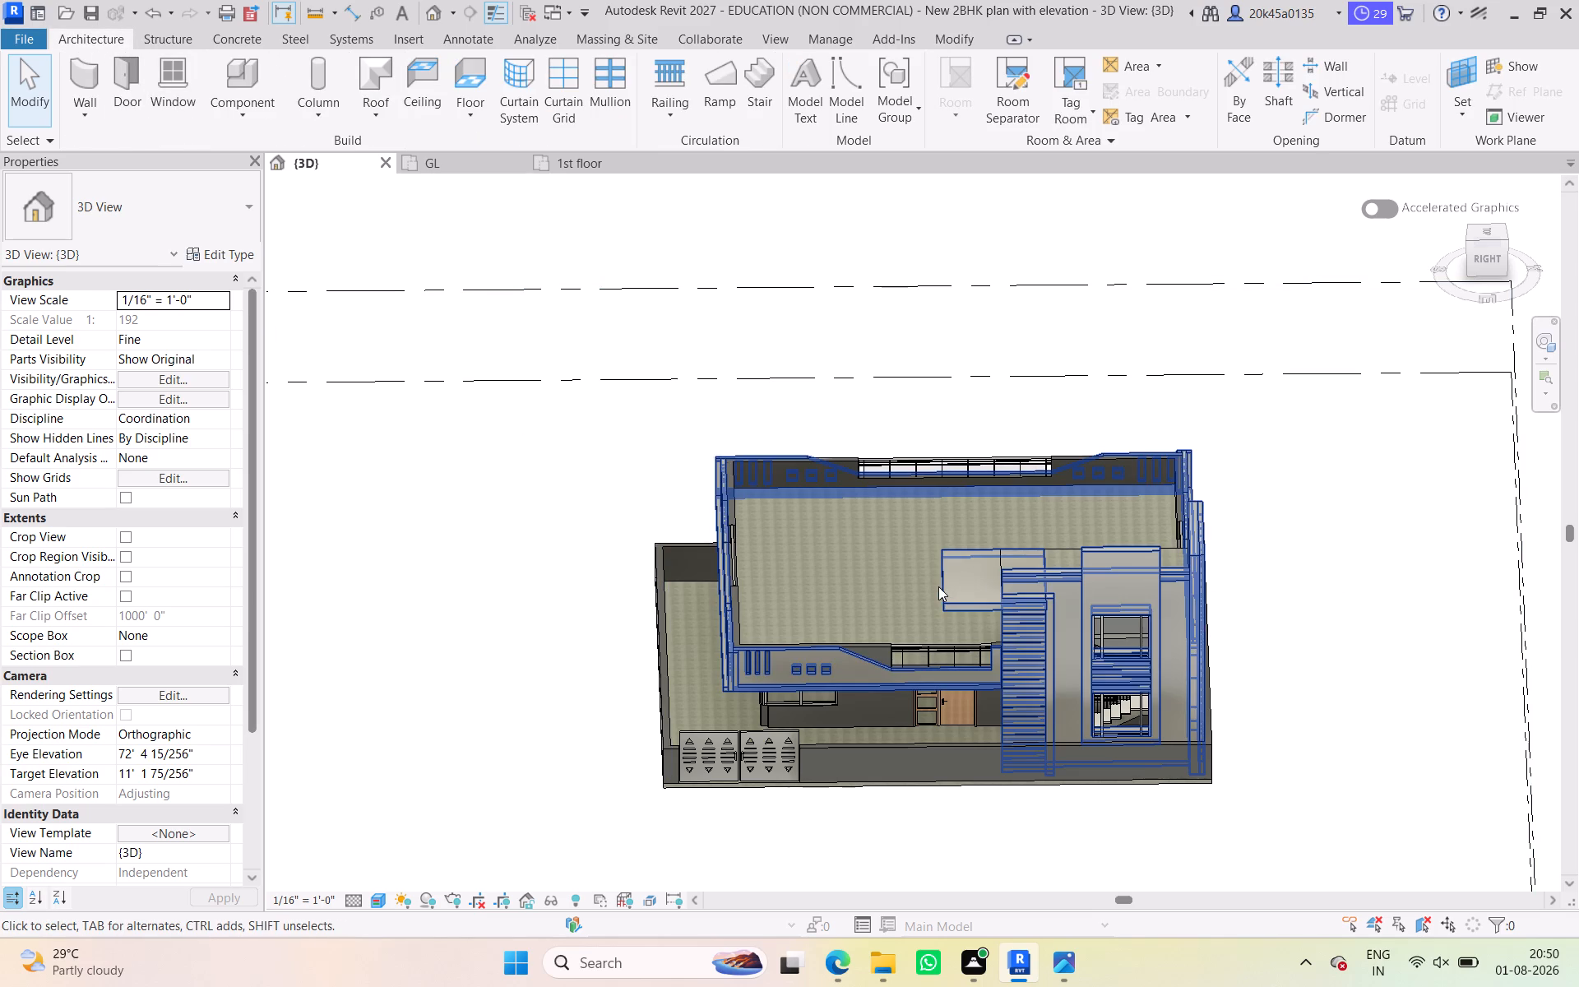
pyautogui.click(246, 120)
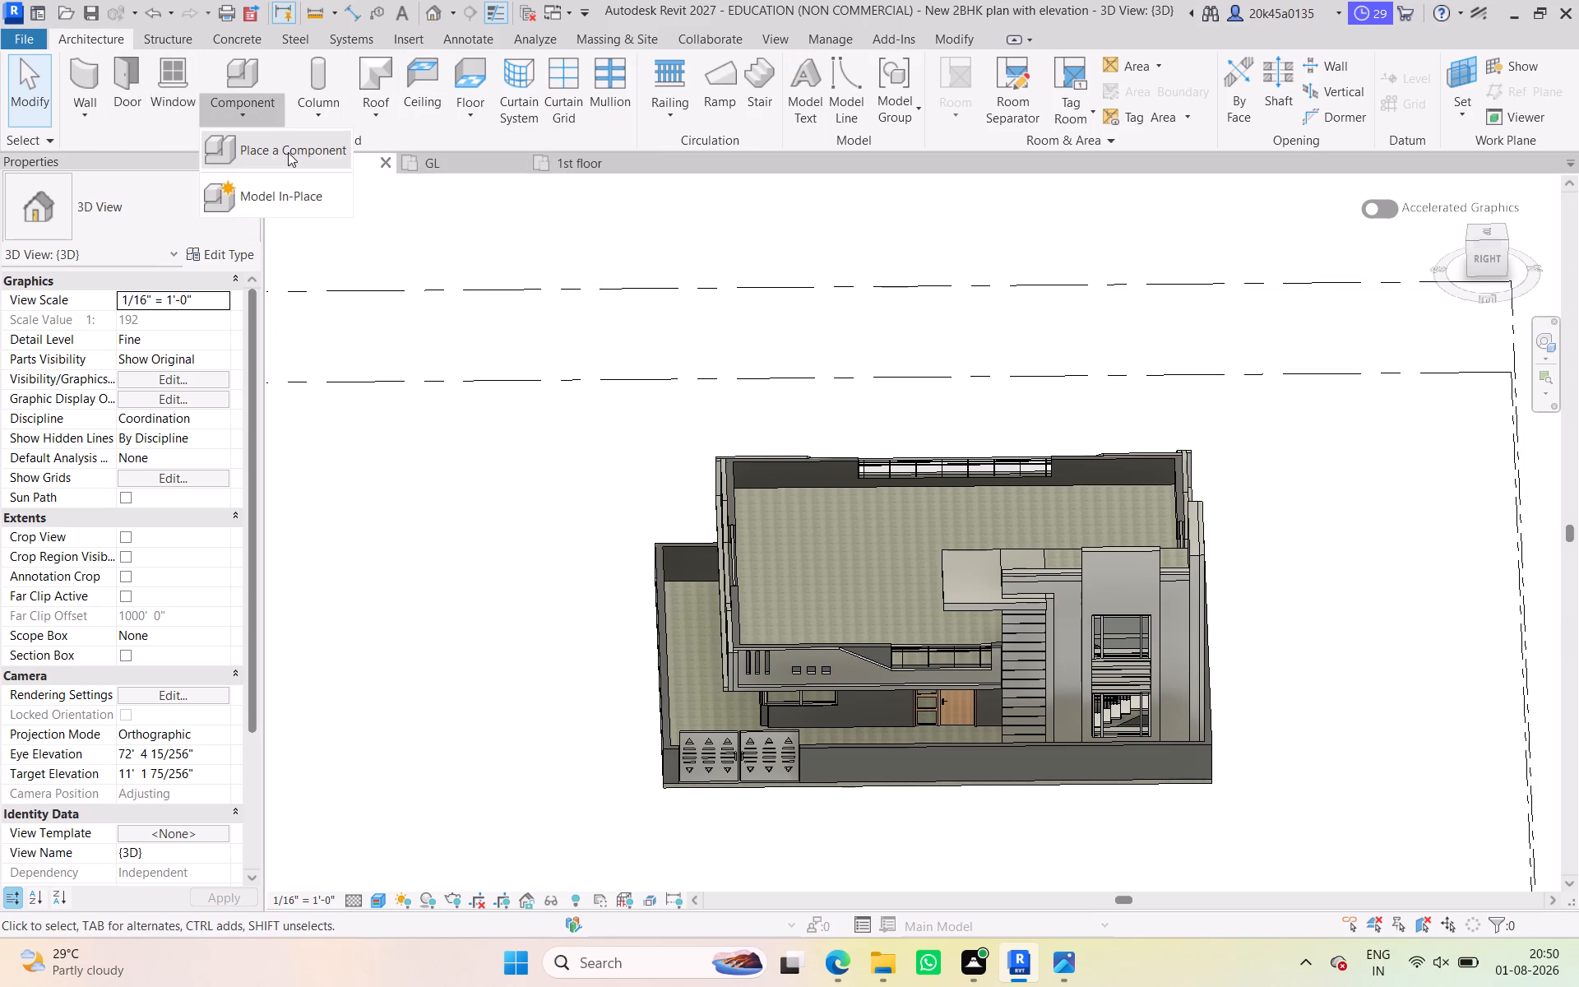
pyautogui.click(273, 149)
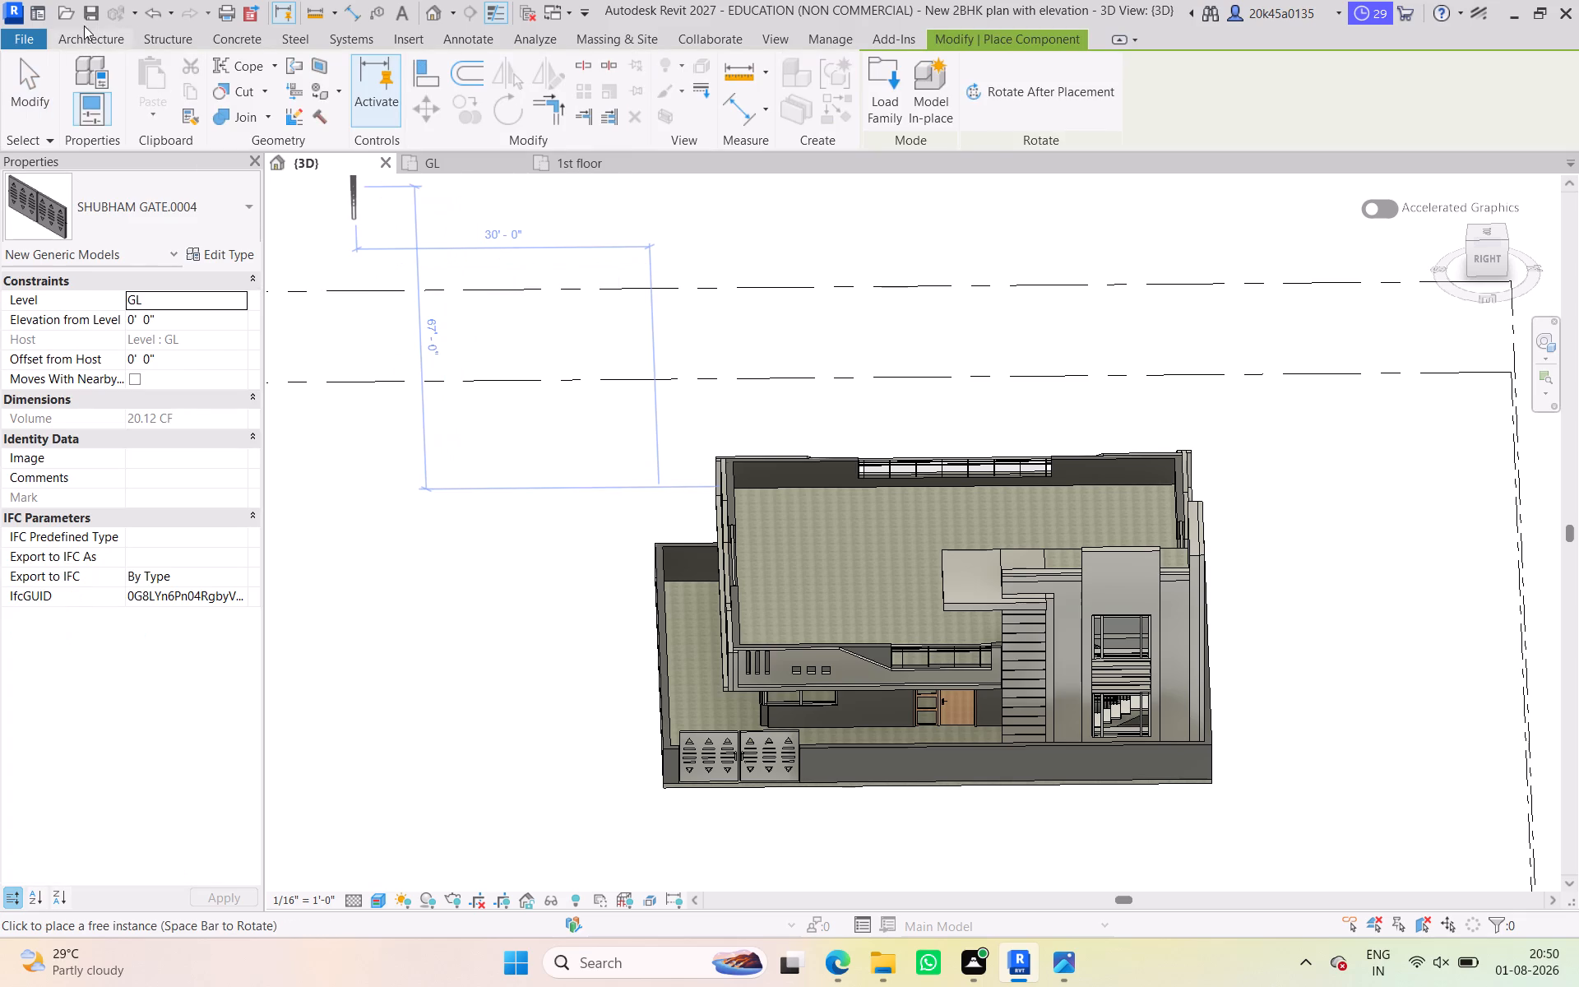
# Create an in-place model in the Generic Models category, keeping the suggested name.
pyautogui.click(81, 46)
pyautogui.click(263, 122)
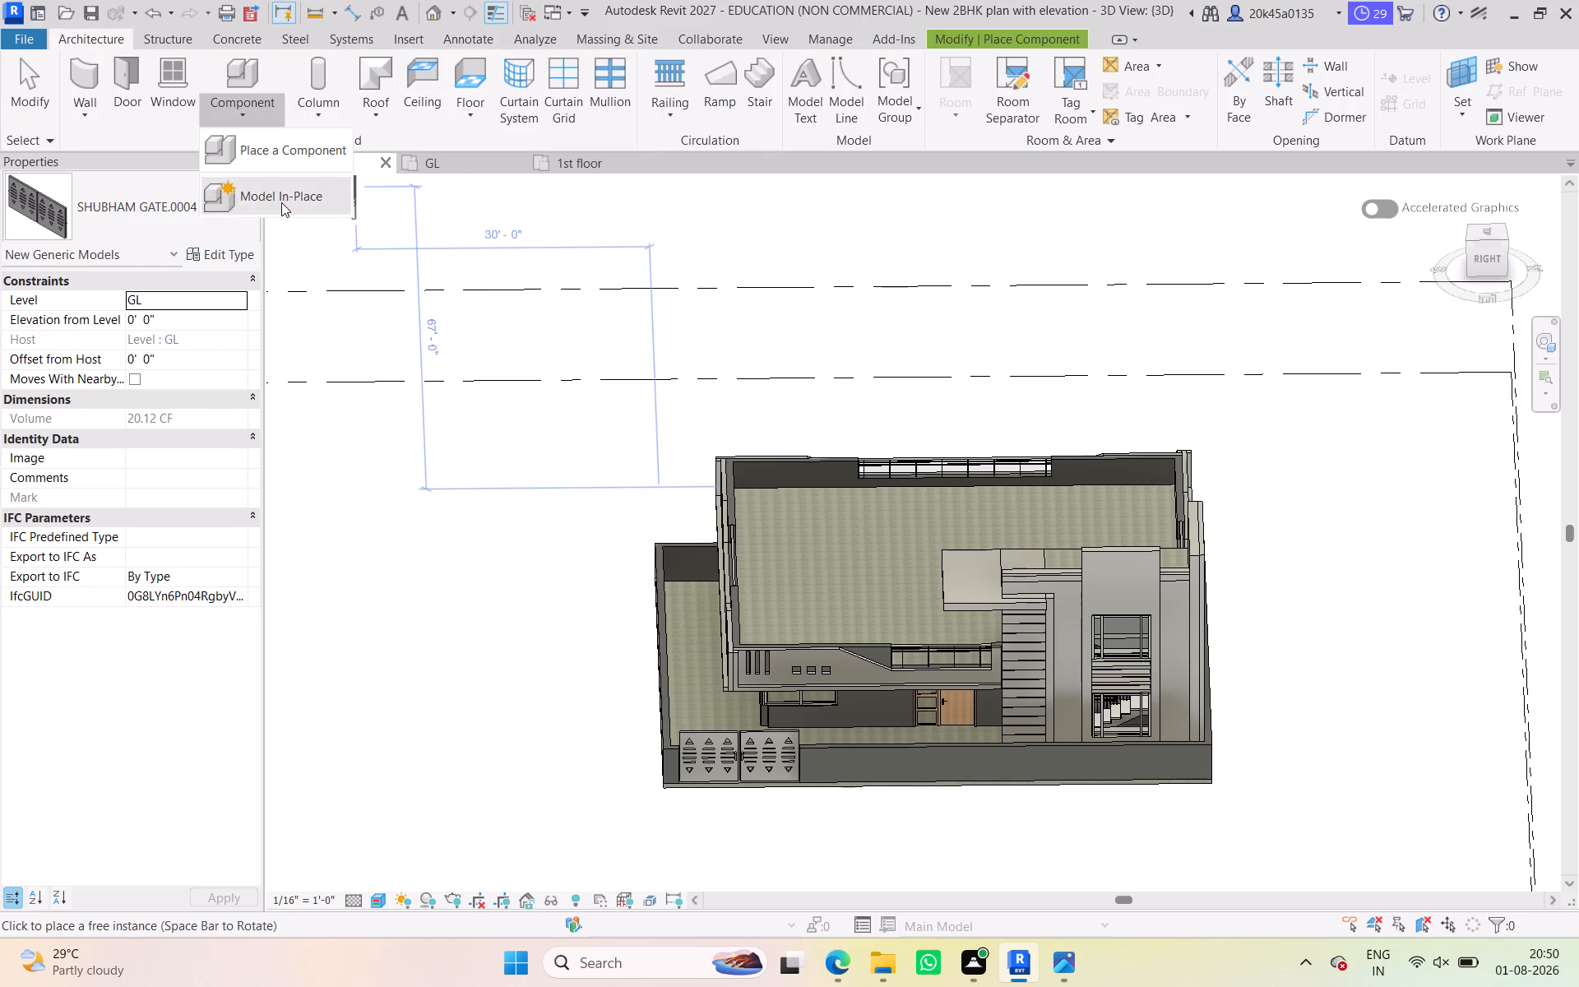
pyautogui.click(281, 203)
pyautogui.click(866, 273)
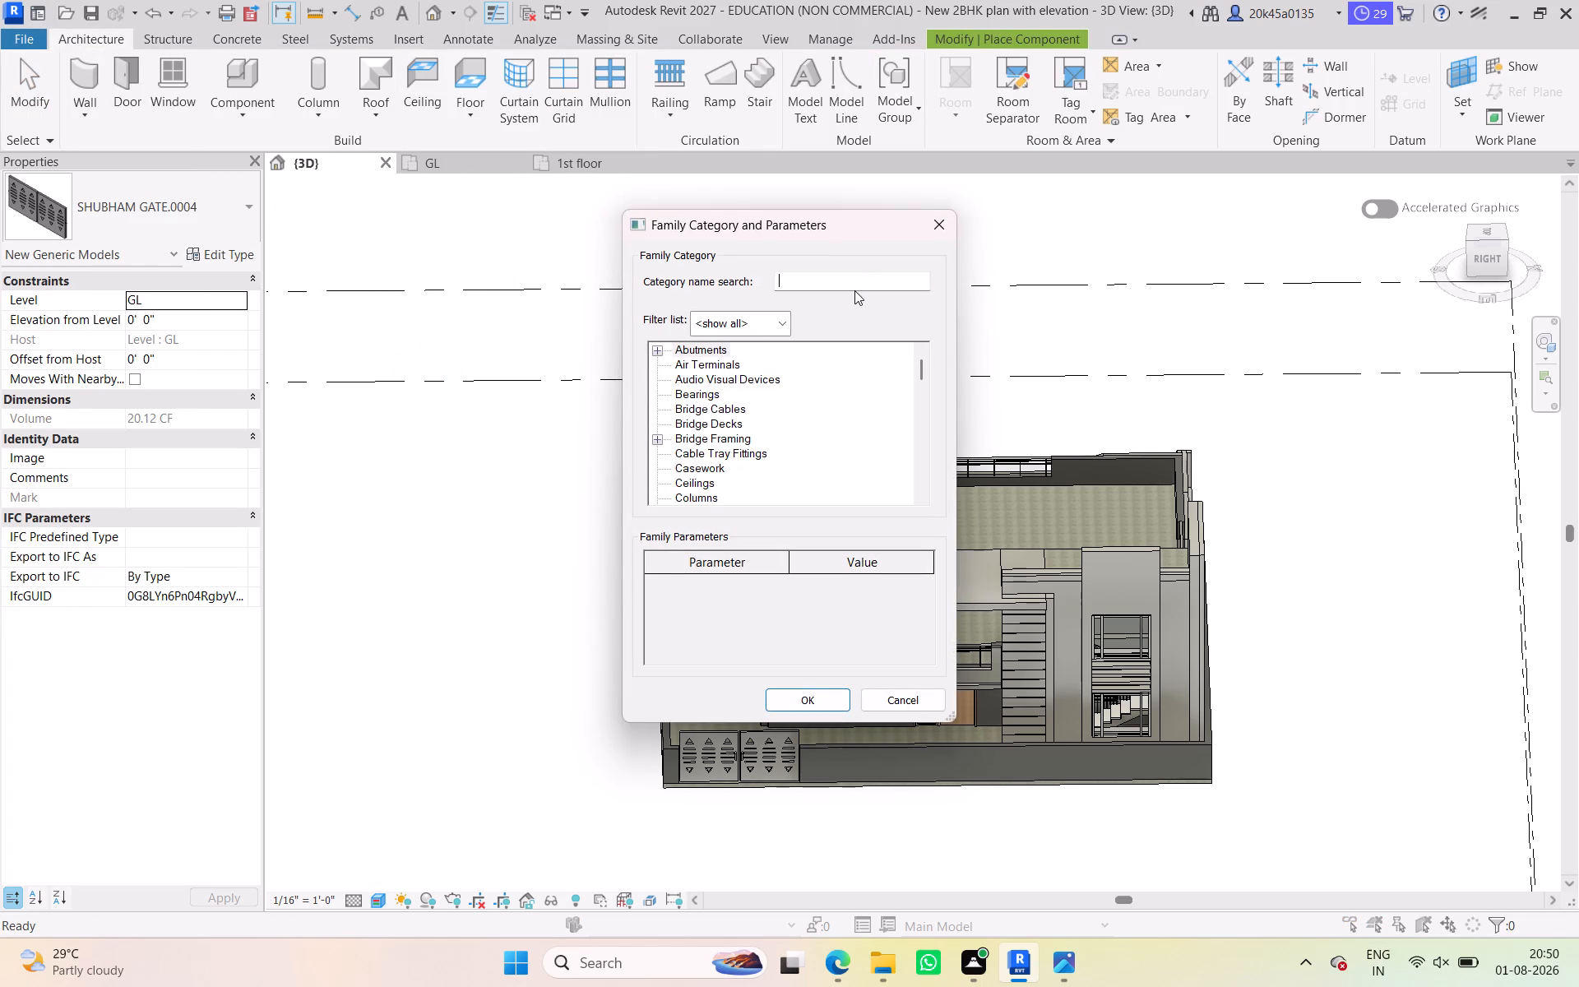
pyautogui.write('ge')
pyautogui.press('n')
pyautogui.click(759, 365)
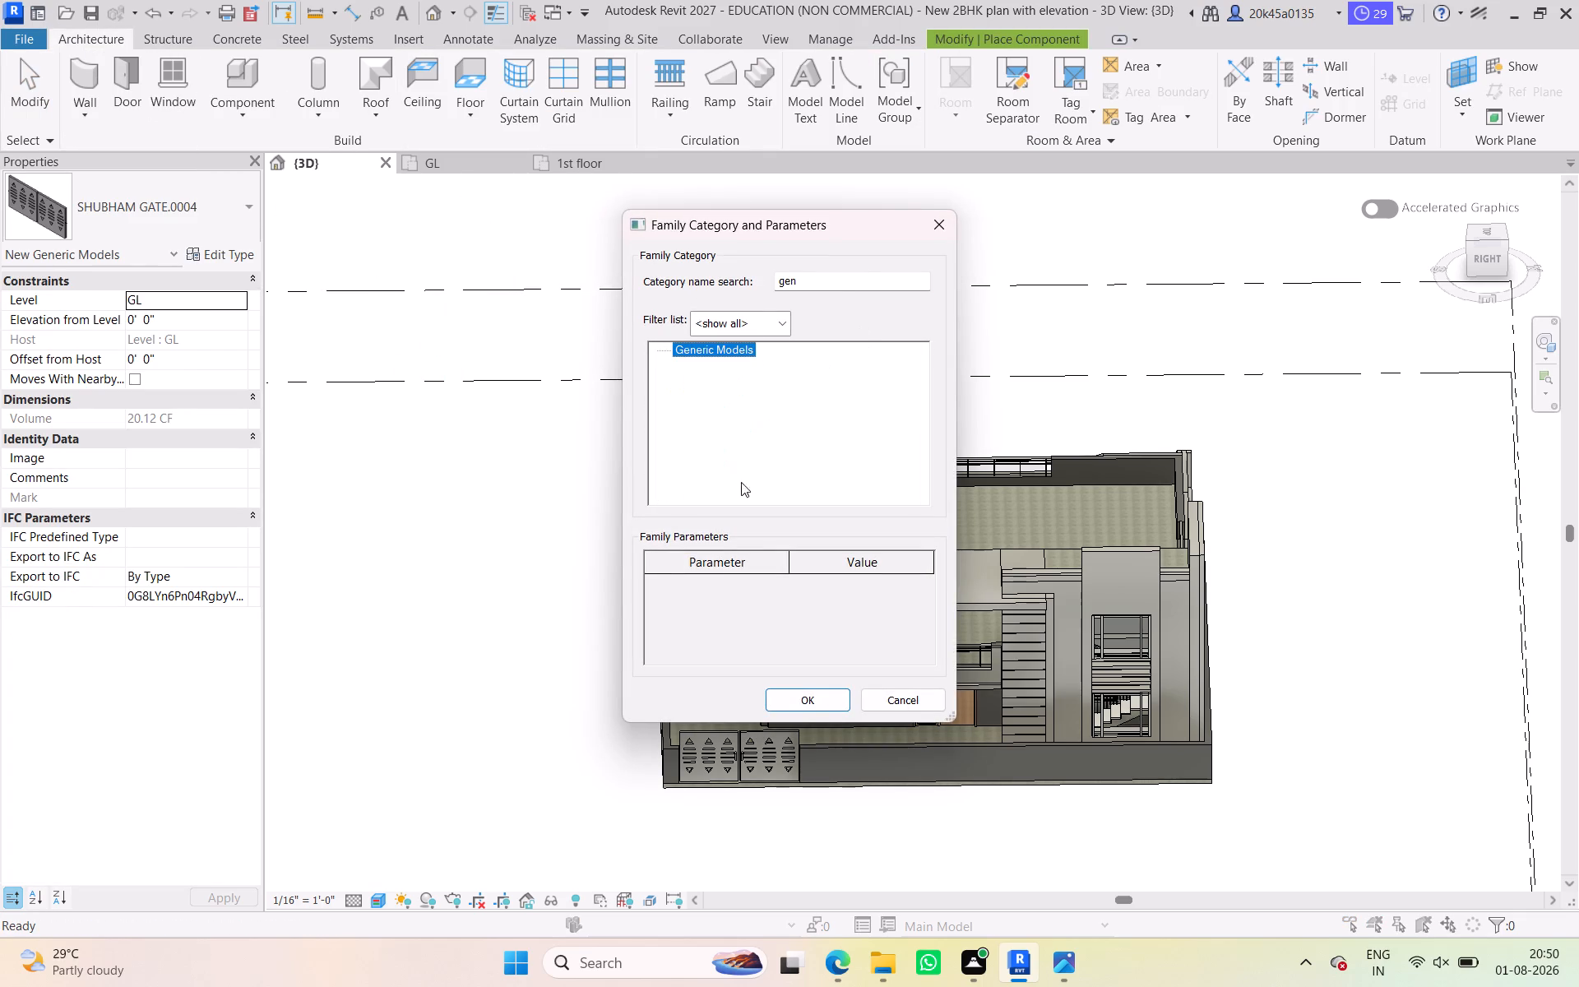
pyautogui.click(804, 704)
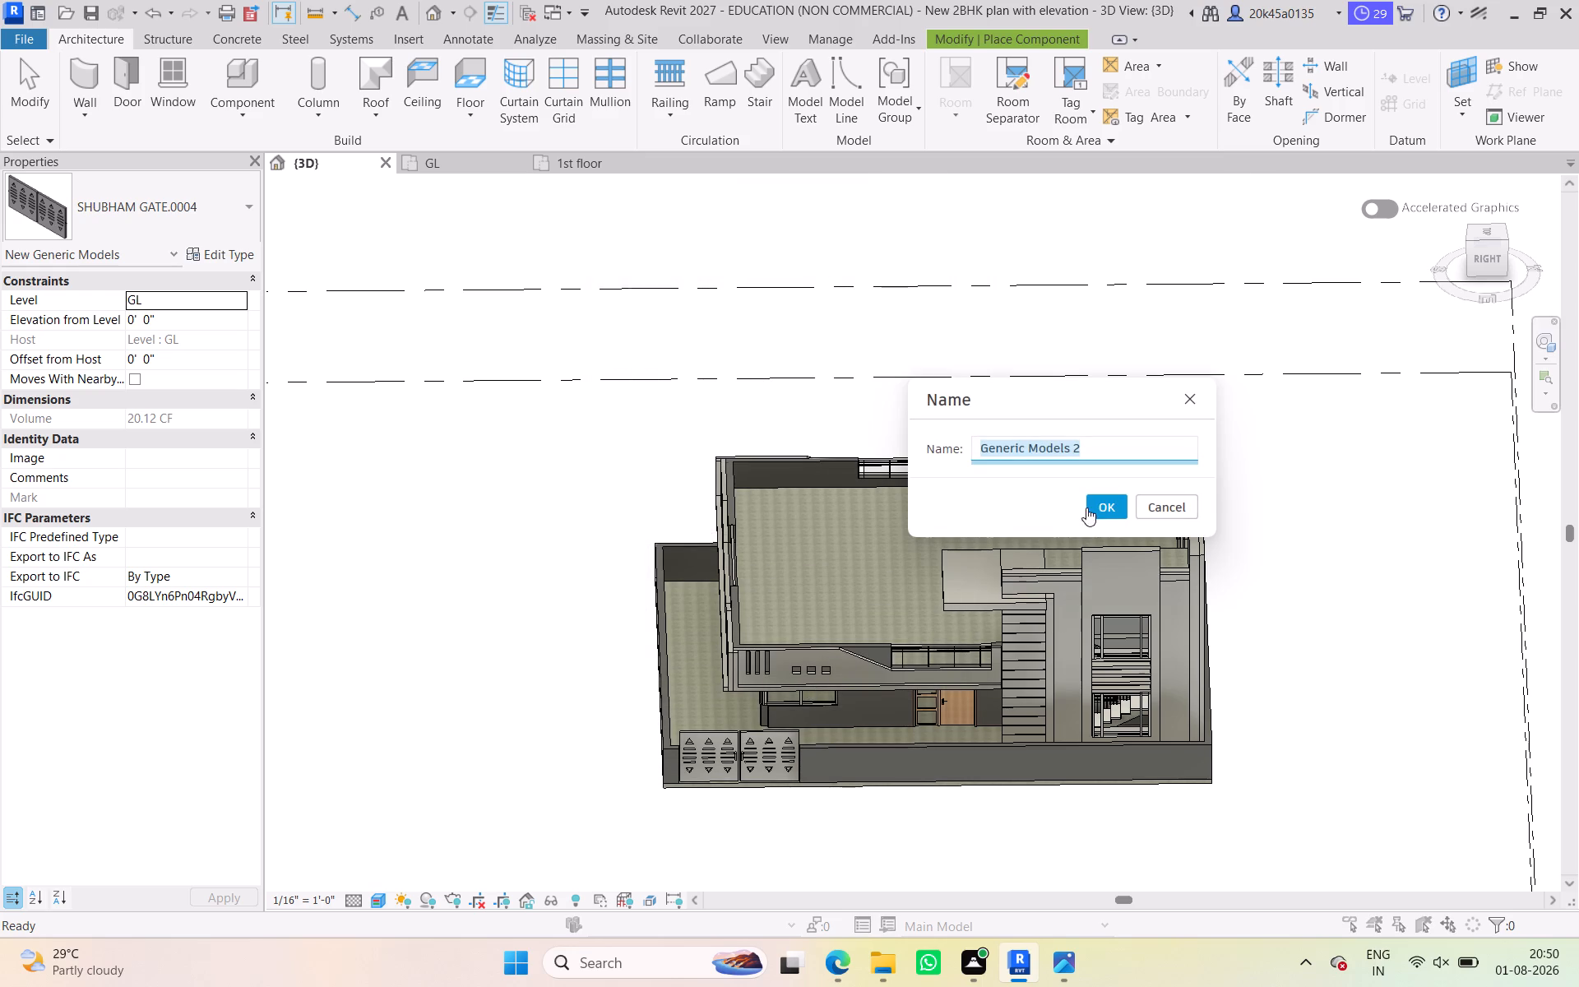
pyautogui.click(1093, 506)
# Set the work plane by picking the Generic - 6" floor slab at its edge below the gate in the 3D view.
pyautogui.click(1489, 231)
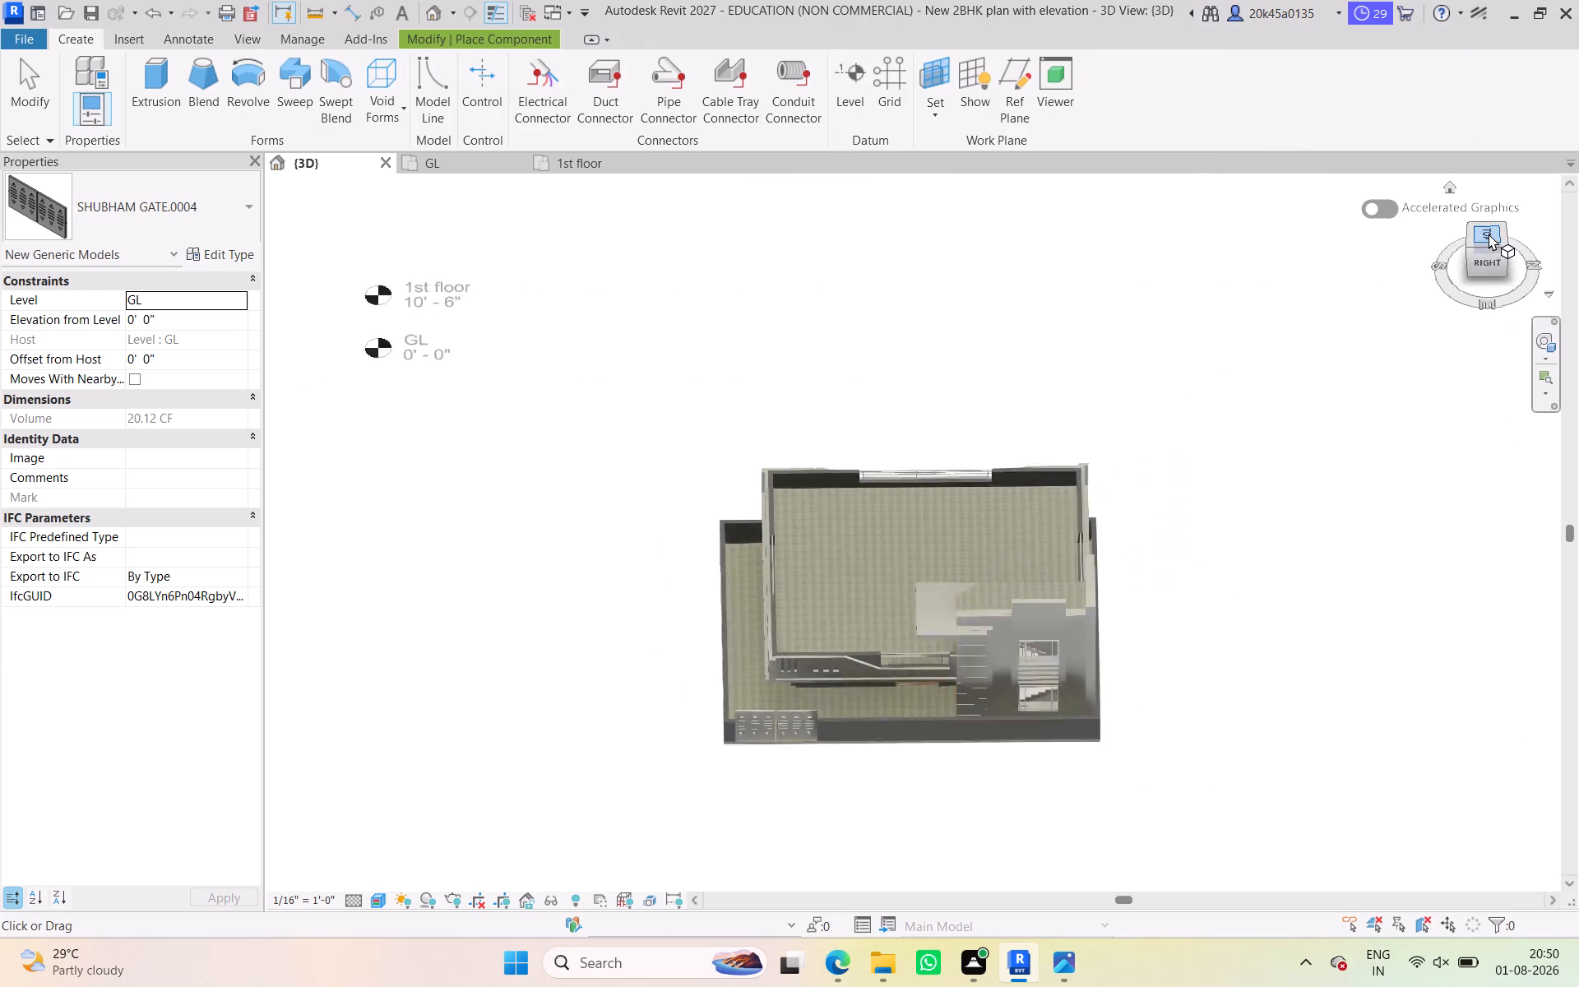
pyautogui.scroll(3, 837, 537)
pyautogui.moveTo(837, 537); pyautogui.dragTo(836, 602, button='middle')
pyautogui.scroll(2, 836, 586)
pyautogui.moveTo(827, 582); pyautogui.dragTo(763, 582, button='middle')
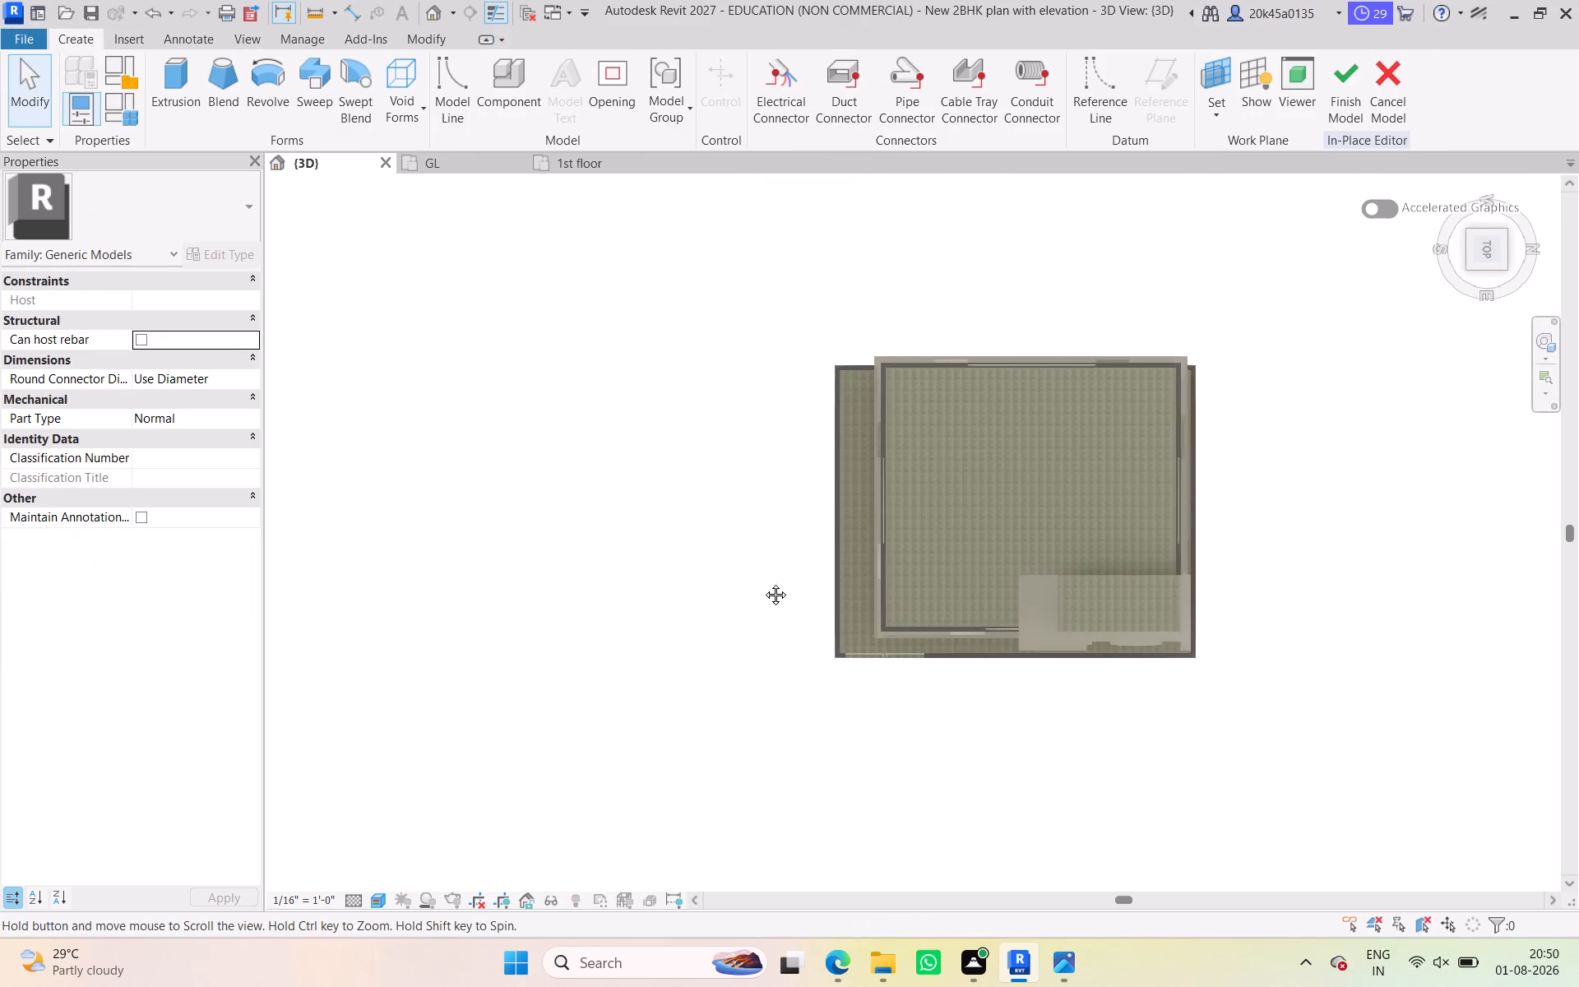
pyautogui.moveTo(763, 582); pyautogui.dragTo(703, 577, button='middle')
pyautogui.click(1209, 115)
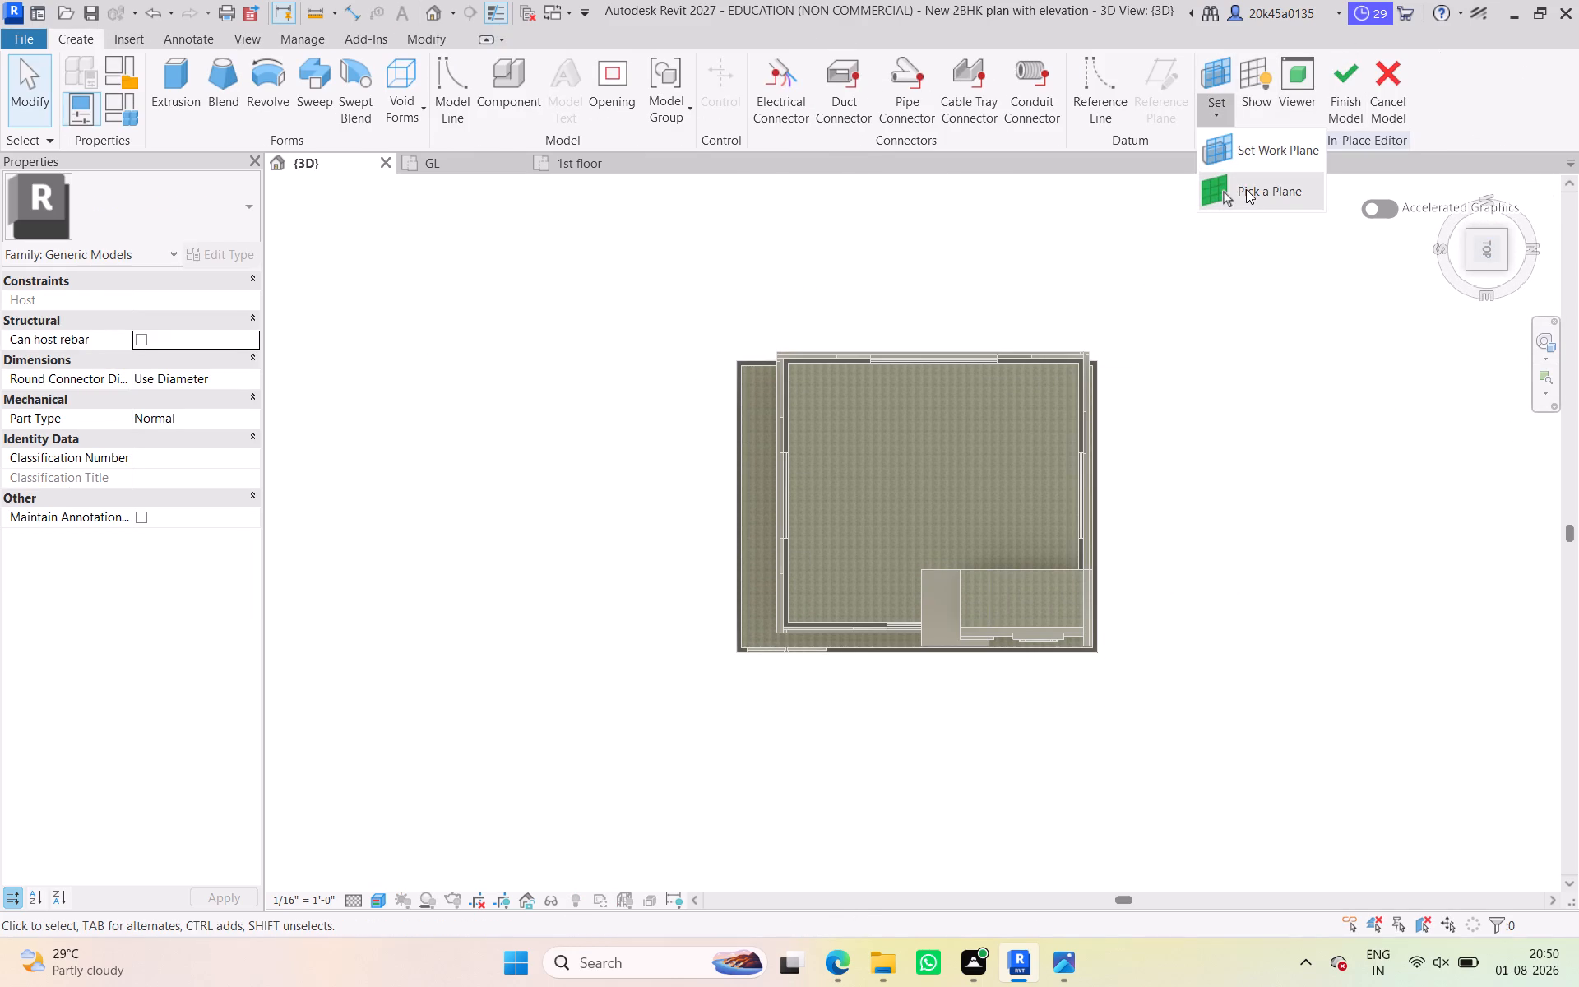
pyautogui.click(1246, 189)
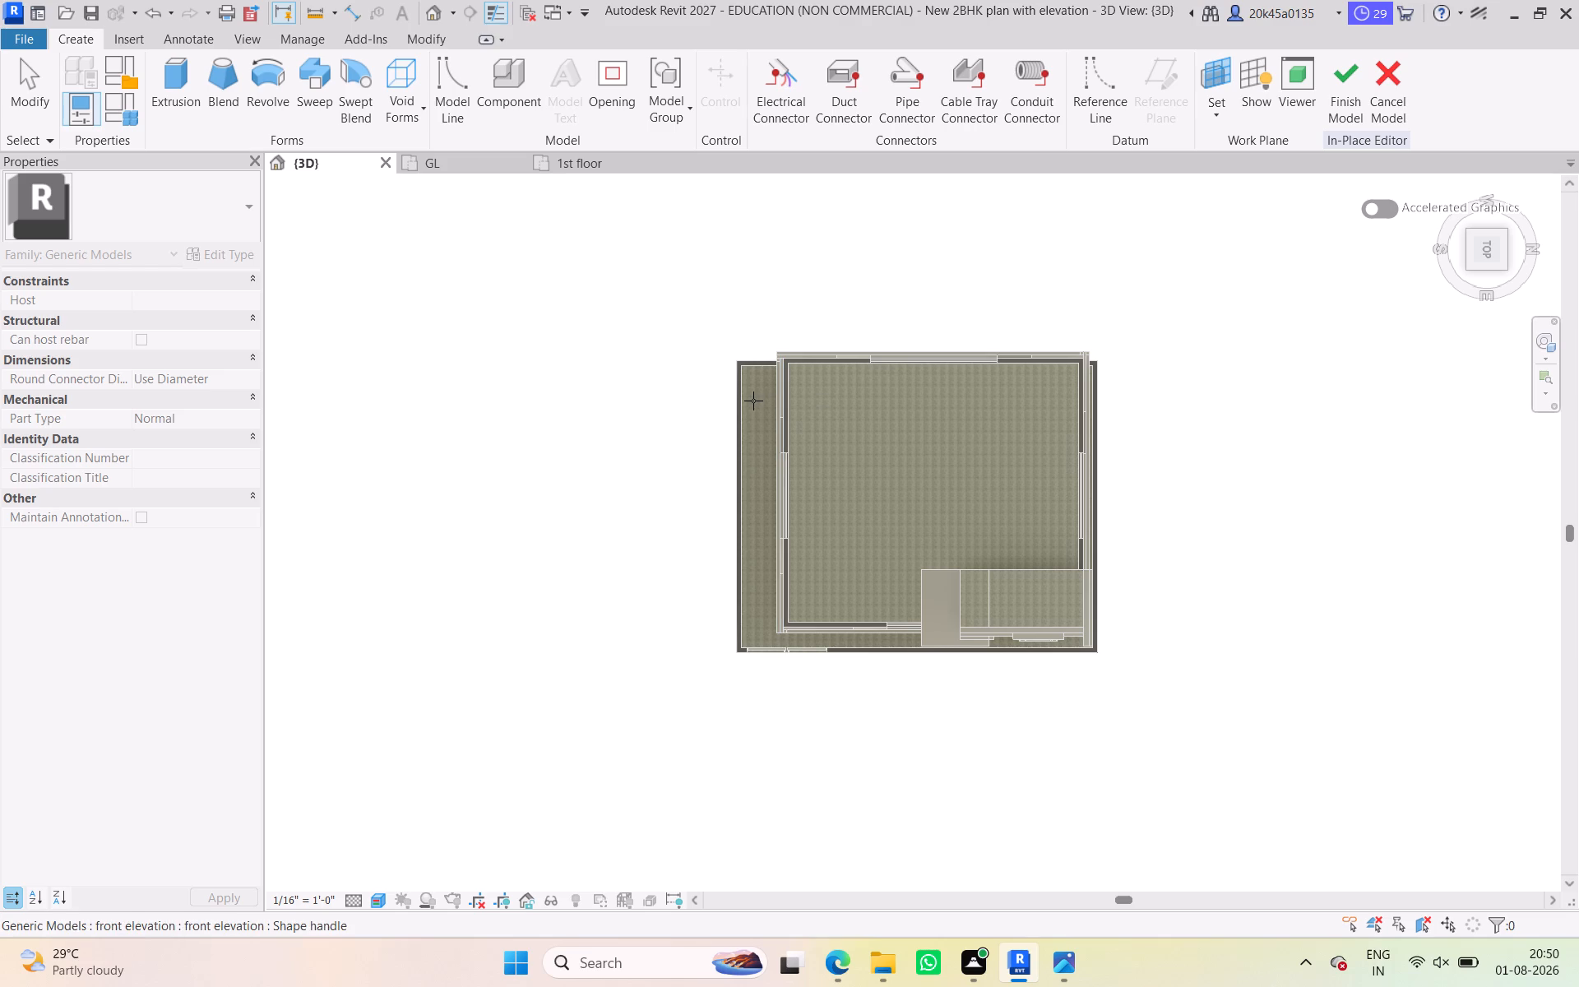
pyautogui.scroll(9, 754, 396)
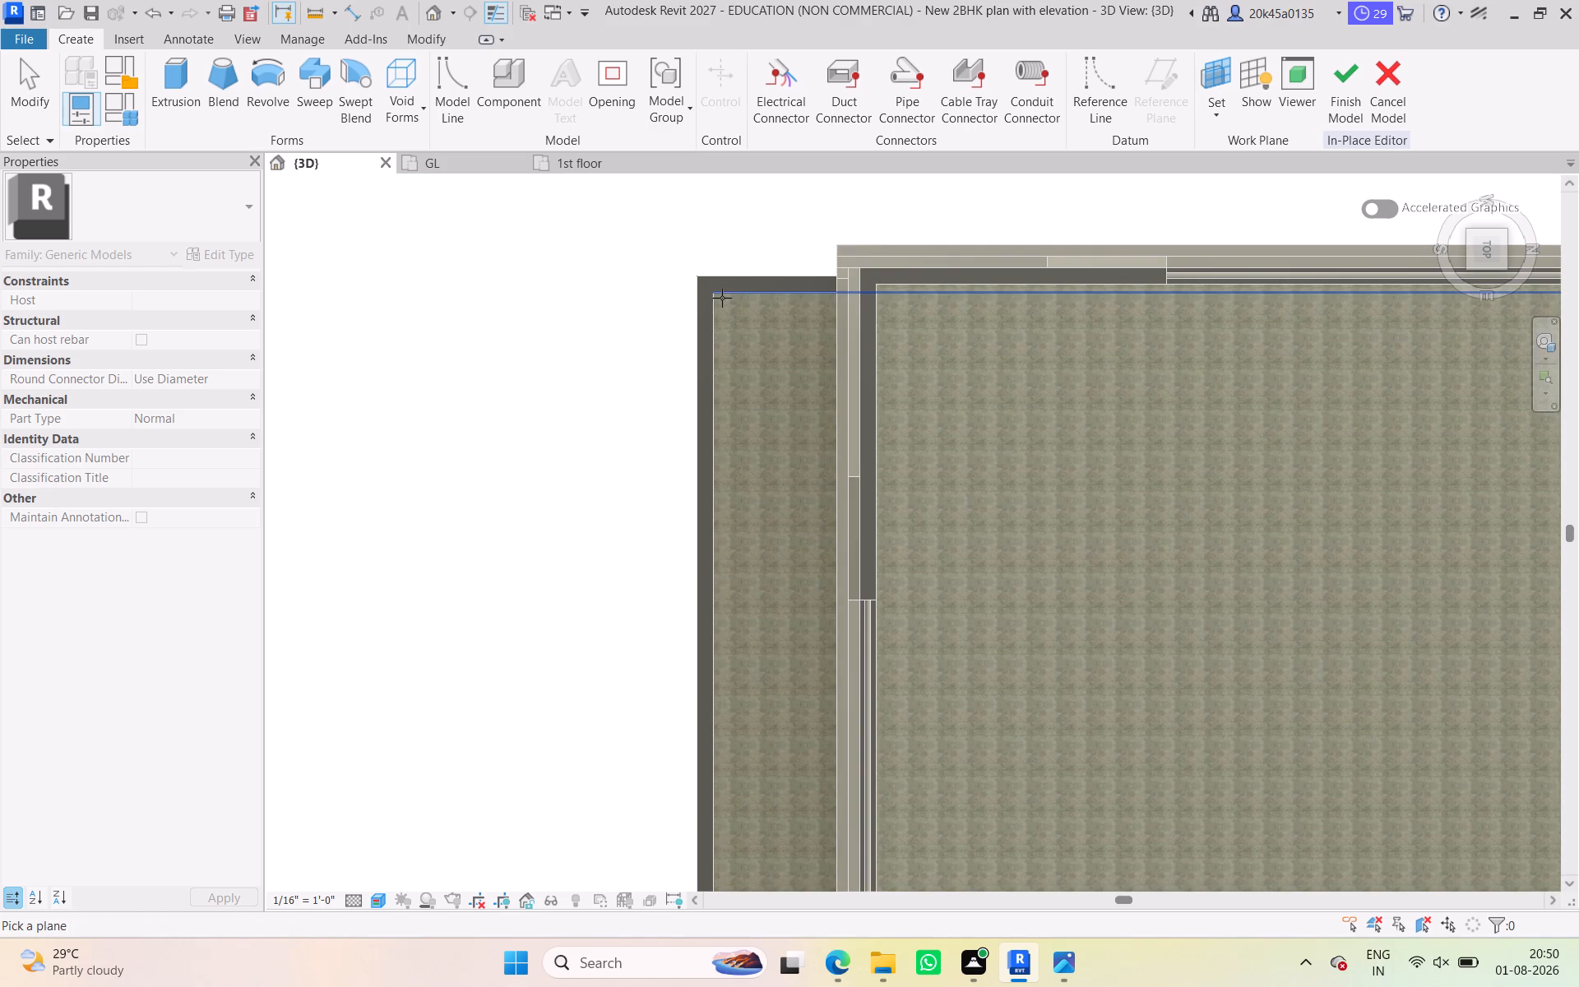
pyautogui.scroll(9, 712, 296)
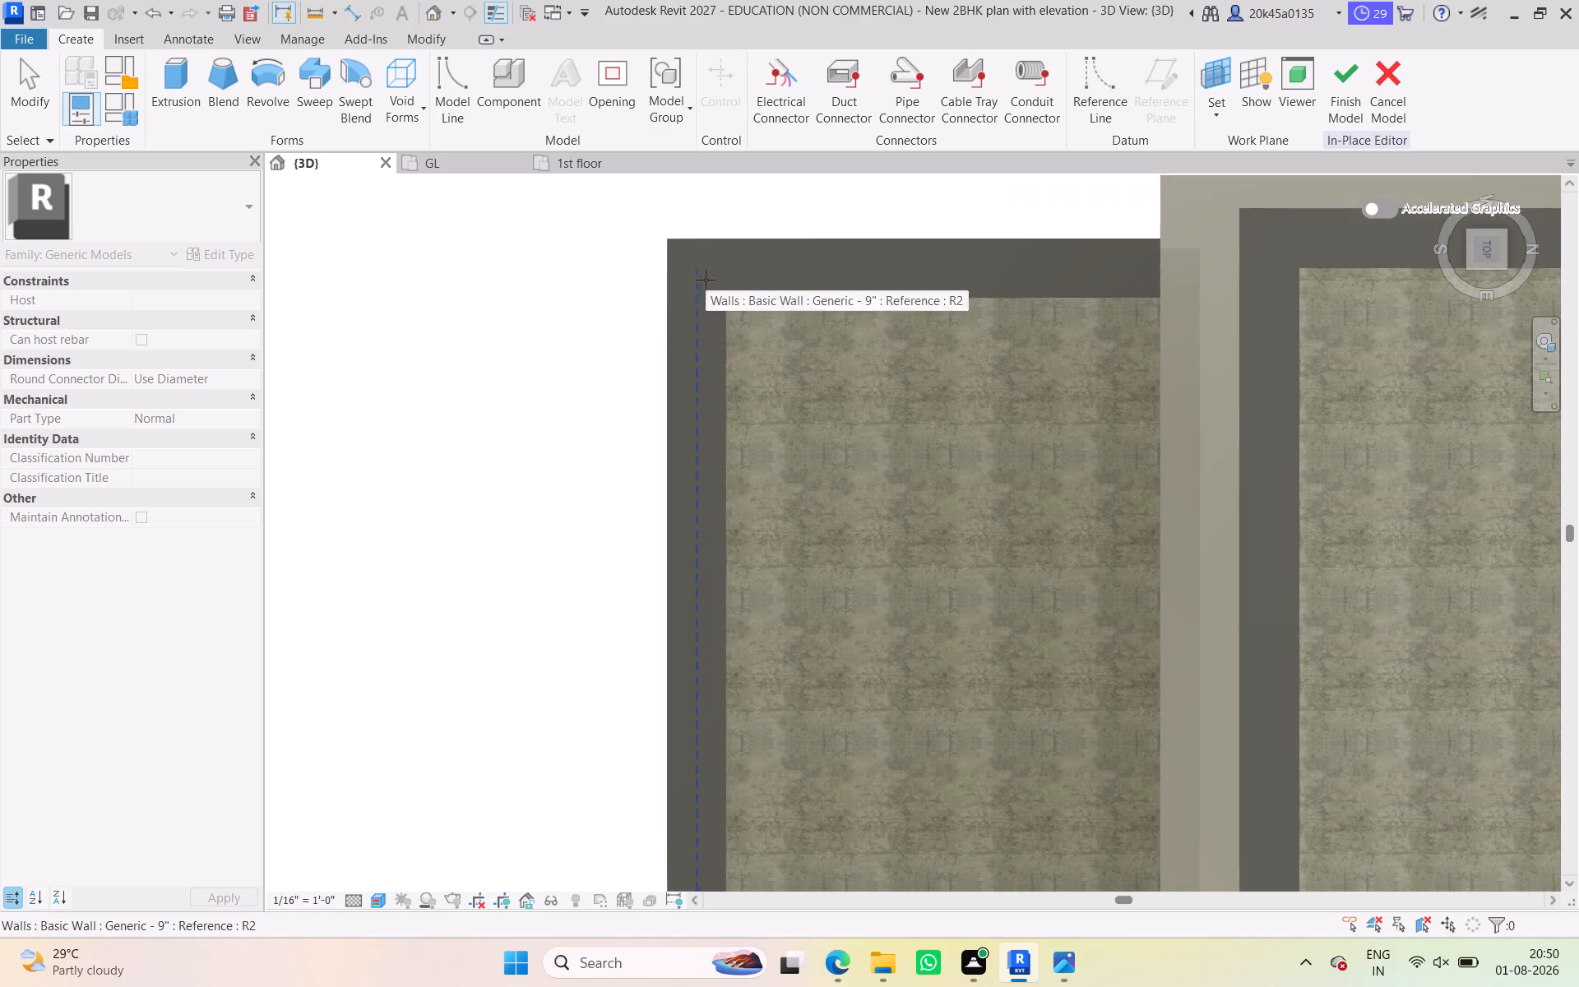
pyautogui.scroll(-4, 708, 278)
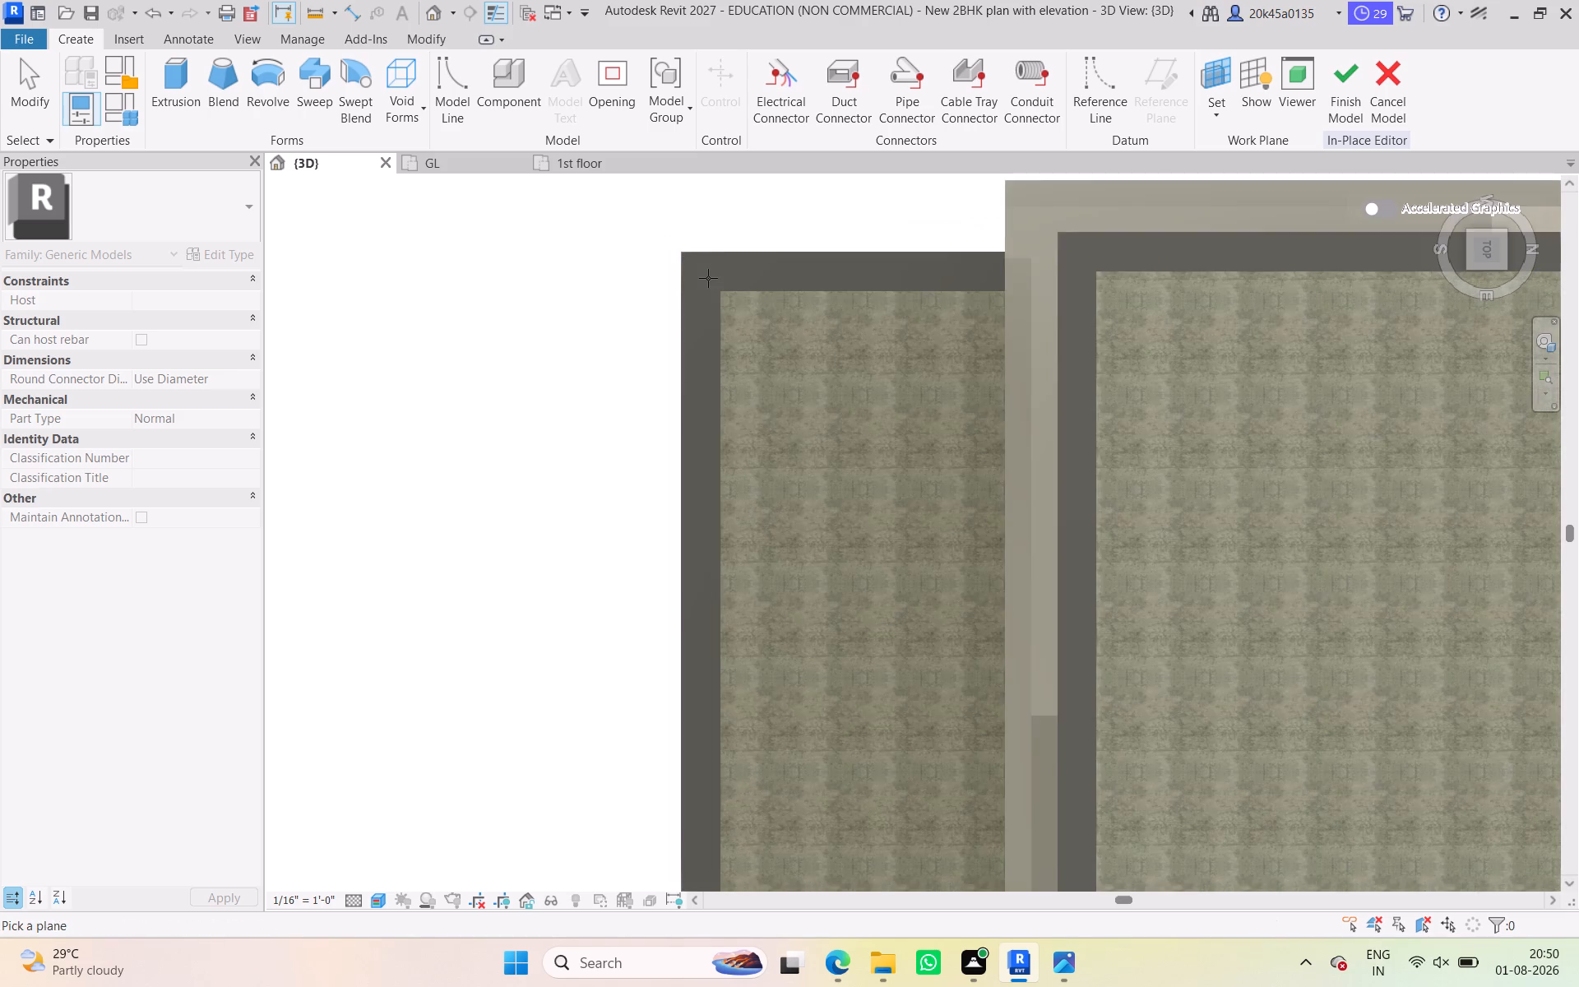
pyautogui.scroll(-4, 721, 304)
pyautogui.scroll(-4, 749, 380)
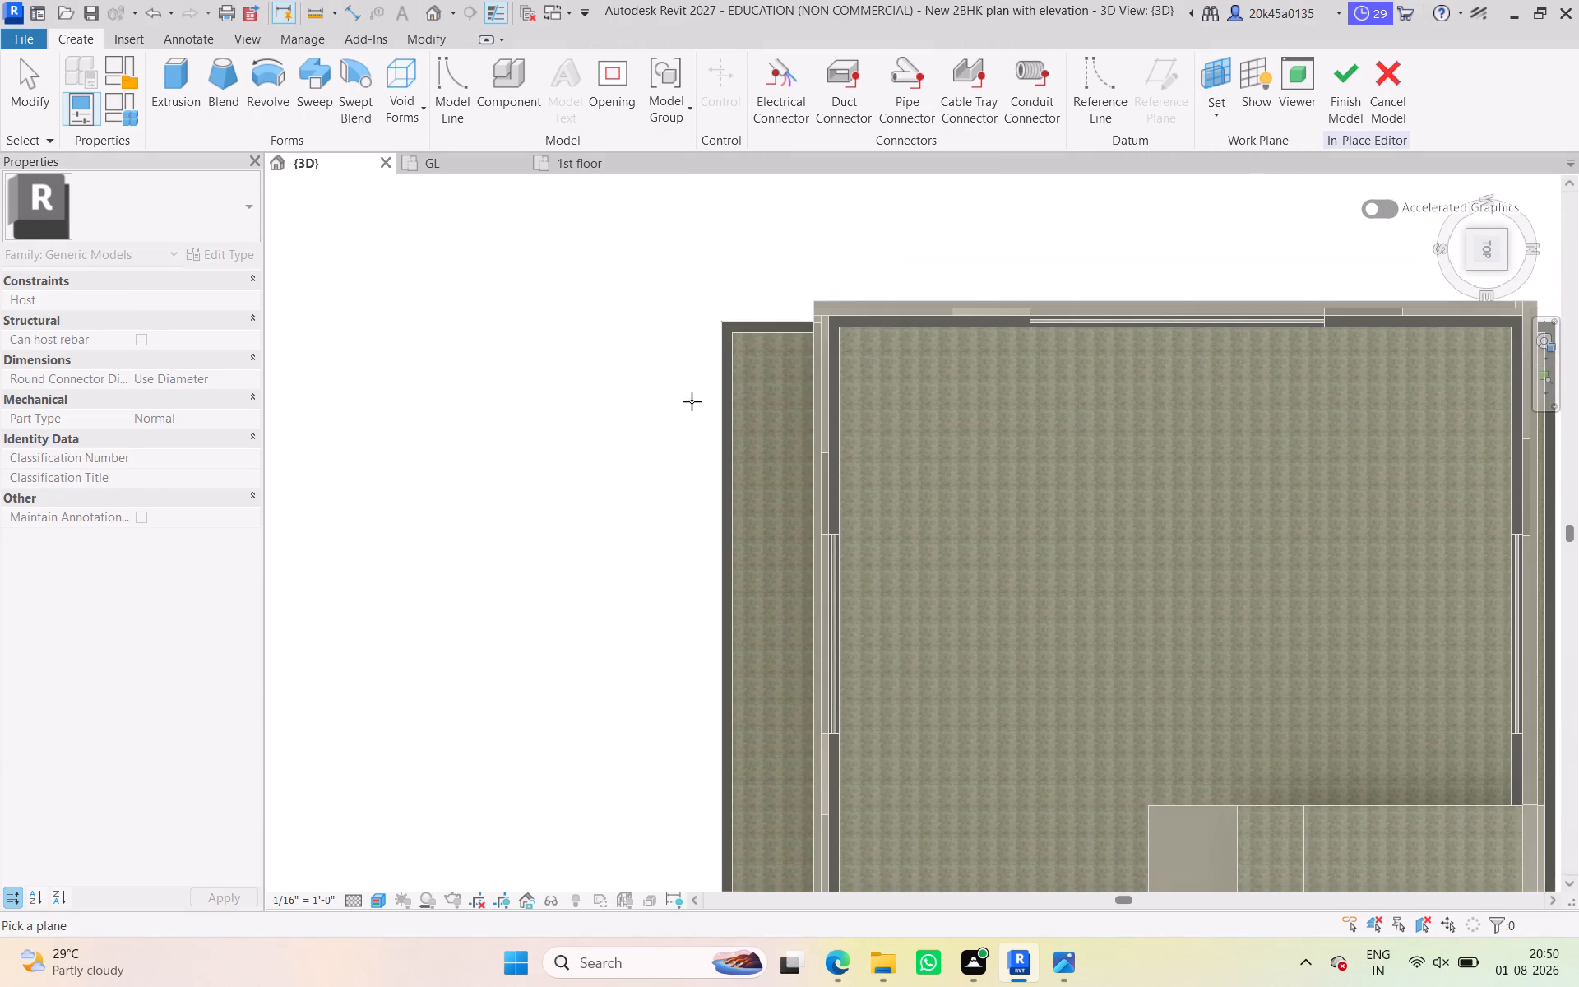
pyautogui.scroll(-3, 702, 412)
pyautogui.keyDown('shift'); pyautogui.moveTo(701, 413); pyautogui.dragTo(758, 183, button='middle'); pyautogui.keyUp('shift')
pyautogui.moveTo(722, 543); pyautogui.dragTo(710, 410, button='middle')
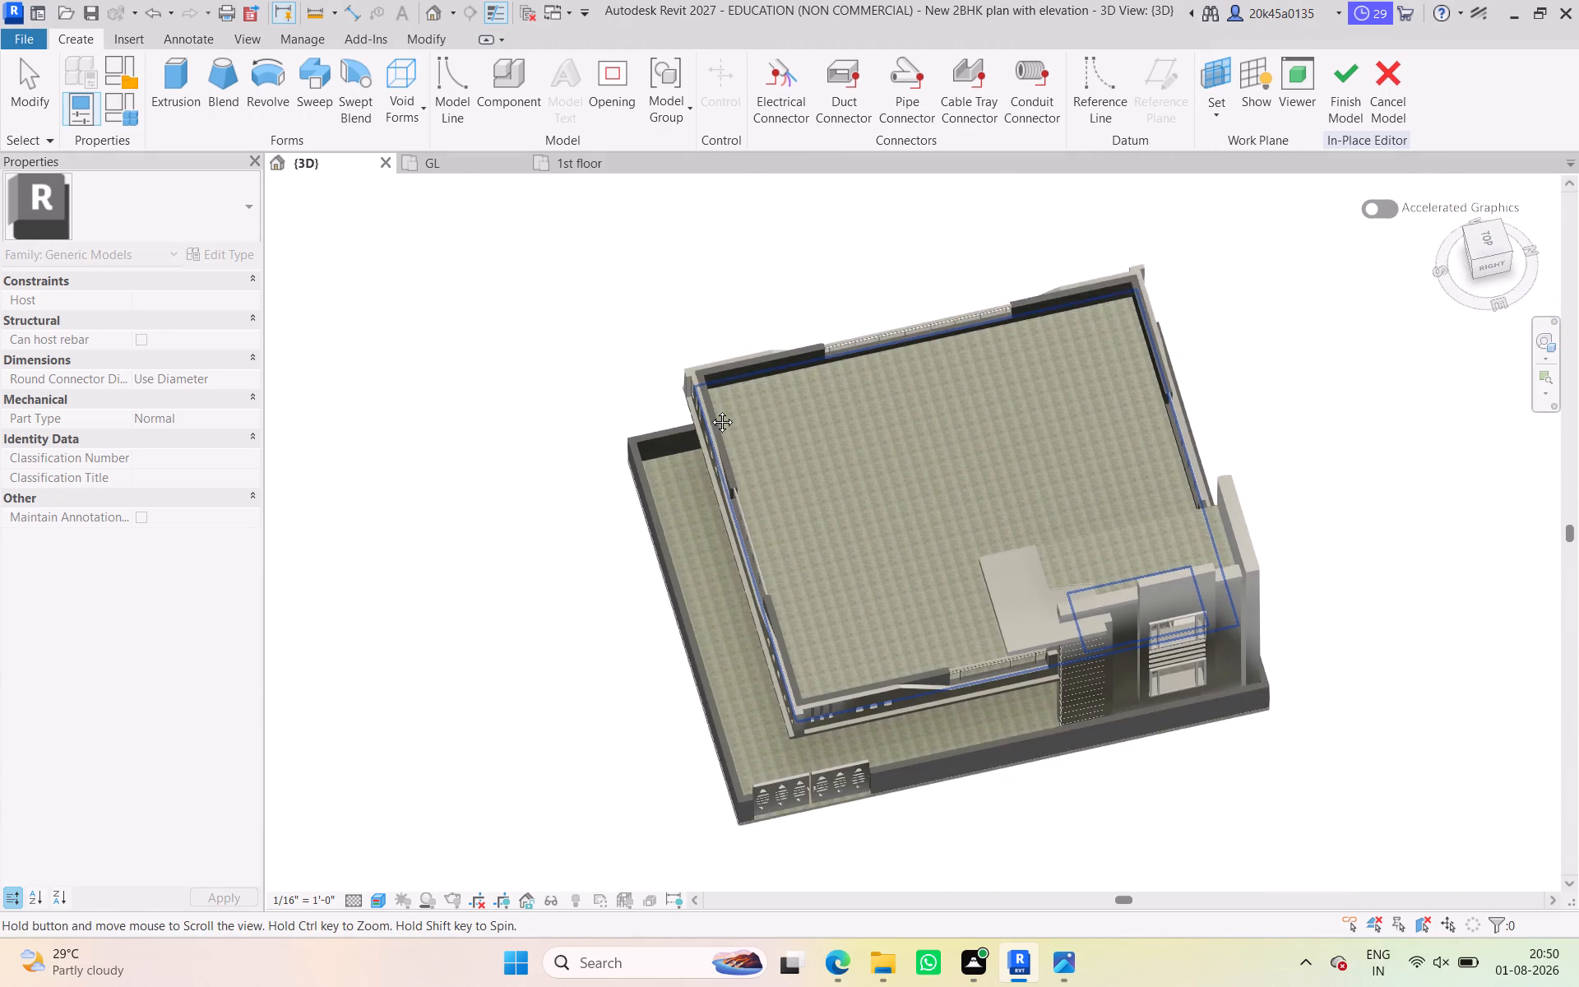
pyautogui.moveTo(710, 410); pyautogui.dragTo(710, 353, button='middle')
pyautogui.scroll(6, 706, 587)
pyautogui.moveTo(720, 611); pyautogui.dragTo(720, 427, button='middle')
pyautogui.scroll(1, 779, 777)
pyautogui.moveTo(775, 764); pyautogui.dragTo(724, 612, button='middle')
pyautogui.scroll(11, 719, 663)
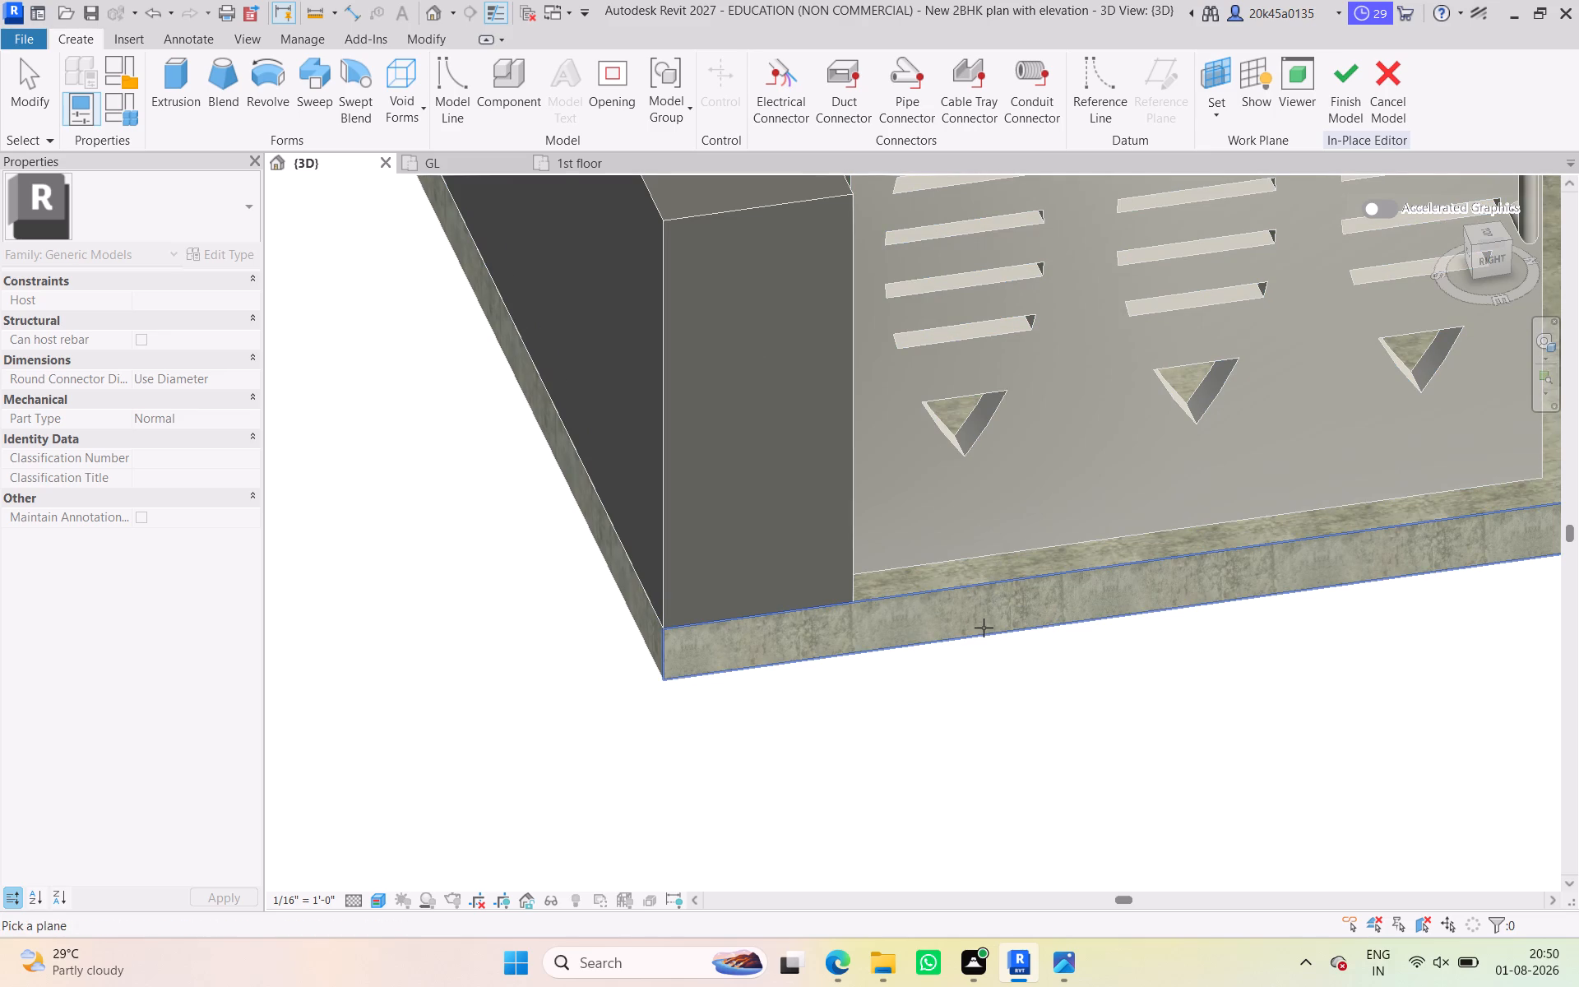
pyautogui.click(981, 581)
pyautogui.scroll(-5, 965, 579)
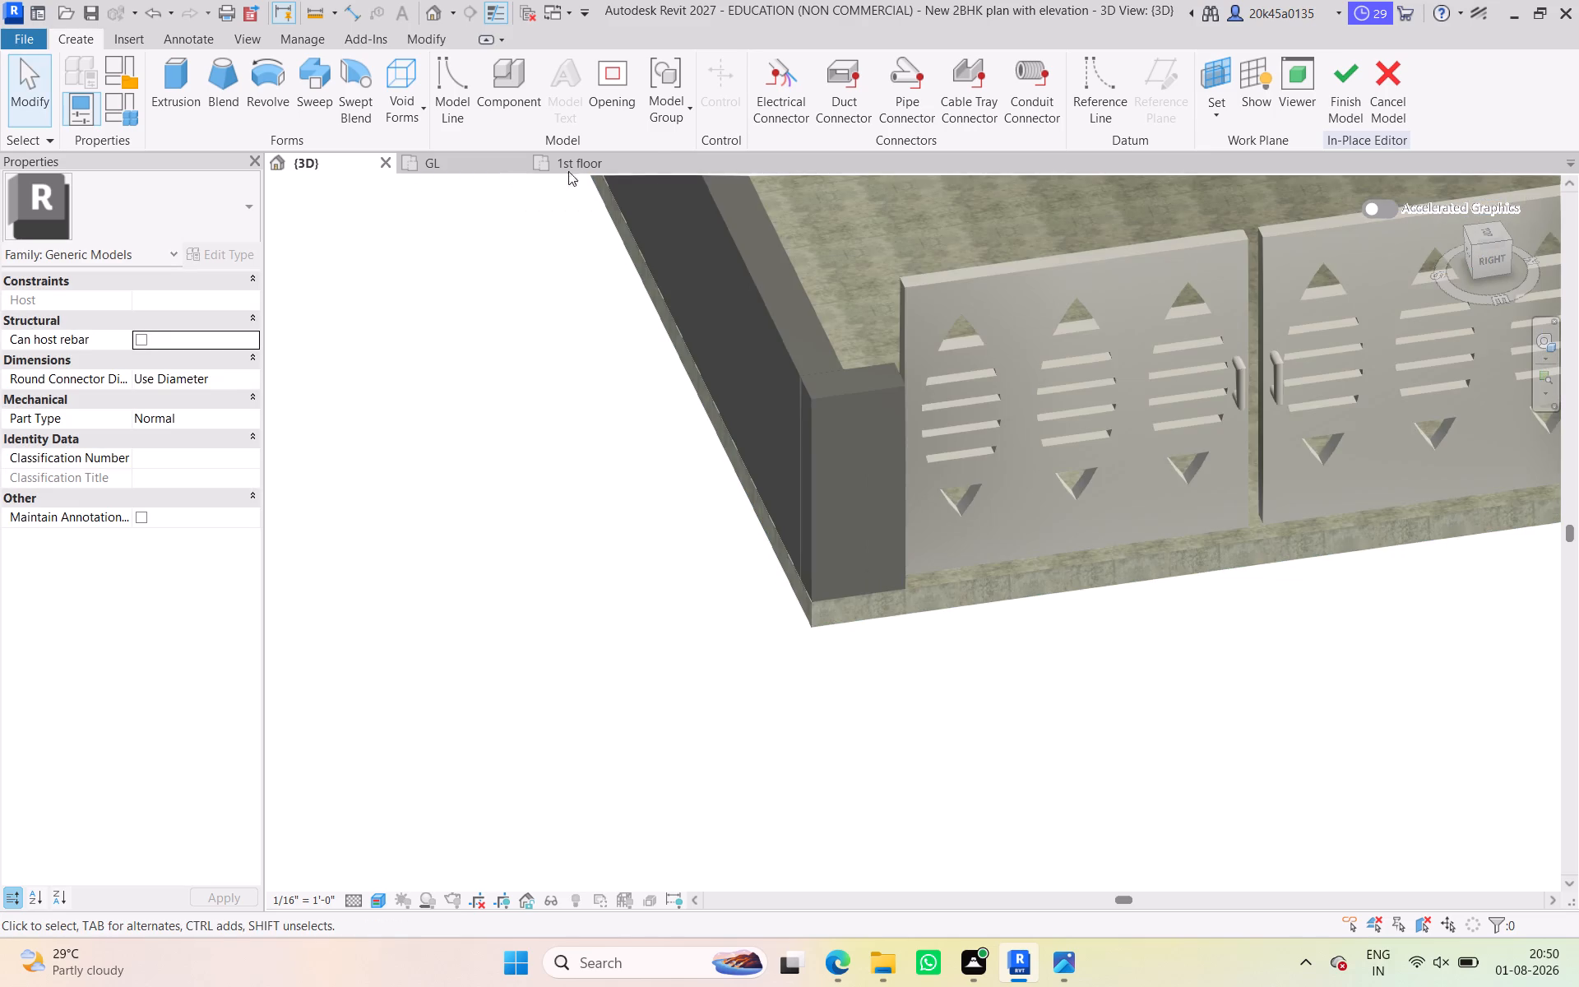
# Start an extrusion with the Generic - 6" floor slab picked as work plane, and open the GL floor plan for sketching.
pyautogui.click(567, 167)
pyautogui.click(457, 165)
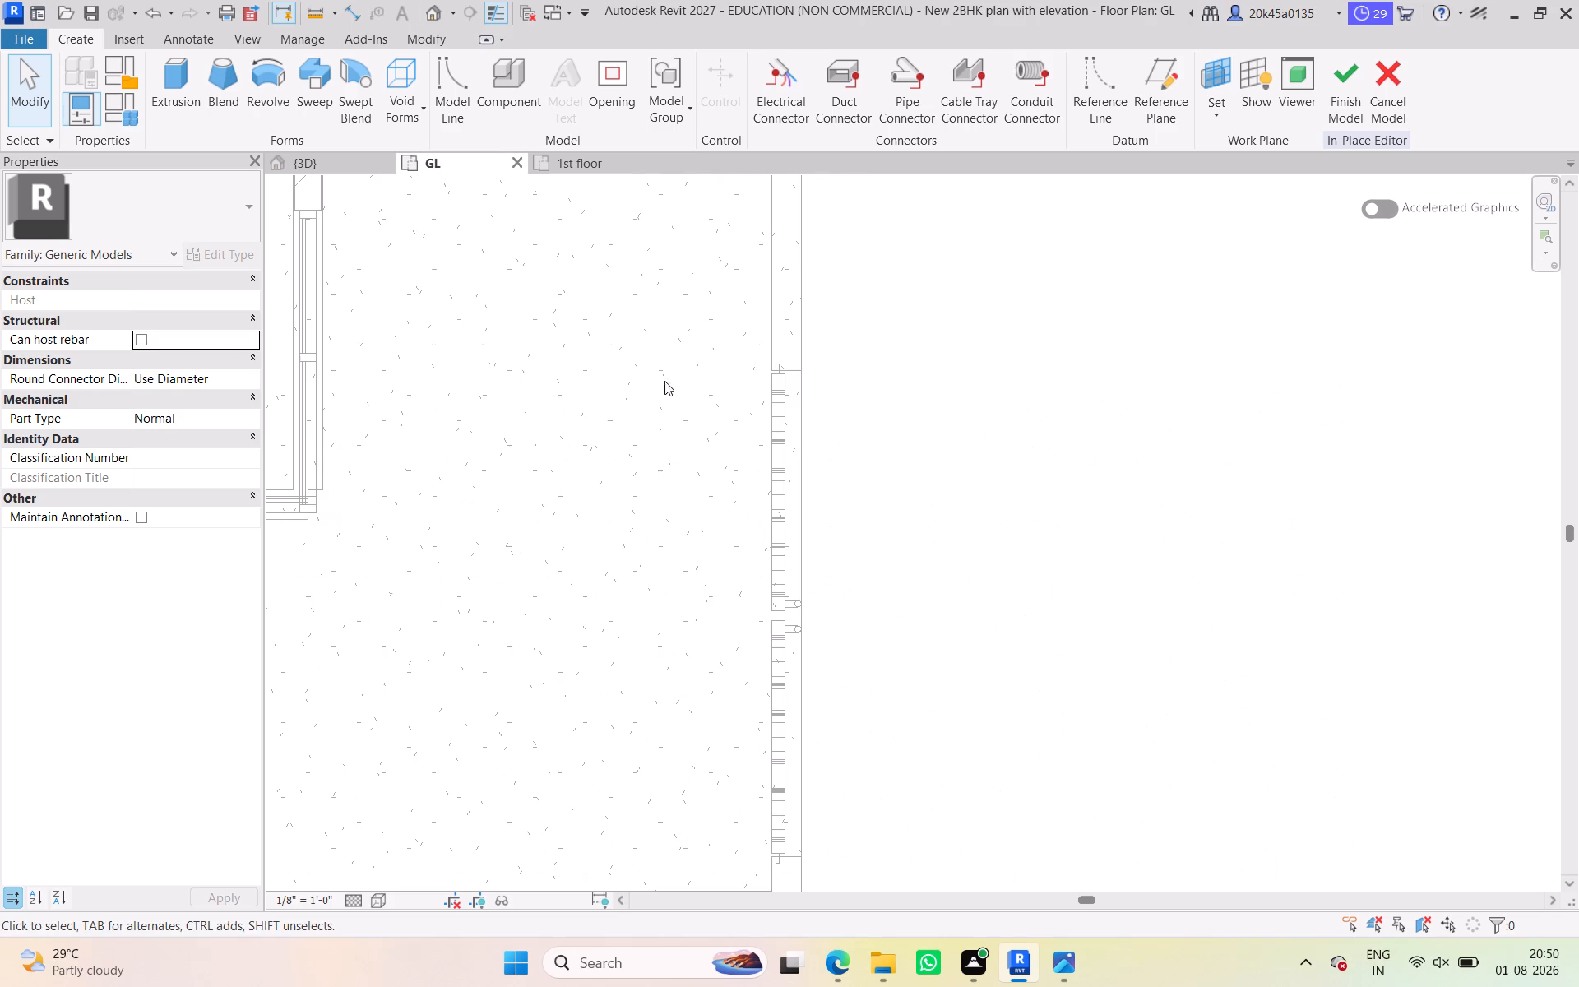
pyautogui.scroll(-10, 720, 435)
pyautogui.moveTo(722, 441); pyautogui.dragTo(930, 546, button='middle')
pyautogui.scroll(-3, 879, 532)
pyautogui.moveTo(879, 532); pyautogui.dragTo(873, 583, button='middle')
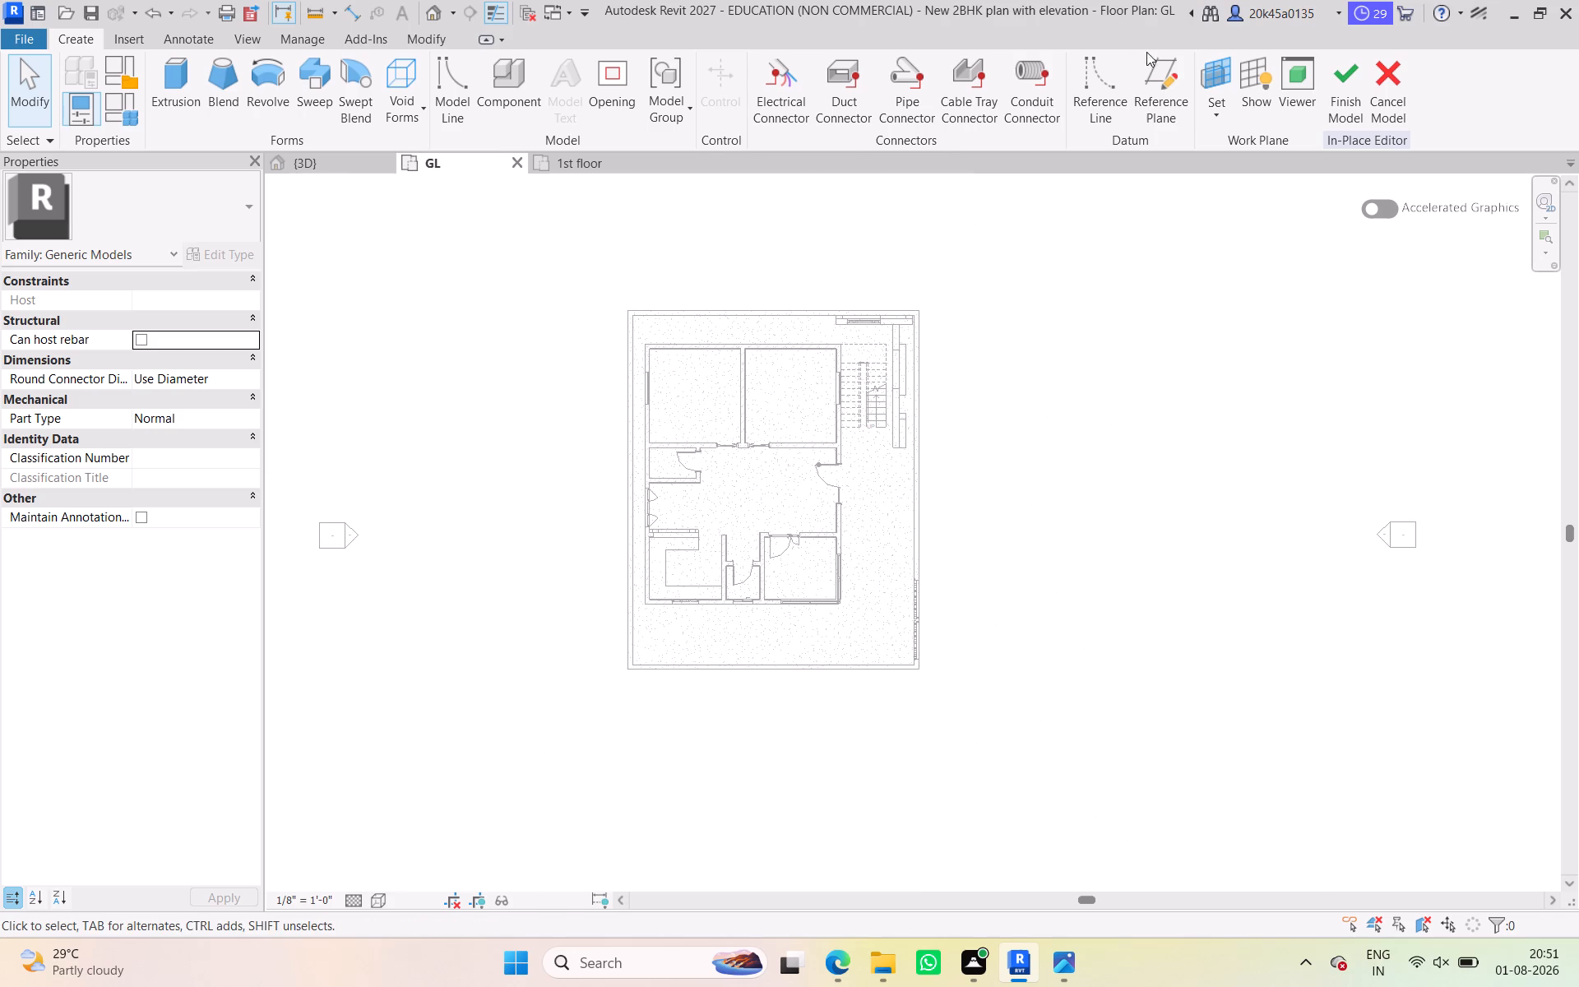
pyautogui.click(1214, 112)
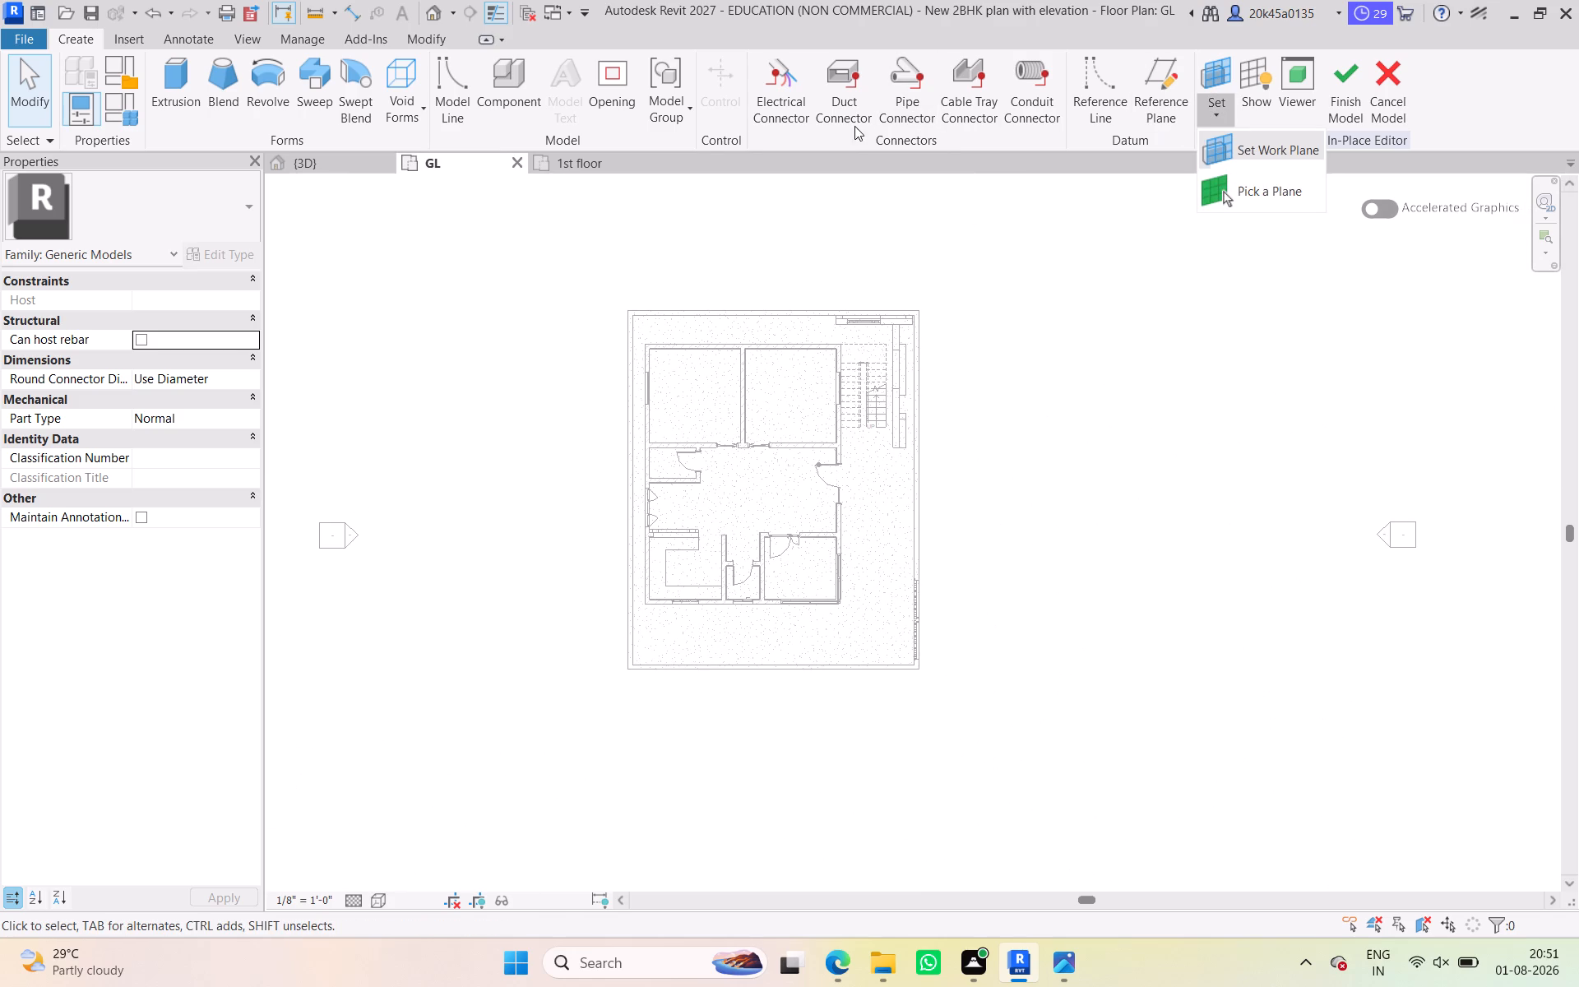
pyautogui.click(181, 84)
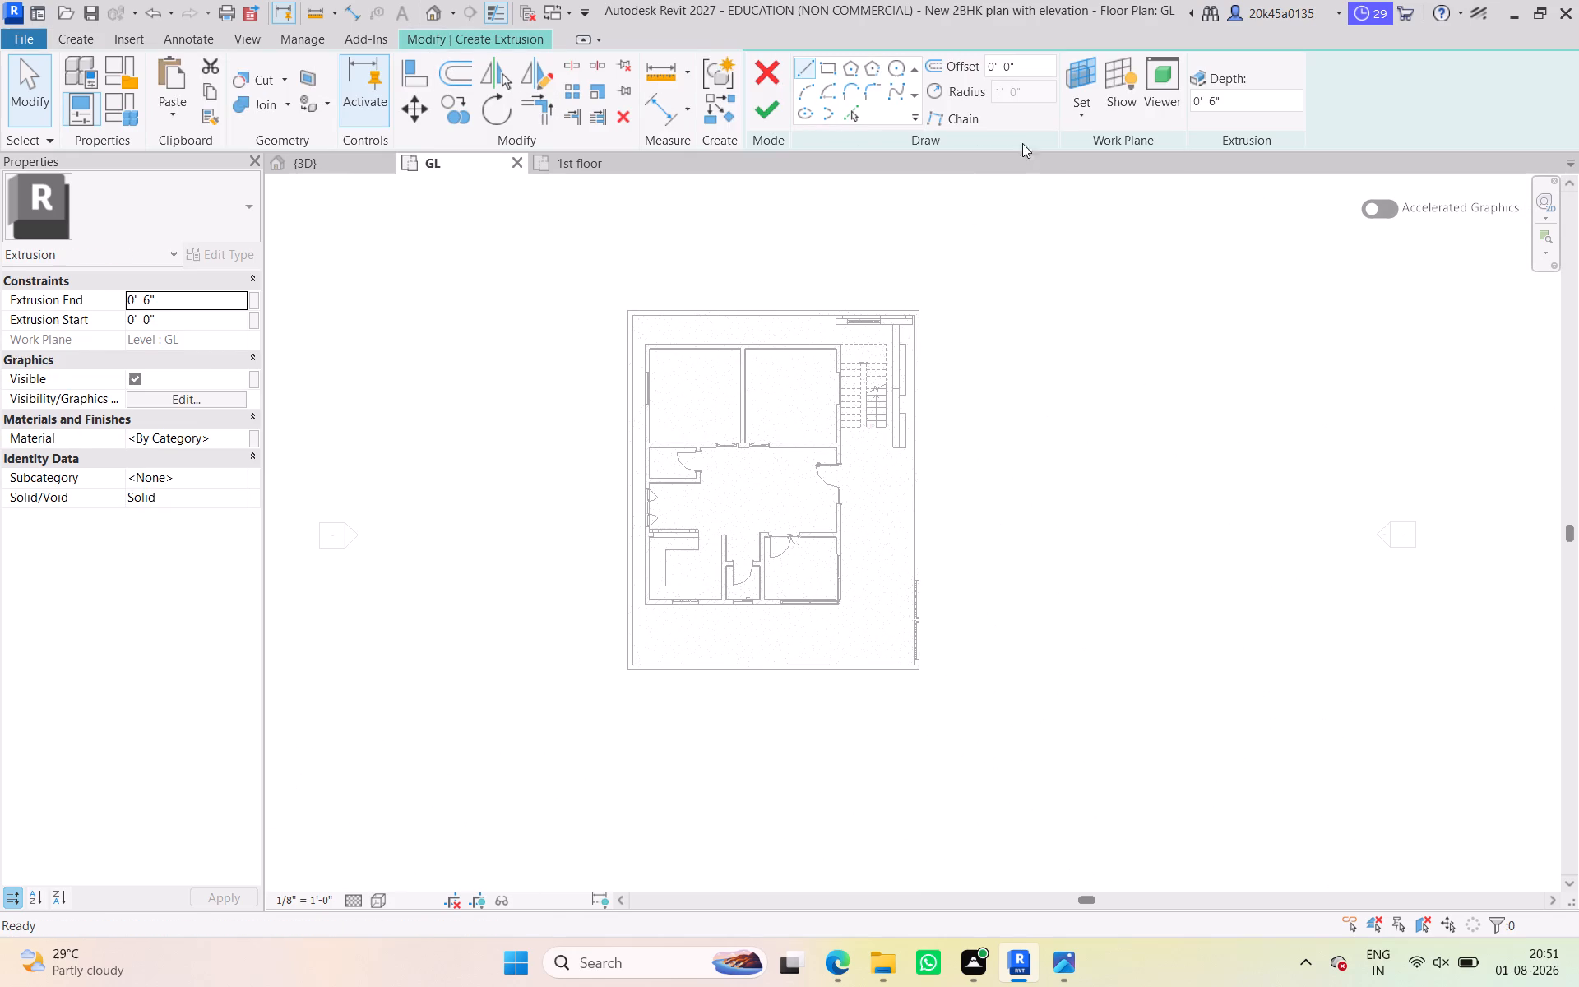
pyautogui.click(1082, 106)
pyautogui.click(1119, 191)
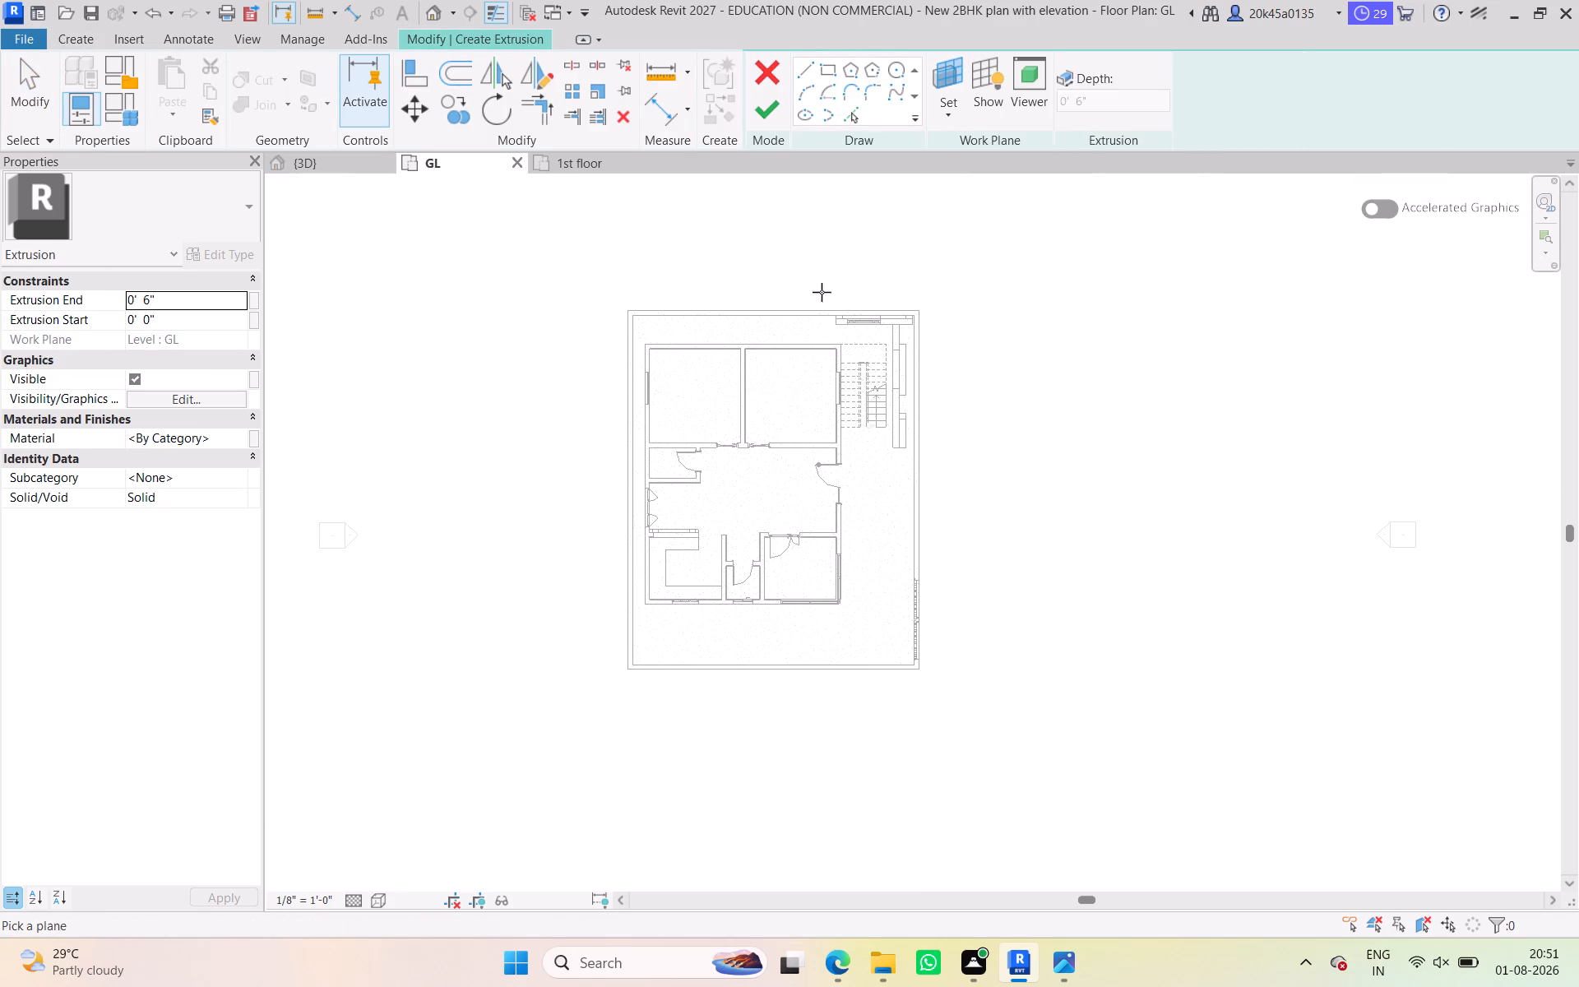
pyautogui.click(344, 170)
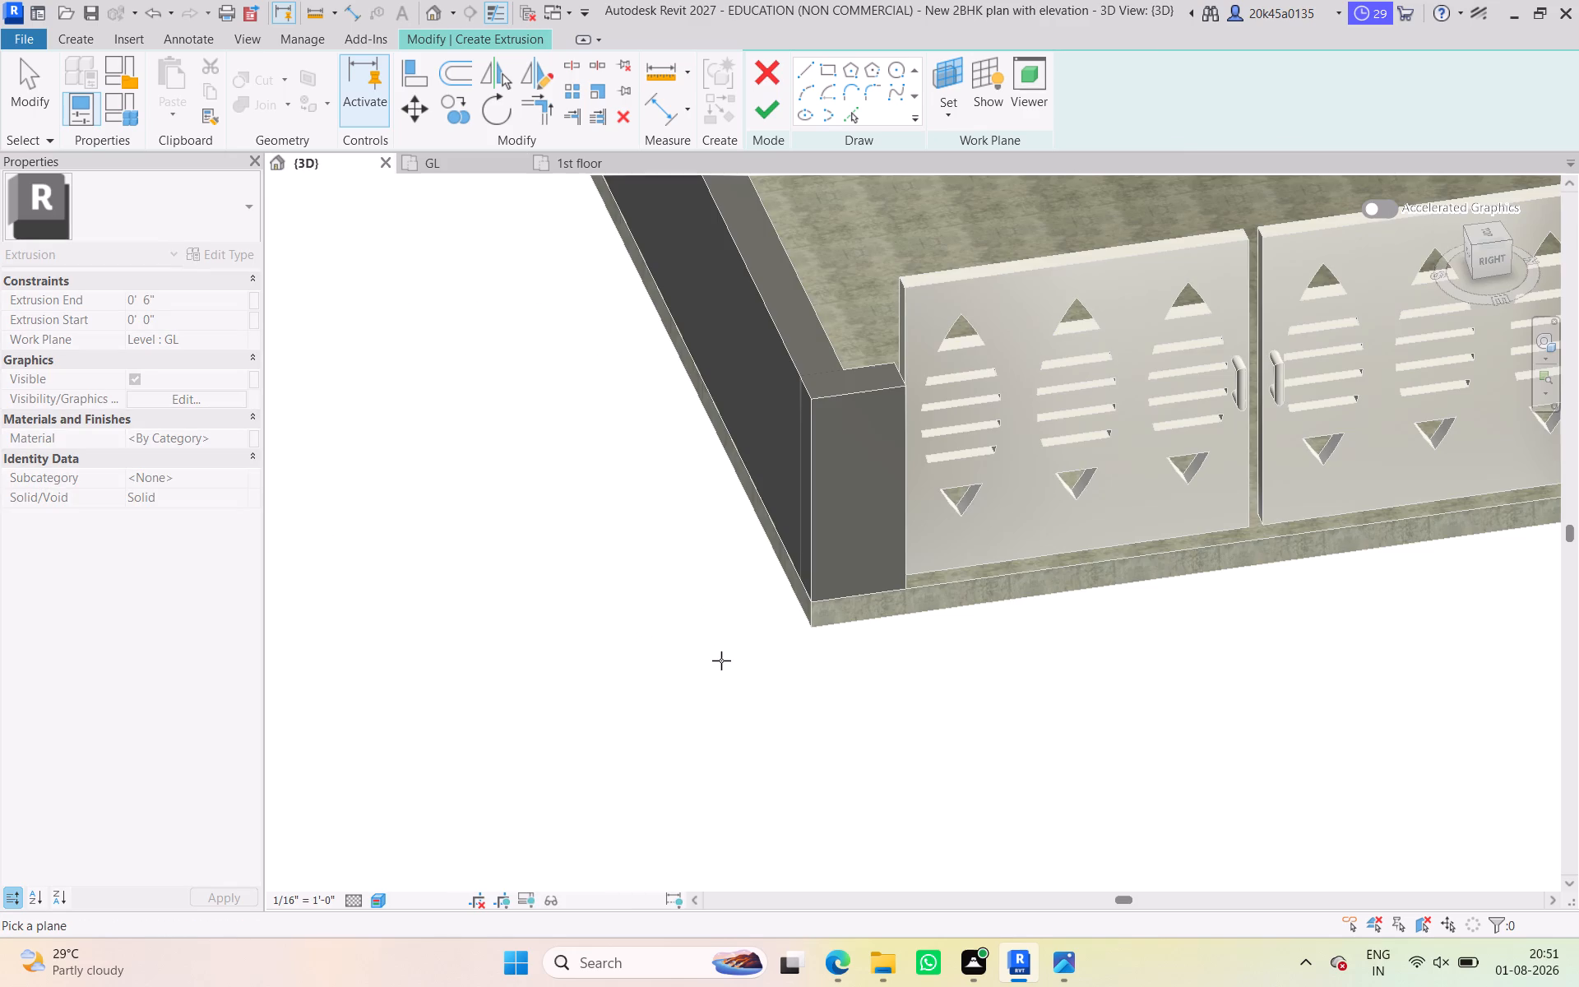
pyautogui.click(1002, 573)
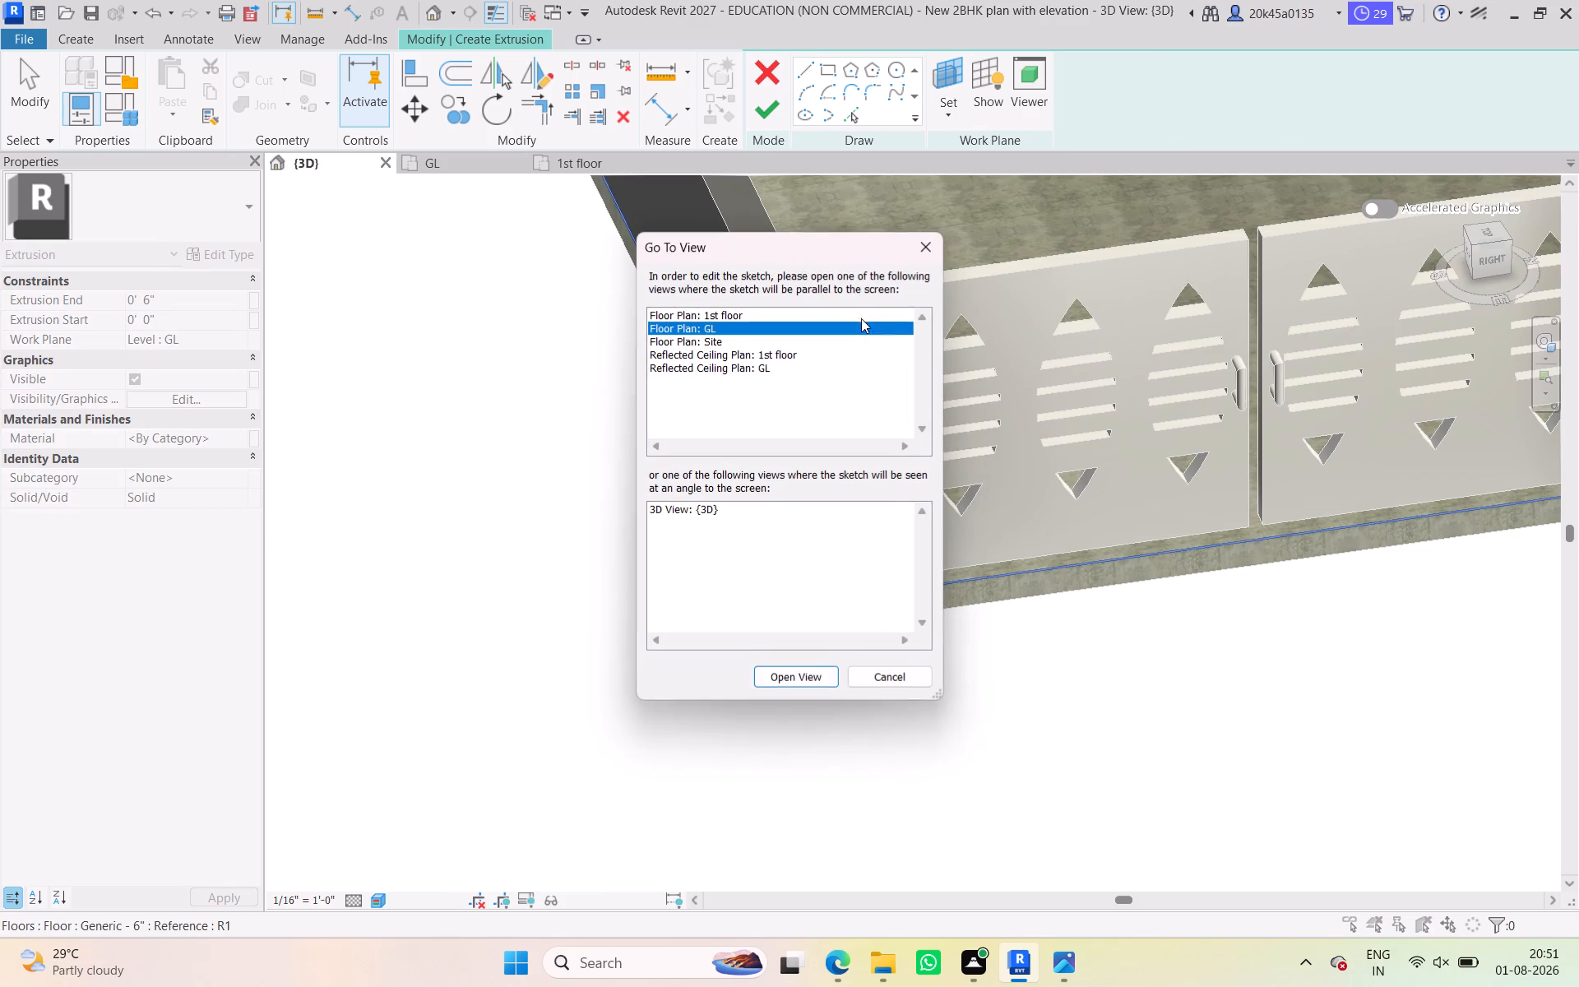
pyautogui.click(796, 671)
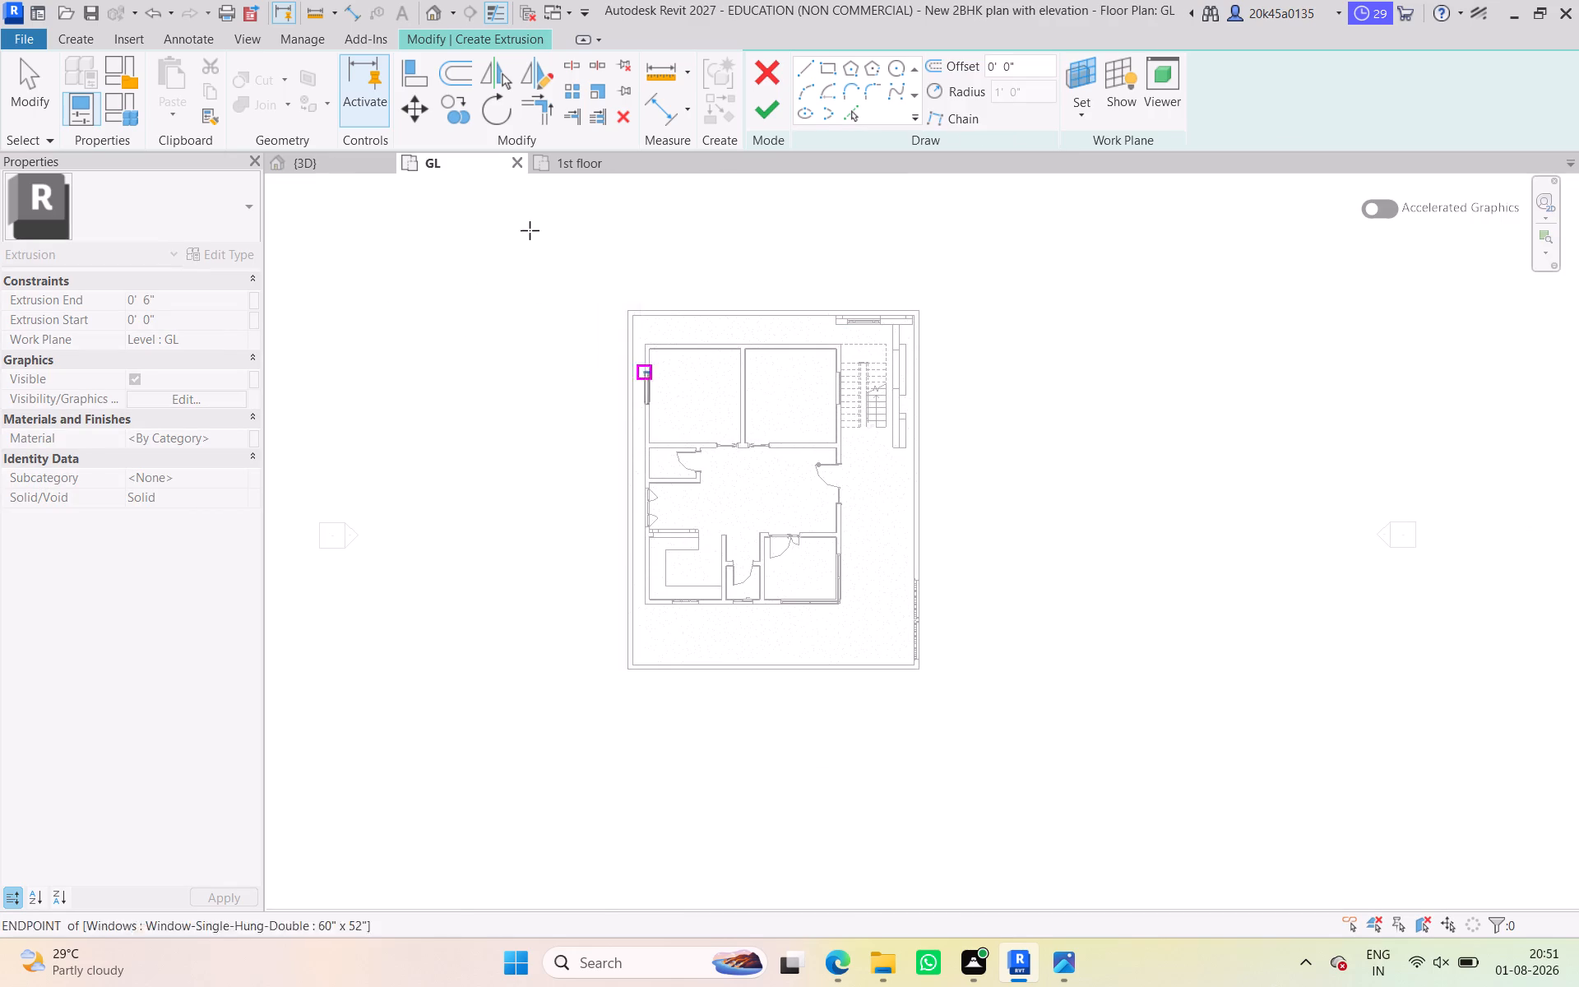
# Sketch a rectangle offset 6' outward from the compound wall's outer corners, about 57' 6" by 68' 2".
pyautogui.click(831, 73)
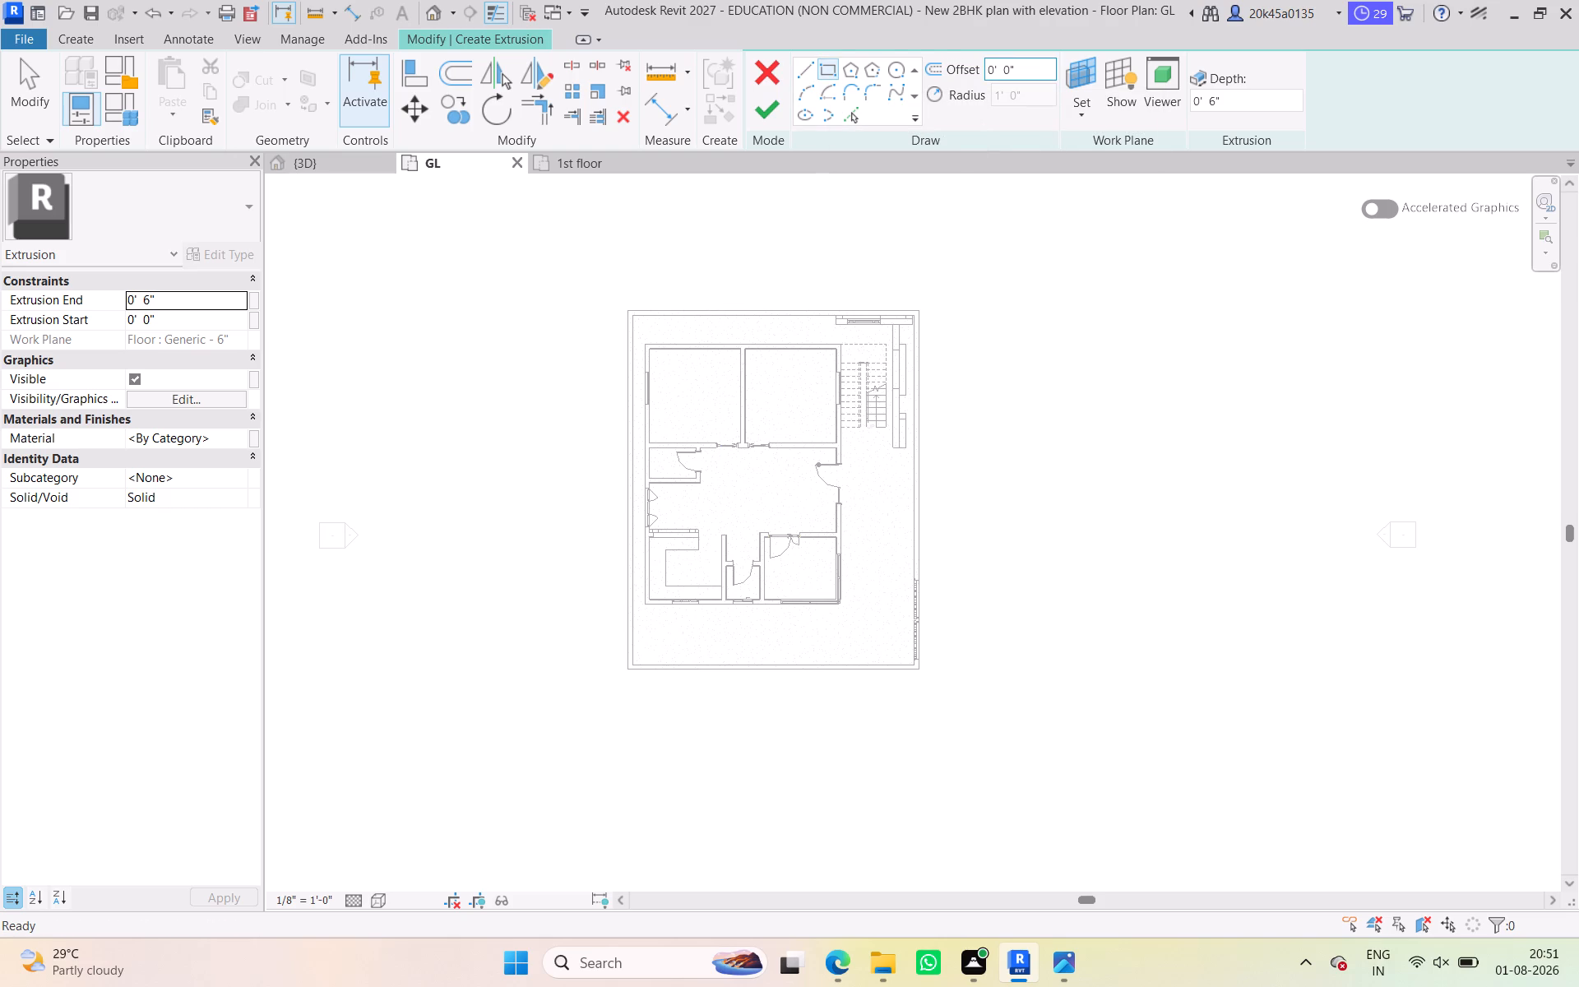
pyautogui.moveTo(1024, 76); pyautogui.dragTo(939, 76)
pyautogui.write("6'")
pyautogui.press('Return')
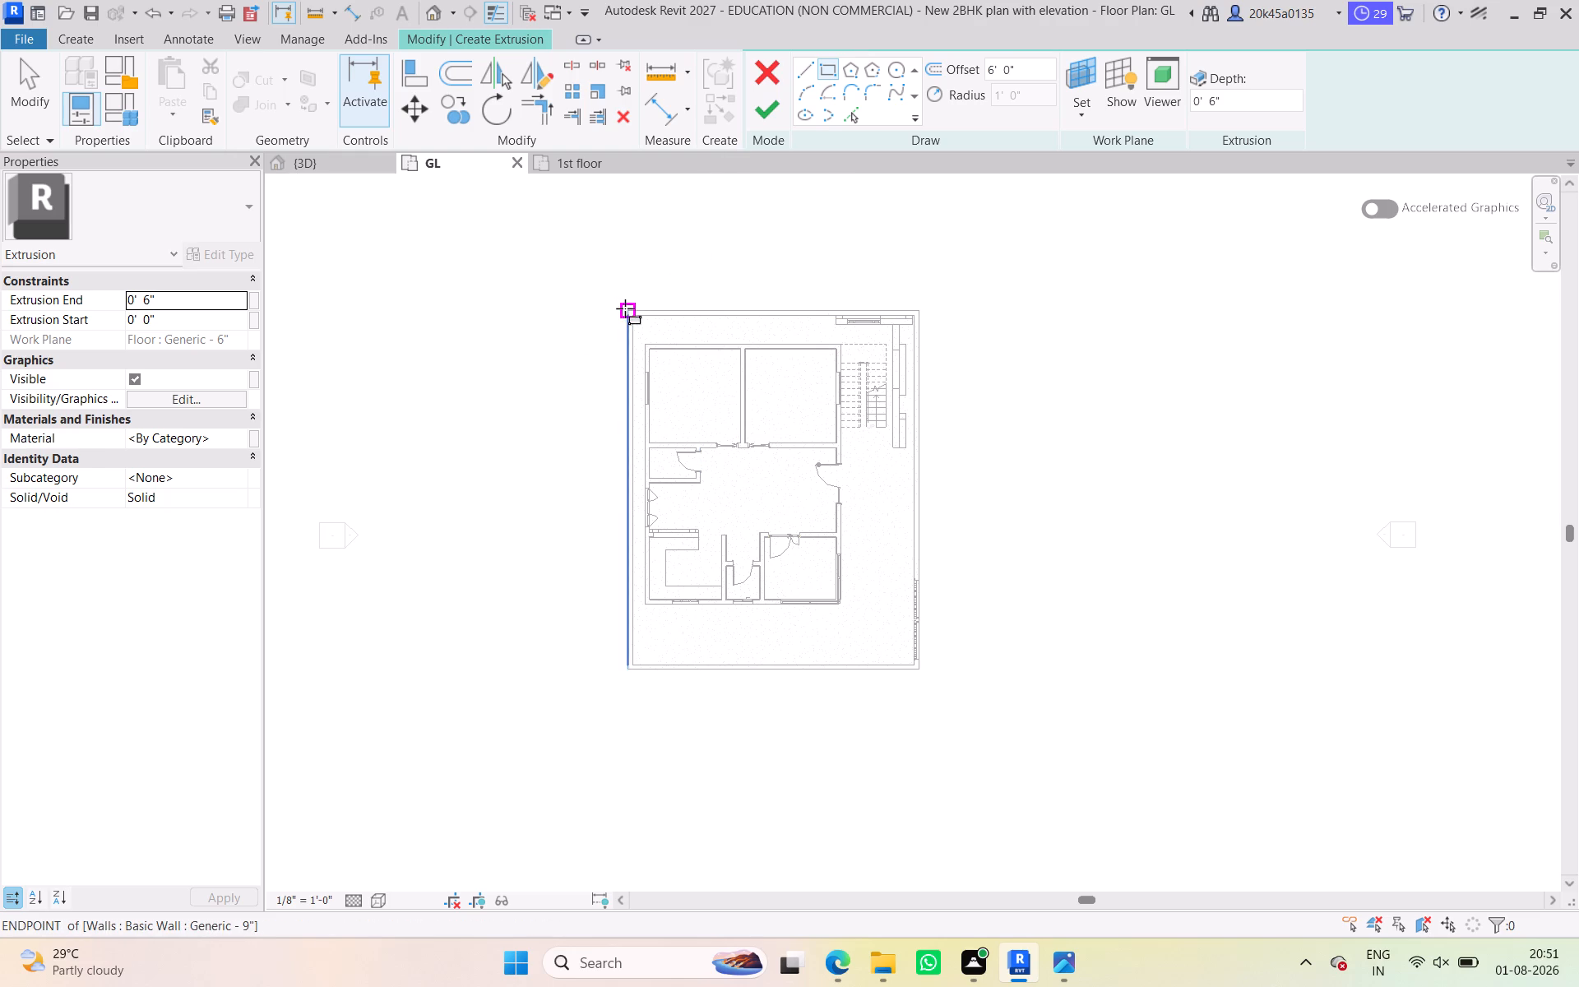
pyautogui.click(625, 308)
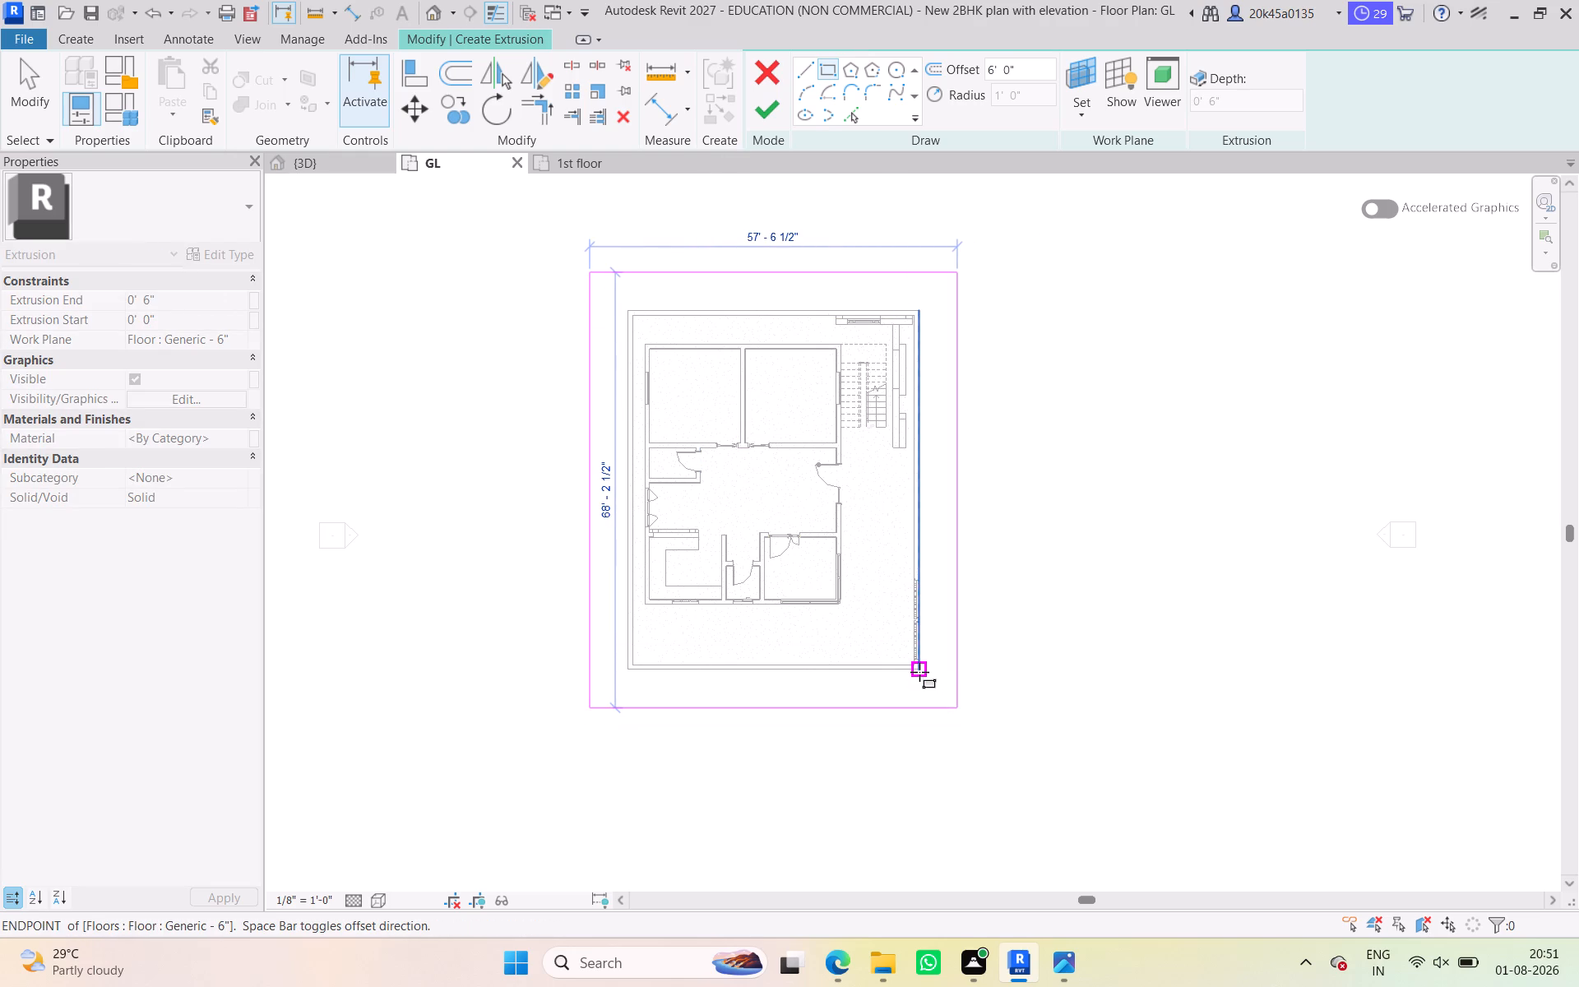
pyautogui.click(919, 672)
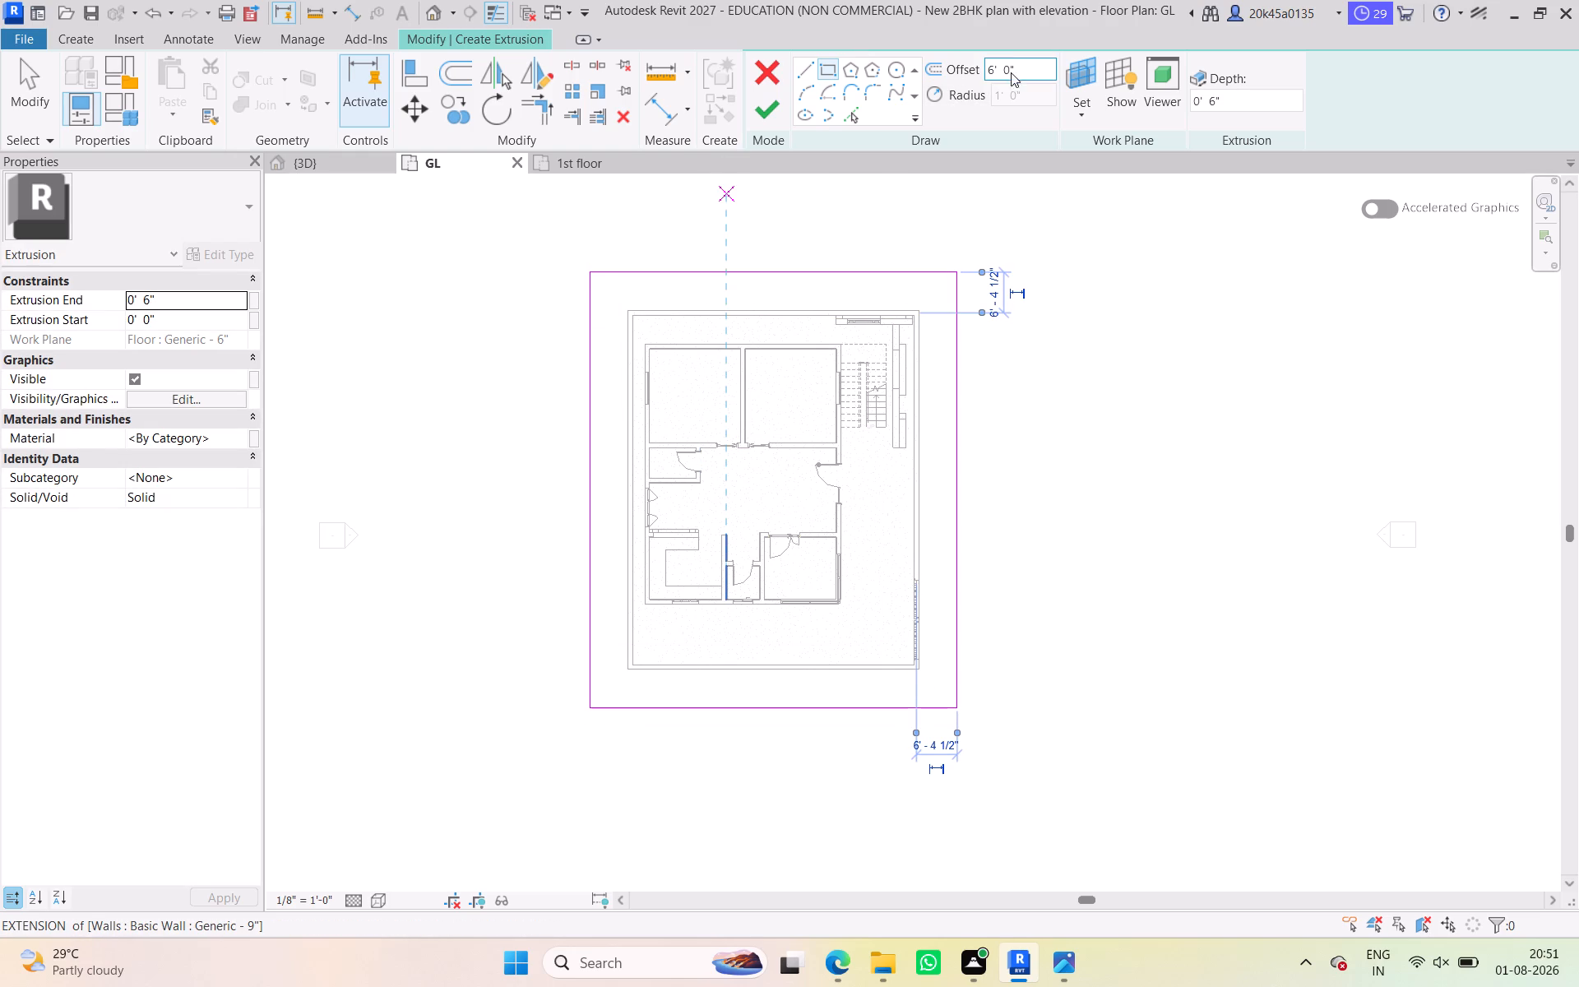
# Sketch a second rectangle with 0 offset along the compound wall's outer corners, inside the first one.
pyautogui.moveTo(1030, 67); pyautogui.dragTo(970, 72)
pyautogui.press('0')
pyautogui.press('Return')
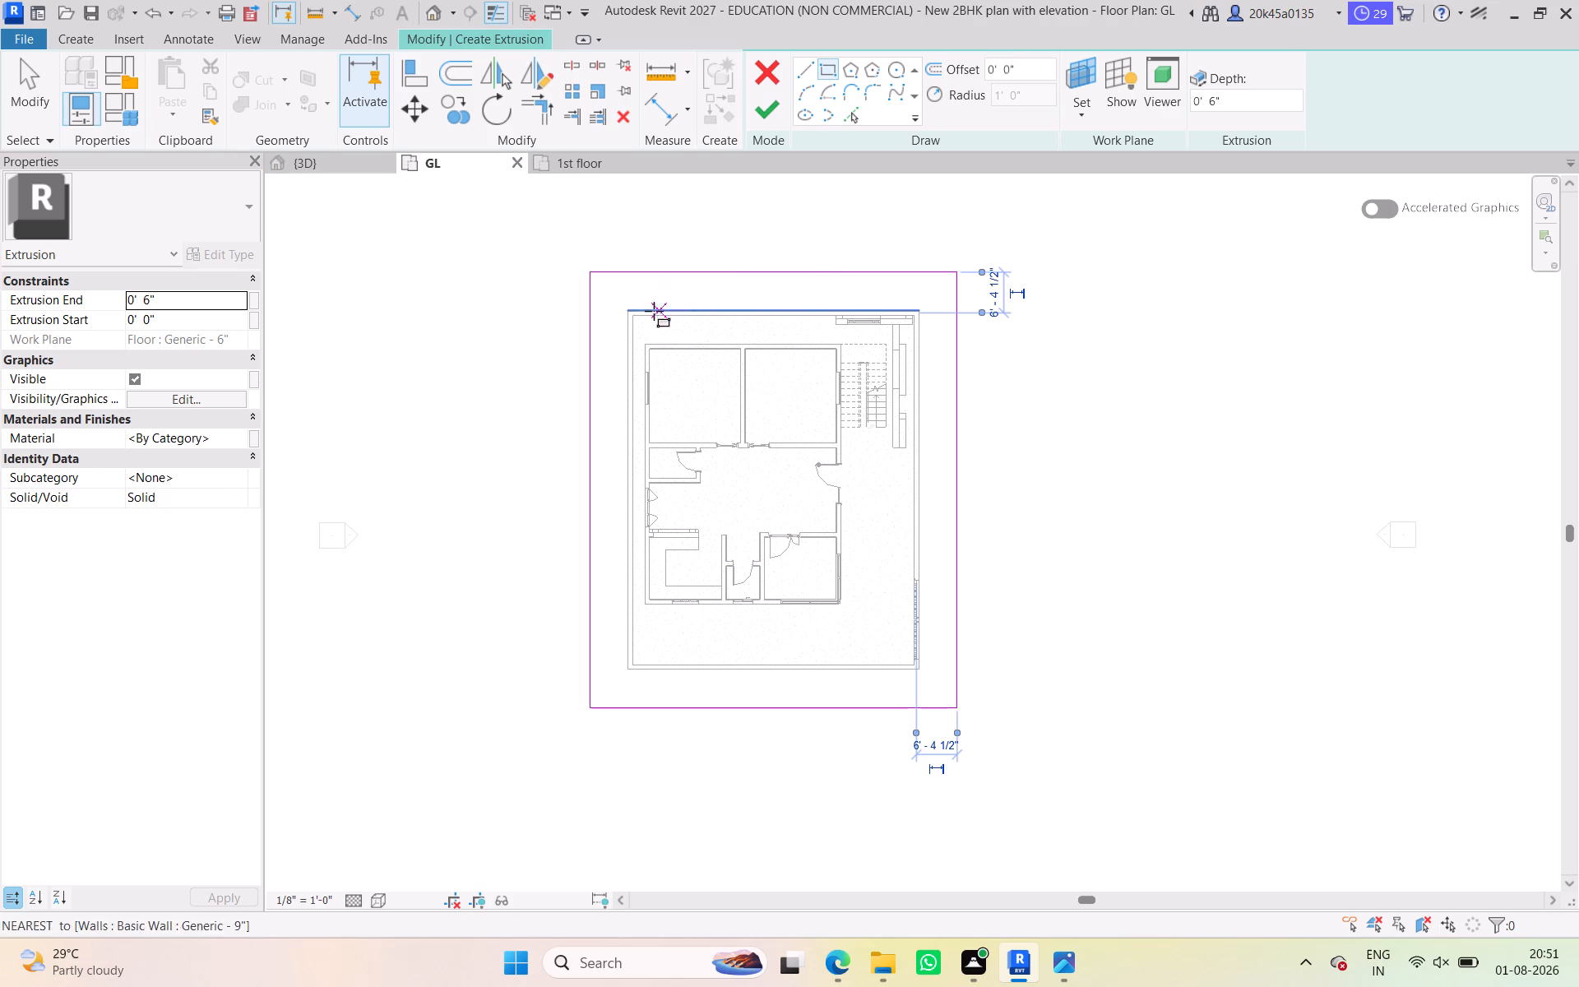
pyautogui.click(628, 308)
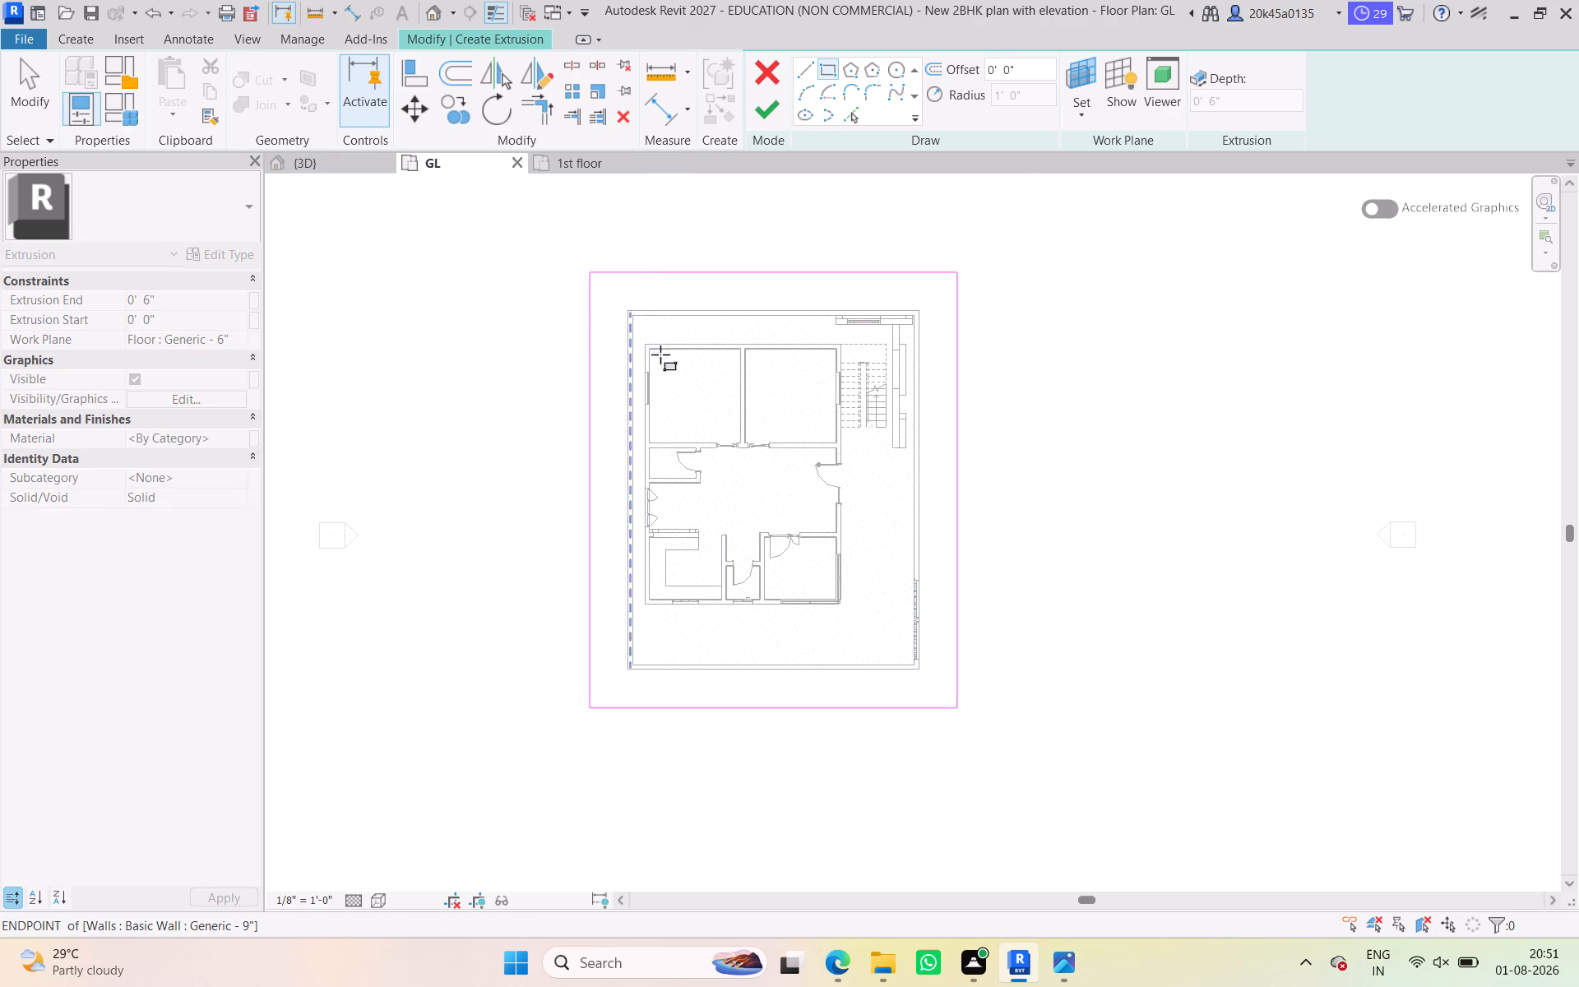
pyautogui.click(925, 672)
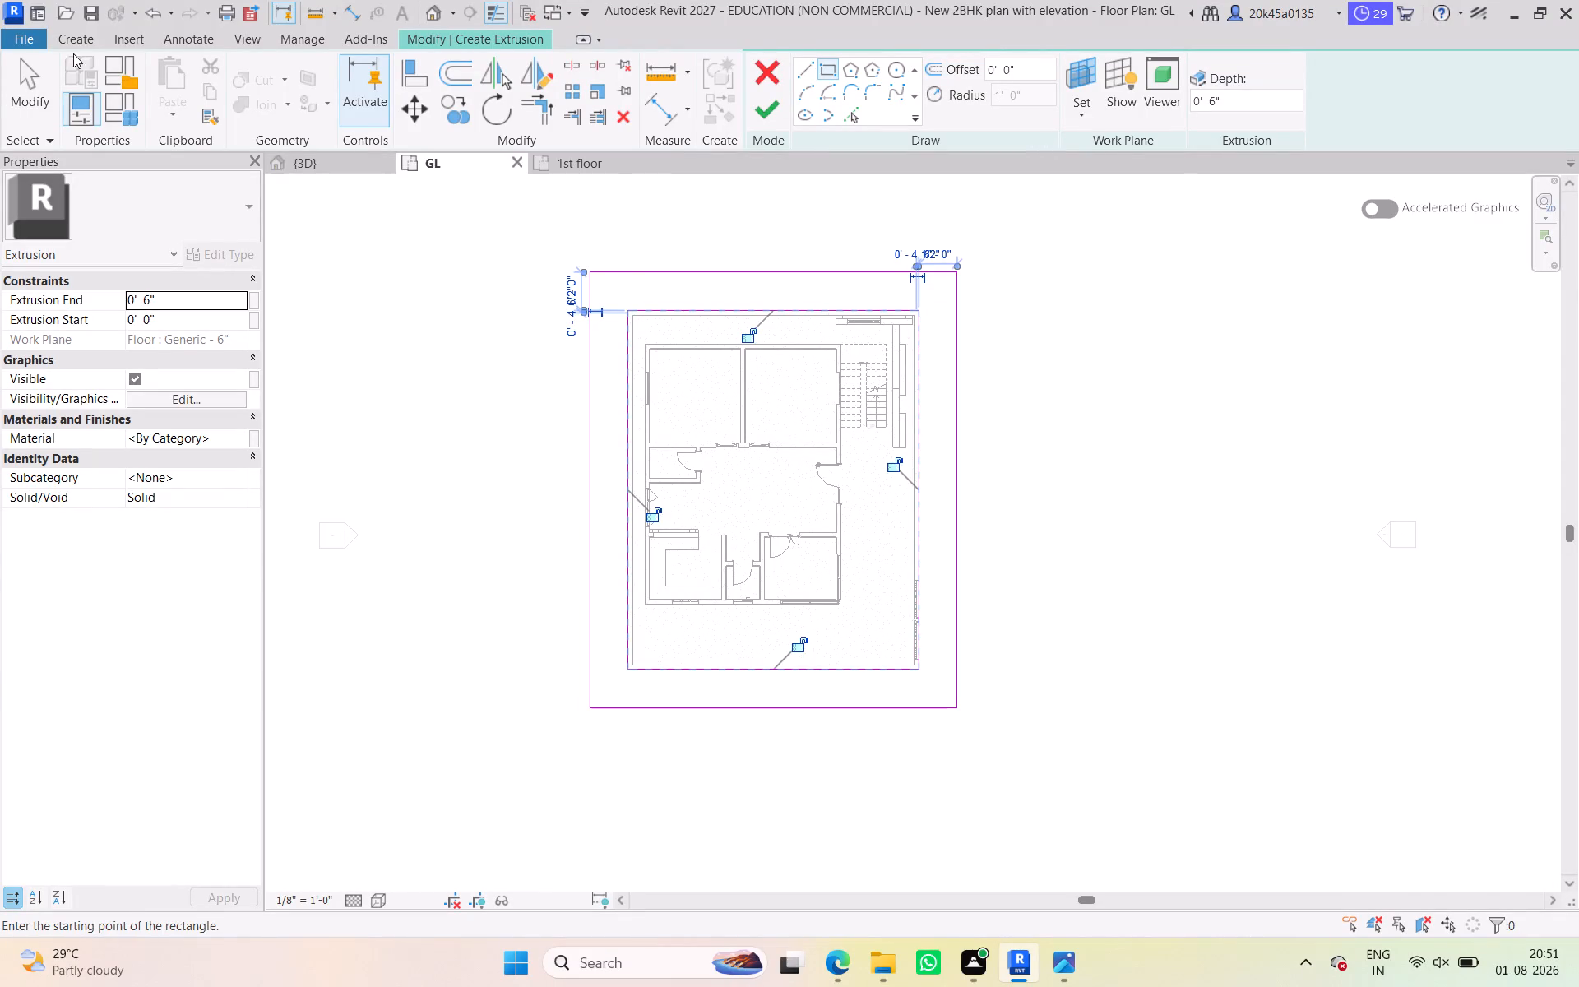
pyautogui.click(36, 75)
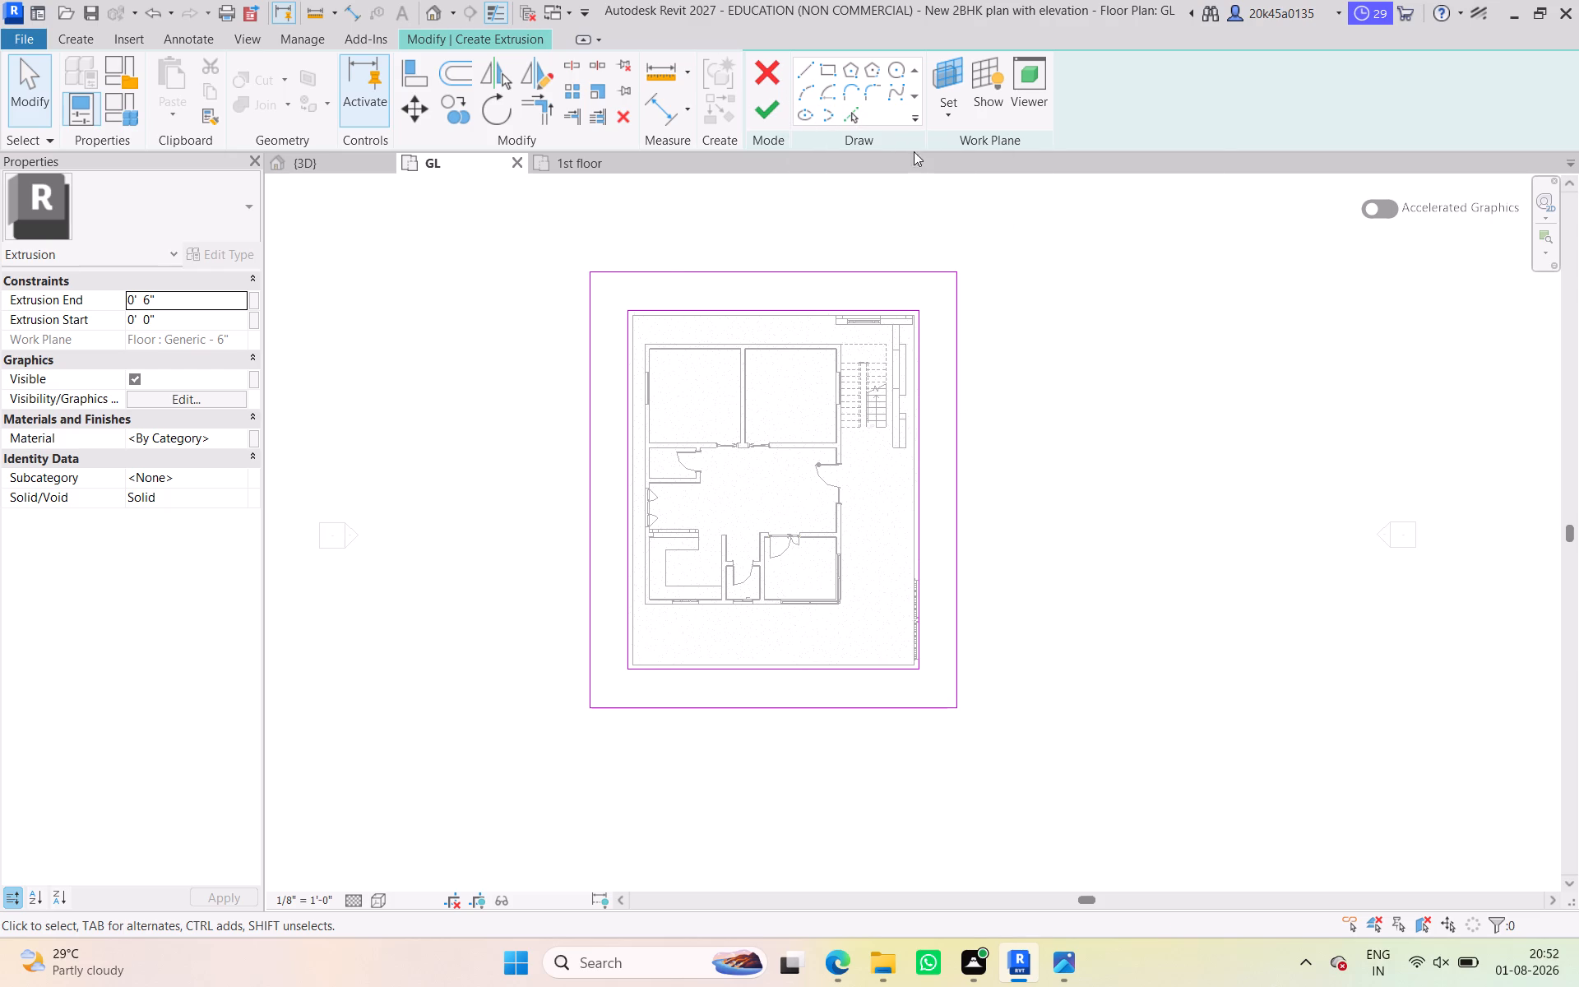
# Display the Project Browser.
pyautogui.rightClick(1285, 599)
pyautogui.click(1334, 559)
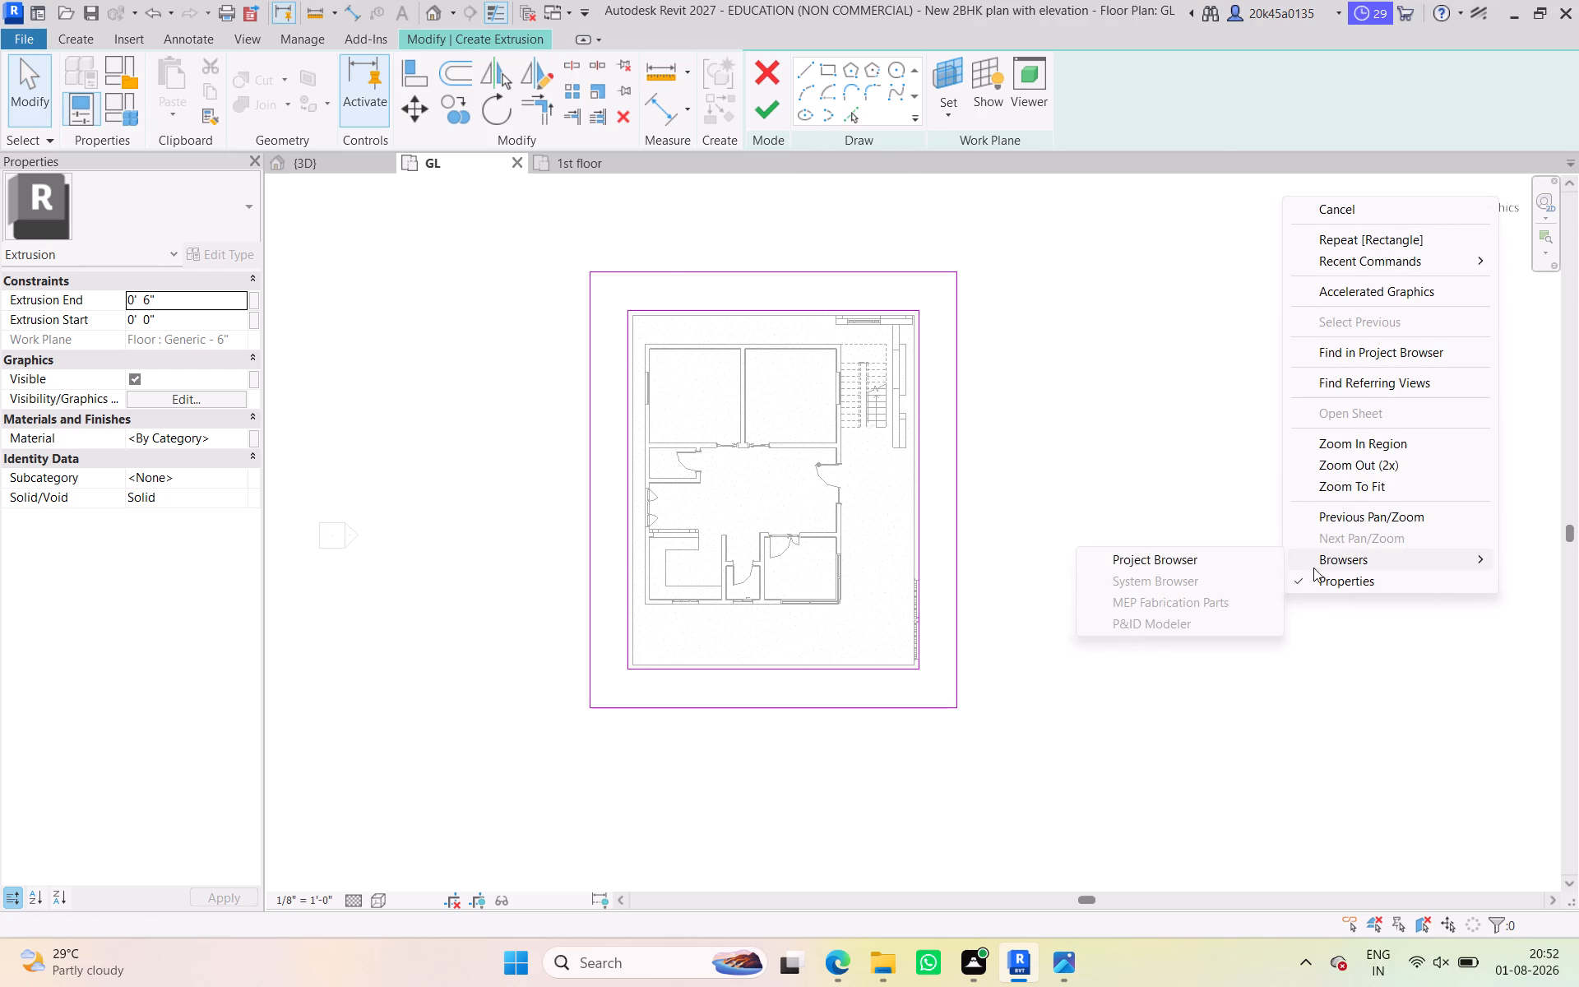
pyautogui.click(1239, 562)
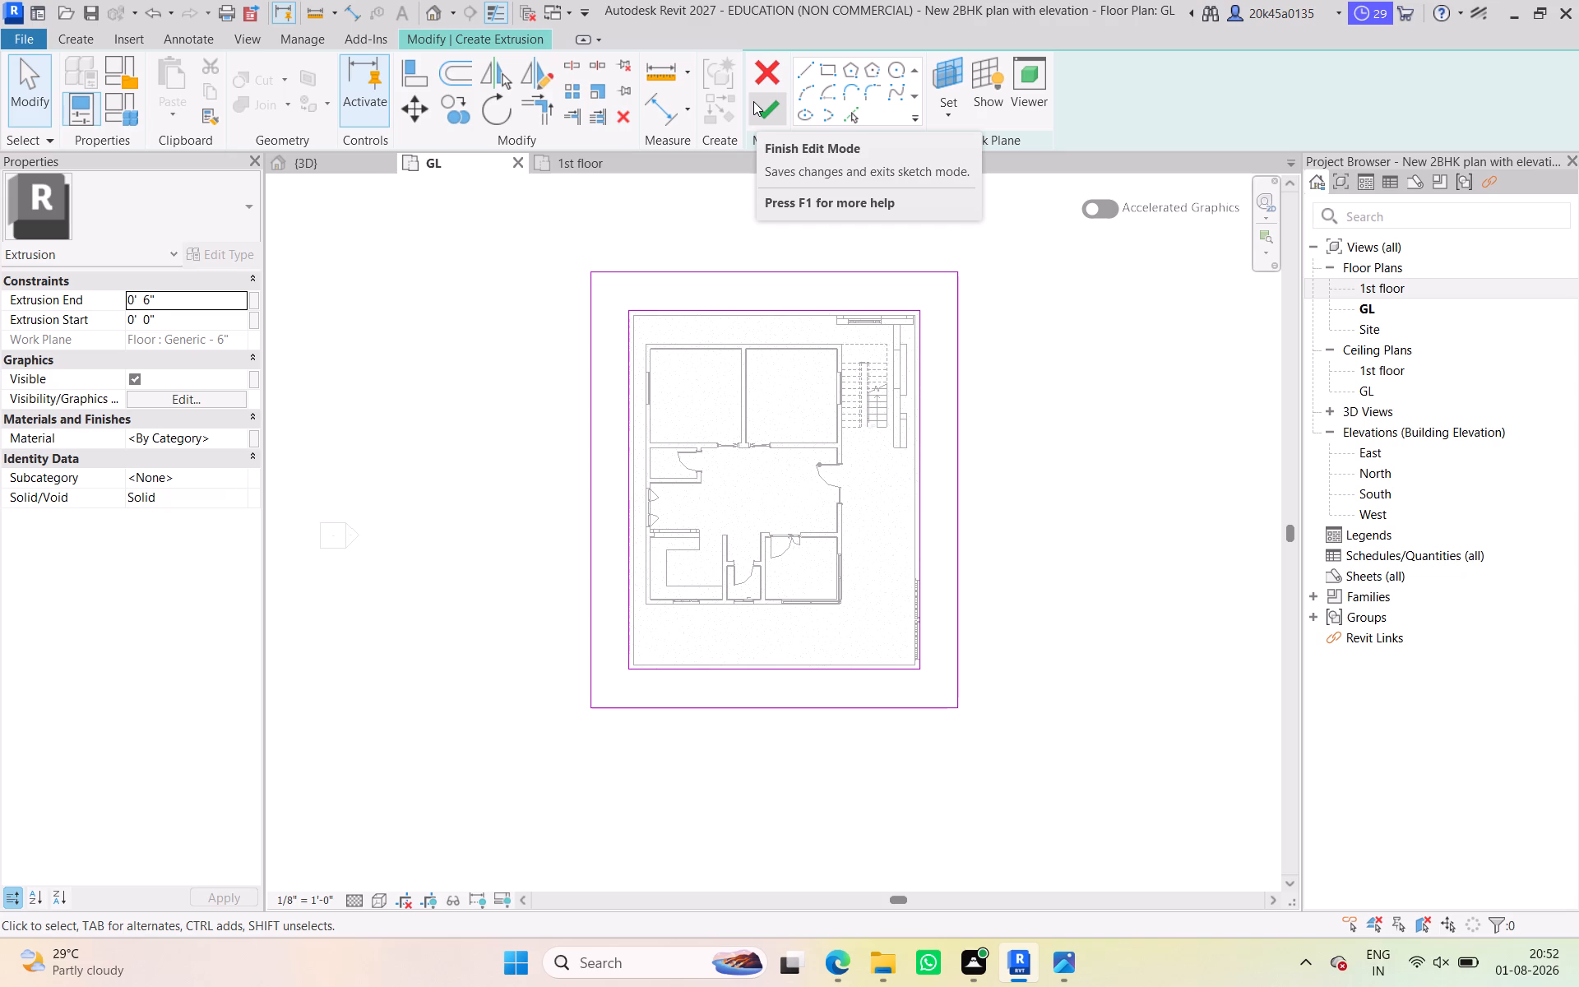
# Finish the two-rectangle sketch as a solid extrusion 6" deep around the compound wall.
pyautogui.click(753, 101)
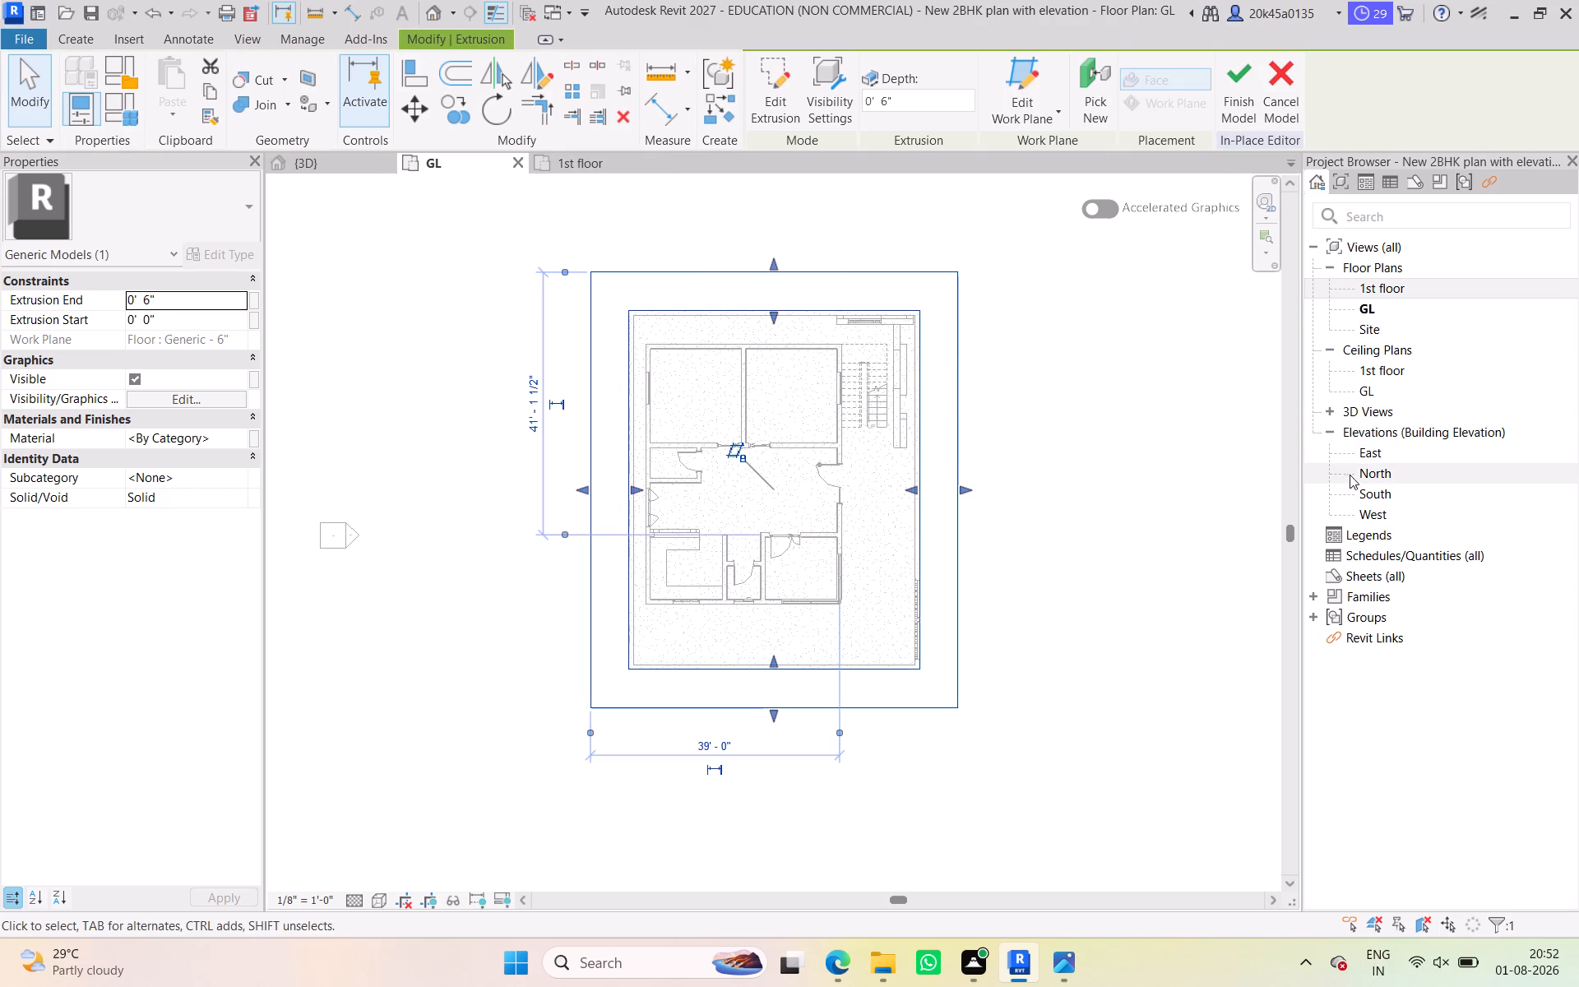
# Examine the new extrusion's height against the slab and gate in the 3D view.
pyautogui.click(300, 165)
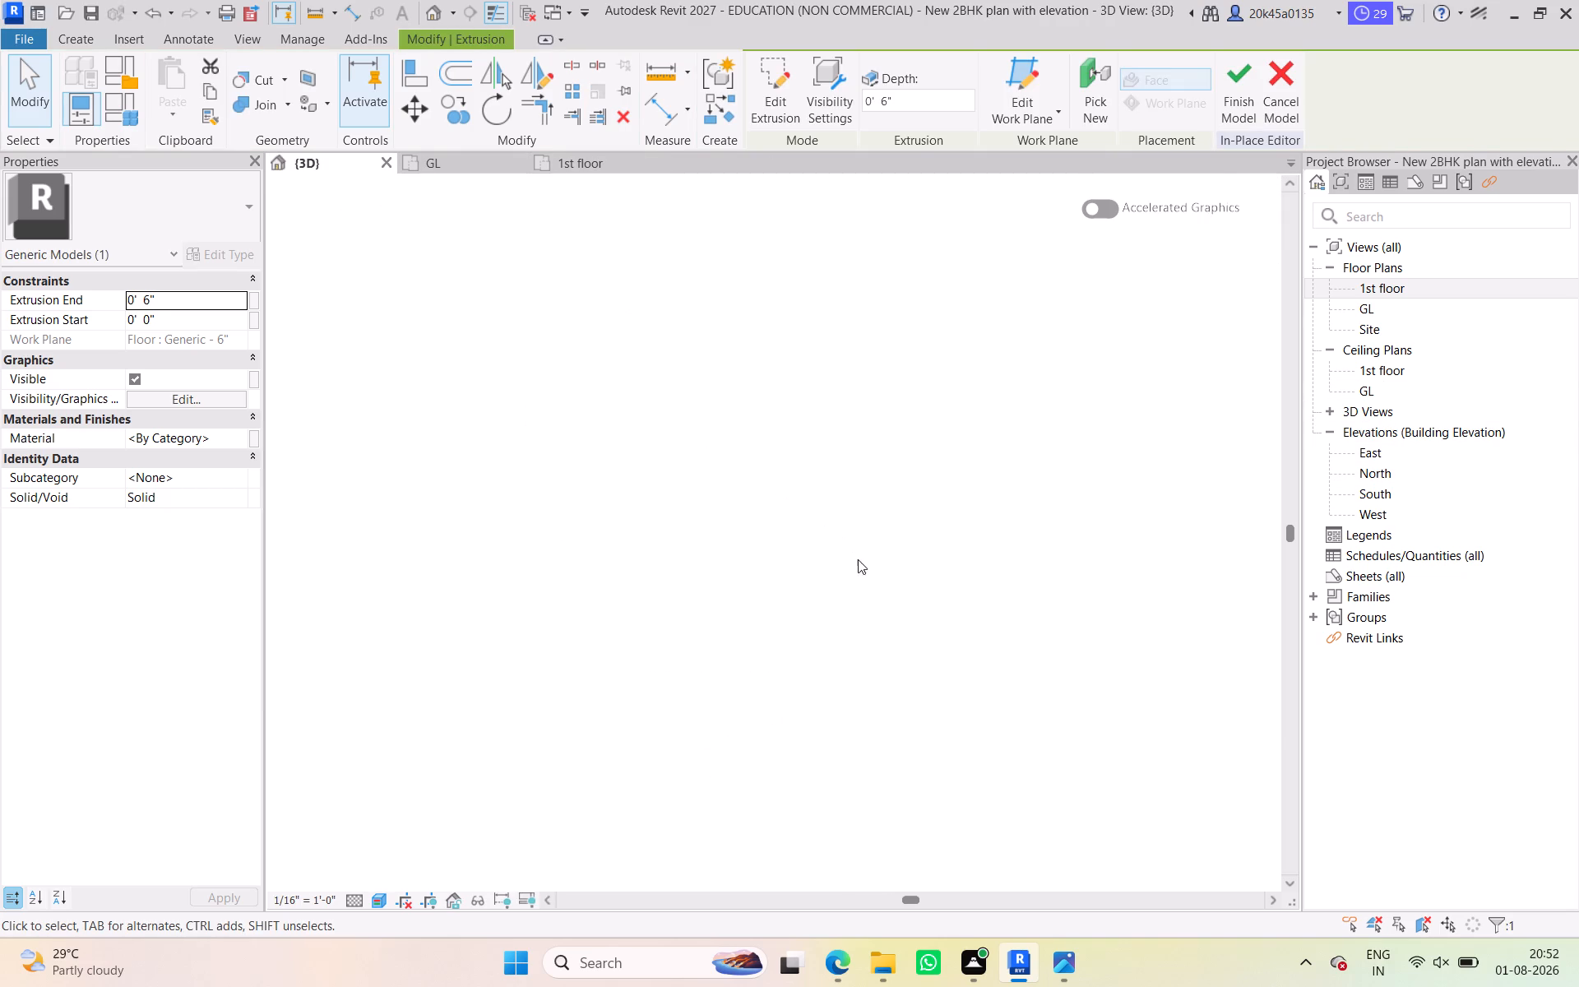
pyautogui.keyDown('shift'); pyautogui.moveTo(866, 641); pyautogui.dragTo(861, 515, button='middle'); pyautogui.keyUp('shift')
pyautogui.scroll(-1, 854, 514)
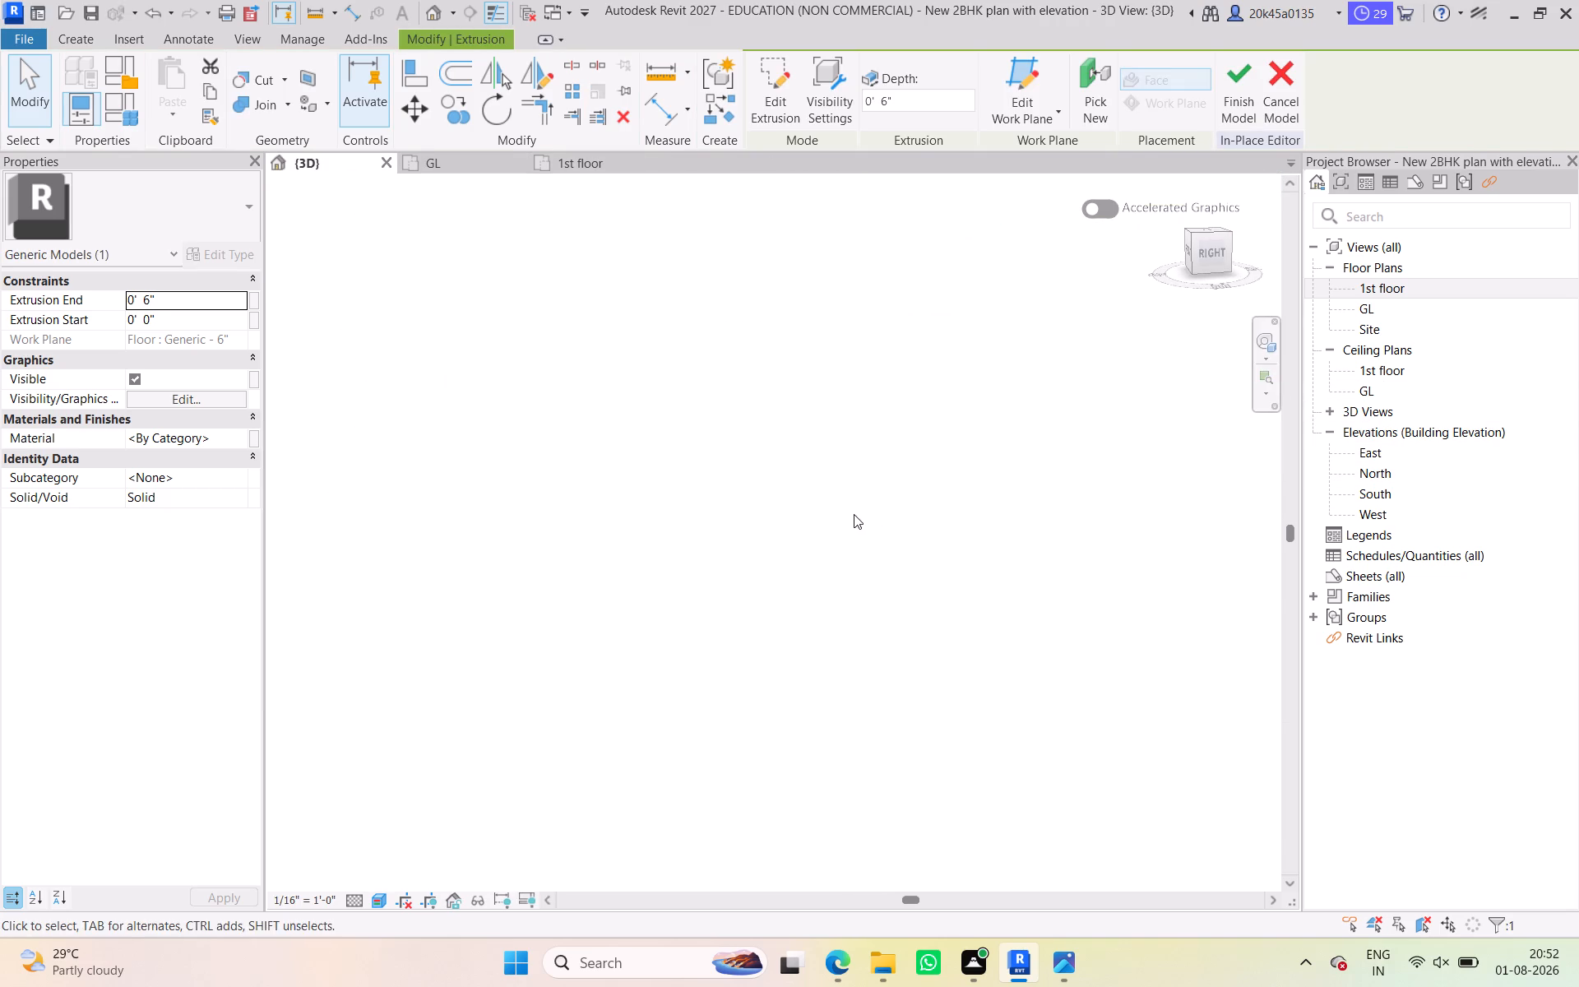
pyautogui.scroll(-3, 854, 514)
pyautogui.moveTo(853, 514); pyautogui.dragTo(830, 582, button='middle')
pyautogui.scroll(-2, 809, 487)
pyautogui.moveTo(809, 487); pyautogui.dragTo(799, 517, button='middle')
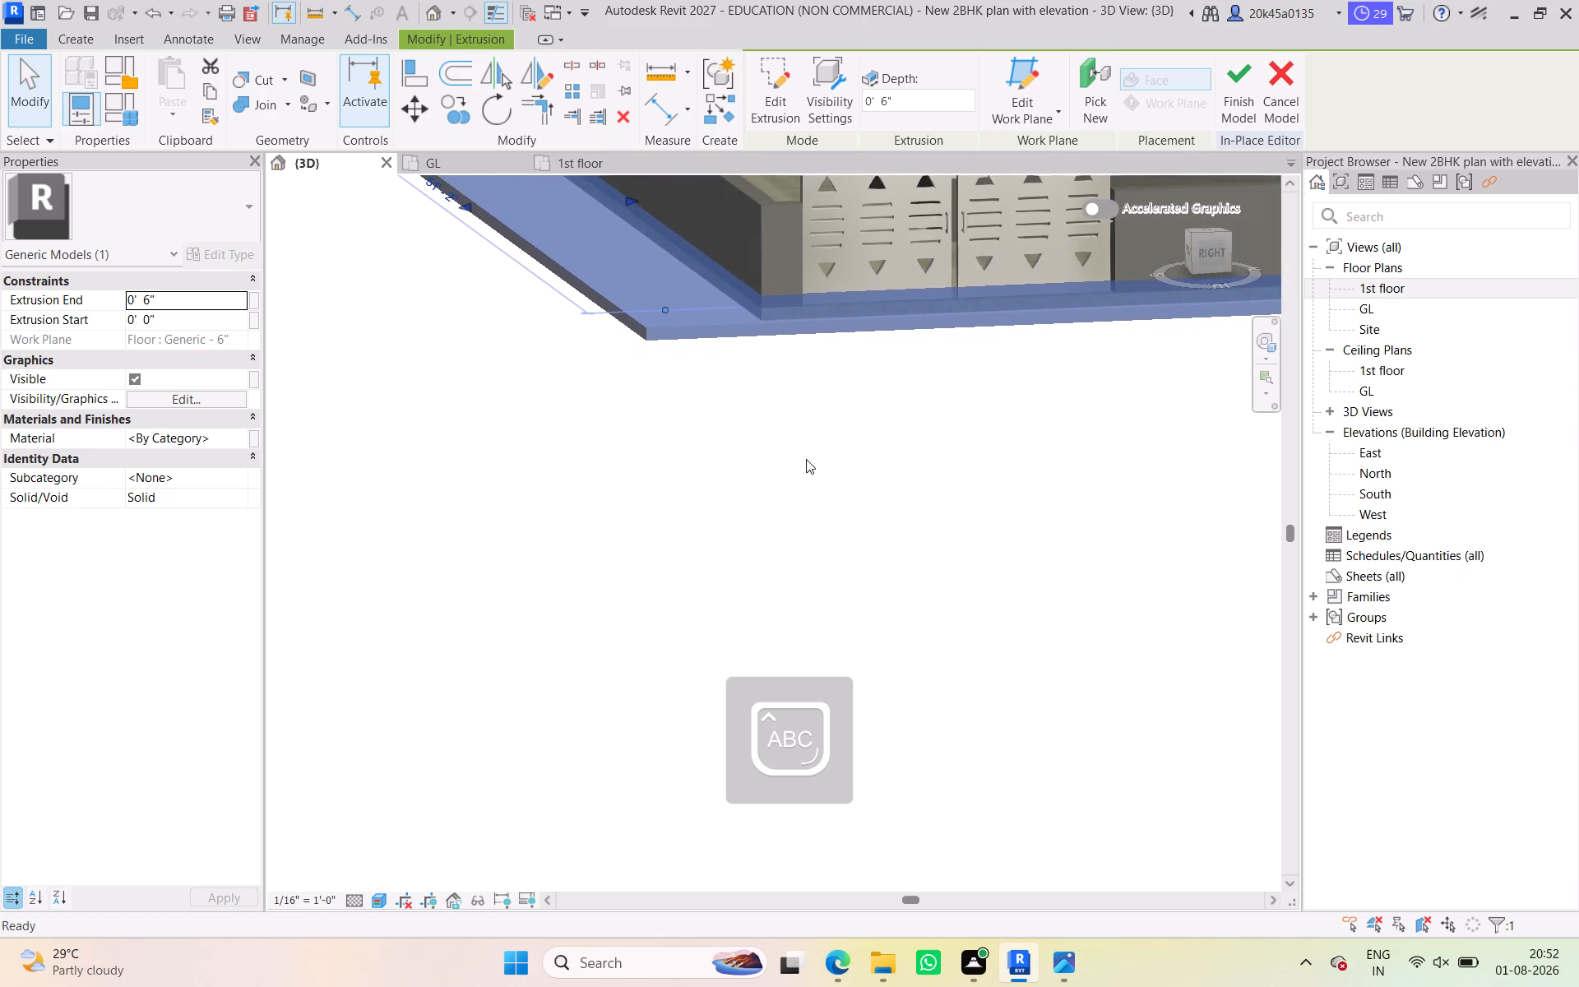
pyautogui.keyDown('shift'); pyautogui.moveTo(815, 476); pyautogui.dragTo(742, 431, button='middle'); pyautogui.keyUp('shift')
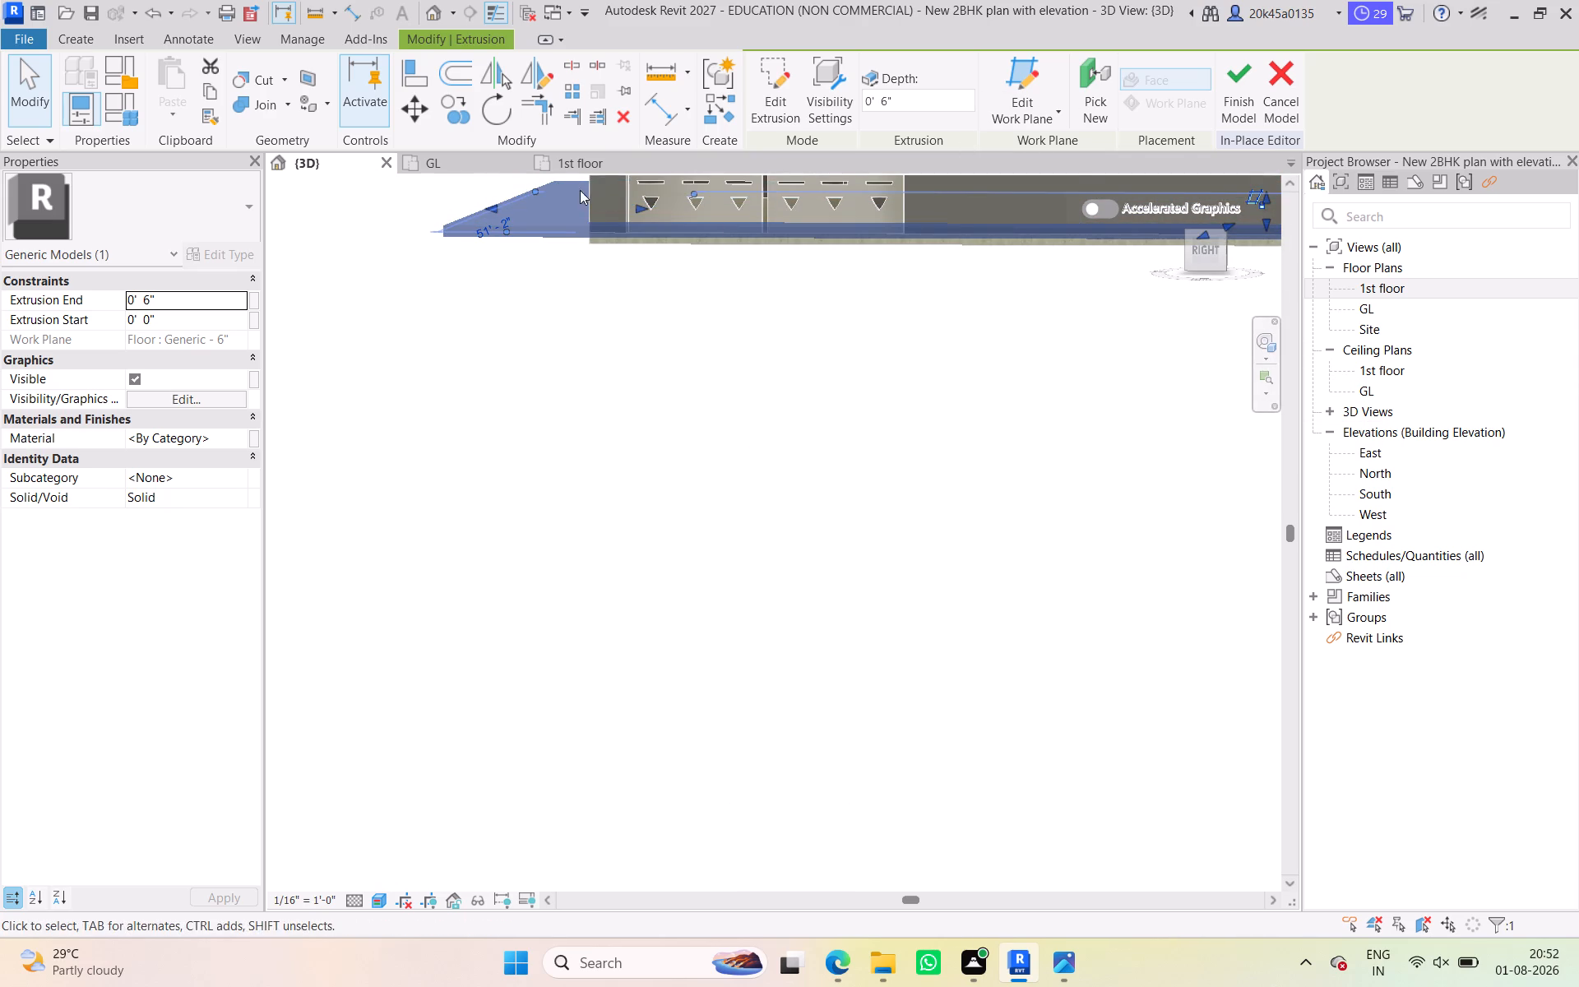
# Extend the surround extrusion's underside downward to an Extrusion Start of -0' 6", giving a 1' 0" depth.
pyautogui.click(1209, 248)
pyautogui.scroll(3, 964, 322)
pyautogui.moveTo(965, 331); pyautogui.dragTo(1063, 310, button='middle')
pyautogui.scroll(1, 1061, 313)
pyautogui.scroll(4, 876, 498)
pyautogui.moveTo(876, 482); pyautogui.dragTo(1001, 307, button='middle')
pyautogui.scroll(2, 873, 426)
pyautogui.moveTo(871, 424); pyautogui.dragTo(933, 201, button='middle')
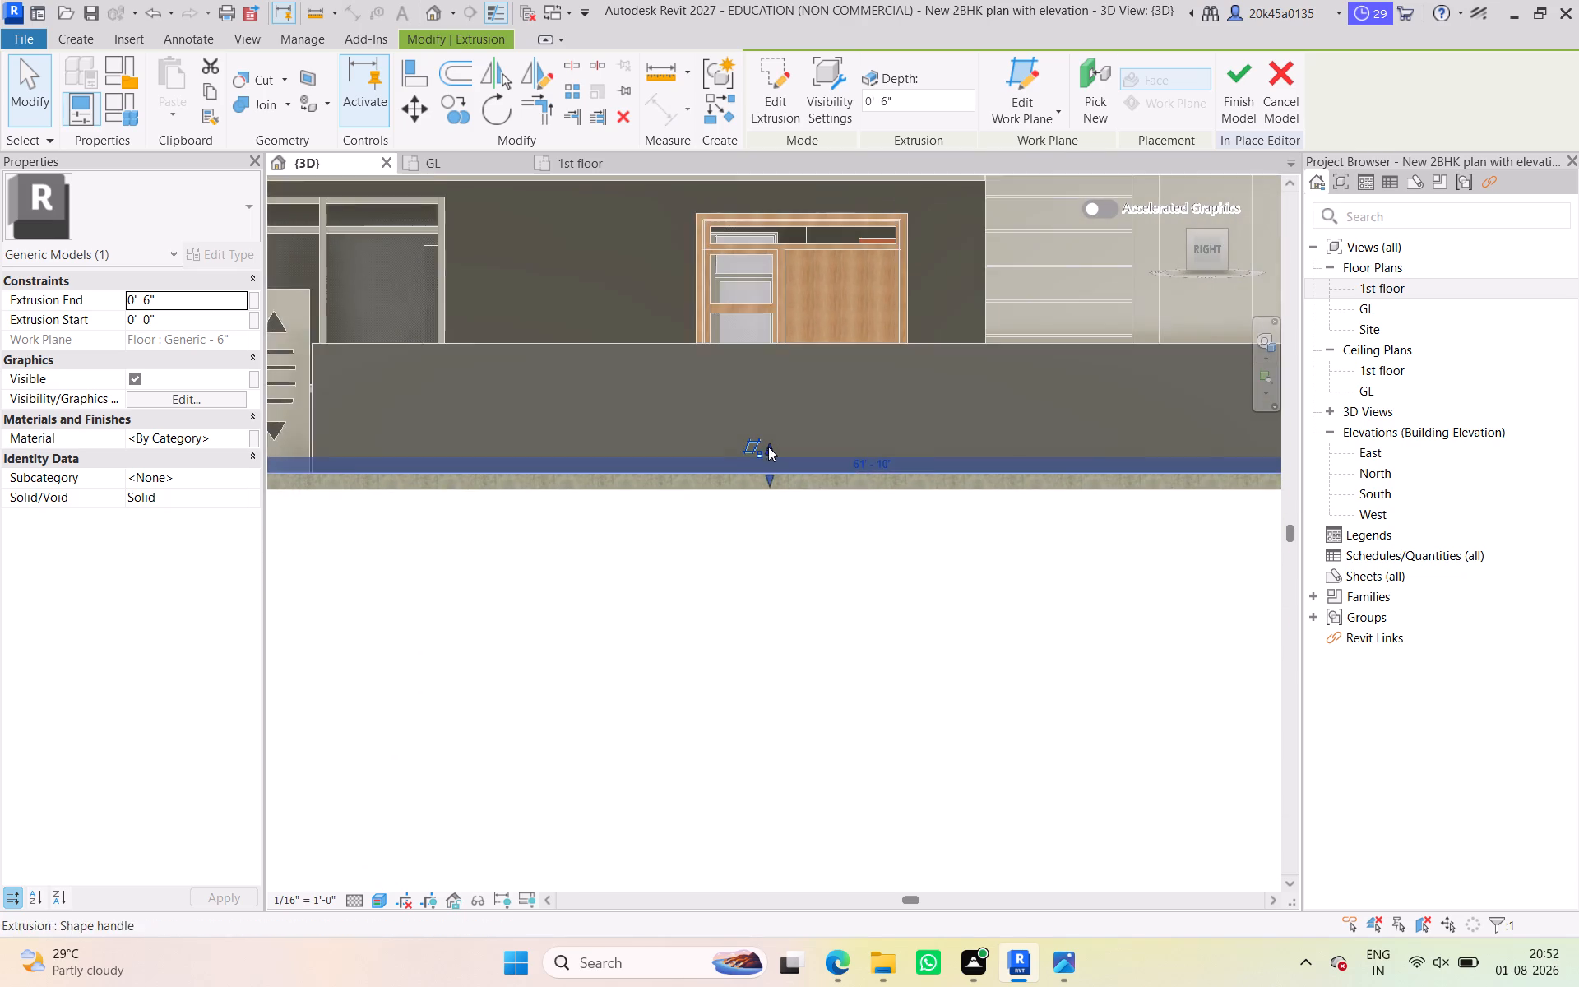
pyautogui.scroll(1, 756, 461)
pyautogui.moveTo(772, 480); pyautogui.dragTo(774, 493)
# Examine the deepened surround from several angles around the gate and the compound wall corner.
pyautogui.scroll(-4, 770, 489)
pyautogui.moveTo(769, 488); pyautogui.dragTo(861, 464, button='middle')
pyautogui.keyDown('shift'); pyautogui.moveTo(637, 533); pyautogui.dragTo(850, 572, button='middle'); pyautogui.keyUp('shift')
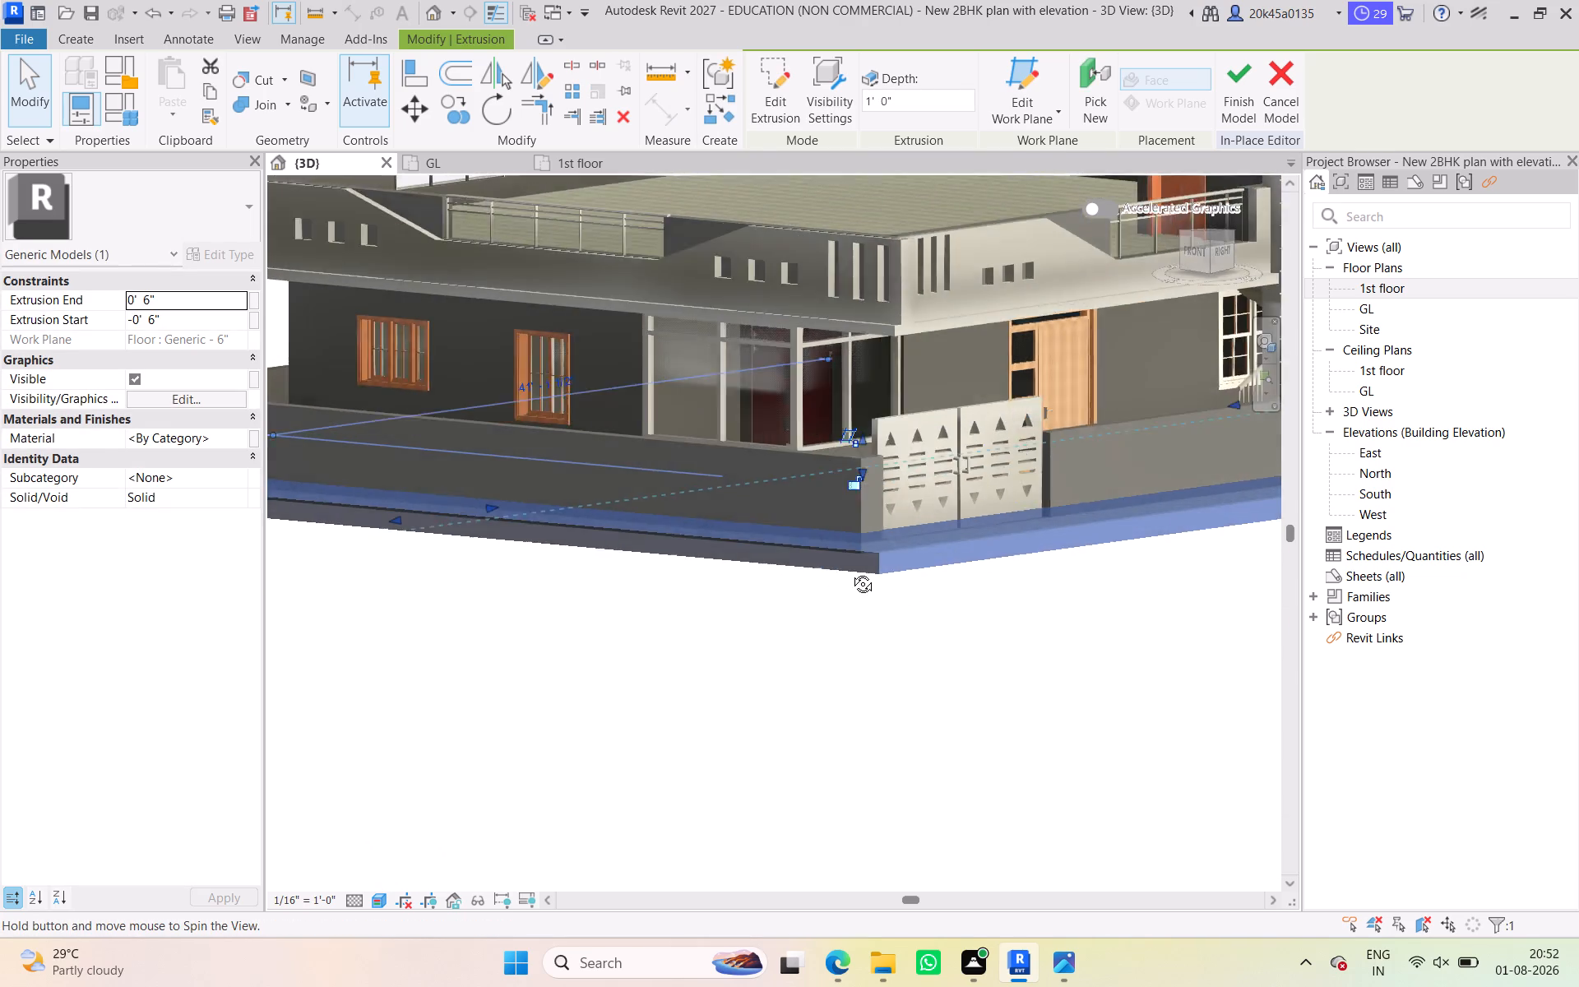
pyautogui.keyDown('shift'); pyautogui.moveTo(850, 572); pyautogui.dragTo(863, 583, button='middle'); pyautogui.keyUp('shift')
pyautogui.scroll(-1, 745, 579)
pyautogui.keyDown('shift'); pyautogui.moveTo(743, 580); pyautogui.dragTo(741, 644, button='middle'); pyautogui.keyUp('shift')
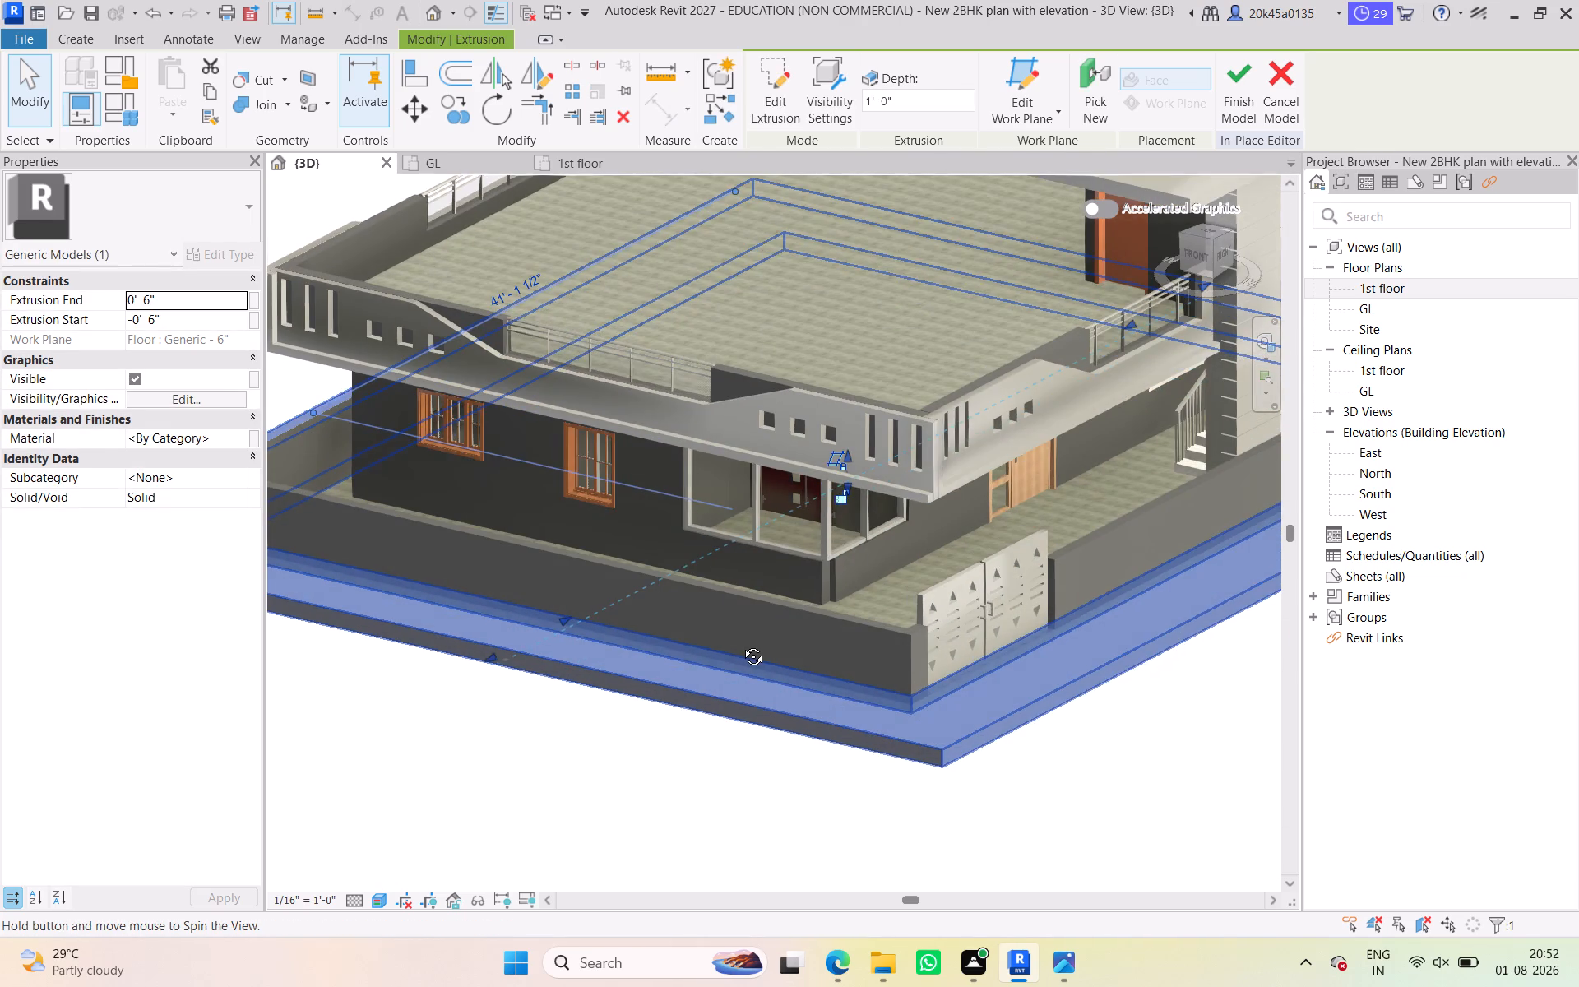
pyautogui.keyDown('shift'); pyautogui.moveTo(741, 644); pyautogui.dragTo(624, 649, button='middle'); pyautogui.keyUp('shift')
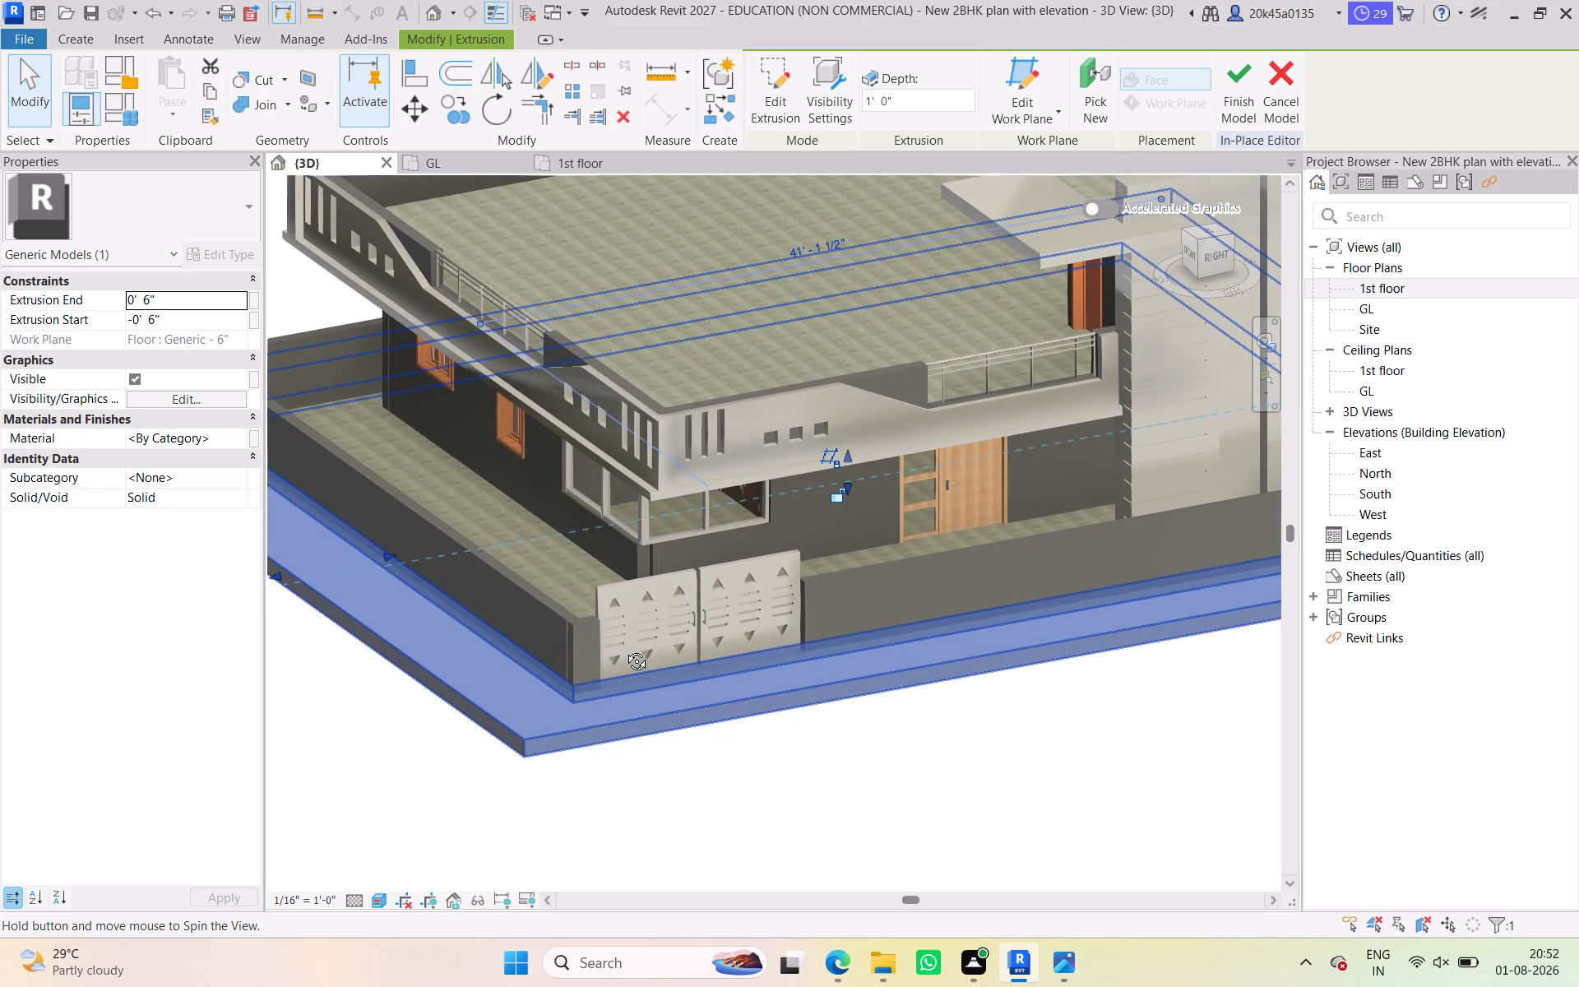
pyautogui.keyDown('shift'); pyautogui.moveTo(624, 649); pyautogui.dragTo(624, 652, button='middle'); pyautogui.keyUp('shift')
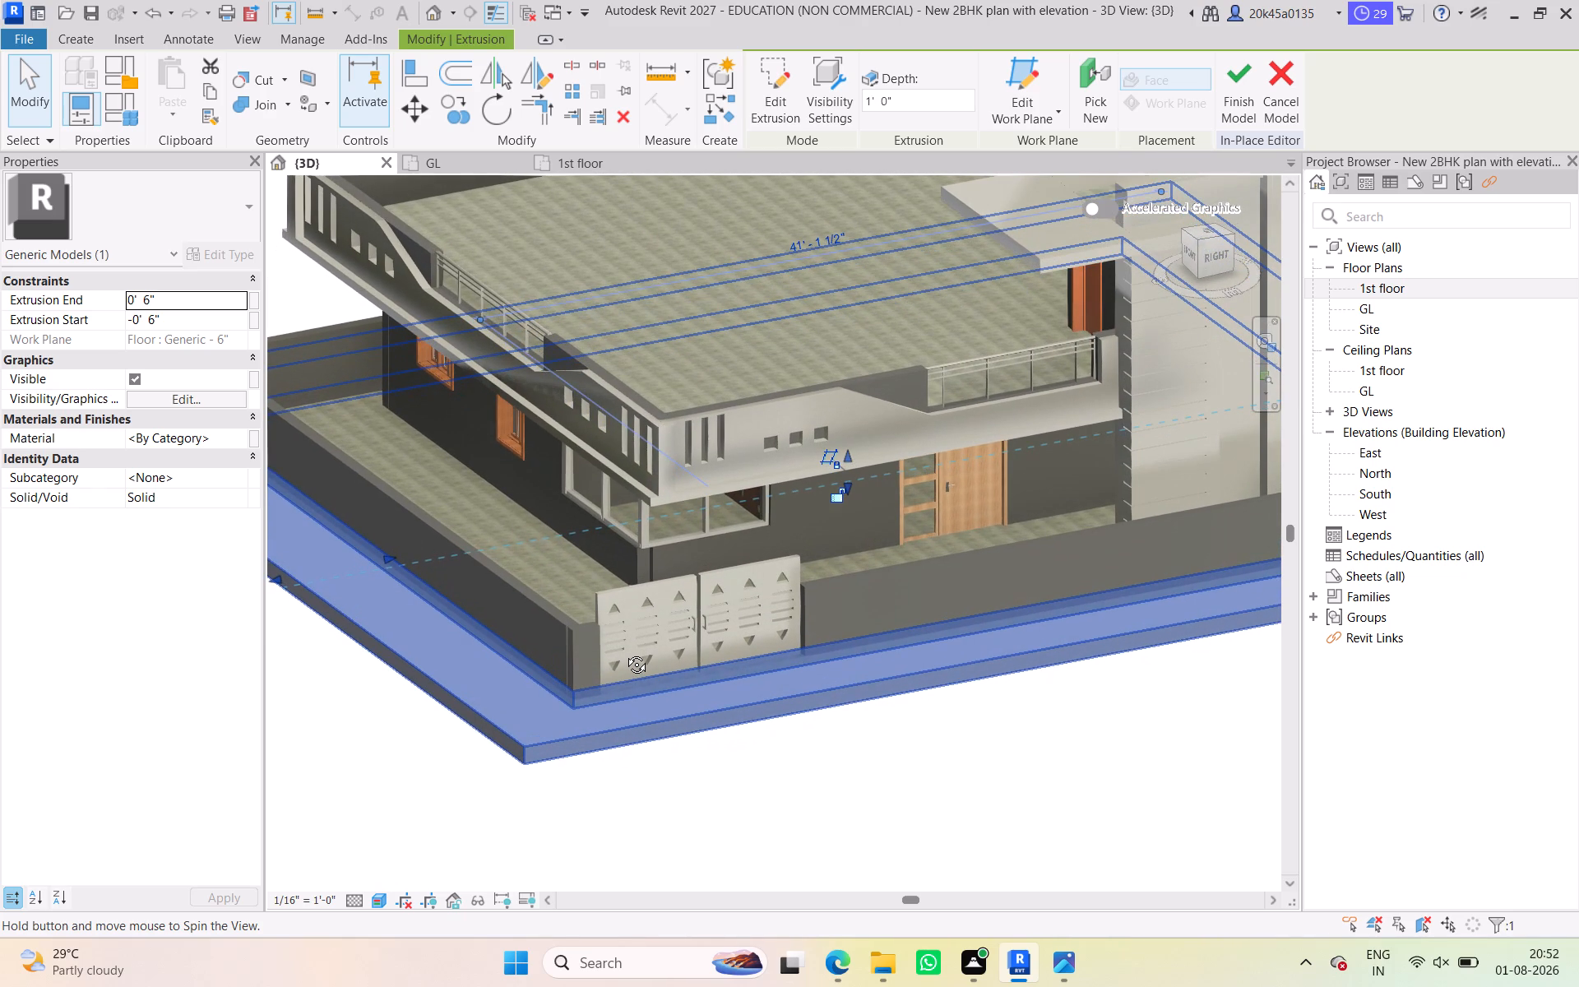
pyautogui.keyDown('shift'); pyautogui.moveTo(624, 652); pyautogui.dragTo(547, 606, button='middle'); pyautogui.keyUp('shift')
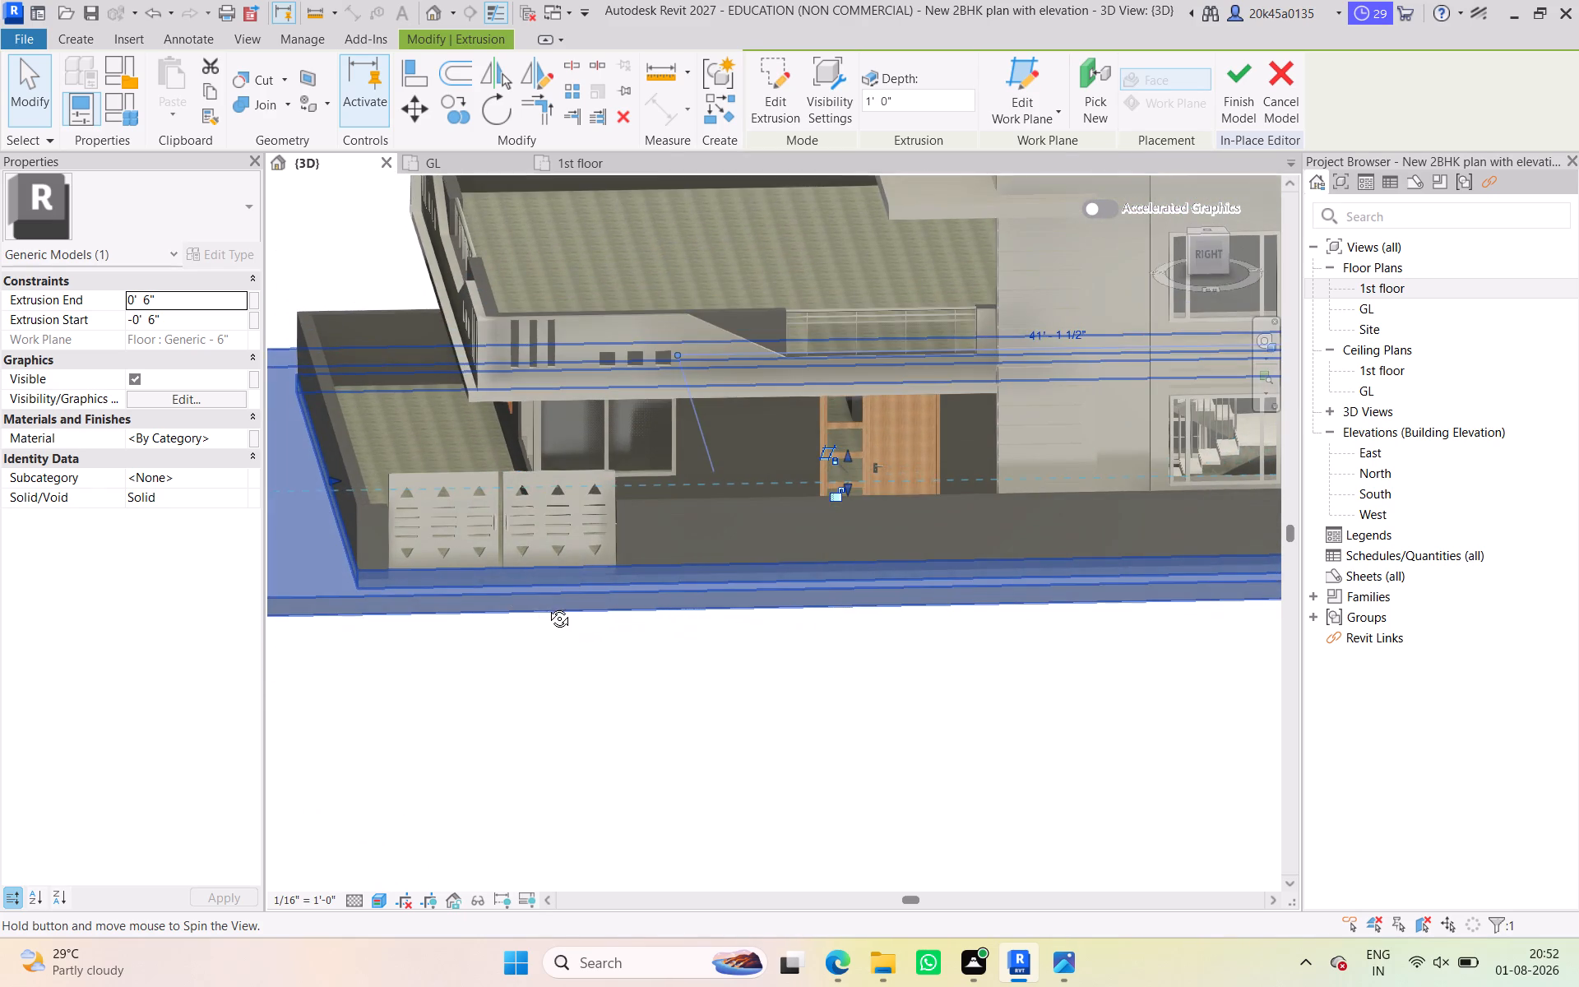
pyautogui.keyDown('shift'); pyautogui.moveTo(547, 606); pyautogui.dragTo(531, 649, button='middle'); pyautogui.keyUp('shift')
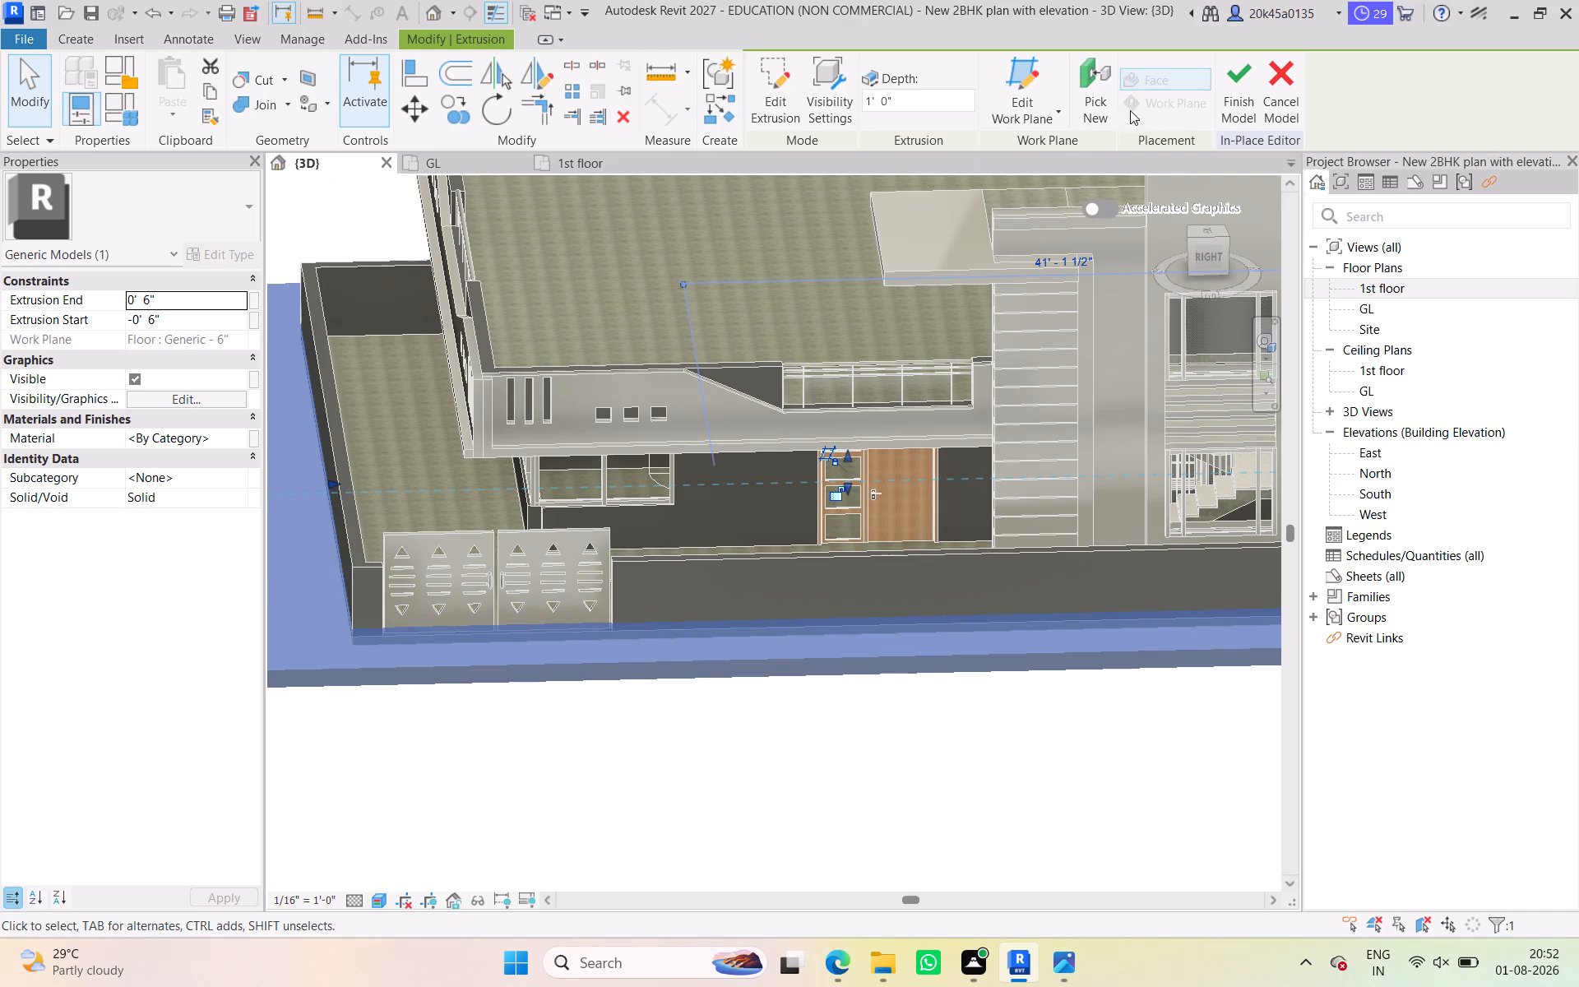
# Open the surround extrusion's sketch for editing in the GL floor plan.
pyautogui.click(1053, 114)
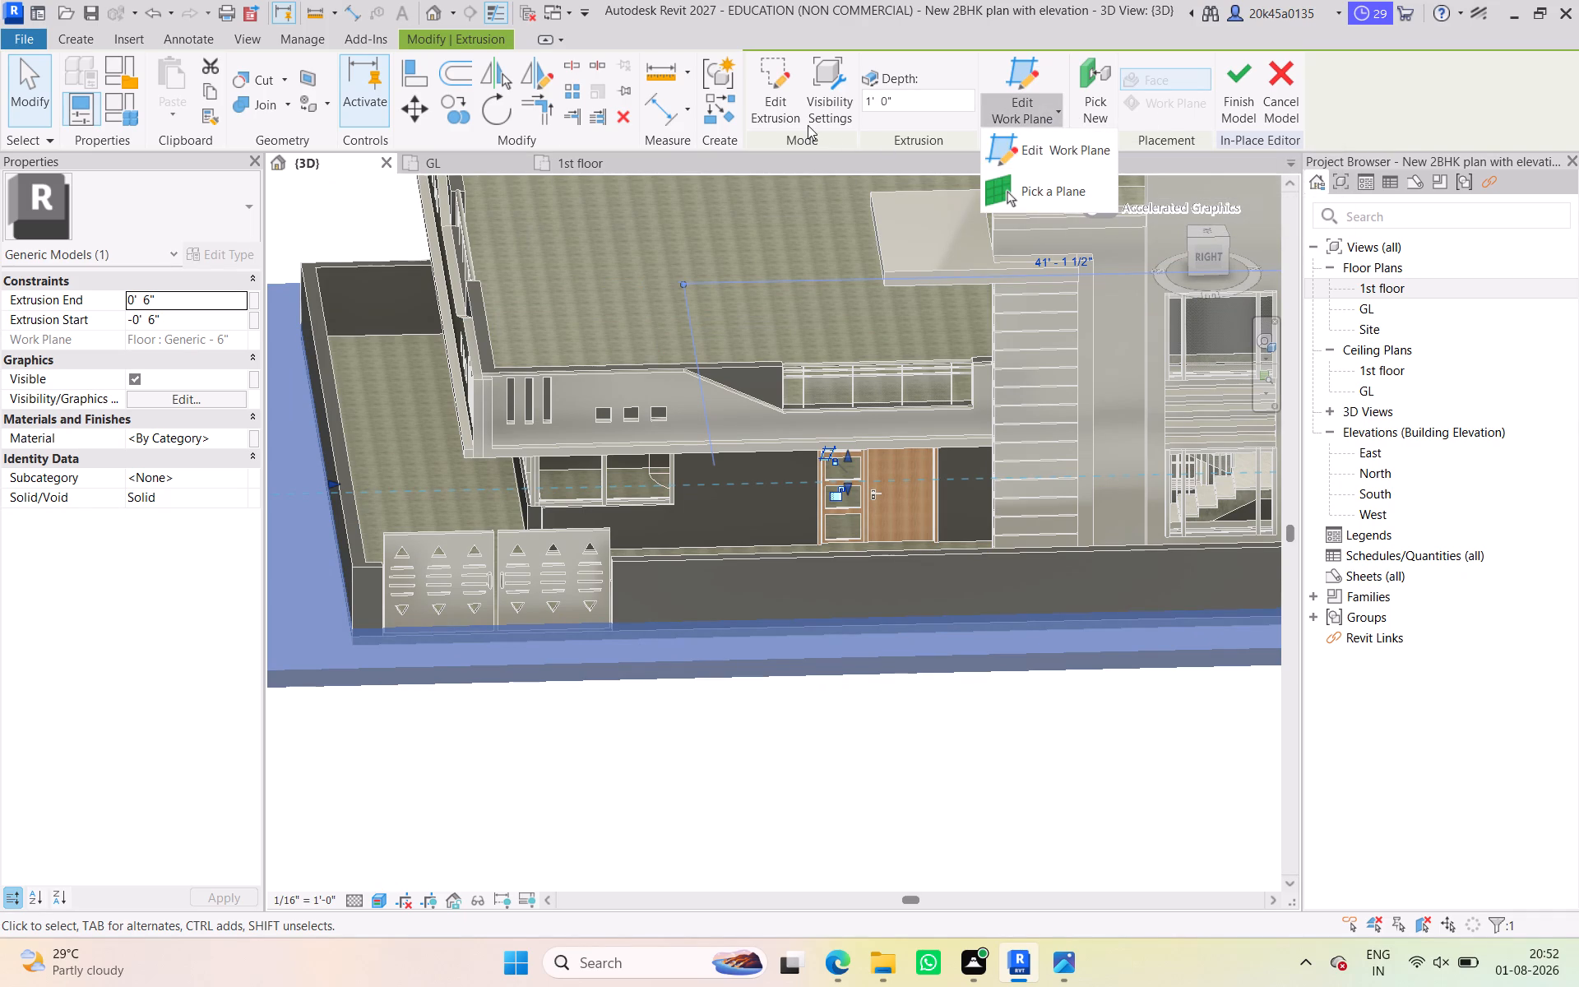
pyautogui.click(782, 90)
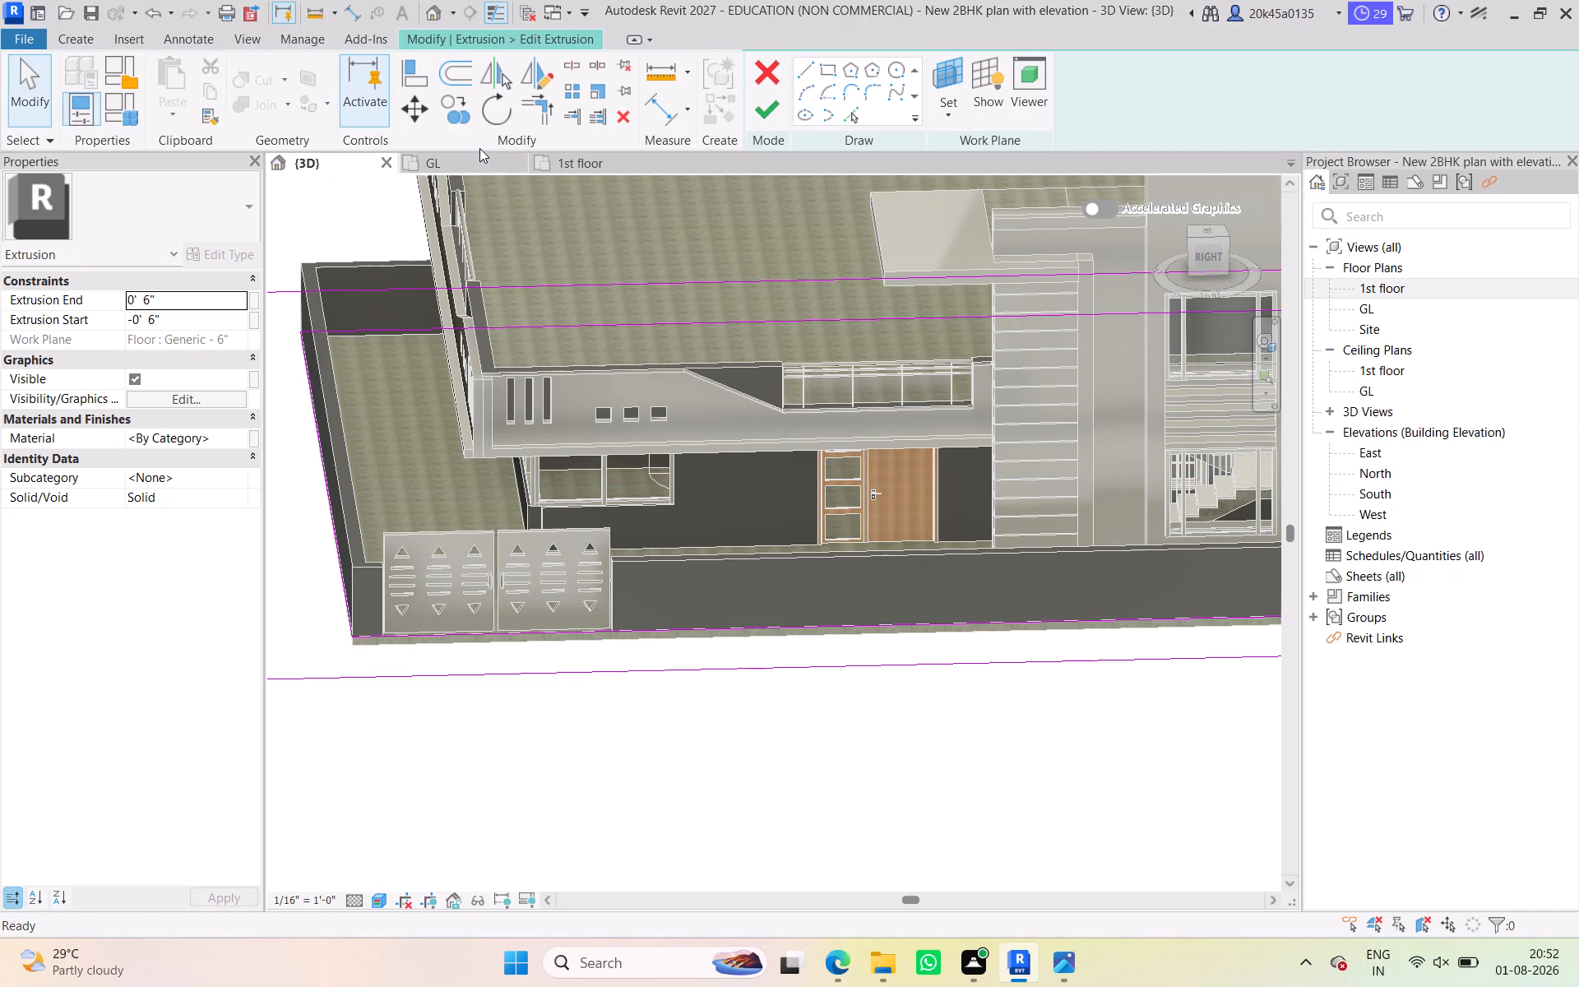
pyautogui.click(477, 164)
# Sketch a 6' line from the gate opening's south end straight out to the outer rectangle.
pyautogui.moveTo(725, 673); pyautogui.dragTo(731, 606, button='middle')
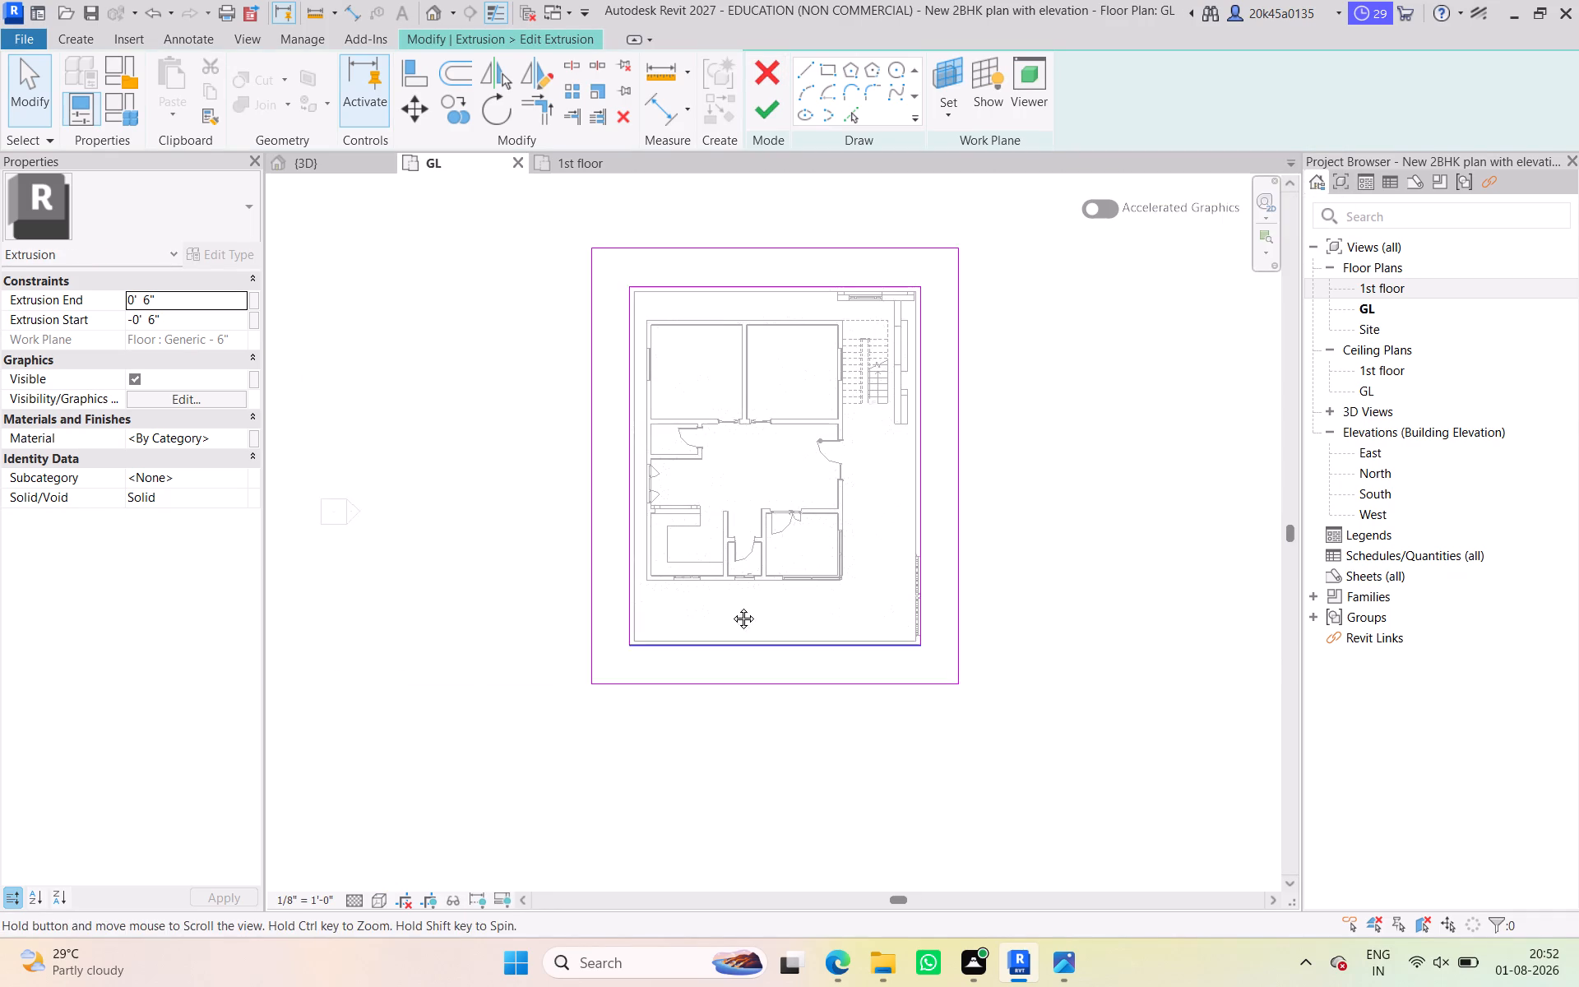
pyautogui.moveTo(731, 606); pyautogui.dragTo(734, 598, button='middle')
pyautogui.scroll(5, 688, 611)
pyautogui.moveTo(687, 600); pyautogui.dragTo(493, 629, button='middle')
pyautogui.scroll(-1, 1064, 601)
pyautogui.moveTo(1035, 601); pyautogui.dragTo(933, 633, button='middle')
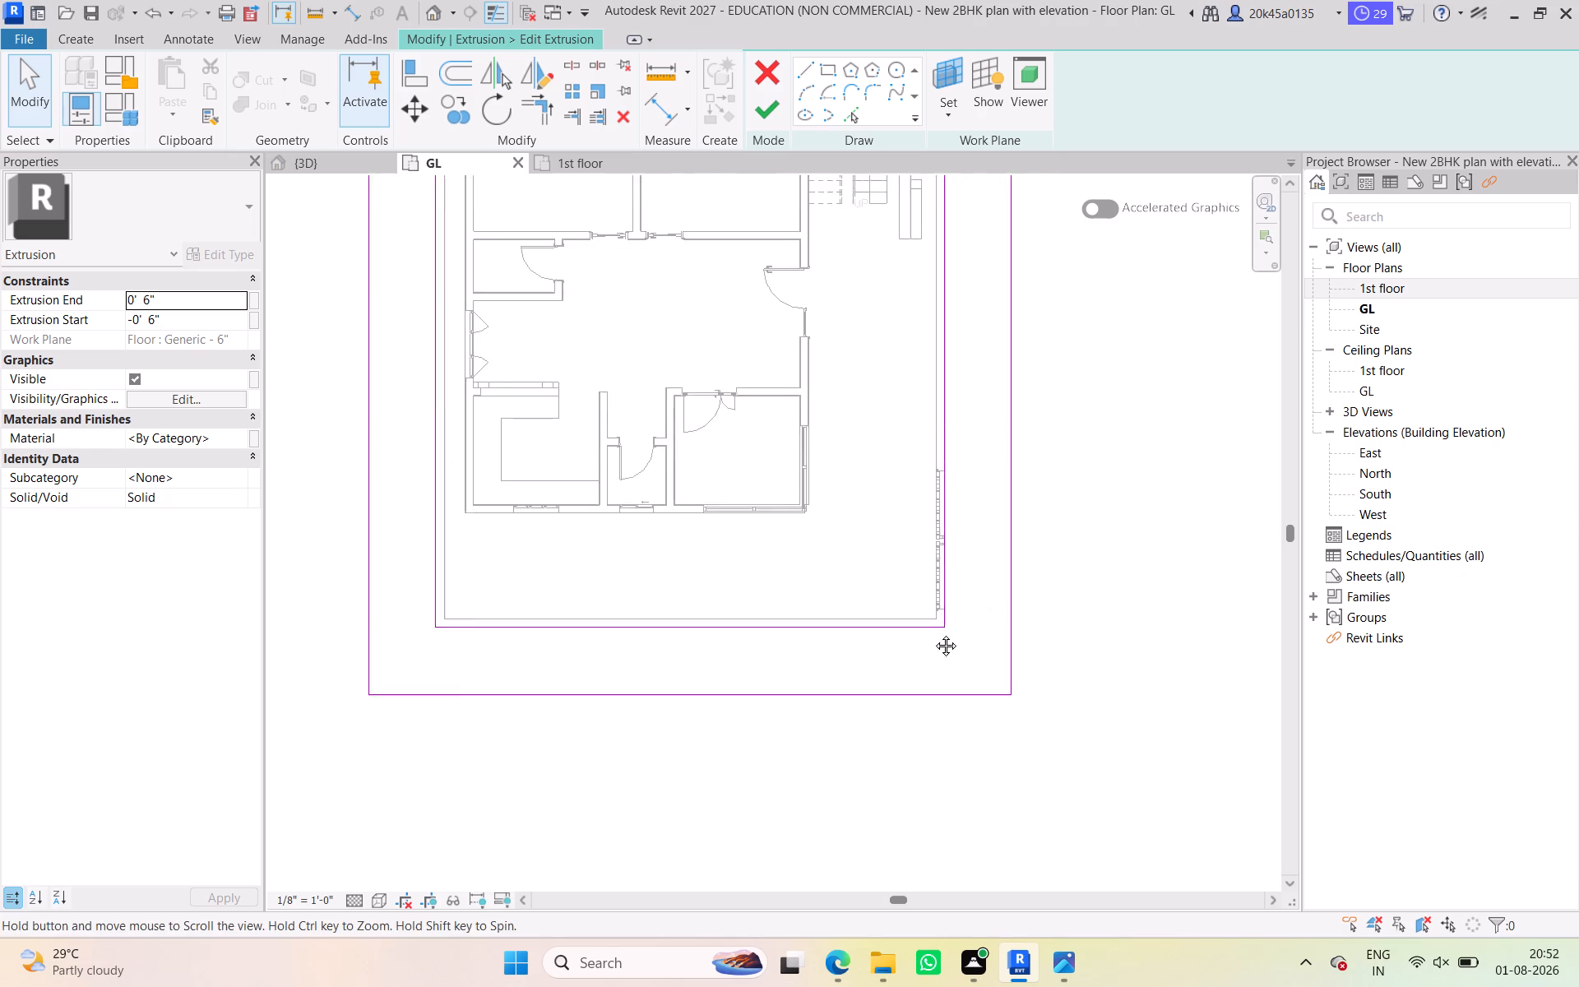
pyautogui.moveTo(933, 633); pyautogui.dragTo(915, 640, button='middle')
pyautogui.scroll(3, 887, 640)
pyautogui.middleClick(885, 638)
pyautogui.scroll(2, 896, 653)
pyautogui.moveTo(898, 665); pyautogui.dragTo(905, 712, button='middle')
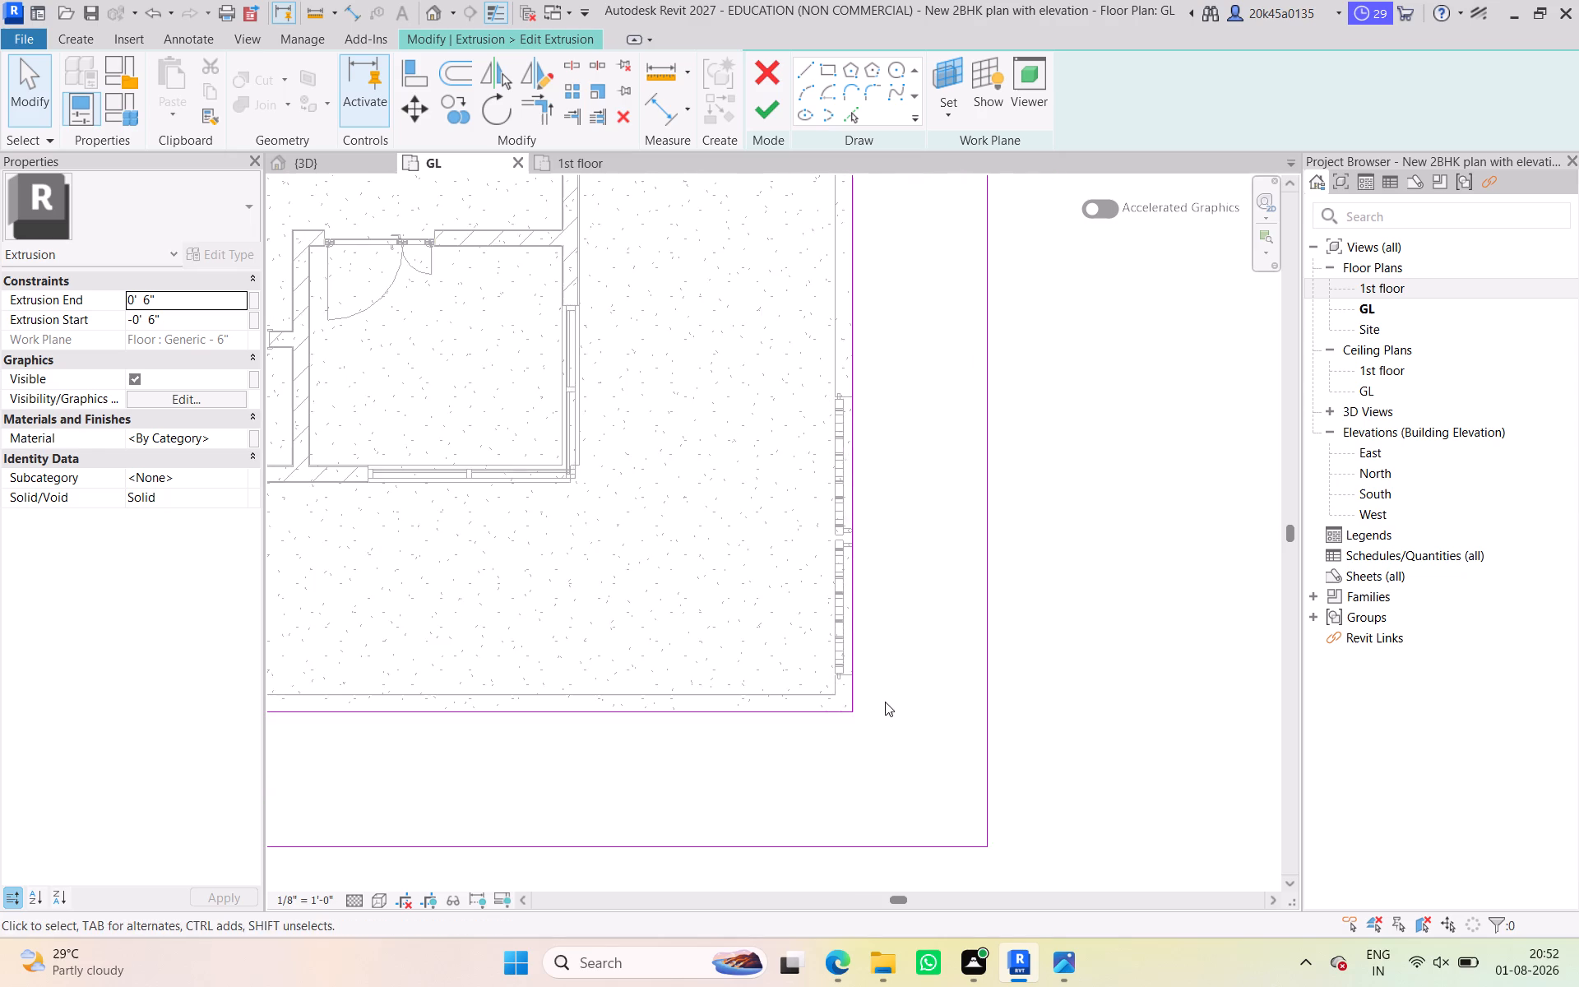
pyautogui.scroll(3, 883, 689)
pyautogui.moveTo(882, 694); pyautogui.dragTo(882, 708, button='middle')
pyautogui.scroll(1, 849, 290)
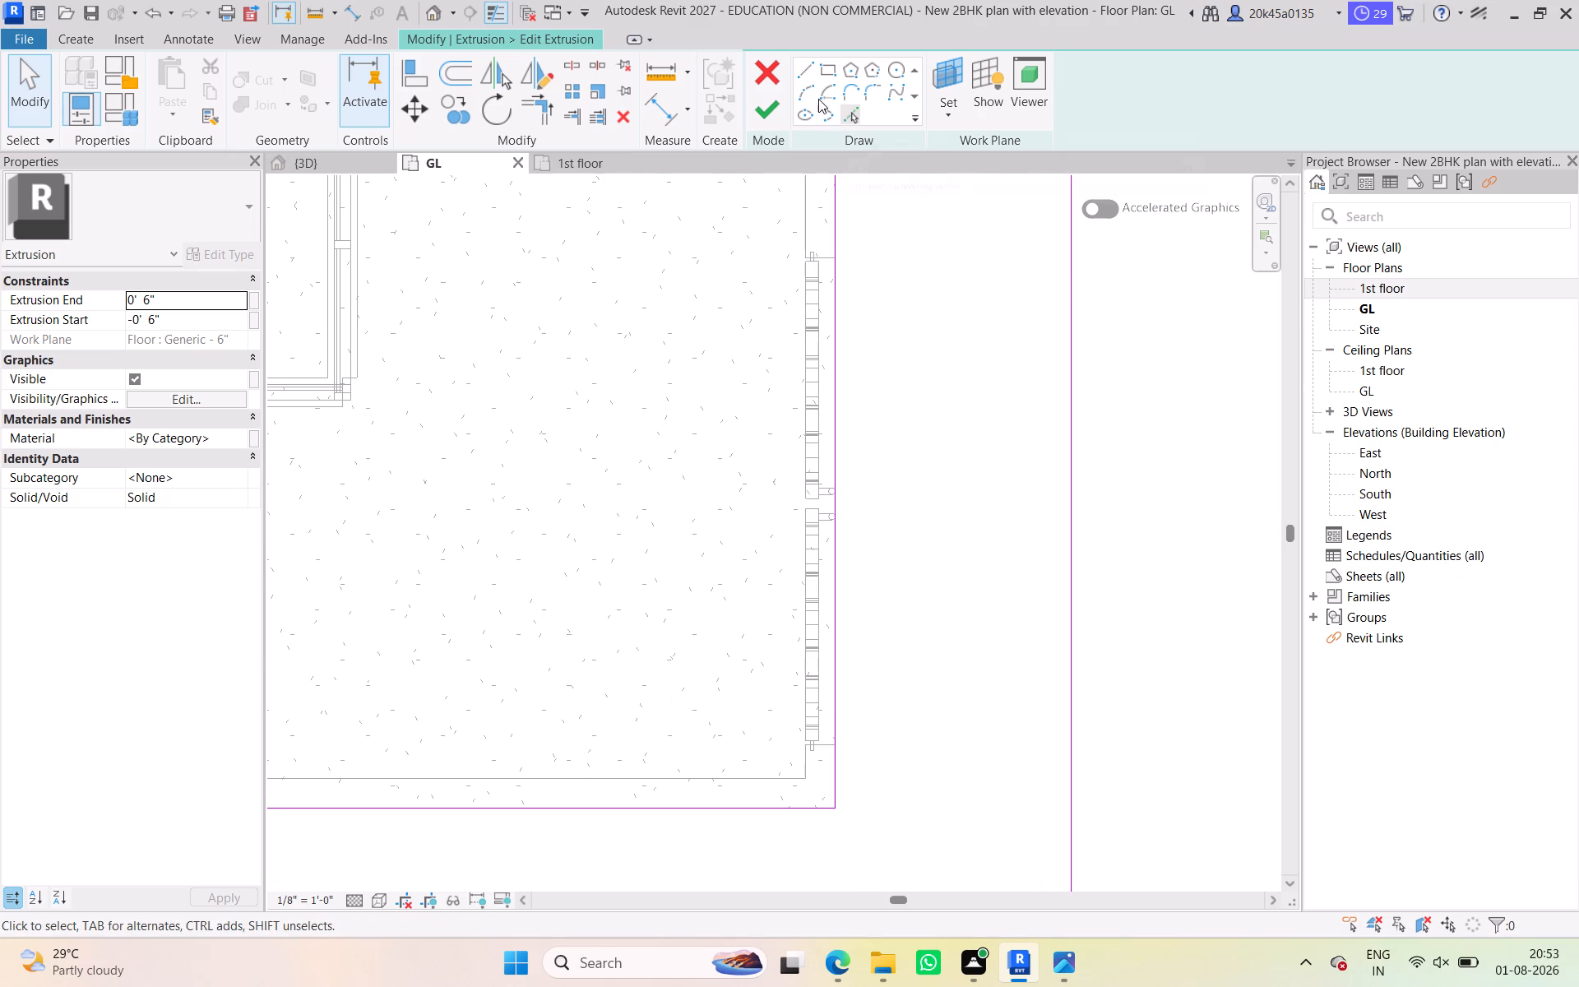
pyautogui.click(805, 78)
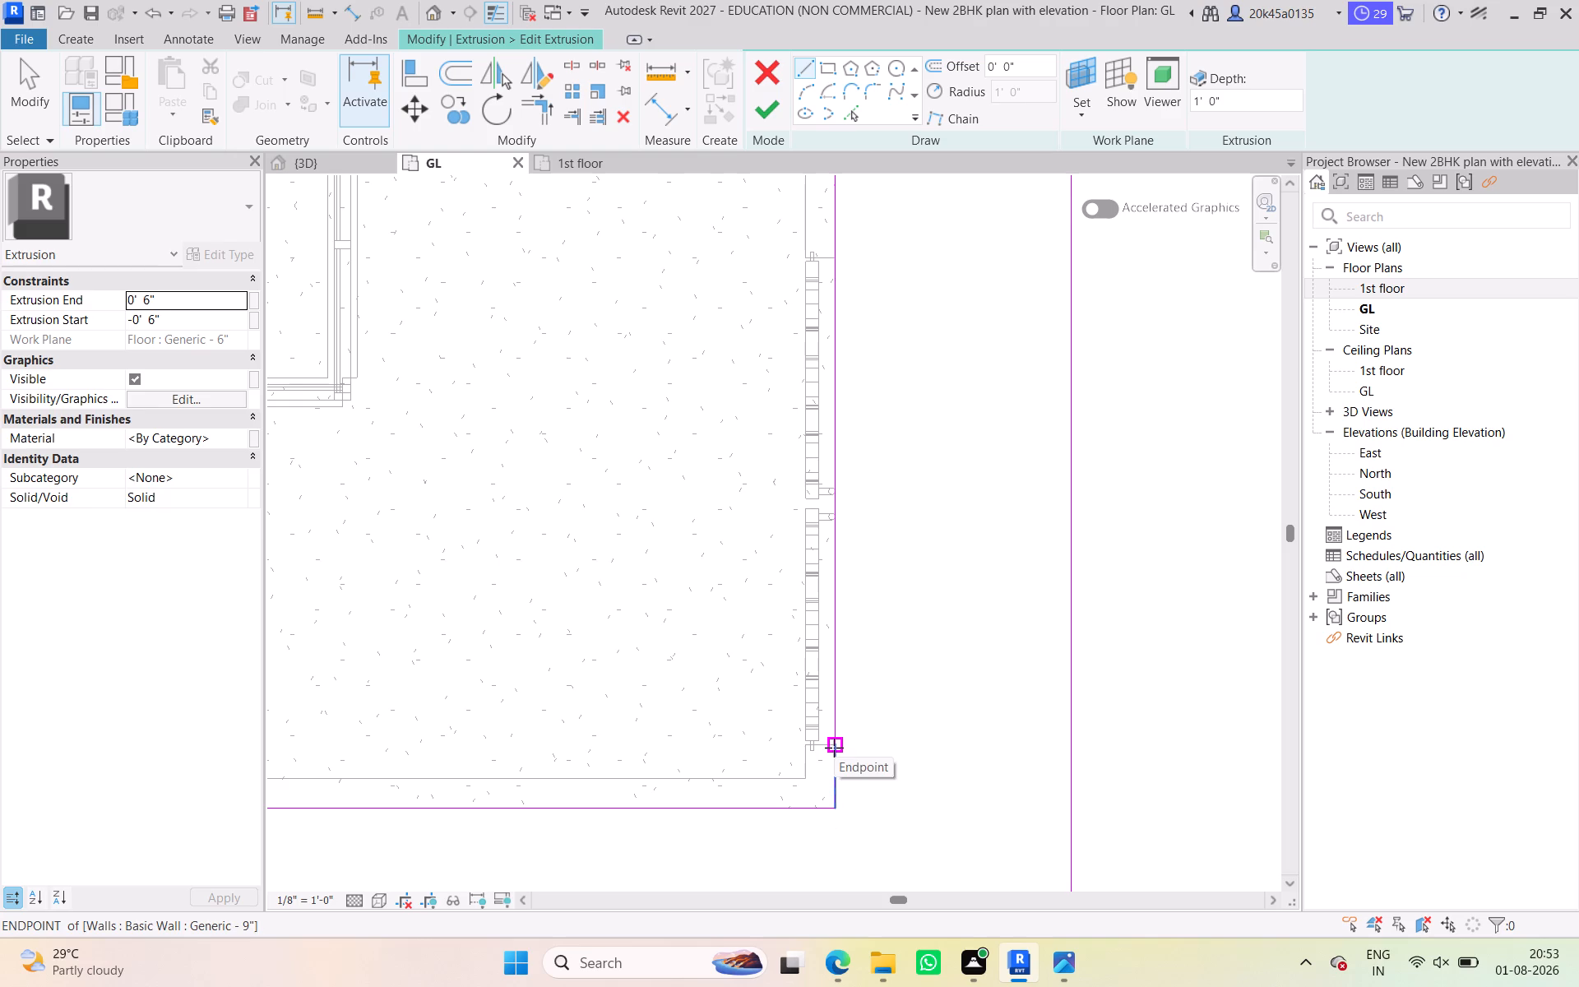
pyautogui.click(834, 748)
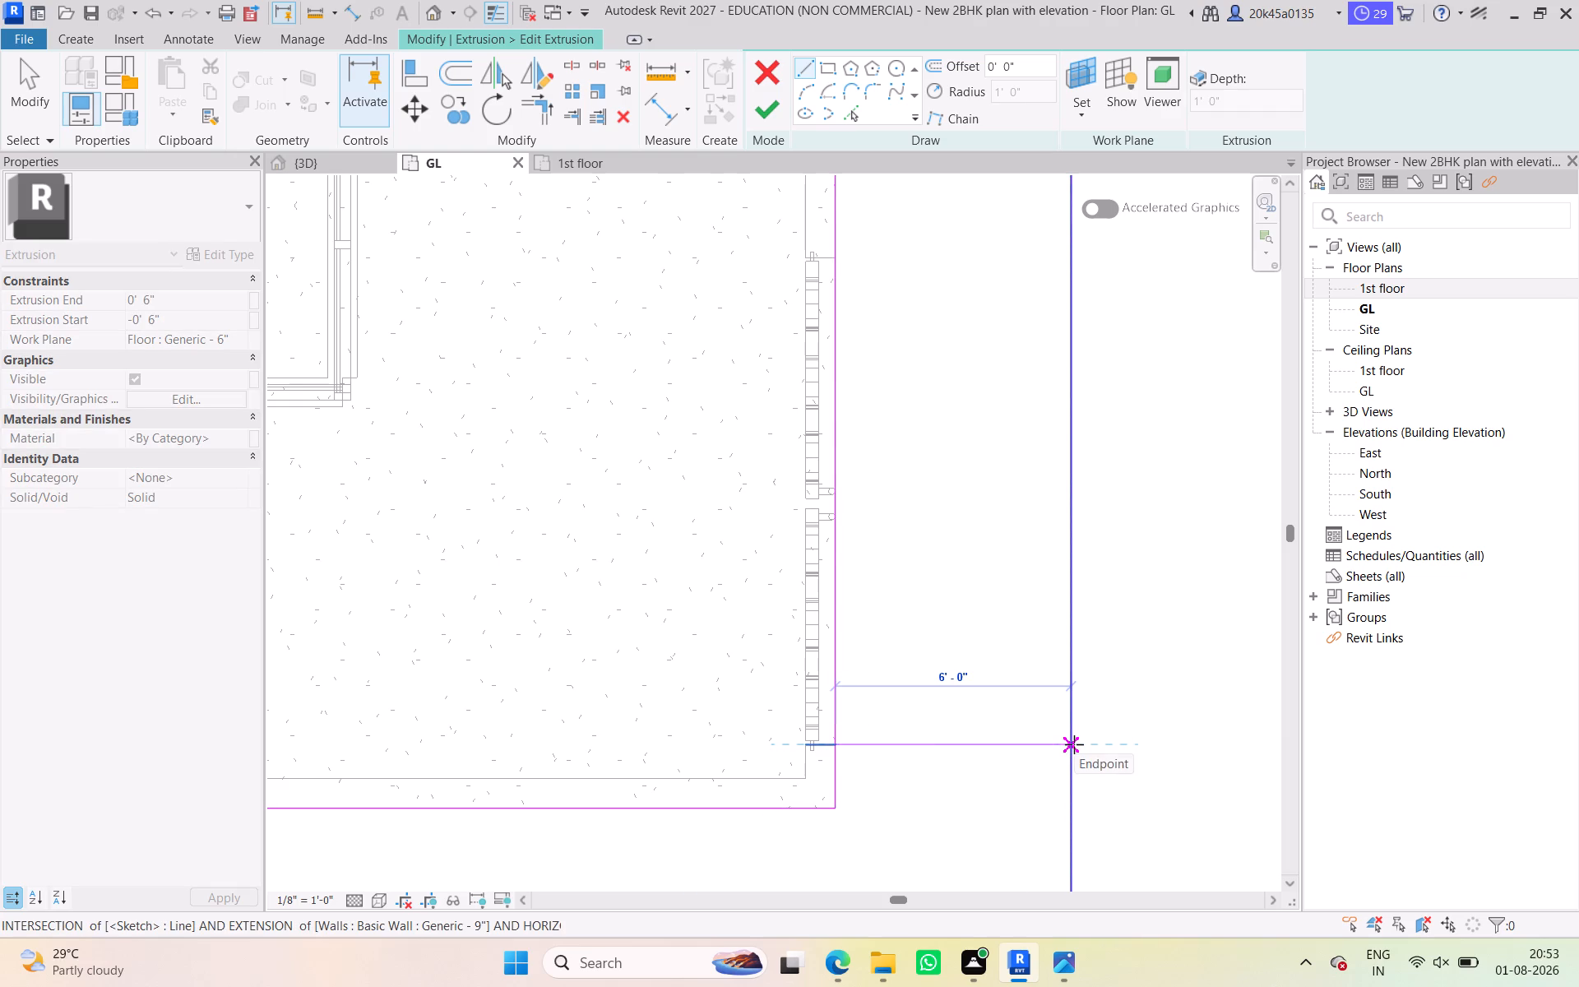
pyautogui.click(1074, 744)
# Sketch a matching line from the gate opening's north end straight out to the outer rectangle.
pyautogui.scroll(-1, 884, 394)
pyautogui.moveTo(884, 399); pyautogui.dragTo(858, 716, button='middle')
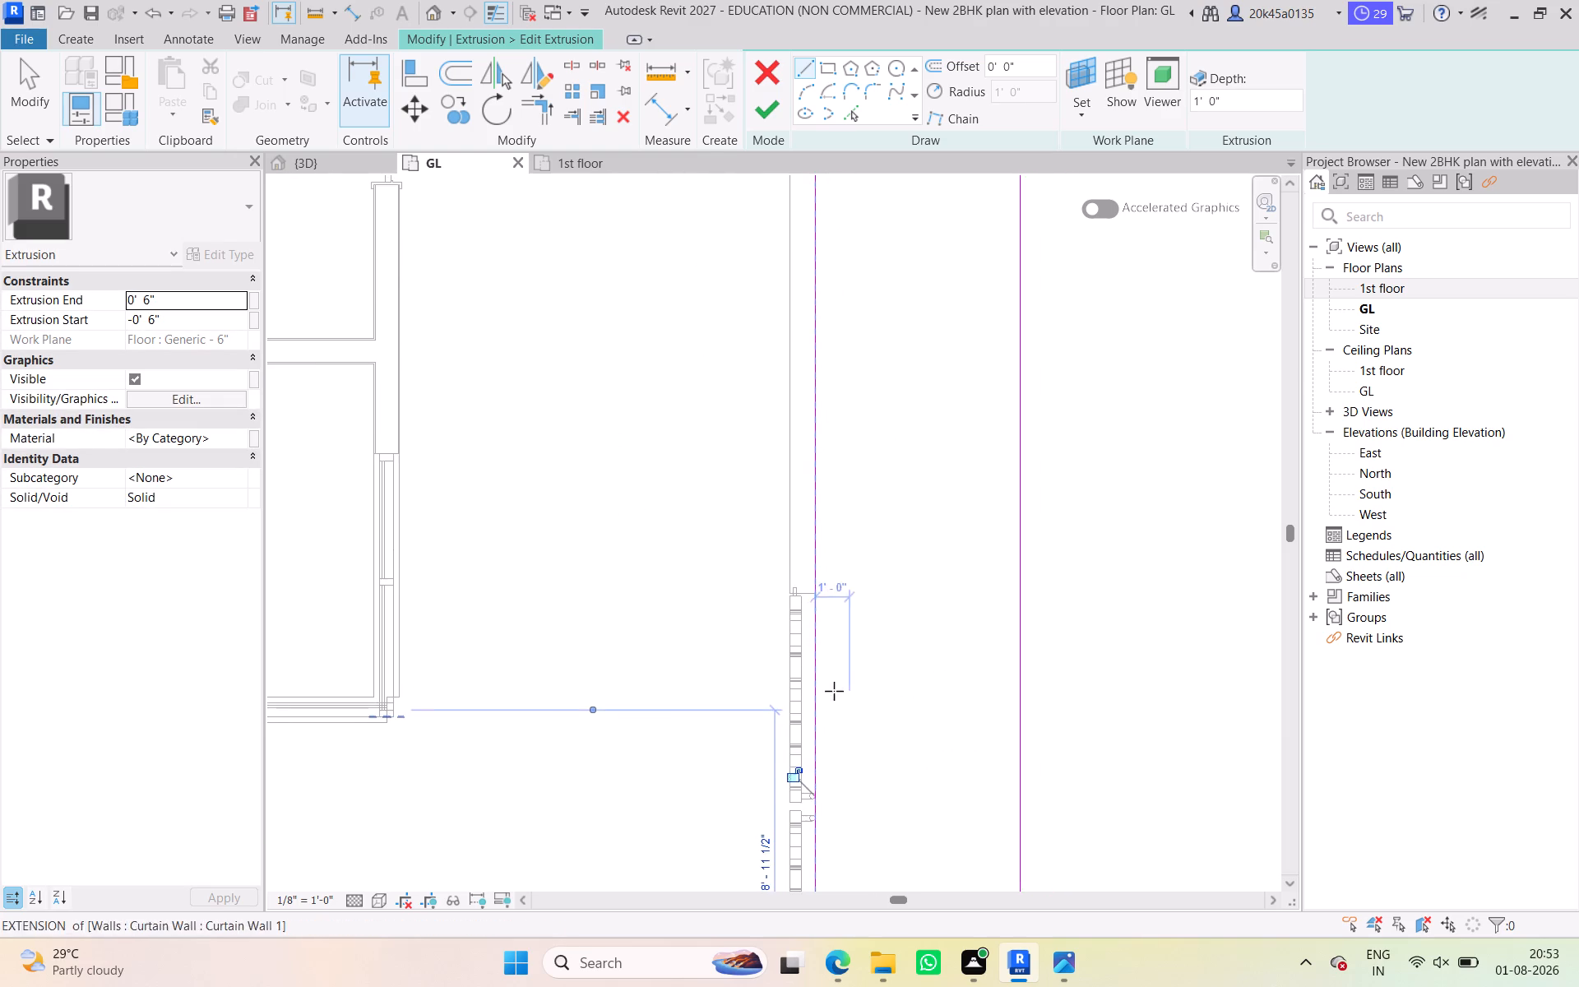
pyautogui.scroll(-1, 840, 609)
pyautogui.moveTo(840, 607); pyautogui.dragTo(824, 624, button='middle')
pyautogui.scroll(3, 793, 603)
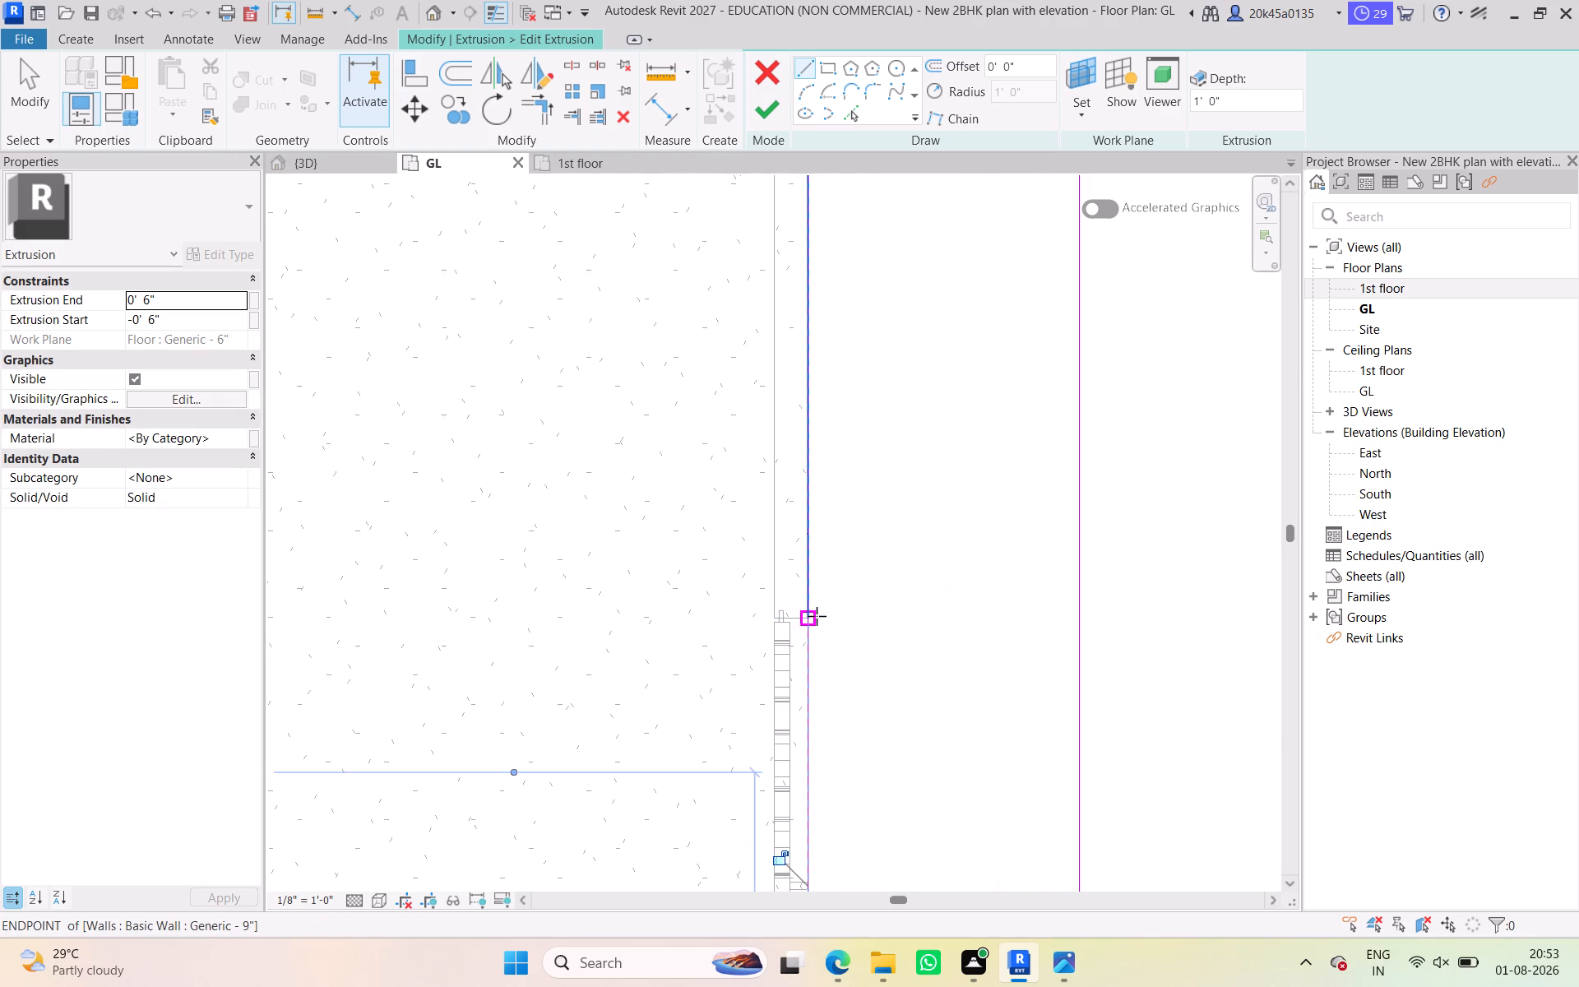
pyautogui.click(813, 619)
pyautogui.click(1082, 626)
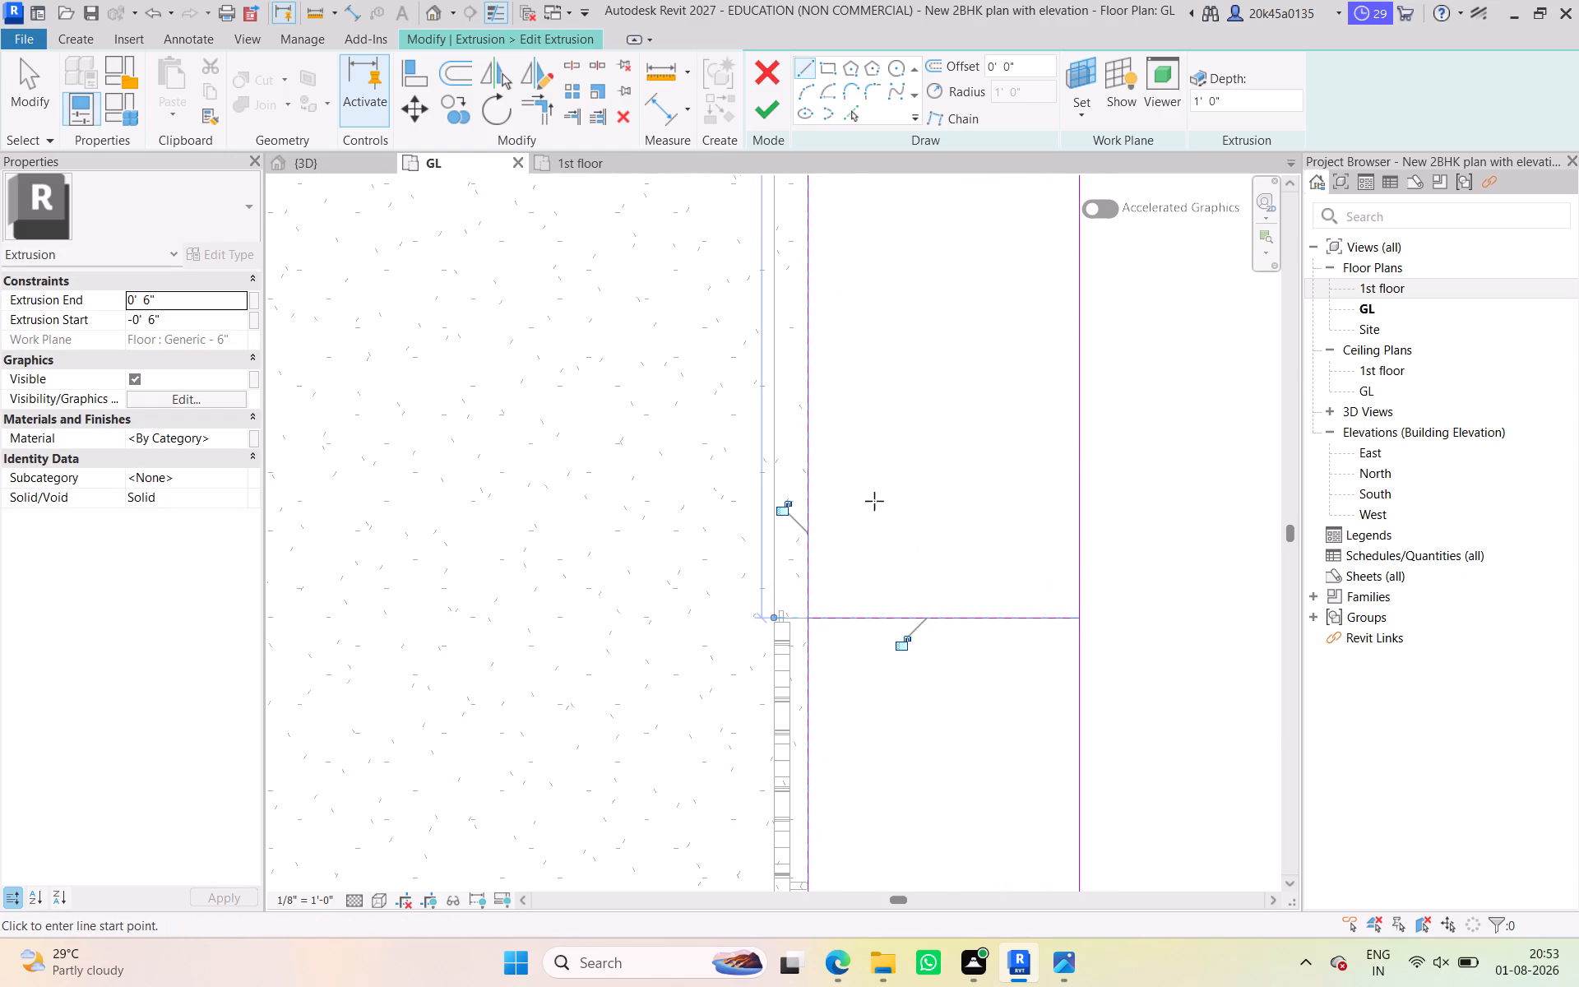
# Split the inner and outer sketch lines at a point between the two gate lines.
pyautogui.scroll(-3, 831, 482)
pyautogui.moveTo(831, 482); pyautogui.dragTo(771, 302, button='middle')
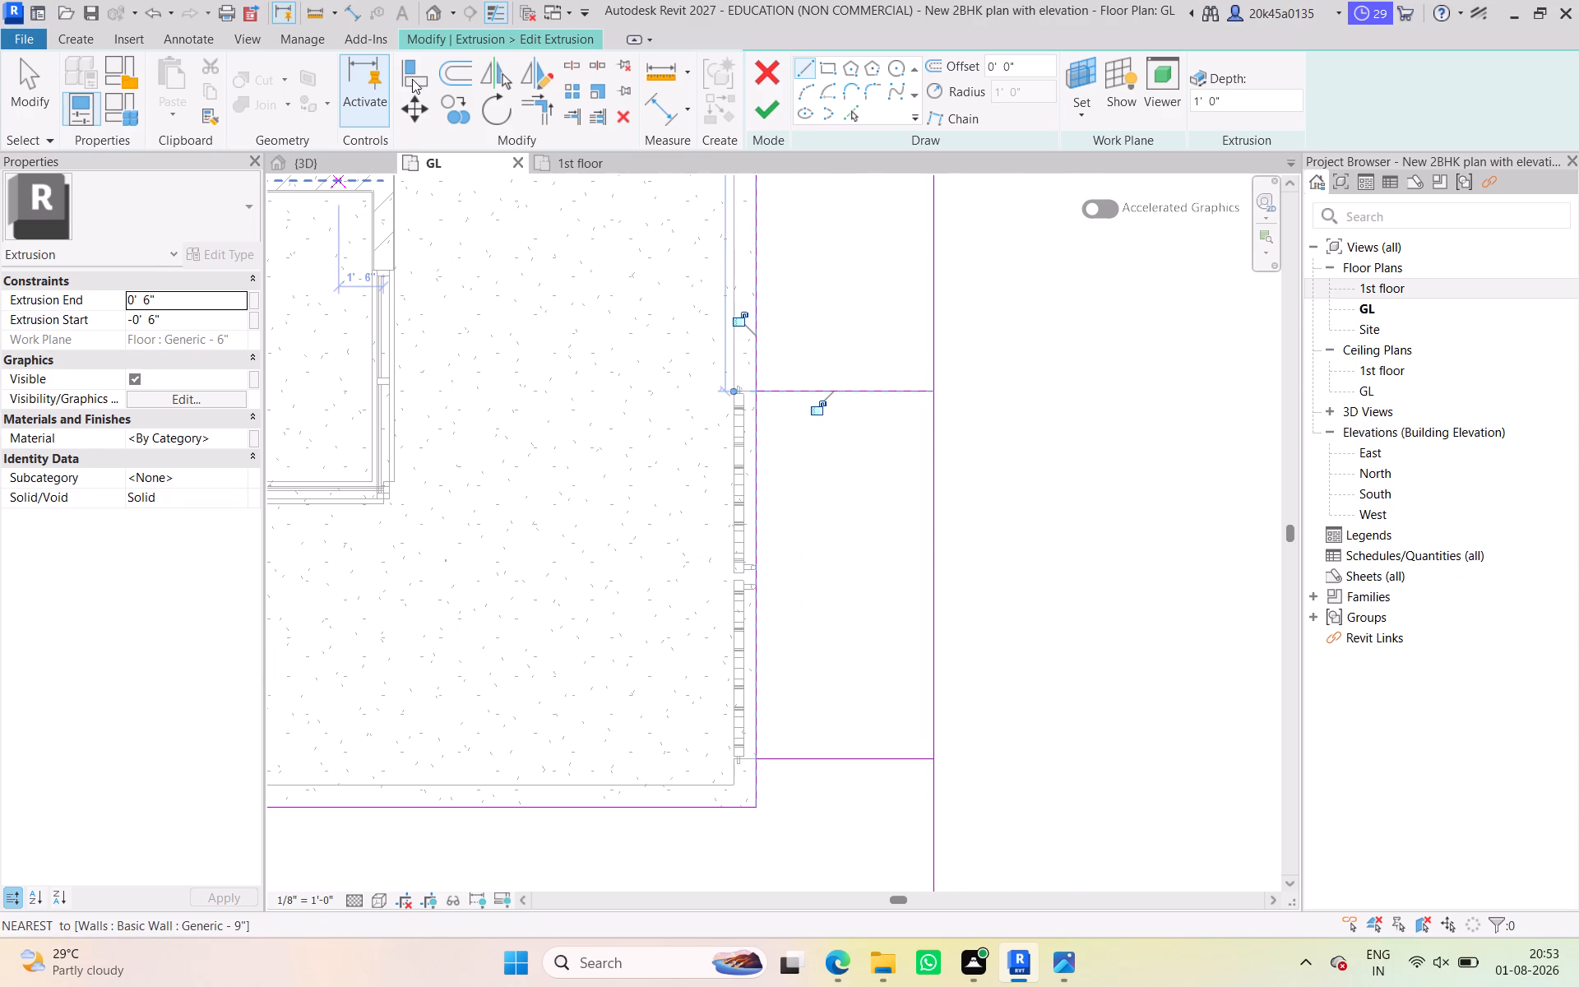
pyautogui.click(572, 64)
pyautogui.click(754, 551)
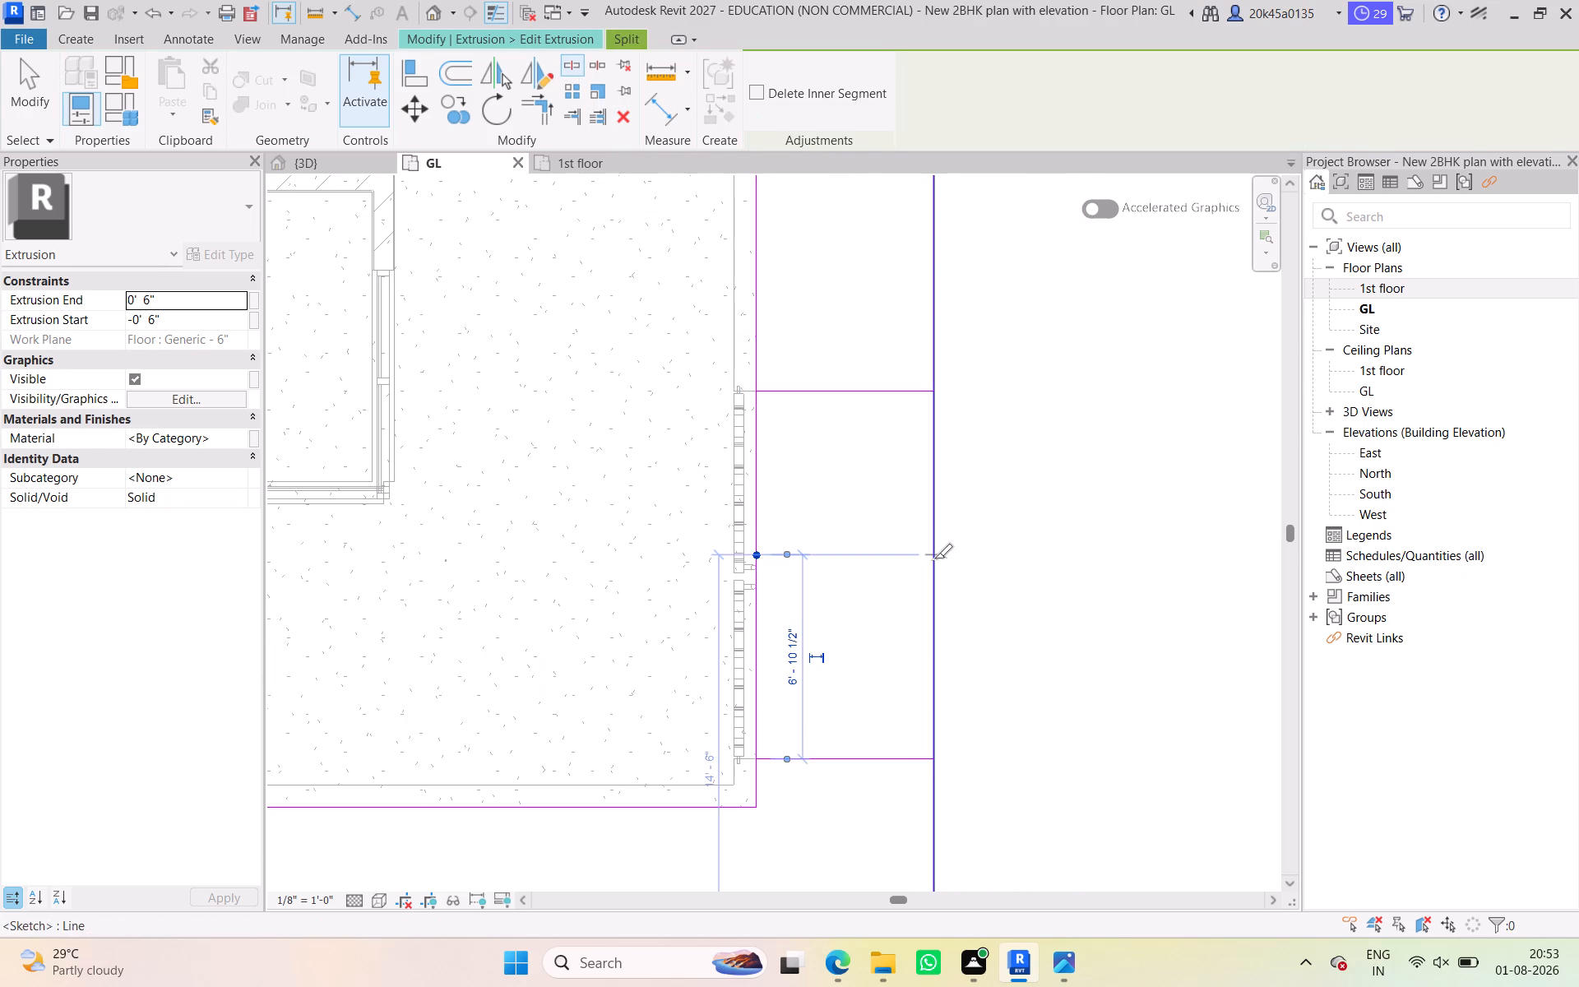
pyautogui.click(935, 554)
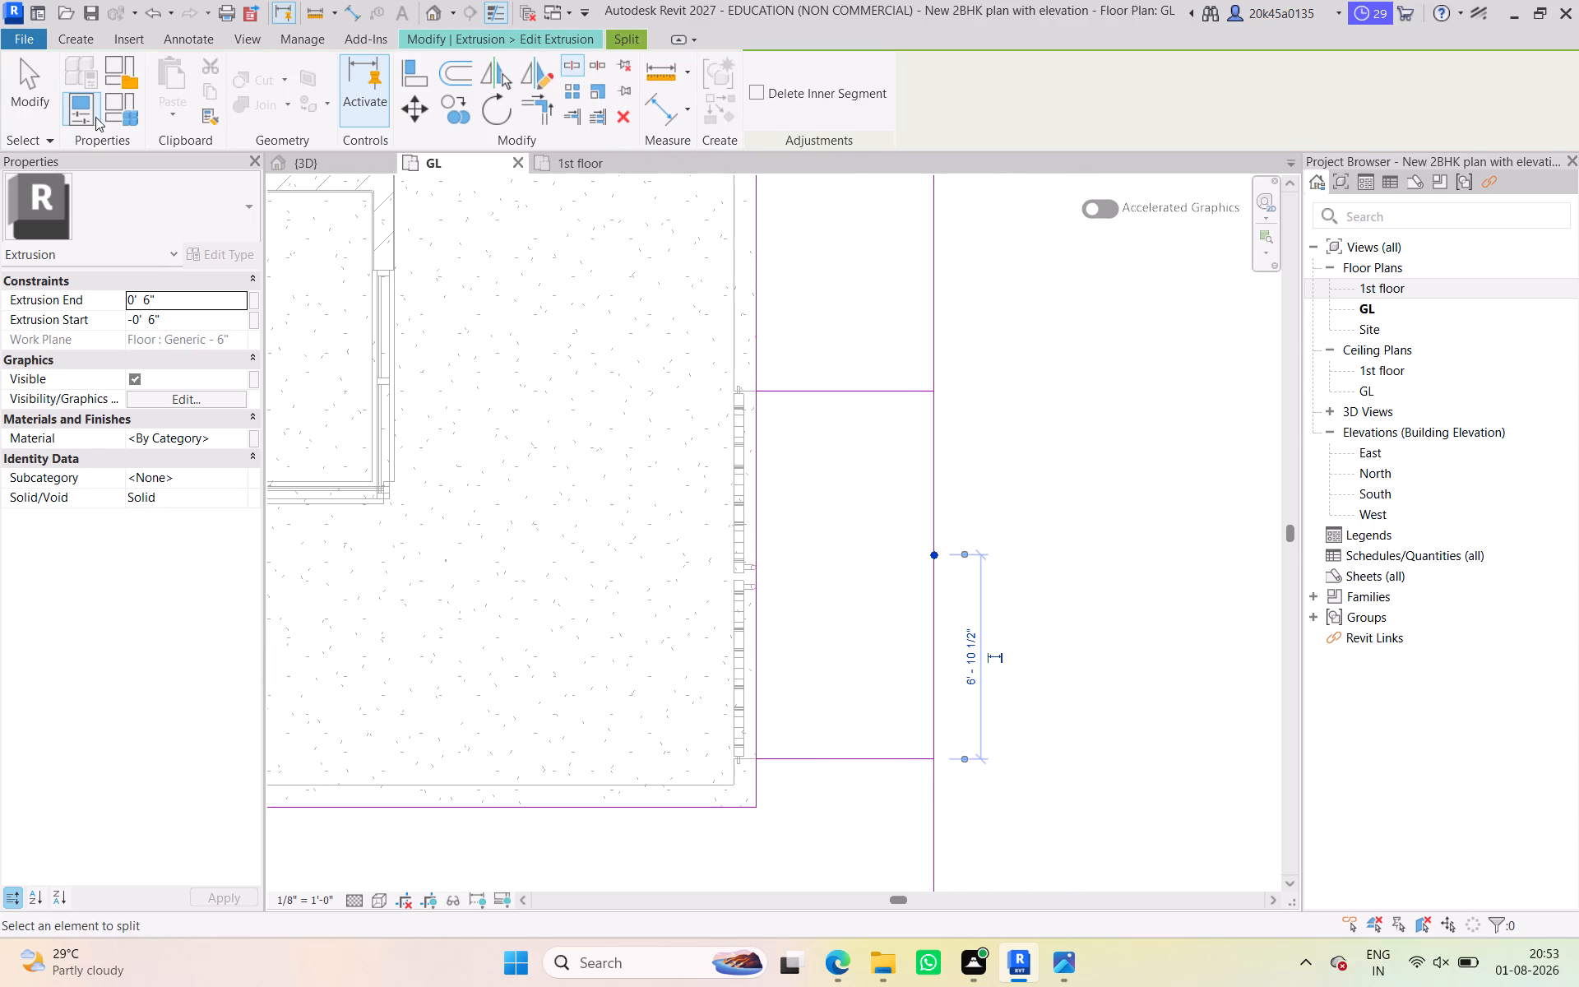
pyautogui.click(37, 89)
# Trim the inner and outer sketch lines to corners with both cross lines, leaving the surround open in front of the gate.
pyautogui.click(541, 107)
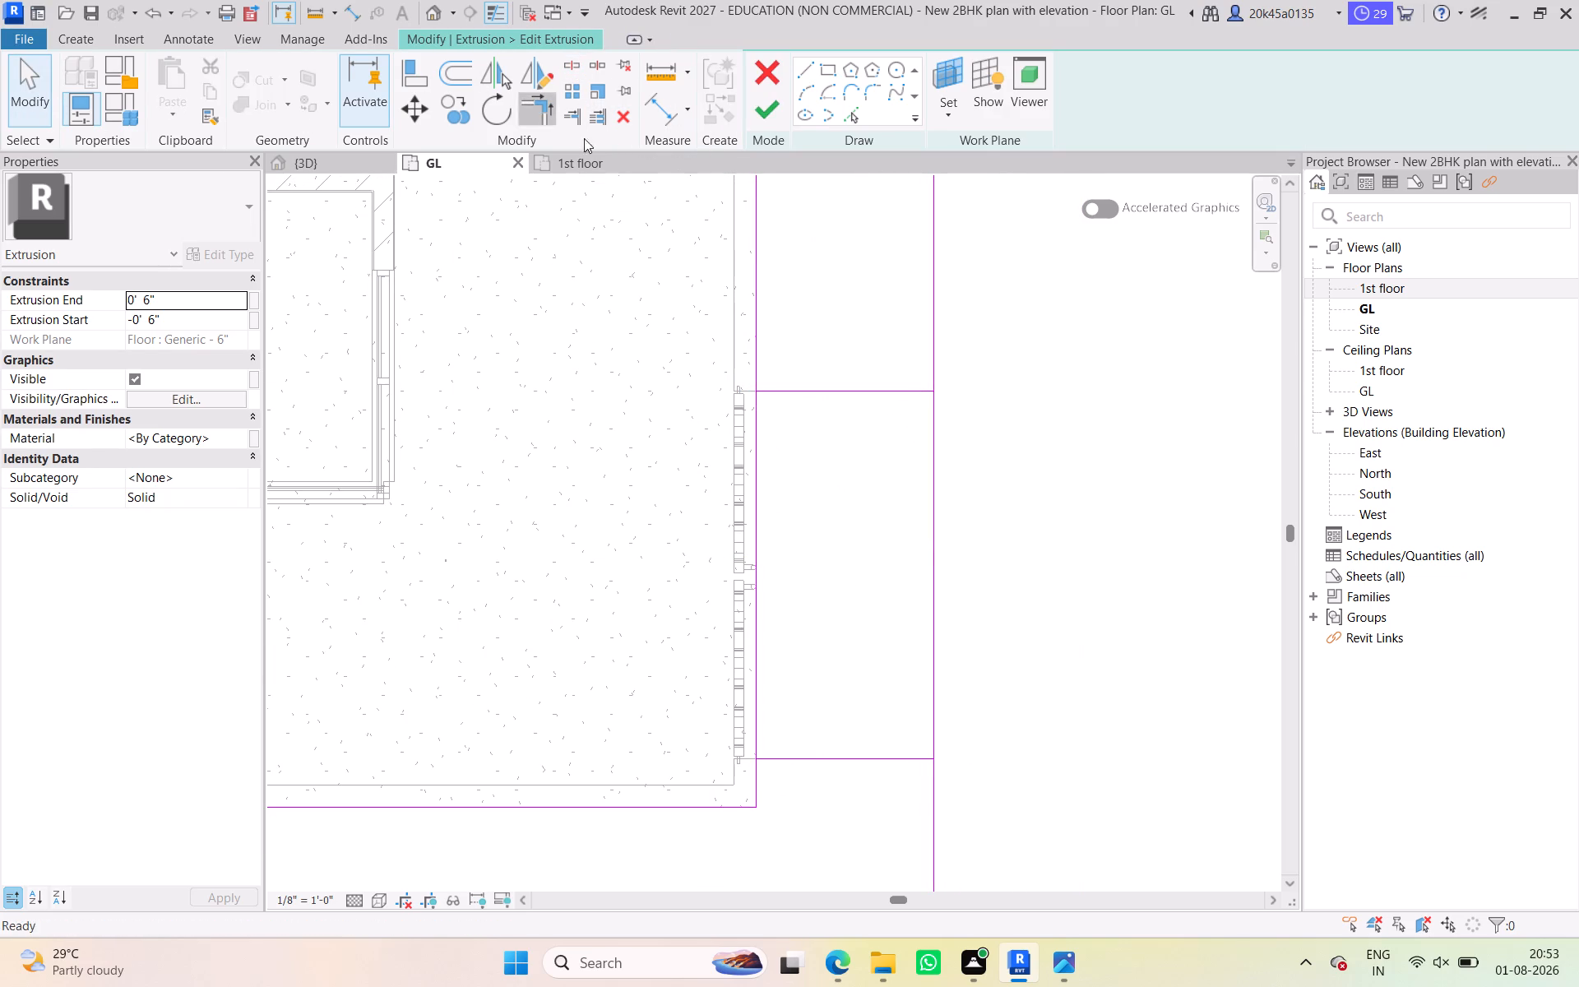
pyautogui.click(759, 328)
pyautogui.click(787, 385)
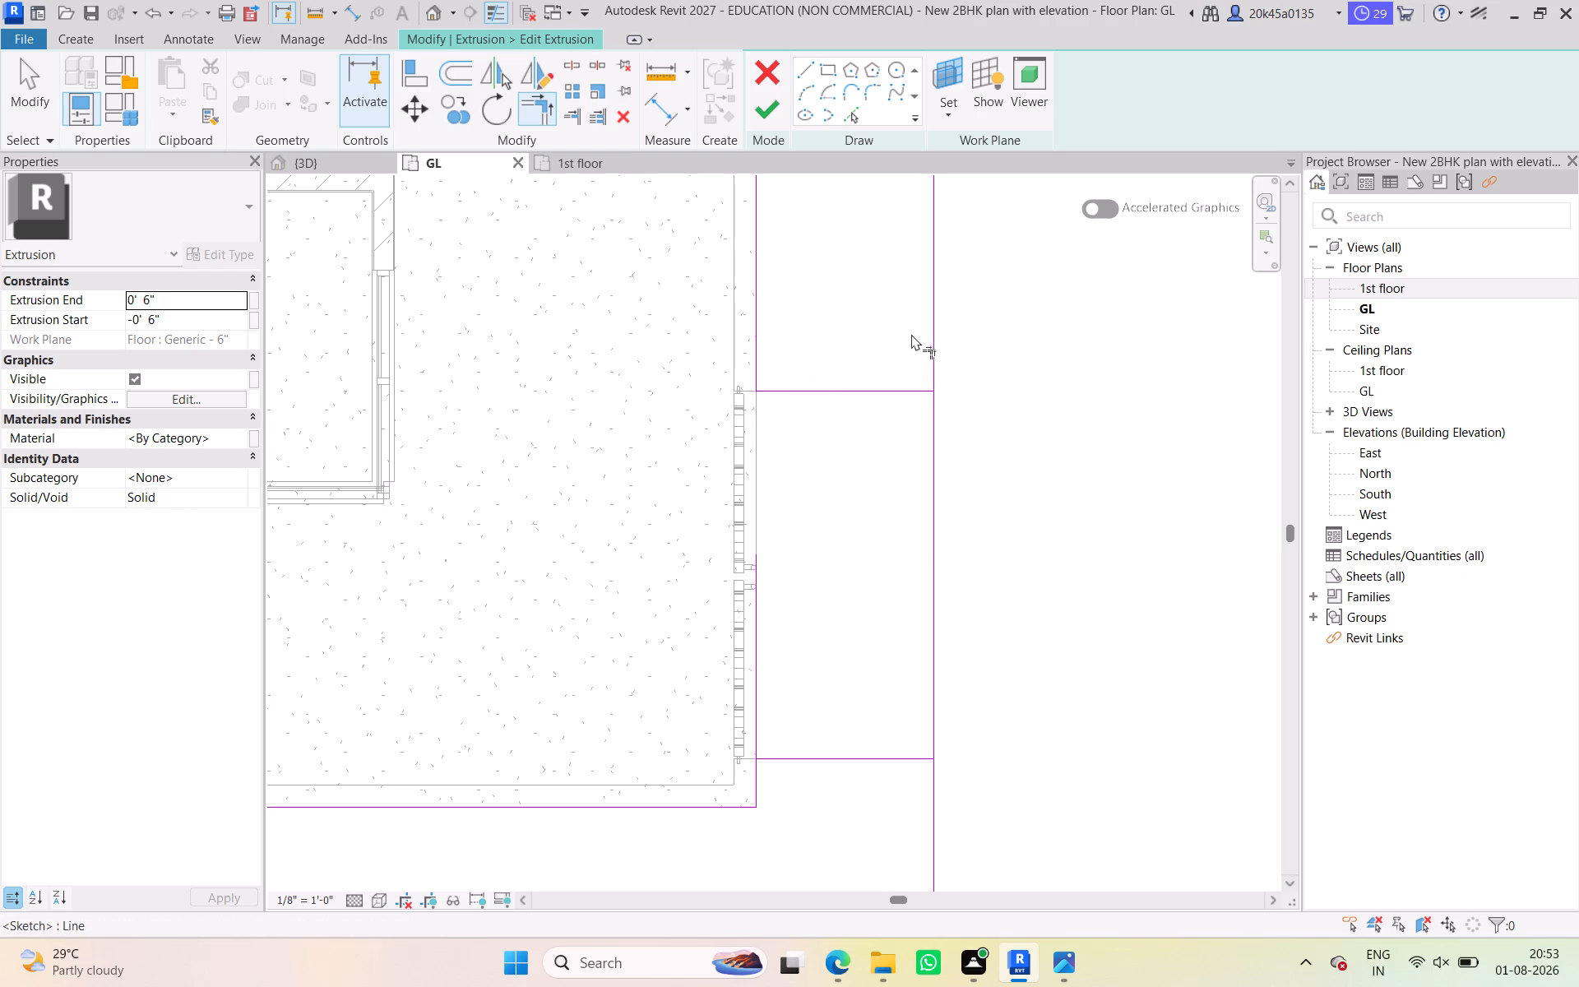
pyautogui.click(934, 338)
pyautogui.click(877, 387)
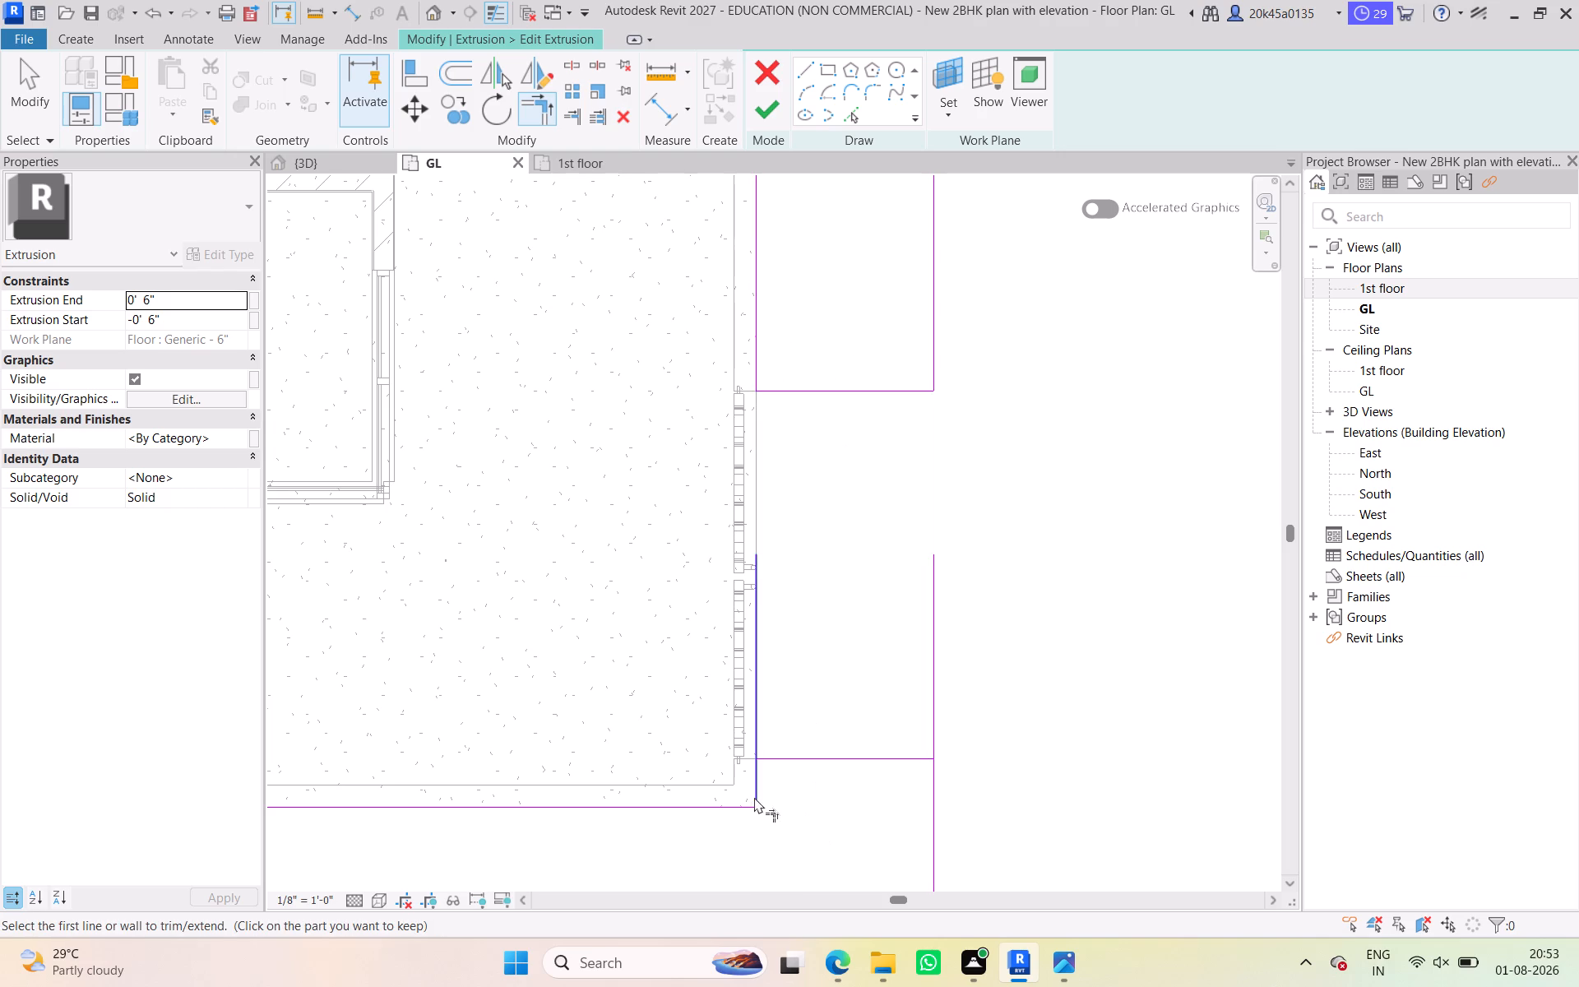
pyautogui.click(757, 793)
pyautogui.click(786, 762)
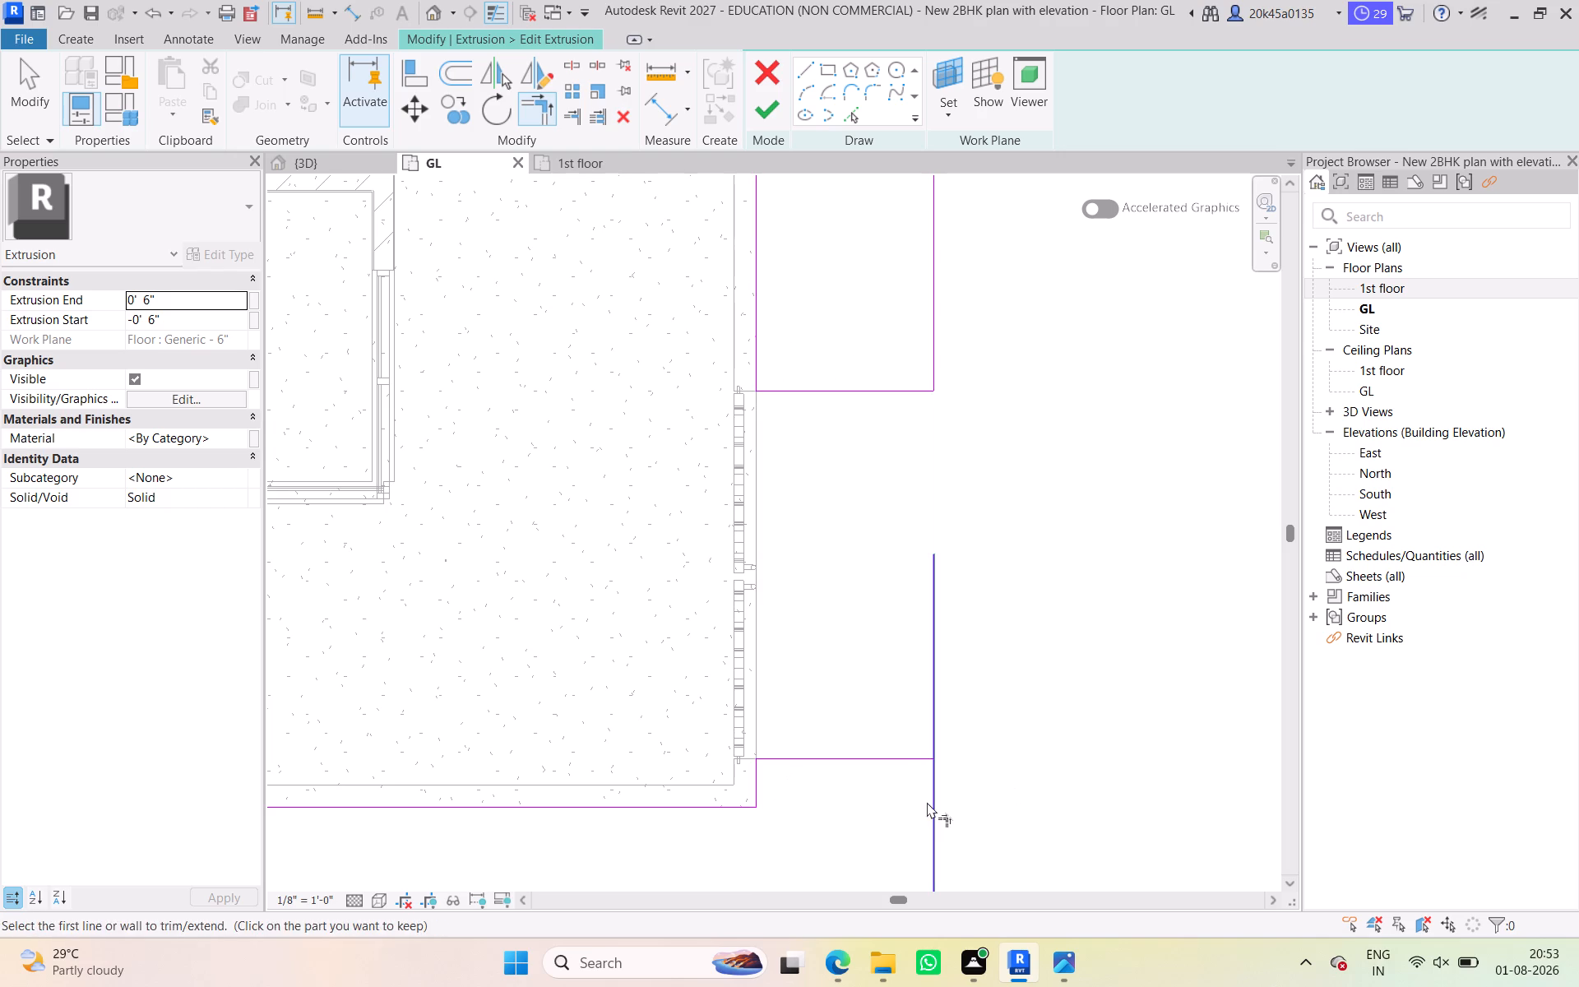
pyautogui.click(927, 802)
pyautogui.click(901, 758)
# Nudge the cross line at the gate's south end about 4" away from the gate opening.
pyautogui.scroll(-3, 896, 744)
pyautogui.moveTo(894, 740); pyautogui.dragTo(976, 646, button='middle')
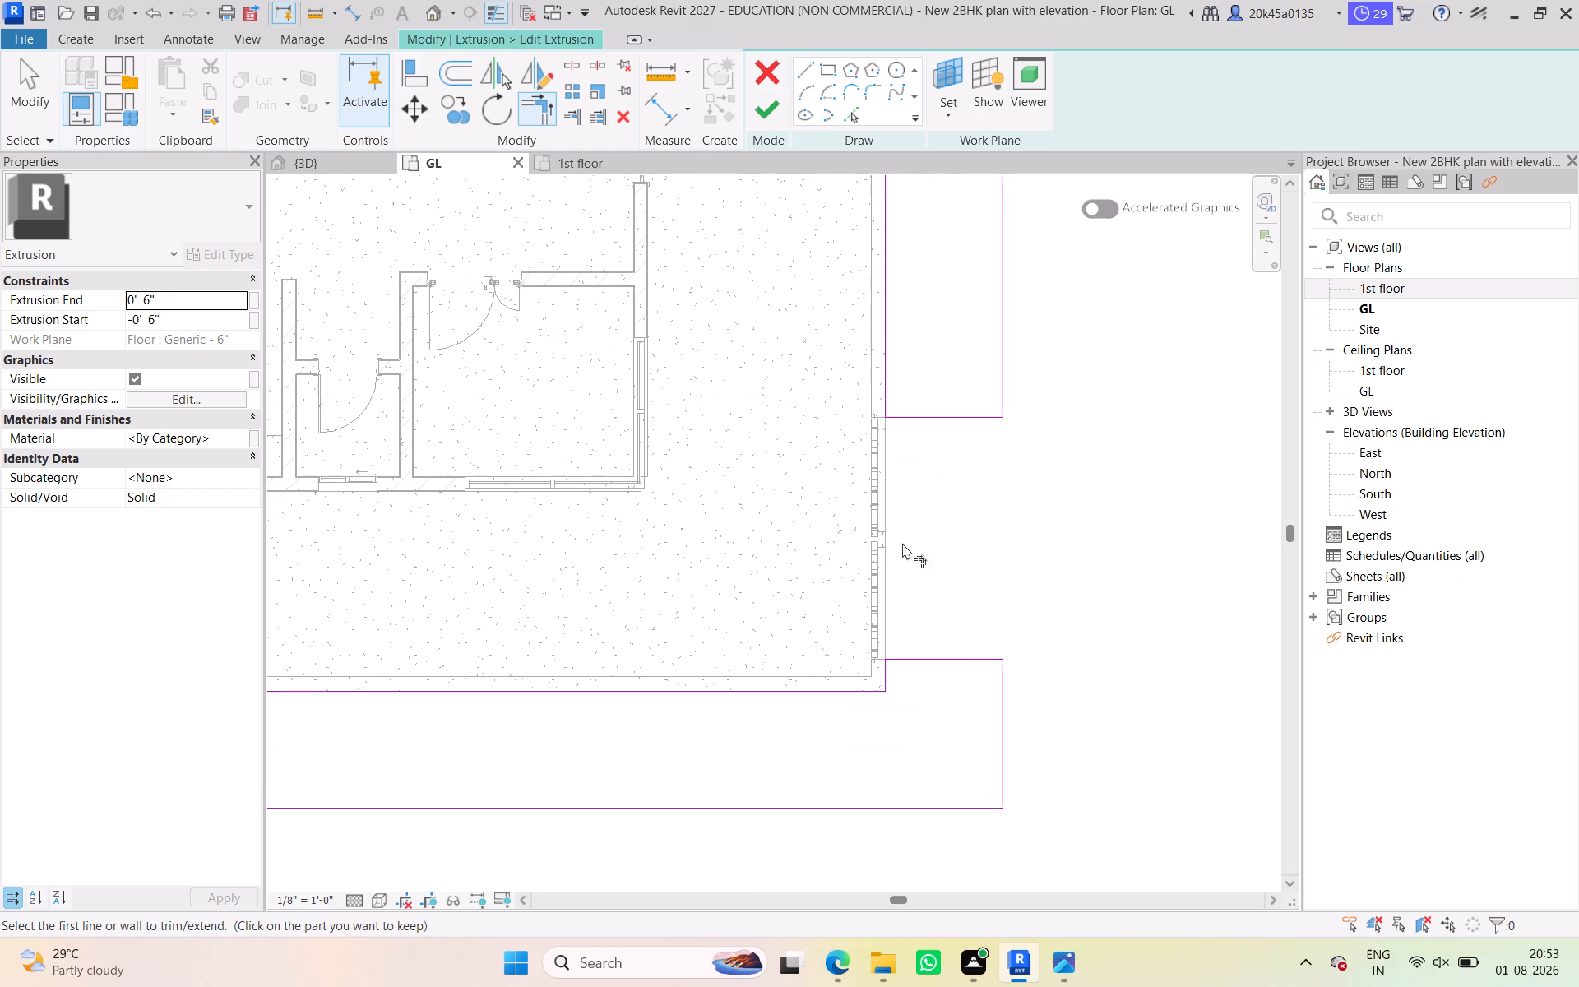
pyautogui.scroll(4, 915, 620)
pyautogui.moveTo(910, 625); pyautogui.dragTo(882, 614, button='middle')
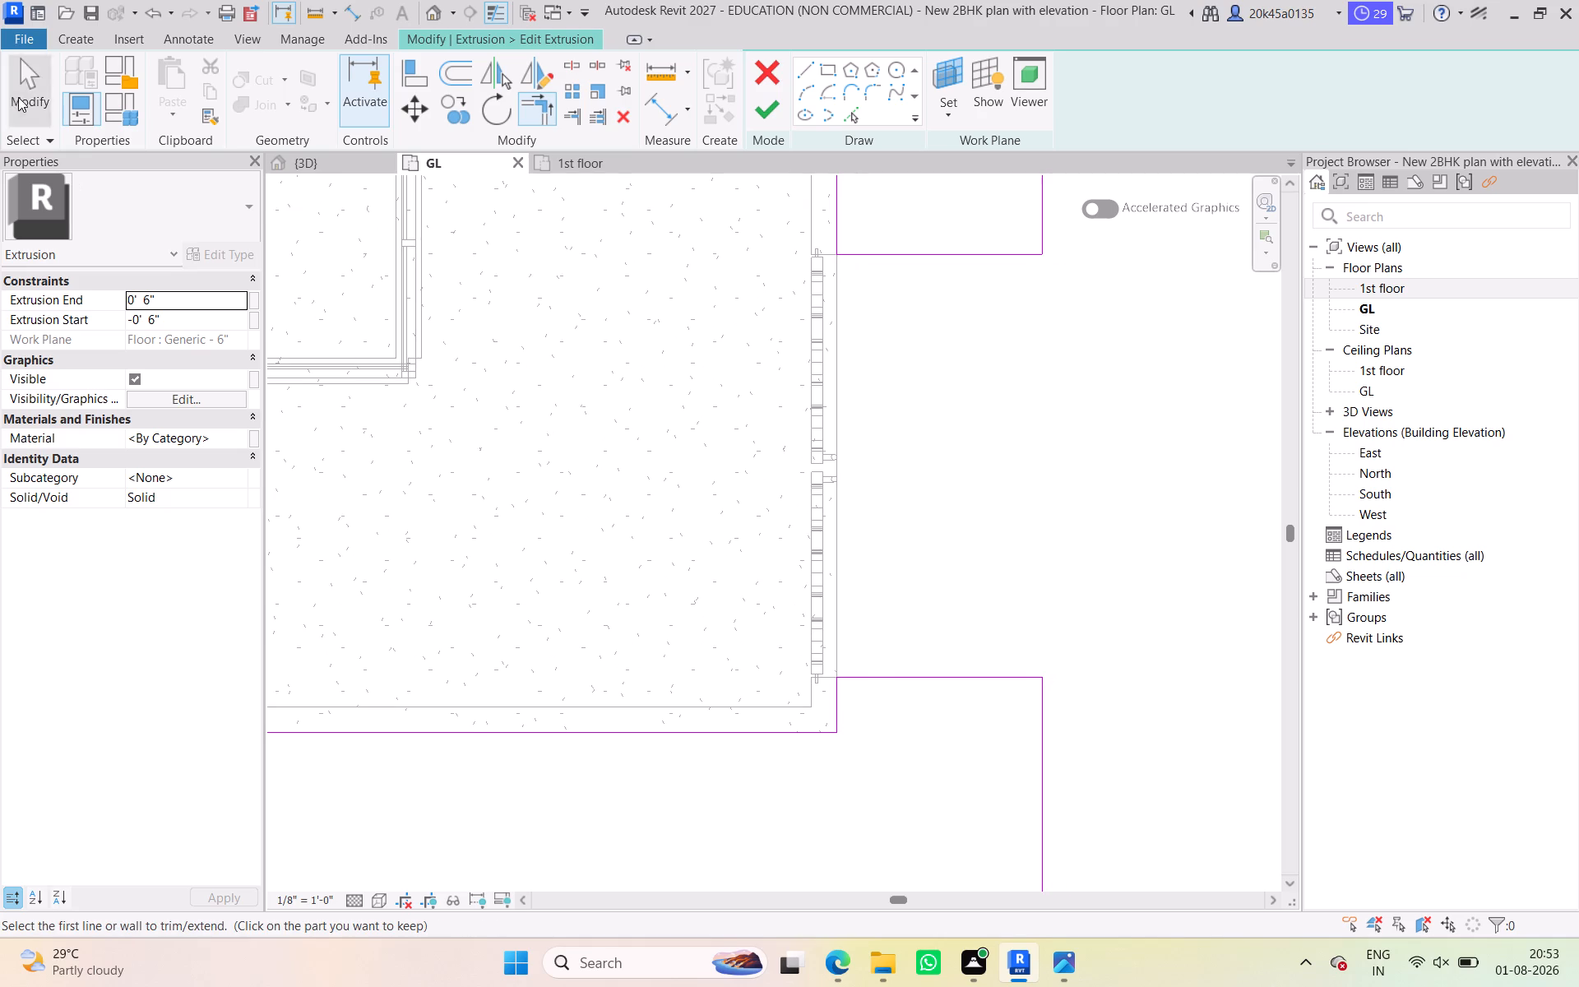
pyautogui.click(16, 97)
pyautogui.click(908, 678)
pyautogui.scroll(3, 911, 683)
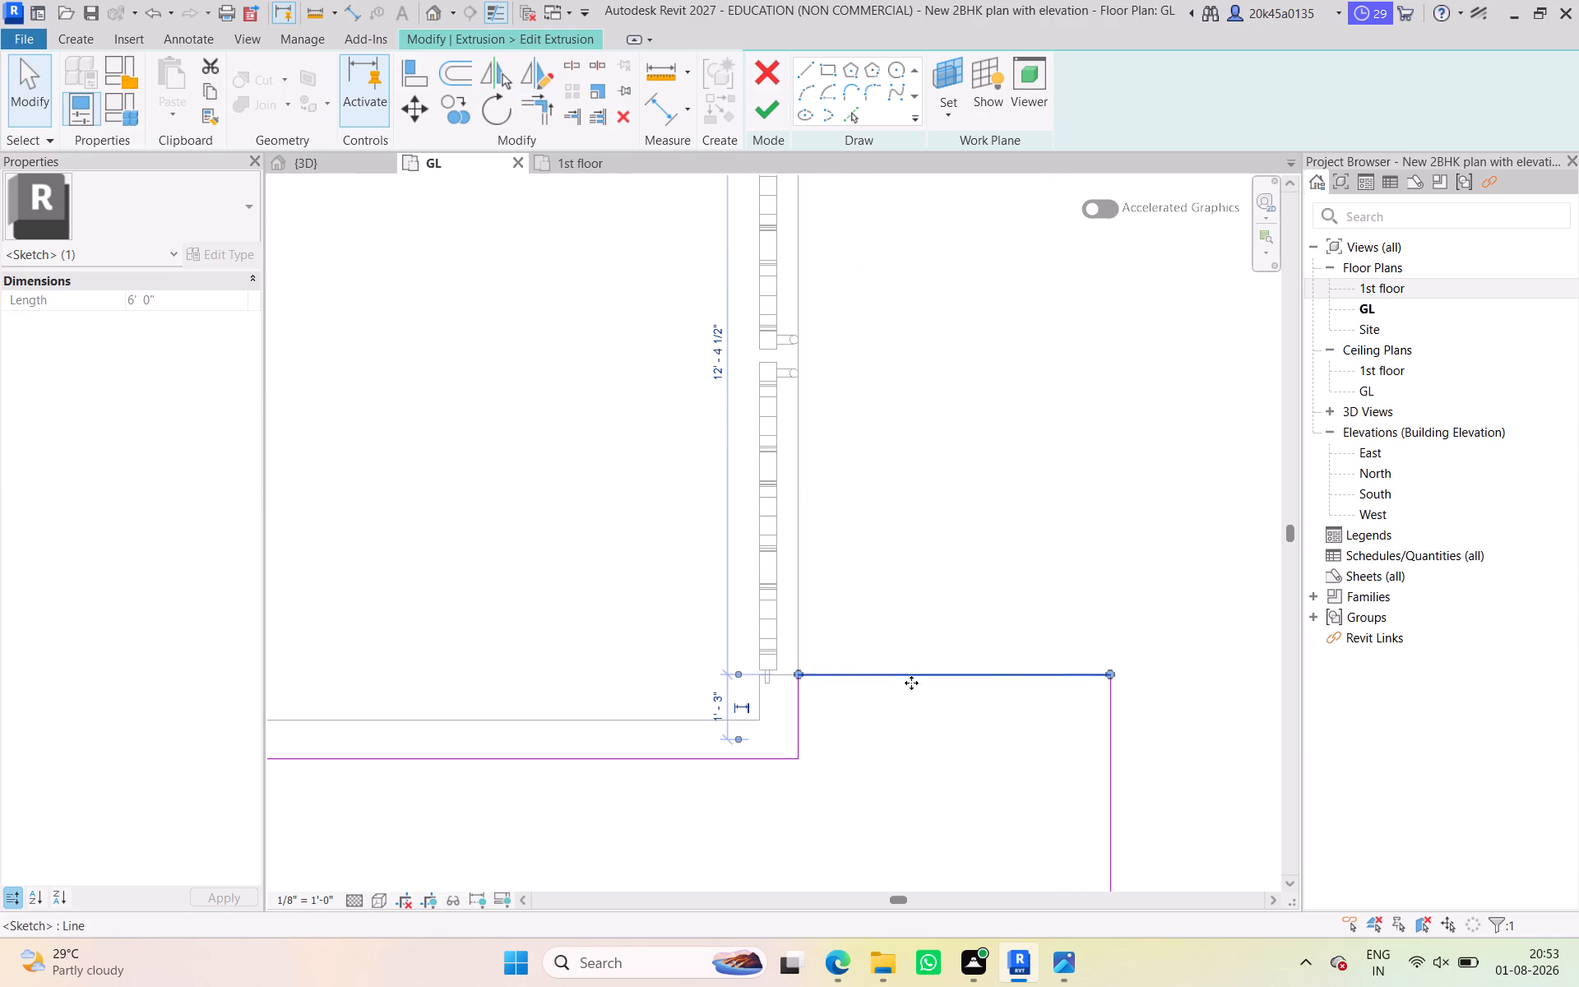
pyautogui.press('Down')
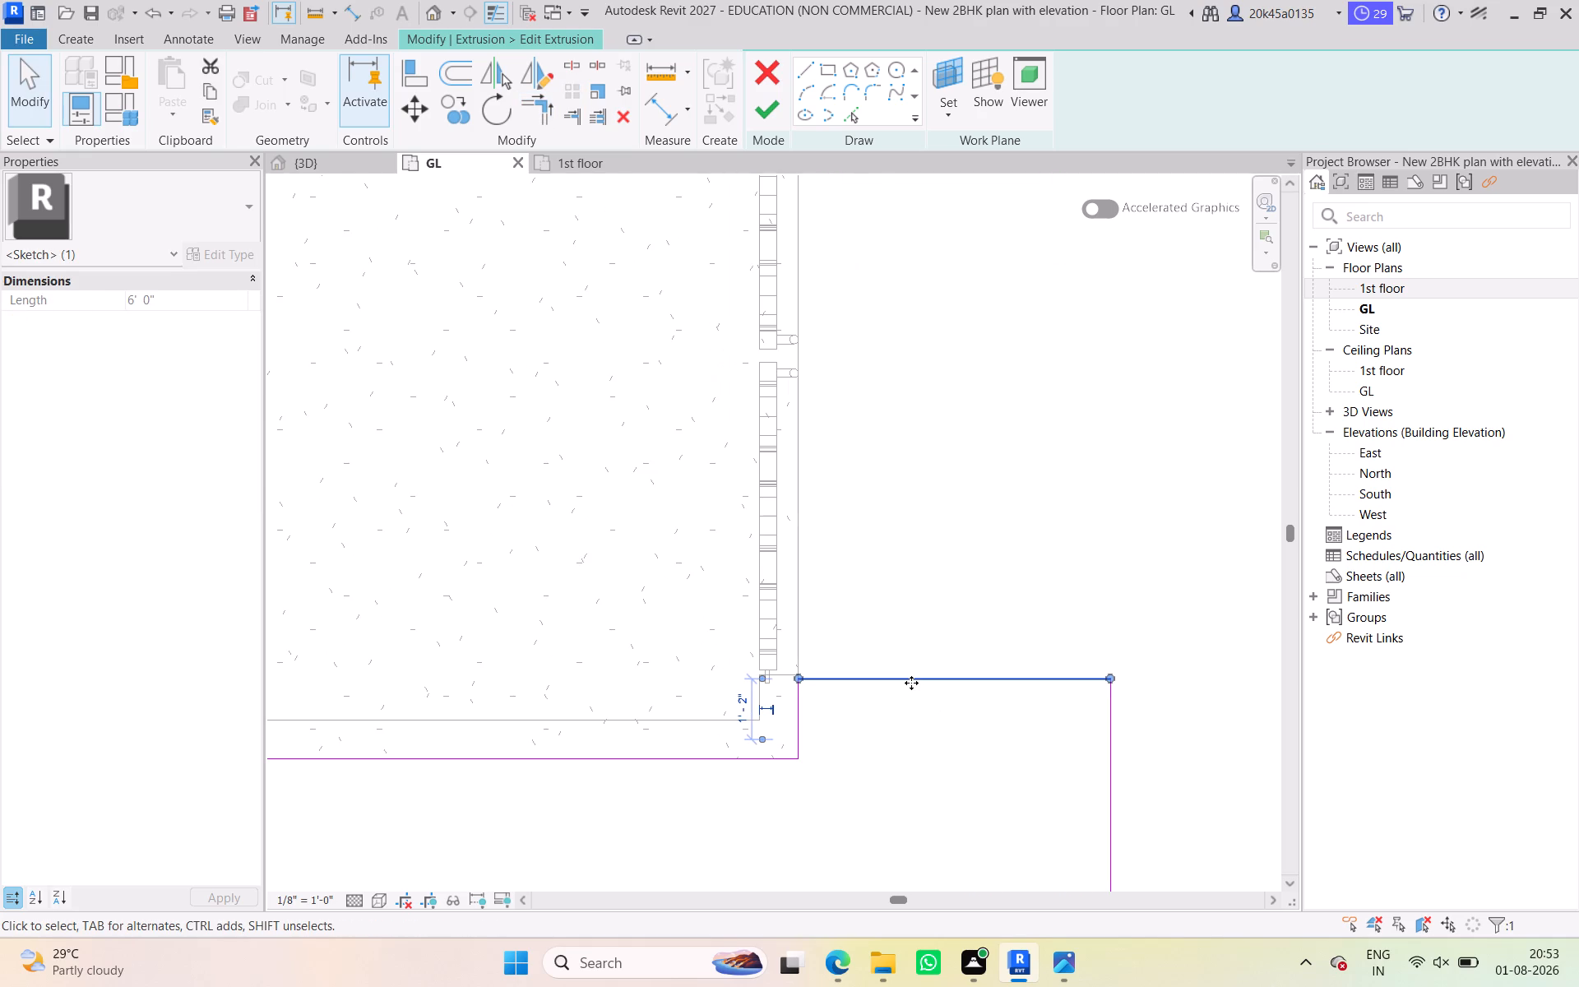
pyautogui.press('Down')
pyautogui.press('Down')
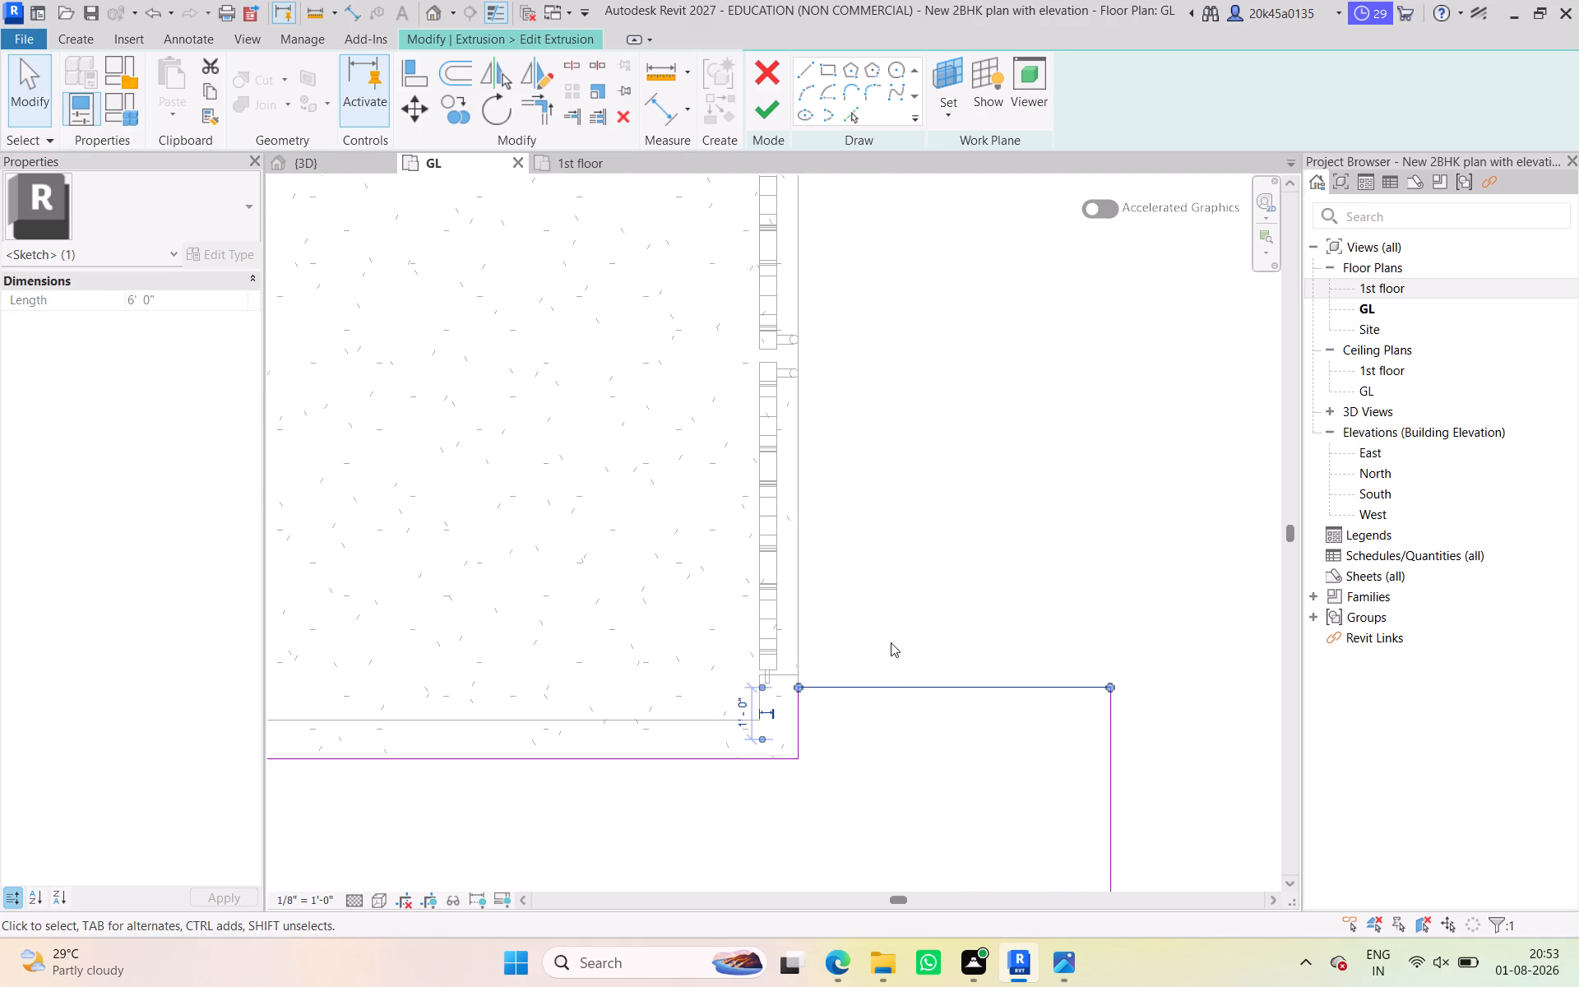
pyautogui.press('Down')
# Nudge the cross line at the gate's north end about 2" away from the gate opening.
pyautogui.moveTo(891, 637); pyautogui.dragTo(836, 834, button='middle')
pyautogui.scroll(-1, 889, 676)
pyautogui.moveTo(889, 688); pyautogui.dragTo(868, 795, button='middle')
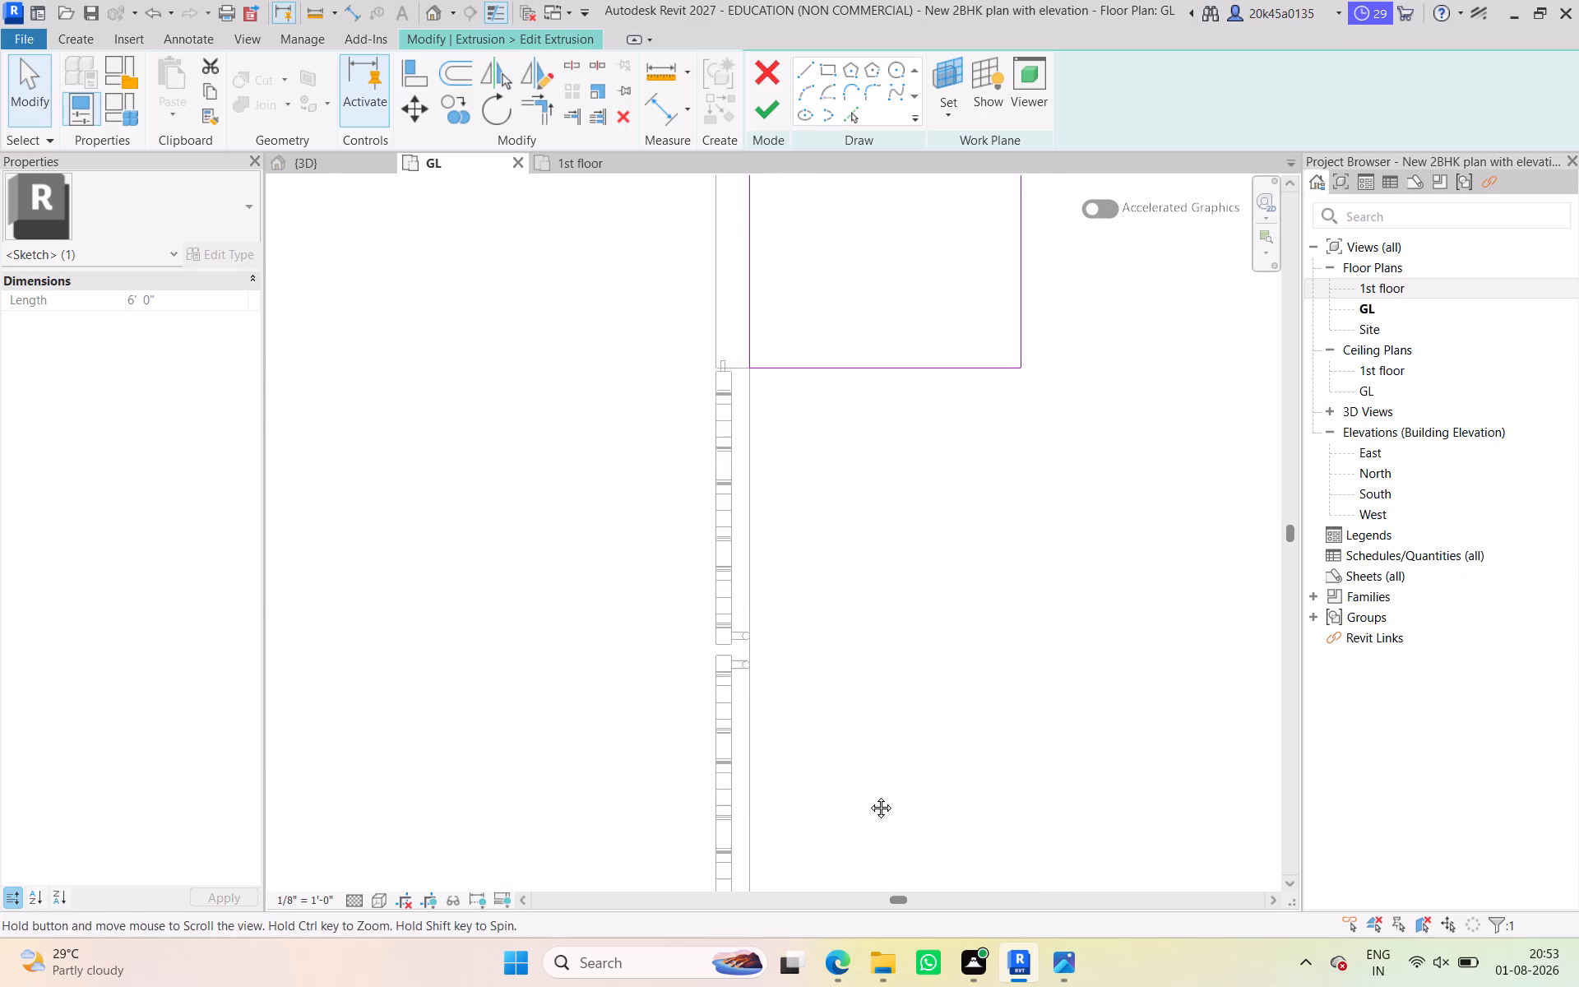
pyautogui.moveTo(868, 795); pyautogui.dragTo(865, 797, button='middle')
pyautogui.click(823, 453)
pyautogui.click(796, 399)
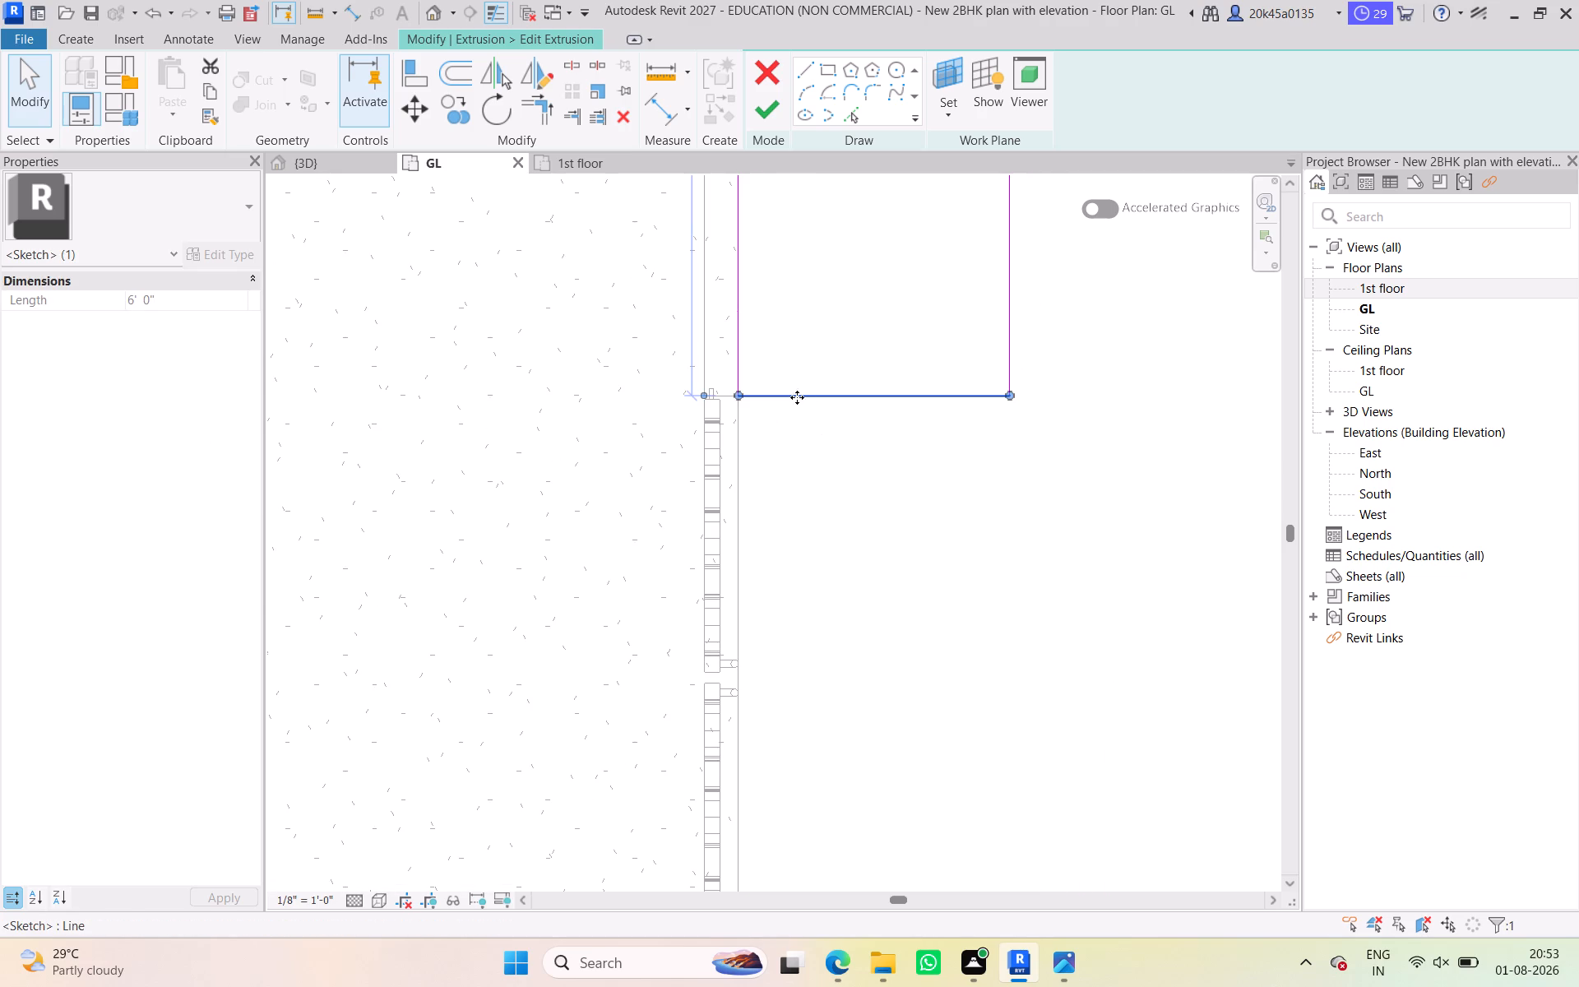
pyautogui.press('Up')
pyautogui.press('Up')
pyautogui.click(833, 481)
# Finish the edited sketch so the surround extrusion is rebuilt with the gap at the gate.
pyautogui.scroll(-2, 745, 420)
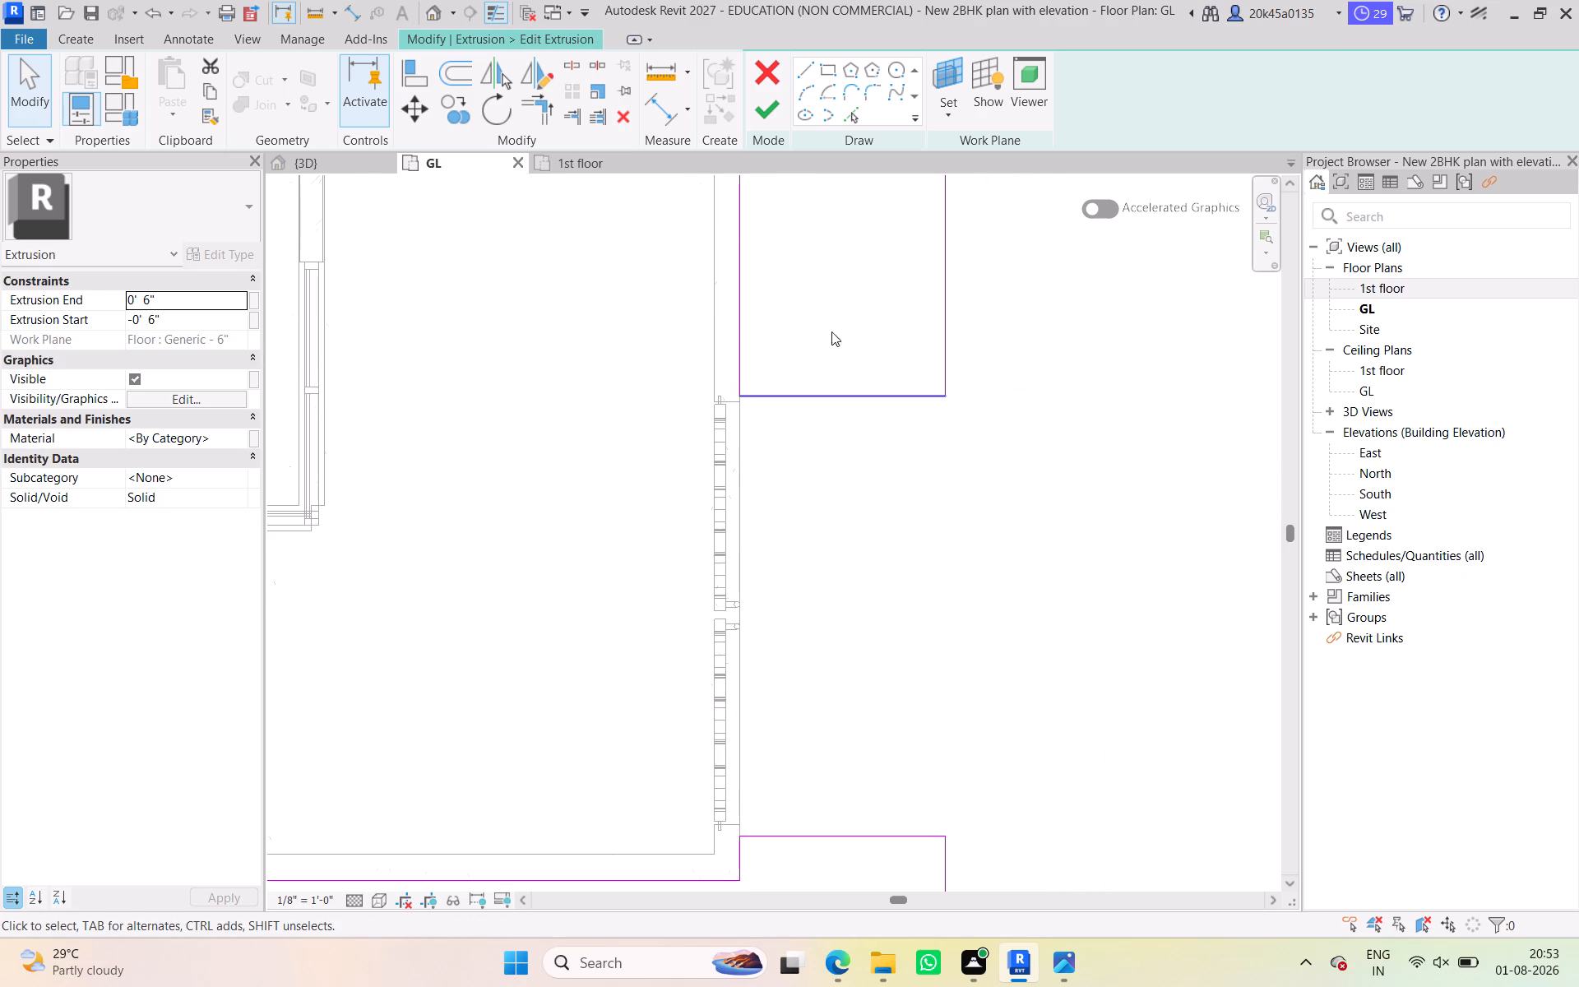
pyautogui.scroll(-3, 796, 369)
pyautogui.moveTo(813, 392); pyautogui.dragTo(1011, 290, button='middle')
pyautogui.scroll(-2, 986, 334)
pyautogui.moveTo(984, 336); pyautogui.dragTo(1026, 332, button='middle')
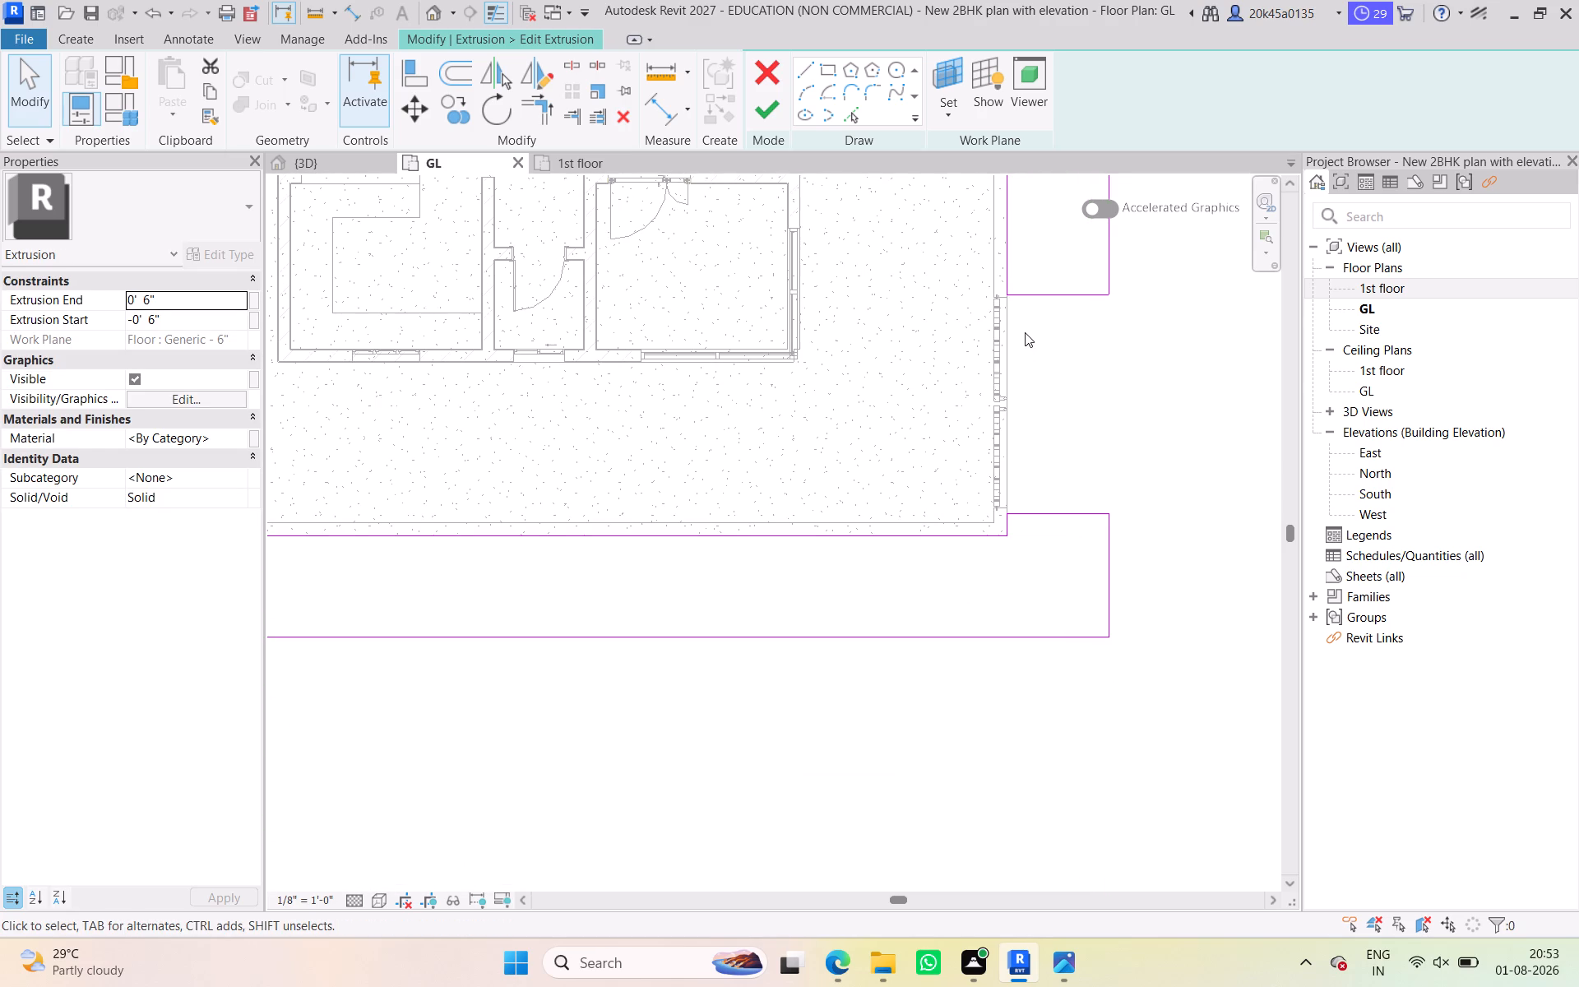
pyautogui.click(774, 112)
# Examine the rebuilt surround extrusion in the 3D view from above, below and the gate side.
pyautogui.click(353, 167)
pyautogui.scroll(-2, 760, 694)
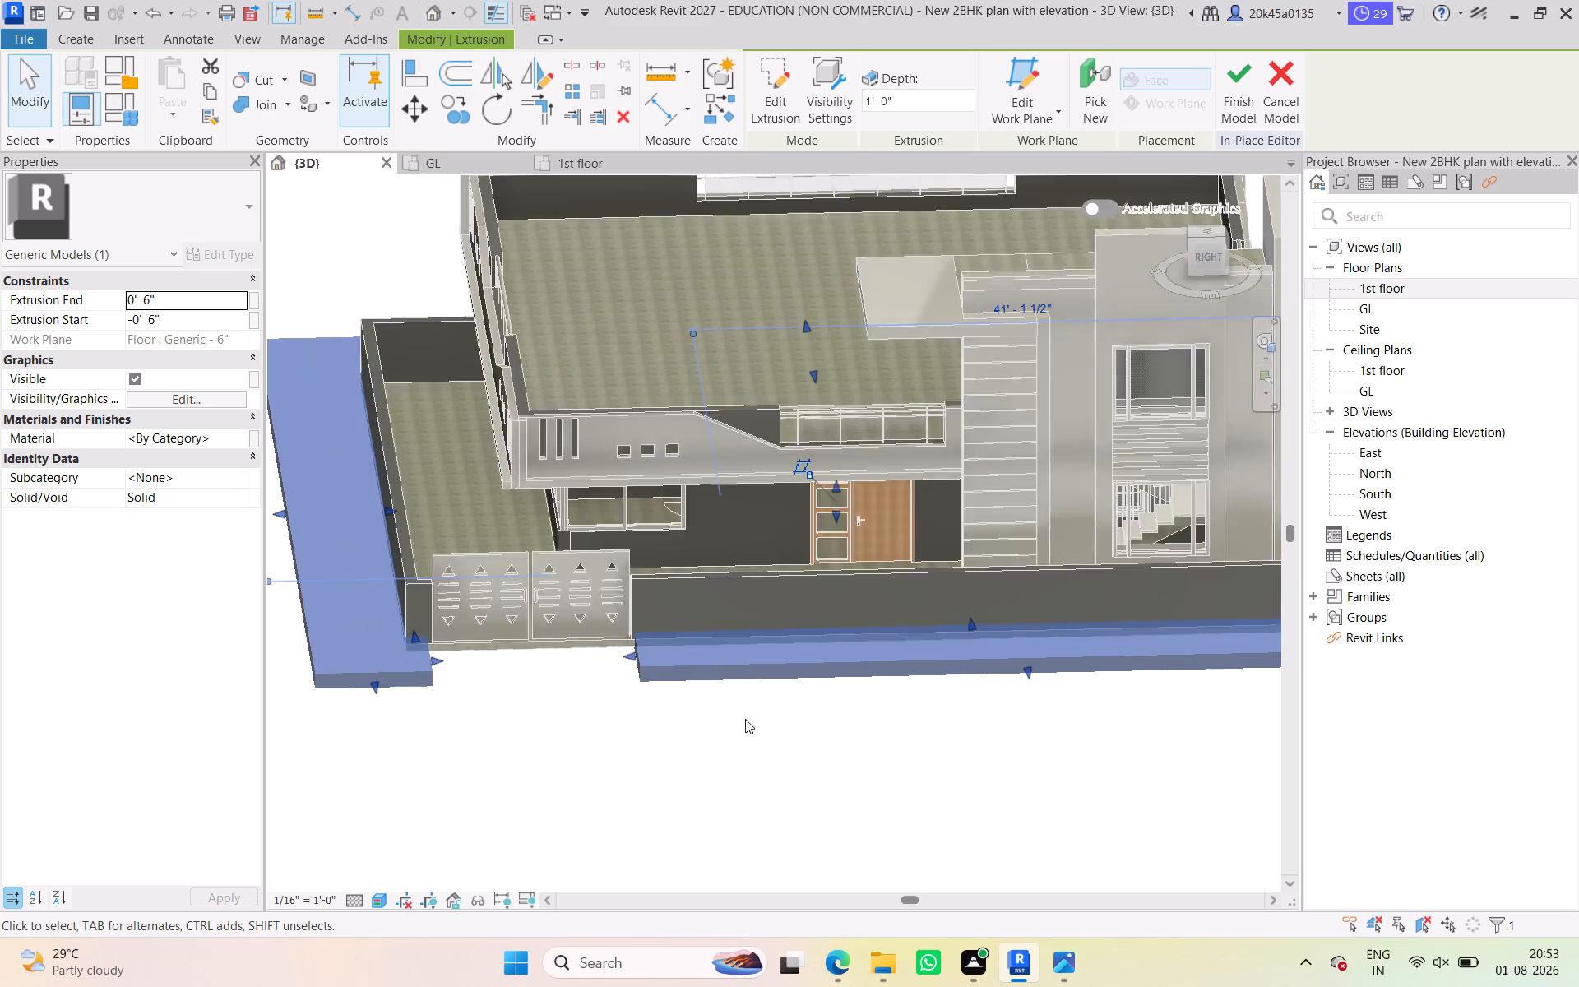
pyautogui.keyDown('shift'); pyautogui.moveTo(694, 749); pyautogui.dragTo(549, 730, button='middle'); pyautogui.keyUp('shift')
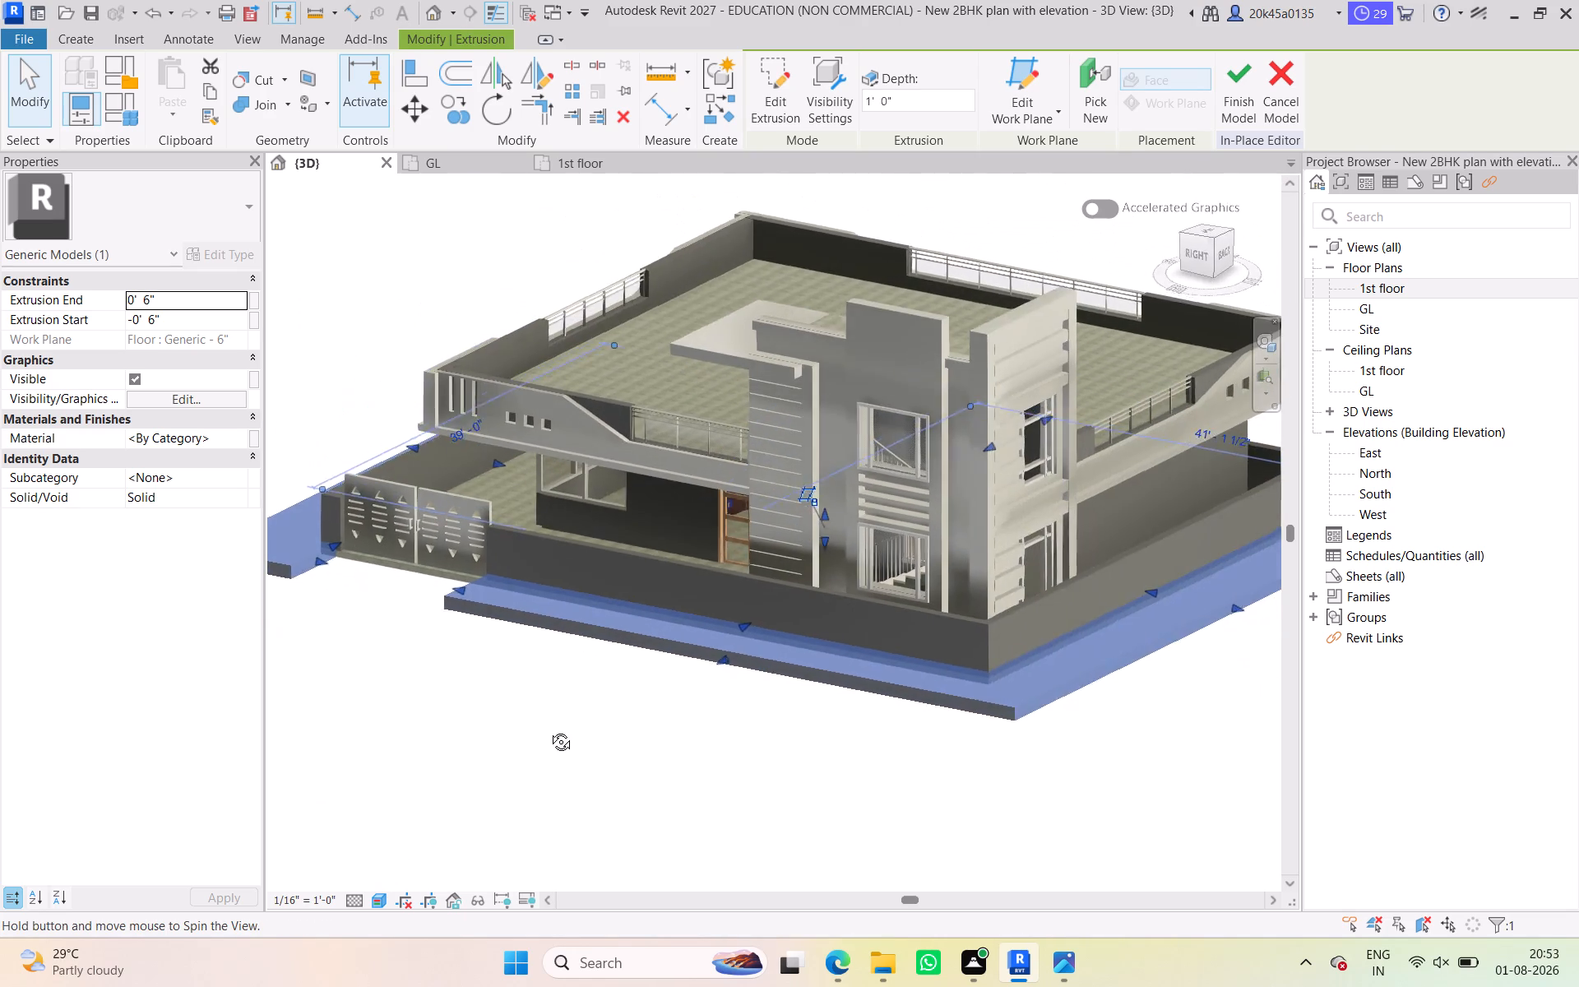
pyautogui.keyDown('shift'); pyautogui.moveTo(549, 730); pyautogui.dragTo(545, 582, button='middle'); pyautogui.keyUp('shift')
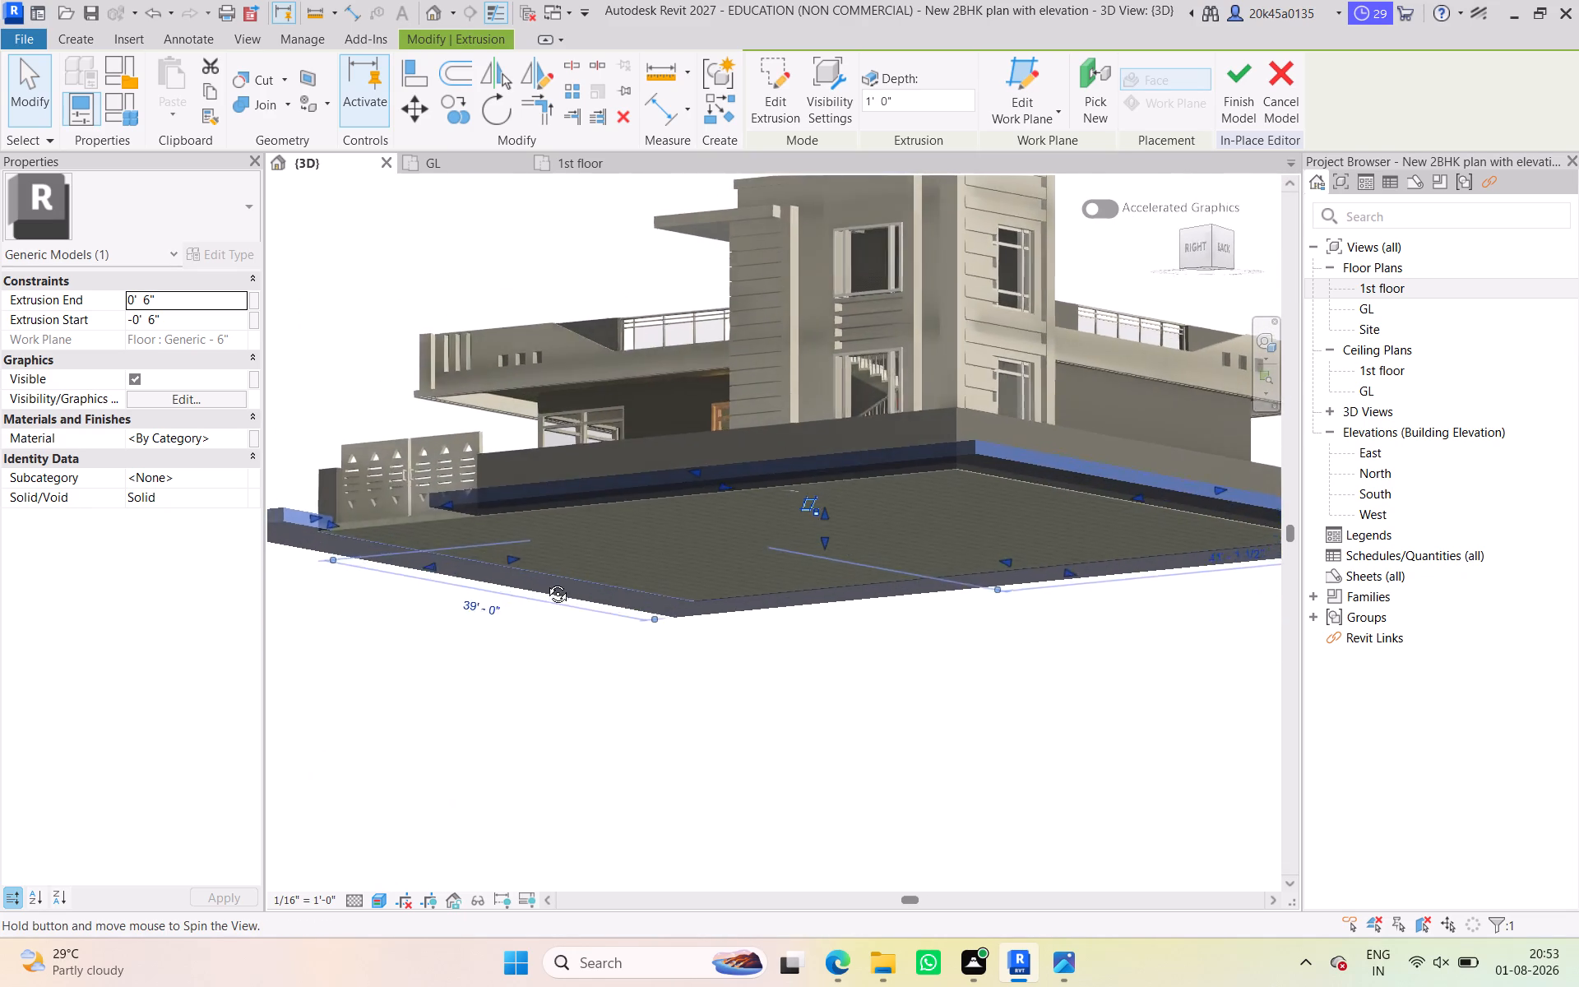
pyautogui.keyDown('shift'); pyautogui.moveTo(545, 582); pyautogui.dragTo(657, 627, button='middle'); pyautogui.keyUp('shift')
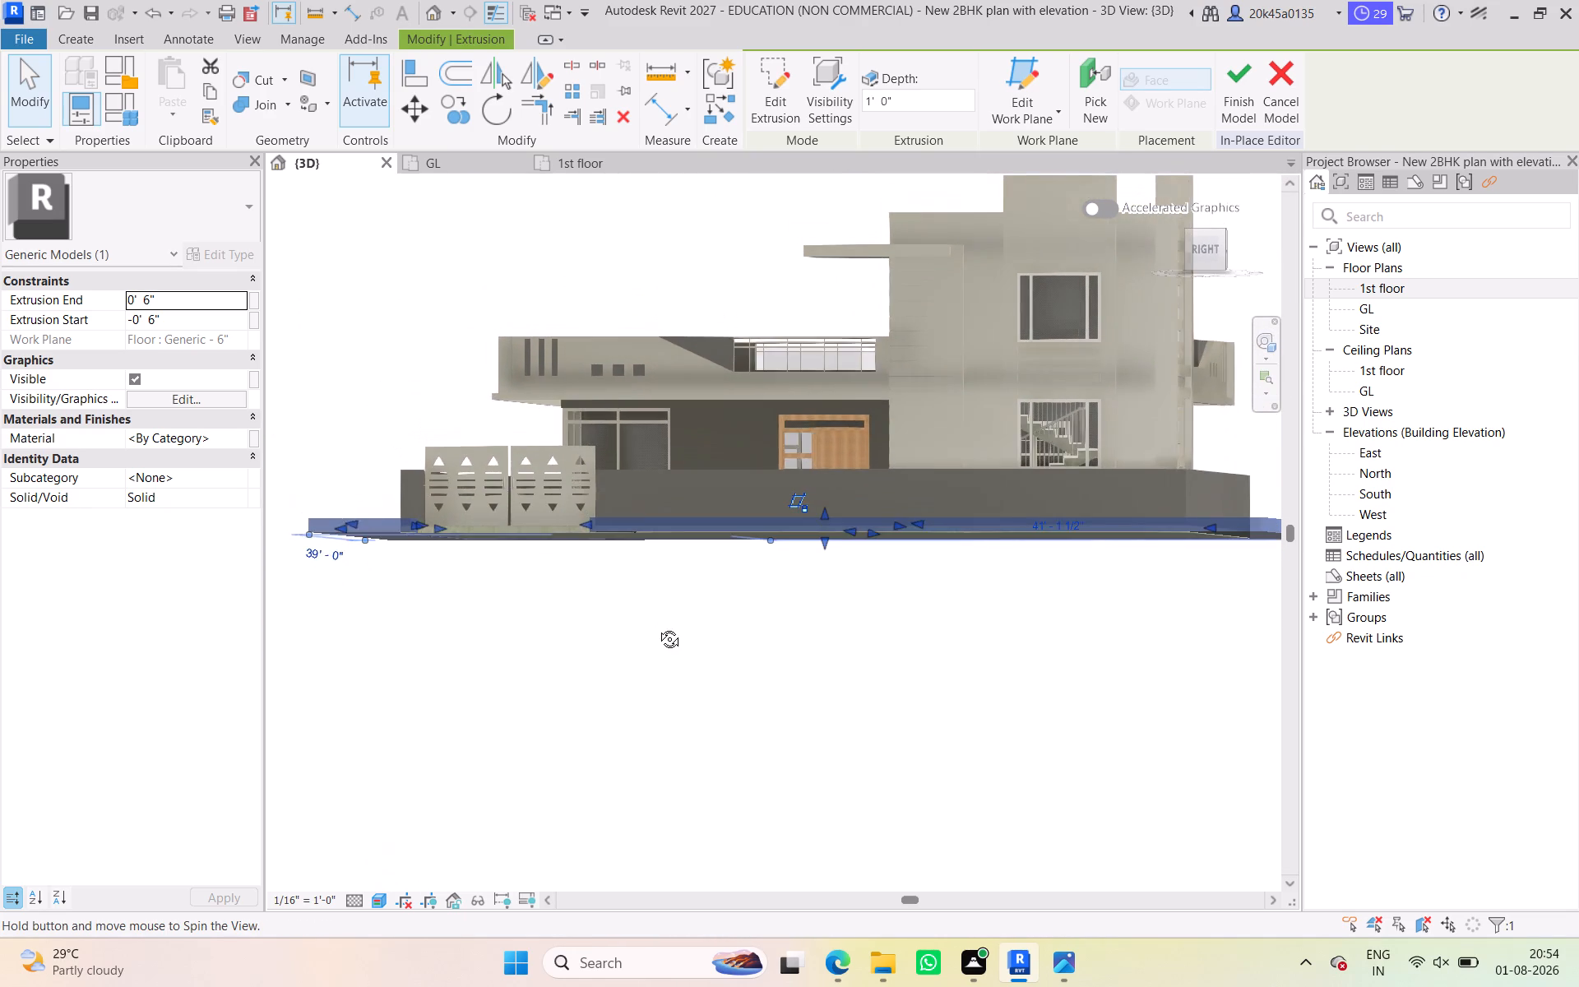
pyautogui.keyDown('shift'); pyautogui.moveTo(657, 627); pyautogui.dragTo(877, 548, button='middle'); pyautogui.keyUp('shift')
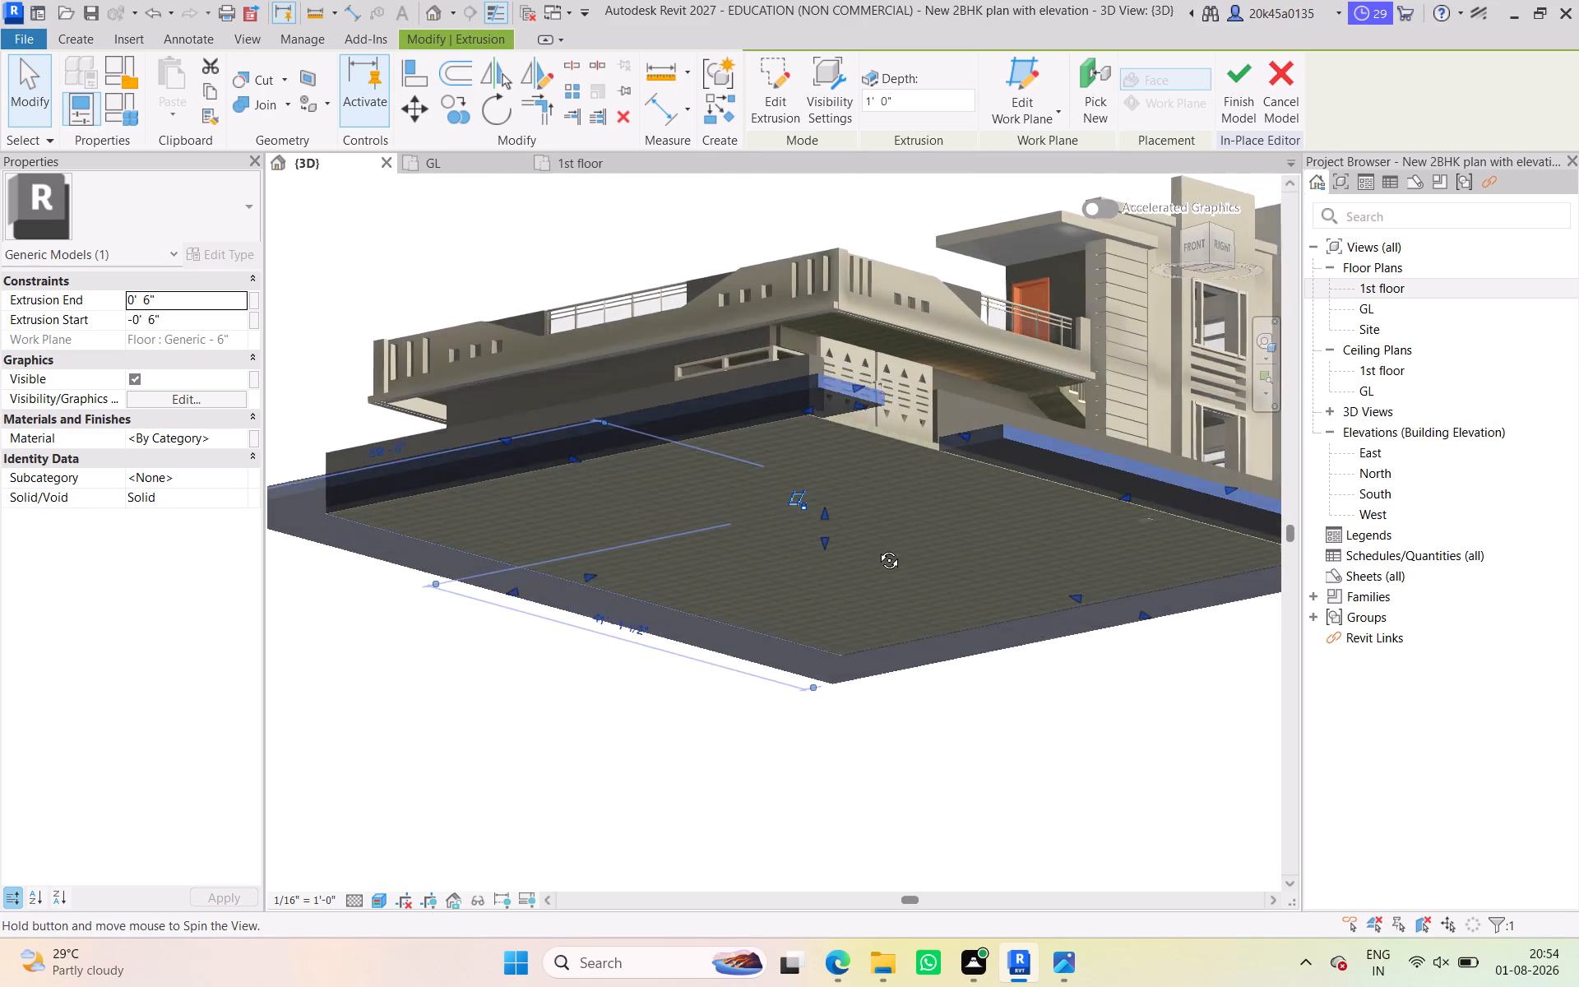
pyautogui.keyDown('shift'); pyautogui.moveTo(877, 548); pyautogui.dragTo(882, 537, button='middle'); pyautogui.keyUp('shift')
pyautogui.scroll(9, 799, 428)
pyautogui.scroll(-7, 811, 424)
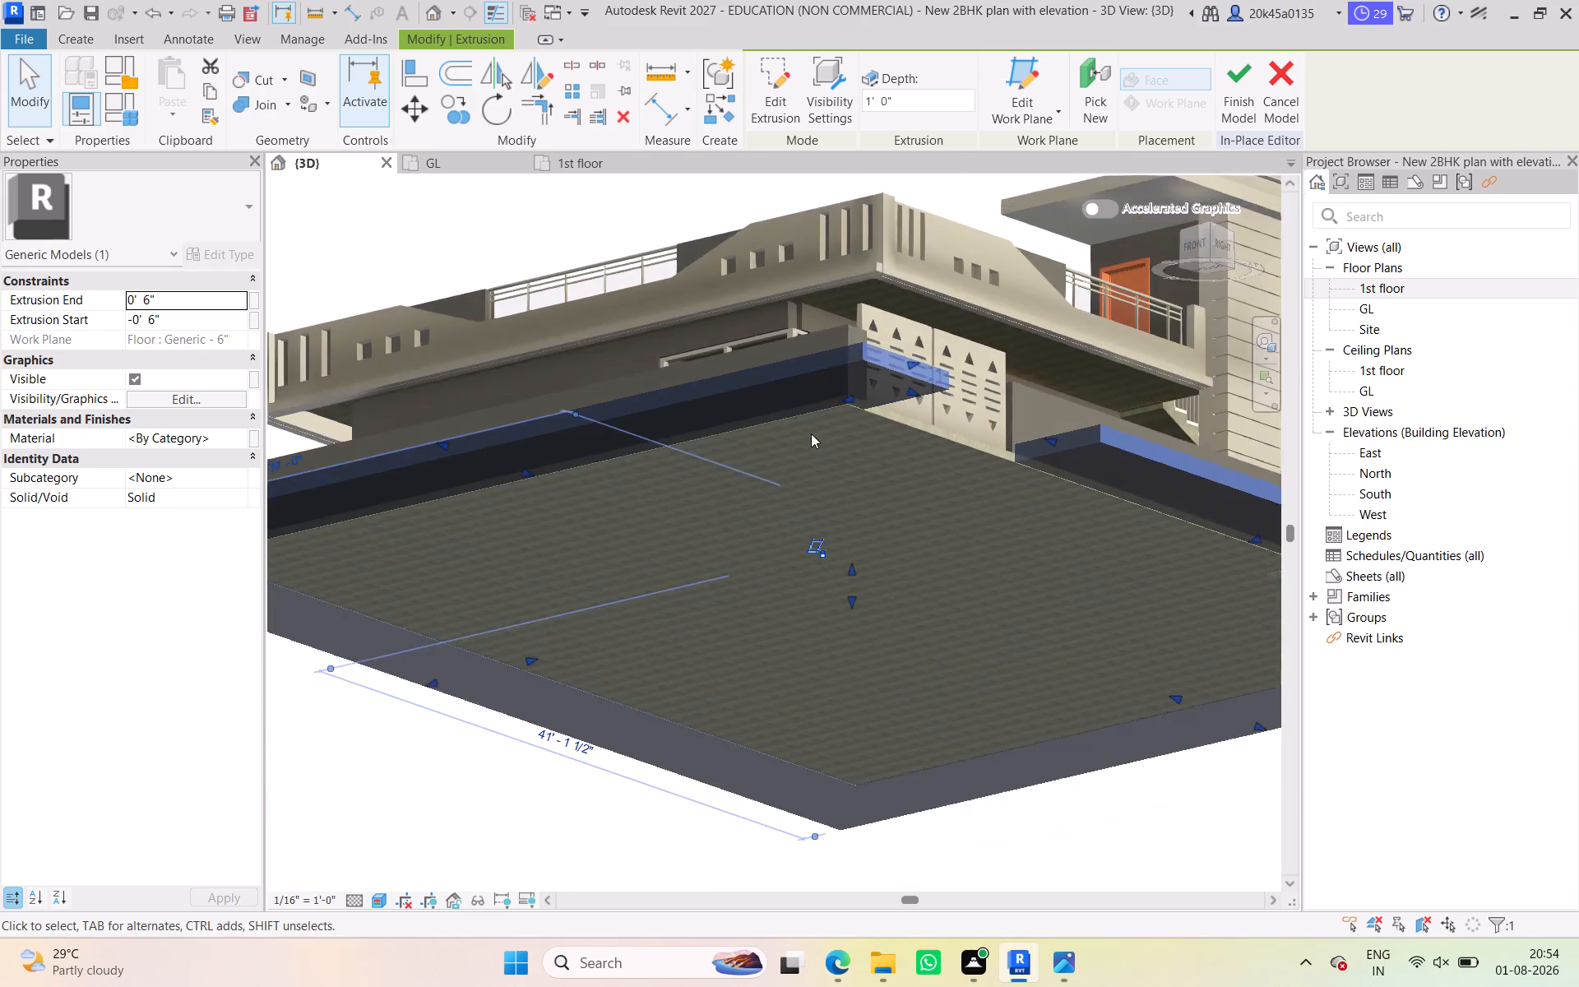
pyautogui.scroll(-4, 811, 433)
pyautogui.keyDown('shift'); pyautogui.moveTo(920, 519); pyautogui.dragTo(836, 658, button='middle'); pyautogui.keyUp('shift')
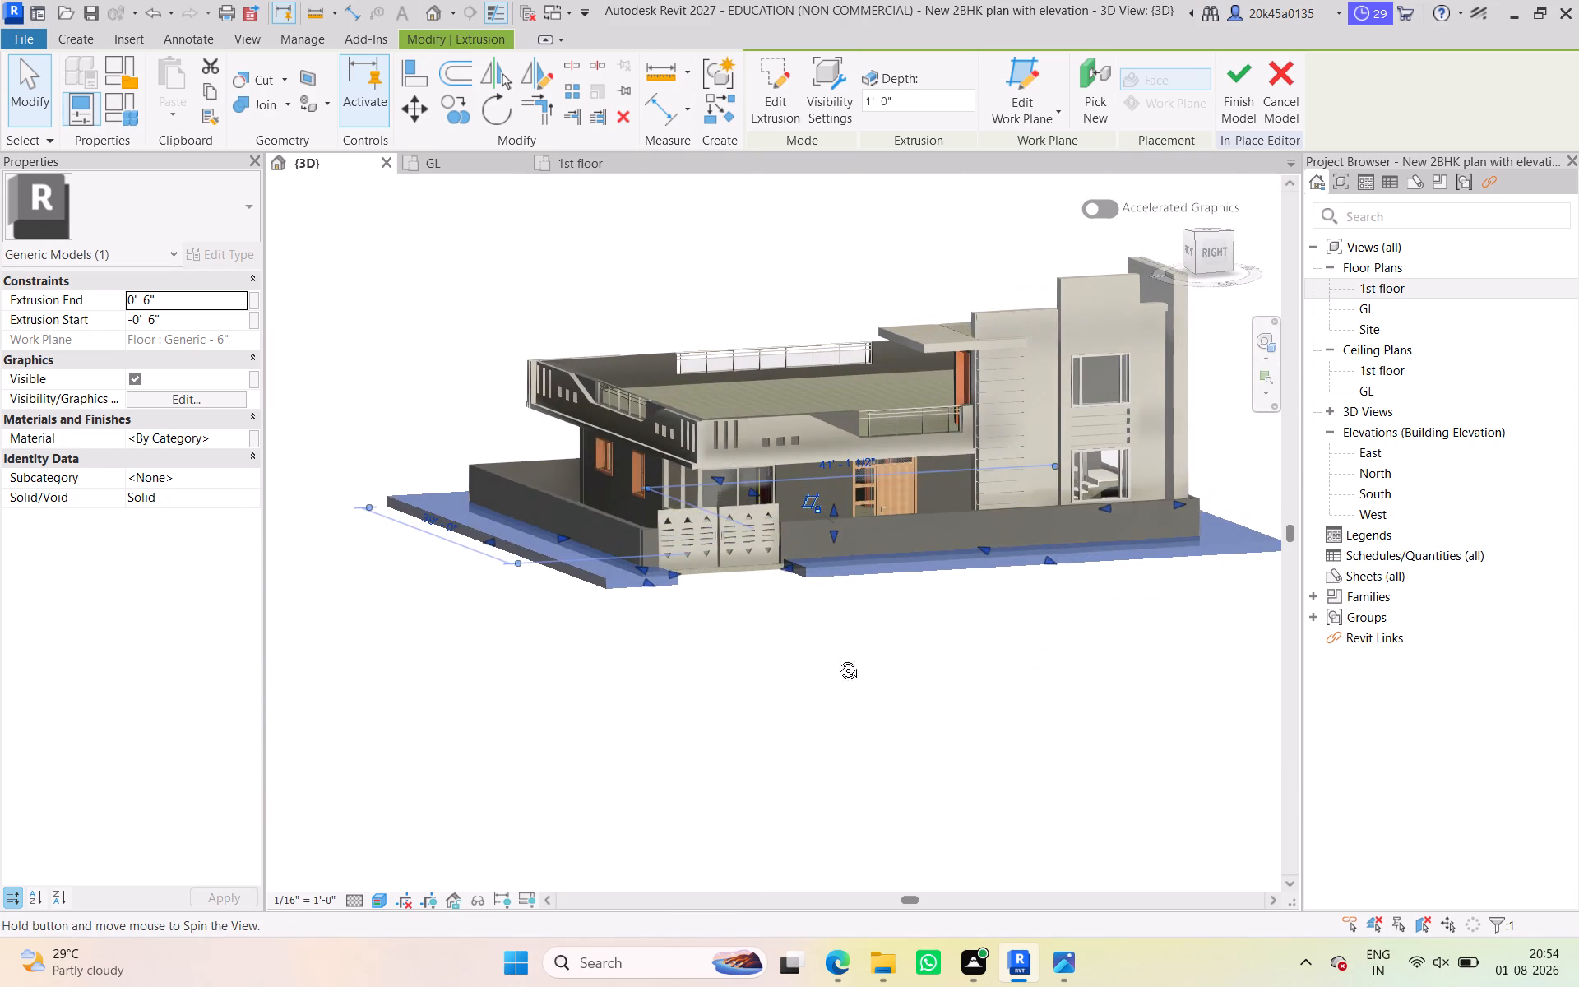
pyautogui.keyDown('shift'); pyautogui.moveTo(836, 658); pyautogui.dragTo(746, 619, button='middle'); pyautogui.keyUp('shift')
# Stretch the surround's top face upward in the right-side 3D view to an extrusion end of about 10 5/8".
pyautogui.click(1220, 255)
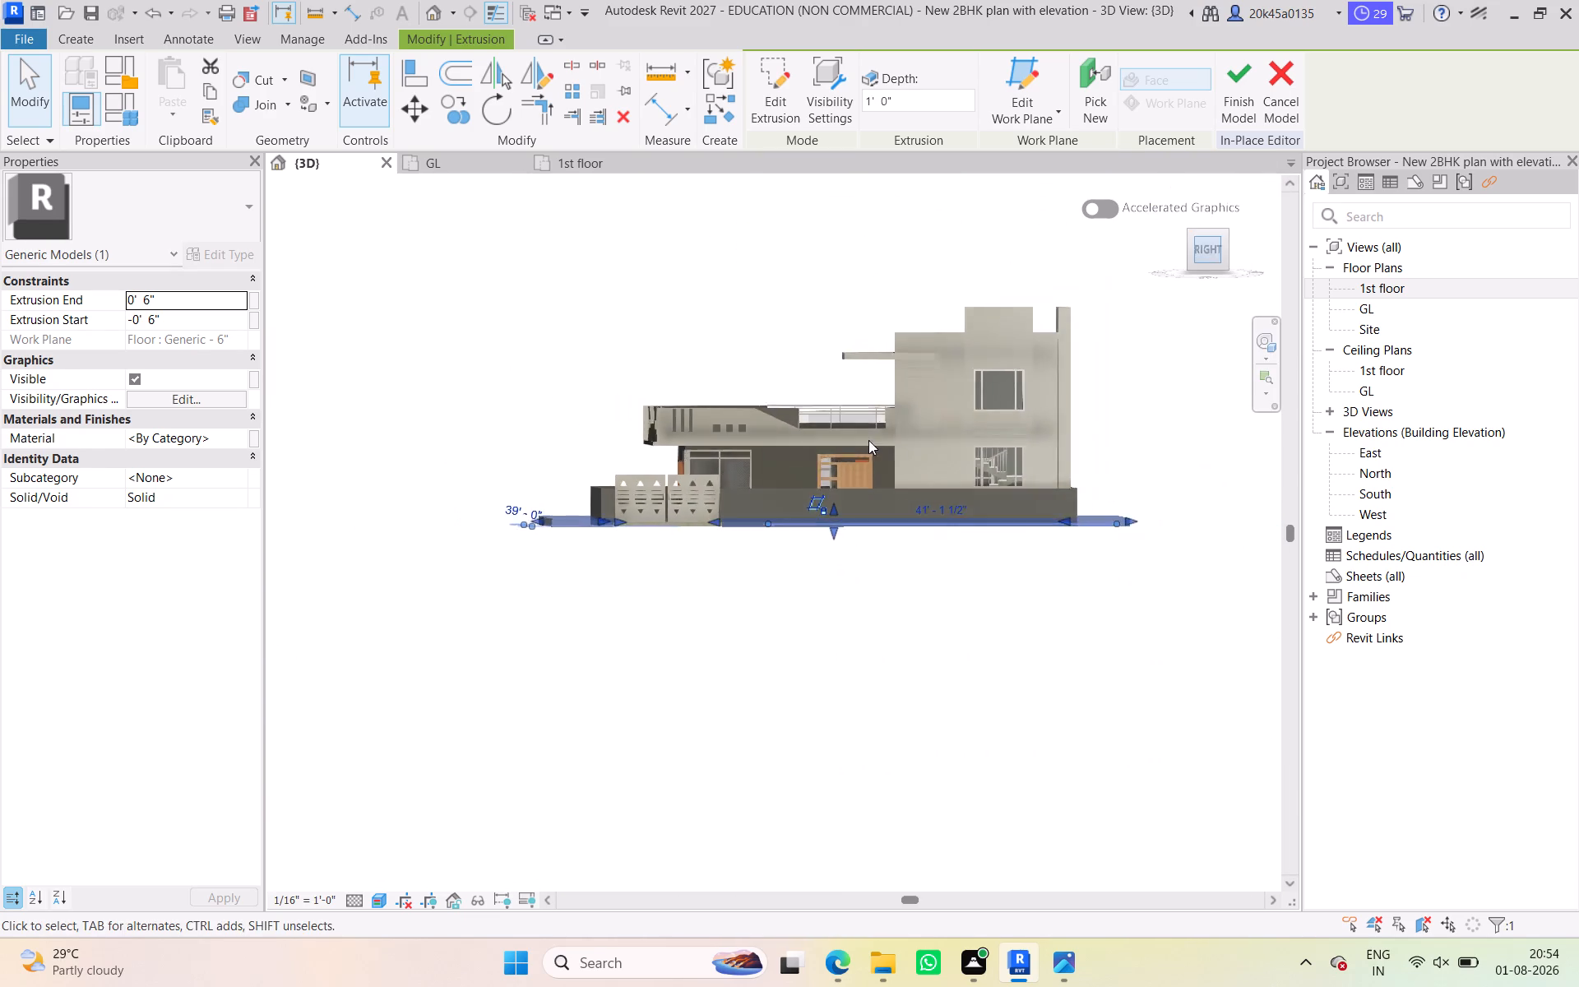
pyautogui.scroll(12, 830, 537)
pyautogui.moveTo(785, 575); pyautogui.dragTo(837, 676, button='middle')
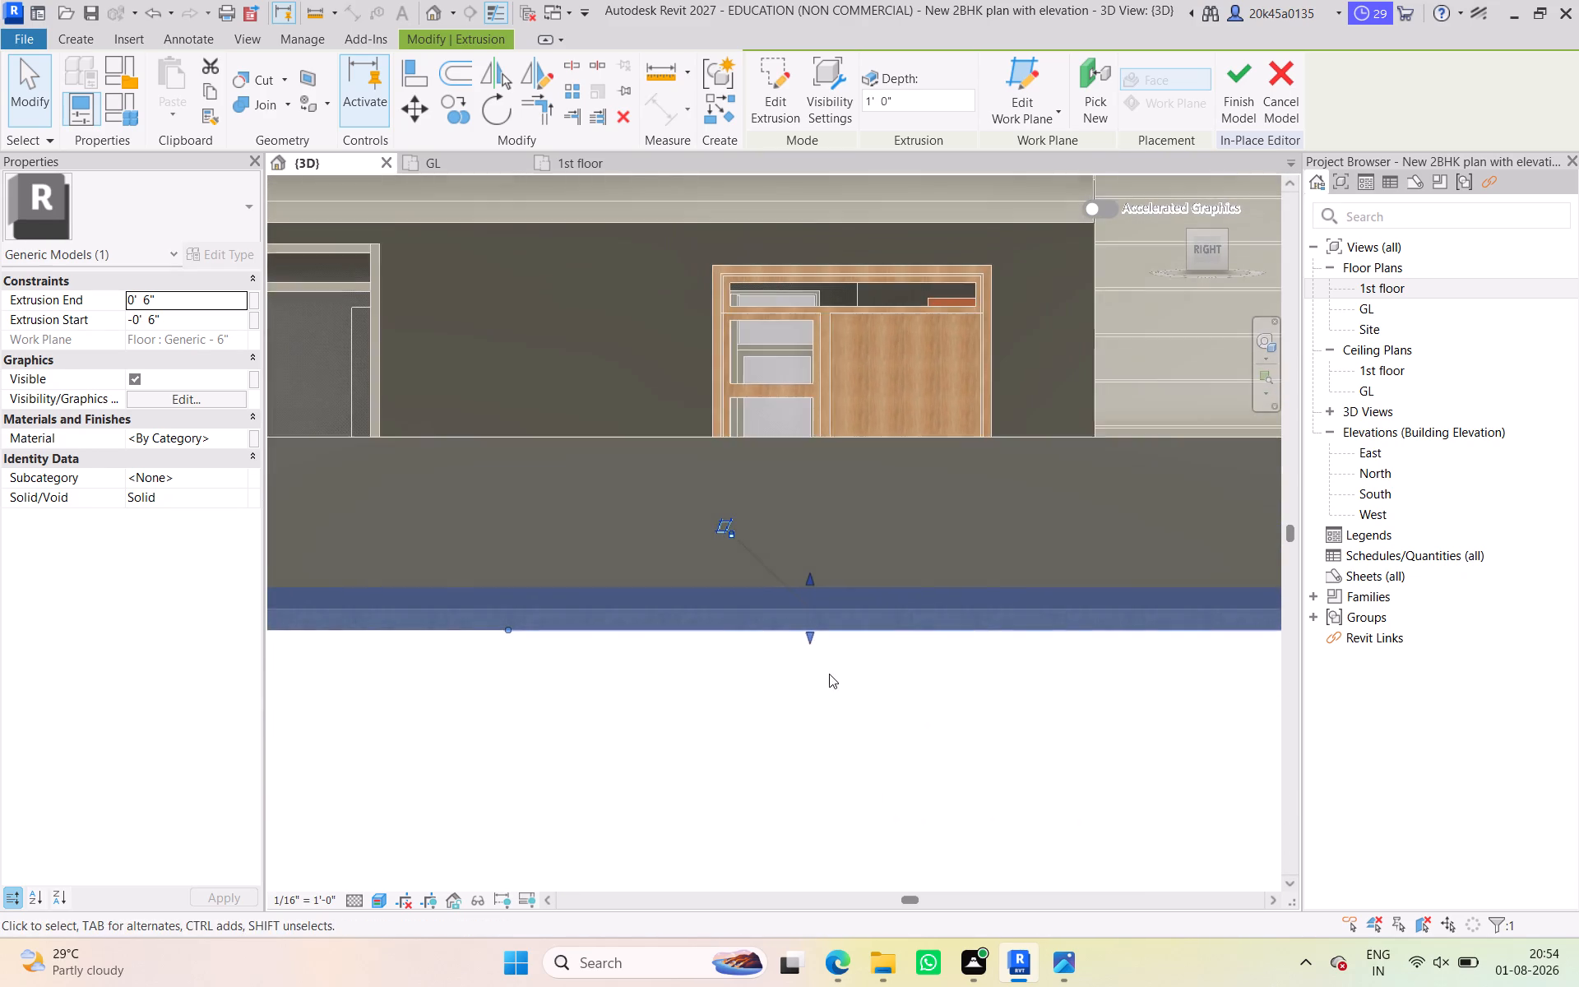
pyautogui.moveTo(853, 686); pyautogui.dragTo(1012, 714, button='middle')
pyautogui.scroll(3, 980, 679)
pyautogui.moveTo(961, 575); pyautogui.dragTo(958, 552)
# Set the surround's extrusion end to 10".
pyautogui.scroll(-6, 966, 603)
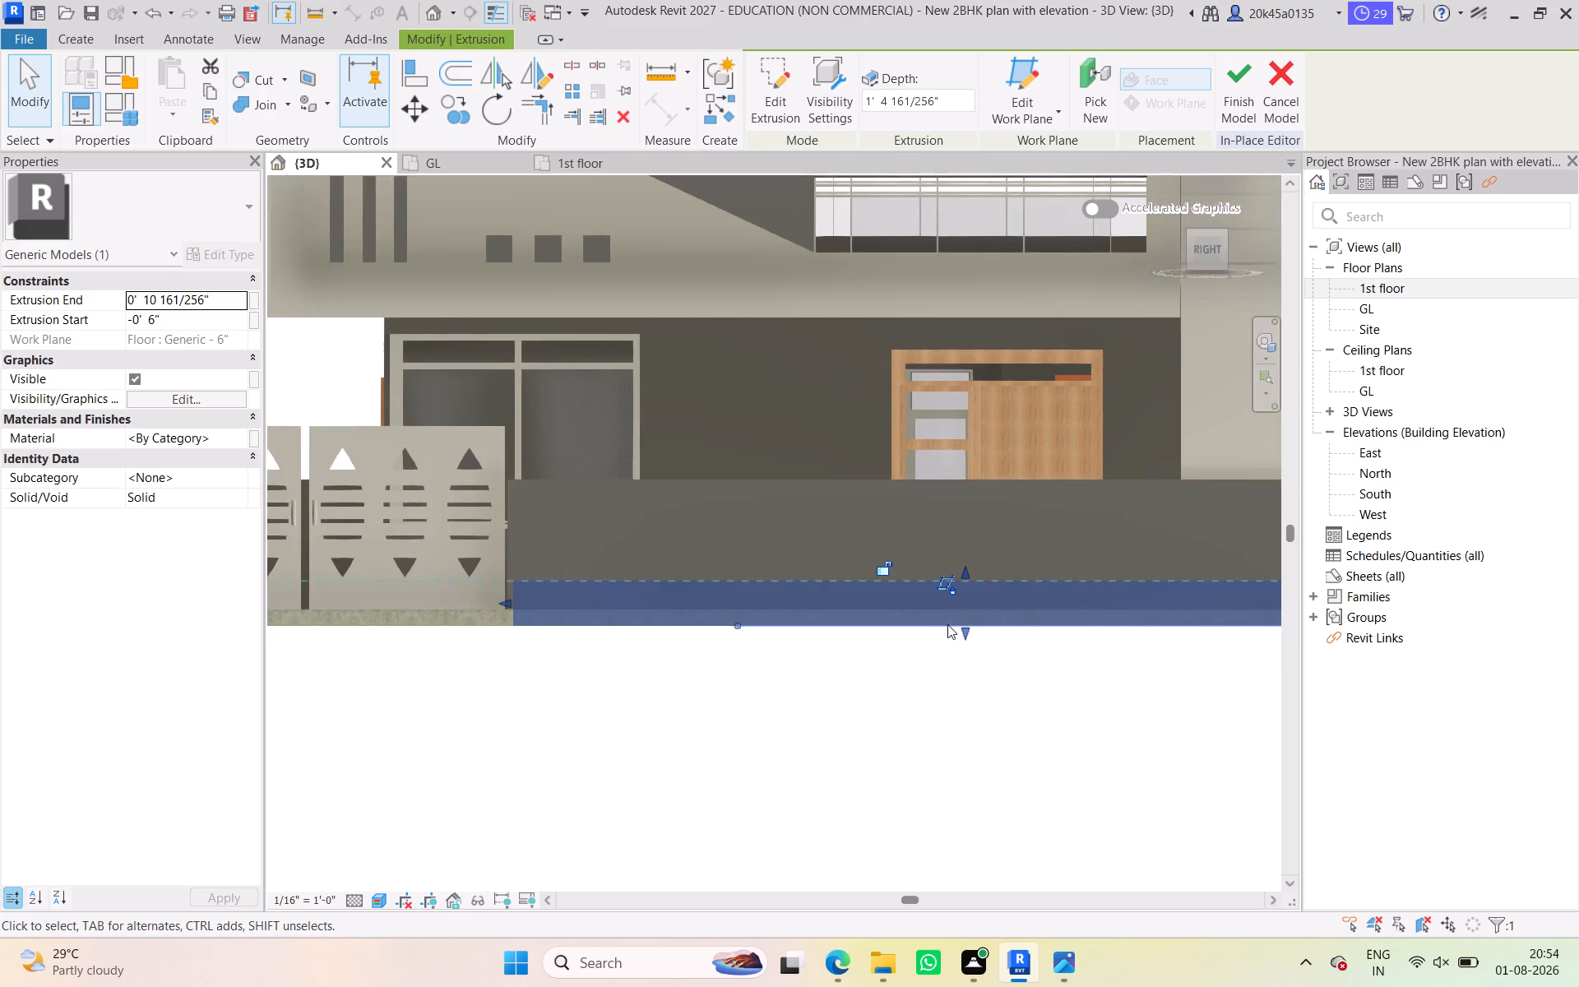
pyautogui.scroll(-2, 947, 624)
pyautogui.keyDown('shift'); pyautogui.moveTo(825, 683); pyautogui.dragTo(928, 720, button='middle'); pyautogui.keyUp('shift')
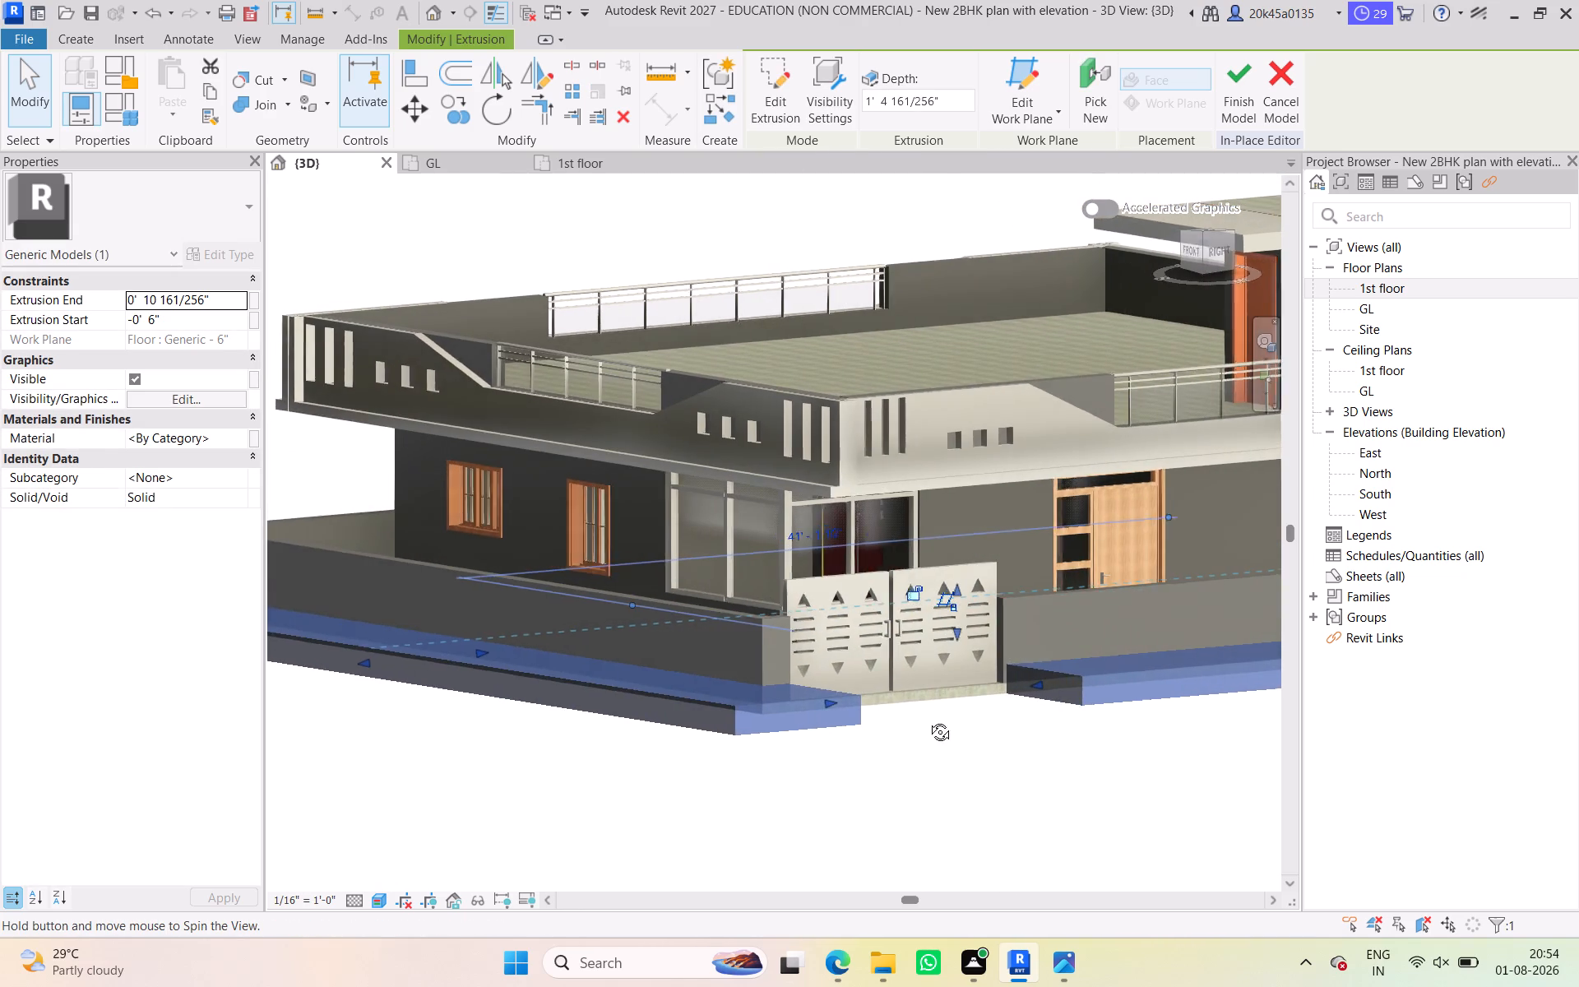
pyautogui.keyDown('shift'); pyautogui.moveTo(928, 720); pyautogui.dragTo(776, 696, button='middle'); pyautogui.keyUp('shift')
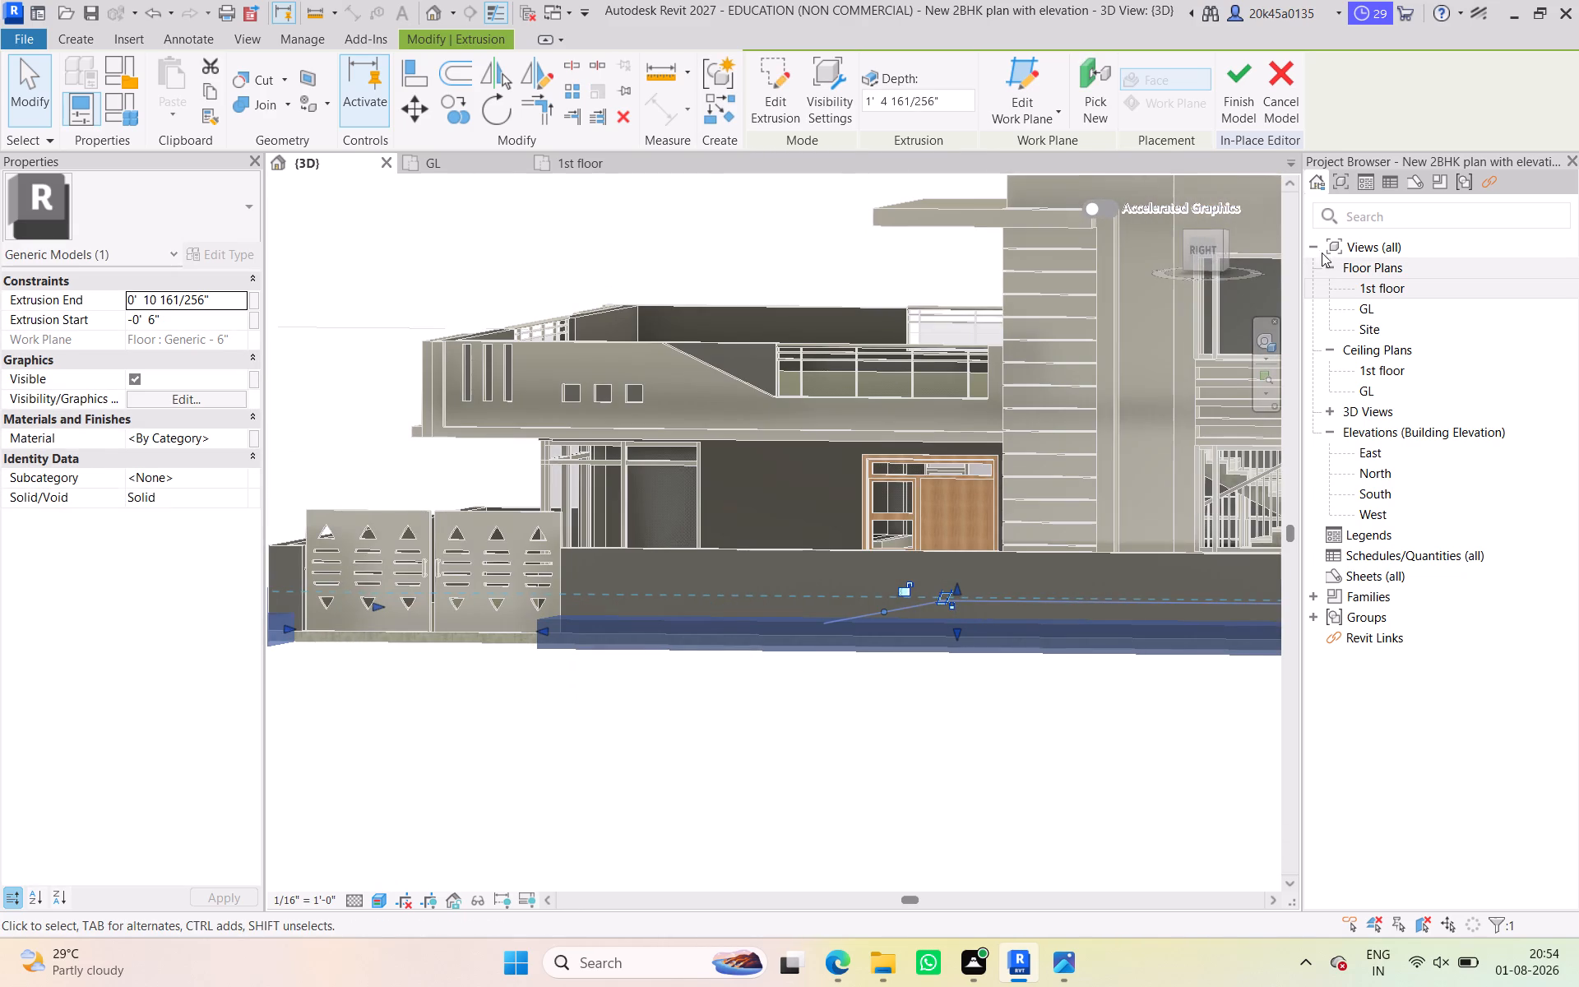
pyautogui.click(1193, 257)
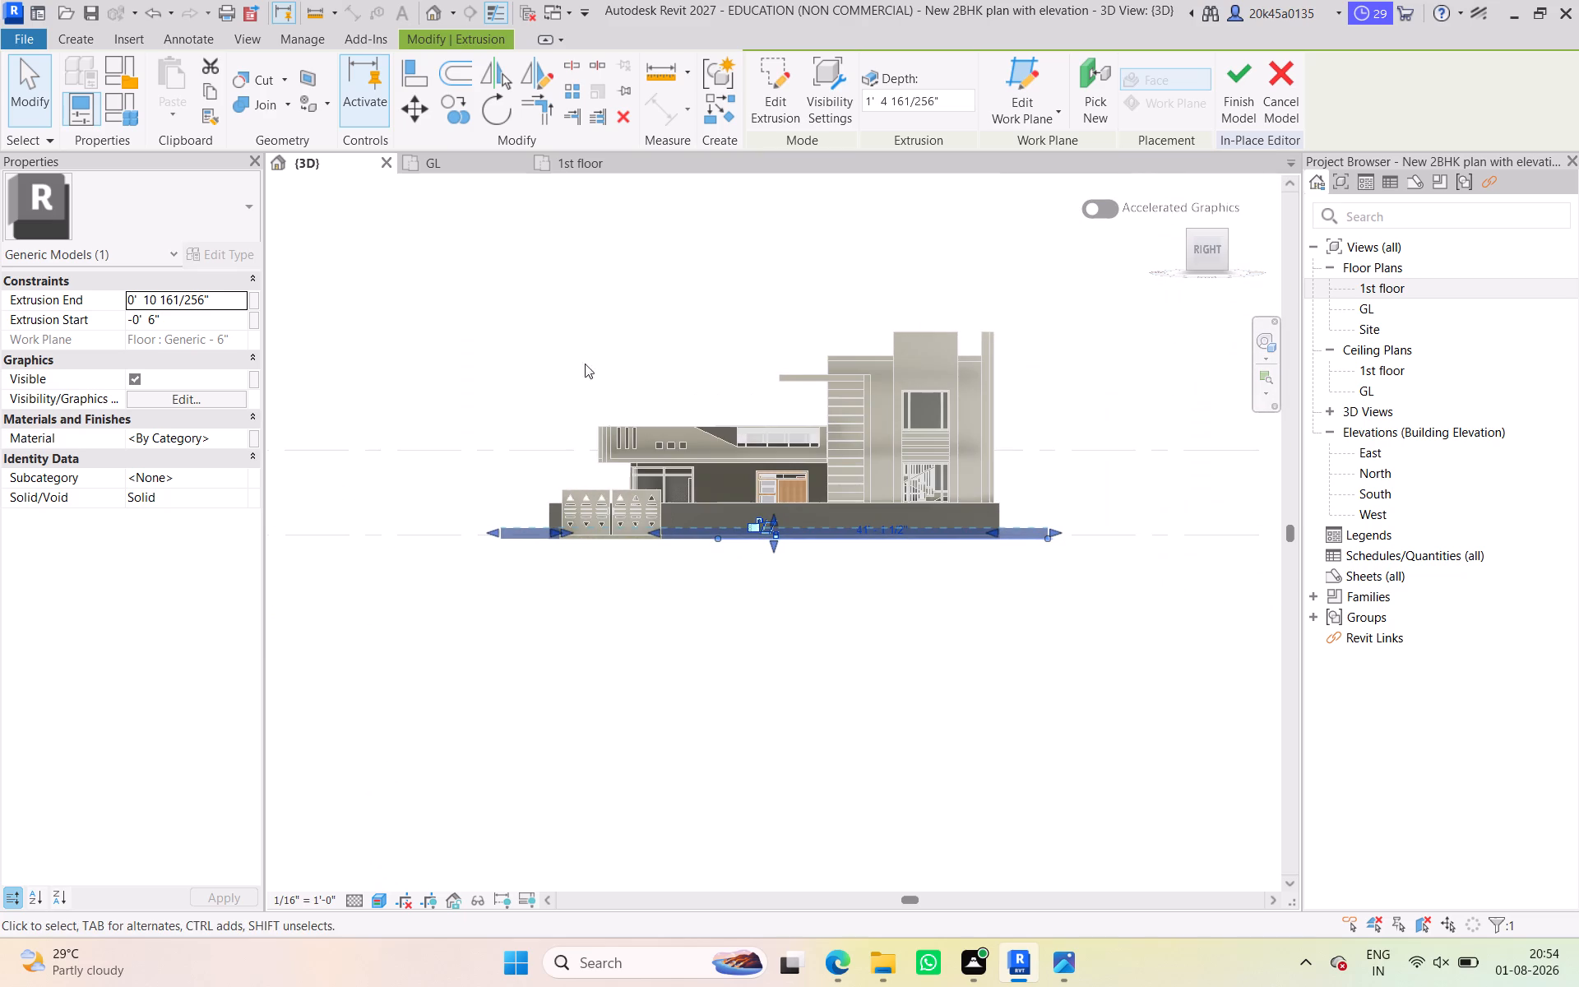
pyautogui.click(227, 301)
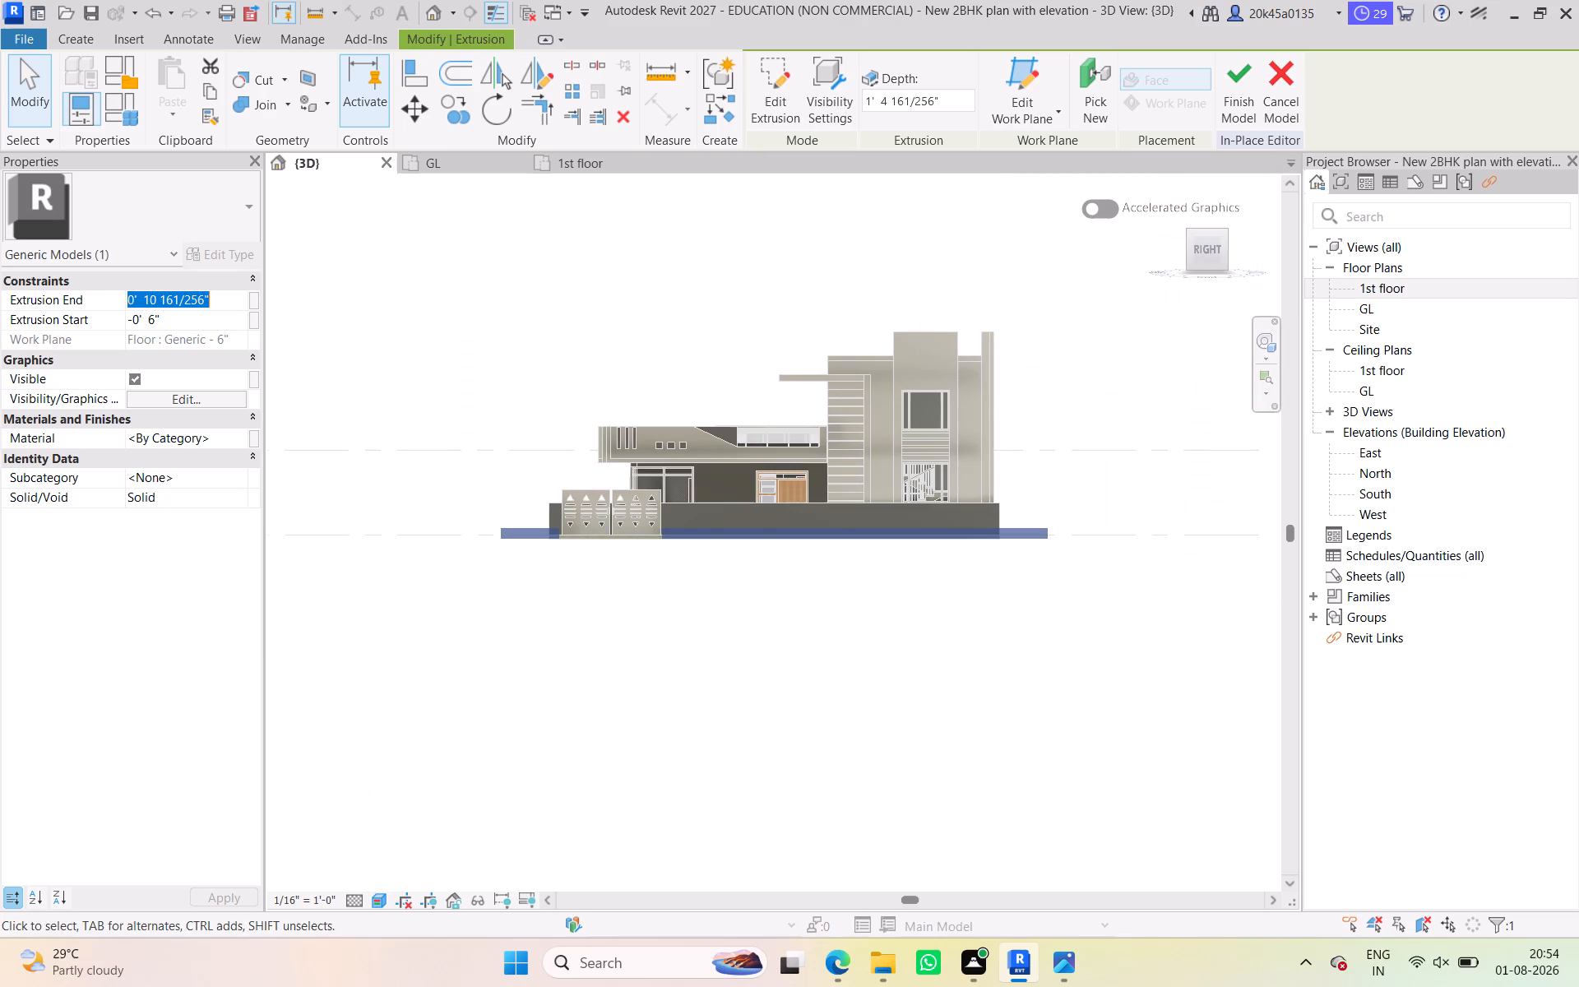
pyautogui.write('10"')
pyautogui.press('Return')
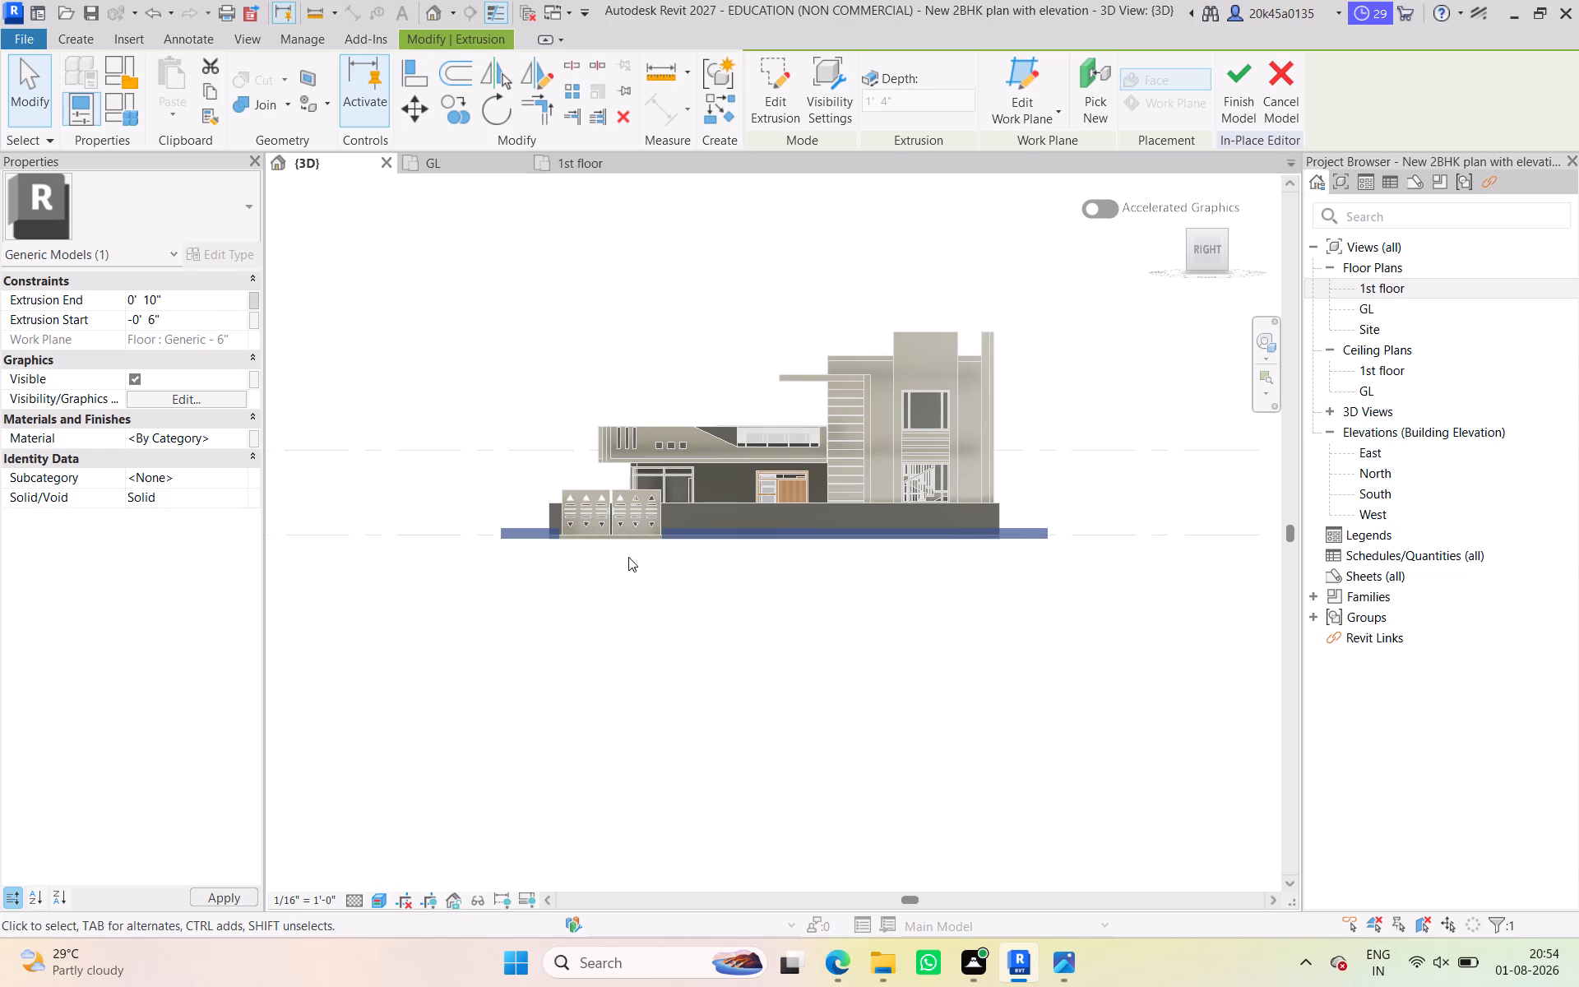
# Set the surround's extrusion end to 1' 0" and apply it.
pyautogui.scroll(5, 631, 554)
pyautogui.moveTo(644, 551); pyautogui.dragTo(655, 642, button='middle')
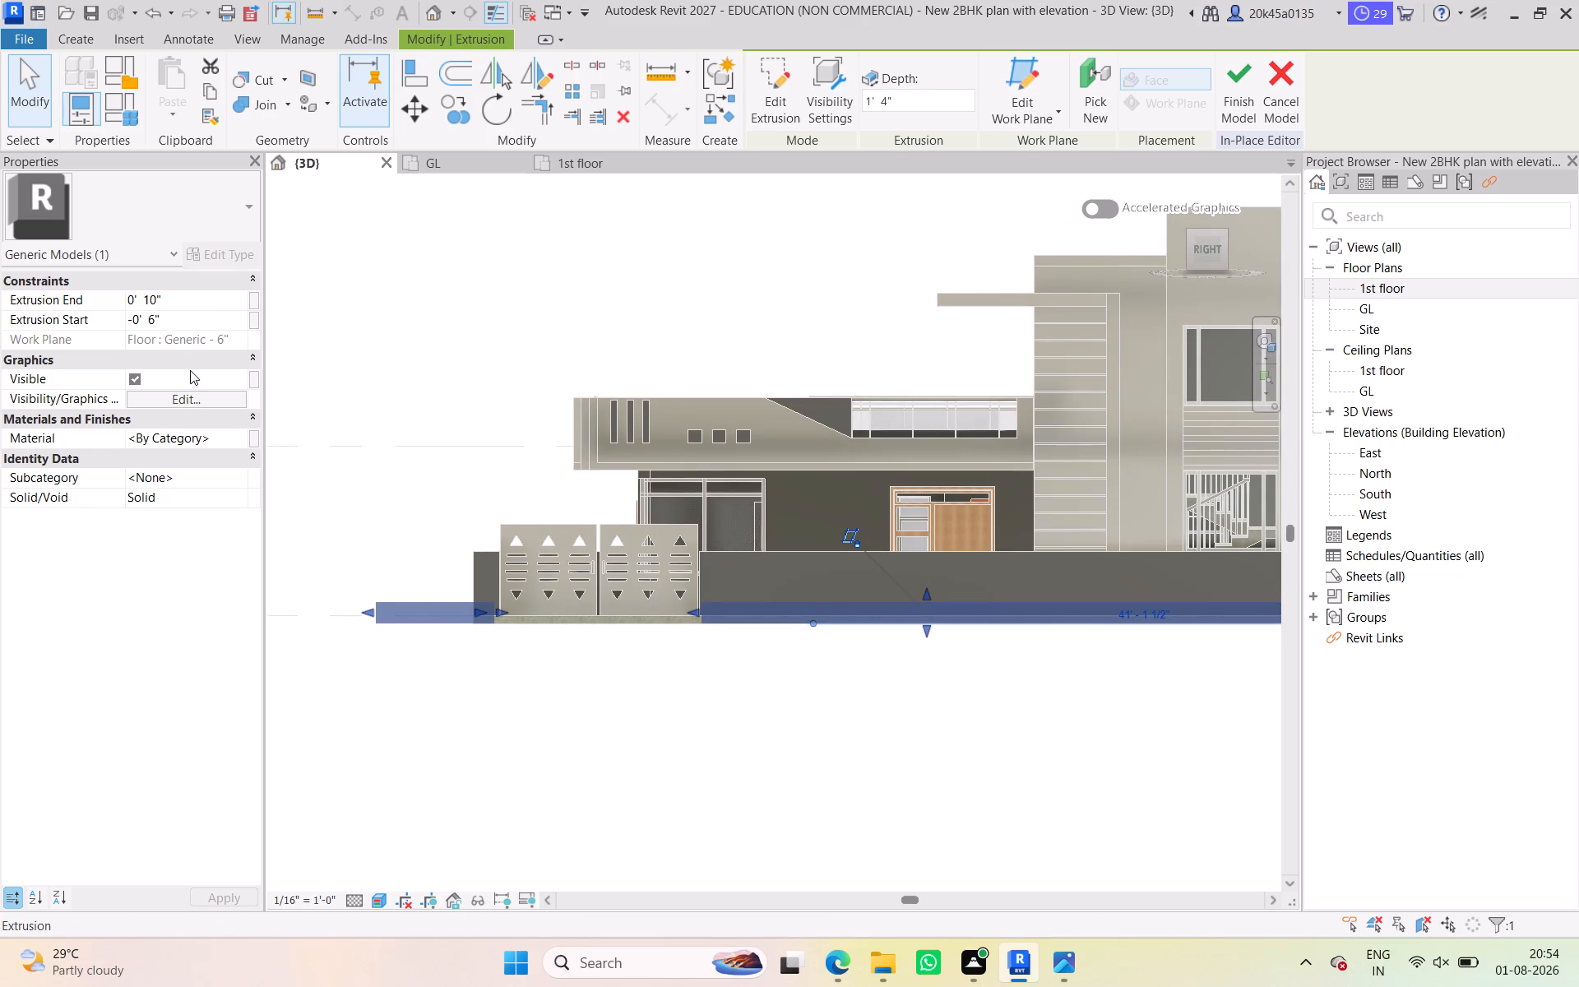
pyautogui.click(170, 308)
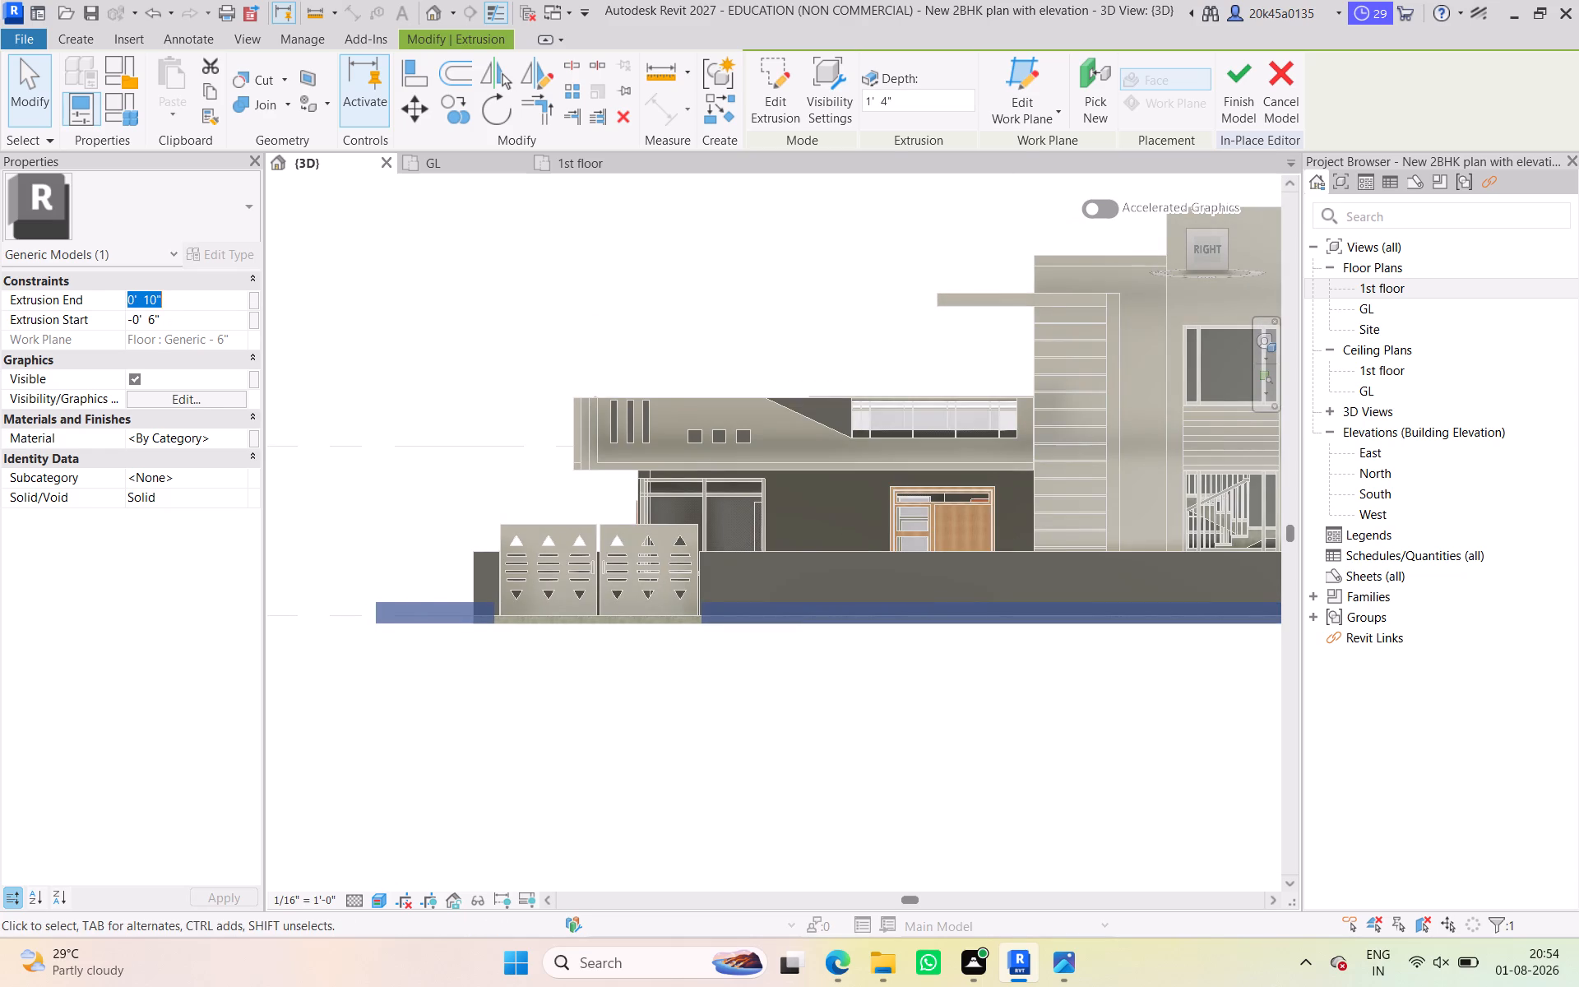
pyautogui.write("1'")
pyautogui.press('Return')
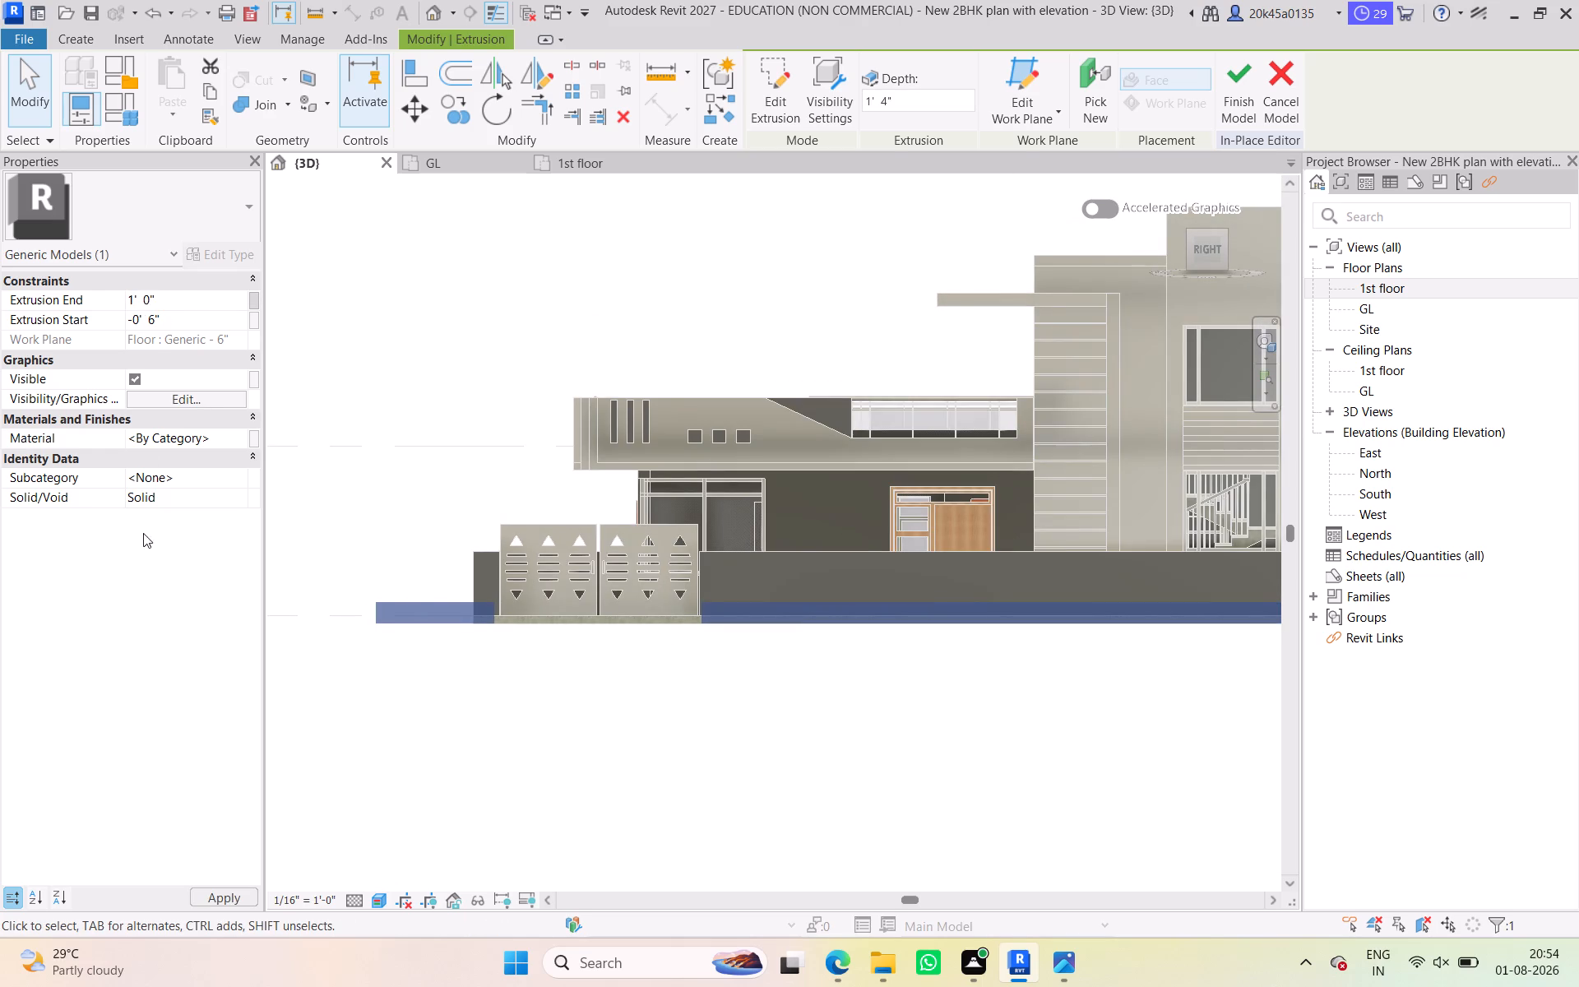
pyautogui.click(226, 895)
pyautogui.click(674, 708)
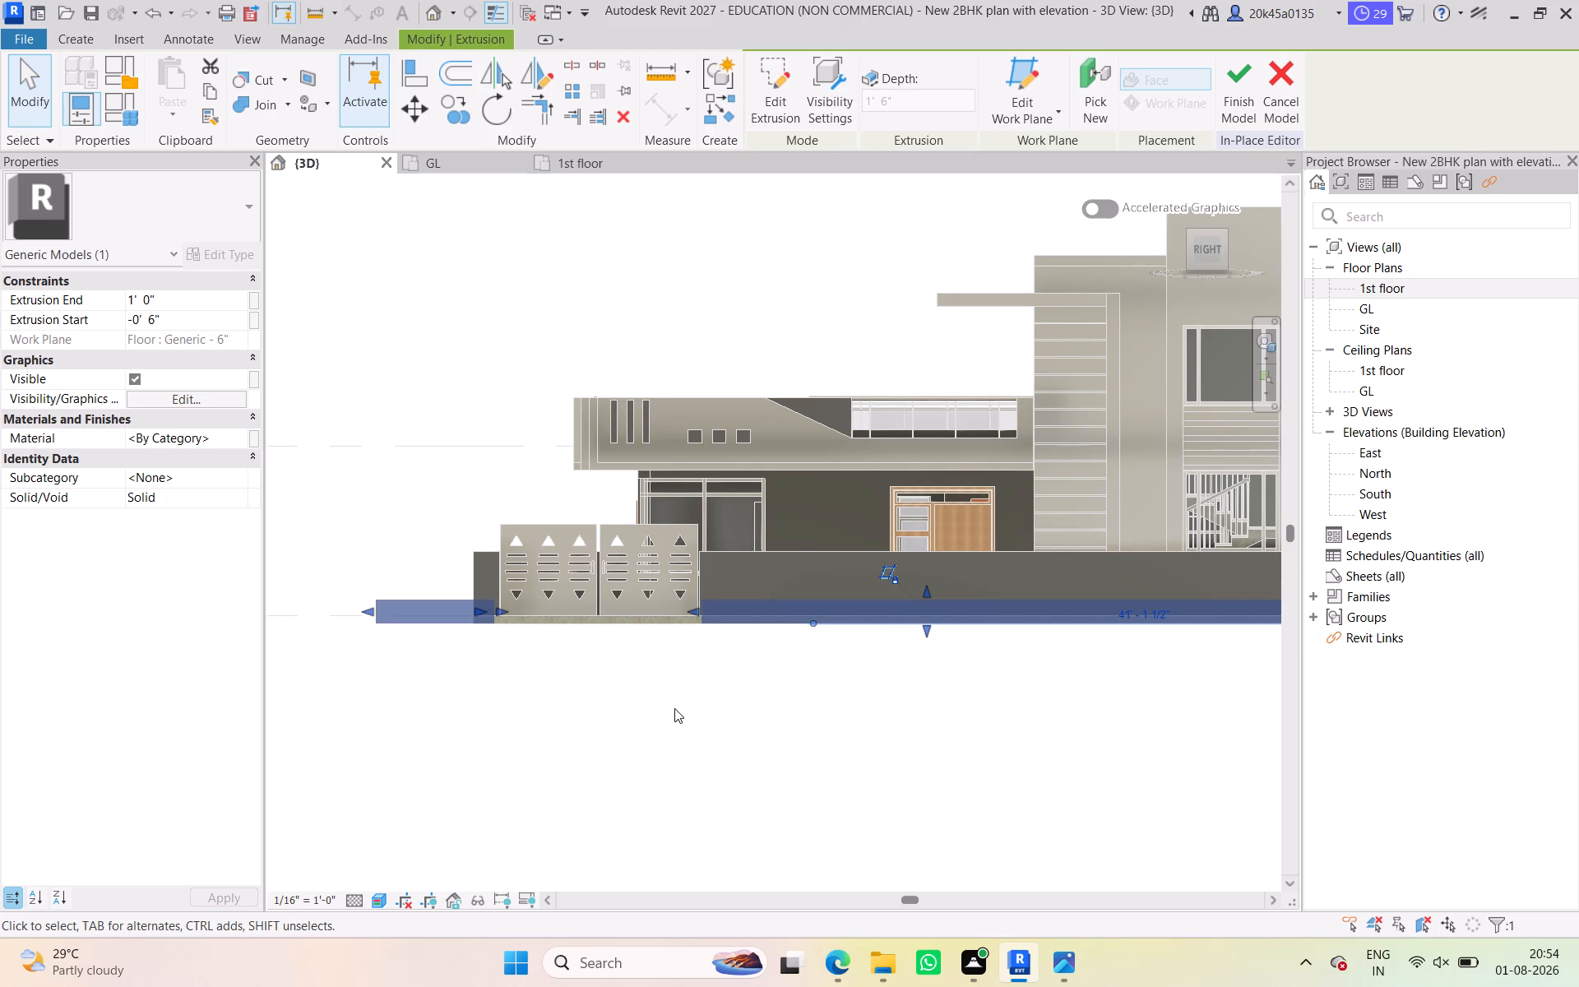
# Begin a void extrusion in the GL floor plan with the surround's top face picked as its work plane.
pyautogui.scroll(-1, 674, 707)
pyautogui.keyDown('shift'); pyautogui.moveTo(668, 721); pyautogui.dragTo(774, 860, button='middle'); pyautogui.keyUp('shift')
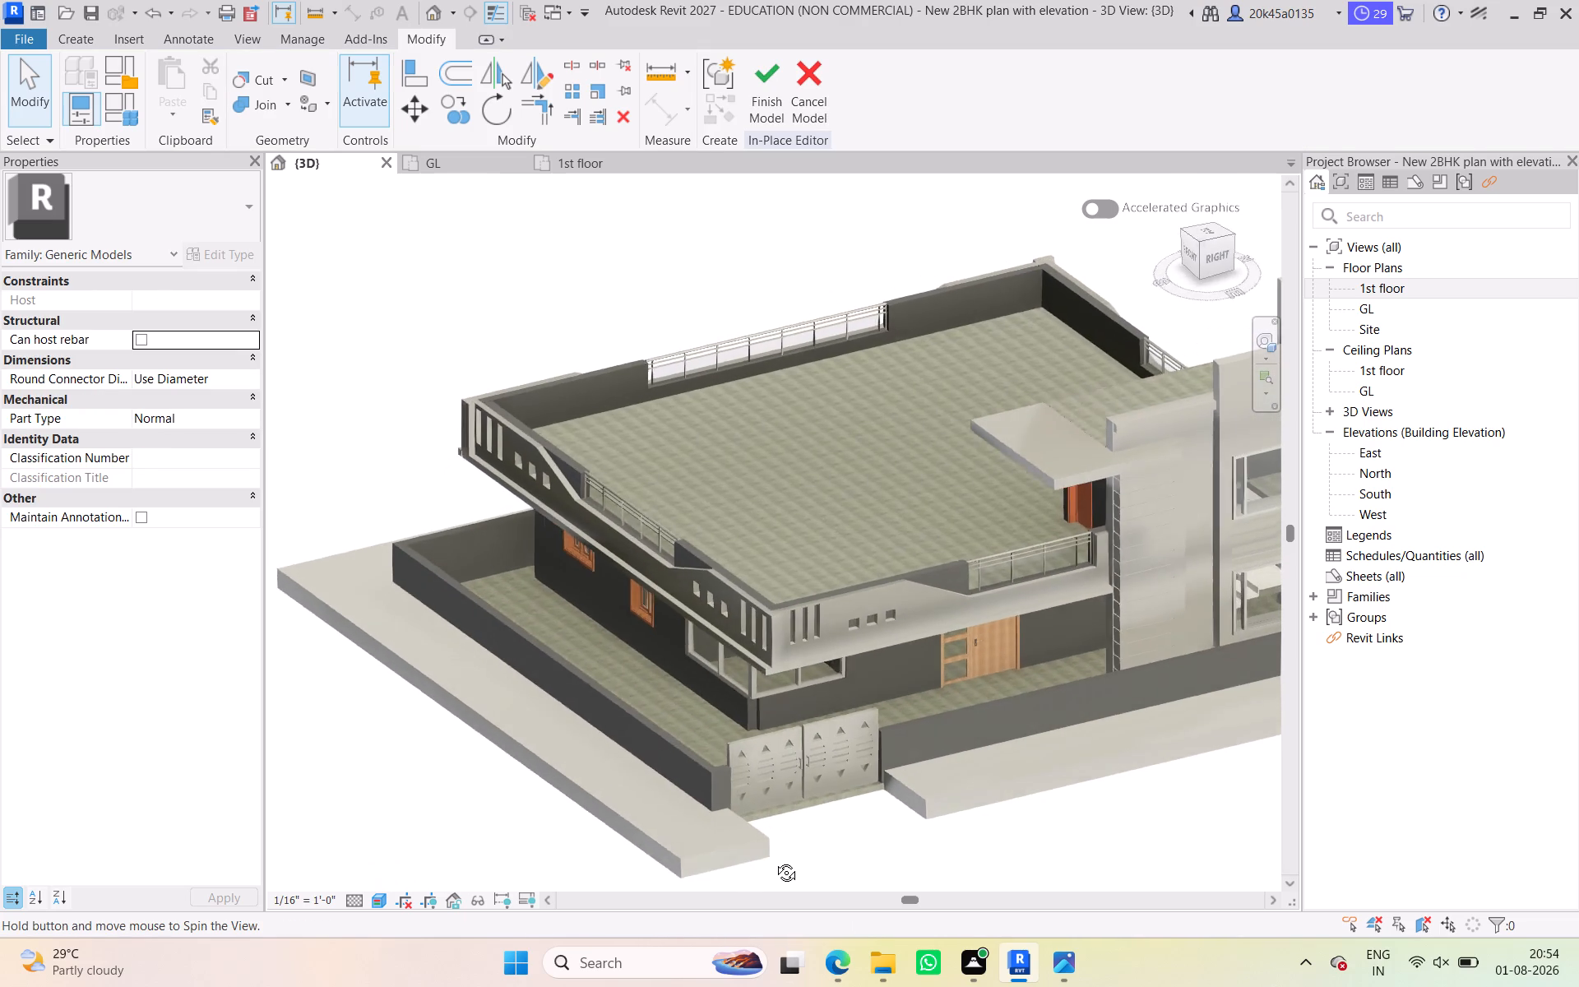
pyautogui.keyDown('shift'); pyautogui.moveTo(774, 860); pyautogui.dragTo(458, 822, button='middle'); pyautogui.keyUp('shift')
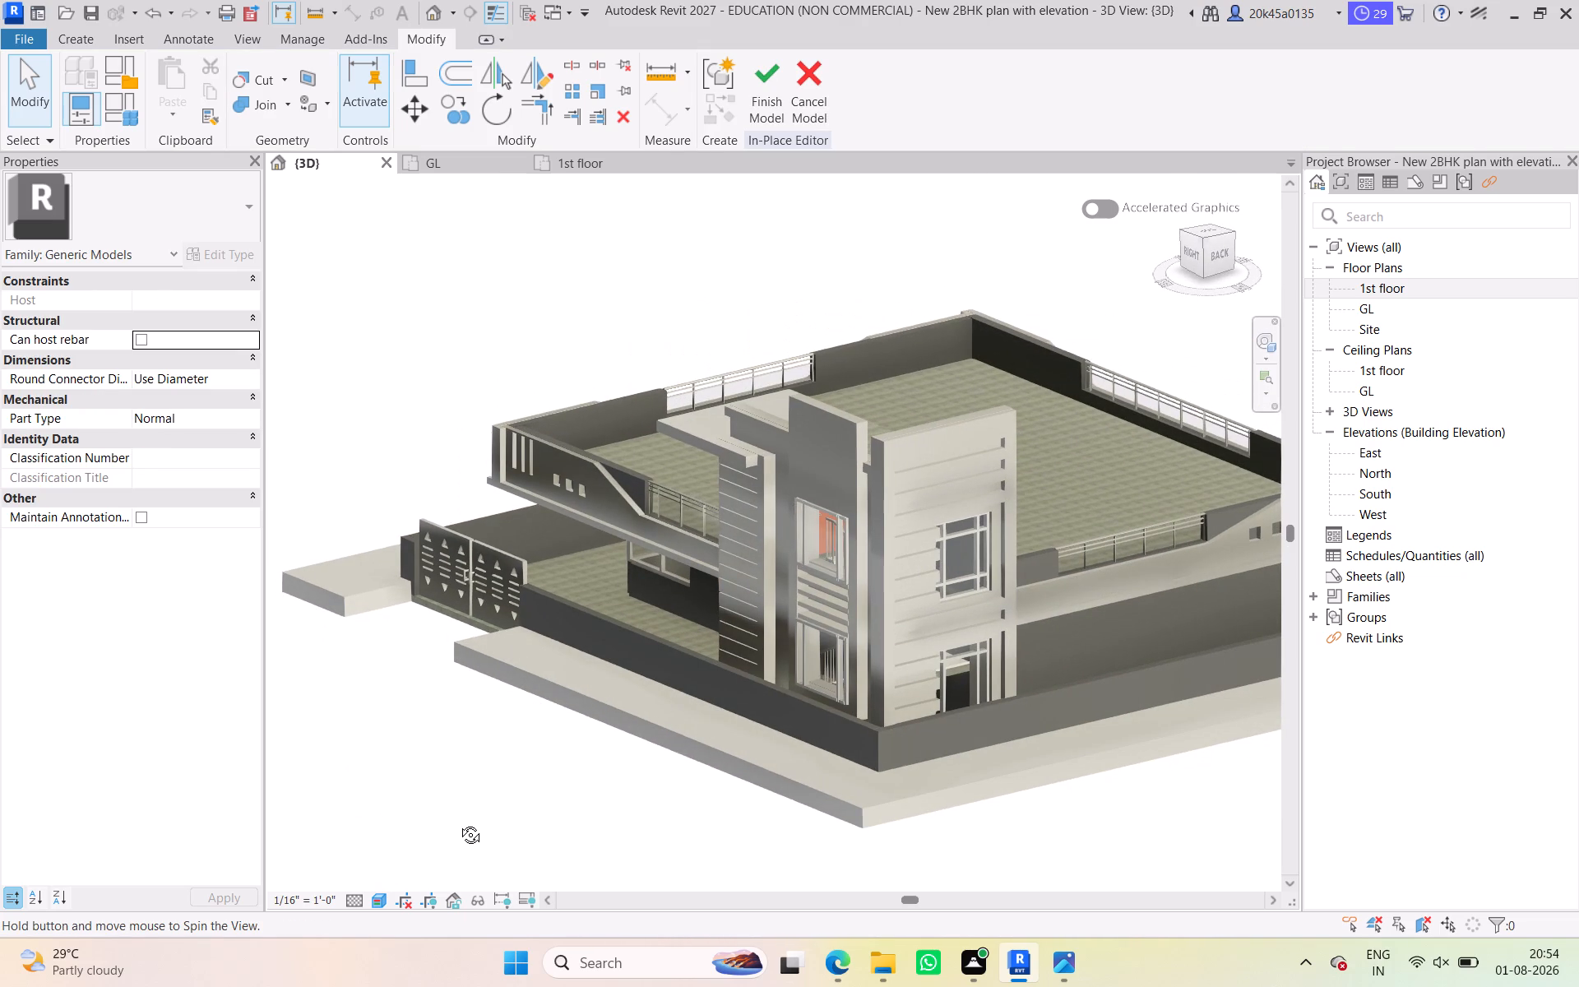
pyautogui.keyDown('shift'); pyautogui.moveTo(458, 822); pyautogui.dragTo(657, 822, button='middle'); pyautogui.keyUp('shift')
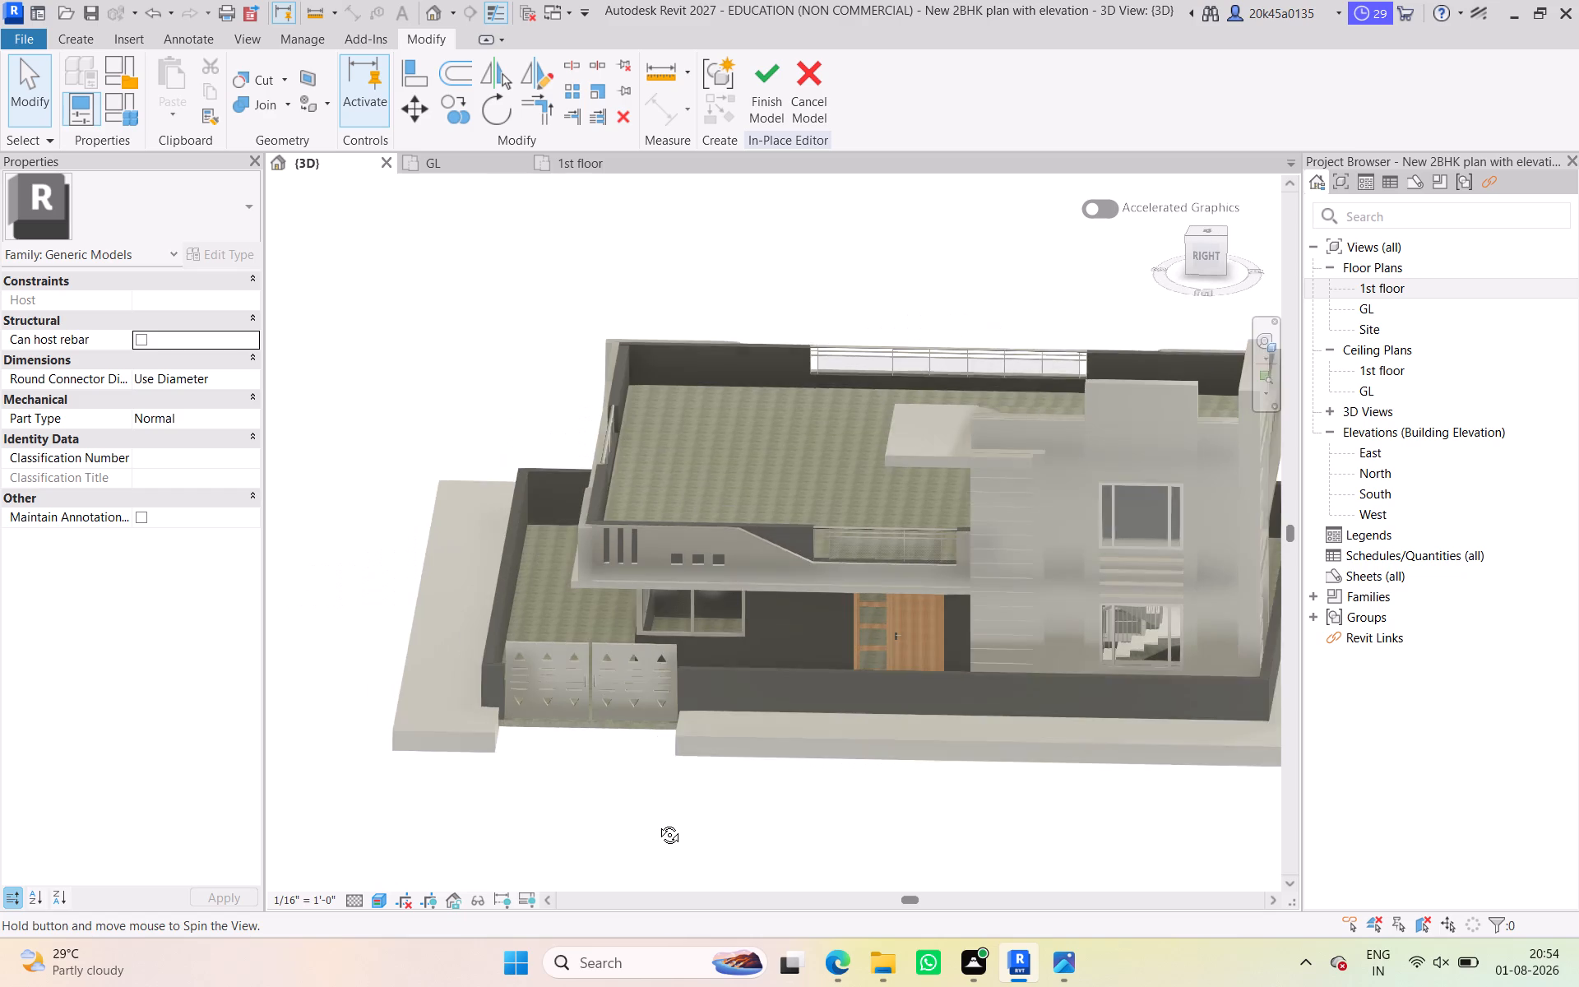
pyautogui.keyDown('shift'); pyautogui.moveTo(657, 822); pyautogui.dragTo(659, 822, button='middle'); pyautogui.keyUp('shift')
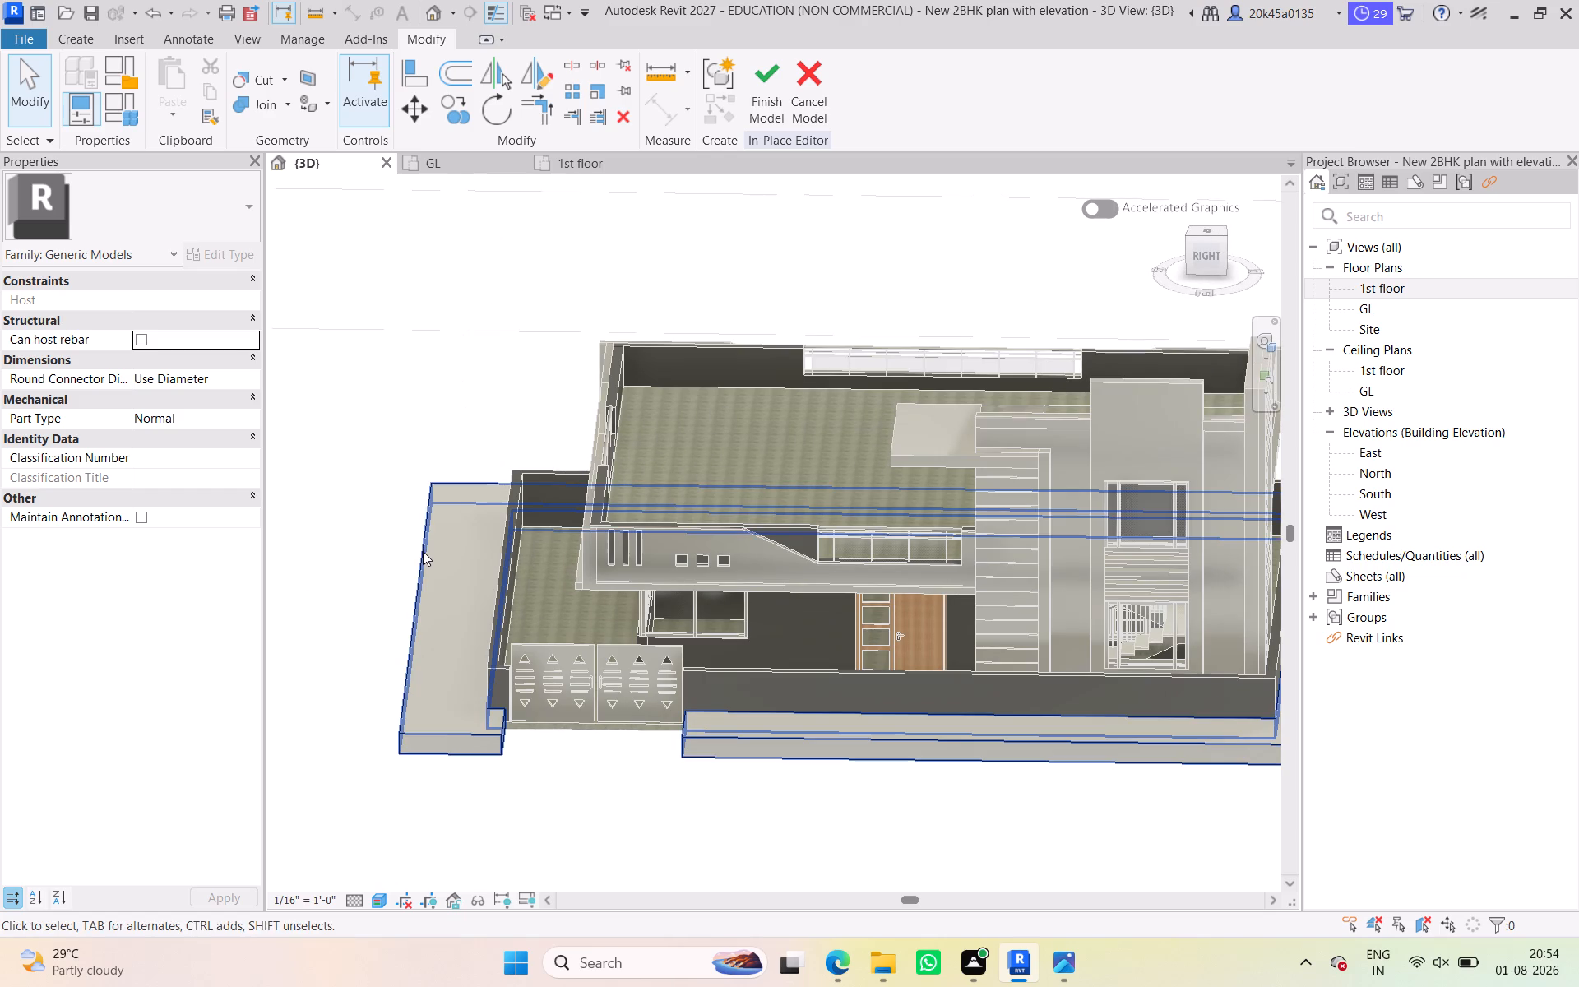
pyautogui.click(452, 157)
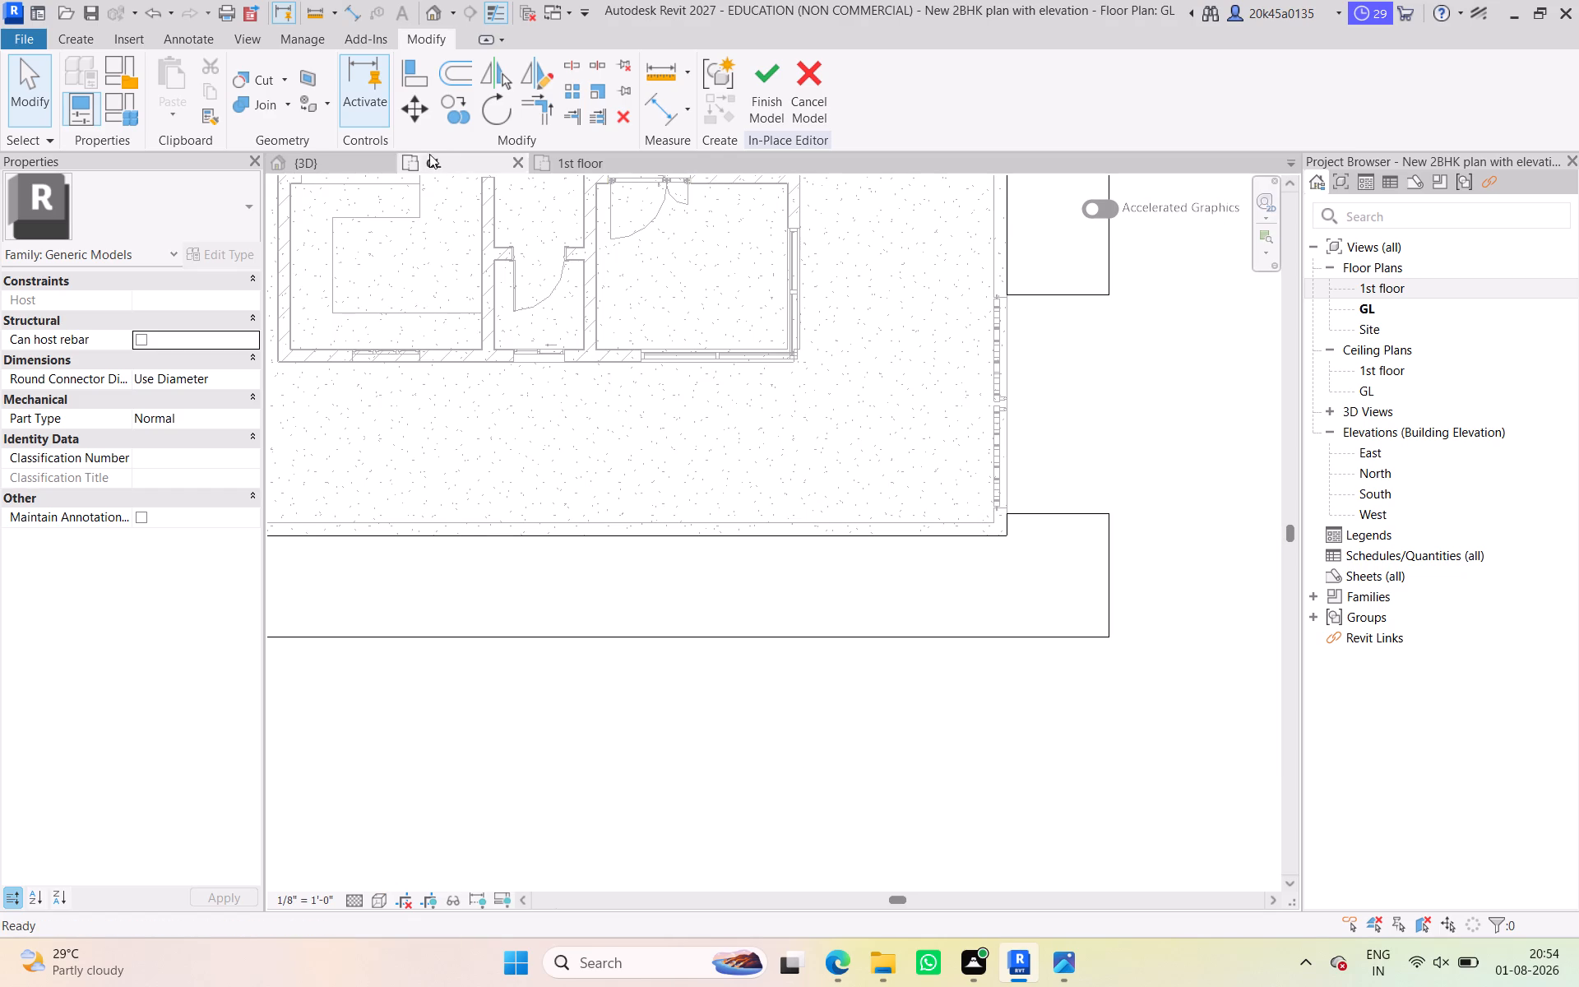
pyautogui.scroll(-4, 486, 373)
pyautogui.moveTo(535, 403); pyautogui.dragTo(840, 622, button='middle')
pyautogui.moveTo(563, 392); pyautogui.dragTo(433, 685, button='middle')
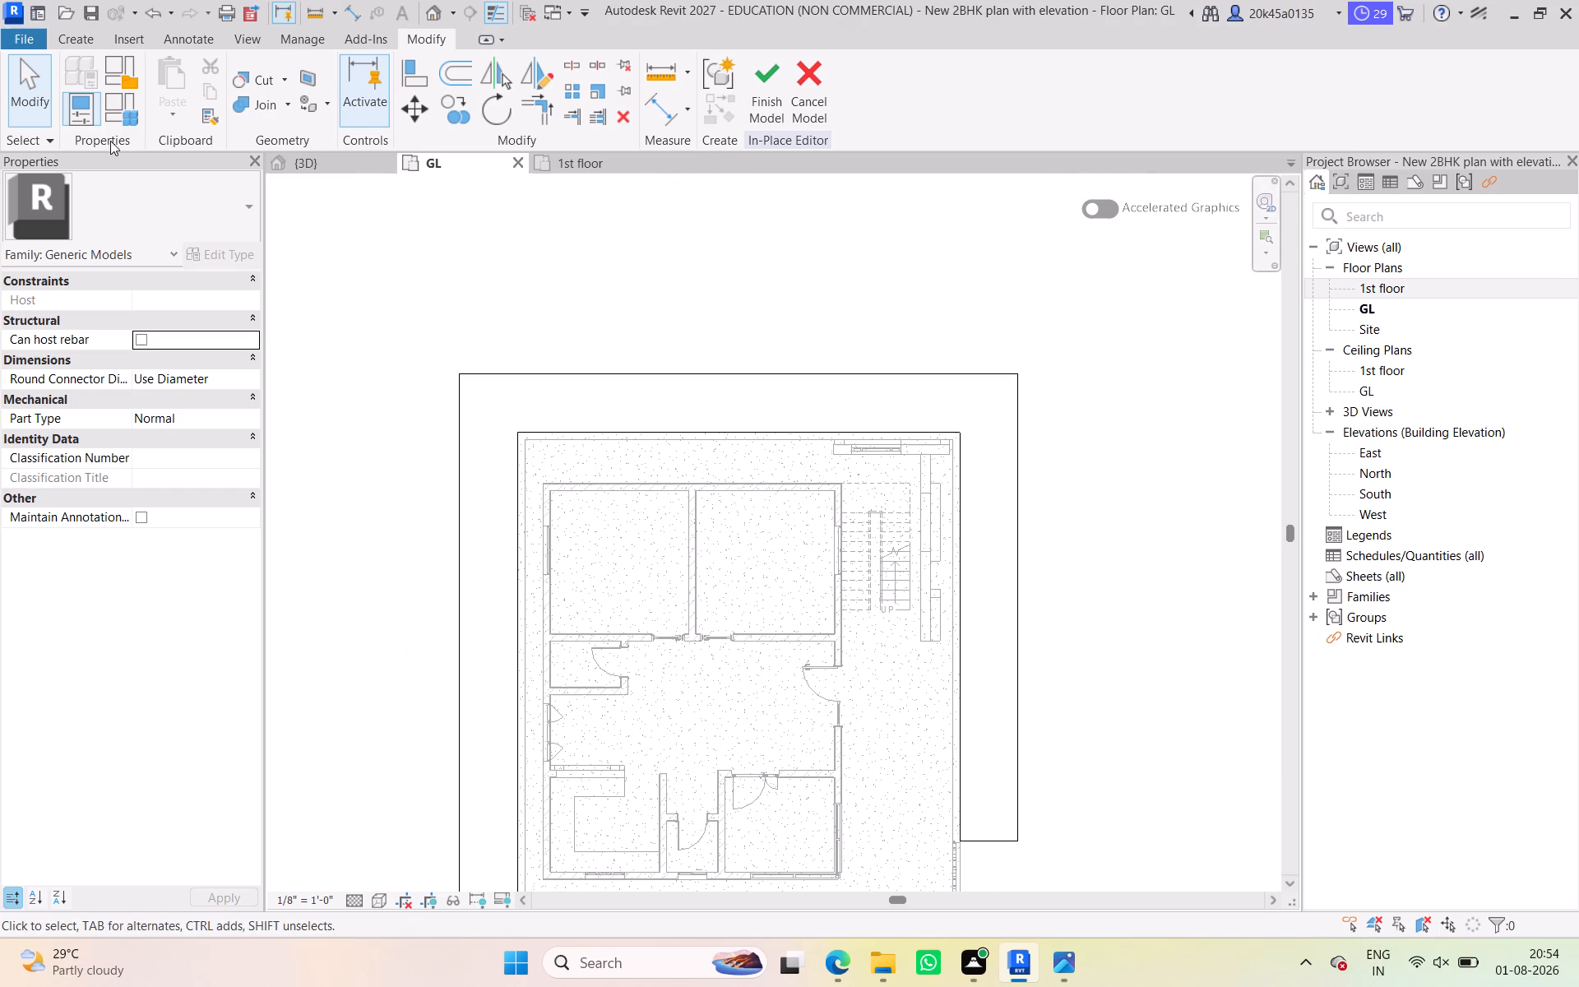
pyautogui.click(90, 44)
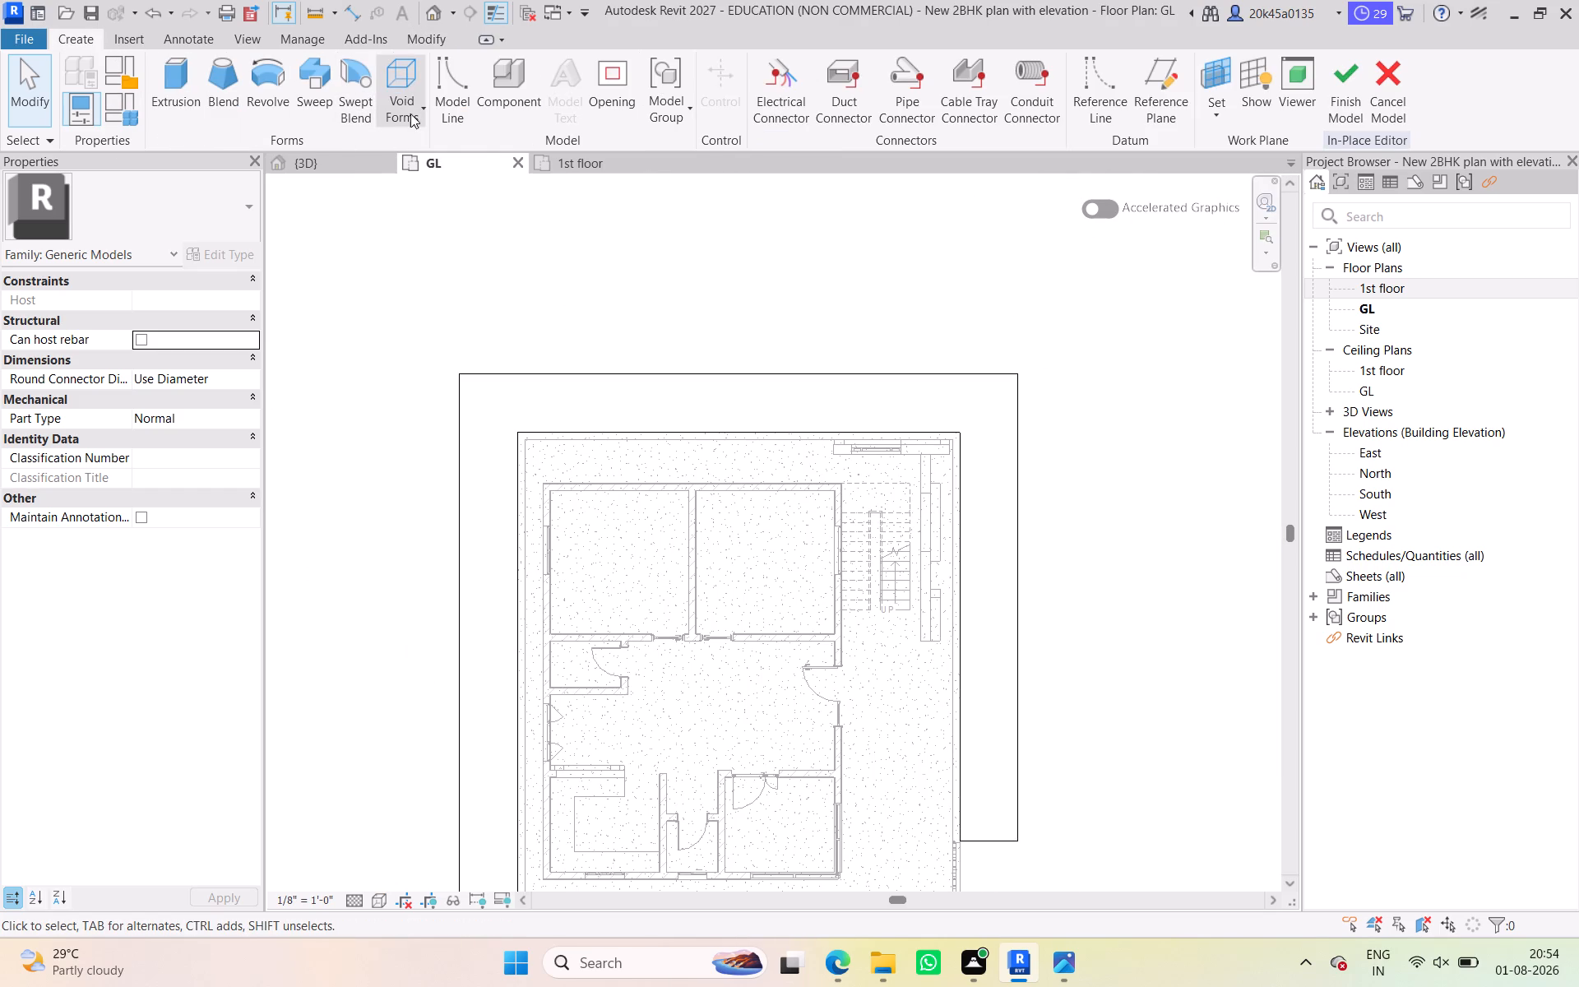
pyautogui.click(410, 114)
pyautogui.click(424, 151)
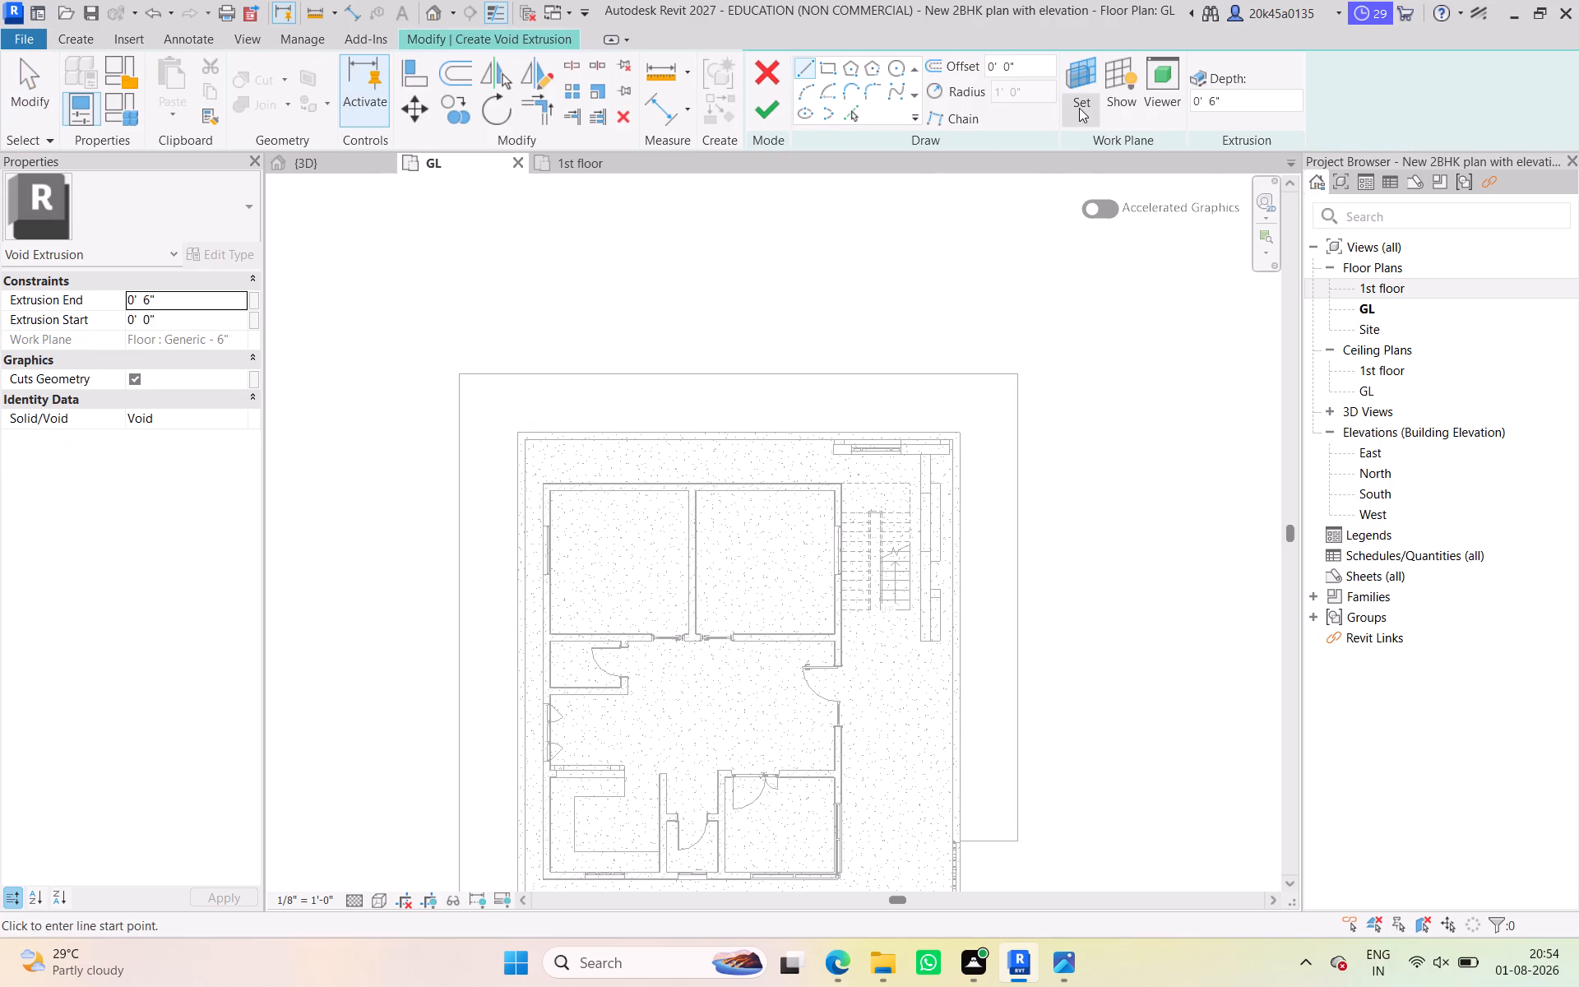
pyautogui.click(1079, 108)
pyautogui.click(1104, 186)
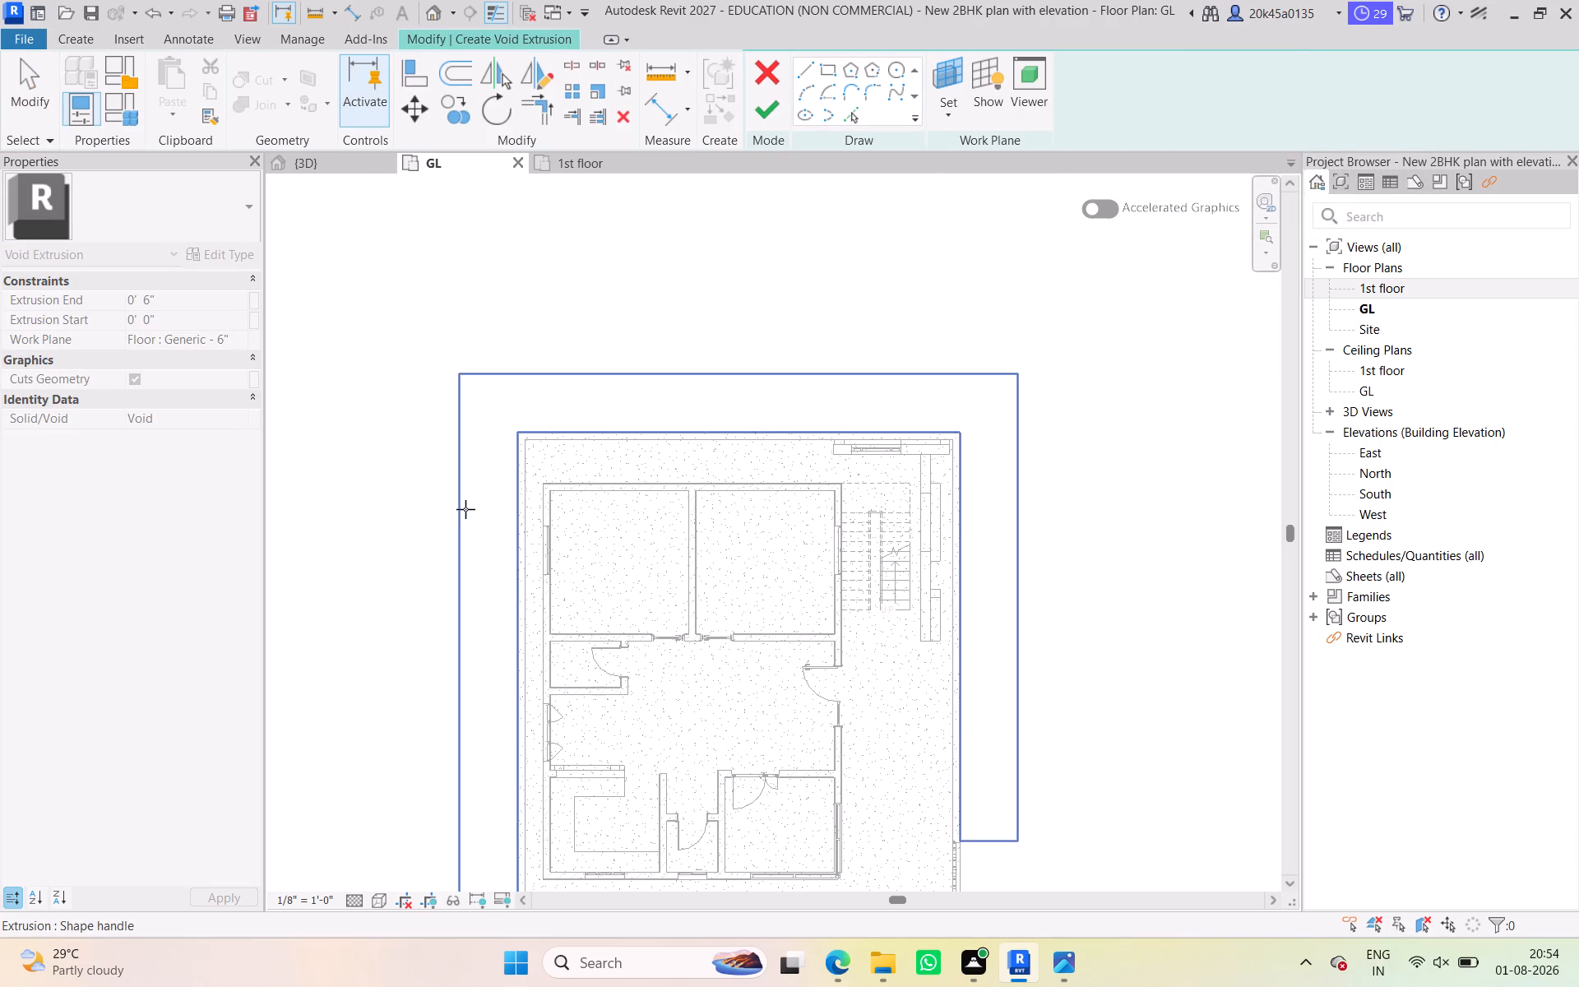
pyautogui.click(465, 509)
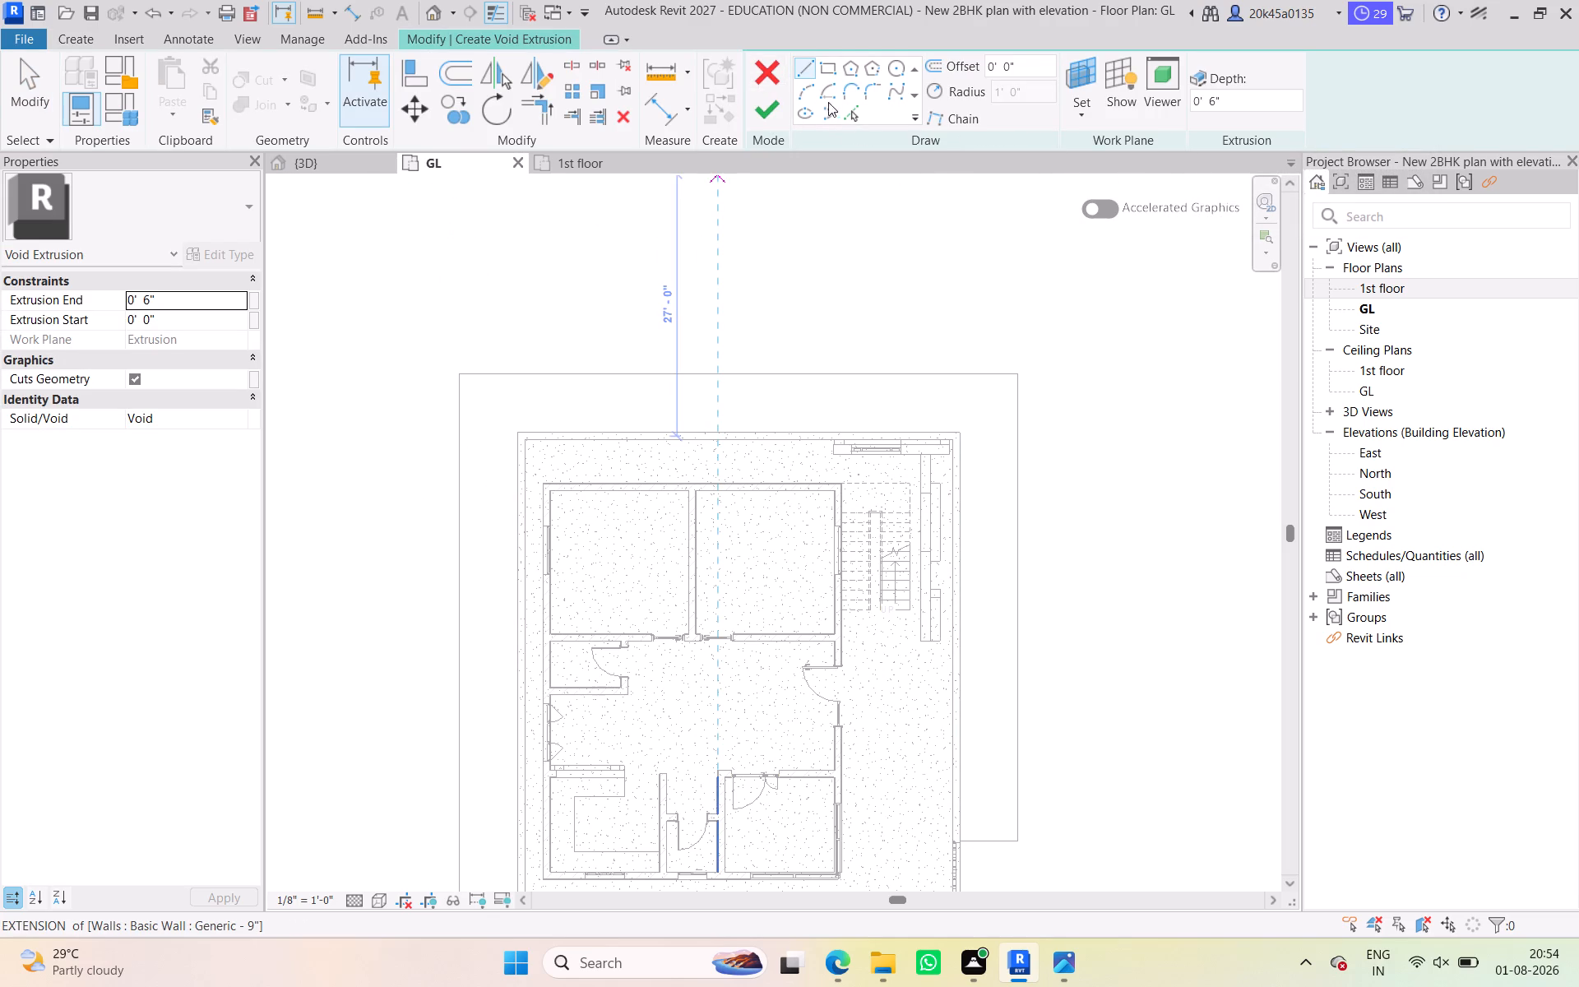
# Sketch void lines offset 1' 6" outward from the surround's inner edges on the north, west, east and south sides.
pyautogui.click(845, 109)
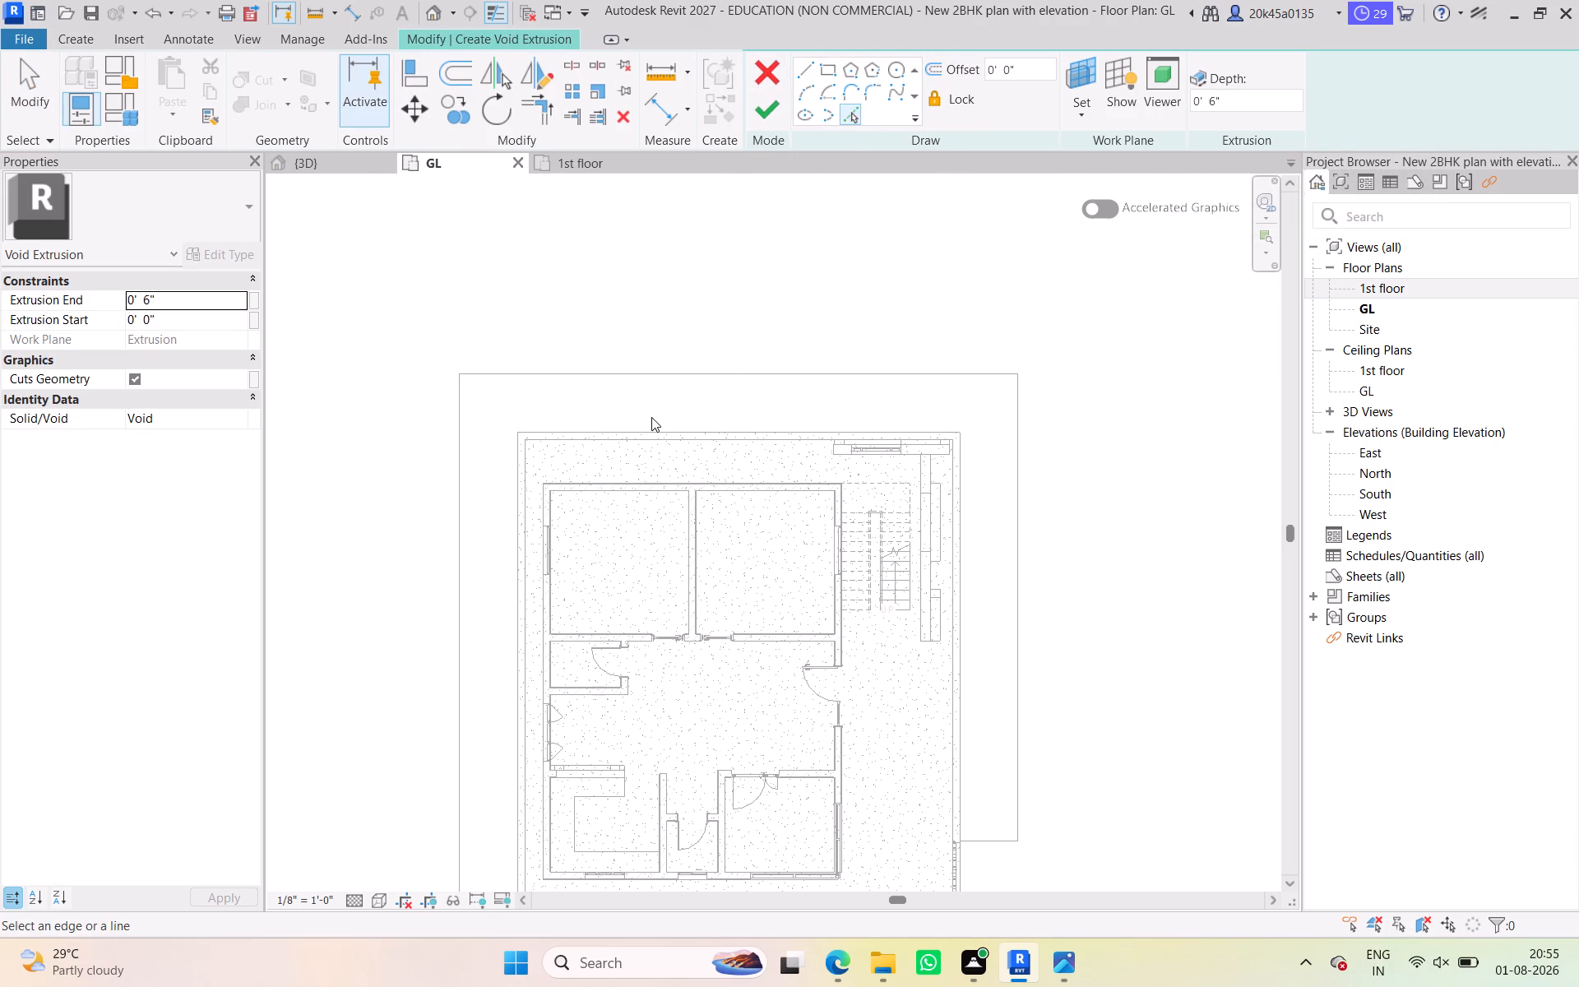
pyautogui.moveTo(1019, 68); pyautogui.dragTo(924, 68)
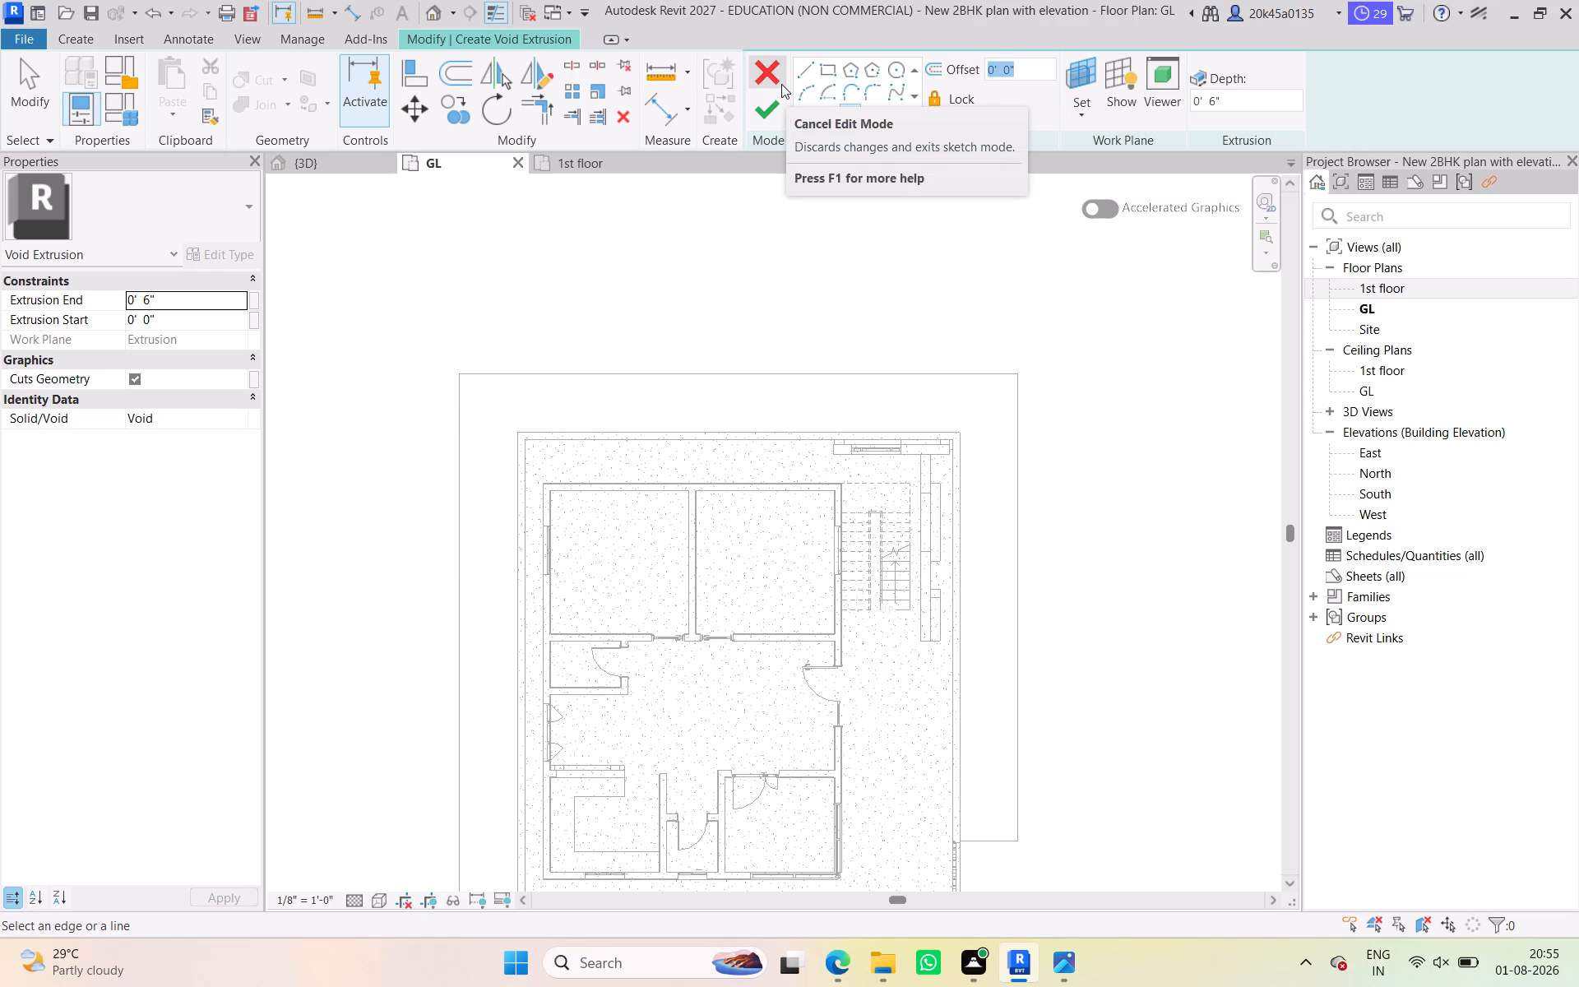
pyautogui.write('1\'6"')
pyautogui.press('Return')
pyautogui.click(662, 425)
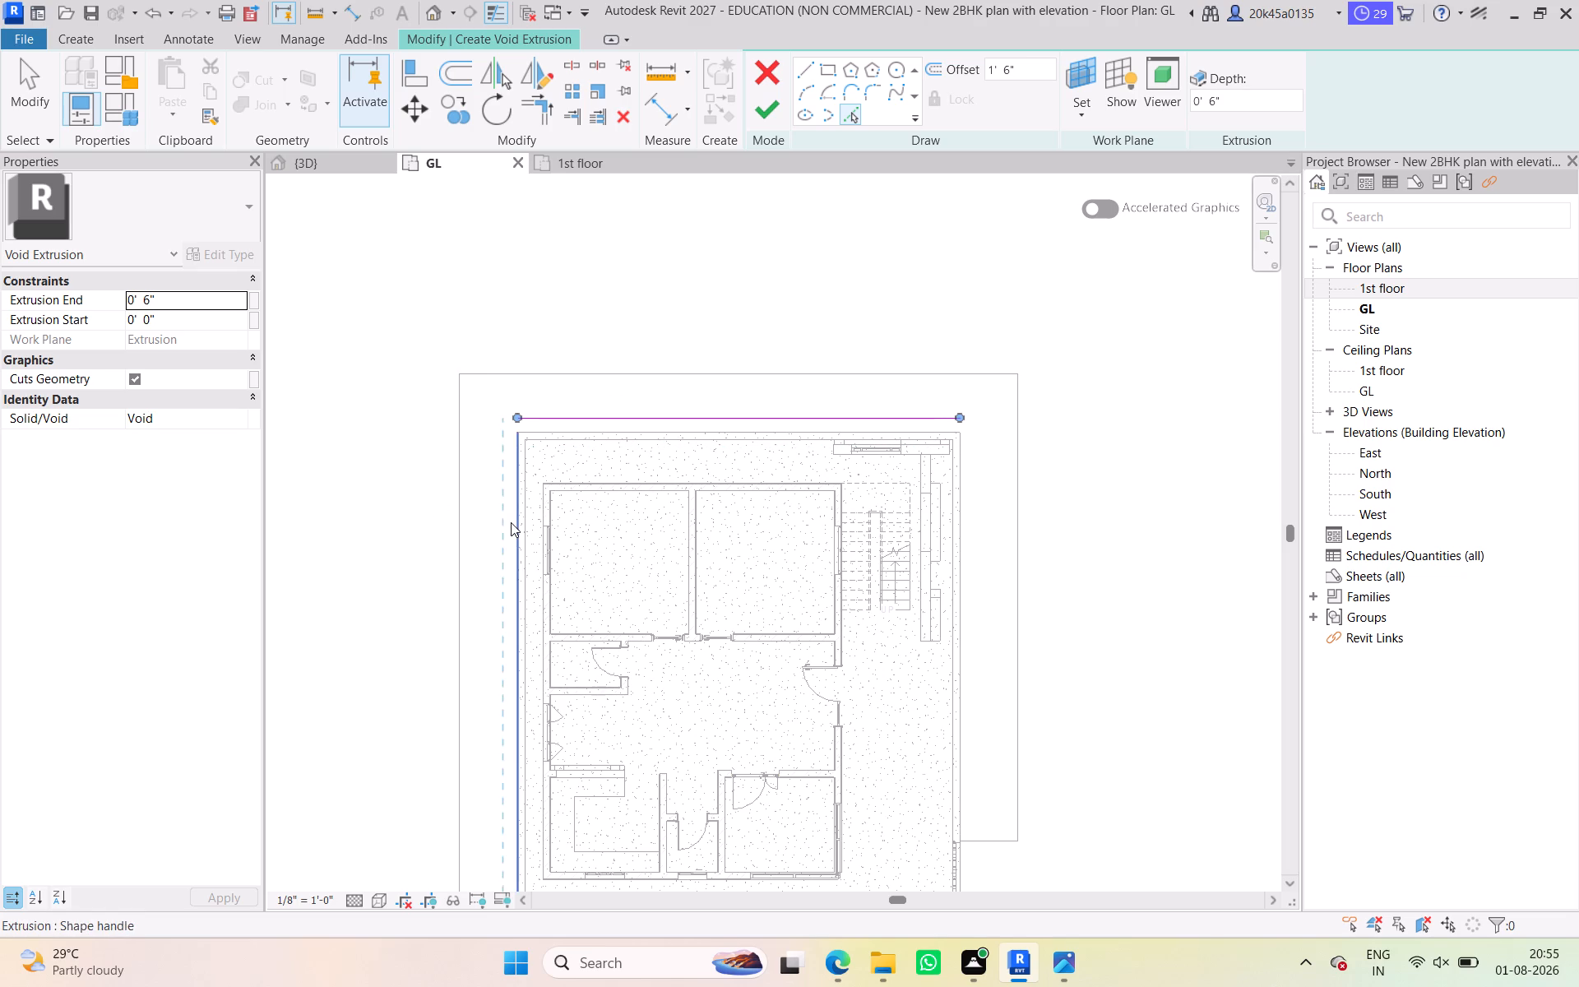
pyautogui.click(511, 522)
pyautogui.click(965, 504)
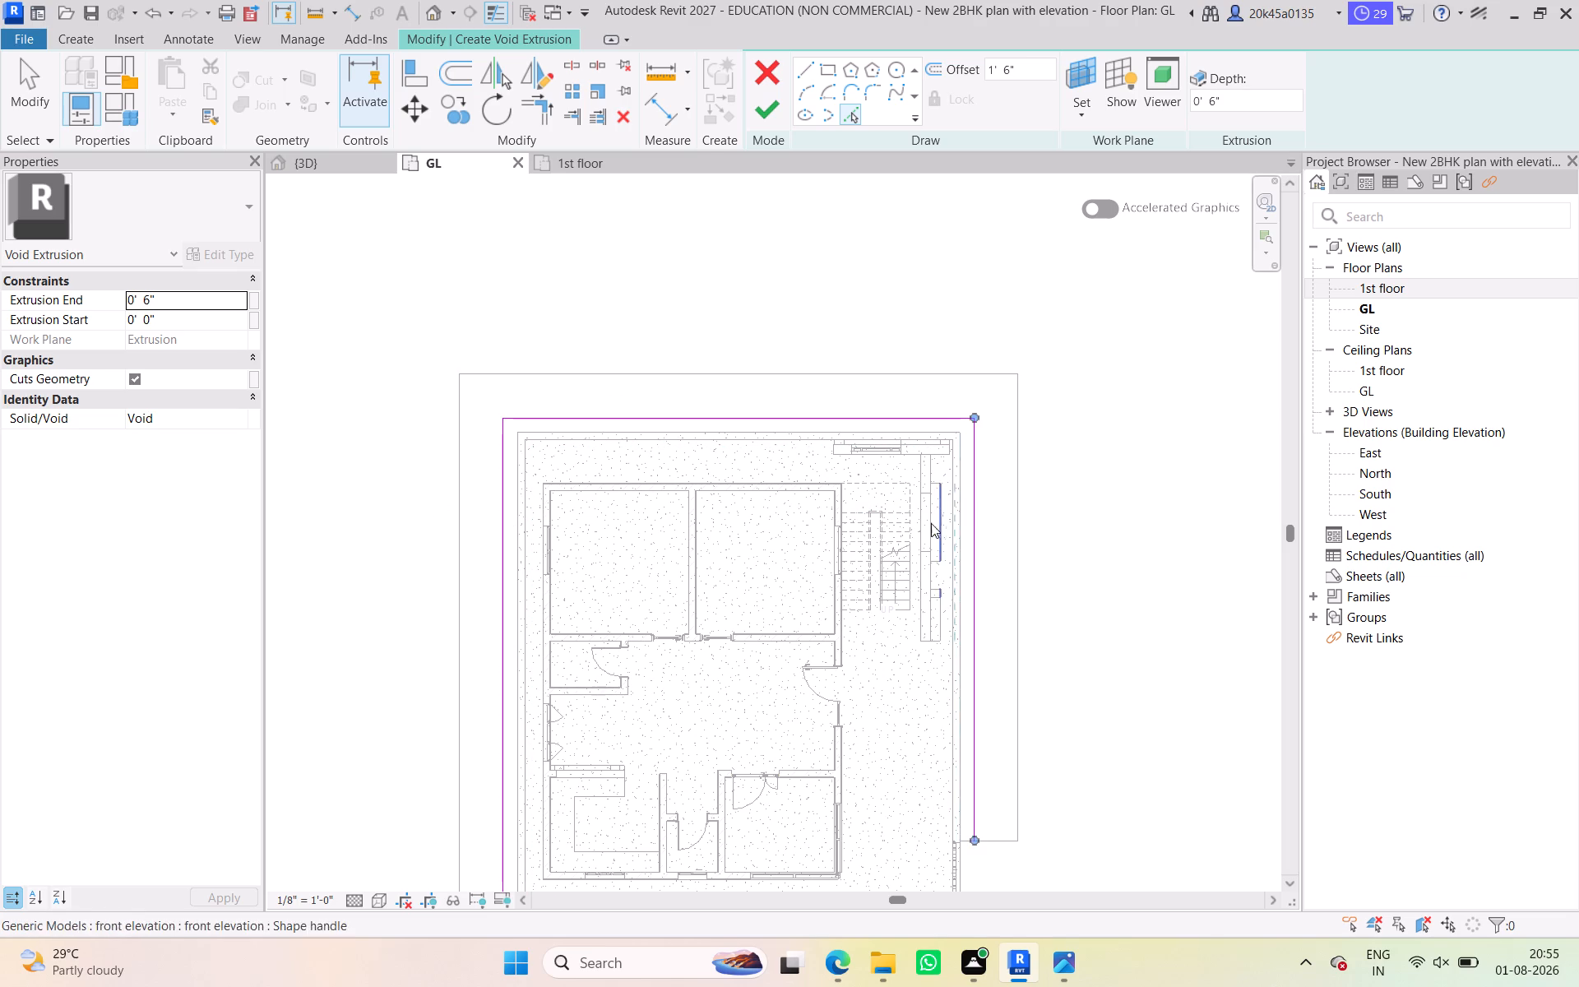
pyautogui.scroll(-3, 927, 525)
pyautogui.moveTo(907, 500); pyautogui.dragTo(862, 304, button='middle')
pyautogui.click(773, 631)
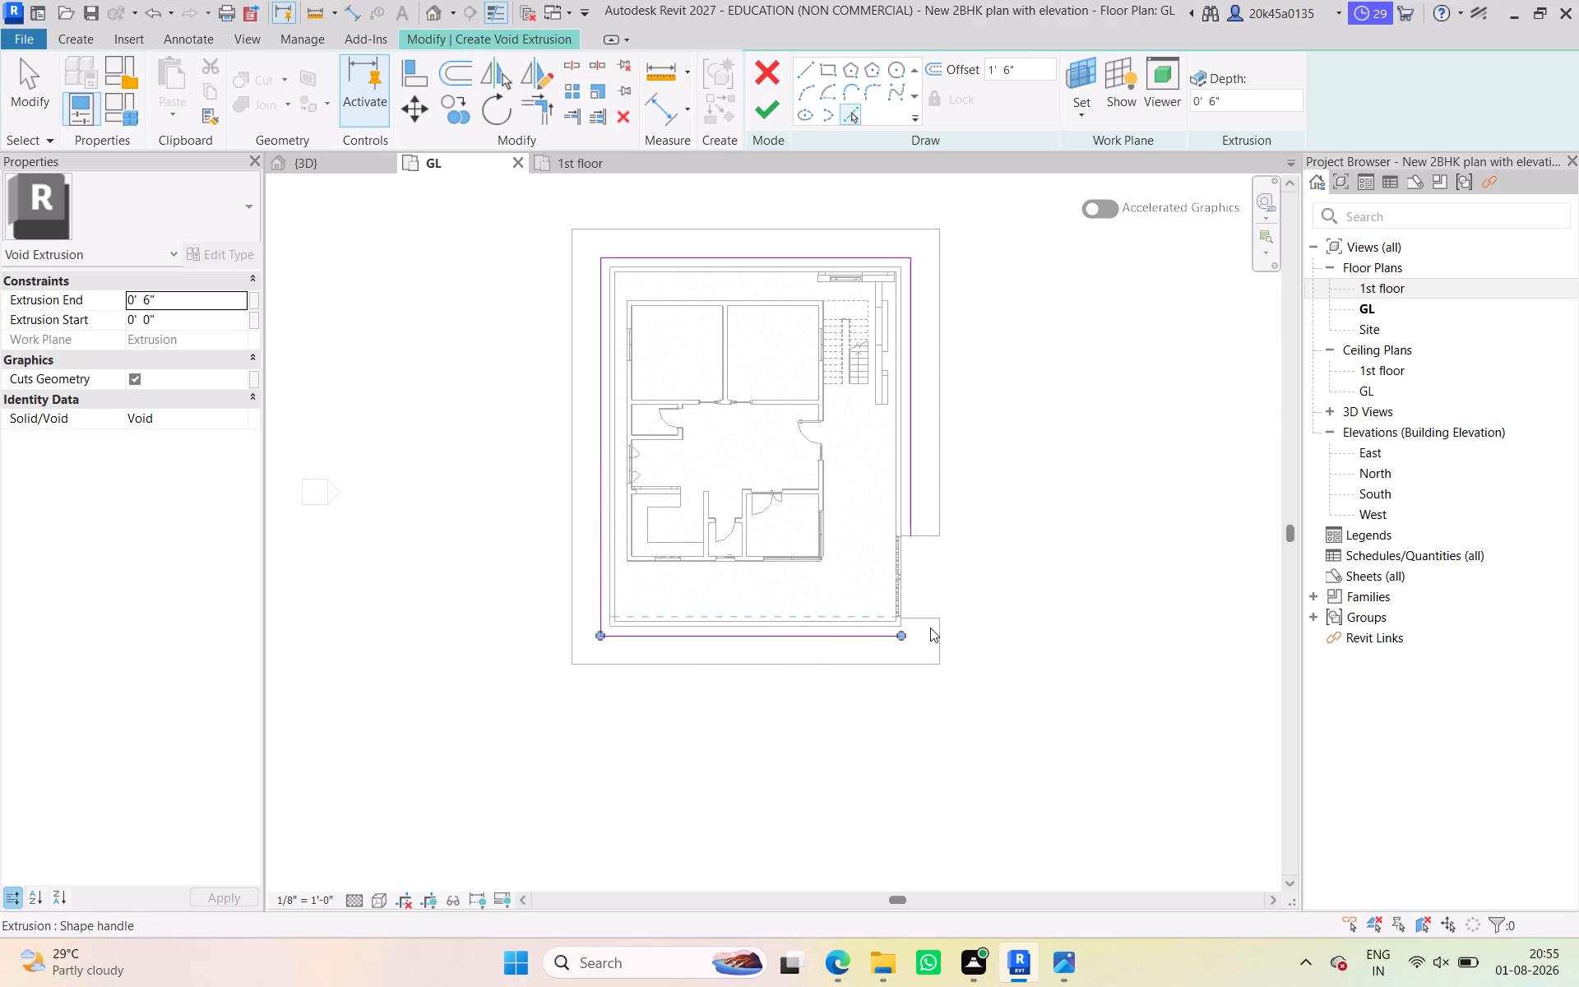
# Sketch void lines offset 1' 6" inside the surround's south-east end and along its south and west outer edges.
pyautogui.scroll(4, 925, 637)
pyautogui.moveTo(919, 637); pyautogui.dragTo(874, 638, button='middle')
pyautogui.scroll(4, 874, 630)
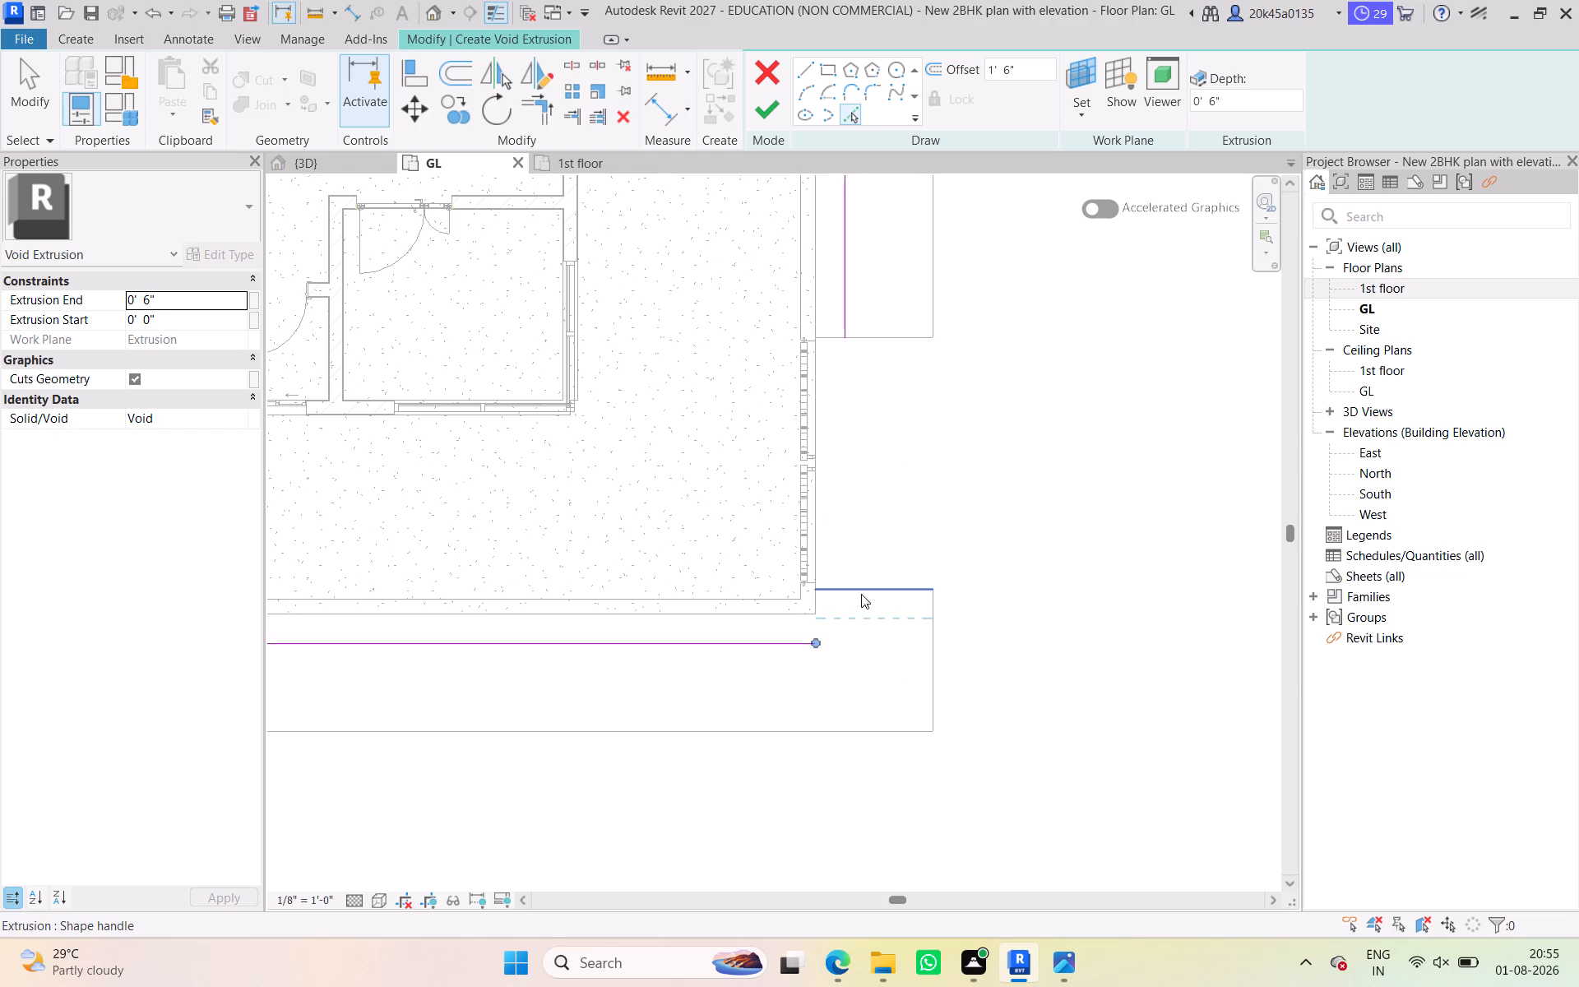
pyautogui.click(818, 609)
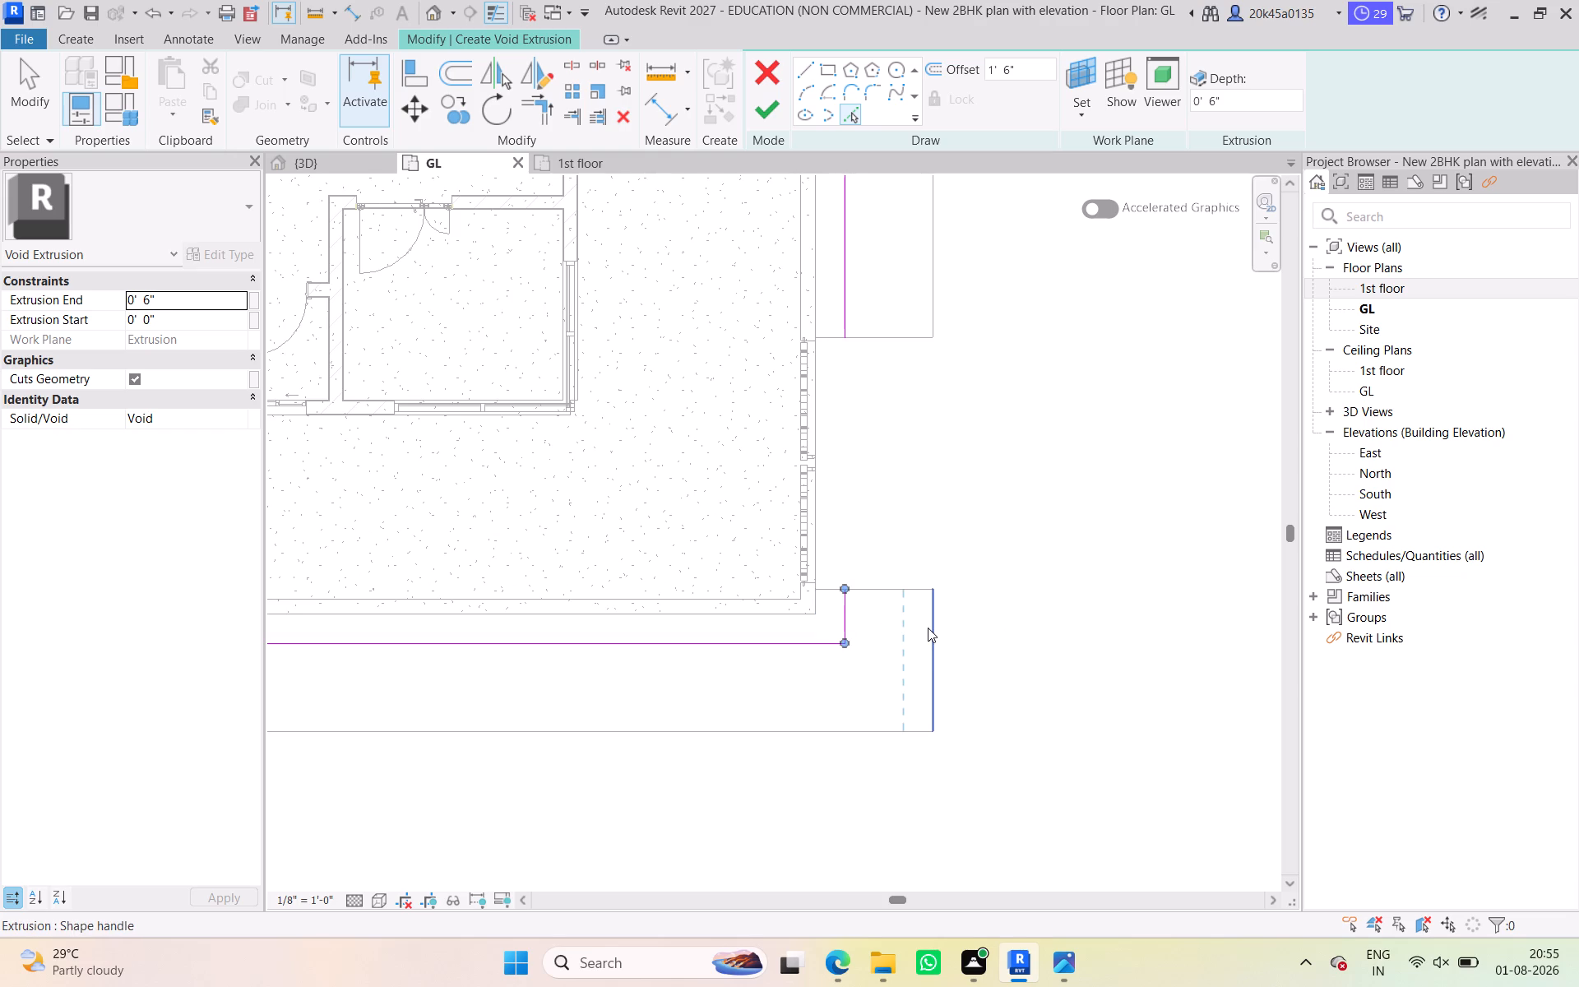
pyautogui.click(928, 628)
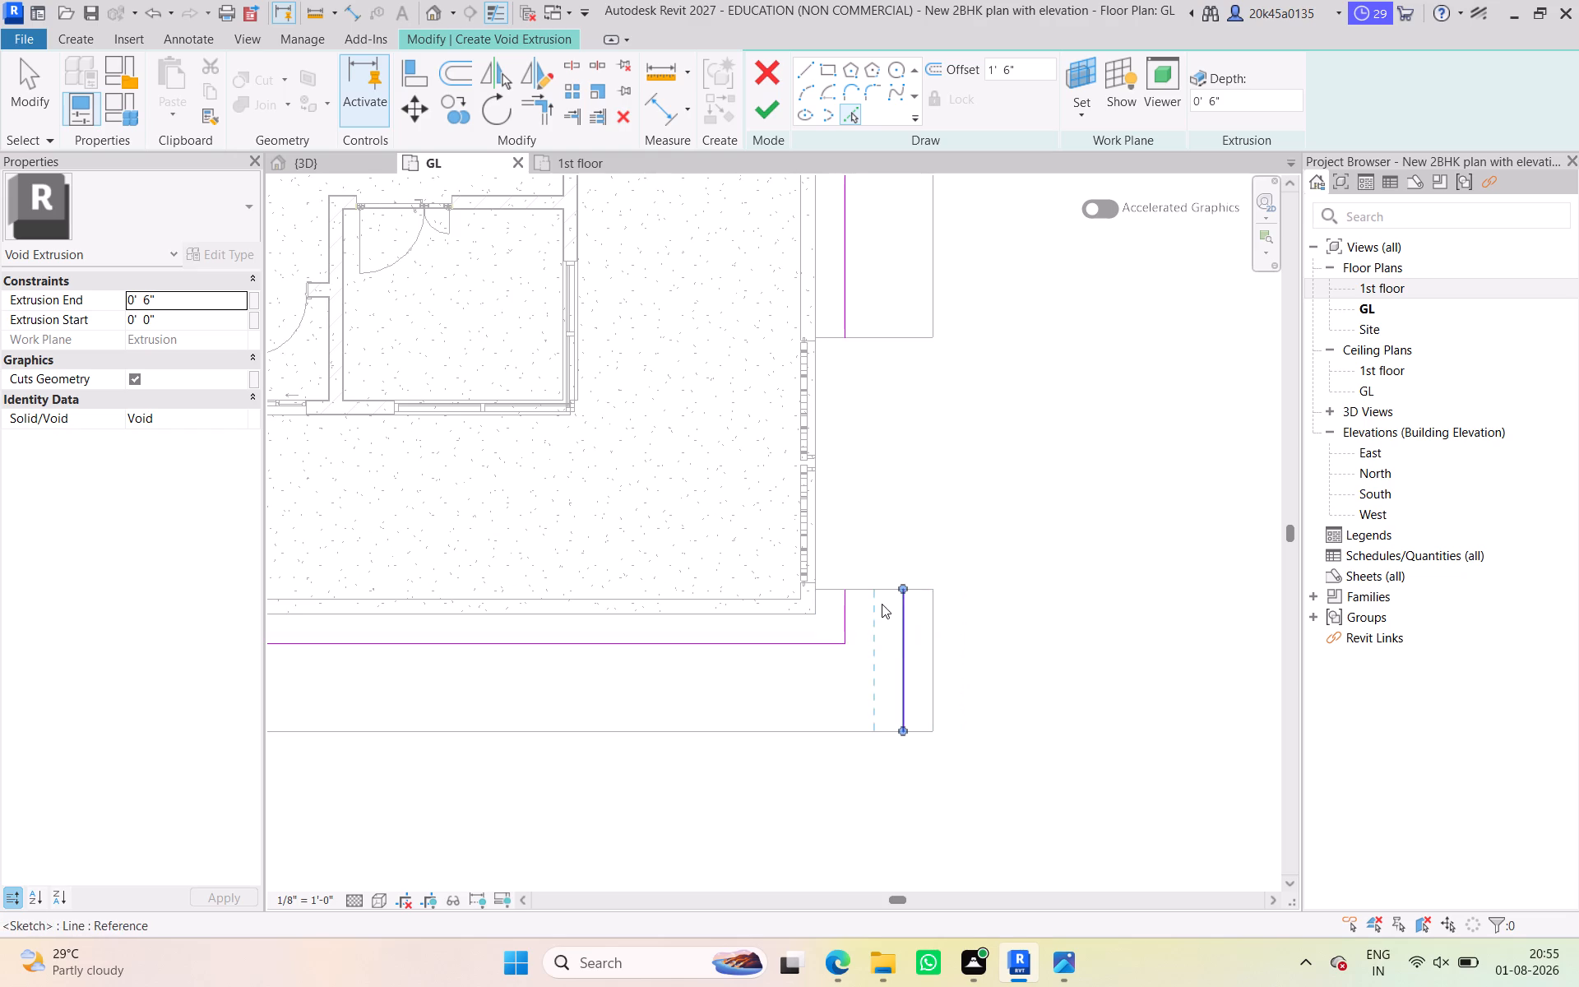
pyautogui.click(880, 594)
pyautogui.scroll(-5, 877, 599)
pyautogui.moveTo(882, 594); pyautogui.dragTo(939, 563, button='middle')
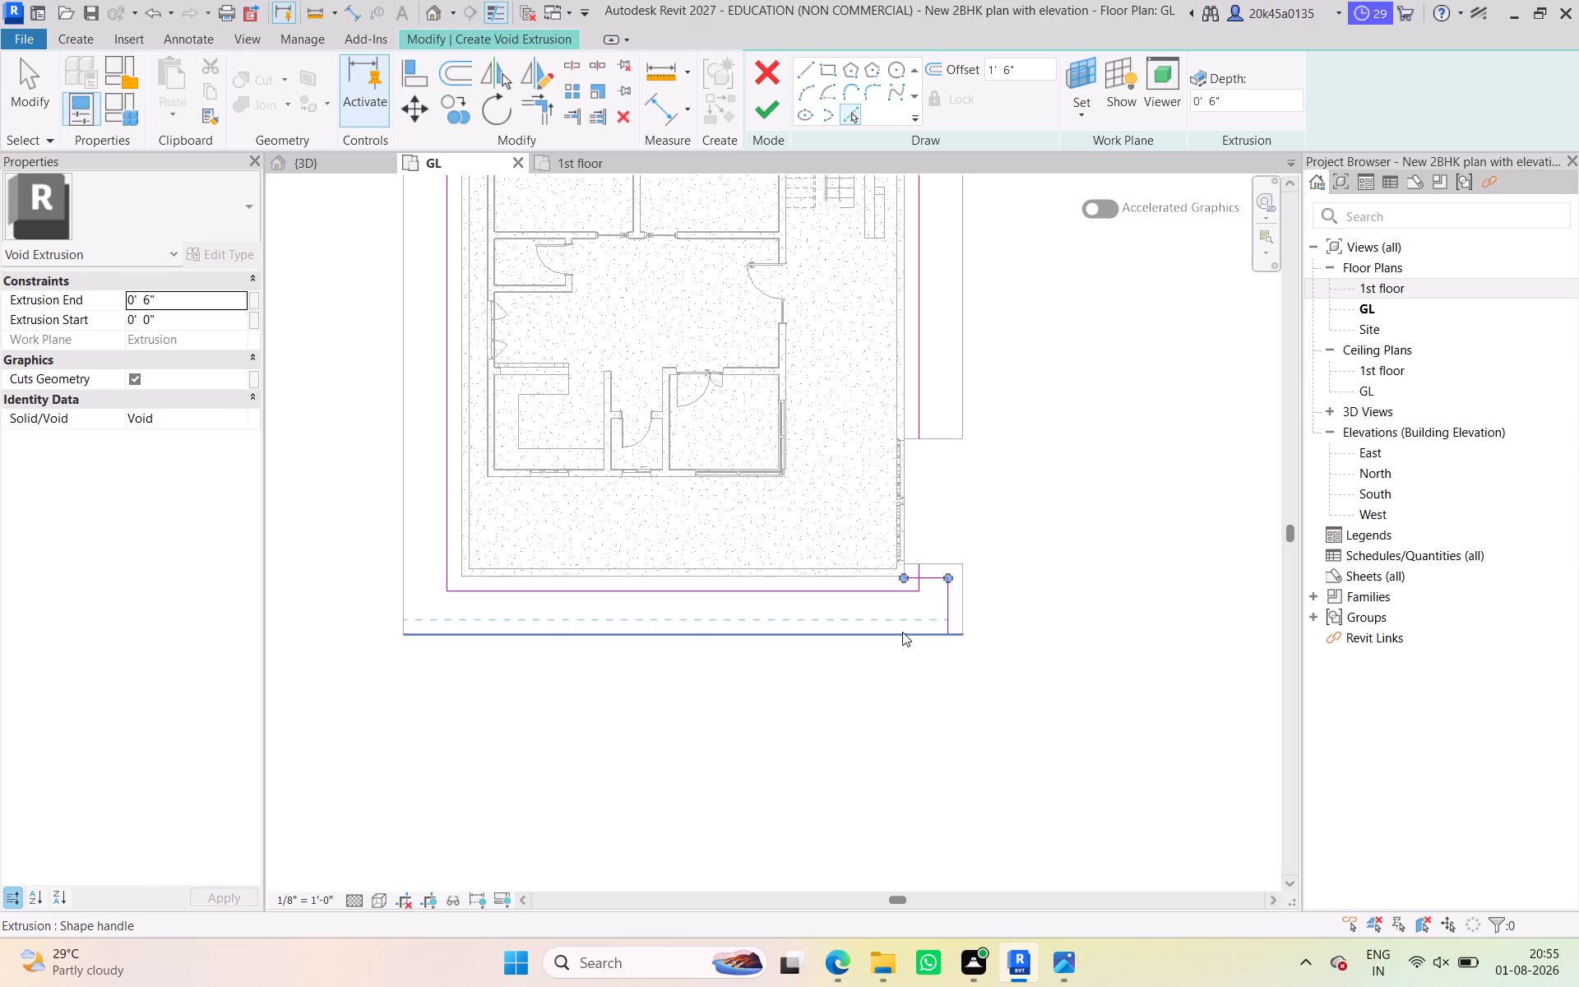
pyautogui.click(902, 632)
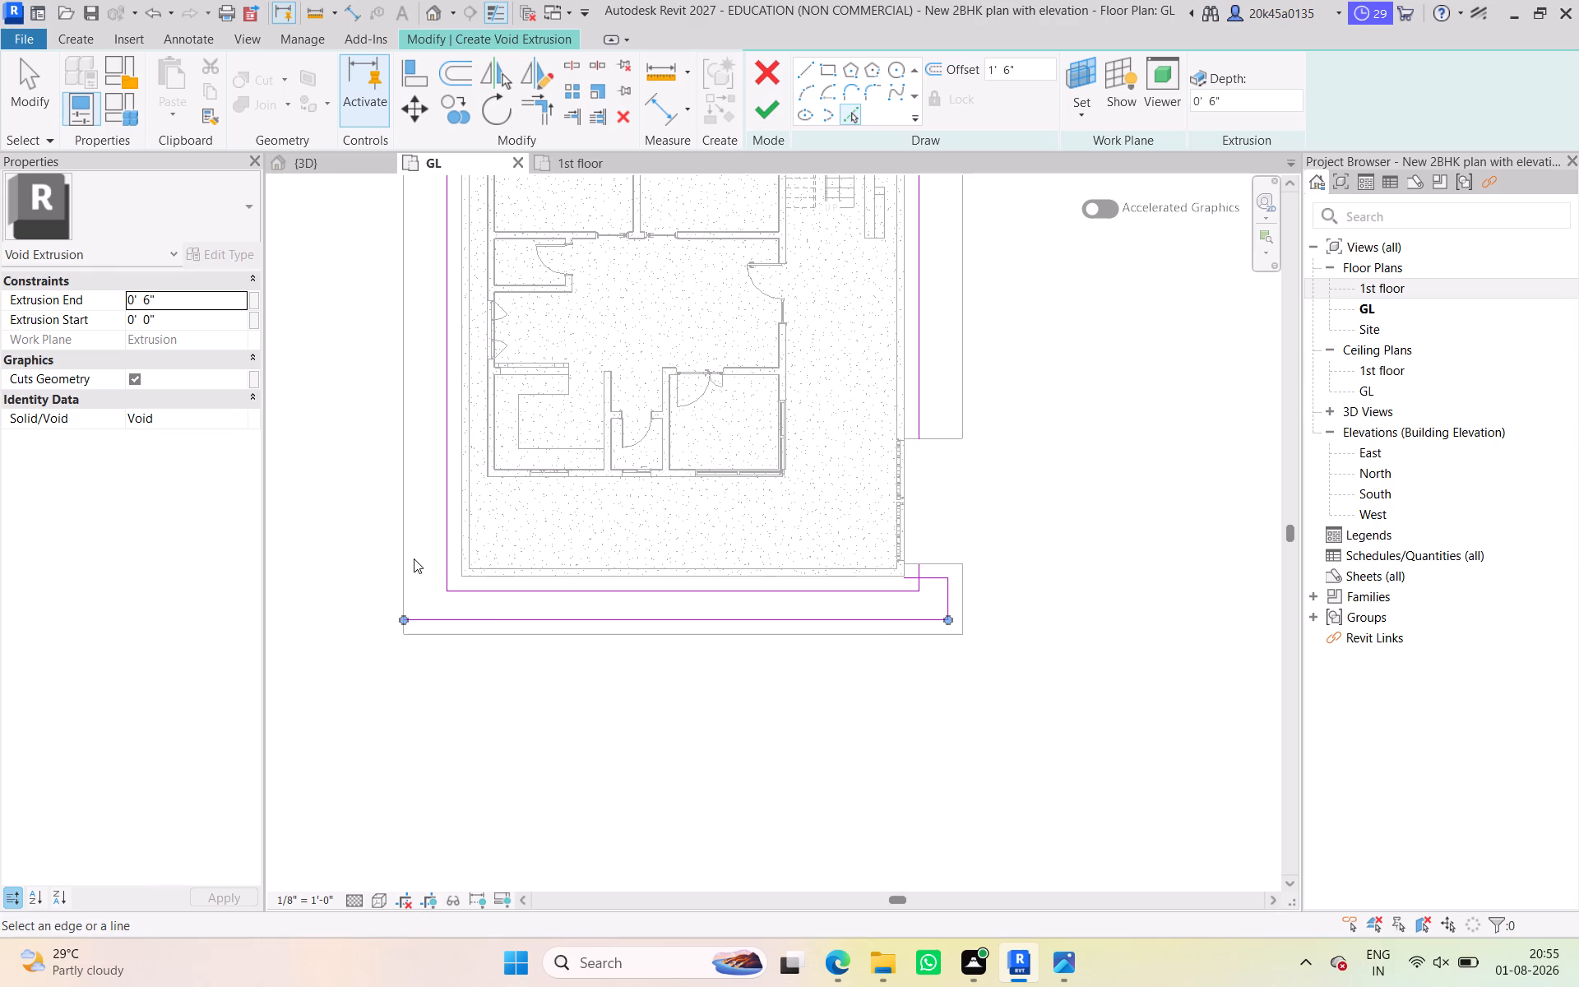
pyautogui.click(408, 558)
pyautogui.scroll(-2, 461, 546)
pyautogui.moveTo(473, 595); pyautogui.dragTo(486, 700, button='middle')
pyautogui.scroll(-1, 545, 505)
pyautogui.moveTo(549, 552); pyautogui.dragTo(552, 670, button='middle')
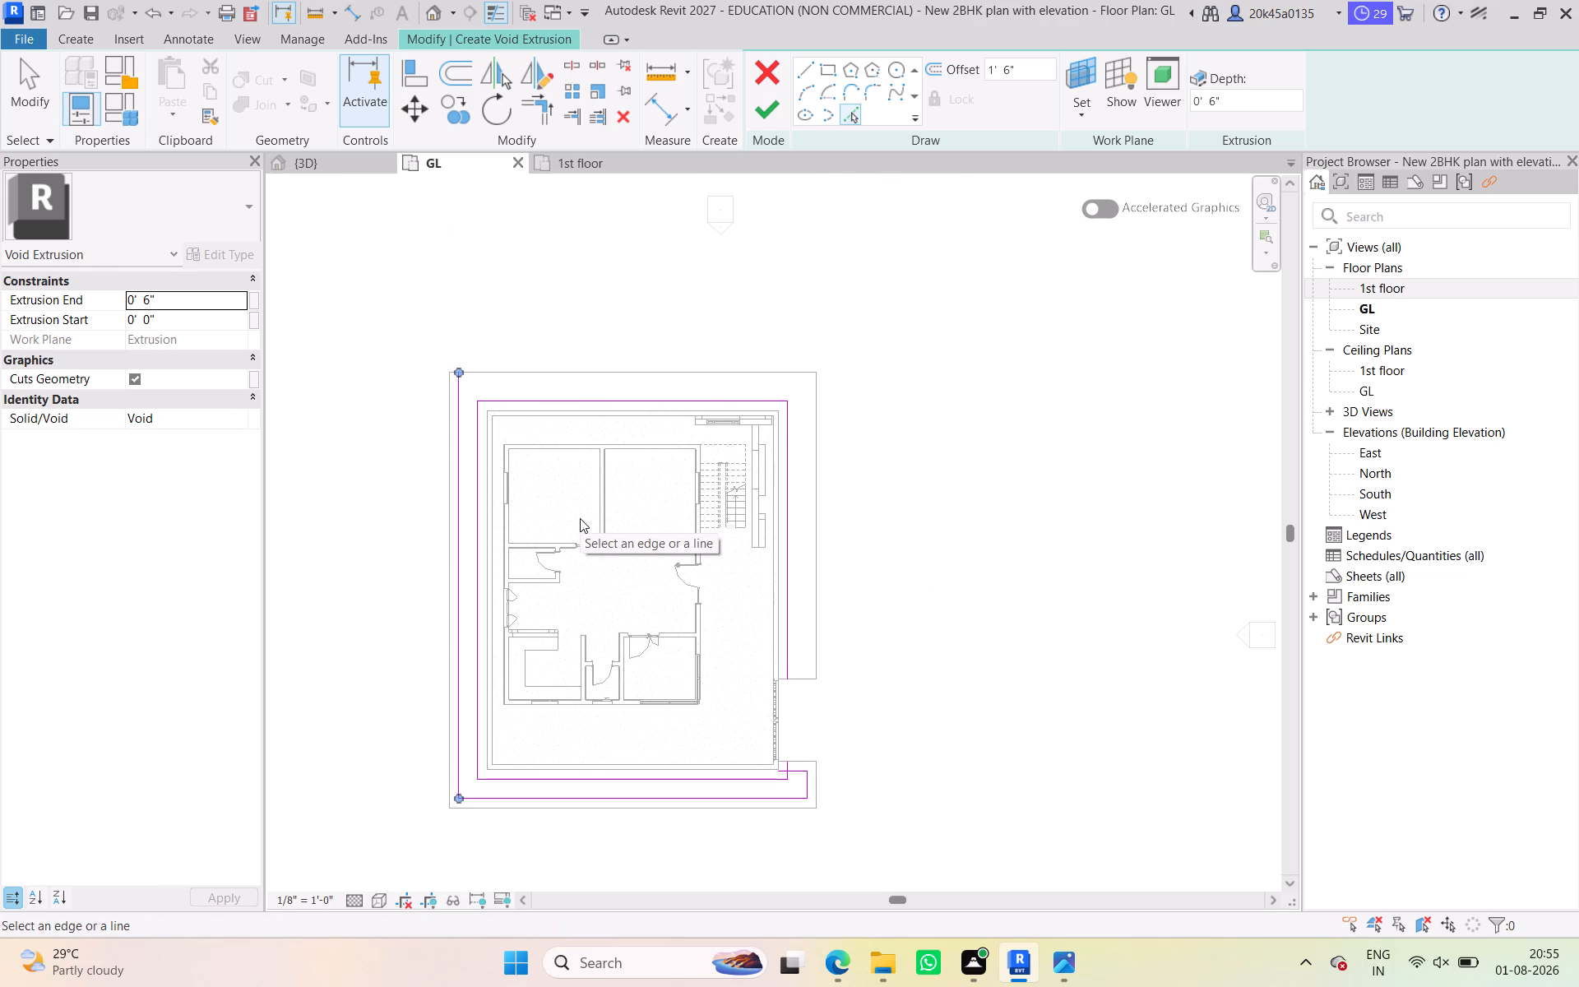
# Undo all the void sketch lines made at the 1' 6" offset.
pyautogui.hotkey('ctrl', 'z')
pyautogui.hotkey('ctrl', 'z')
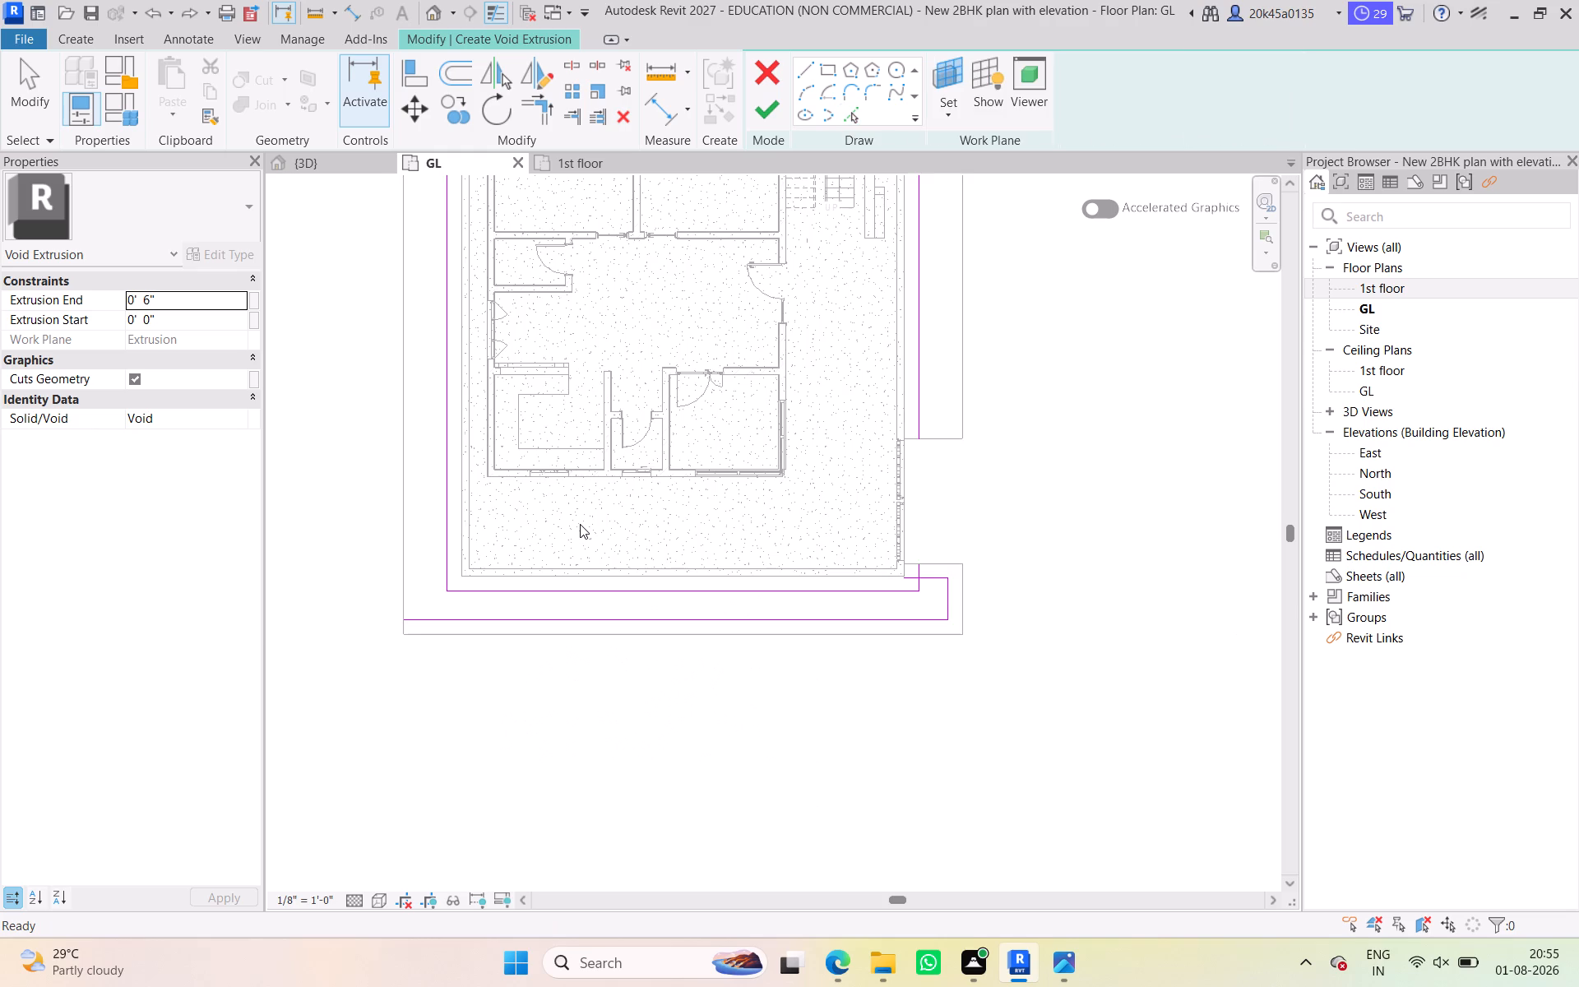
pyautogui.hotkey('ctrl', 'z')
pyautogui.hotkey('ctrl', 'z')
pyautogui.hotkey('ctrl', 'z')
pyautogui.hotkey('ctrl', 'z')
pyautogui.scroll(-3, 579, 528)
pyautogui.moveTo(589, 568); pyautogui.dragTo(597, 629, button='middle')
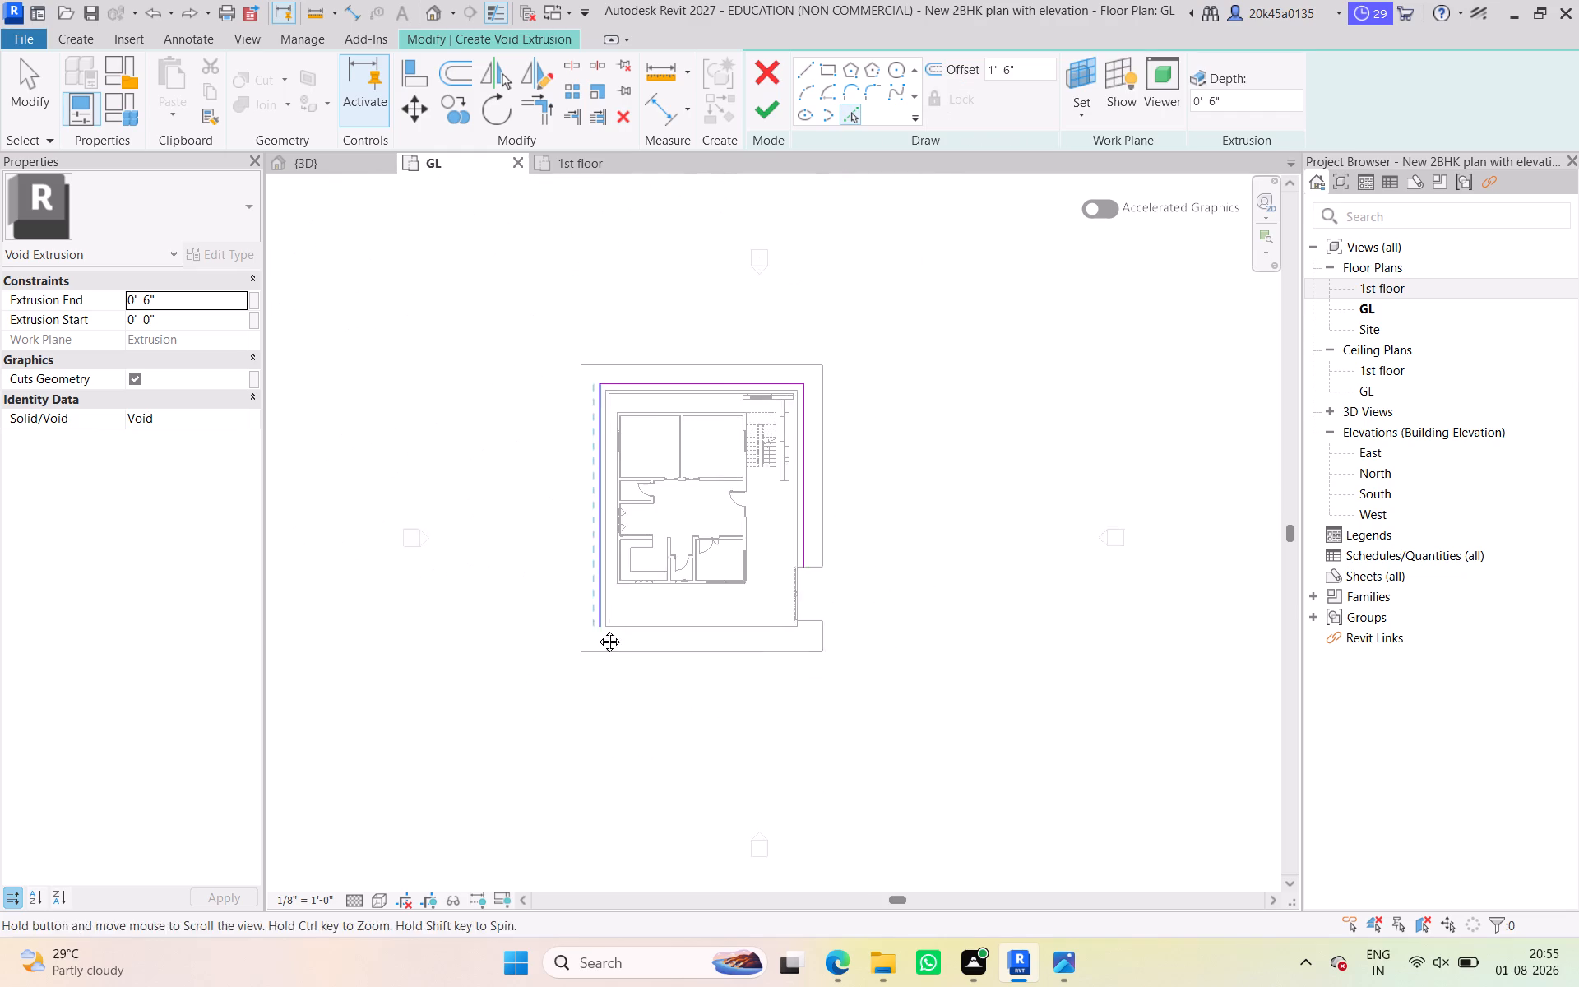
pyautogui.moveTo(597, 629); pyautogui.dragTo(597, 638, button='middle')
pyautogui.hotkey('ctrl', 'z')
pyautogui.hotkey('ctrl', 'z')
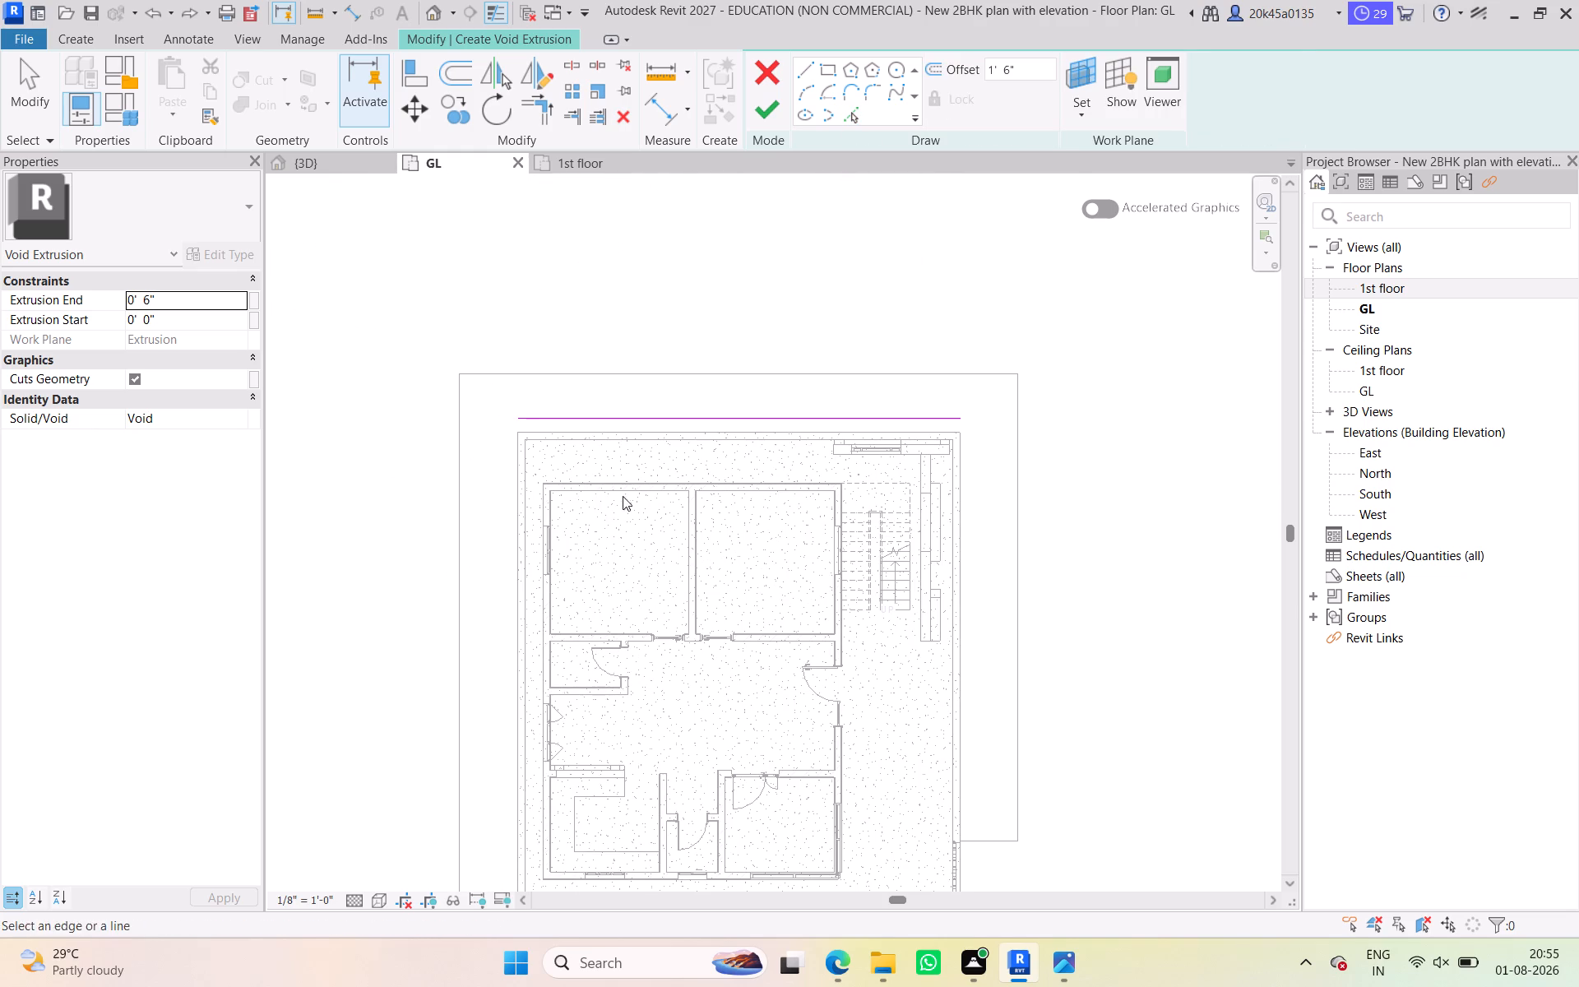
pyautogui.hotkey('ctrl', 'z')
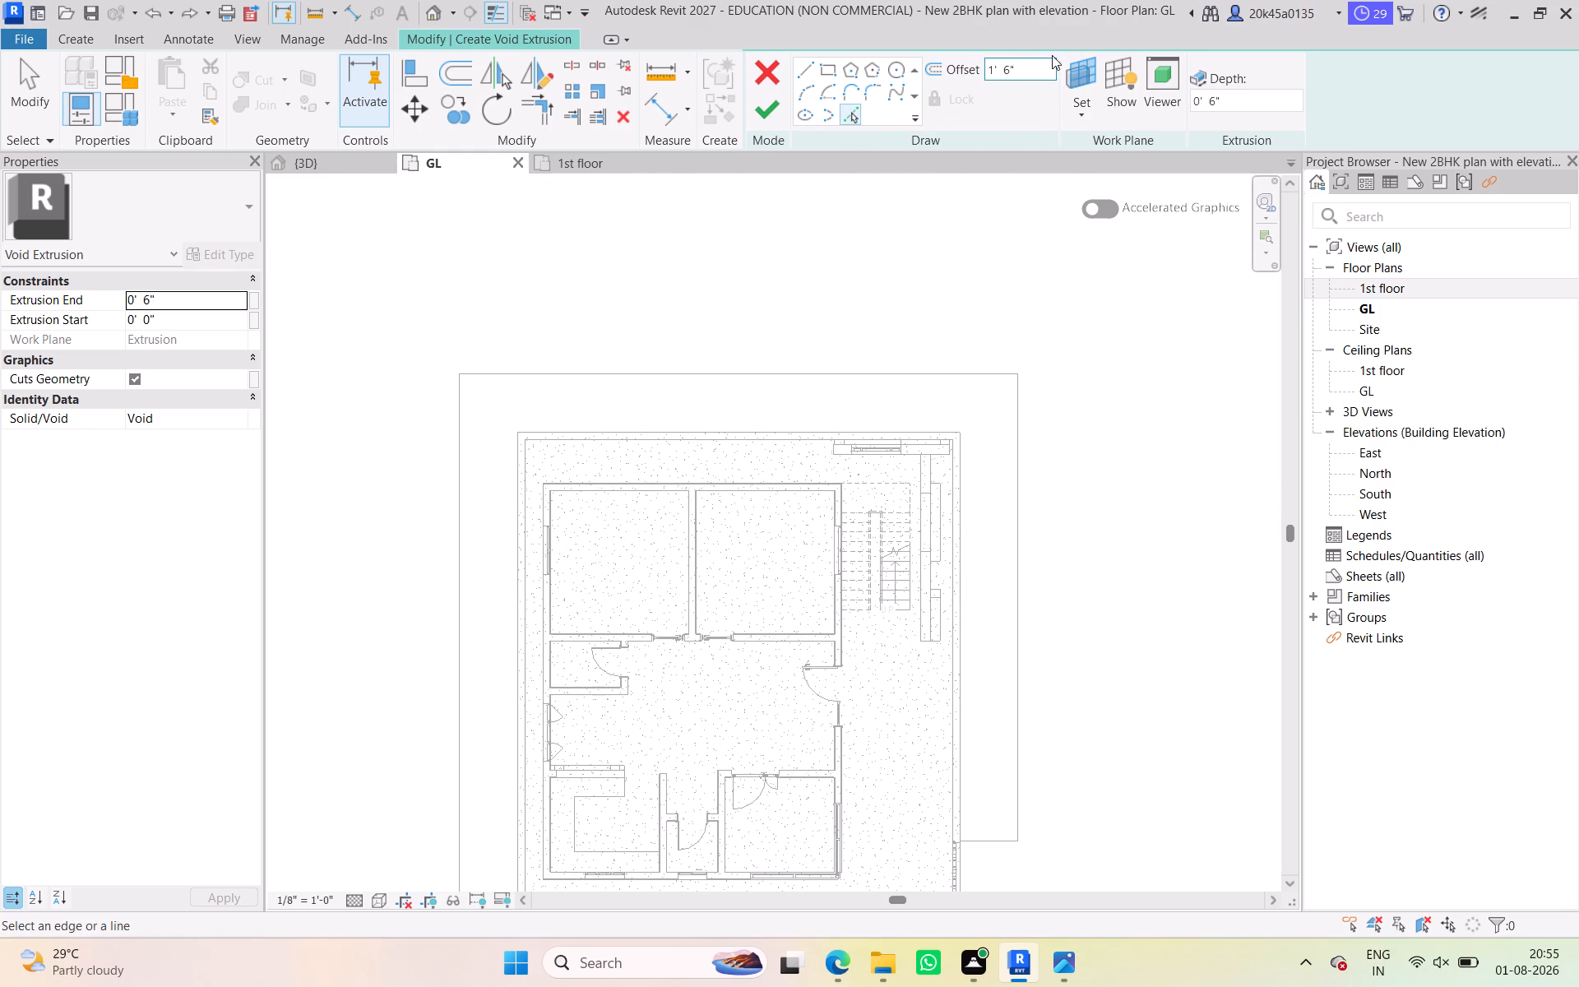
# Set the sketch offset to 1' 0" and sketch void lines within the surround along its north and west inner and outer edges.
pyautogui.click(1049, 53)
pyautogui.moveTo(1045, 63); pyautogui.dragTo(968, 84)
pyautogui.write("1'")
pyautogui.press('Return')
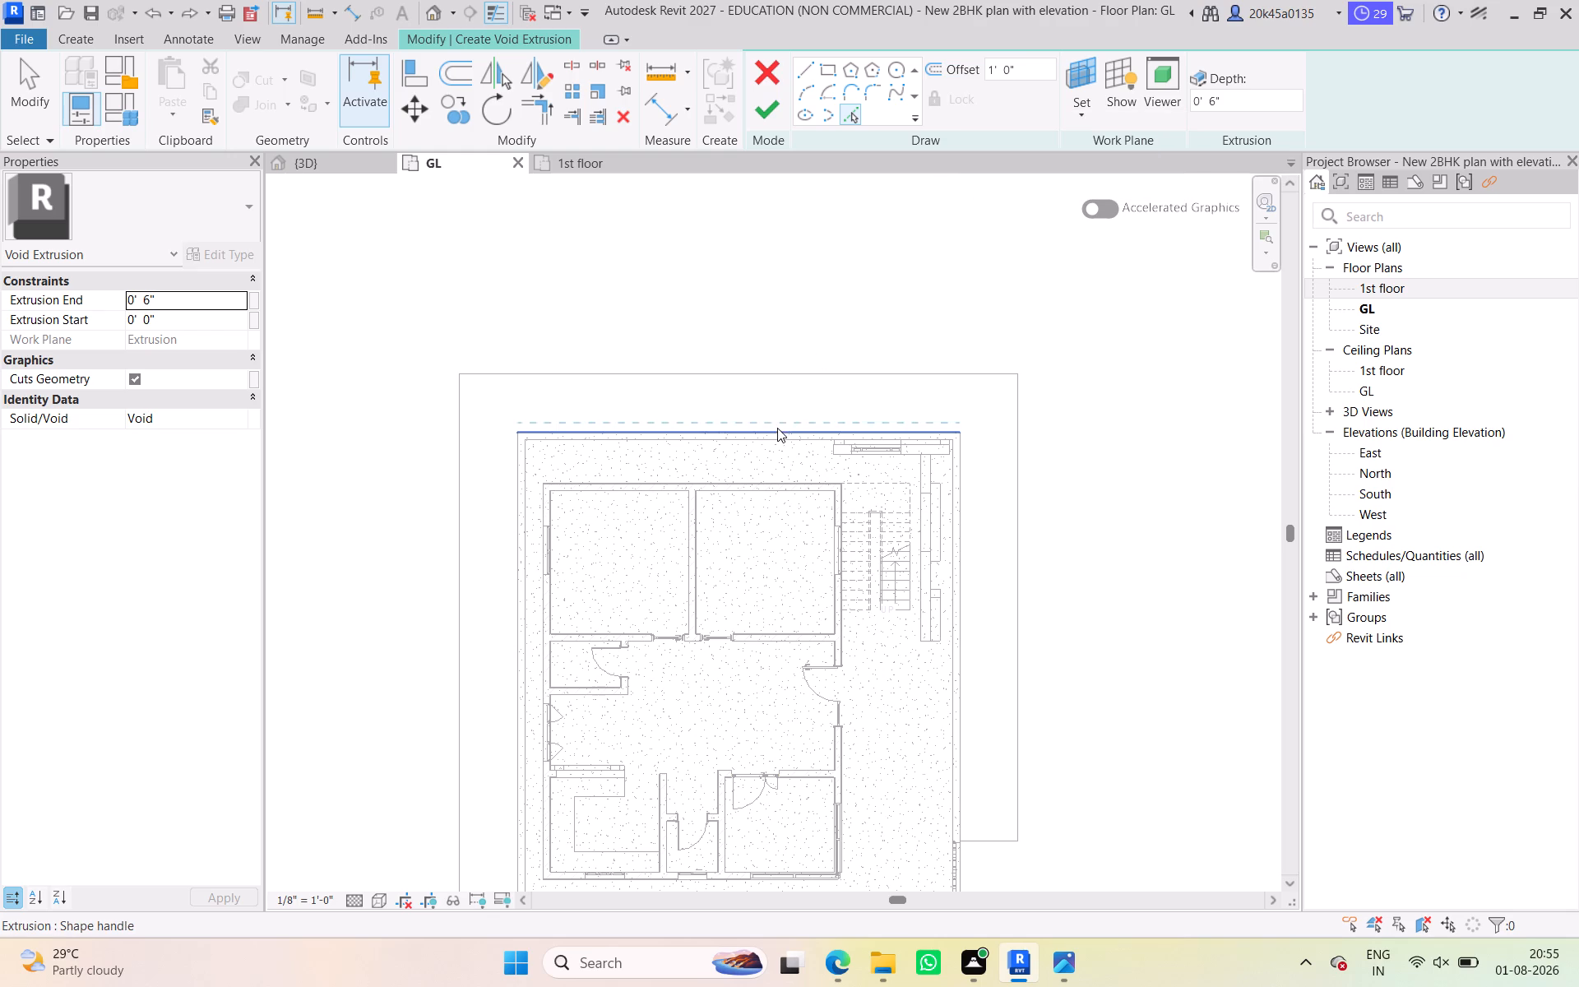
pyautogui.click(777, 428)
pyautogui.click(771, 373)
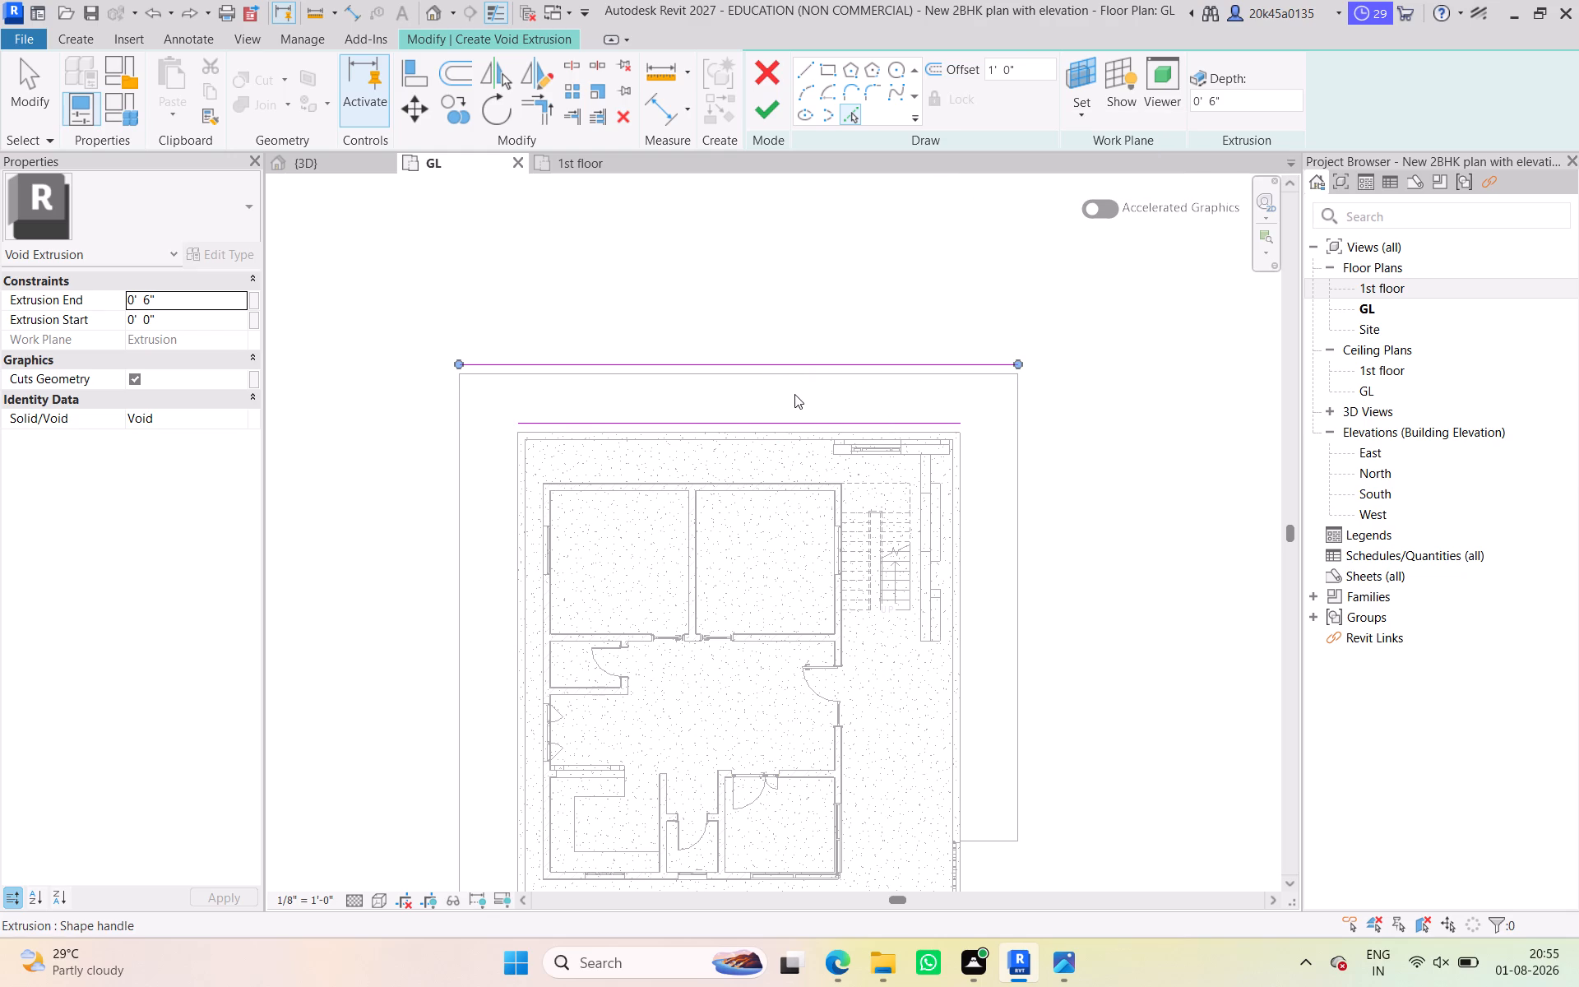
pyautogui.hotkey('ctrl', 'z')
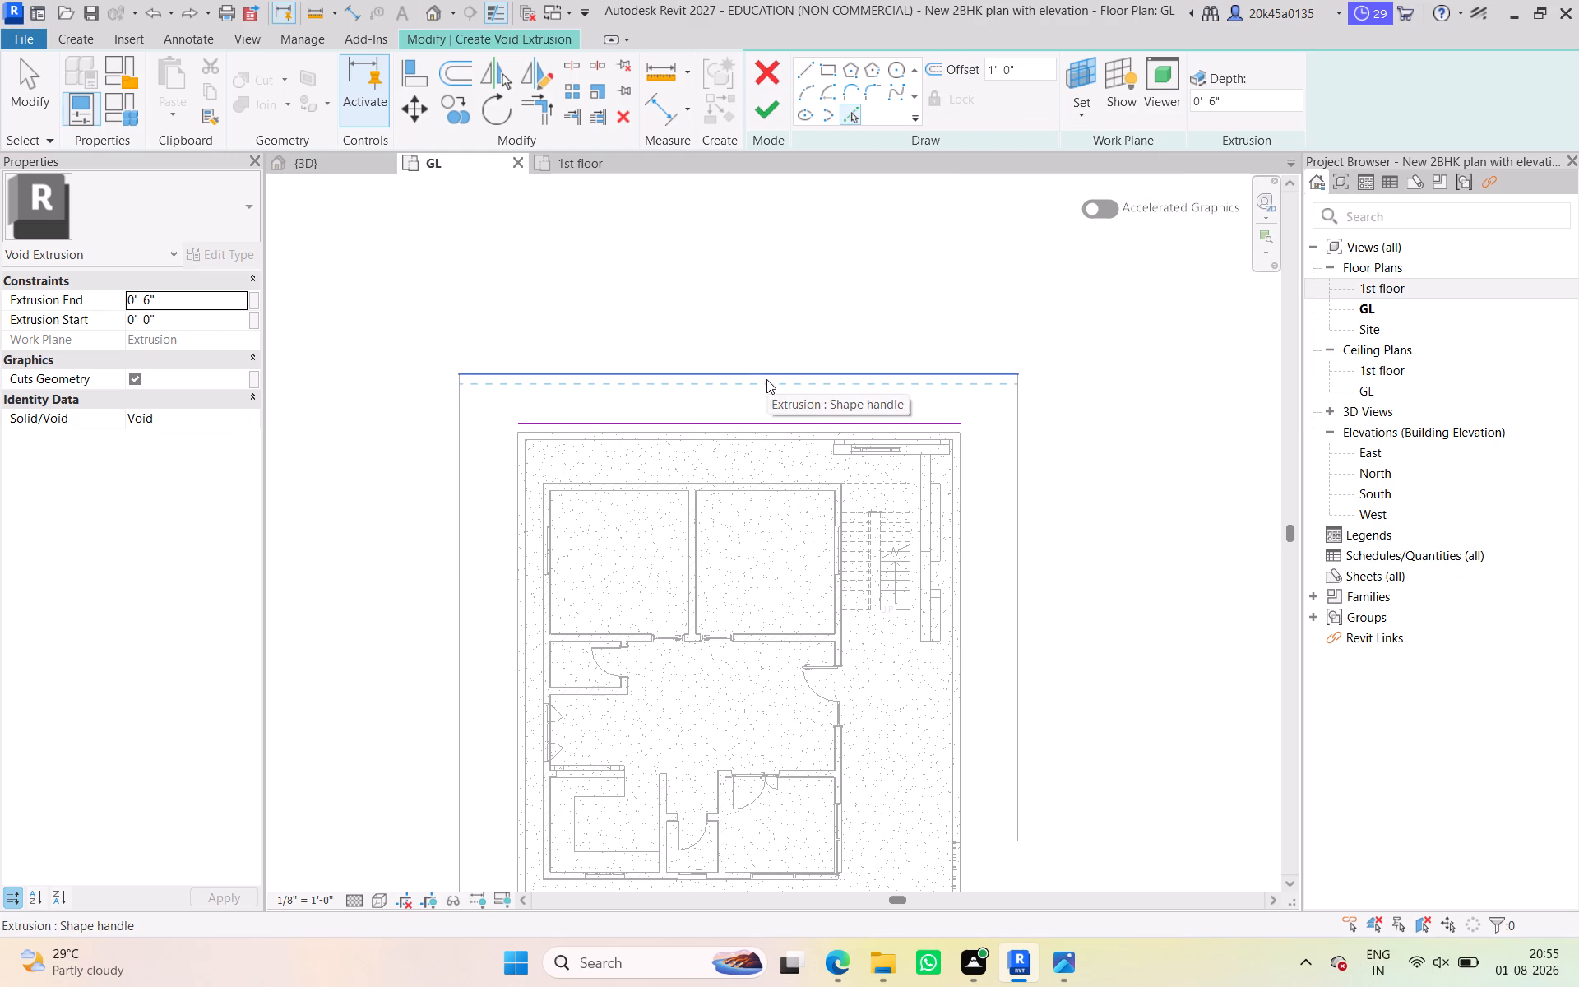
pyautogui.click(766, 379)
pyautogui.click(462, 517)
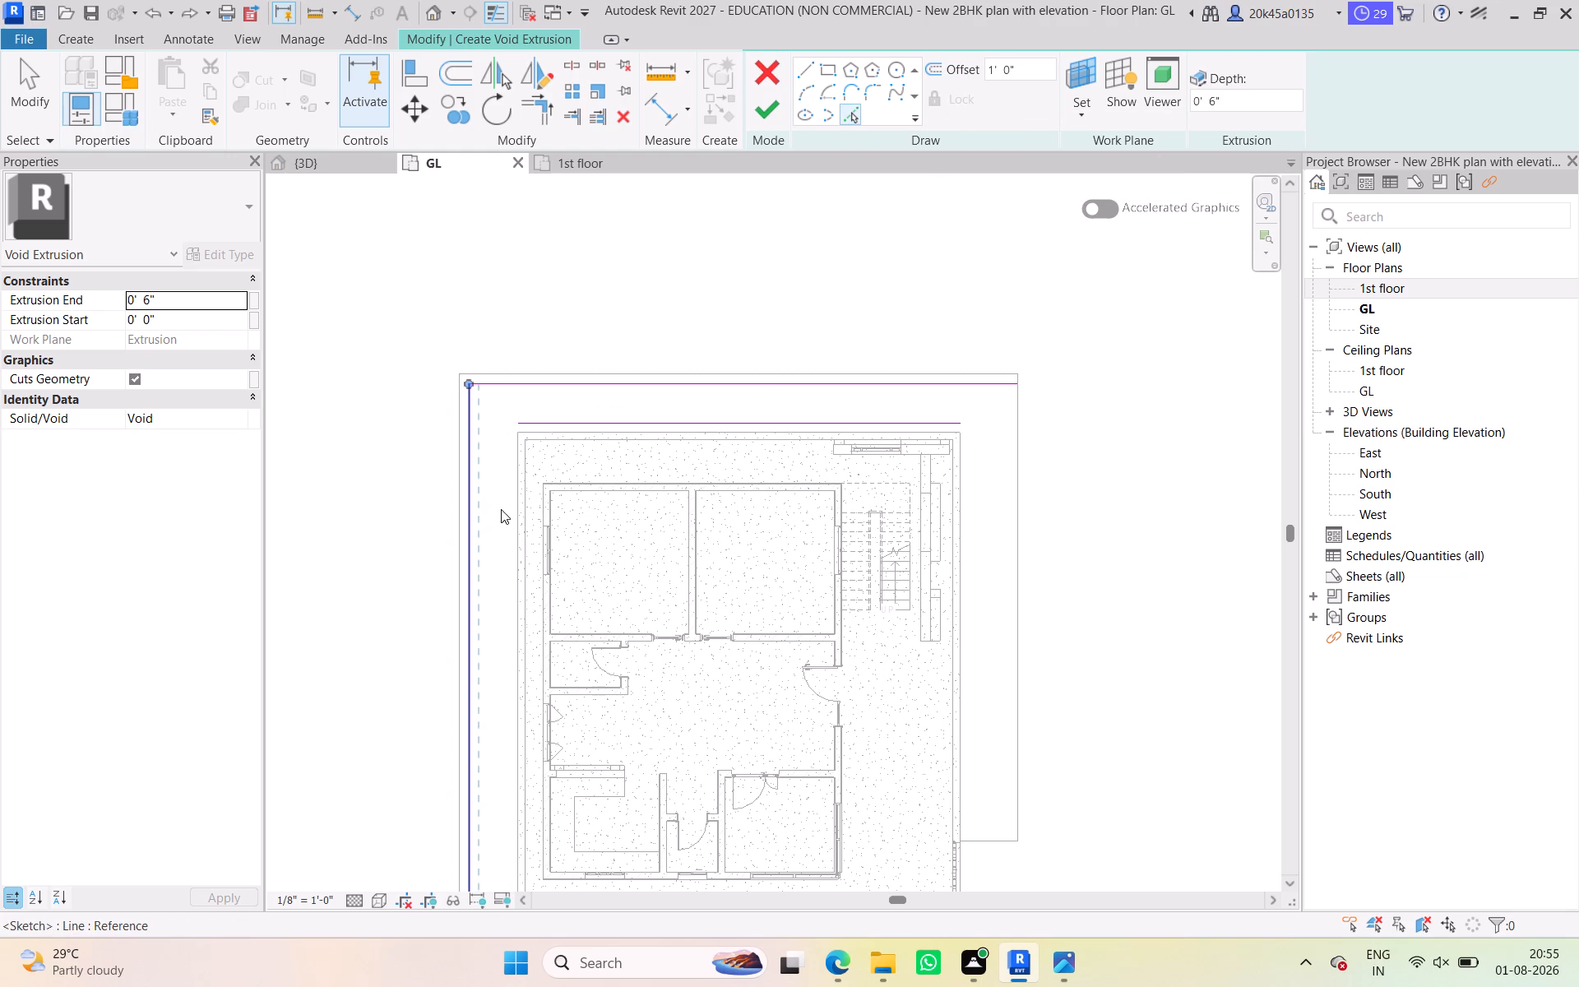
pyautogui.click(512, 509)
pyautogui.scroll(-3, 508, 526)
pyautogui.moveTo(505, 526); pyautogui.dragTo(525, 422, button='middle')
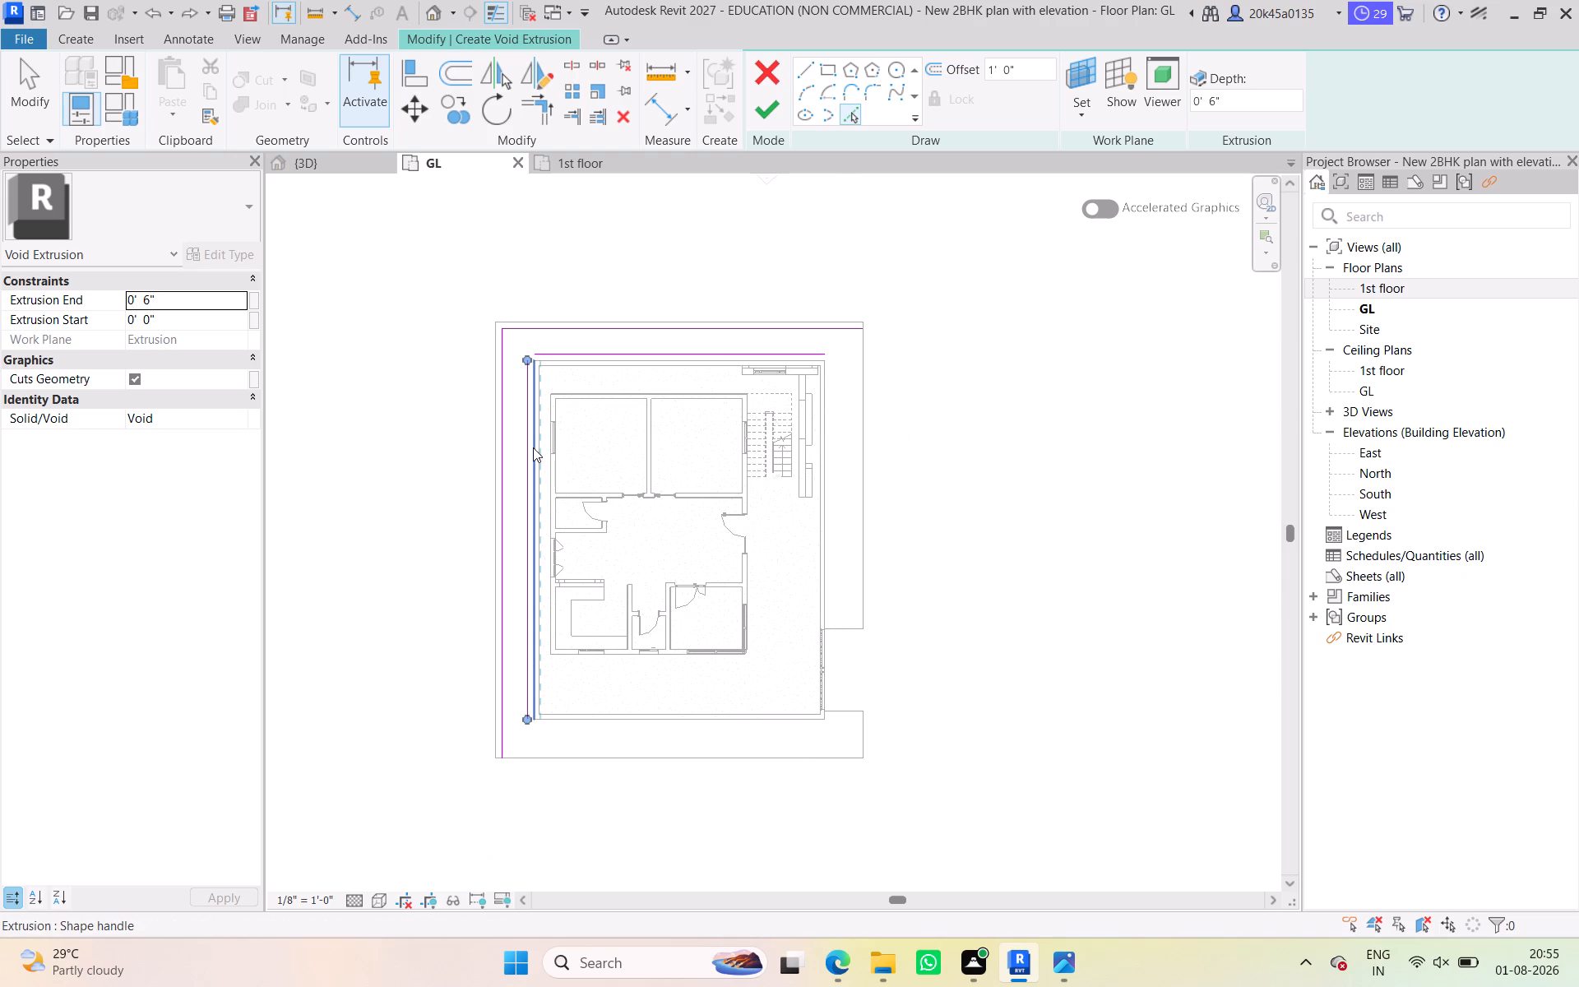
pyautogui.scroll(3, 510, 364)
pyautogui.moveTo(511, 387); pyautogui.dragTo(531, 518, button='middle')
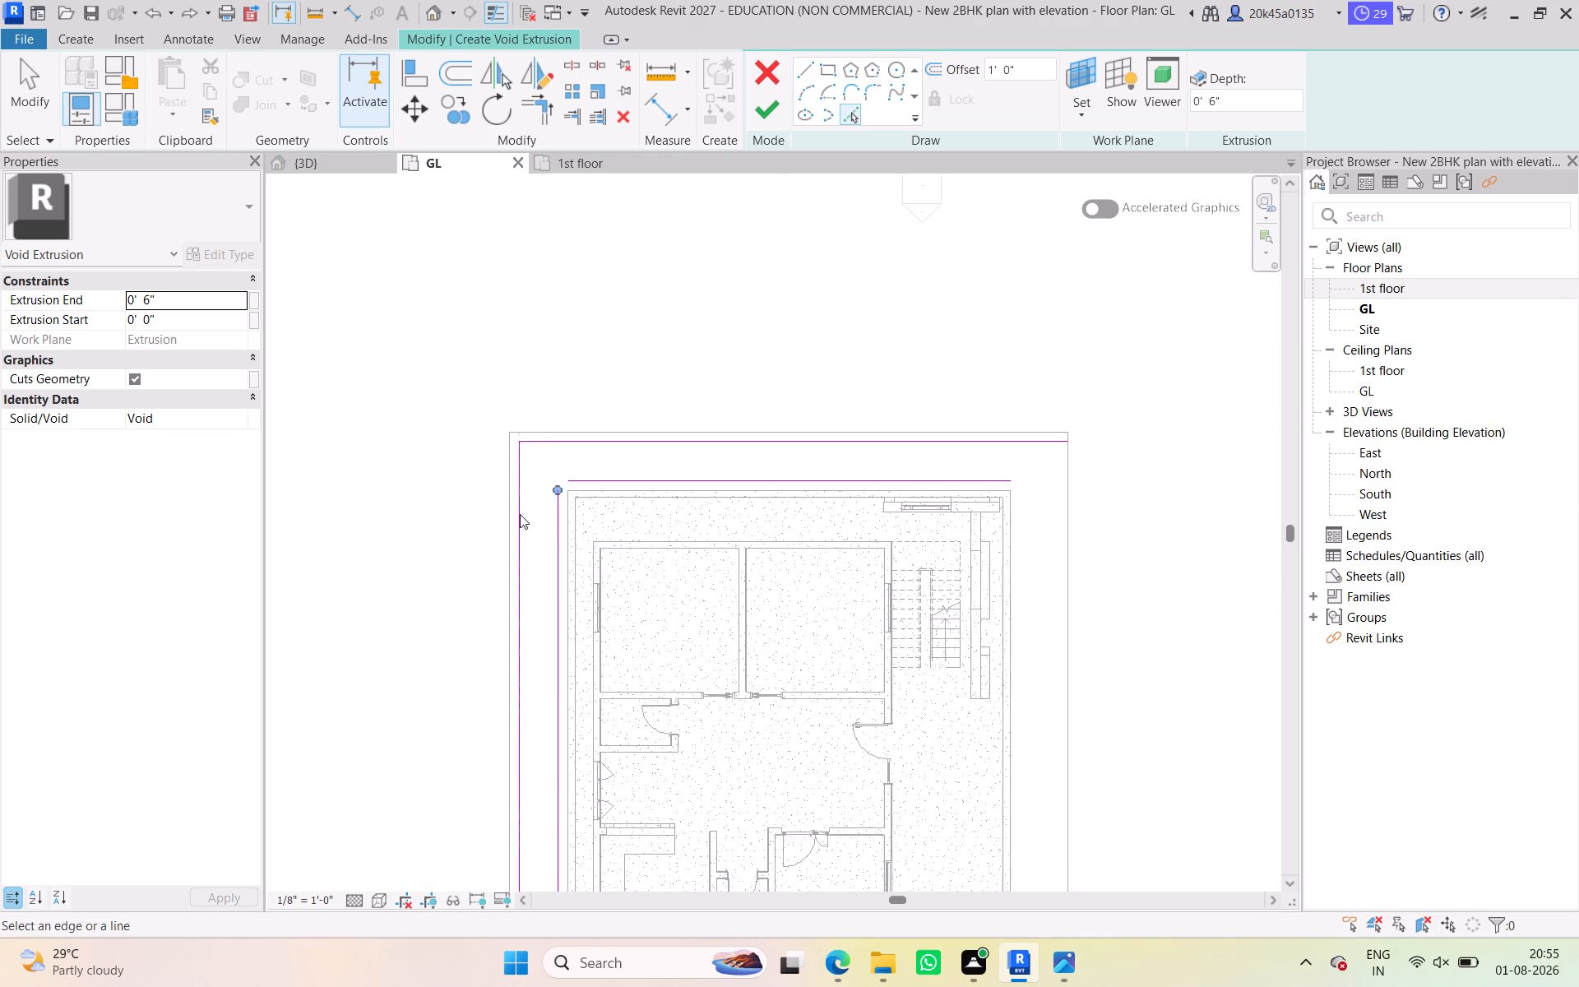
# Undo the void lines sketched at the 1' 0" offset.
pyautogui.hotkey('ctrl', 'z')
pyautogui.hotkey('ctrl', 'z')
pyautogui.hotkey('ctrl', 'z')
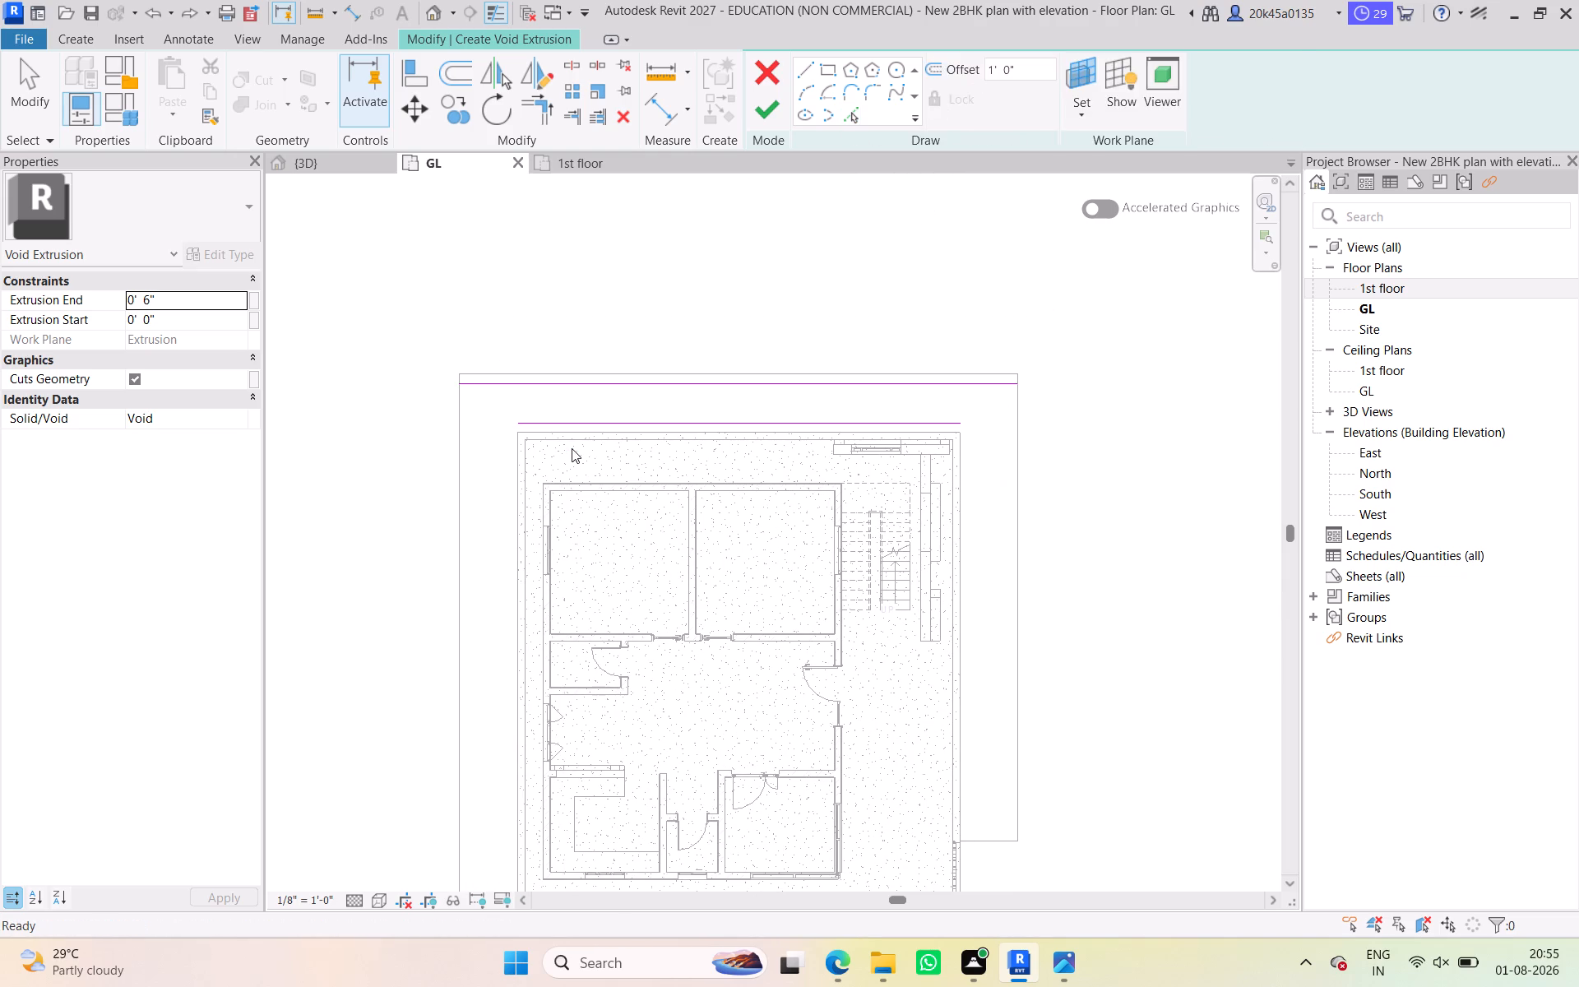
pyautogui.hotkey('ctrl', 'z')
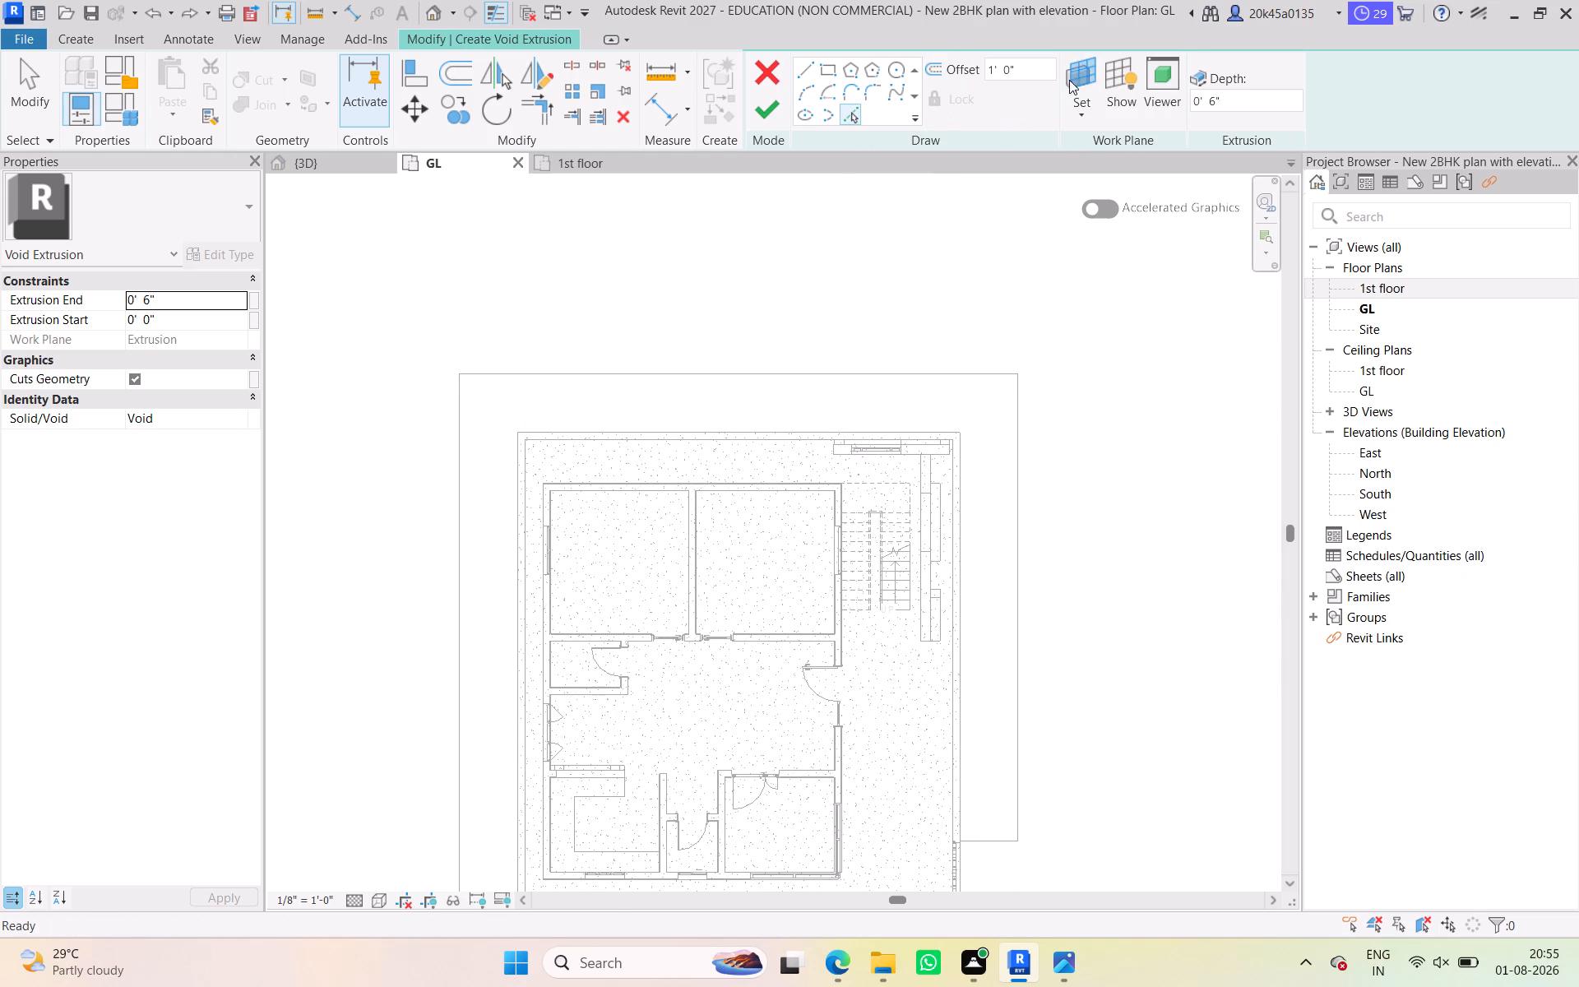
# Set the sketch offset to 8" and sketch void lines within the surround along its north and west inner and outer edges.
pyautogui.moveTo(1045, 75); pyautogui.dragTo(898, 75)
pyautogui.press('8')
pyautogui.hotkey('shift', '"')
pyautogui.press('Return')
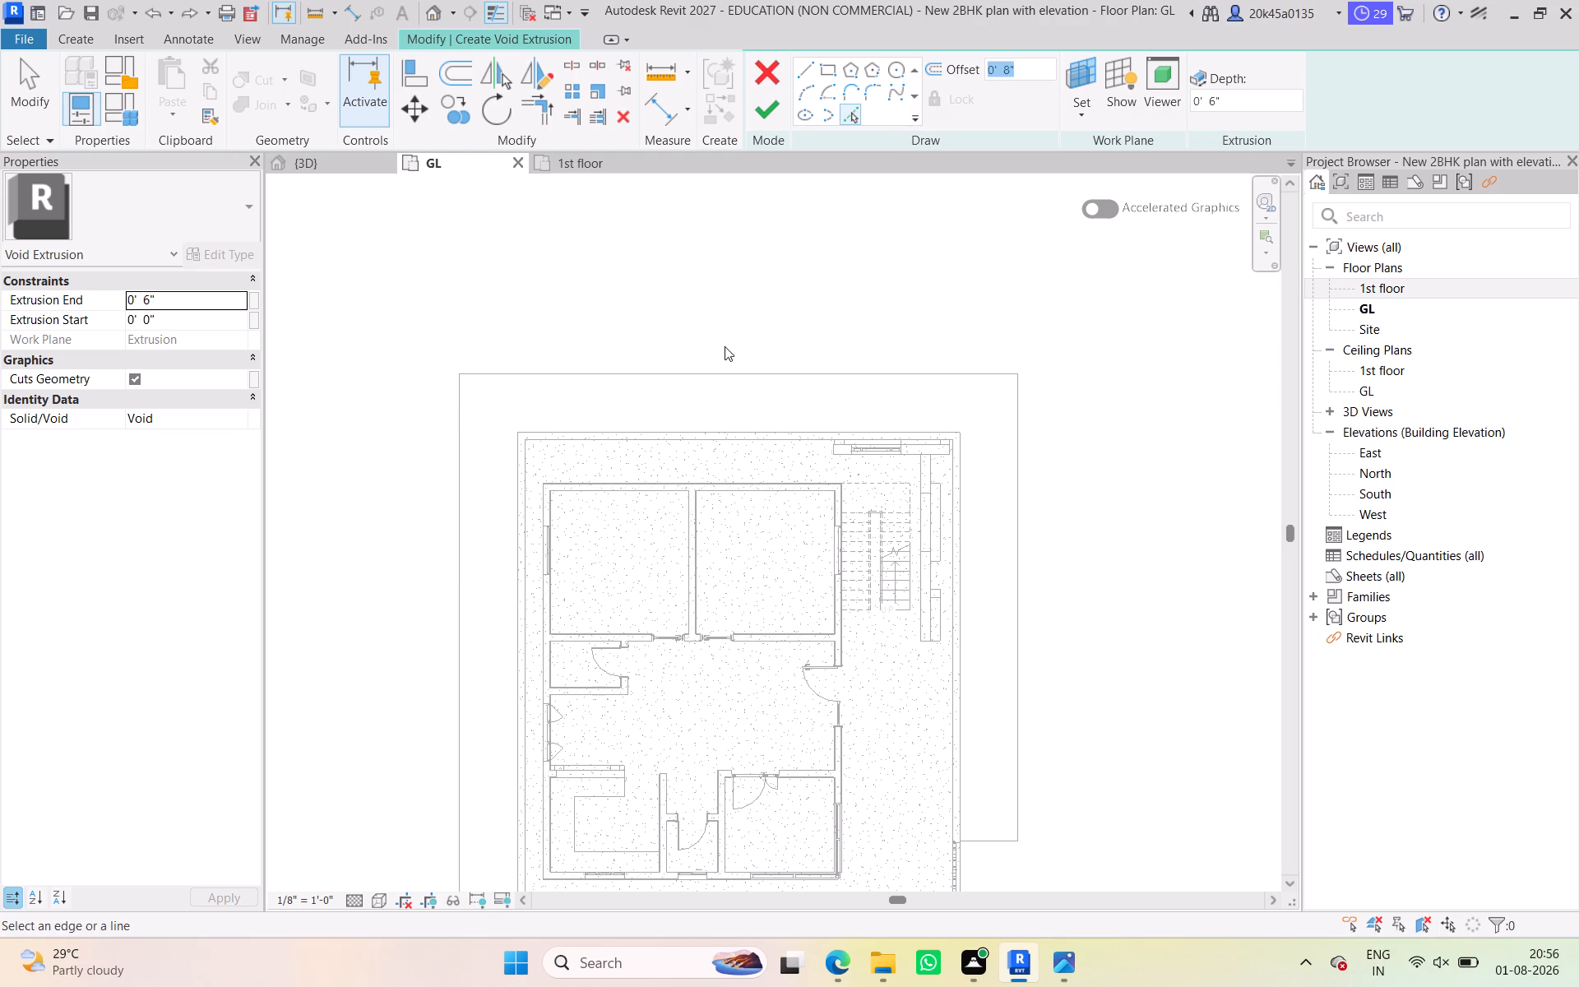
pyautogui.click(755, 424)
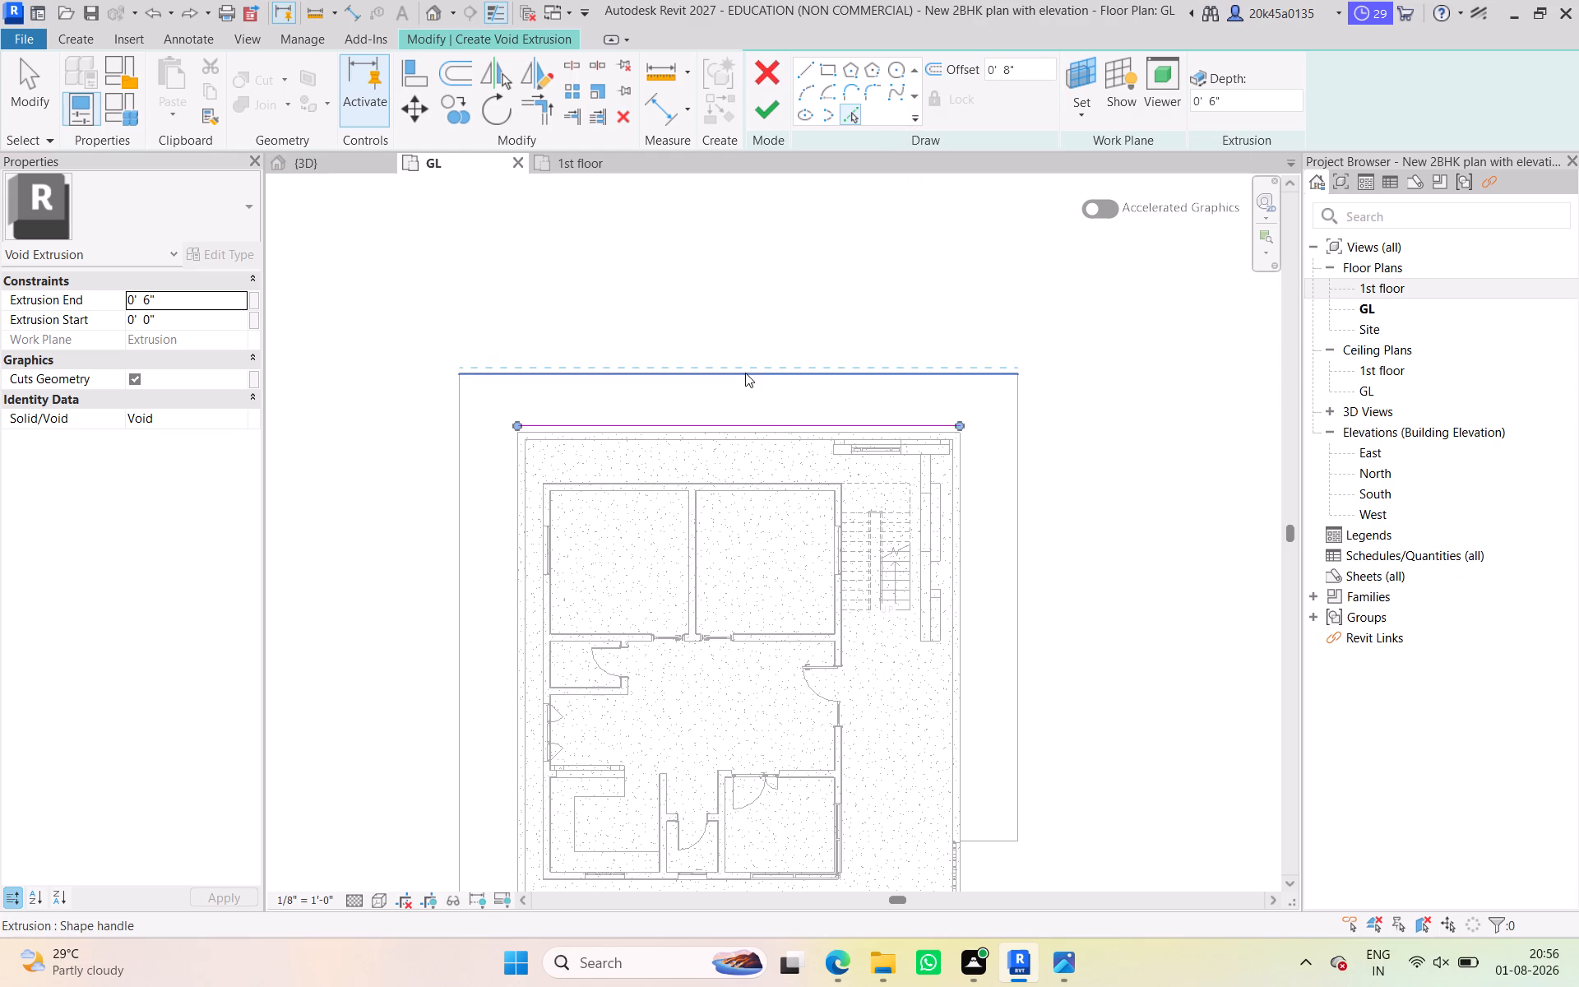
pyautogui.click(748, 382)
pyautogui.scroll(4, 738, 393)
pyautogui.moveTo(749, 427); pyautogui.dragTo(757, 450, button='middle')
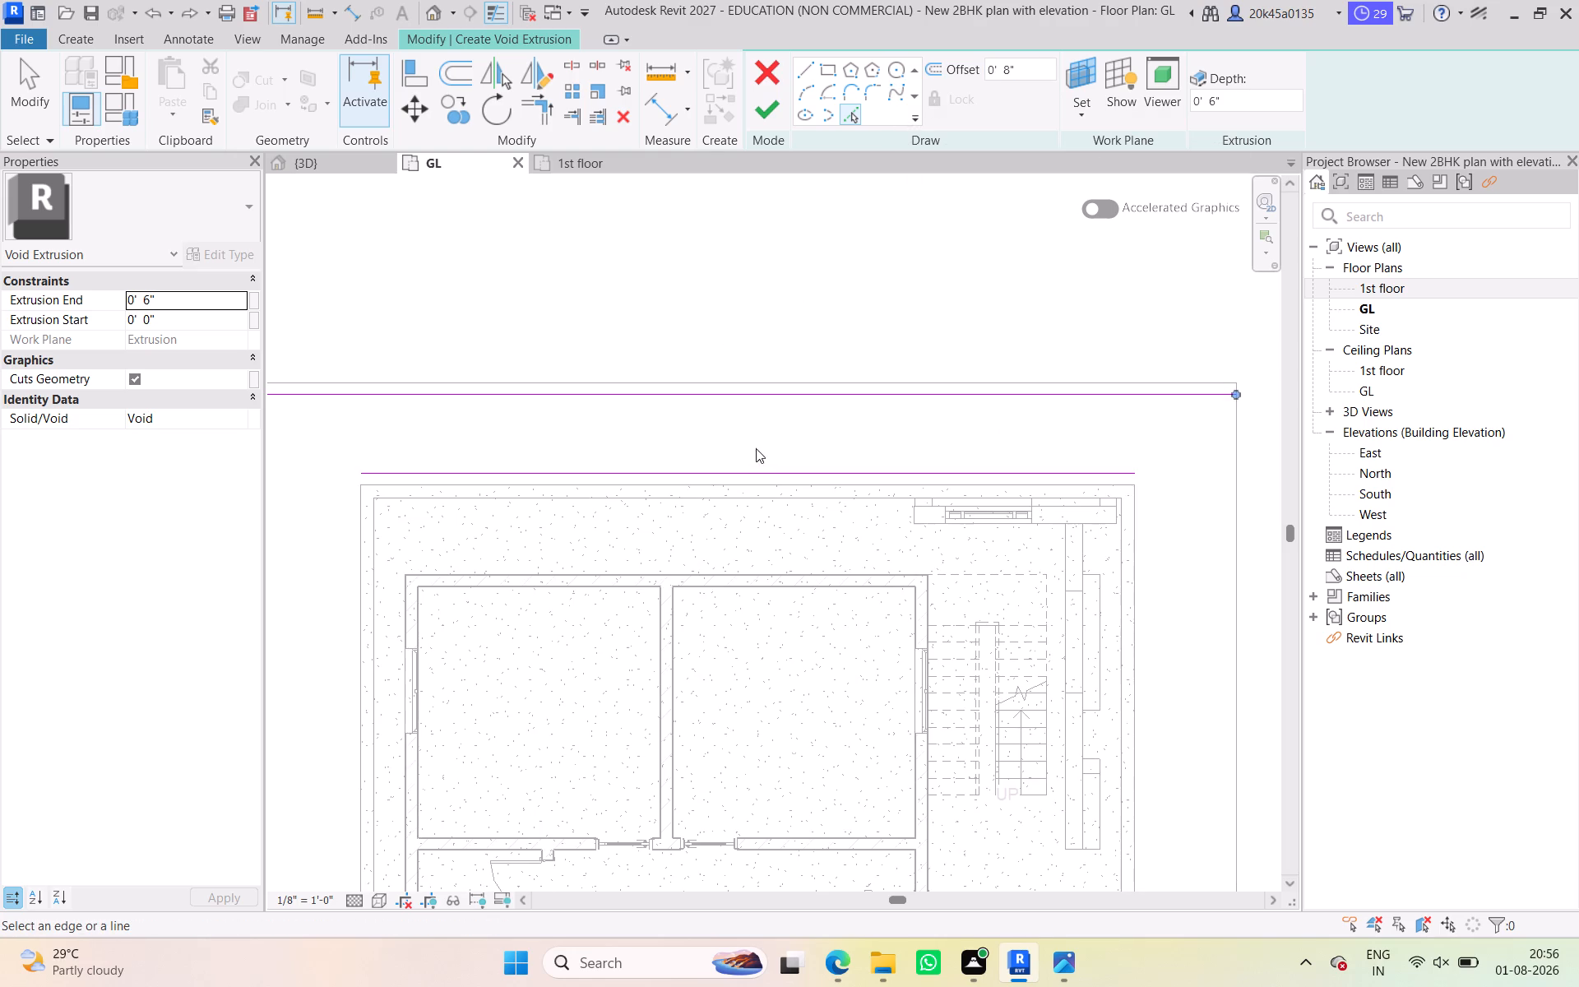
pyautogui.scroll(-2, 778, 442)
pyautogui.moveTo(779, 438); pyautogui.dragTo(837, 313, button='middle')
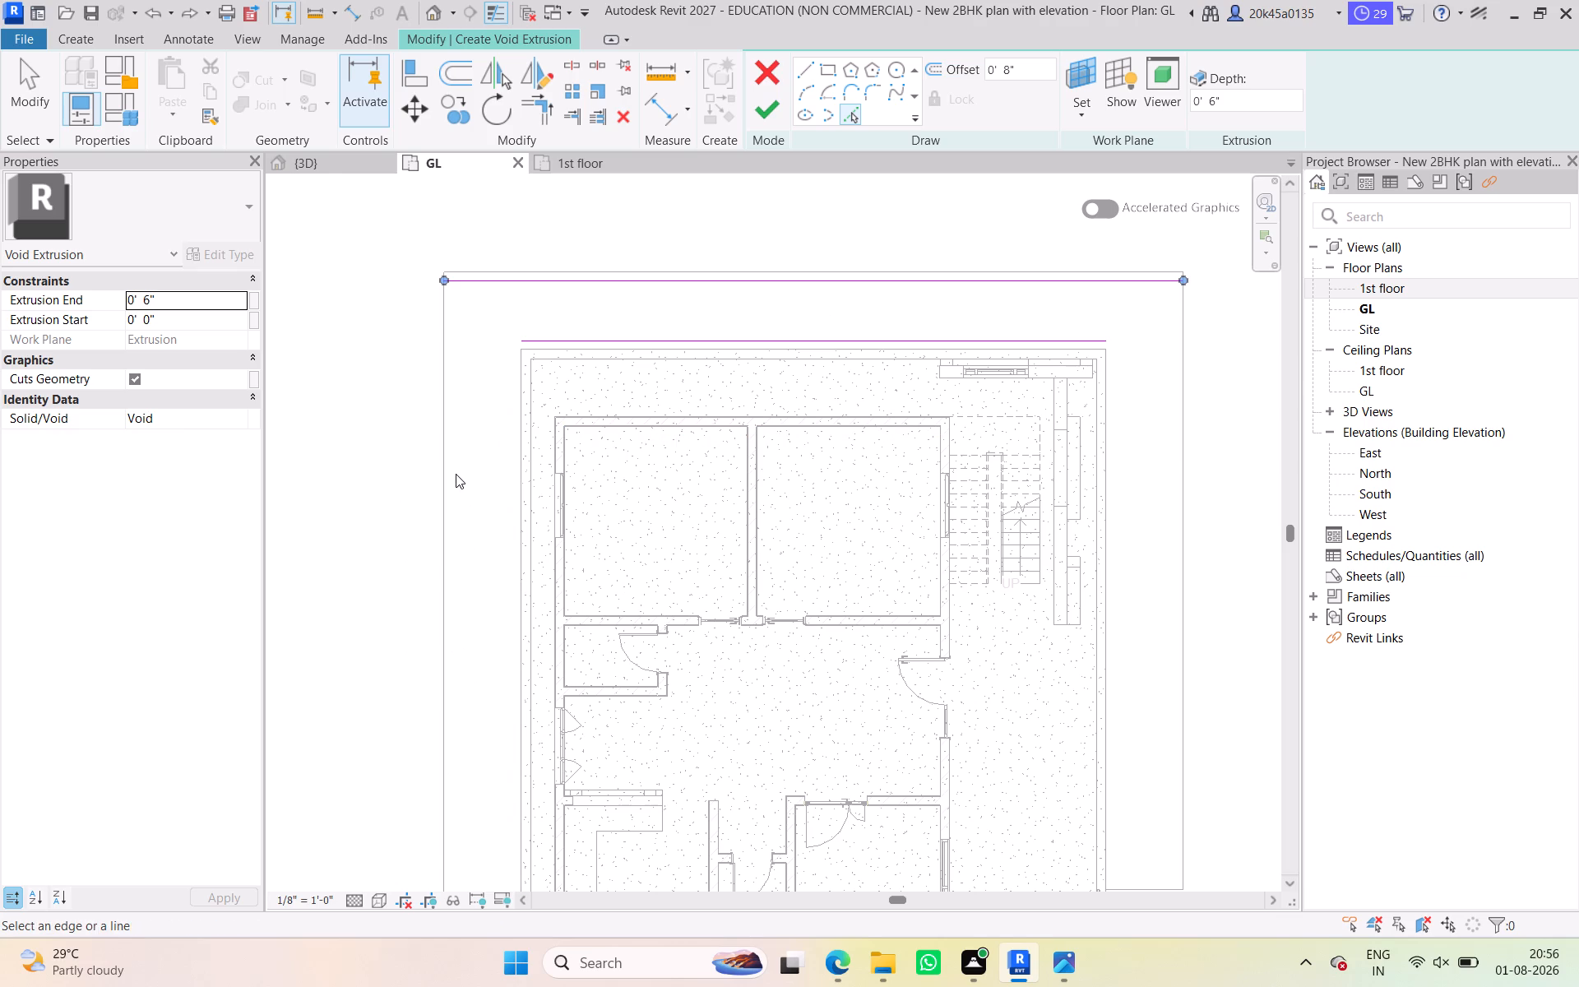
pyautogui.click(451, 474)
pyautogui.click(513, 475)
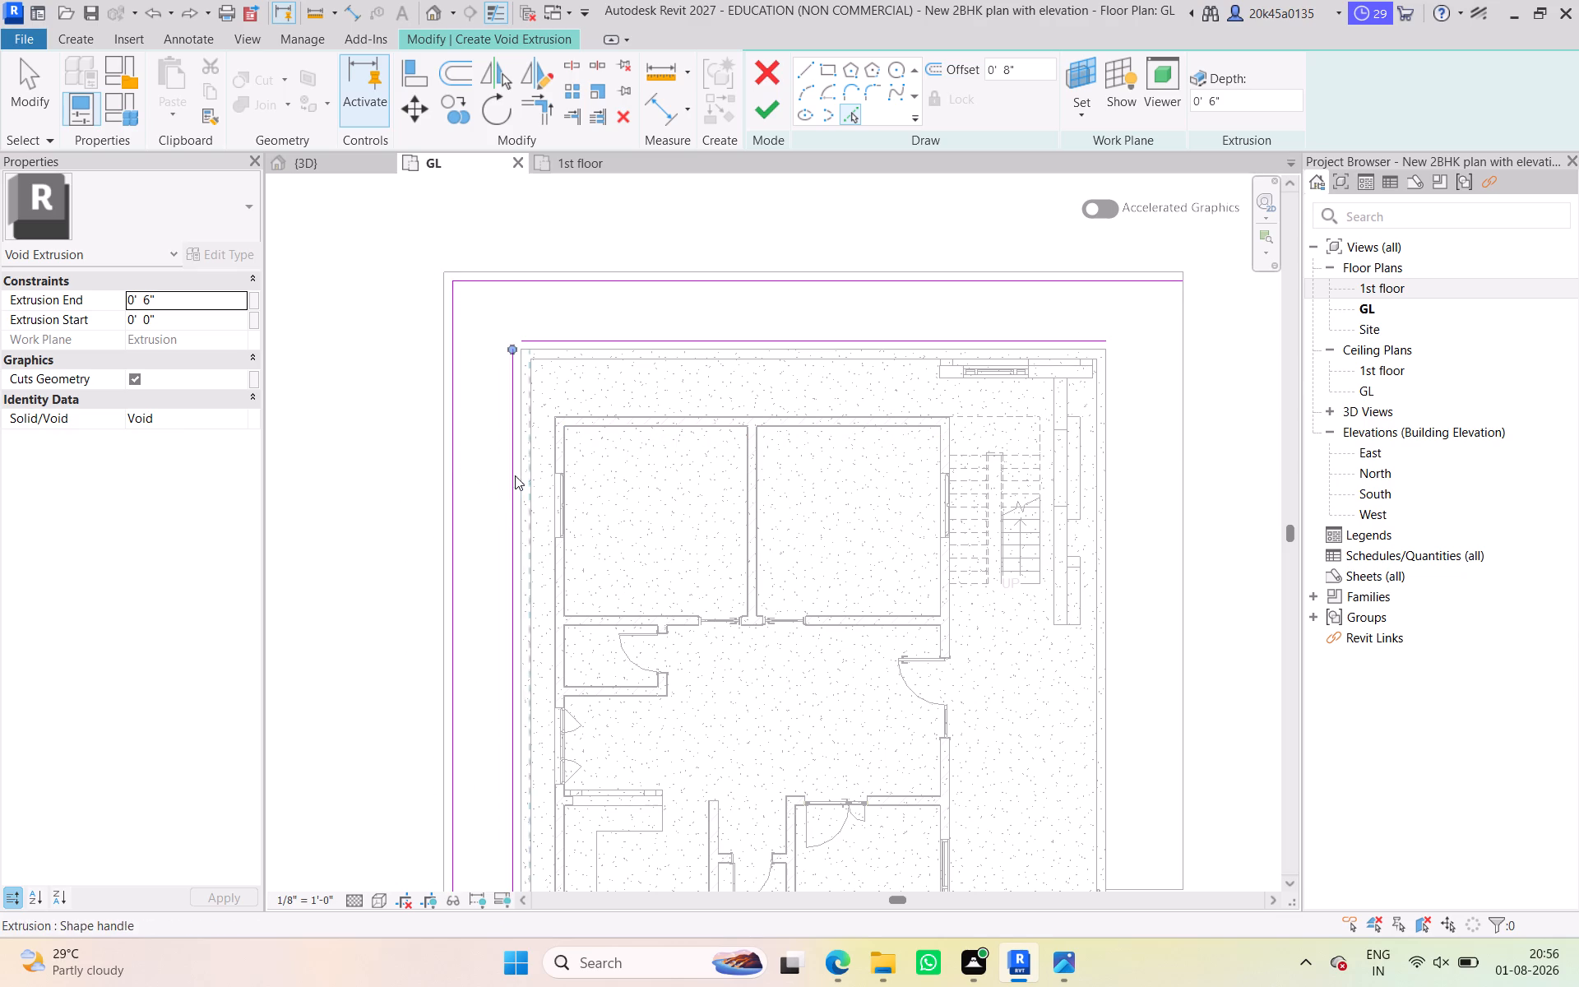
# Sketch void lines at the 8" offset along the surround's south inner and outer edges and around its south-east end.
pyautogui.scroll(-4, 489, 508)
pyautogui.moveTo(482, 493); pyautogui.dragTo(544, 222, button='middle')
pyautogui.click(563, 595)
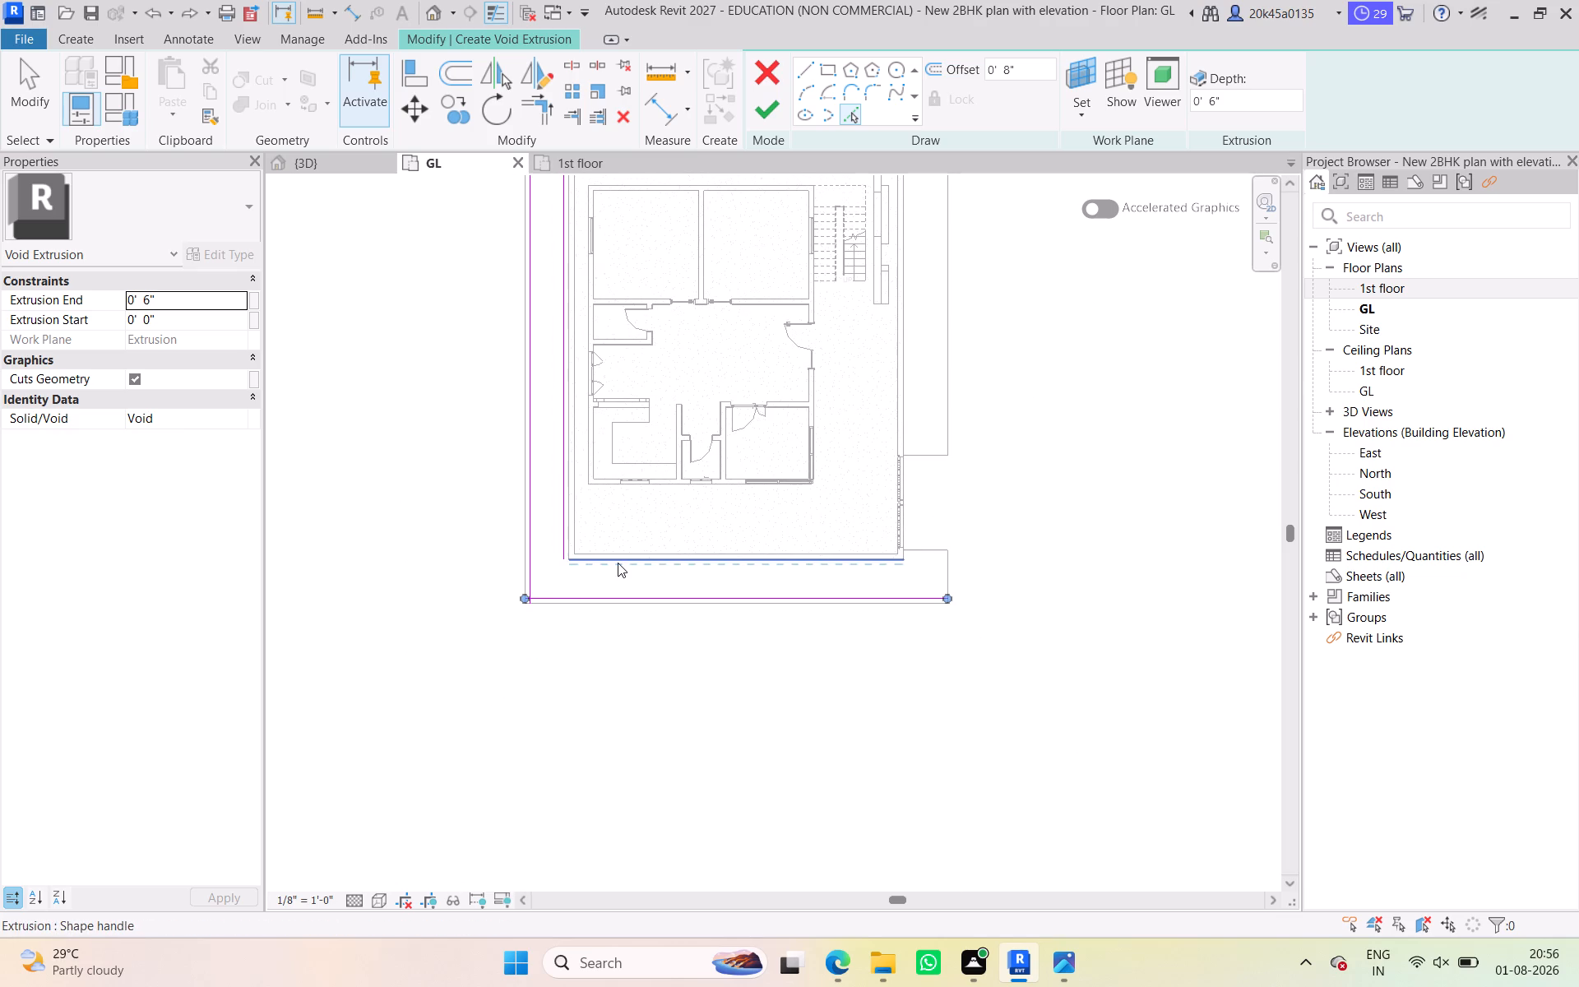
pyautogui.click(623, 563)
pyautogui.scroll(9, 945, 576)
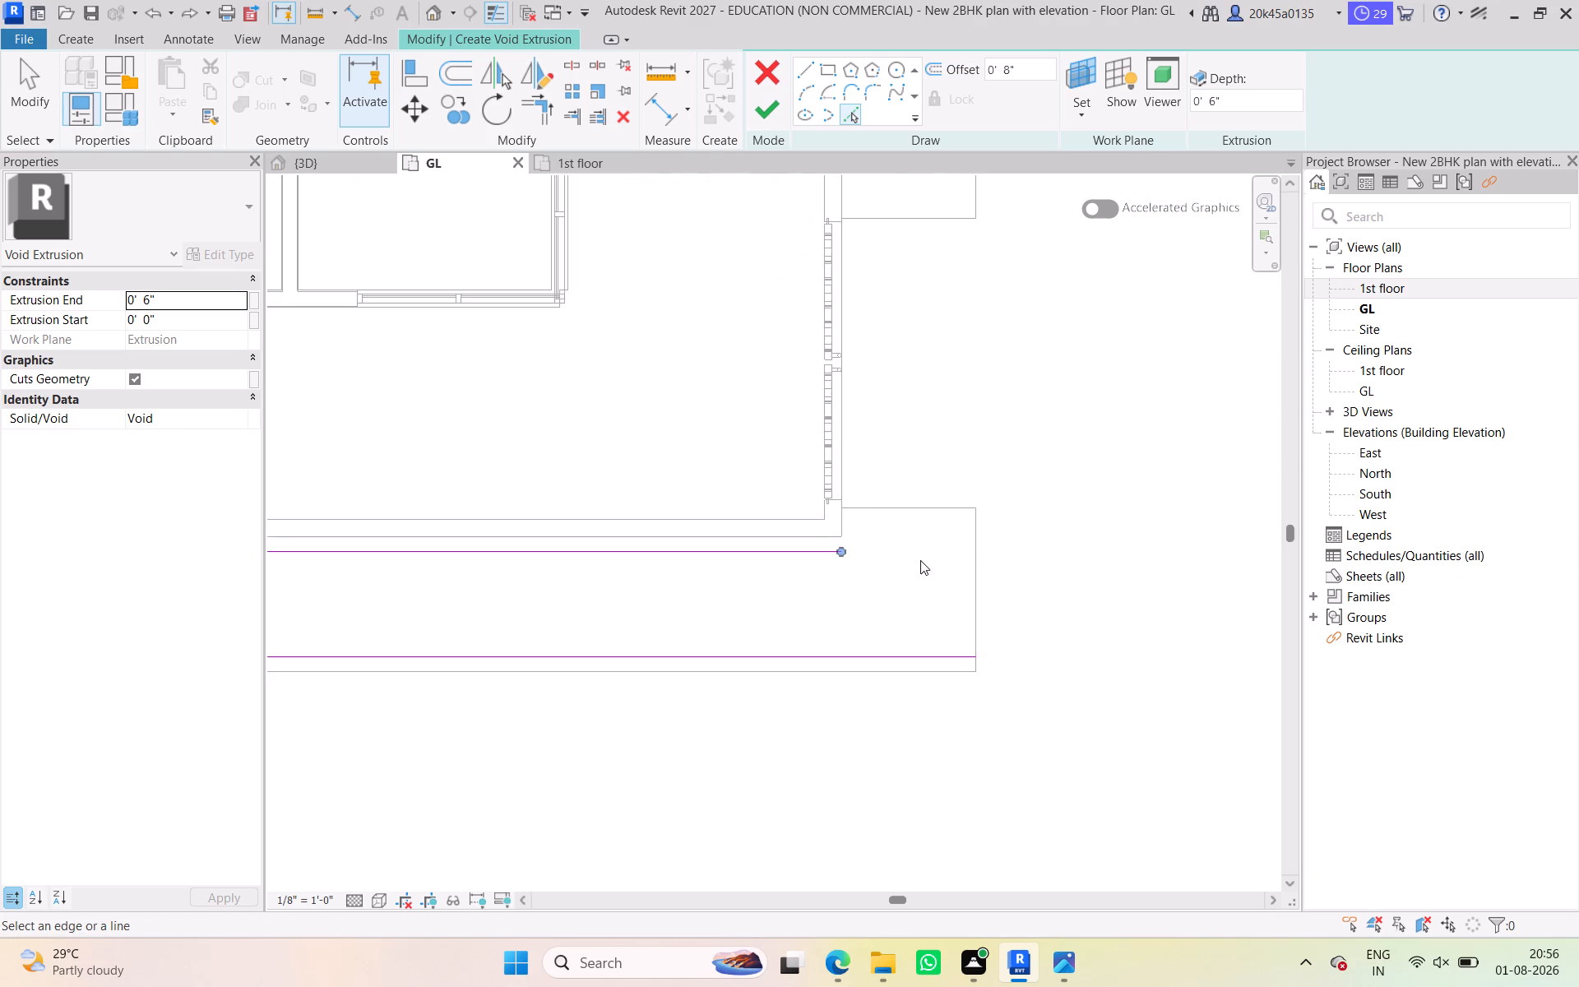
pyautogui.click(980, 583)
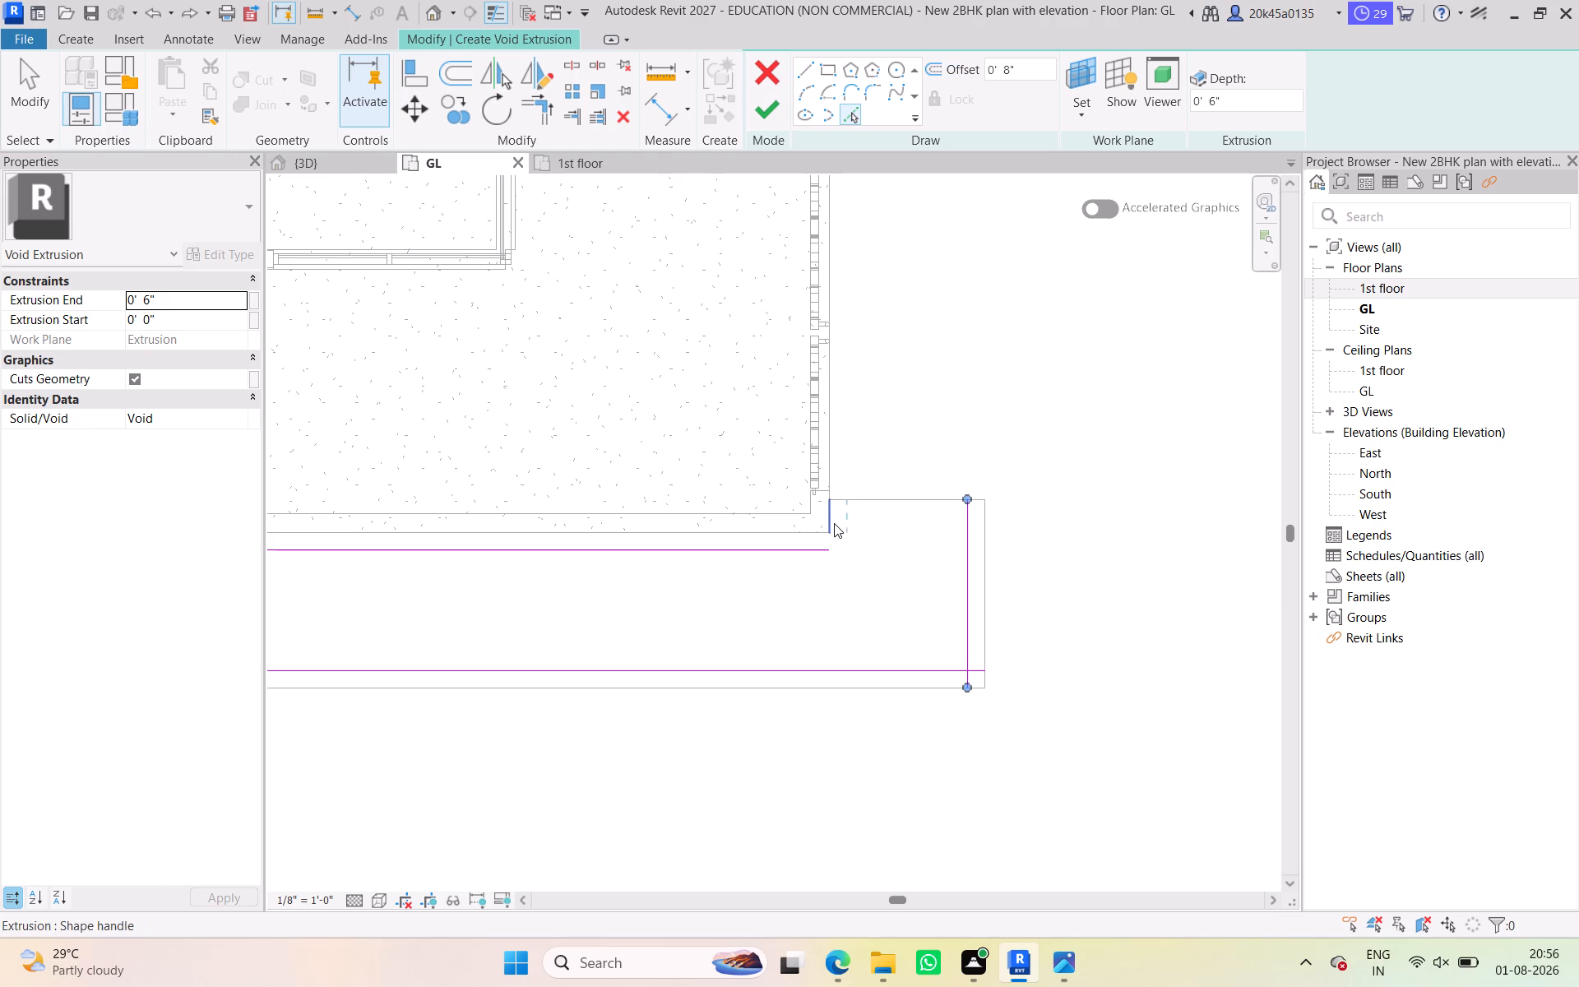
pyautogui.click(834, 523)
pyautogui.click(886, 501)
# Sketch void lines at the 8" offset along the surround's east outer and inner edges and its end north of the gate.
pyautogui.scroll(-3, 821, 561)
pyautogui.moveTo(820, 566); pyautogui.dragTo(845, 586, button='middle')
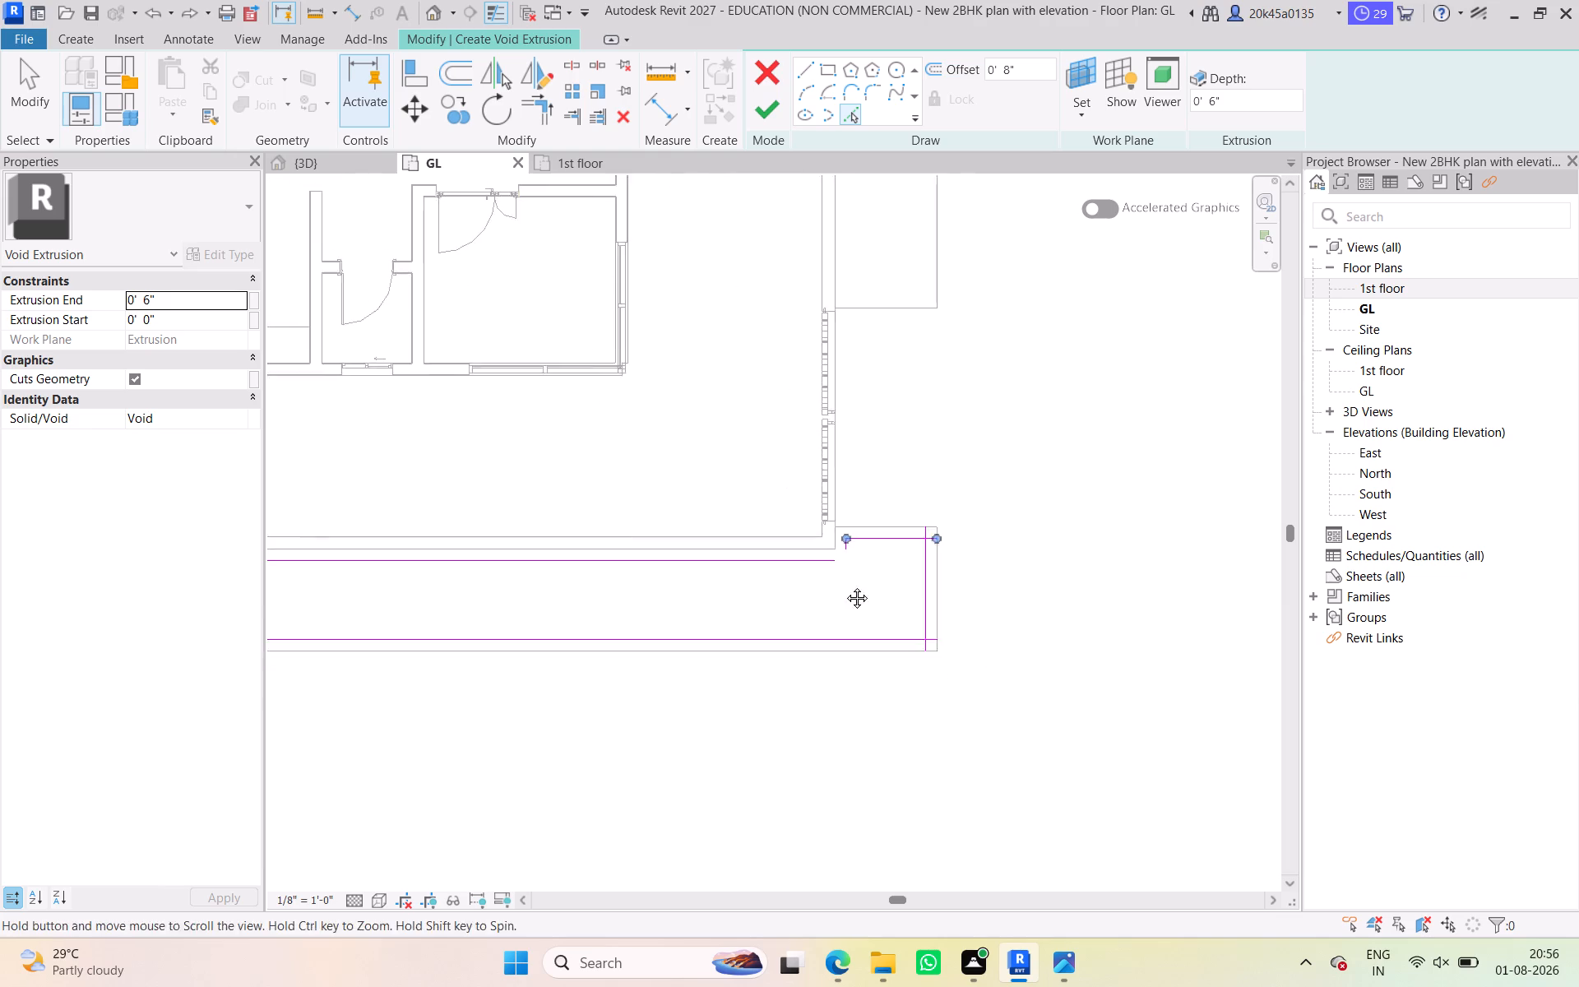
pyautogui.moveTo(845, 586); pyautogui.dragTo(1004, 618, button='middle')
pyautogui.scroll(-3, 744, 553)
pyautogui.moveTo(766, 568); pyautogui.dragTo(930, 626, button='middle')
pyautogui.scroll(-2, 740, 494)
pyautogui.moveTo(731, 600); pyautogui.dragTo(676, 784, button='middle')
pyautogui.moveTo(870, 462); pyautogui.dragTo(836, 522, button='middle')
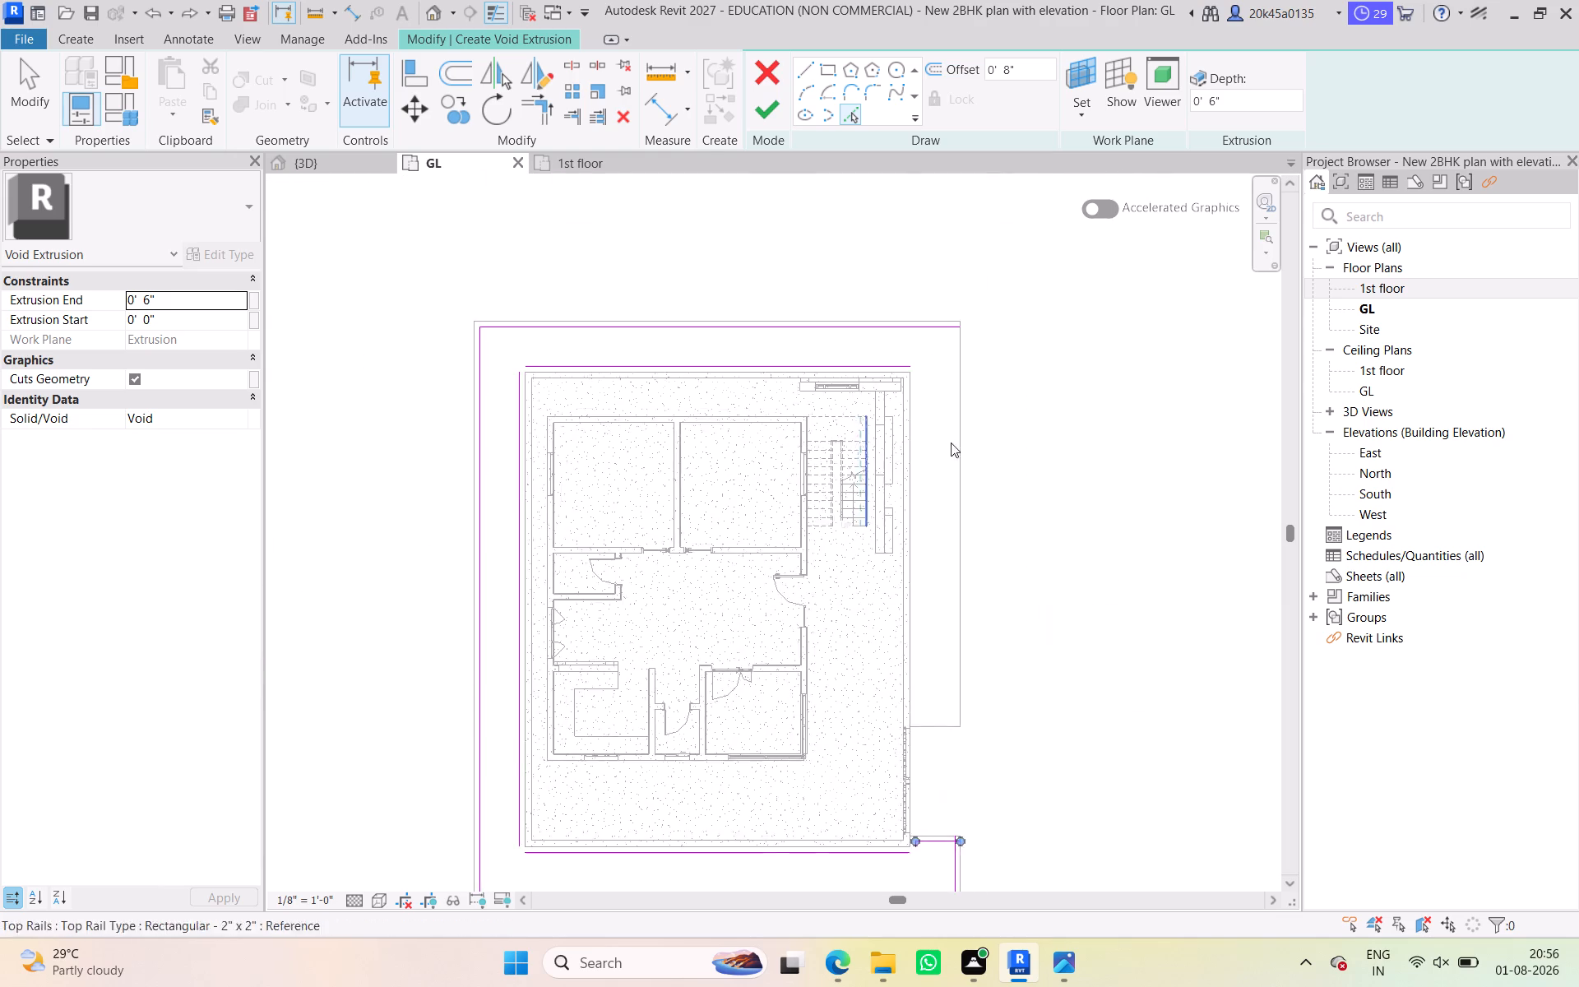
pyautogui.scroll(5, 971, 433)
pyautogui.click(947, 468)
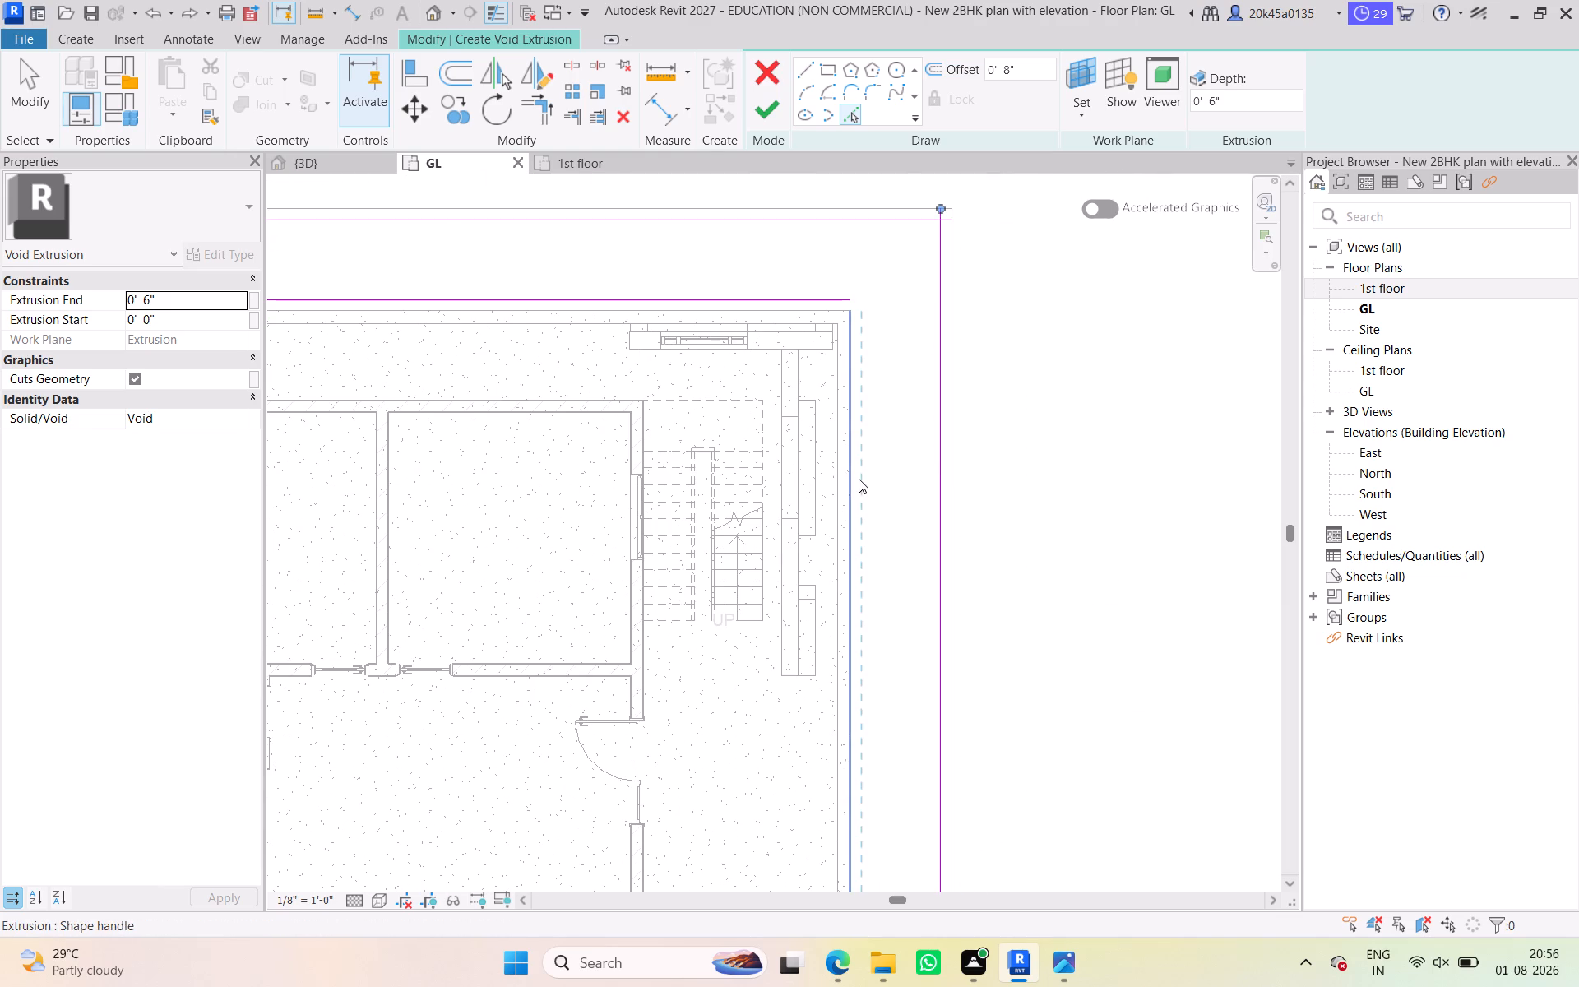
pyautogui.click(857, 479)
pyautogui.scroll(-4, 855, 487)
pyautogui.moveTo(863, 478); pyautogui.dragTo(868, 301, button='middle')
pyautogui.scroll(5, 868, 313)
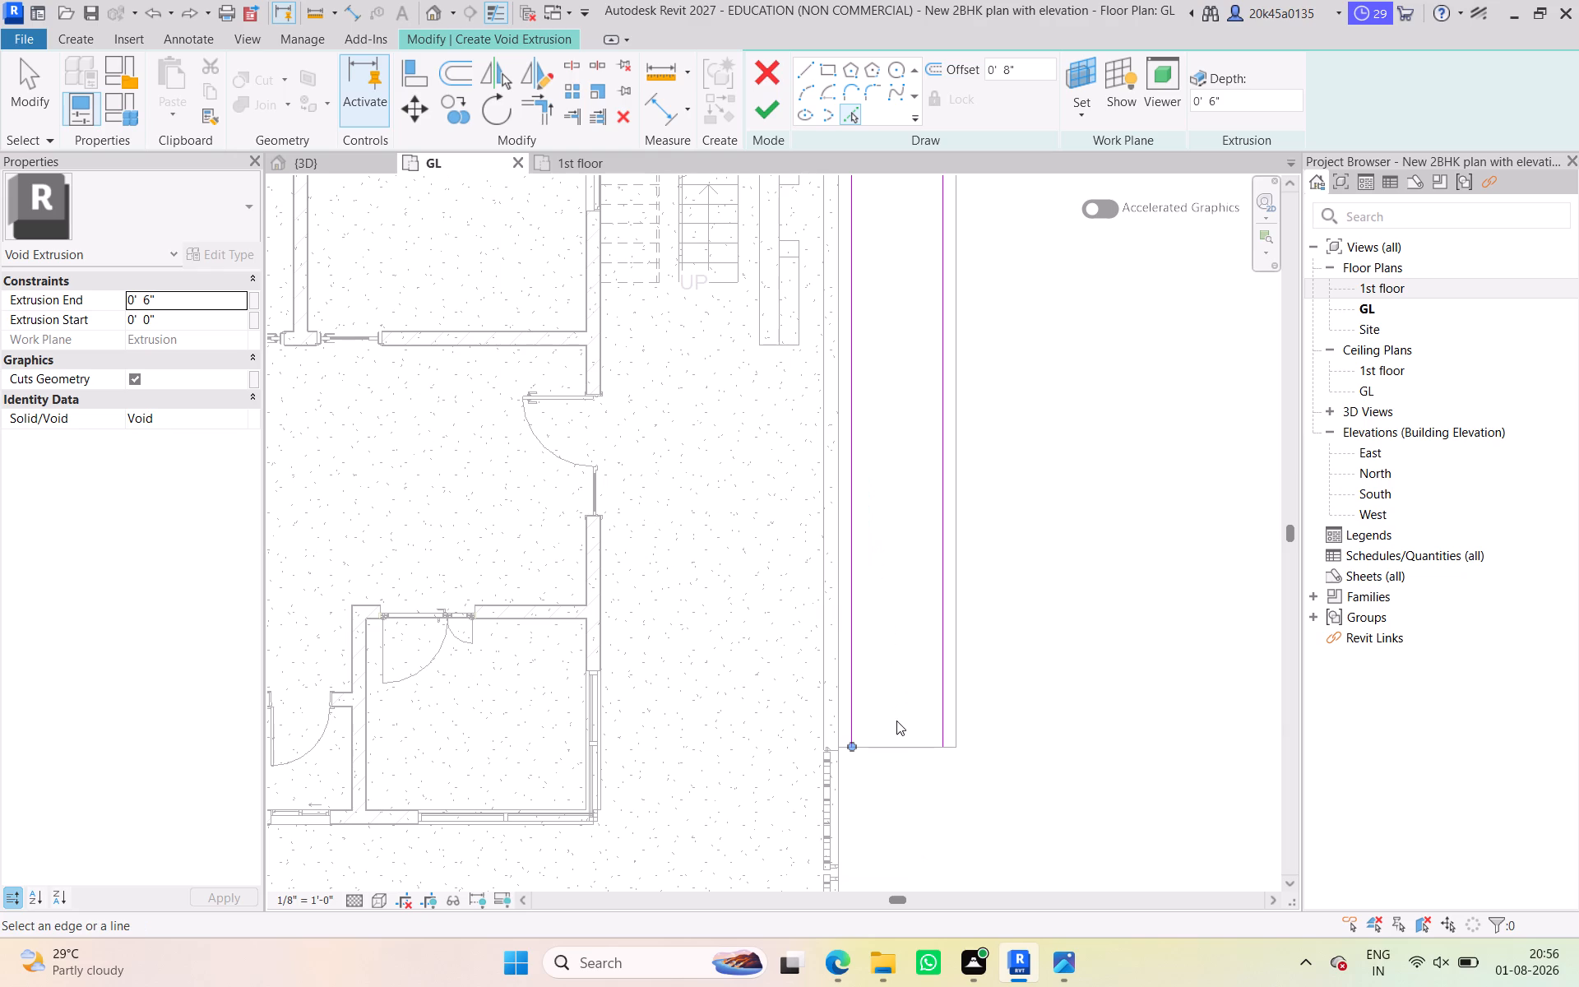
pyautogui.click(899, 743)
# Examine the void sketch as a whole and the line corners at the surround's south-east end near the gate.
pyautogui.scroll(-4, 877, 627)
pyautogui.moveTo(873, 612); pyautogui.dragTo(912, 480, button='middle')
pyautogui.scroll(-3, 885, 480)
pyautogui.moveTo(884, 485); pyautogui.dragTo(889, 485, button='middle')
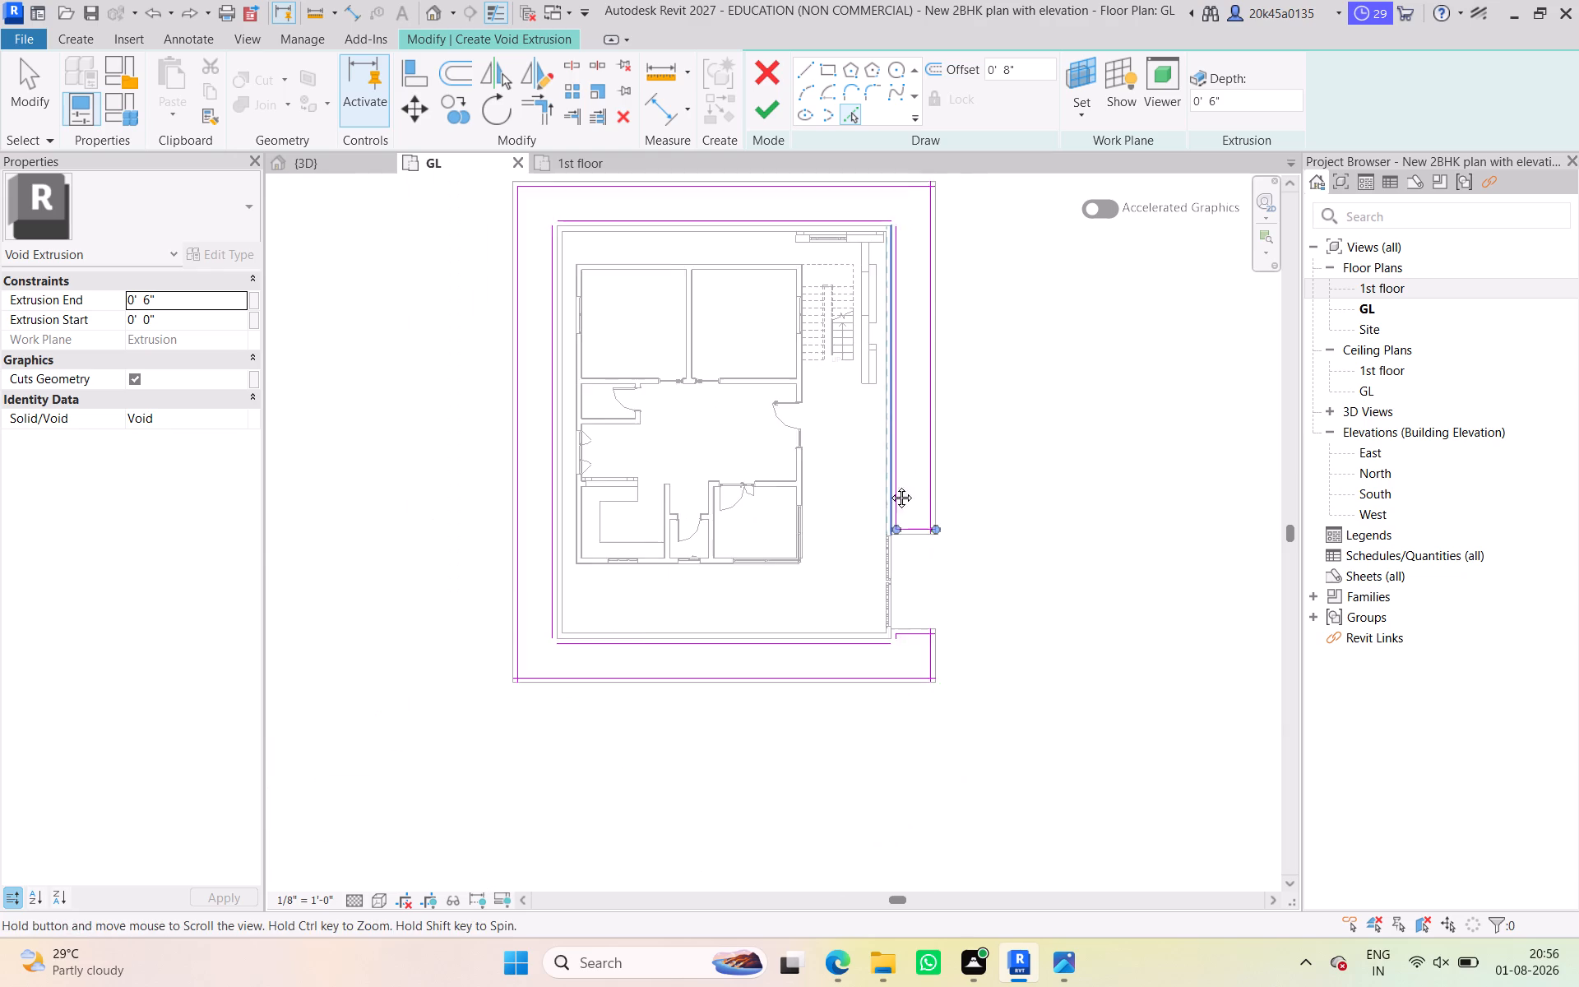
pyautogui.moveTo(889, 485); pyautogui.dragTo(941, 488, button='middle')
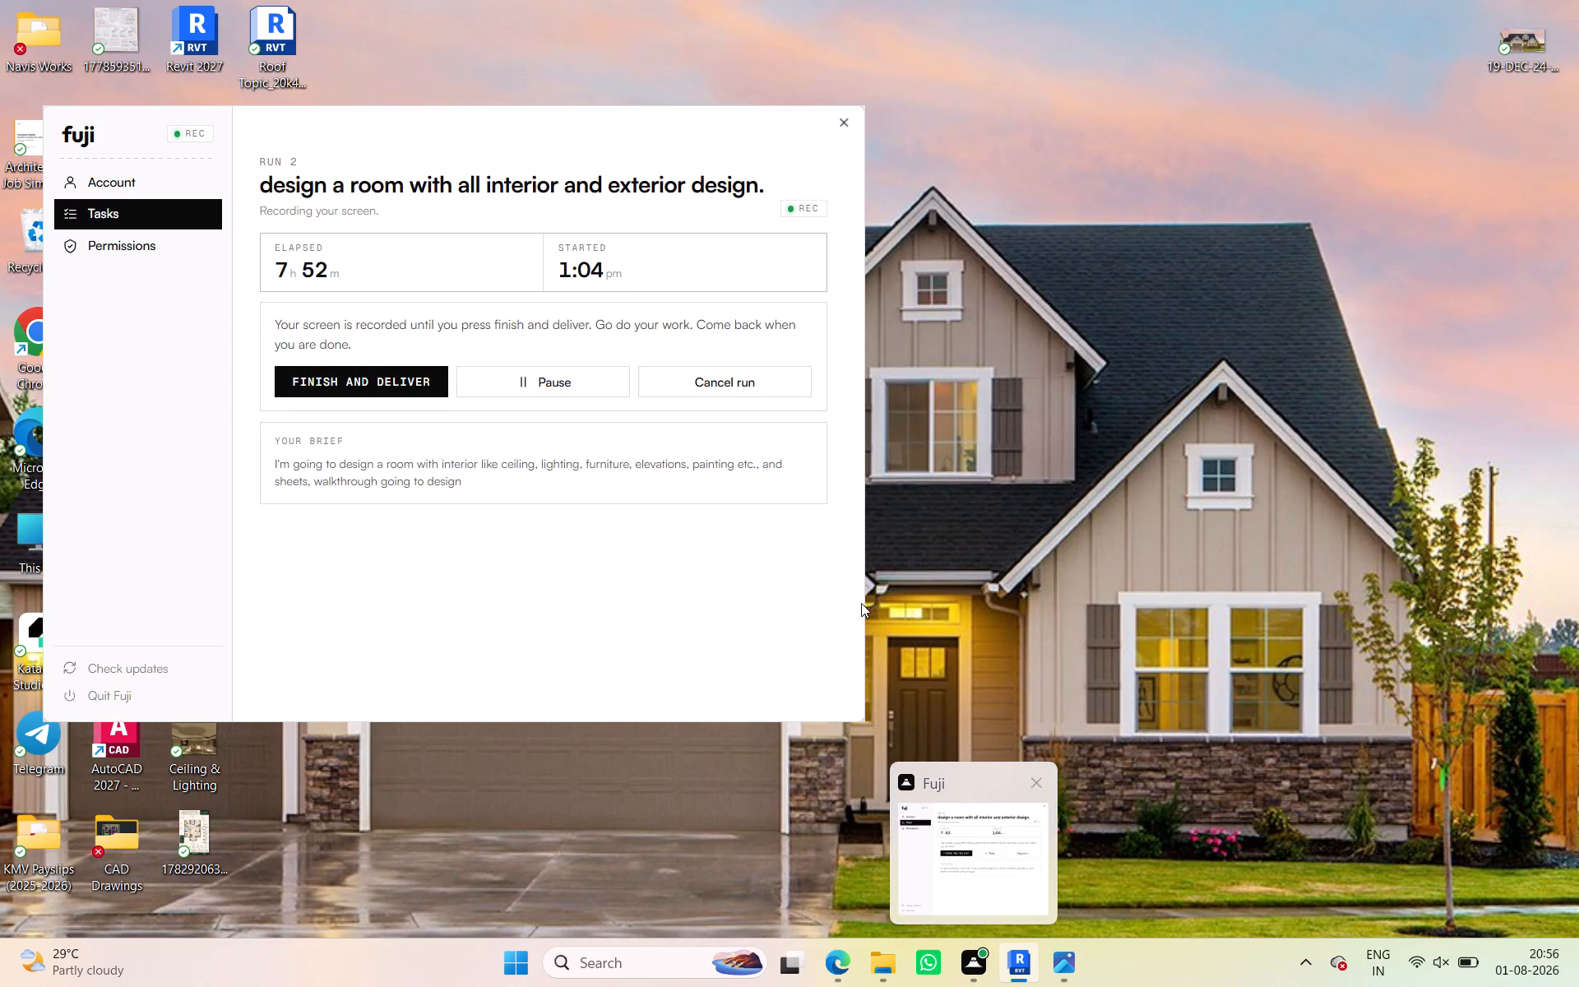
pyautogui.scroll(3, 1003, 470)
pyautogui.middleClick(1003, 481)
pyautogui.scroll(3, 922, 707)
pyautogui.moveTo(931, 702); pyautogui.dragTo(952, 539, button='middle')
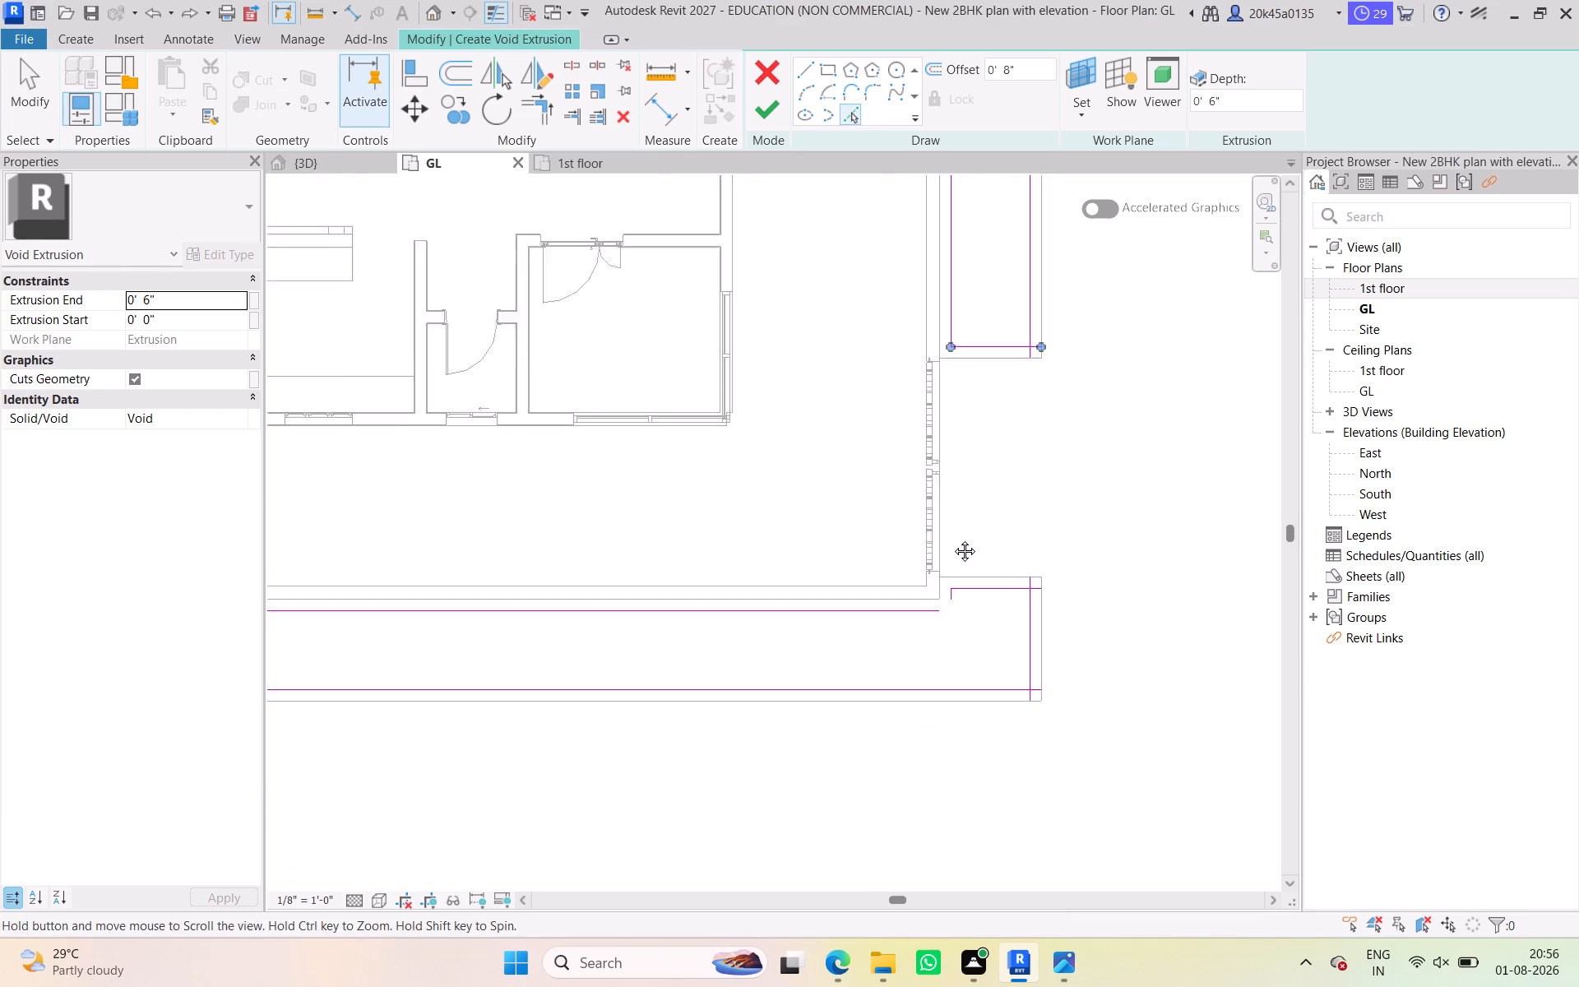
pyautogui.scroll(1, 952, 539)
pyautogui.moveTo(952, 539); pyautogui.dragTo(952, 536, button='middle')
pyautogui.scroll(4, 933, 574)
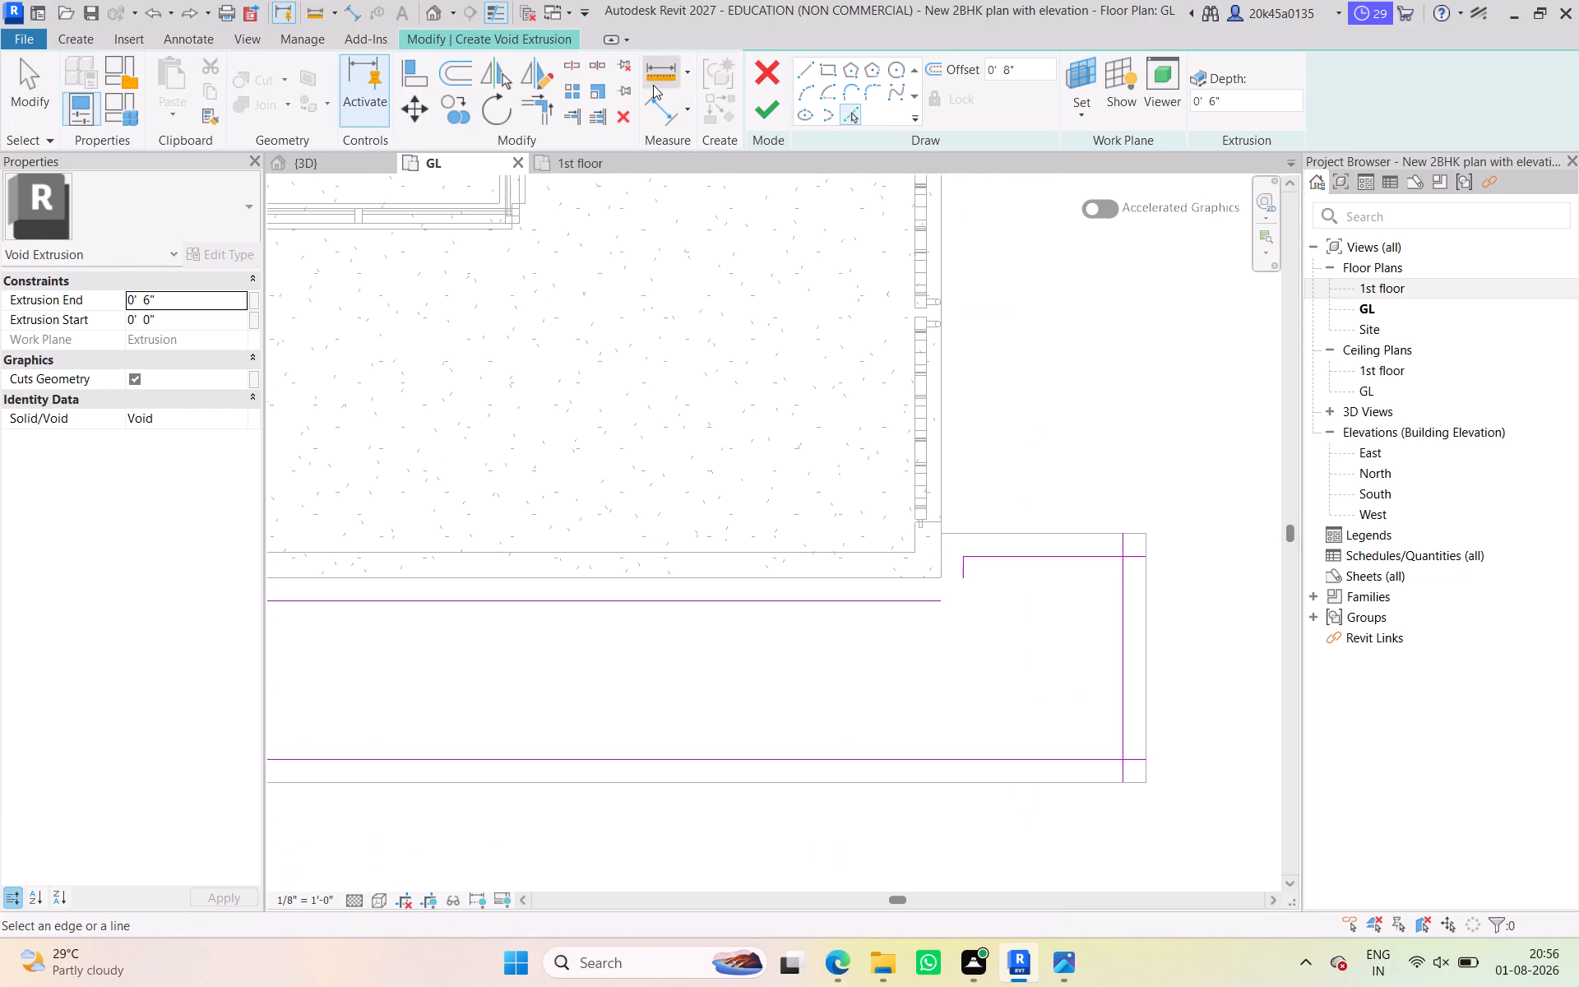
# Trim the void sketch lines into closed corners around the surround's south-east end, south of the gate.
pyautogui.click(535, 109)
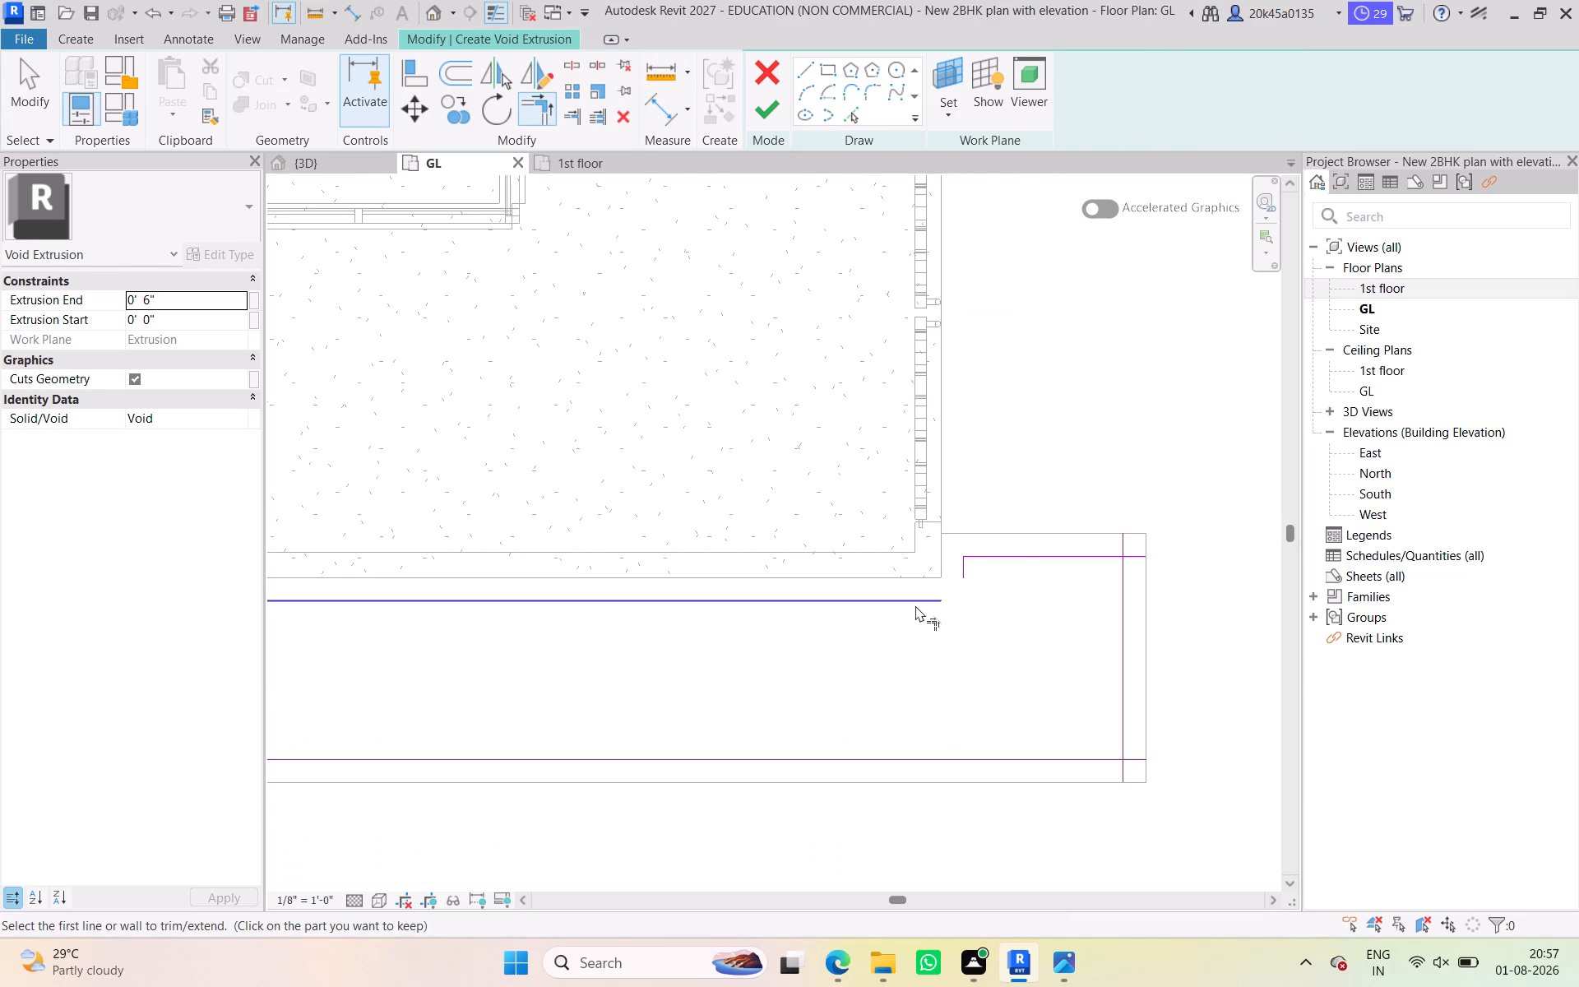
pyautogui.click(915, 605)
pyautogui.click(965, 572)
pyautogui.click(1005, 559)
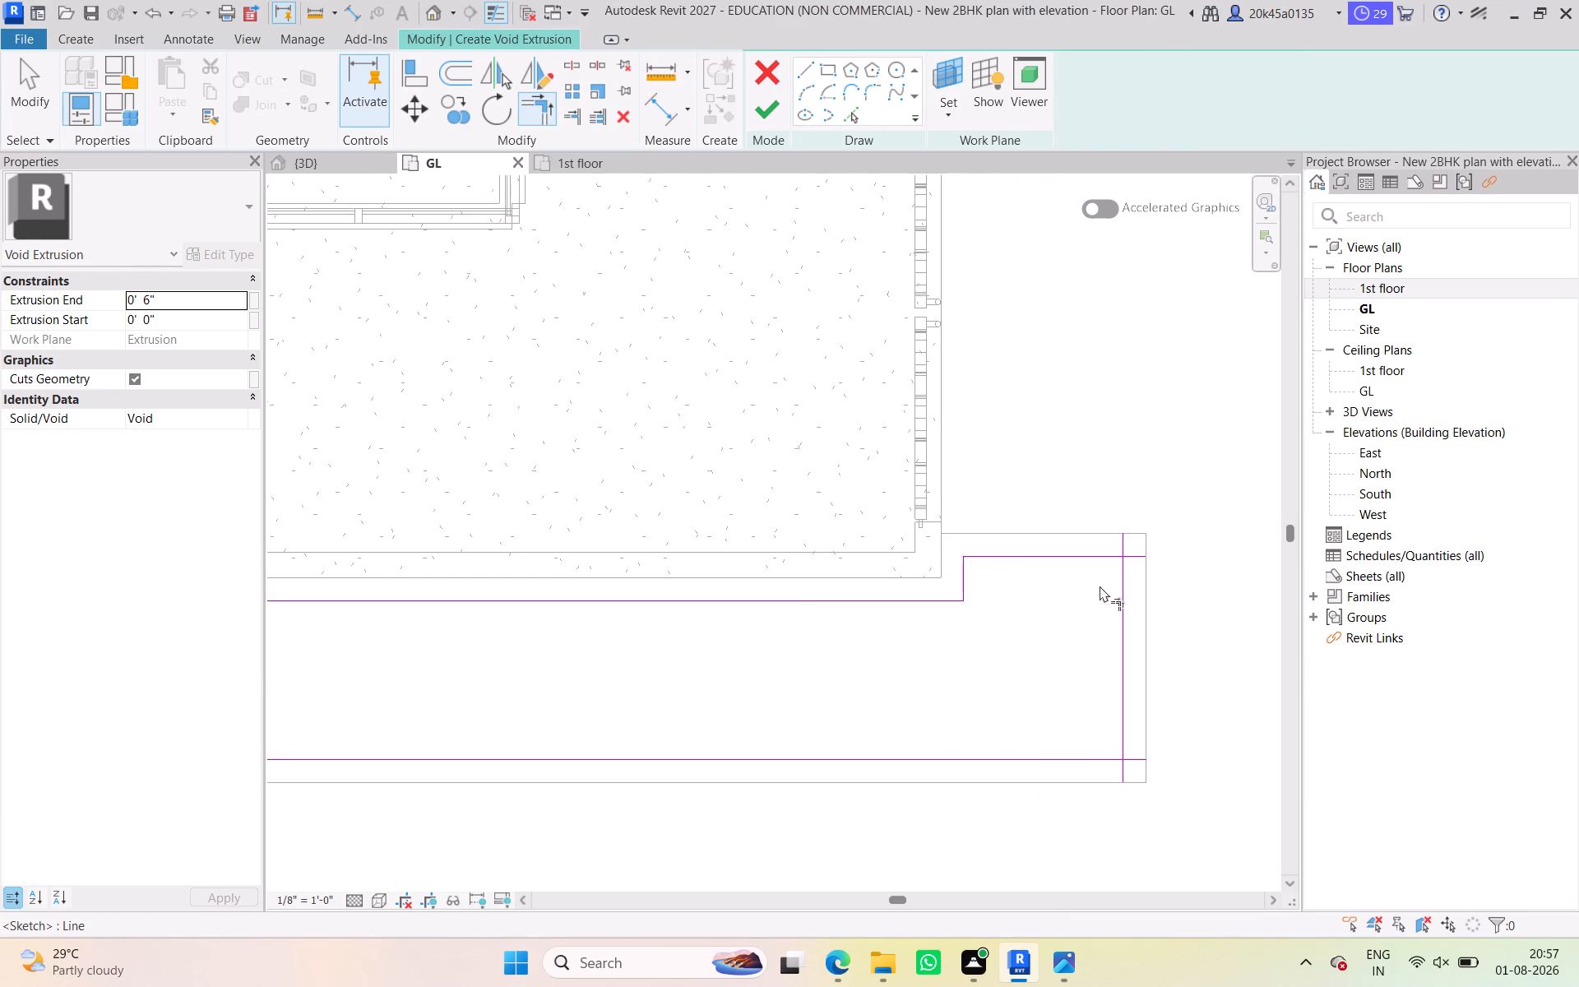
pyautogui.click(1121, 595)
pyautogui.click(1083, 759)
pyautogui.click(1122, 730)
# Trim the outer and inner void sketch lines to corners at the surround's south-west corner.
pyautogui.scroll(-4, 993, 707)
pyautogui.moveTo(985, 695); pyautogui.dragTo(1155, 689, button='middle')
pyautogui.scroll(-2, 902, 692)
pyautogui.moveTo(897, 692); pyautogui.dragTo(1409, 668, button='middle')
pyautogui.scroll(4, 785, 647)
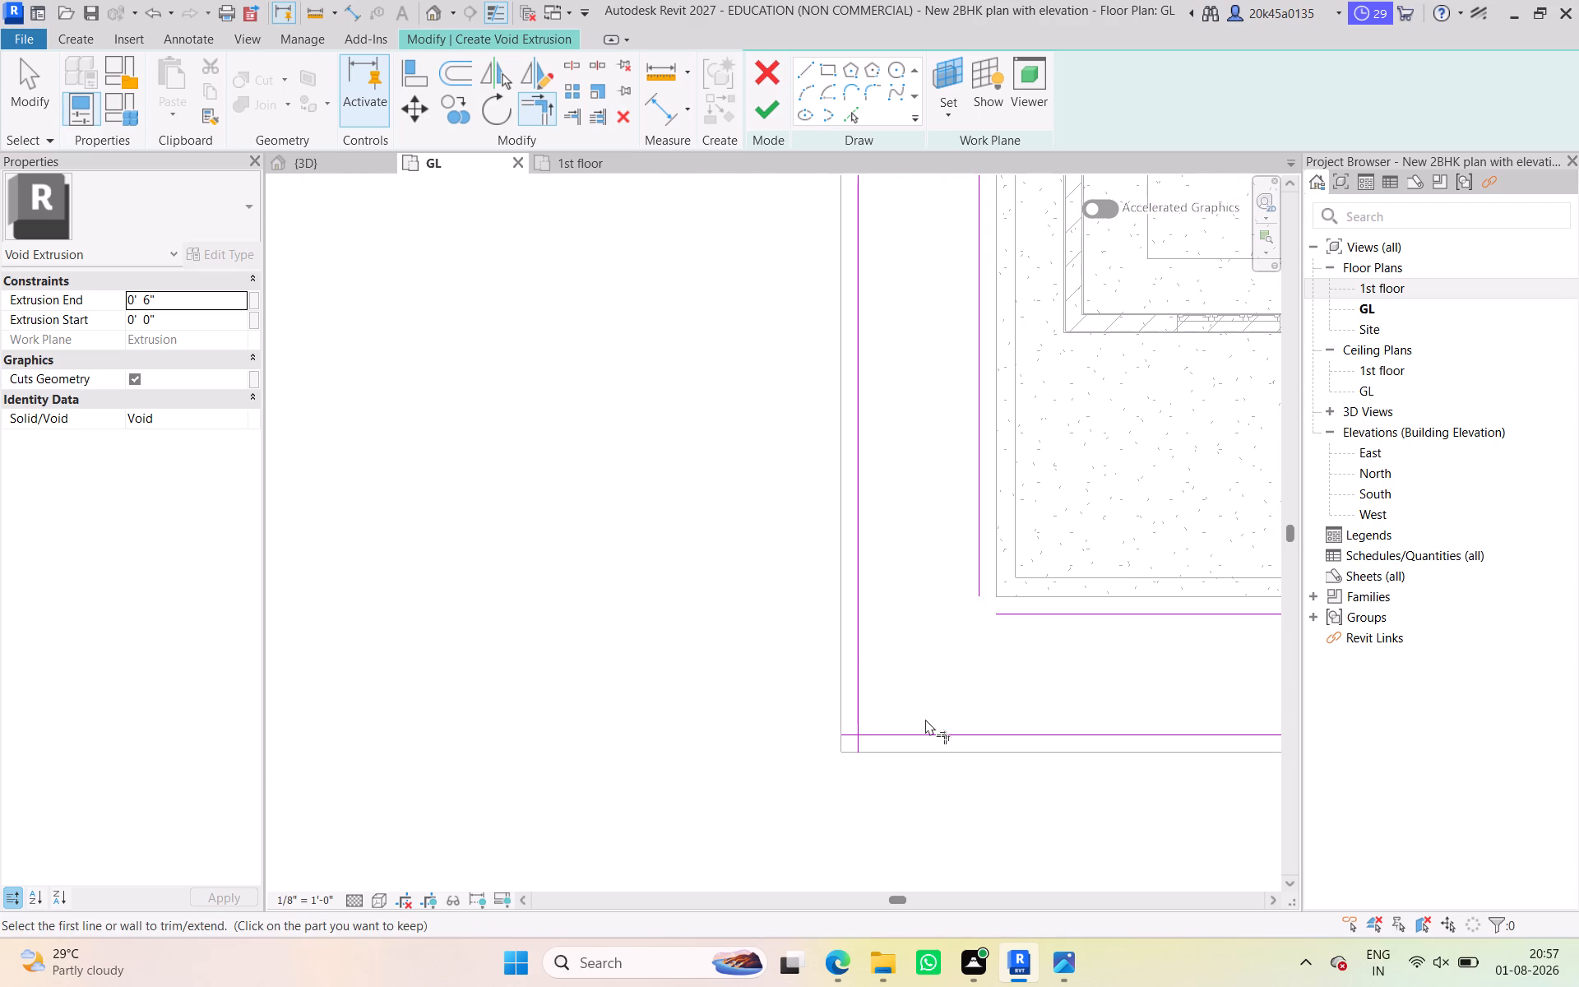
pyautogui.click(924, 727)
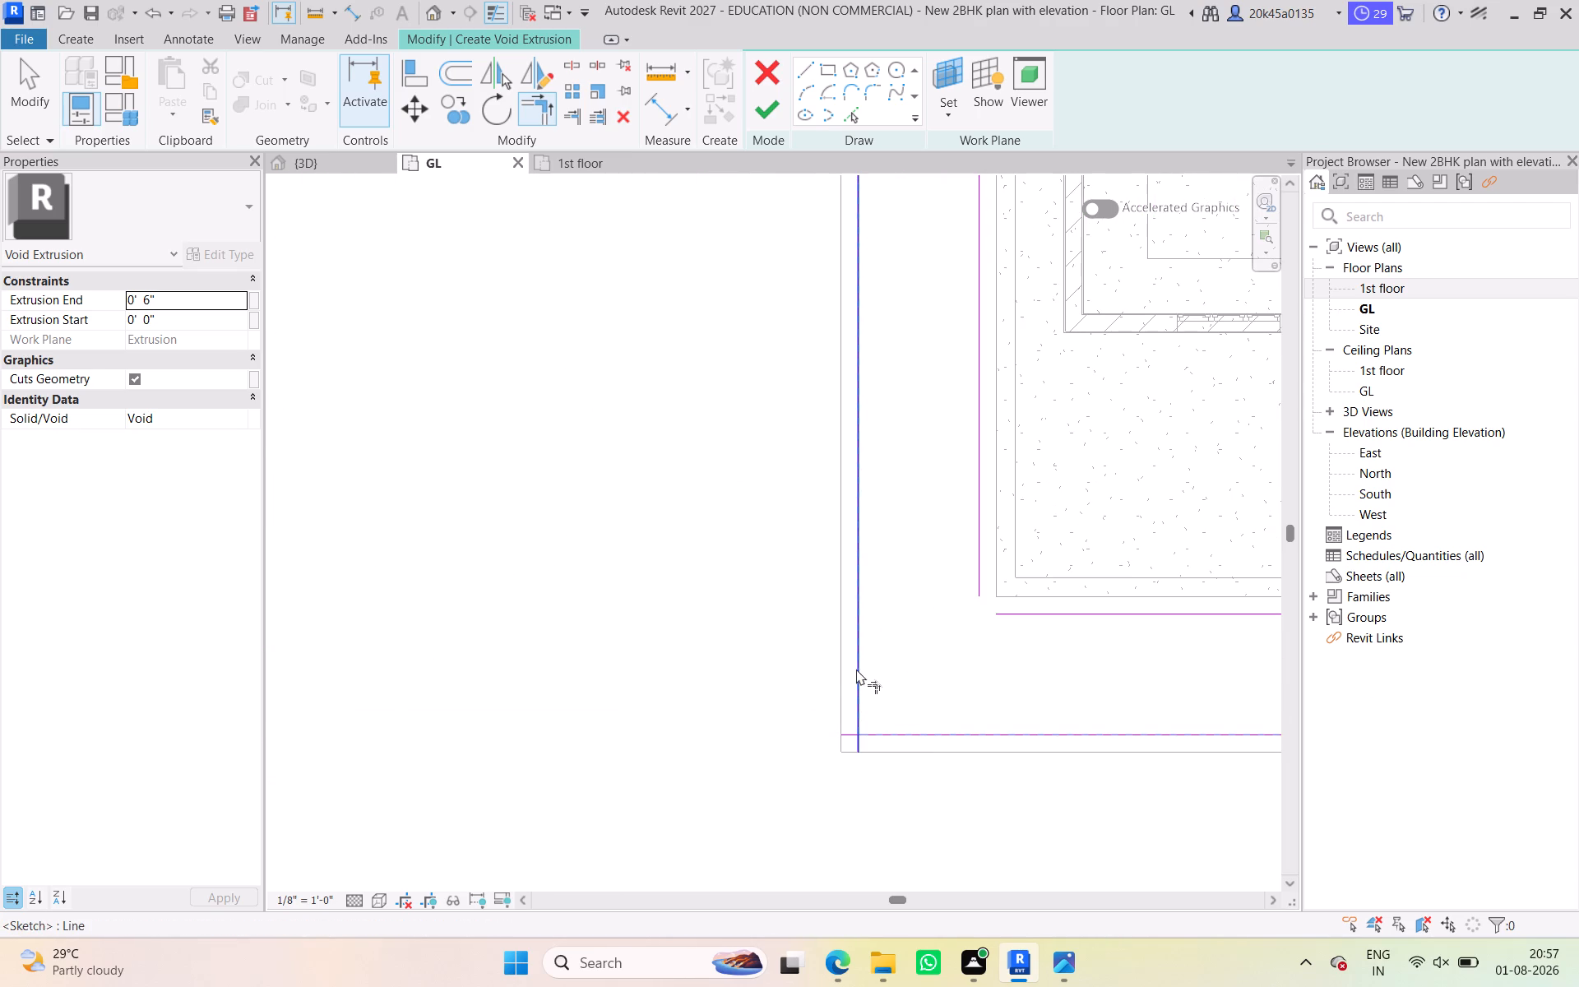
pyautogui.click(856, 669)
pyautogui.click(1012, 614)
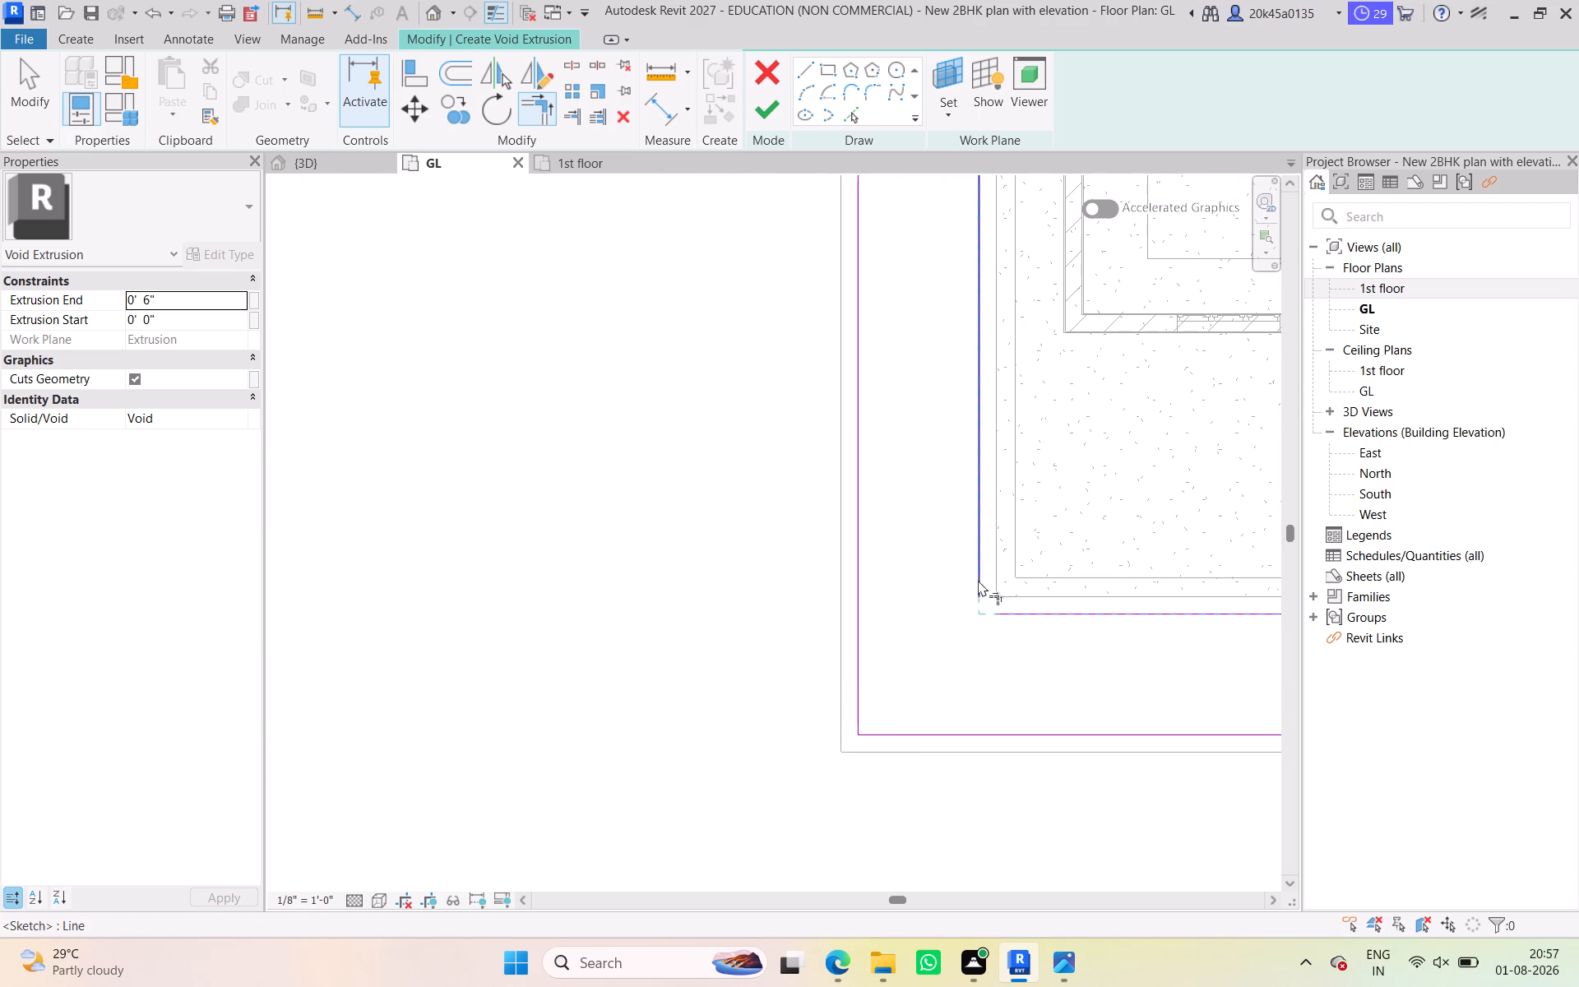
pyautogui.click(978, 580)
# Extend the inner west and north void sketch lines to meet in a corner at the surround's north-west corner.
pyautogui.scroll(-5, 954, 565)
pyautogui.moveTo(948, 565); pyautogui.dragTo(938, 727, button='middle')
pyautogui.scroll(-3, 911, 448)
pyautogui.moveTo(930, 518); pyautogui.dragTo(957, 781, button='middle')
pyautogui.scroll(2, 935, 413)
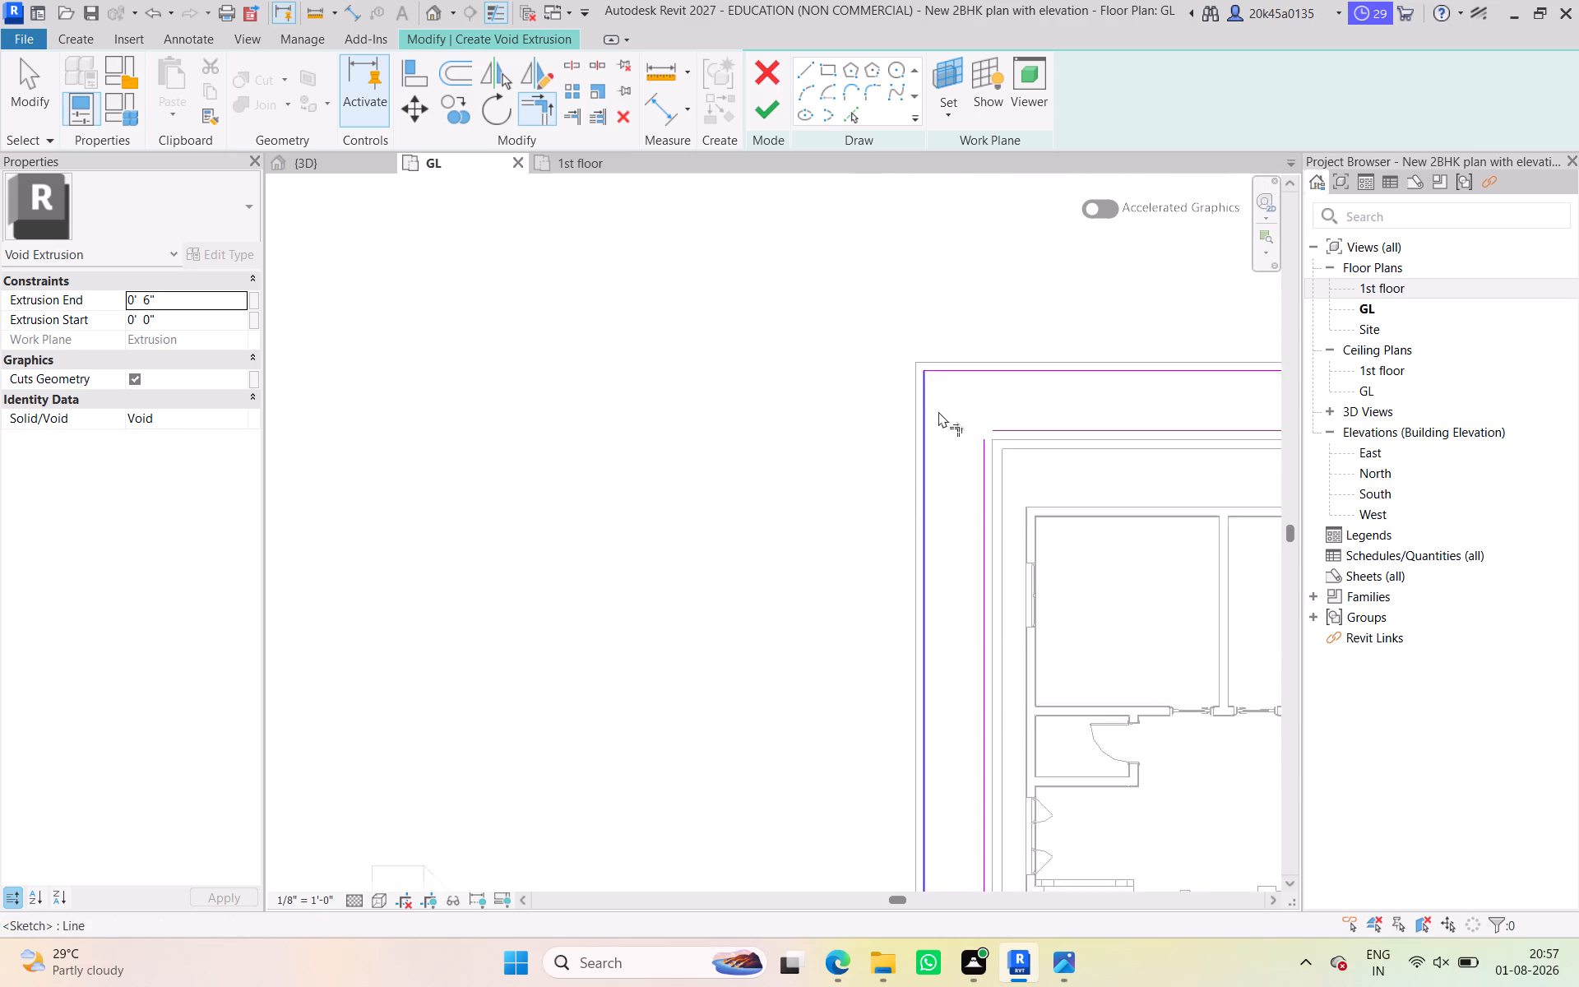
pyautogui.scroll(6, 938, 411)
pyautogui.moveTo(937, 470); pyautogui.dragTo(850, 531, button='middle')
pyautogui.scroll(4, 918, 549)
pyautogui.click(950, 554)
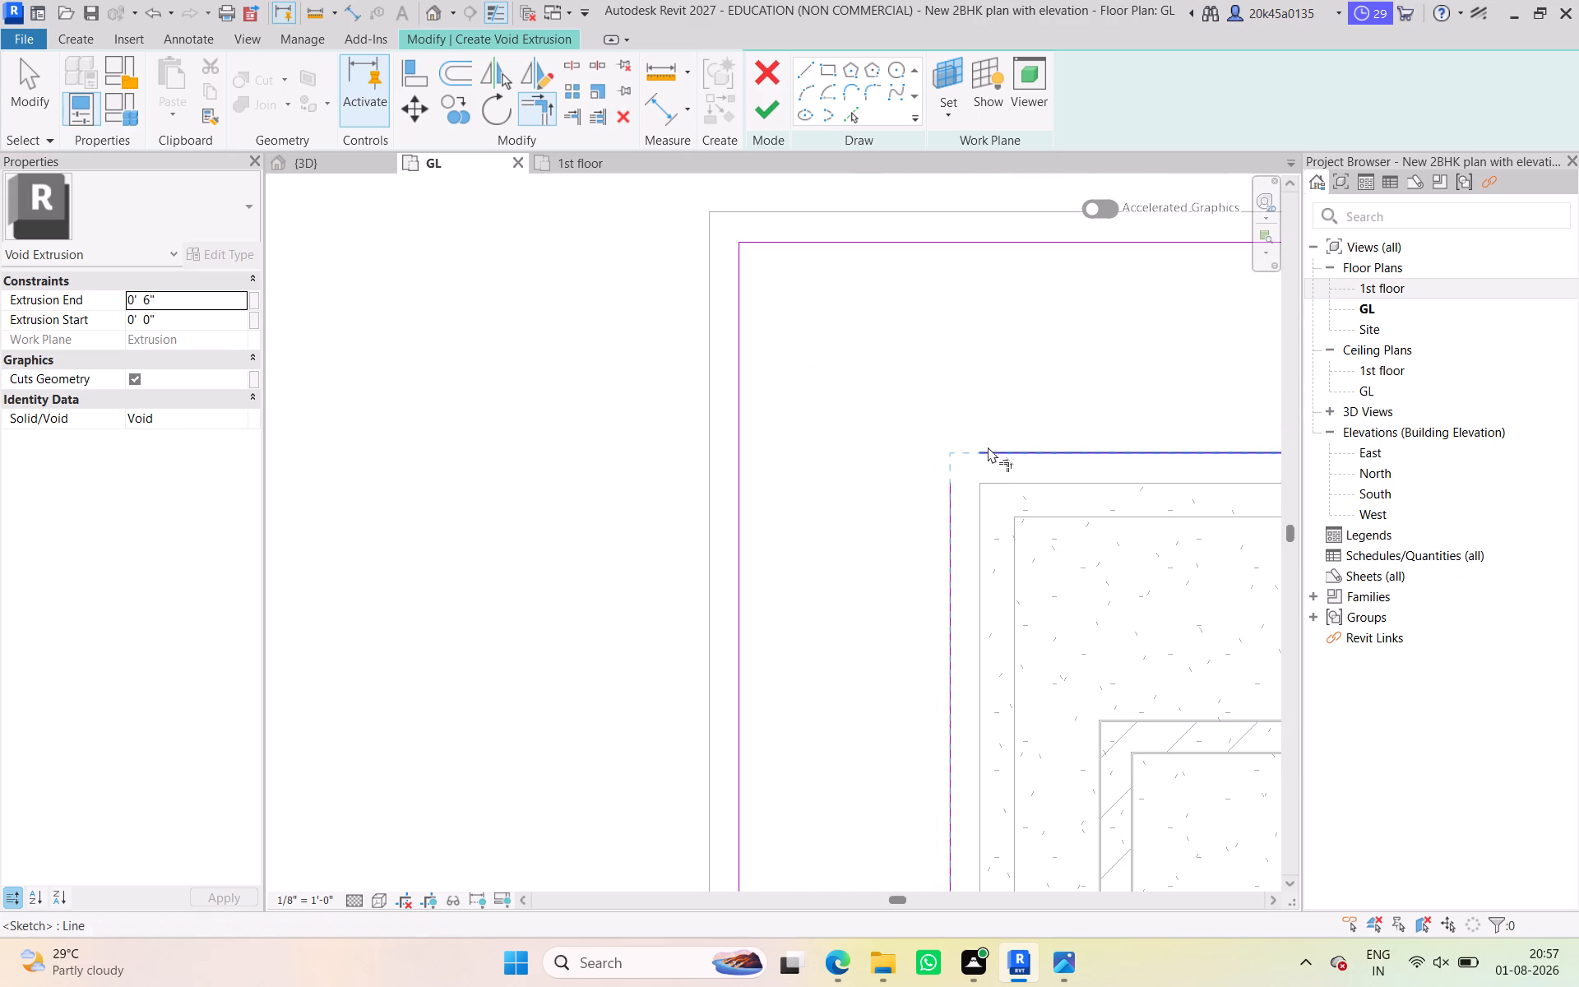
pyautogui.click(990, 444)
# Trim the inner and outer void sketch lines to corners at the surround's north-east corner.
pyautogui.scroll(-4, 823, 315)
pyautogui.moveTo(822, 331); pyautogui.dragTo(439, 431, button='middle')
pyautogui.scroll(-2, 914, 423)
pyautogui.moveTo(907, 428); pyautogui.dragTo(336, 461, button='middle')
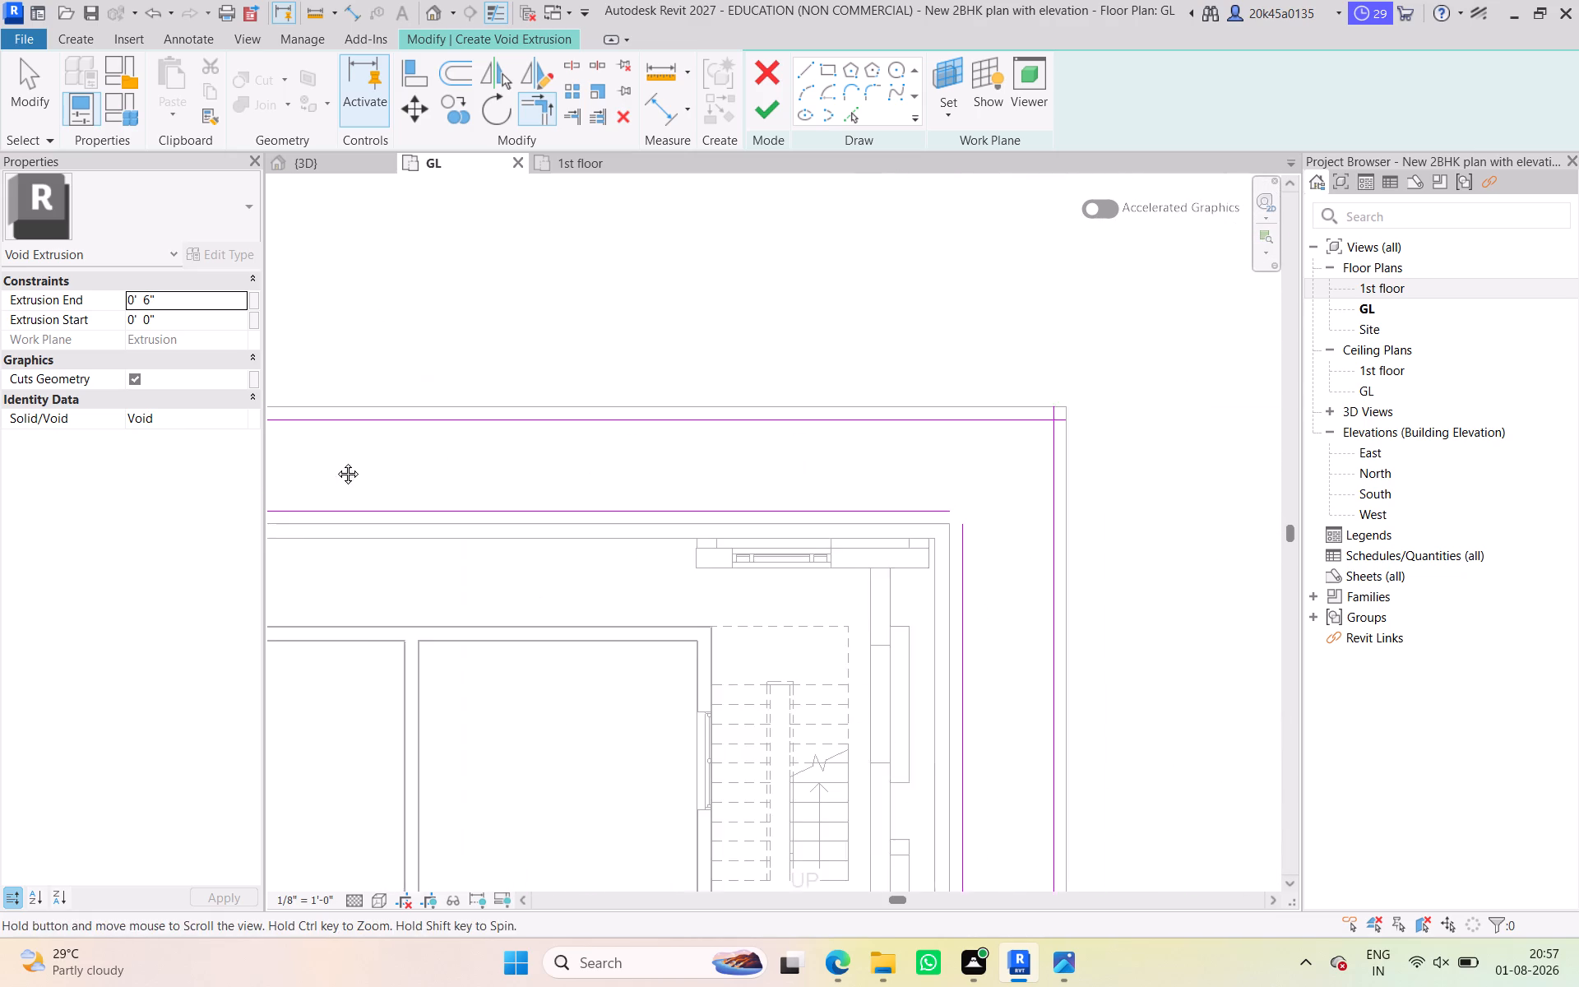
pyautogui.moveTo(336, 461); pyautogui.dragTo(317, 461, button='middle')
pyautogui.scroll(5, 999, 530)
pyautogui.click(882, 564)
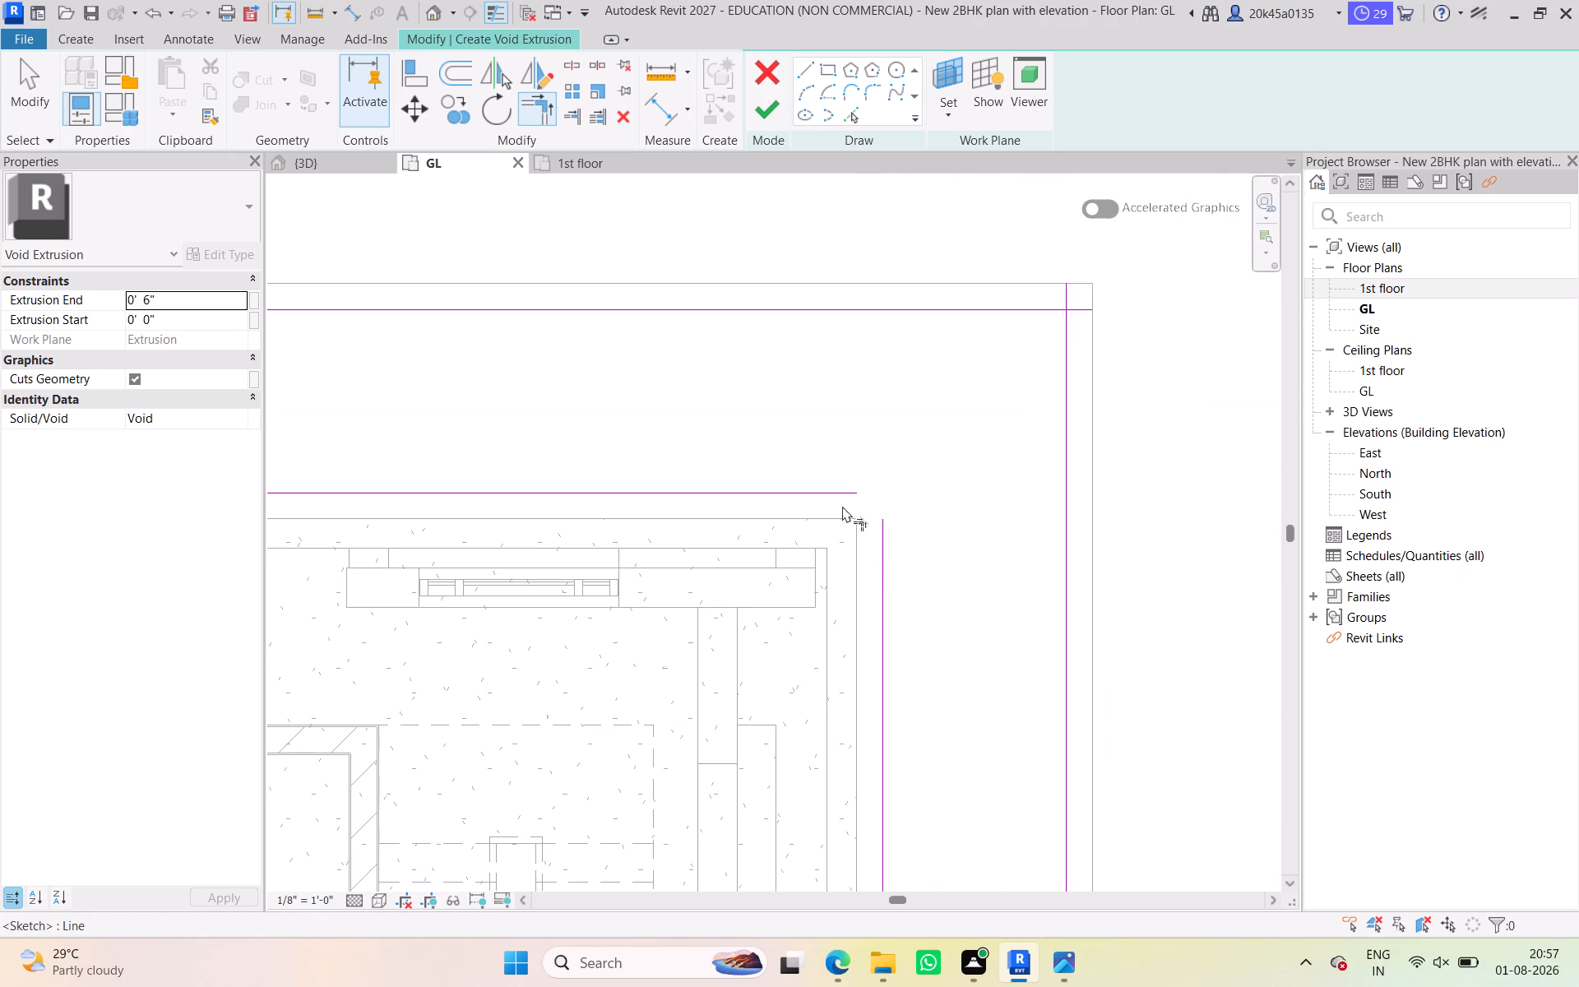
pyautogui.click(829, 489)
pyautogui.click(1067, 388)
pyautogui.click(1021, 316)
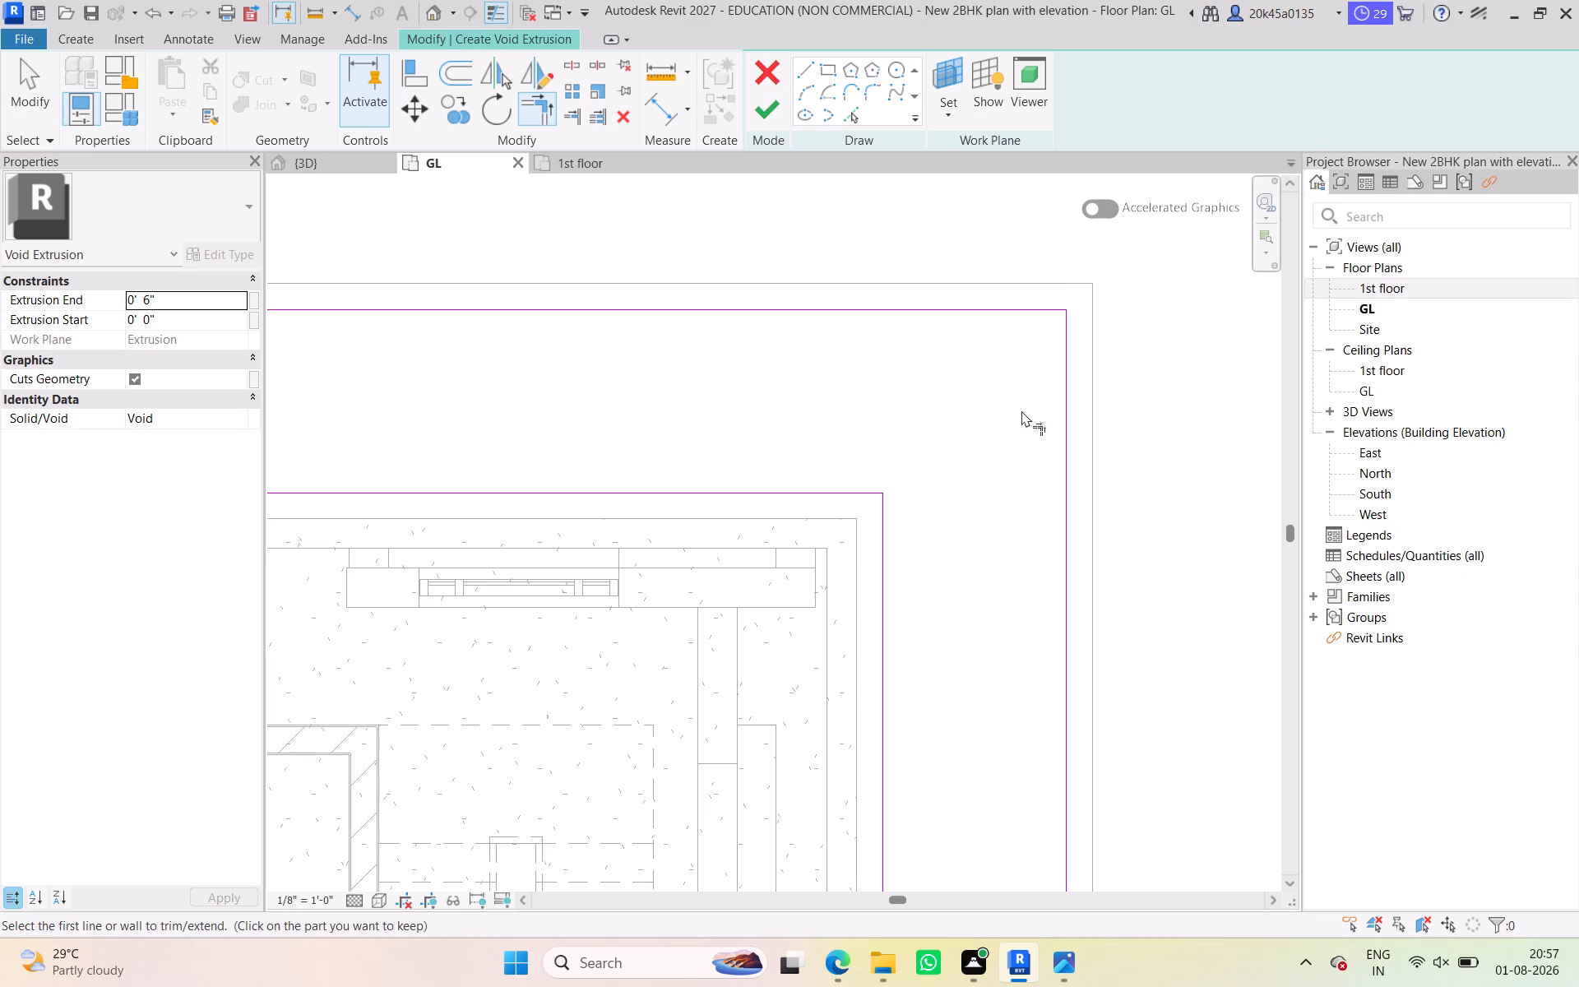
# Trim the outer east void line and the end line to a corner at the surround's end north of the gate.
pyautogui.scroll(-5, 1023, 458)
pyautogui.middleClick(1024, 282)
pyautogui.scroll(-1, 1007, 521)
pyautogui.moveTo(1008, 481); pyautogui.dragTo(873, 221, button='middle')
pyautogui.moveTo(919, 635); pyautogui.dragTo(873, 257, button='middle')
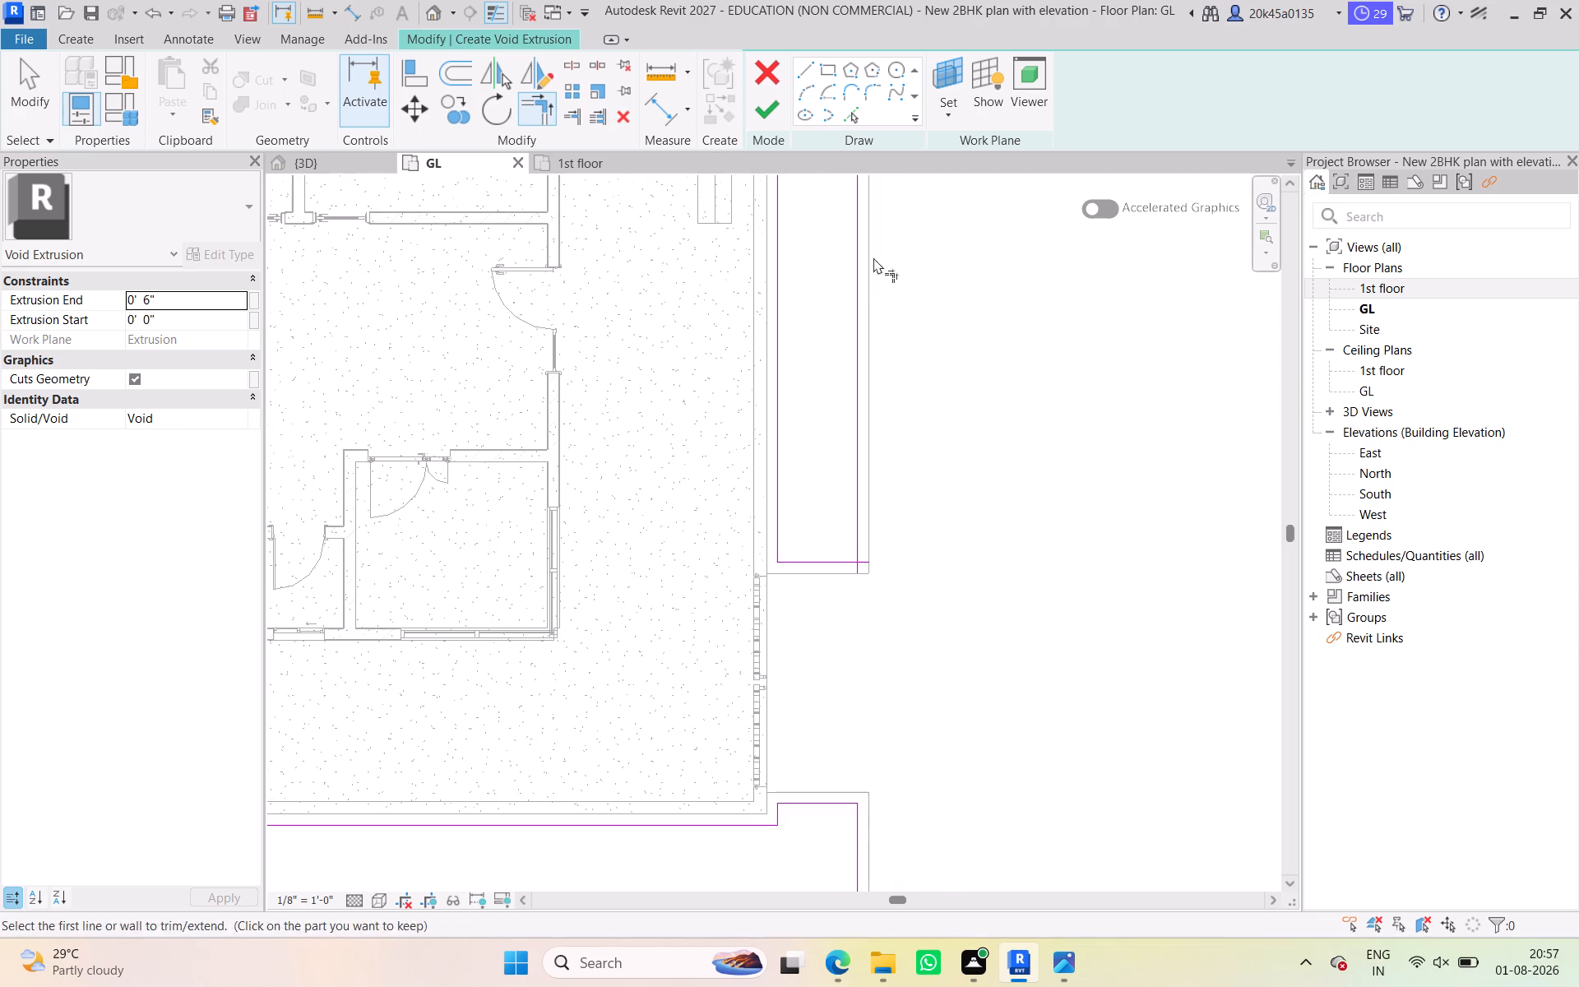
pyautogui.scroll(5, 818, 642)
pyautogui.click(872, 488)
pyautogui.click(904, 478)
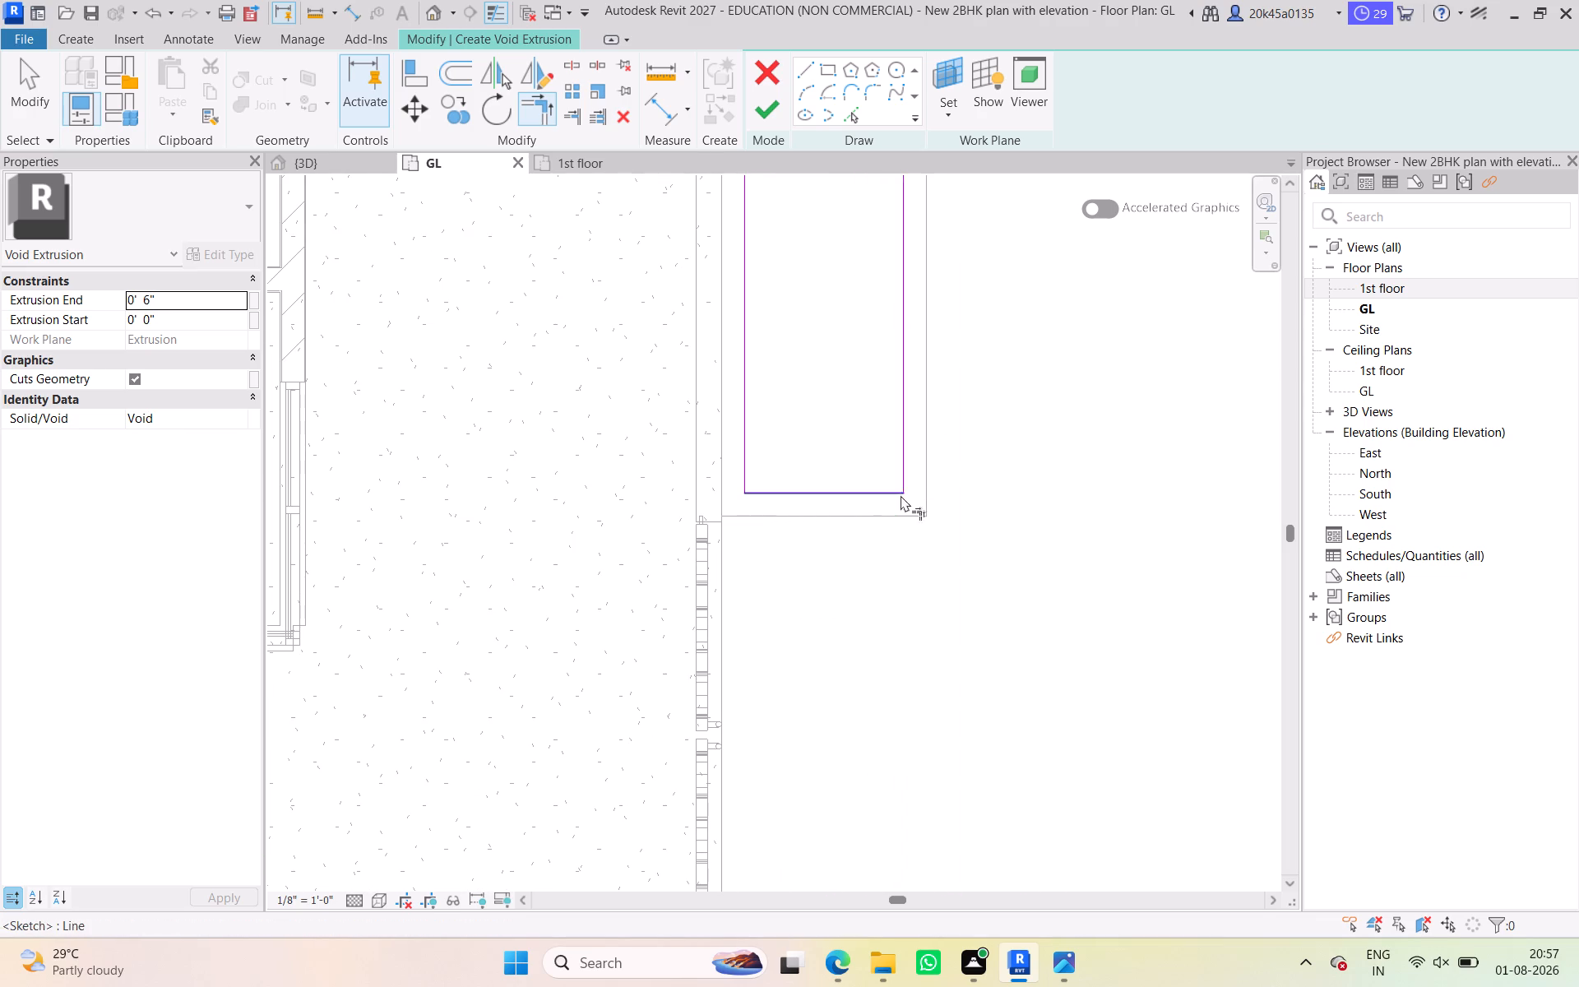
# Trim the corner of the short jog line south of the gate and finish the void extrusion sketch.
pyautogui.scroll(-5, 882, 545)
pyautogui.moveTo(881, 552); pyautogui.dragTo(947, 401, button='middle')
pyautogui.scroll(1, 947, 401)
pyautogui.scroll(10, 879, 658)
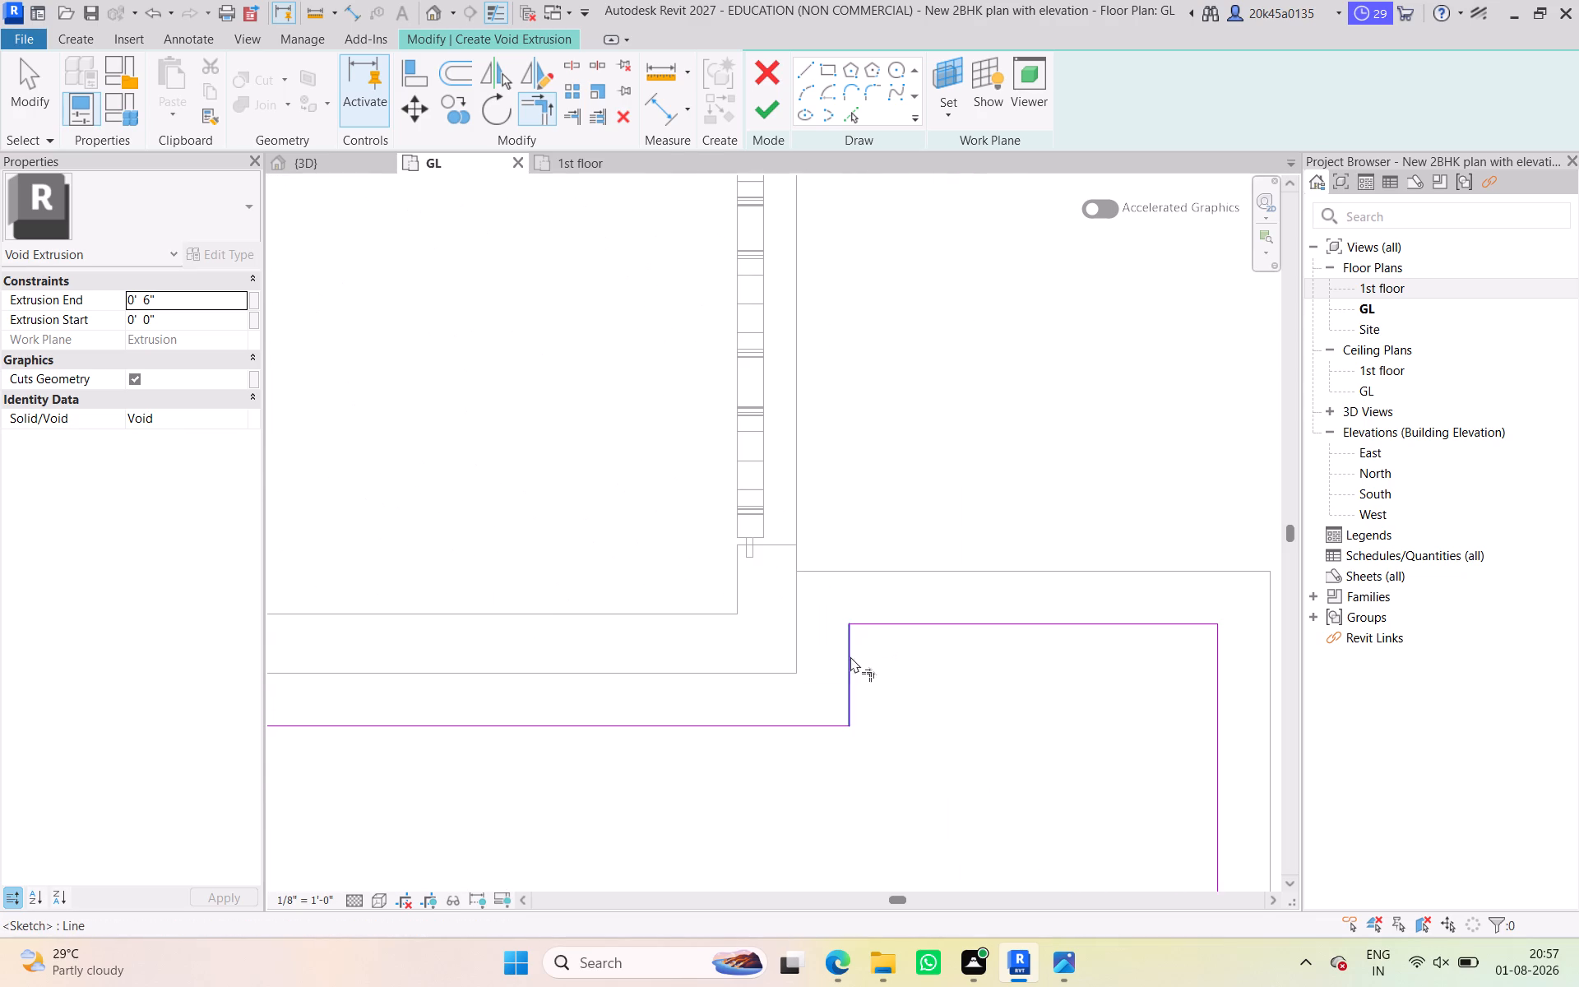
pyautogui.click(850, 665)
pyautogui.click(902, 617)
pyautogui.click(905, 433)
pyautogui.scroll(-6, 898, 492)
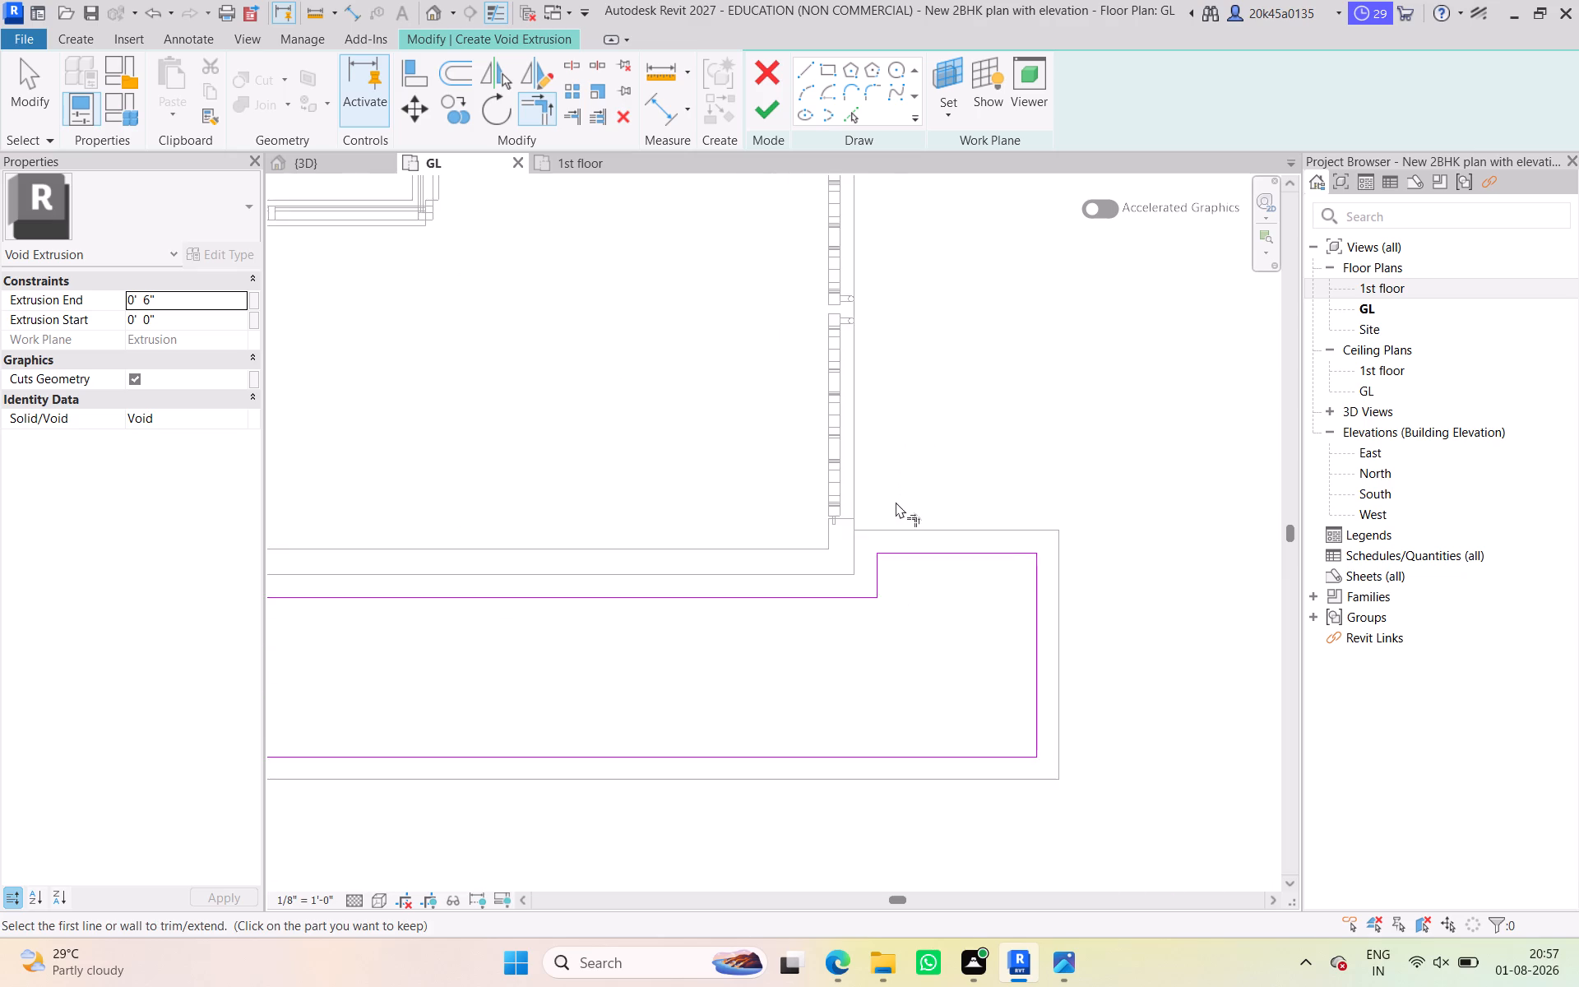
pyautogui.scroll(-9, 896, 502)
pyautogui.moveTo(936, 533); pyautogui.dragTo(961, 546, button='middle')
pyautogui.scroll(-2, 938, 534)
pyautogui.moveTo(949, 562); pyautogui.dragTo(989, 627, button='middle')
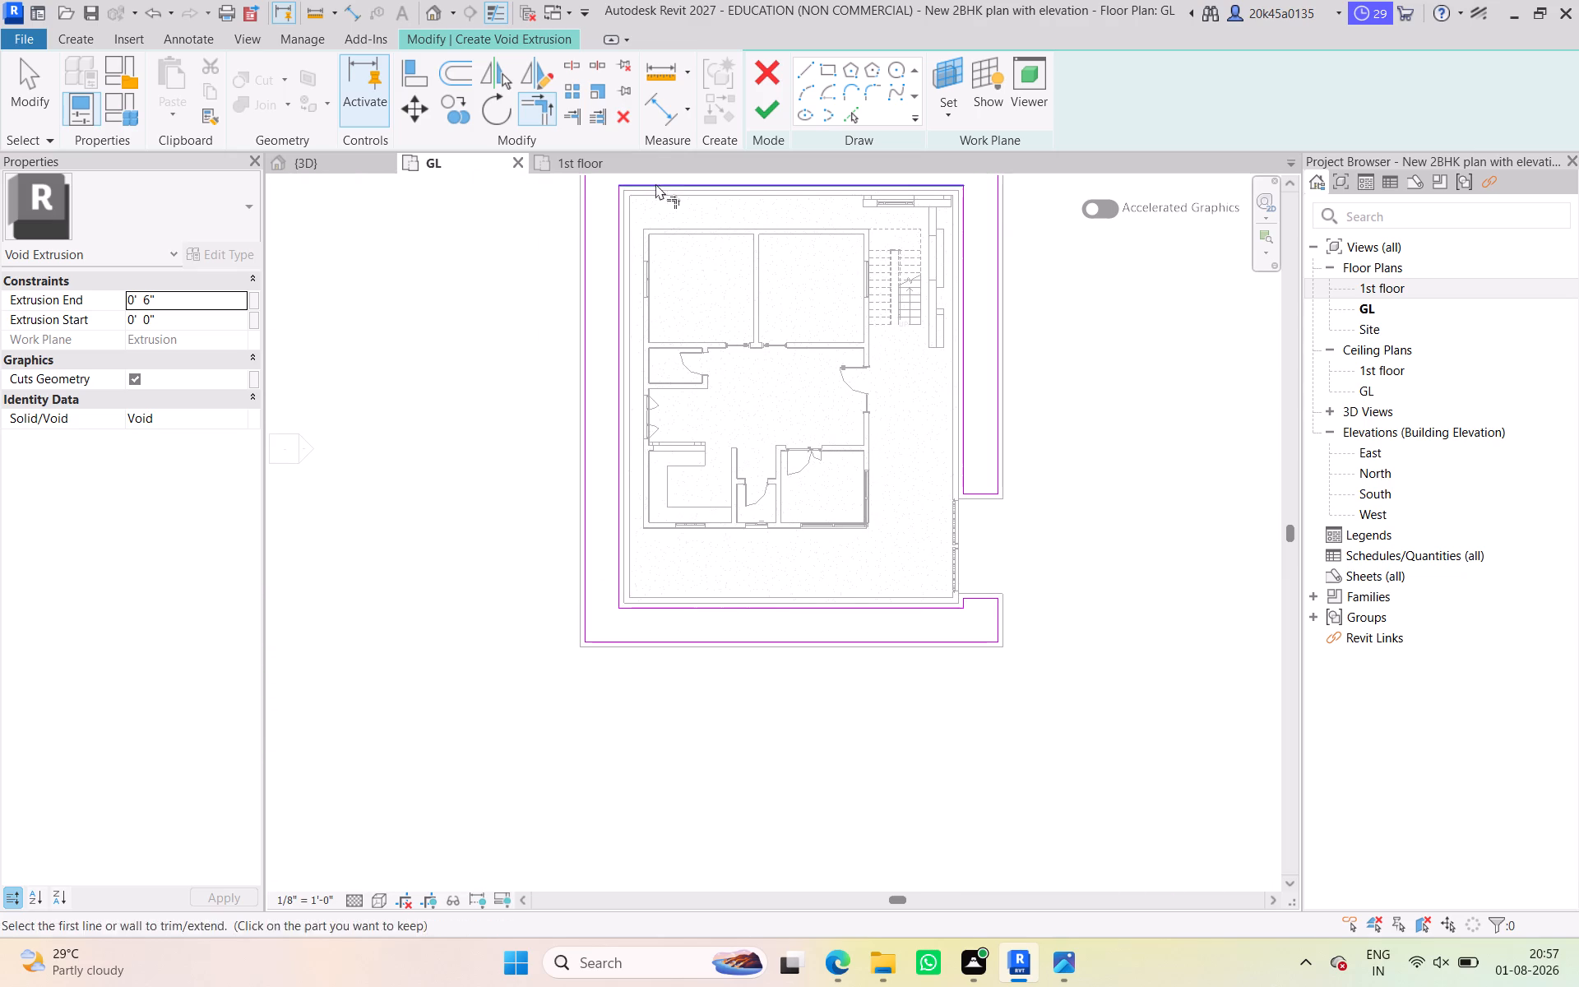
pyautogui.click(778, 113)
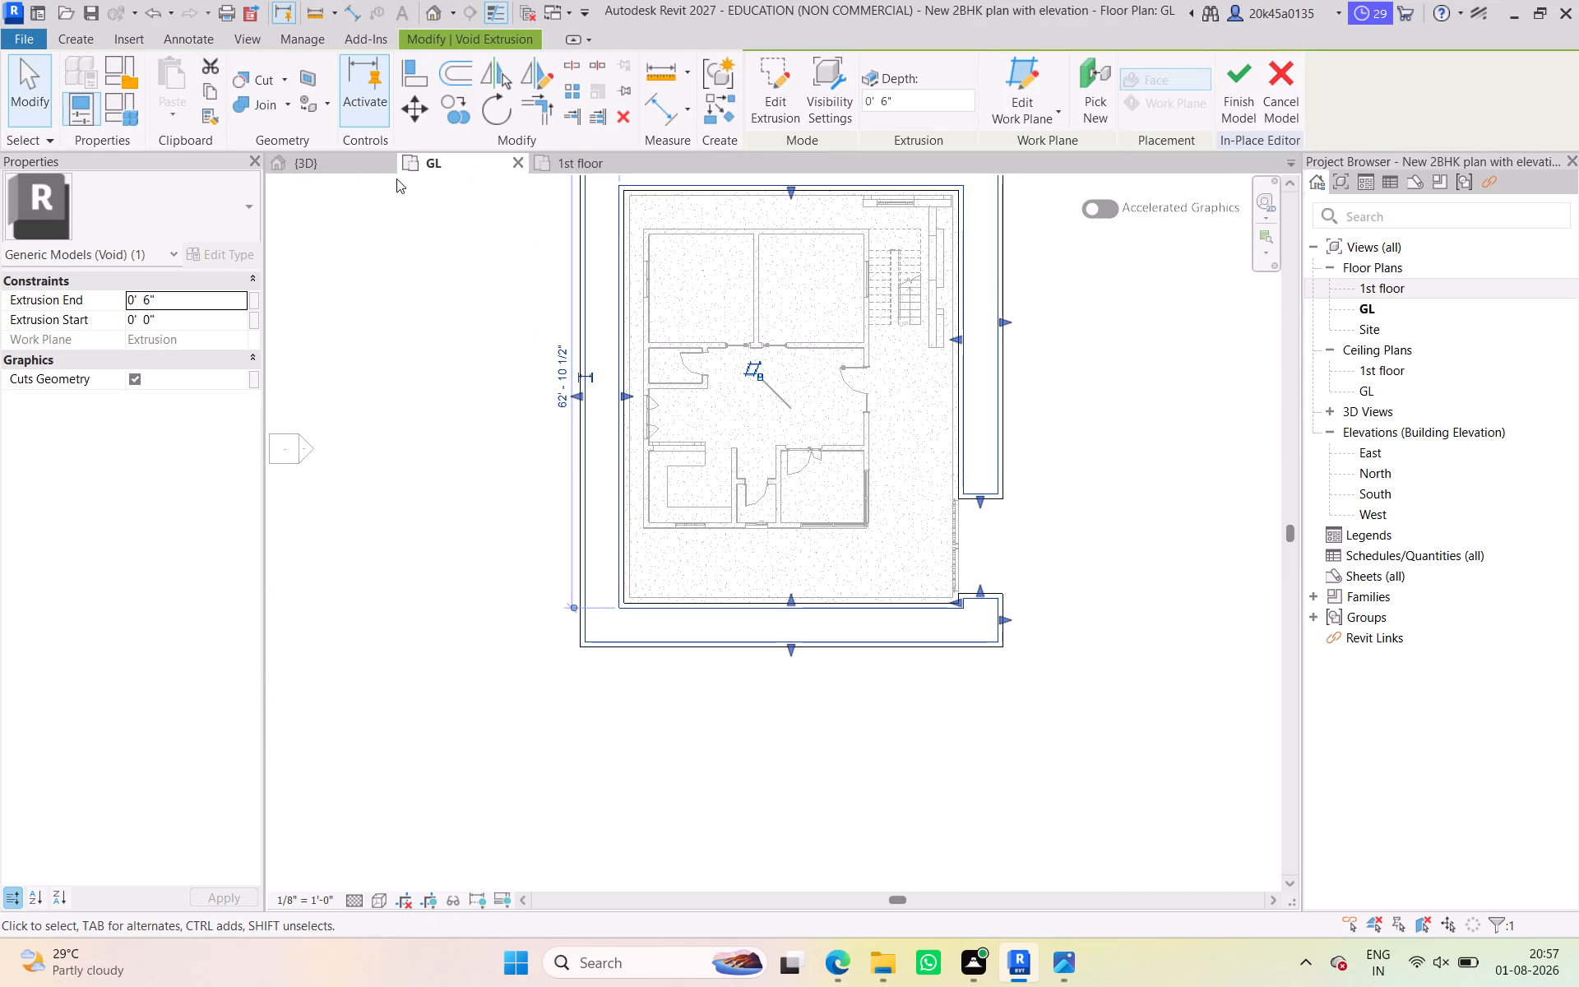
# In the 3D view's right side, stretch the void extrusion's lower face downward to an Extrusion End of 1' 0".
pyautogui.click(354, 163)
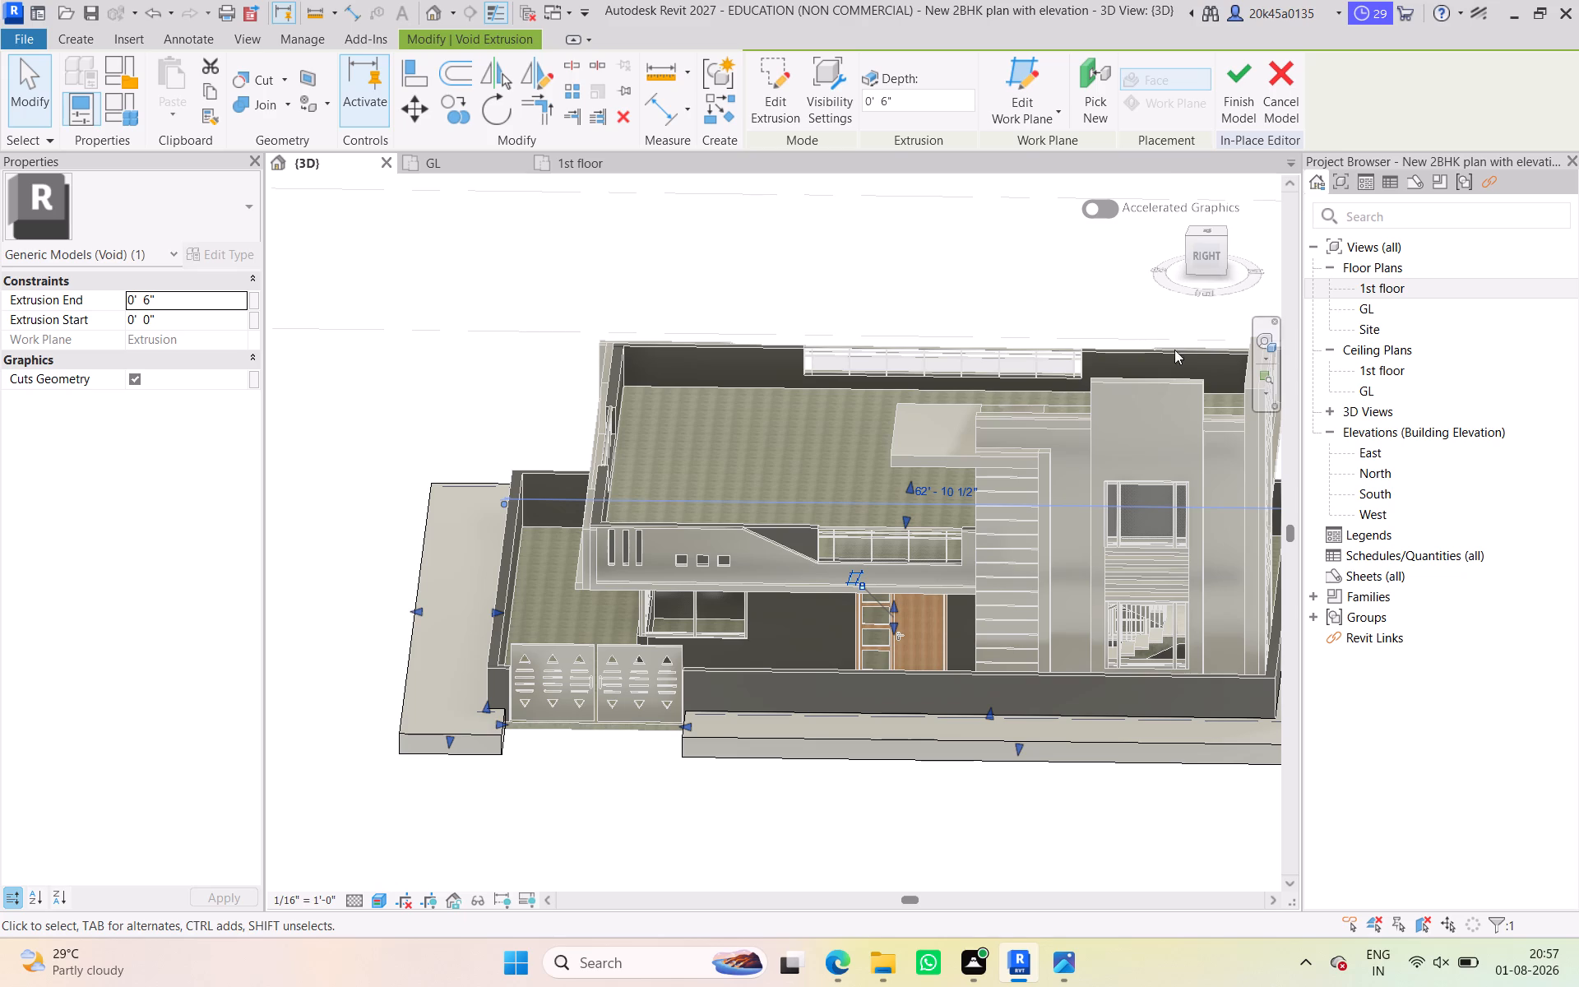
pyautogui.click(1206, 260)
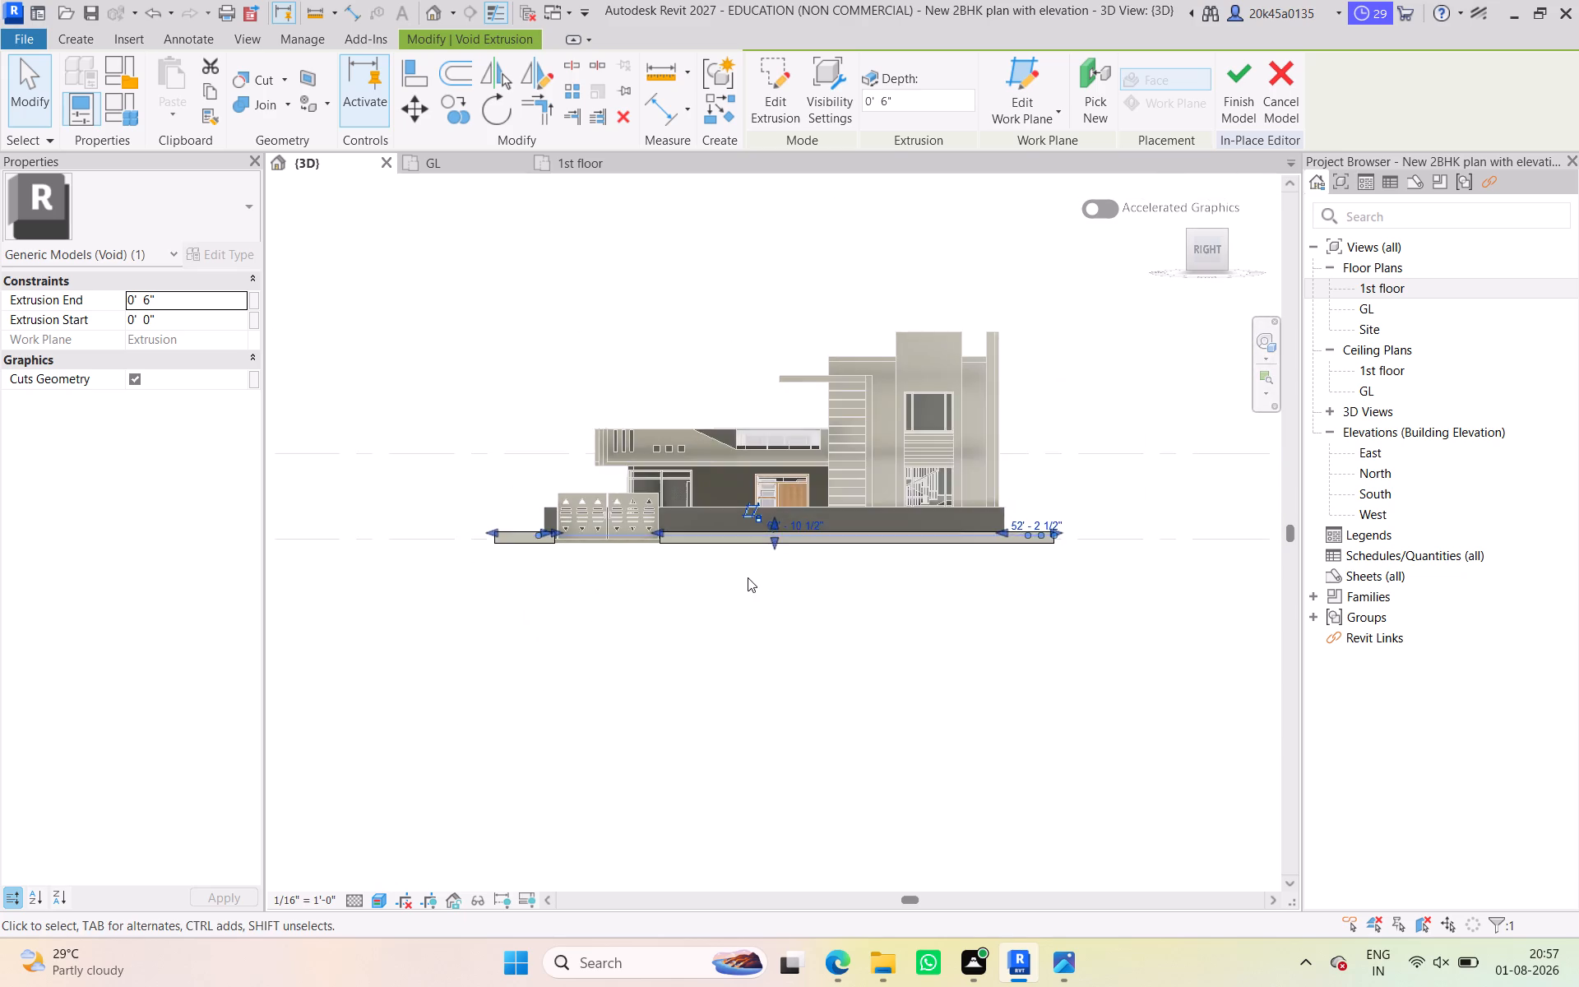
pyautogui.scroll(3, 748, 577)
pyautogui.moveTo(771, 593); pyautogui.dragTo(933, 746, button='middle')
pyautogui.scroll(4, 895, 703)
pyautogui.moveTo(893, 701); pyautogui.dragTo(737, 739, button='middle')
pyautogui.scroll(6, 889, 693)
pyautogui.moveTo(896, 730); pyautogui.dragTo(953, 774, button='middle')
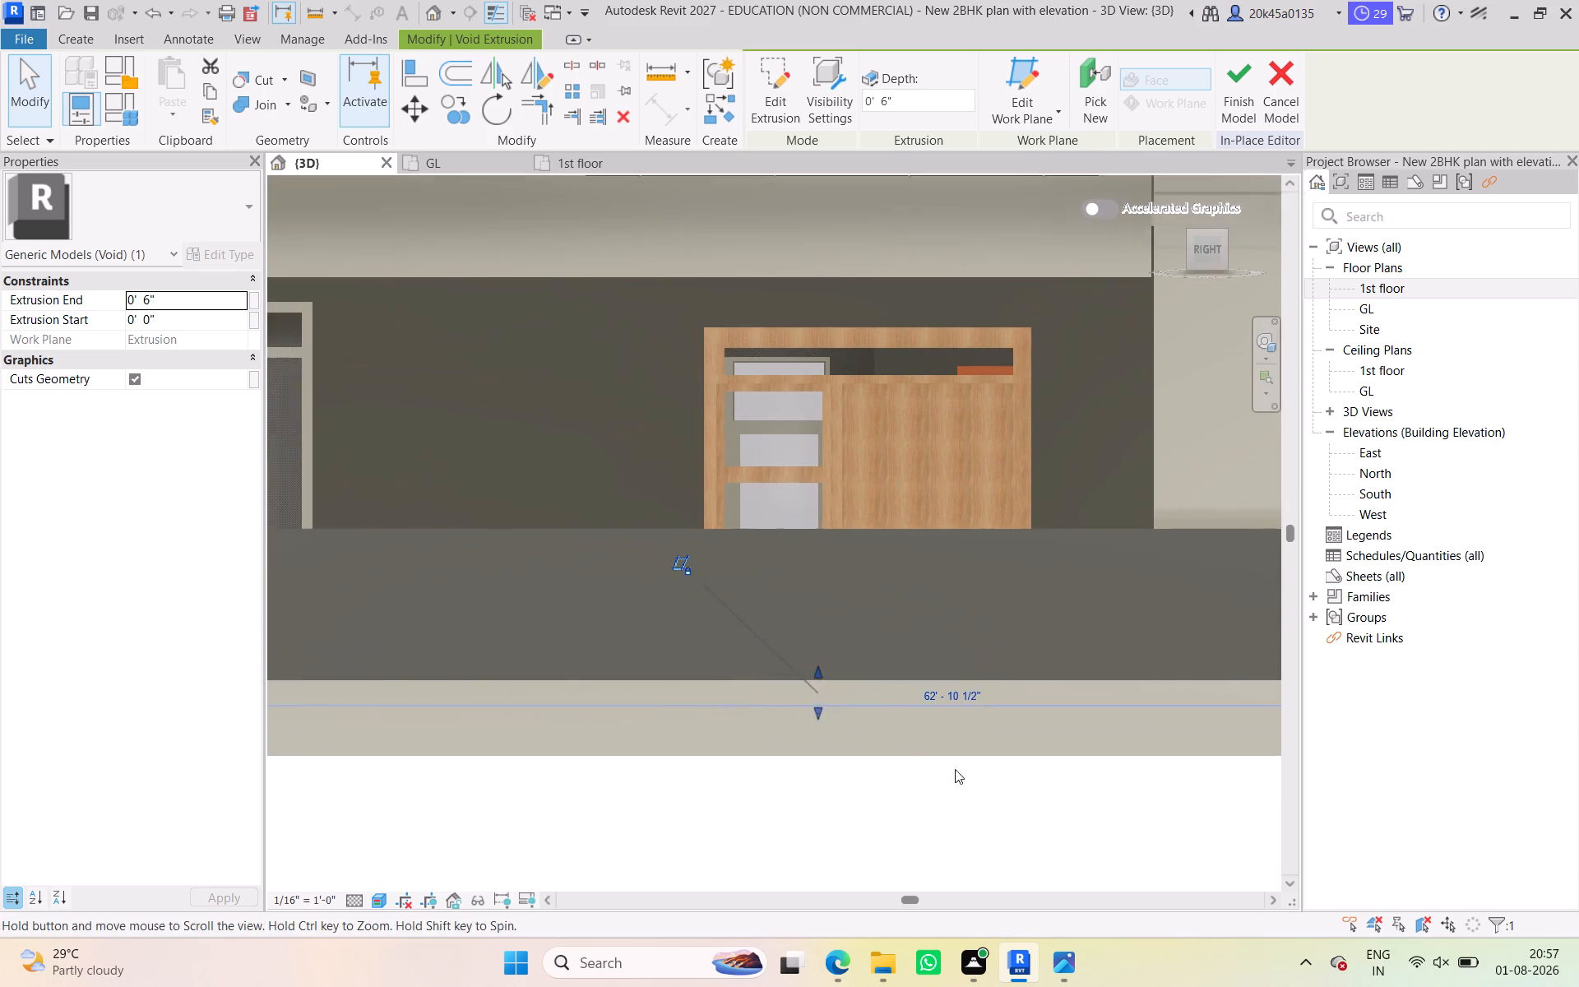
pyautogui.moveTo(827, 711); pyautogui.dragTo(829, 724)
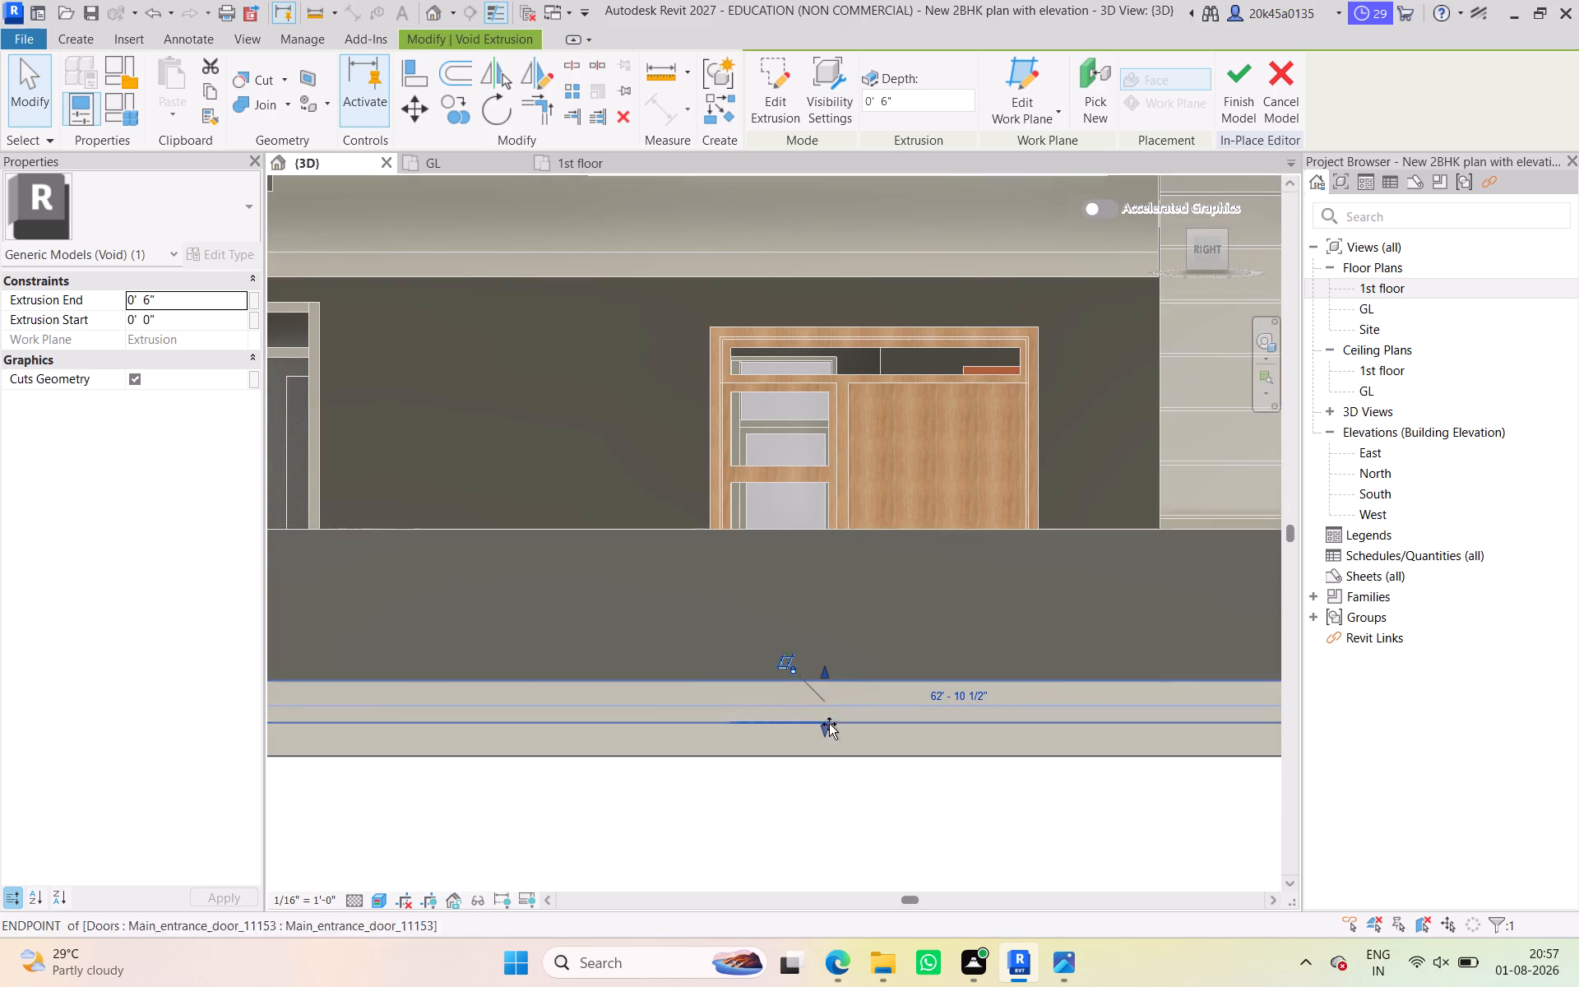
pyautogui.moveTo(829, 724); pyautogui.dragTo(829, 731)
# Finish the in-place model so the void cuts the surround outside the compound wall.
pyautogui.scroll(-5, 834, 737)
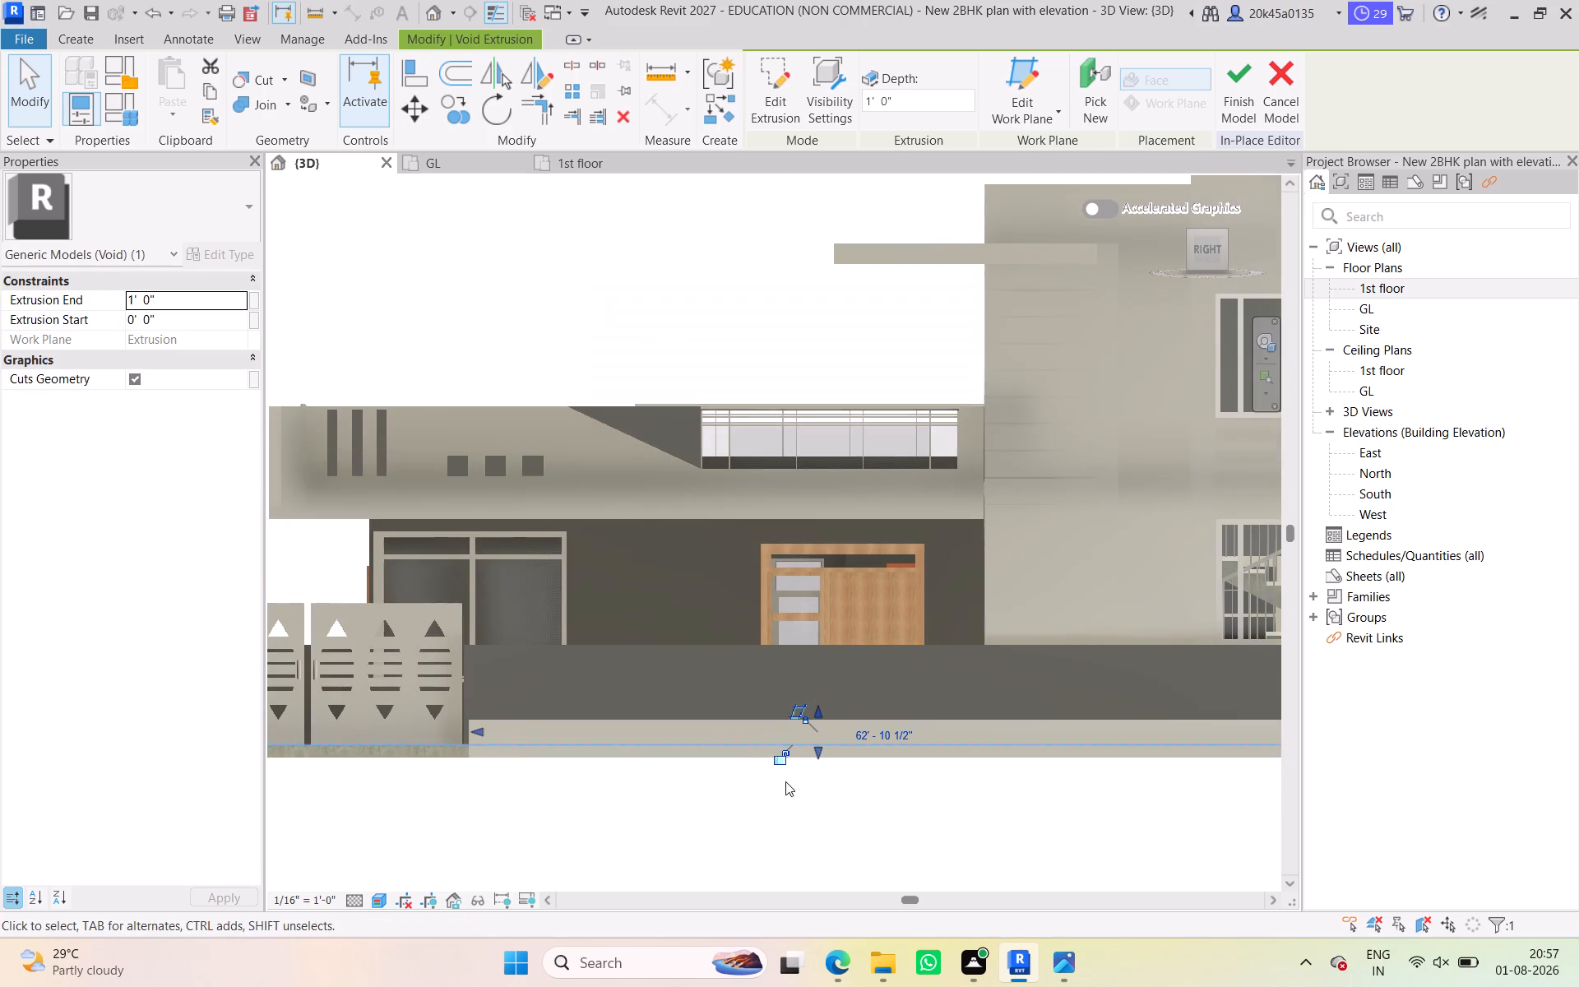
pyautogui.moveTo(641, 805); pyautogui.dragTo(840, 858, button='middle')
pyautogui.keyDown('shift'); pyautogui.scroll(-3, 842, 837); pyautogui.keyUp('shift')
pyautogui.moveTo(835, 822); pyautogui.dragTo(835, 800, button='middle')
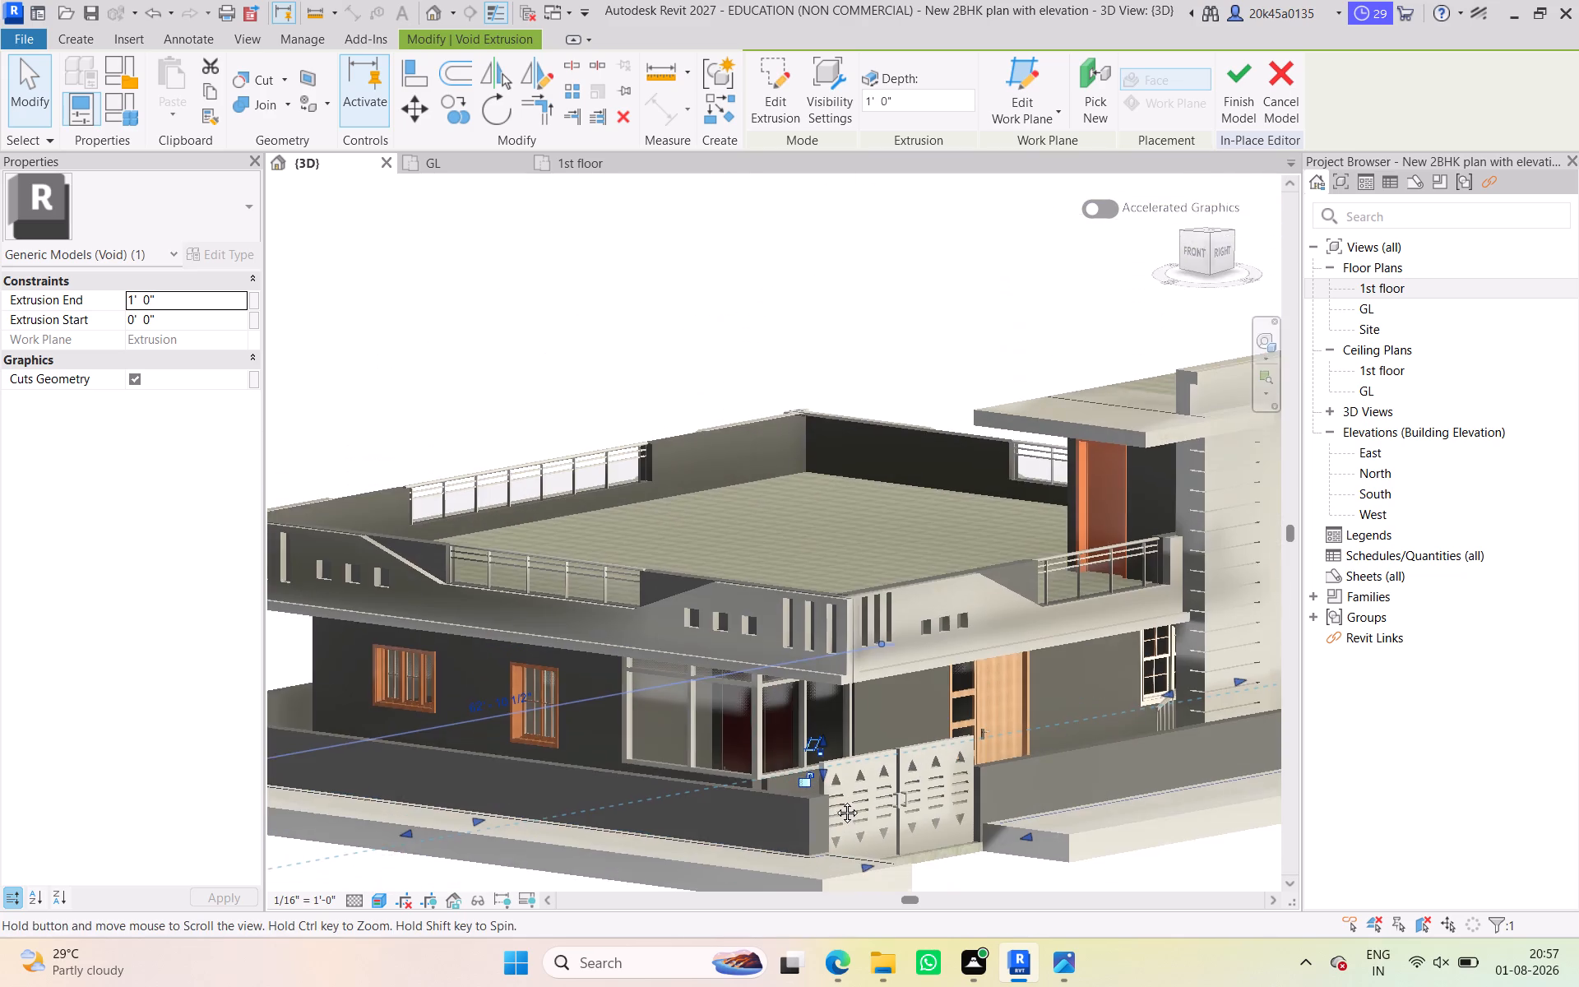
pyautogui.moveTo(835, 800); pyautogui.dragTo(806, 624, button='middle')
pyautogui.keyDown('shift'); pyautogui.moveTo(785, 758); pyautogui.dragTo(774, 834, button='middle'); pyautogui.keyUp('shift')
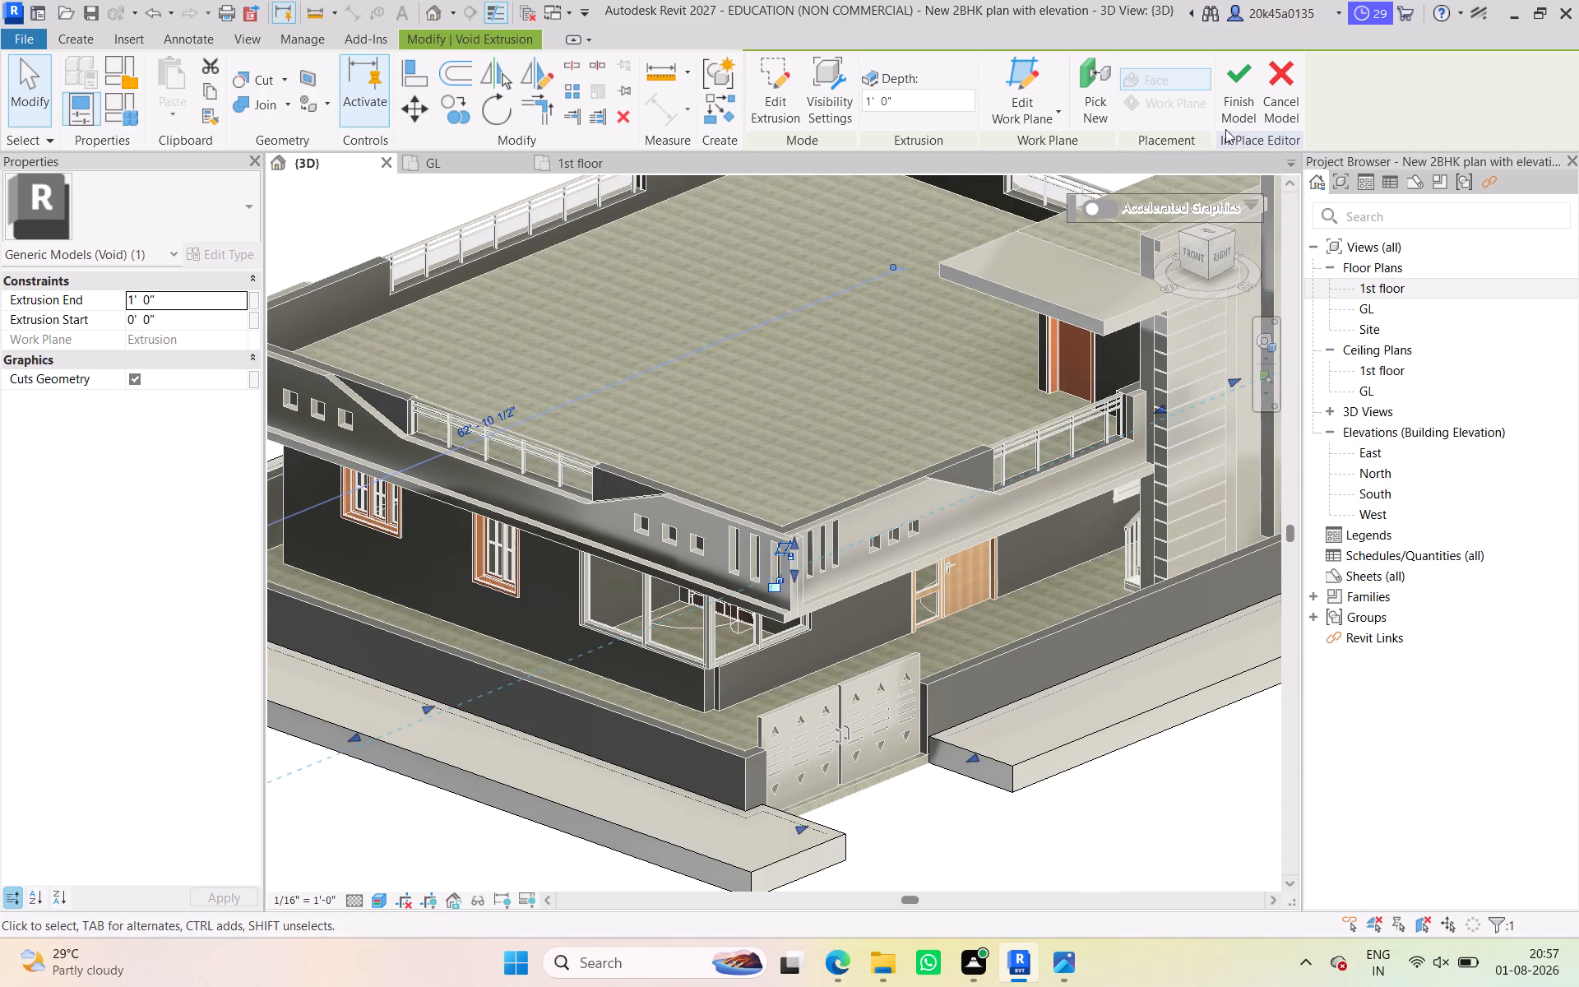
pyautogui.click(1238, 86)
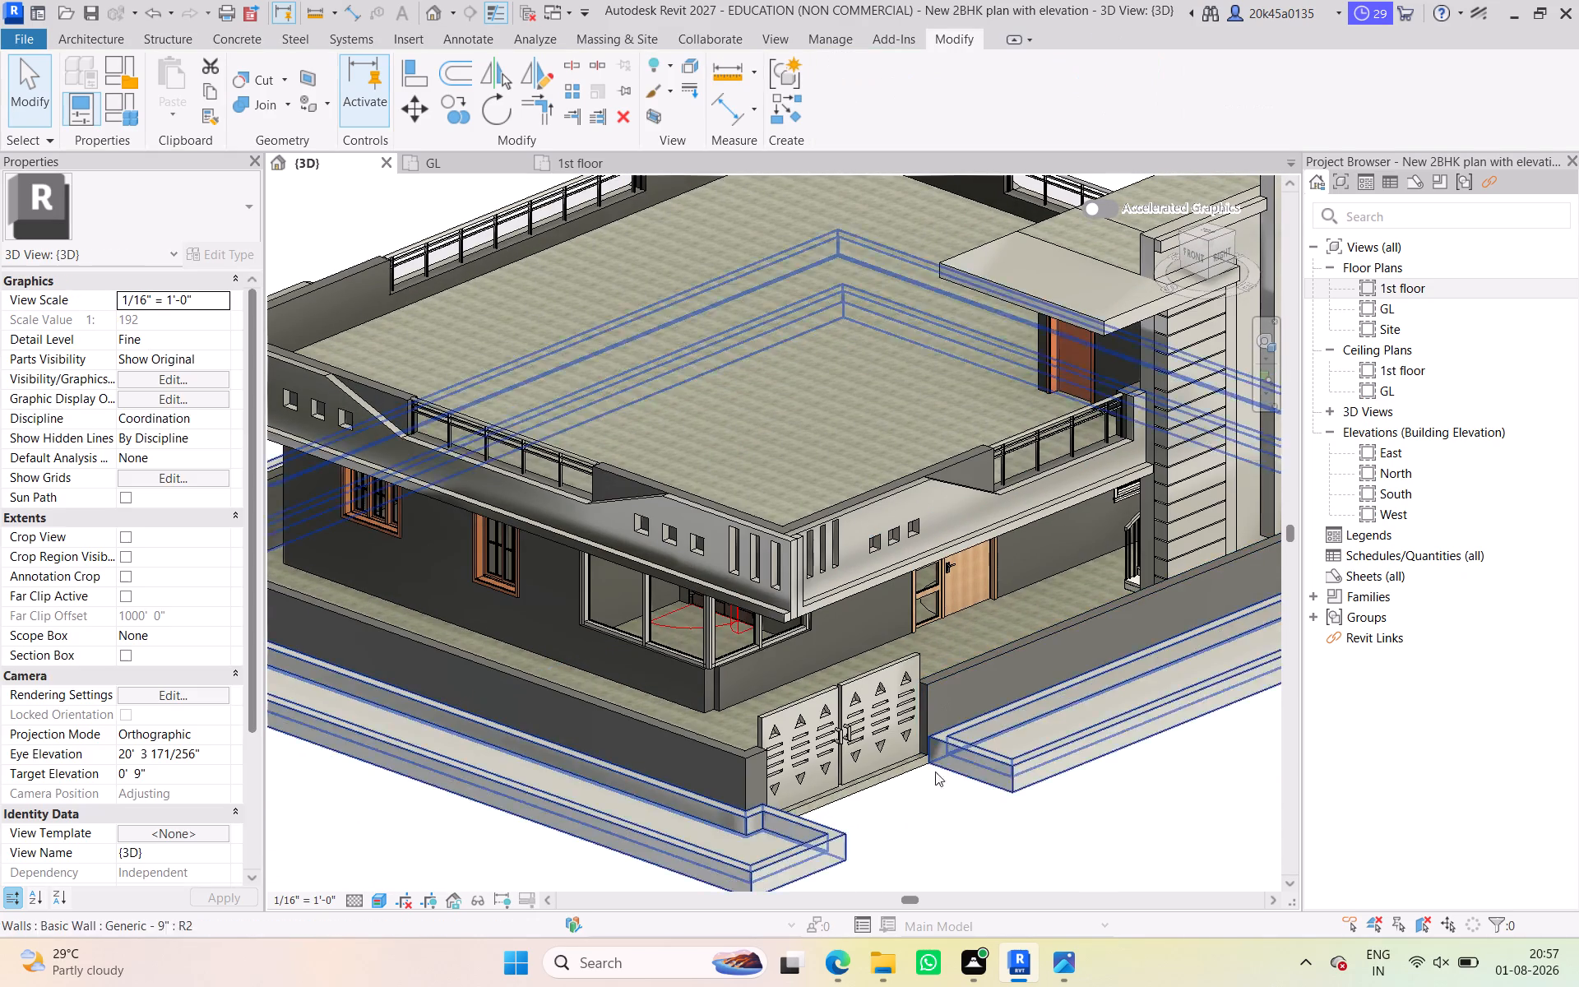
# Examine the recessed surround around the compound wall from the gate, stair and rear sides in 3D.
pyautogui.scroll(-2, 938, 782)
pyautogui.moveTo(940, 782); pyautogui.dragTo(953, 646, button='middle')
pyautogui.keyDown('shift'); pyautogui.moveTo(1016, 761); pyautogui.dragTo(906, 787, button='middle'); pyautogui.keyUp('shift')
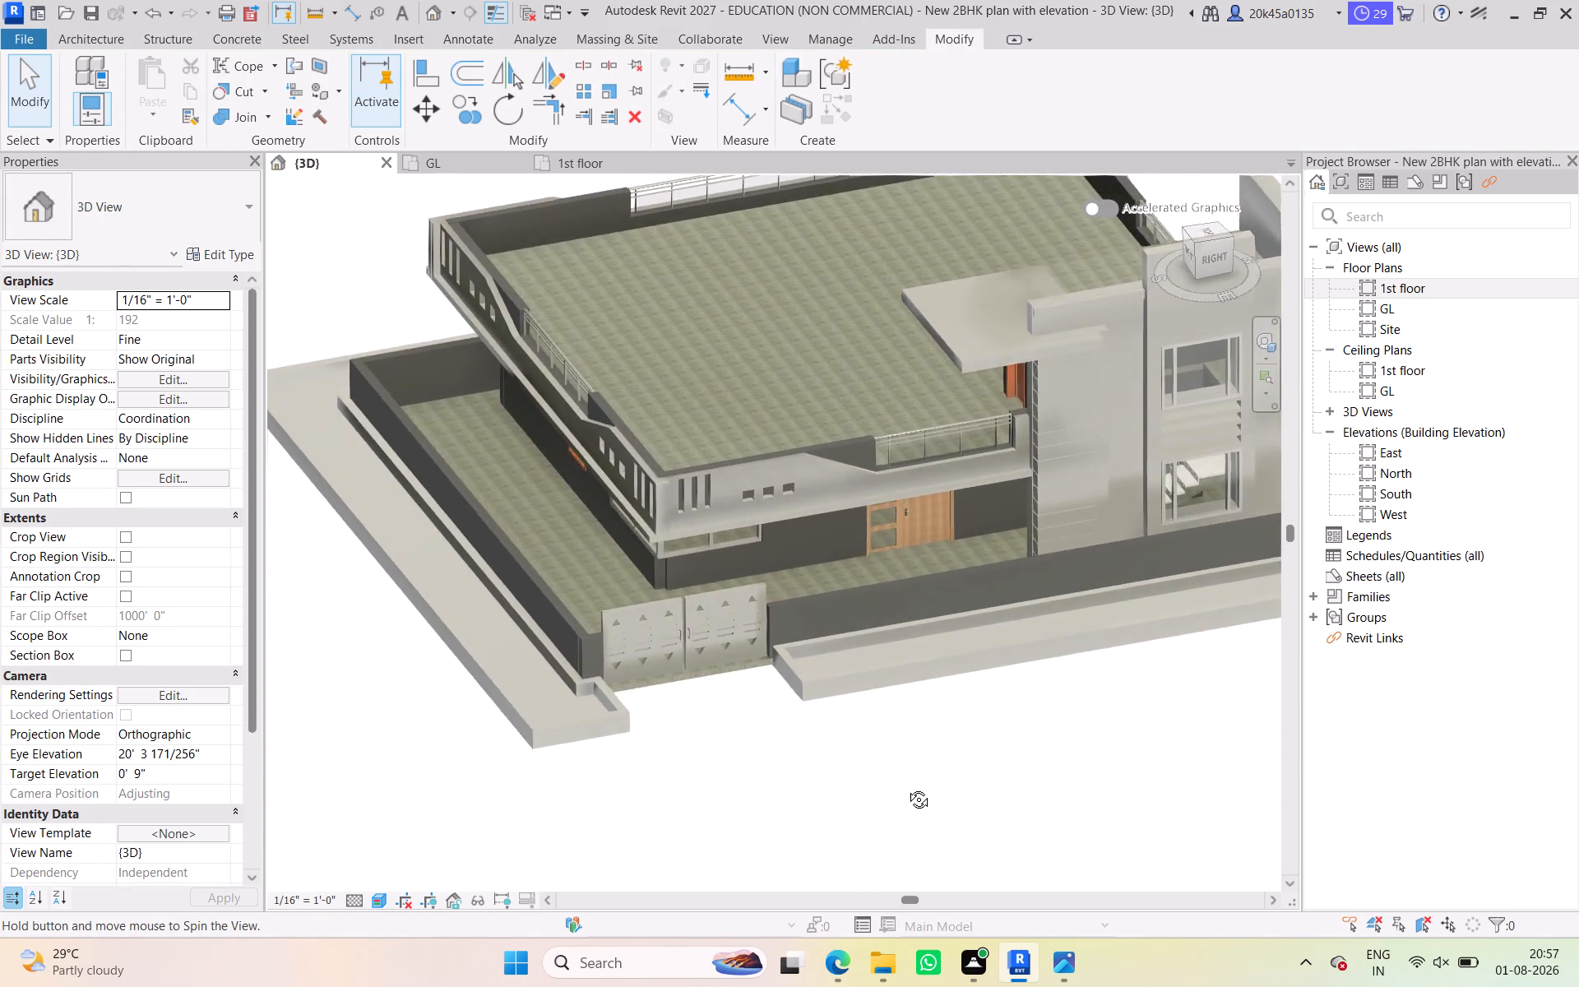
pyautogui.keyDown('shift'); pyautogui.moveTo(906, 787); pyautogui.dragTo(750, 722, button='middle'); pyautogui.keyUp('shift')
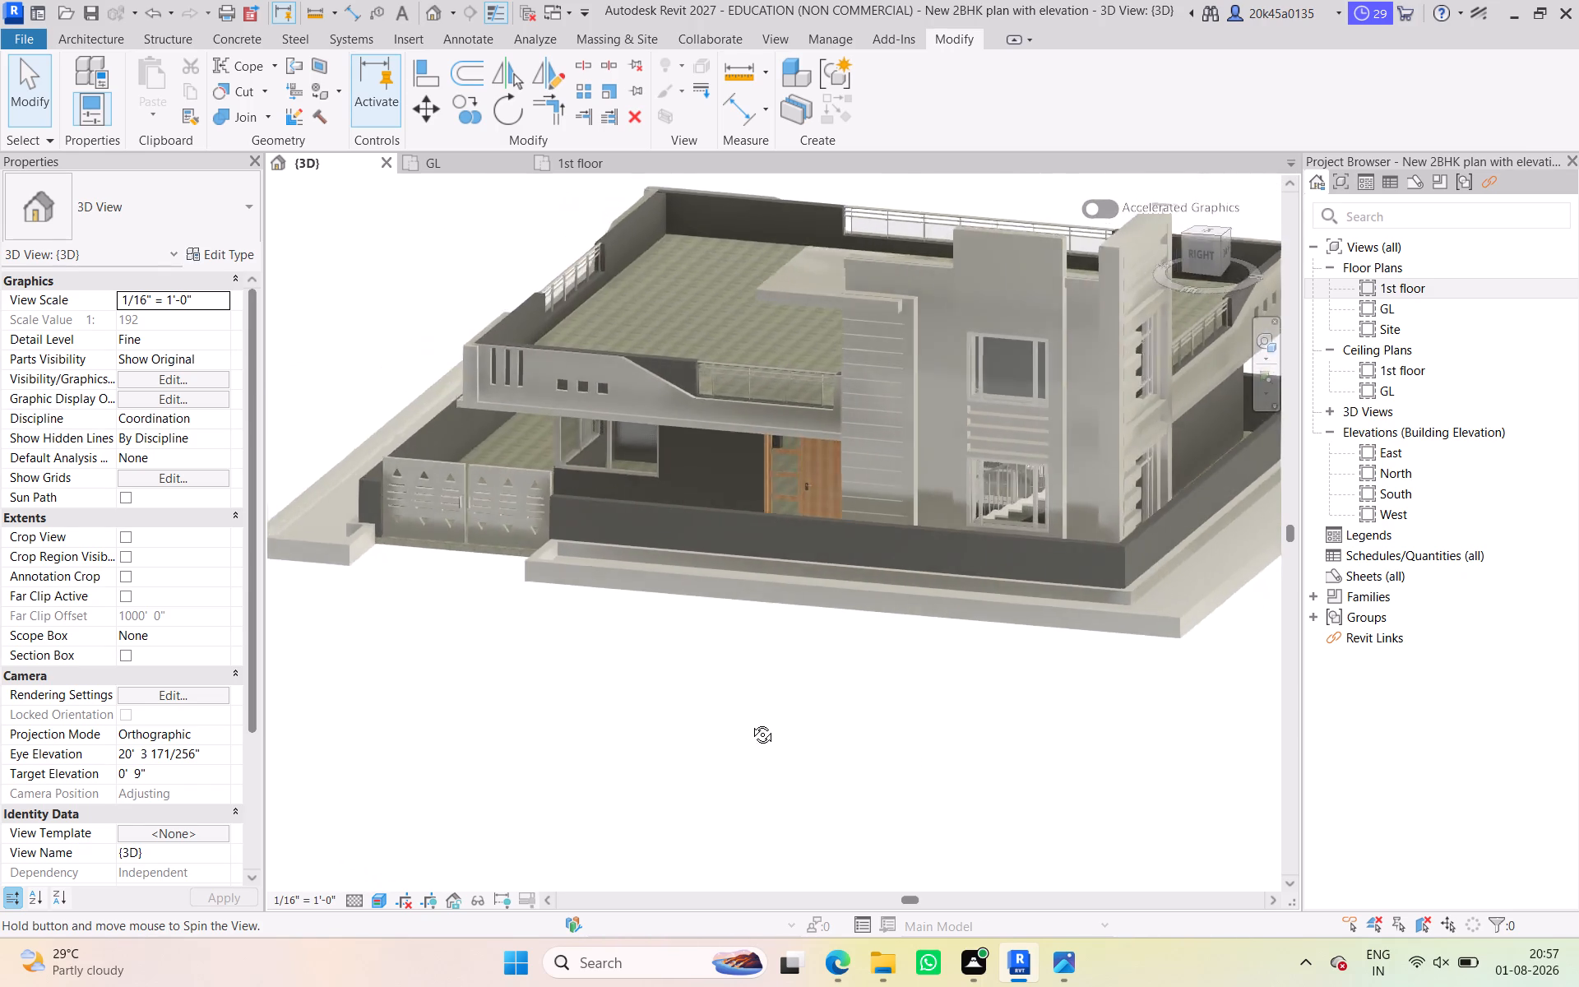
pyautogui.keyDown('shift'); pyautogui.moveTo(750, 722); pyautogui.dragTo(638, 720, button='middle'); pyautogui.keyUp('shift')
pyautogui.keyDown('shift'); pyautogui.moveTo(873, 704); pyautogui.dragTo(950, 681, button='middle'); pyautogui.keyUp('shift')
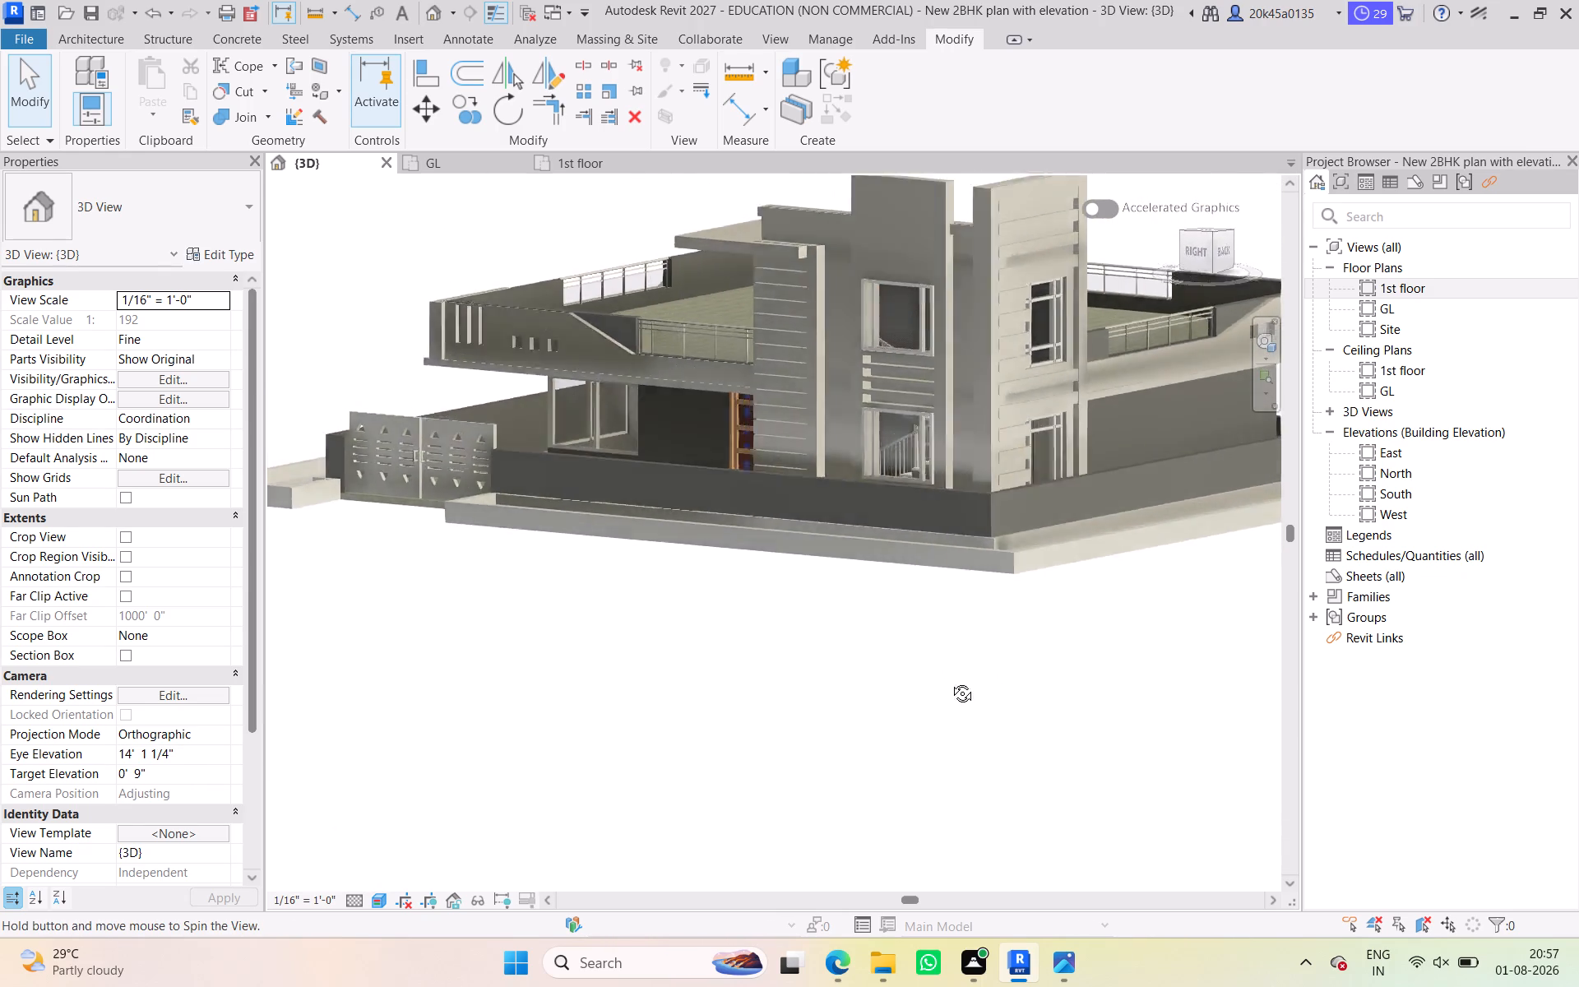
pyautogui.keyDown('shift'); pyautogui.moveTo(950, 681); pyautogui.dragTo(1146, 754, button='middle'); pyautogui.keyUp('shift')
pyautogui.keyDown('shift'); pyautogui.moveTo(844, 736); pyautogui.dragTo(961, 689, button='middle'); pyautogui.keyUp('shift')
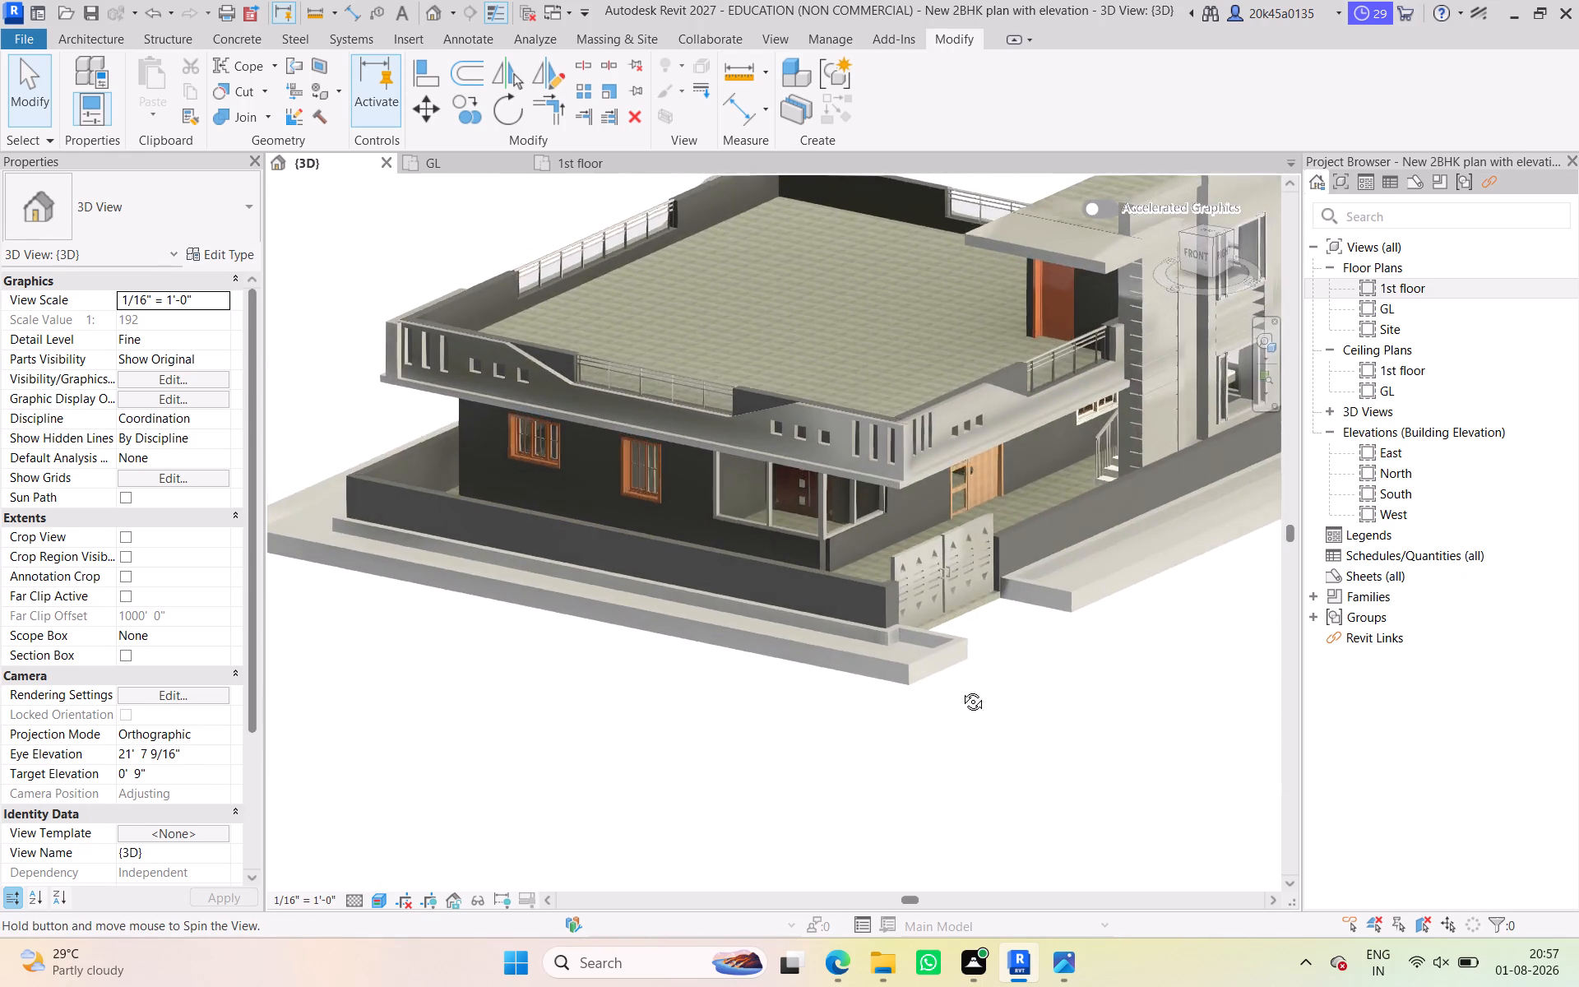
pyautogui.keyDown('shift'); pyautogui.moveTo(961, 689); pyautogui.dragTo(735, 599, button='middle'); pyautogui.keyUp('shift')
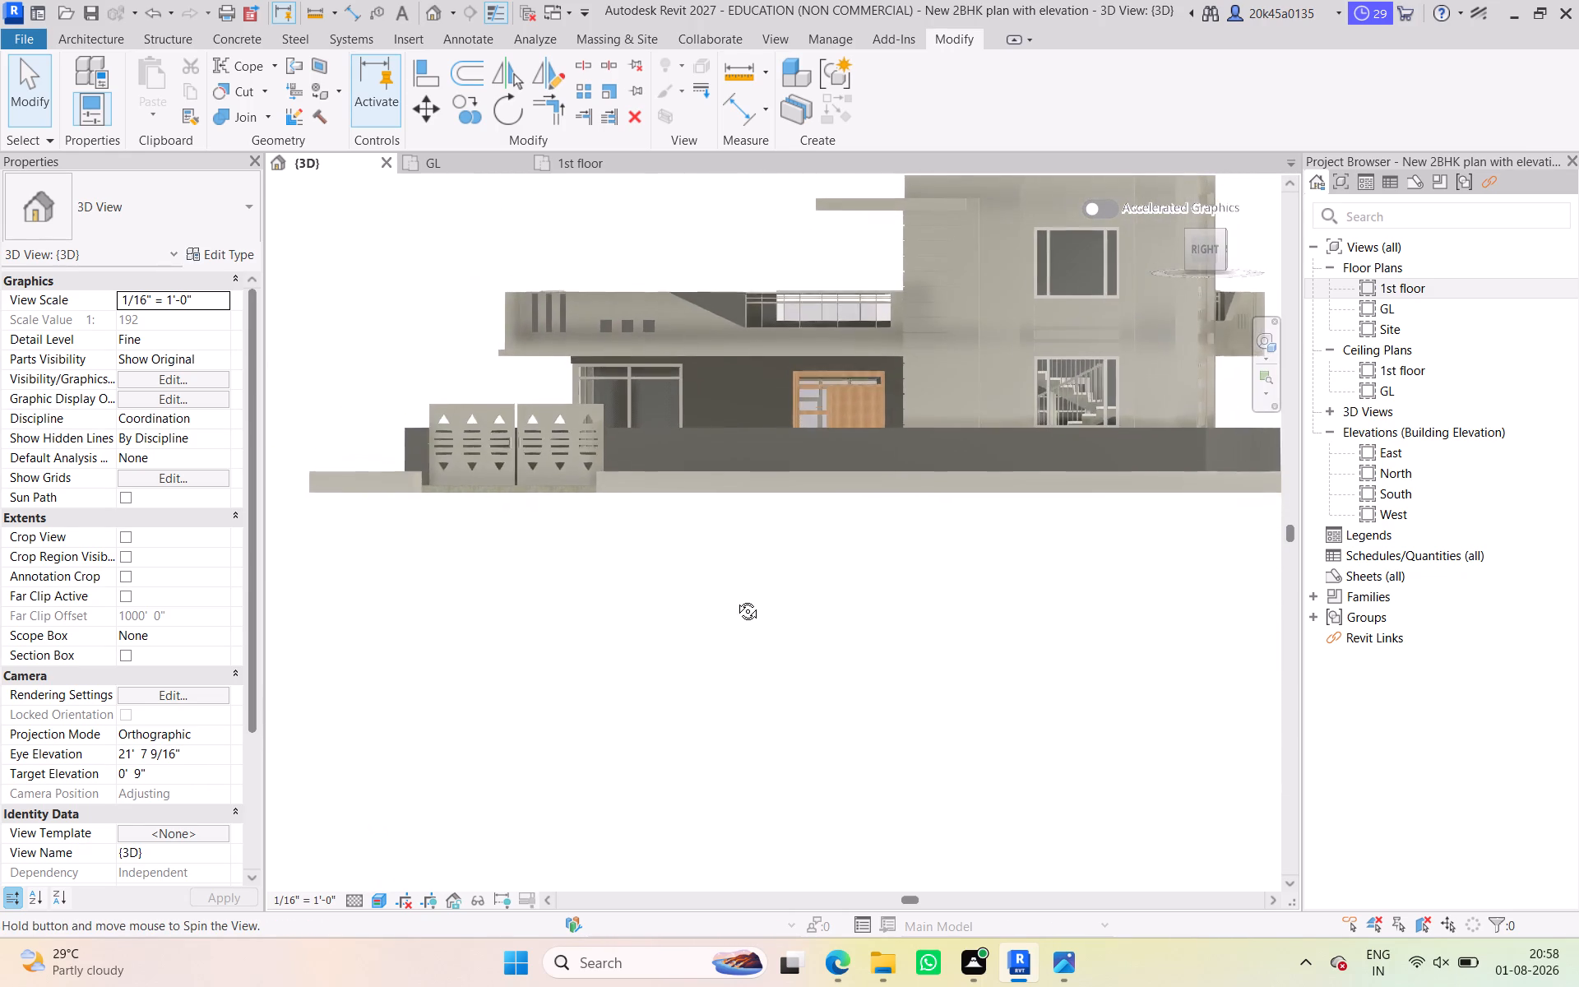
pyautogui.keyDown('shift'); pyautogui.moveTo(735, 599); pyautogui.dragTo(601, 729, button='middle'); pyautogui.keyUp('shift')
pyautogui.scroll(-3, 748, 653)
pyautogui.moveTo(748, 653); pyautogui.dragTo(712, 555, button='middle')
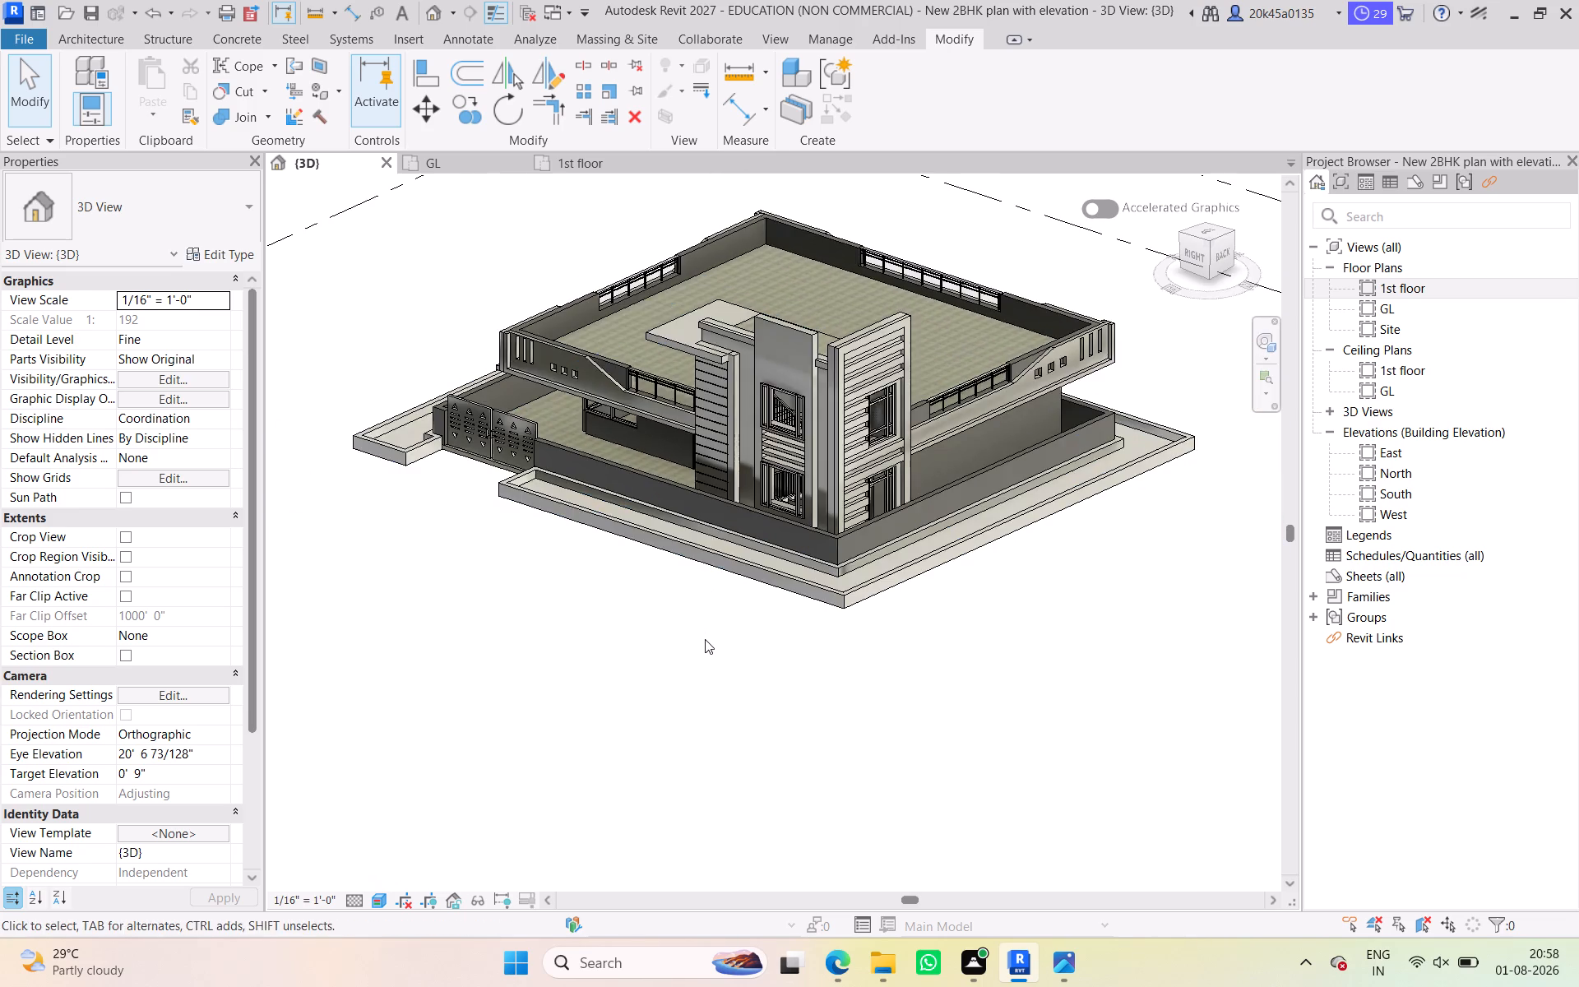
# Examine the surround's height against the gate and compound wall base in the right-side view.
pyautogui.moveTo(708, 643); pyautogui.dragTo(864, 545, button='middle')
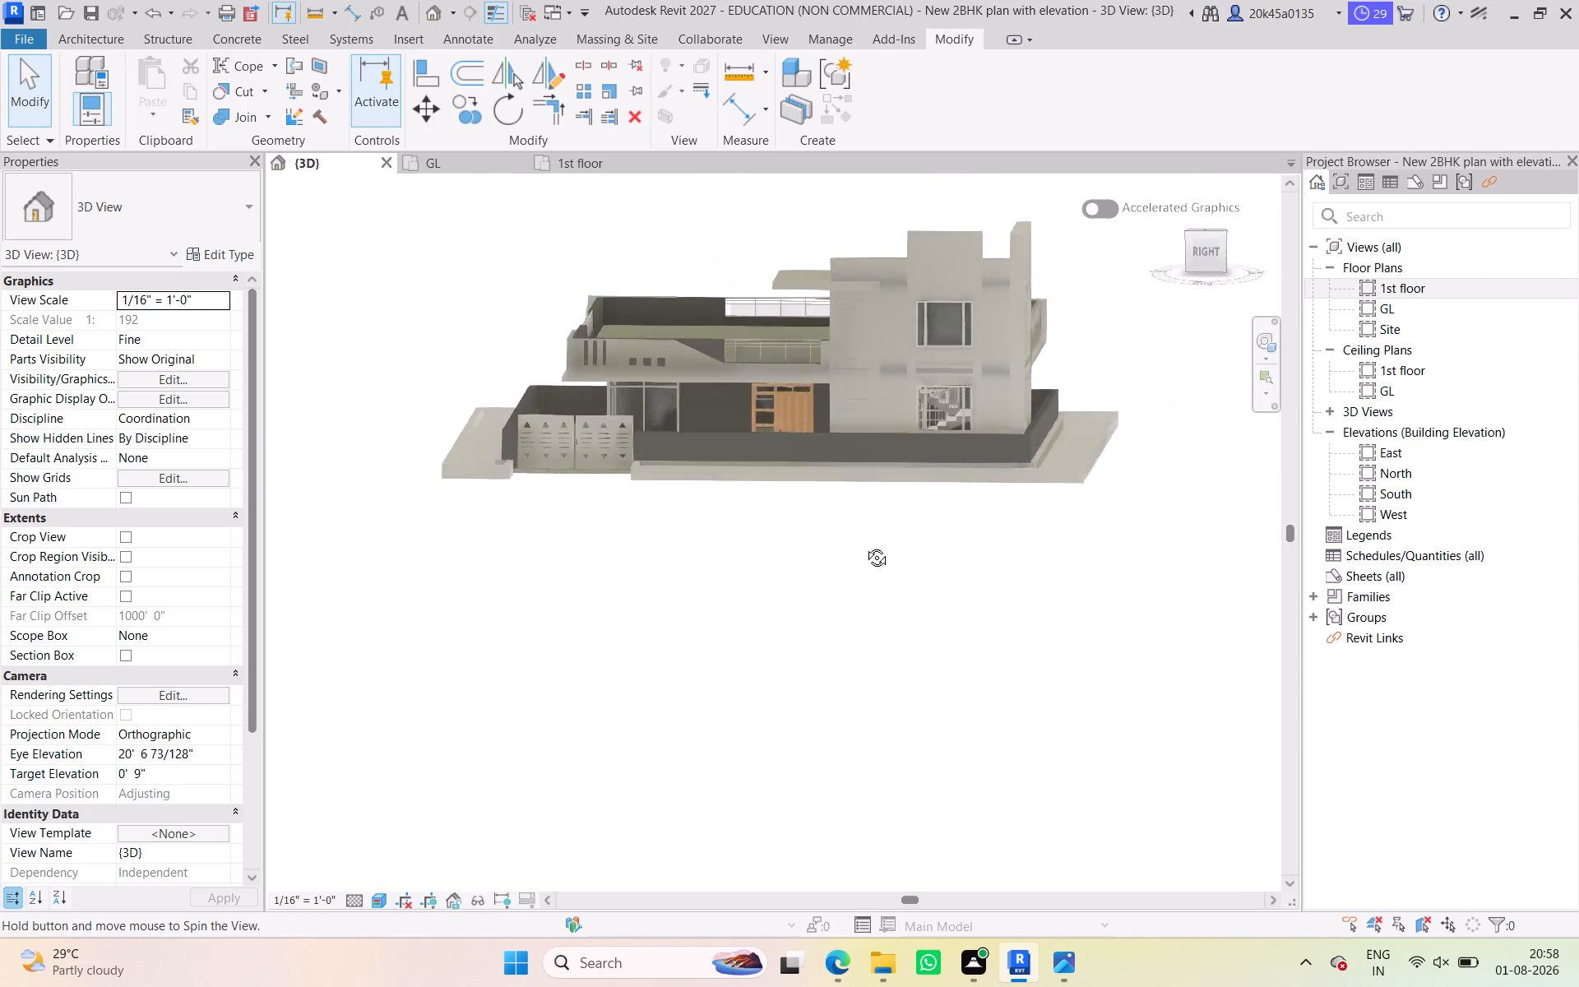
pyautogui.moveTo(864, 545); pyautogui.dragTo(870, 519, button='middle')
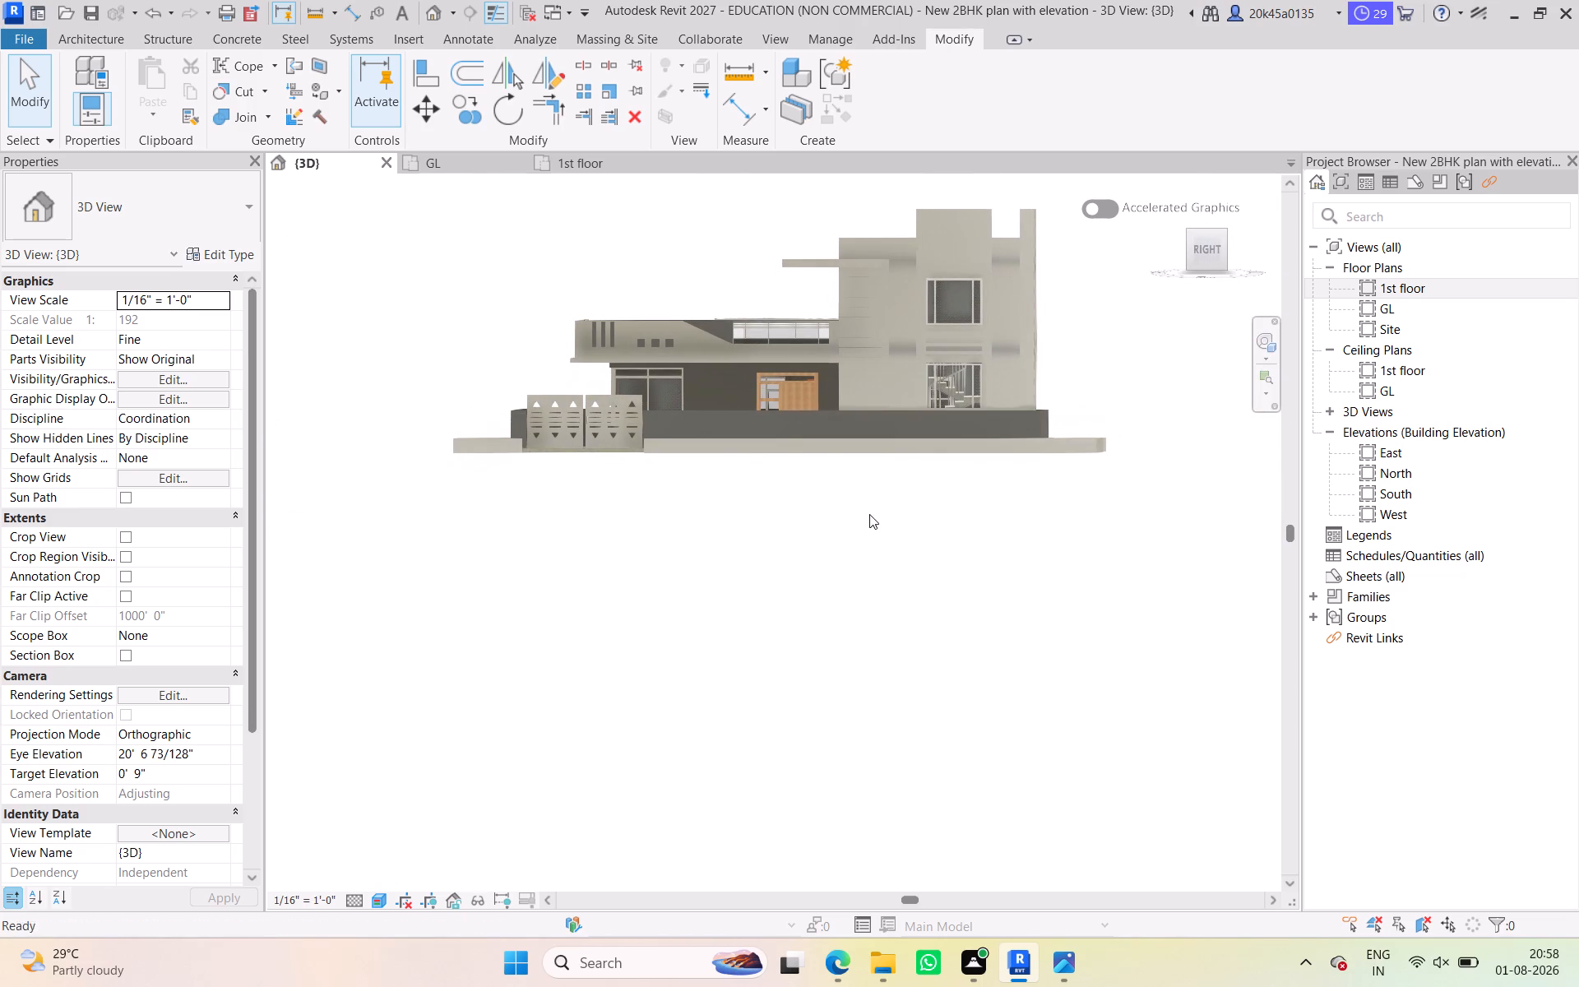
pyautogui.scroll(5, 859, 444)
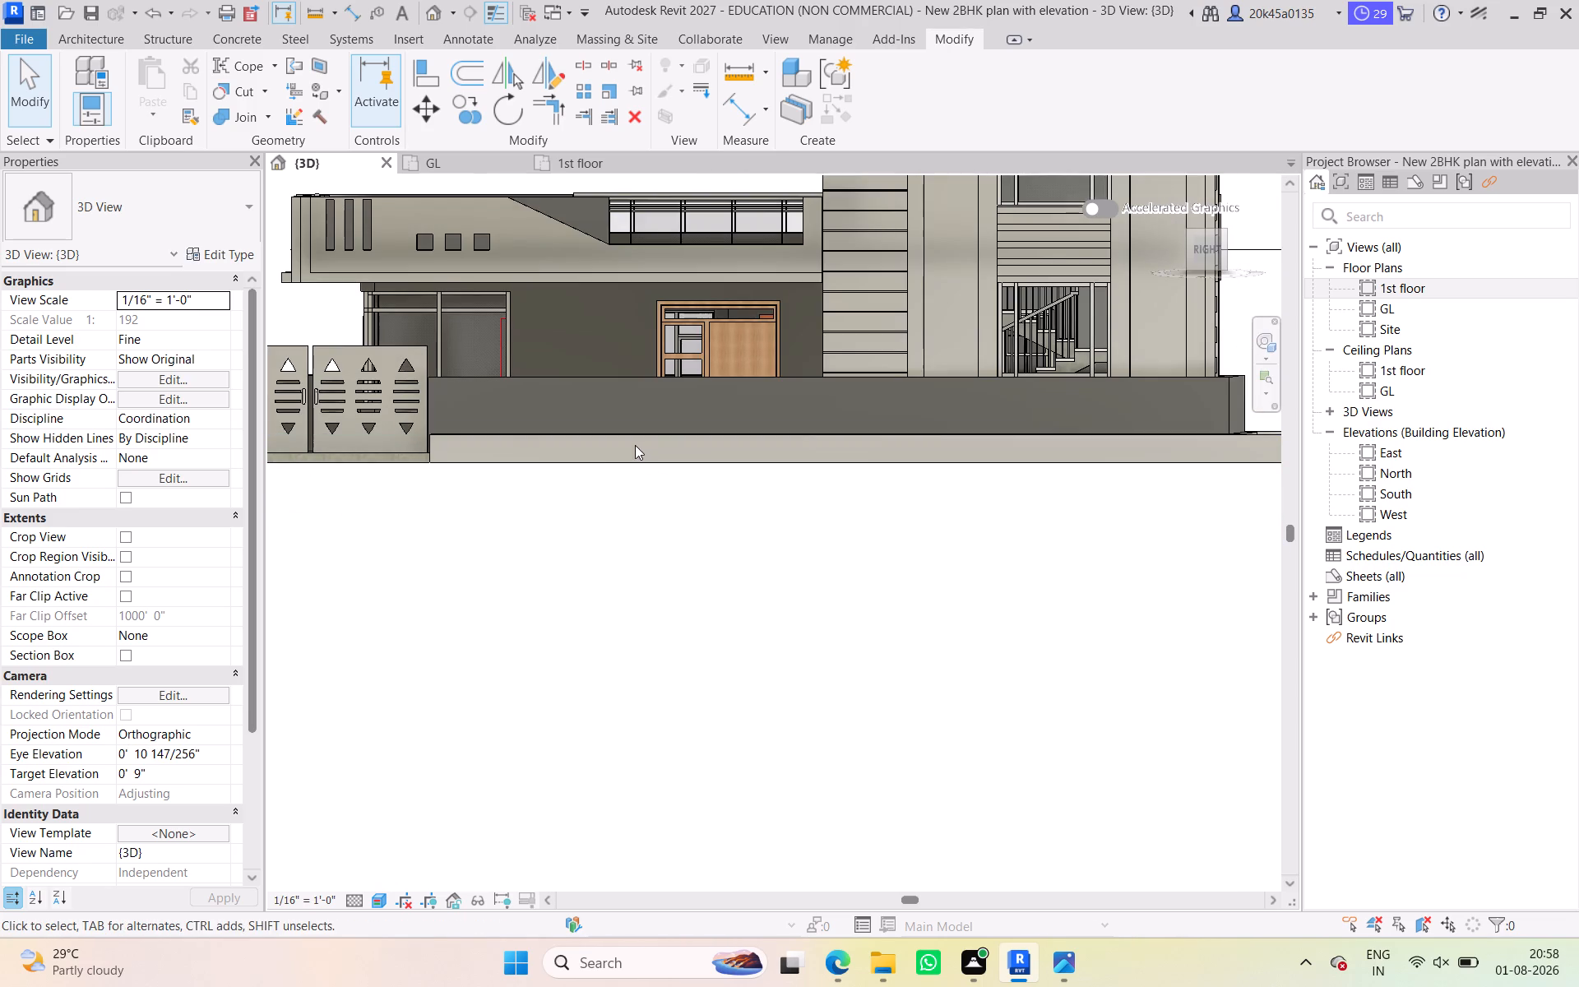
pyautogui.scroll(4, 479, 489)
pyautogui.moveTo(500, 493); pyautogui.dragTo(893, 731, button='middle')
pyautogui.scroll(5, 757, 670)
pyautogui.moveTo(749, 664); pyautogui.dragTo(759, 722, button='middle')
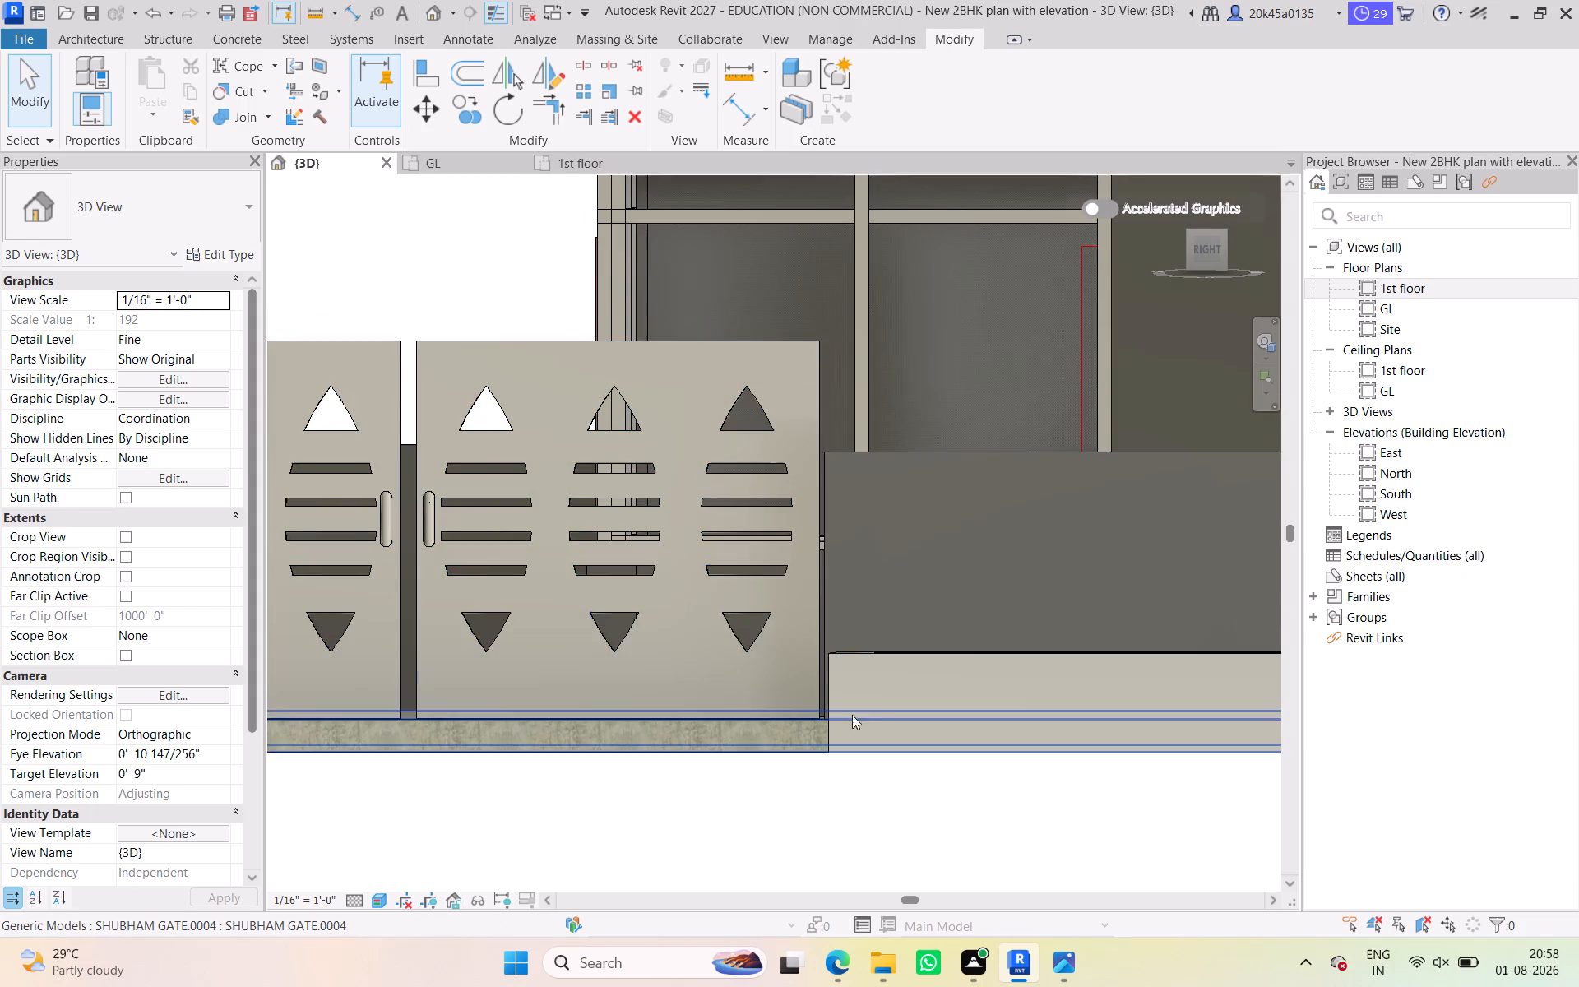
pyautogui.scroll(-12, 887, 711)
pyautogui.keyDown('shift'); pyautogui.moveTo(918, 769); pyautogui.dragTo(944, 884, button='middle'); pyautogui.keyUp('shift')
pyautogui.scroll(-4, 932, 804)
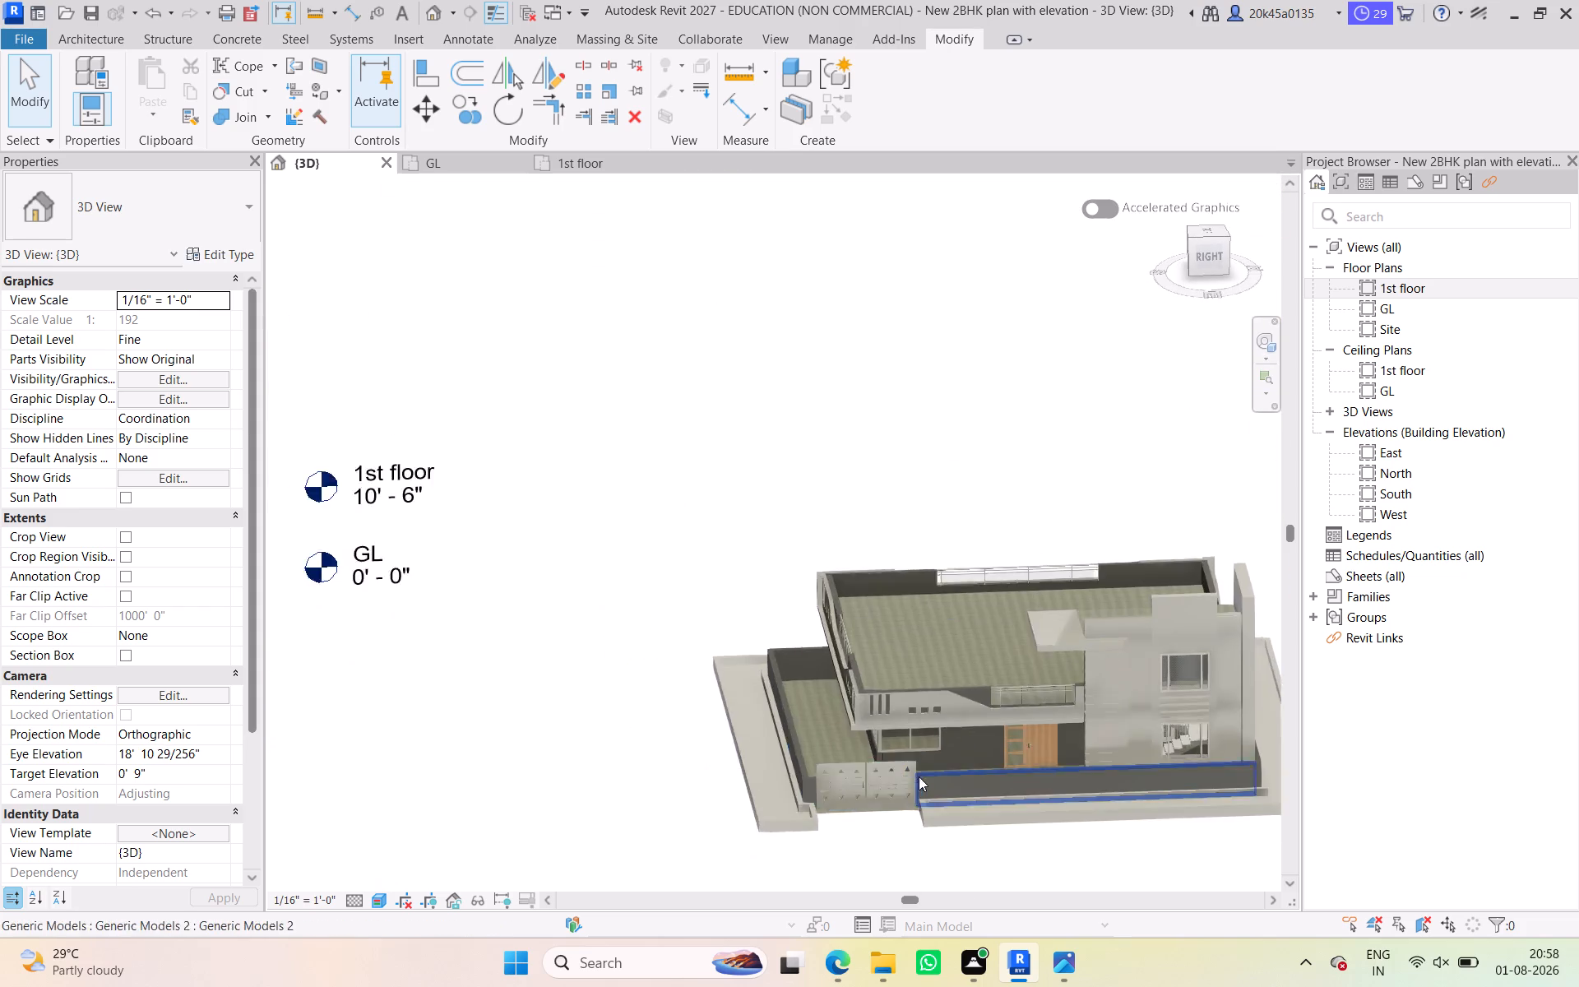
# Examine the recessed surround in 3D from the stair-tower corner and the gate side.
pyautogui.moveTo(914, 766); pyautogui.dragTo(605, 582, button='middle')
pyautogui.keyDown('shift'); pyautogui.moveTo(942, 696); pyautogui.dragTo(730, 723, button='middle'); pyautogui.keyUp('shift')
pyautogui.scroll(6, 699, 623)
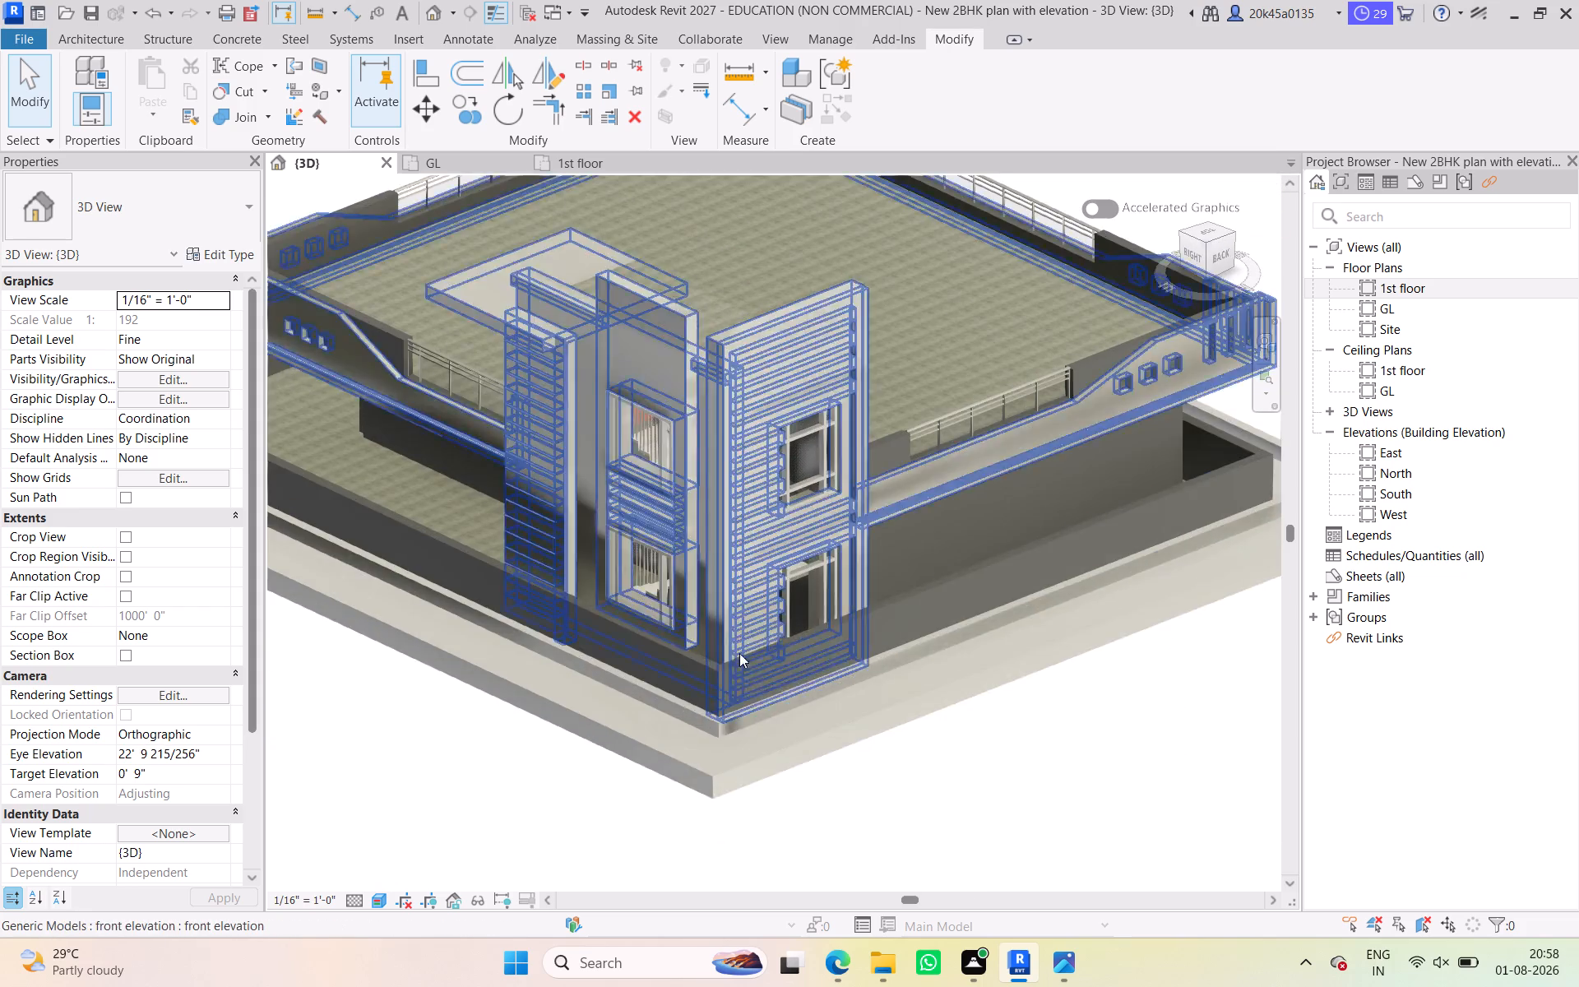
pyautogui.scroll(5, 739, 653)
pyautogui.scroll(-6, 725, 781)
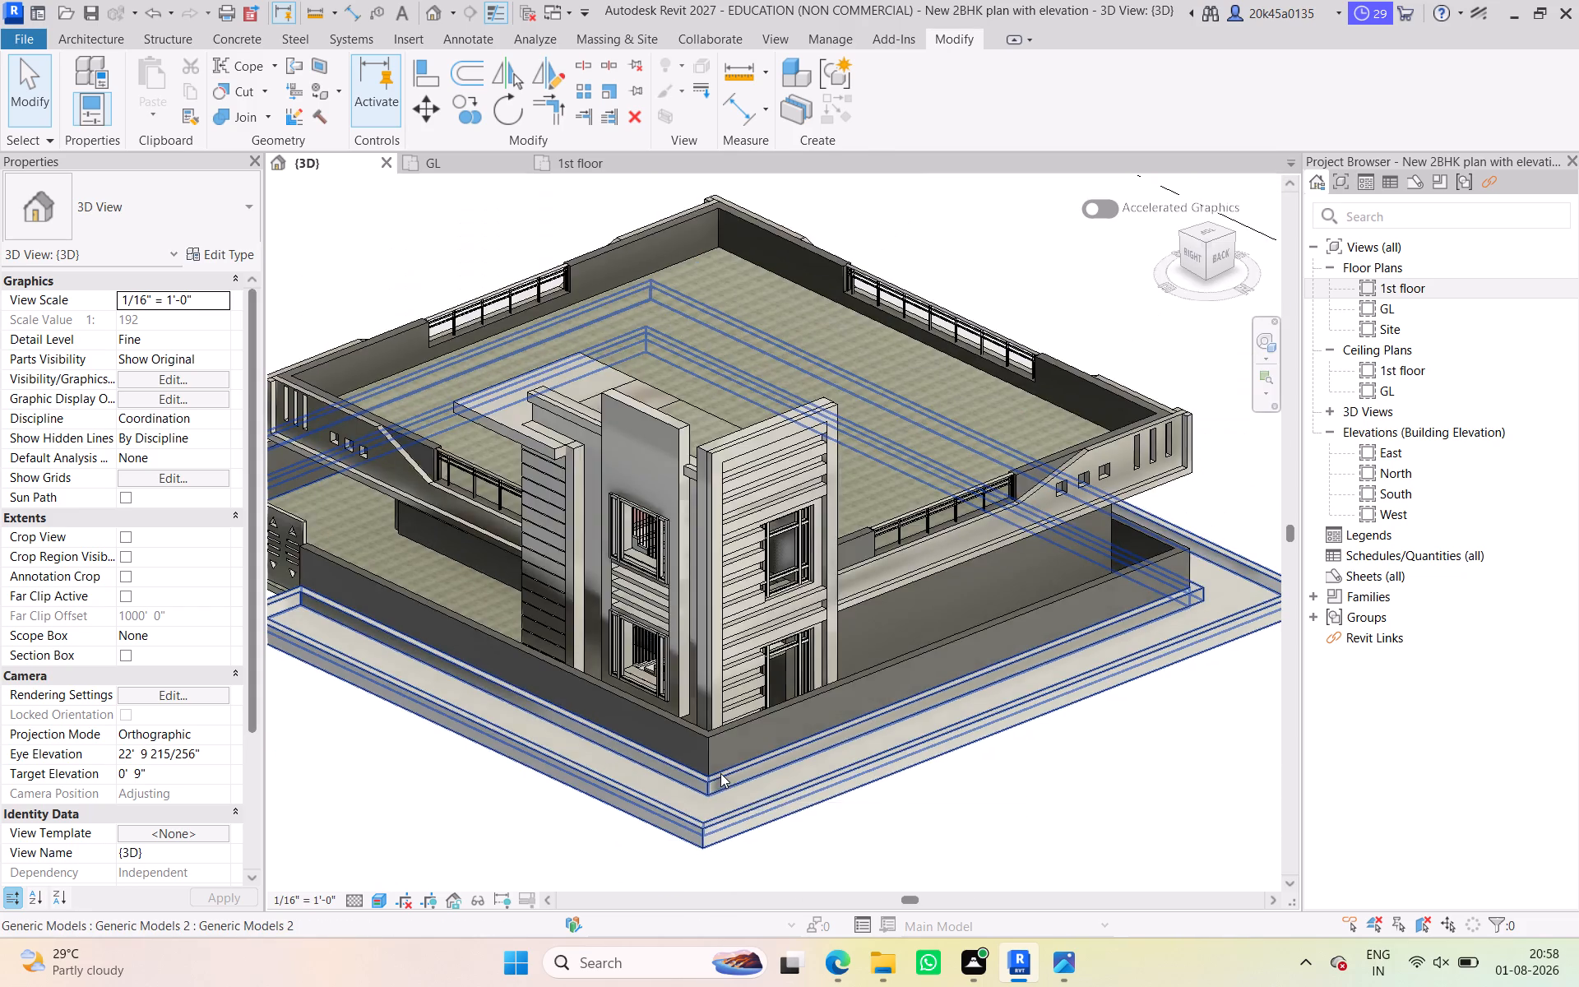
pyautogui.keyDown('shift'); pyautogui.moveTo(732, 782); pyautogui.dragTo(1022, 778, button='middle'); pyautogui.keyUp('shift')
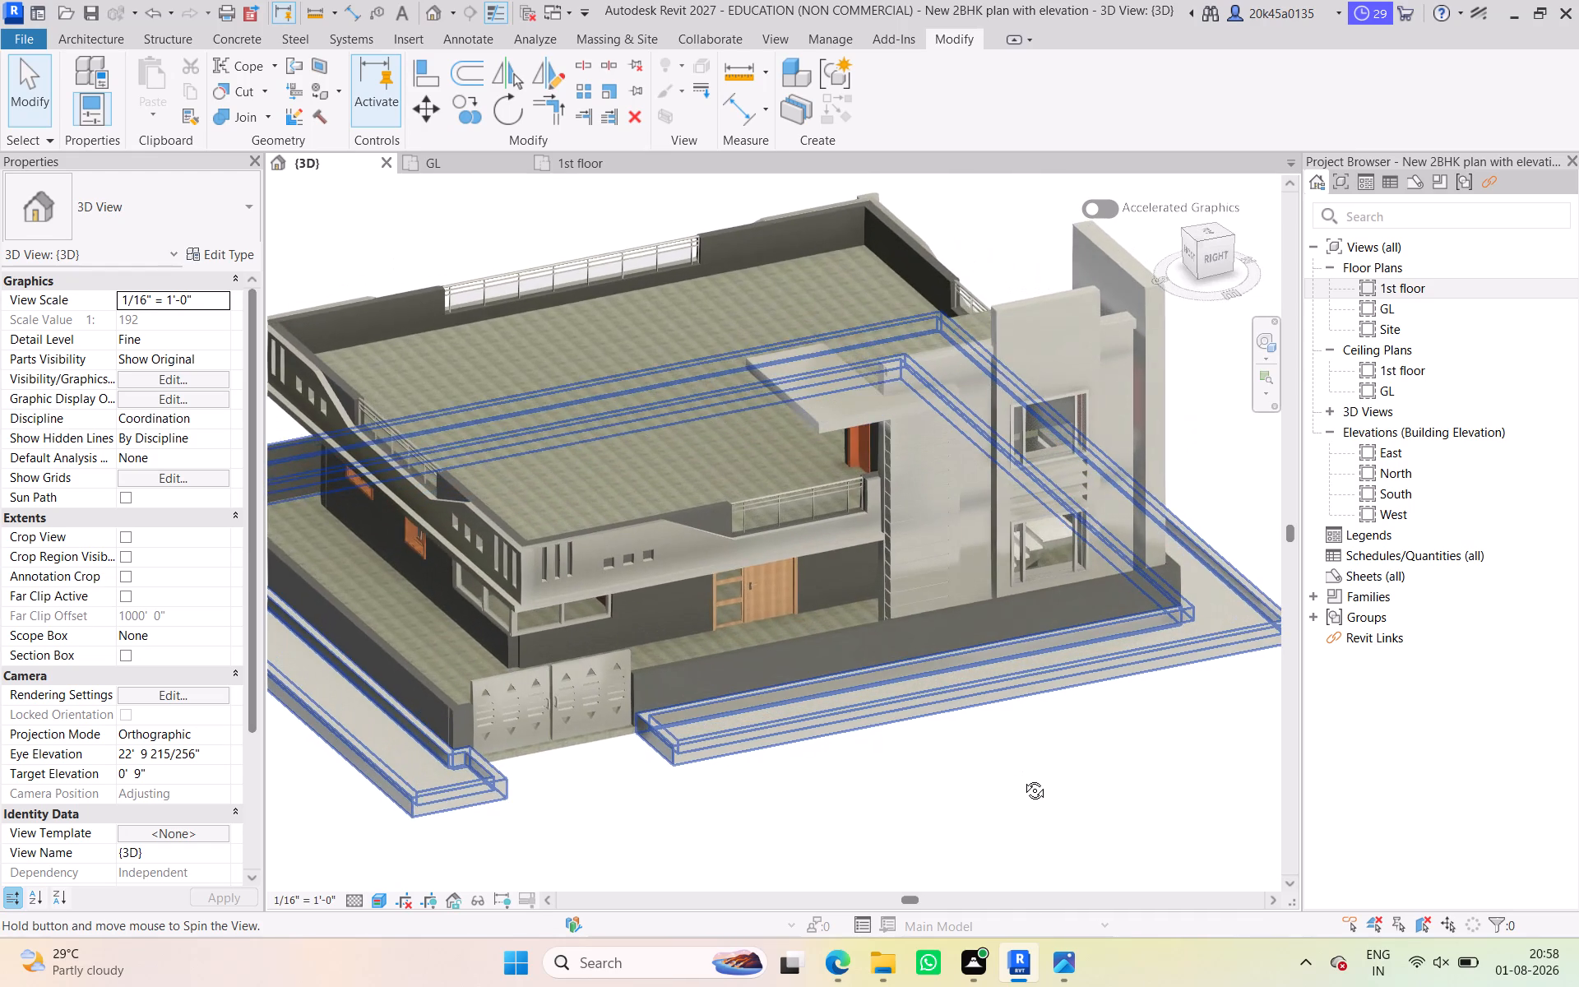
pyautogui.keyDown('shift'); pyautogui.moveTo(1022, 778); pyautogui.dragTo(1022, 779, button='middle'); pyautogui.keyUp('shift')
pyautogui.scroll(-2, 912, 785)
pyautogui.moveTo(910, 785); pyautogui.dragTo(1089, 728, button='middle')
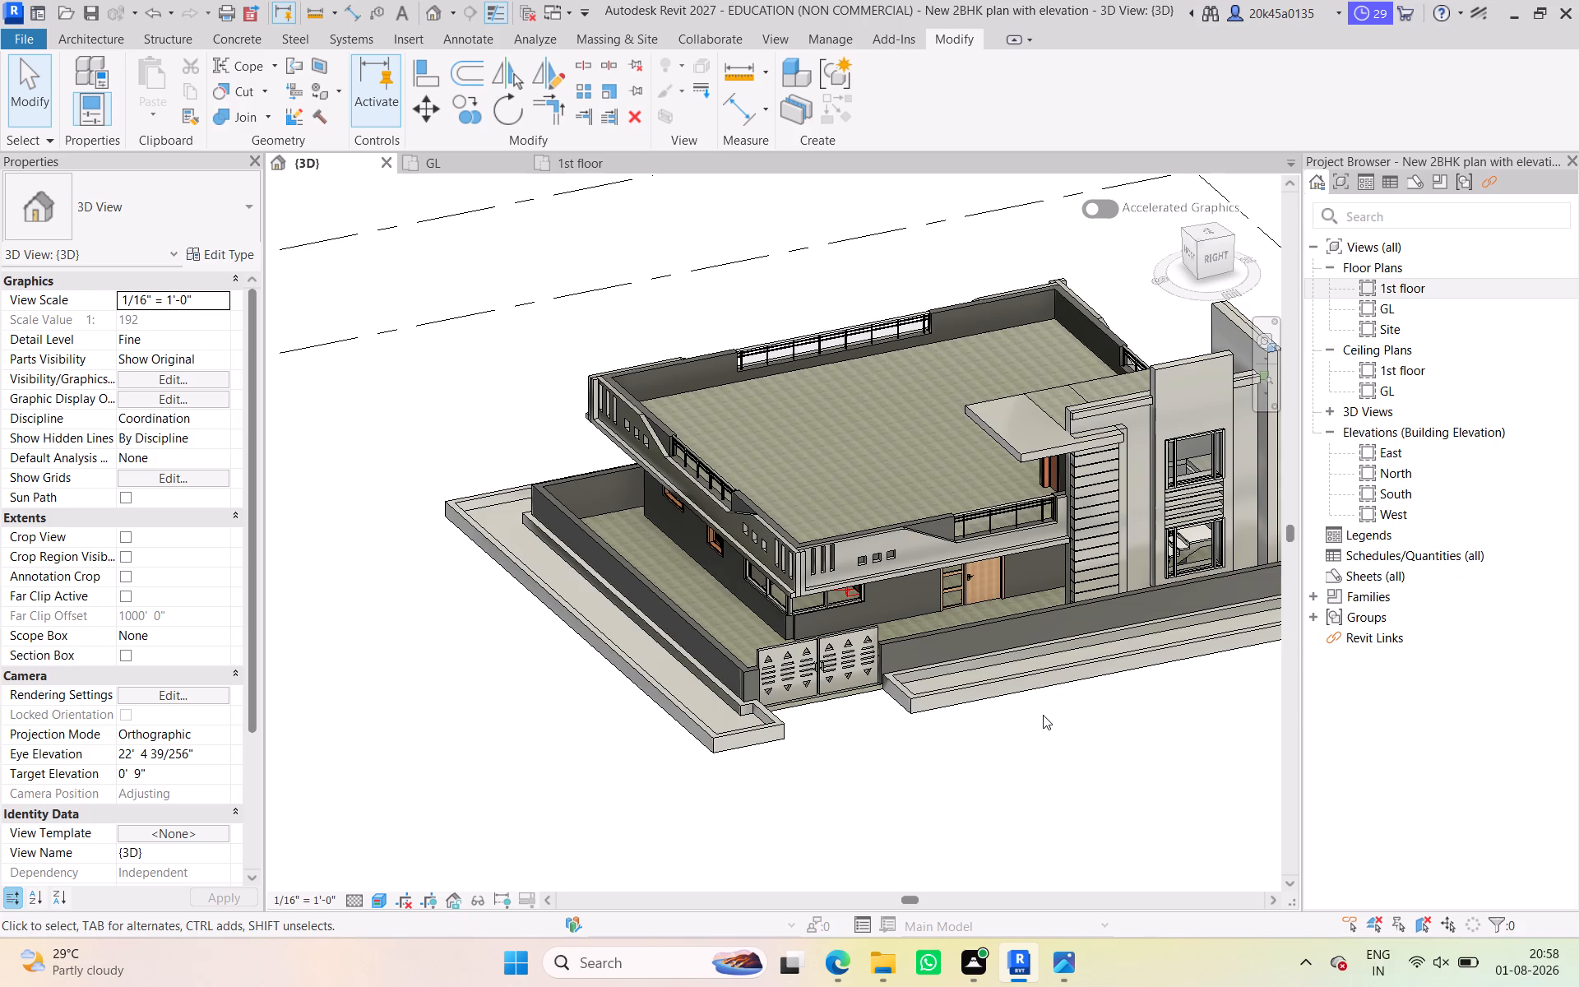
pyautogui.scroll(-1, 808, 749)
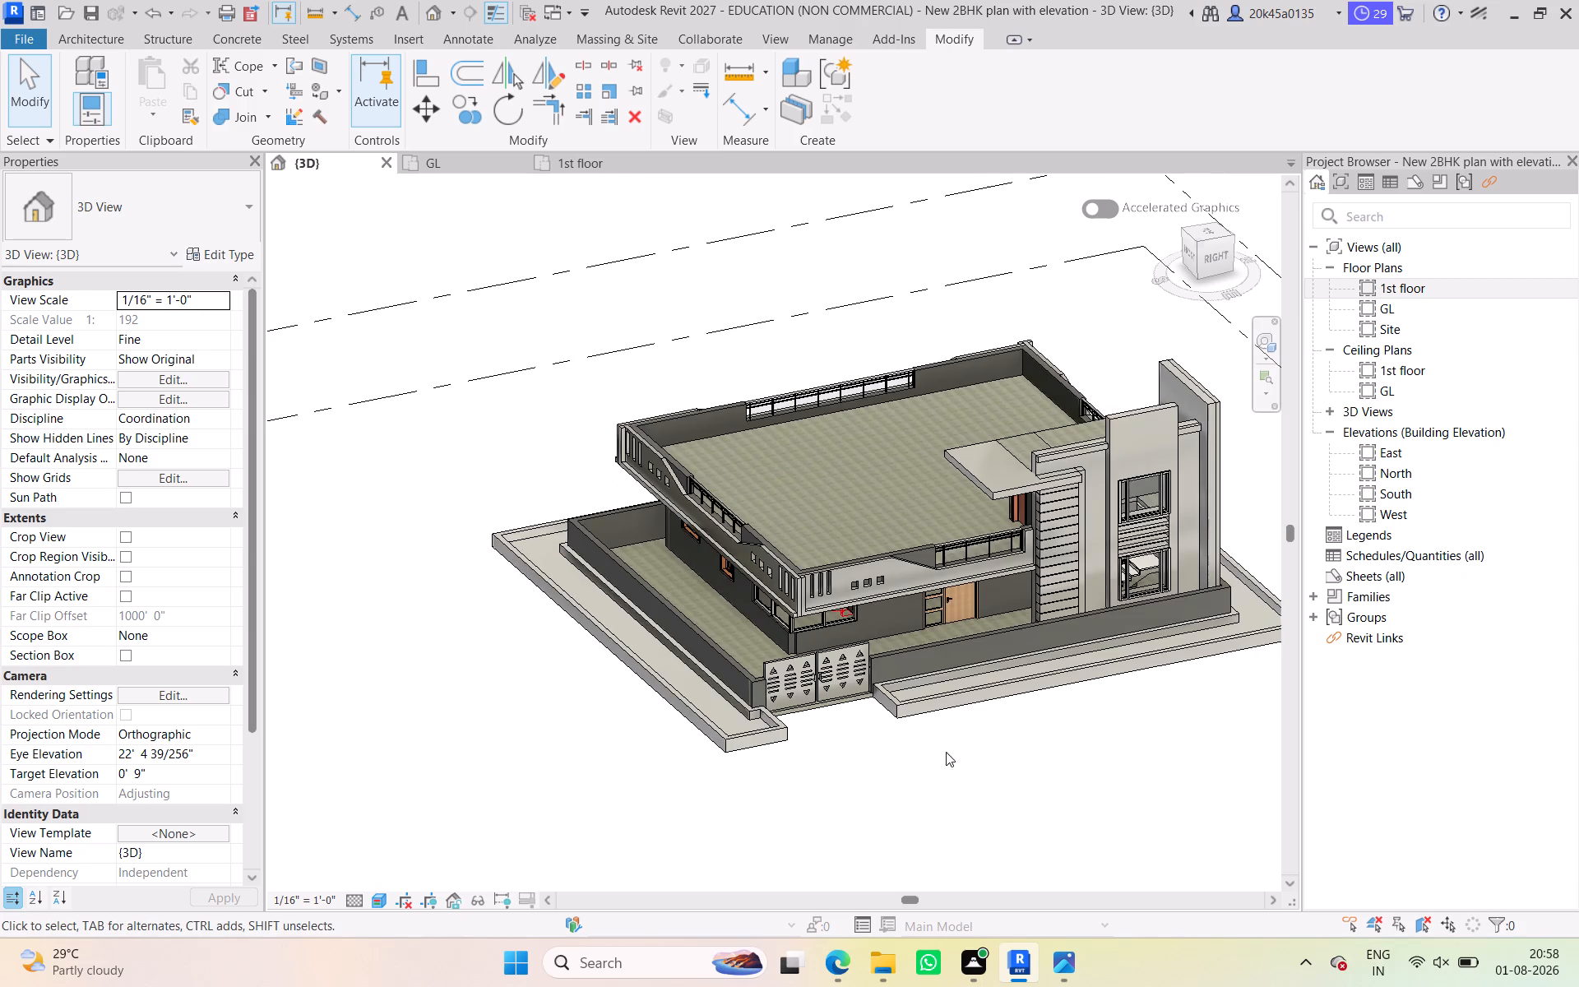
pyautogui.moveTo(980, 753); pyautogui.dragTo(664, 766, button='middle')
# Examine the surround's level at the gate opening against the edge of the 6" ground floor slab.
pyautogui.scroll(4, 572, 558)
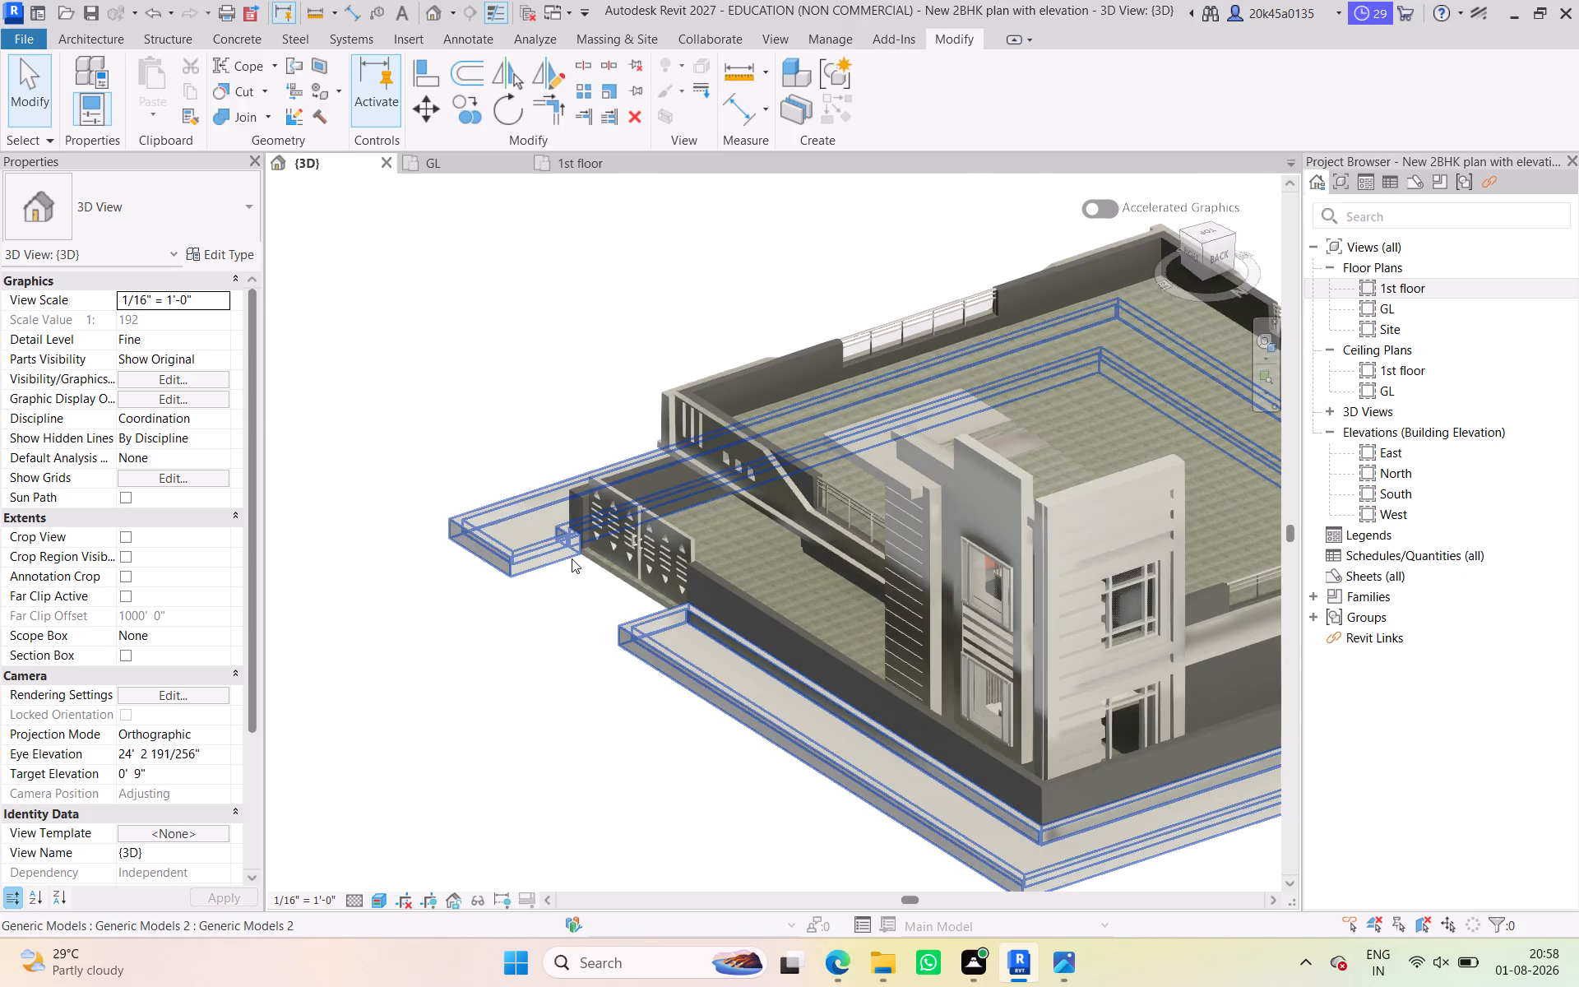
pyautogui.scroll(3, 593, 551)
pyautogui.moveTo(612, 557); pyautogui.dragTo(653, 616, button='middle')
pyautogui.scroll(5, 653, 622)
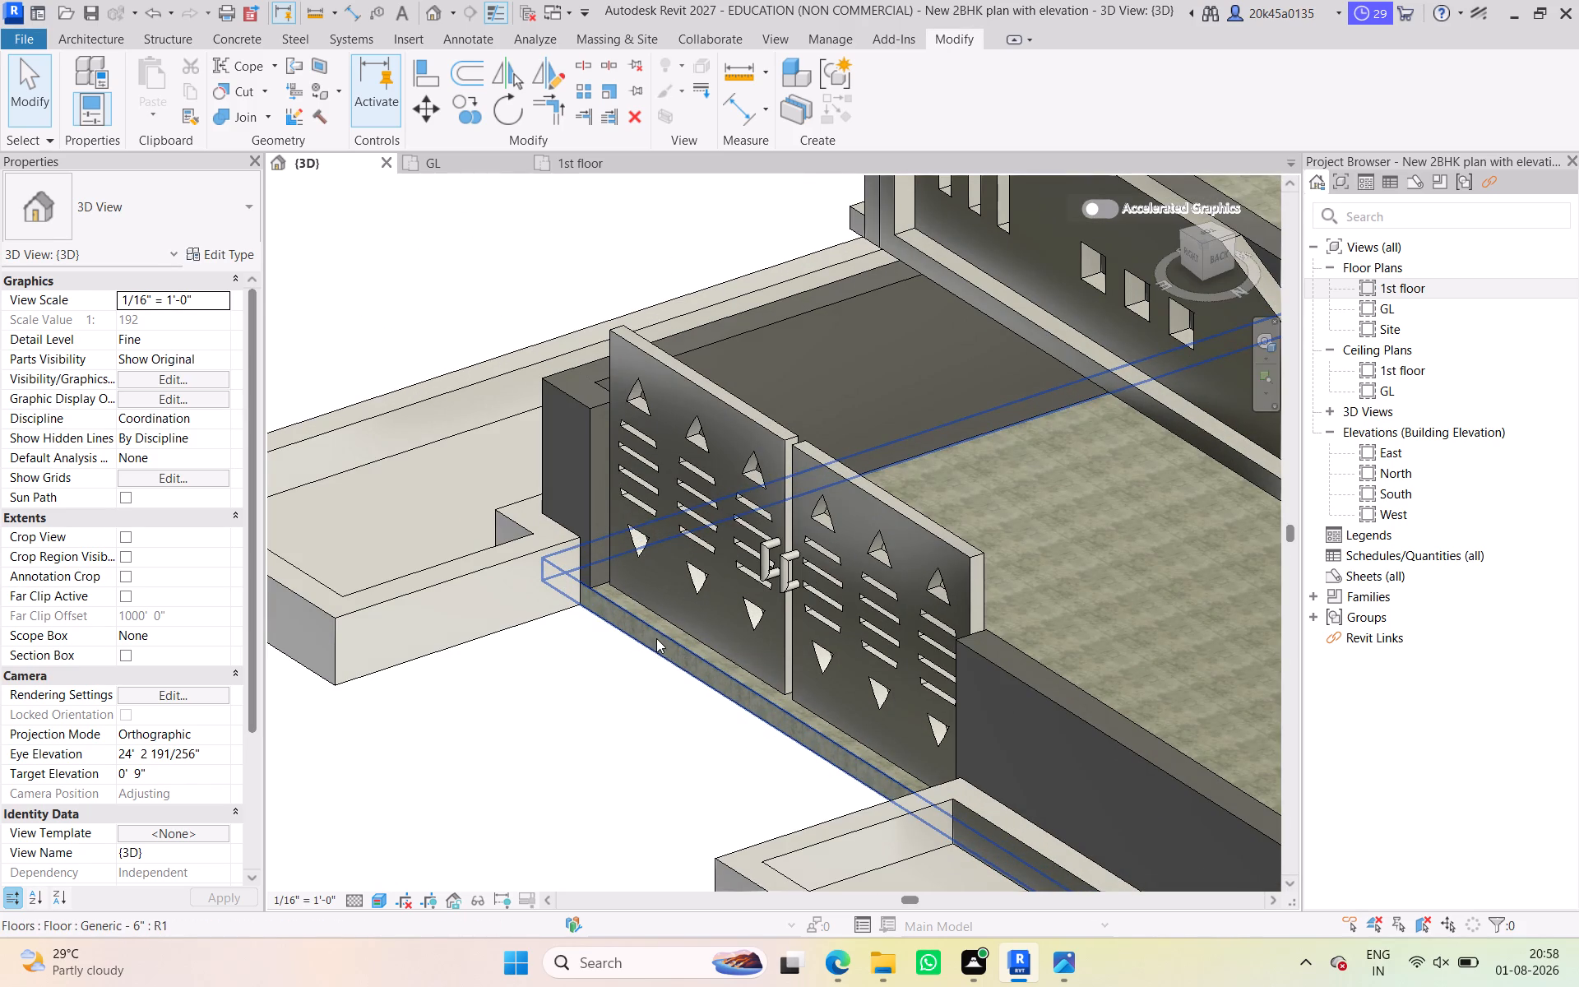
pyautogui.scroll(-2, 656, 638)
pyautogui.moveTo(656, 638); pyautogui.dragTo(646, 588, button='middle')
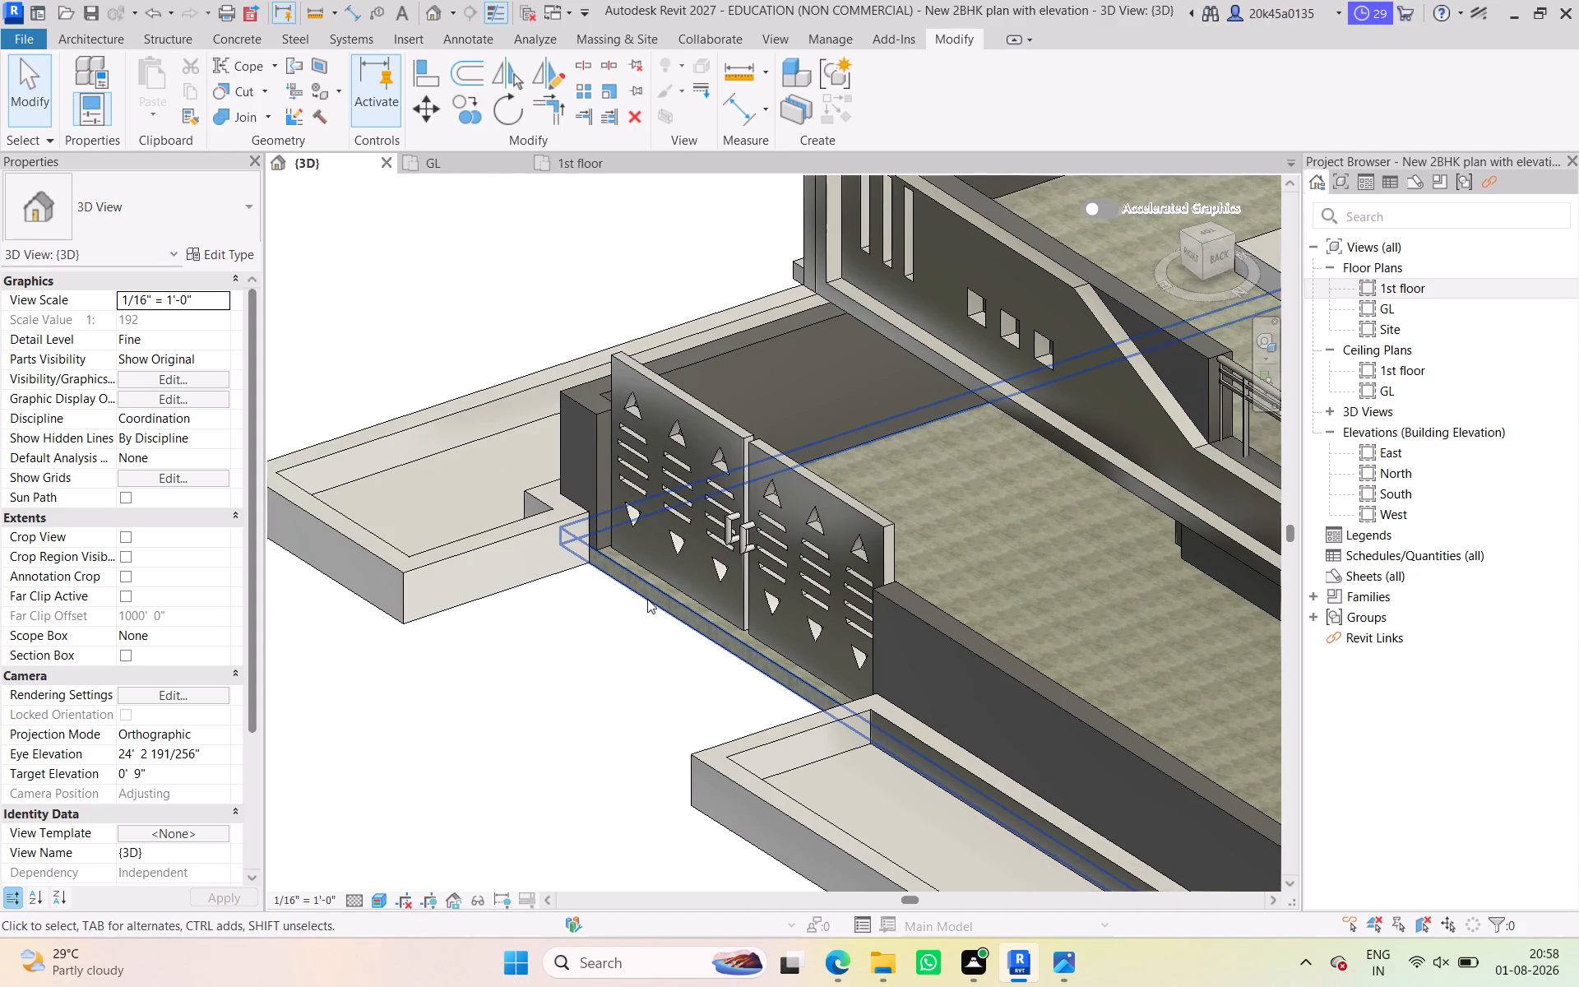
pyautogui.click(649, 598)
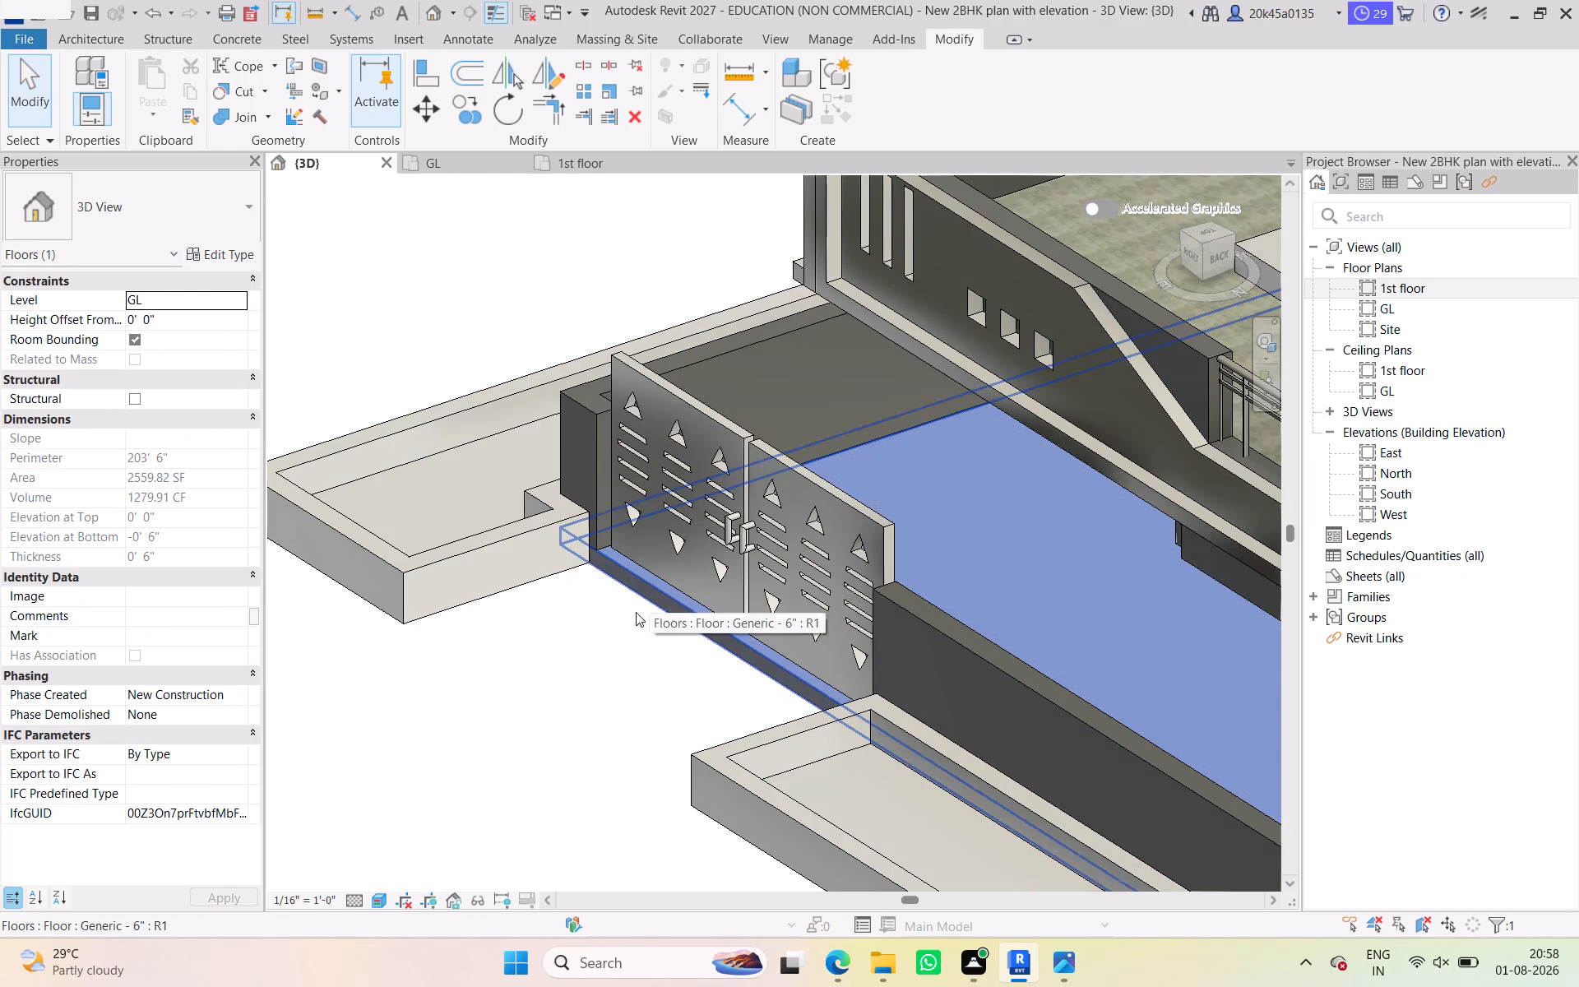
pyautogui.scroll(-2, 623, 628)
pyautogui.moveTo(623, 628); pyautogui.dragTo(623, 595, button='middle')
pyautogui.keyDown('shift'); pyautogui.moveTo(607, 644); pyautogui.dragTo(674, 644, button='middle'); pyautogui.keyUp('shift')
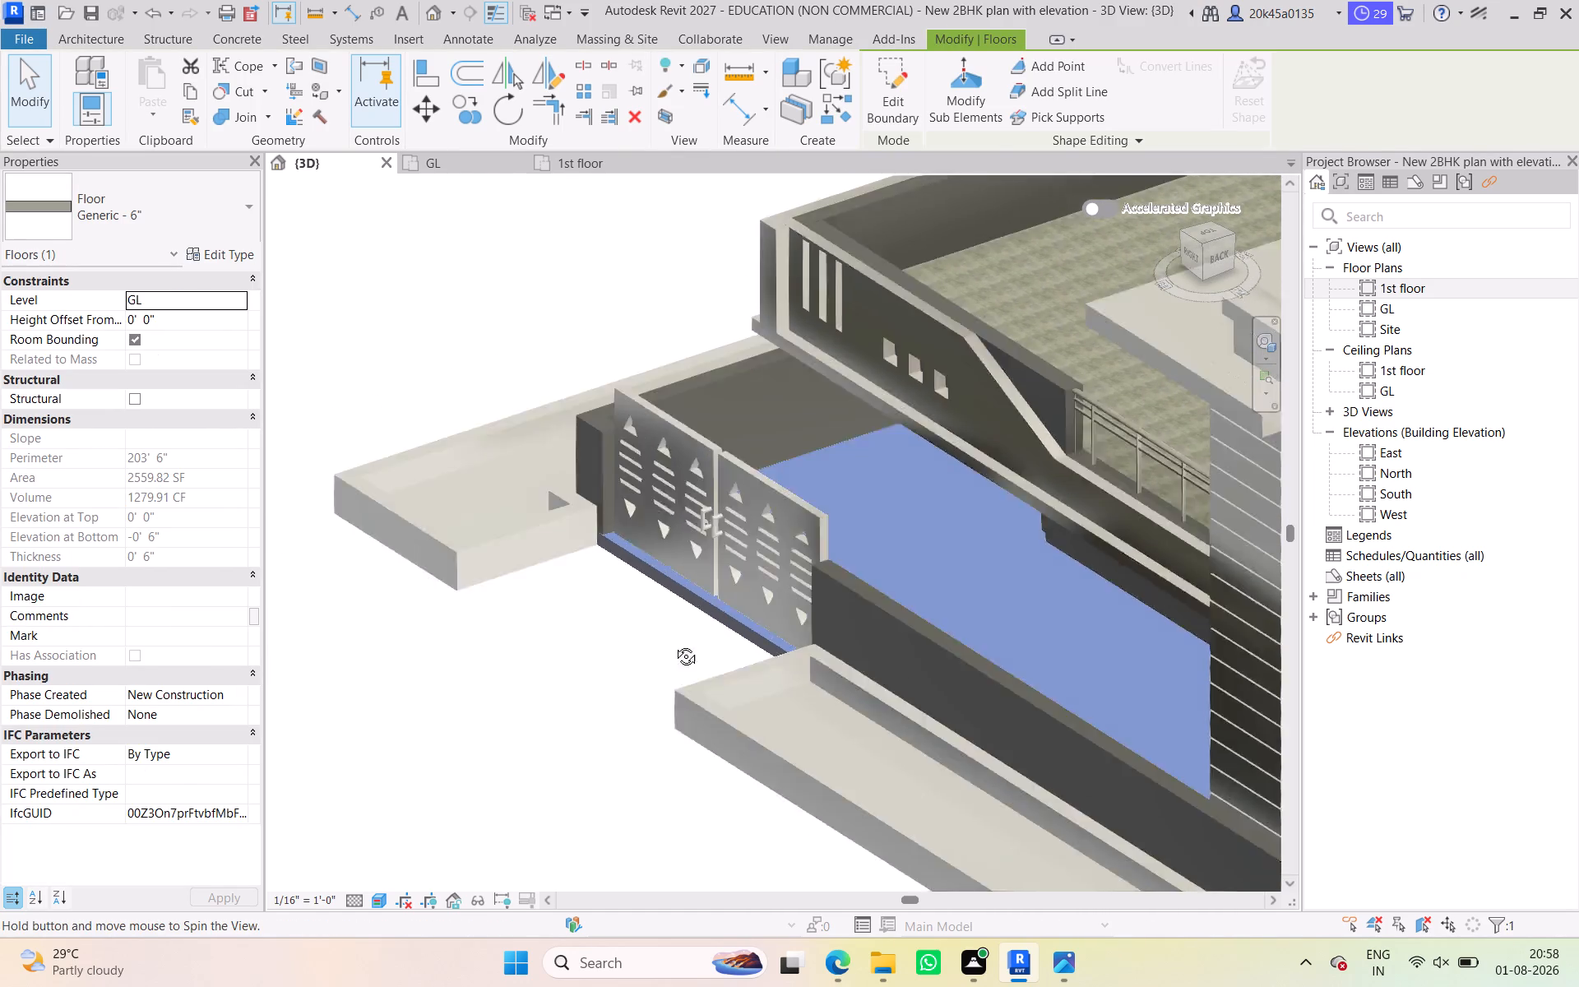
pyautogui.keyDown('shift'); pyautogui.moveTo(674, 644); pyautogui.dragTo(770, 556, button='middle'); pyautogui.keyUp('shift')
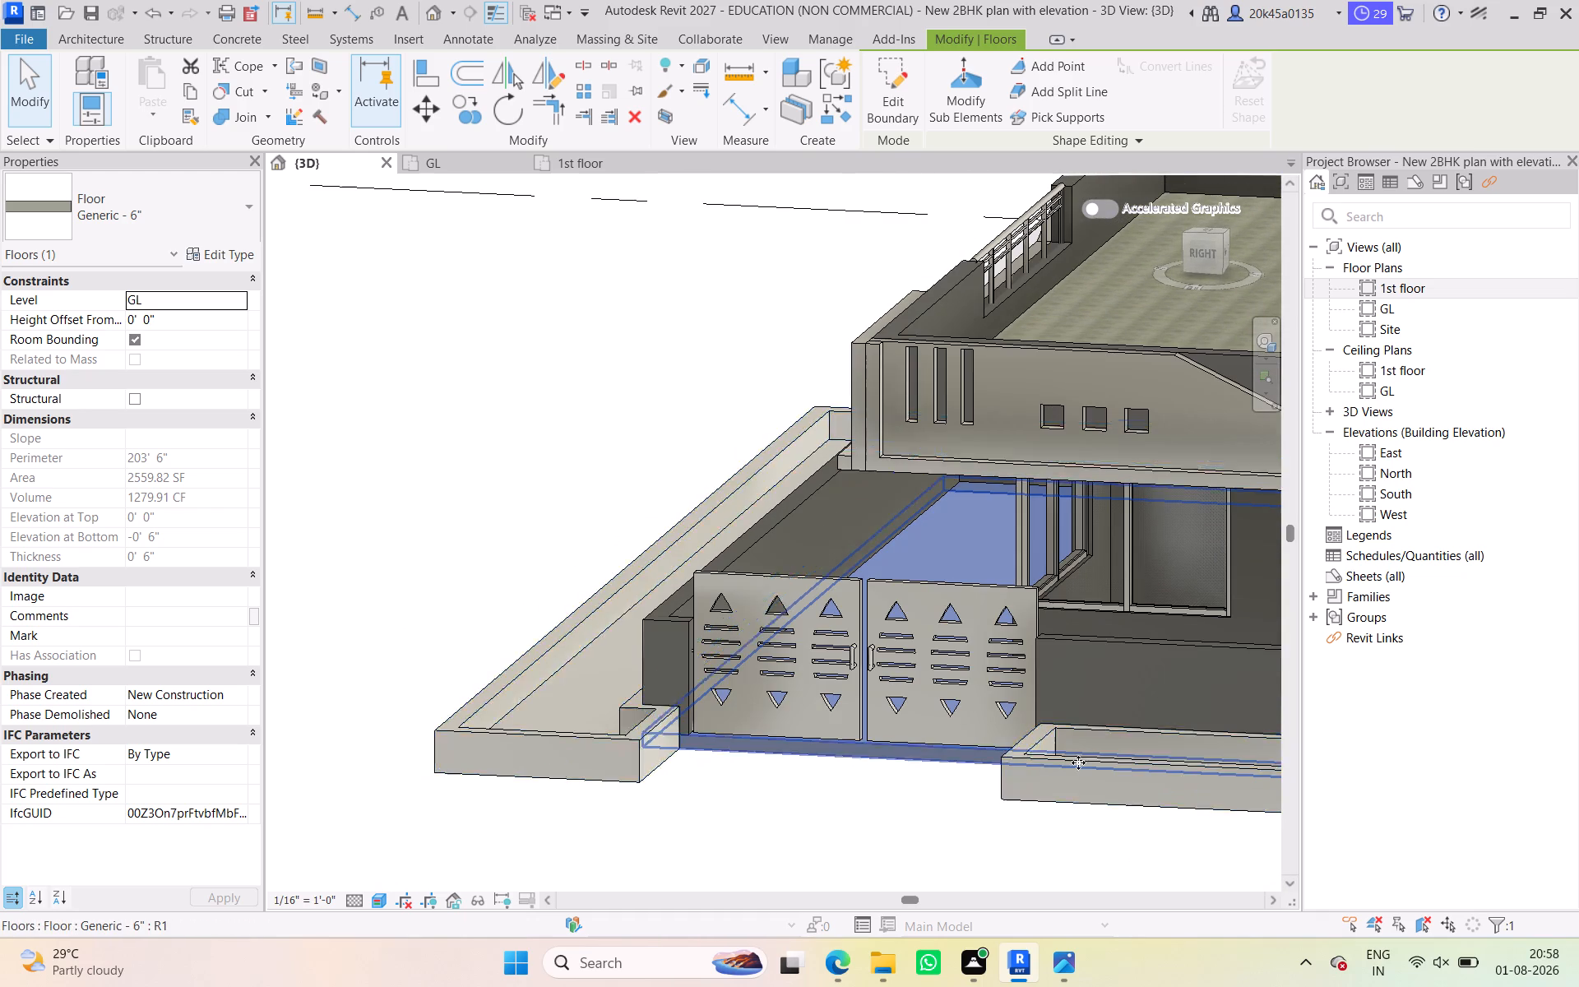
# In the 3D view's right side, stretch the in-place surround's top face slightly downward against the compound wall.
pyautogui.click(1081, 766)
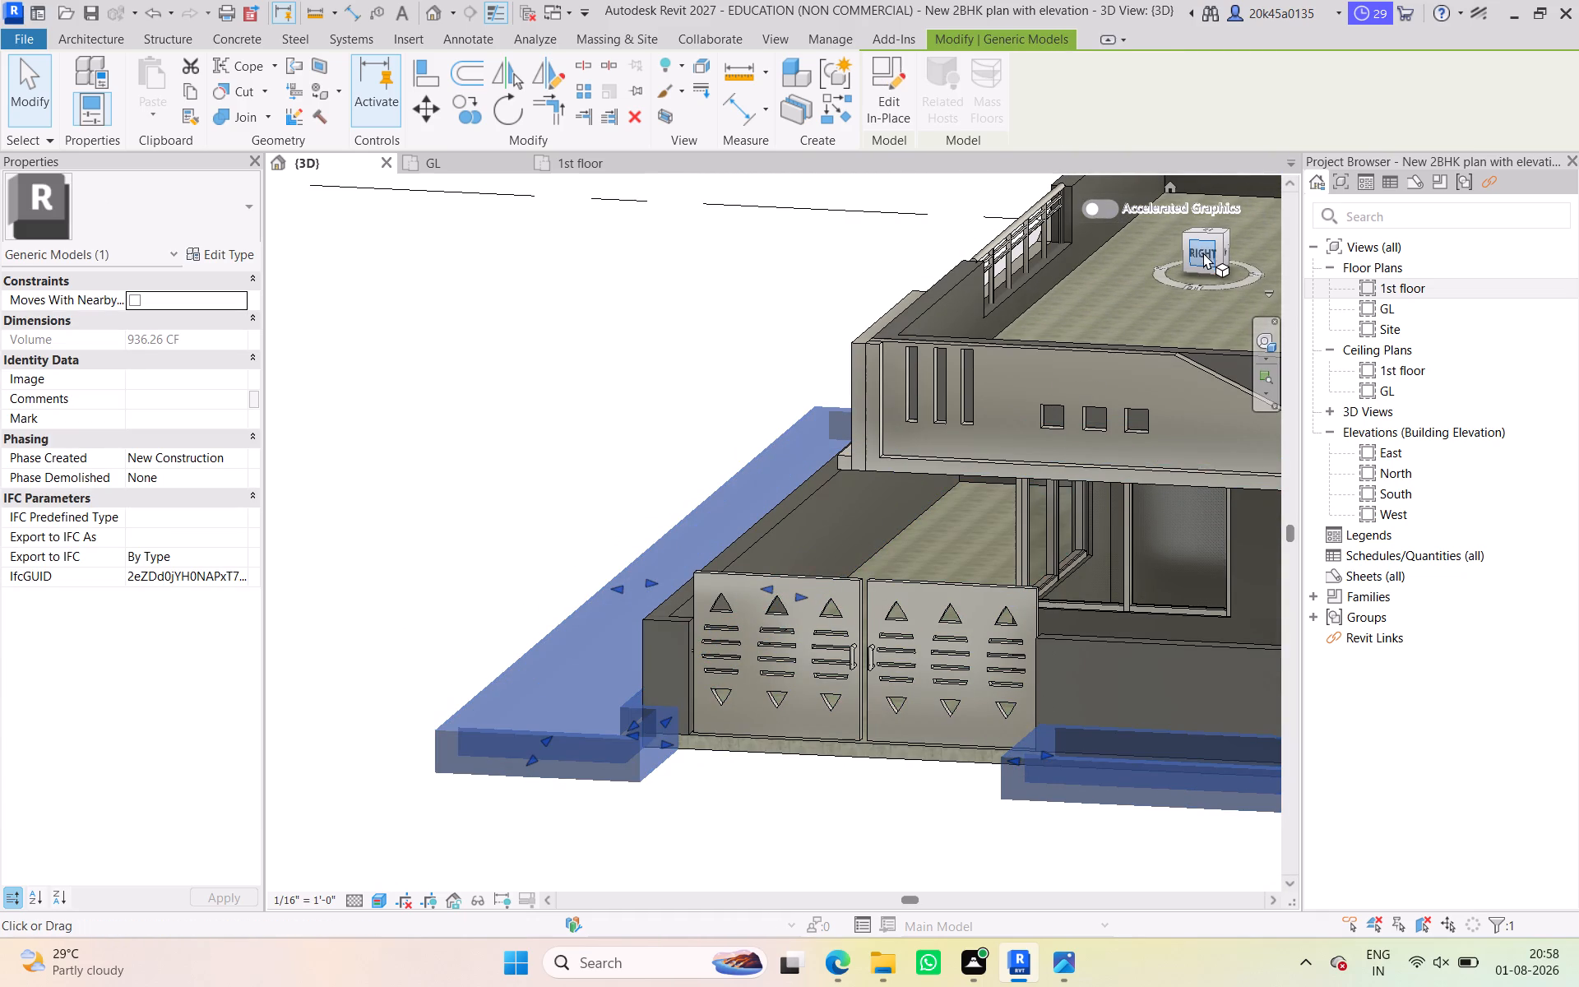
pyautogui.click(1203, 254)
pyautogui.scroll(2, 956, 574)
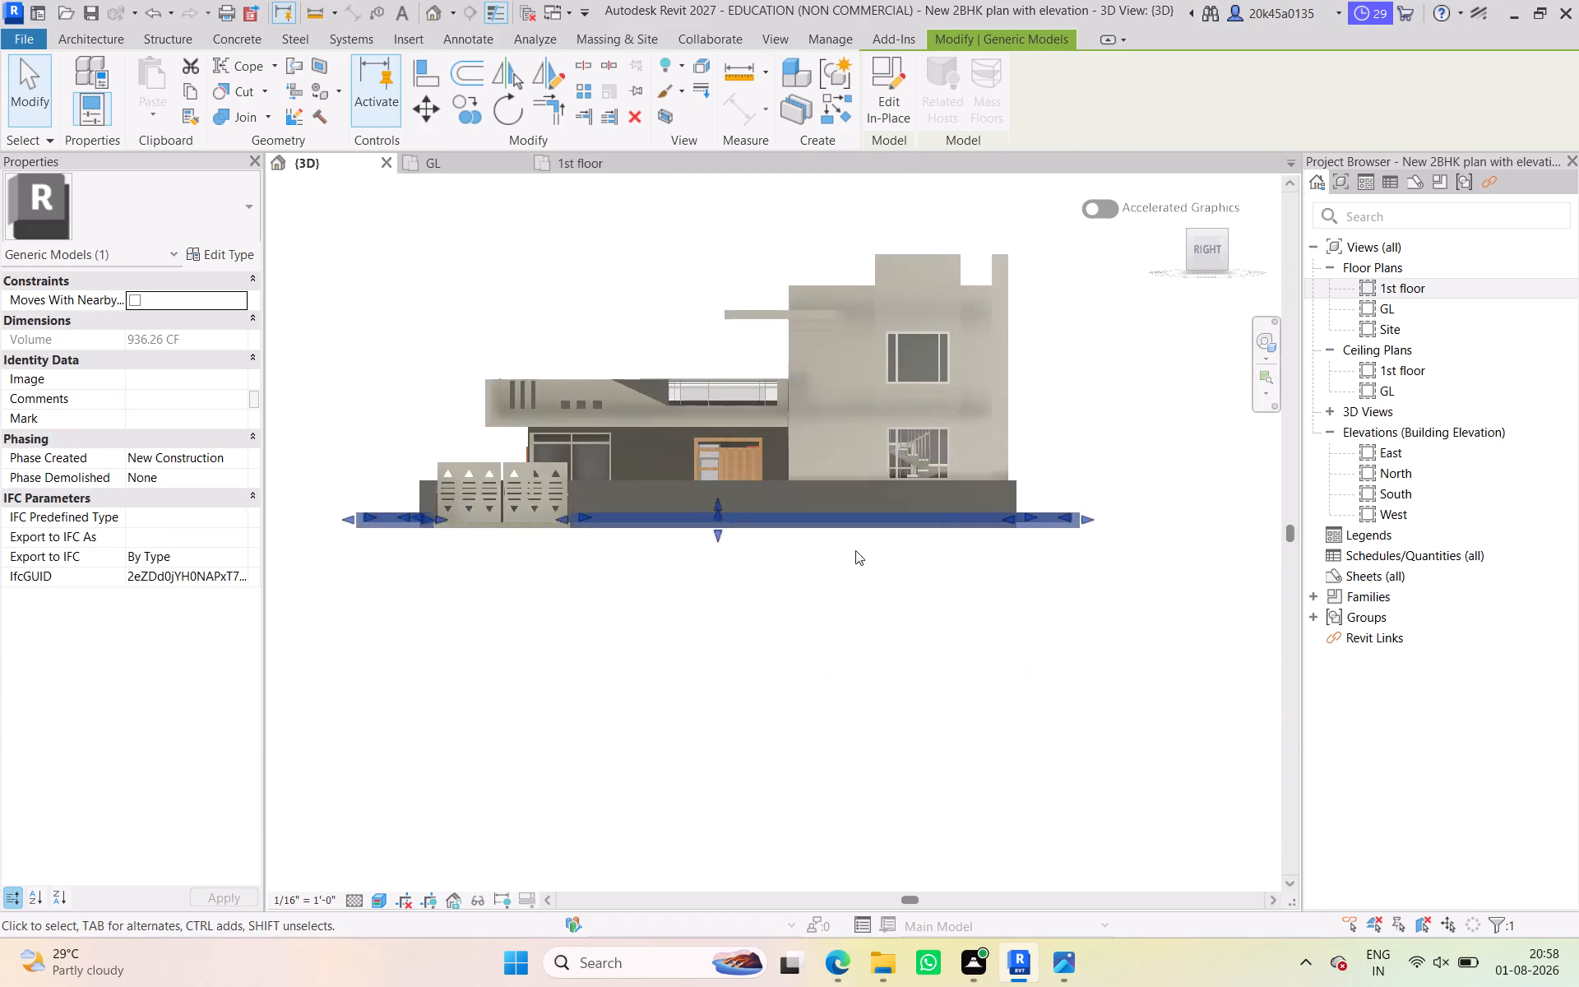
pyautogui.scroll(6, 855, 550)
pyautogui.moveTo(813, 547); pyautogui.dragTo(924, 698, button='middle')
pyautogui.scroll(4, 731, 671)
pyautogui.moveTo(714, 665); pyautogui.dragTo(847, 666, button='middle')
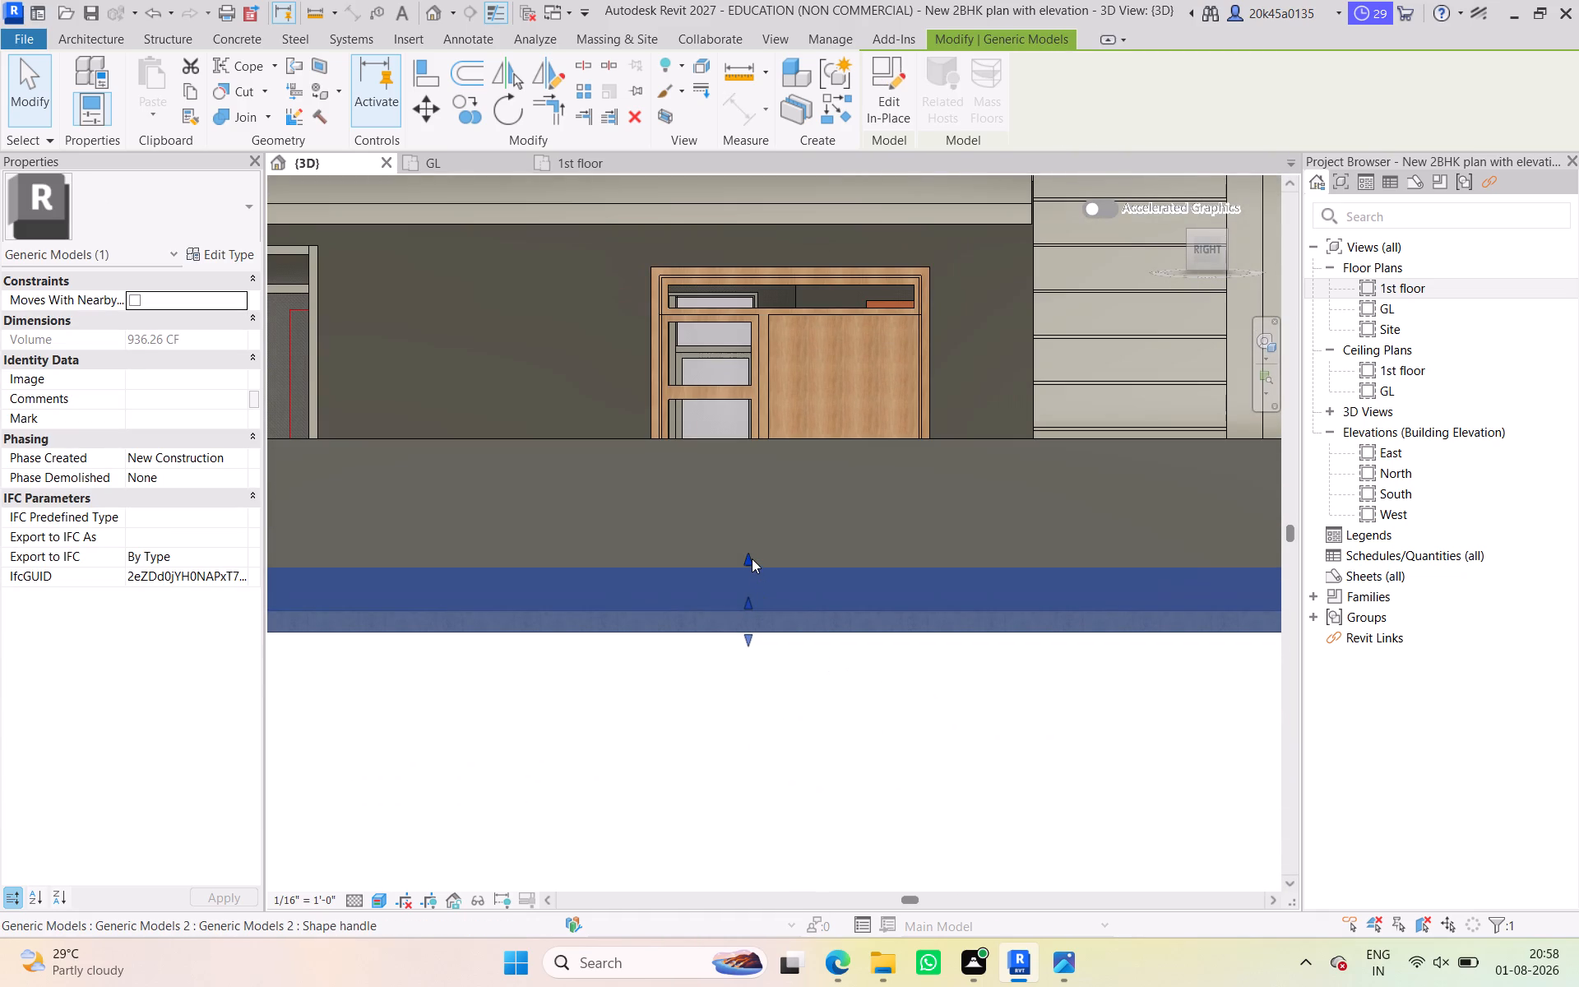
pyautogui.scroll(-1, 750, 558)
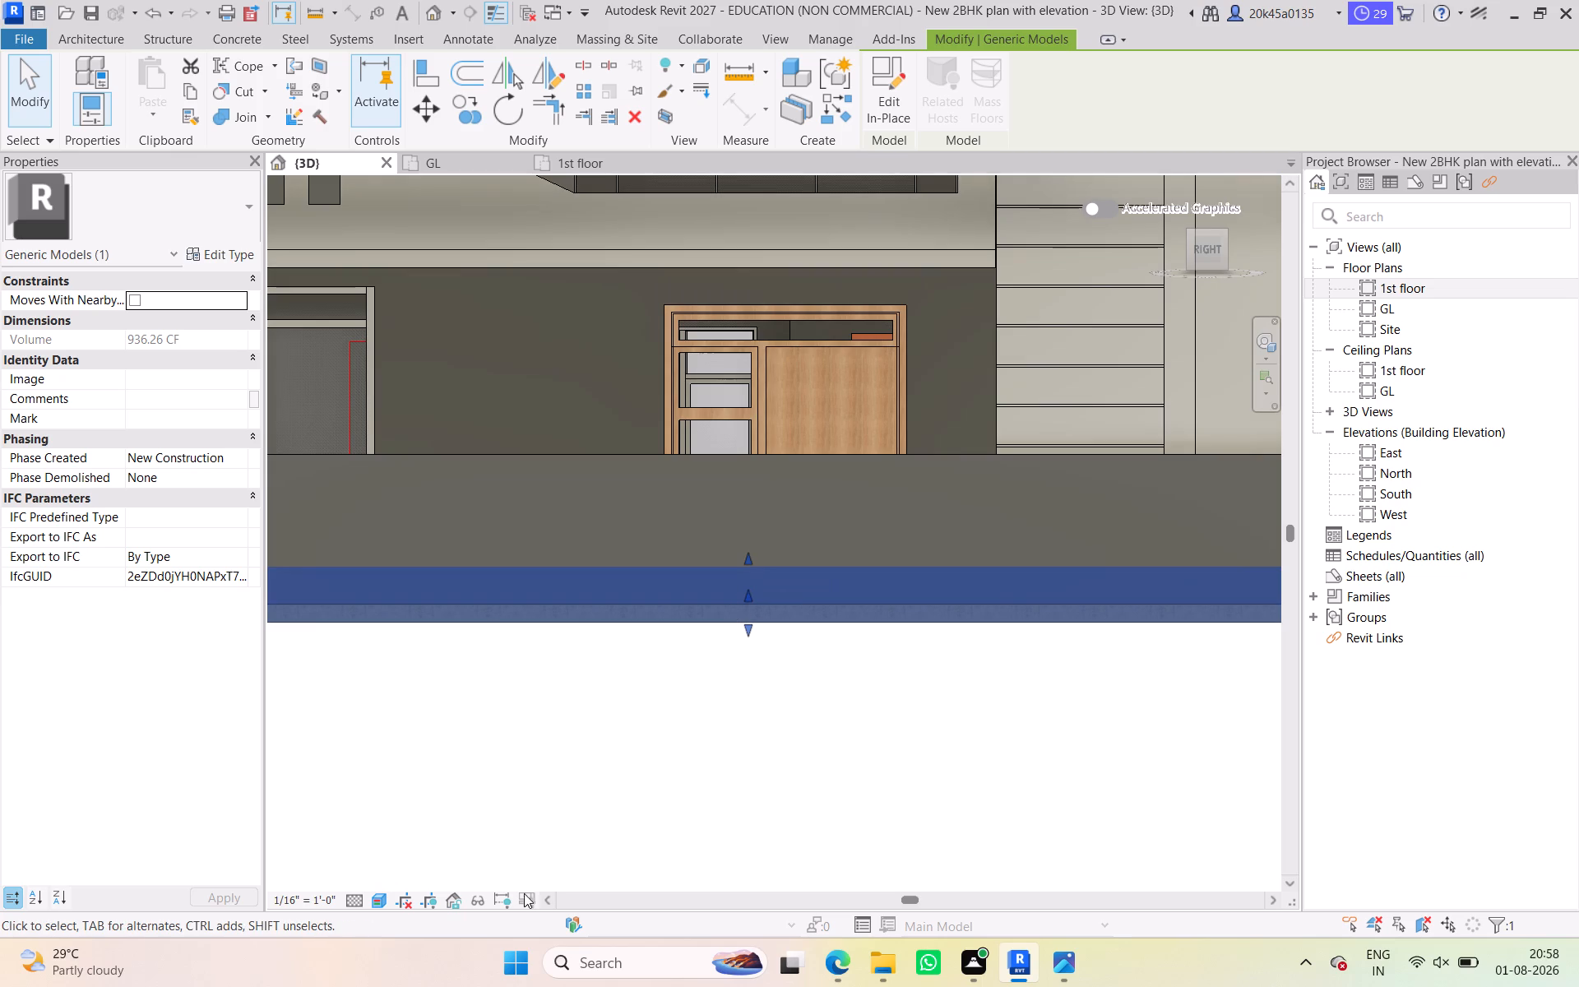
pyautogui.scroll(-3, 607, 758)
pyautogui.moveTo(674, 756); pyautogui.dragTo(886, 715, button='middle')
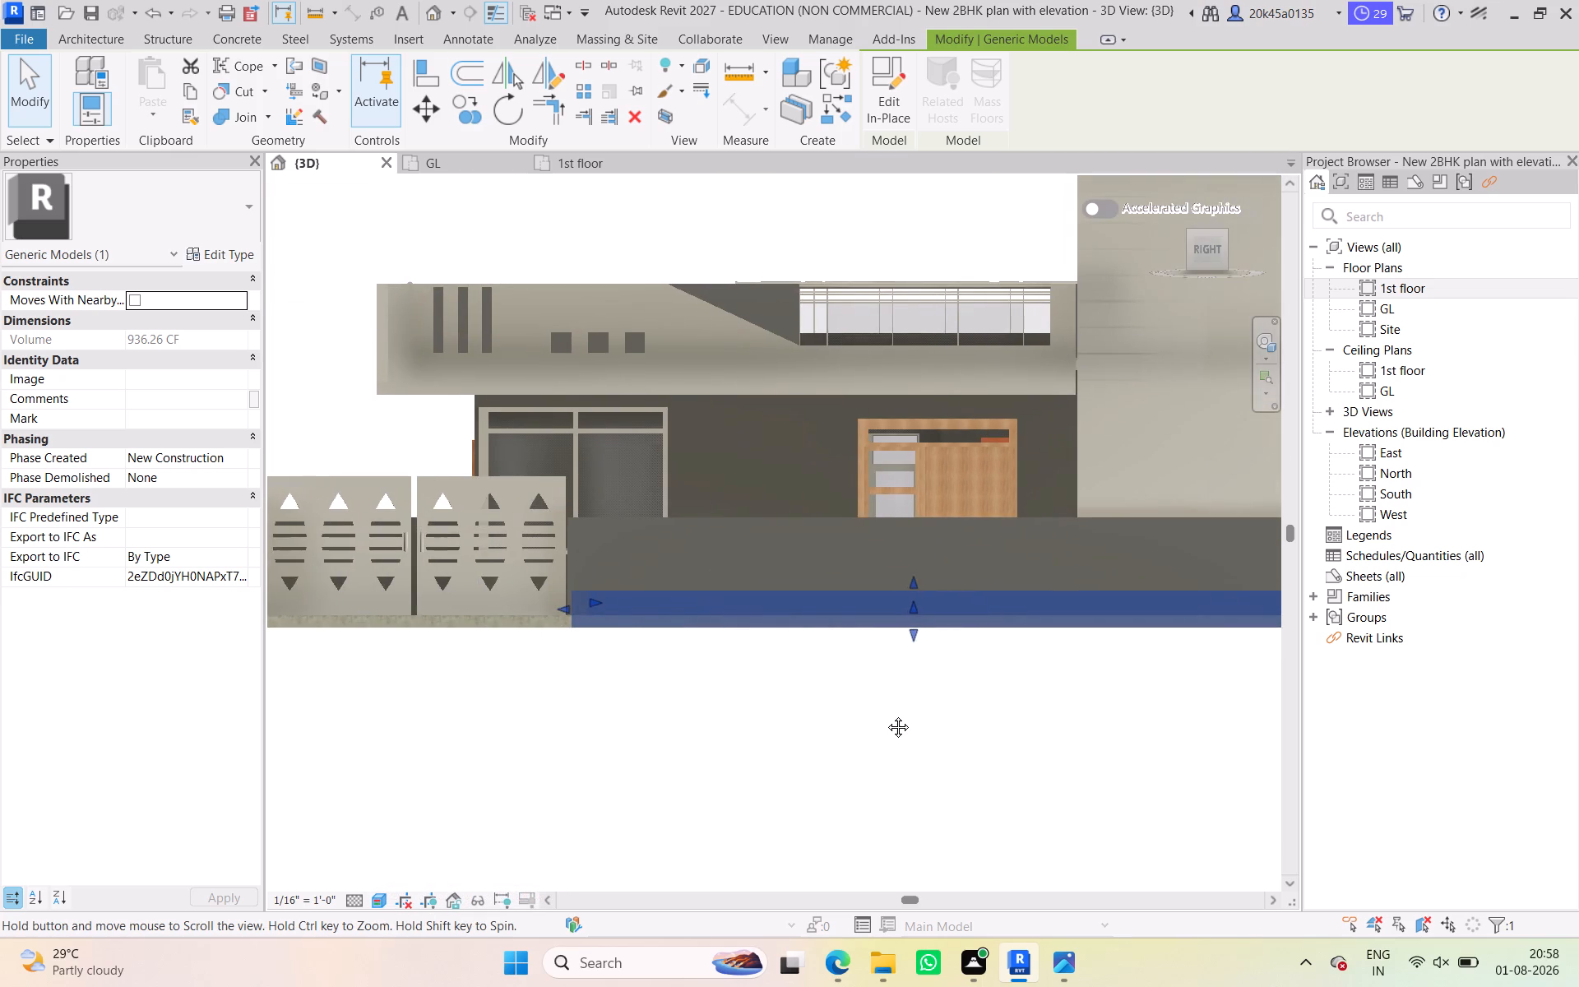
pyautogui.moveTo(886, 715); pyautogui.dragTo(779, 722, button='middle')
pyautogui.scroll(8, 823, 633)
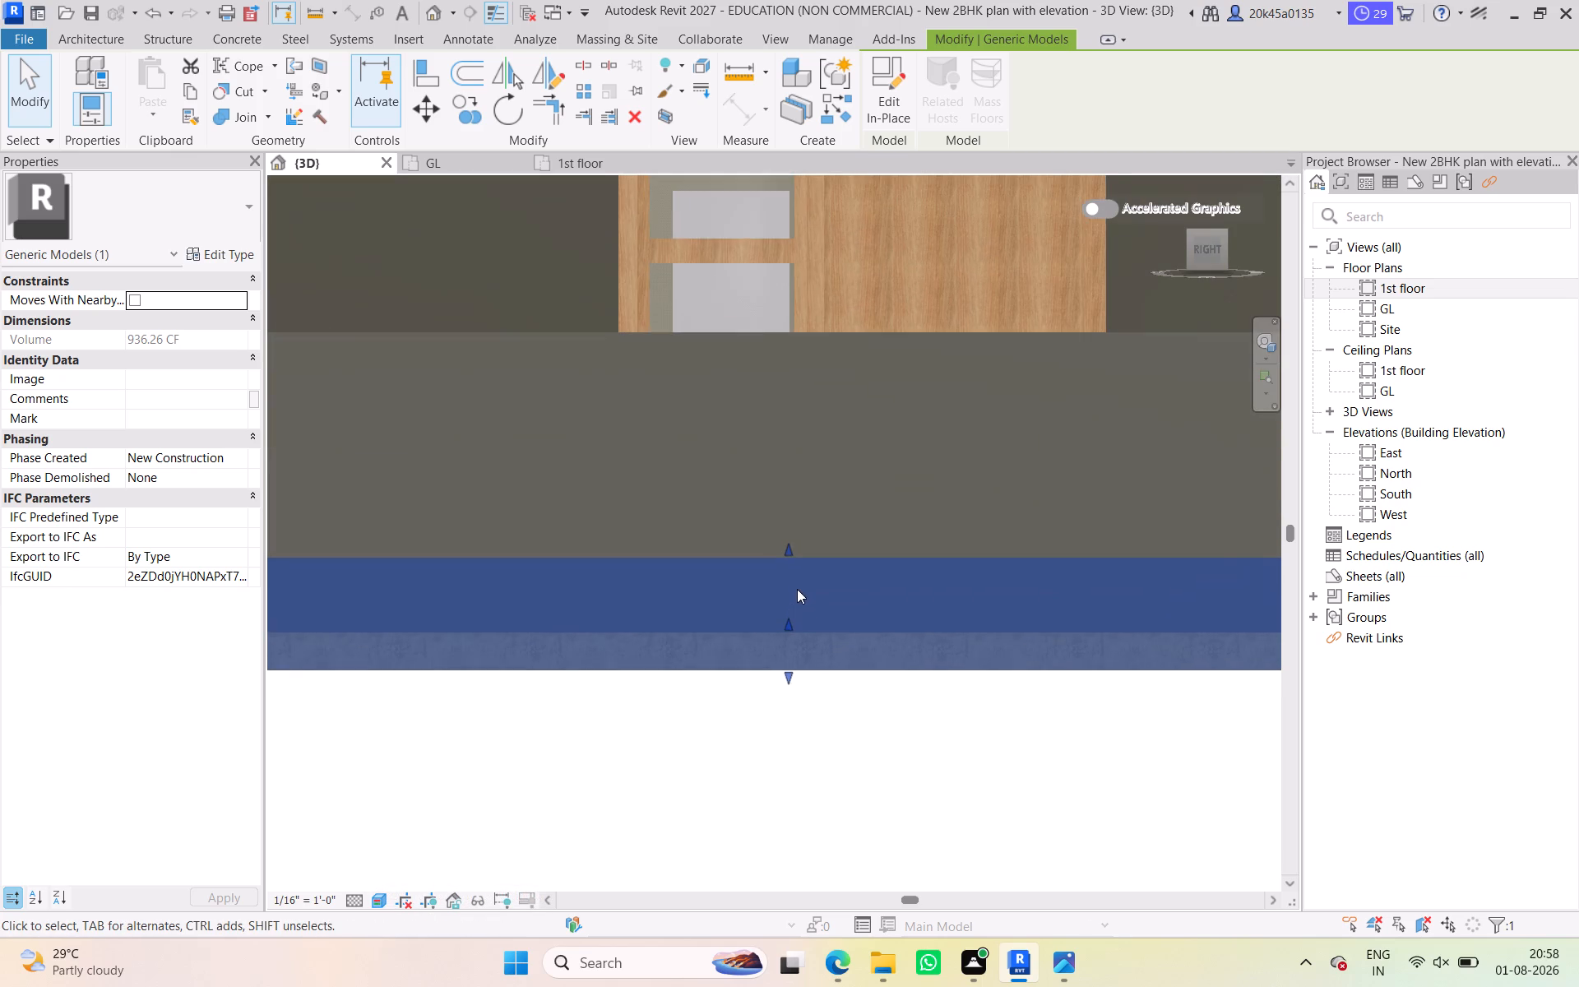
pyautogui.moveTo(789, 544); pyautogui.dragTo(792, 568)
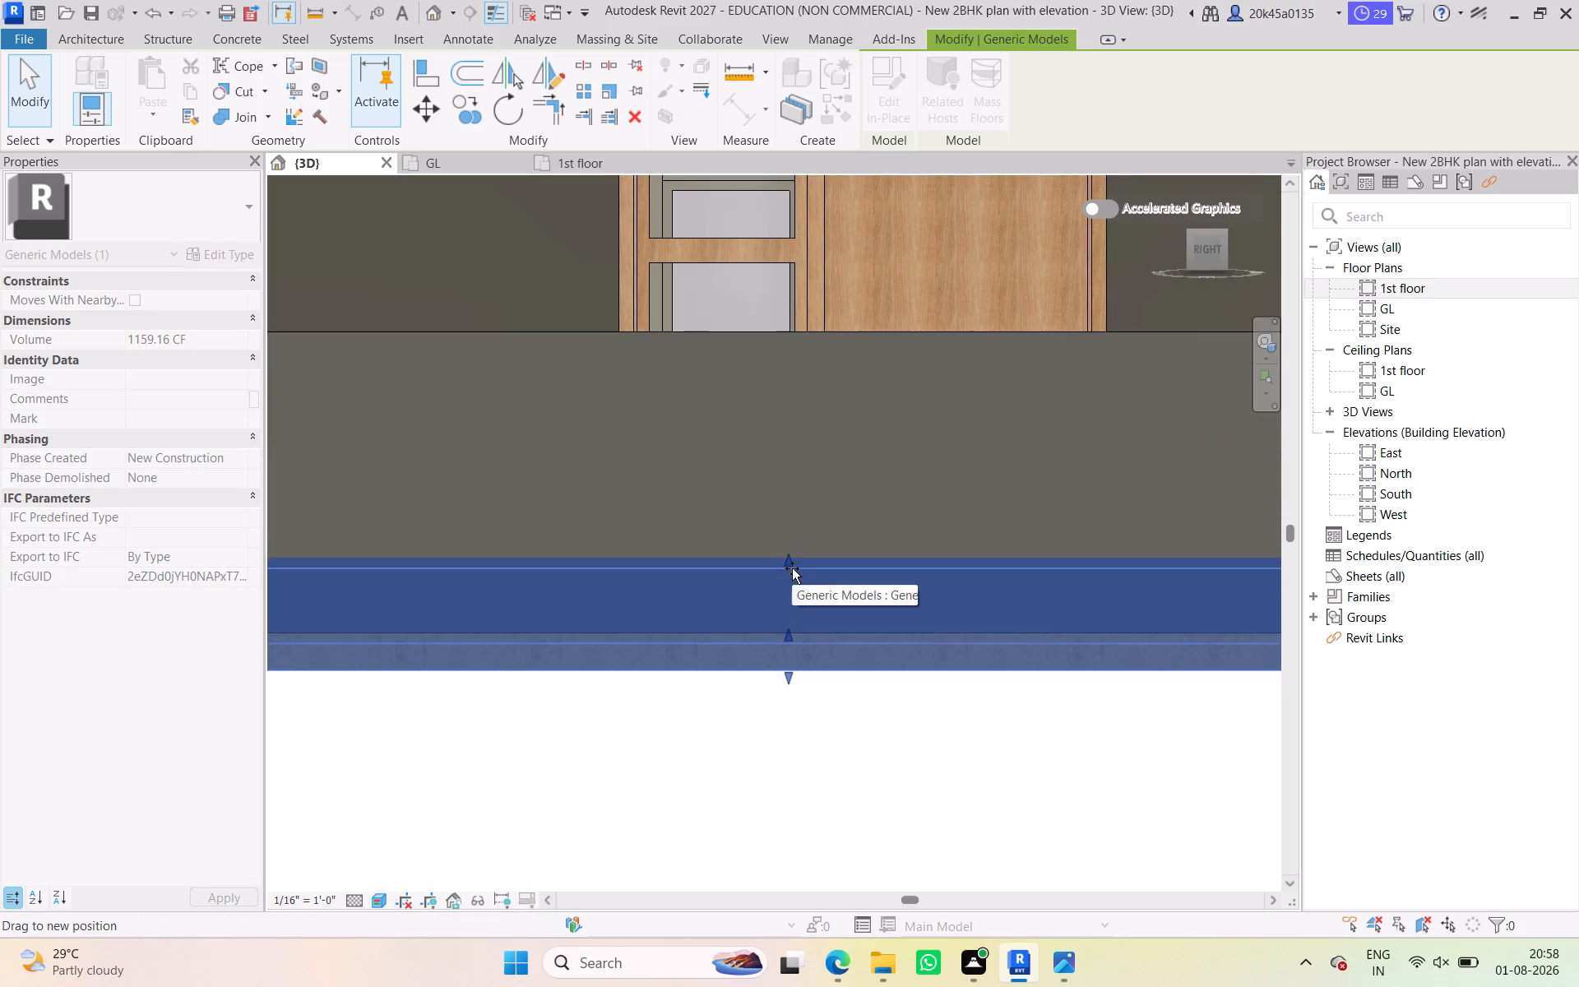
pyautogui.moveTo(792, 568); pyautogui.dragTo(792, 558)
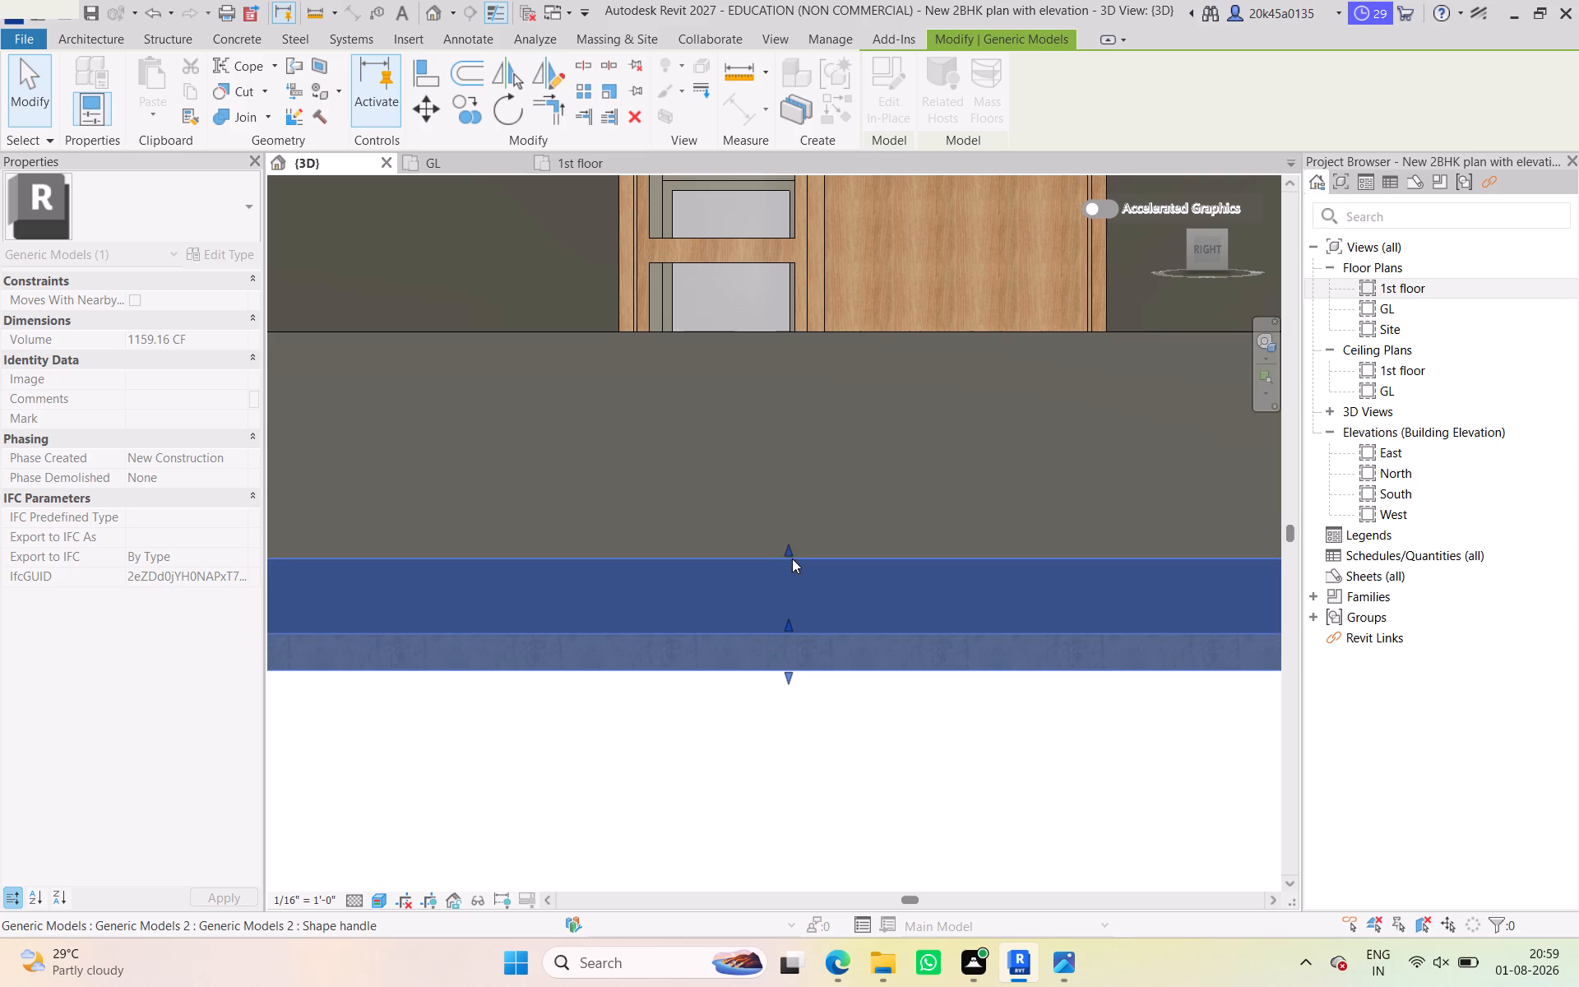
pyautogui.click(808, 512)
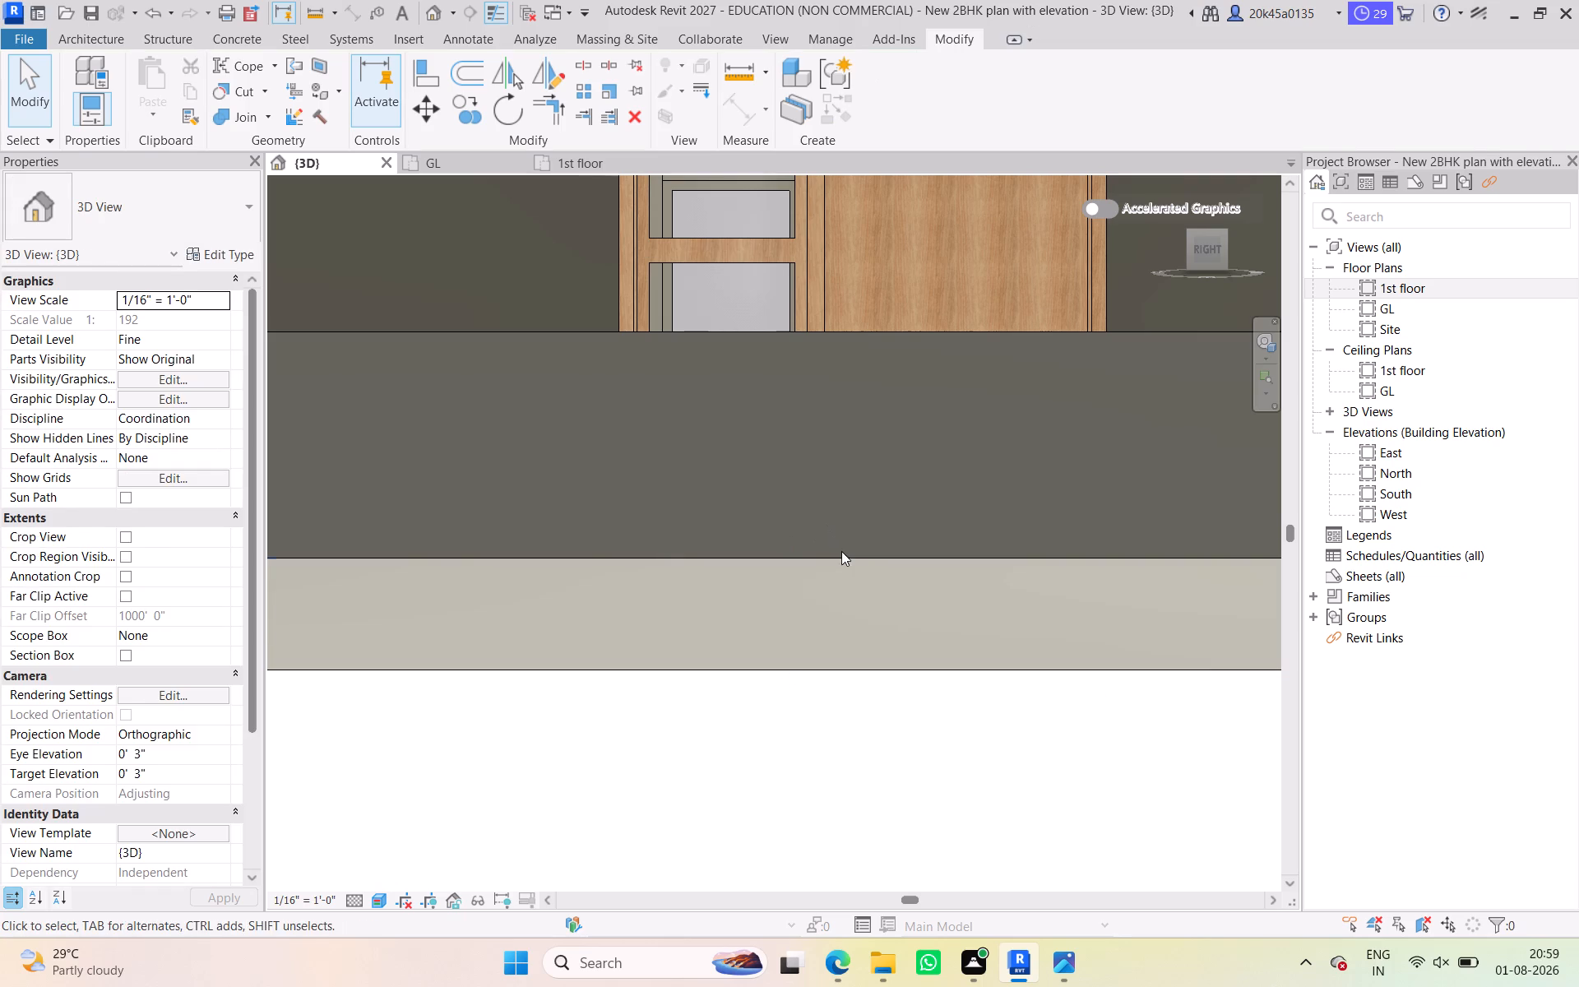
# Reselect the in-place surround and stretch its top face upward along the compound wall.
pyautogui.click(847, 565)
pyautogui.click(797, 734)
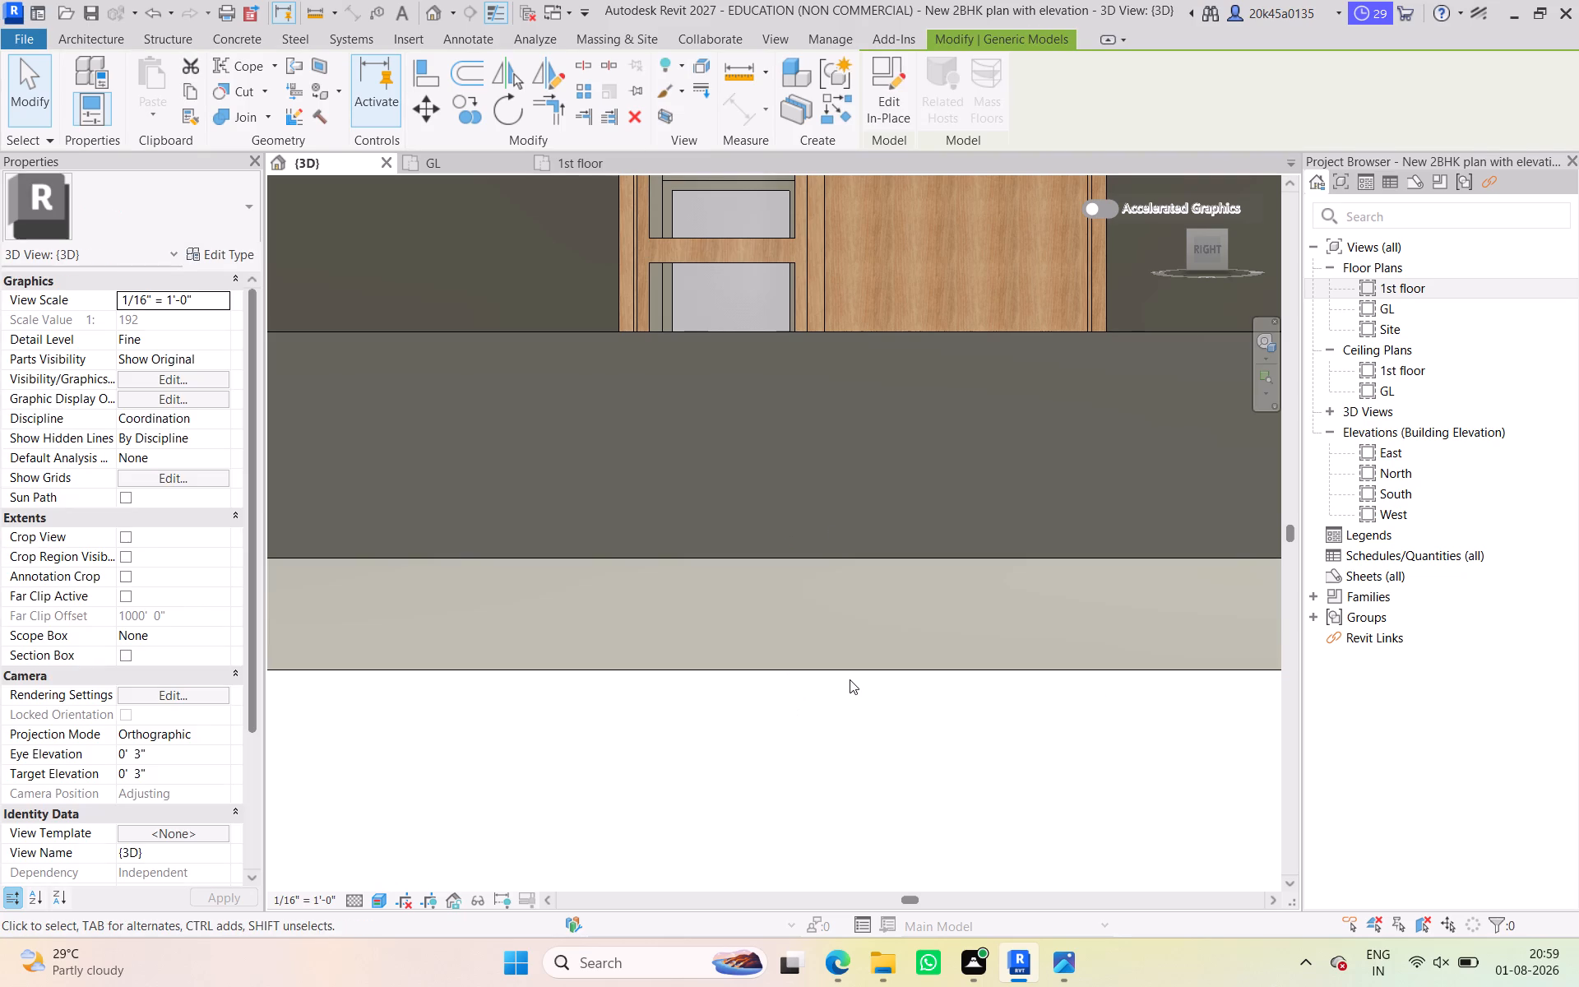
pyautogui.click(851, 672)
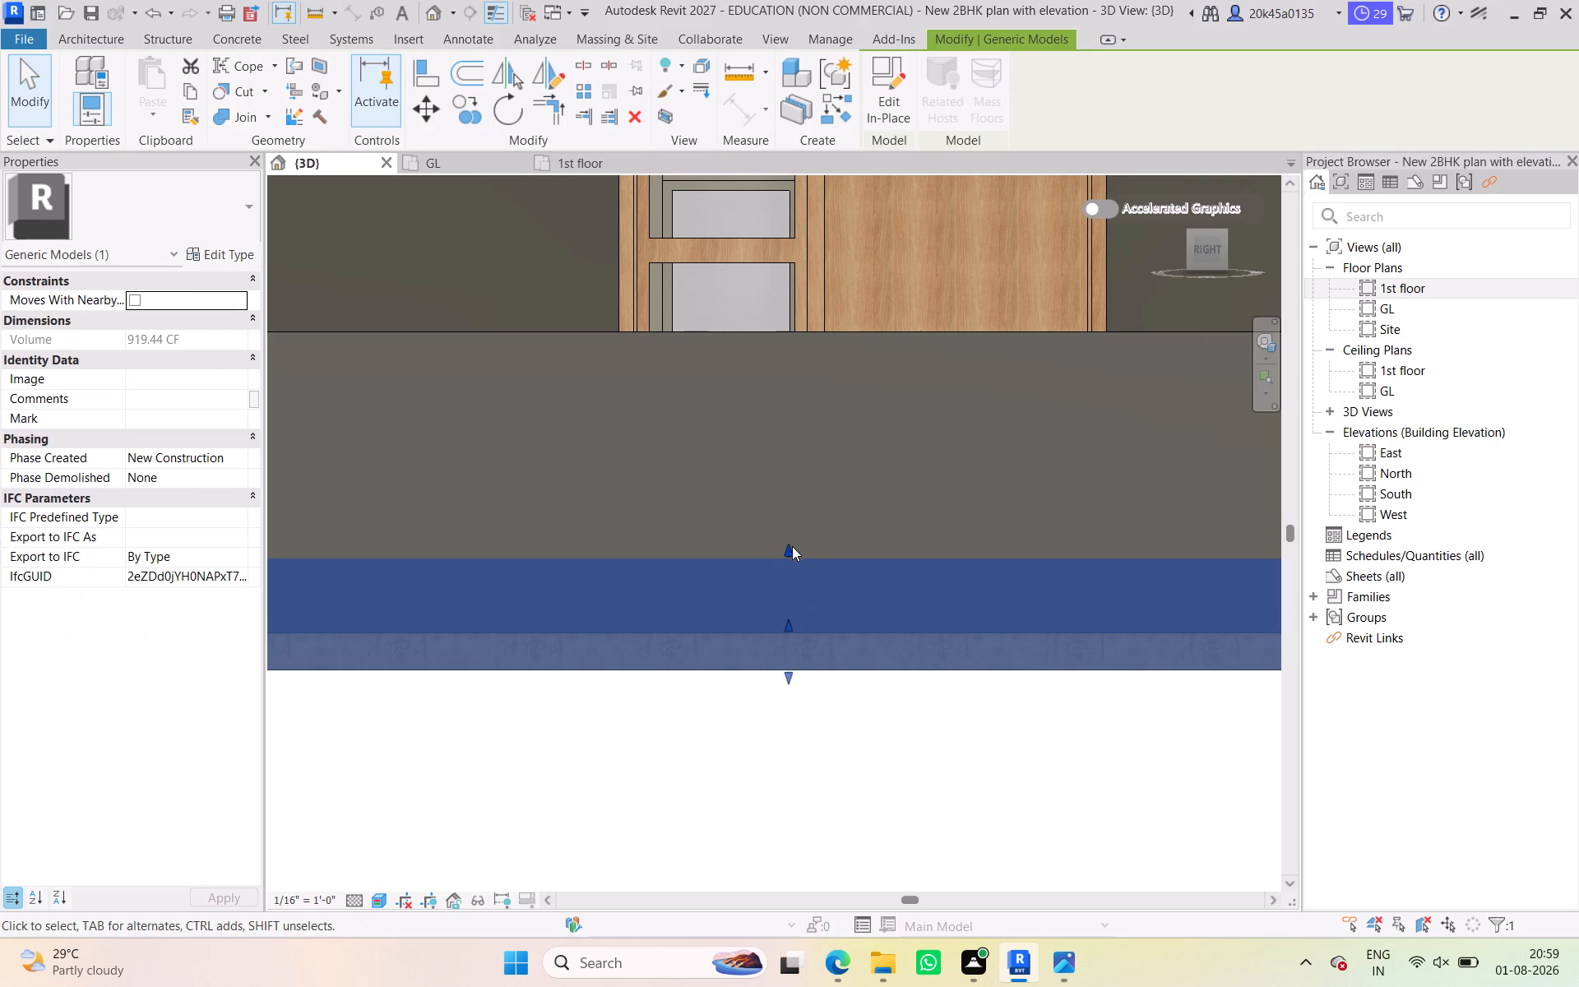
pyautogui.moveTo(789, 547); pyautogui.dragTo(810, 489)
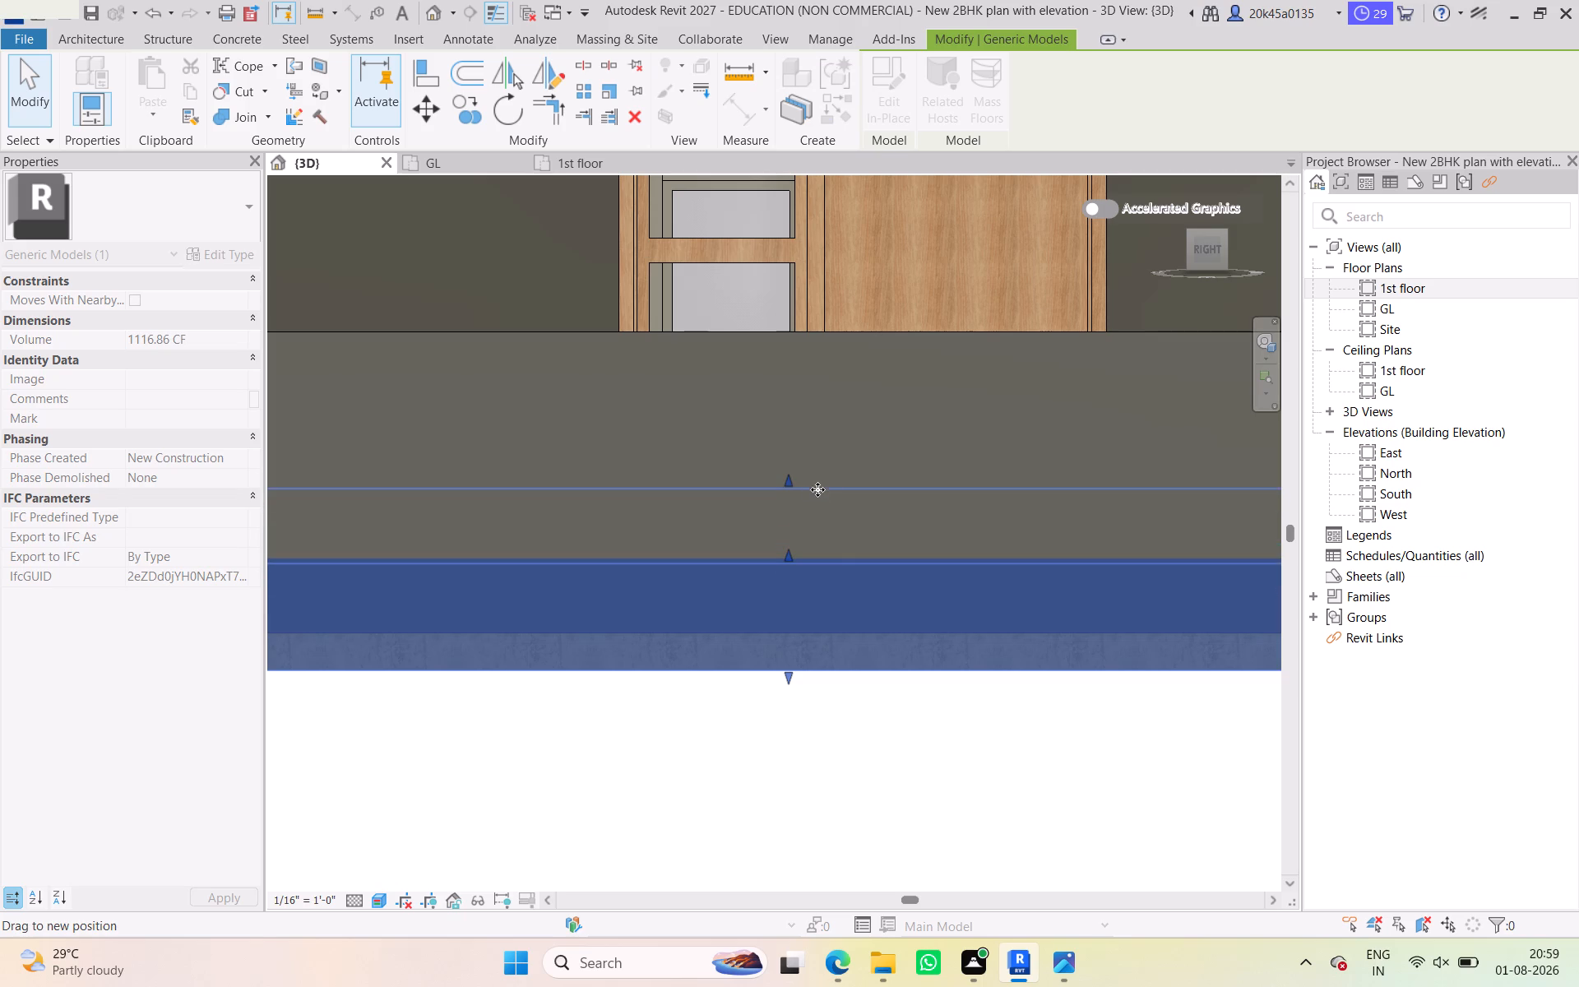
# Examine the raised surround and the depth of its recess beside the entrance side of the compound wall.
pyautogui.scroll(-3, 823, 663)
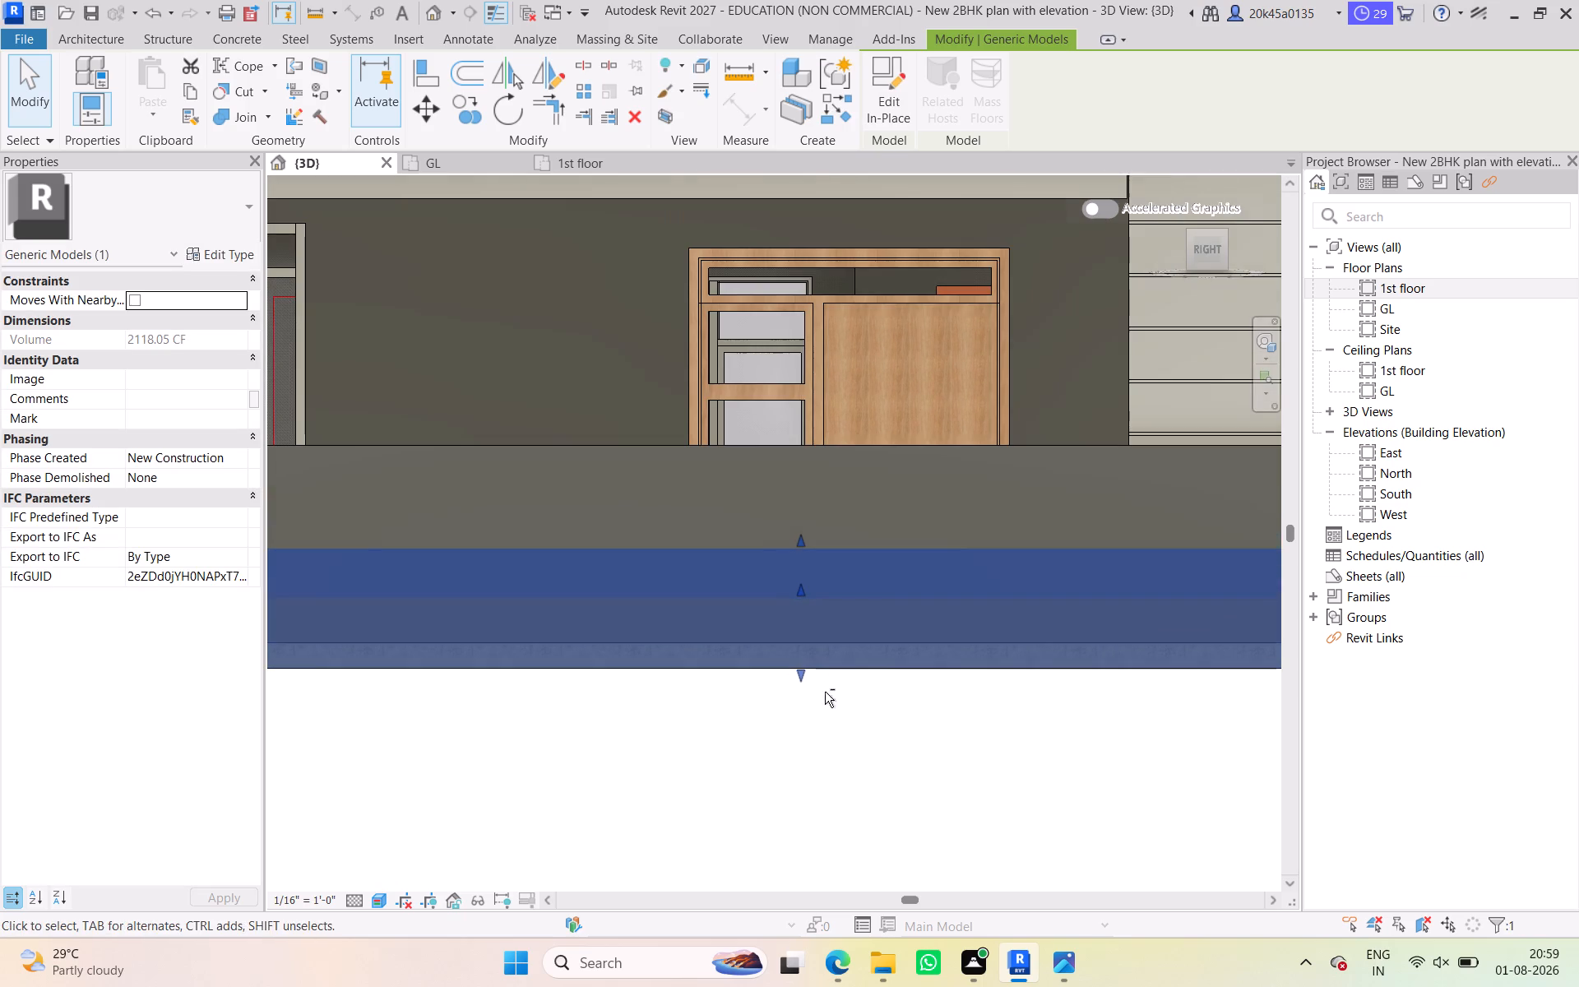
pyautogui.keyDown('shift'); pyautogui.moveTo(826, 698); pyautogui.dragTo(841, 758, button='middle'); pyautogui.keyUp('shift')
pyautogui.keyDown('shift'); pyautogui.scroll(-3, 840, 758); pyautogui.keyUp('shift')
pyautogui.moveTo(836, 748); pyautogui.dragTo(847, 469, button='middle')
pyautogui.click(794, 693)
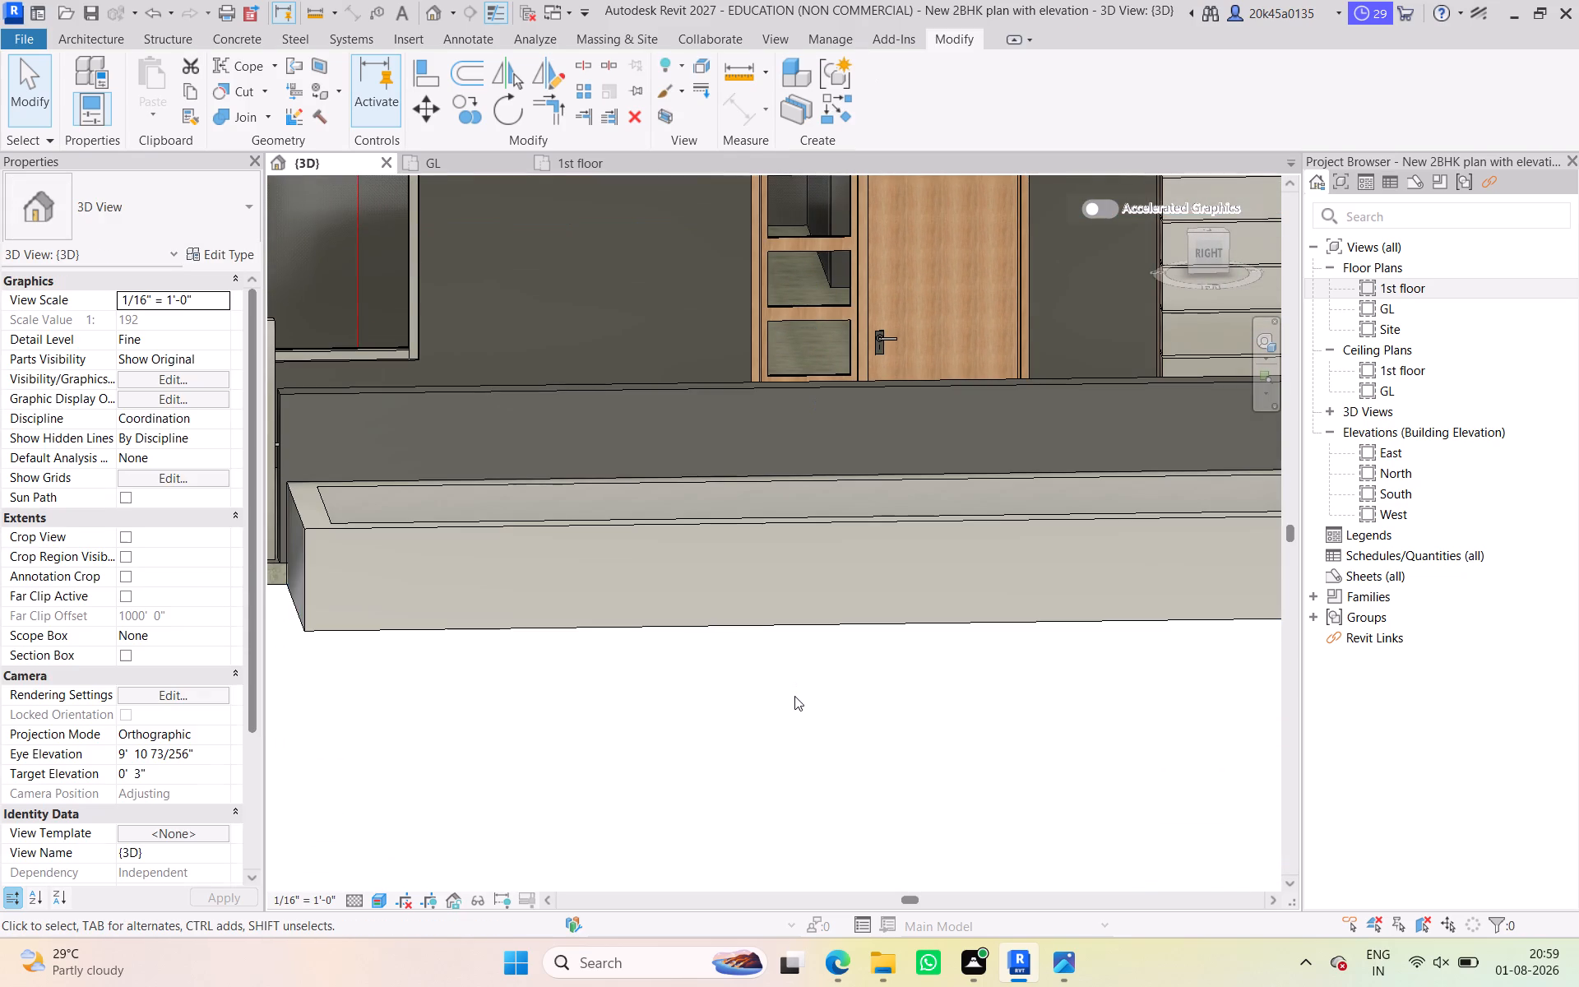
pyautogui.keyDown('shift'); pyautogui.moveTo(794, 699); pyautogui.dragTo(789, 750, button='middle'); pyautogui.keyUp('shift')
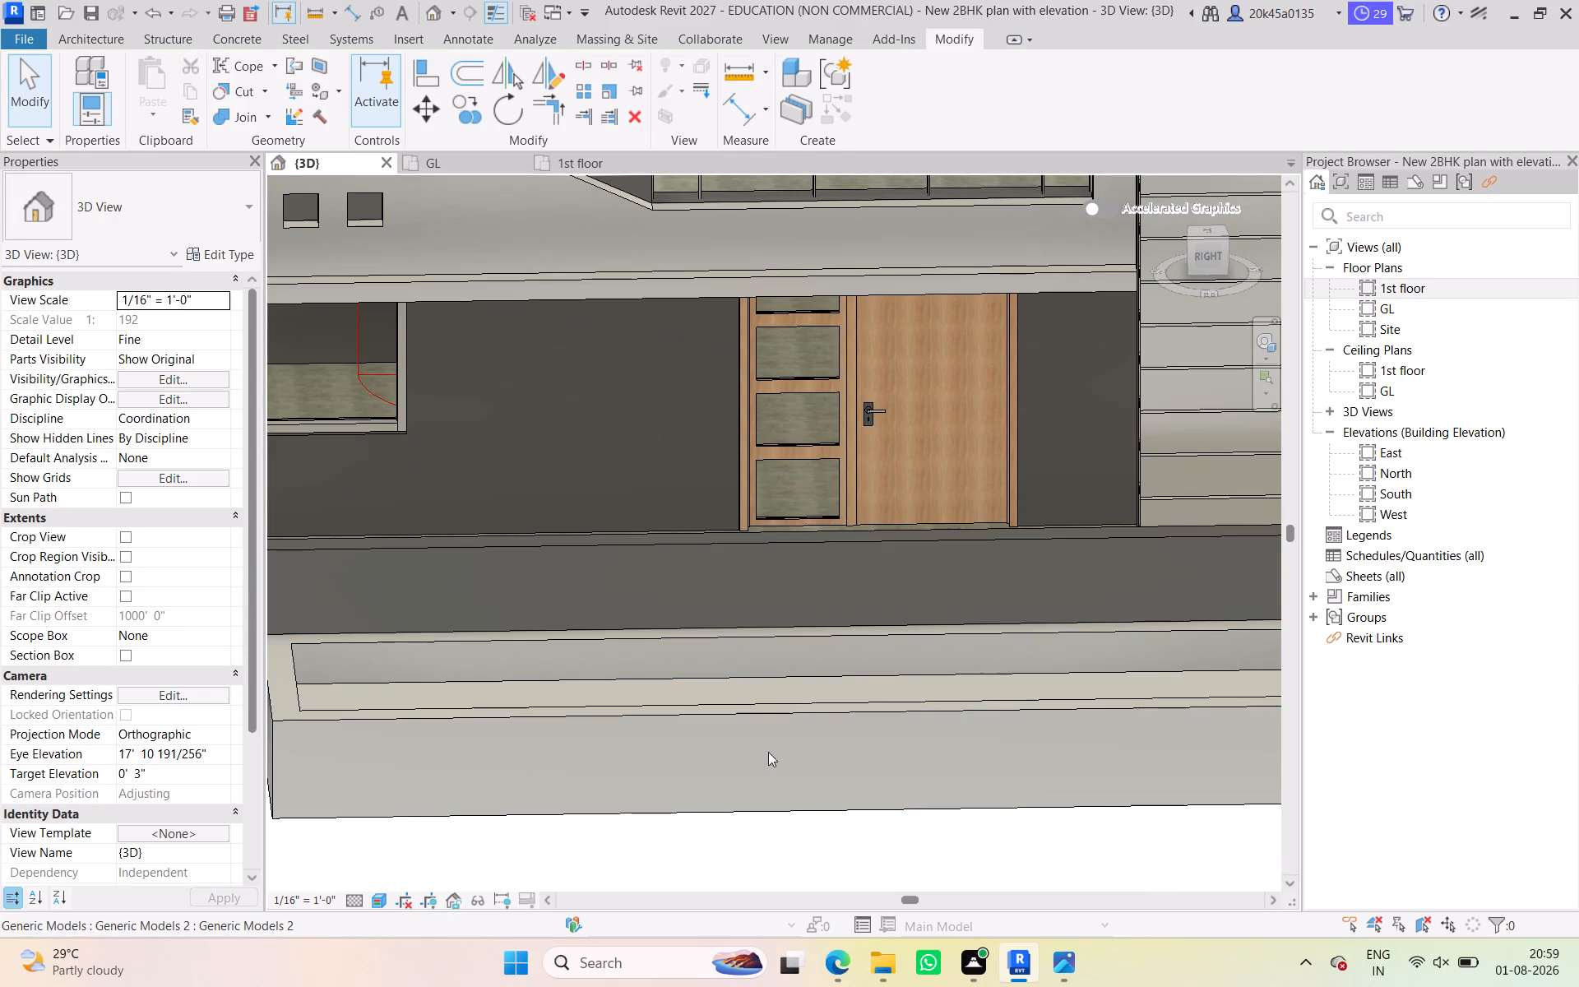
pyautogui.keyDown('shift'); pyautogui.moveTo(748, 798); pyautogui.dragTo(752, 828, button='middle'); pyautogui.keyUp('shift')
pyautogui.scroll(-1, 752, 821)
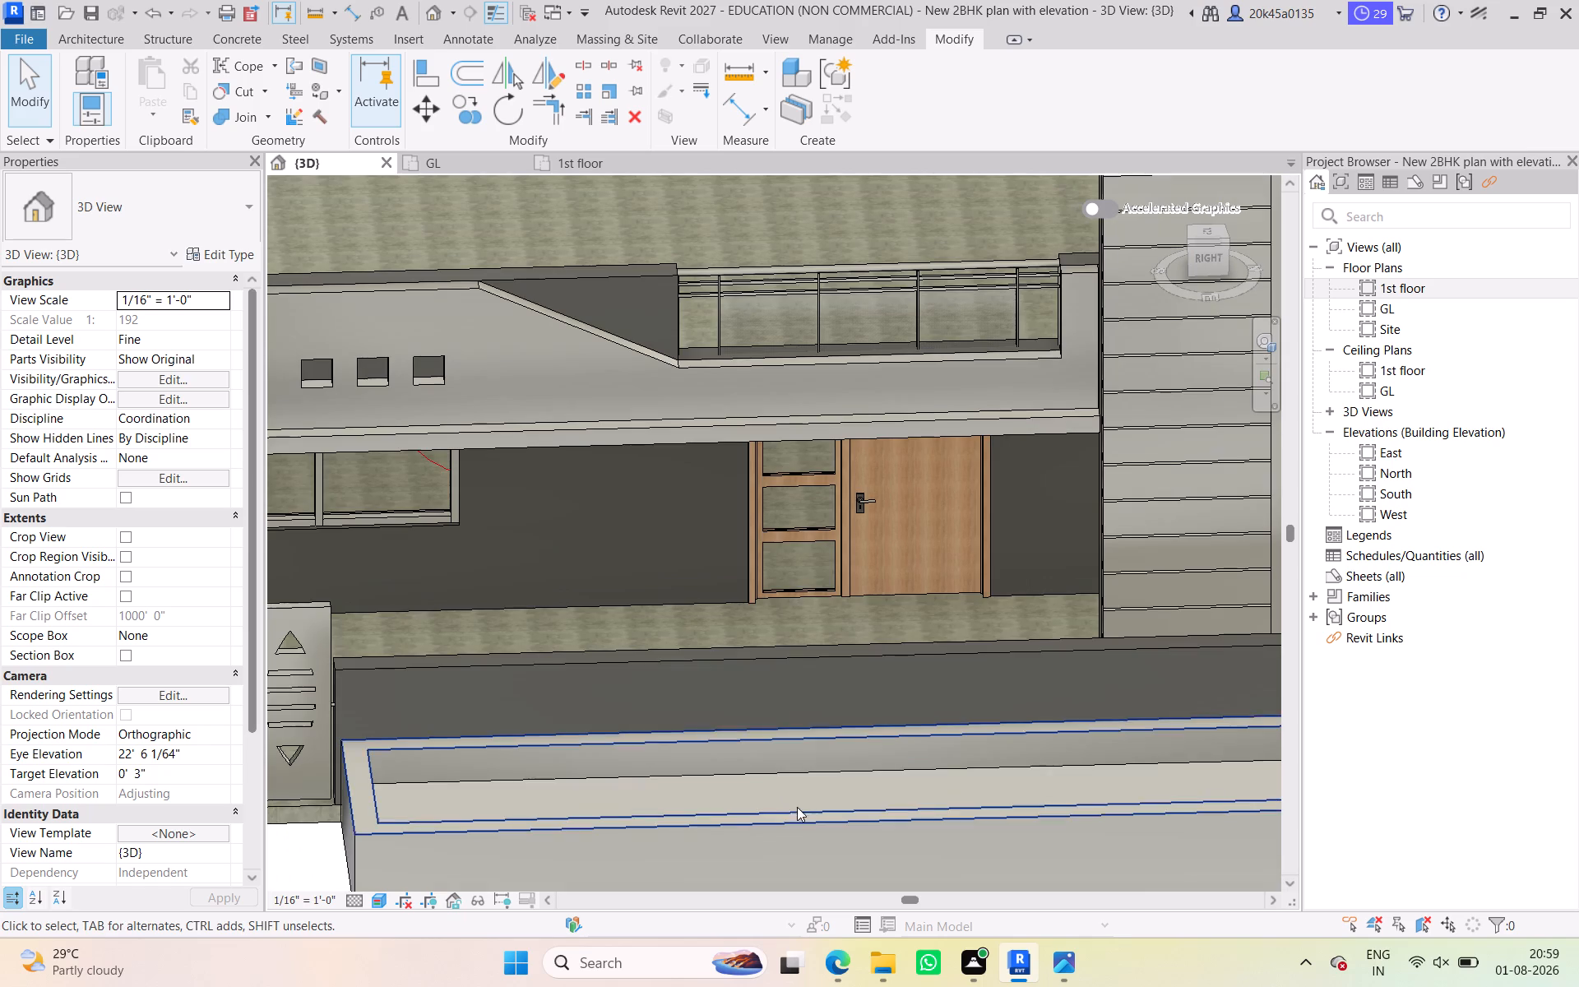
# In the 3D view's right side, stretch the surround's top face down toward the base of the compound wall.
pyautogui.click(797, 813)
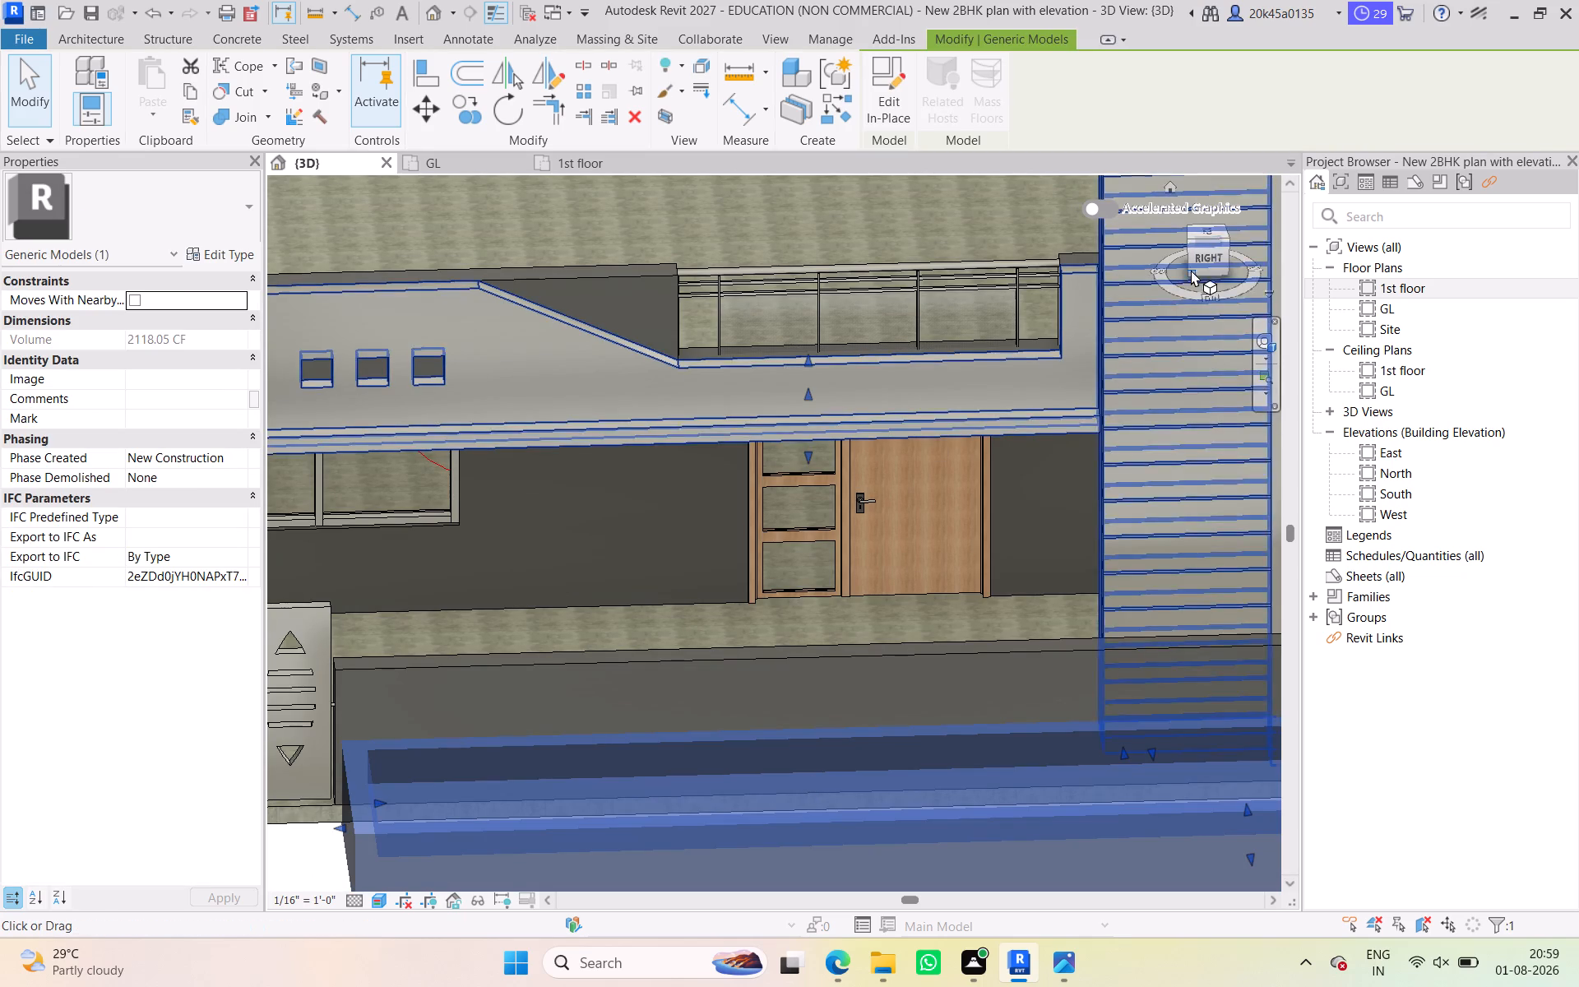
pyautogui.click(1203, 259)
pyautogui.scroll(3, 791, 525)
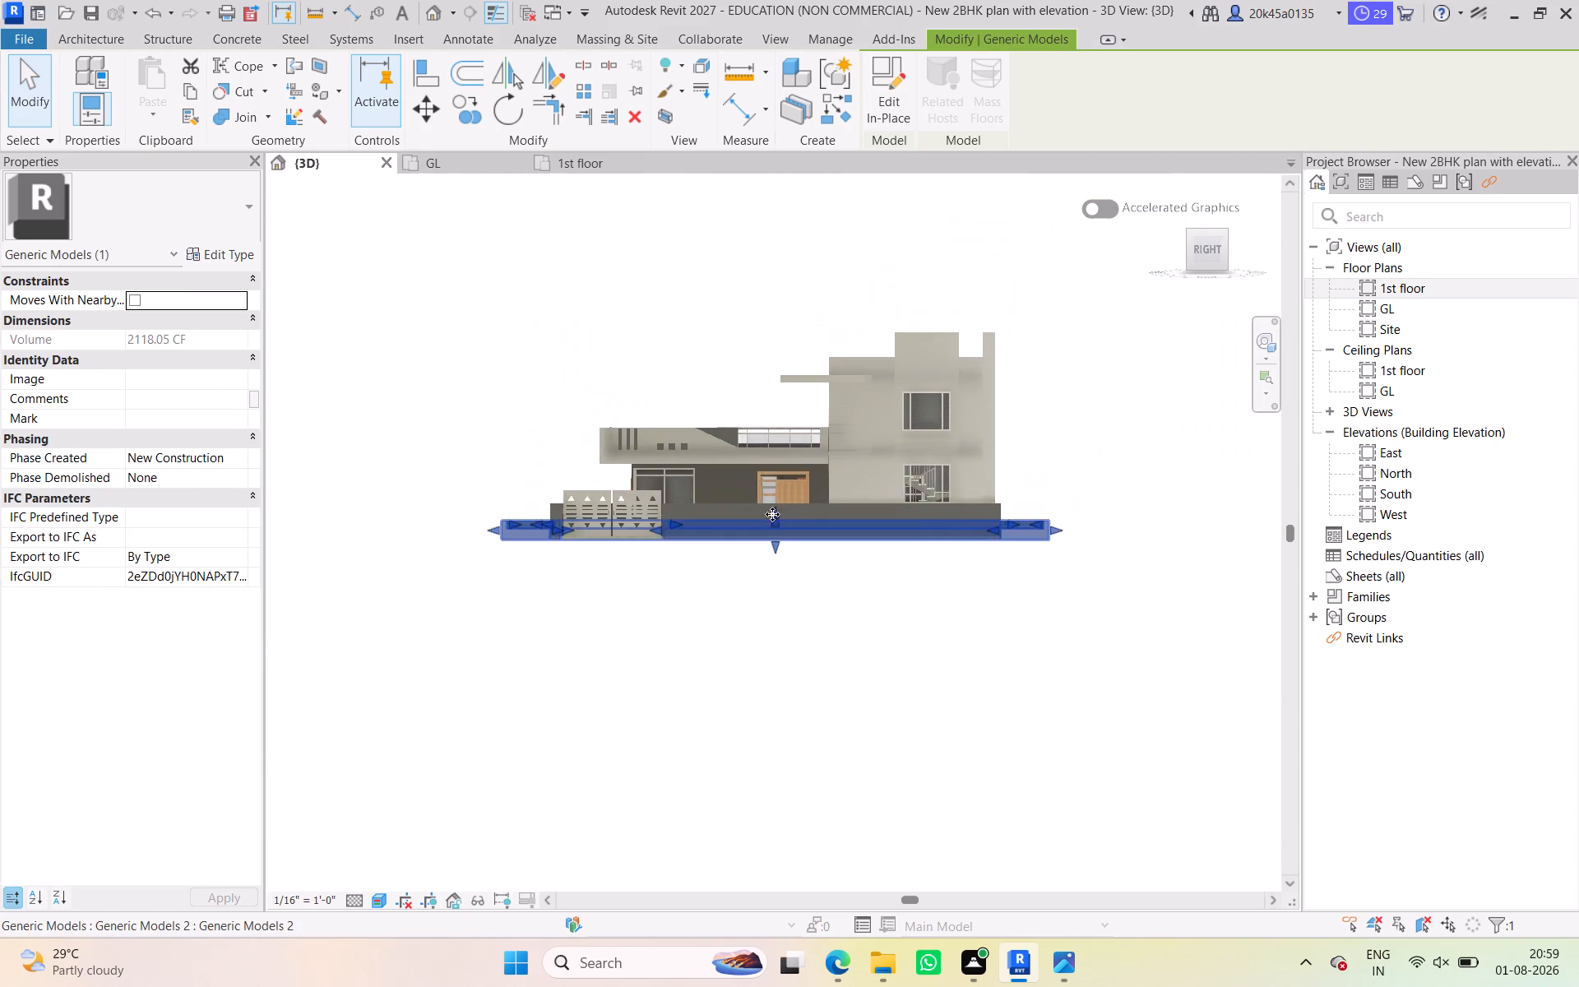
pyautogui.scroll(10, 772, 514)
pyautogui.moveTo(776, 540); pyautogui.dragTo(777, 572)
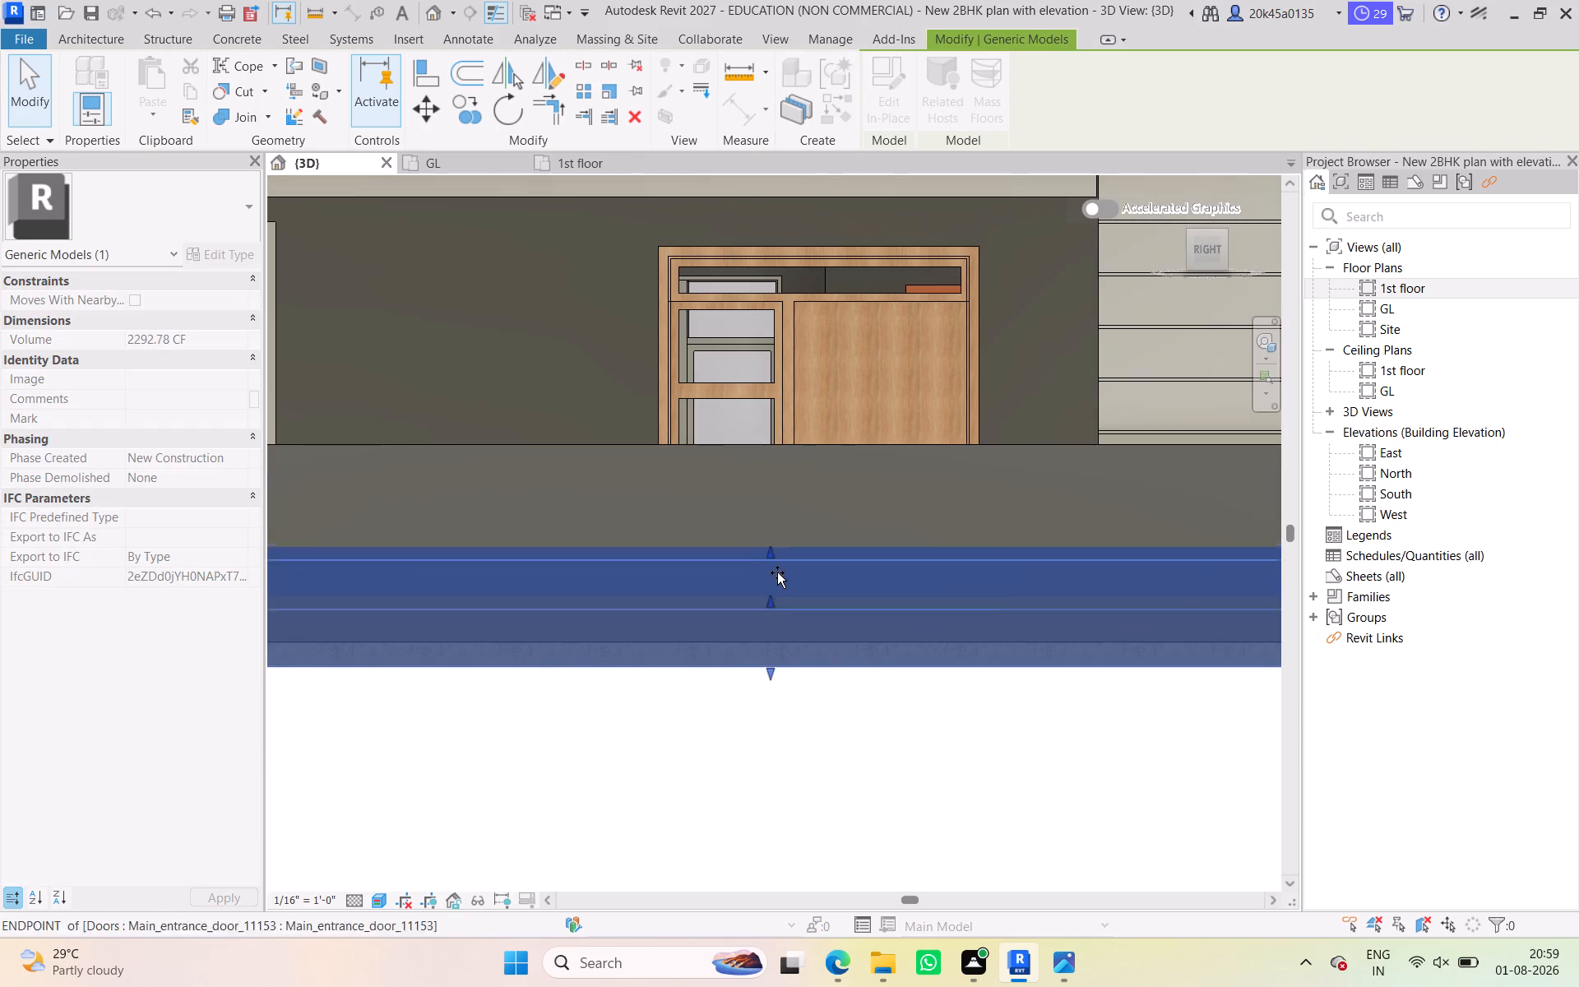
pyautogui.moveTo(777, 572); pyautogui.dragTo(782, 602)
pyautogui.scroll(-5, 813, 602)
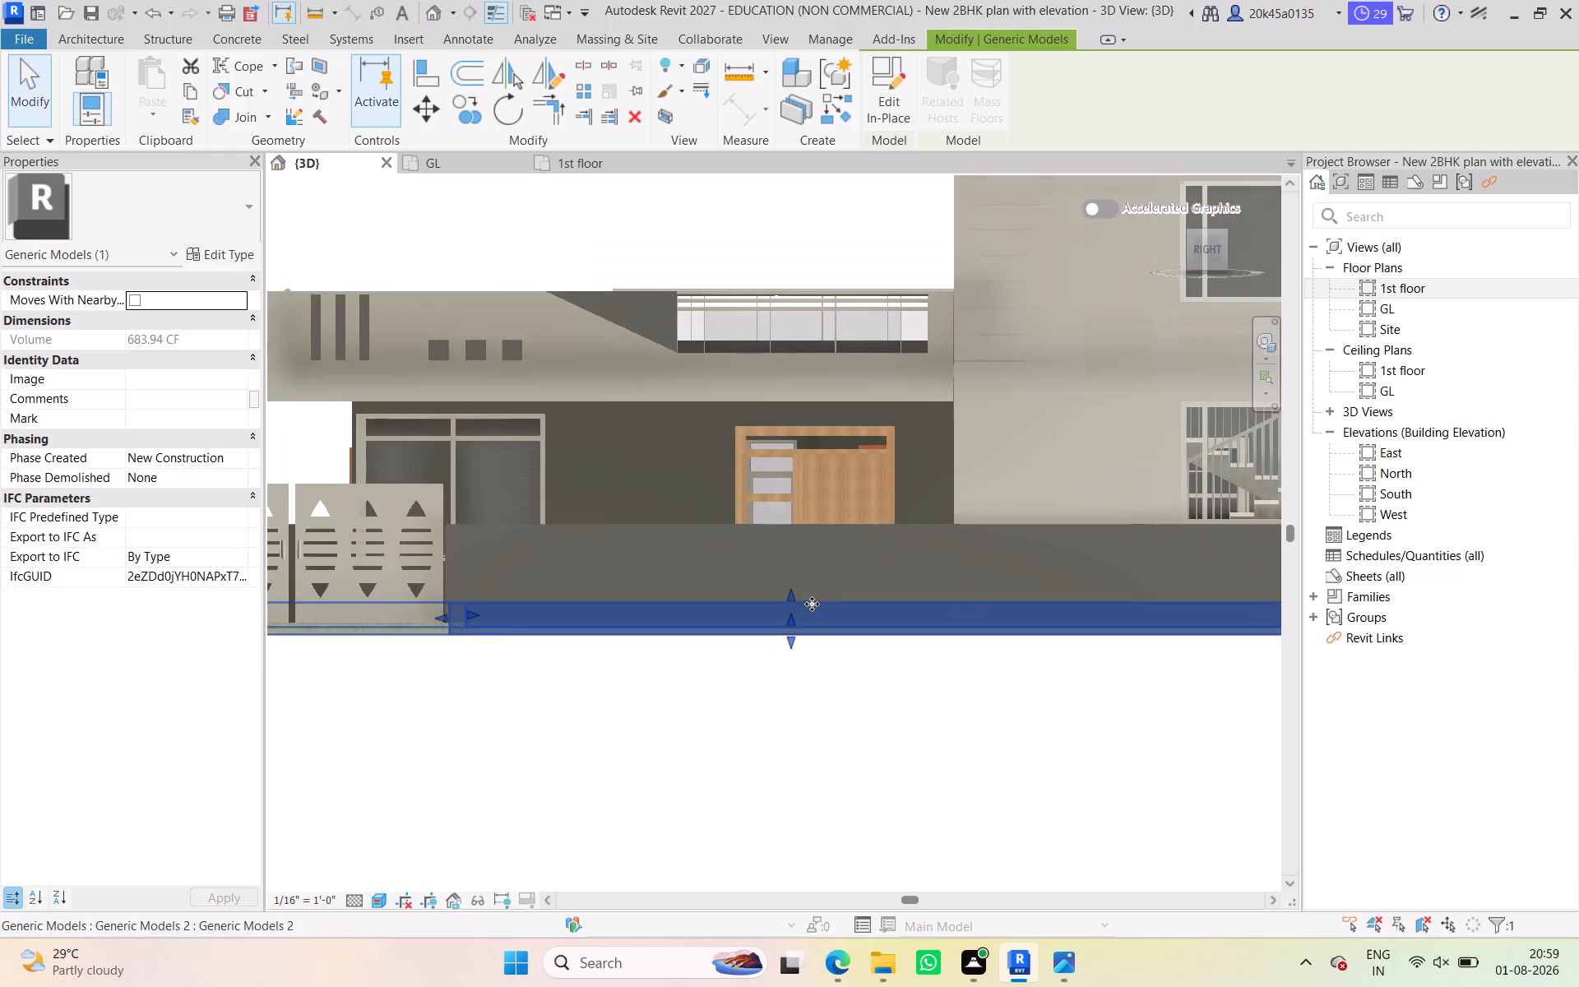
pyautogui.scroll(-4, 812, 605)
pyautogui.scroll(8, 809, 609)
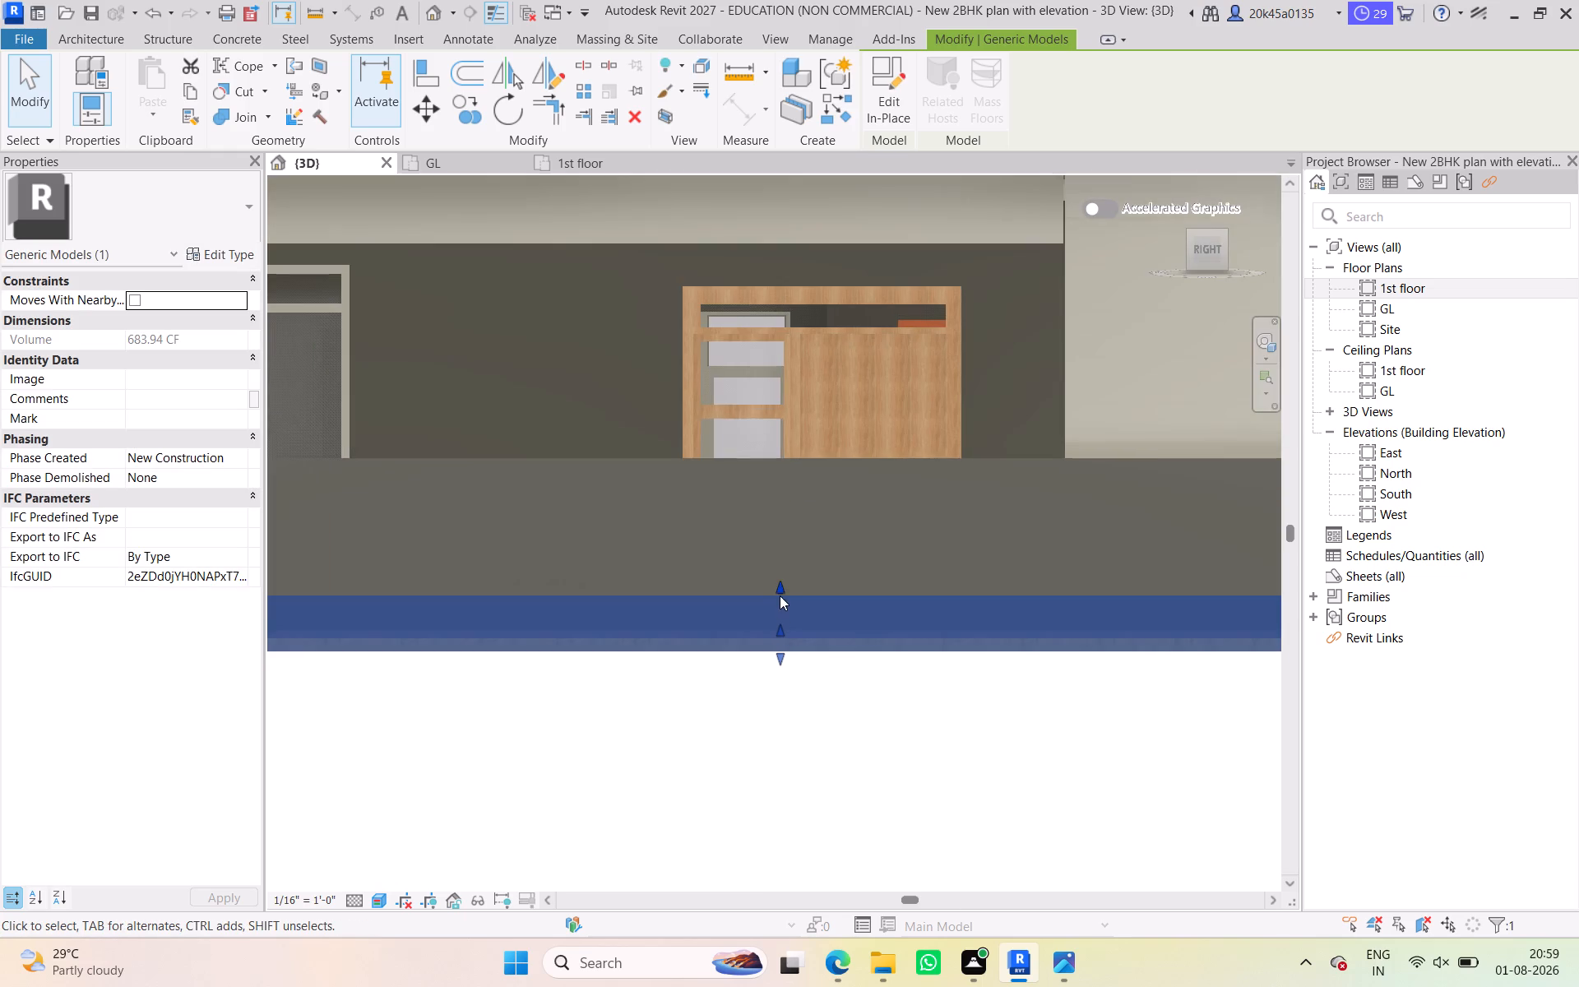
pyautogui.scroll(5, 778, 591)
pyautogui.moveTo(781, 589); pyautogui.dragTo(783, 611)
# Stretch the surround's top face slightly further down, keeping the recess bottom just above the surround's underside.
pyautogui.scroll(-3, 724, 724)
pyautogui.moveTo(723, 725); pyautogui.dragTo(731, 604, button='middle')
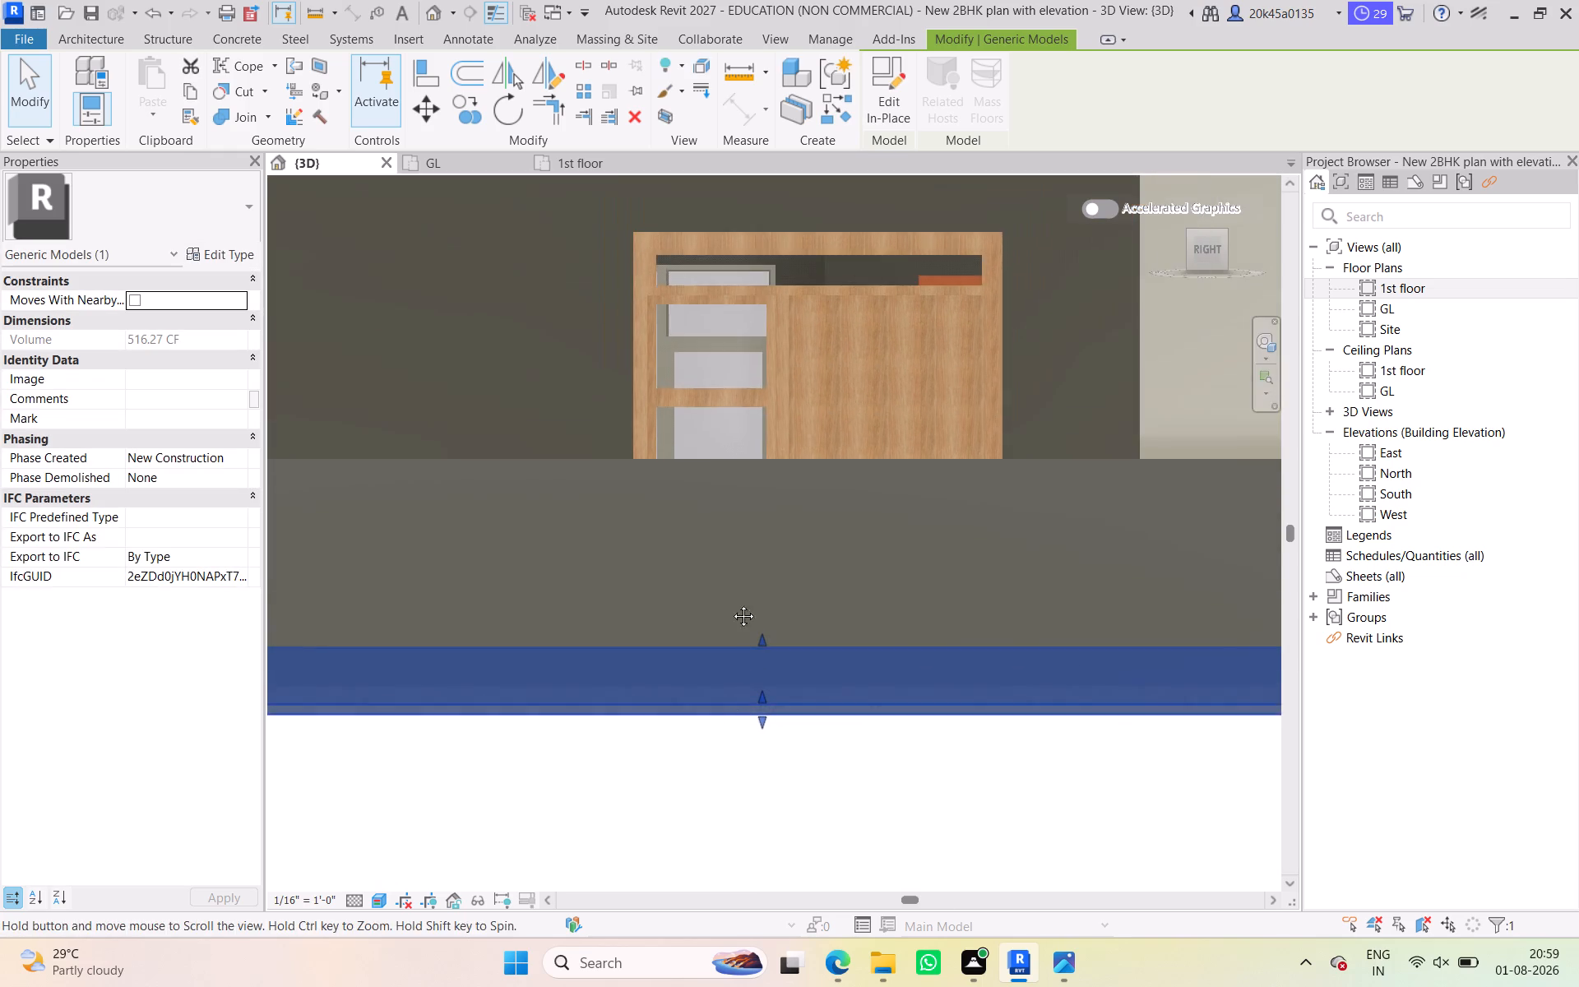
pyautogui.moveTo(731, 604); pyautogui.dragTo(728, 554, button='middle')
pyautogui.scroll(10, 765, 519)
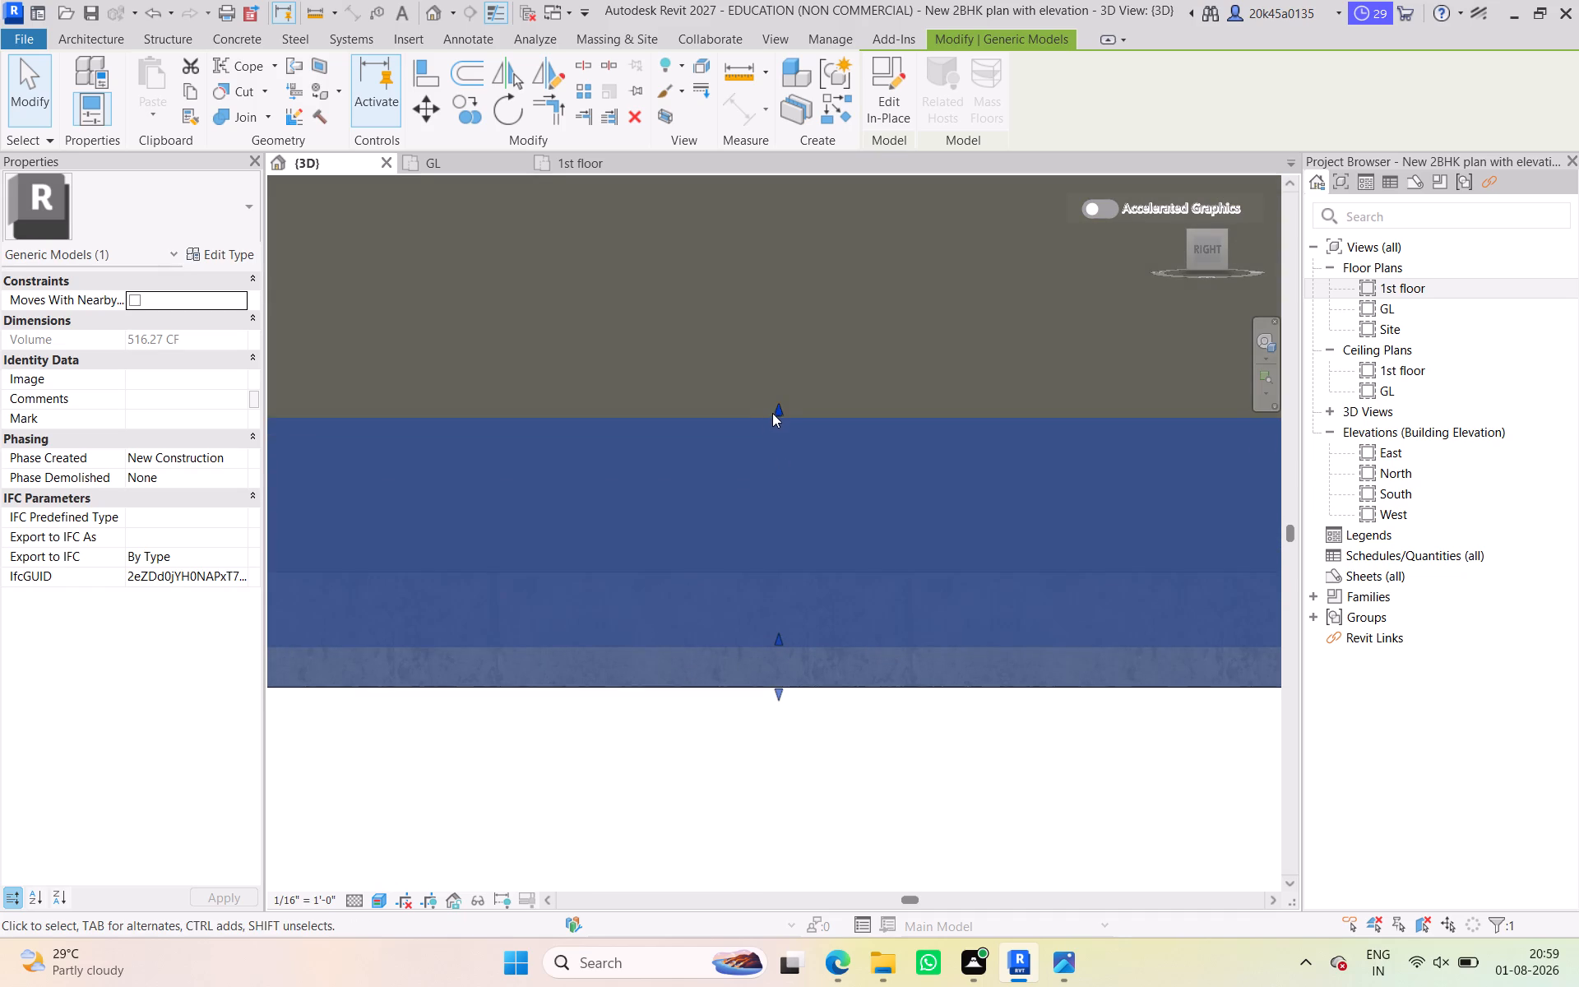
pyautogui.moveTo(773, 412); pyautogui.dragTo(776, 444)
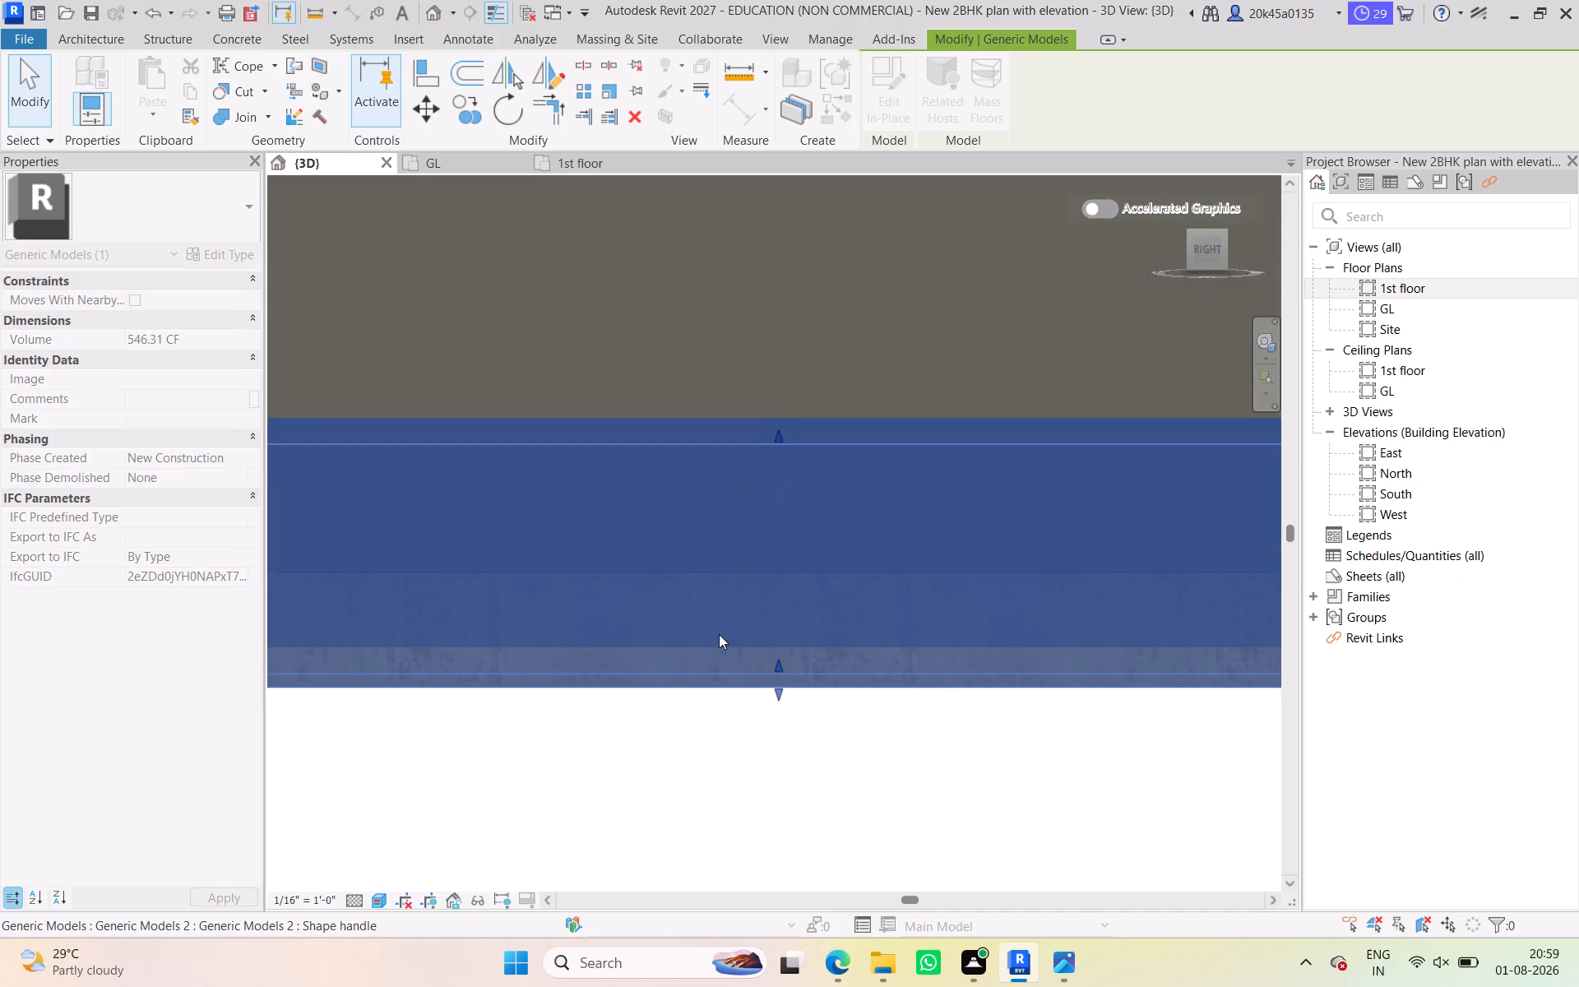
# Examine the lowered surround and its recess from above at both ends beside the entrance gate.
pyautogui.scroll(-11, 710, 710)
pyautogui.moveTo(702, 667); pyautogui.dragTo(807, 271, button='middle')
pyautogui.click(716, 561)
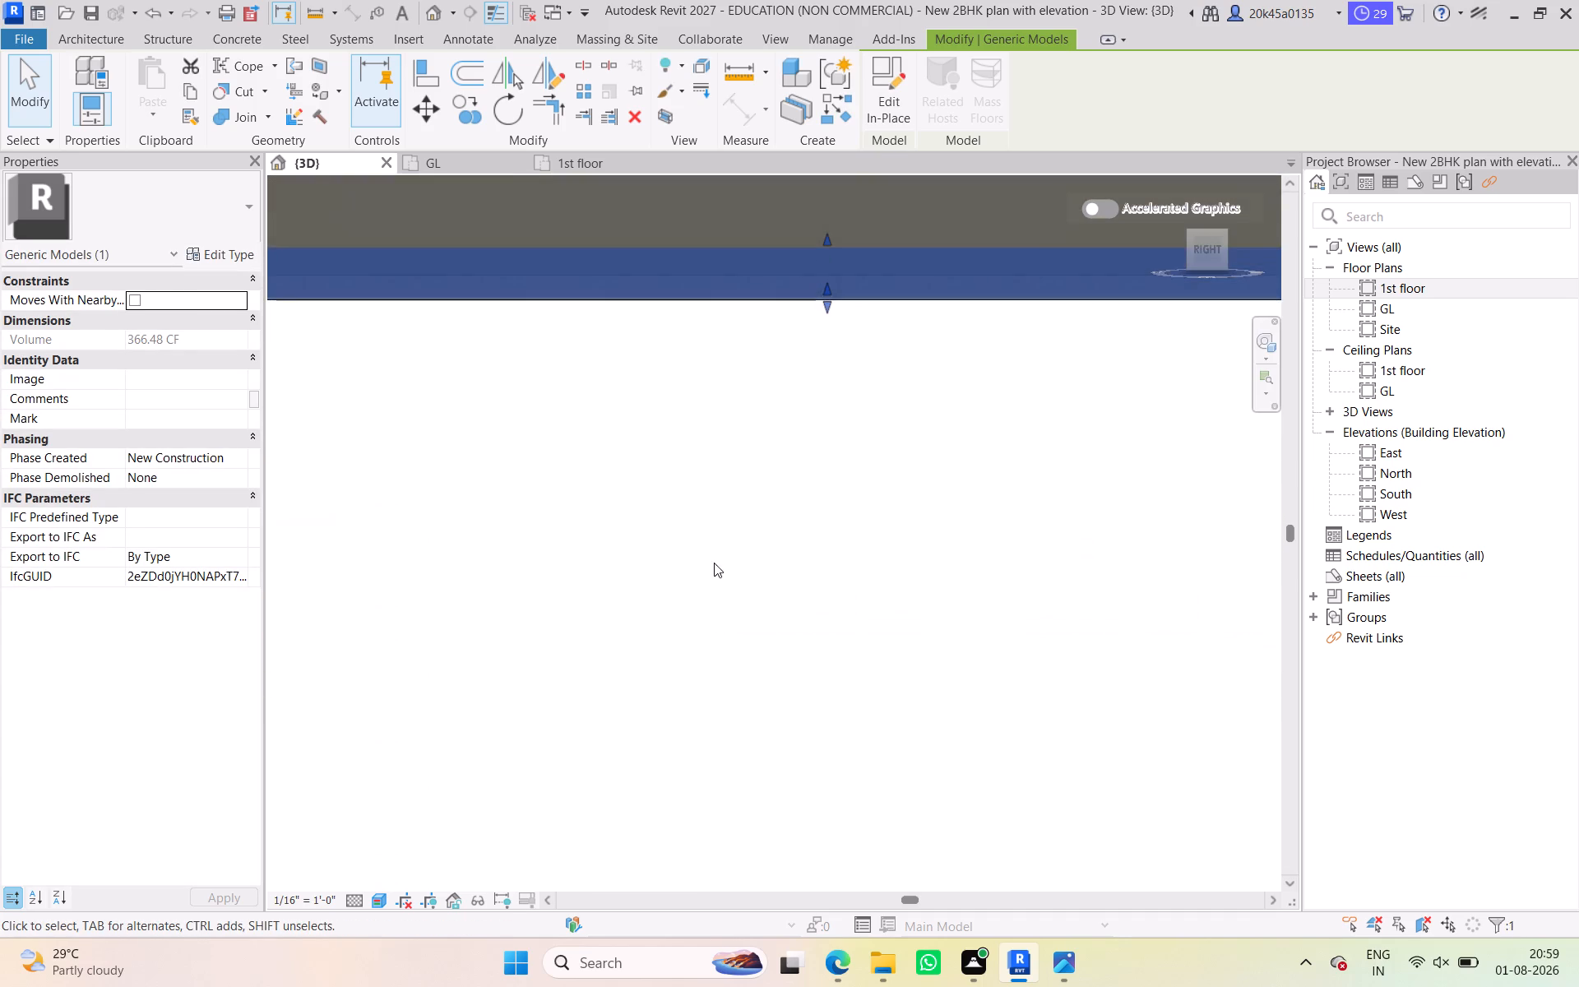
pyautogui.keyDown('shift'); pyautogui.moveTo(663, 506); pyautogui.dragTo(770, 642, button='middle'); pyautogui.keyUp('shift')
pyautogui.keyDown('shift'); pyautogui.scroll(-4, 770, 643); pyautogui.keyUp('shift')
pyautogui.moveTo(770, 633); pyautogui.dragTo(805, 299, button='middle')
pyautogui.scroll(1, 805, 299)
pyautogui.keyDown('shift'); pyautogui.moveTo(713, 651); pyautogui.dragTo(784, 673, button='middle'); pyautogui.keyUp('shift')
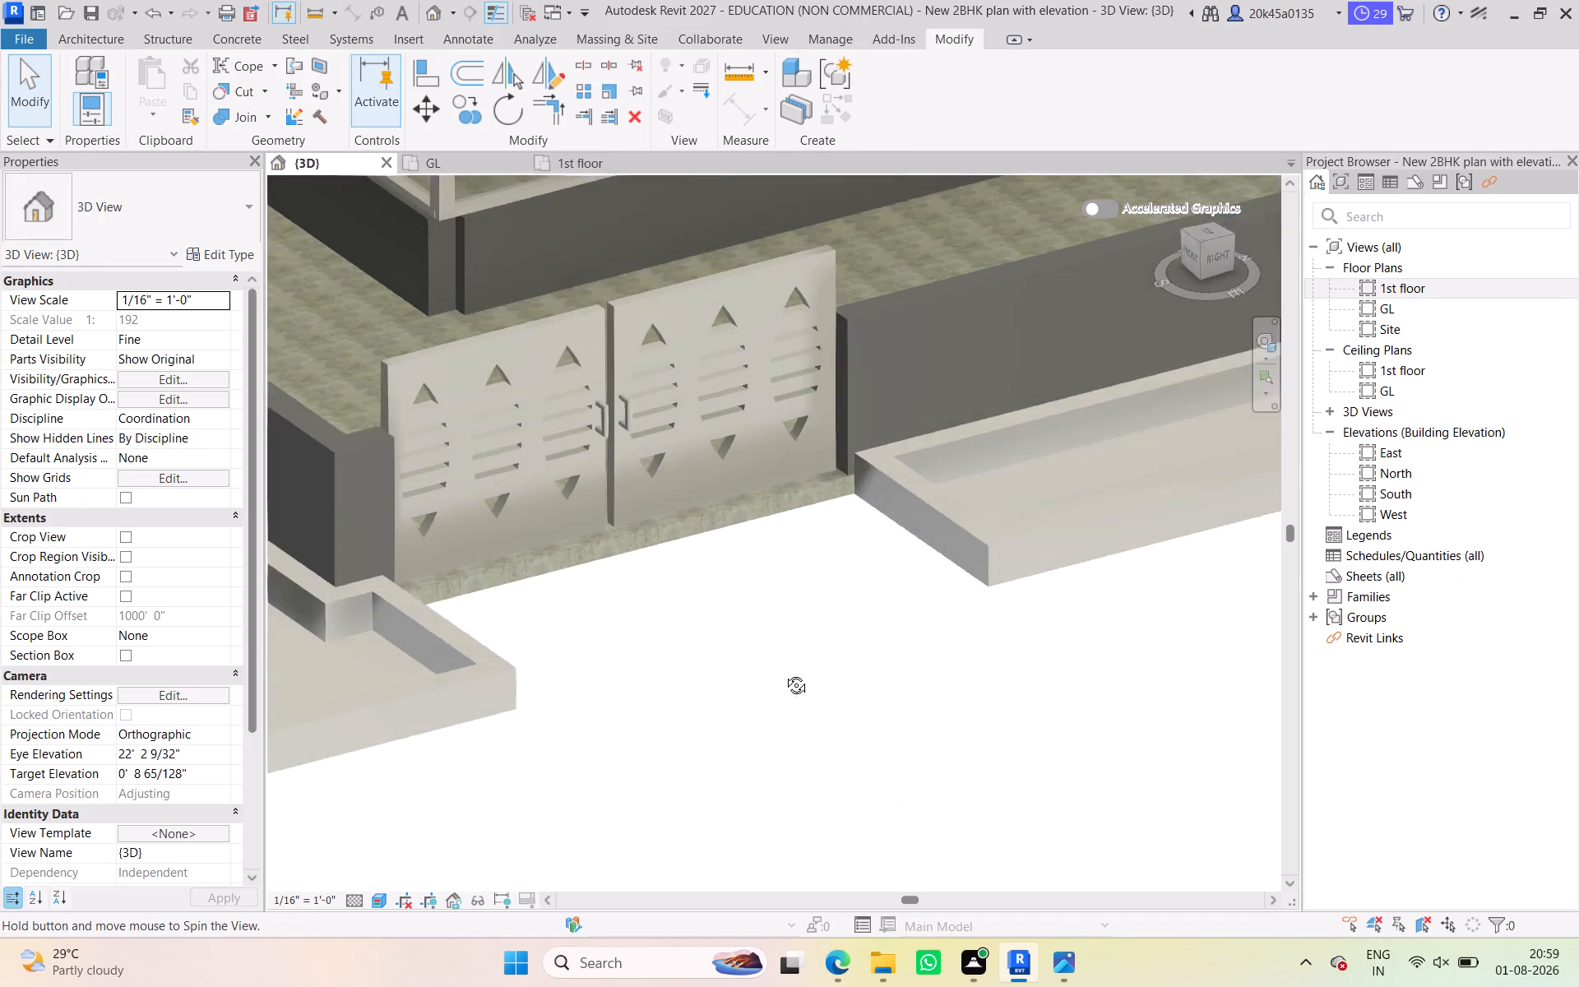
pyautogui.keyDown('shift'); pyautogui.moveTo(784, 673); pyautogui.dragTo(797, 677, button='middle'); pyautogui.keyUp('shift')
pyautogui.scroll(-3, 795, 679)
pyautogui.moveTo(781, 662); pyautogui.dragTo(859, 431, button='middle')
pyautogui.moveTo(919, 632); pyautogui.dragTo(920, 636, button='middle')
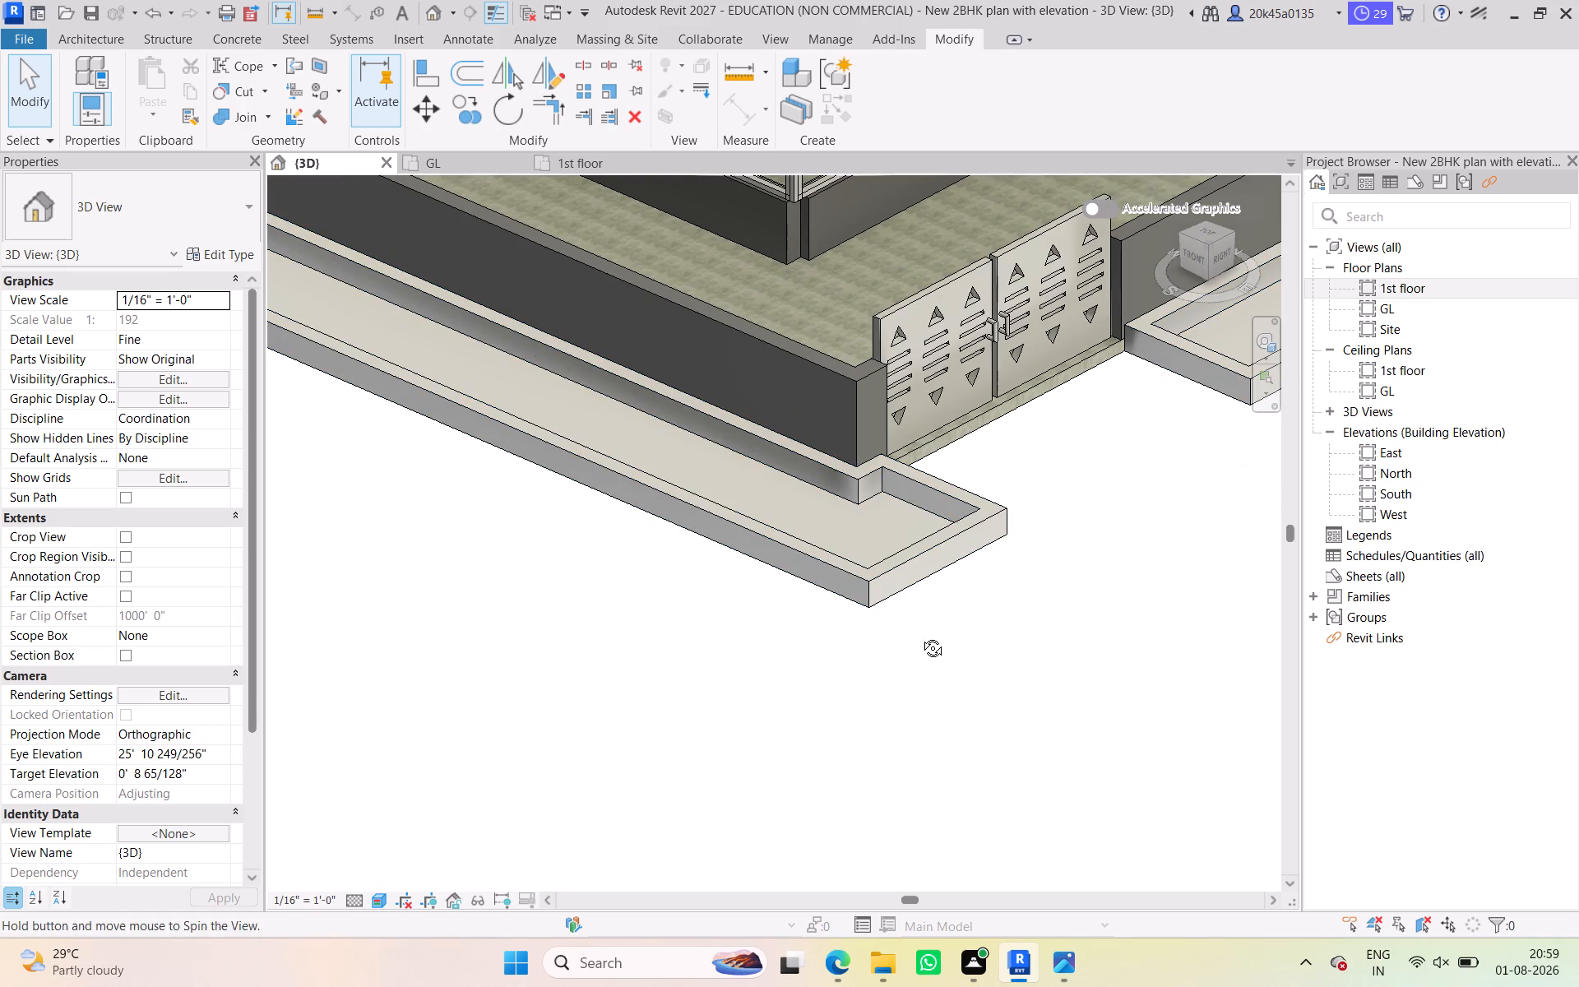
pyautogui.moveTo(920, 636); pyautogui.dragTo(920, 653, button='middle')
pyautogui.scroll(-4, 916, 652)
pyautogui.moveTo(901, 642); pyautogui.dragTo(856, 540, button='middle')
pyautogui.scroll(-3, 859, 566)
pyautogui.moveTo(864, 573); pyautogui.dragTo(873, 601, button='middle')
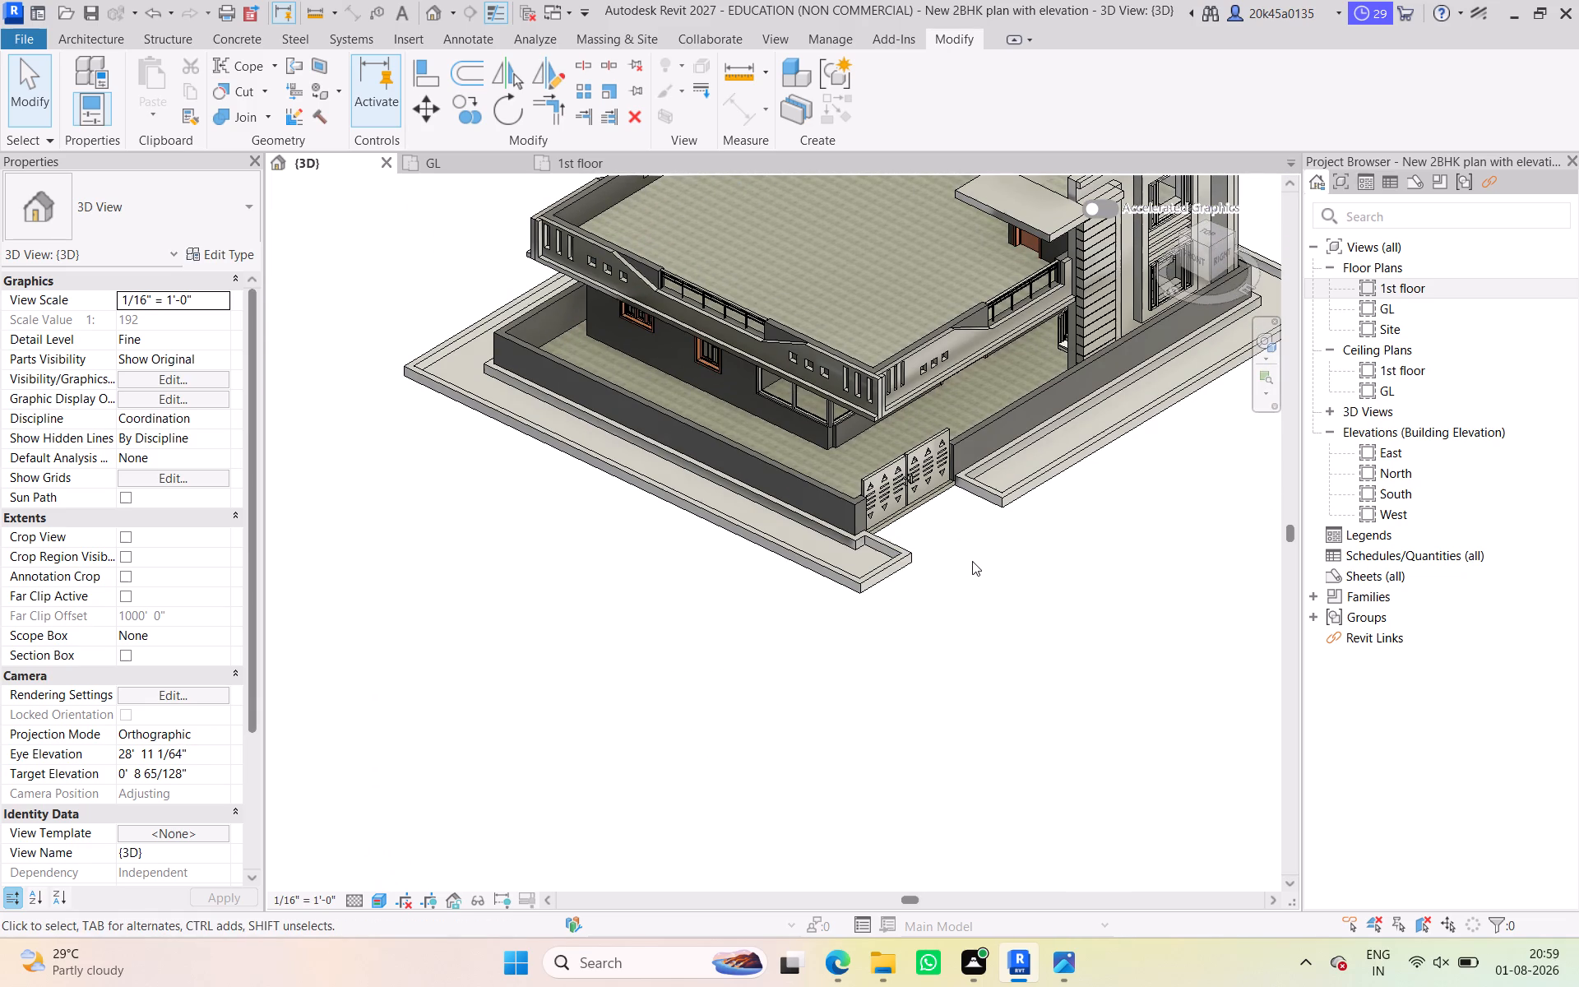
pyautogui.moveTo(947, 534); pyautogui.dragTo(928, 535, button='middle')
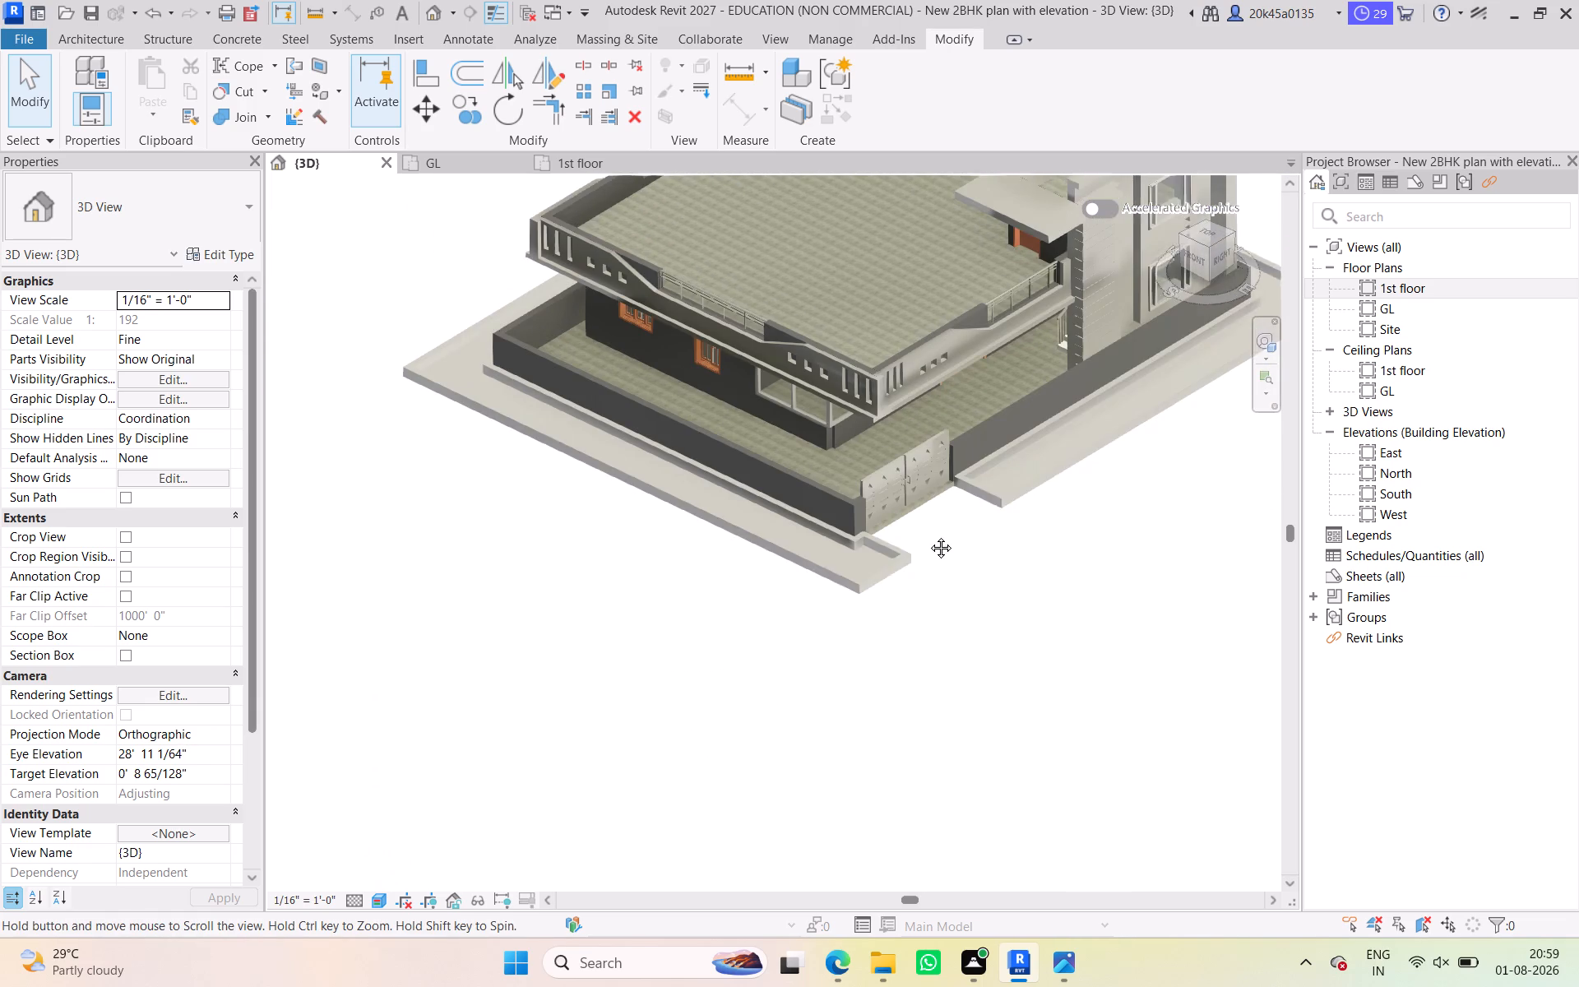
pyautogui.moveTo(928, 535); pyautogui.dragTo(900, 542, button='middle')
pyautogui.keyDown('shift'); pyautogui.moveTo(1126, 602); pyautogui.dragTo(1025, 623, button='middle'); pyautogui.keyUp('shift')
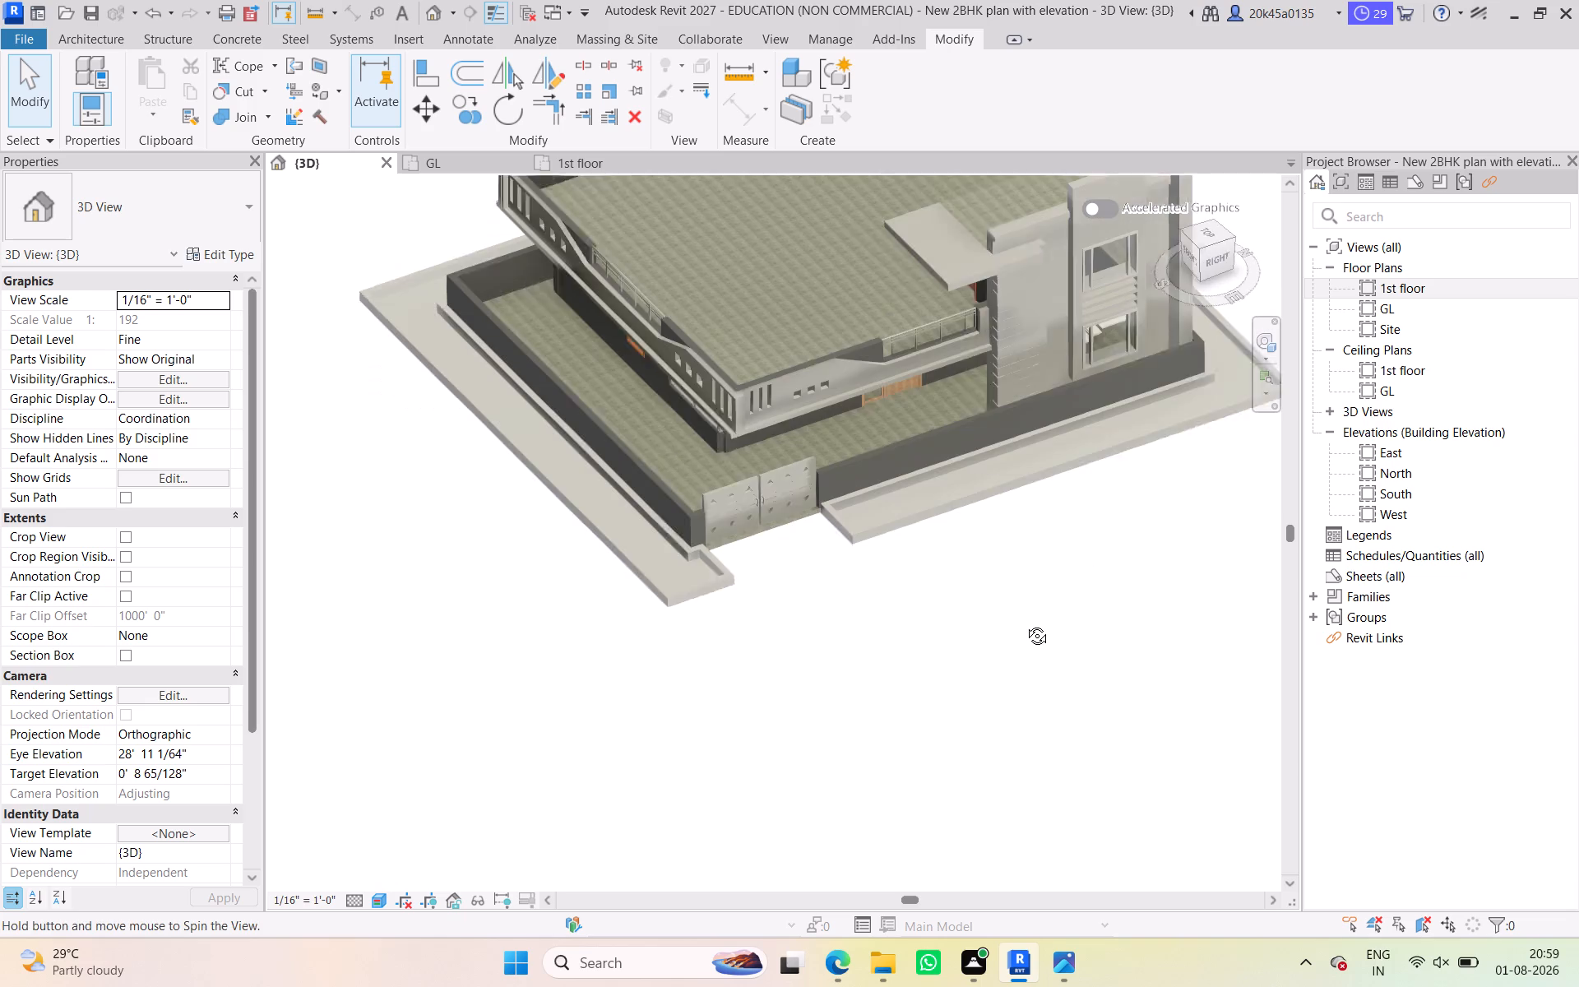
pyautogui.keyDown('shift'); pyautogui.moveTo(1025, 623); pyautogui.dragTo(1017, 620, button='middle'); pyautogui.keyUp('shift')
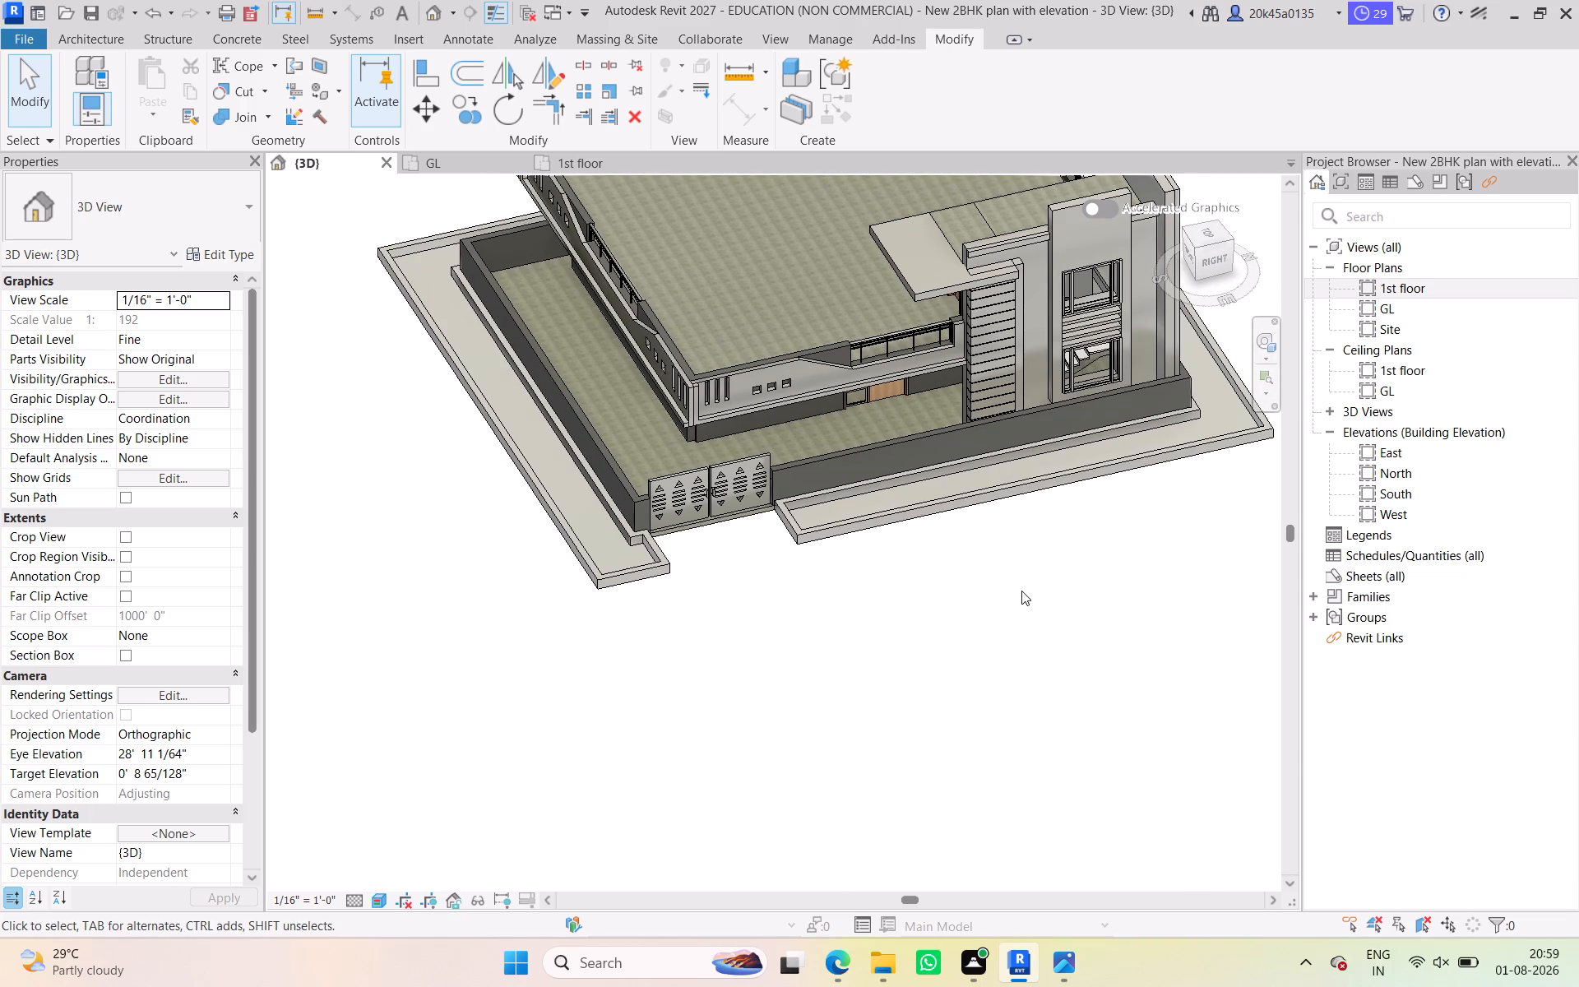
pyautogui.click(631, 562)
pyautogui.click(646, 636)
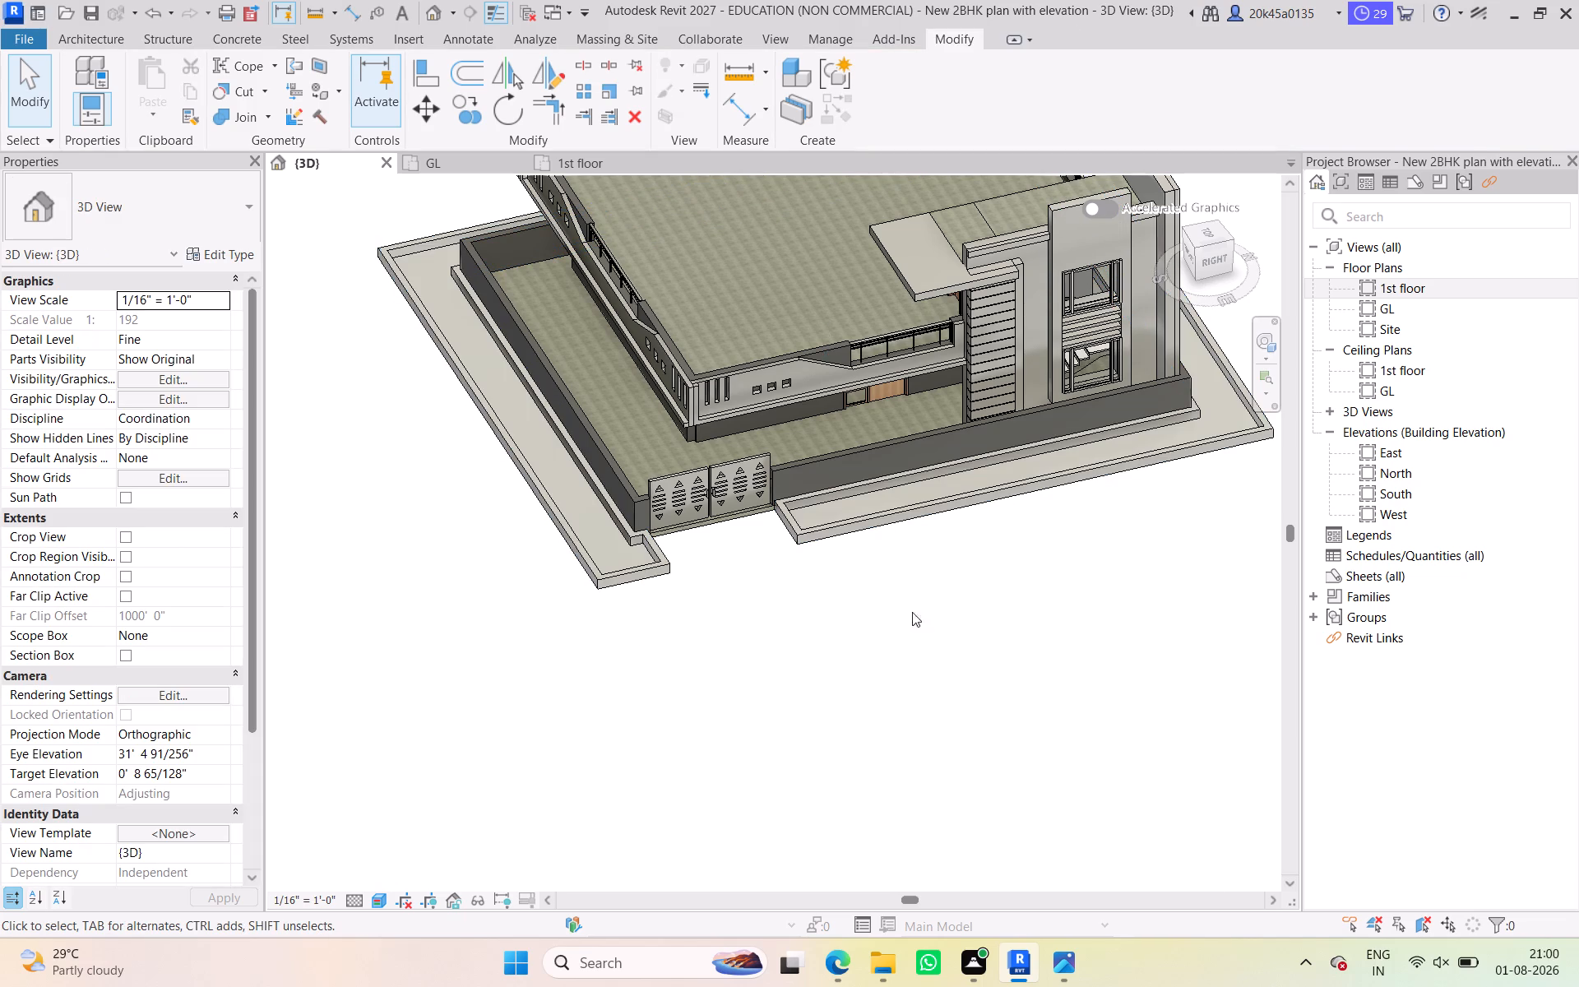
# Examine the surround's height and recess depth along the rear, tower and gate corners of the compound wall.
pyautogui.keyDown('shift'); pyautogui.moveTo(906, 629); pyautogui.dragTo(549, 614, button='middle'); pyautogui.keyUp('shift')
pyautogui.scroll(5, 654, 568)
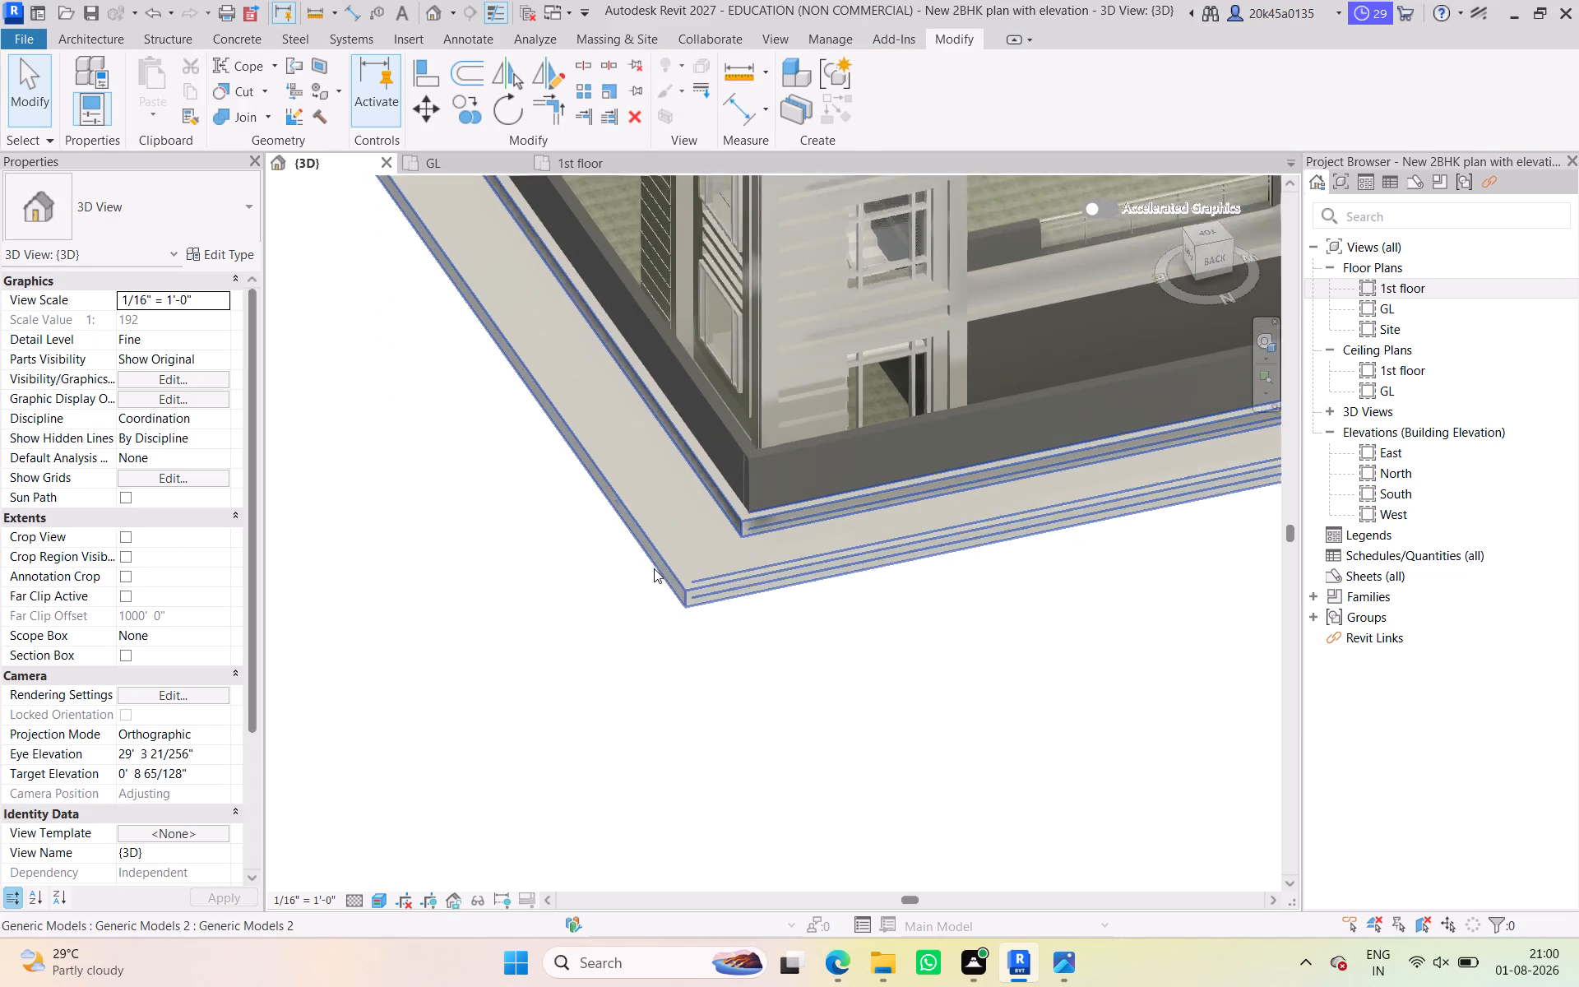
pyautogui.moveTo(654, 568); pyautogui.dragTo(667, 597, button='middle')
pyautogui.scroll(-5, 667, 599)
pyautogui.moveTo(667, 600); pyautogui.dragTo(674, 558, button='middle')
pyautogui.keyDown('shift'); pyautogui.moveTo(668, 573); pyautogui.dragTo(683, 605, button='middle'); pyautogui.keyUp('shift')
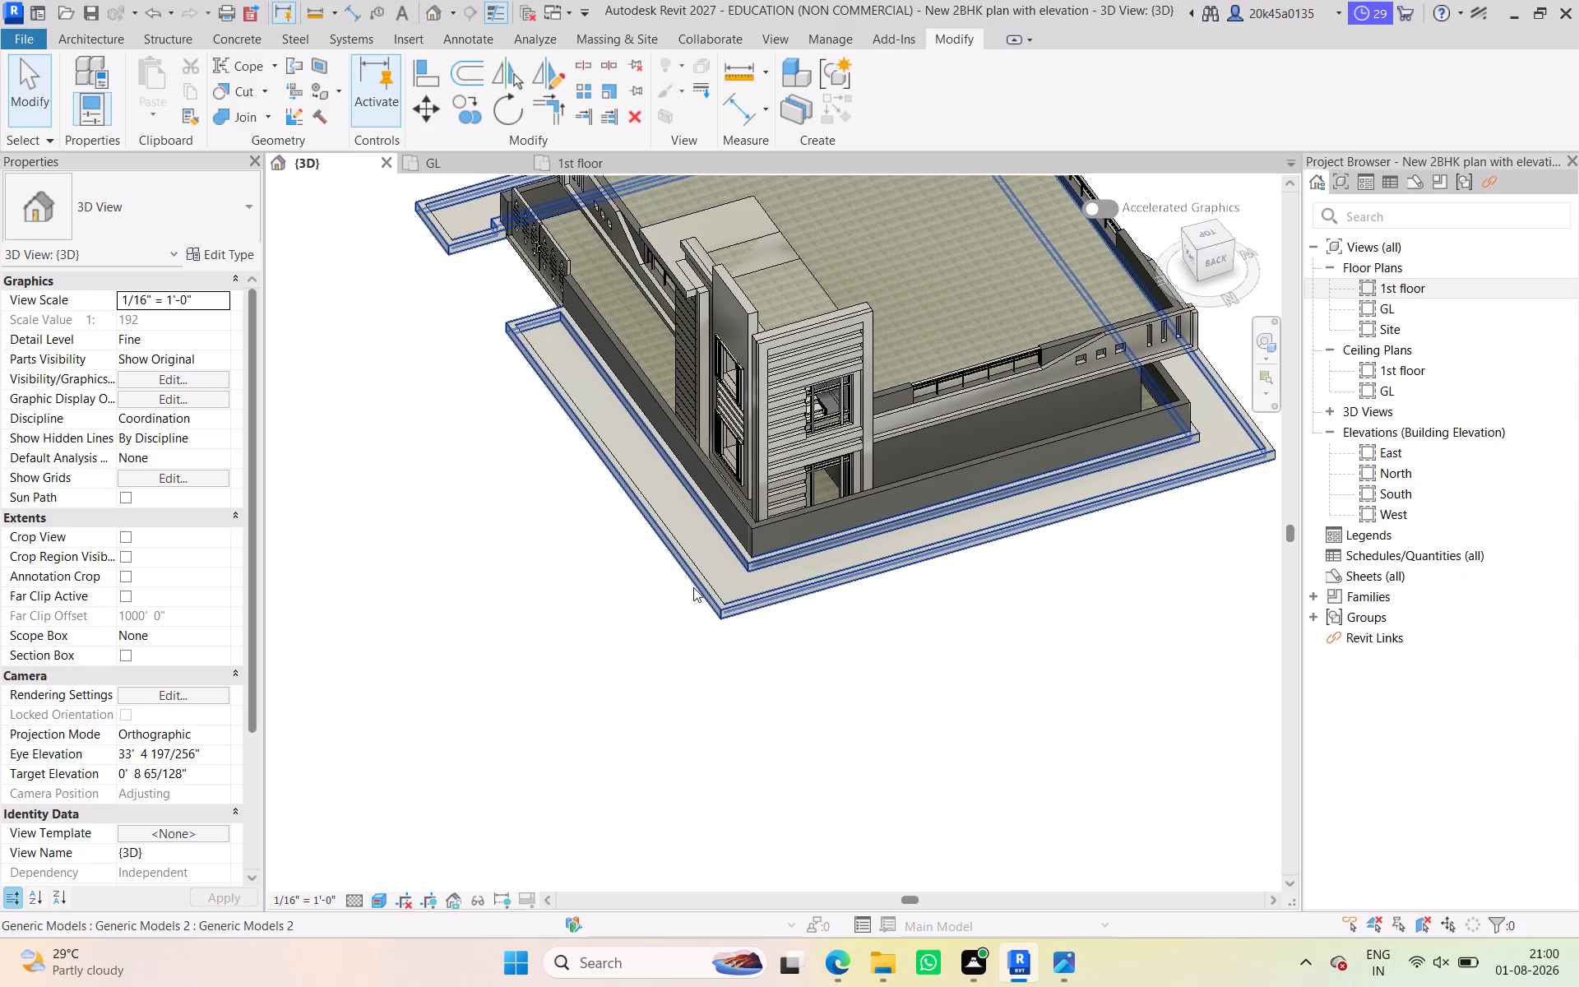
pyautogui.keyDown('shift'); pyautogui.moveTo(693, 587); pyautogui.dragTo(1084, 456, button='middle'); pyautogui.keyUp('shift')
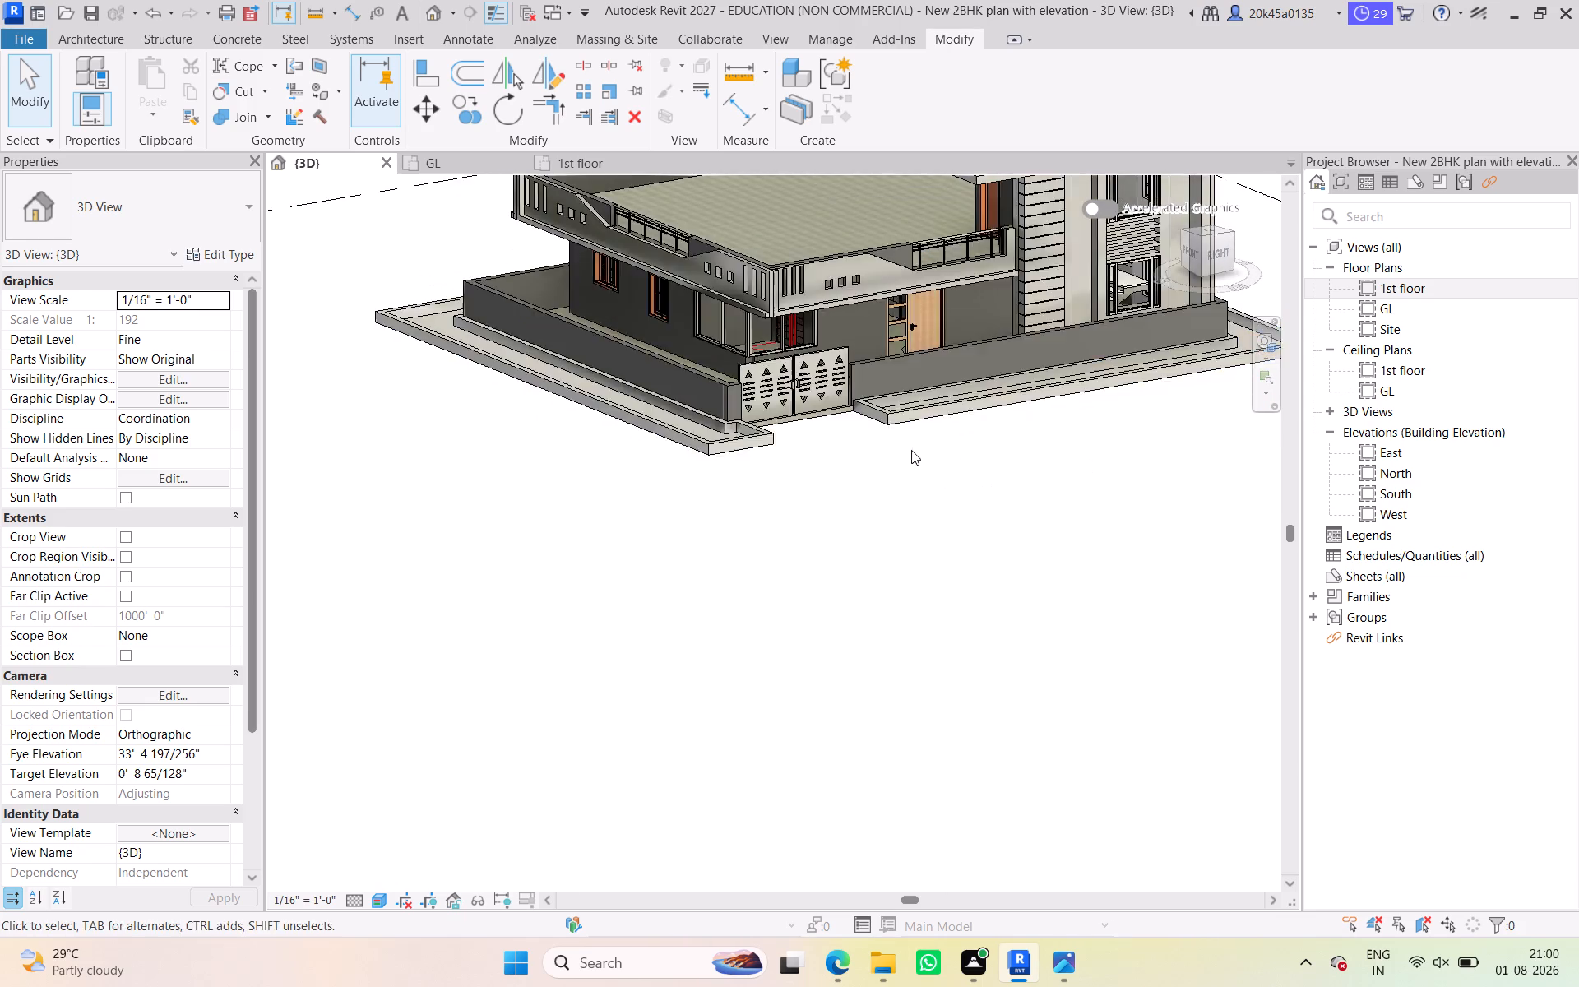
pyautogui.scroll(4, 909, 447)
pyautogui.moveTo(906, 448); pyautogui.dragTo(922, 514, button='middle')
pyautogui.scroll(2, 893, 504)
pyautogui.moveTo(890, 507); pyautogui.dragTo(897, 549, button='middle')
pyautogui.scroll(-4, 893, 545)
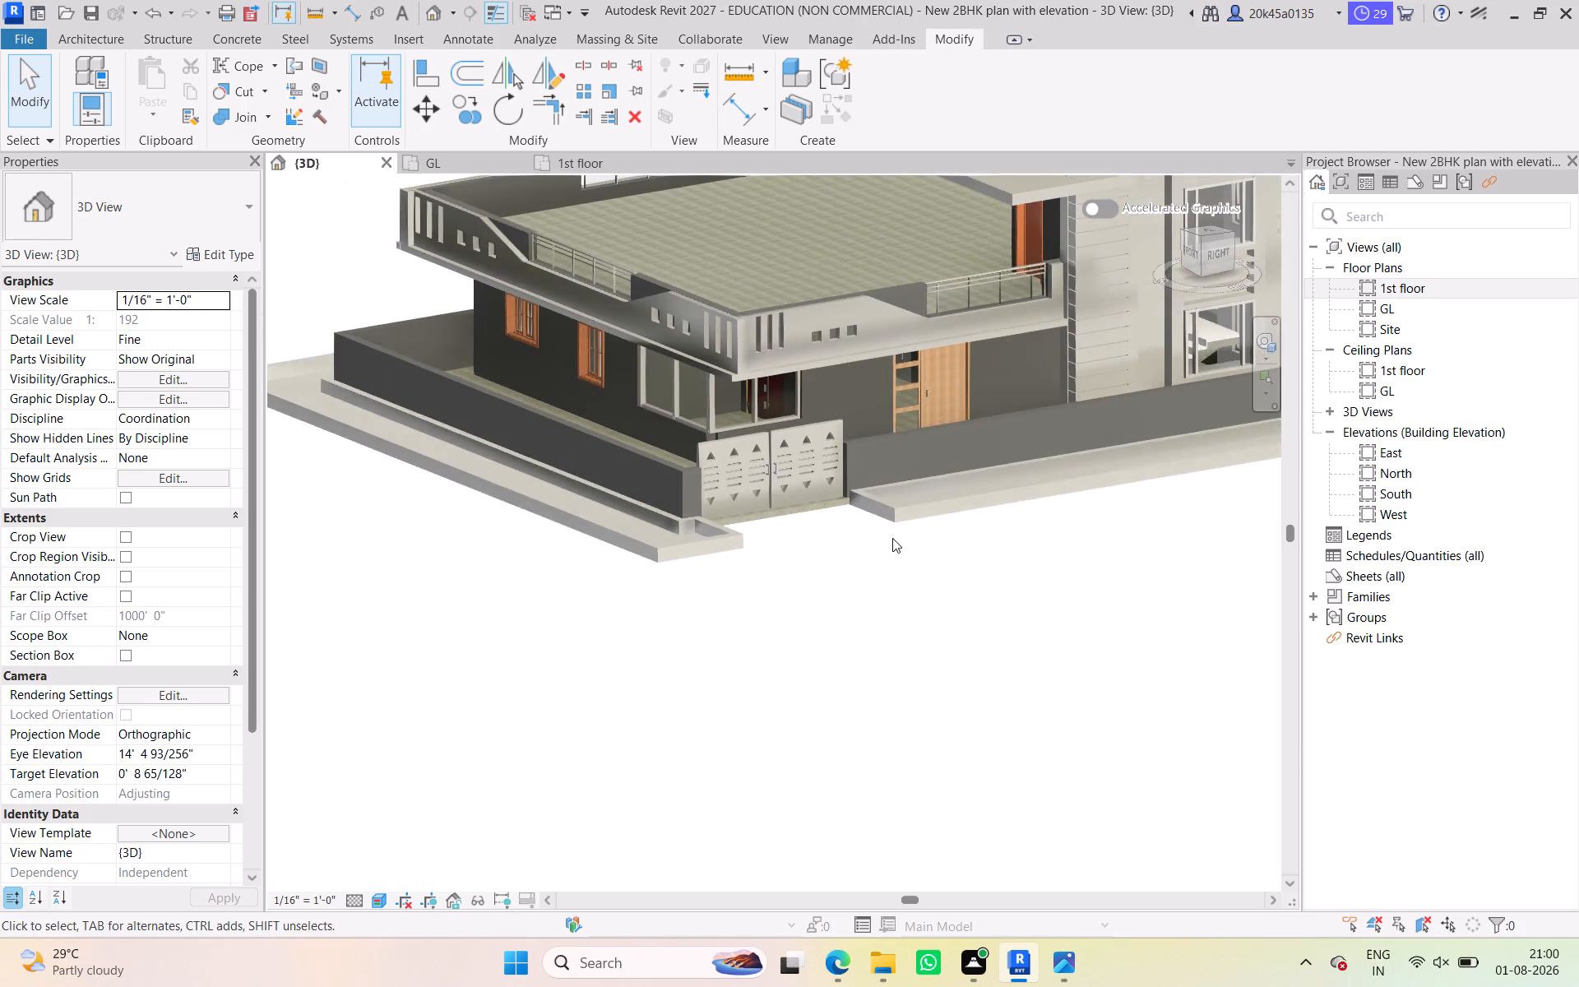
pyautogui.keyDown('shift'); pyautogui.moveTo(960, 521); pyautogui.dragTo(618, 540, button='middle'); pyautogui.keyUp('shift')
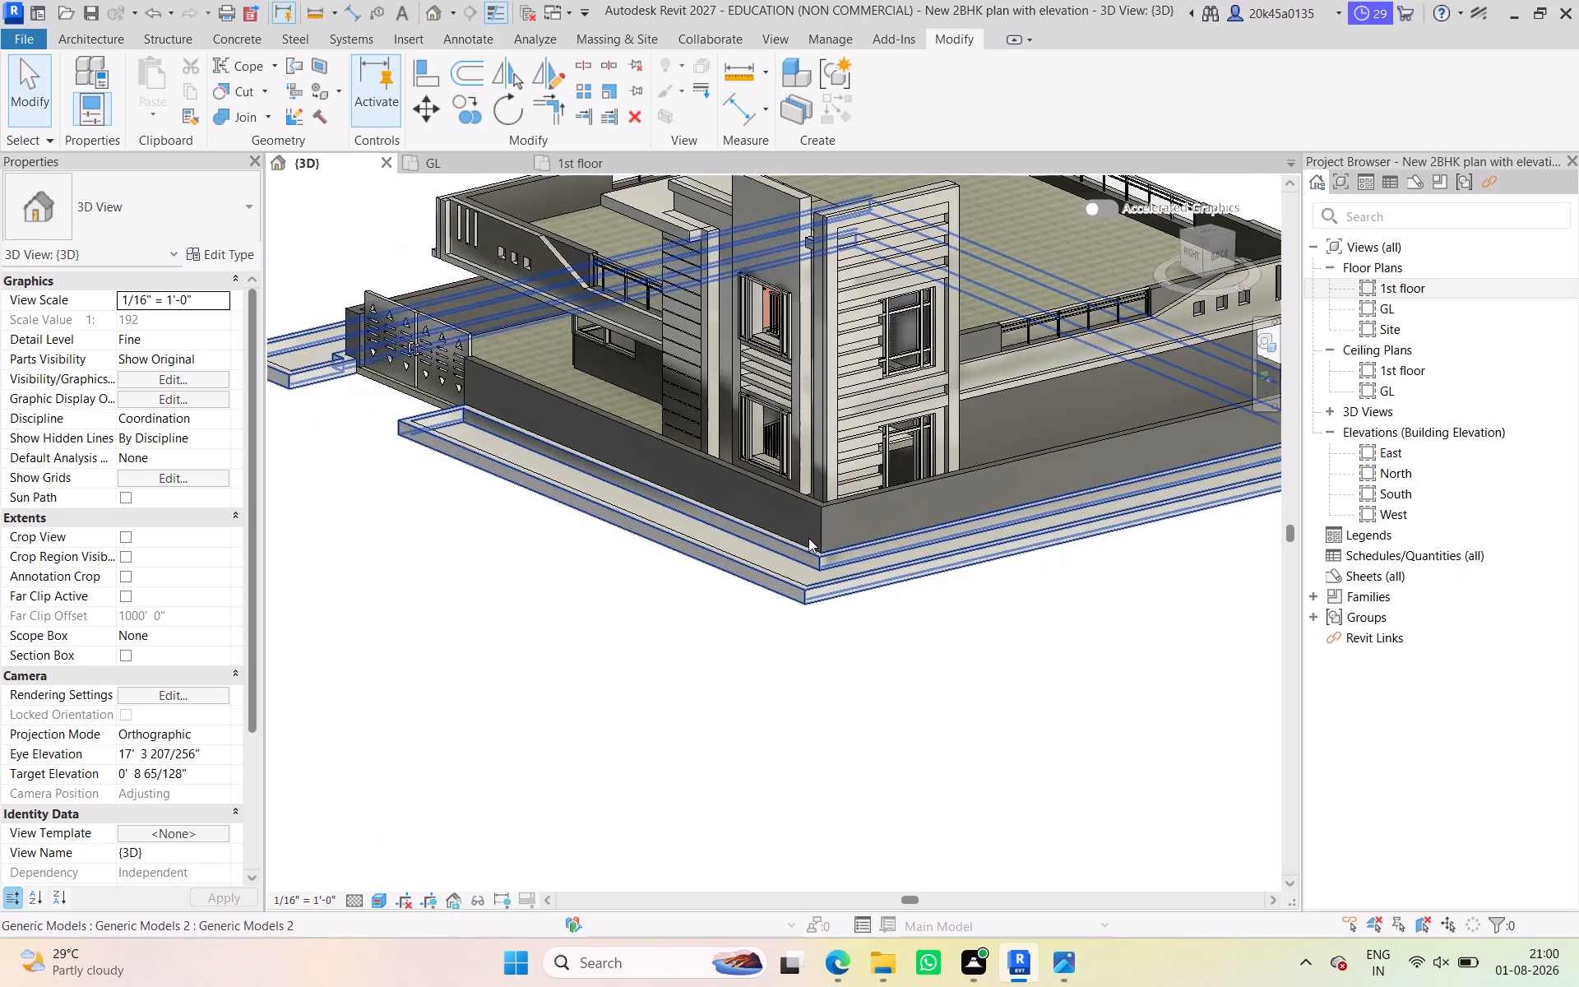
pyautogui.scroll(5, 814, 535)
pyautogui.scroll(-8, 814, 535)
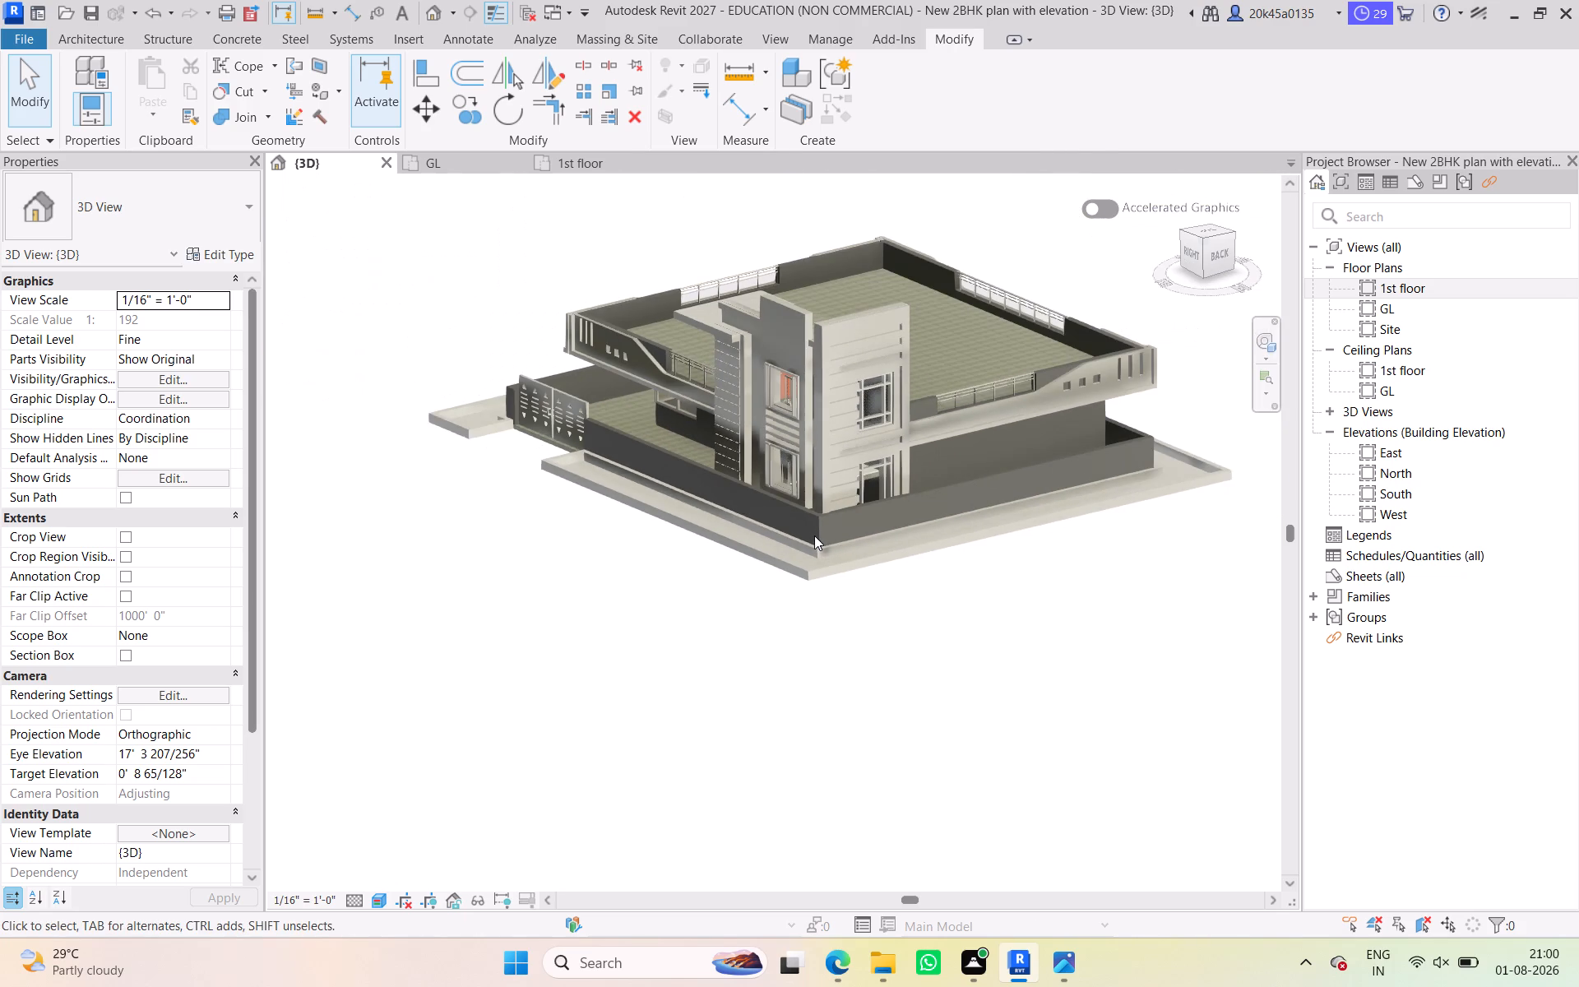
pyautogui.moveTo(814, 535); pyautogui.dragTo(808, 480, button='middle')
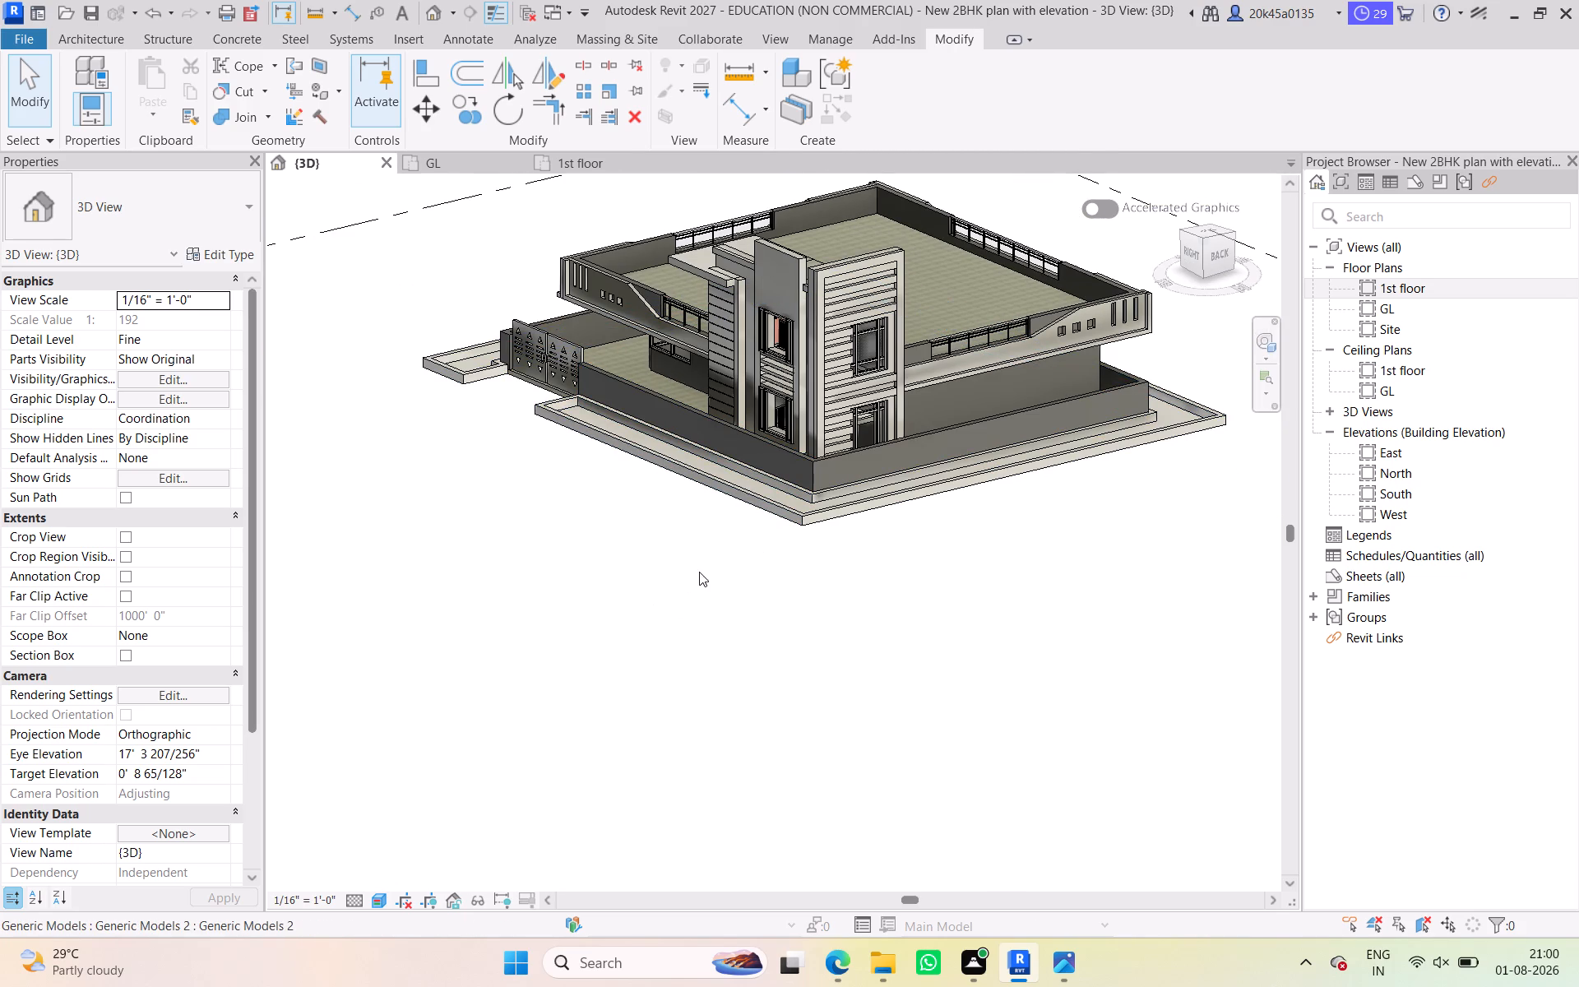
pyautogui.keyDown('shift'); pyautogui.moveTo(695, 574); pyautogui.dragTo(1211, 644, button='middle'); pyautogui.keyUp('shift')
pyautogui.scroll(11, 918, 567)
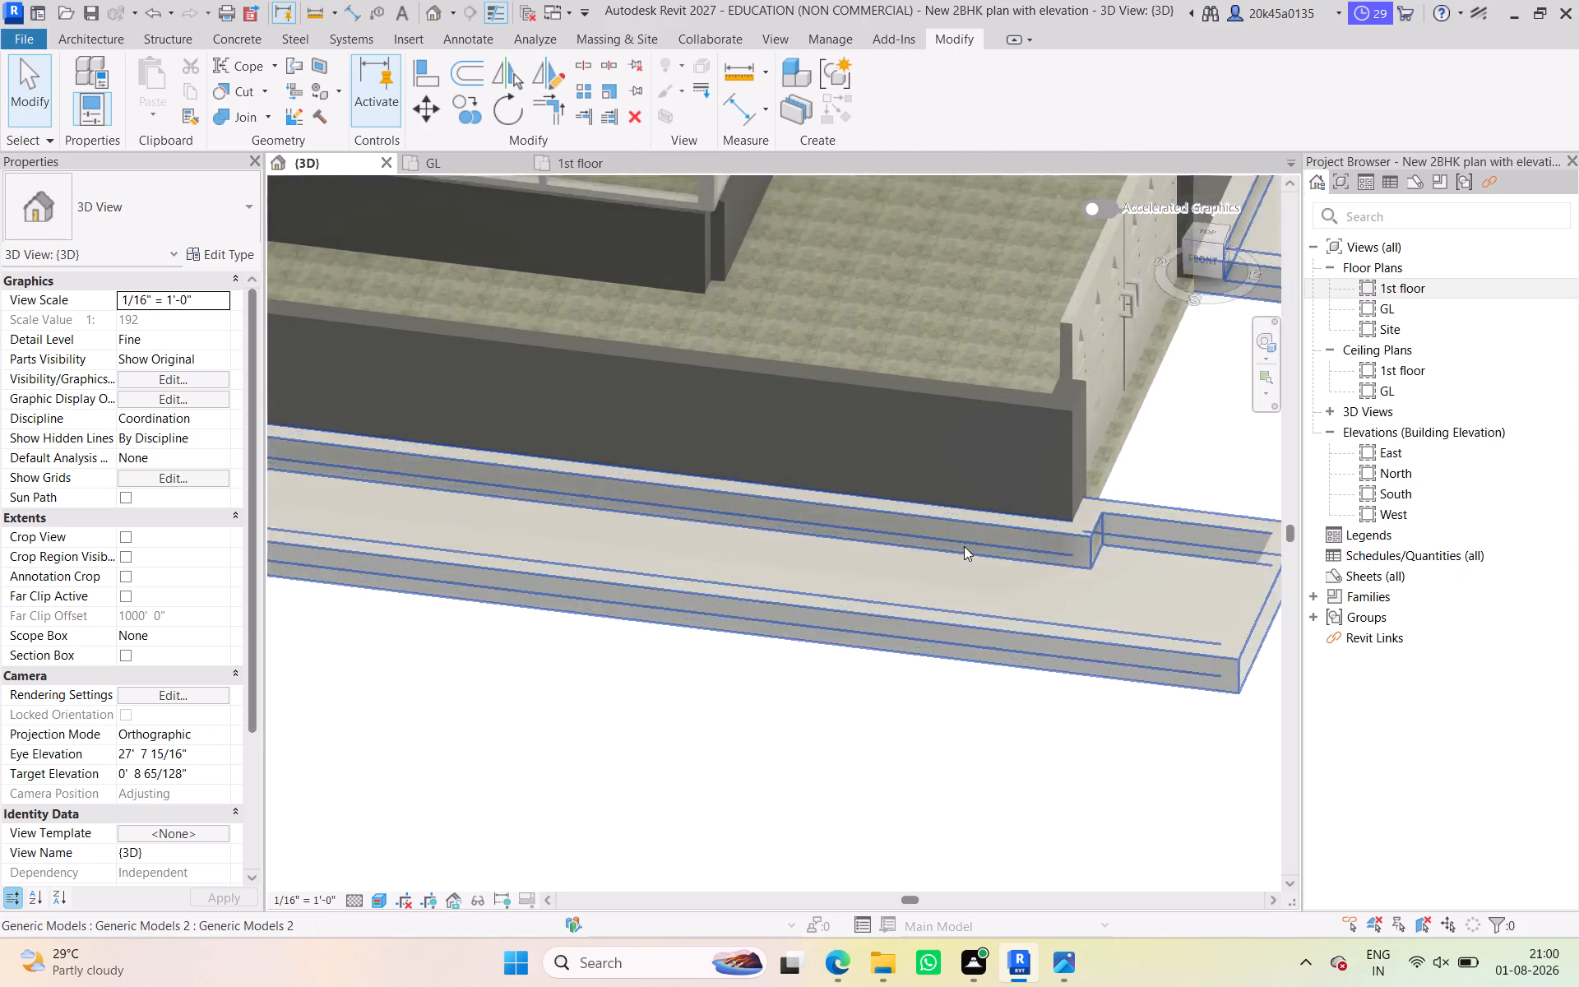
pyautogui.moveTo(965, 543); pyautogui.dragTo(764, 506, button='middle')
pyautogui.scroll(-4, 952, 539)
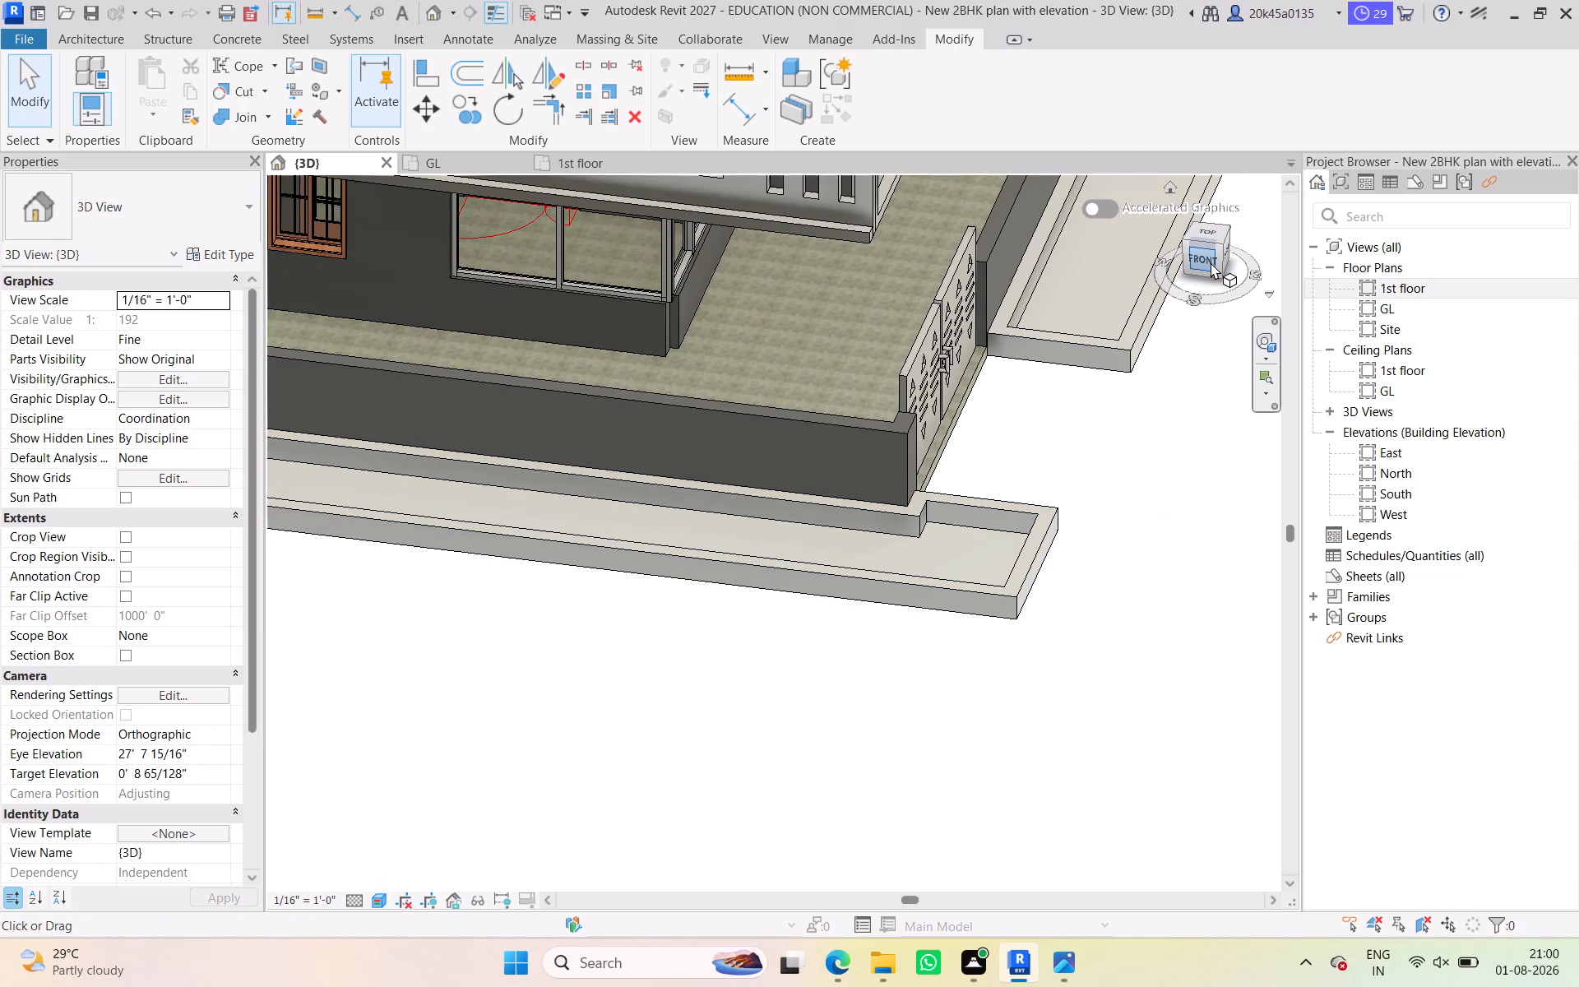
# In the front 3D view, stretch the in-place surround's recess bottom upward and its top face downward.
pyautogui.click(1195, 262)
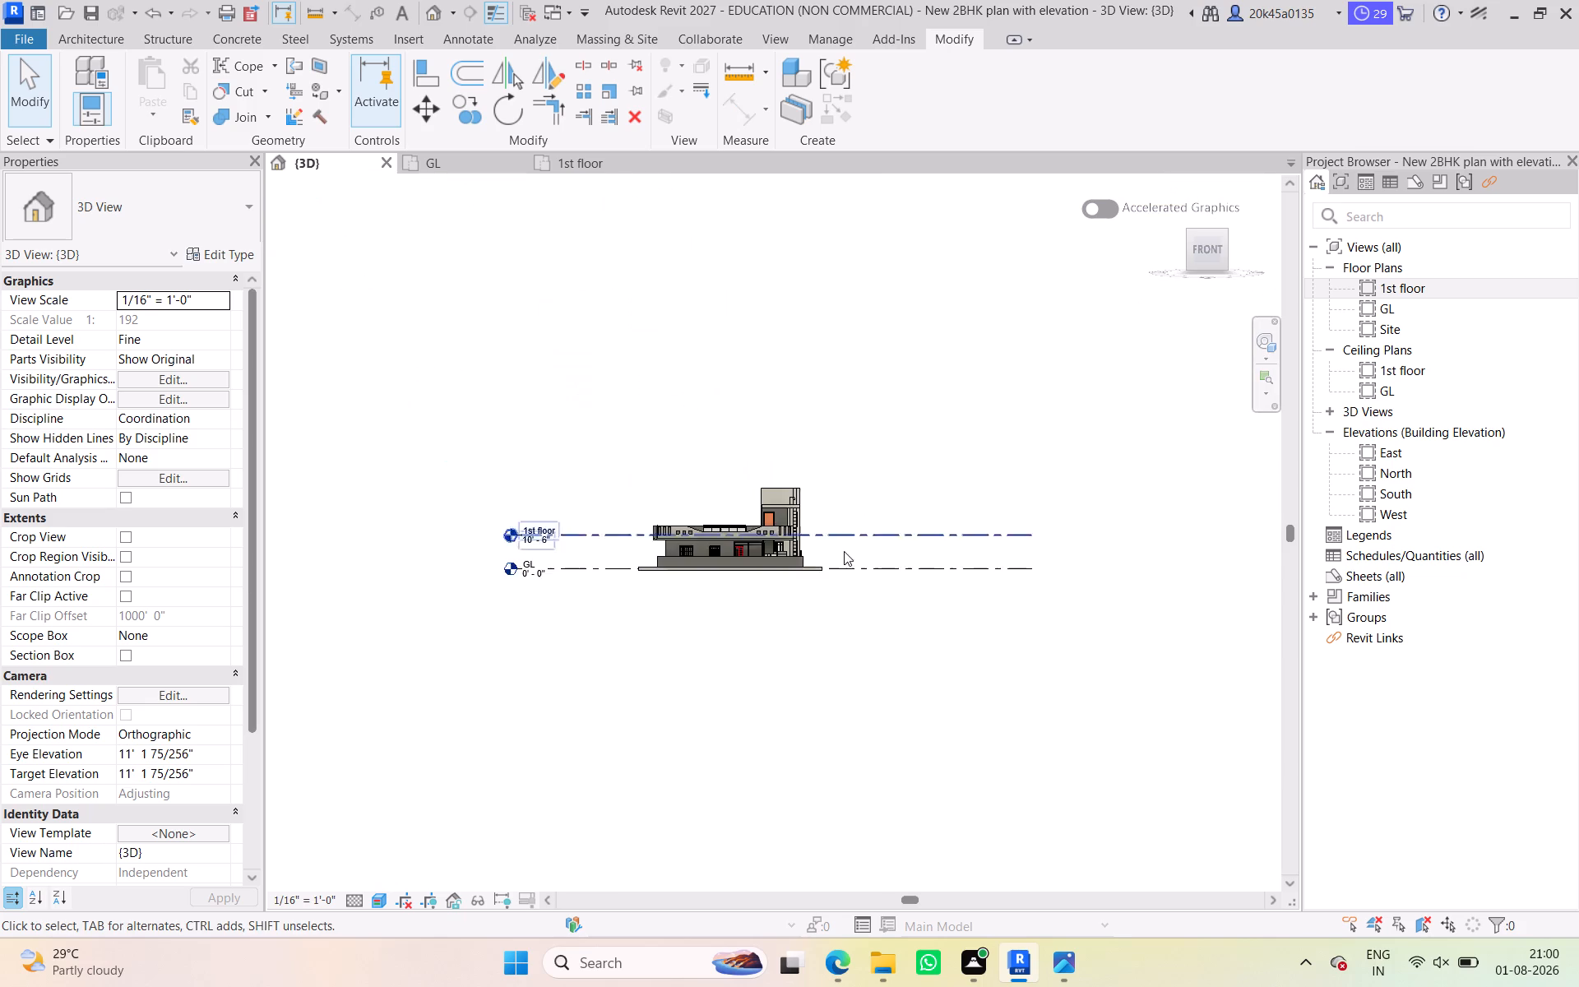
pyautogui.scroll(10, 817, 558)
pyautogui.scroll(6, 748, 559)
pyautogui.click(779, 615)
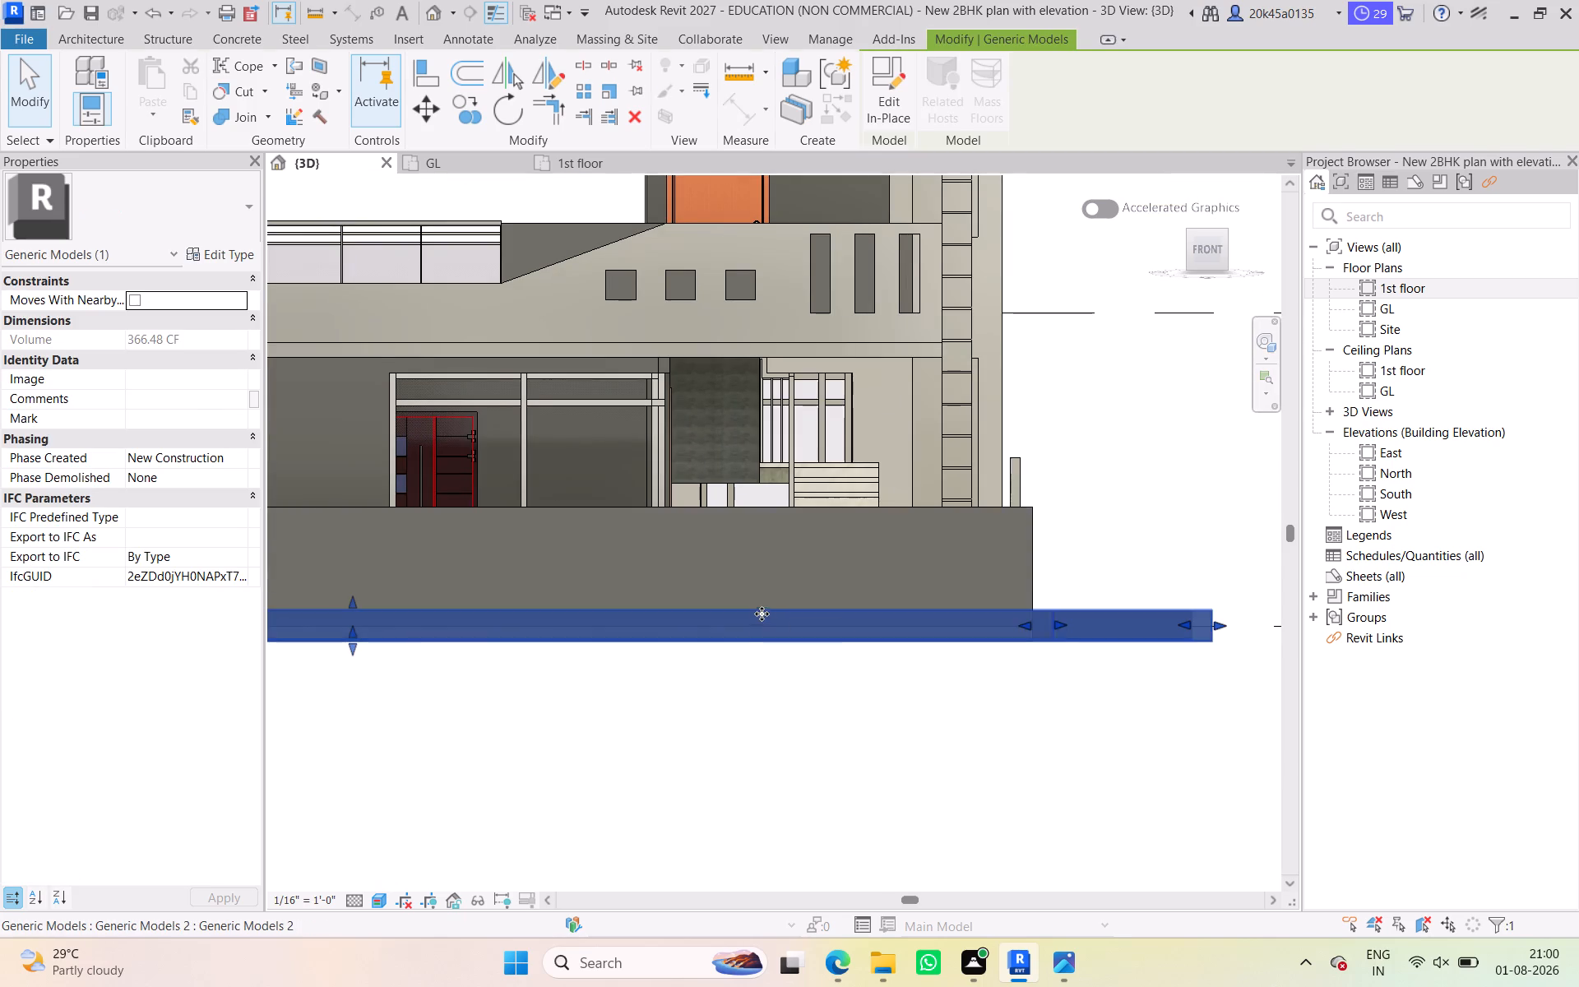
pyautogui.moveTo(1050, 574); pyautogui.dragTo(1200, 512, button='middle')
pyautogui.scroll(11, 465, 569)
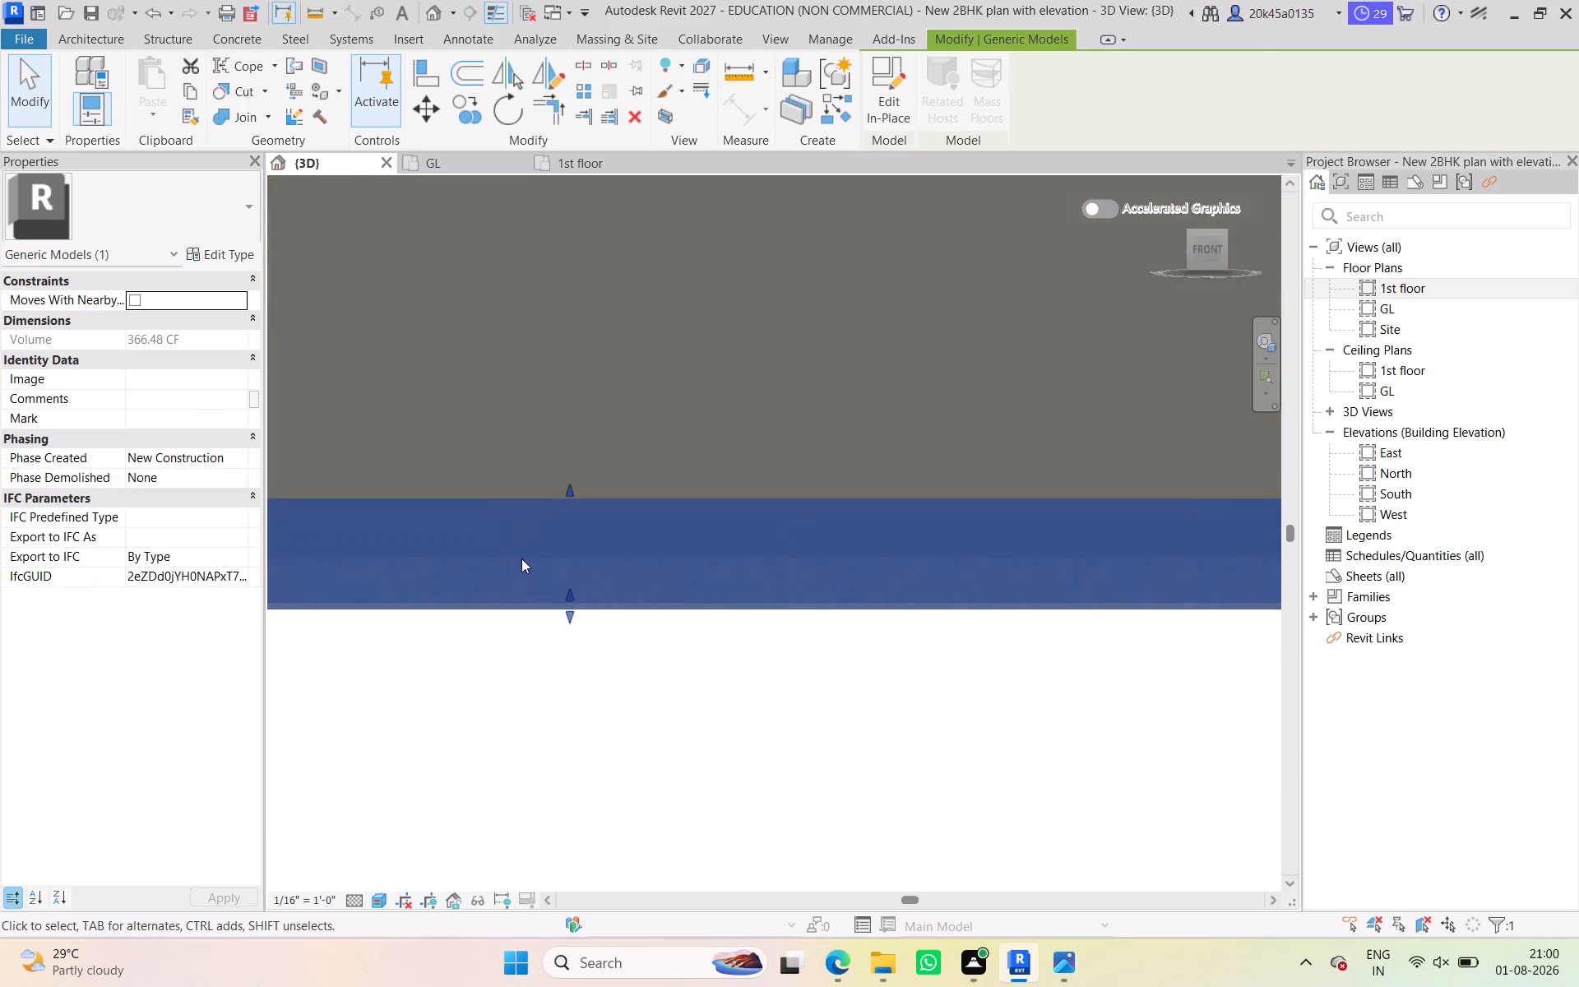
pyautogui.scroll(2, 521, 558)
pyautogui.moveTo(600, 624); pyautogui.dragTo(600, 586)
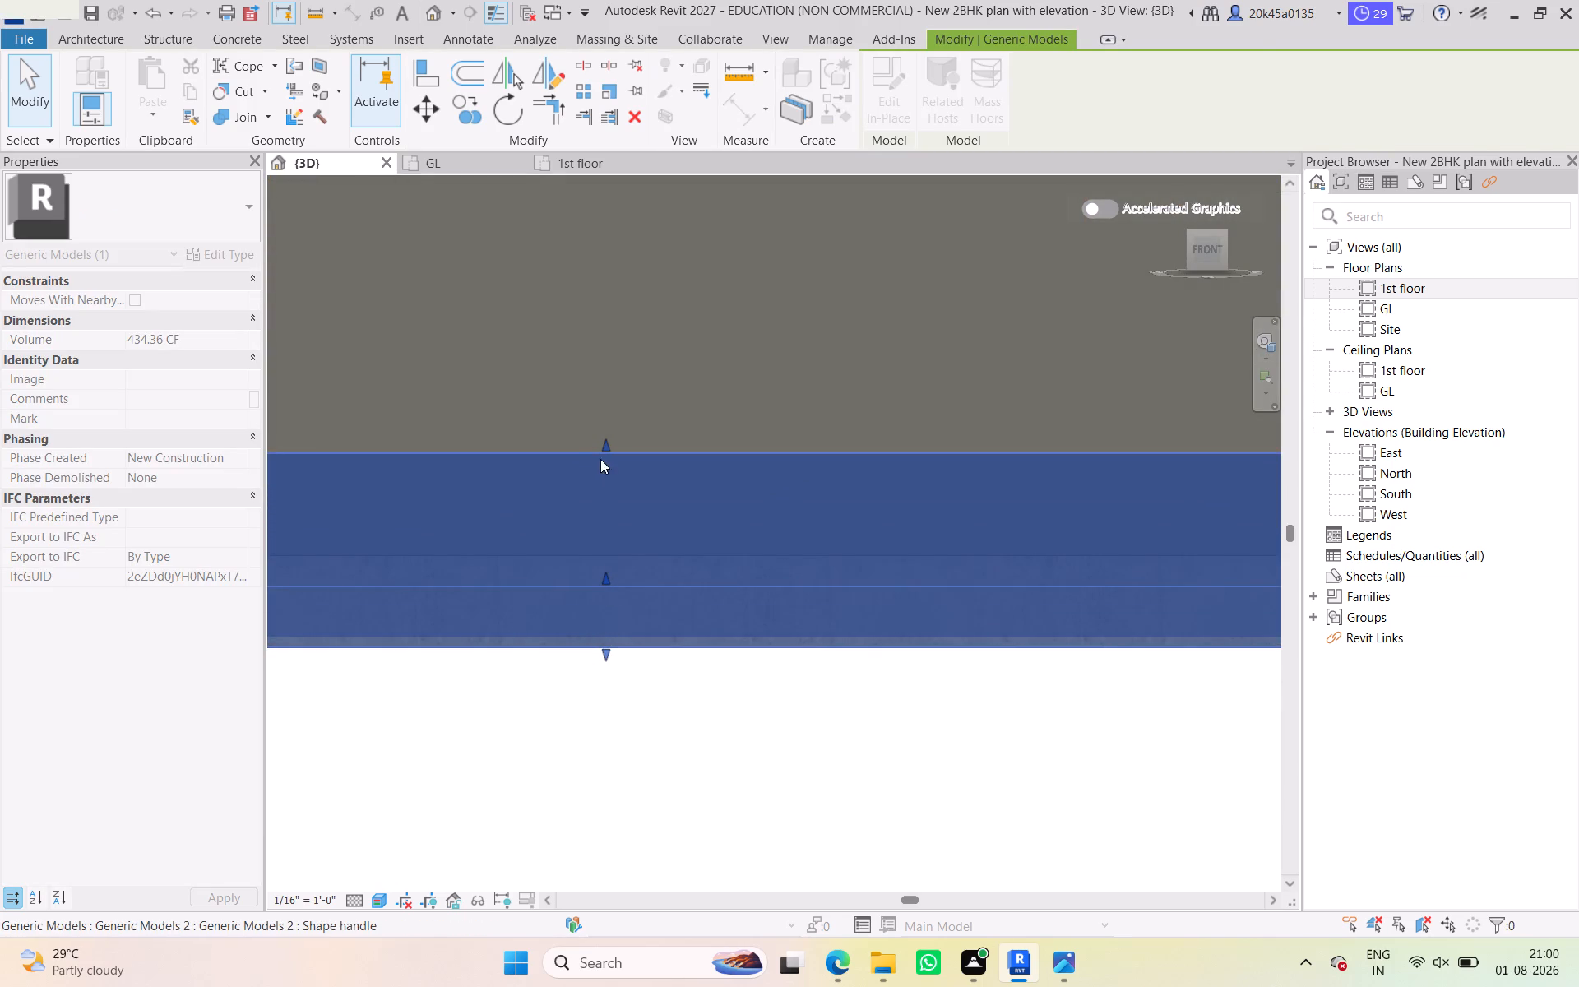
pyautogui.moveTo(603, 445); pyautogui.dragTo(606, 503)
# Raise the surround's recess bottom further, and stretch its top face down toward the base of the compound wall.
pyautogui.moveTo(606, 629); pyautogui.dragTo(609, 608)
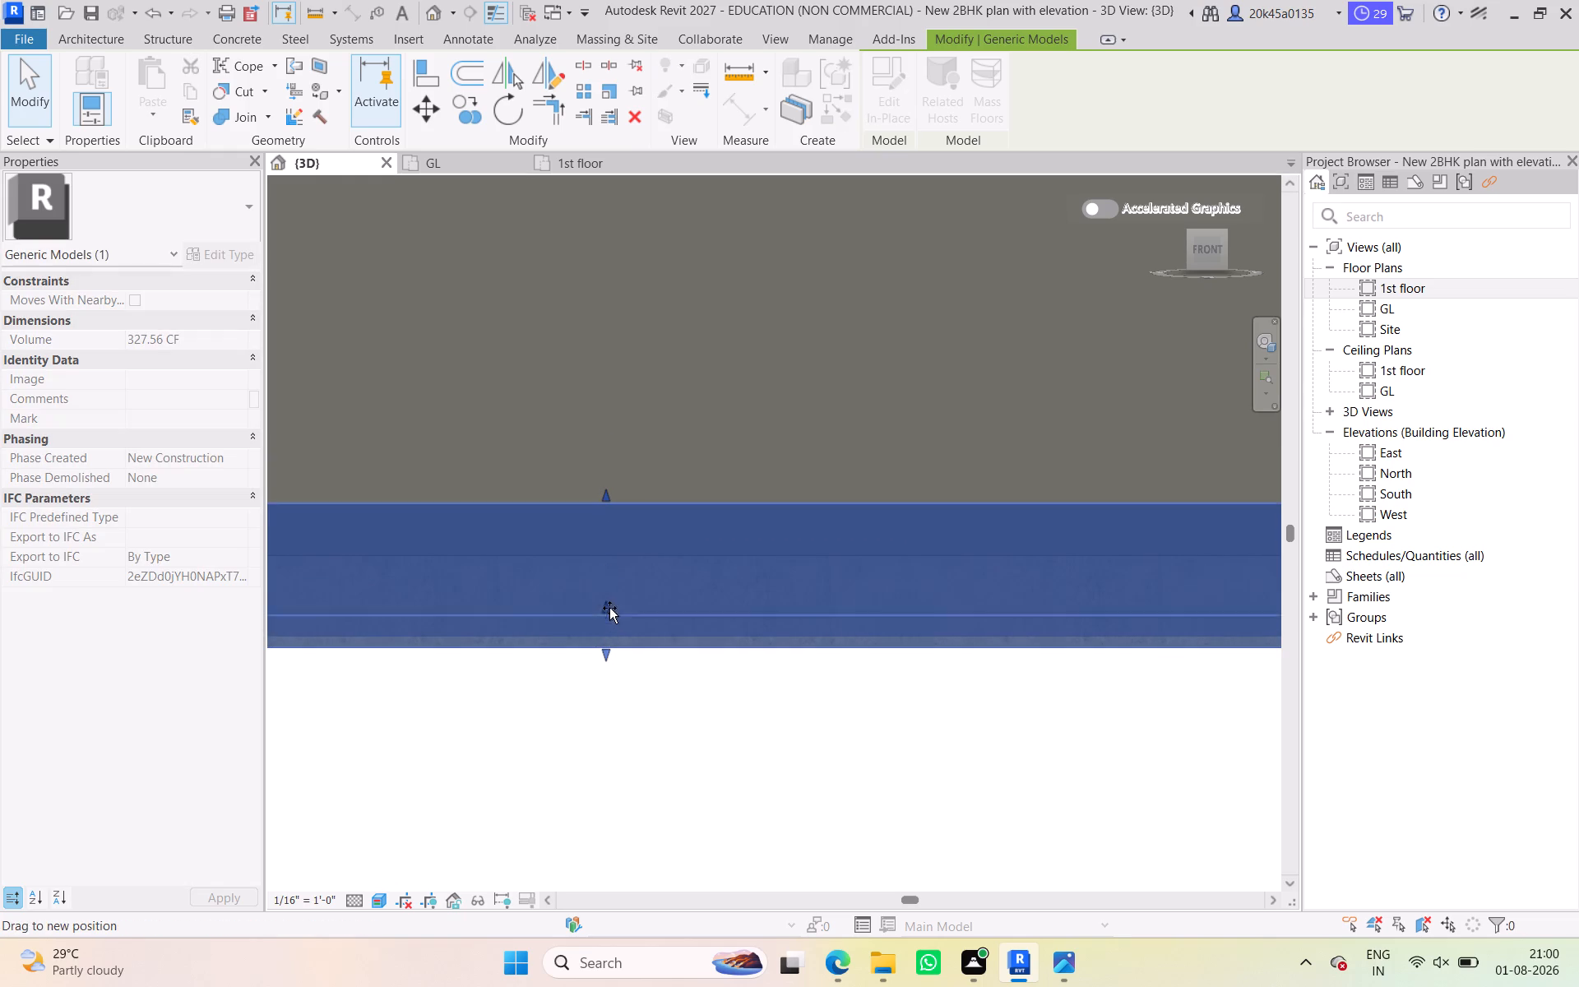
pyautogui.moveTo(609, 608); pyautogui.dragTo(609, 593)
pyautogui.moveTo(604, 494); pyautogui.dragTo(605, 526)
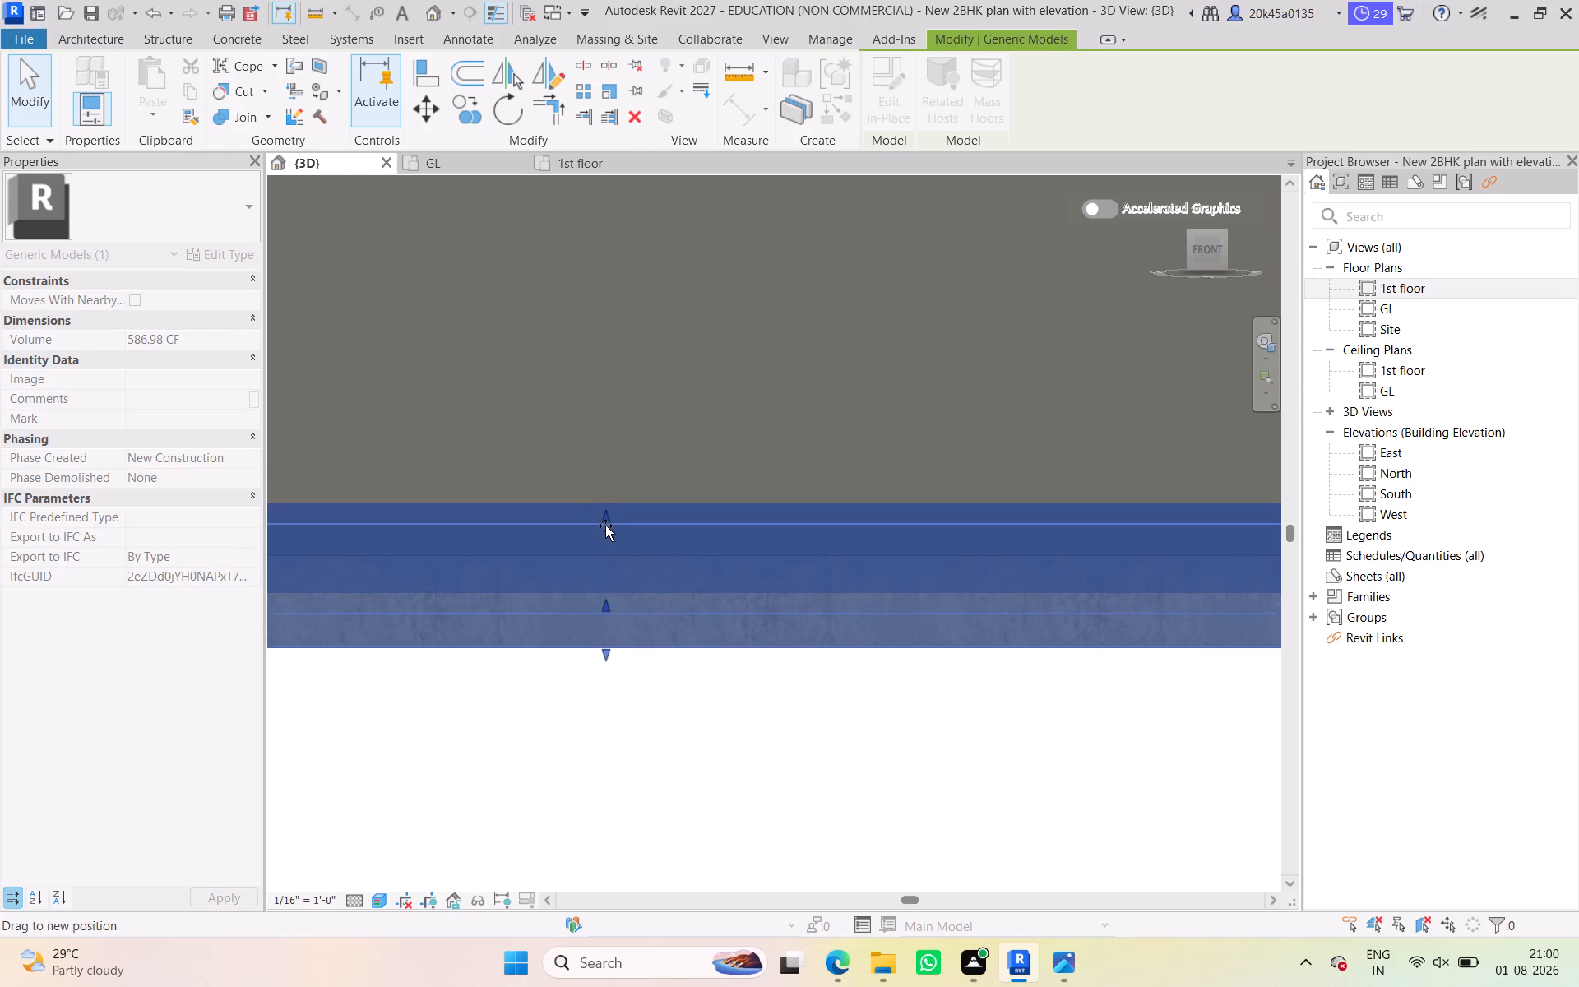
pyautogui.moveTo(605, 526); pyautogui.dragTo(606, 545)
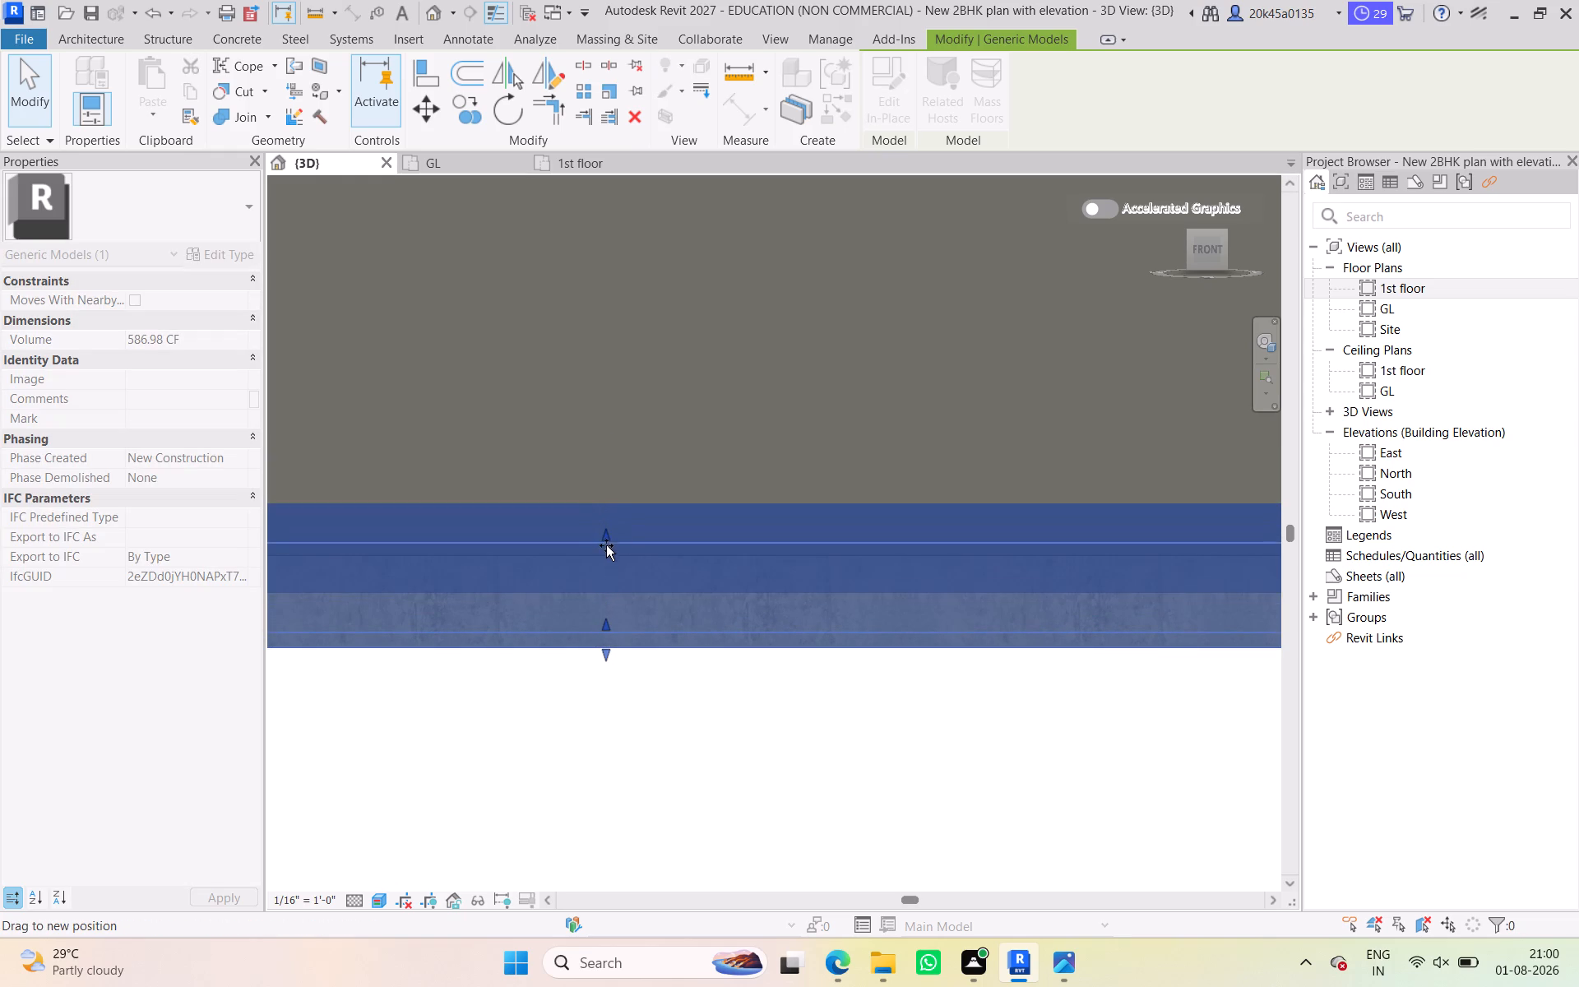
pyautogui.moveTo(606, 545); pyautogui.dragTo(609, 550)
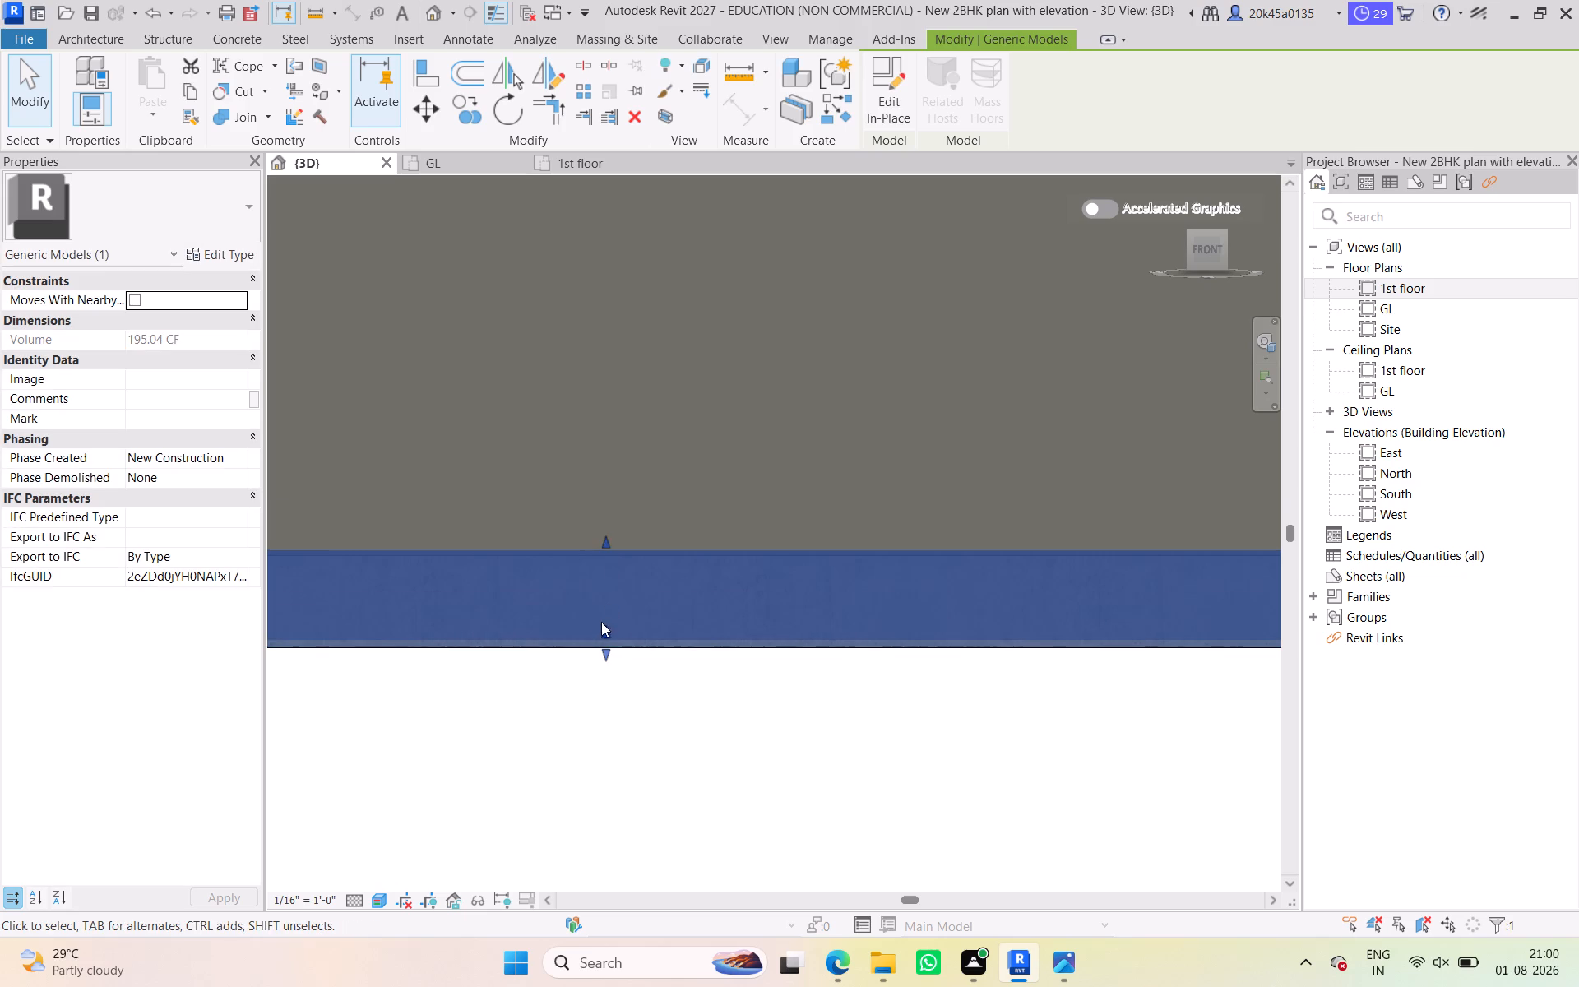
# Raise the surround's recess bottom off its underside, and stretch the top face slightly upward.
pyautogui.click(603, 627)
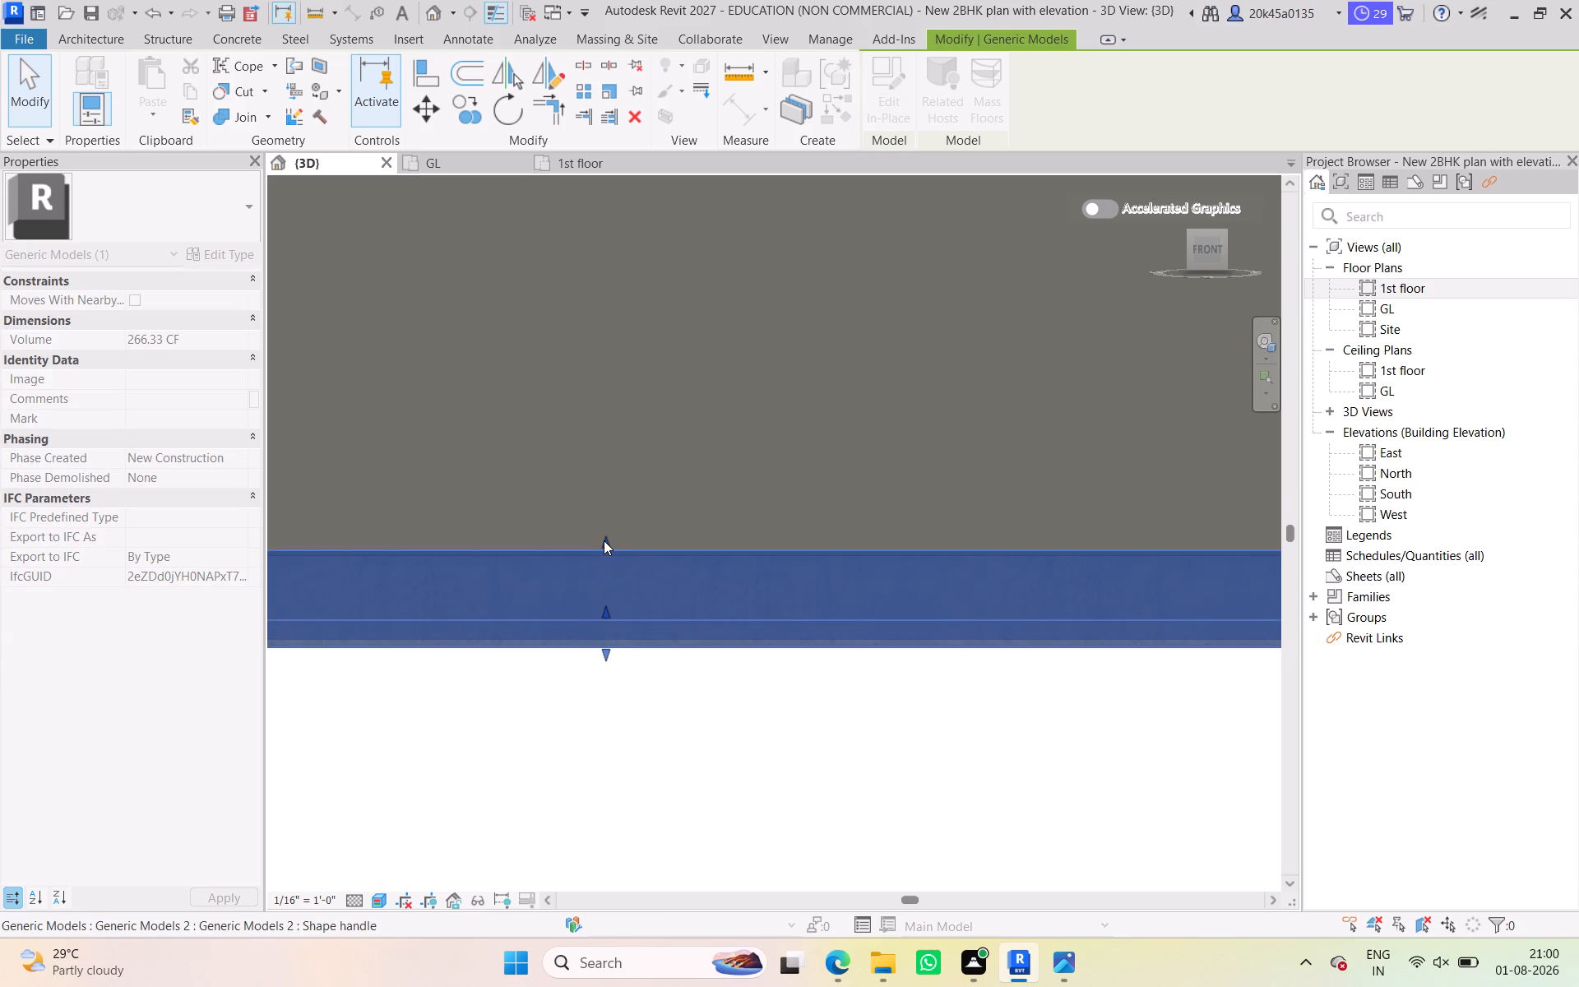
pyautogui.moveTo(604, 540); pyautogui.dragTo(604, 533)
pyautogui.click(502, 711)
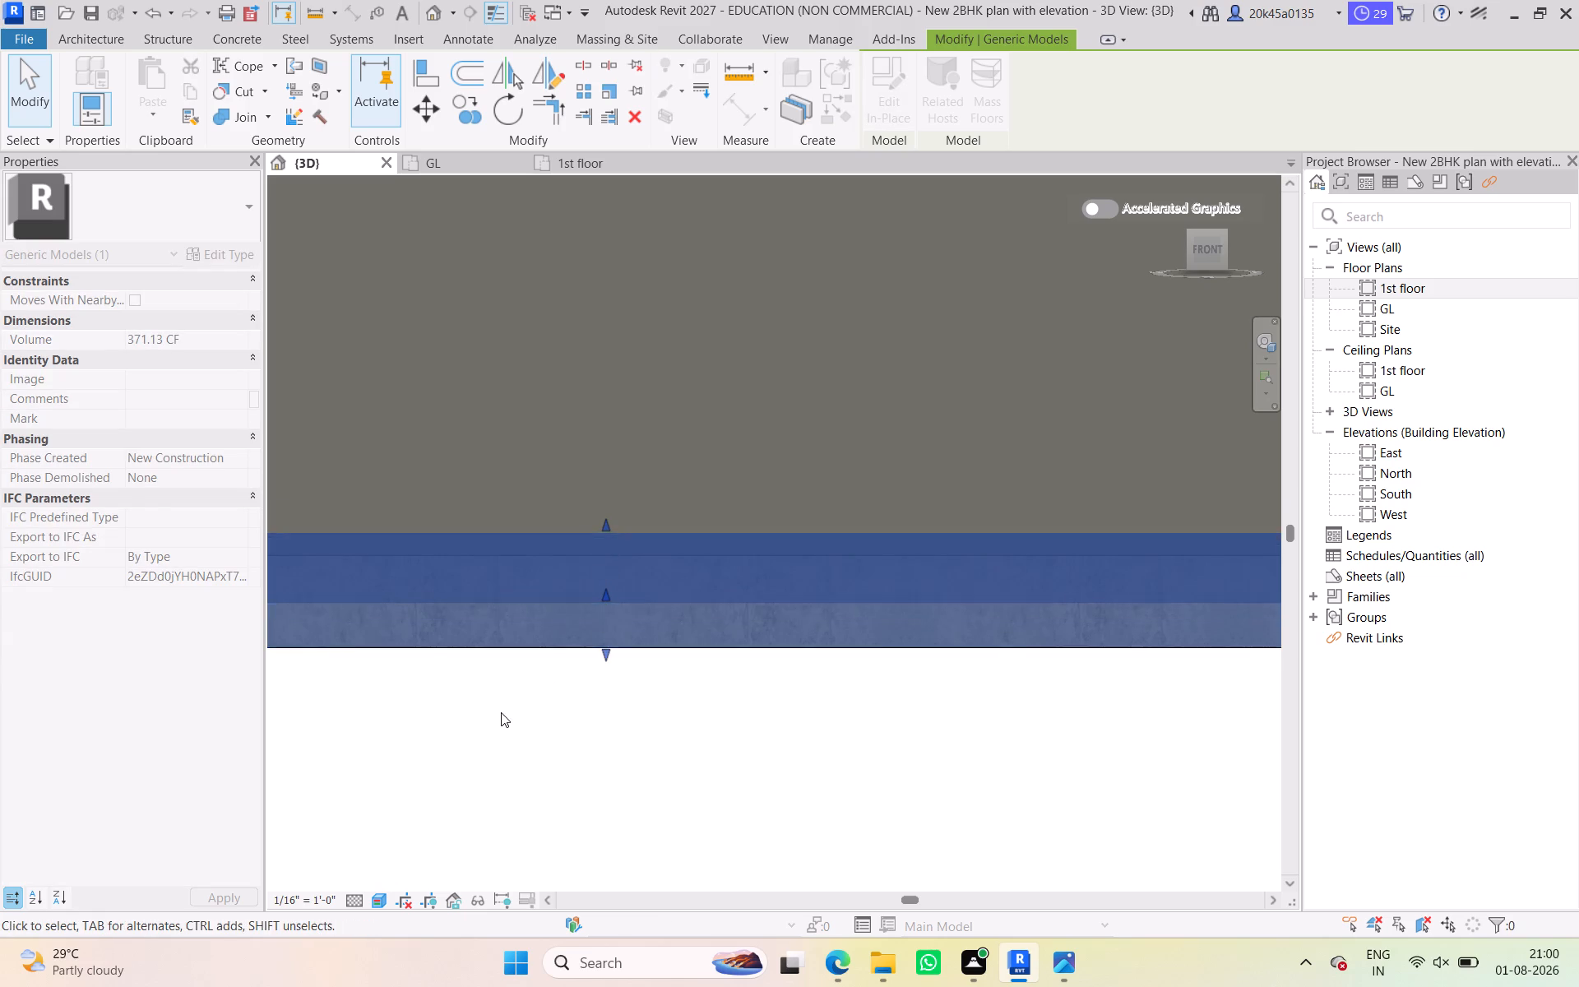
# Examine the thinner surround and its shallower recess around the whole house, from the gate side to the front.
pyautogui.scroll(-19, 580, 676)
pyautogui.keyDown('shift'); pyautogui.moveTo(850, 702); pyautogui.dragTo(836, 721, button='middle'); pyautogui.keyUp('shift')
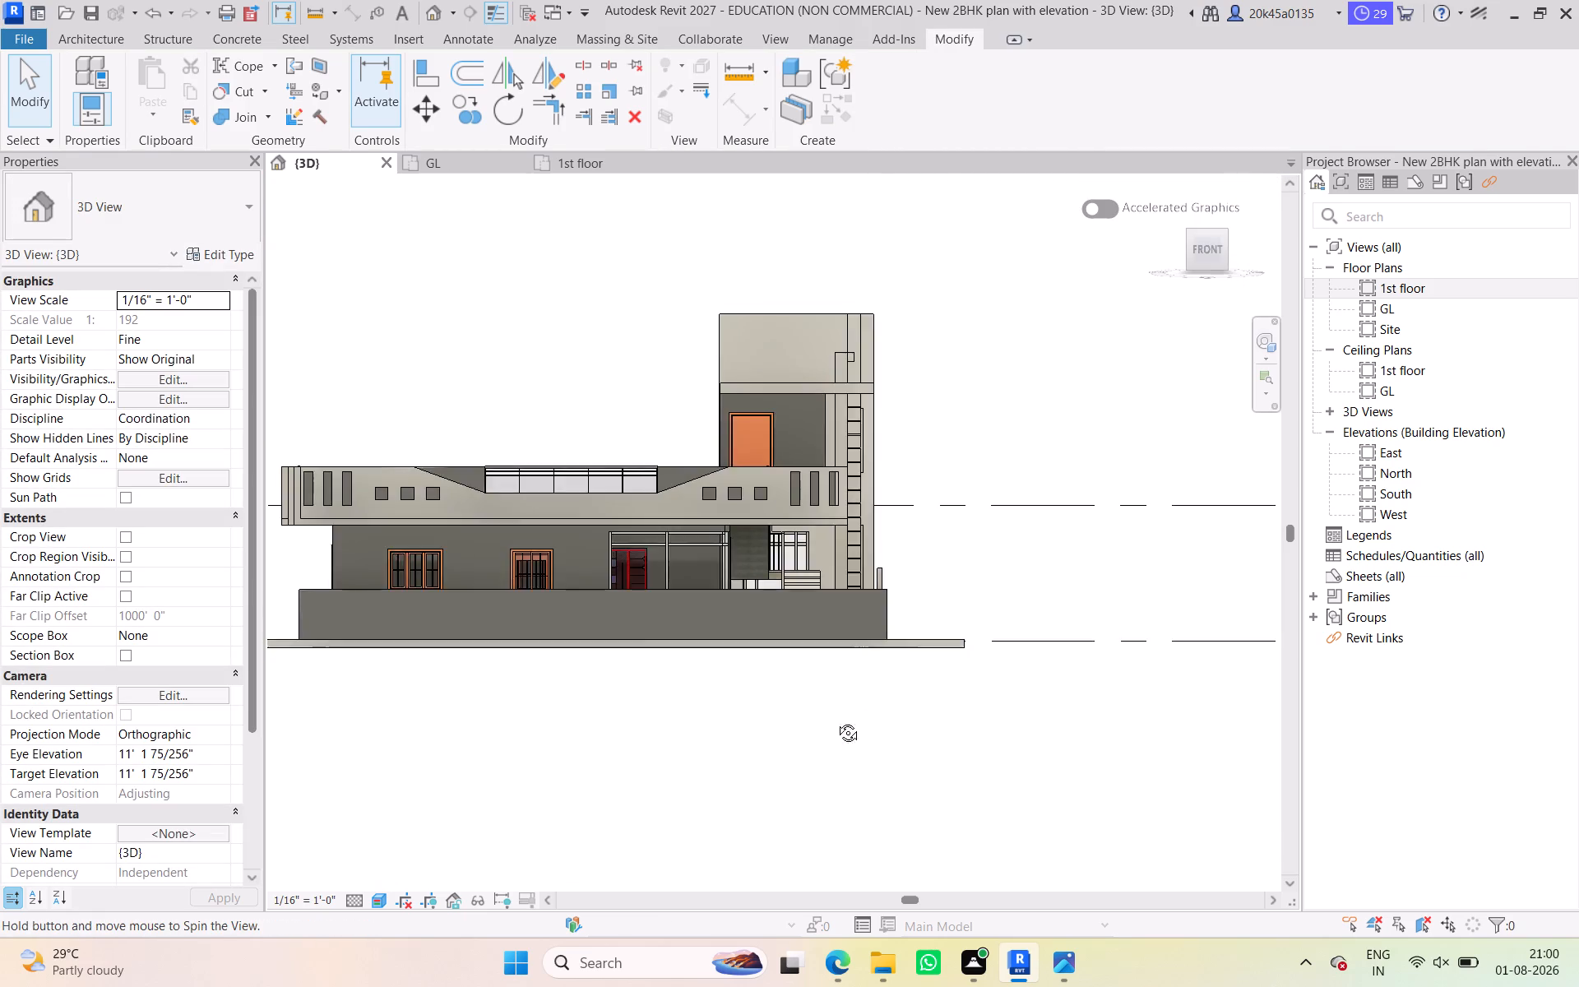
pyautogui.keyDown('shift'); pyautogui.moveTo(836, 721); pyautogui.dragTo(581, 813, button='middle'); pyautogui.keyUp('shift')
pyautogui.scroll(-2, 604, 782)
pyautogui.moveTo(605, 781); pyautogui.dragTo(498, 782, button='middle')
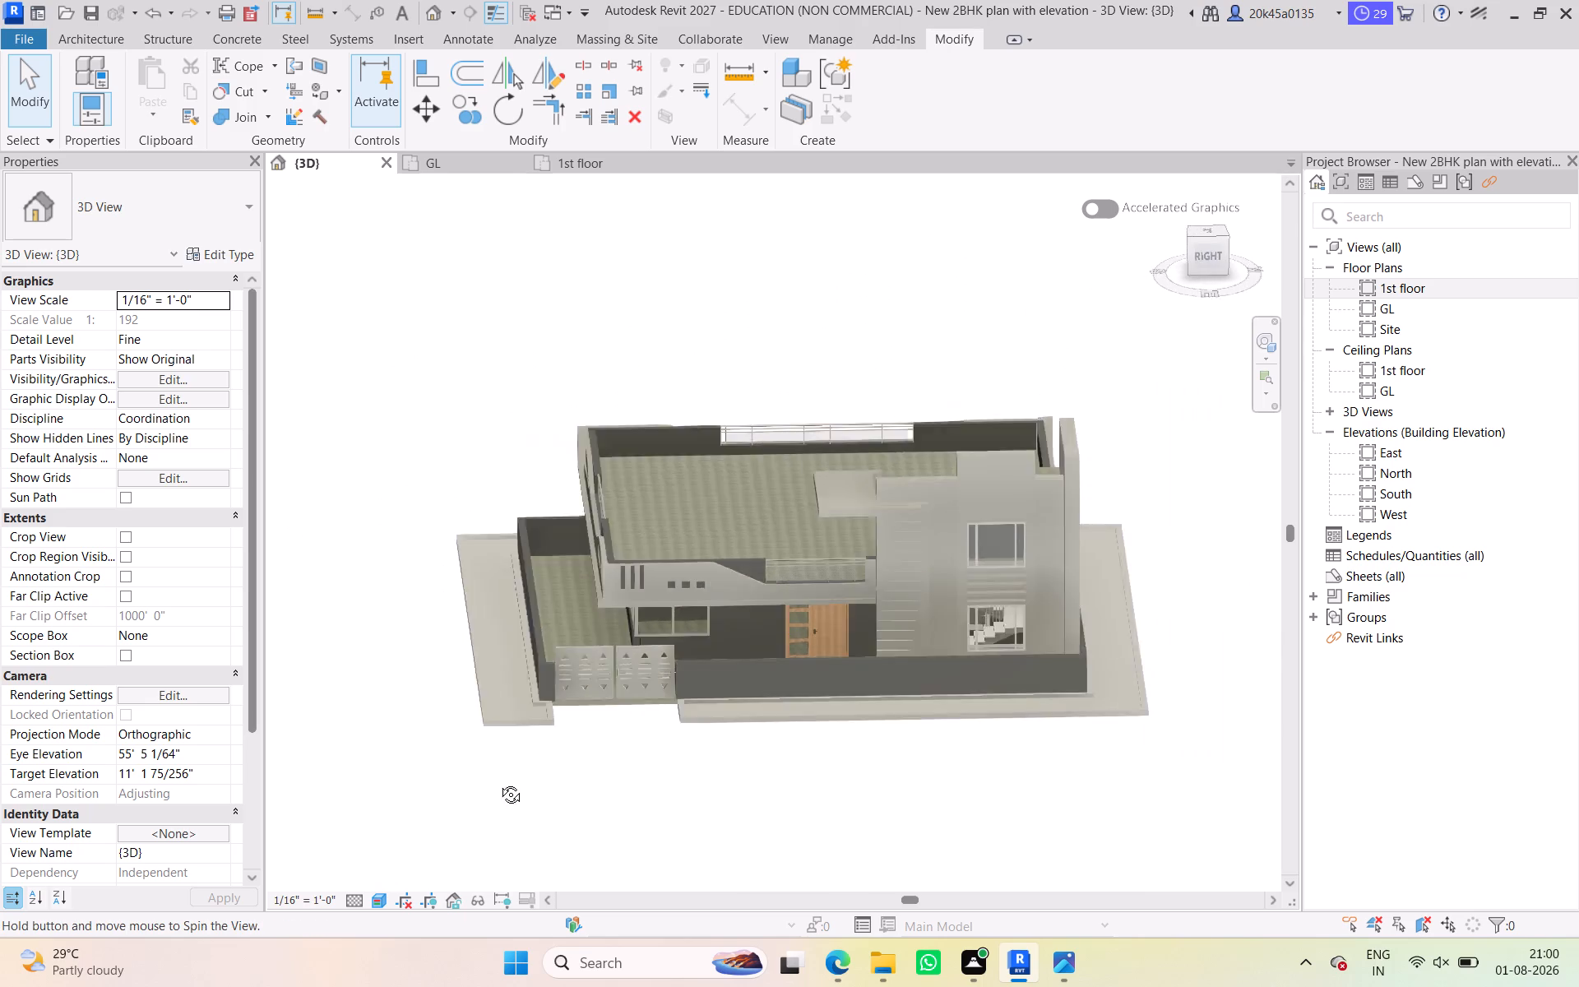
pyautogui.moveTo(498, 782); pyautogui.dragTo(366, 762, button='middle')
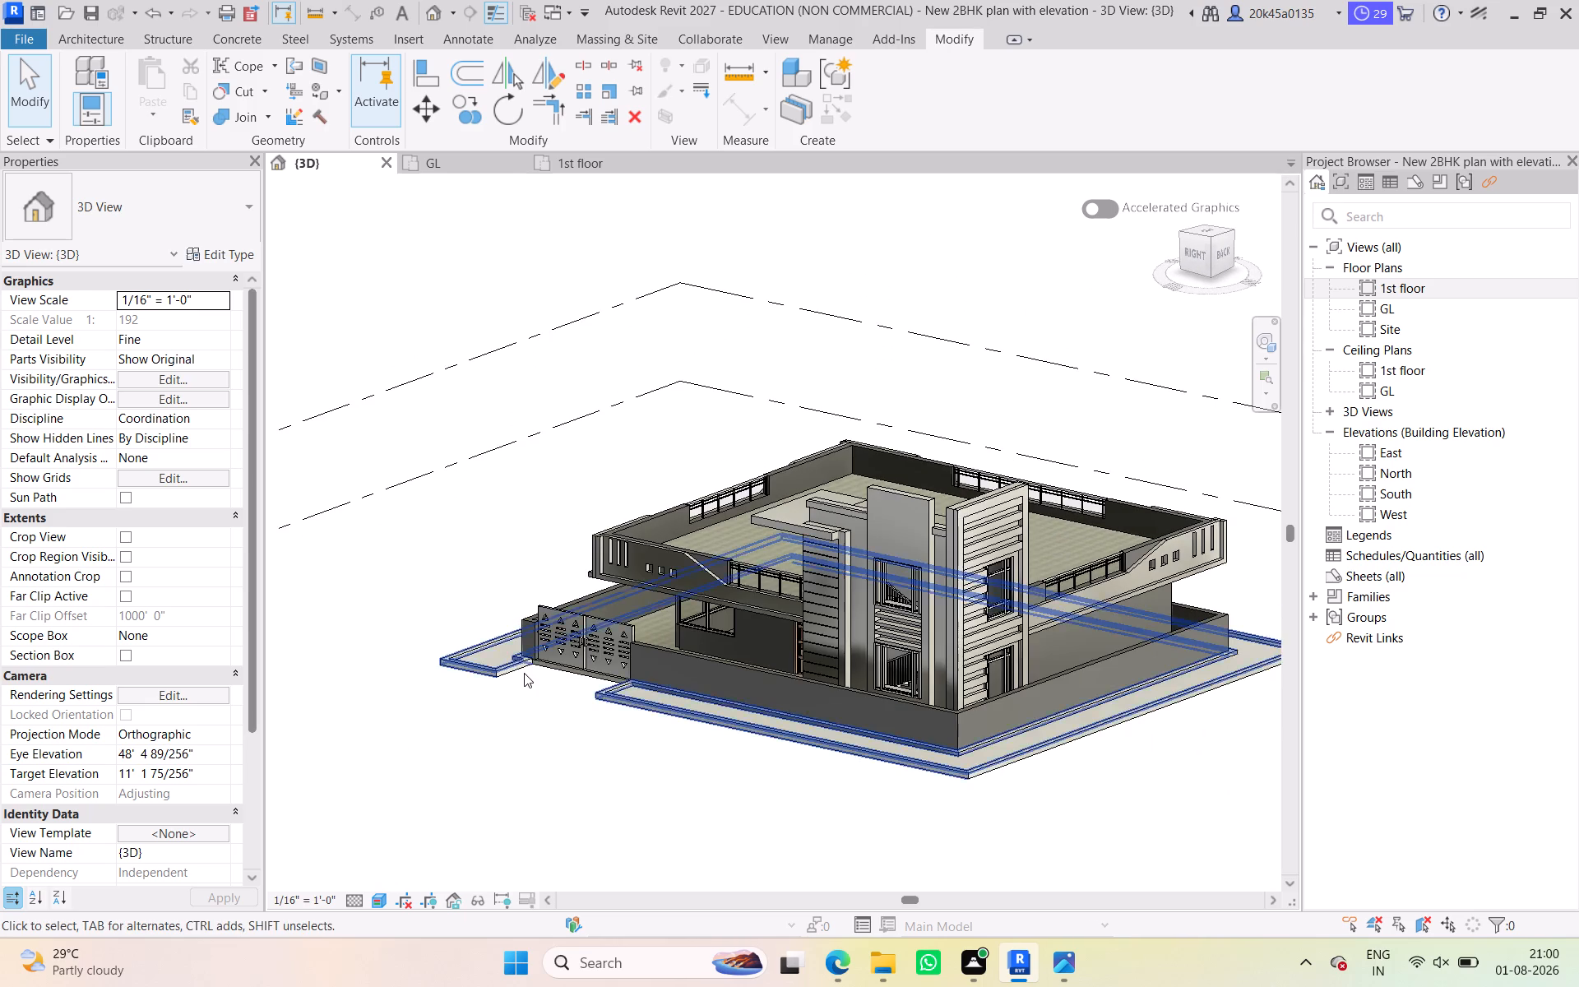
pyautogui.scroll(5, 523, 668)
pyautogui.scroll(-5, 517, 665)
pyautogui.keyDown('shift'); pyautogui.moveTo(707, 730); pyautogui.dragTo(711, 727, button='middle'); pyautogui.keyUp('shift')
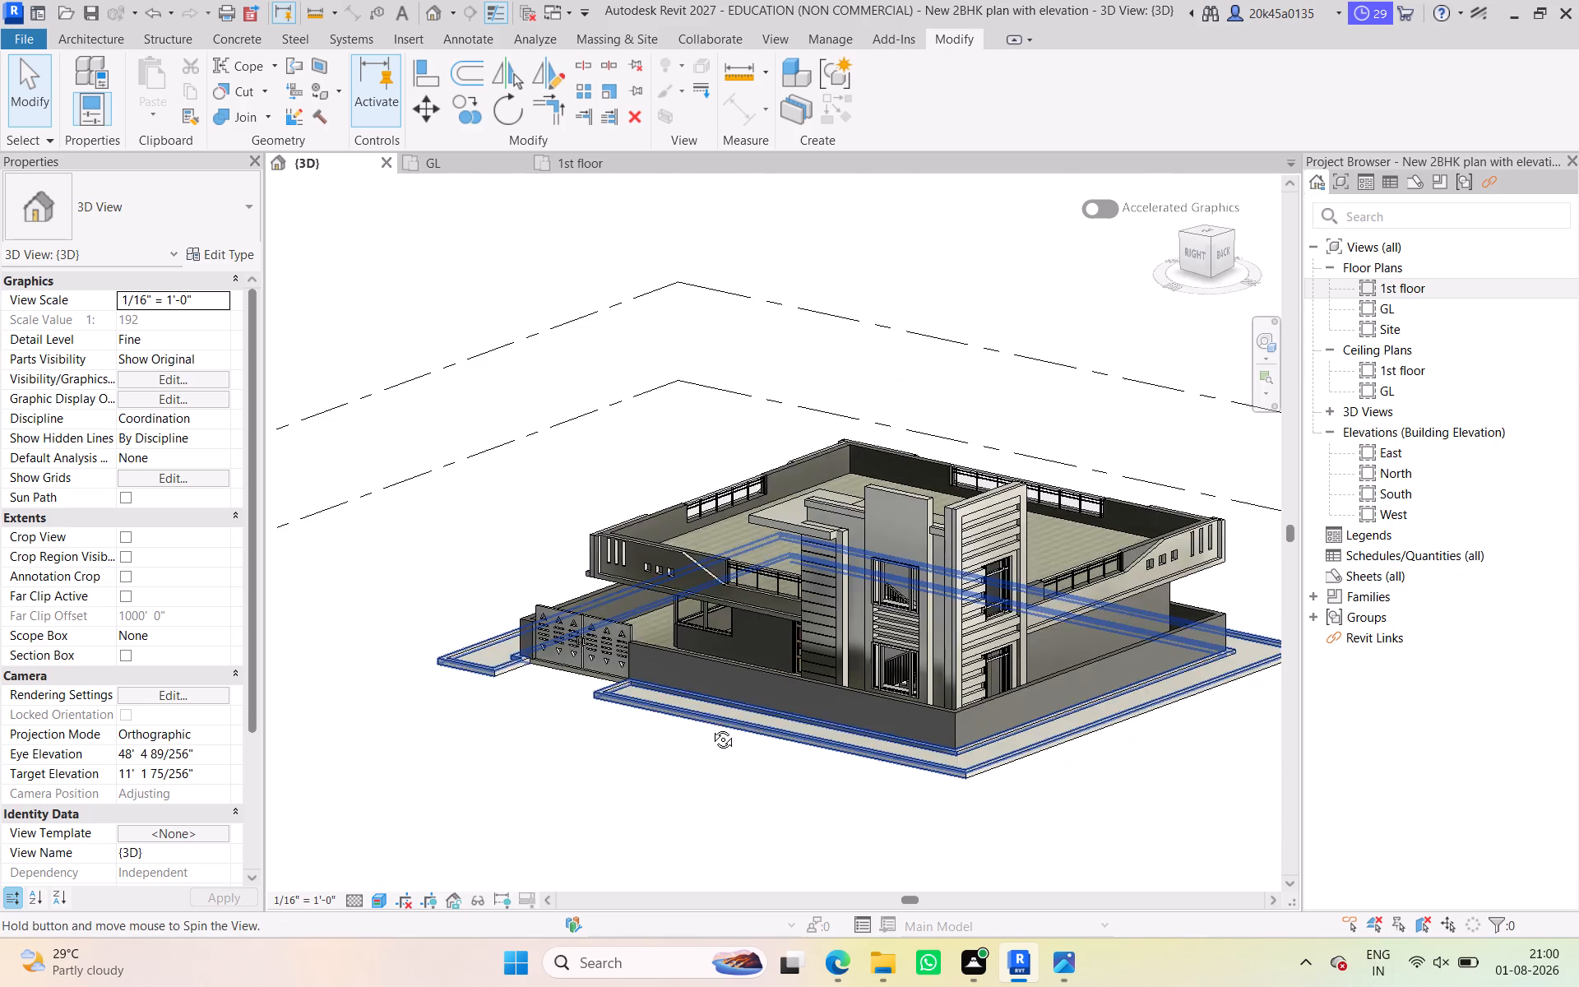
pyautogui.keyDown('shift'); pyautogui.moveTo(711, 727); pyautogui.dragTo(1170, 664, button='middle'); pyautogui.keyUp('shift')
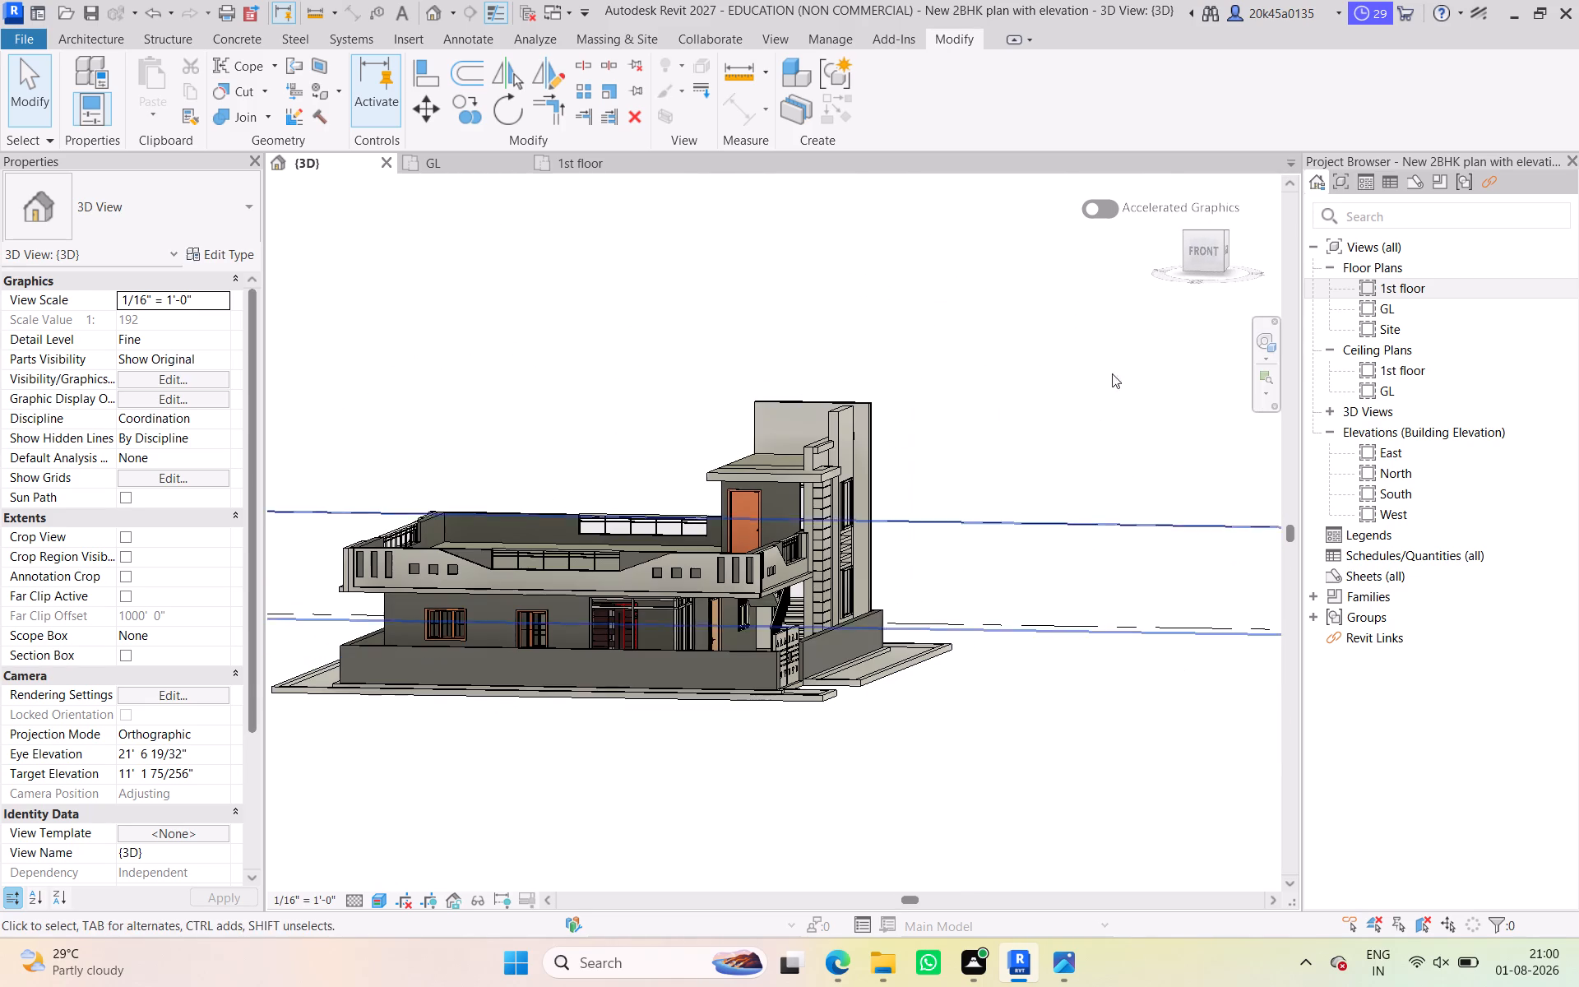
# In the front 3D view, stretch the in-place surround's recess bottom down close to its underside.
pyautogui.click(1207, 254)
pyautogui.scroll(16, 680, 643)
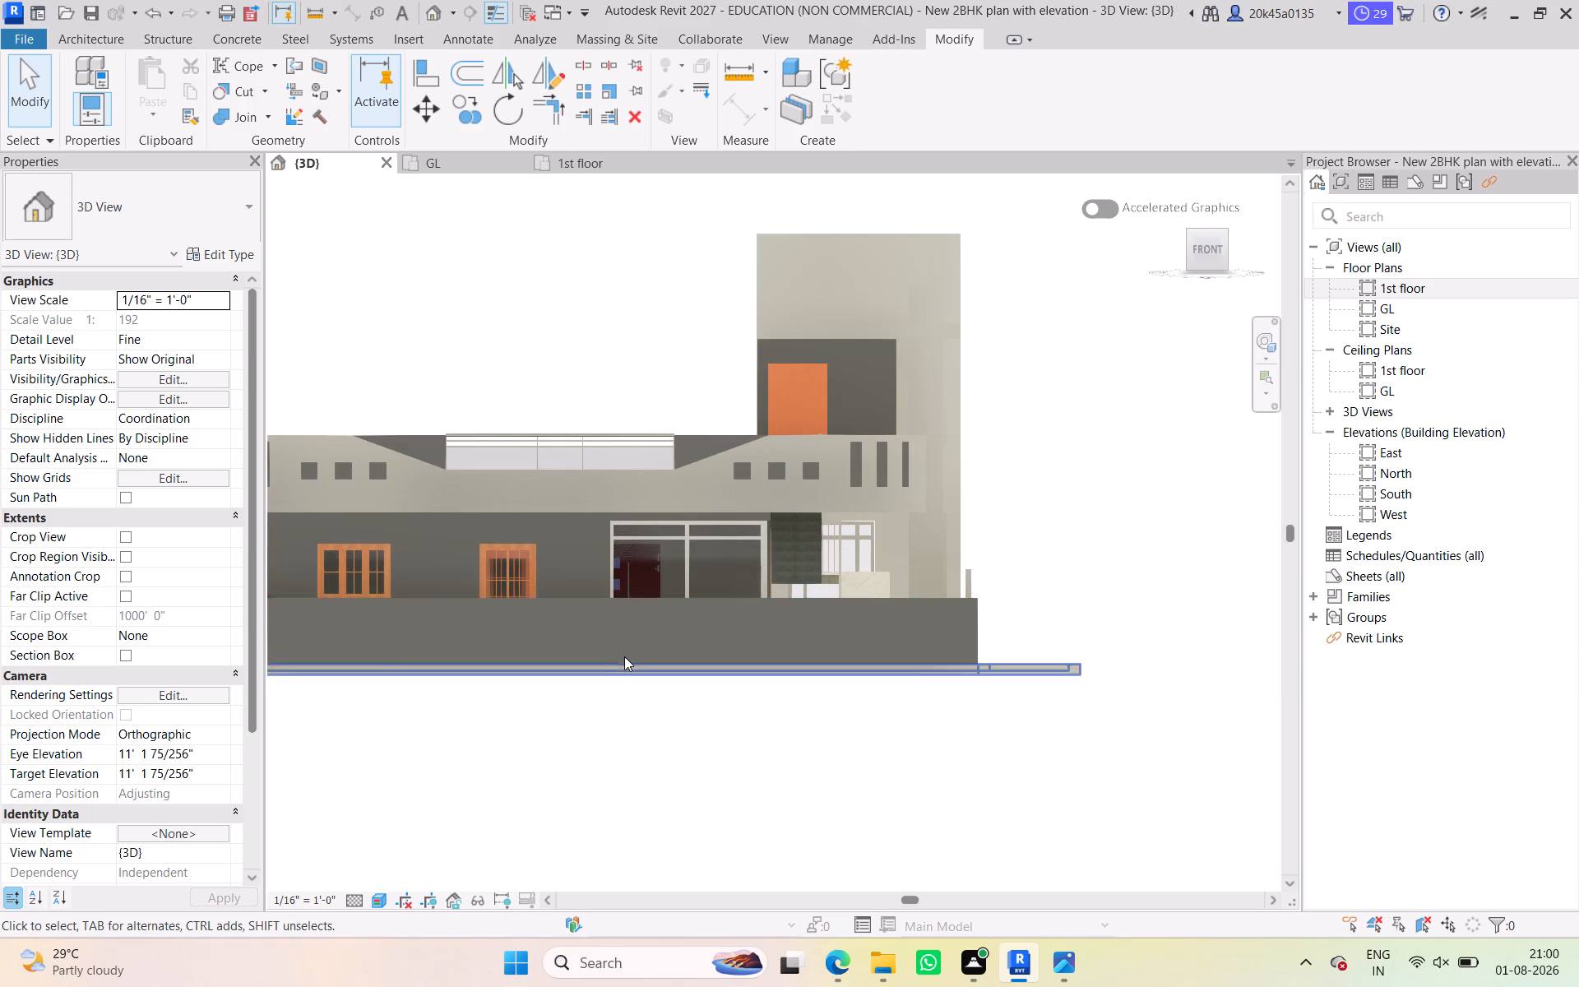
pyautogui.scroll(2, 624, 656)
pyautogui.click(604, 674)
pyautogui.scroll(4, 569, 698)
pyautogui.moveTo(604, 712); pyautogui.dragTo(771, 699, button='middle')
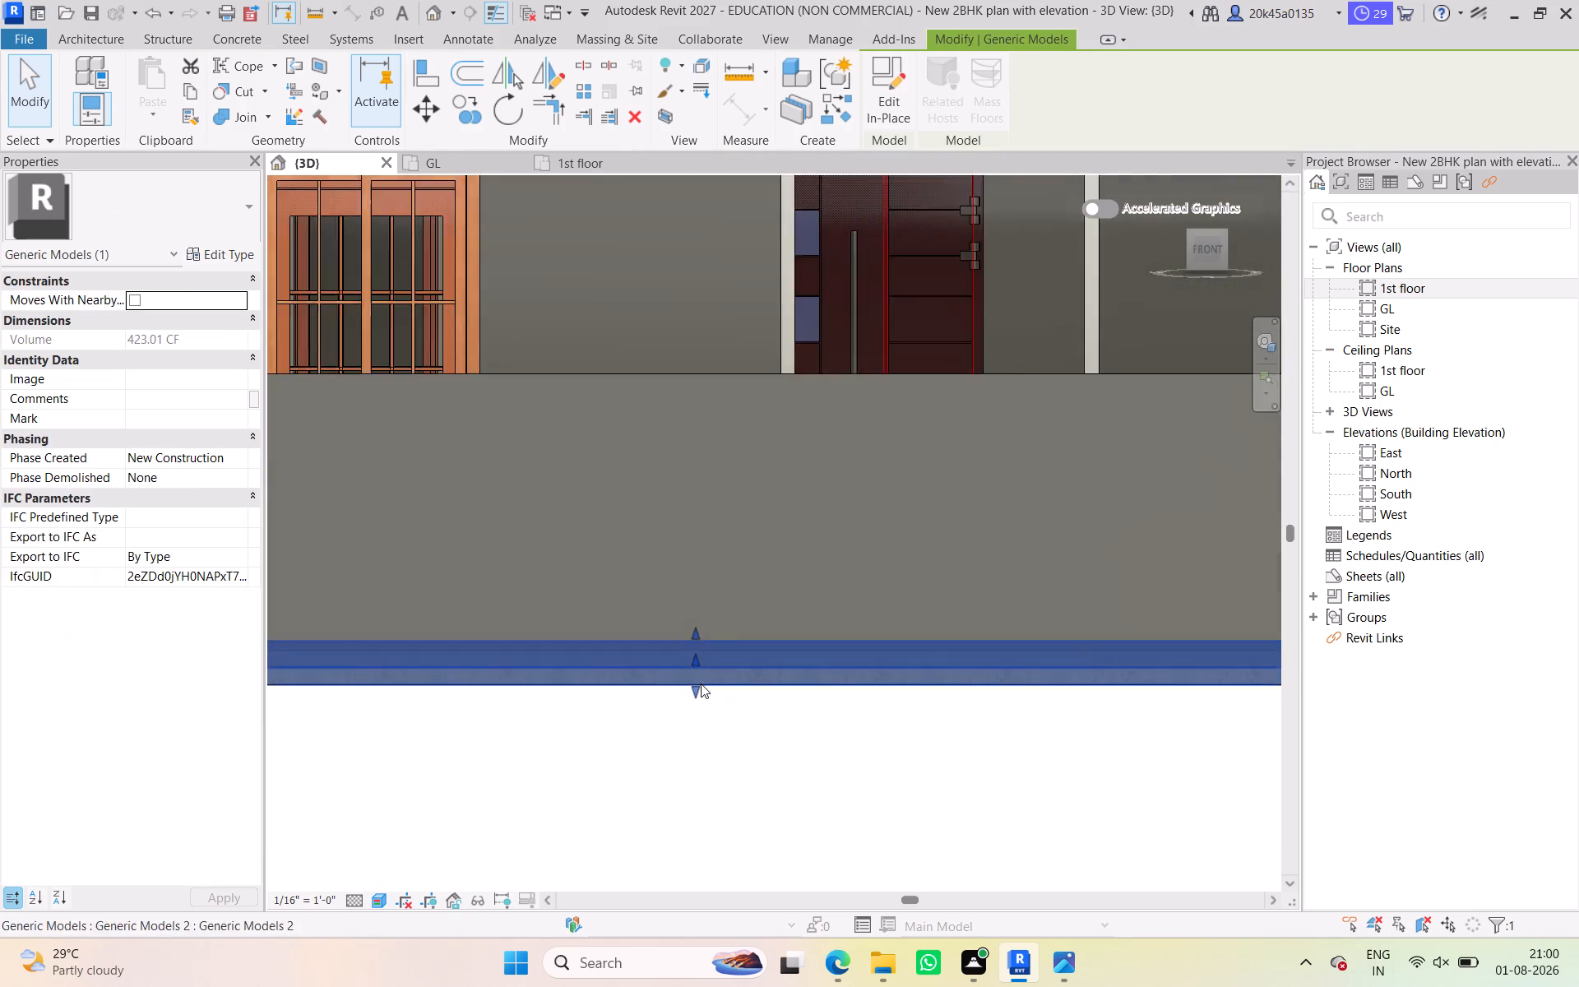
pyautogui.scroll(10, 699, 680)
pyautogui.moveTo(696, 647); pyautogui.dragTo(697, 670)
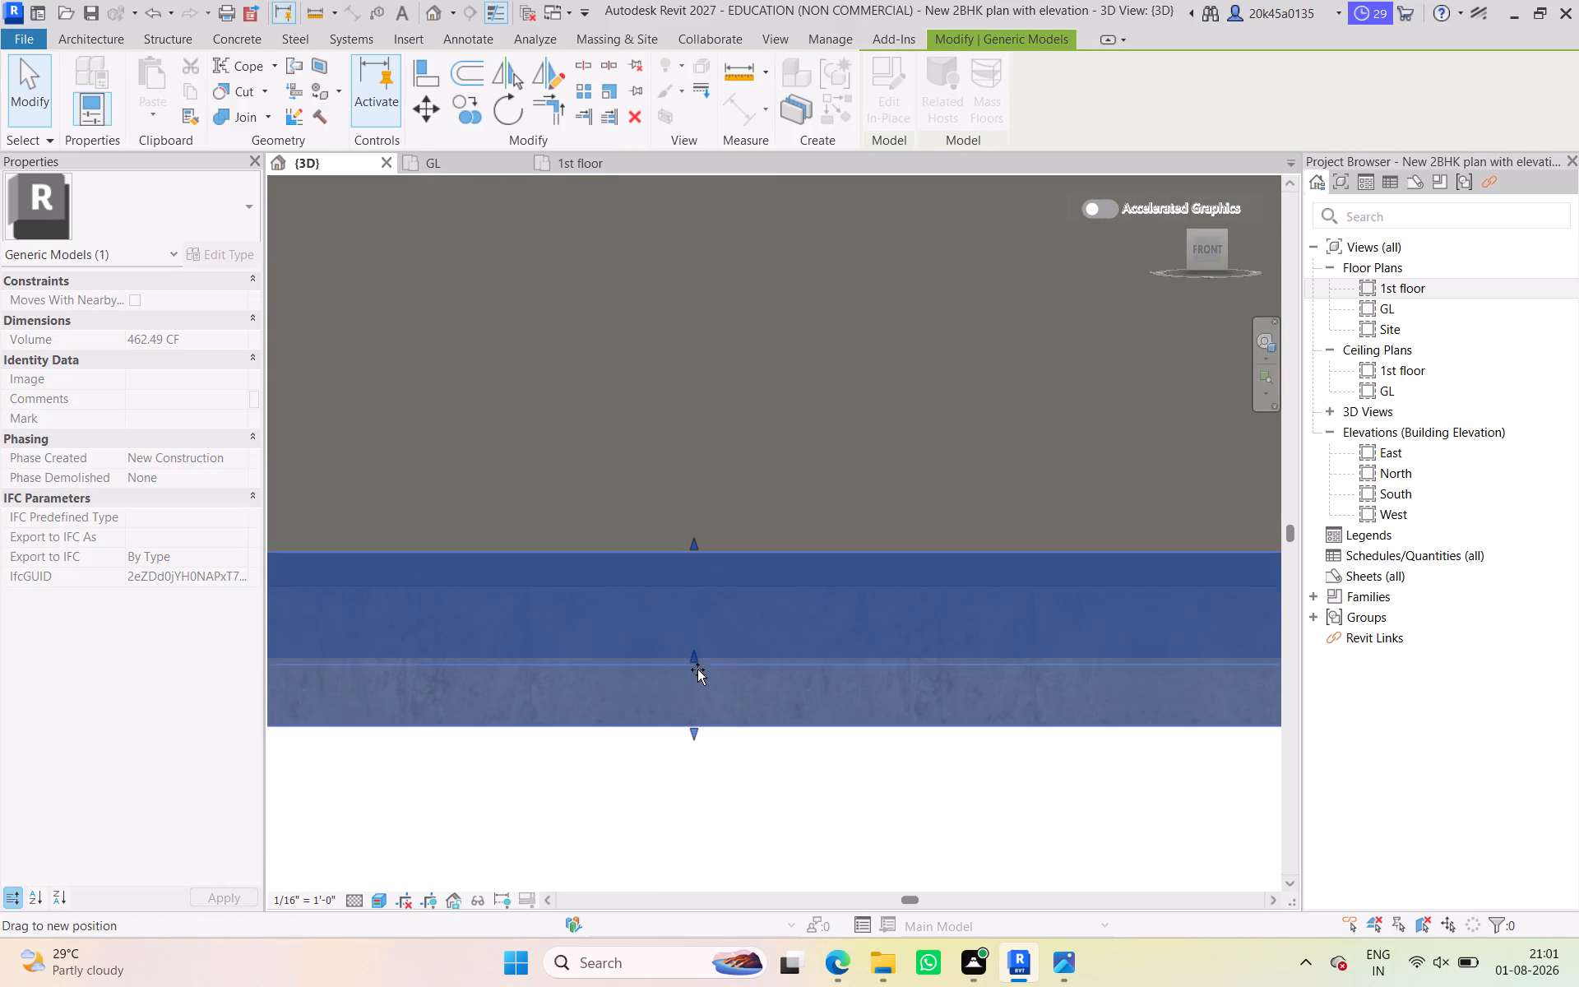
pyautogui.moveTo(697, 670); pyautogui.dragTo(703, 711)
pyautogui.scroll(-6, 702, 705)
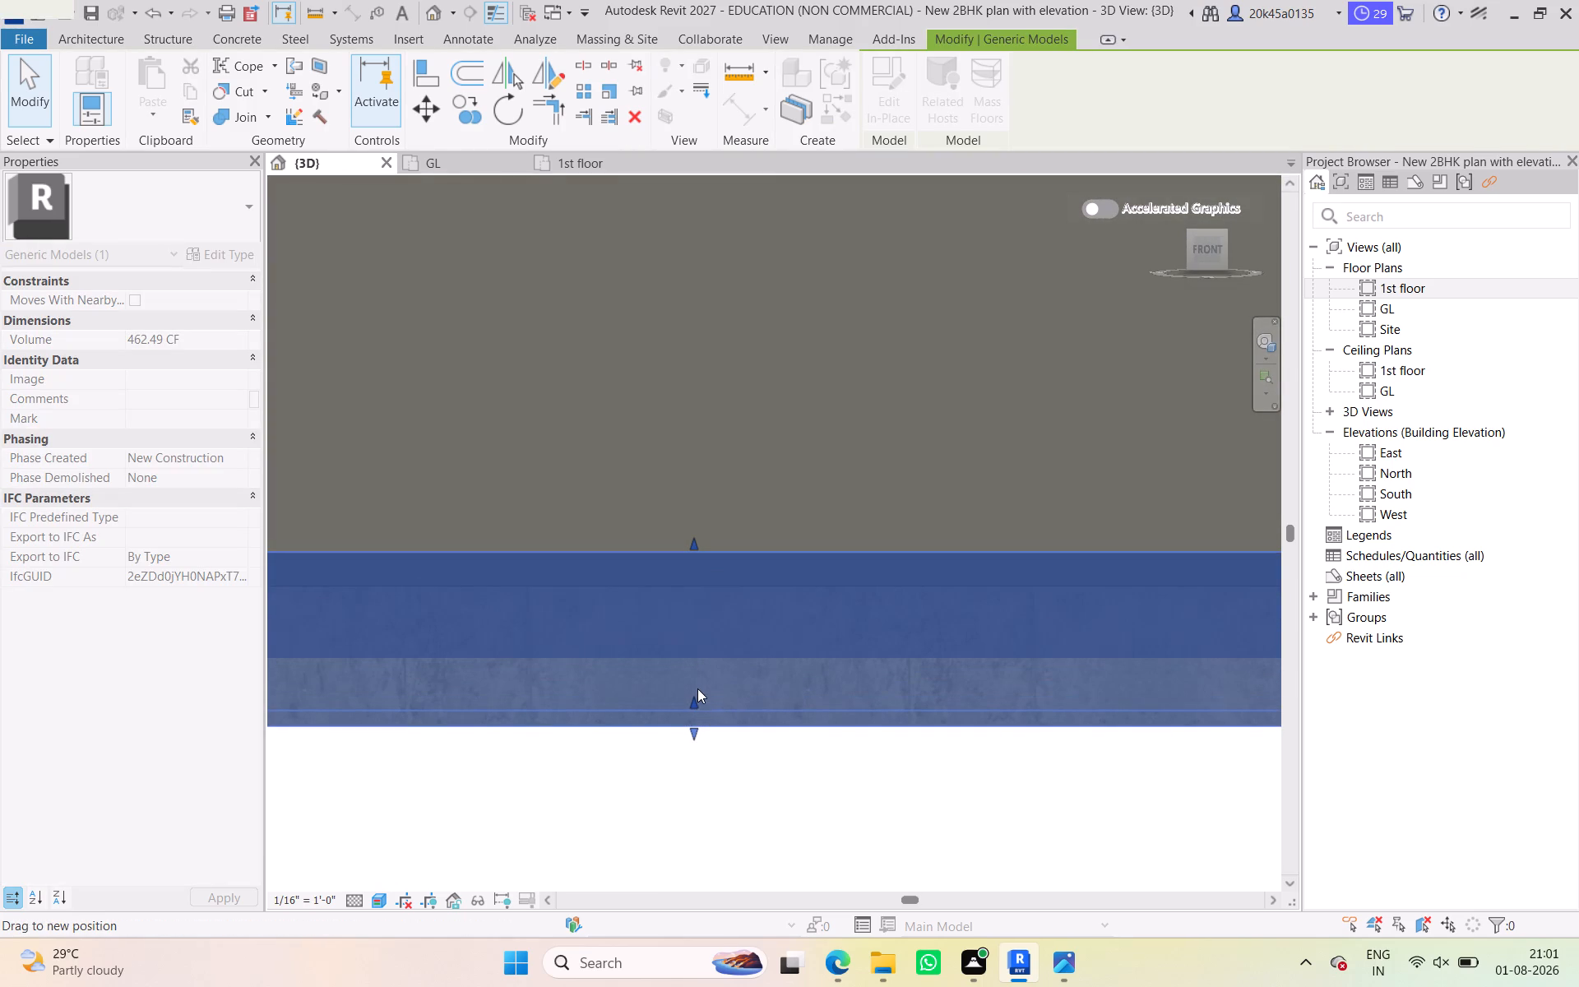
pyautogui.scroll(-12, 749, 724)
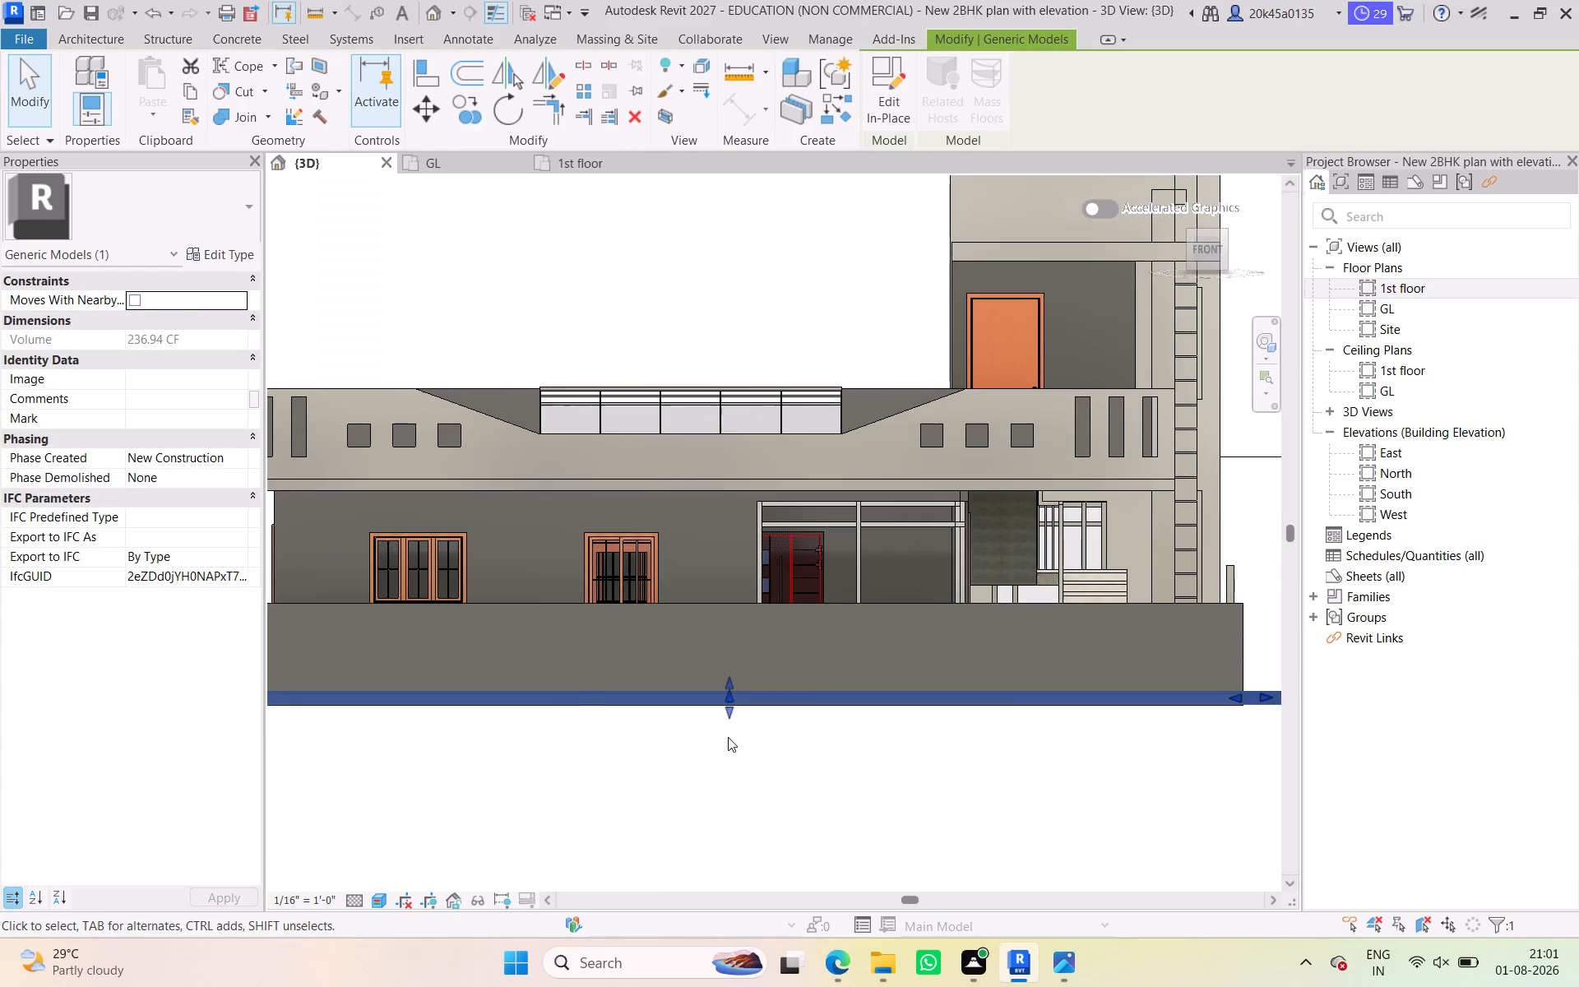
pyautogui.click(732, 737)
# Examine the deepened recess of the surround from the front around to the gate corner.
pyautogui.scroll(-4, 834, 721)
pyautogui.moveTo(816, 710); pyautogui.dragTo(601, 789, button='middle')
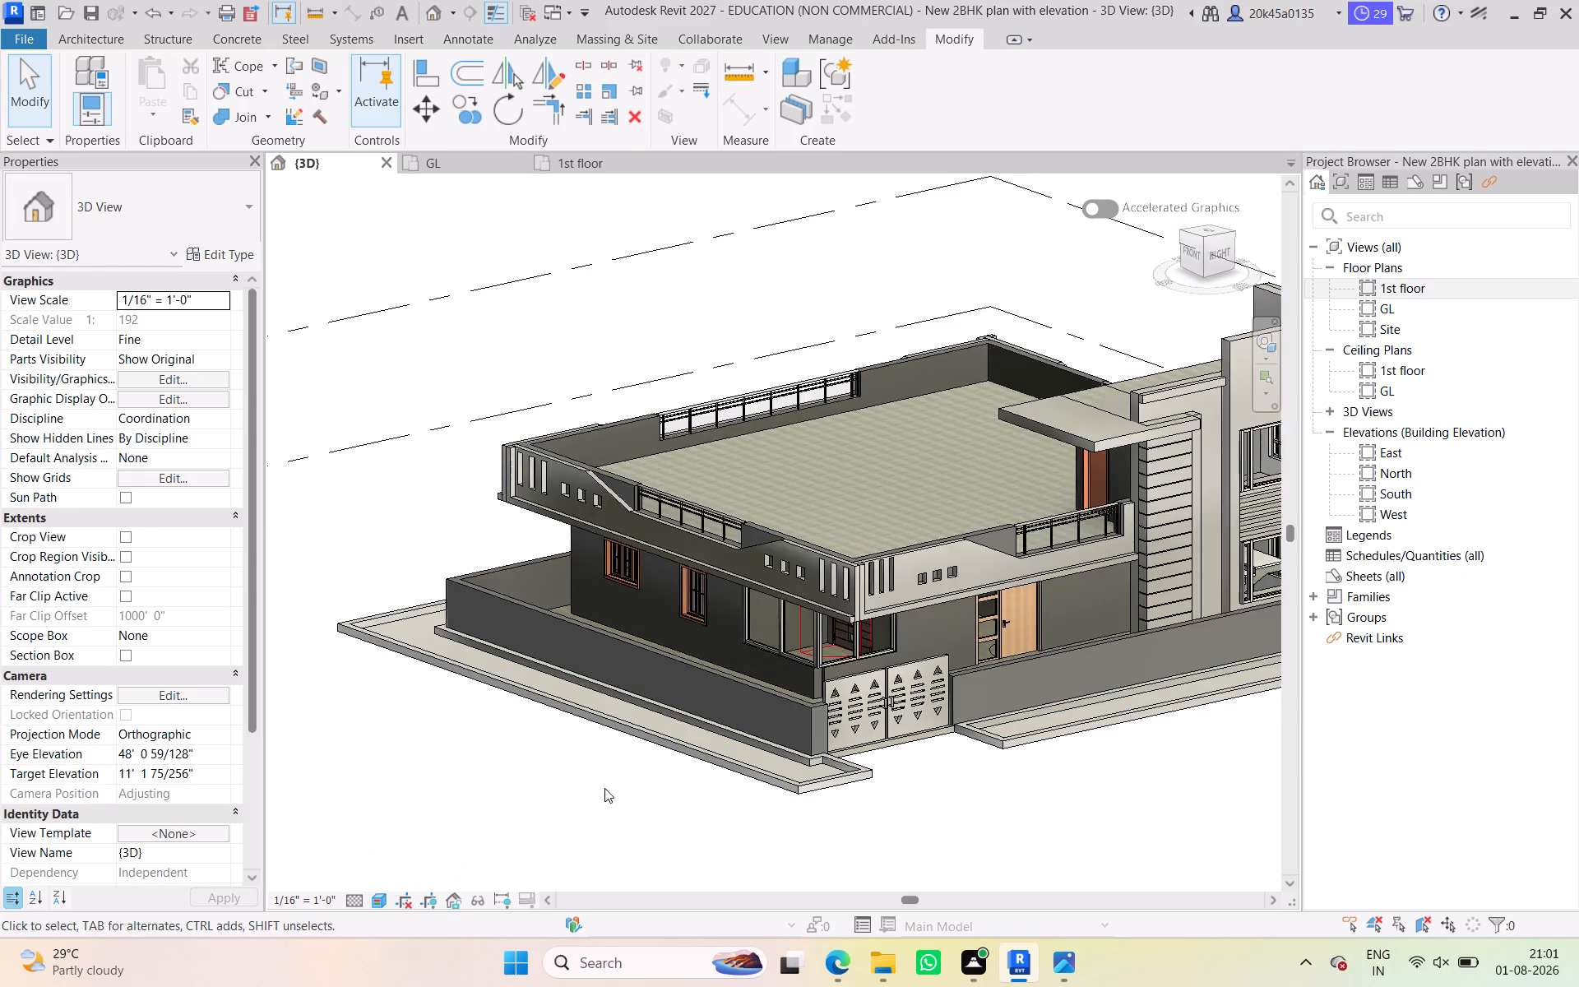
pyautogui.scroll(-2, 608, 788)
pyautogui.keyDown('shift'); pyautogui.moveTo(595, 785); pyautogui.dragTo(446, 790, button='middle'); pyautogui.keyUp('shift')
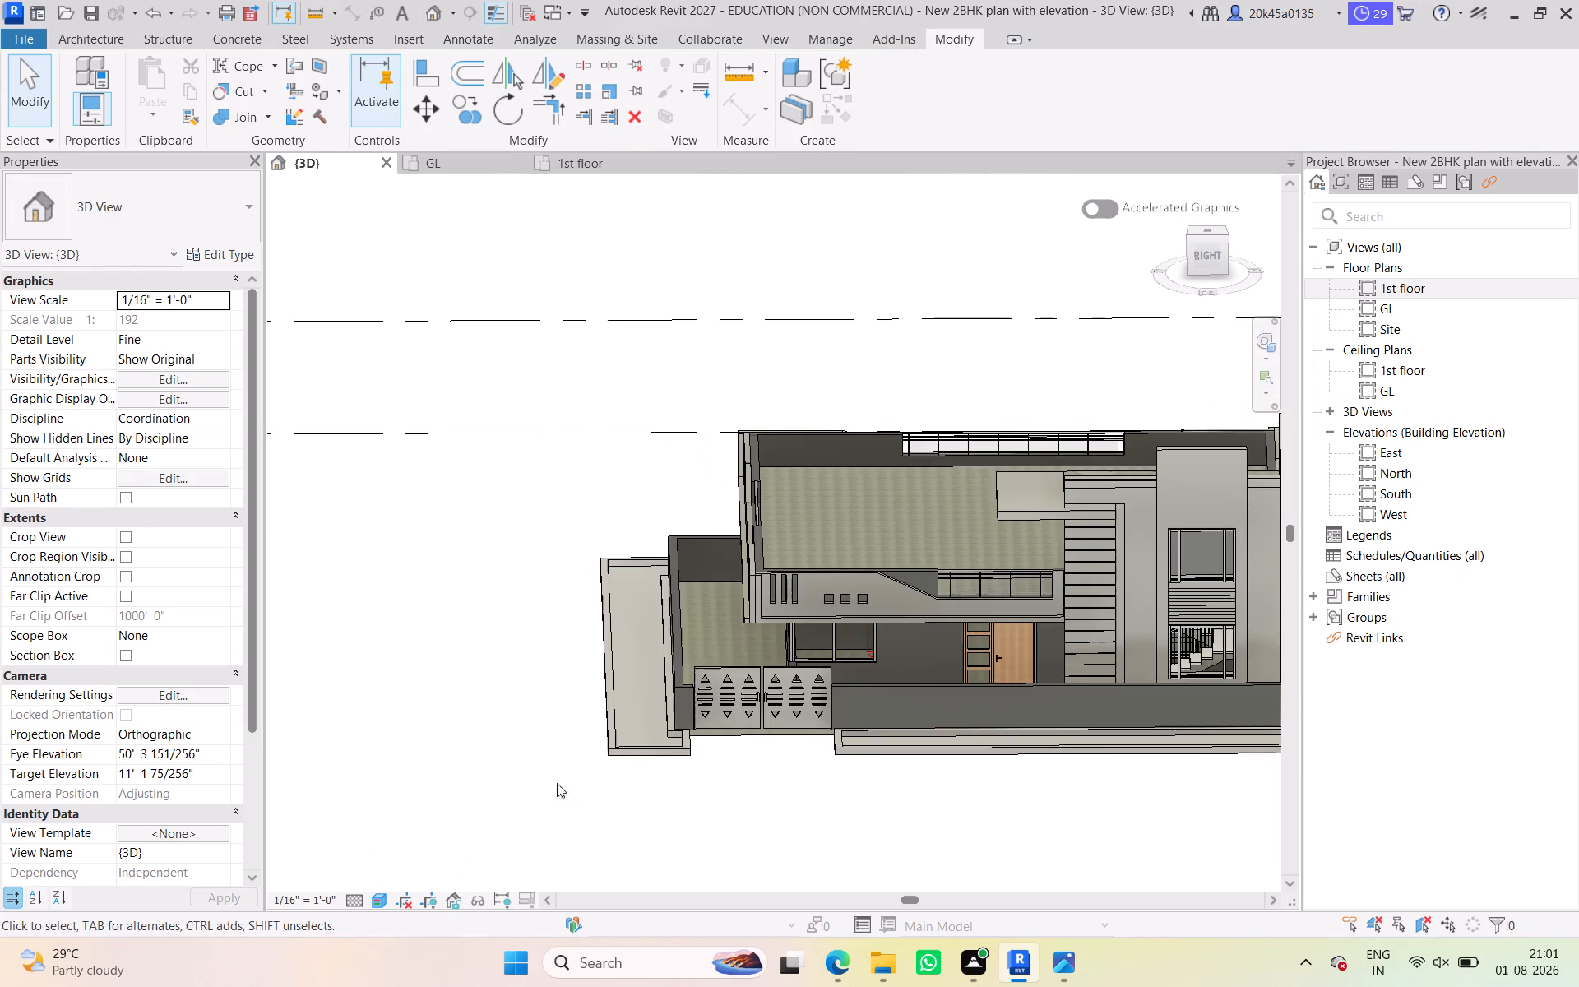
pyautogui.scroll(-1, 795, 772)
pyautogui.moveTo(783, 758); pyautogui.dragTo(584, 633, button='middle')
pyautogui.keyDown('shift'); pyautogui.moveTo(600, 683); pyautogui.dragTo(695, 739, button='middle'); pyautogui.keyUp('shift')
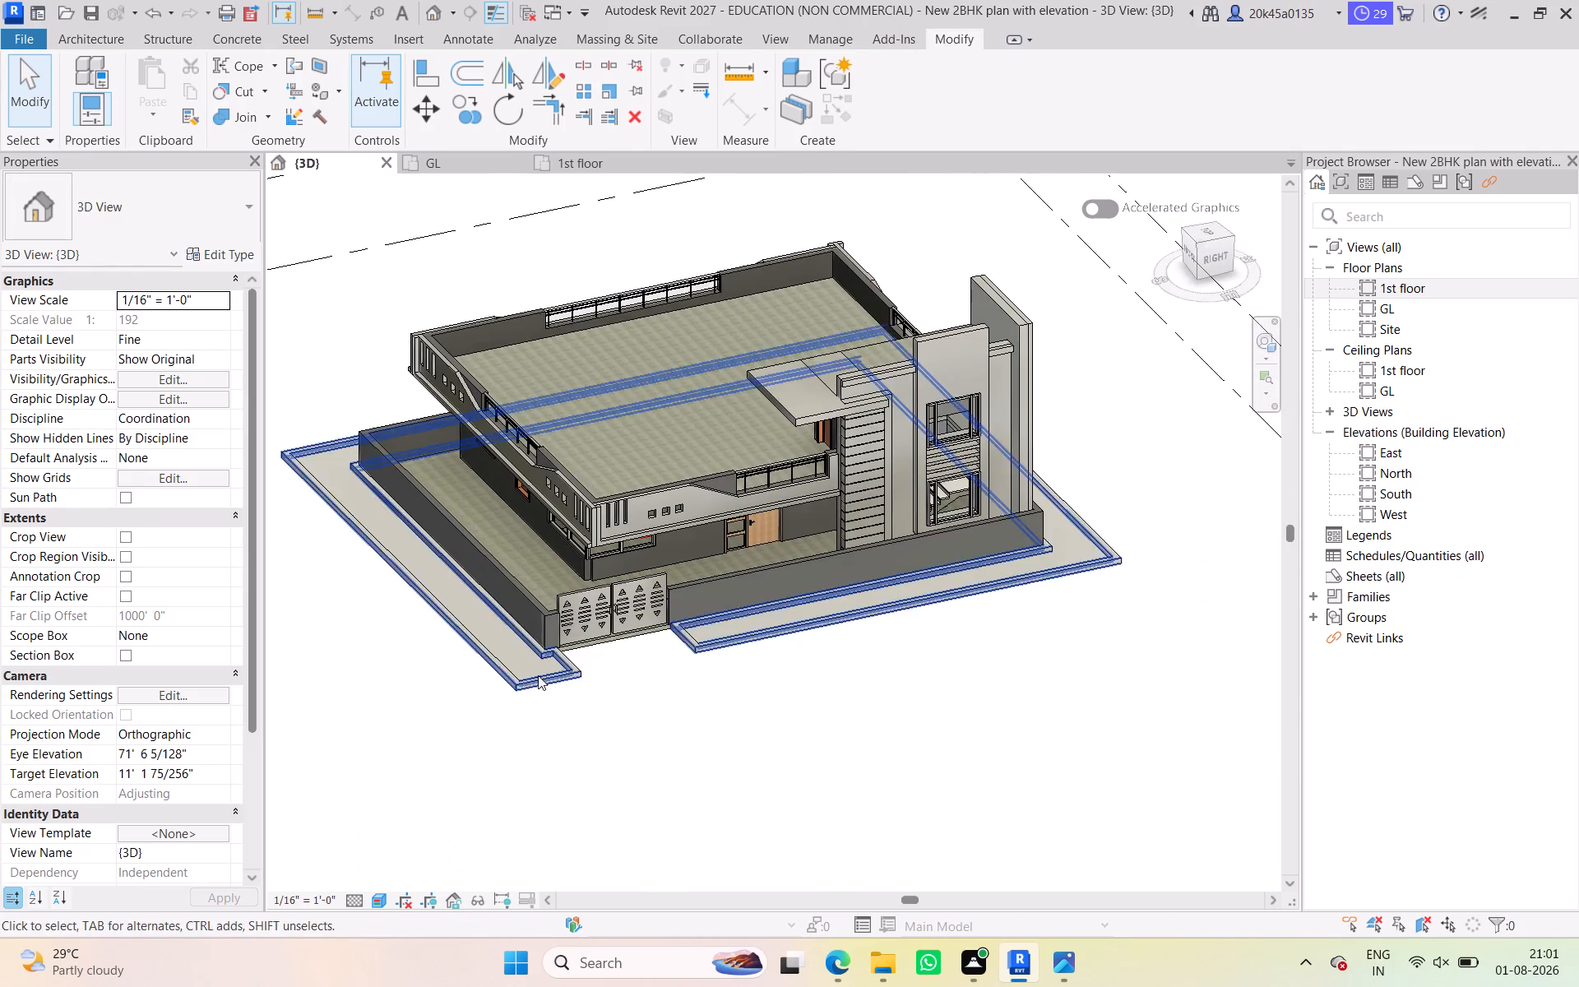
pyautogui.scroll(7, 521, 670)
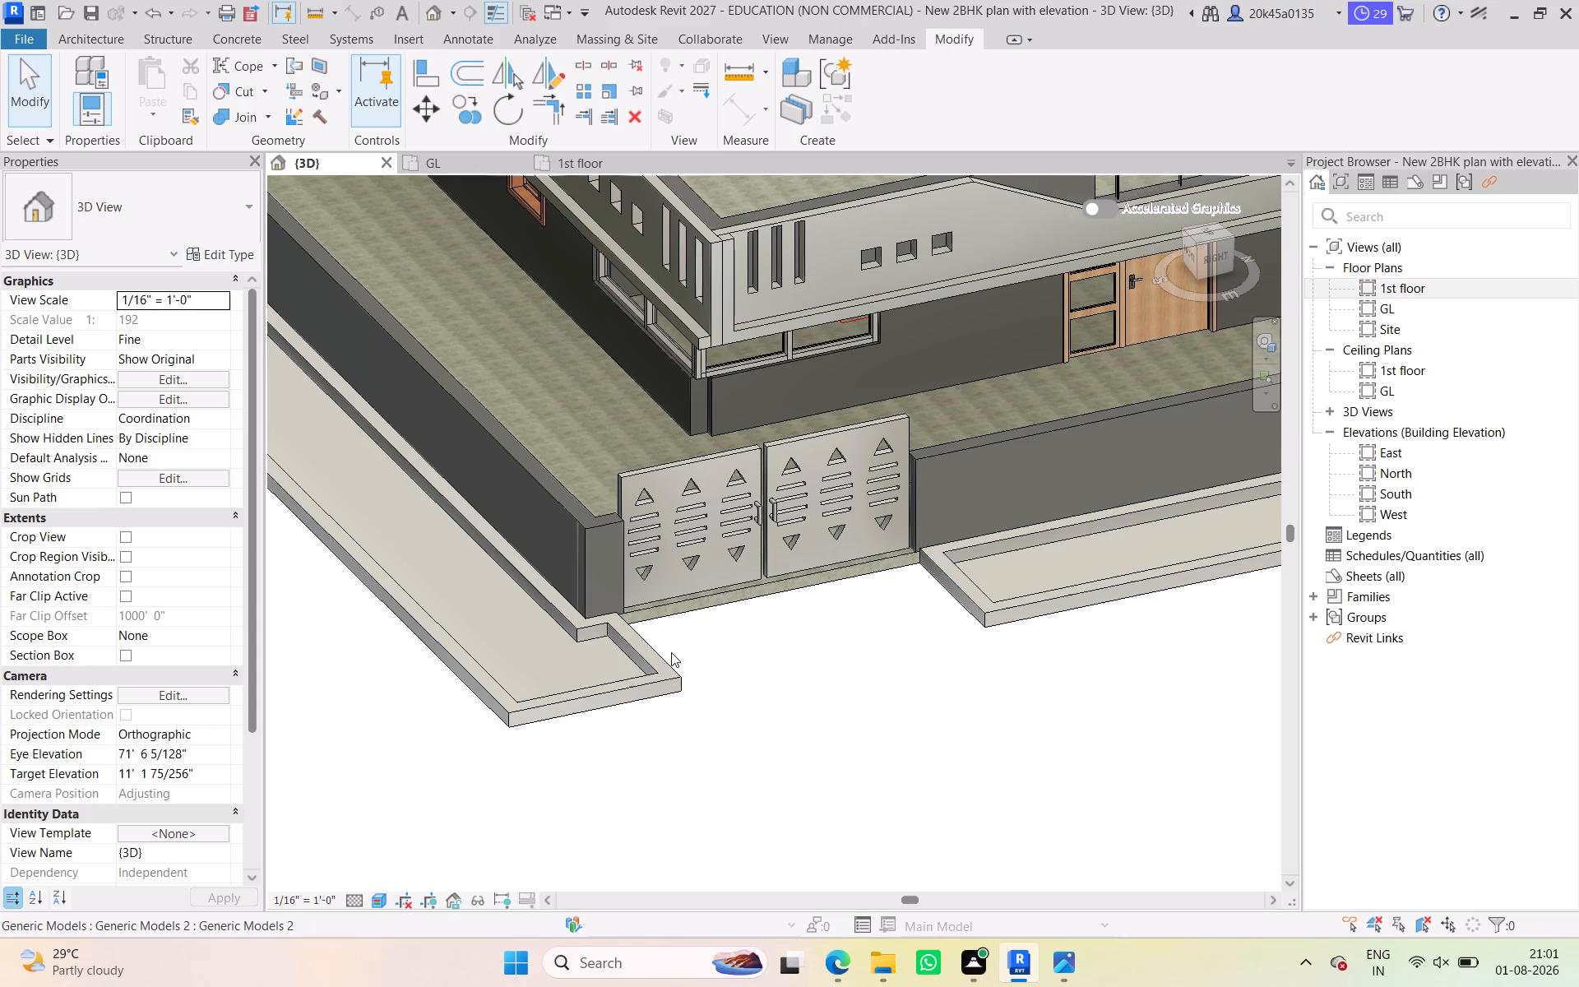
# From the top 3D view, create a new in-place component in the Generic Models category, keeping the suggested name.
pyautogui.click(1209, 229)
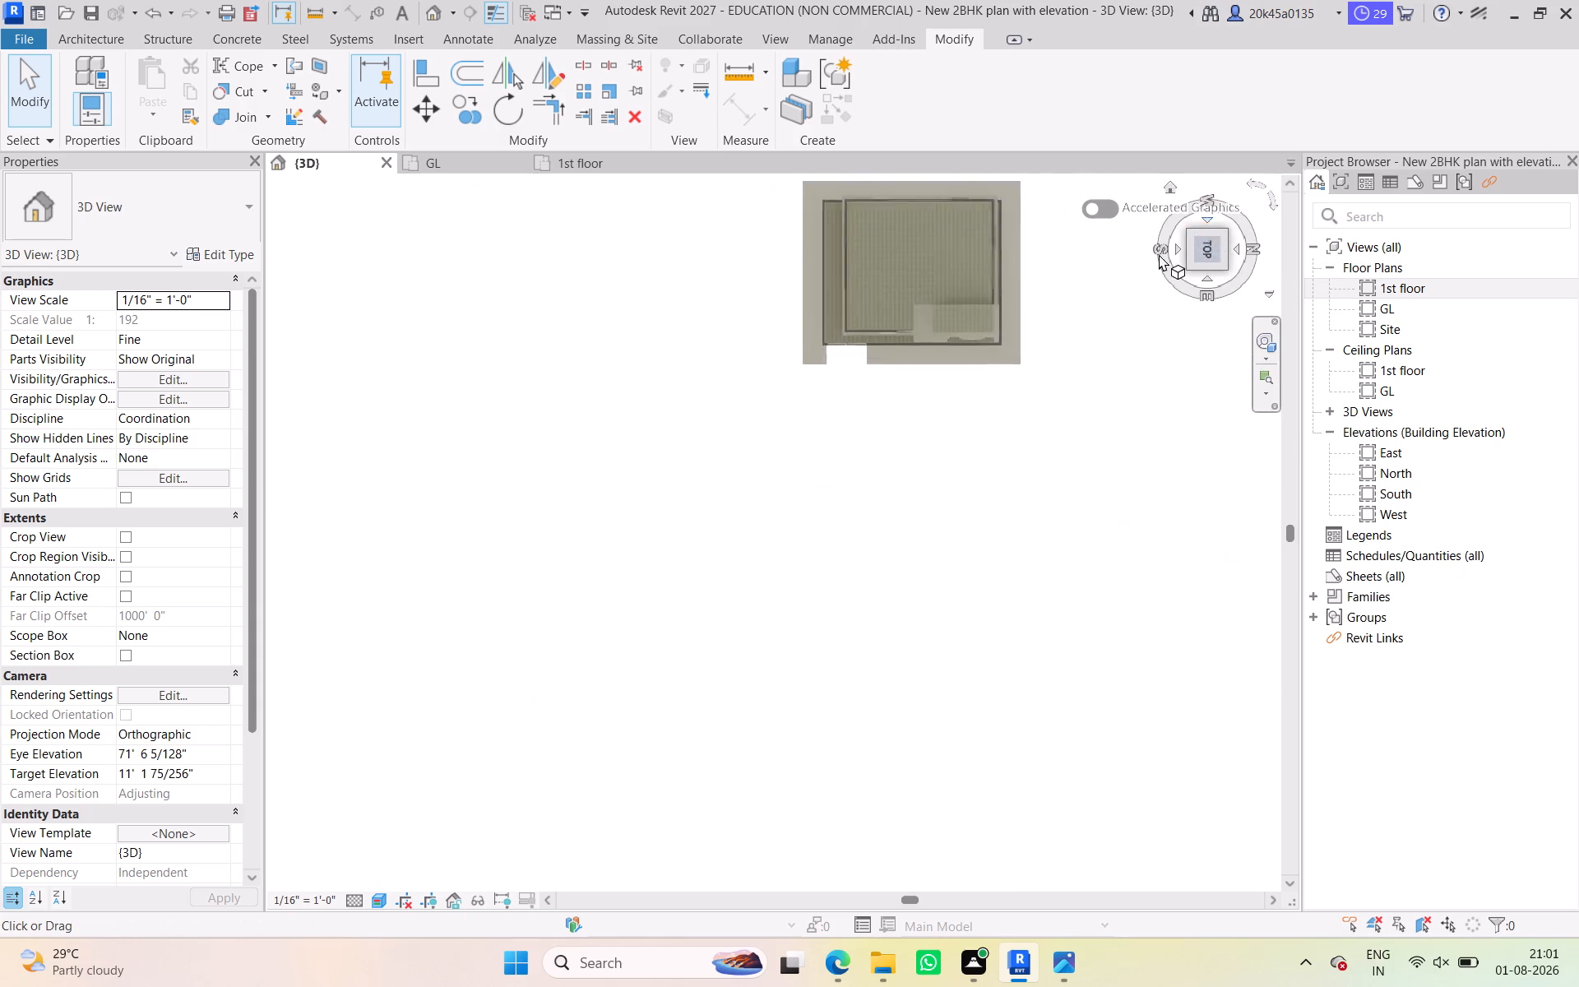
pyautogui.moveTo(998, 405); pyautogui.dragTo(1009, 480, button='middle')
pyautogui.scroll(5, 827, 516)
pyautogui.moveTo(812, 514); pyautogui.dragTo(810, 443, button='middle')
pyautogui.scroll(3, 625, 443)
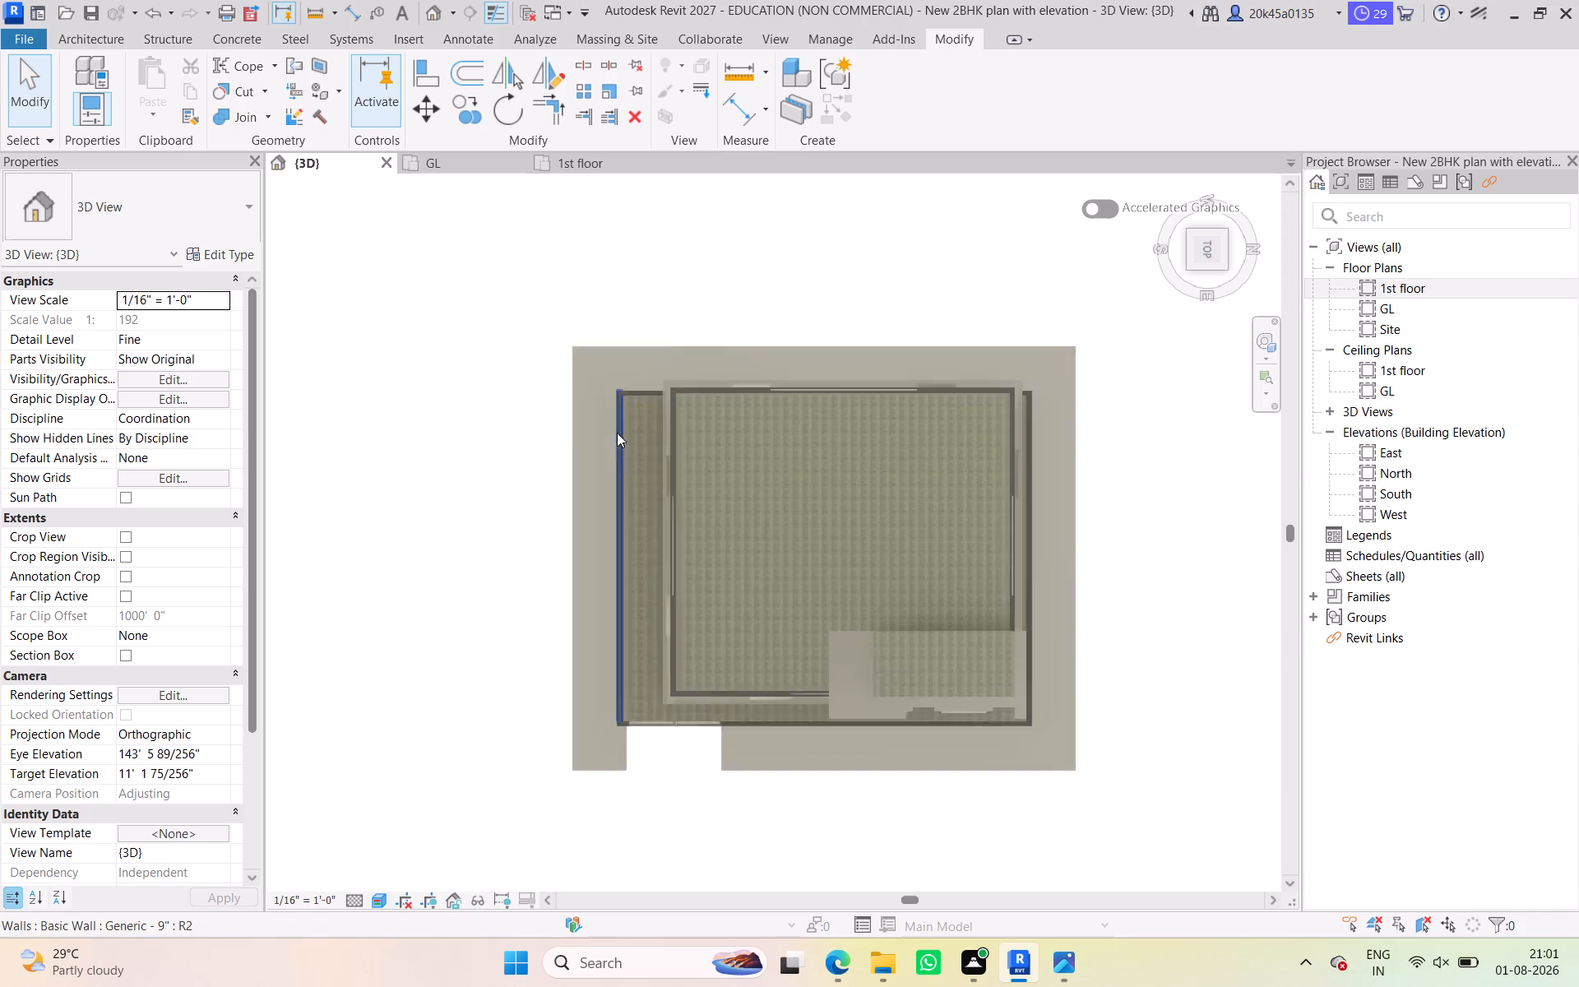
pyautogui.scroll(1, 617, 433)
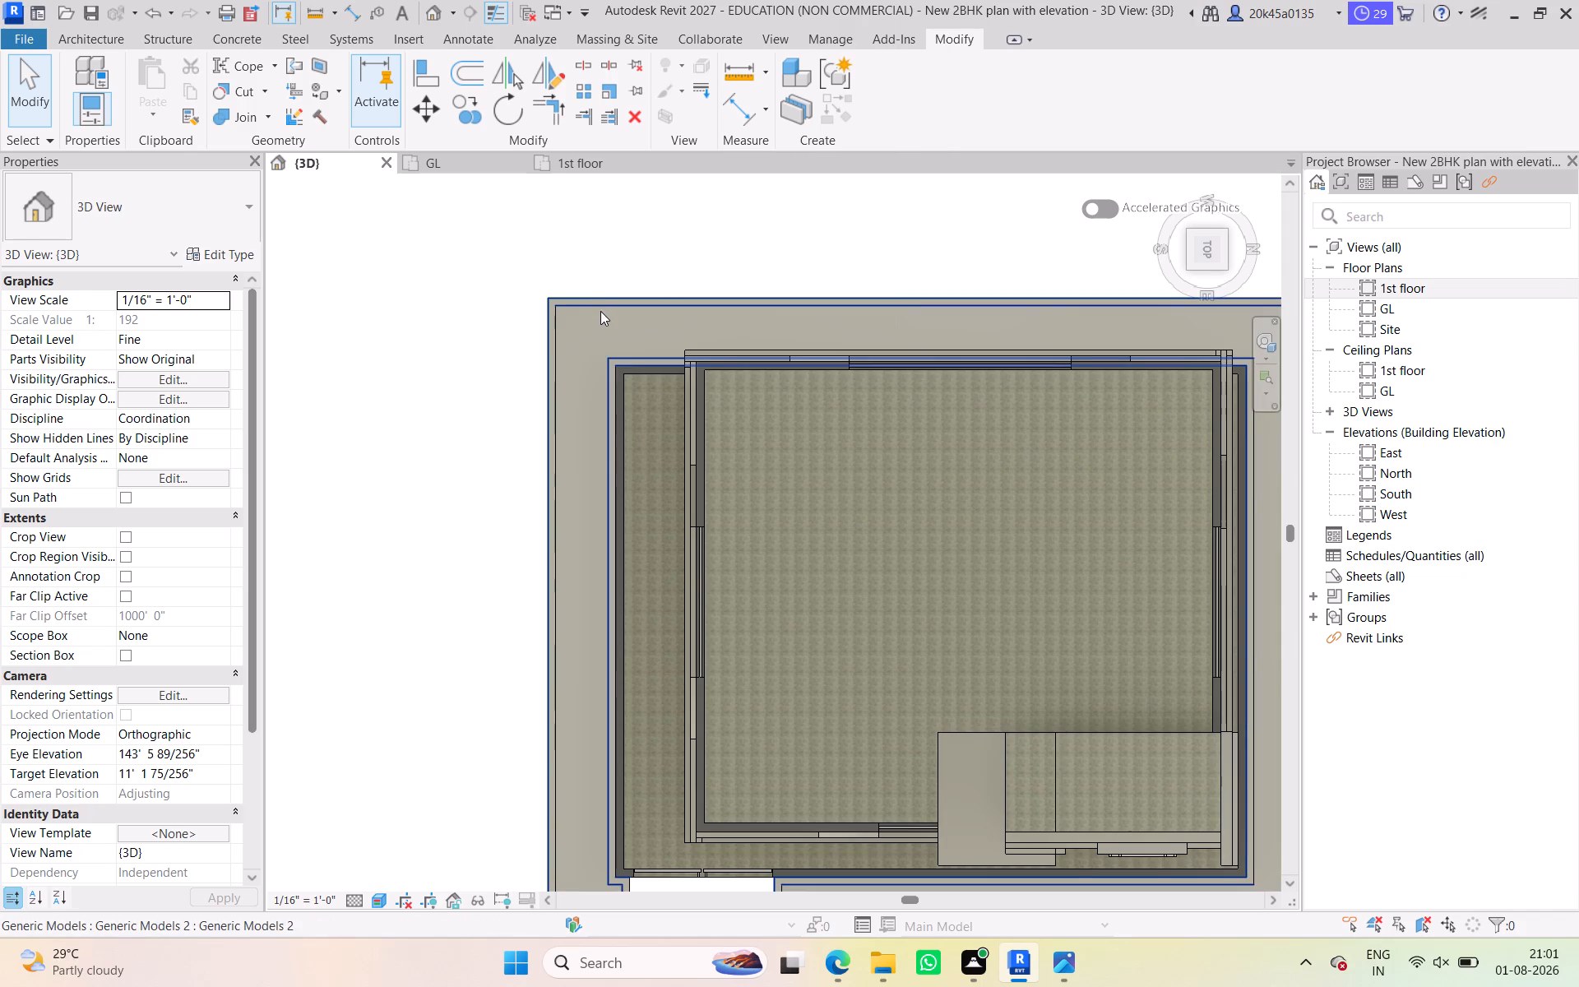
pyautogui.click(97, 43)
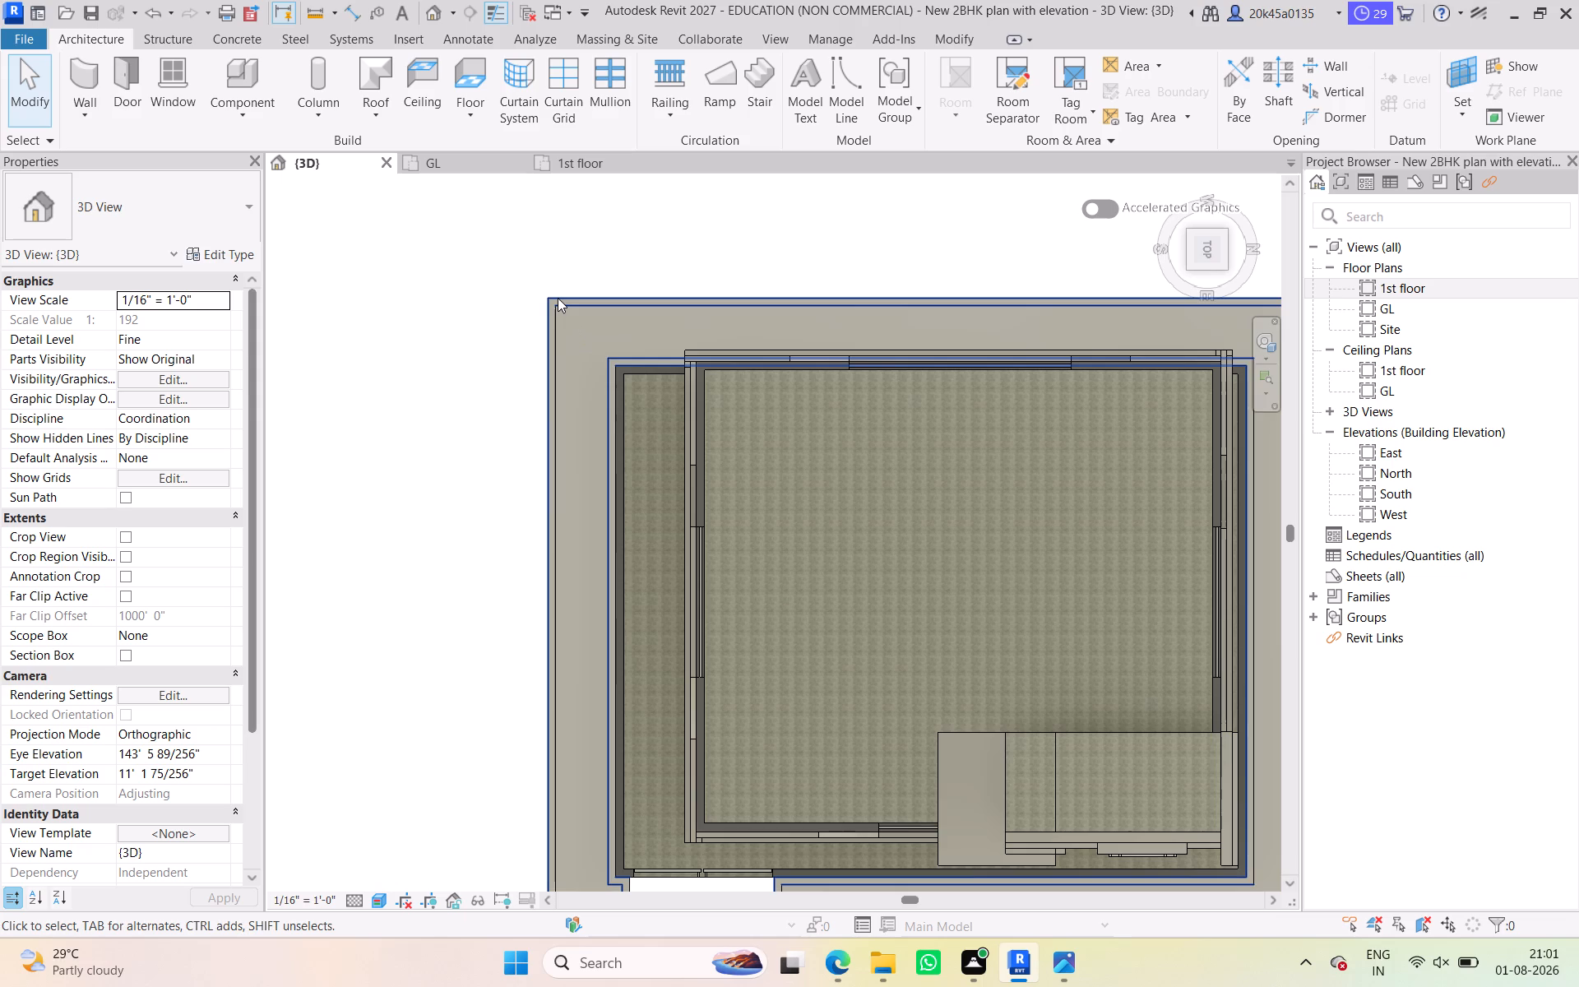
pyautogui.scroll(-2, 558, 298)
pyautogui.moveTo(558, 298); pyautogui.dragTo(558, 236, button='middle')
pyautogui.scroll(4, 591, 325)
pyautogui.moveTo(596, 336); pyautogui.dragTo(609, 427, button='middle')
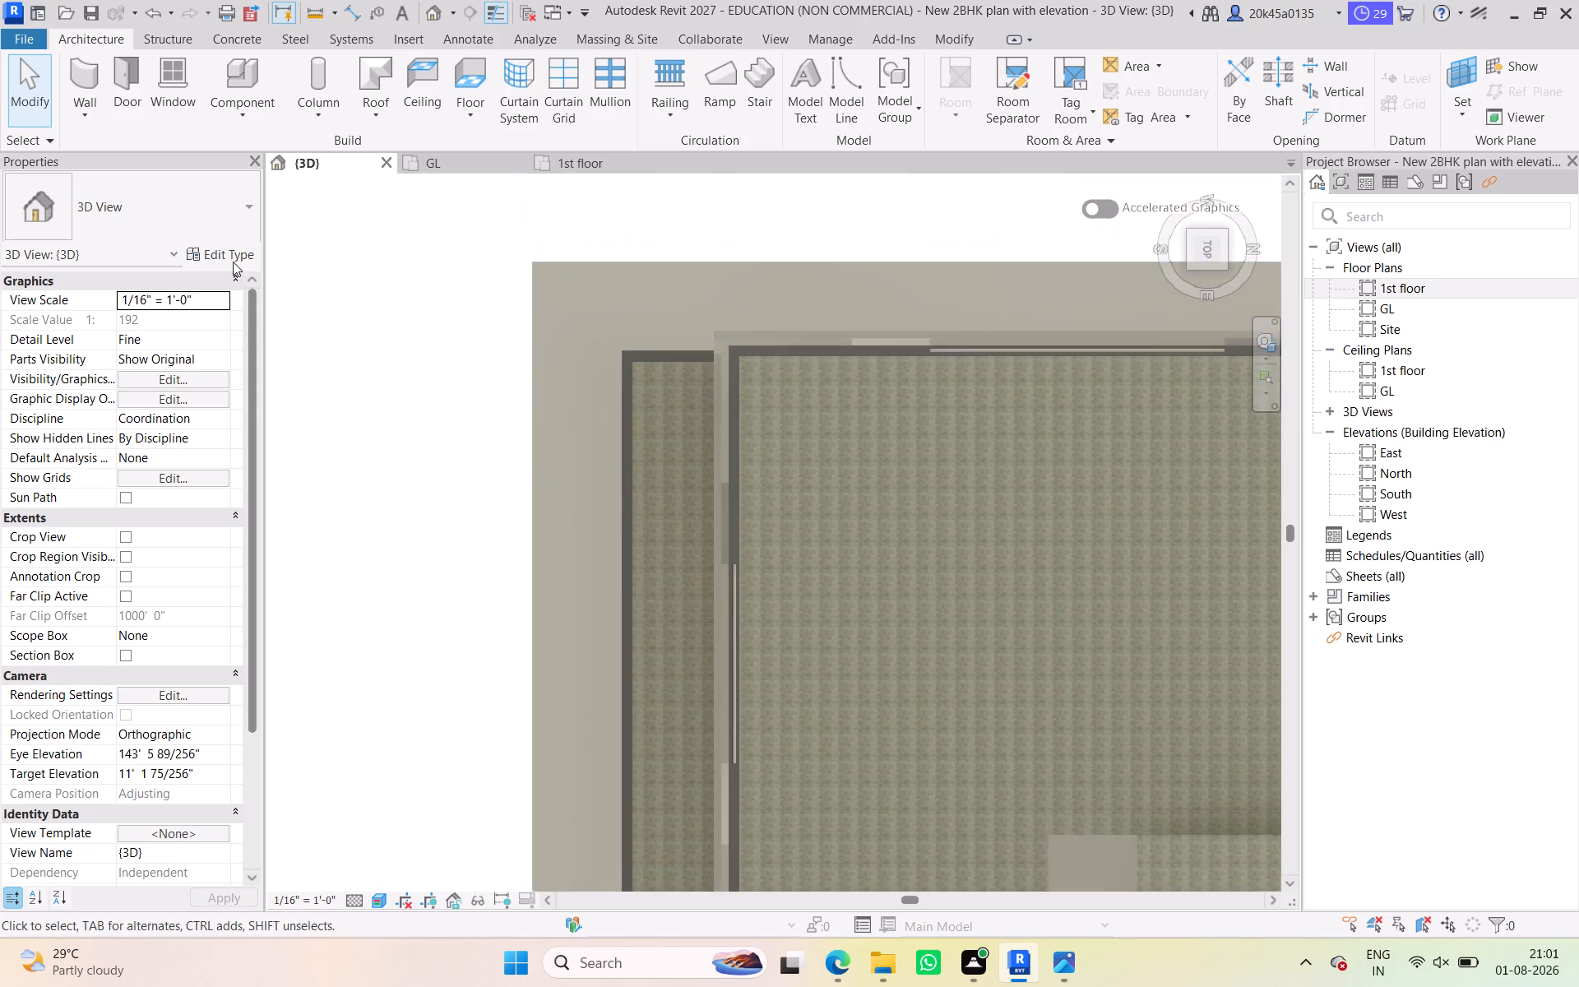
pyautogui.click(247, 117)
pyautogui.click(321, 198)
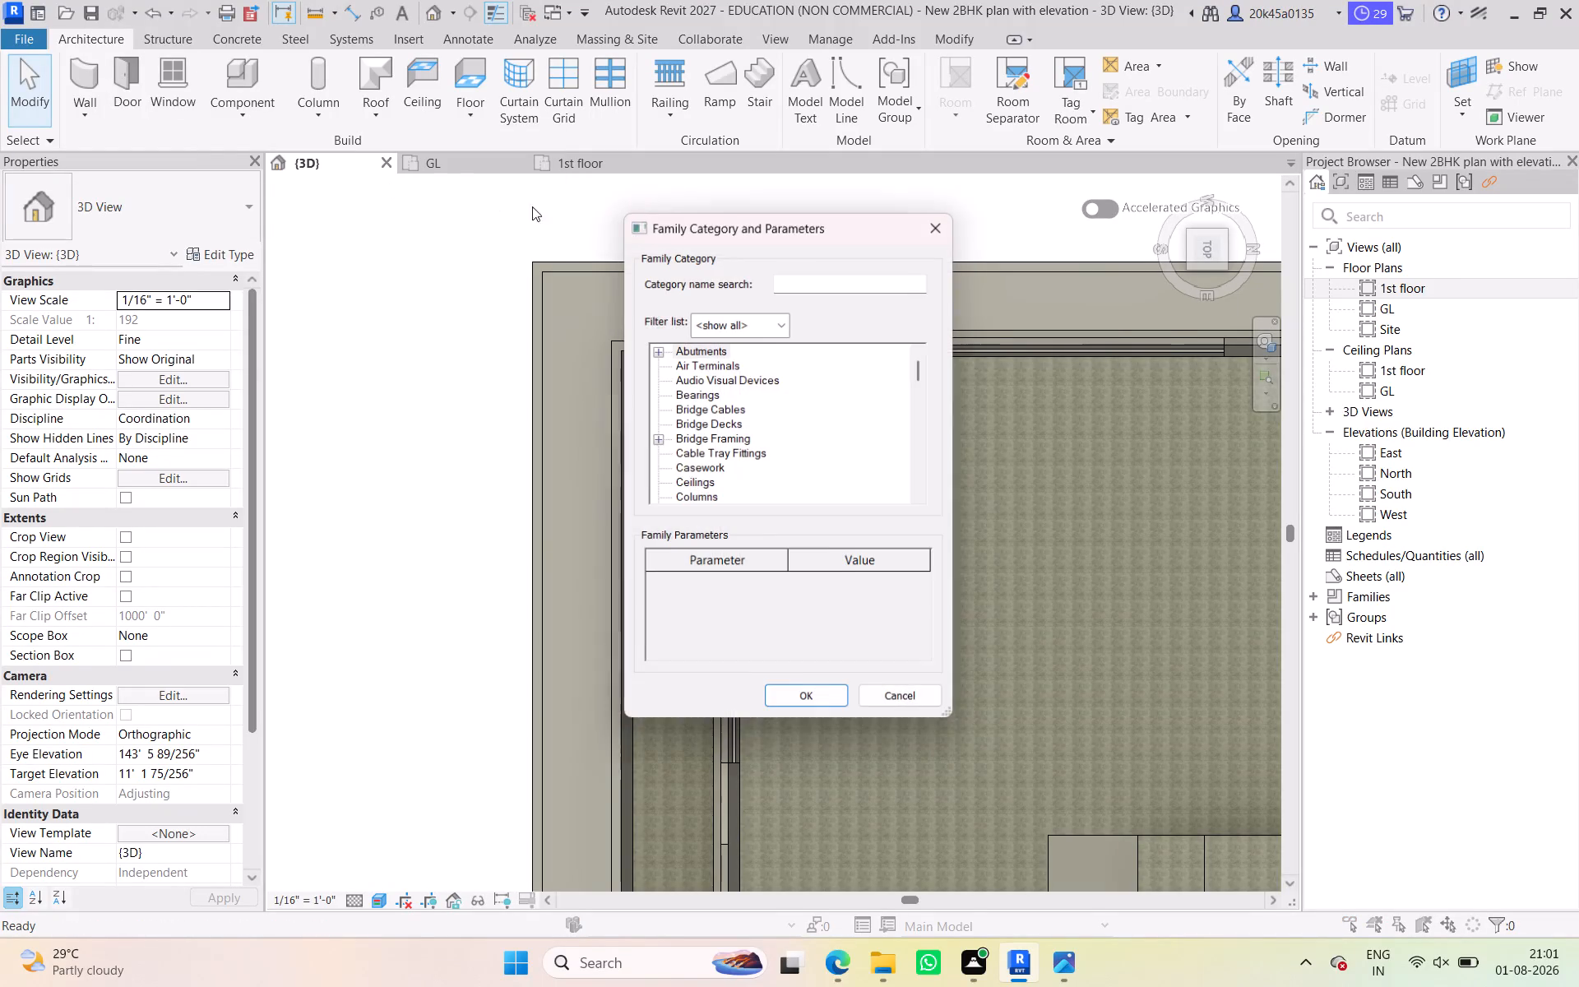
pyautogui.click(817, 284)
pyautogui.press('g')
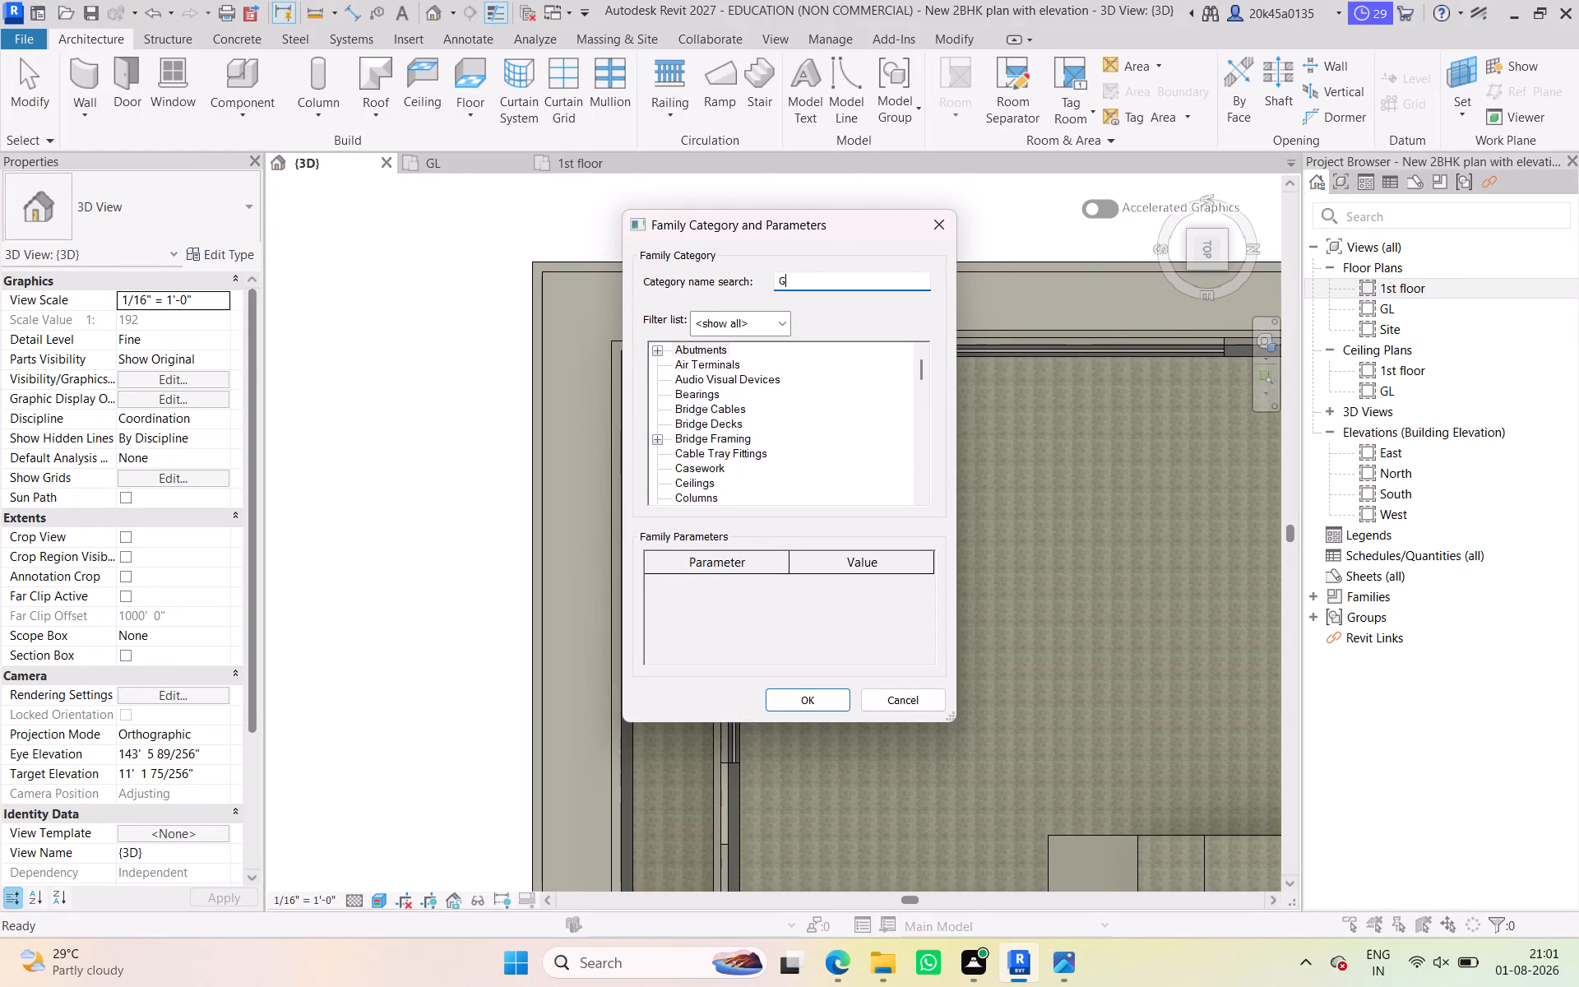
pyautogui.write('EN')
pyautogui.click(743, 354)
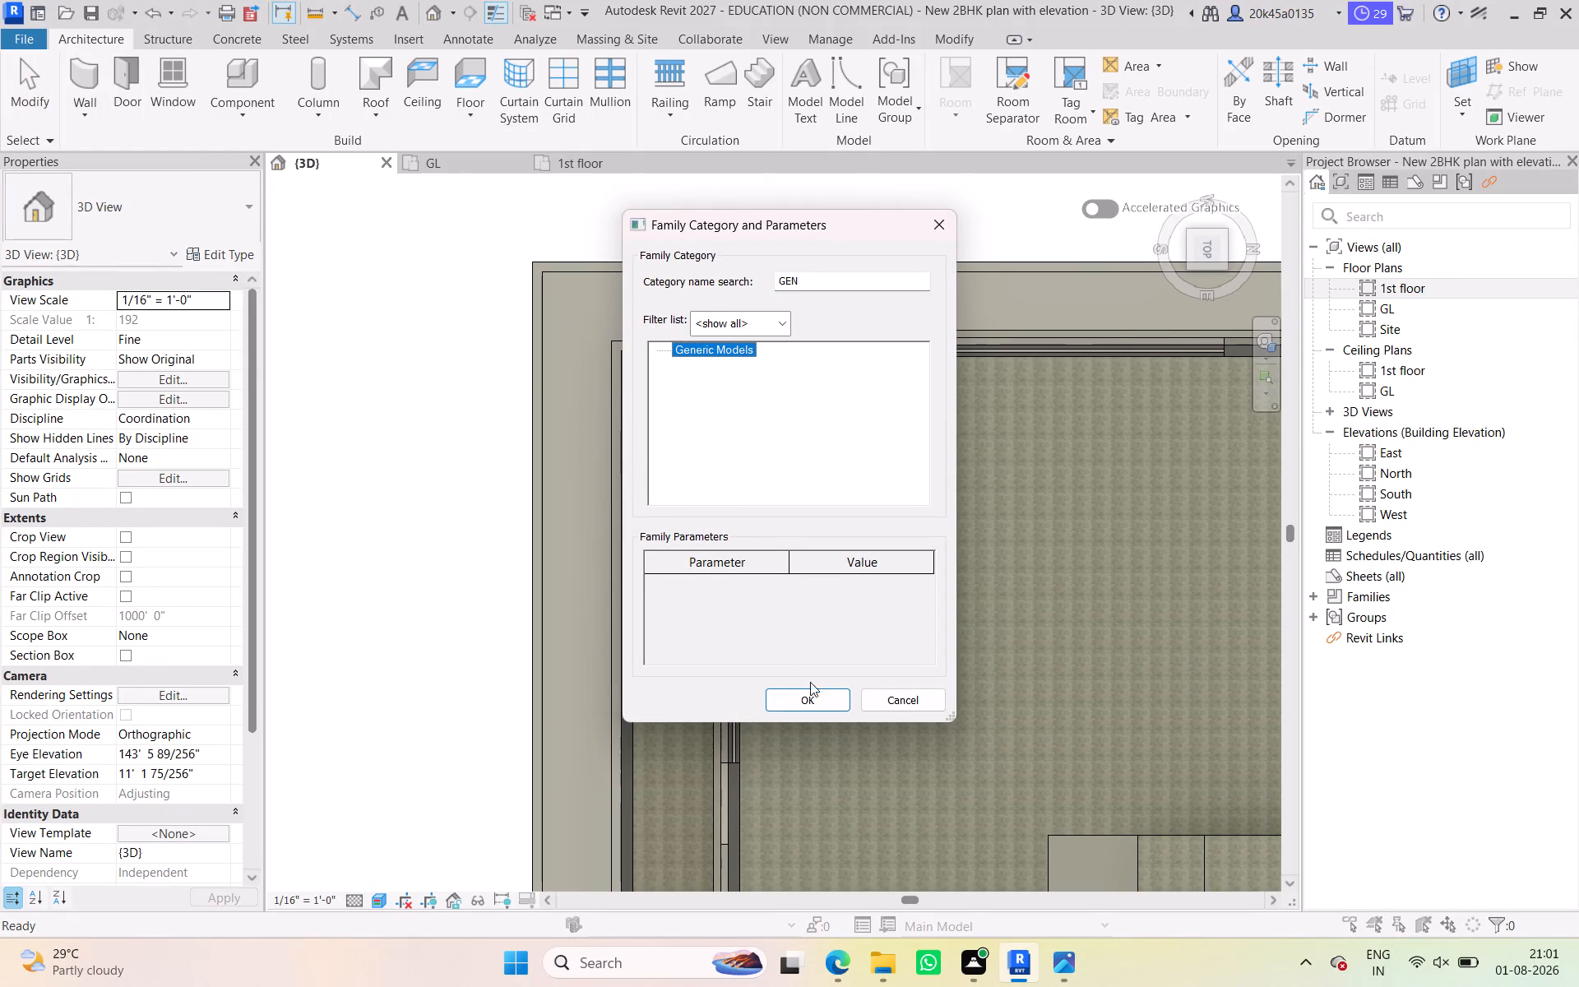
pyautogui.click(813, 702)
pyautogui.click(1102, 505)
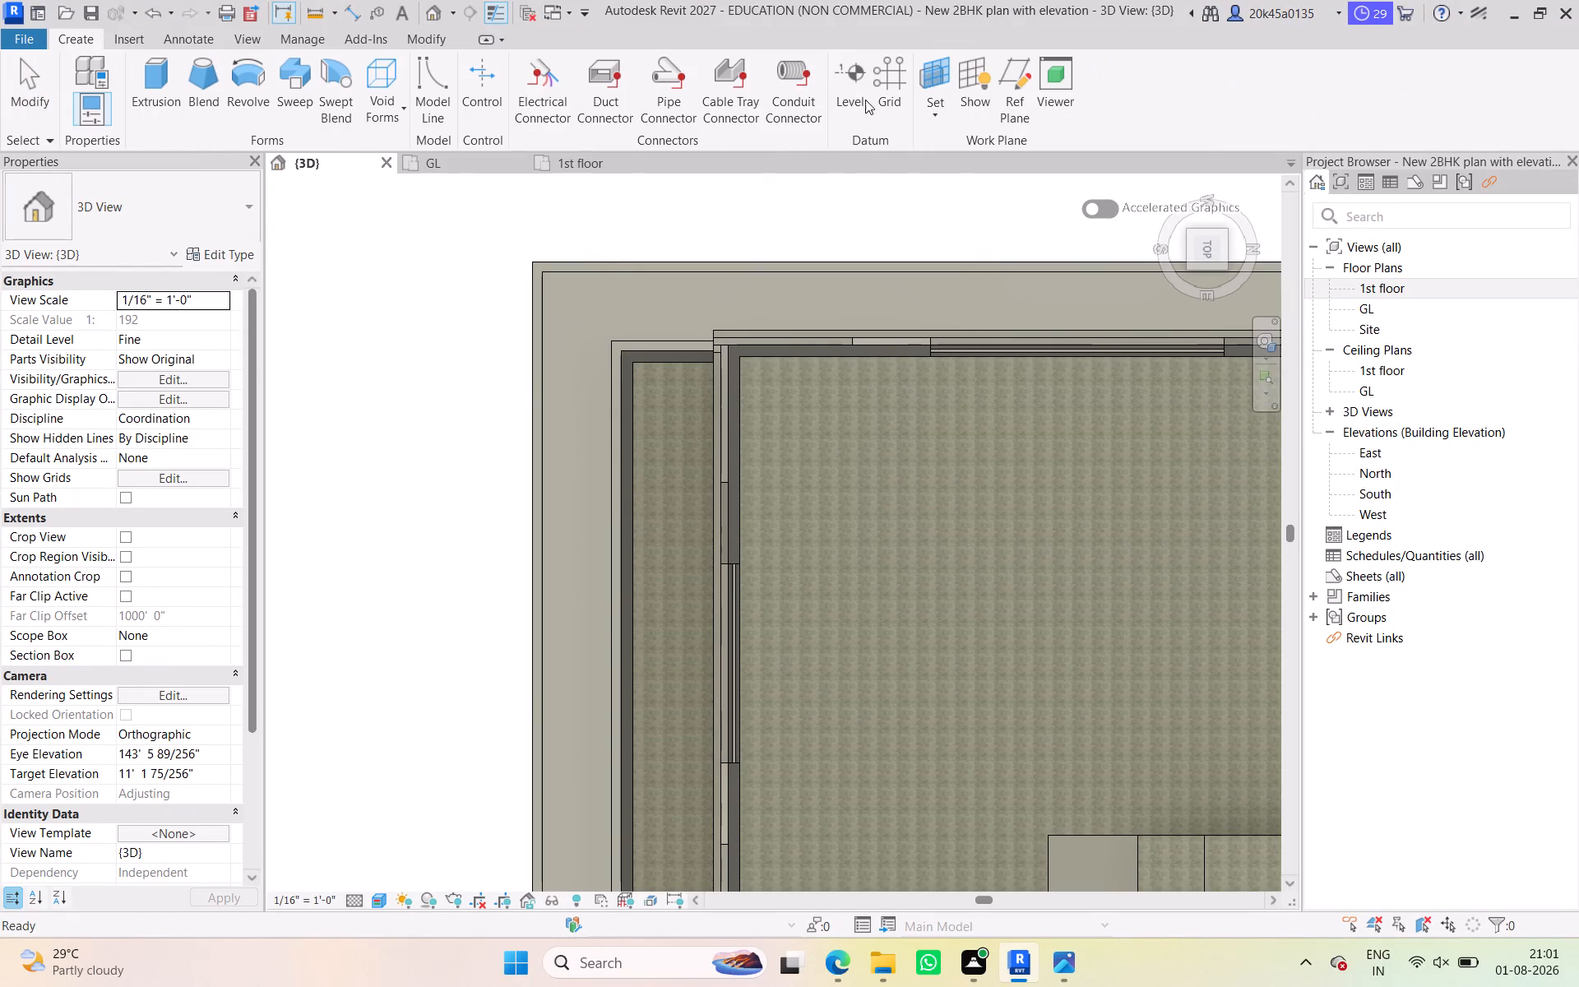
# Start an extrusion and pick the top face of the surround's rim as its work plane.
pyautogui.click(175, 84)
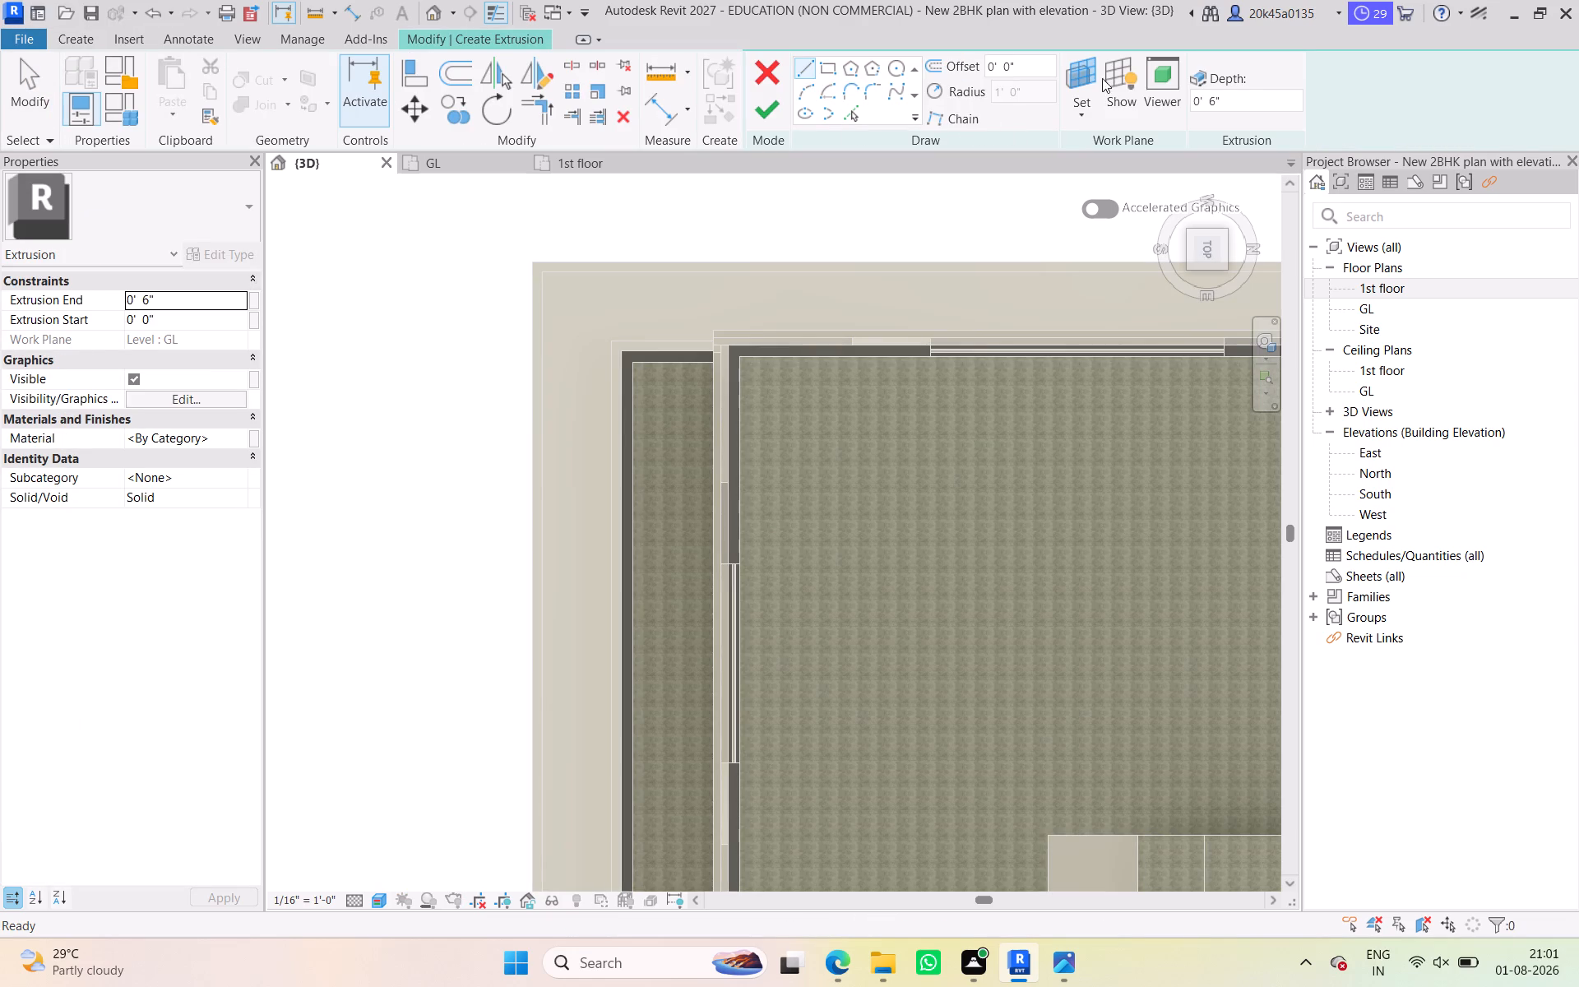
pyautogui.click(1070, 108)
pyautogui.click(1114, 188)
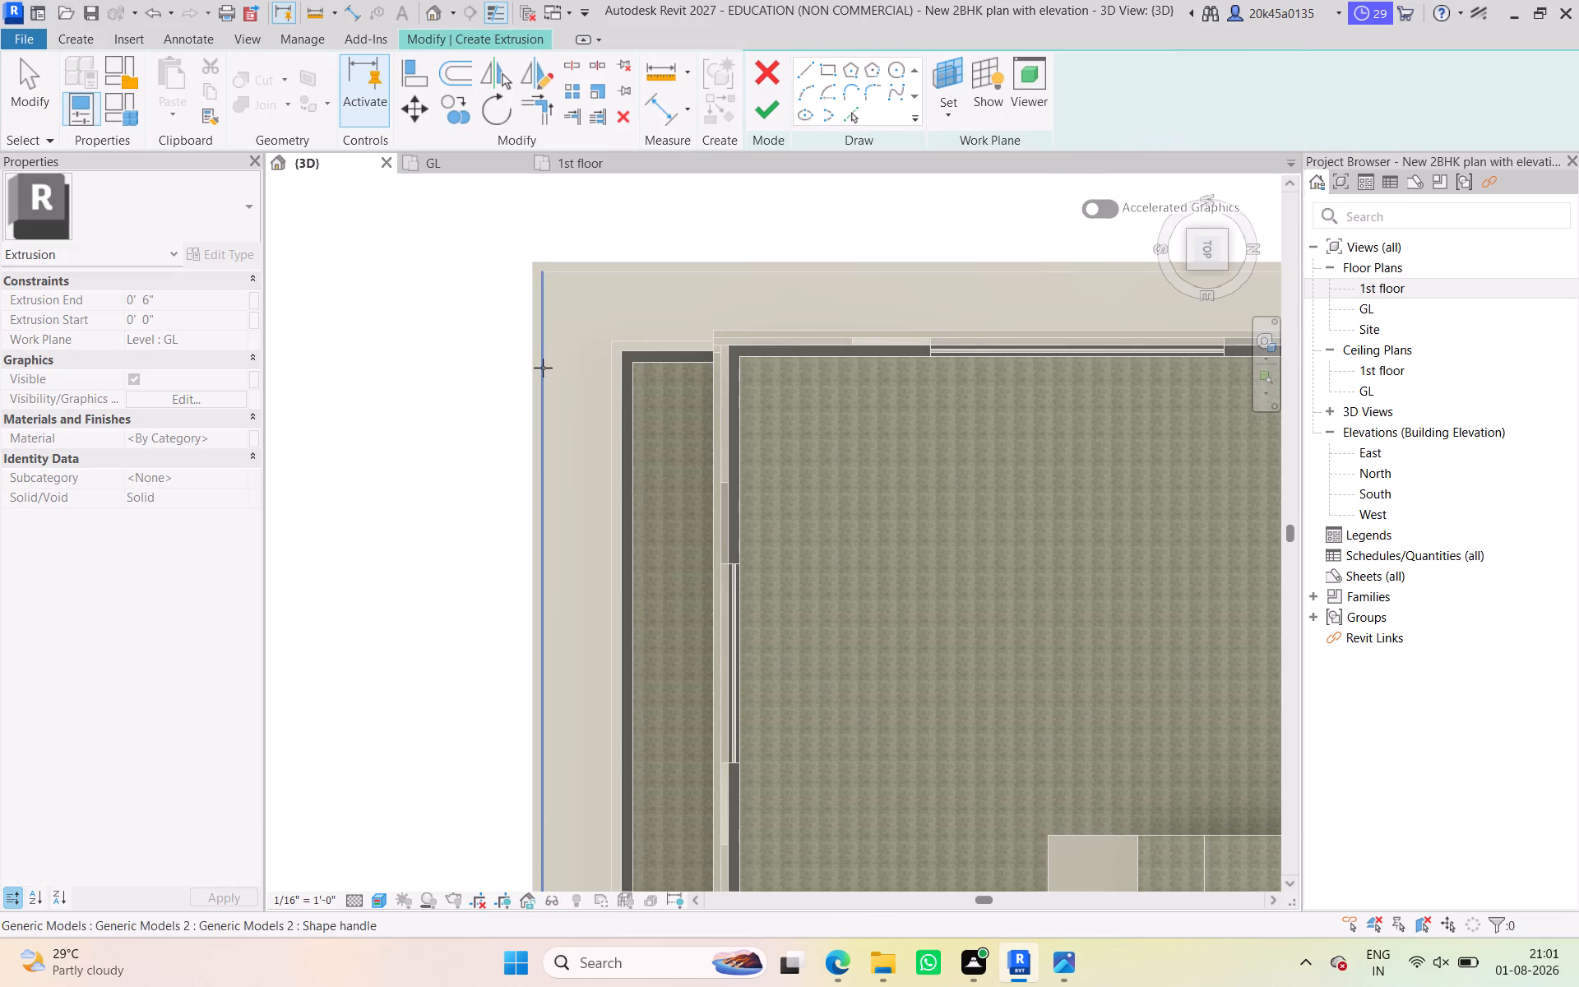
pyautogui.click(554, 268)
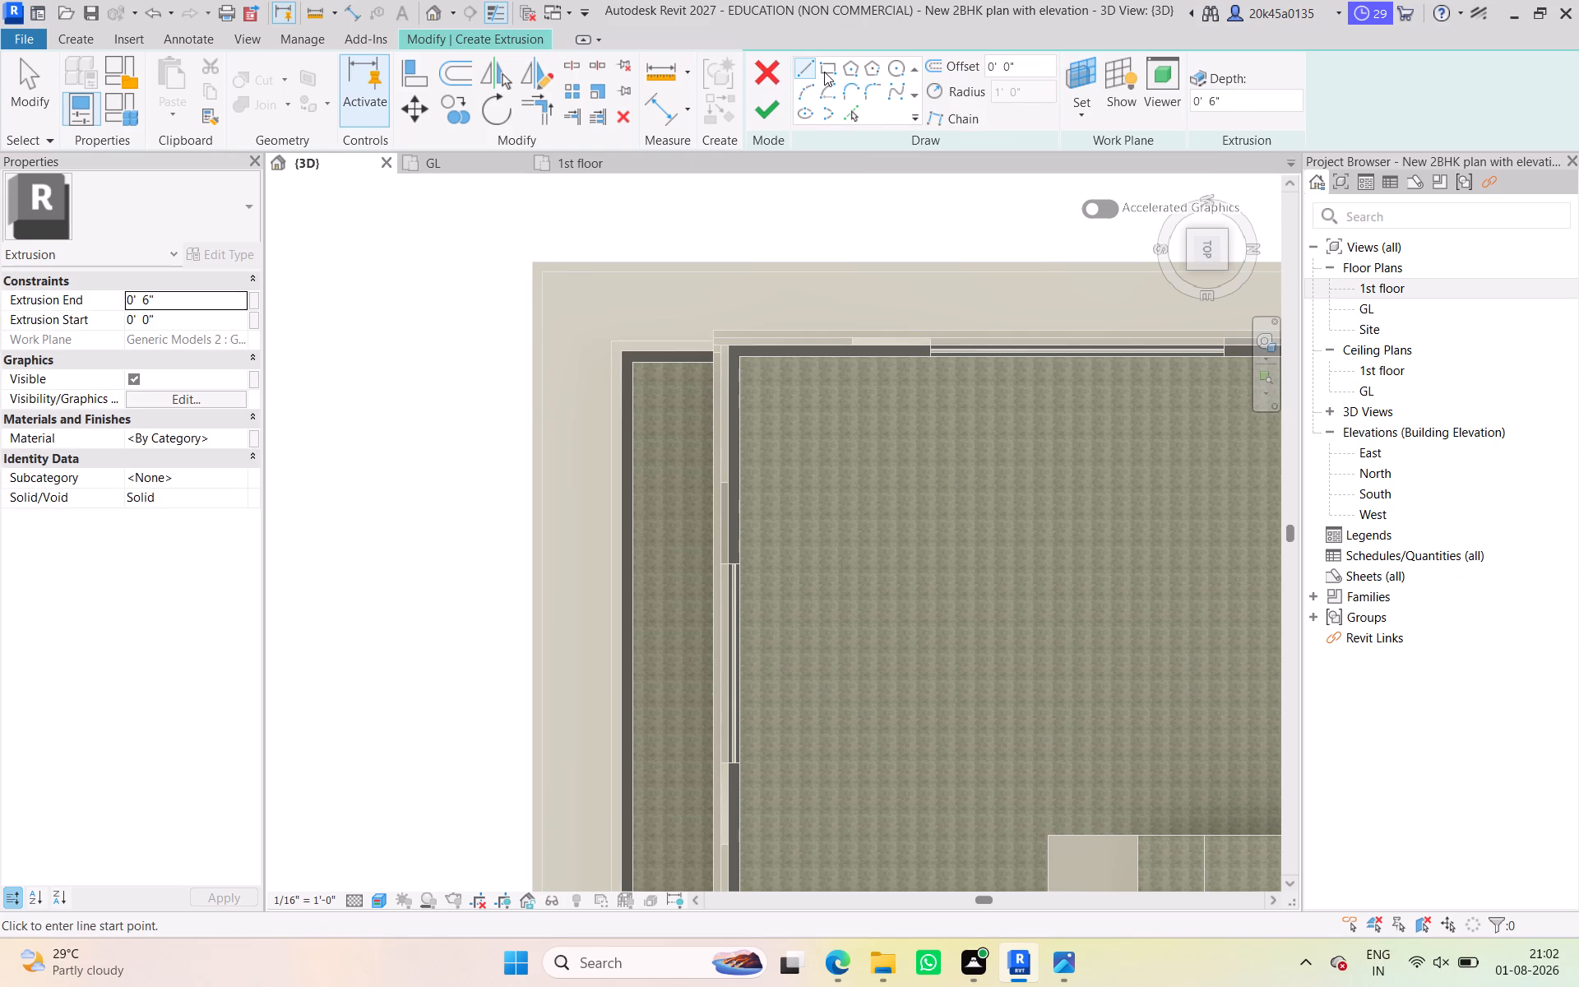
# Pick the recess's inner and outer edges as extrusion sketch lines along the three sides of the plot away from the gate.
pyautogui.click(854, 113)
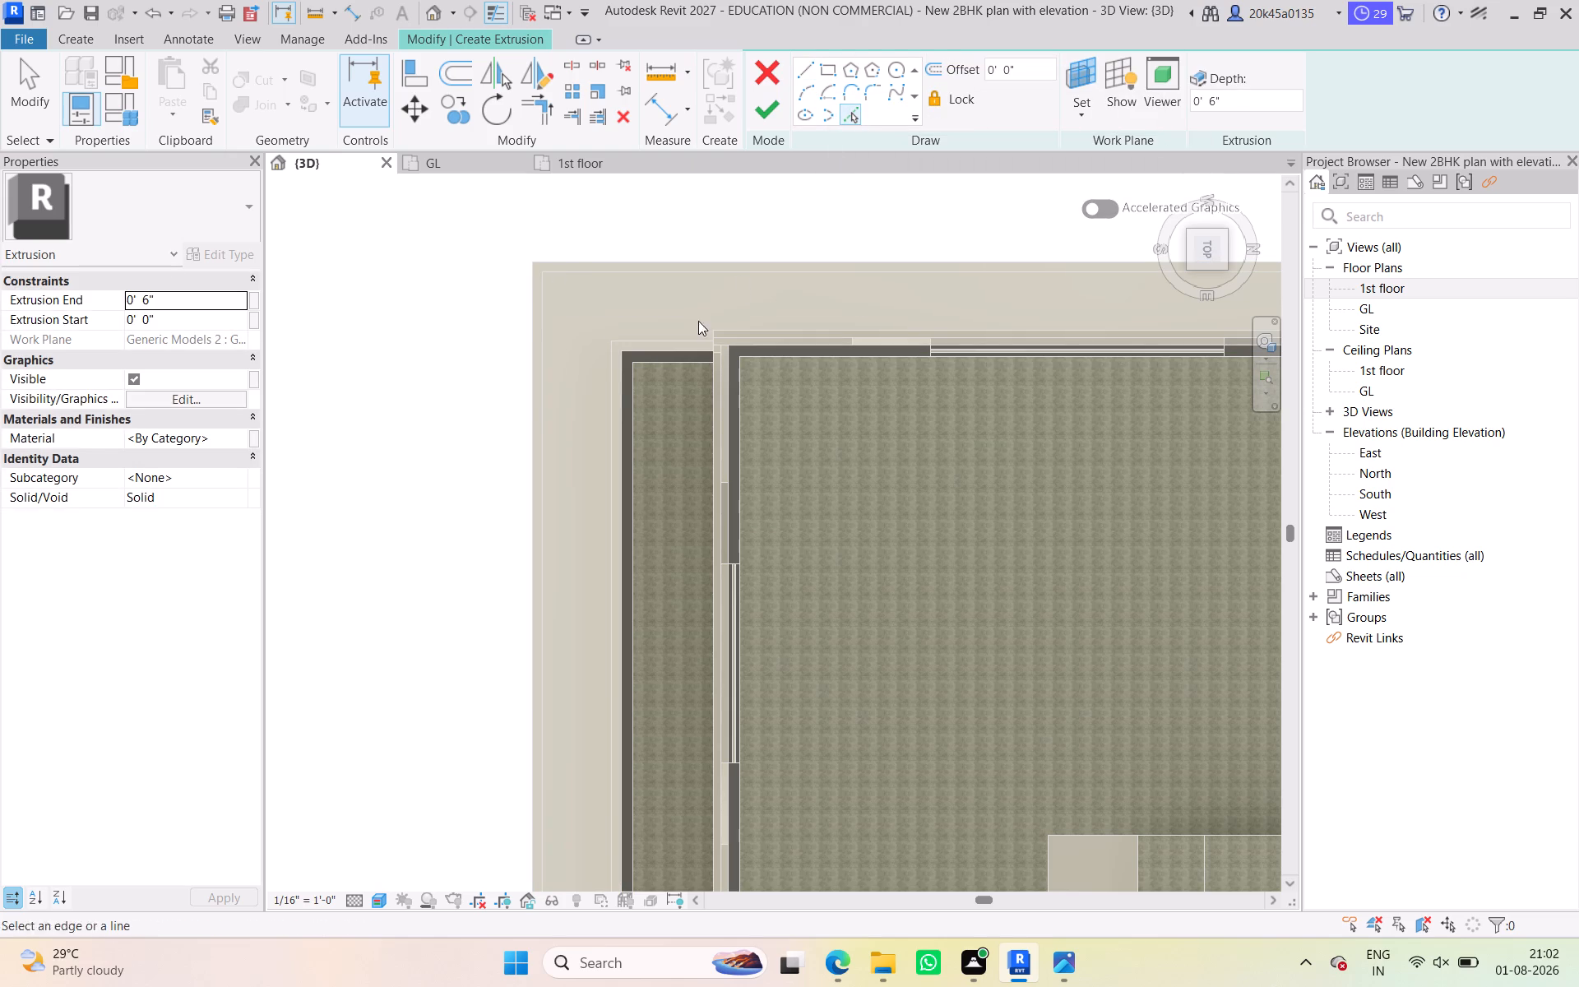
pyautogui.click(606, 421)
pyautogui.click(643, 340)
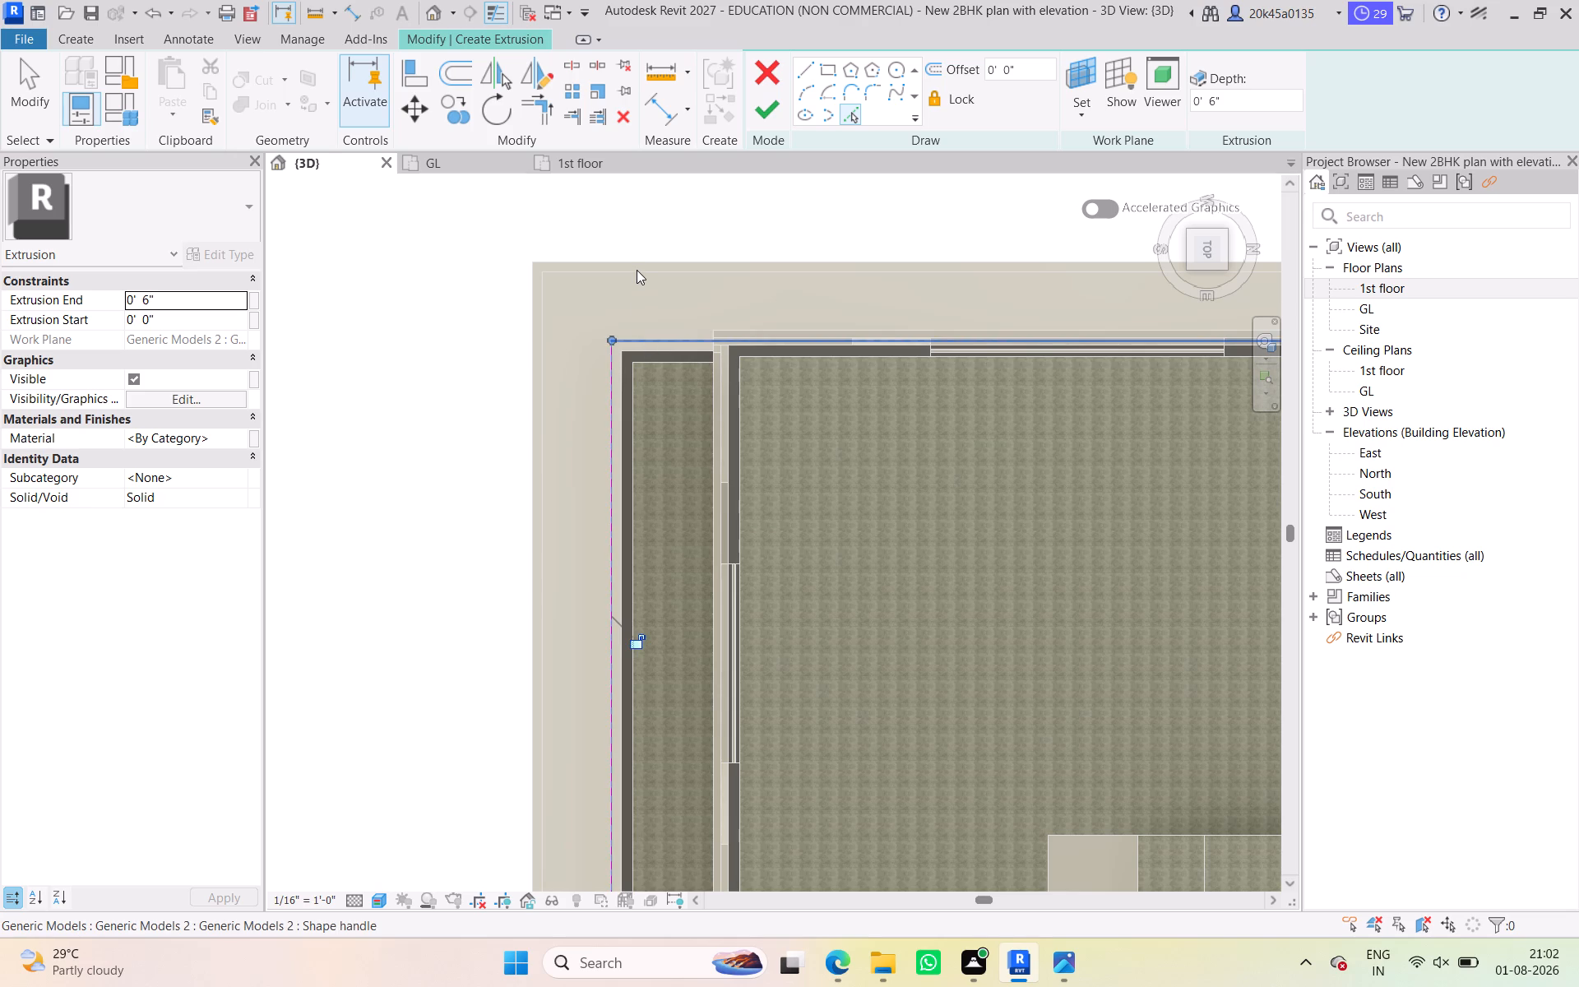
pyautogui.click(641, 274)
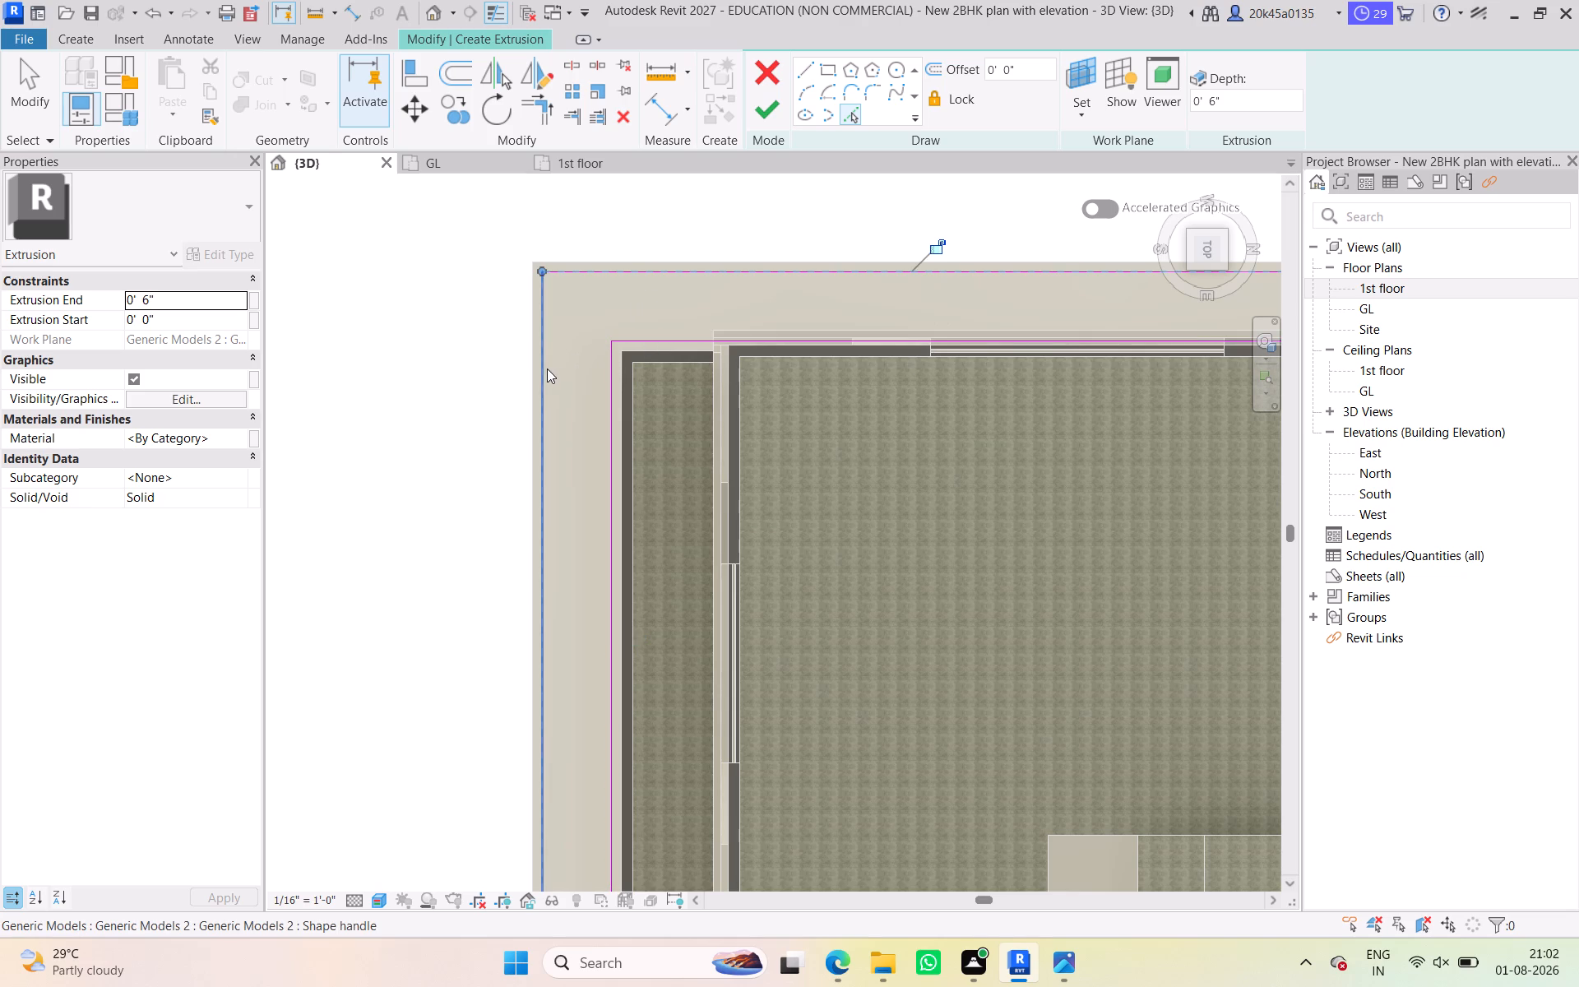
pyautogui.click(547, 368)
pyautogui.scroll(-3, 647, 329)
pyautogui.moveTo(647, 329); pyautogui.dragTo(586, 296, button='middle')
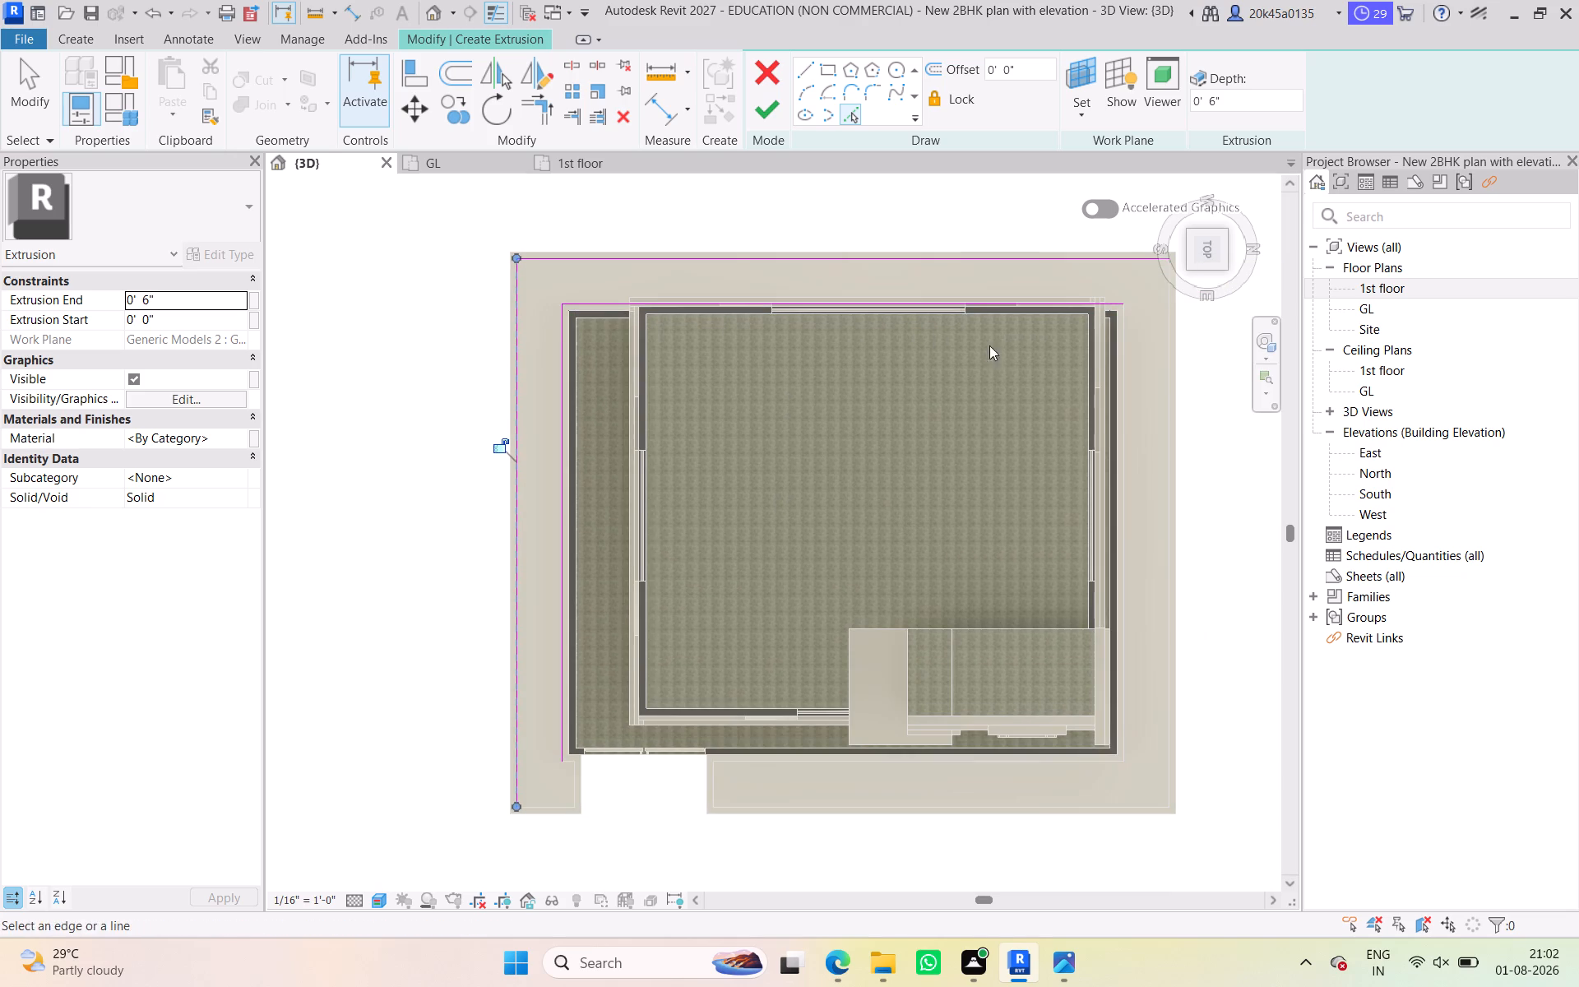
pyautogui.click(1165, 387)
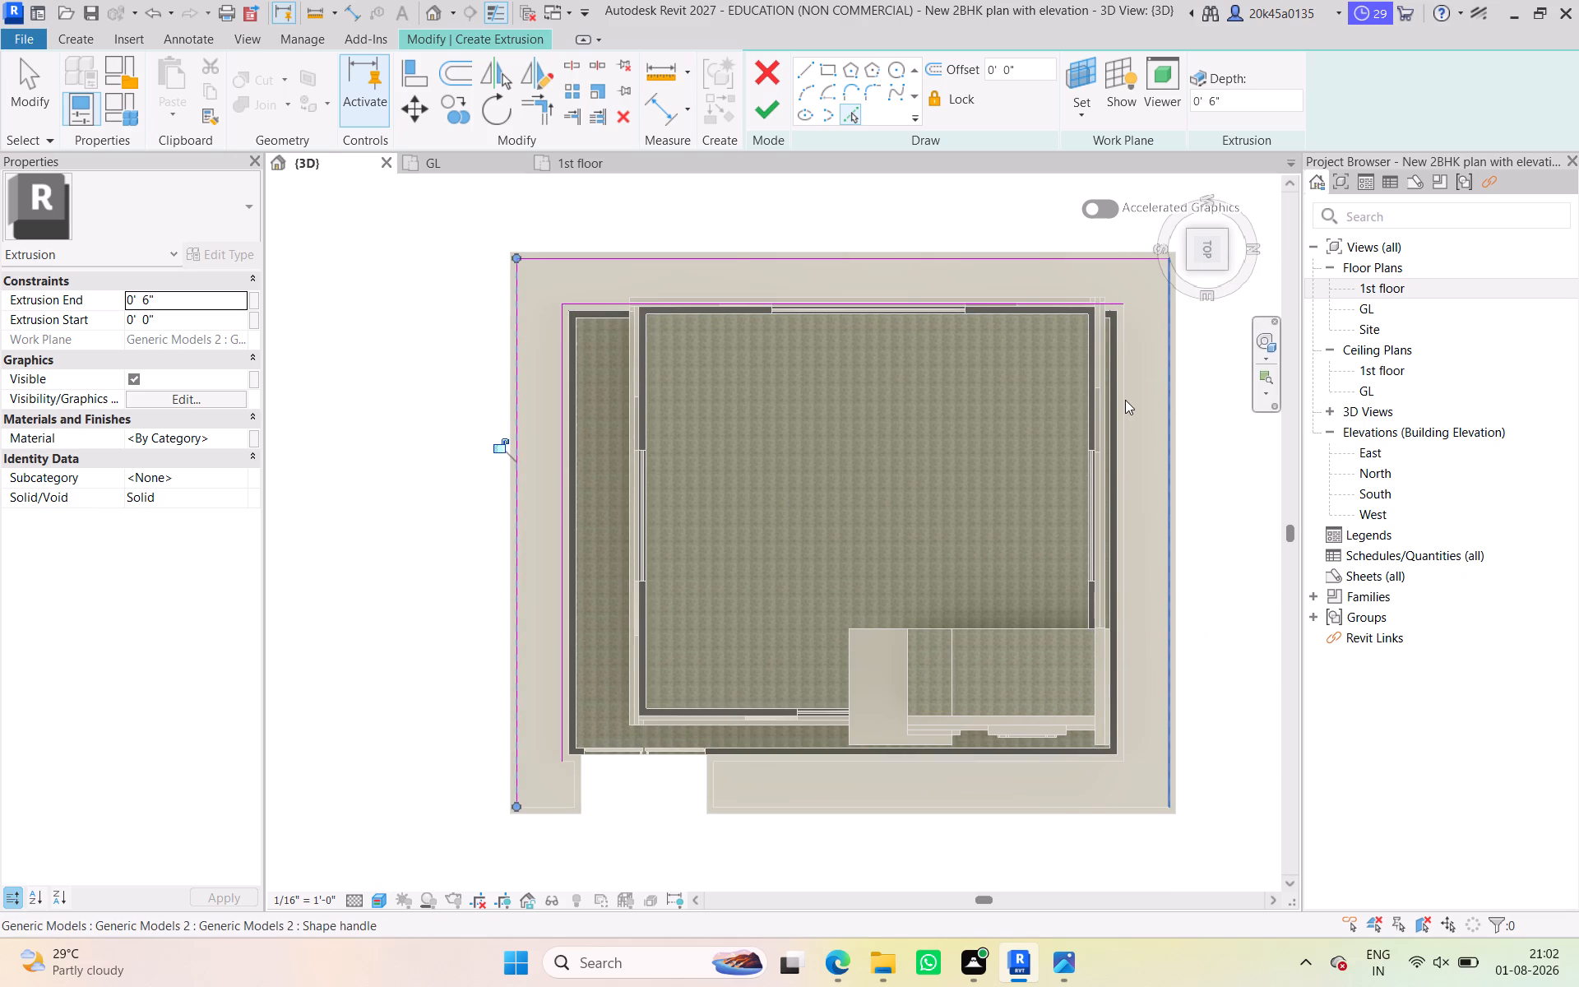
pyautogui.click(1128, 392)
# Pick the remaining recess edges along the gate side, including both ends at the gate opening, to close the extrusion profile.
pyautogui.scroll(-2, 1128, 414)
pyautogui.moveTo(1128, 414); pyautogui.dragTo(1109, 361, button='middle')
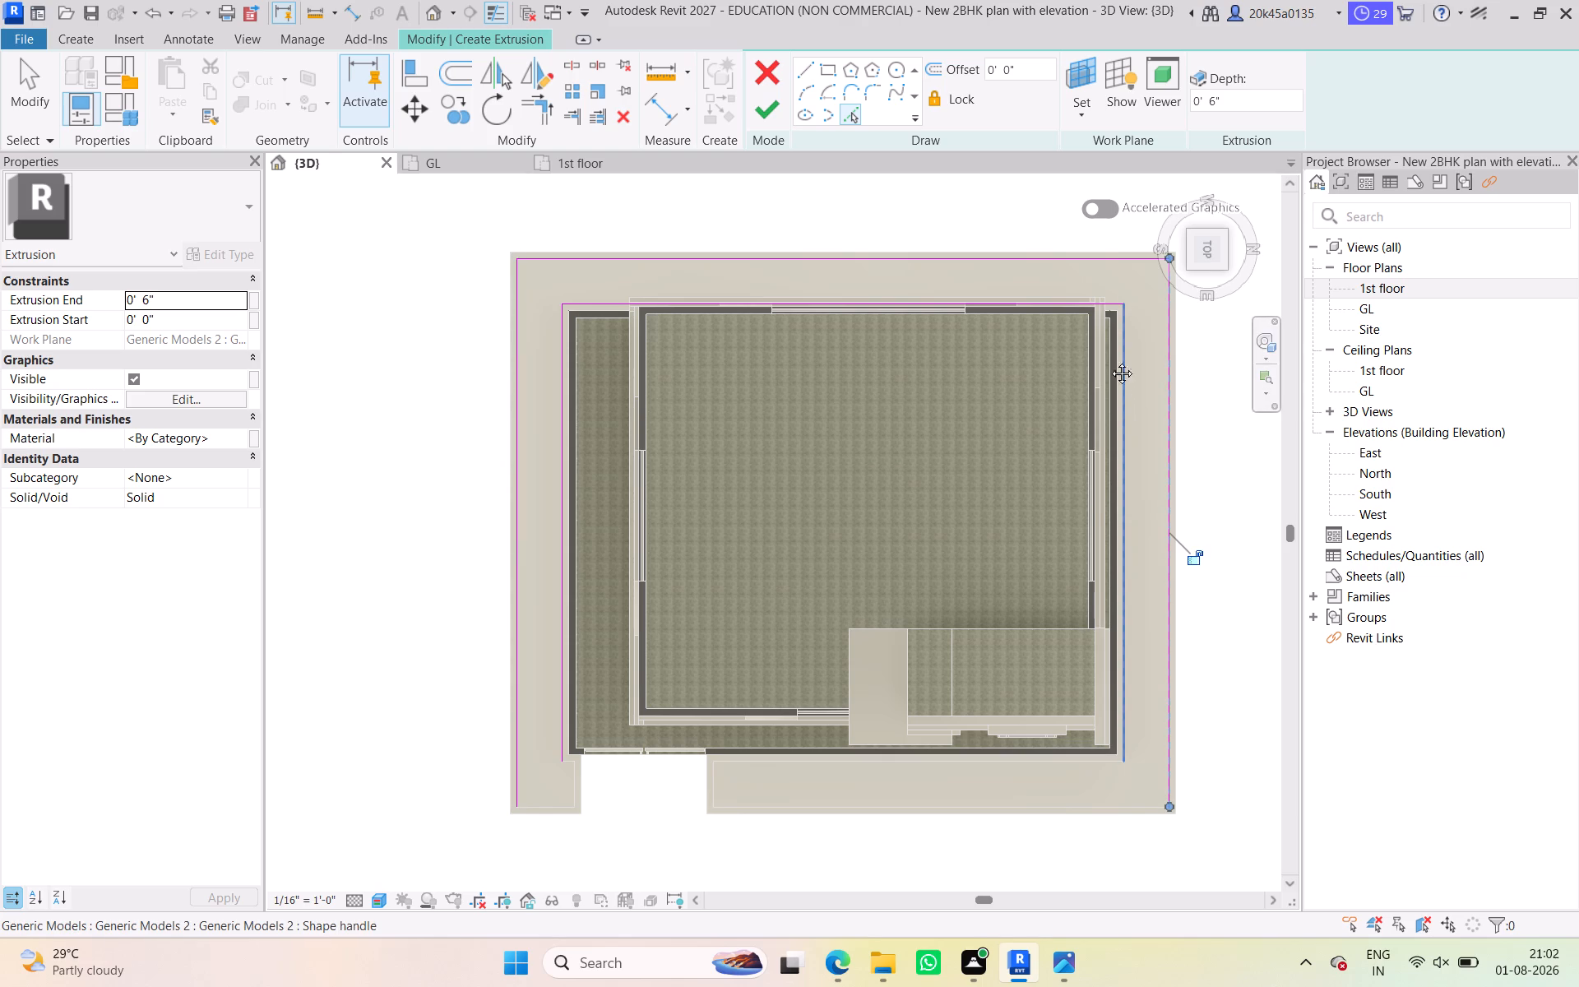
pyautogui.moveTo(1109, 361); pyautogui.dragTo(1100, 337, button='middle')
pyautogui.scroll(4, 1031, 606)
pyautogui.moveTo(1031, 605); pyautogui.dragTo(1036, 613, button='middle')
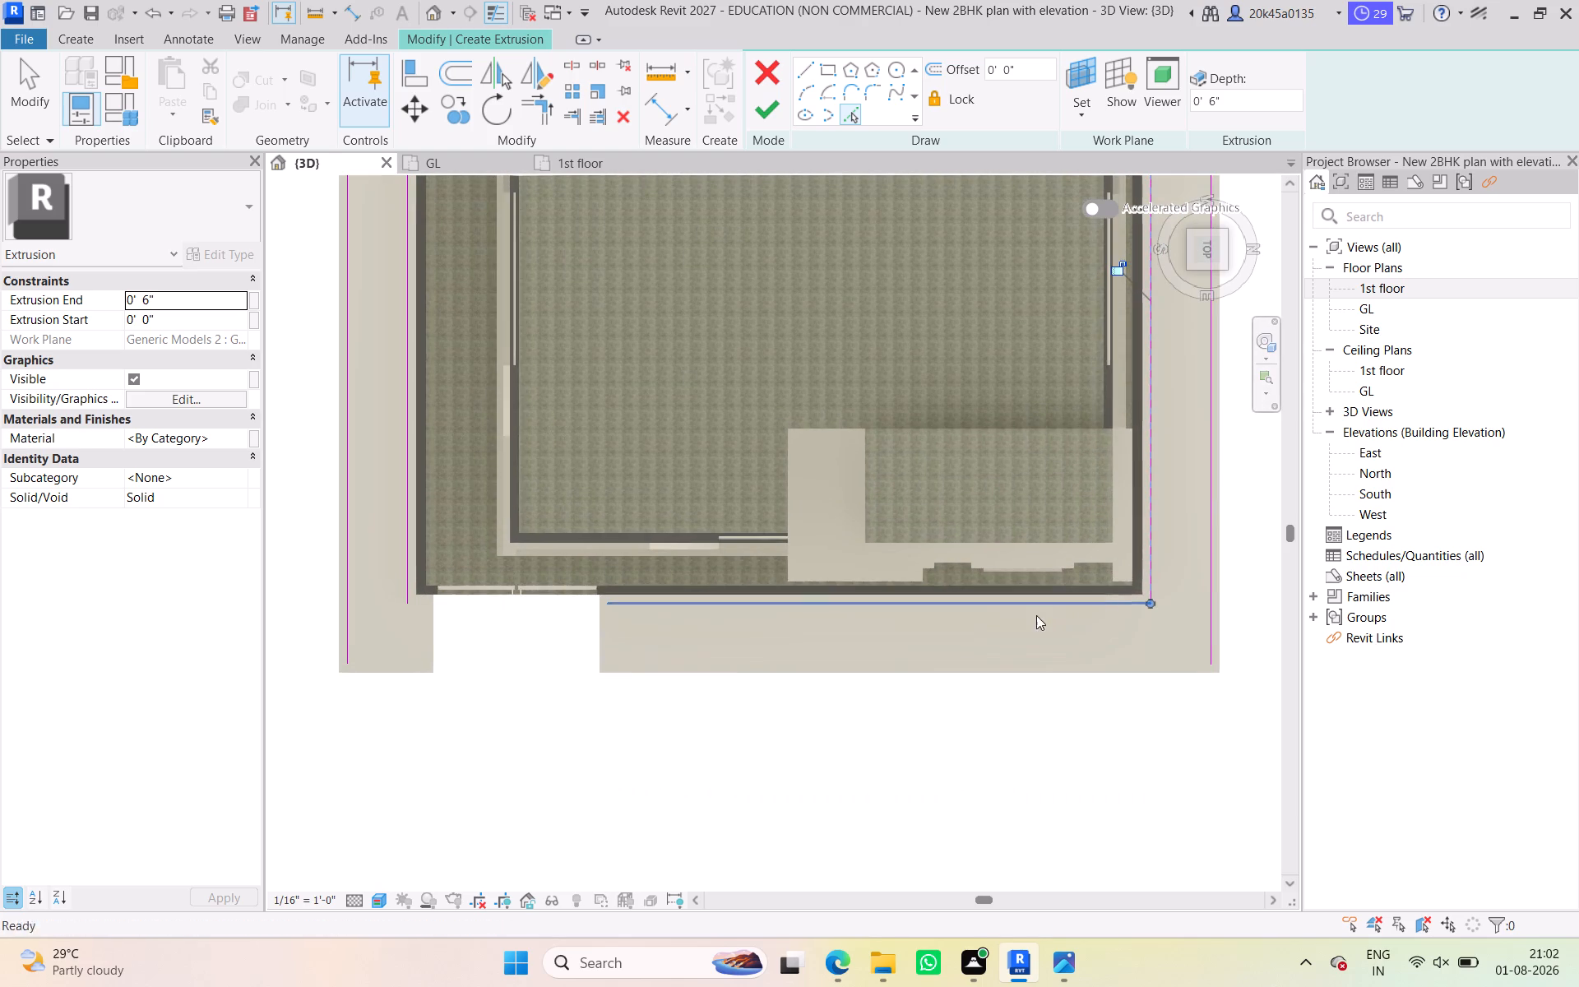
pyautogui.click(1026, 612)
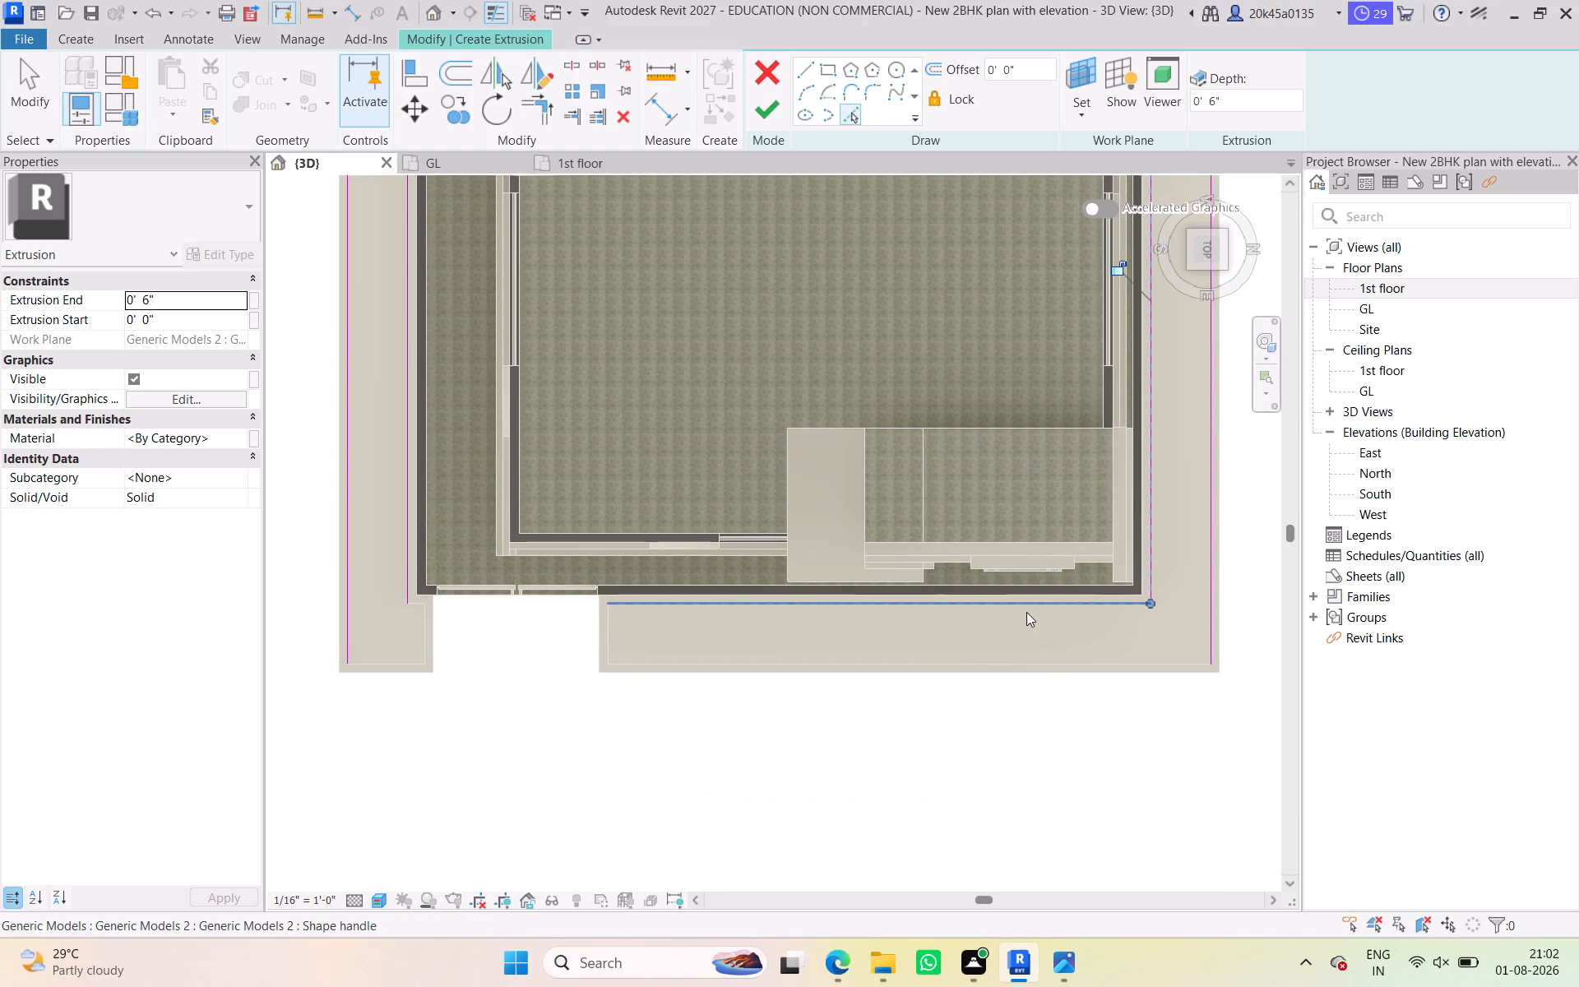
pyautogui.click(1020, 656)
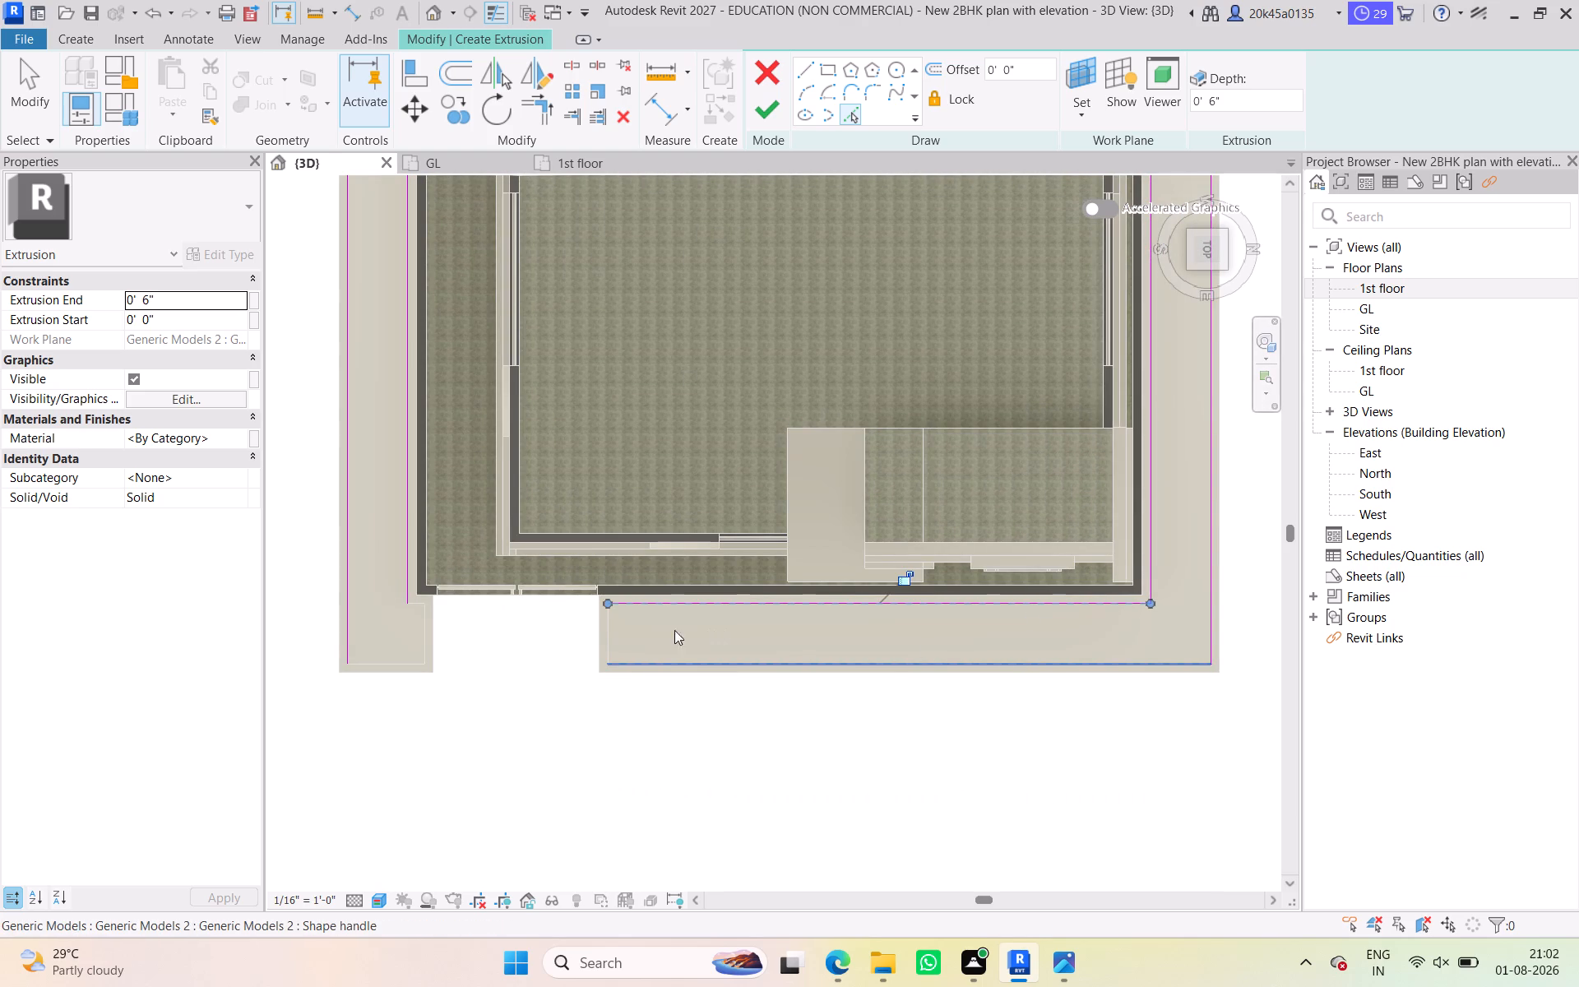
pyautogui.click(615, 633)
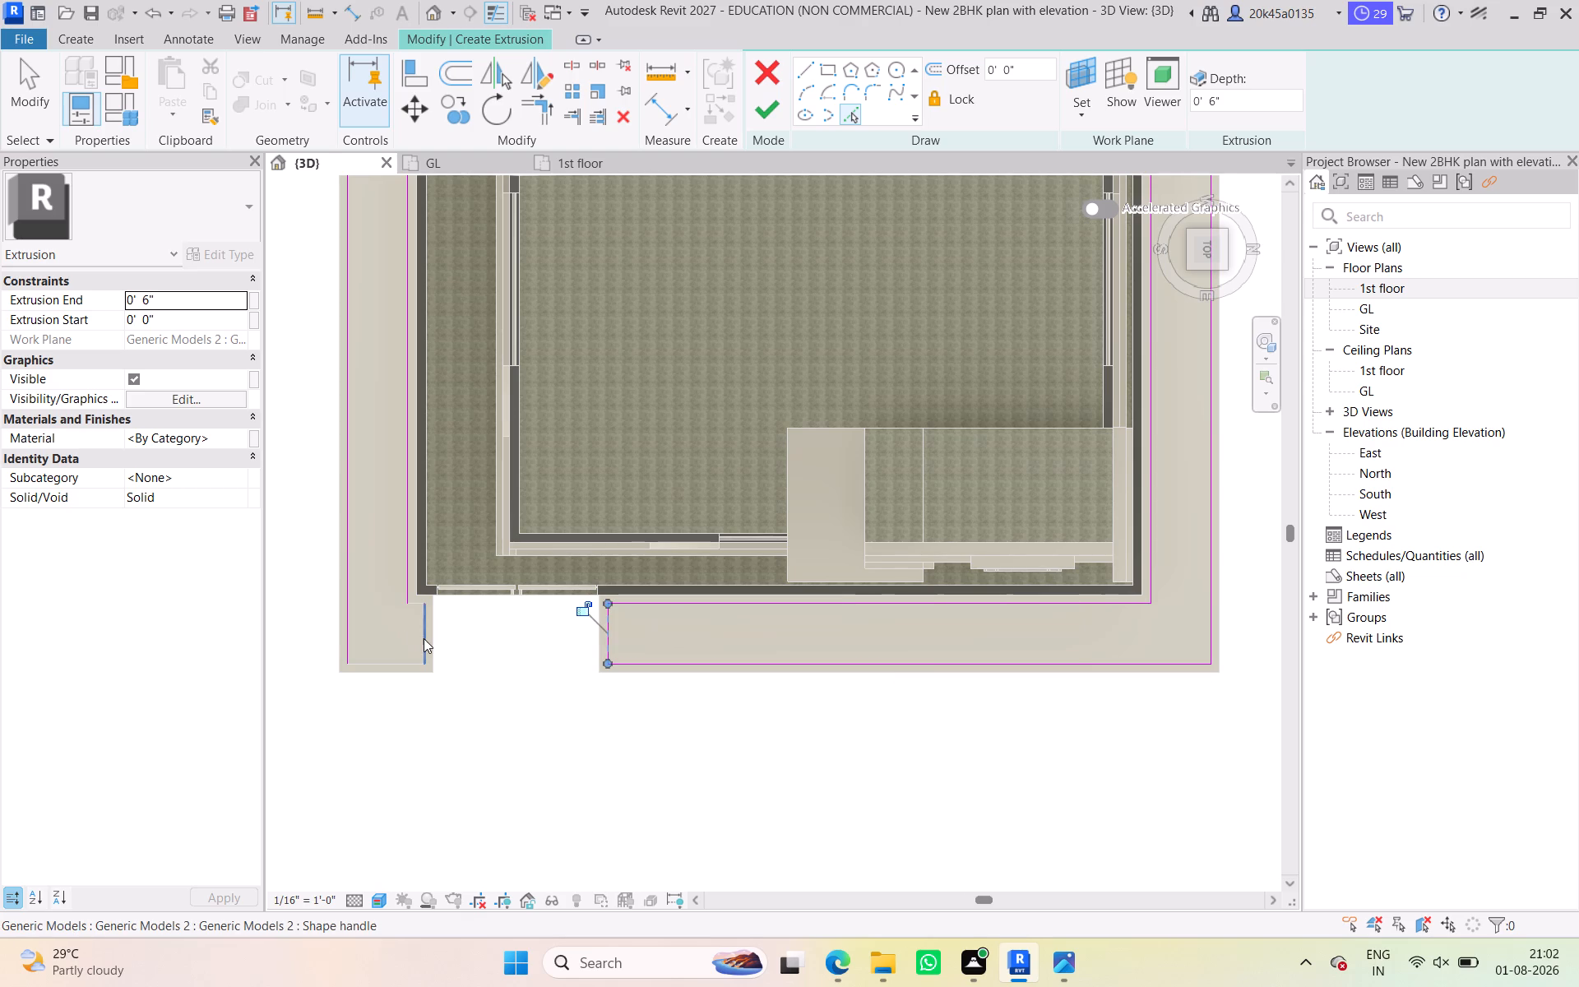
pyautogui.click(424, 638)
pyautogui.click(404, 657)
pyautogui.scroll(4, 422, 622)
pyautogui.click(412, 594)
pyautogui.scroll(-4, 576, 639)
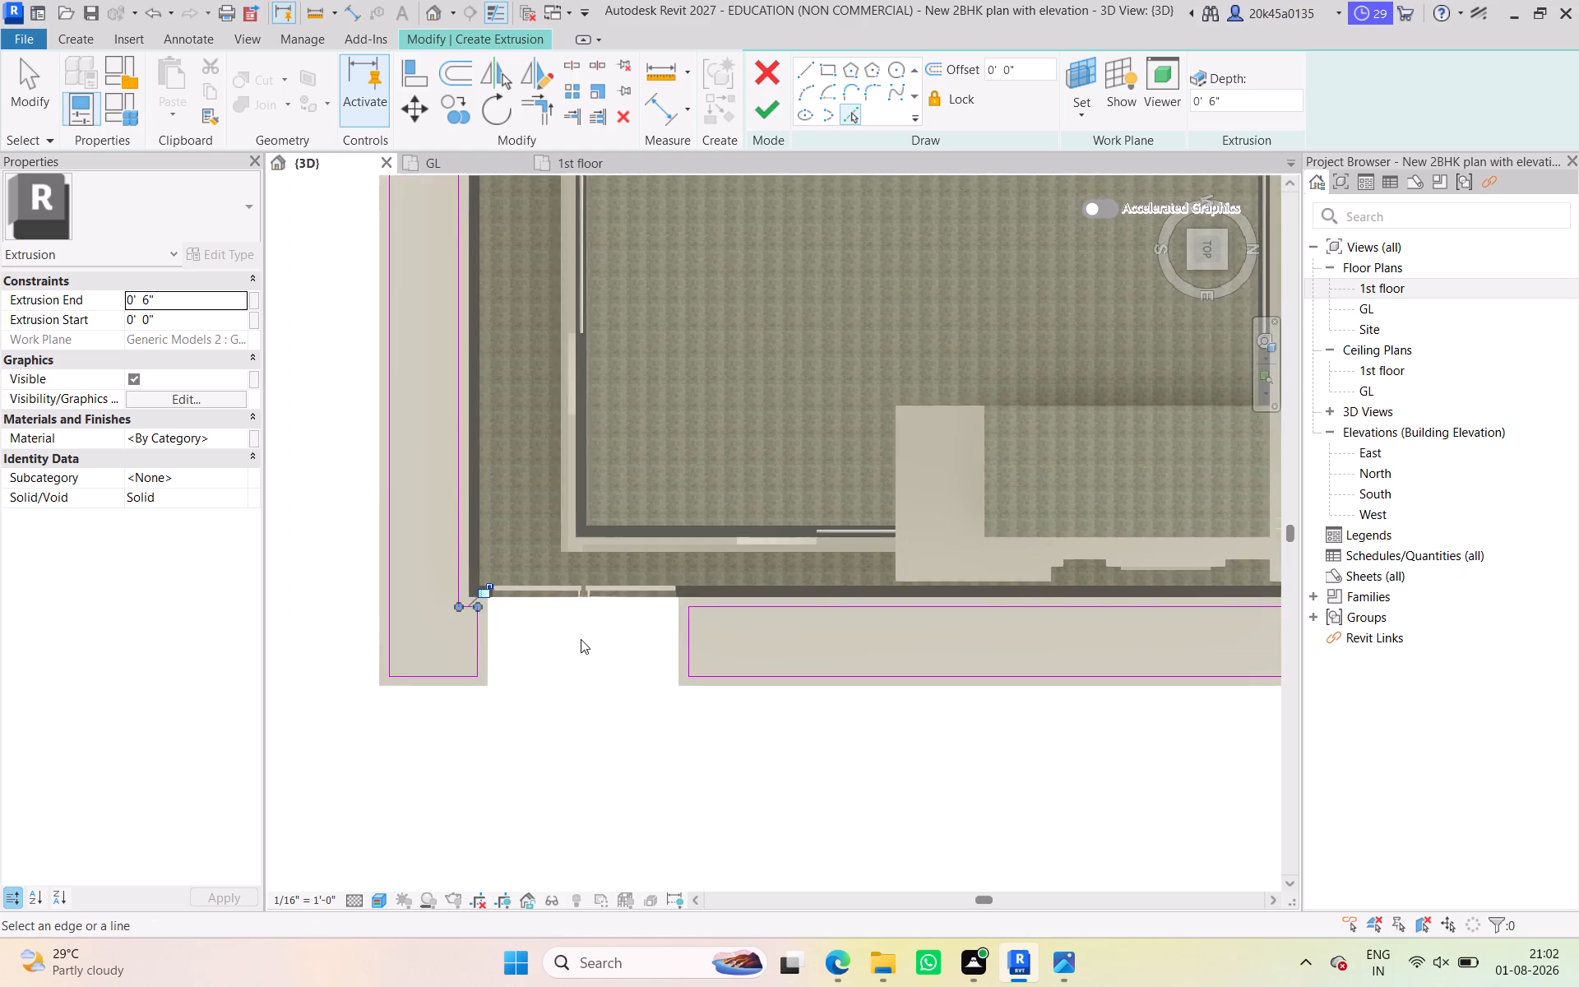
pyautogui.scroll(-1, 592, 639)
pyautogui.moveTo(595, 639); pyautogui.dragTo(637, 756, button='middle')
pyautogui.scroll(-1, 661, 632)
pyautogui.moveTo(660, 652); pyautogui.dragTo(648, 688, button='middle')
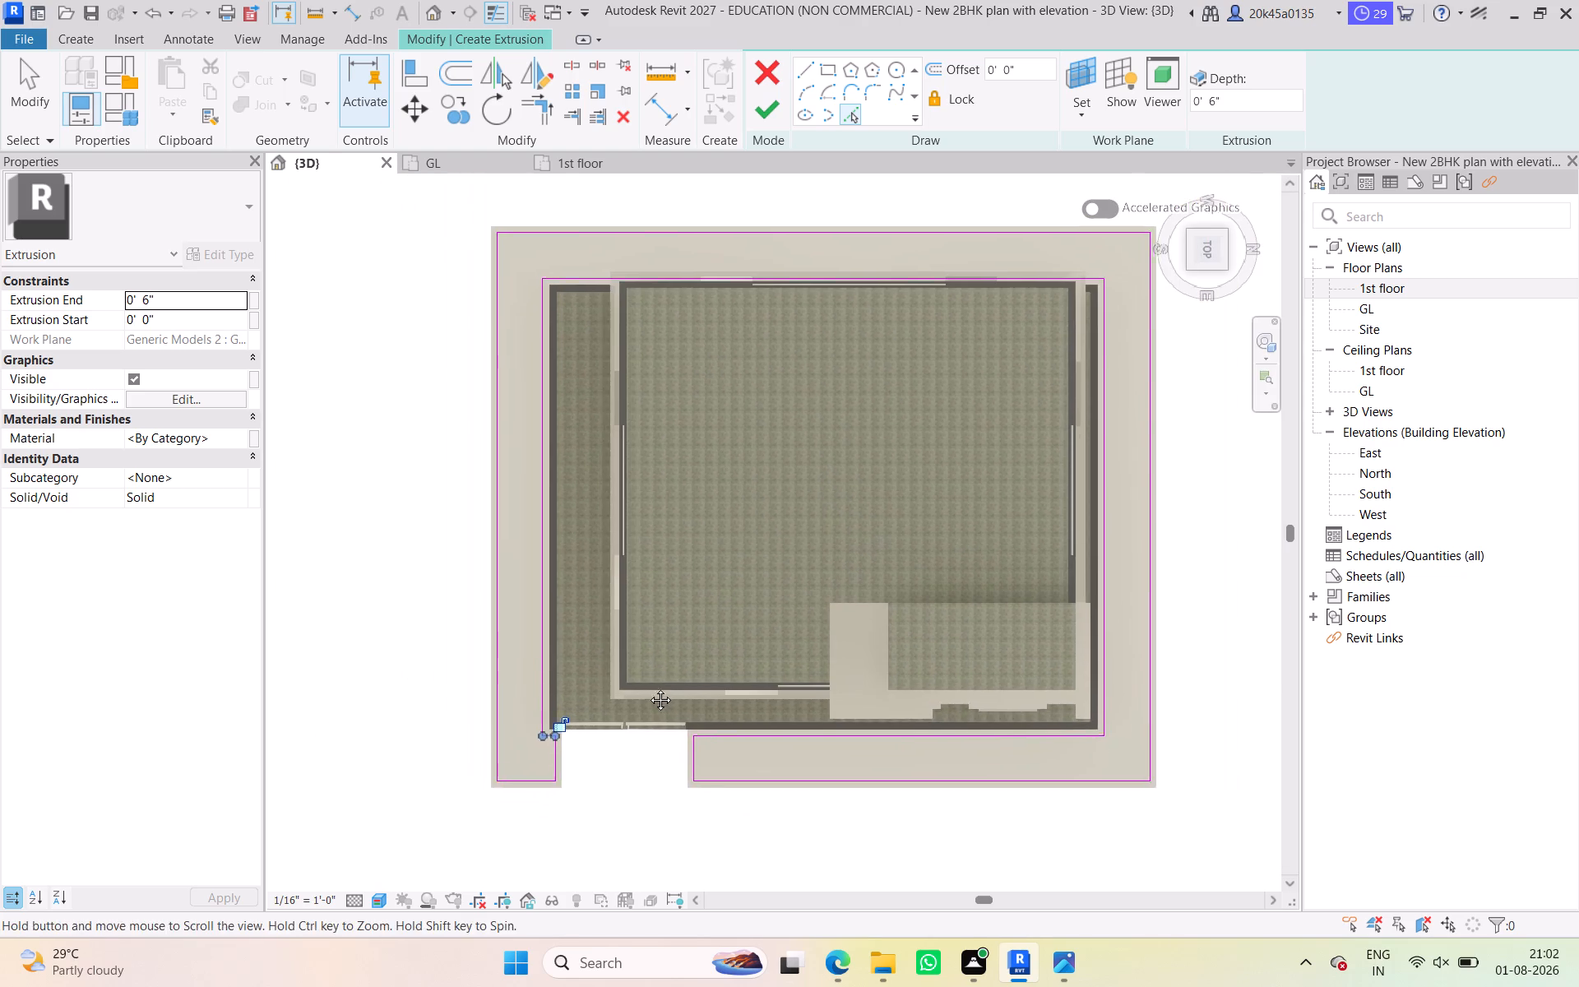
pyautogui.moveTo(648, 688); pyautogui.dragTo(644, 699, button='middle')
pyautogui.scroll(4, 688, 377)
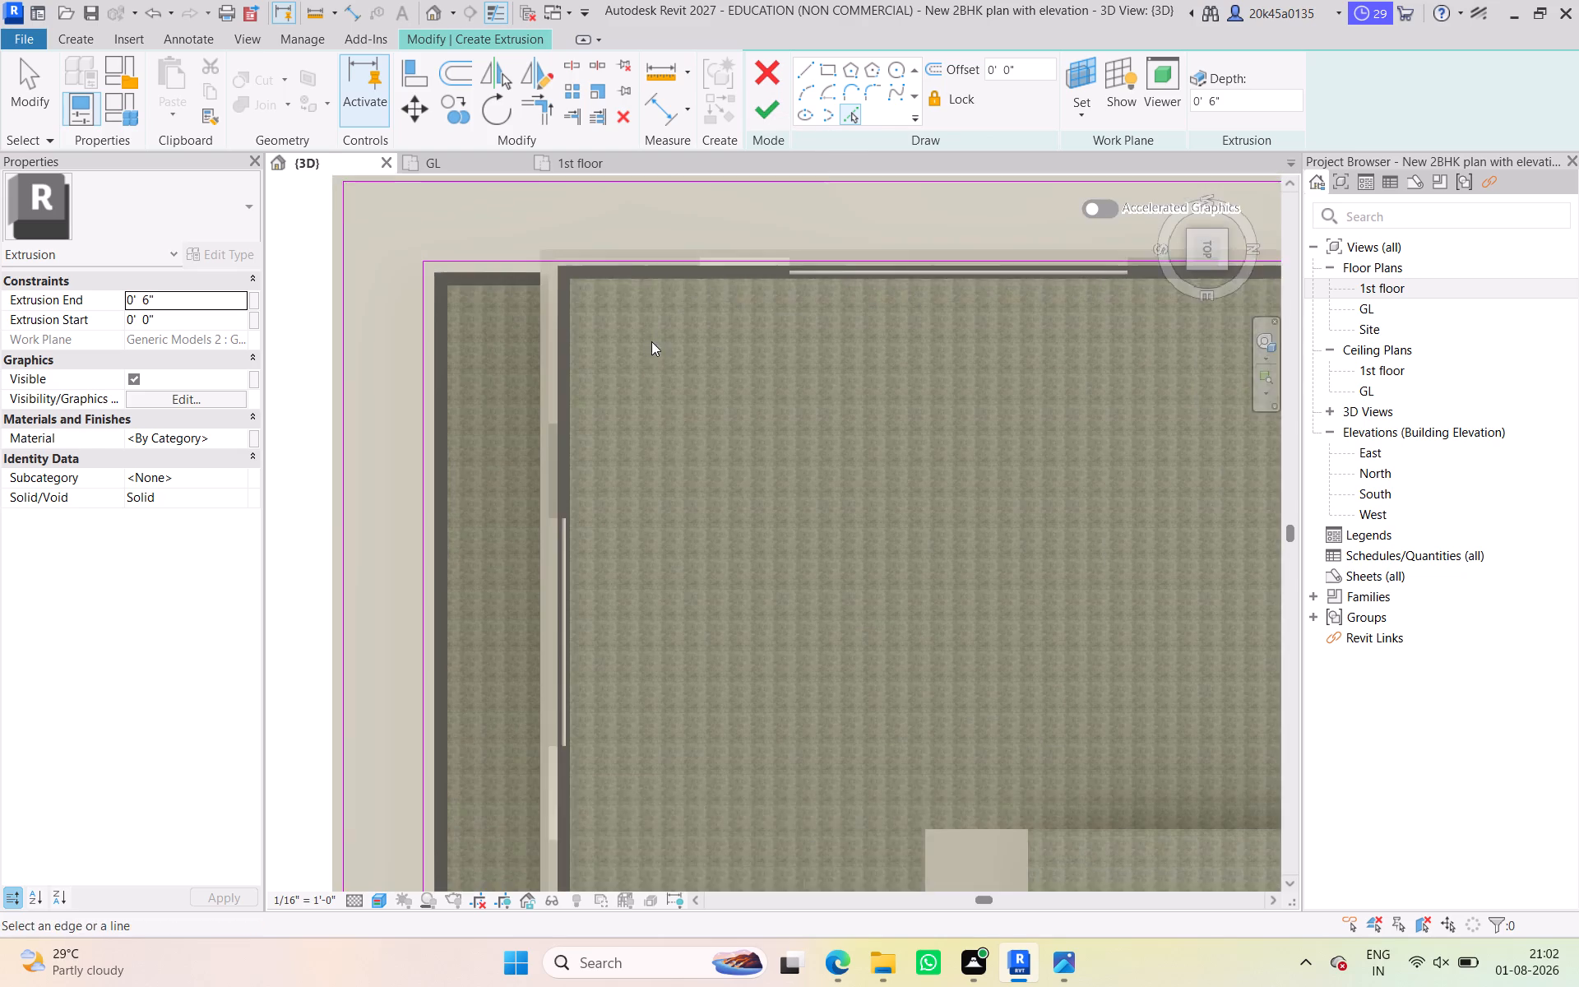
# Finish the recess-fill extrusion sketch with the 0' 6" depth.
pyautogui.moveTo(661, 368); pyautogui.dragTo(678, 491, button='middle')
pyautogui.scroll(5, 508, 440)
pyautogui.scroll(-3, 502, 424)
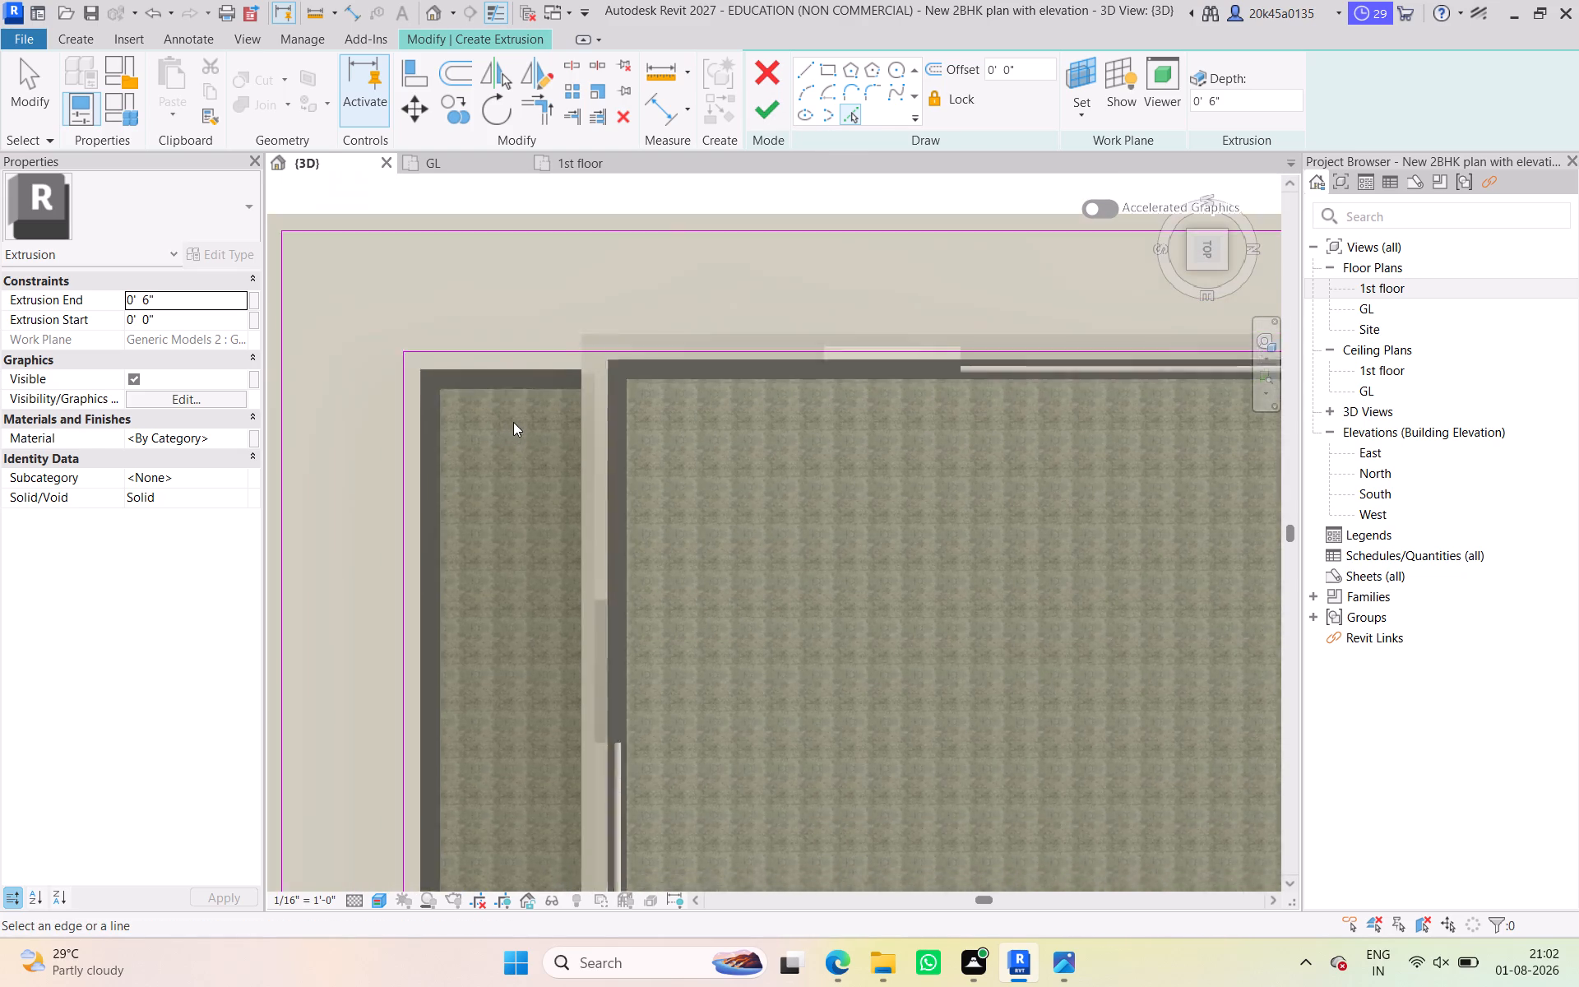
pyautogui.scroll(-3, 513, 422)
pyautogui.scroll(-1, 616, 326)
pyautogui.click(772, 94)
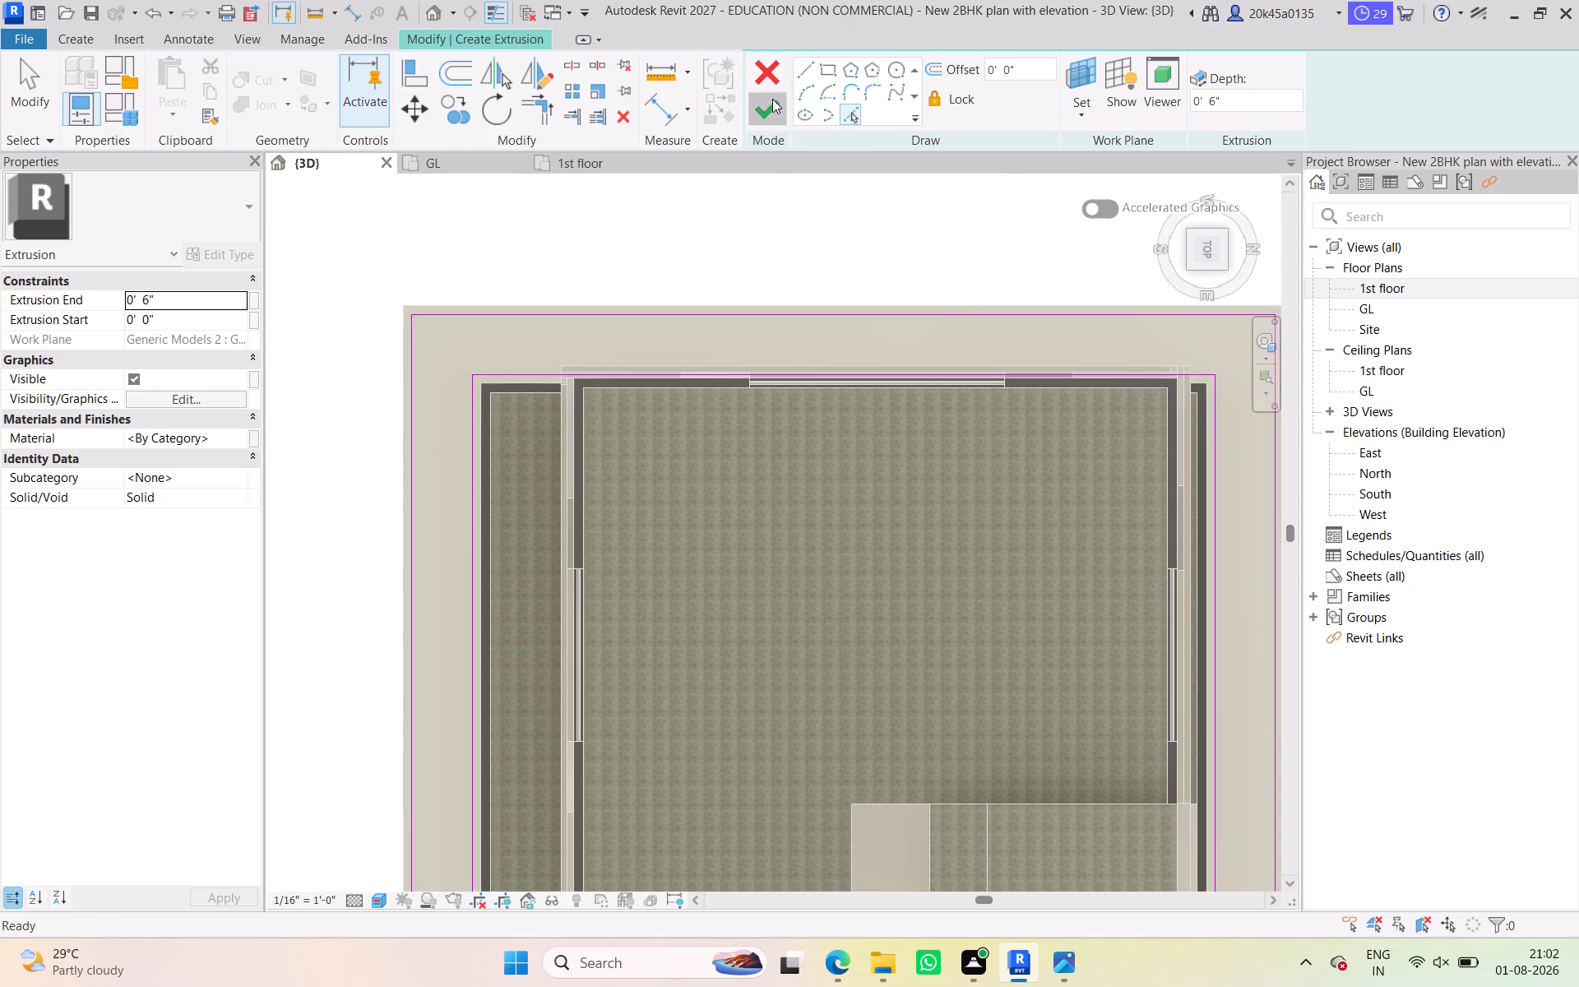
# Examine from the right side how the new extrusion sits on the surround along the compound wall and at its far corner.
pyautogui.scroll(-3, 833, 359)
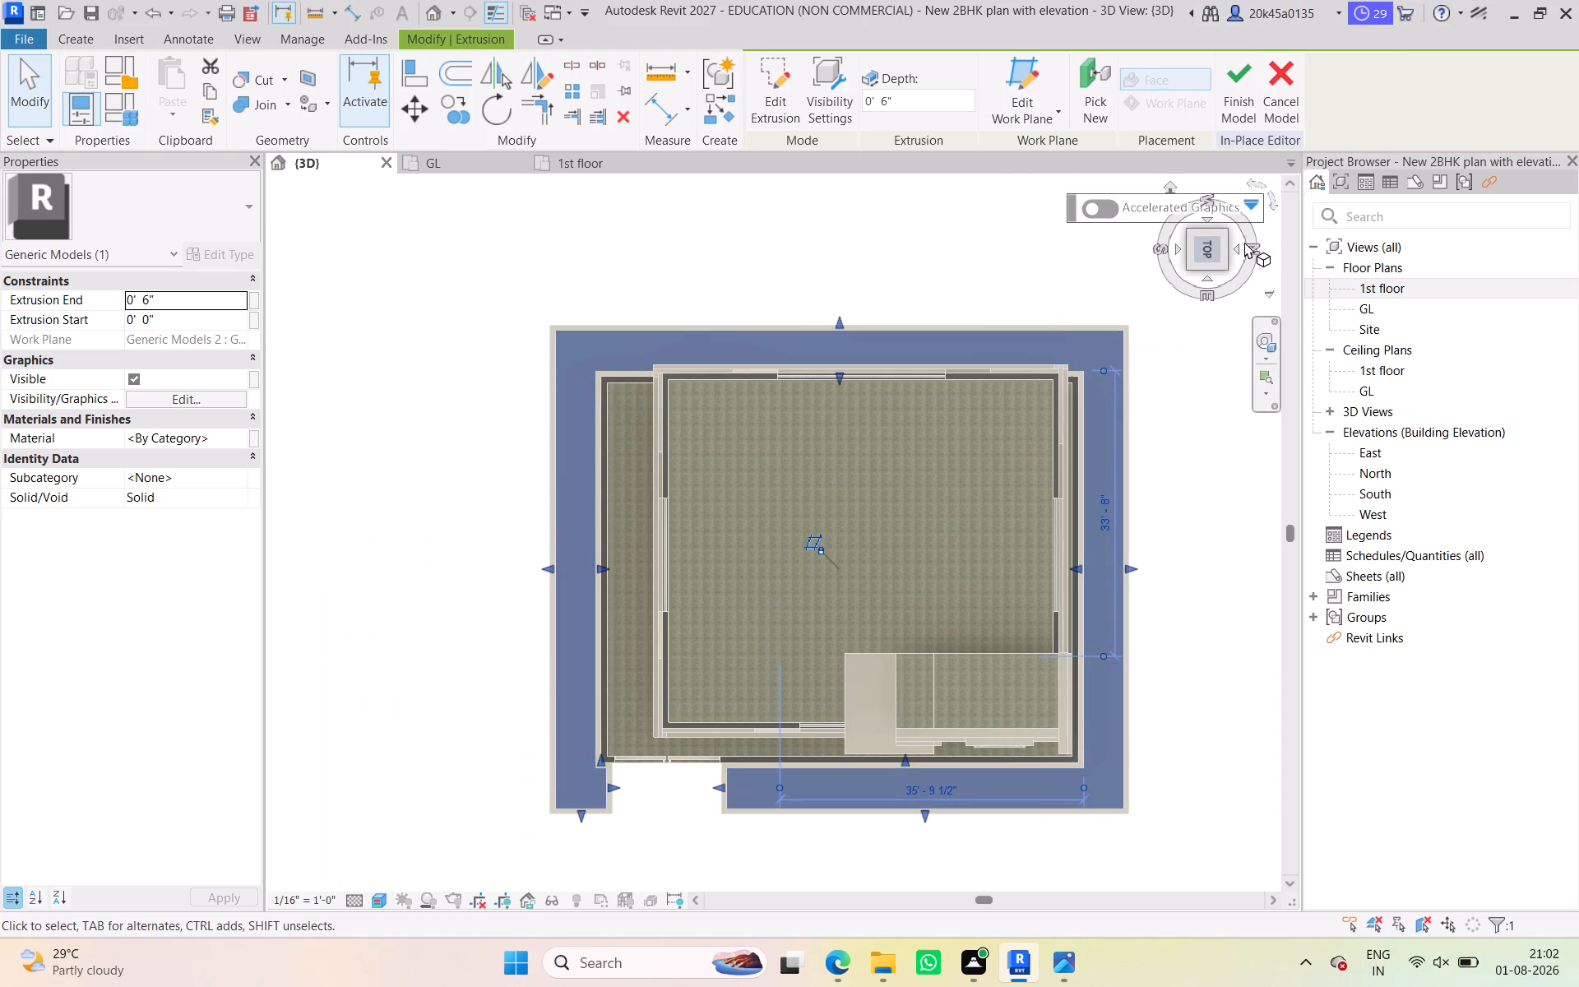
pyautogui.moveTo(1202, 248); pyautogui.dragTo(1200, 863)
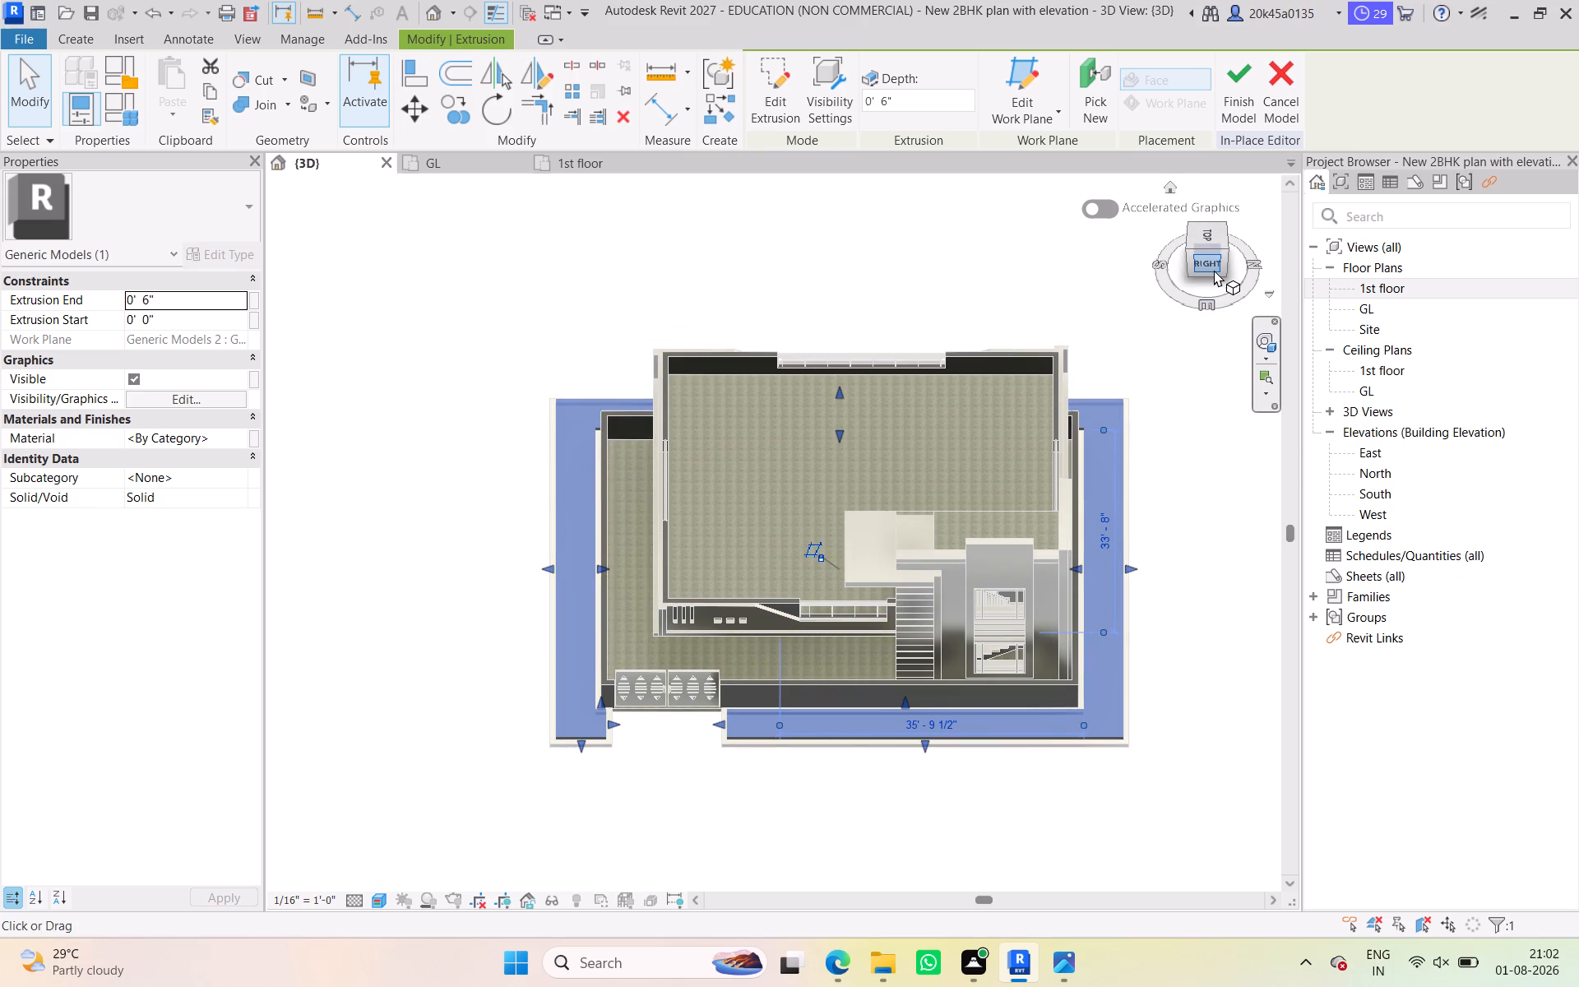
pyautogui.click(1212, 269)
pyautogui.scroll(5, 934, 527)
pyautogui.moveTo(915, 531); pyautogui.dragTo(957, 596, button='middle')
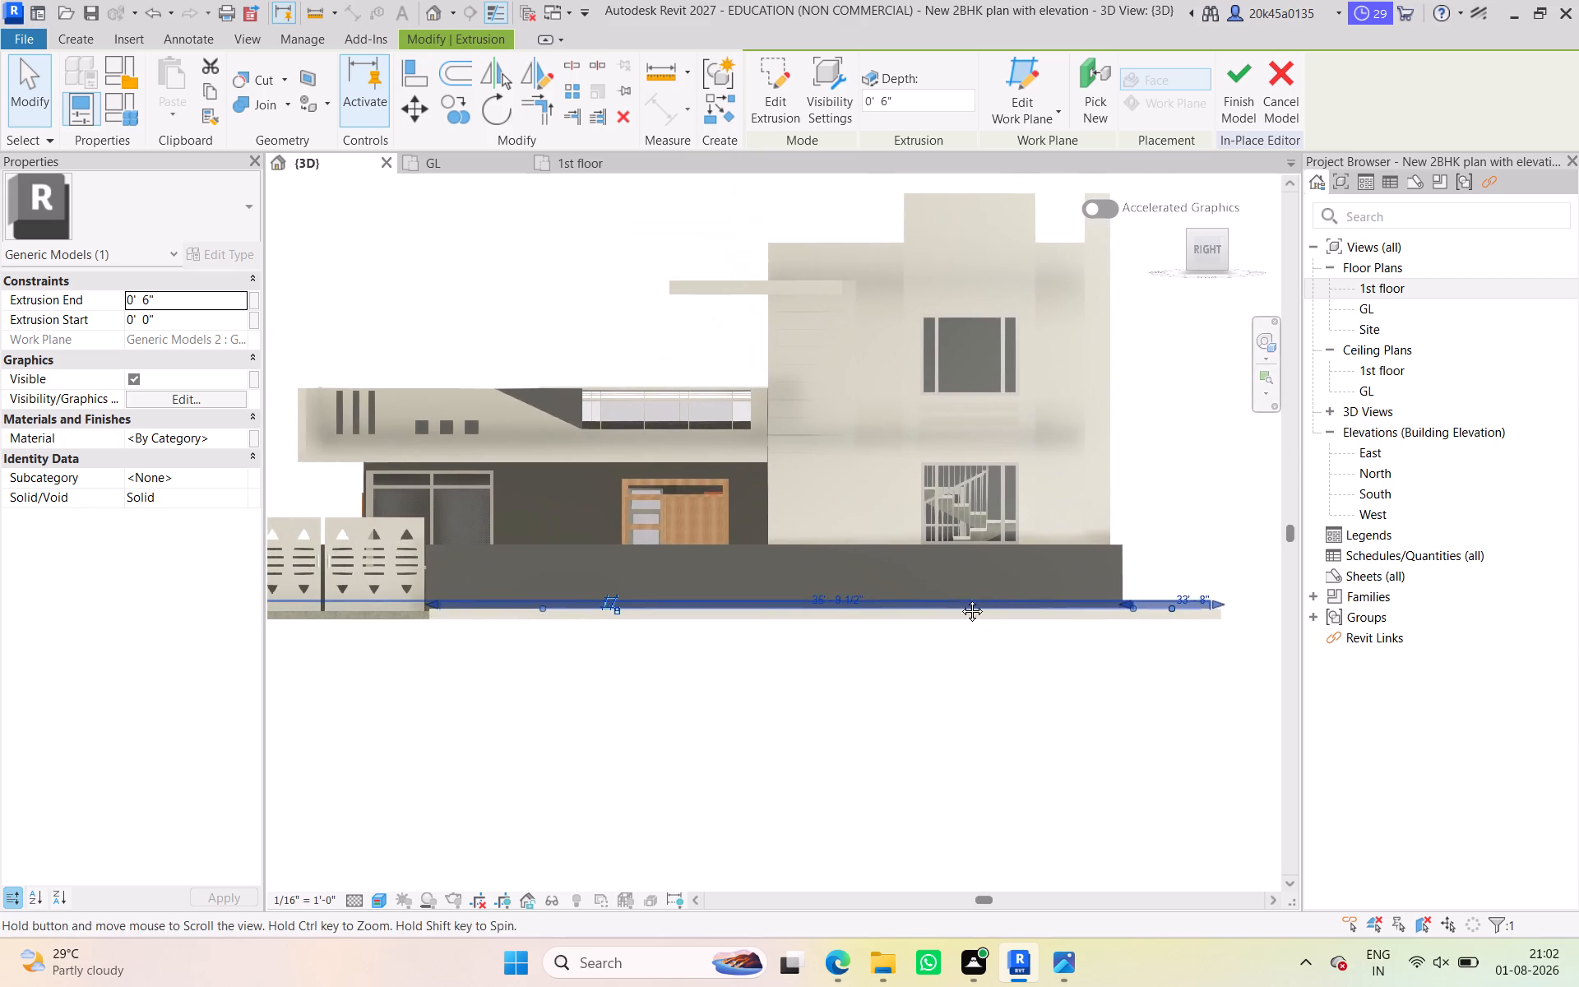
pyautogui.scroll(5, 756, 599)
pyautogui.moveTo(778, 606); pyautogui.dragTo(895, 622, button='middle')
pyautogui.scroll(3, 671, 605)
pyautogui.moveTo(732, 580); pyautogui.dragTo(799, 551, button='middle')
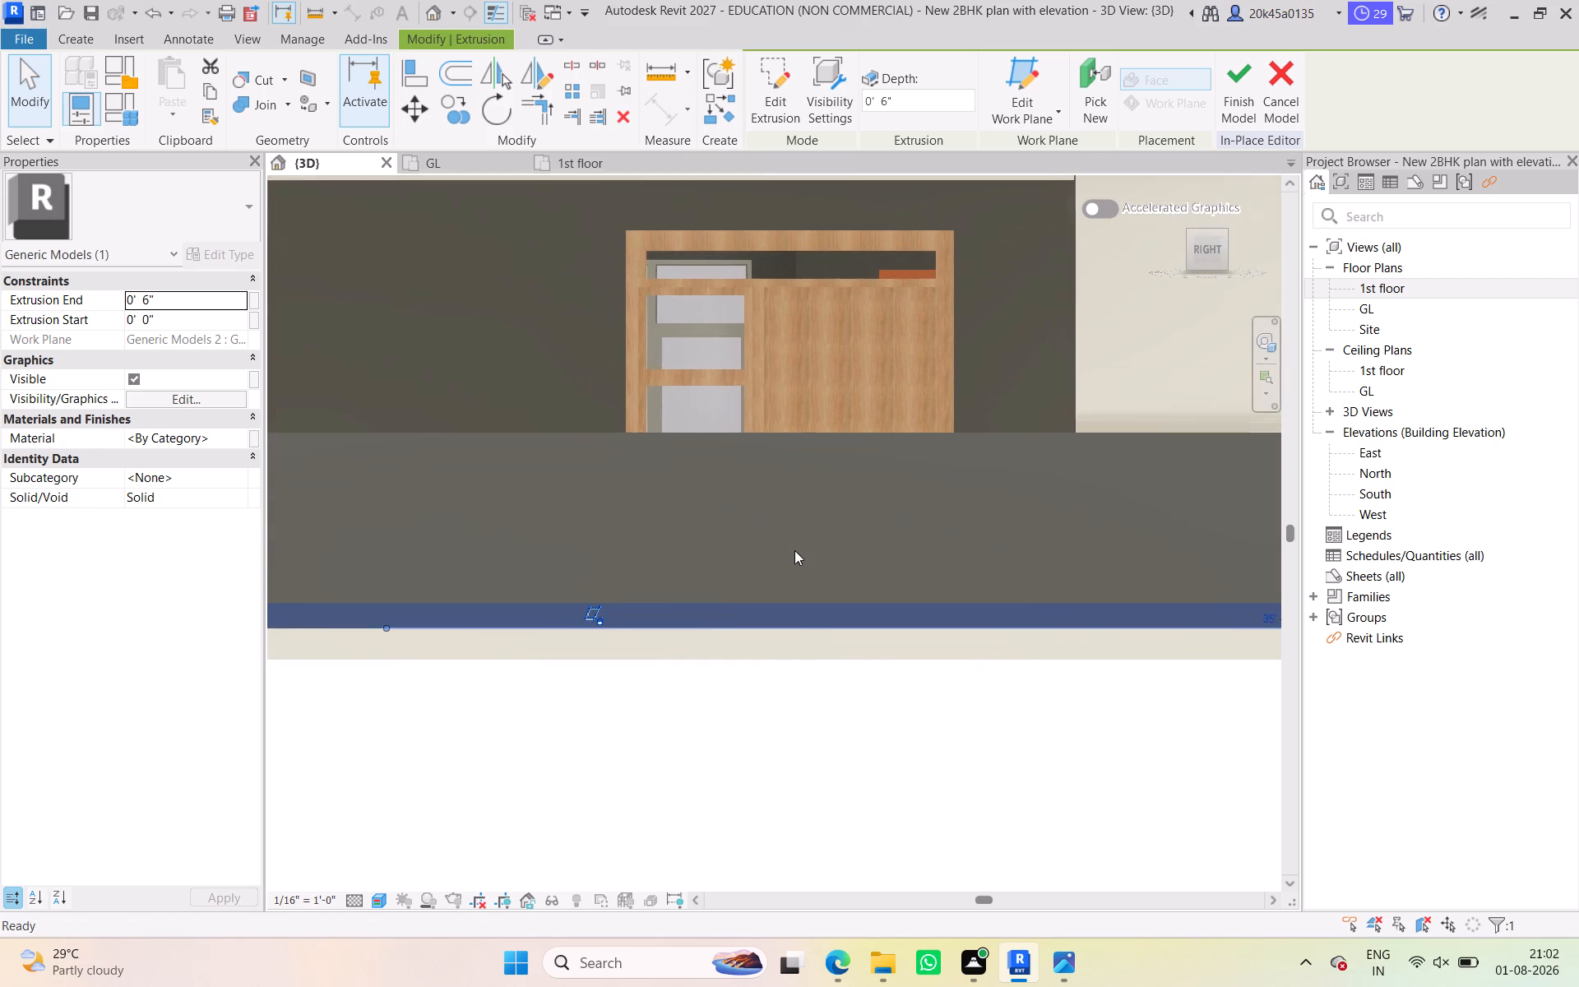
pyautogui.scroll(-3, 791, 550)
pyautogui.moveTo(789, 550); pyautogui.dragTo(780, 498, button='middle')
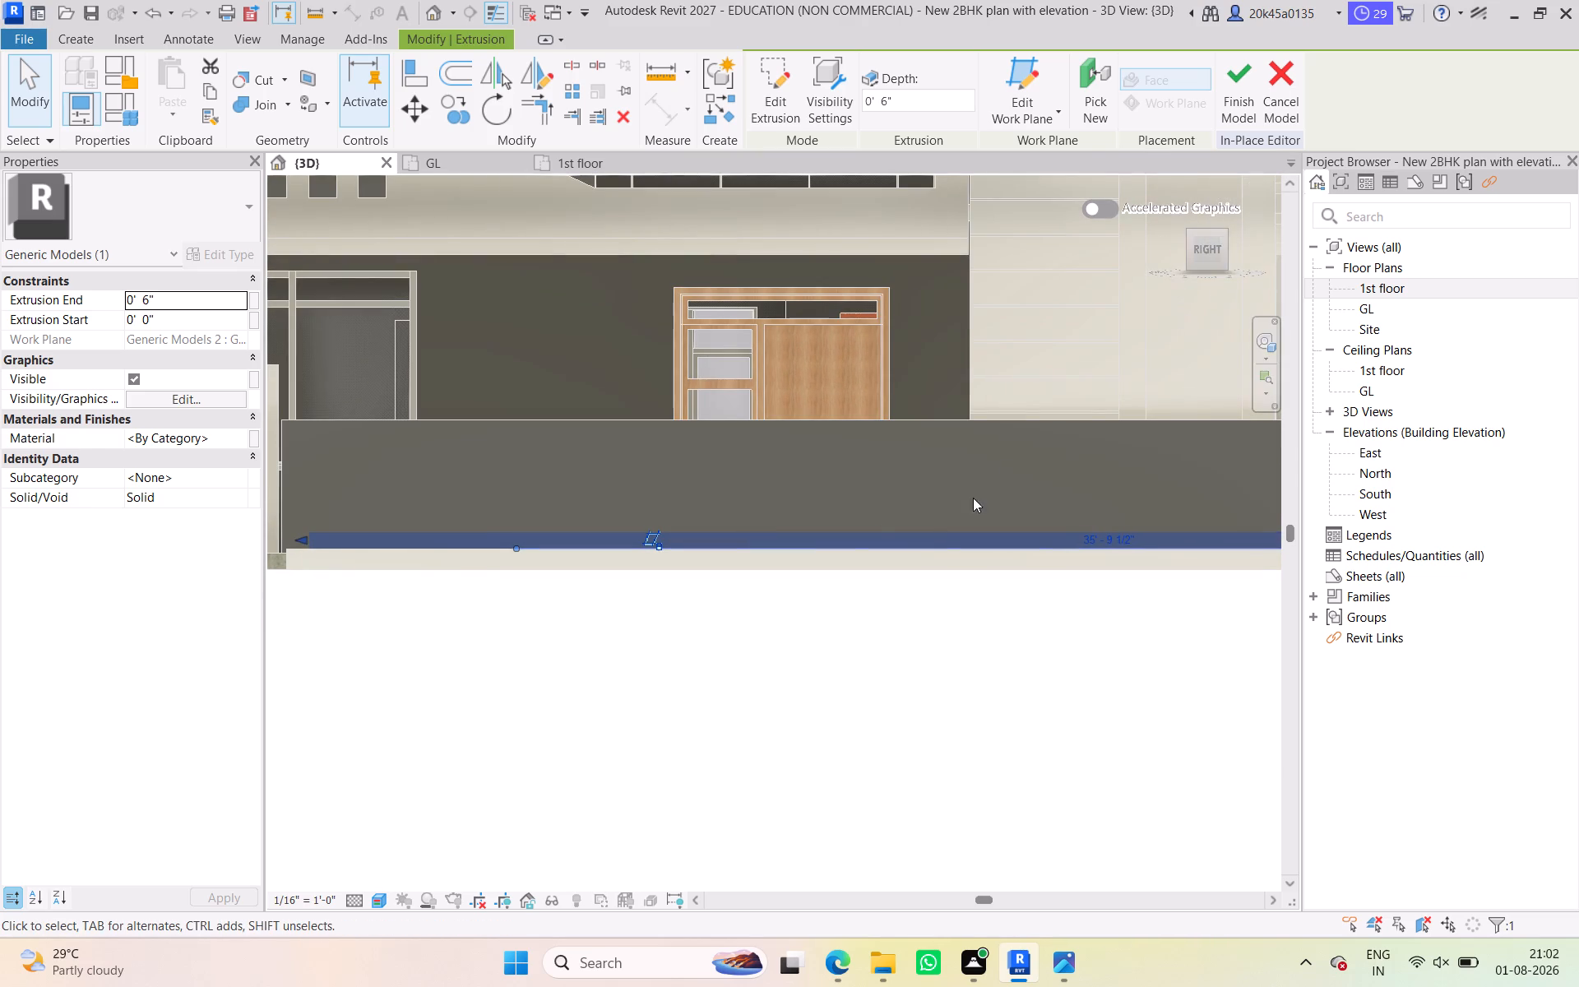
pyautogui.scroll(-2, 773, 548)
pyautogui.moveTo(771, 549); pyautogui.dragTo(794, 540, button='middle')
pyautogui.scroll(-2, 759, 581)
pyautogui.moveTo(759, 581); pyautogui.dragTo(683, 567, button='middle')
pyautogui.scroll(5, 737, 559)
pyautogui.scroll(-2, 711, 544)
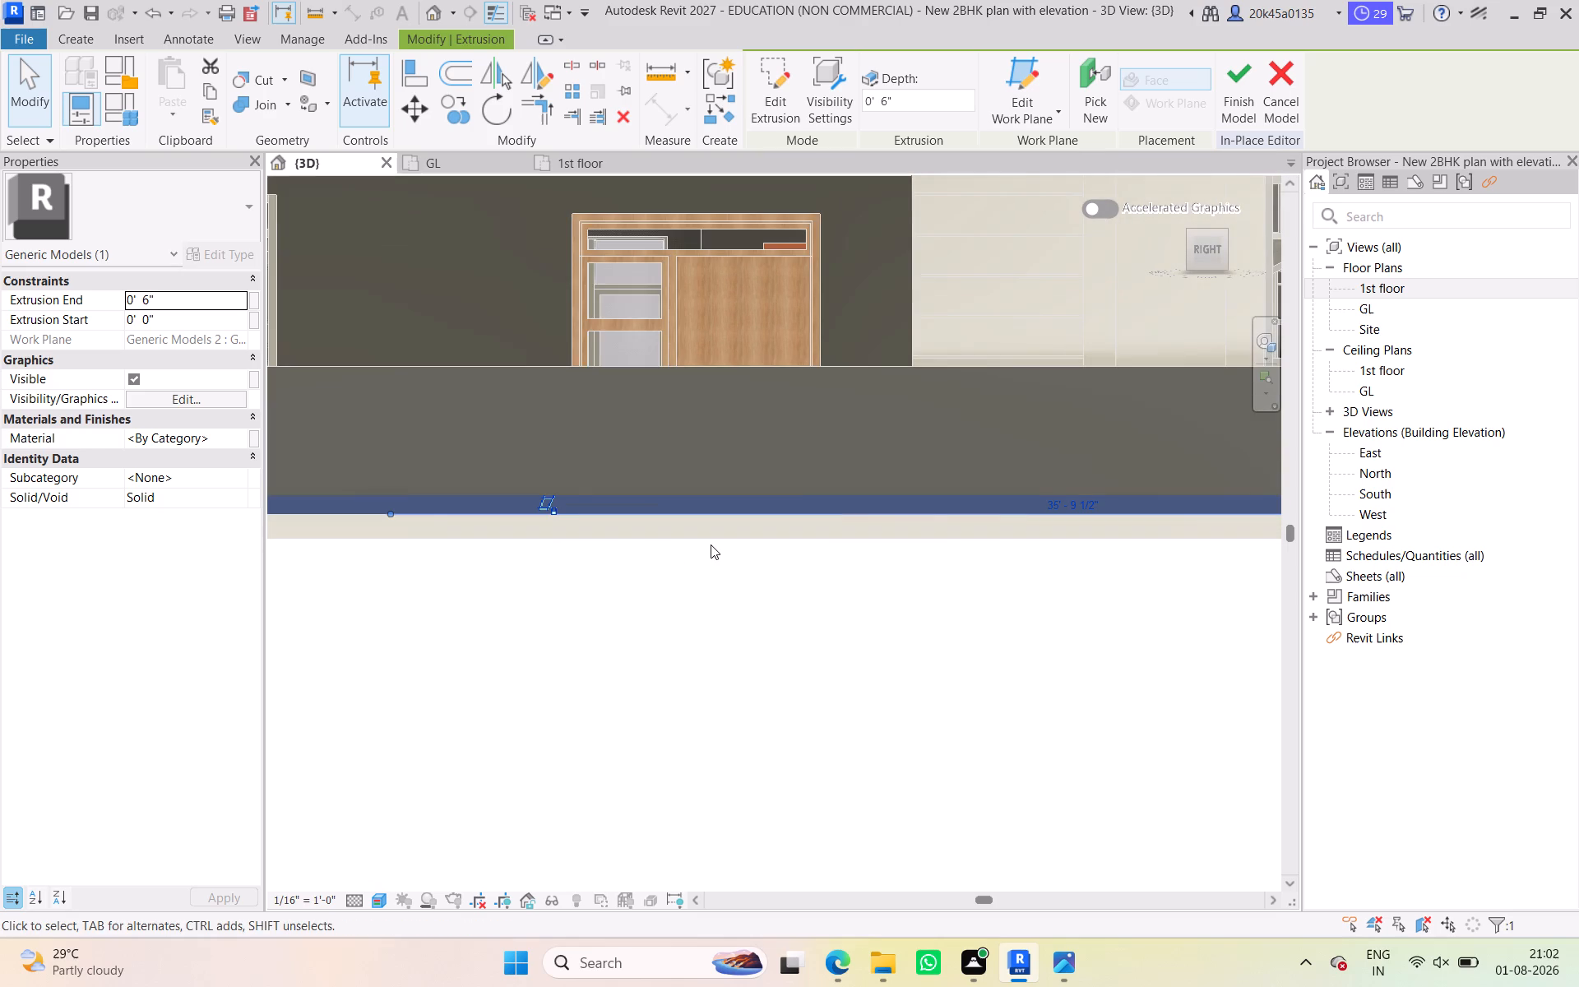
pyautogui.scroll(-2, 711, 544)
pyautogui.moveTo(711, 542); pyautogui.dragTo(765, 535, button='middle')
pyautogui.moveTo(757, 541); pyautogui.dragTo(1032, 558, button='middle')
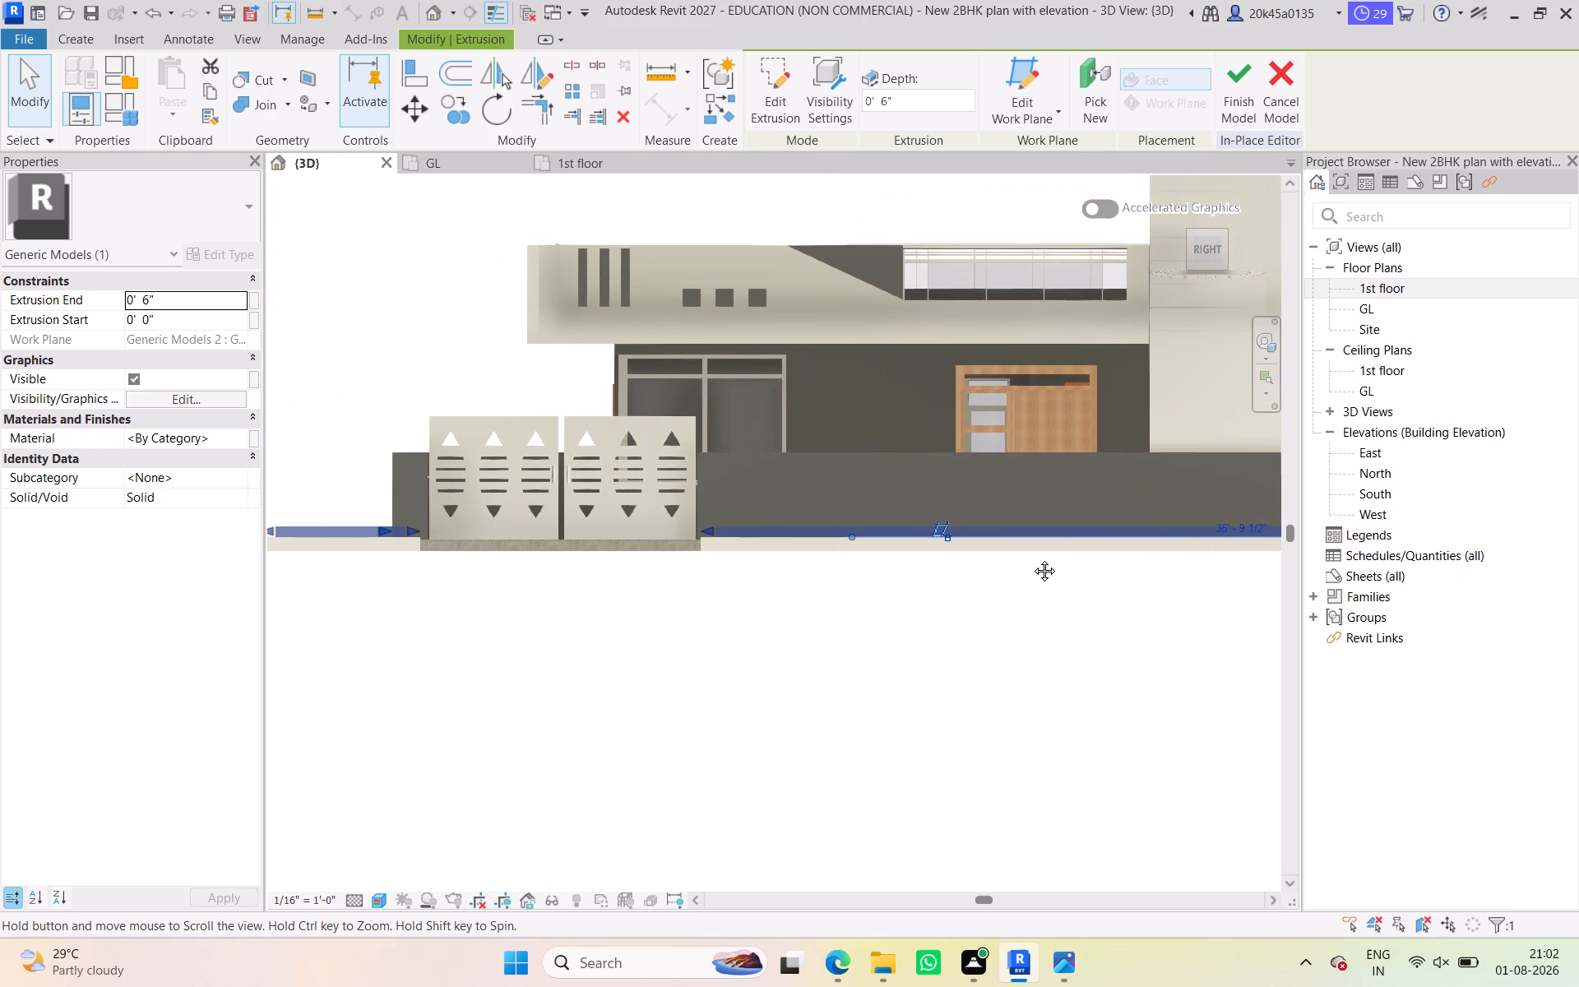
pyautogui.moveTo(1032, 558); pyautogui.dragTo(764, 557, button='middle')
pyautogui.scroll(3, 956, 547)
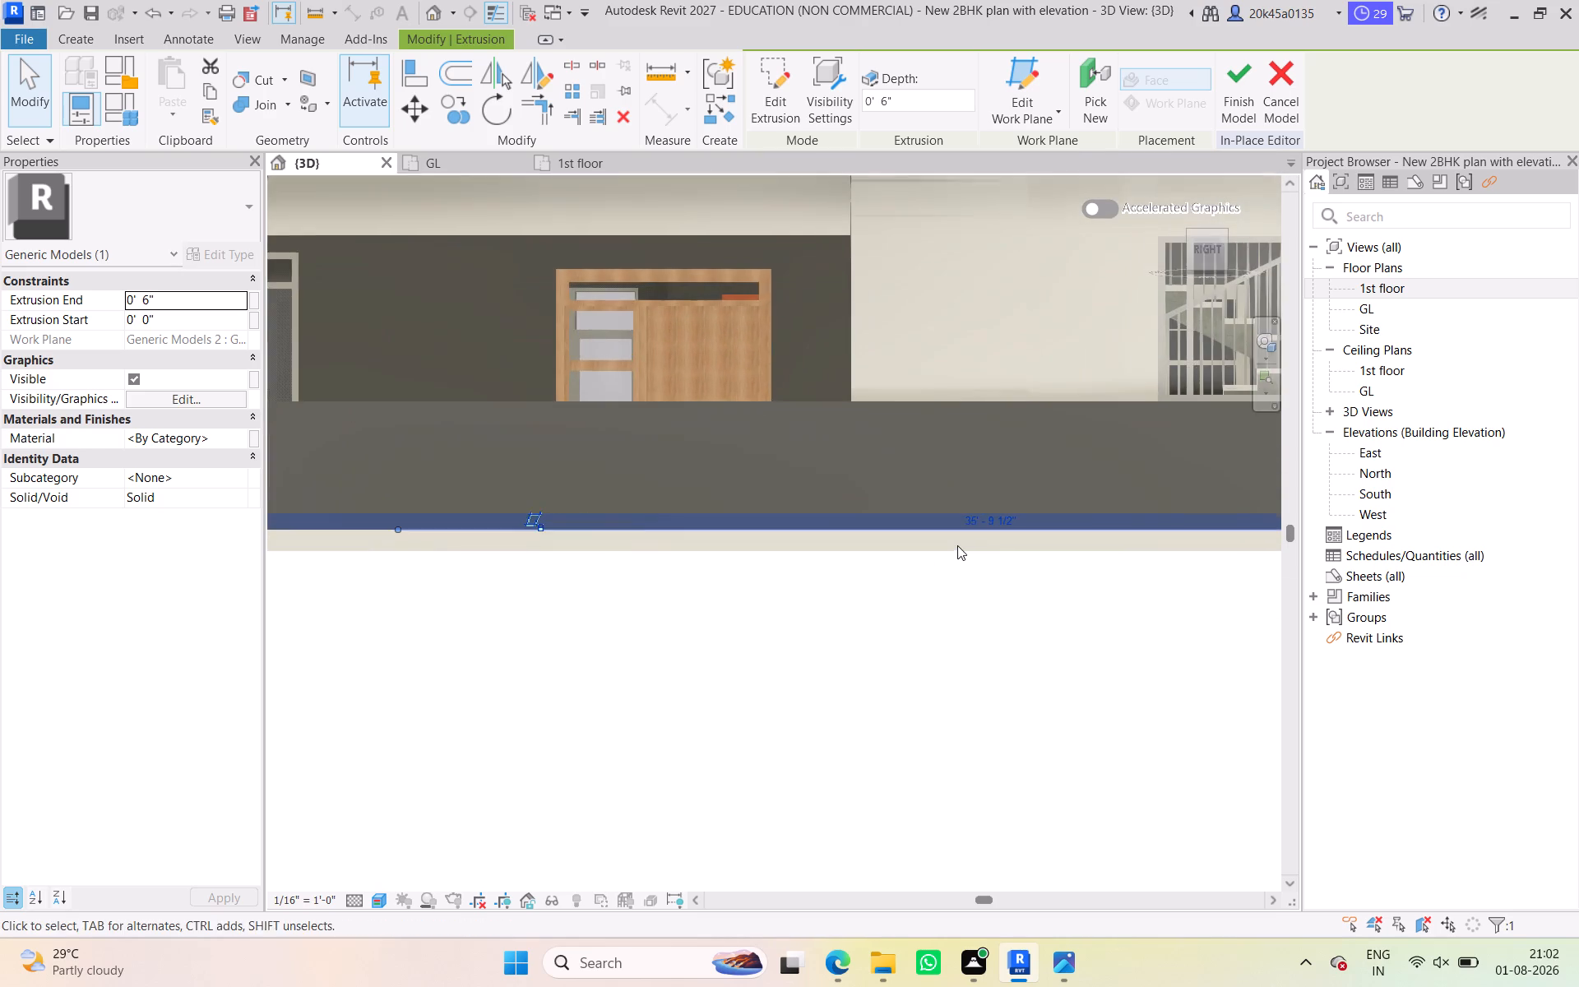
pyautogui.moveTo(957, 545); pyautogui.dragTo(699, 558, button='middle')
pyautogui.scroll(-3, 987, 547)
pyautogui.moveTo(985, 549); pyautogui.dragTo(651, 553, button='middle')
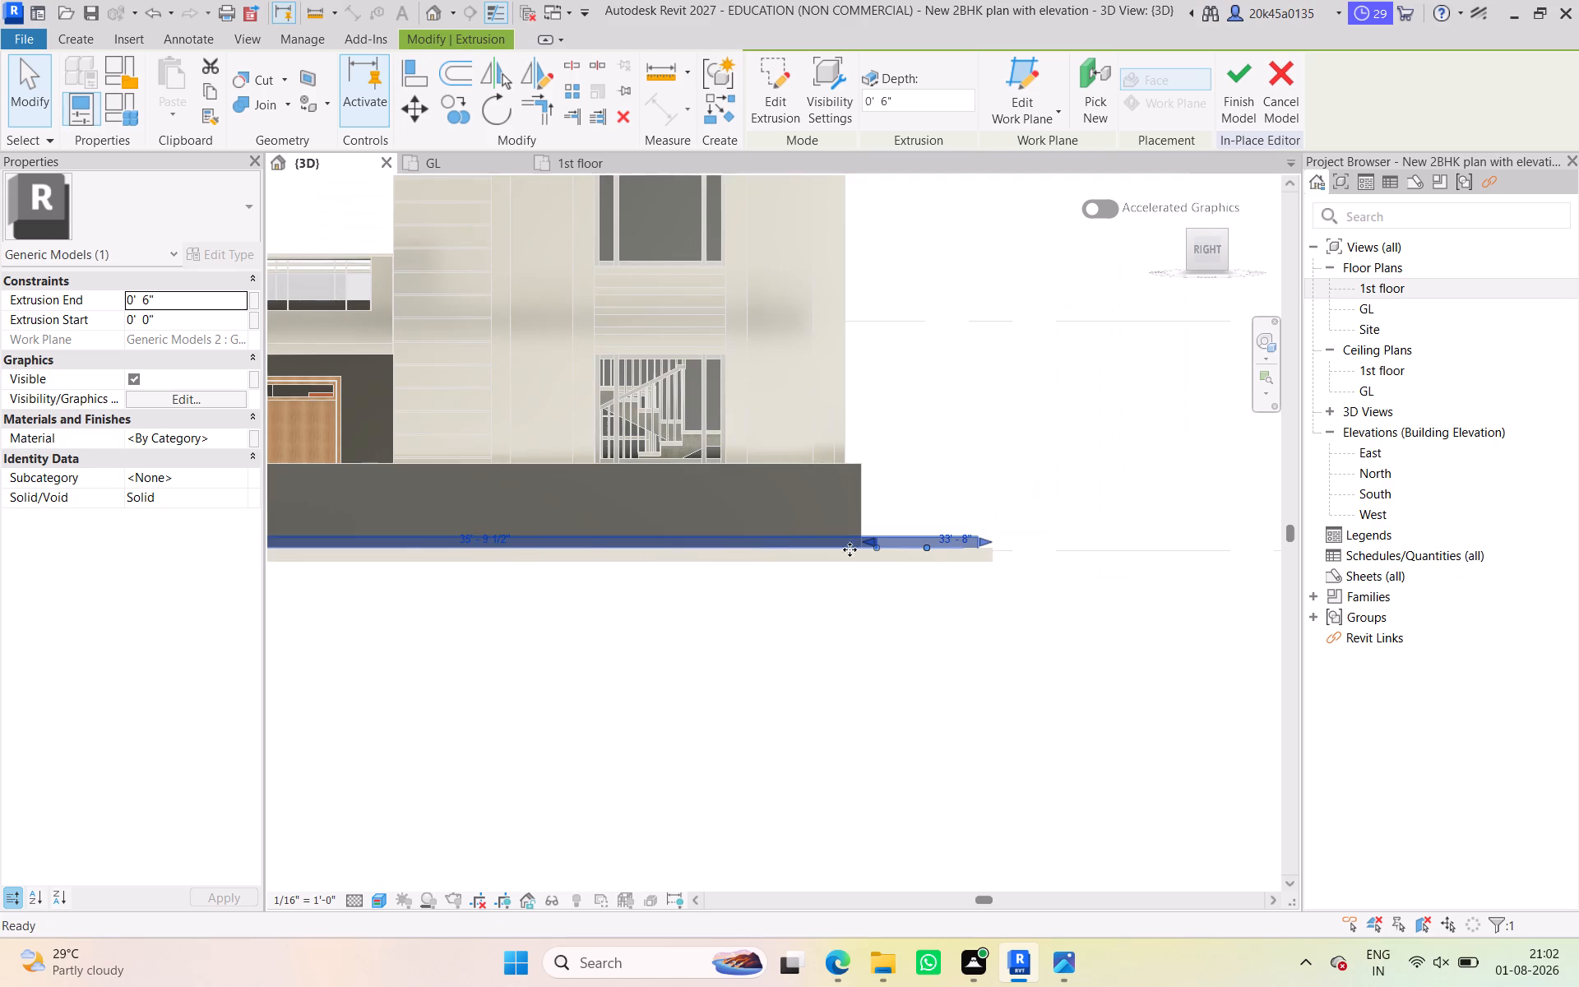
pyautogui.scroll(11, 885, 544)
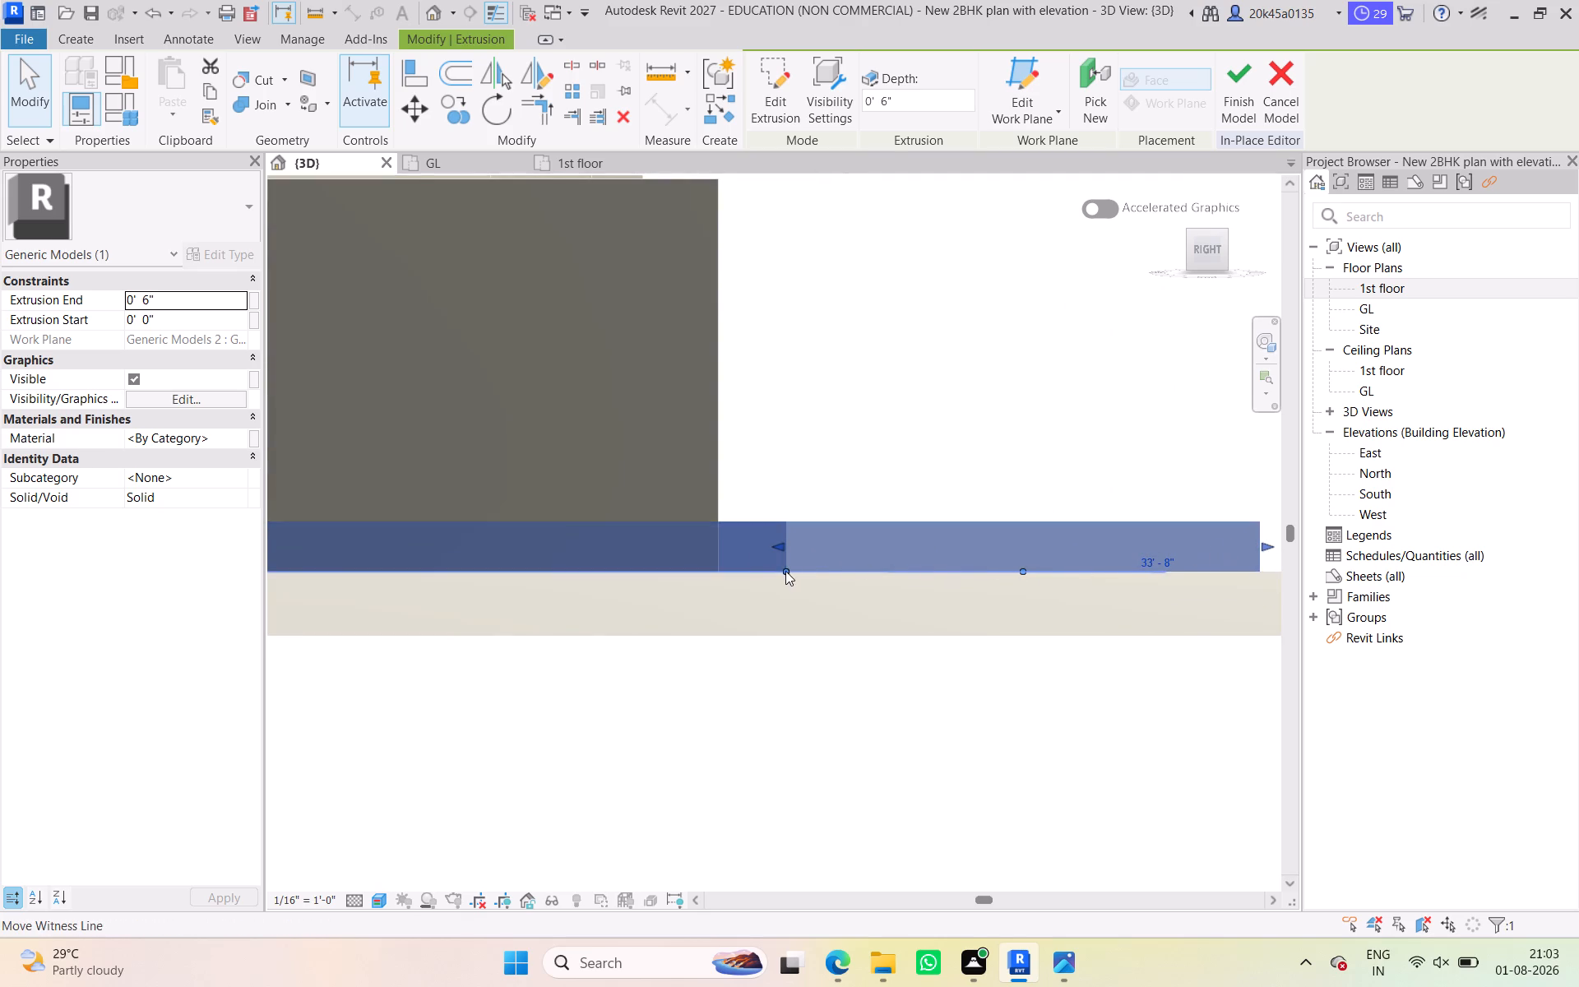
pyautogui.scroll(-13, 783, 569)
pyautogui.keyDown('shift'); pyautogui.moveTo(638, 659); pyautogui.dragTo(1167, 651, button='middle'); pyautogui.keyUp('shift')
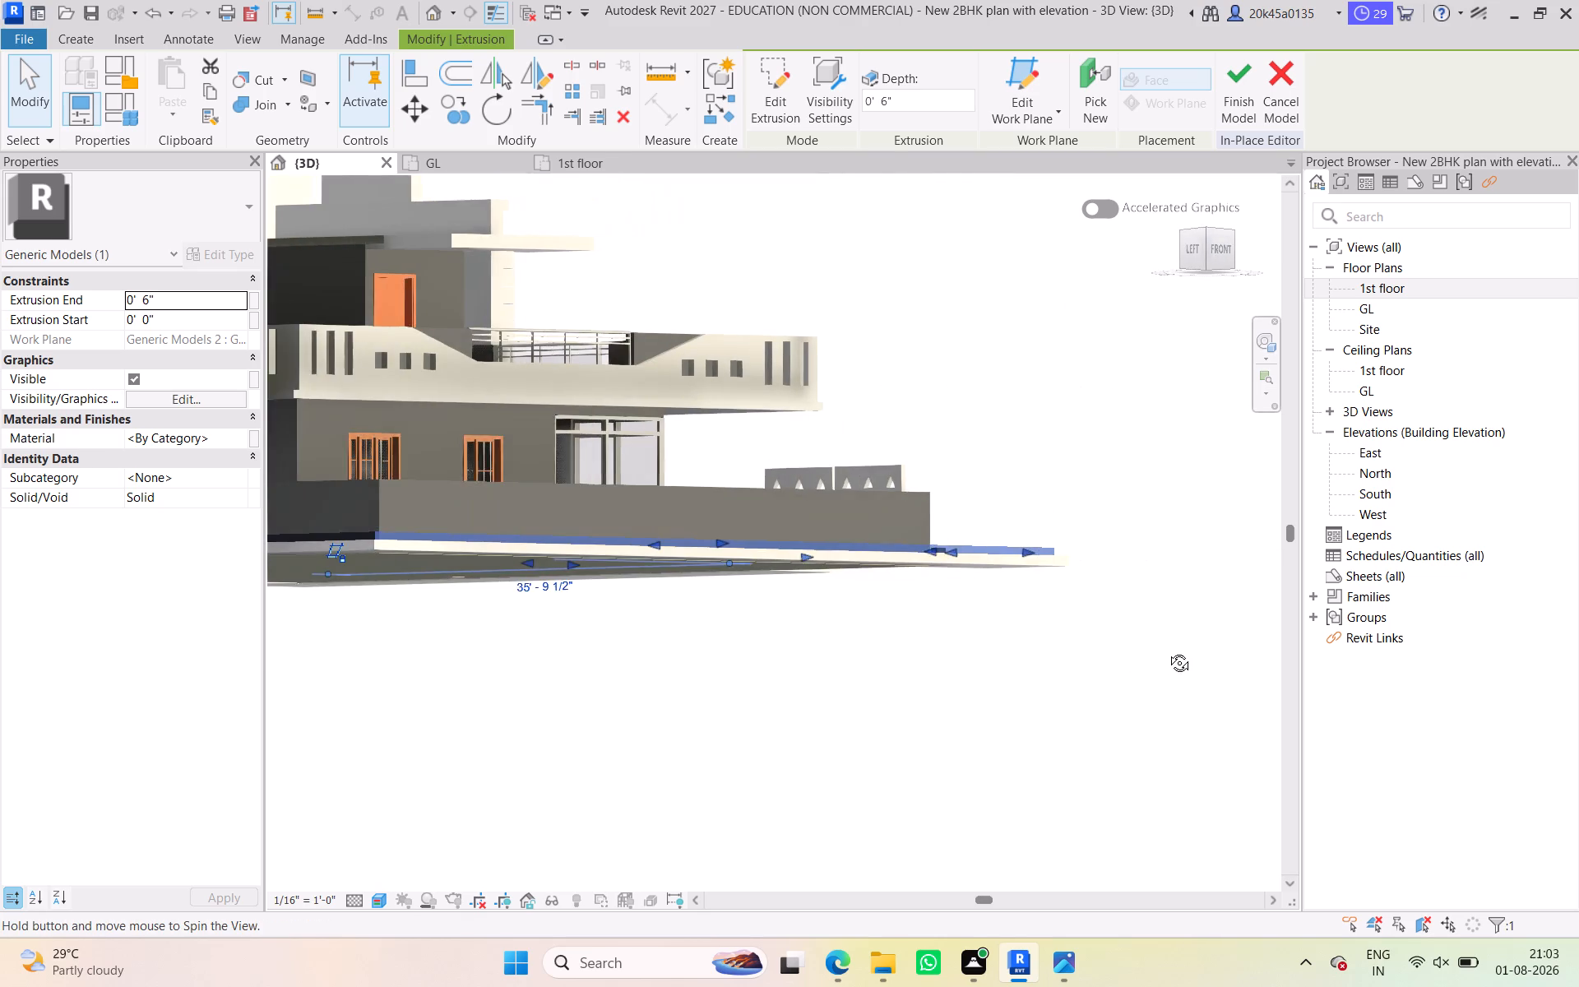
pyautogui.keyDown('shift'); pyautogui.moveTo(1167, 651); pyautogui.dragTo(1070, 651, button='middle'); pyautogui.keyUp('shift')
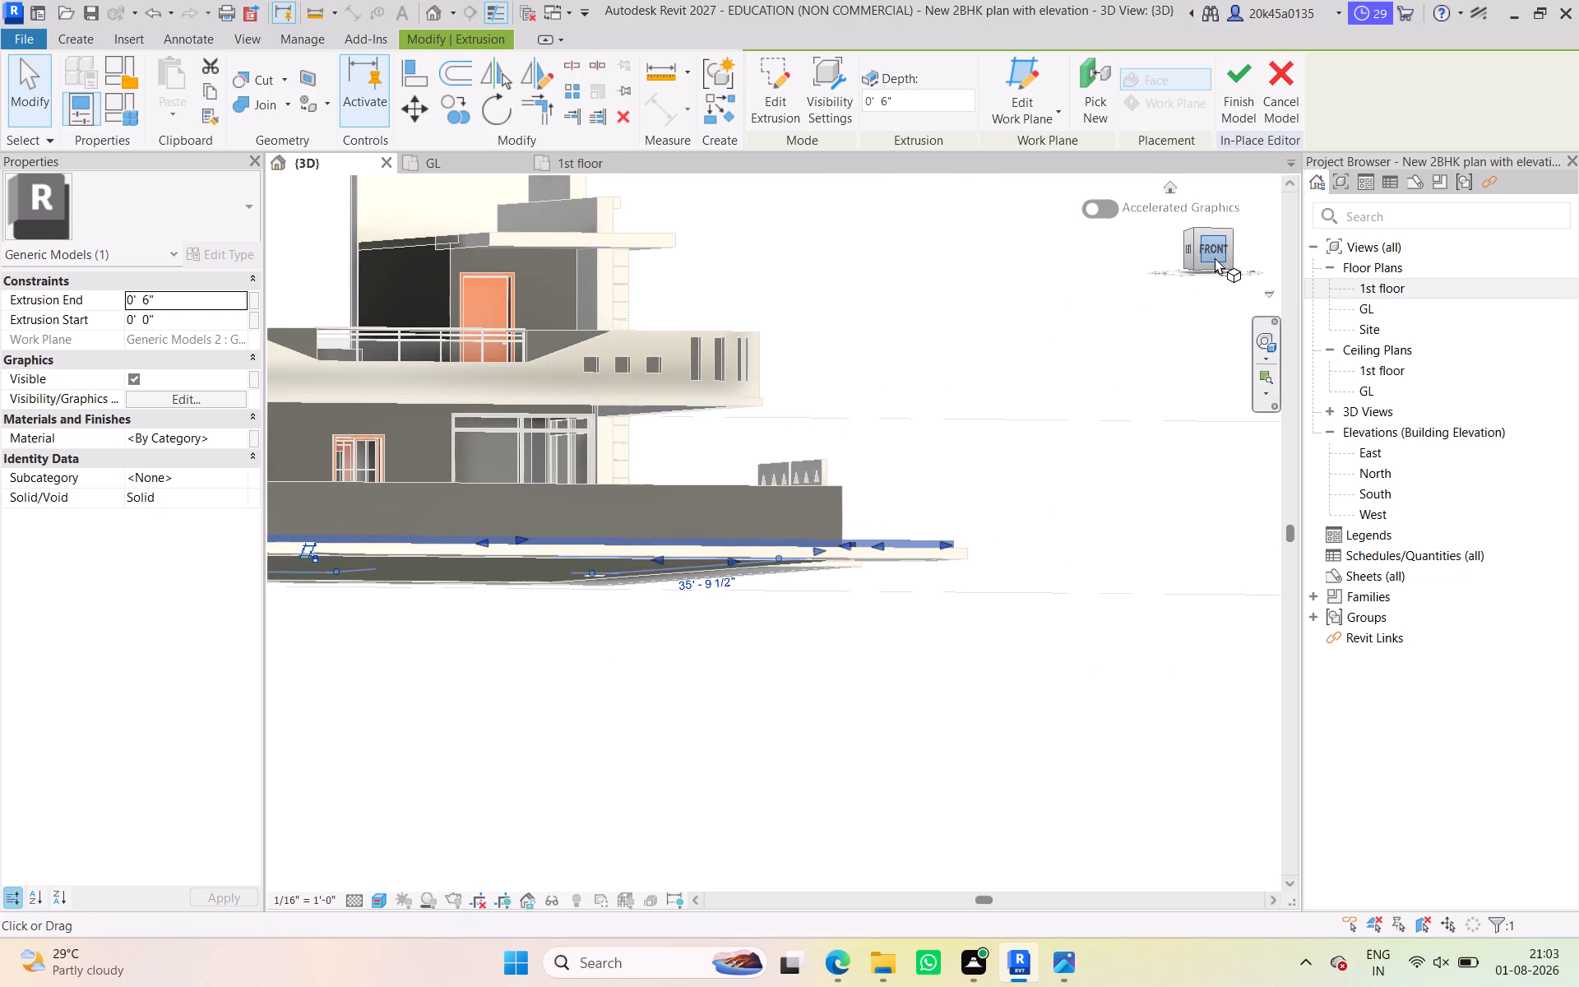
# Check the extrusion against the surround's rim in the front view and finish the in-place model.
pyautogui.click(1202, 251)
pyautogui.scroll(5, 573, 563)
pyautogui.scroll(5, 785, 549)
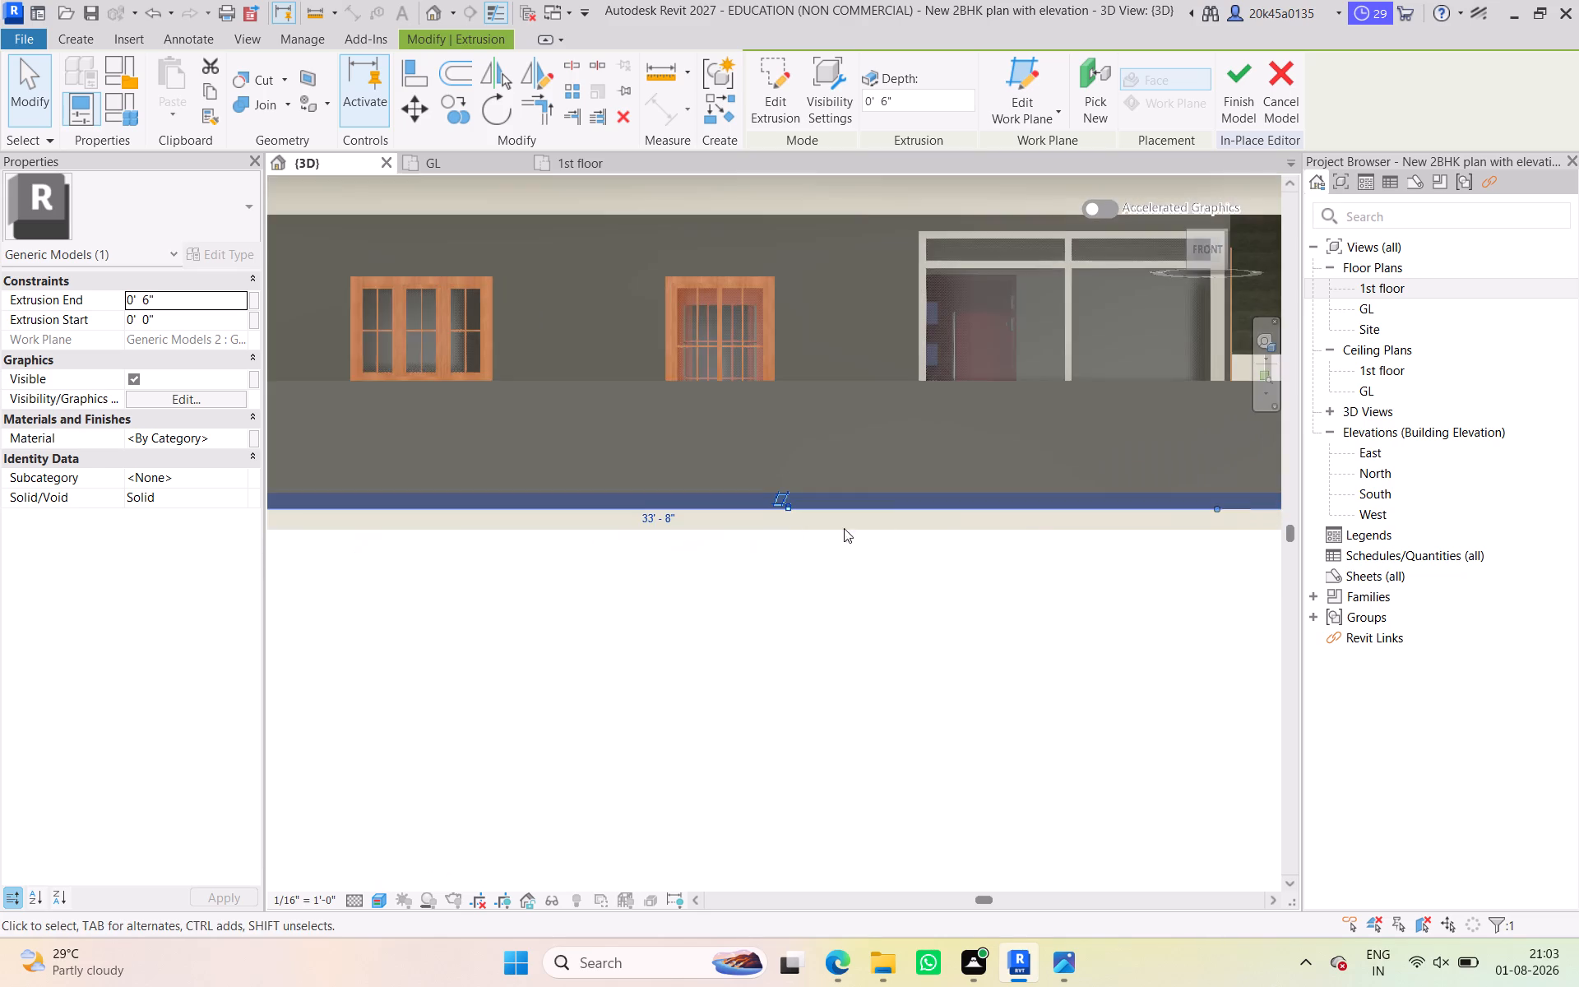
pyautogui.scroll(1, 939, 528)
pyautogui.moveTo(939, 530); pyautogui.dragTo(534, 576, button='middle')
pyautogui.scroll(4, 850, 559)
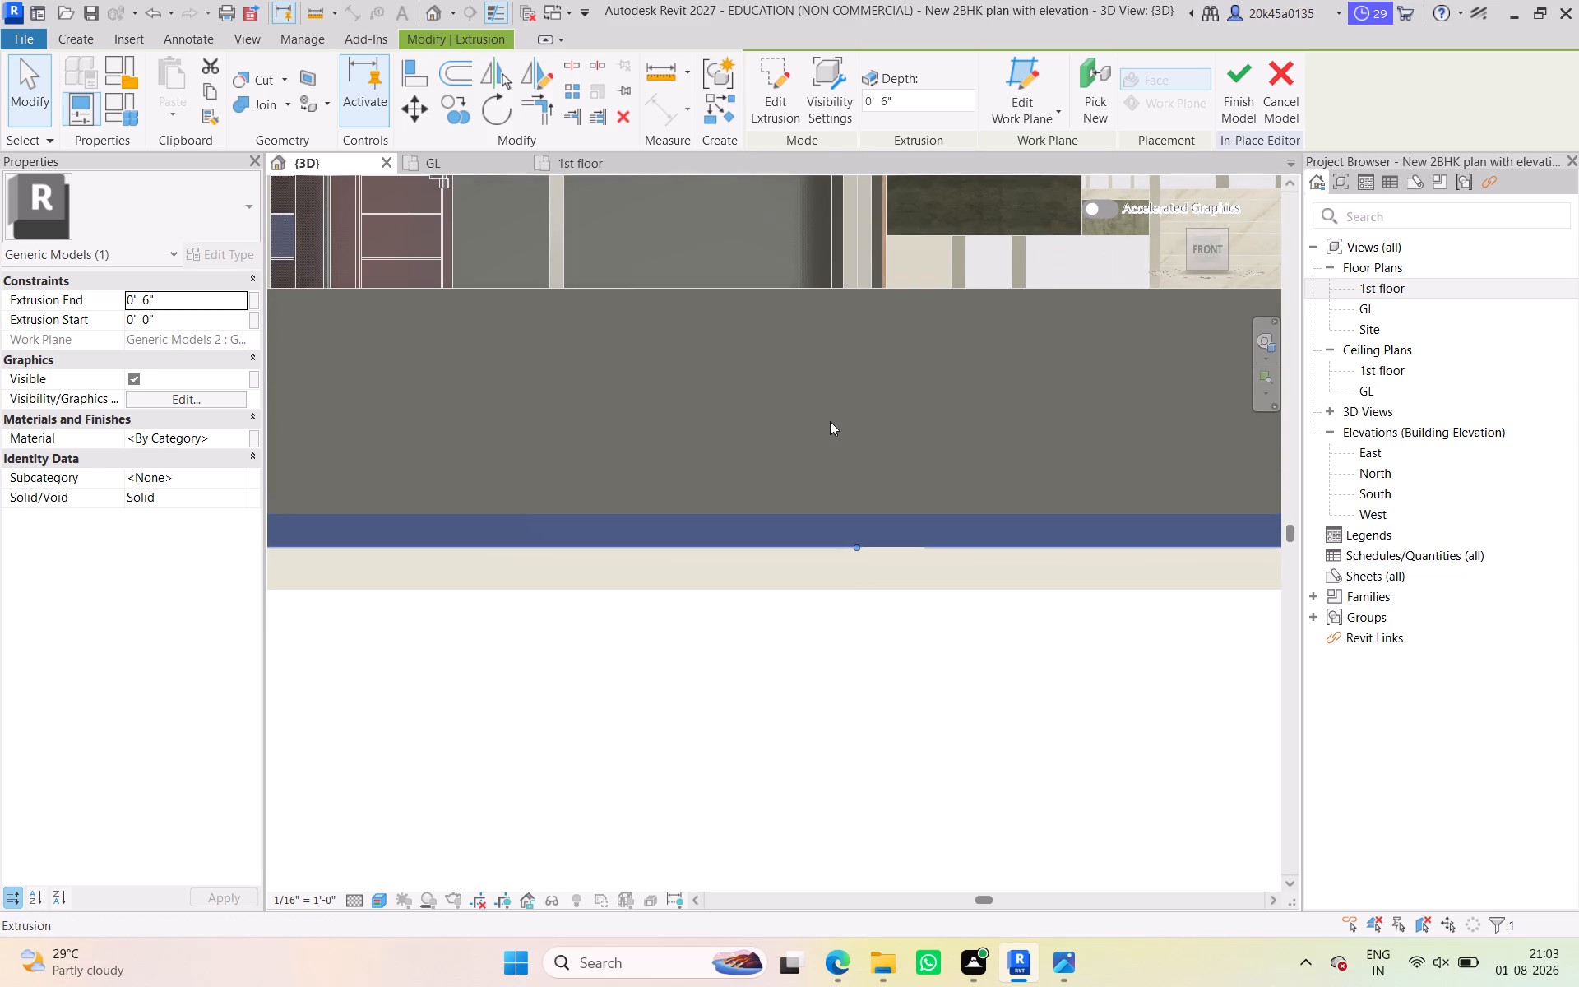
pyautogui.click(830, 417)
pyautogui.click(838, 516)
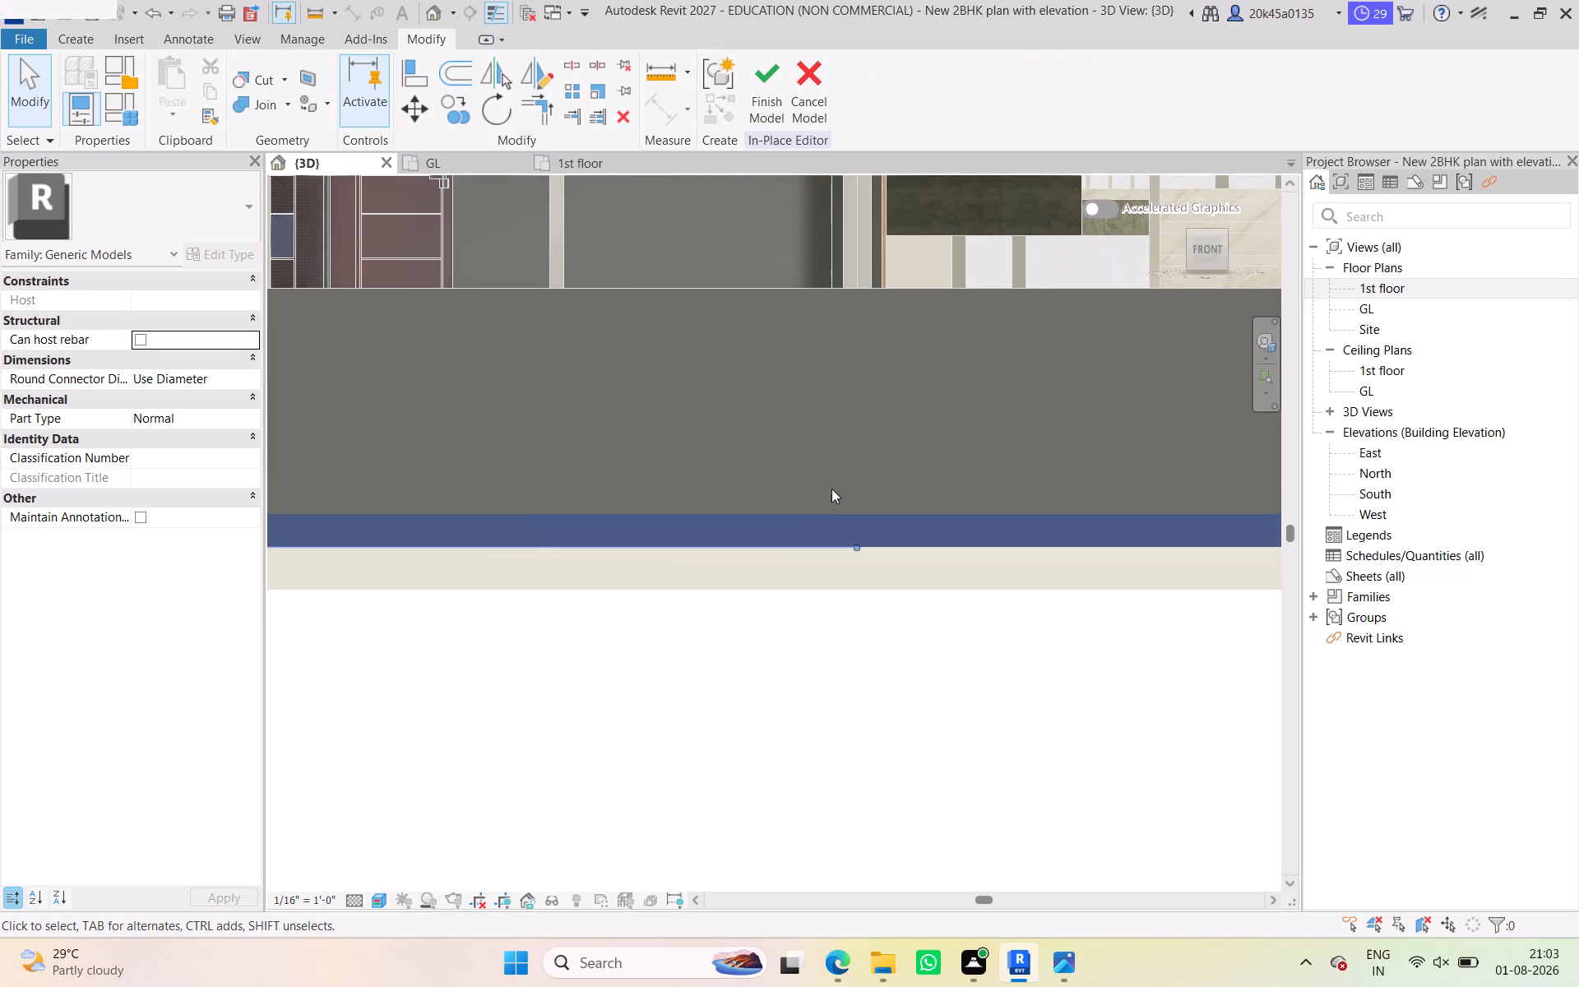
pyautogui.click(1221, 91)
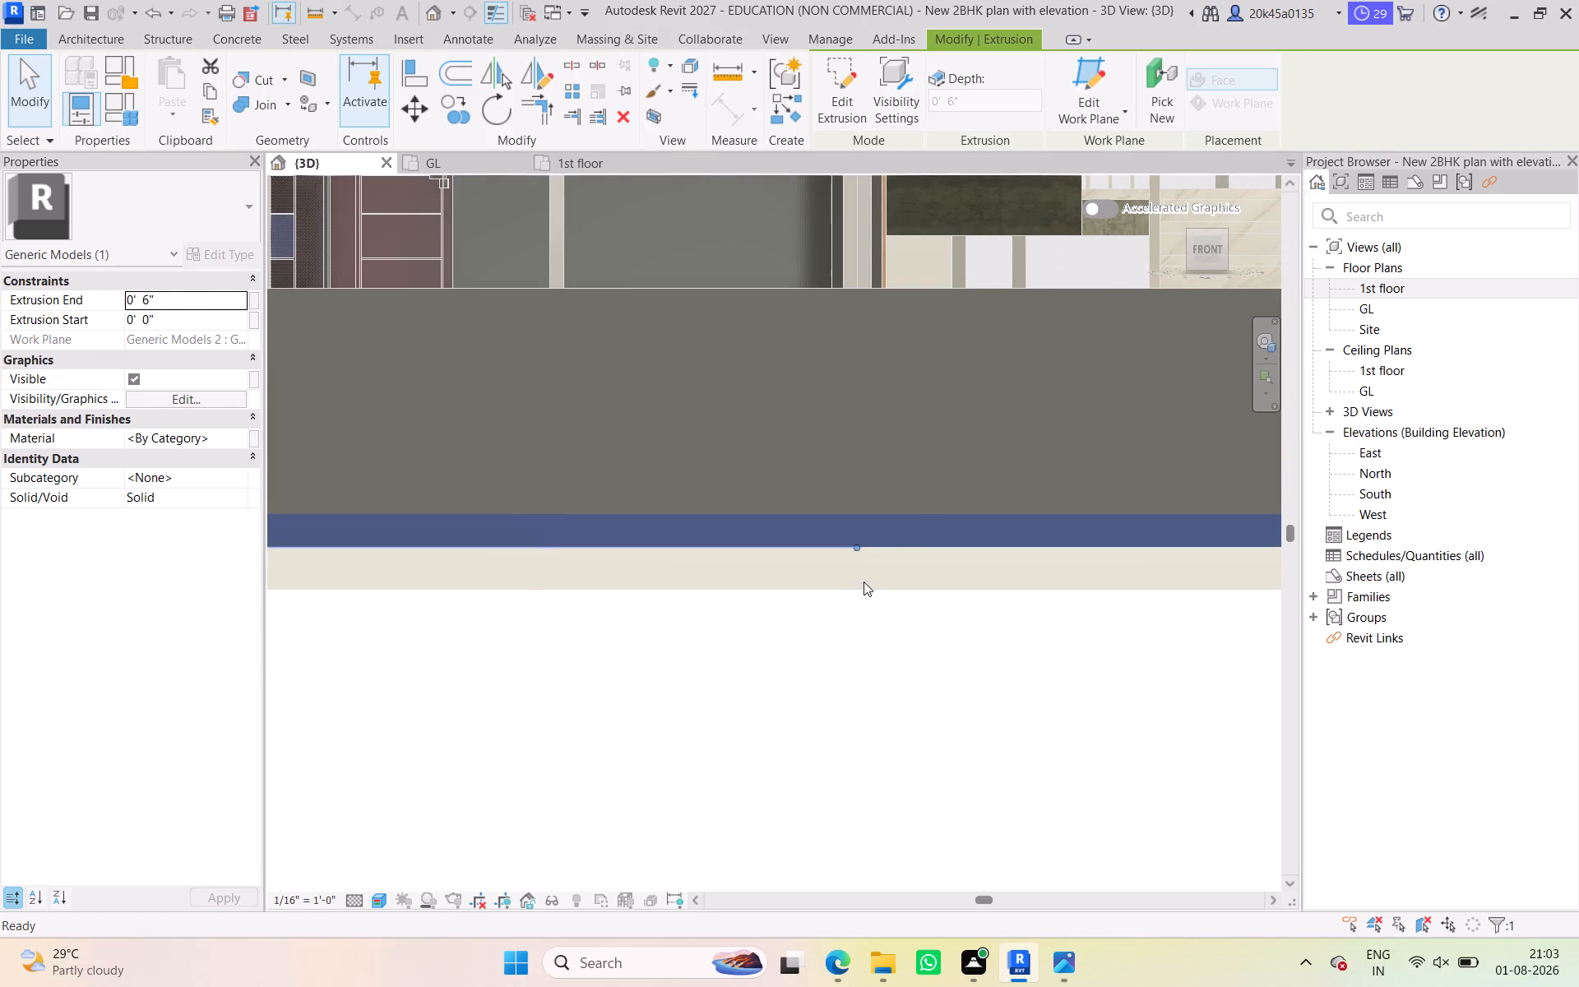
# Select the new in-place fill and, in Wireframe display, stretch its bottom face down to the surround's recess floor.
pyautogui.click(852, 637)
pyautogui.click(843, 512)
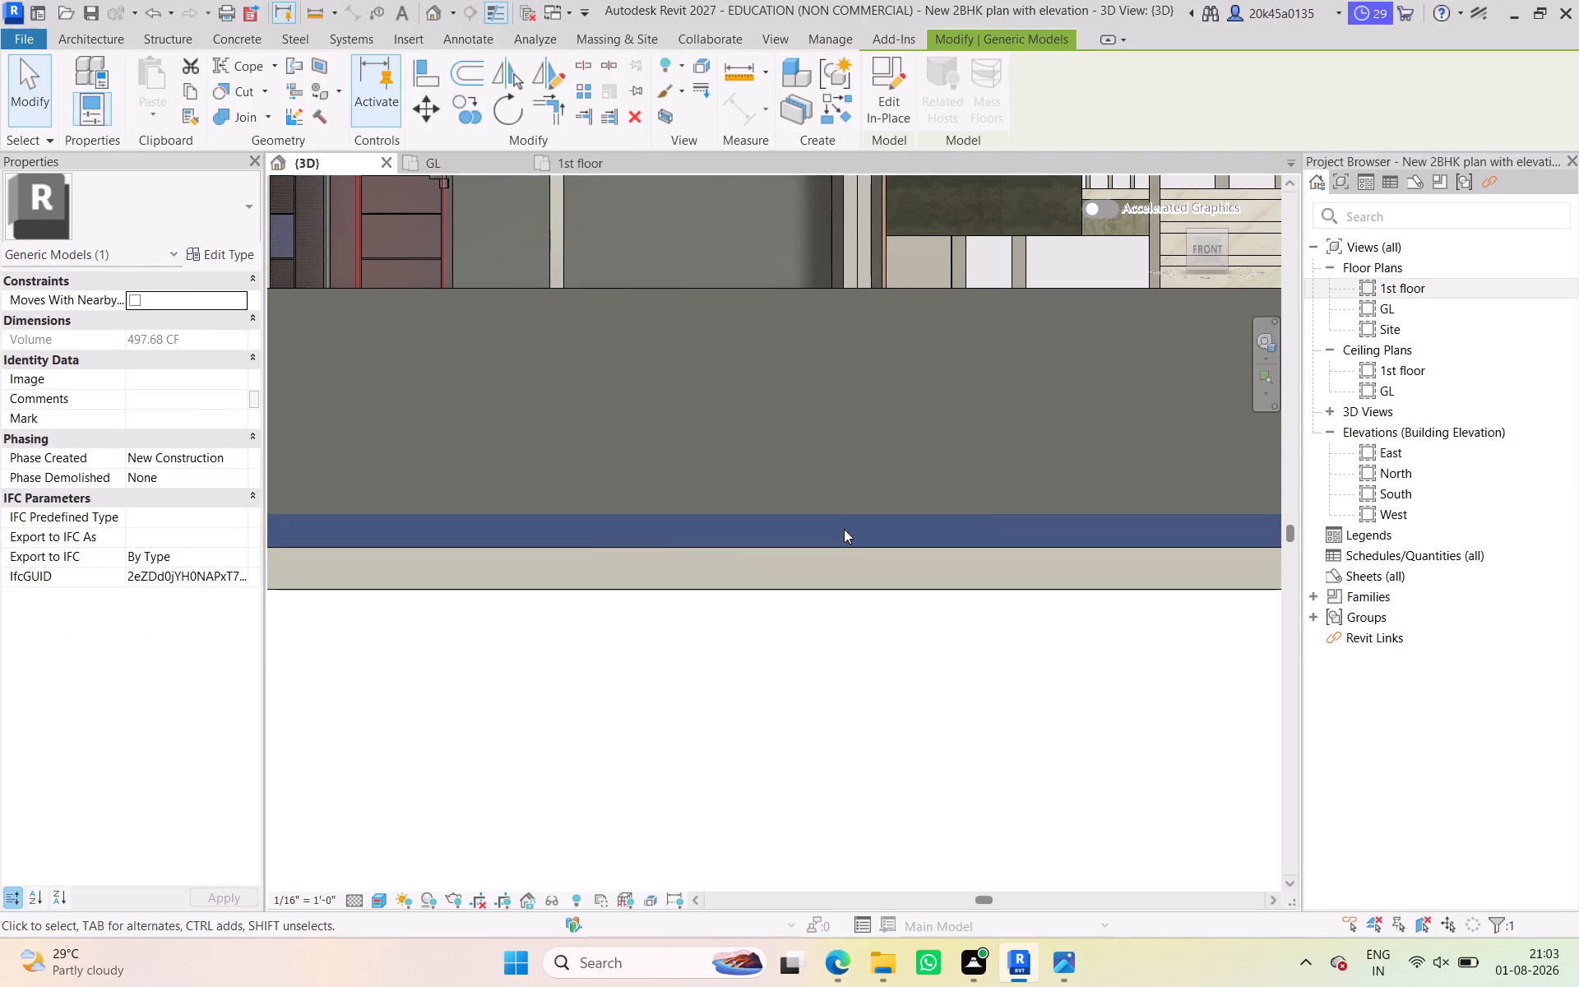
pyautogui.scroll(-4, 846, 533)
pyautogui.moveTo(852, 535); pyautogui.dragTo(955, 517, button='middle')
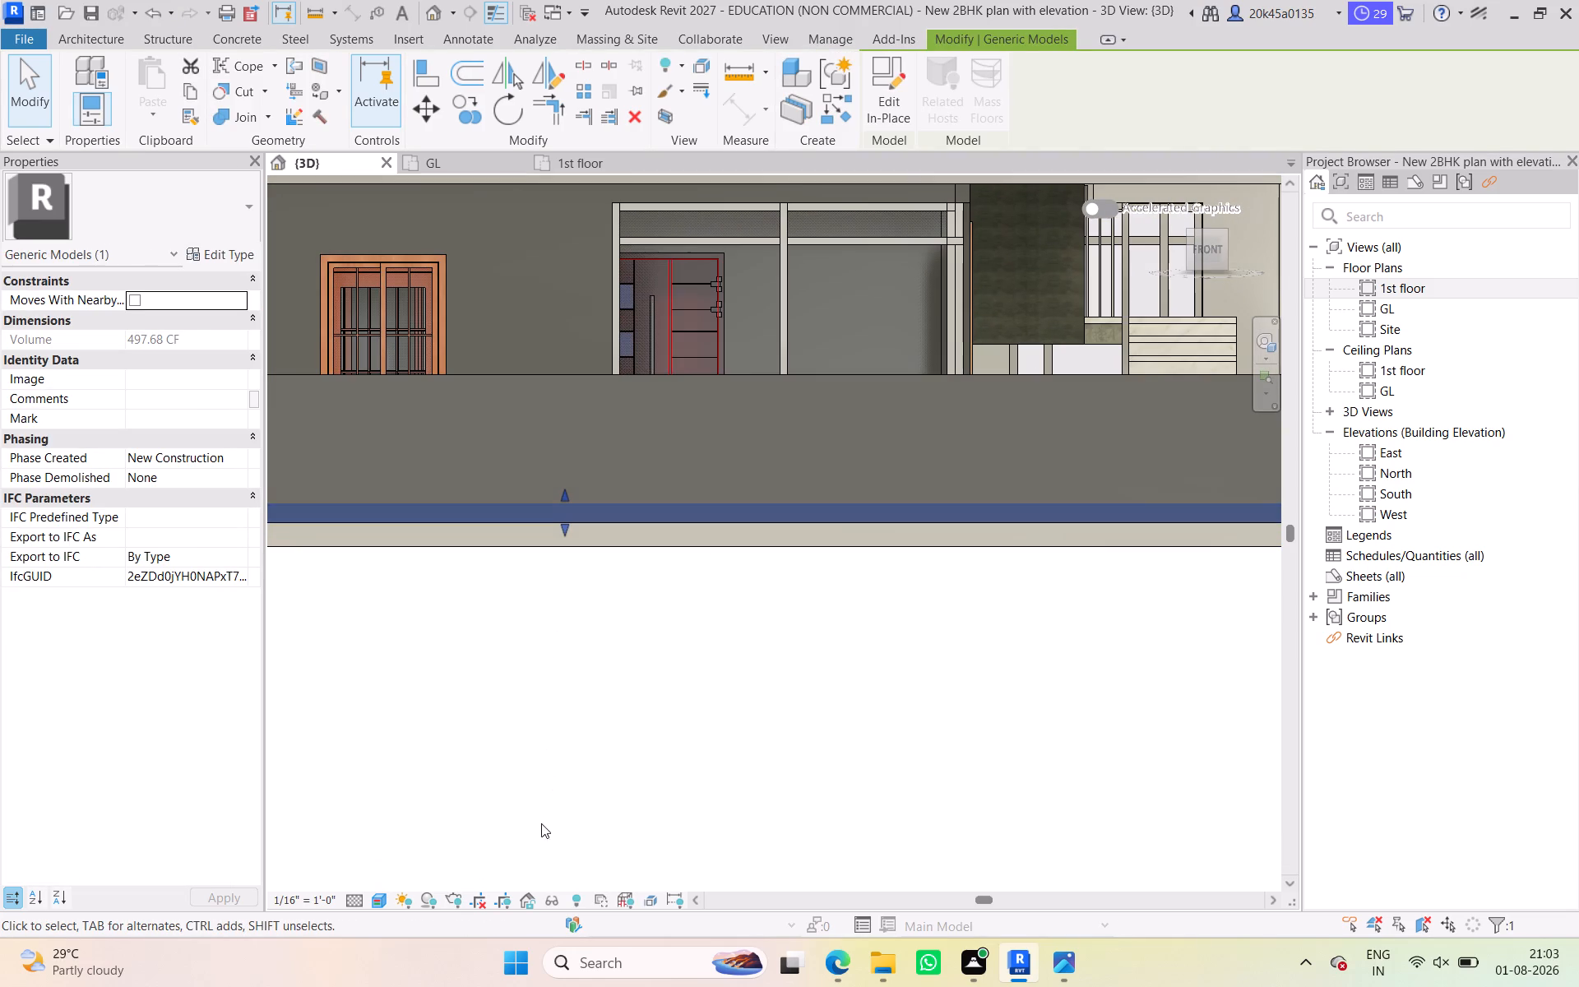
pyautogui.click(381, 904)
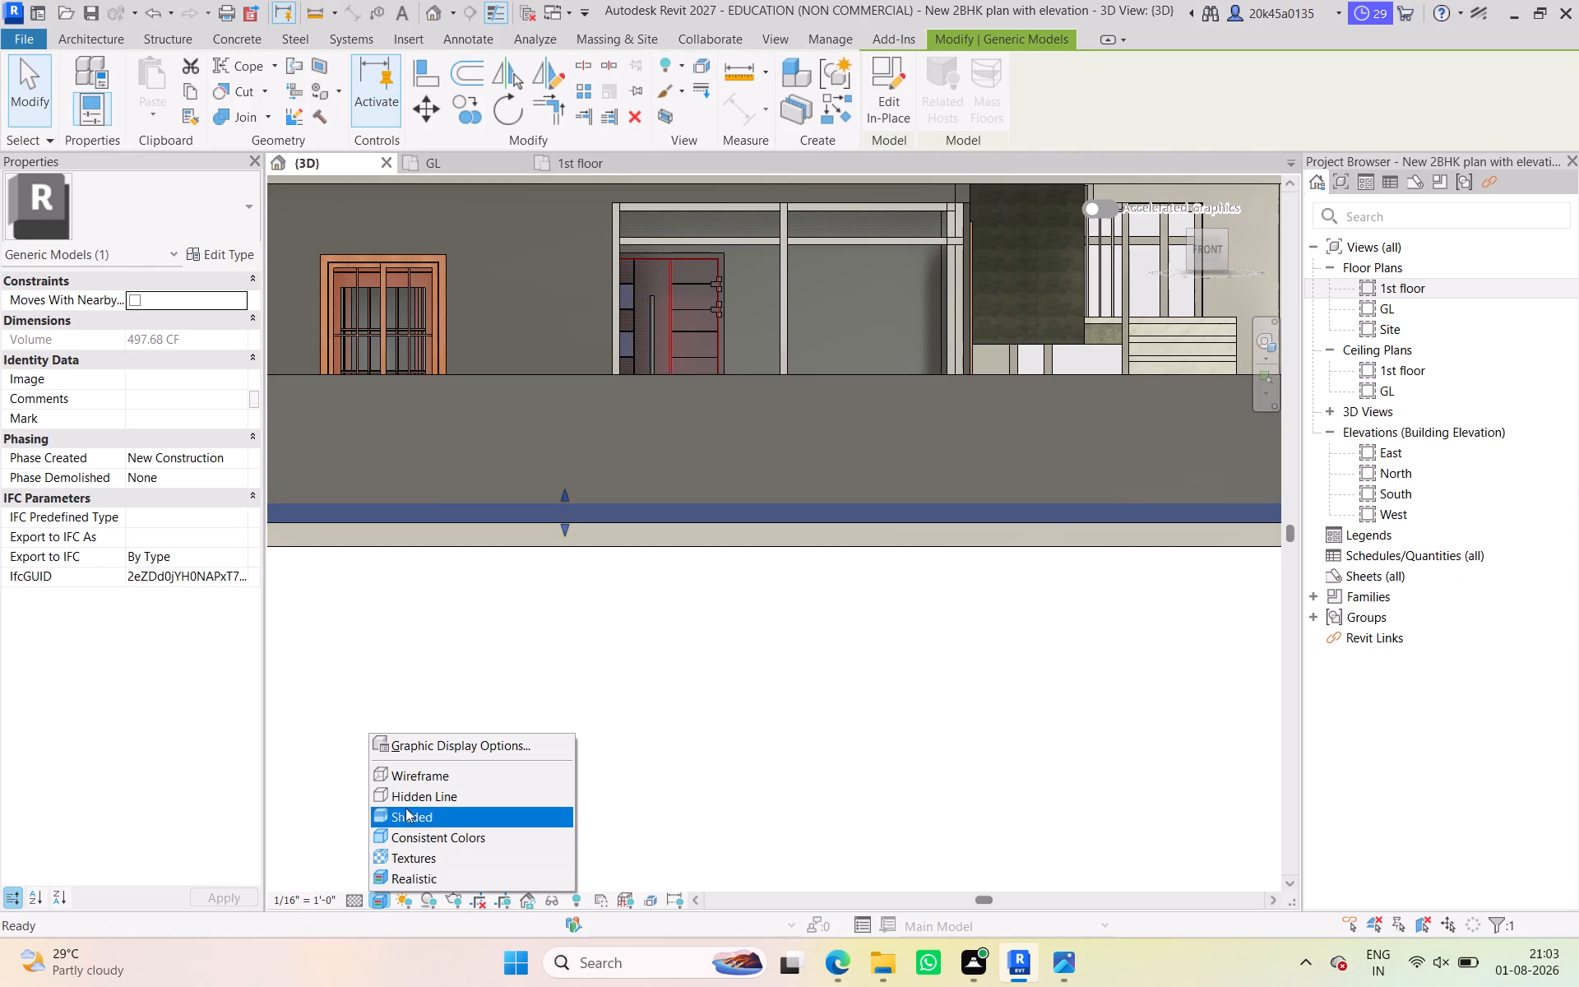
pyautogui.click(409, 781)
pyautogui.scroll(5, 623, 503)
pyautogui.scroll(2, 553, 536)
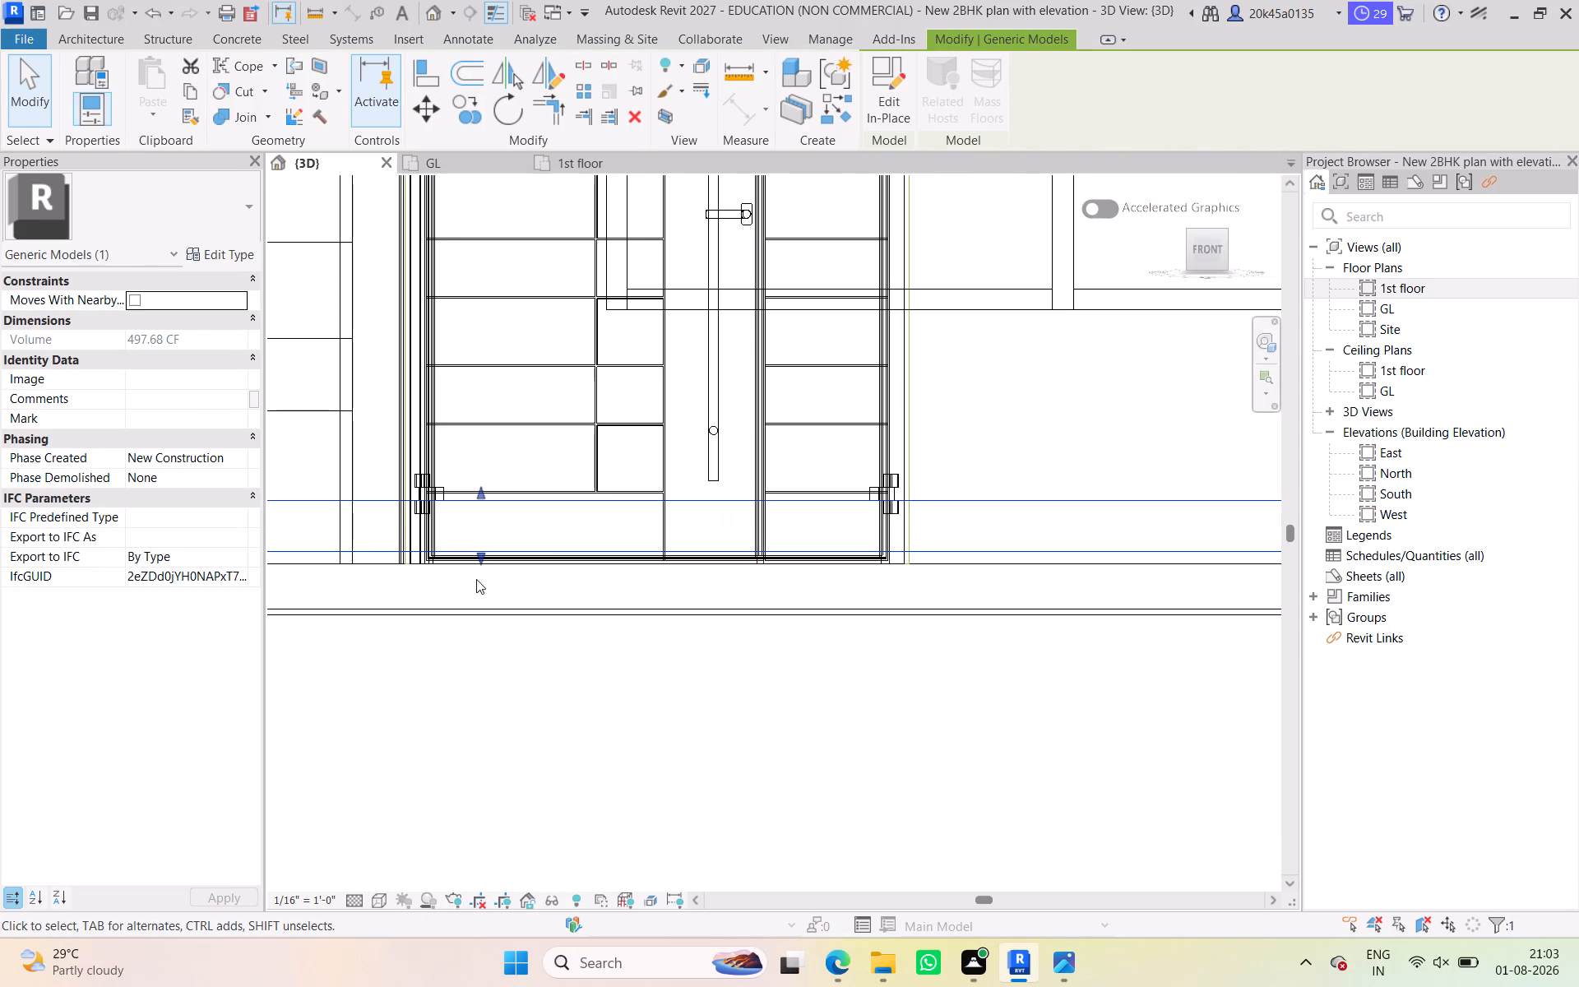
pyautogui.moveTo(479, 559); pyautogui.dragTo(478, 602)
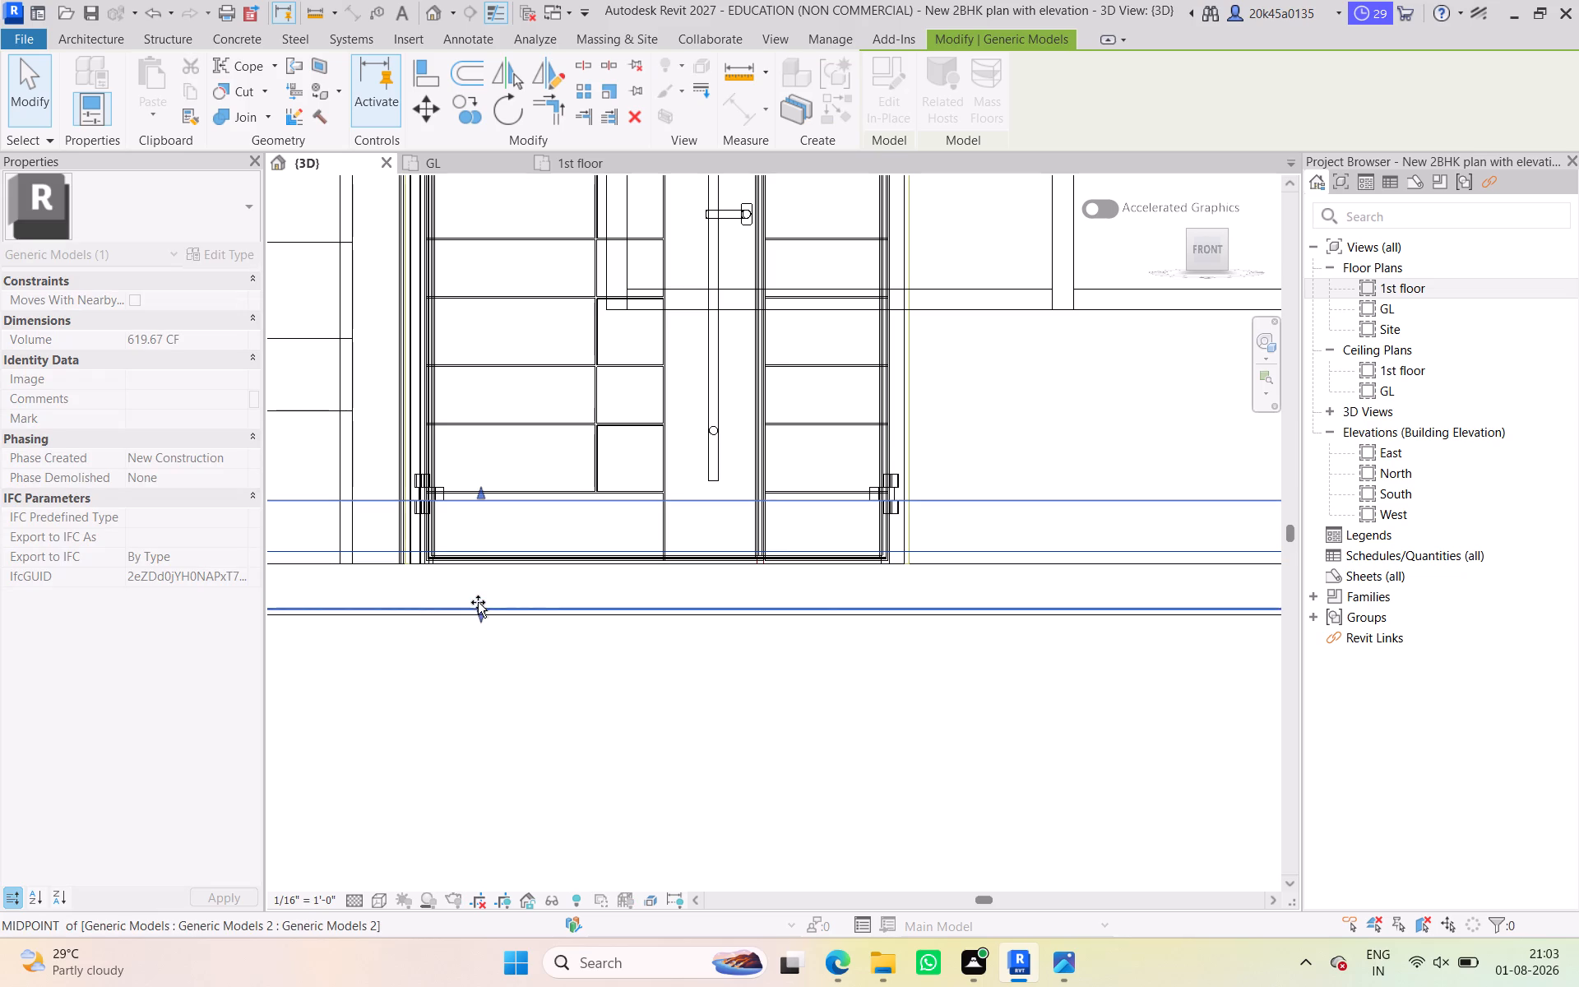
pyautogui.moveTo(478, 602); pyautogui.dragTo(478, 605)
# Lower the fill component's top face to just below the top of the surround's rim.
pyautogui.scroll(-10, 493, 613)
pyautogui.moveTo(518, 646); pyautogui.dragTo(778, 679, button='middle')
pyautogui.scroll(5, 637, 628)
pyautogui.scroll(4, 752, 622)
pyautogui.moveTo(752, 622); pyautogui.dragTo(497, 619, button='middle')
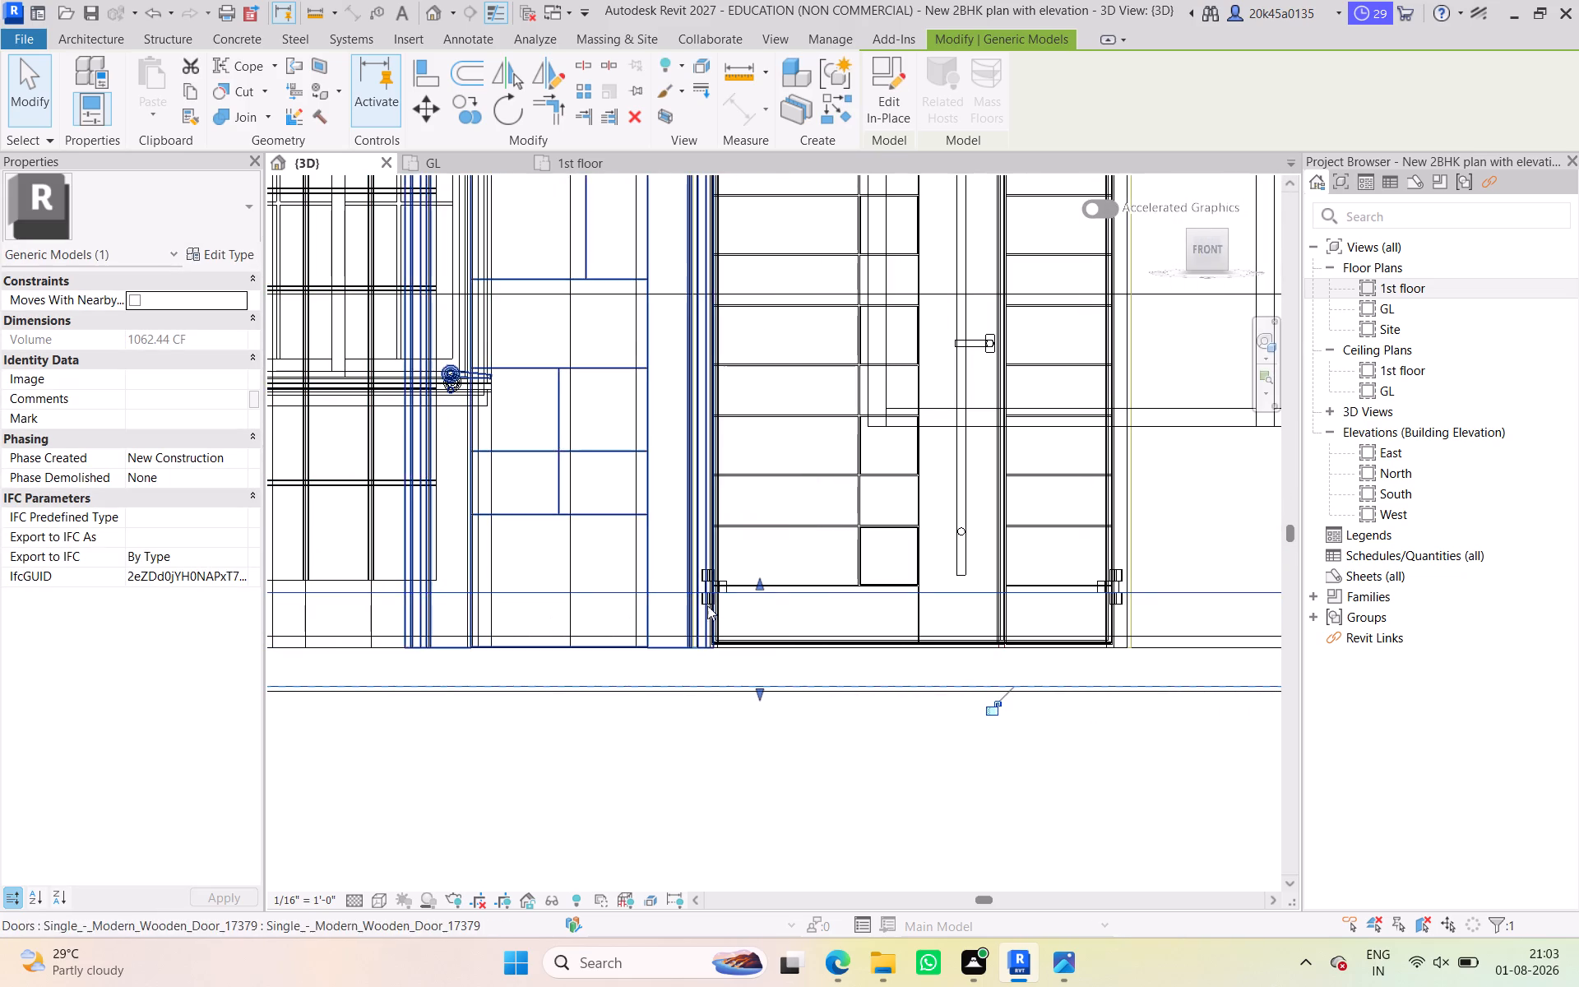
pyautogui.scroll(-5, 725, 600)
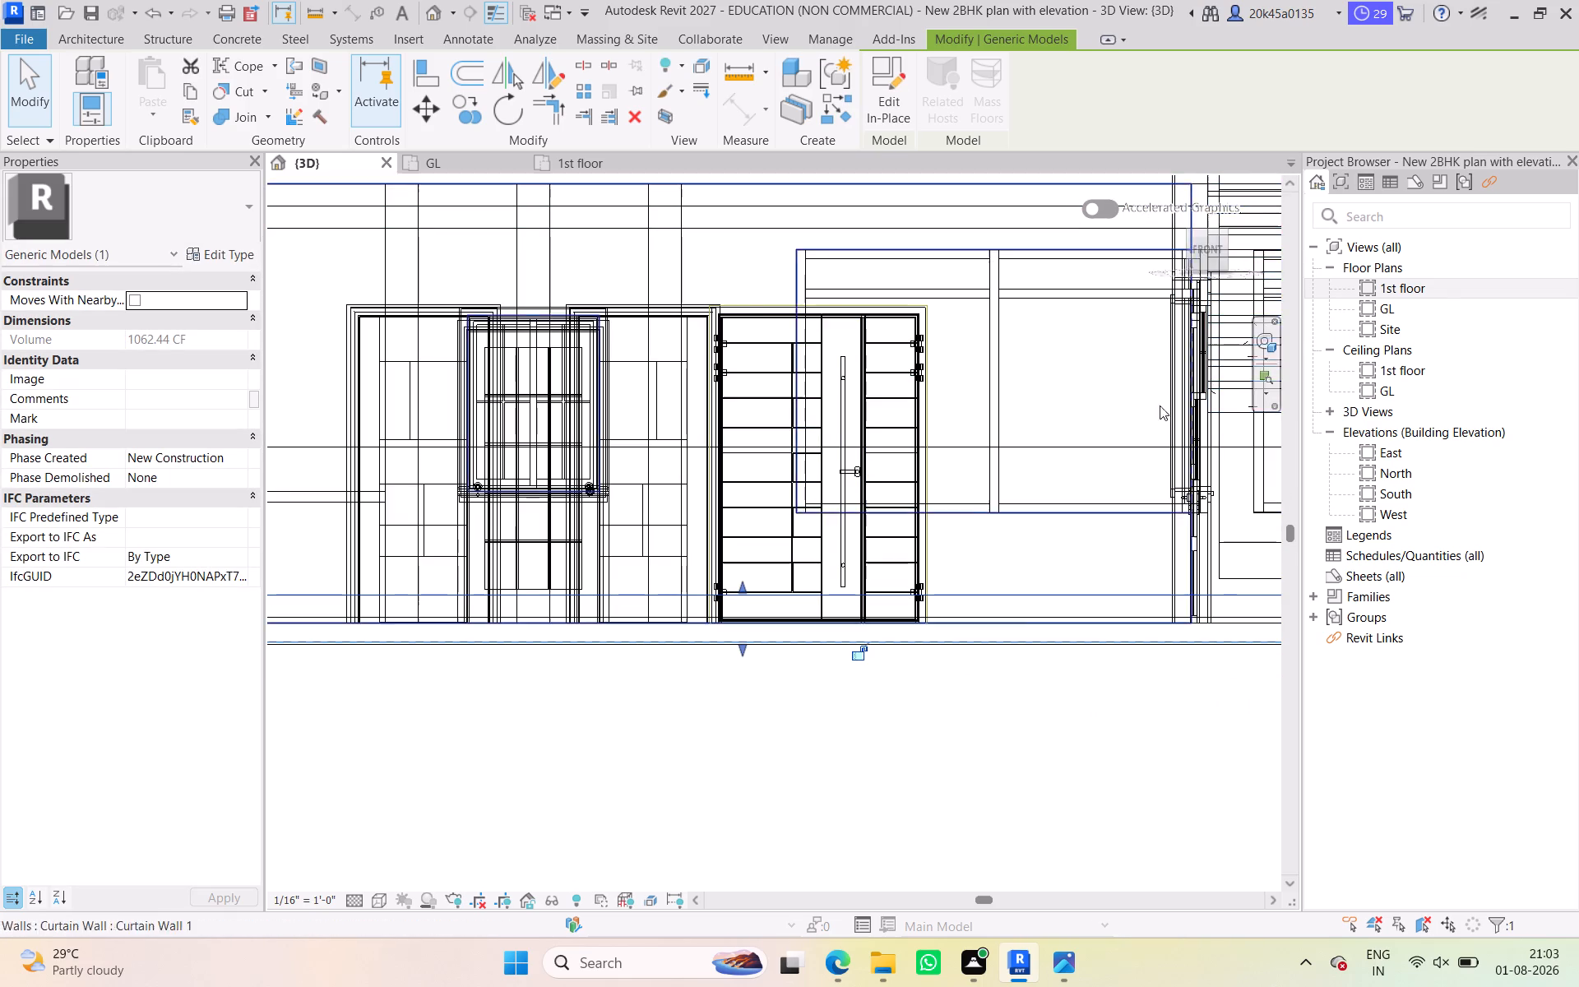
pyautogui.scroll(-3, 979, 504)
pyautogui.moveTo(979, 508); pyautogui.dragTo(407, 517, button='middle')
pyautogui.scroll(4, 896, 619)
pyautogui.scroll(4, 949, 577)
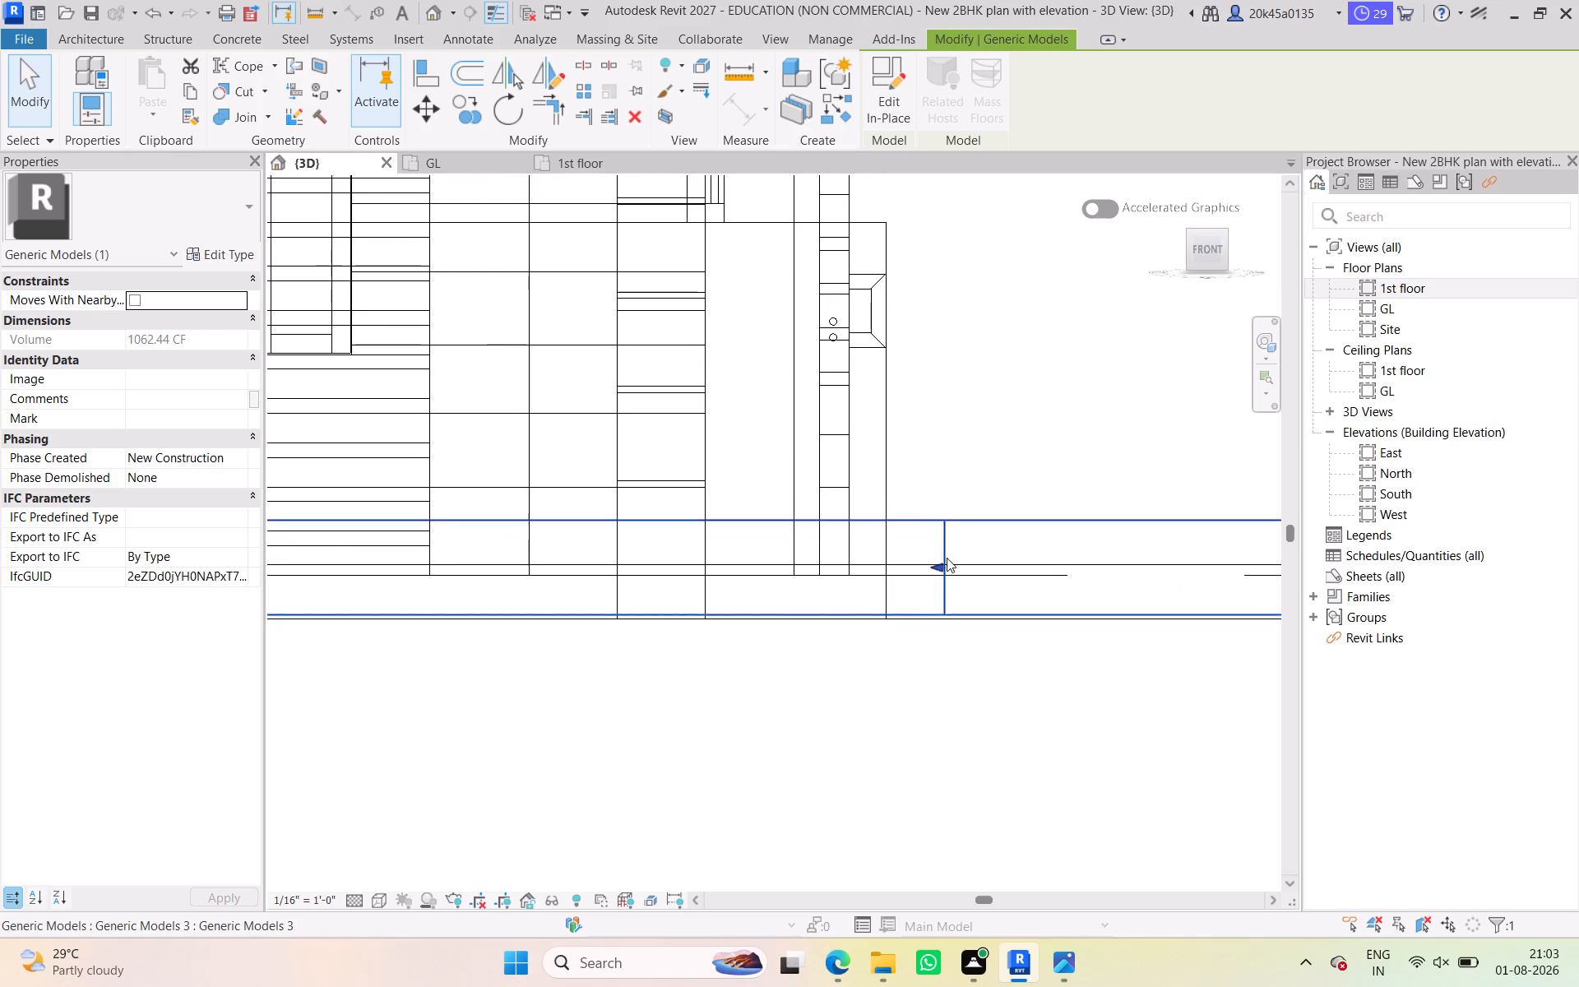
pyautogui.click(924, 522)
pyautogui.scroll(-3, 933, 565)
pyautogui.moveTo(933, 565); pyautogui.dragTo(1303, 563, button='middle')
pyautogui.scroll(-2, 526, 554)
pyautogui.moveTo(604, 561); pyautogui.dragTo(985, 561, button='middle')
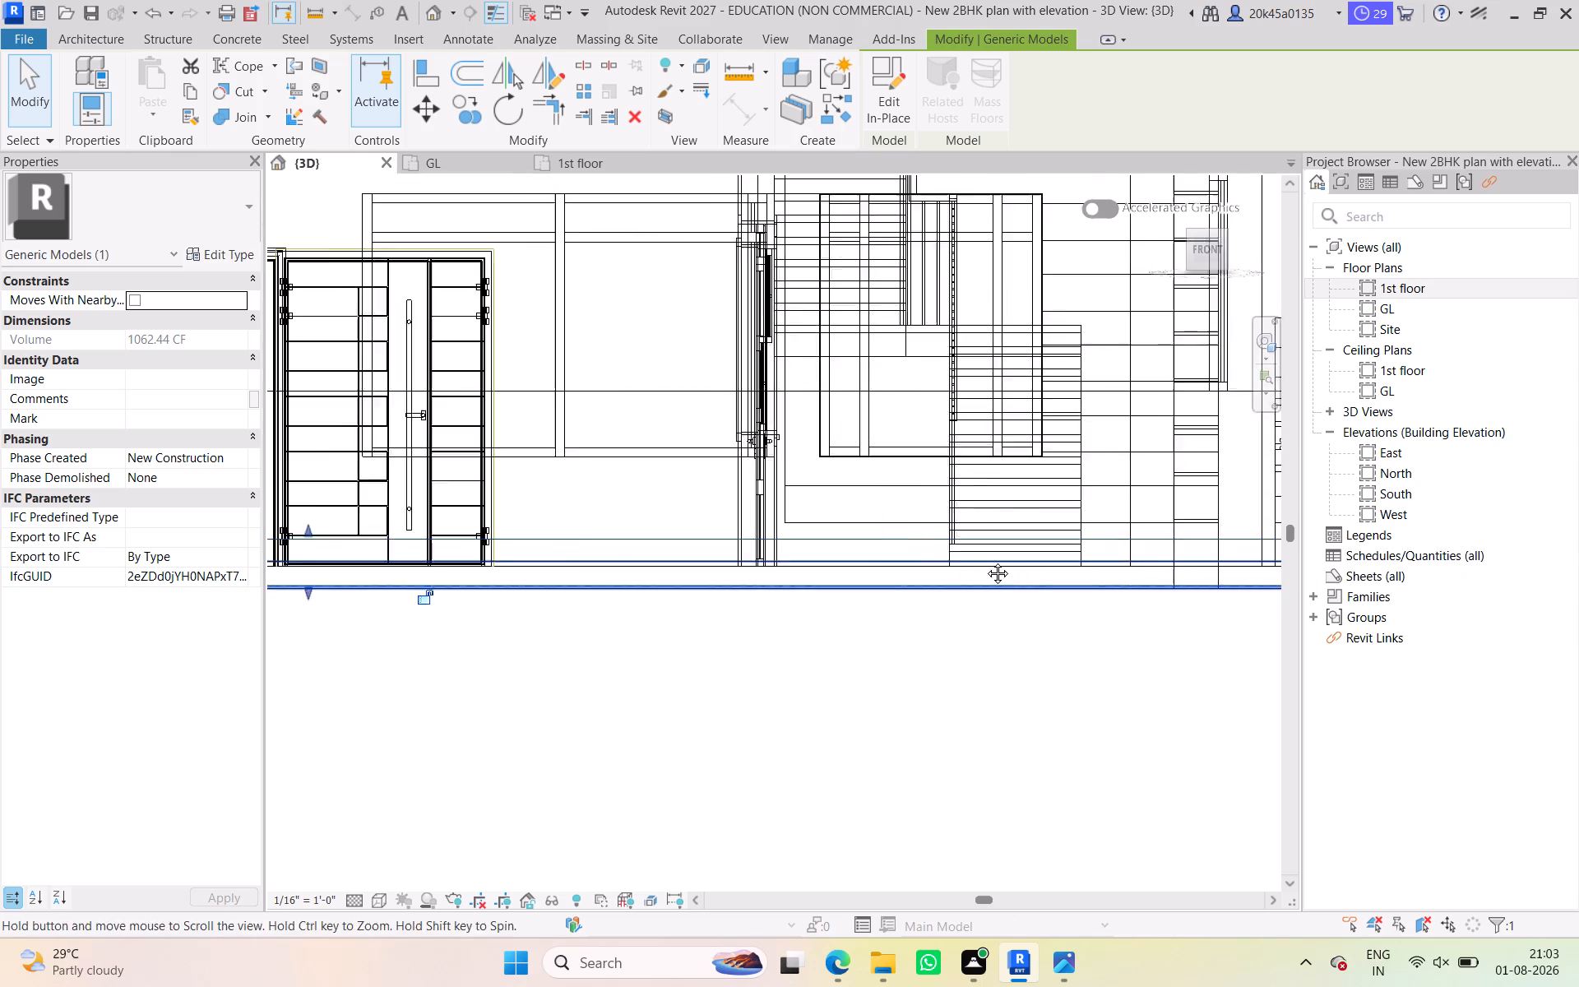
pyautogui.moveTo(985, 561); pyautogui.dragTo(1034, 565, button='middle')
pyautogui.scroll(5, 475, 540)
pyautogui.moveTo(574, 544); pyautogui.dragTo(572, 572)
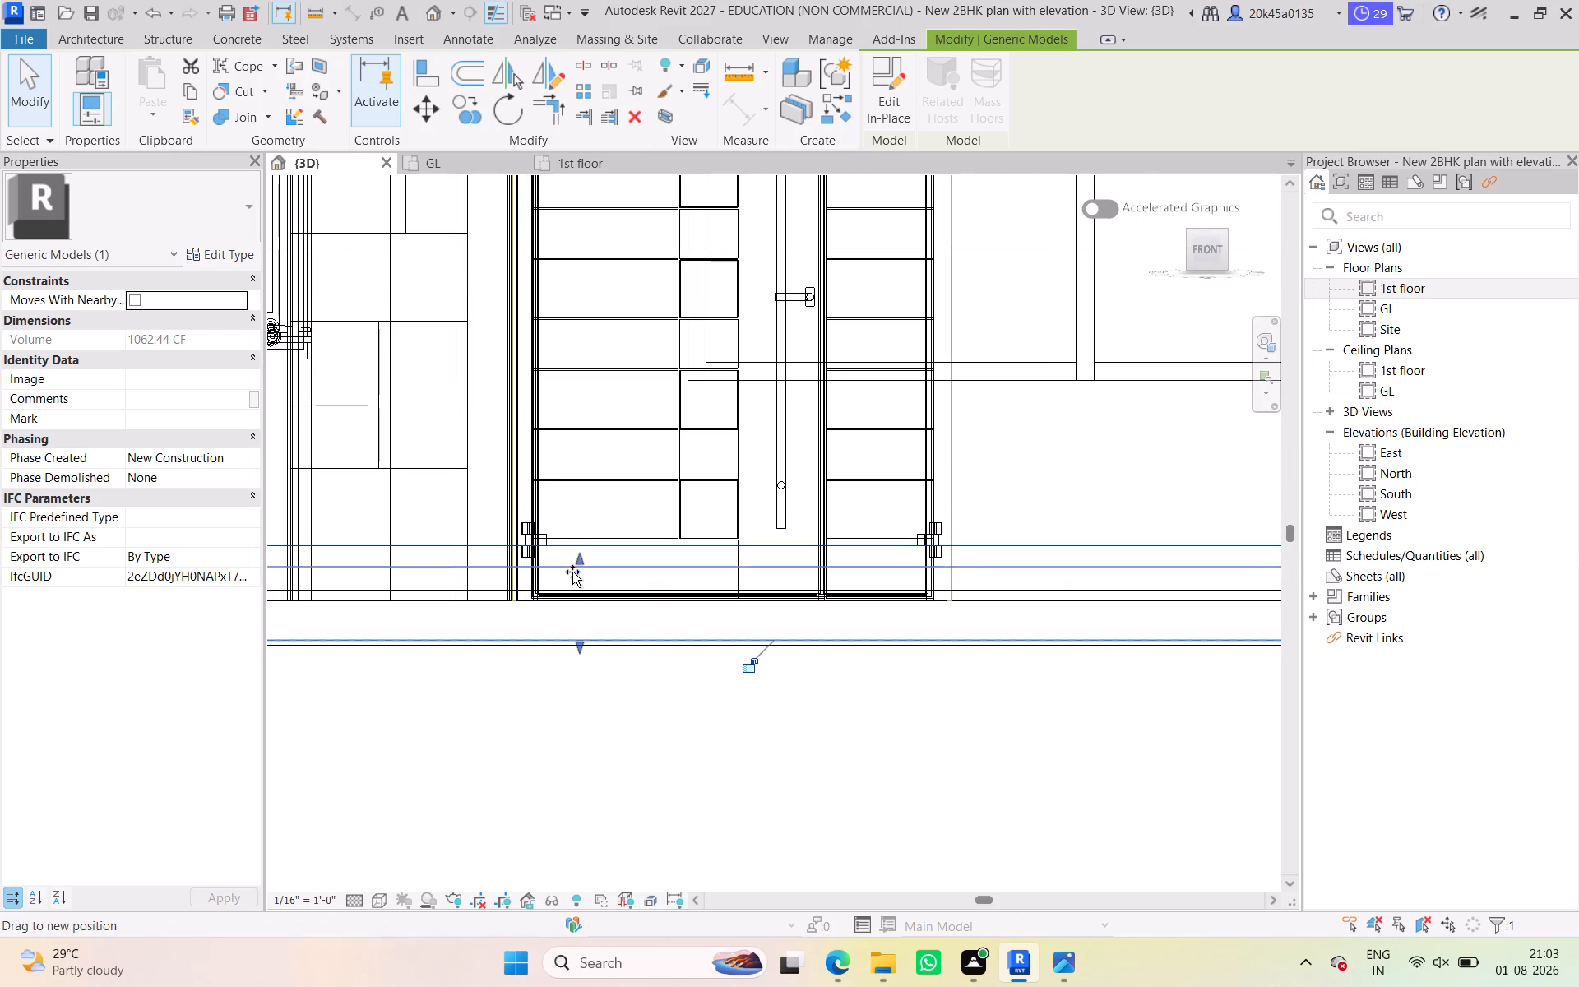
pyautogui.moveTo(572, 572); pyautogui.dragTo(571, 588)
# Restore the Realistic visual style in an angled 3D view, deselect the fill, and inspect the recess near the gate.
pyautogui.scroll(-4, 567, 590)
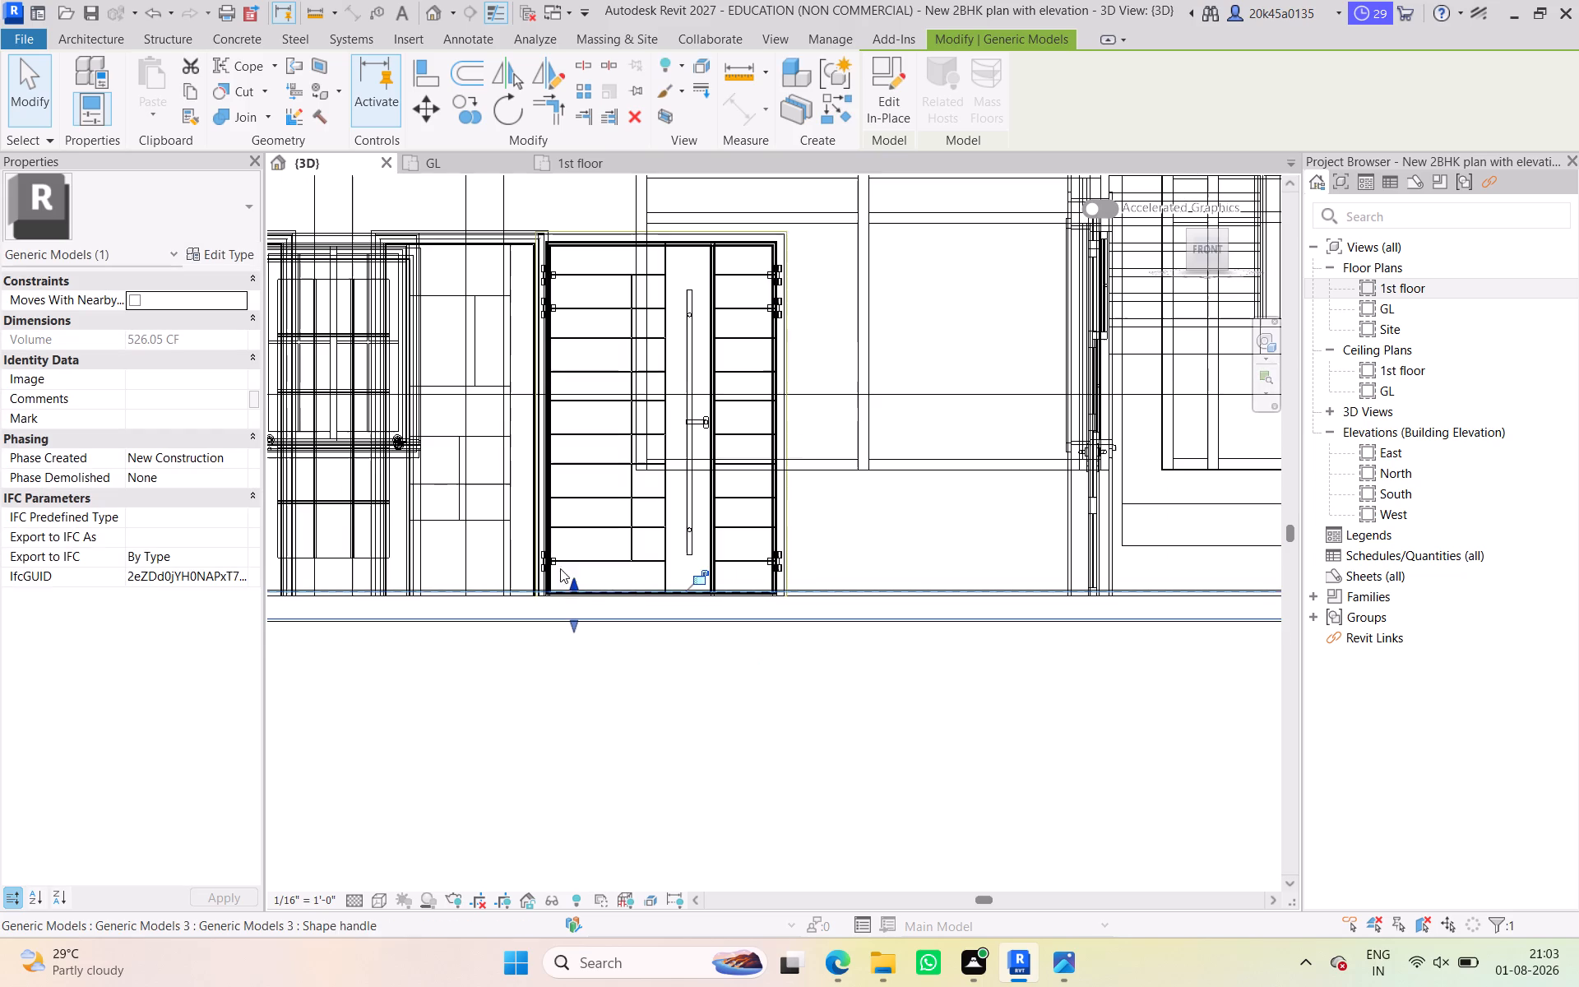
pyautogui.scroll(-5, 641, 502)
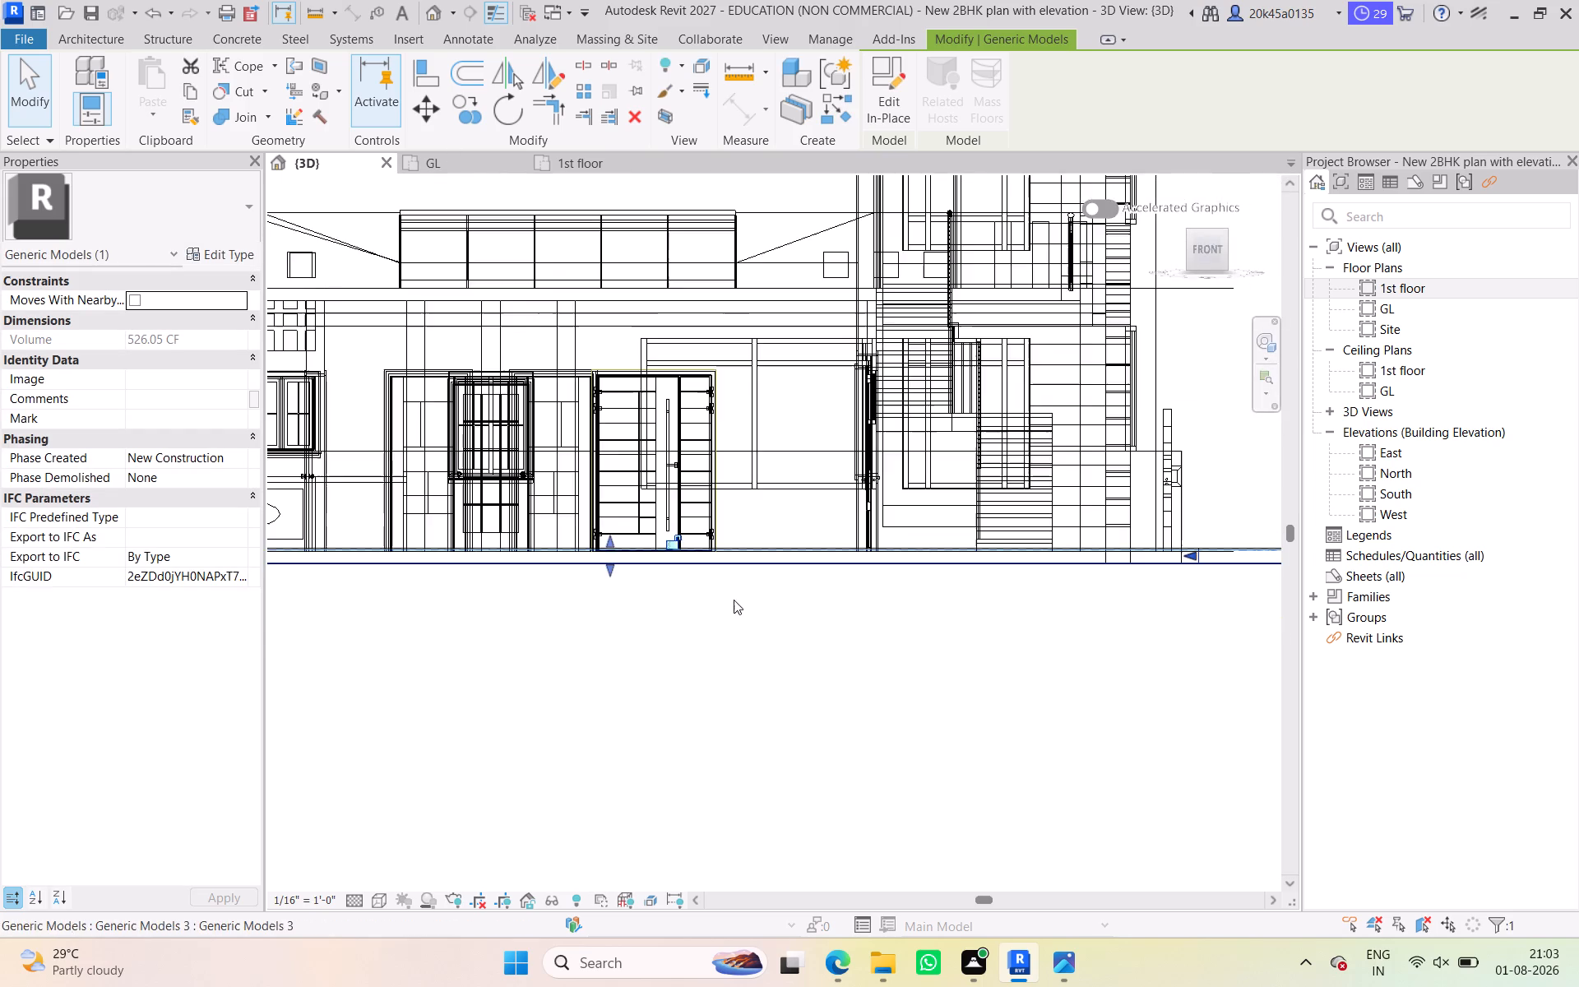
pyautogui.keyDown('shift'); pyautogui.moveTo(785, 673); pyautogui.dragTo(576, 734, button='middle'); pyautogui.keyUp('shift')
pyautogui.keyDown('shift'); pyautogui.scroll(-4, 571, 724); pyautogui.keyUp('shift')
pyautogui.moveTo(585, 688); pyautogui.dragTo(684, 465, button='middle')
pyautogui.keyDown('shift'); pyautogui.scroll(1, 687, 558); pyautogui.keyUp('shift')
pyautogui.keyDown('shift'); pyautogui.moveTo(687, 608); pyautogui.dragTo(637, 676, button='middle'); pyautogui.keyUp('shift')
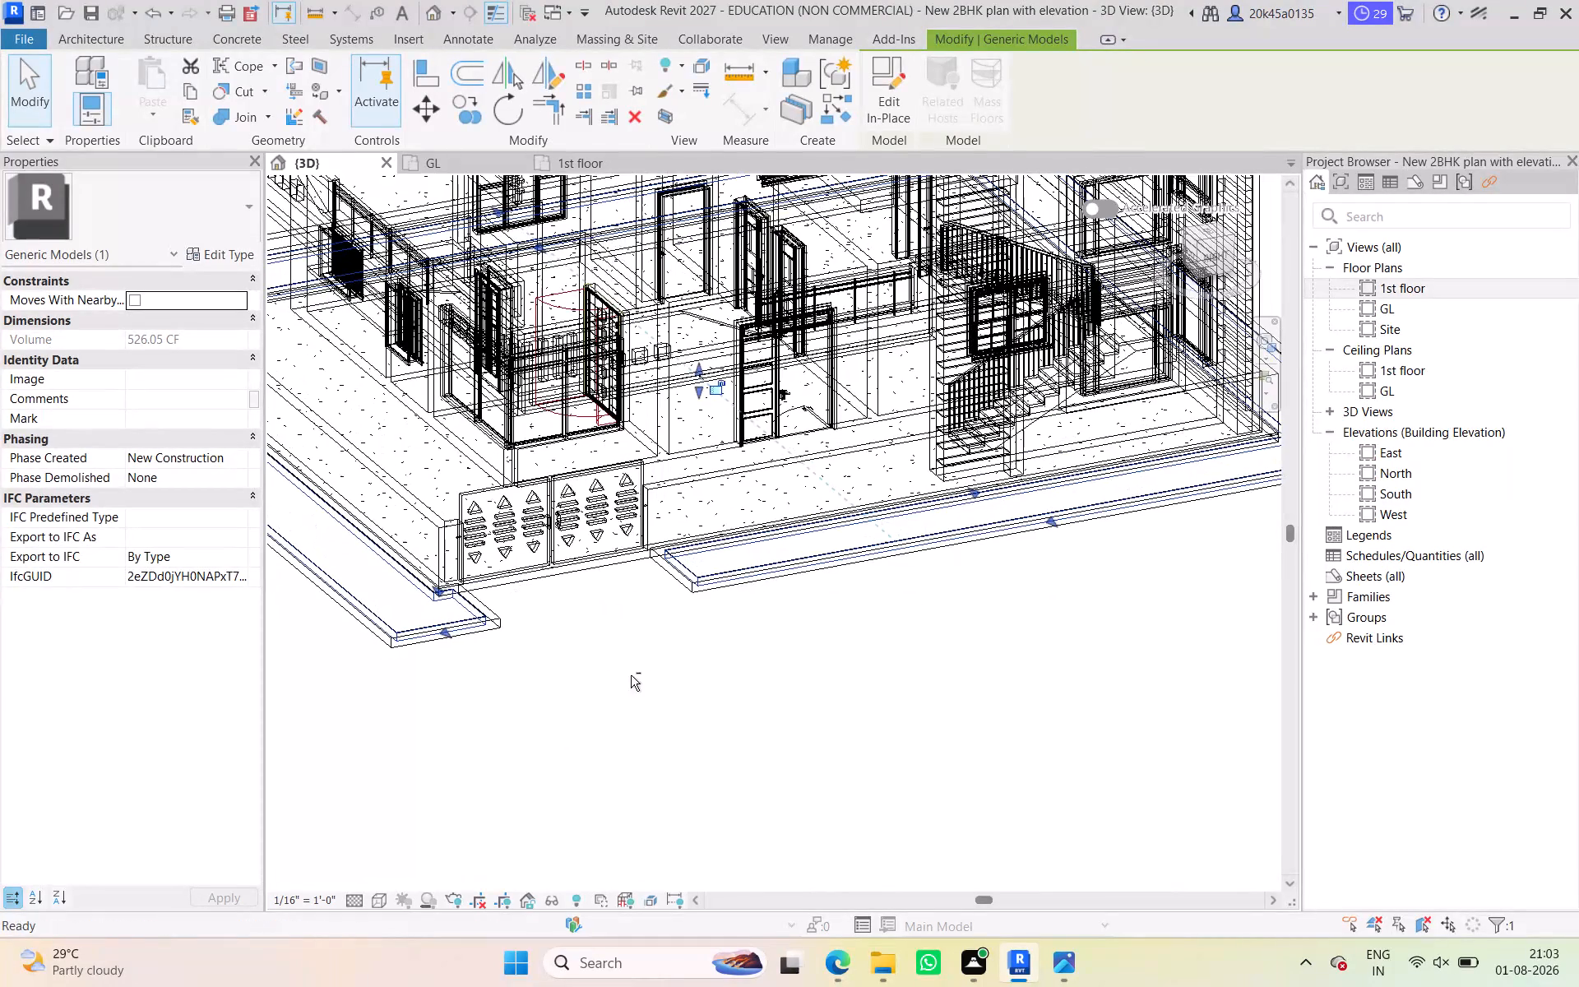
pyautogui.click(376, 898)
pyautogui.click(391, 880)
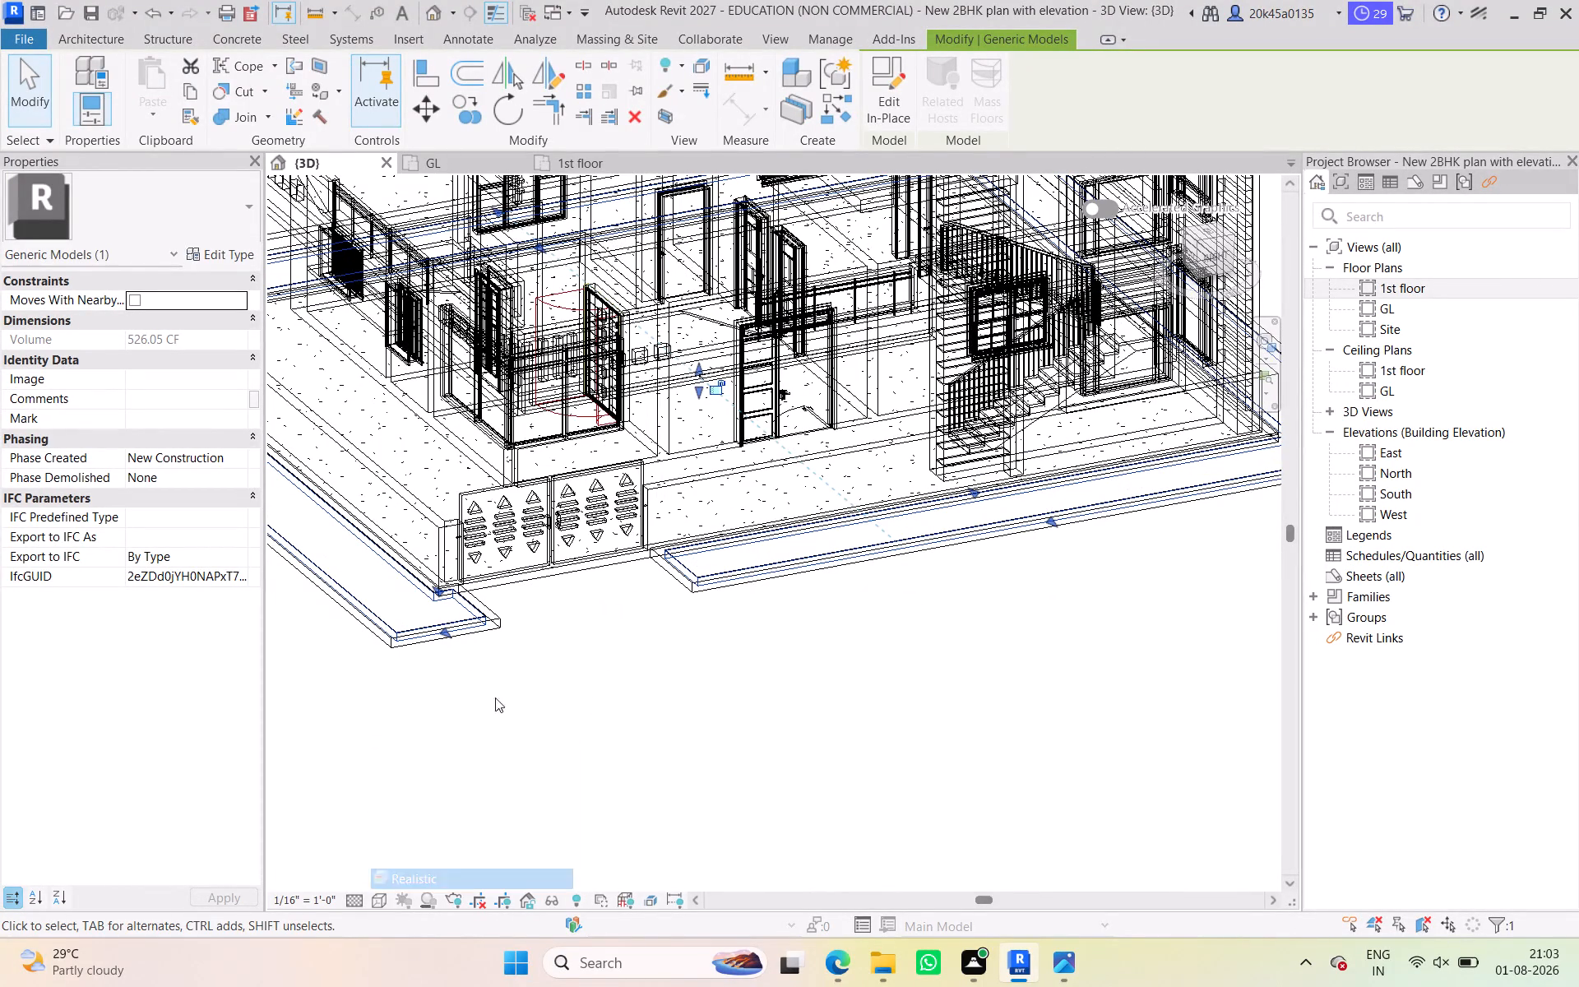
pyautogui.scroll(-1, 546, 669)
pyautogui.moveTo(567, 681); pyautogui.dragTo(799, 693, button='middle')
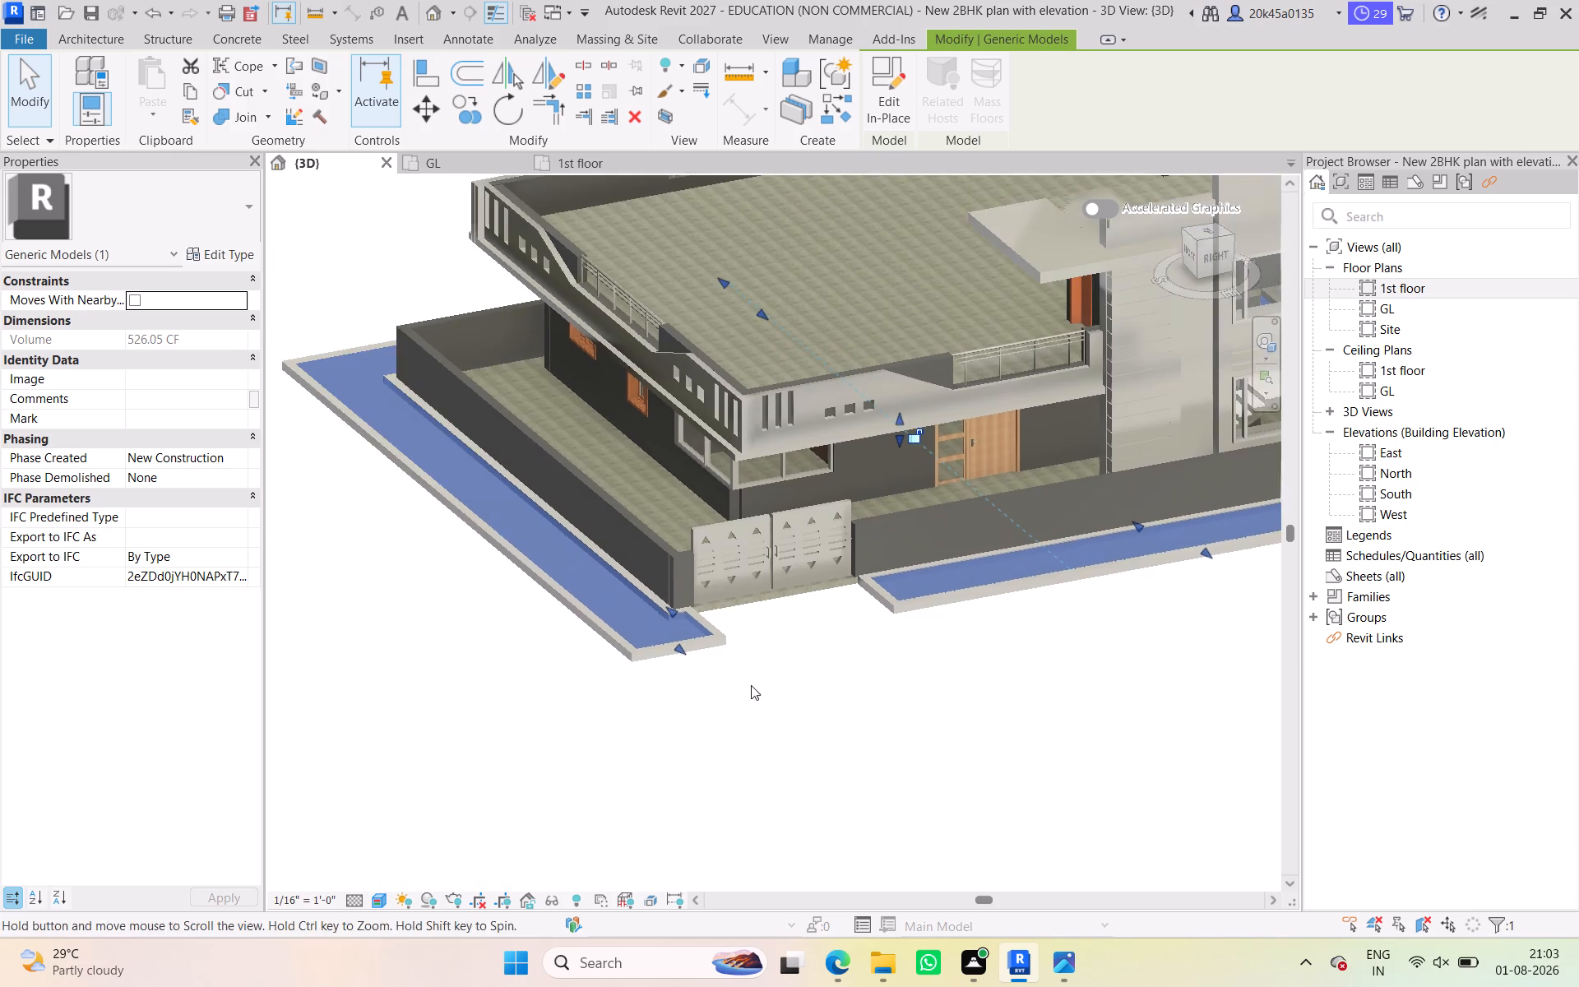
pyautogui.click(632, 685)
pyautogui.scroll(5, 657, 630)
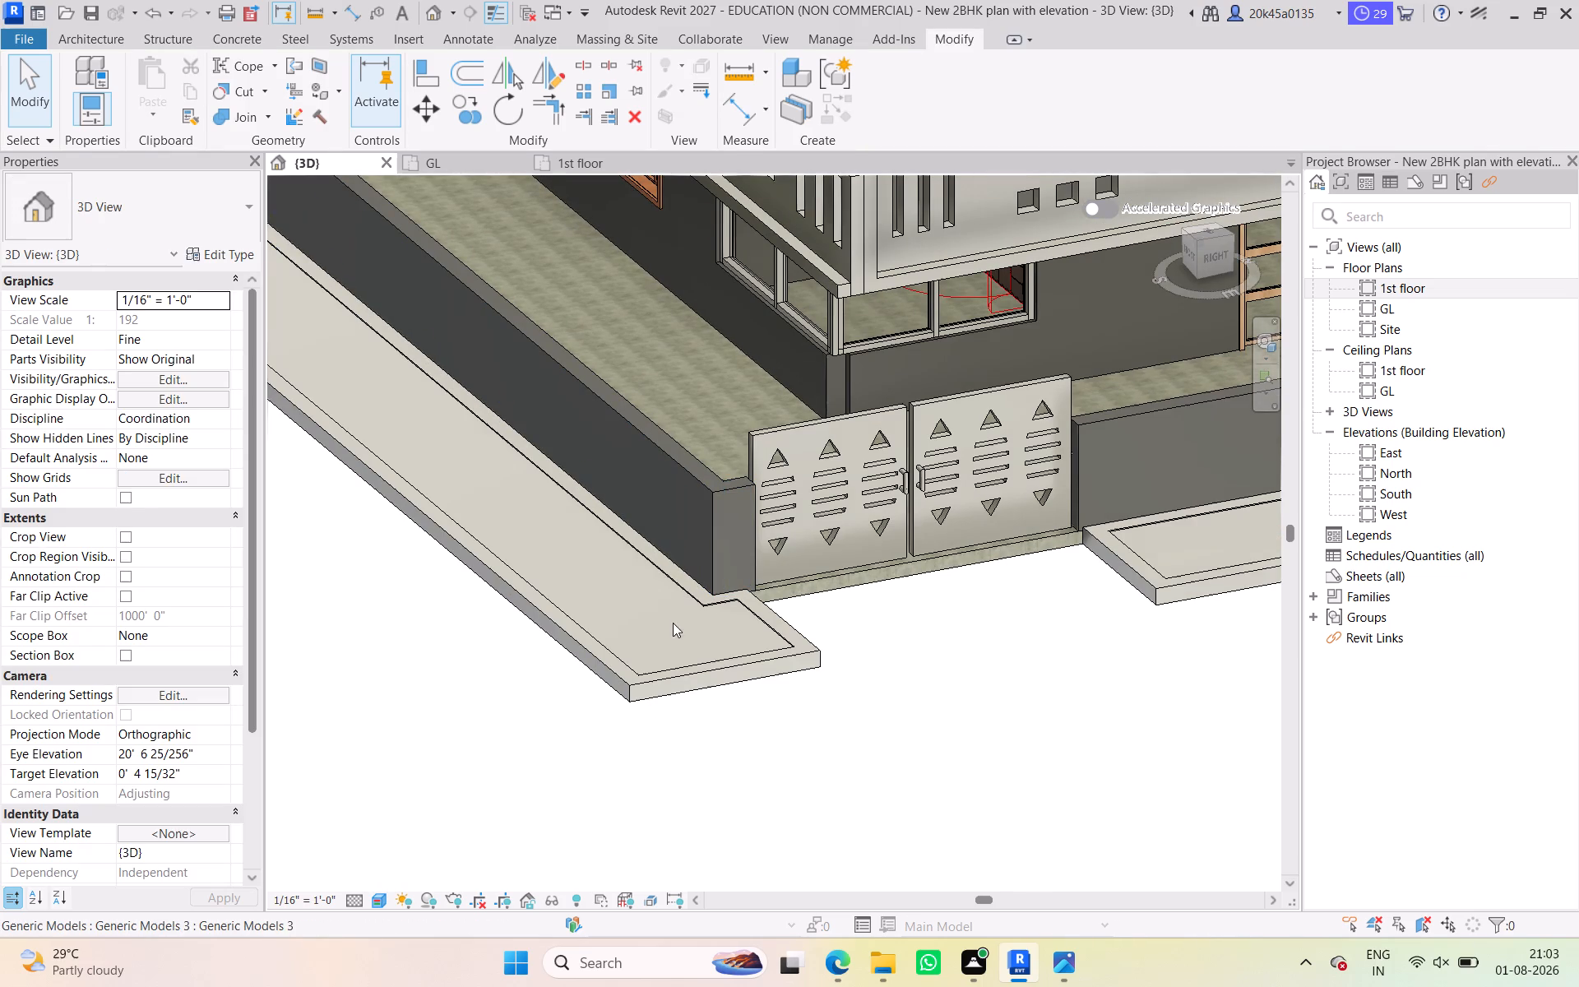
pyautogui.scroll(-2, 858, 636)
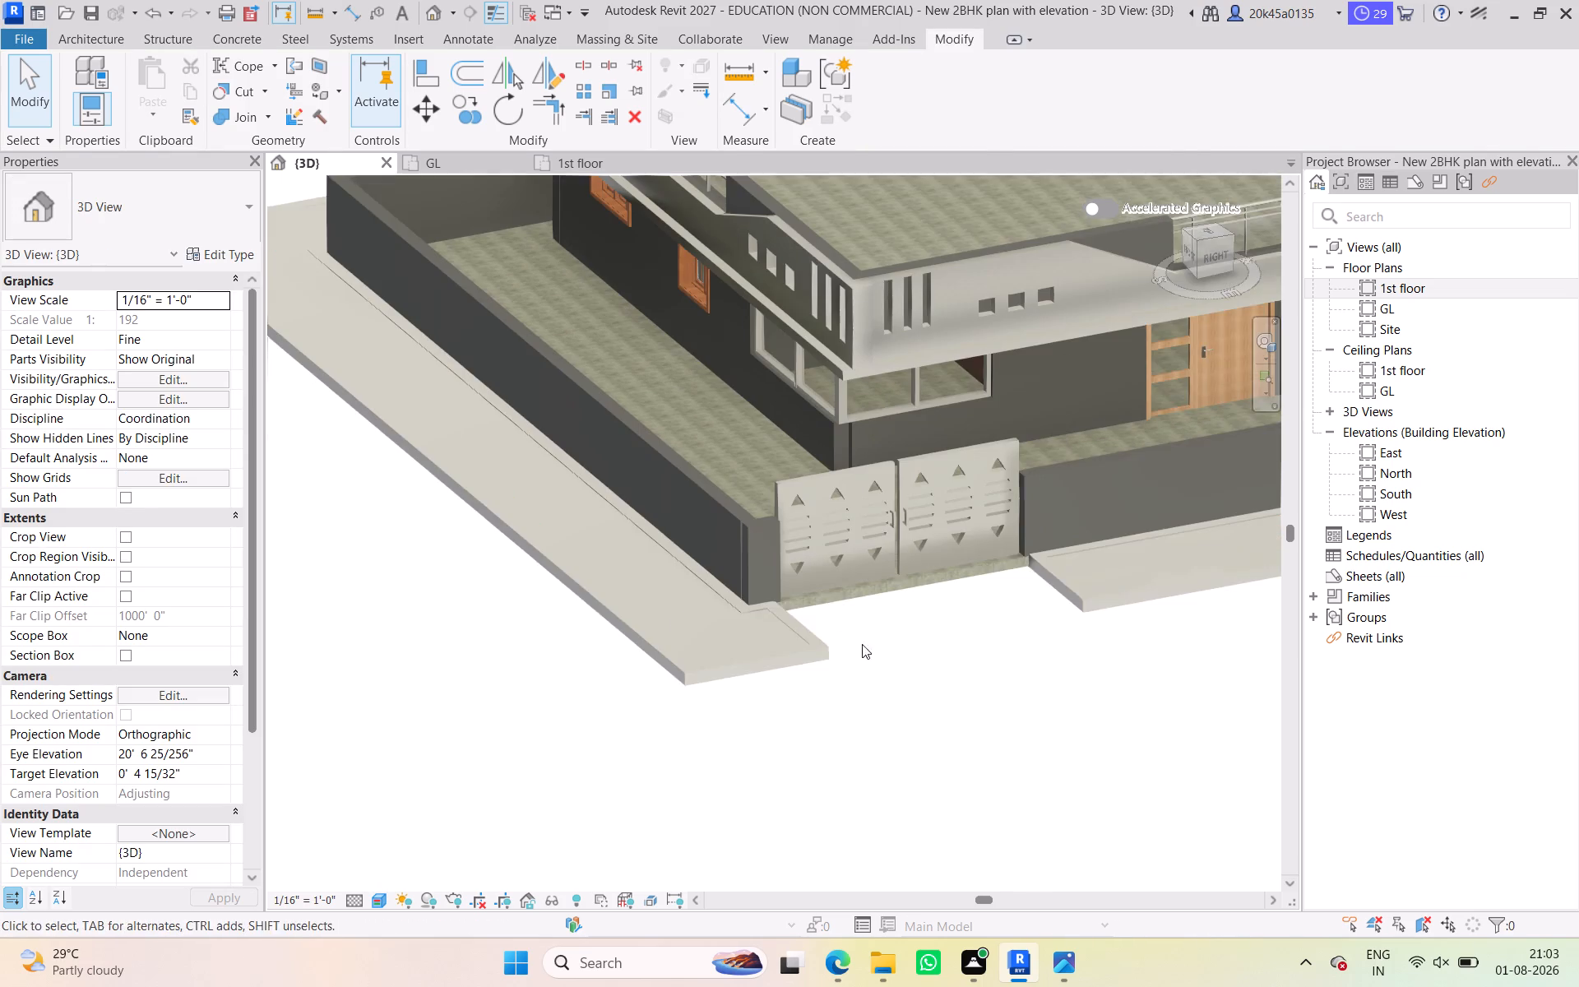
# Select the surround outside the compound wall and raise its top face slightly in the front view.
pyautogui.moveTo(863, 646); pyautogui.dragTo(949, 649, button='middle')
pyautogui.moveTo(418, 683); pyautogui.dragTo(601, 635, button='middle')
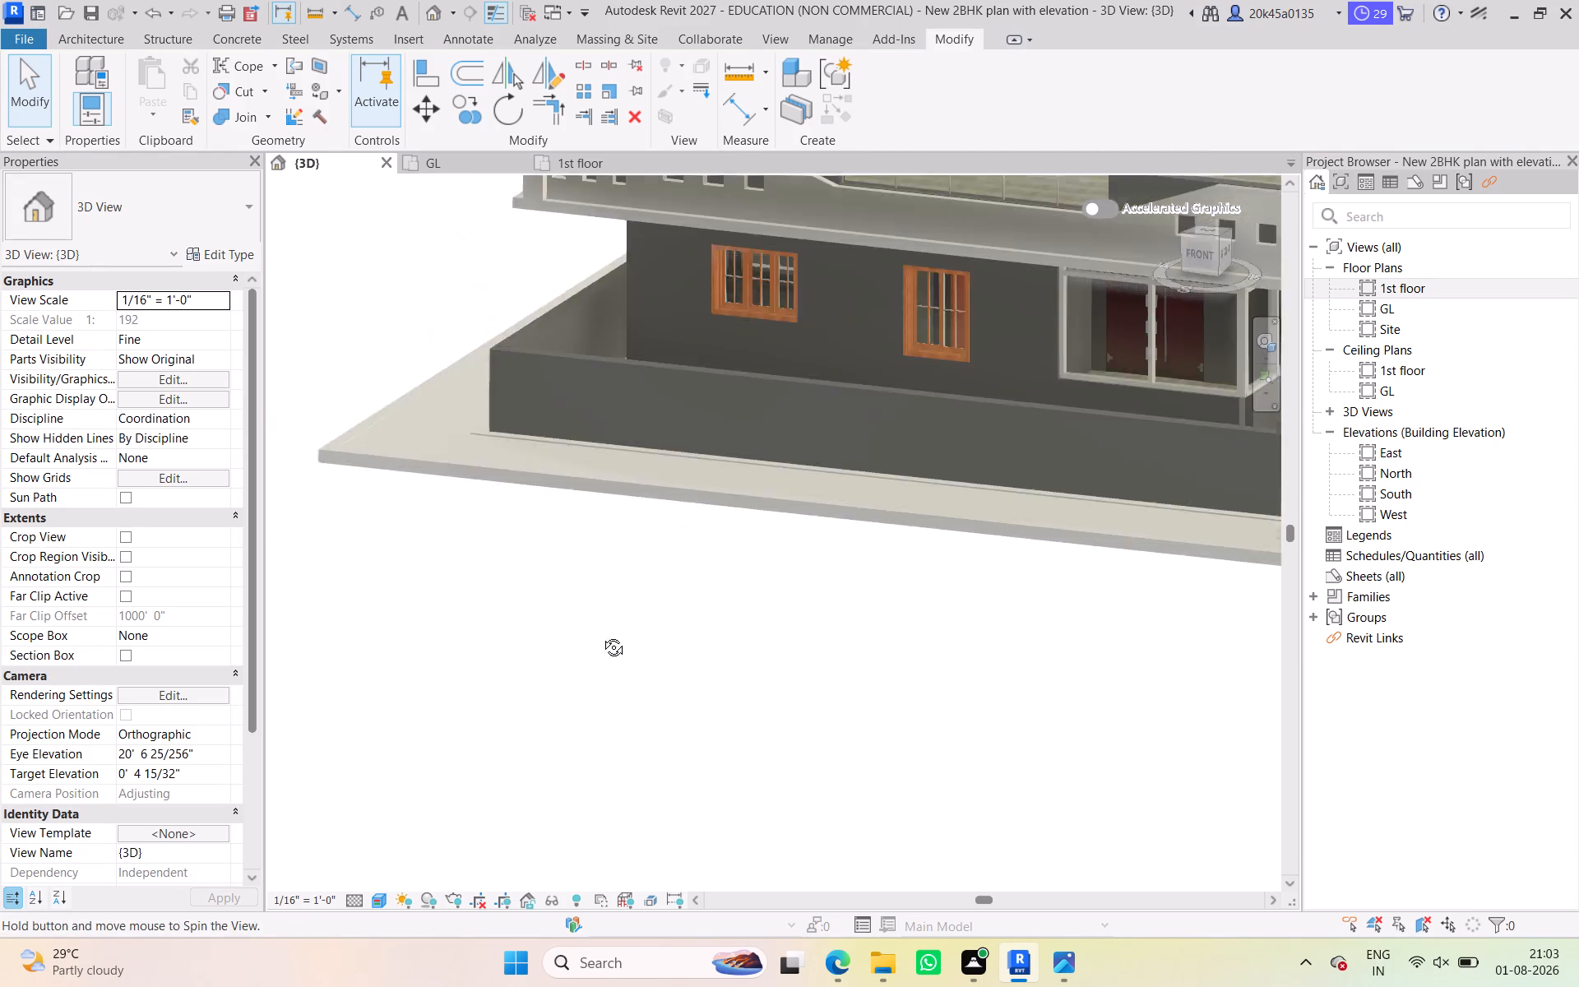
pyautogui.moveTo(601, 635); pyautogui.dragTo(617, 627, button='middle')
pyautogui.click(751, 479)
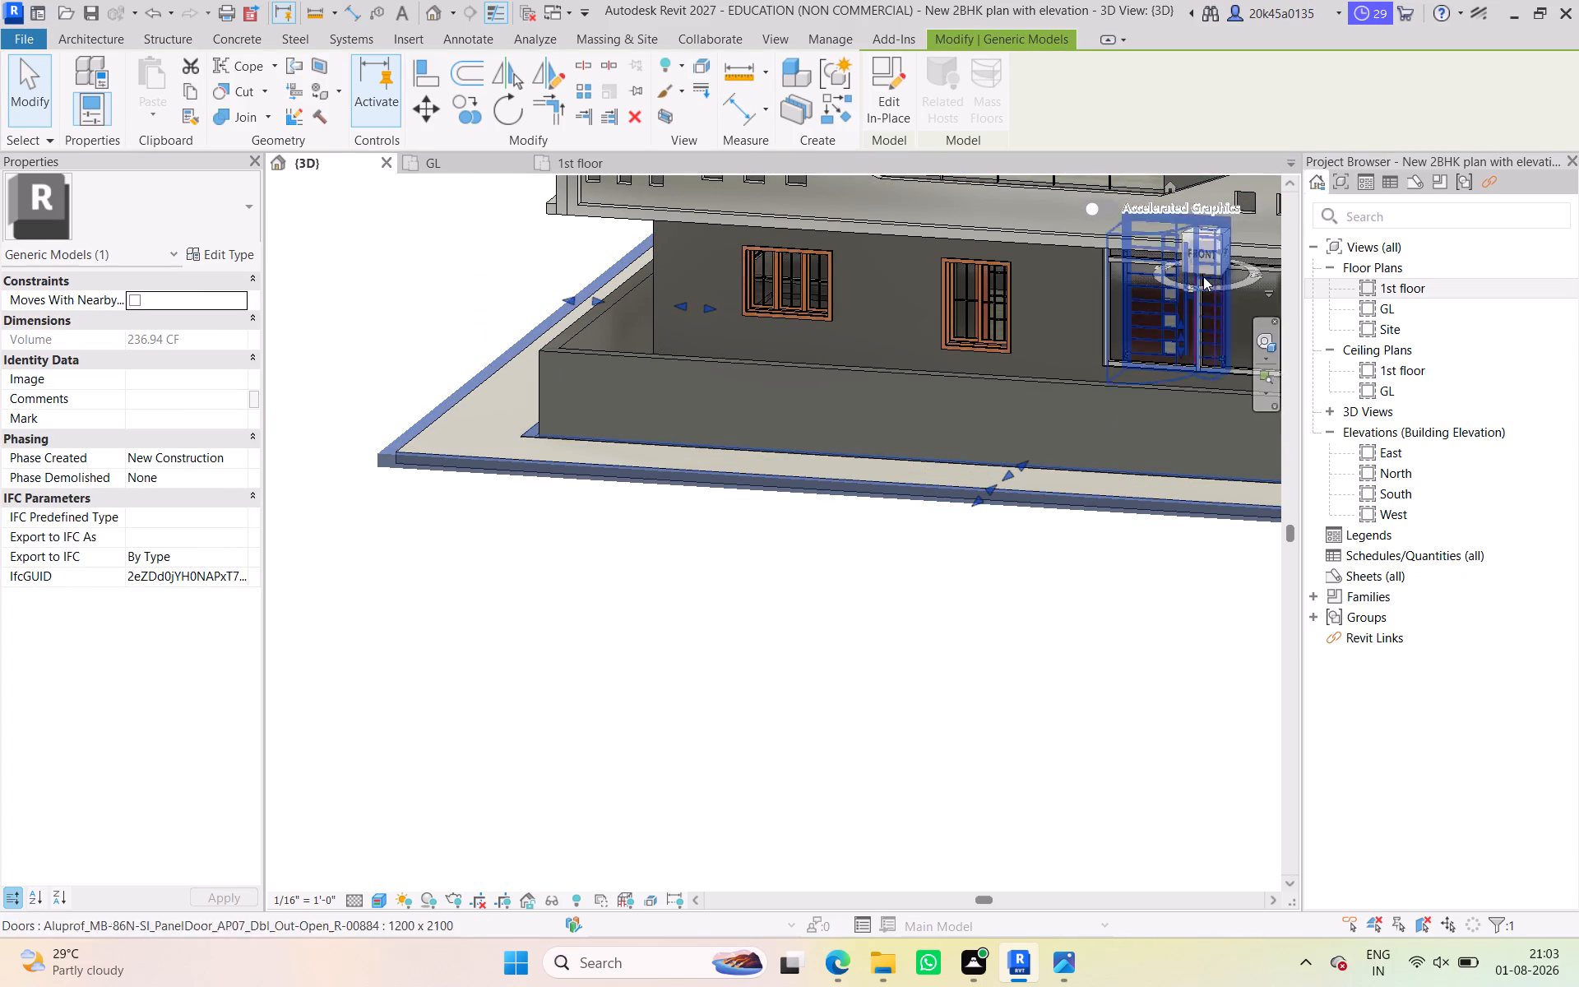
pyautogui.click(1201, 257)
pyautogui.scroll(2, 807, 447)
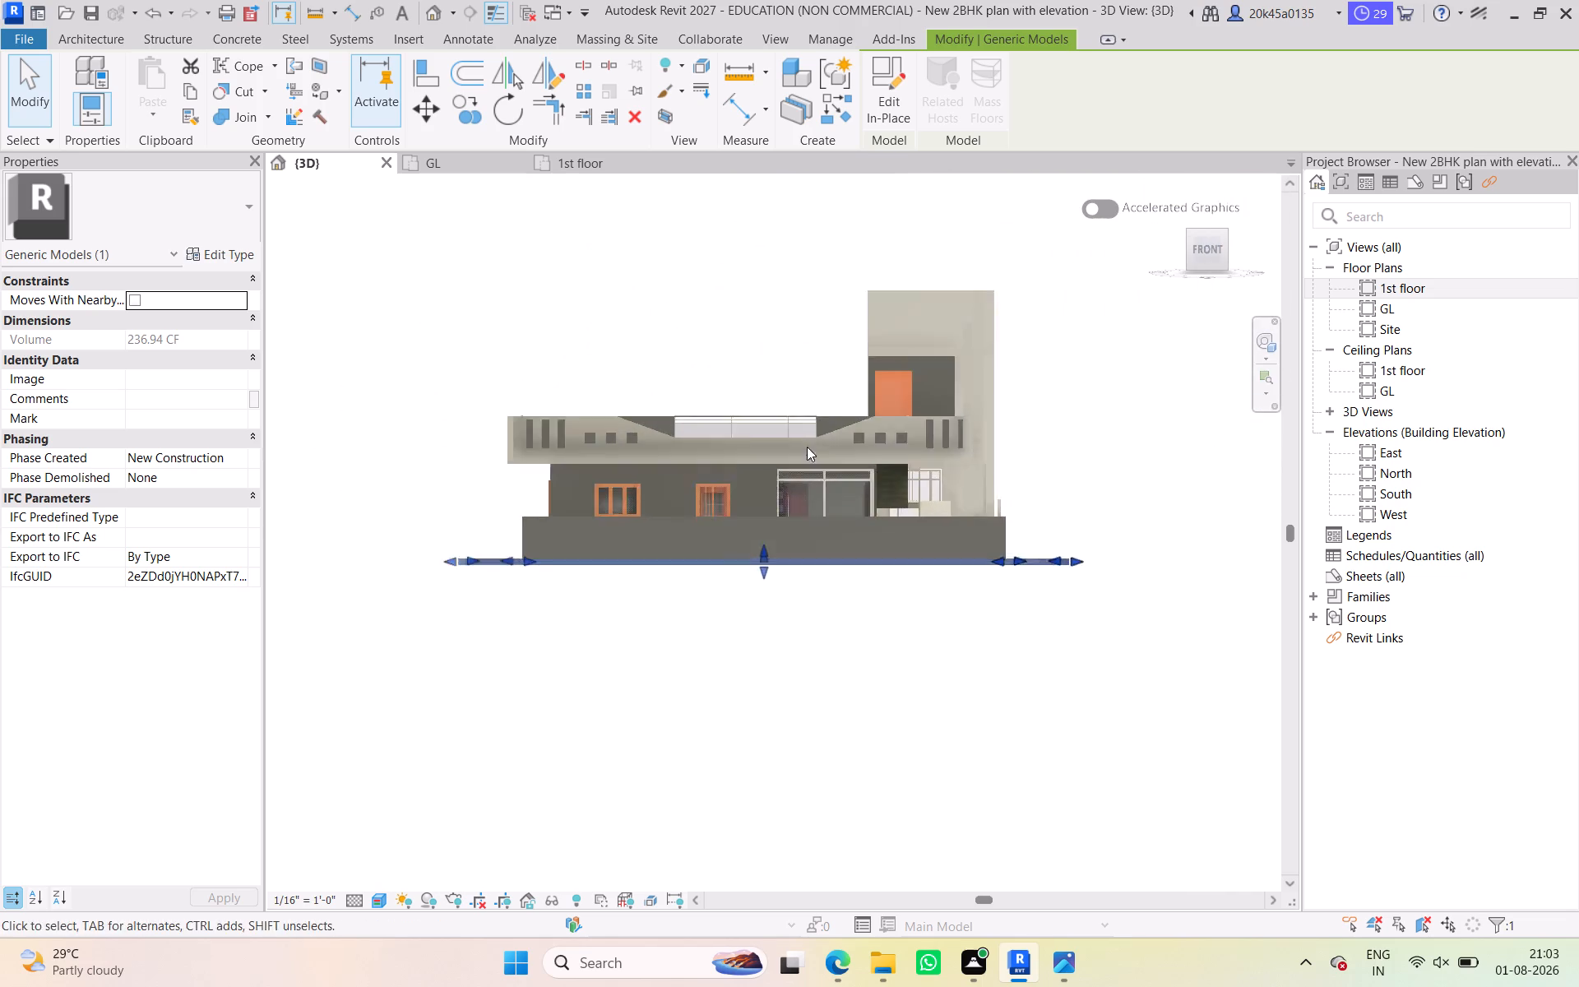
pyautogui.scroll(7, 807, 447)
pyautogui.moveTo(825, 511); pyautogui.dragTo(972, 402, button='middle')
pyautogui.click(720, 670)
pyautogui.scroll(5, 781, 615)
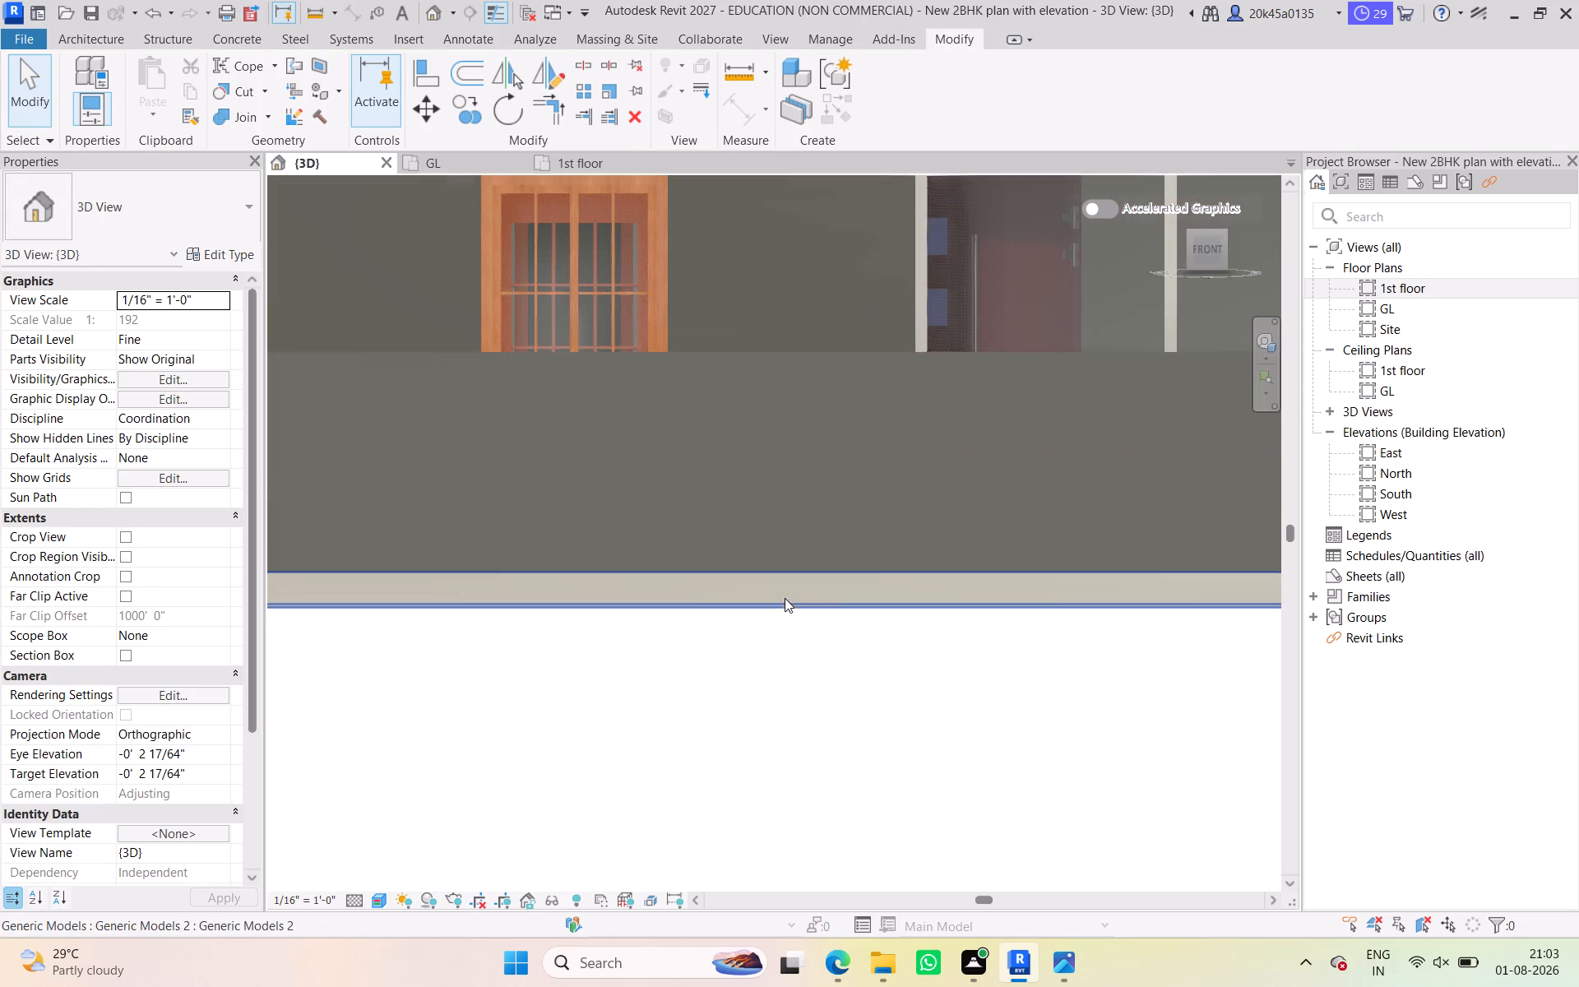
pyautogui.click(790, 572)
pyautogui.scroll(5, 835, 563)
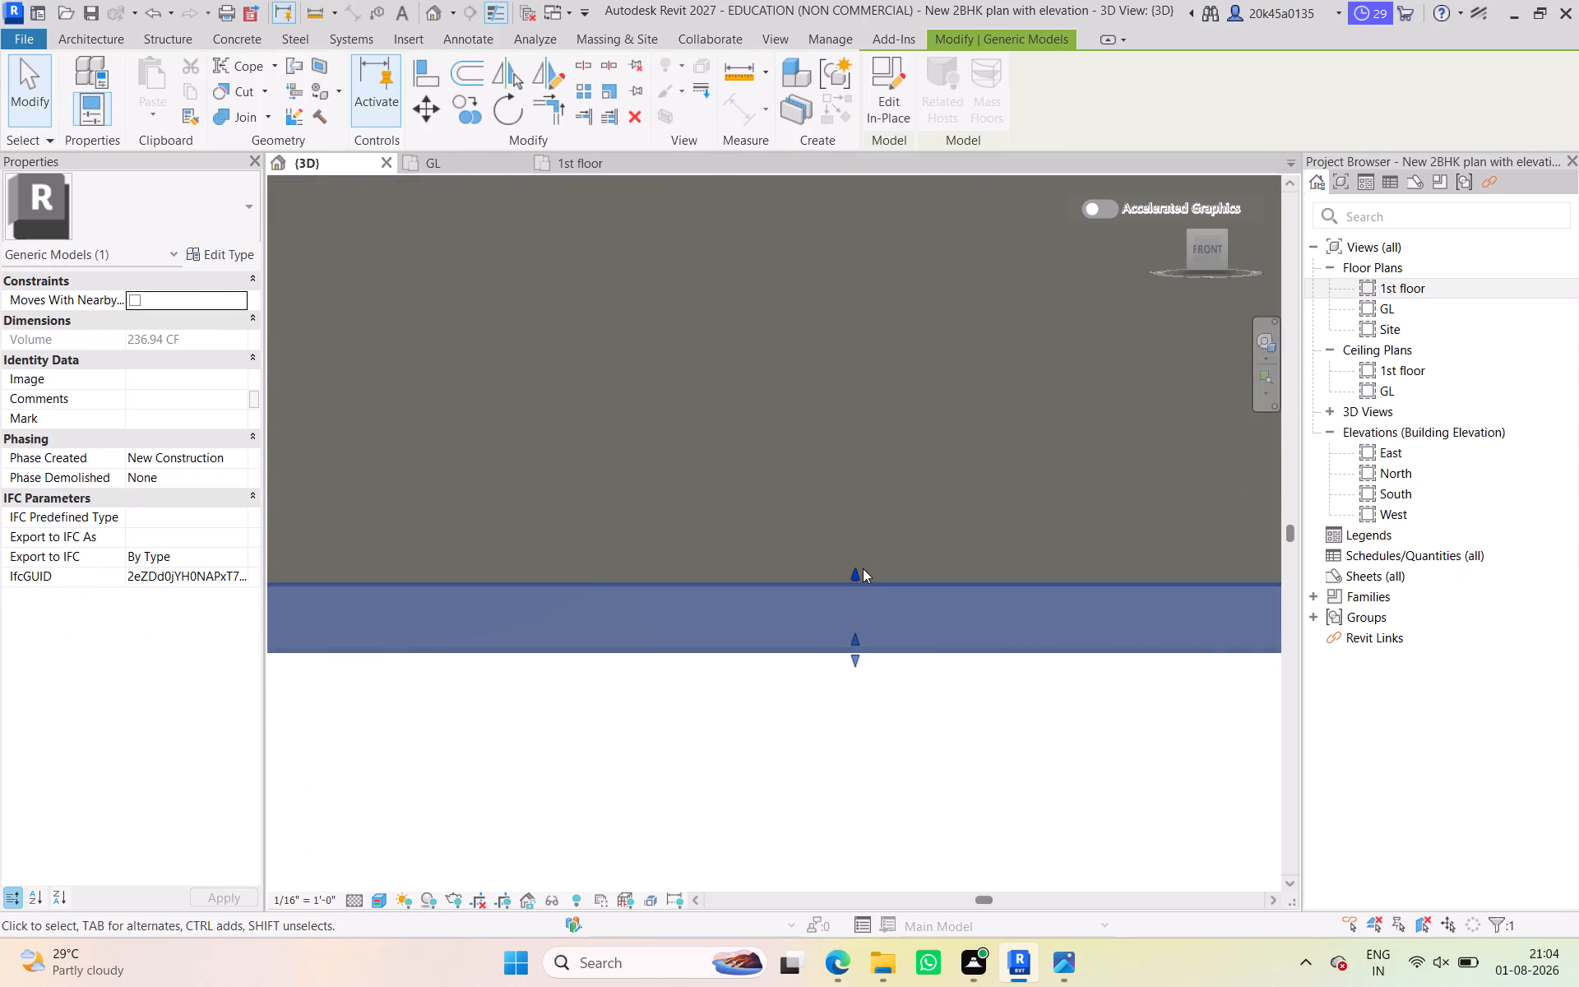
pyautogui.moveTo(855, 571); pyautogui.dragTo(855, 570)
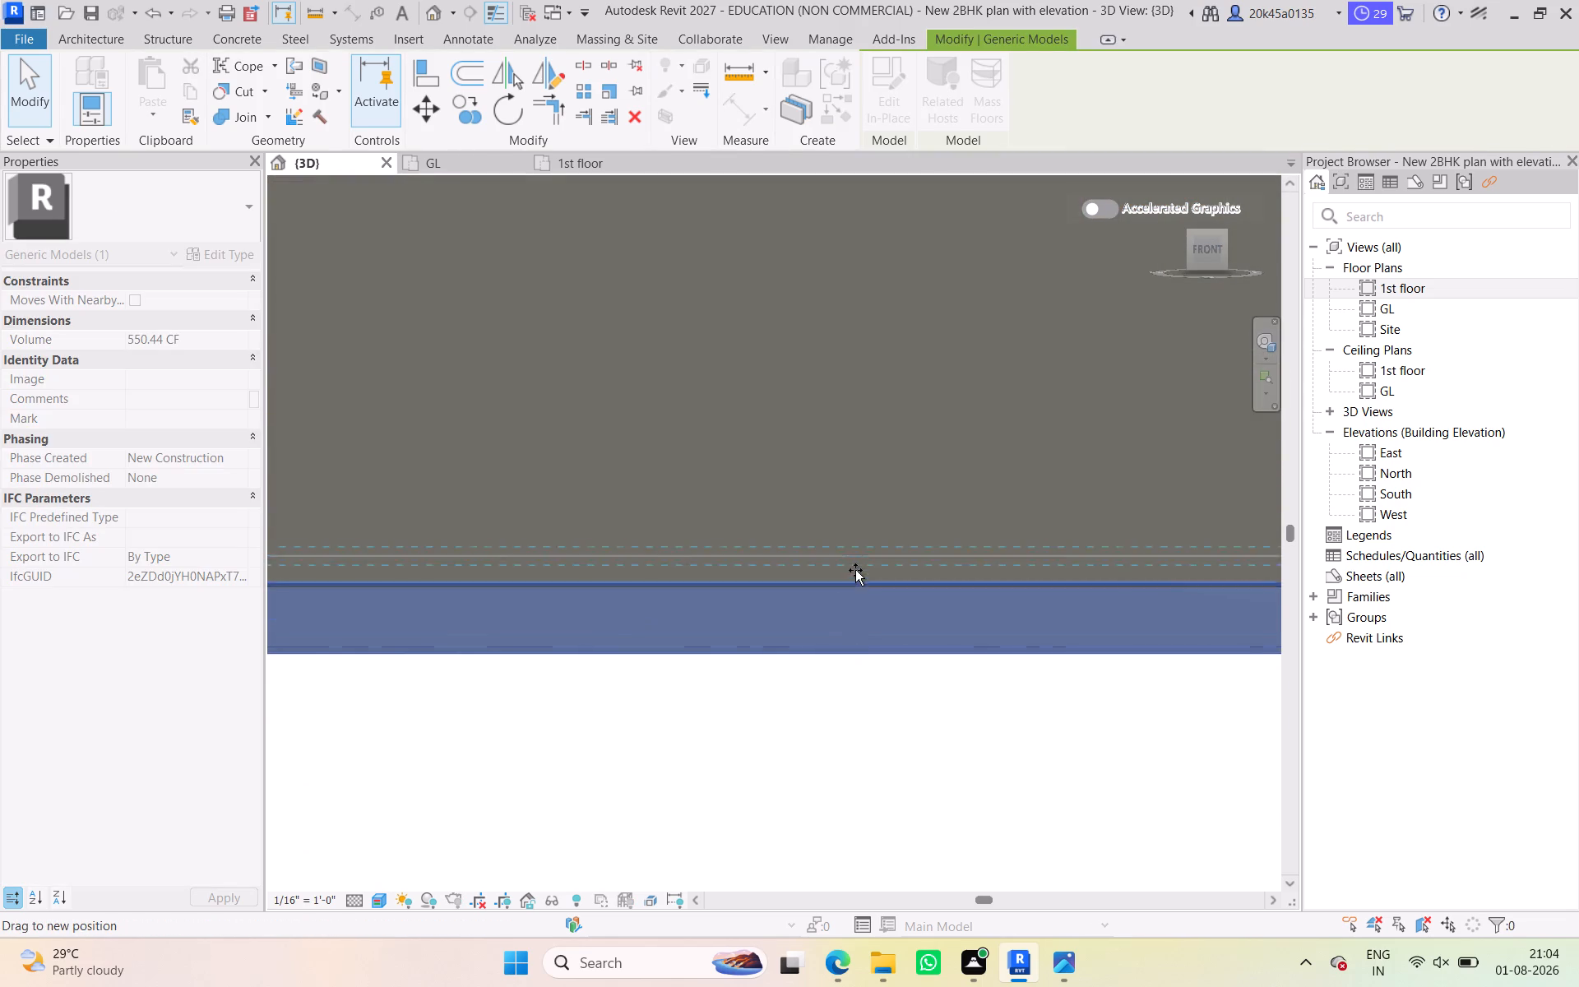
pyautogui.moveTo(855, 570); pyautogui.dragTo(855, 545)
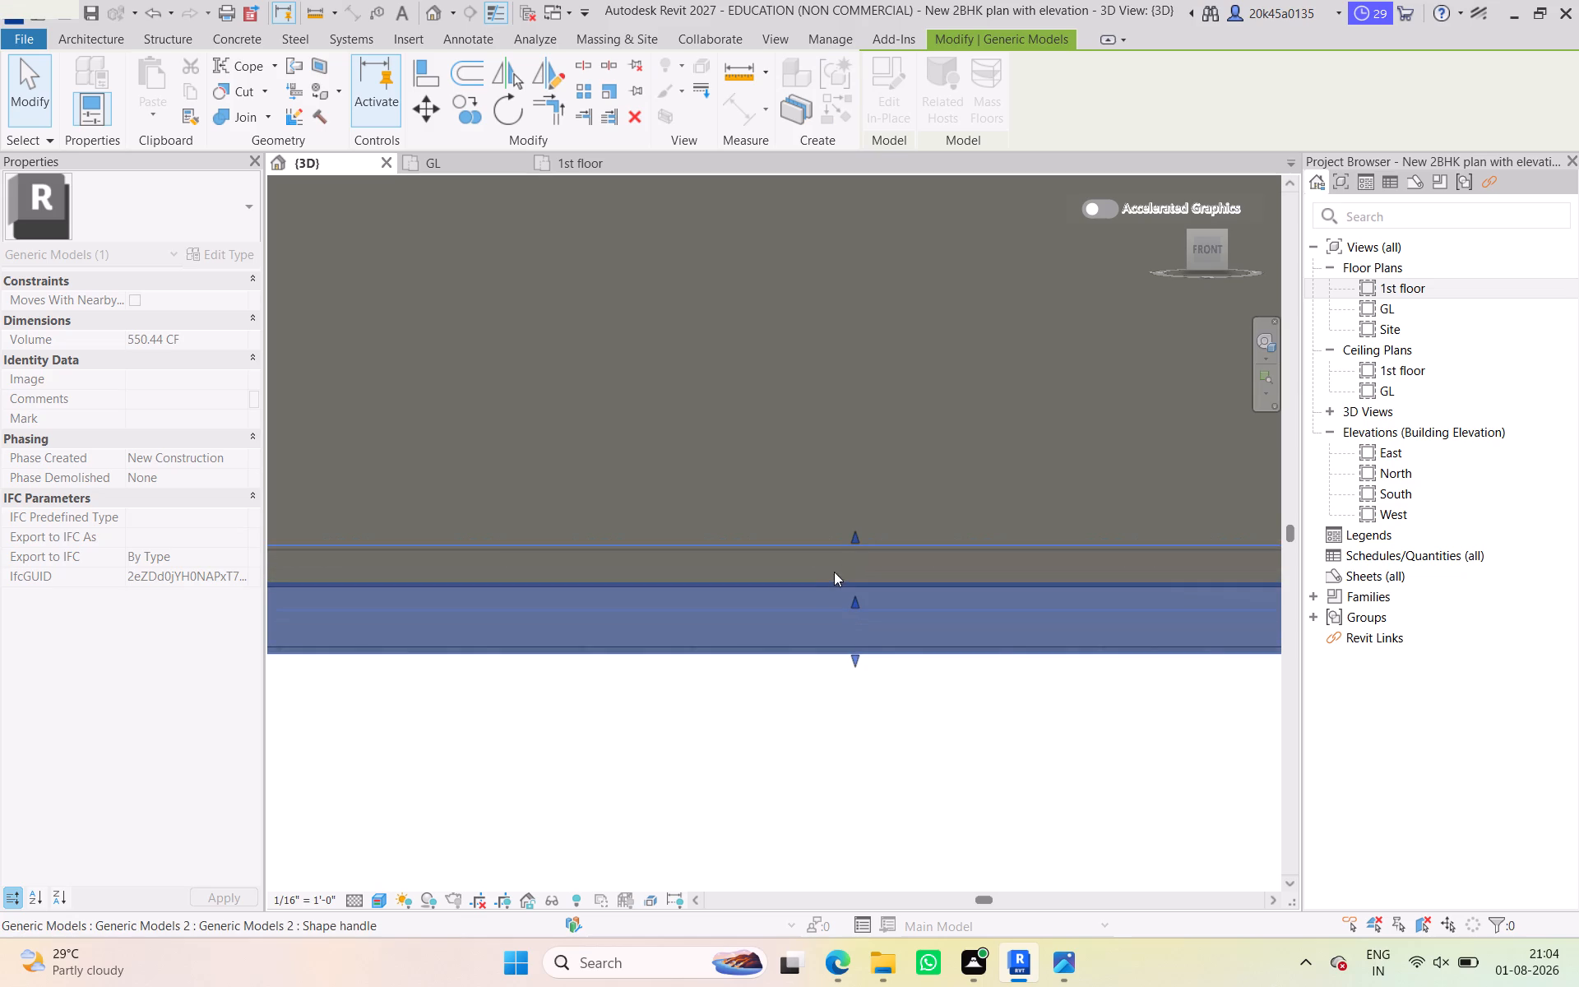
# Inspect the raised surround and its fill around the gate from angled 3D views.
pyautogui.scroll(-4, 827, 577)
pyautogui.moveTo(821, 575); pyautogui.dragTo(646, 444, button='middle')
pyautogui.keyDown('shift'); pyautogui.moveTo(853, 619); pyautogui.dragTo(793, 669, button='middle'); pyautogui.keyUp('shift')
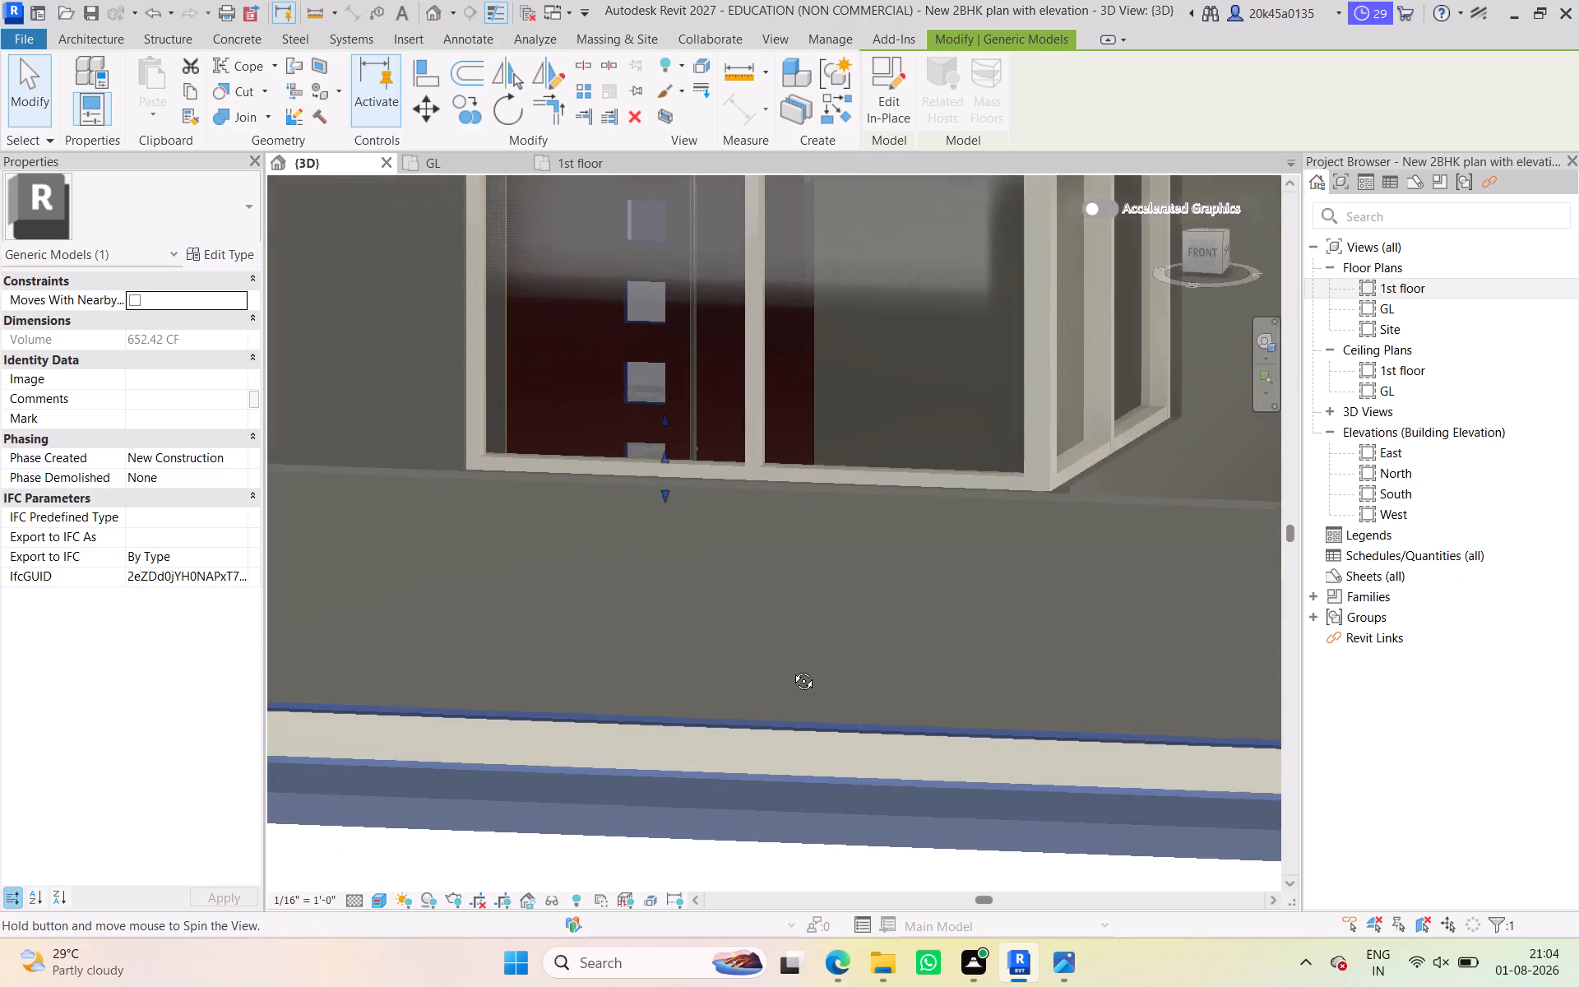
pyautogui.keyDown('shift'); pyautogui.scroll(-4, 772, 657); pyautogui.keyUp('shift')
pyautogui.moveTo(770, 642); pyautogui.dragTo(725, 459, button='middle')
pyautogui.scroll(1, 725, 459)
pyautogui.scroll(-3, 823, 678)
pyautogui.keyDown('shift'); pyautogui.moveTo(812, 676); pyautogui.dragTo(697, 696, button='middle'); pyautogui.keyUp('shift')
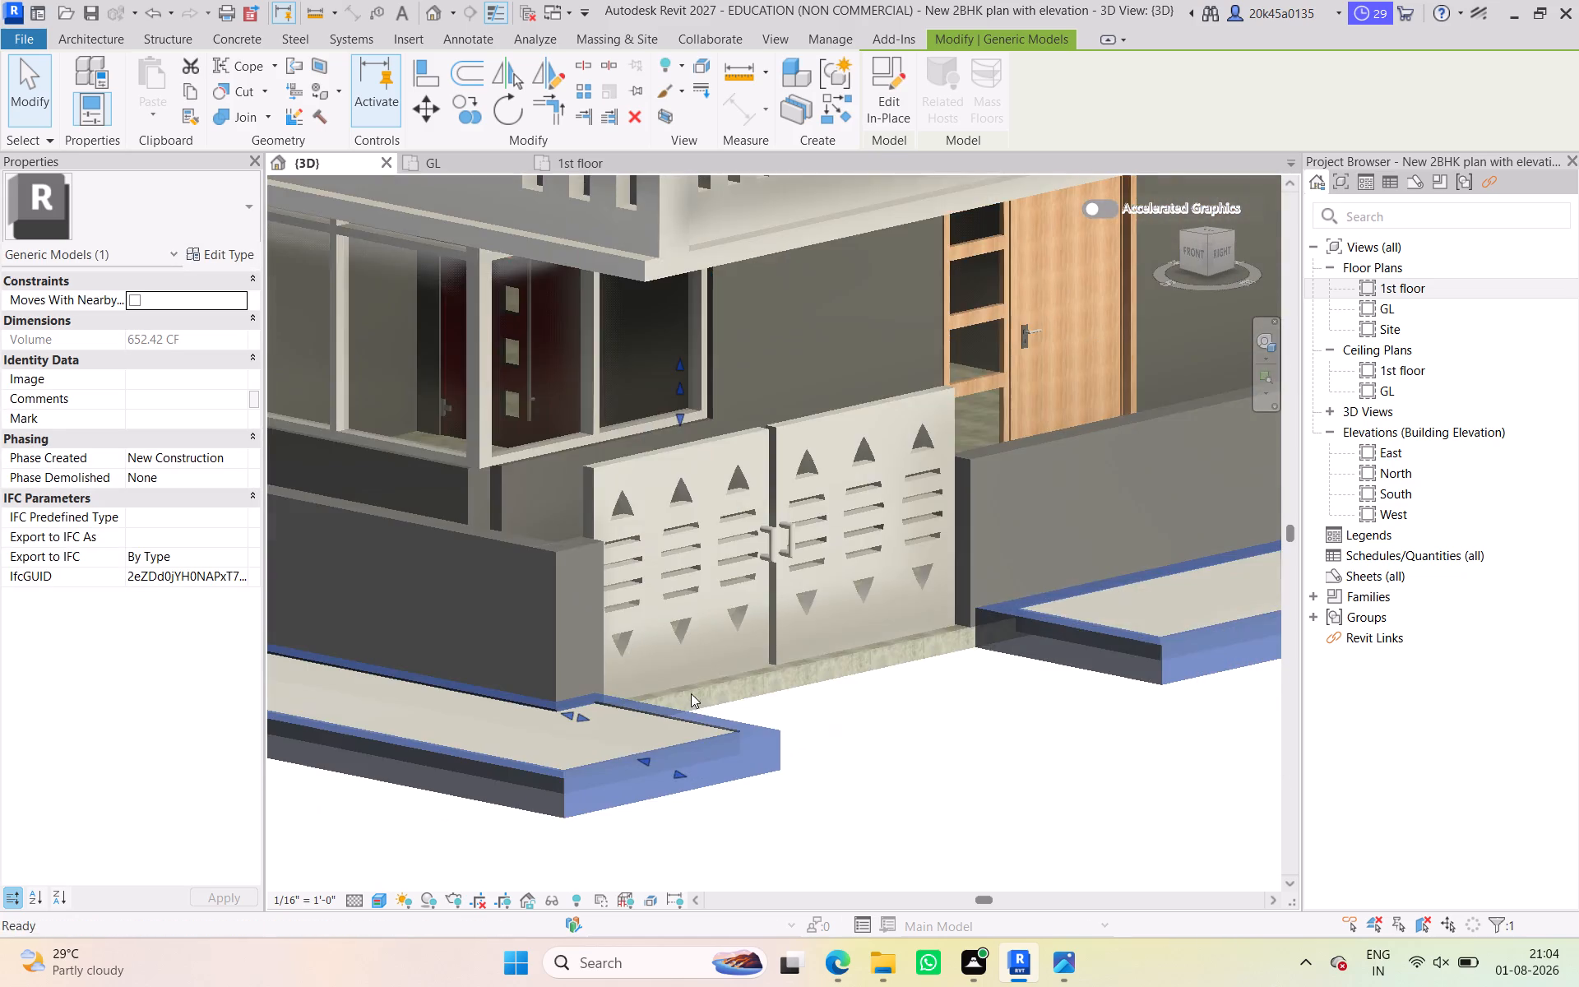
pyautogui.scroll(-2, 689, 689)
pyautogui.moveTo(686, 684); pyautogui.dragTo(854, 337, button='middle')
pyautogui.keyDown('shift'); pyautogui.moveTo(824, 578); pyautogui.dragTo(774, 665, button='middle'); pyautogui.keyUp('shift')
pyautogui.click(757, 660)
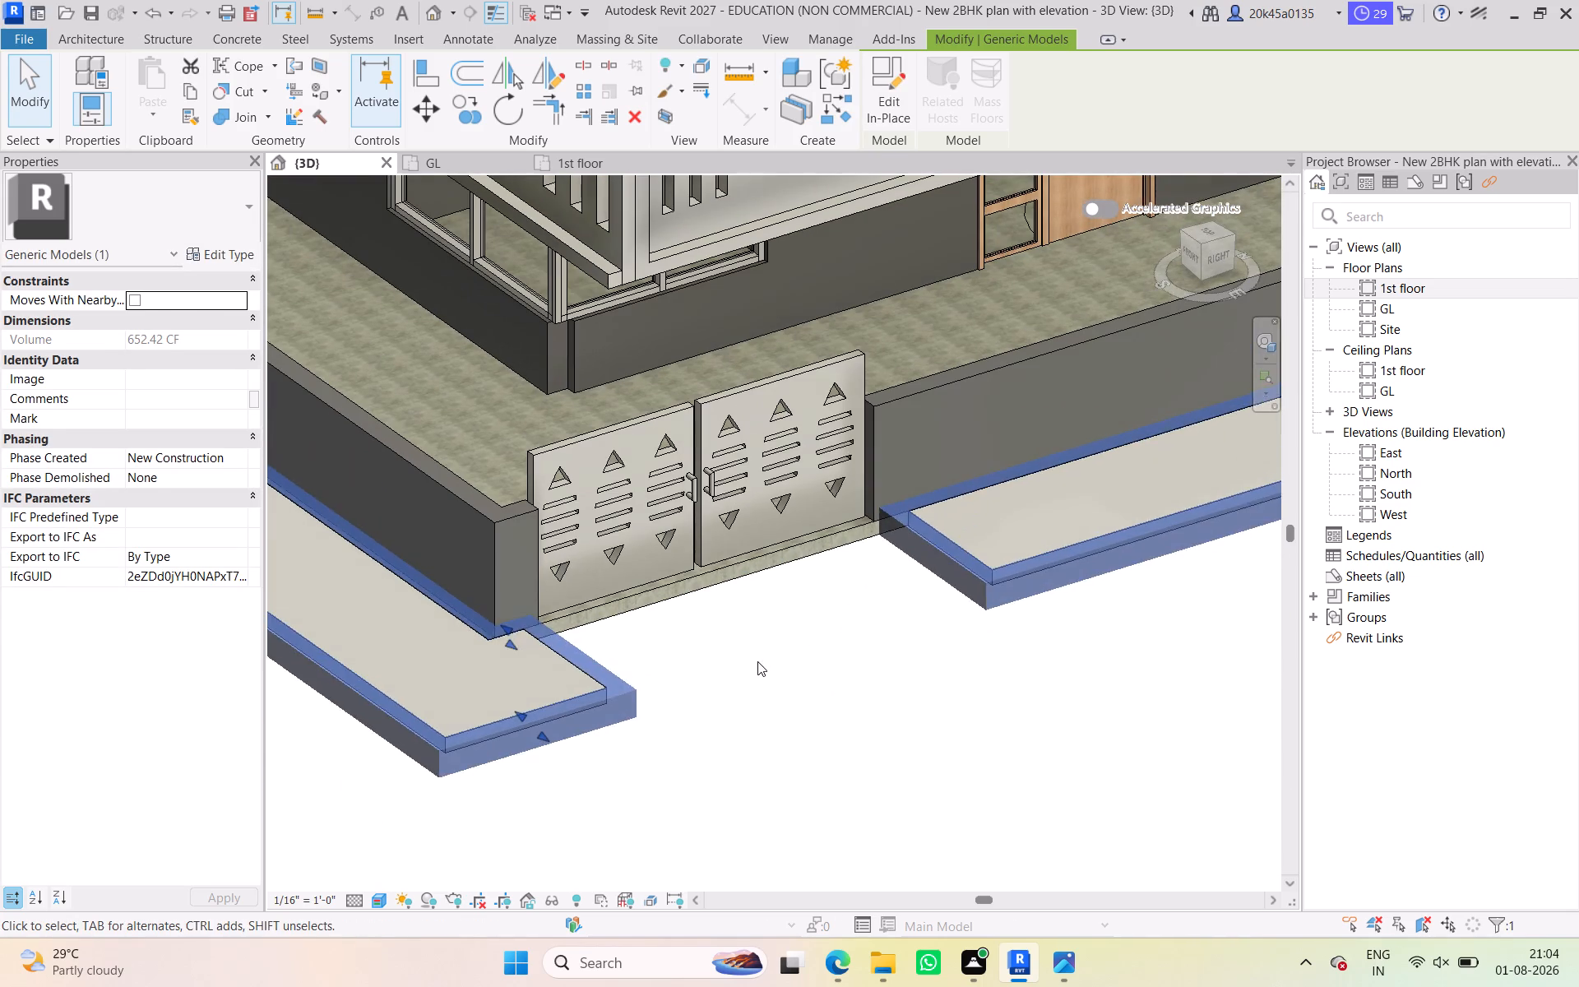
pyautogui.scroll(1, 539, 696)
pyautogui.moveTo(539, 696); pyautogui.dragTo(747, 633, button='middle')
pyautogui.scroll(6, 683, 641)
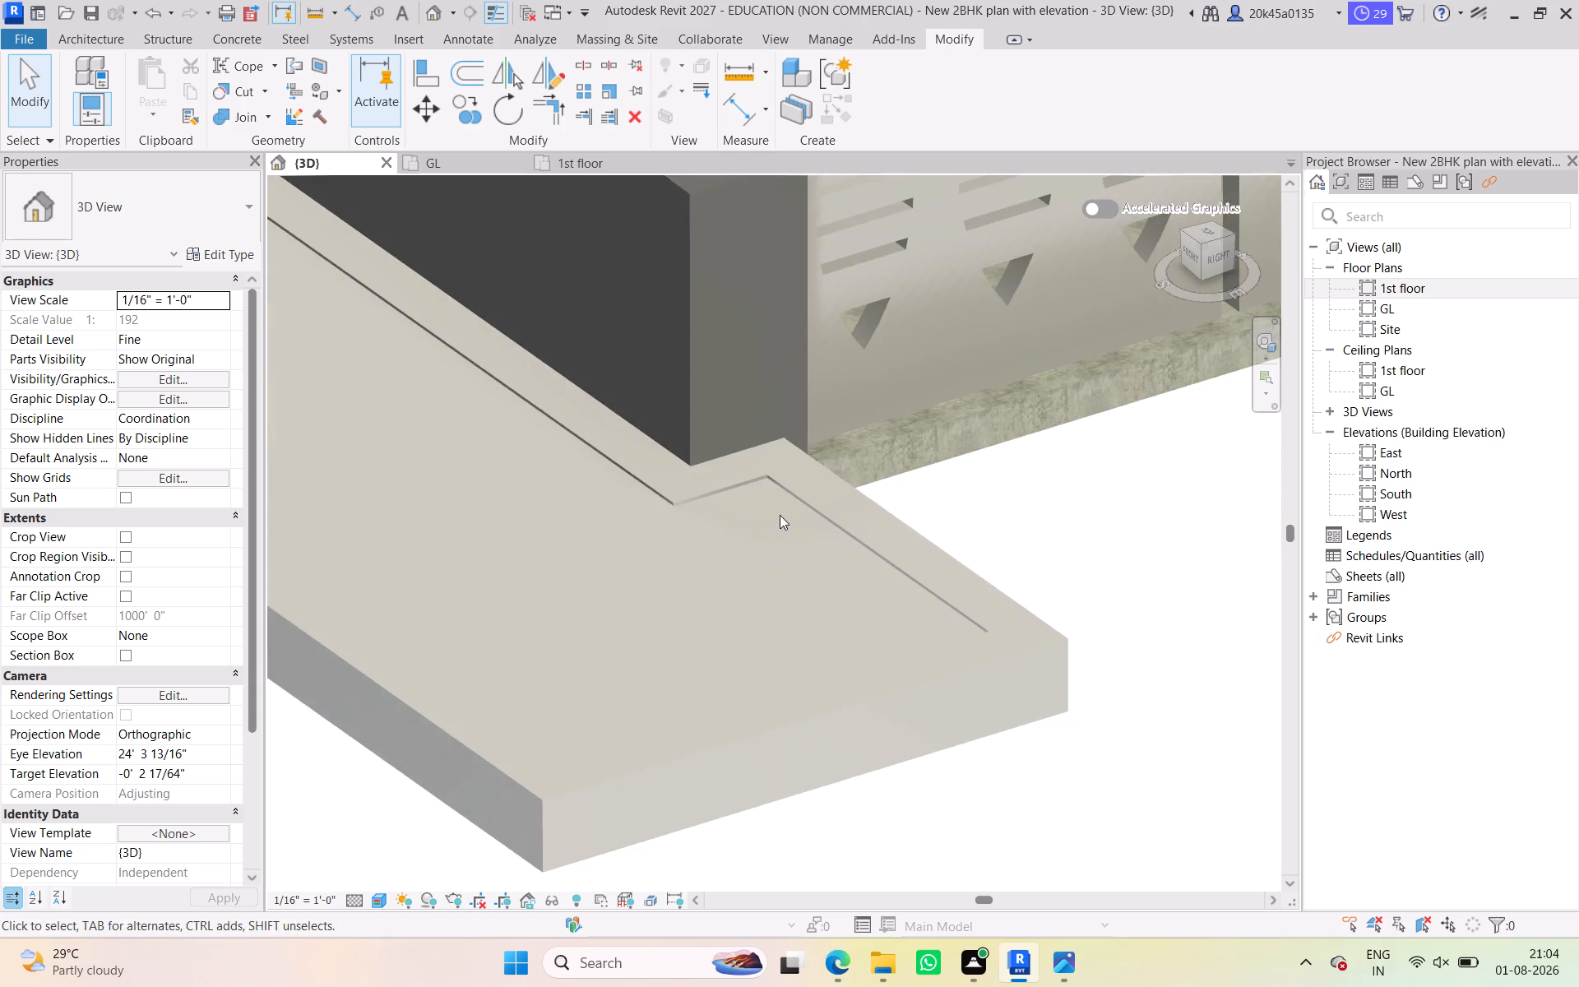
pyautogui.scroll(3, 767, 473)
pyautogui.scroll(-4, 605, 540)
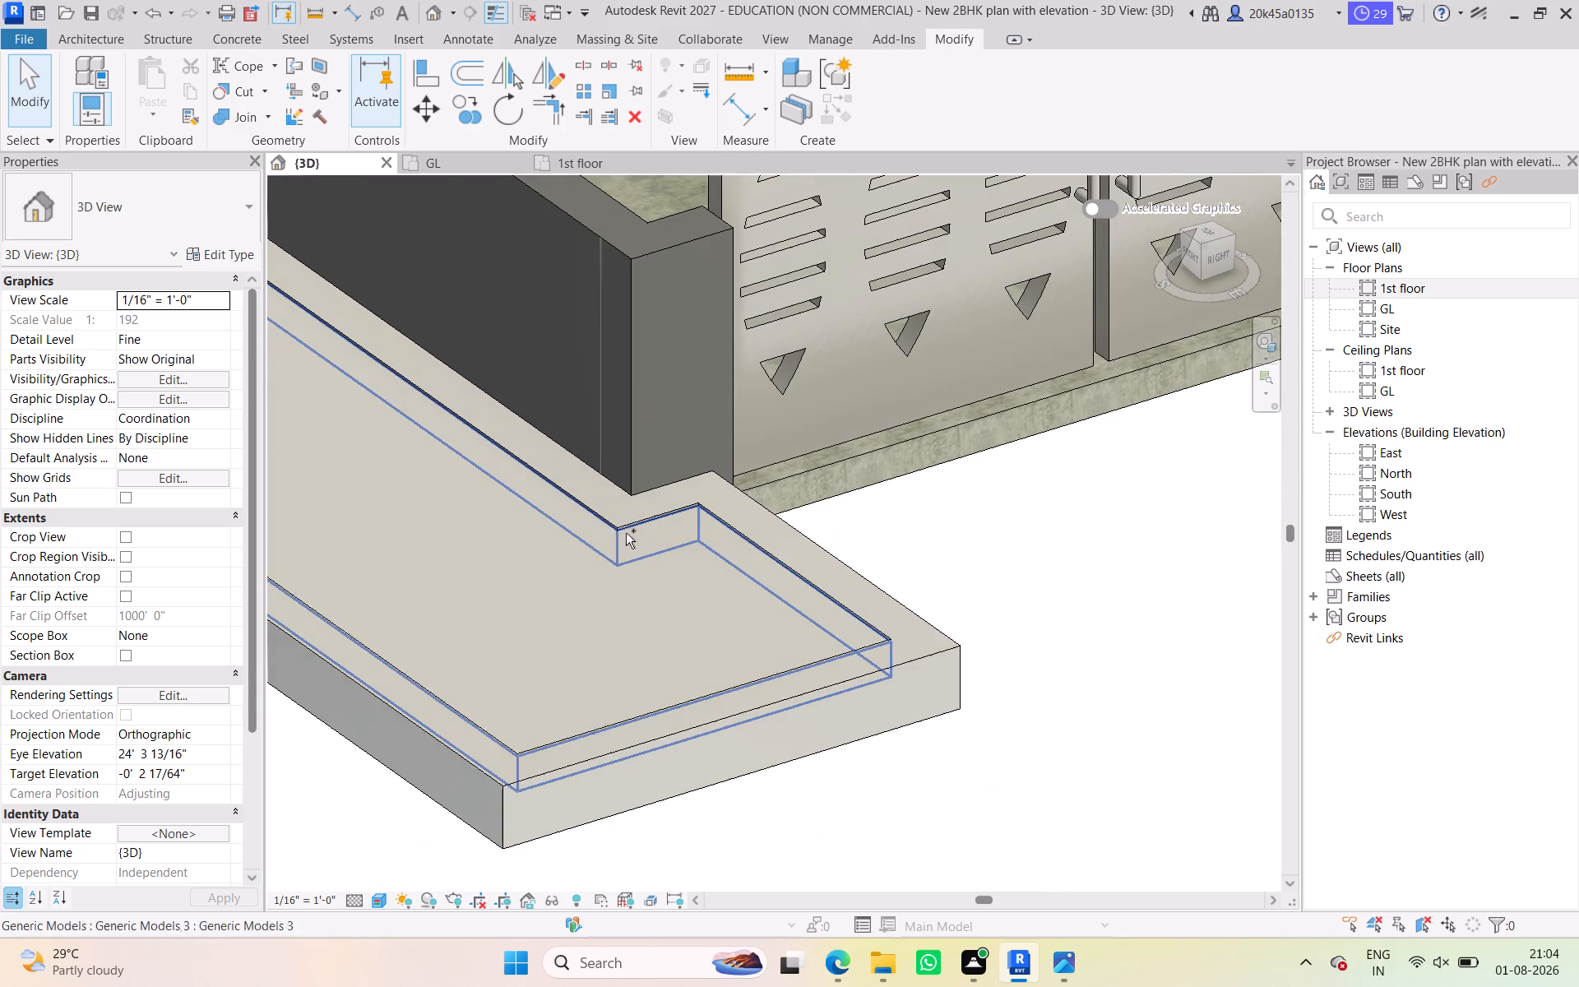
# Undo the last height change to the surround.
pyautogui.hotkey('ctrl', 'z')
# Select the recess fill and, in the right view with Wireframe display, raise its top face slightly above the surround's rim.
pyautogui.scroll(-5, 951, 531)
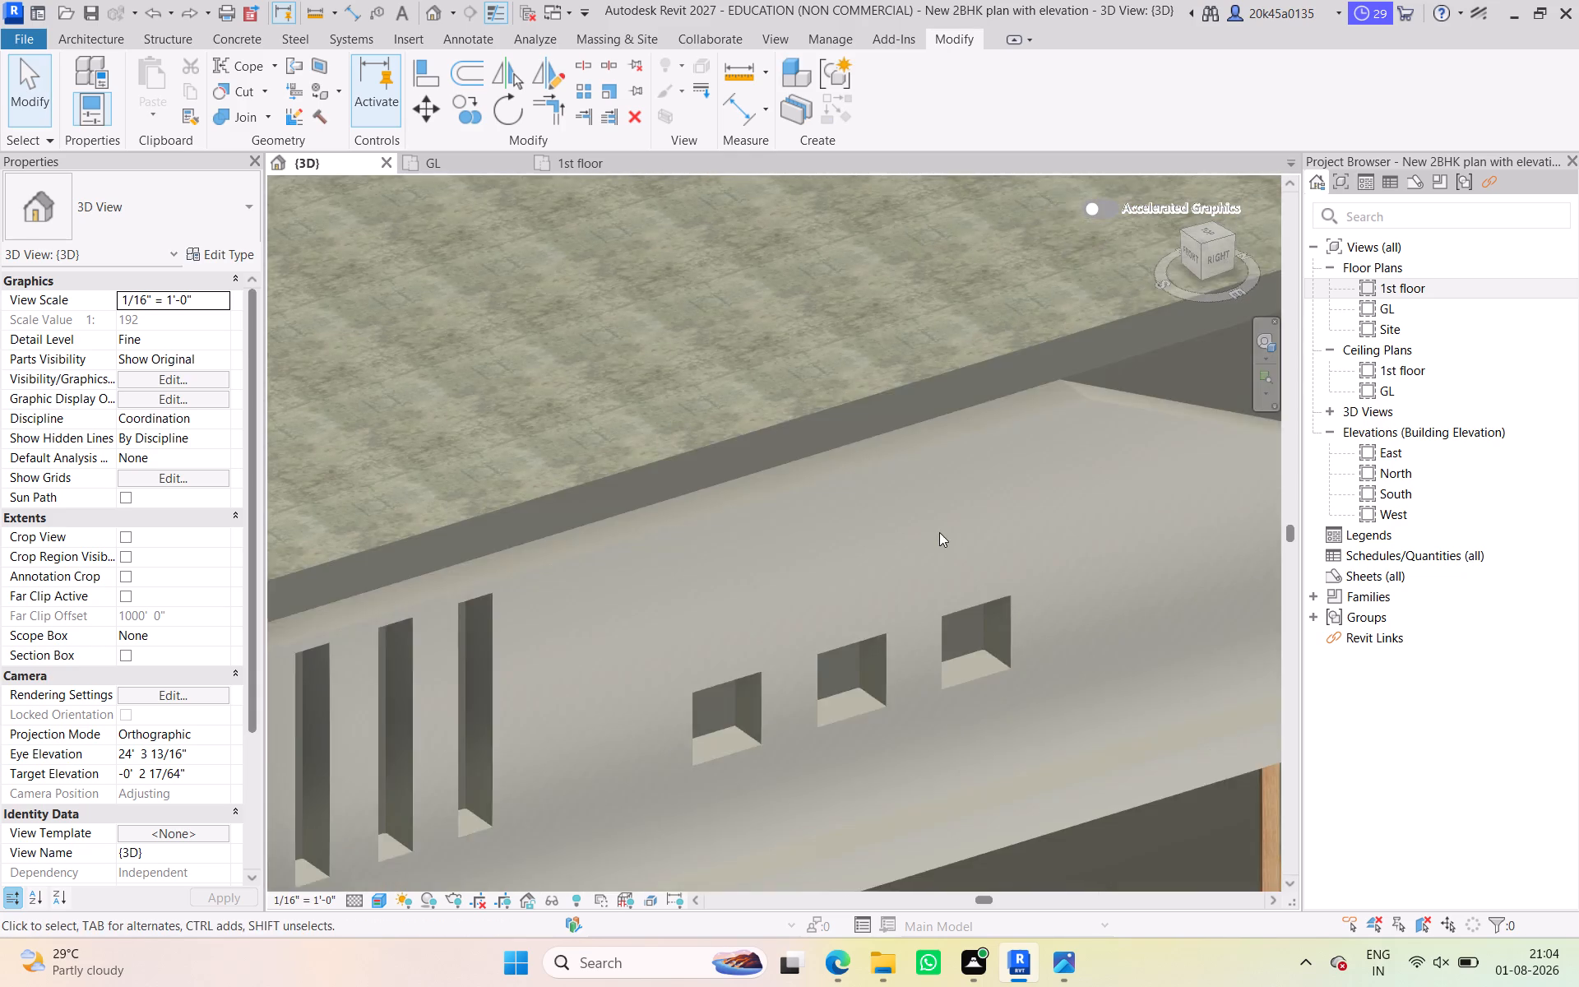
pyautogui.moveTo(919, 426); pyautogui.dragTo(829, 138, button='middle')
pyautogui.scroll(-3, 849, 353)
pyautogui.moveTo(847, 340); pyautogui.dragTo(803, 43, button='middle')
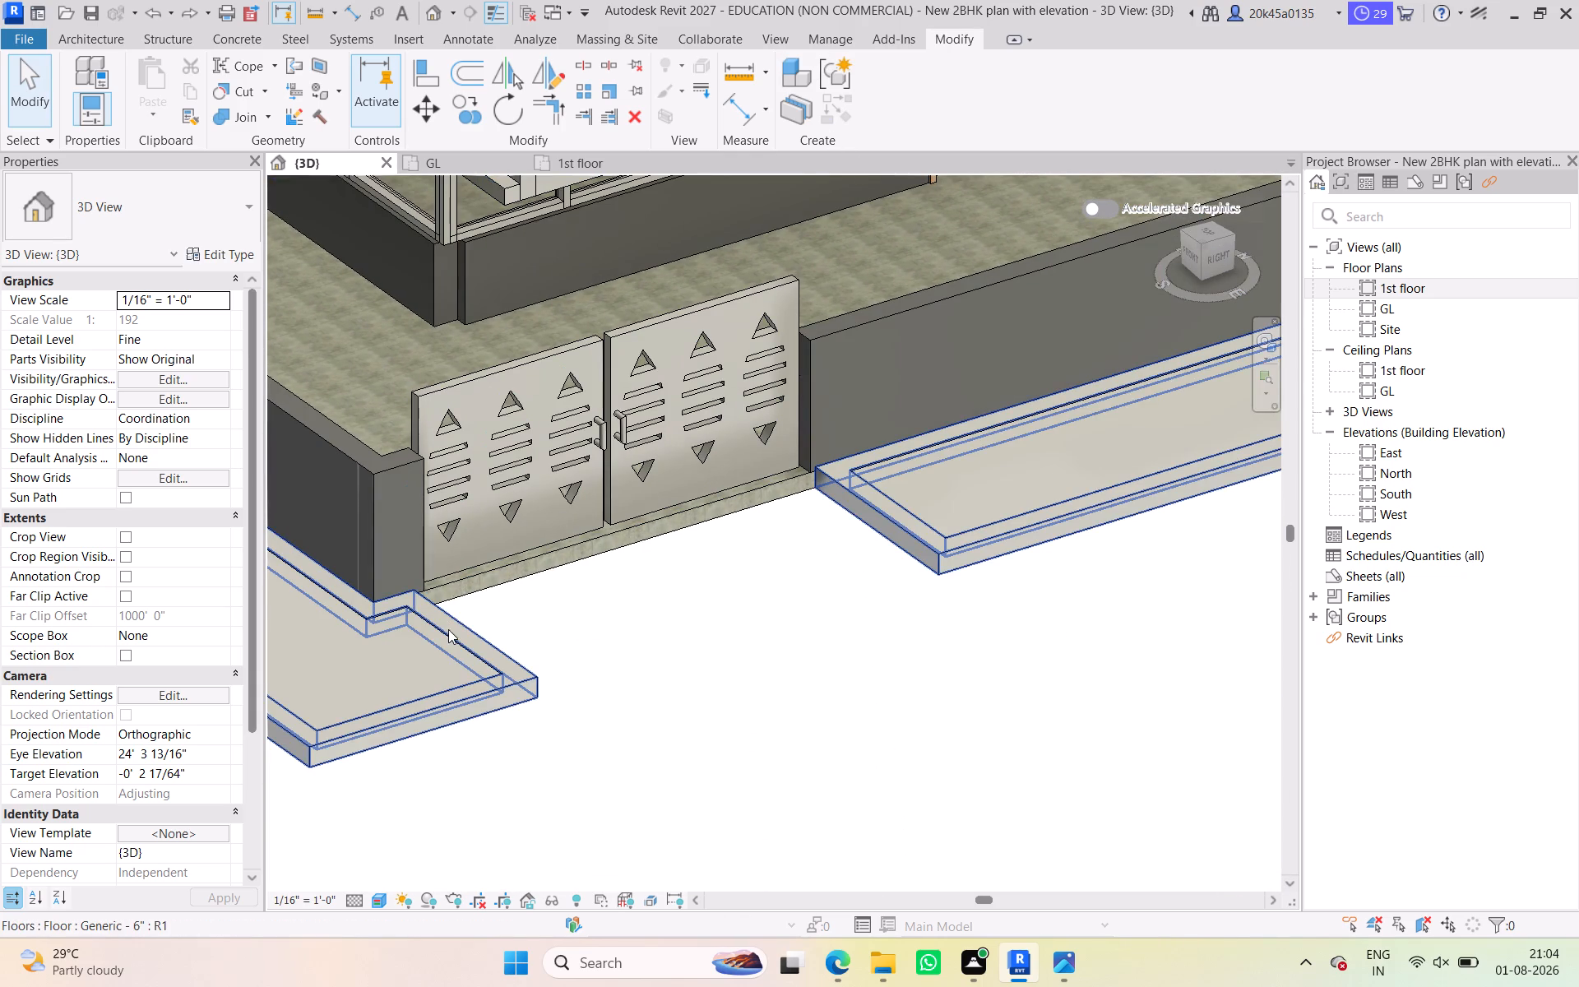
pyautogui.click(363, 625)
pyautogui.scroll(-3, 597, 633)
pyautogui.moveTo(668, 630); pyautogui.dragTo(906, 597, button='middle')
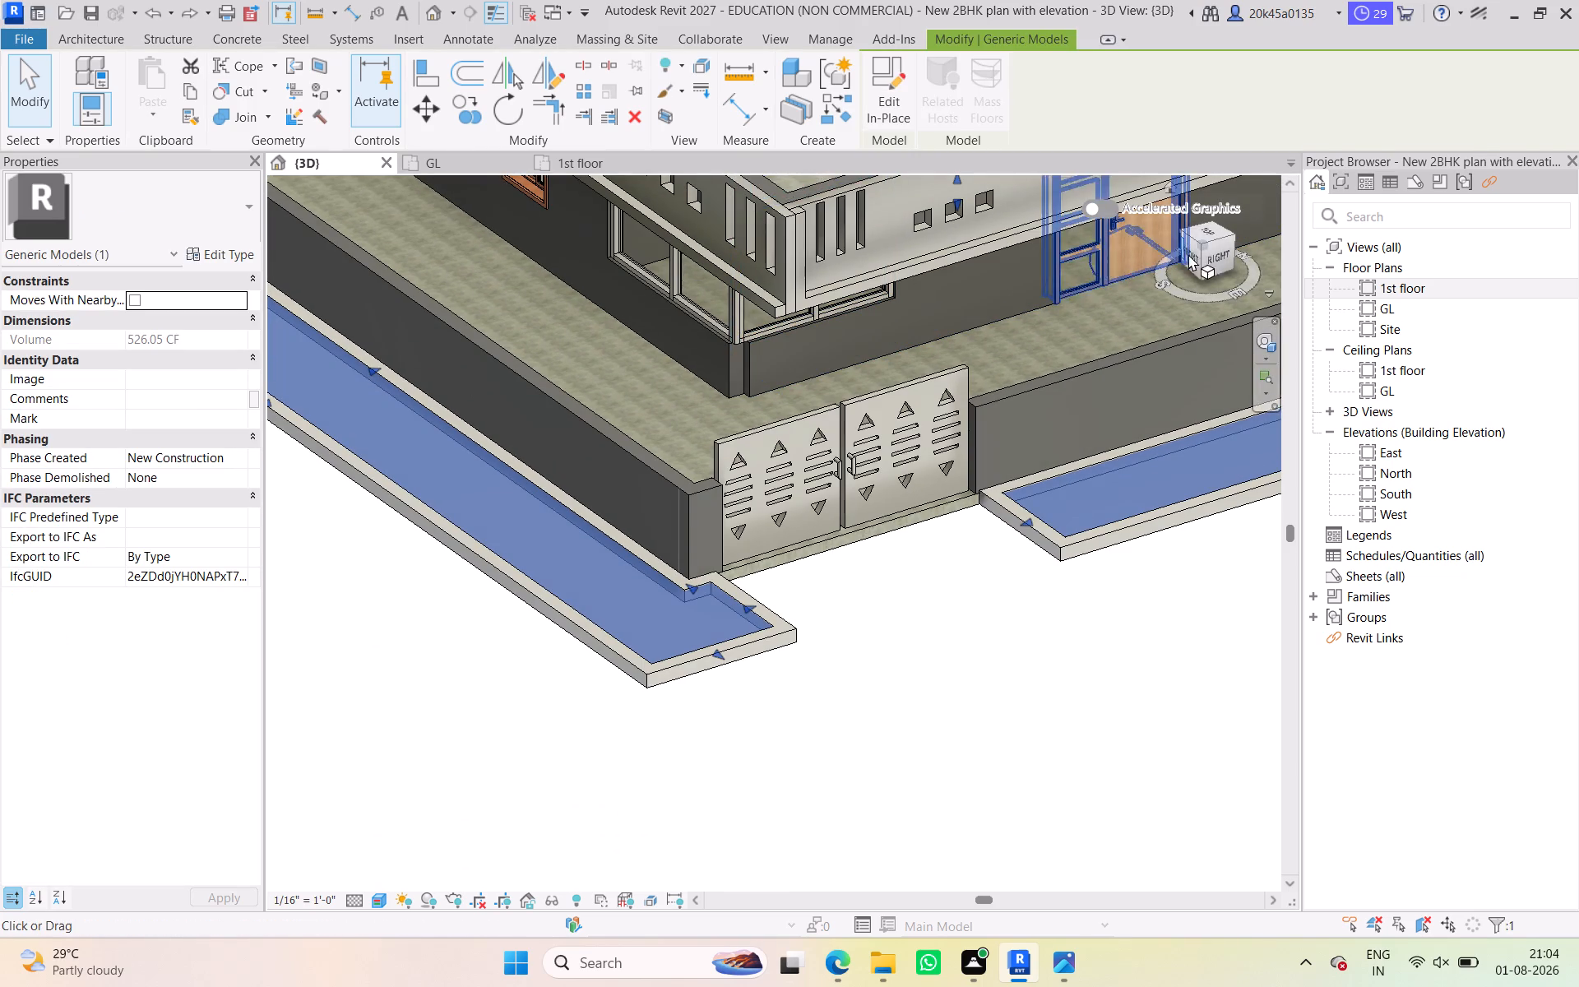
pyautogui.click(1216, 257)
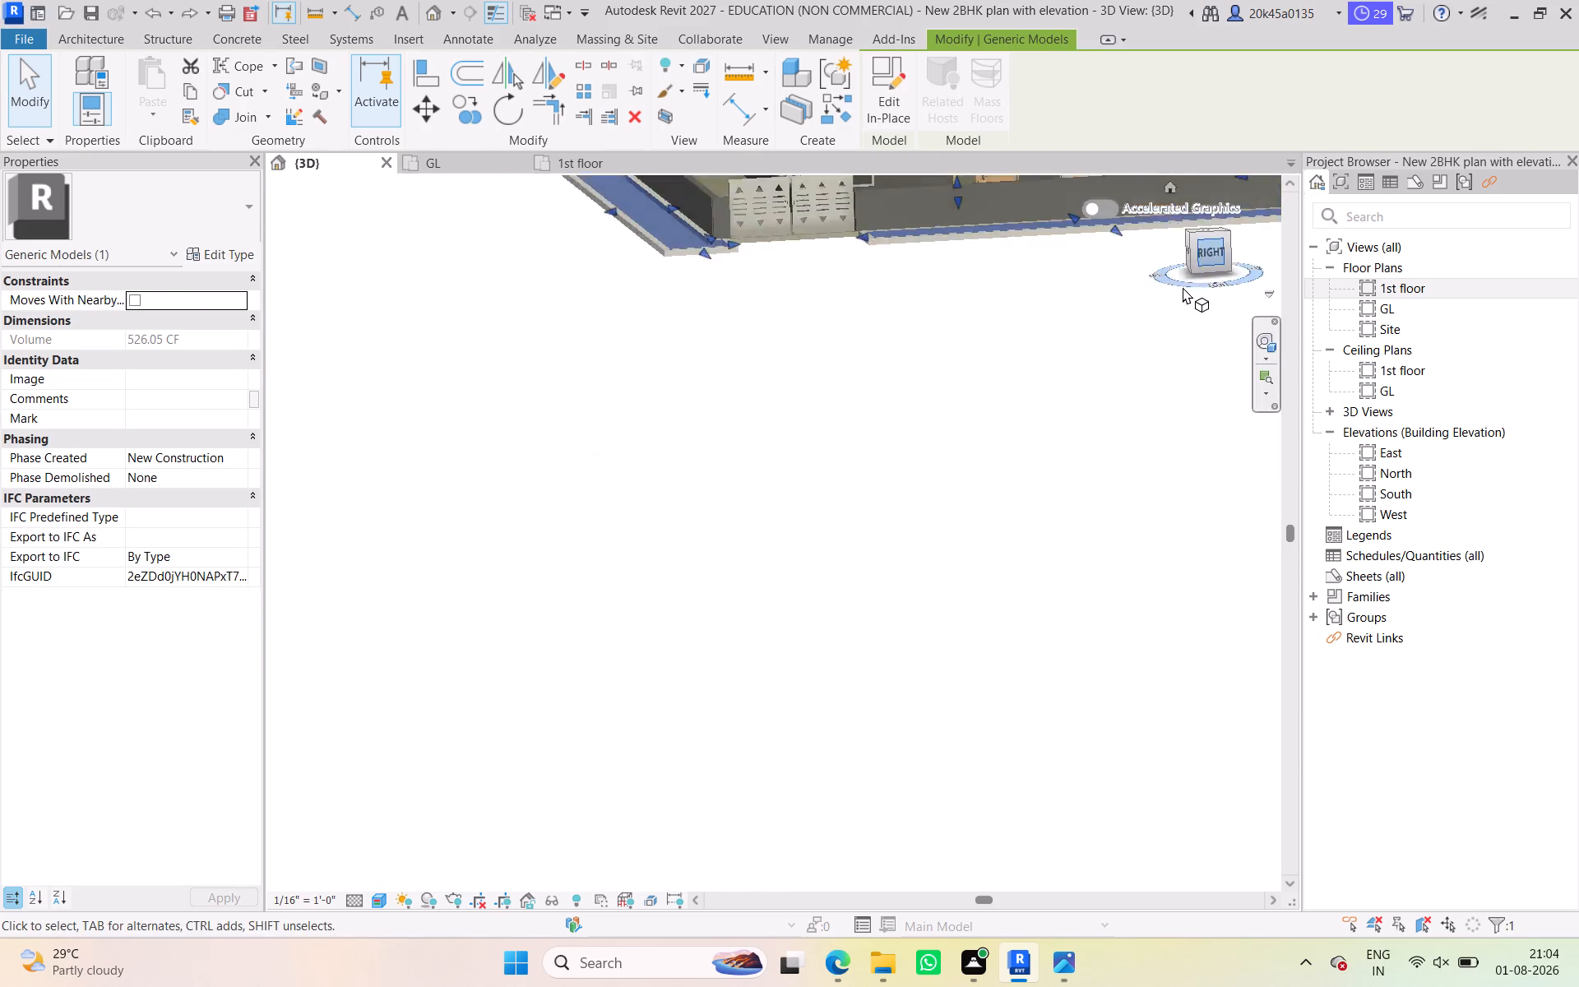
pyautogui.scroll(11, 679, 495)
pyautogui.moveTo(796, 495); pyautogui.dragTo(686, 447, button='middle')
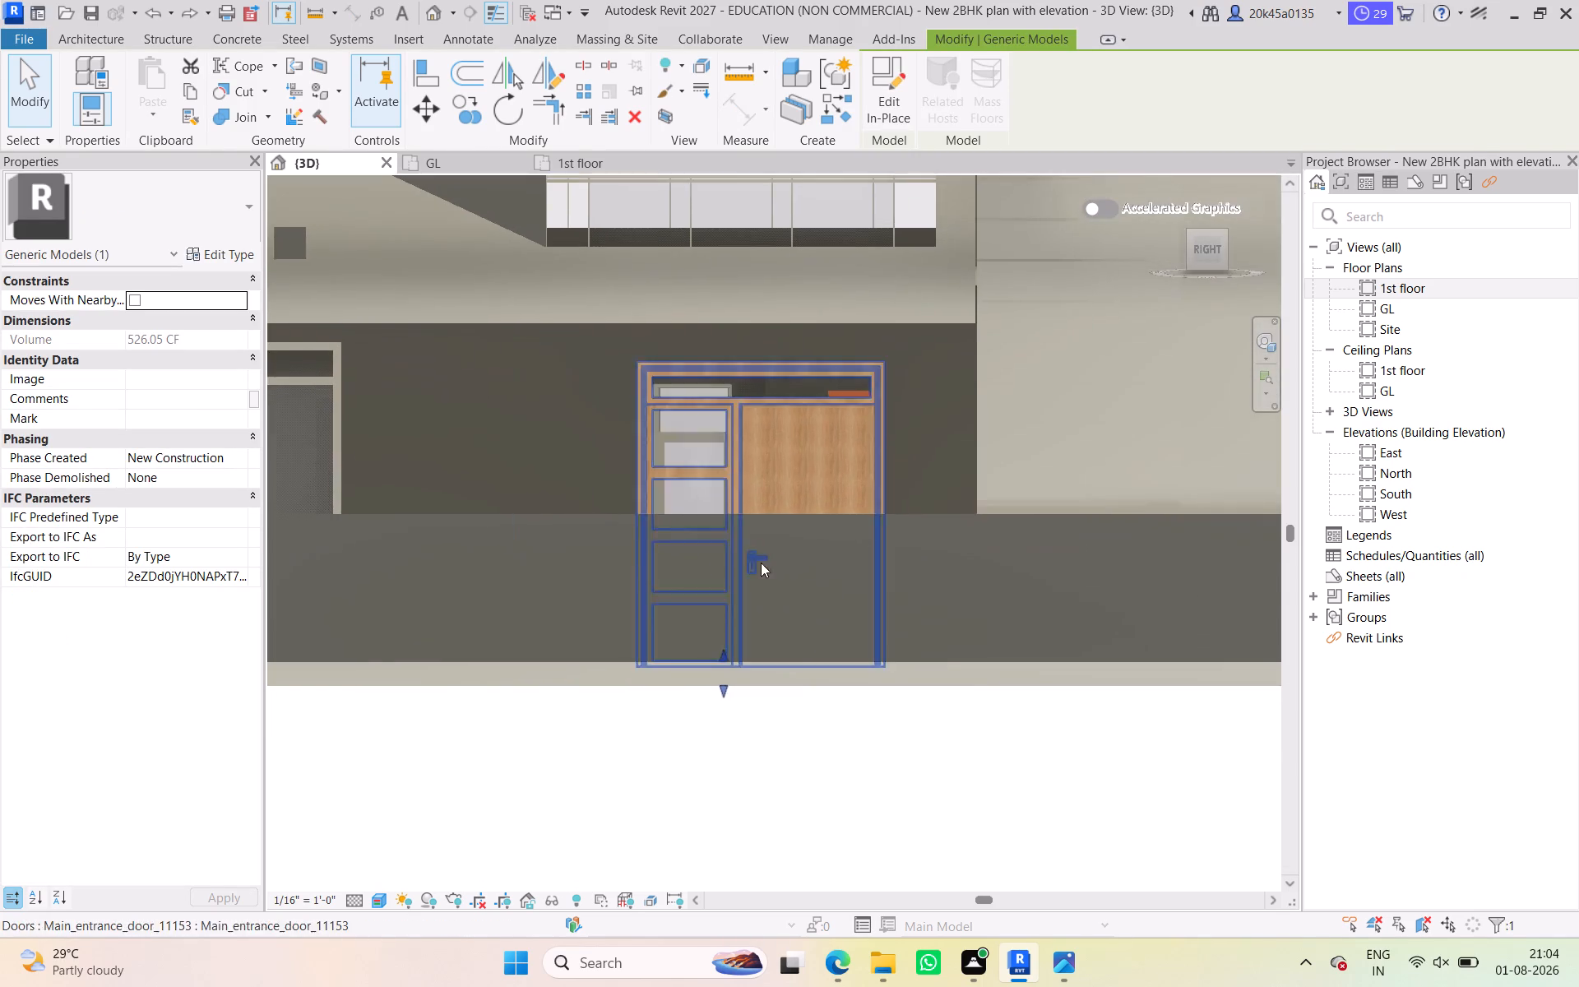
pyautogui.scroll(5, 761, 565)
pyautogui.click(380, 906)
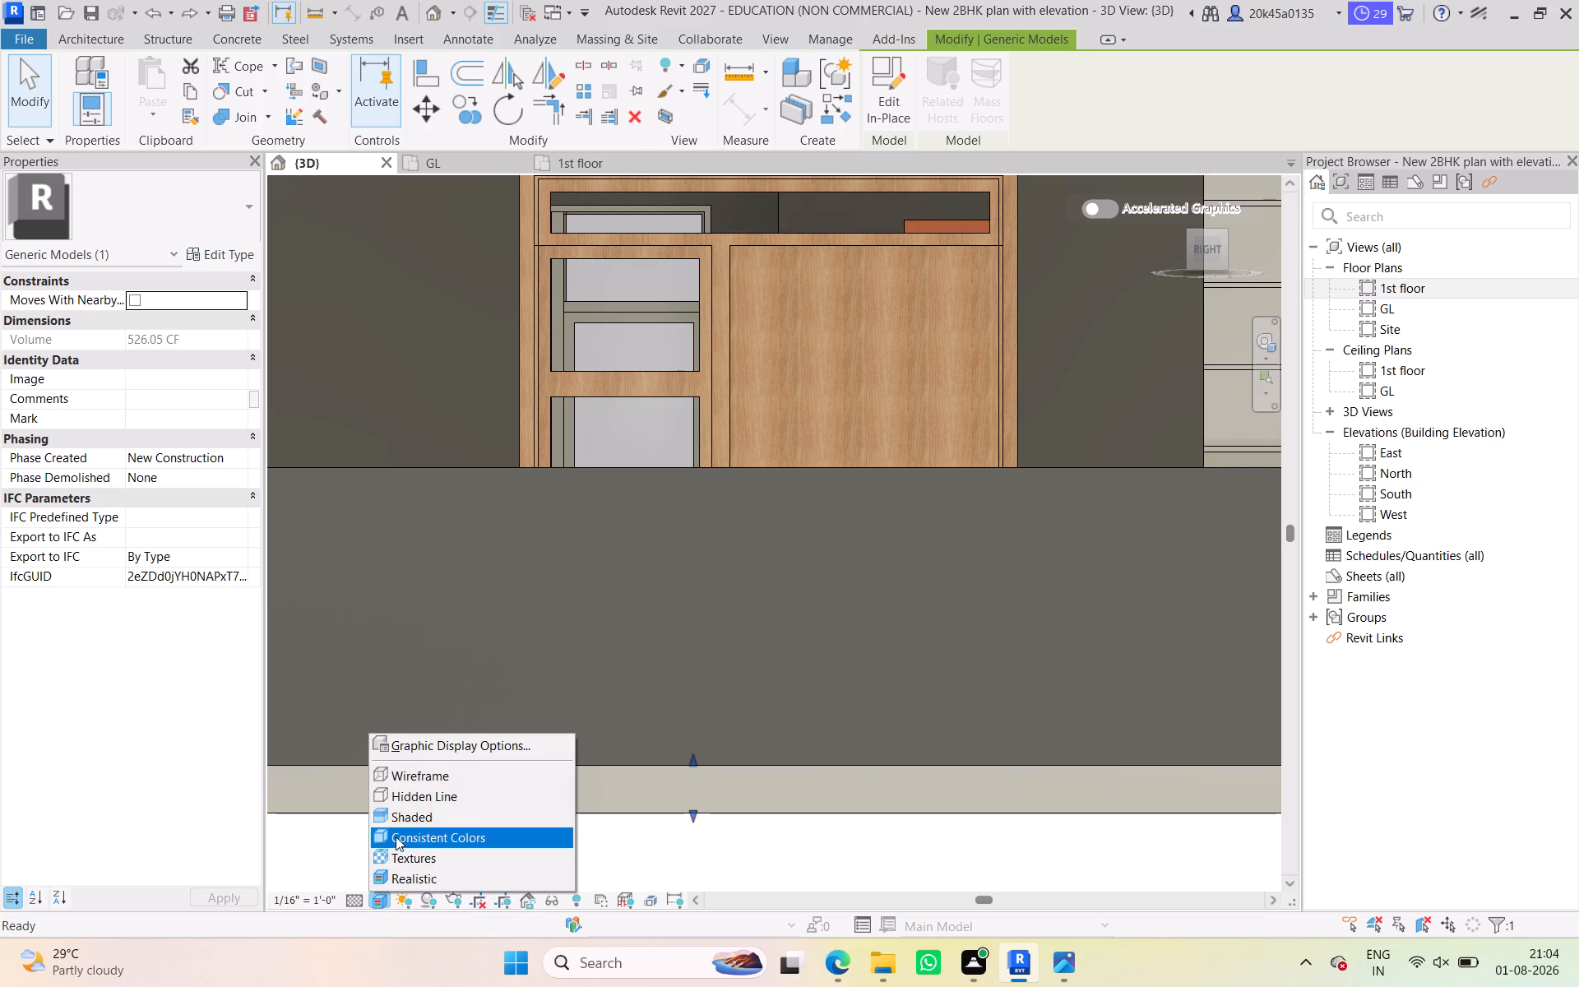
pyautogui.click(408, 777)
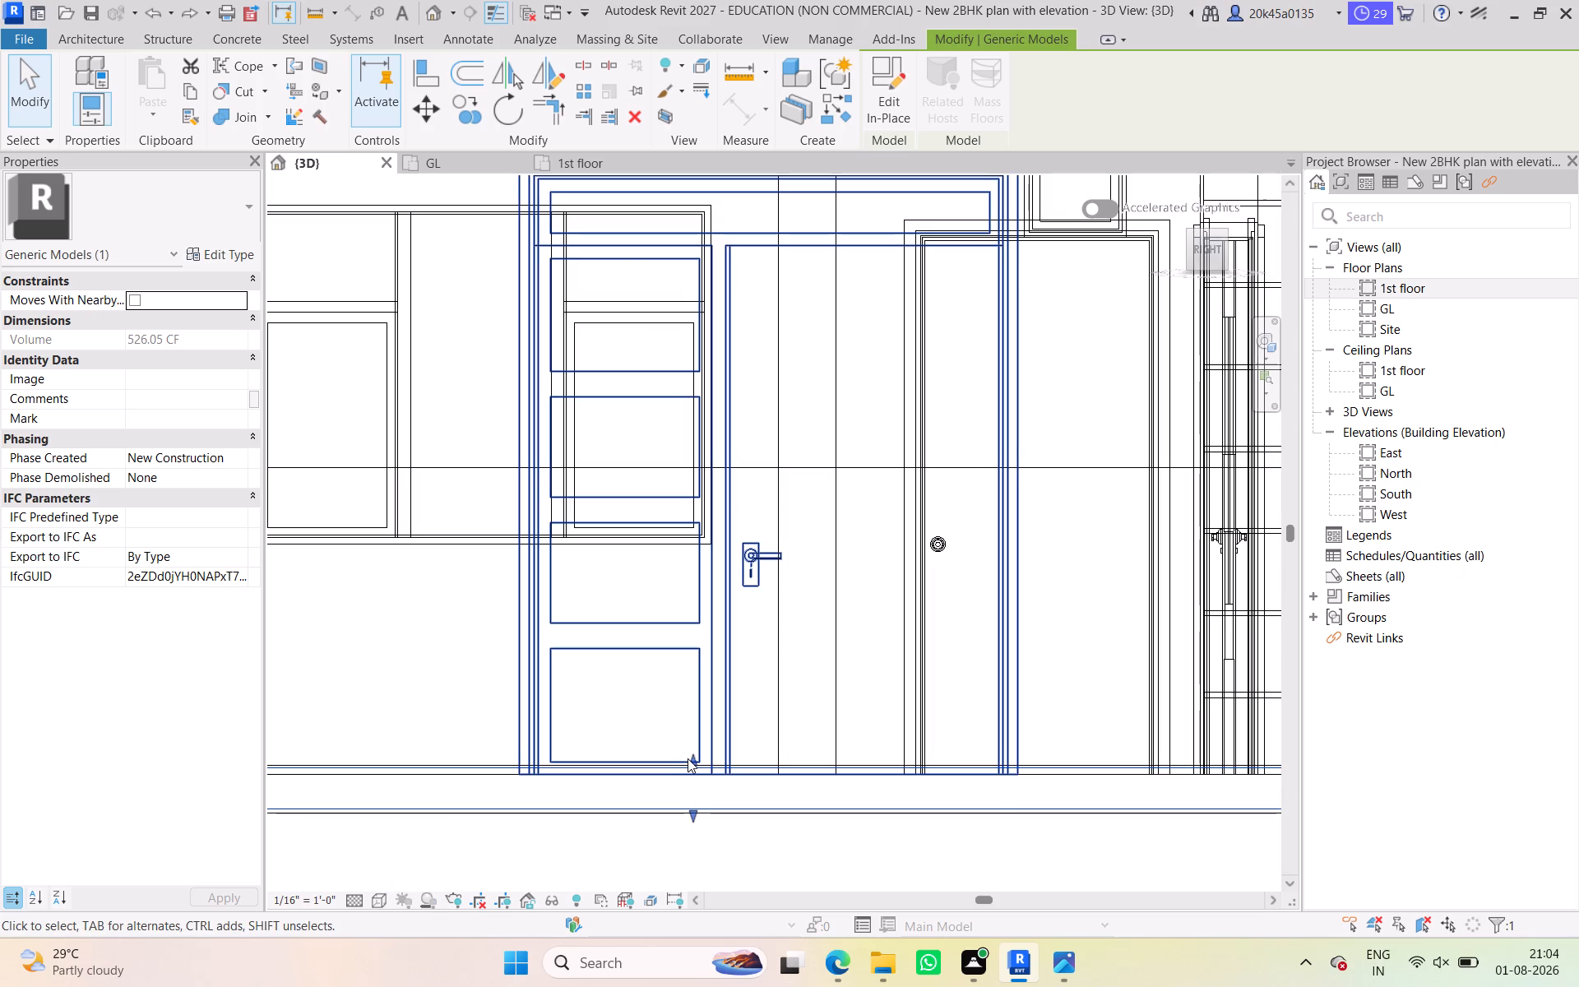
pyautogui.moveTo(692, 758); pyautogui.dragTo(692, 744)
pyautogui.scroll(-5, 582, 413)
pyautogui.scroll(-3, 675, 690)
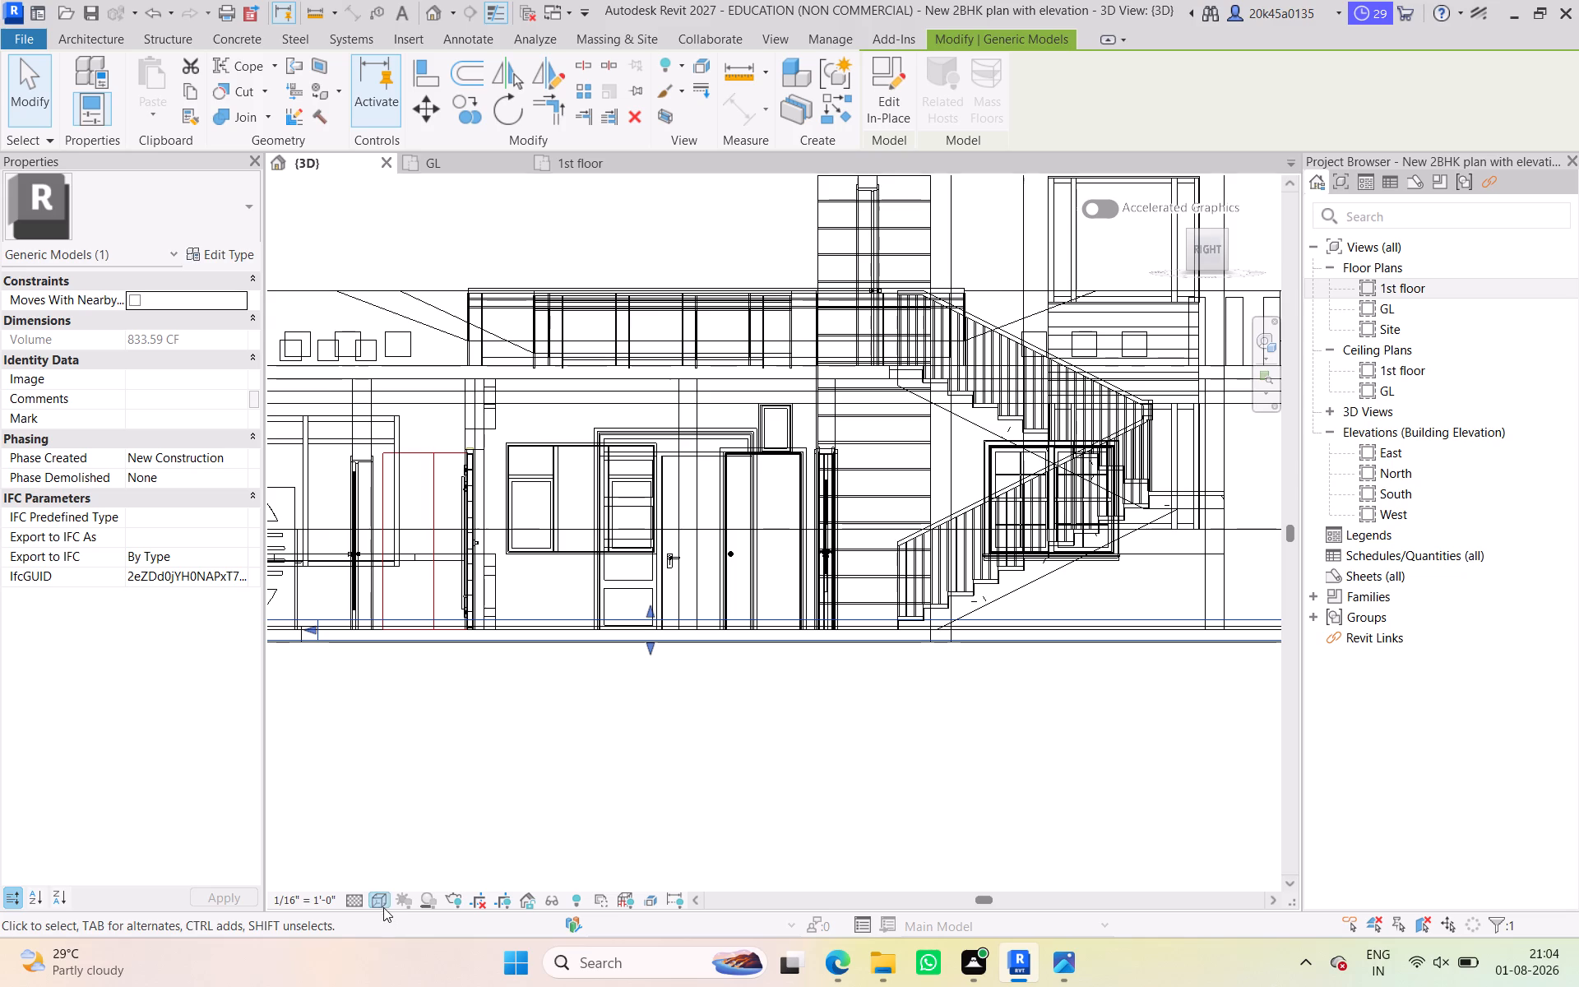
# Restore the Realistic visual style, deselect the fill, and return to an angled 3D view.
pyautogui.click(381, 901)
pyautogui.click(410, 878)
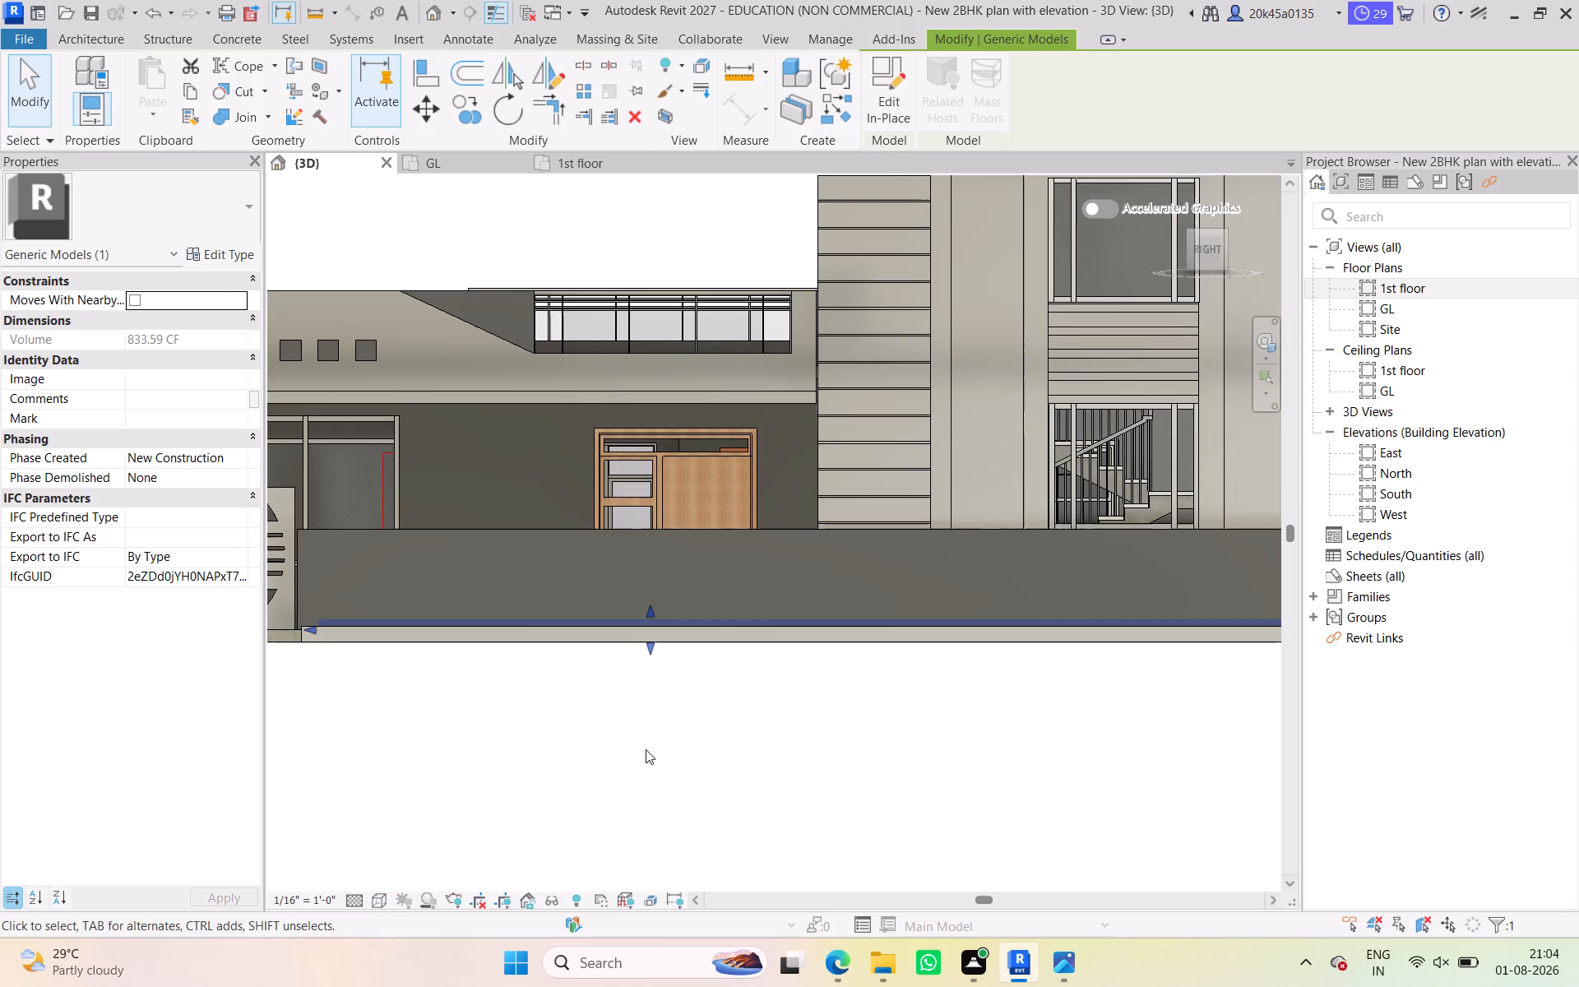
pyautogui.keyDown('shift'); pyautogui.moveTo(611, 741); pyautogui.dragTo(670, 789); pyautogui.keyUp('shift')
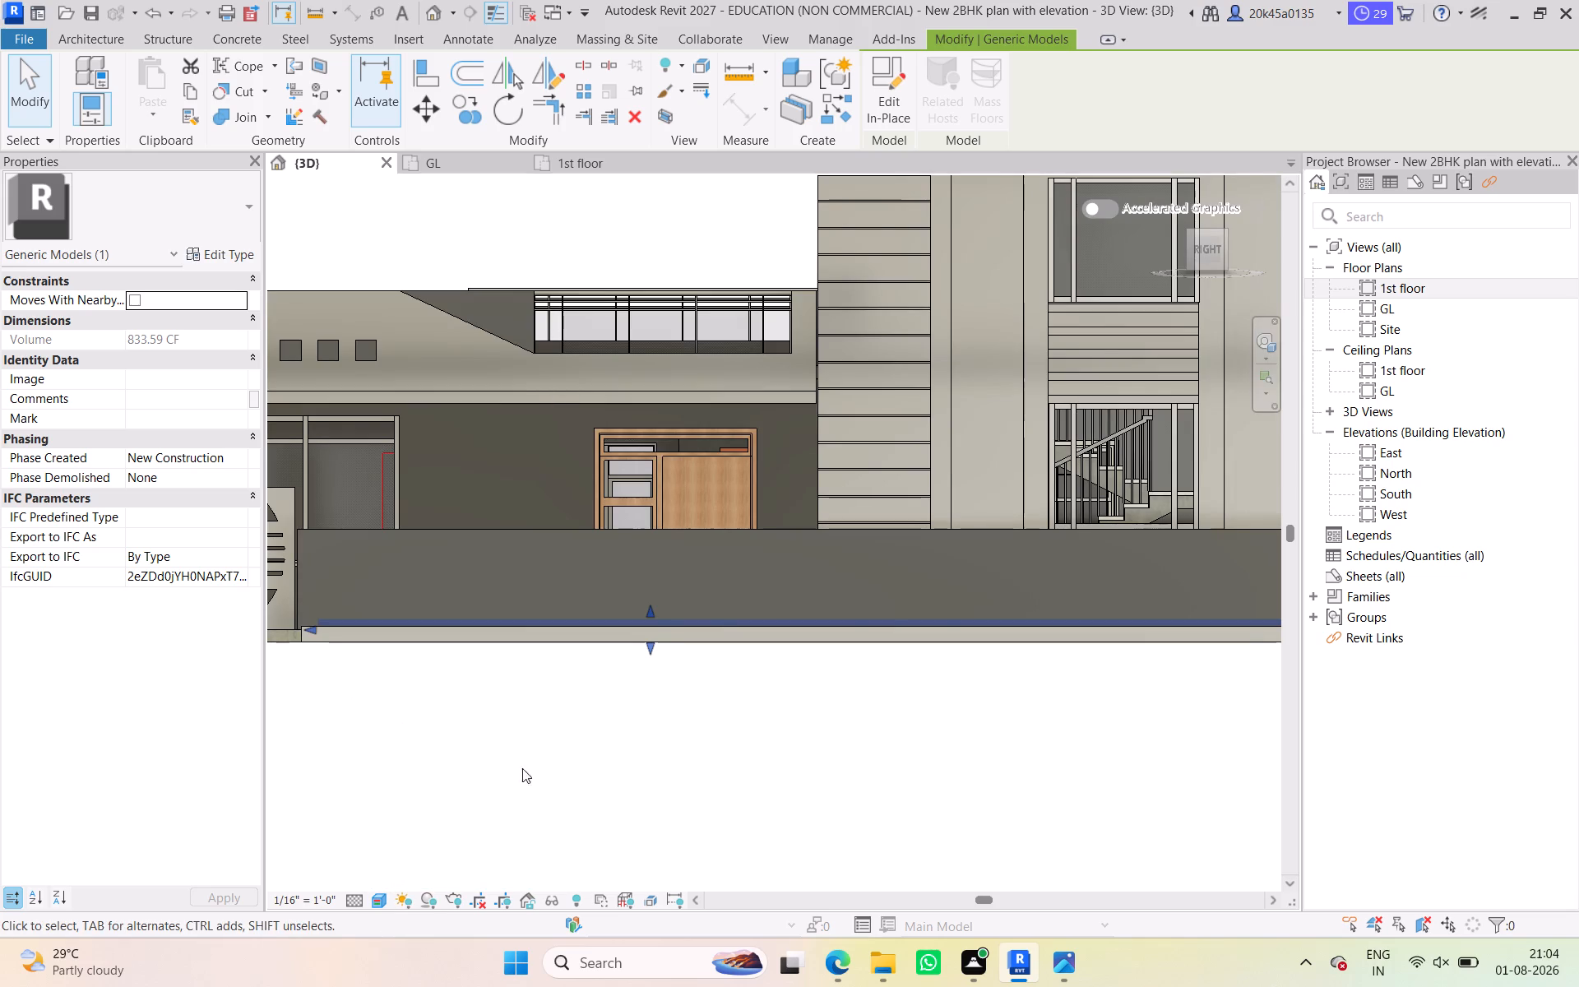
pyautogui.scroll(-1, 567, 790)
pyautogui.moveTo(567, 790); pyautogui.dragTo(737, 805, button='middle')
pyautogui.keyDown('shift'); pyautogui.scroll(-3, 737, 805); pyautogui.keyUp('shift')
pyautogui.moveTo(729, 800); pyautogui.dragTo(678, 619, button='middle')
pyautogui.keyDown('shift'); pyautogui.moveTo(729, 694); pyautogui.dragTo(720, 796, button='middle'); pyautogui.keyUp('shift')
pyautogui.click(707, 778)
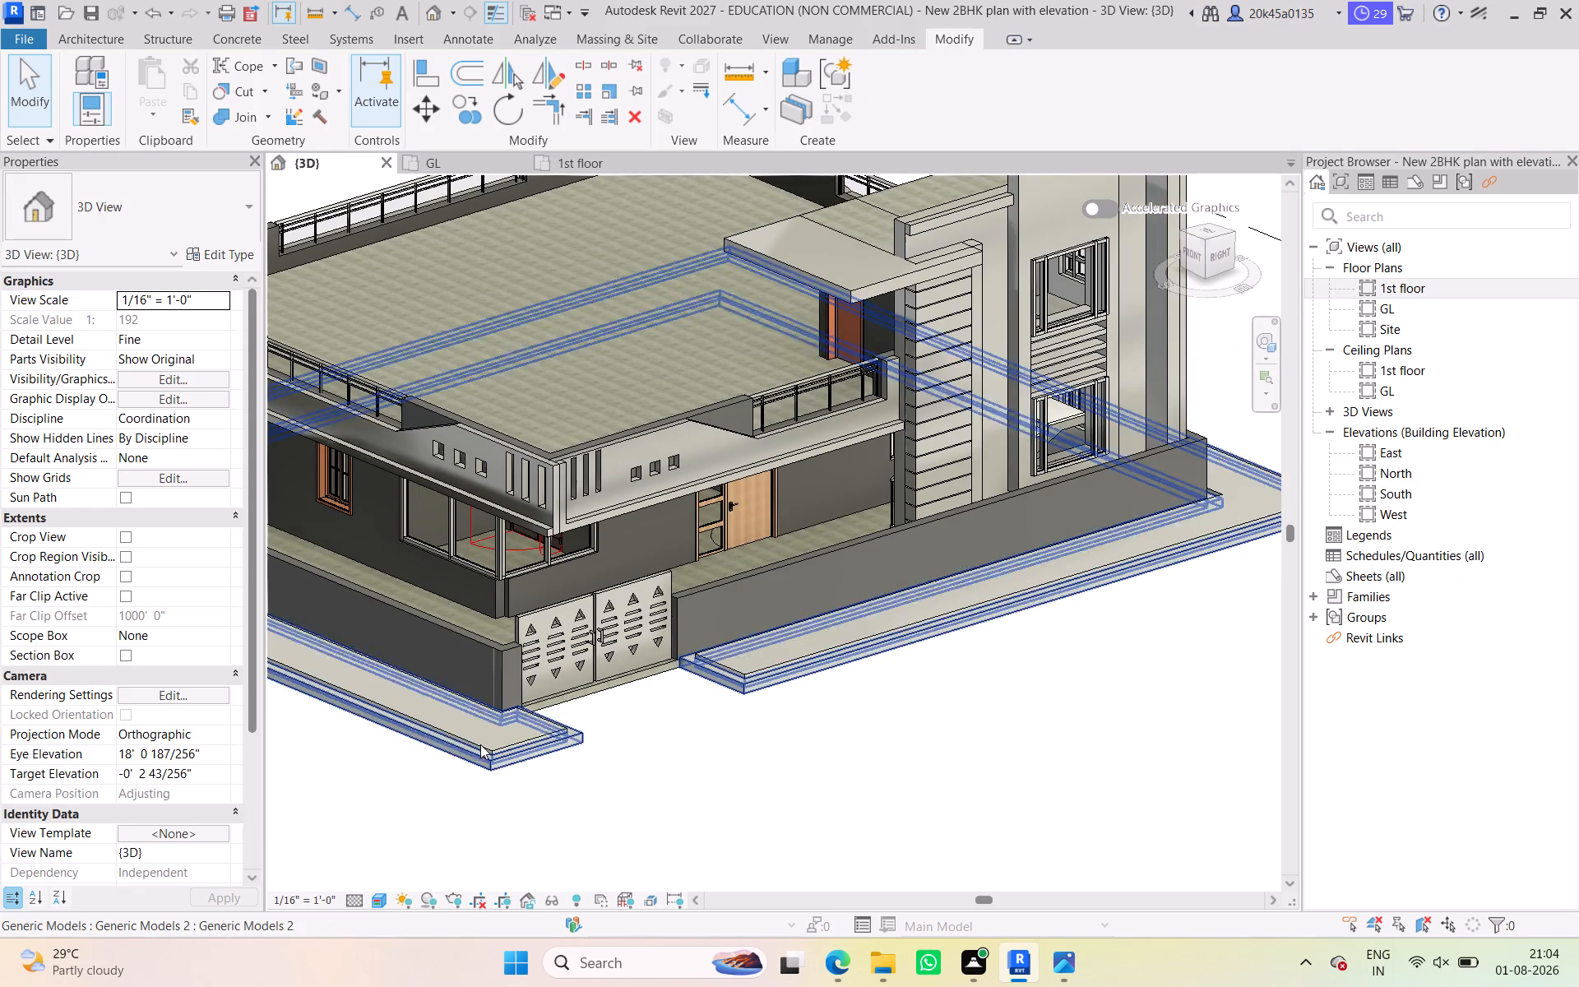
# Examine the raised fill near the gate and around the house from several 3D angles.
pyautogui.scroll(5, 455, 746)
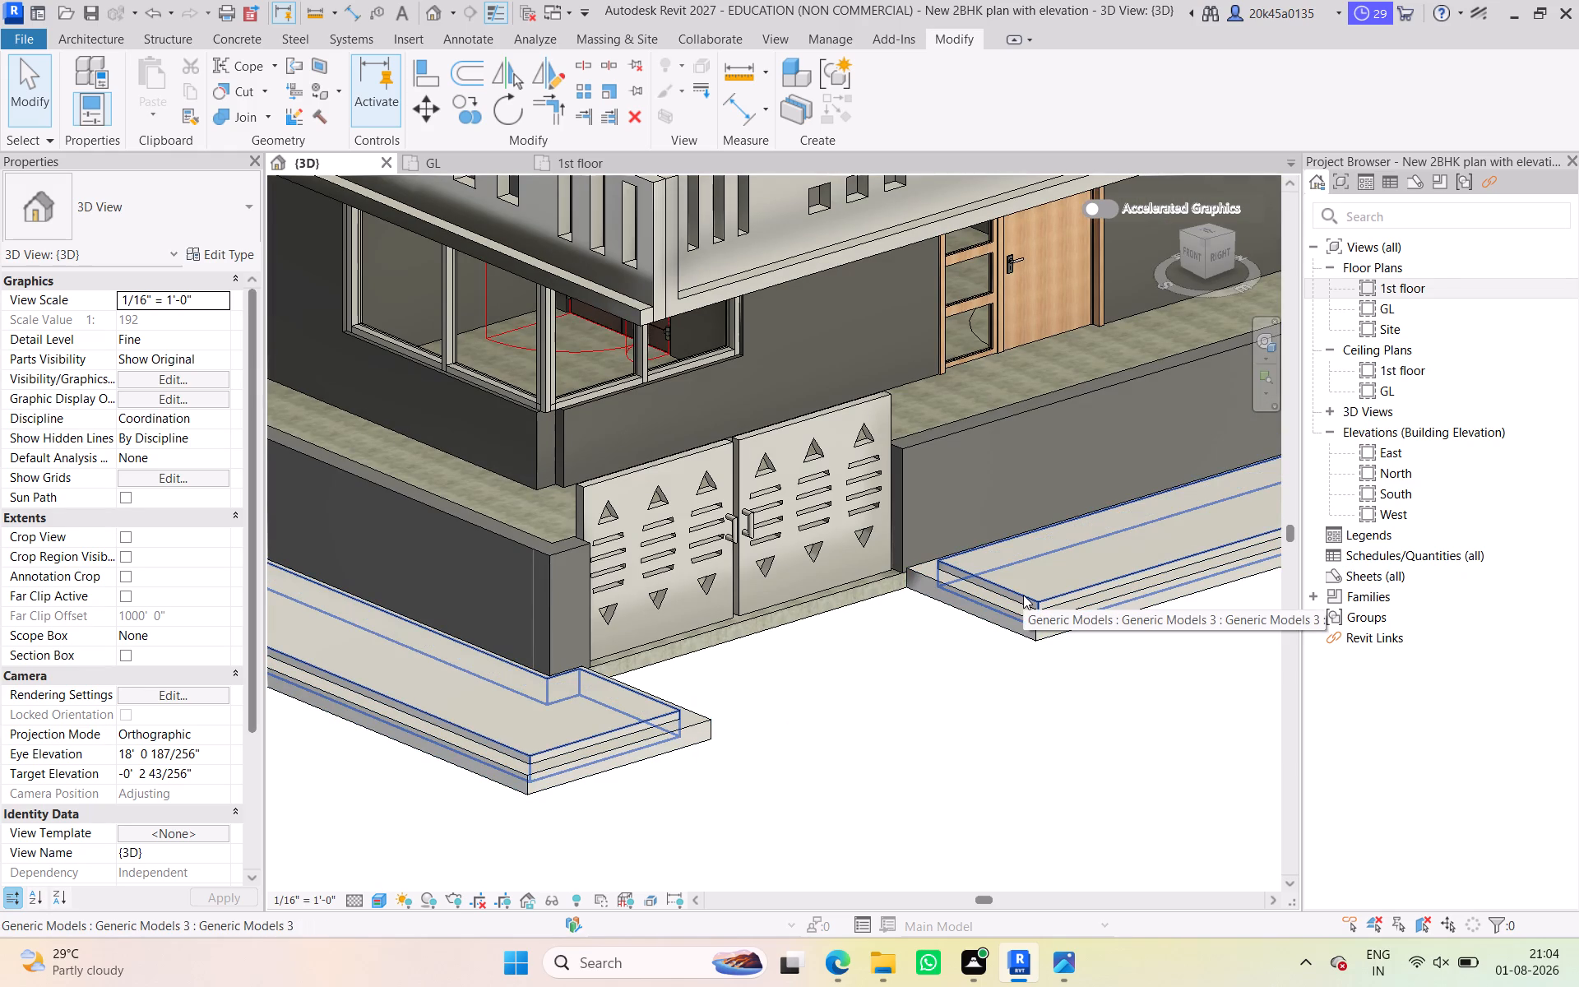
pyautogui.scroll(-2, 673, 771)
pyautogui.moveTo(672, 770); pyautogui.dragTo(678, 673, button='middle')
pyautogui.keyDown('shift'); pyautogui.moveTo(703, 723); pyautogui.dragTo(636, 772, button='middle'); pyautogui.keyUp('shift')
pyautogui.scroll(-4, 635, 772)
pyautogui.moveTo(637, 772); pyautogui.dragTo(736, 717, button='middle')
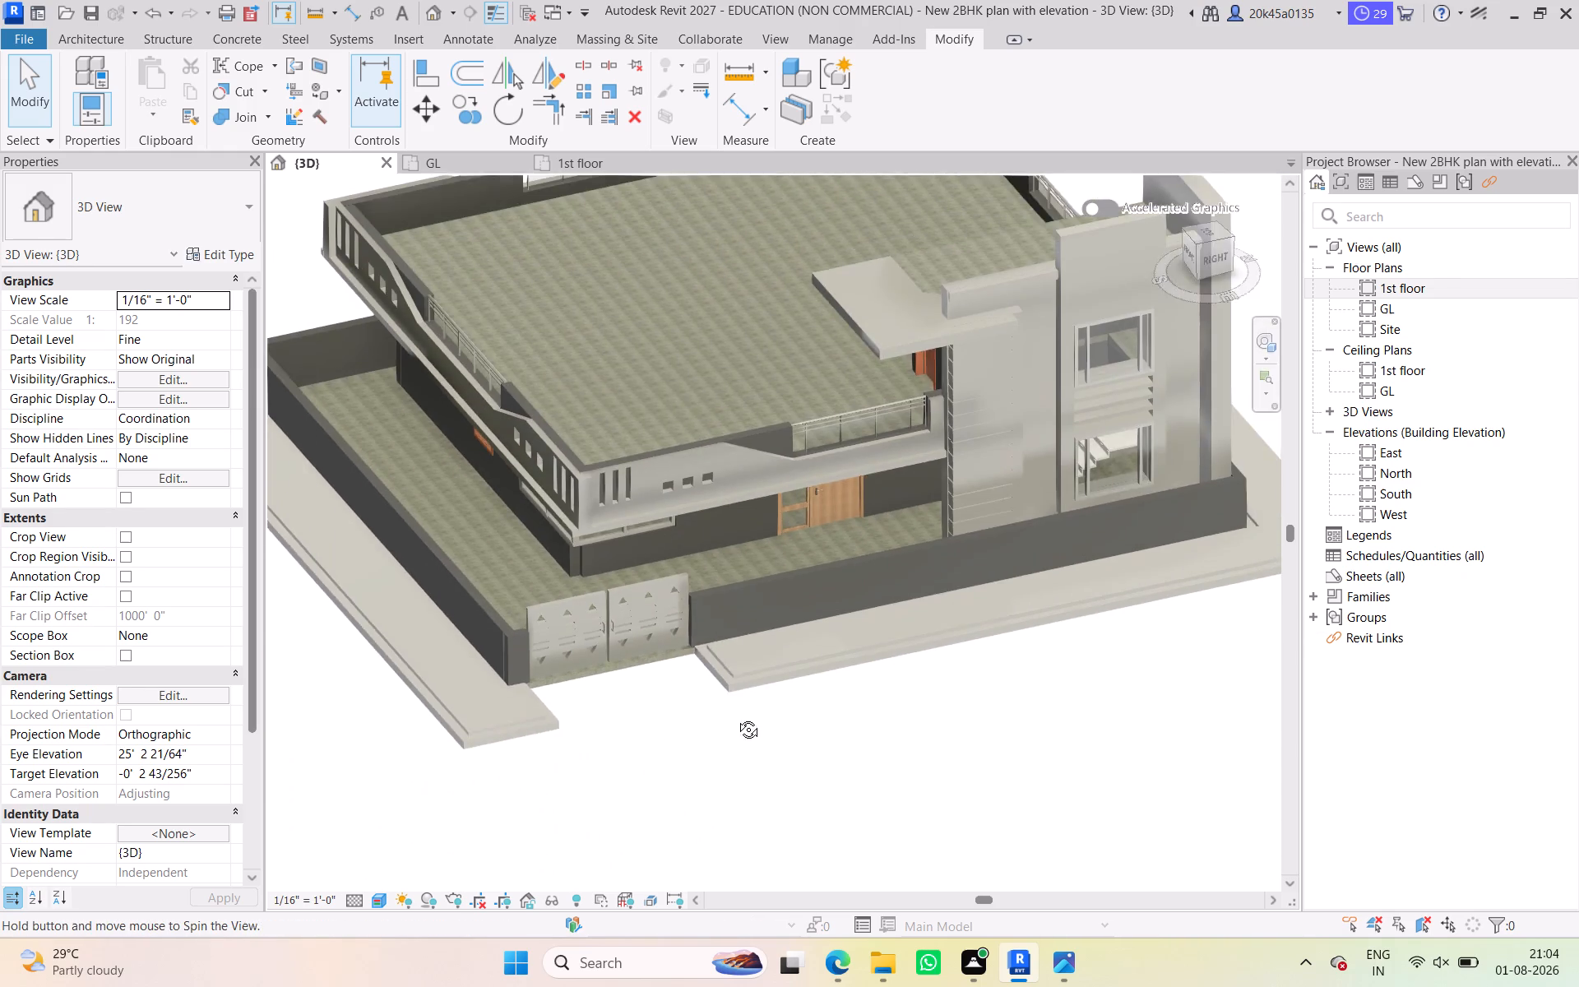
pyautogui.moveTo(736, 717); pyautogui.dragTo(398, 697, button='middle')
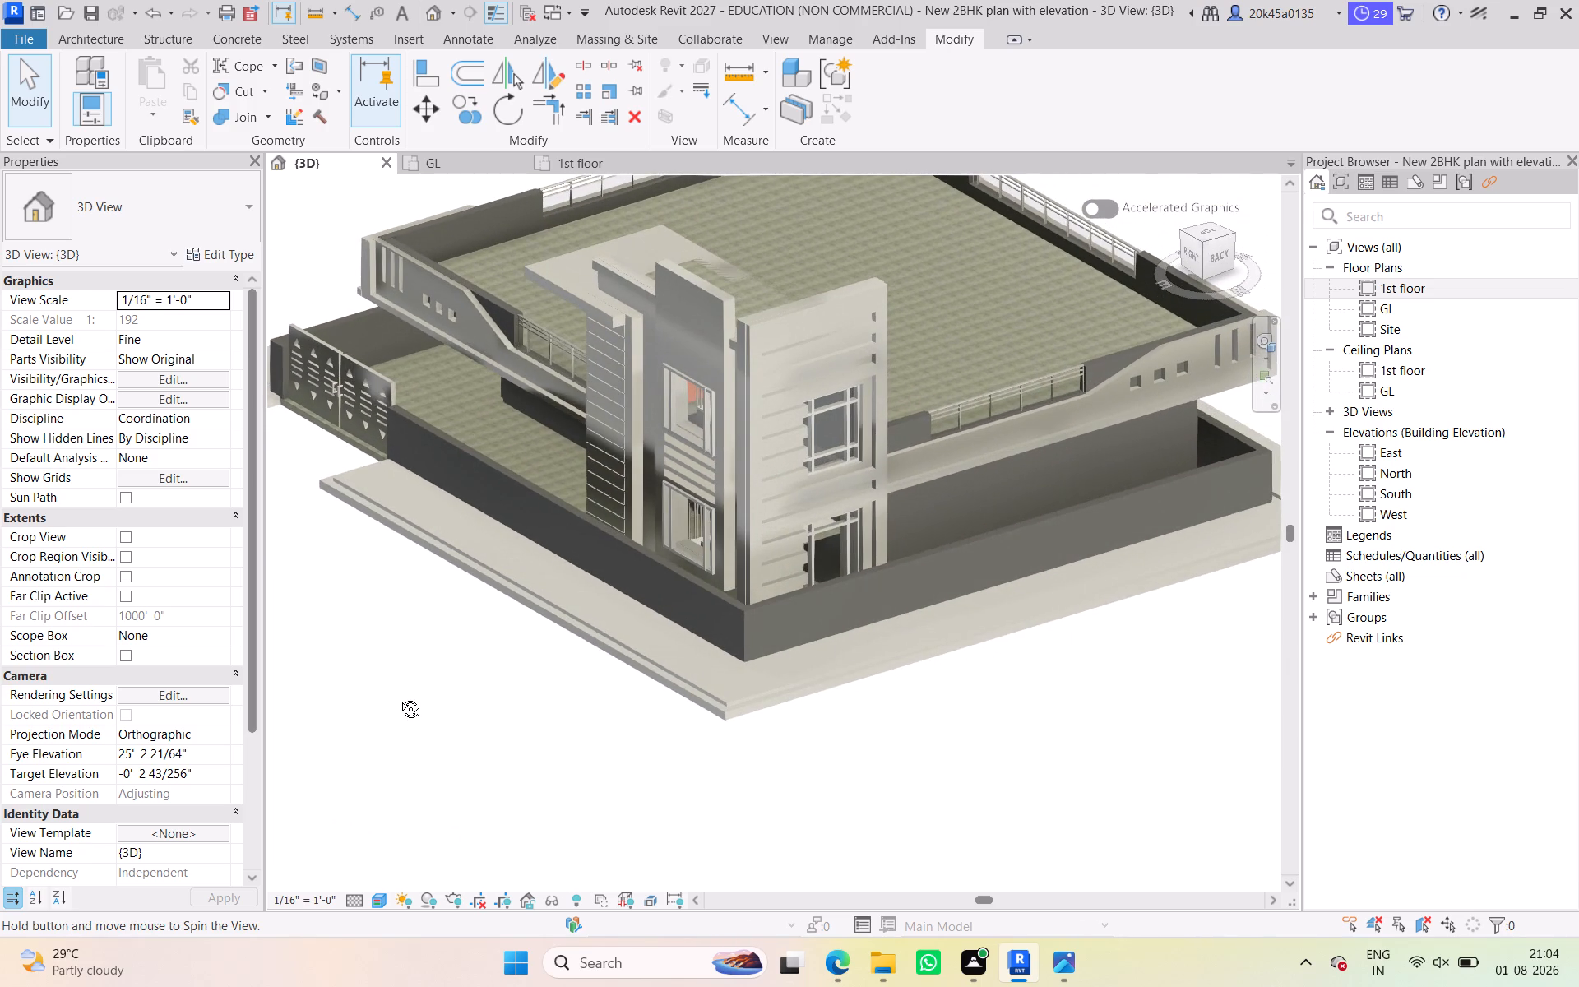
pyautogui.moveTo(398, 697); pyautogui.dragTo(397, 697, button='middle')
pyautogui.scroll(-1, 400, 705)
pyautogui.keyDown('shift'); pyautogui.moveTo(398, 707); pyautogui.dragTo(700, 715, button='middle'); pyautogui.keyUp('shift')
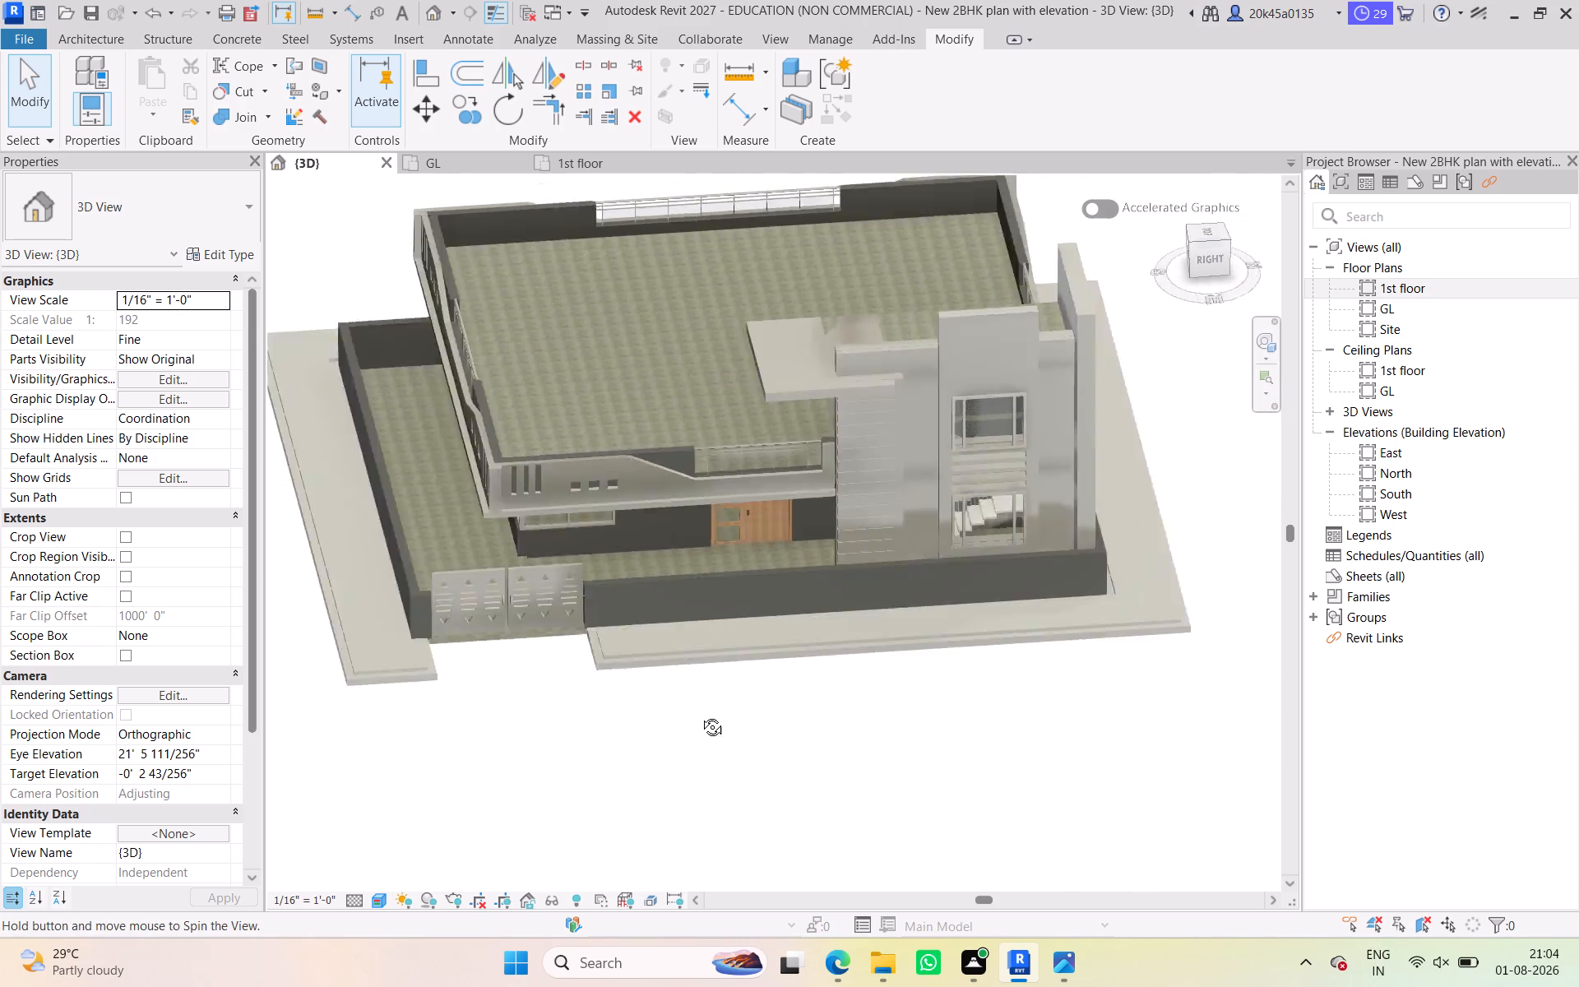
pyautogui.keyDown('shift'); pyautogui.moveTo(700, 715); pyautogui.dragTo(618, 589, button='middle'); pyautogui.keyUp('shift')
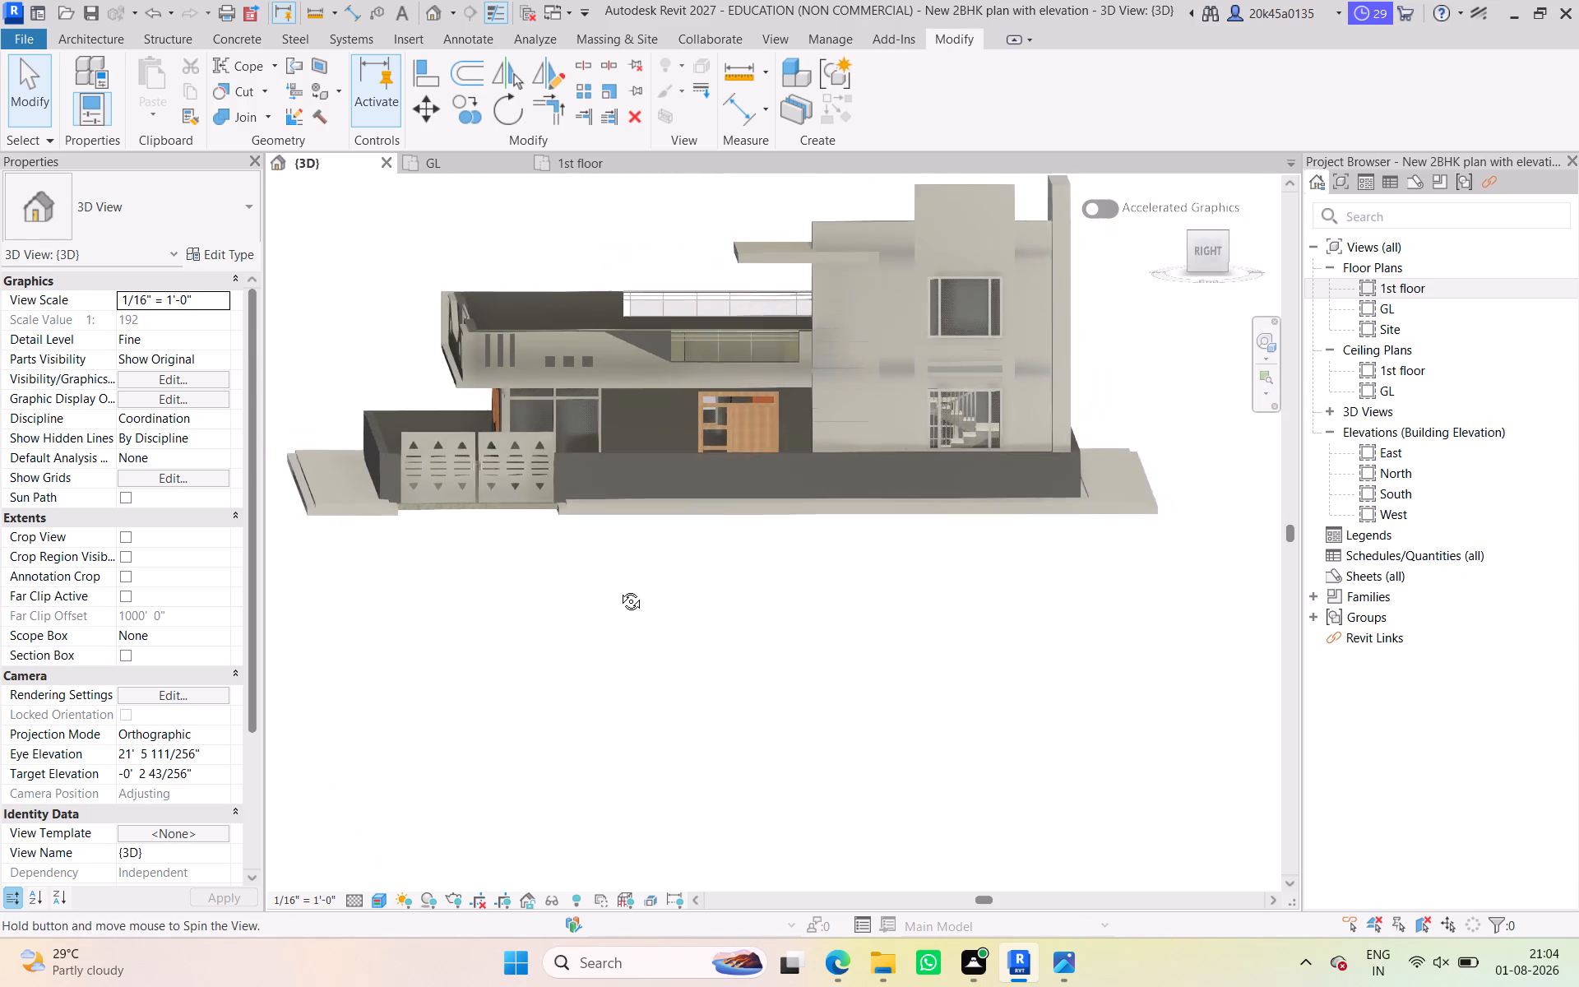
pyautogui.keyDown('shift'); pyautogui.moveTo(618, 589); pyautogui.dragTo(588, 577, button='middle'); pyautogui.keyUp('shift')
# Set the 3D view to the right side and save the project.
pyautogui.click(1194, 257)
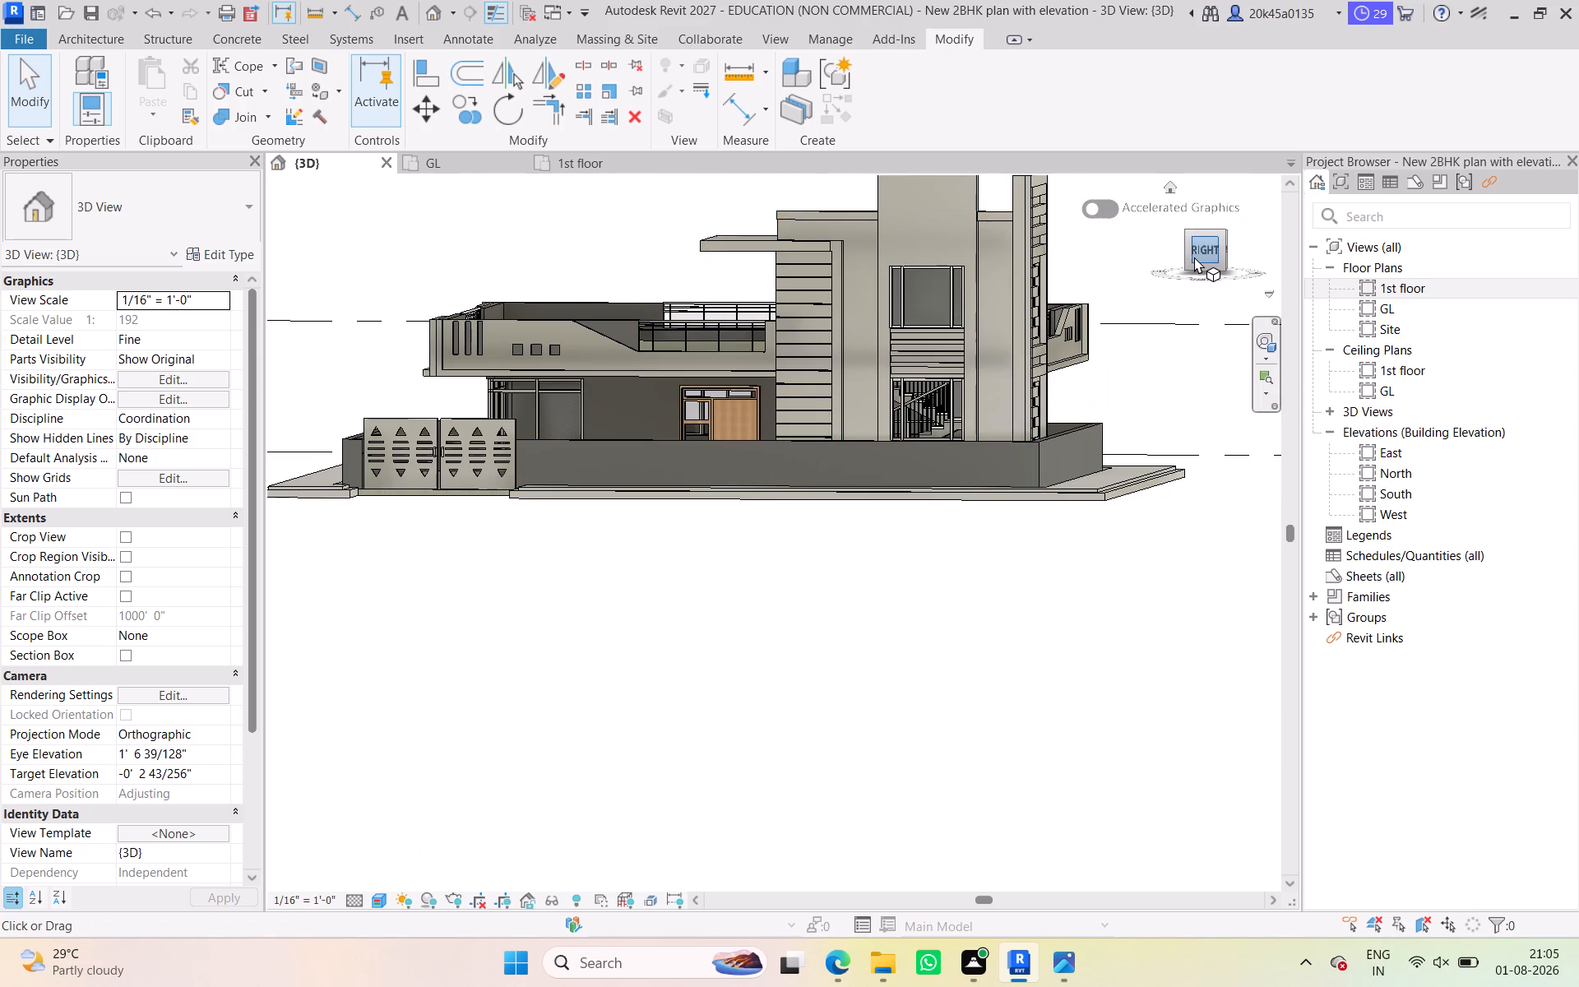
pyautogui.hotkey('ctrl', 's')
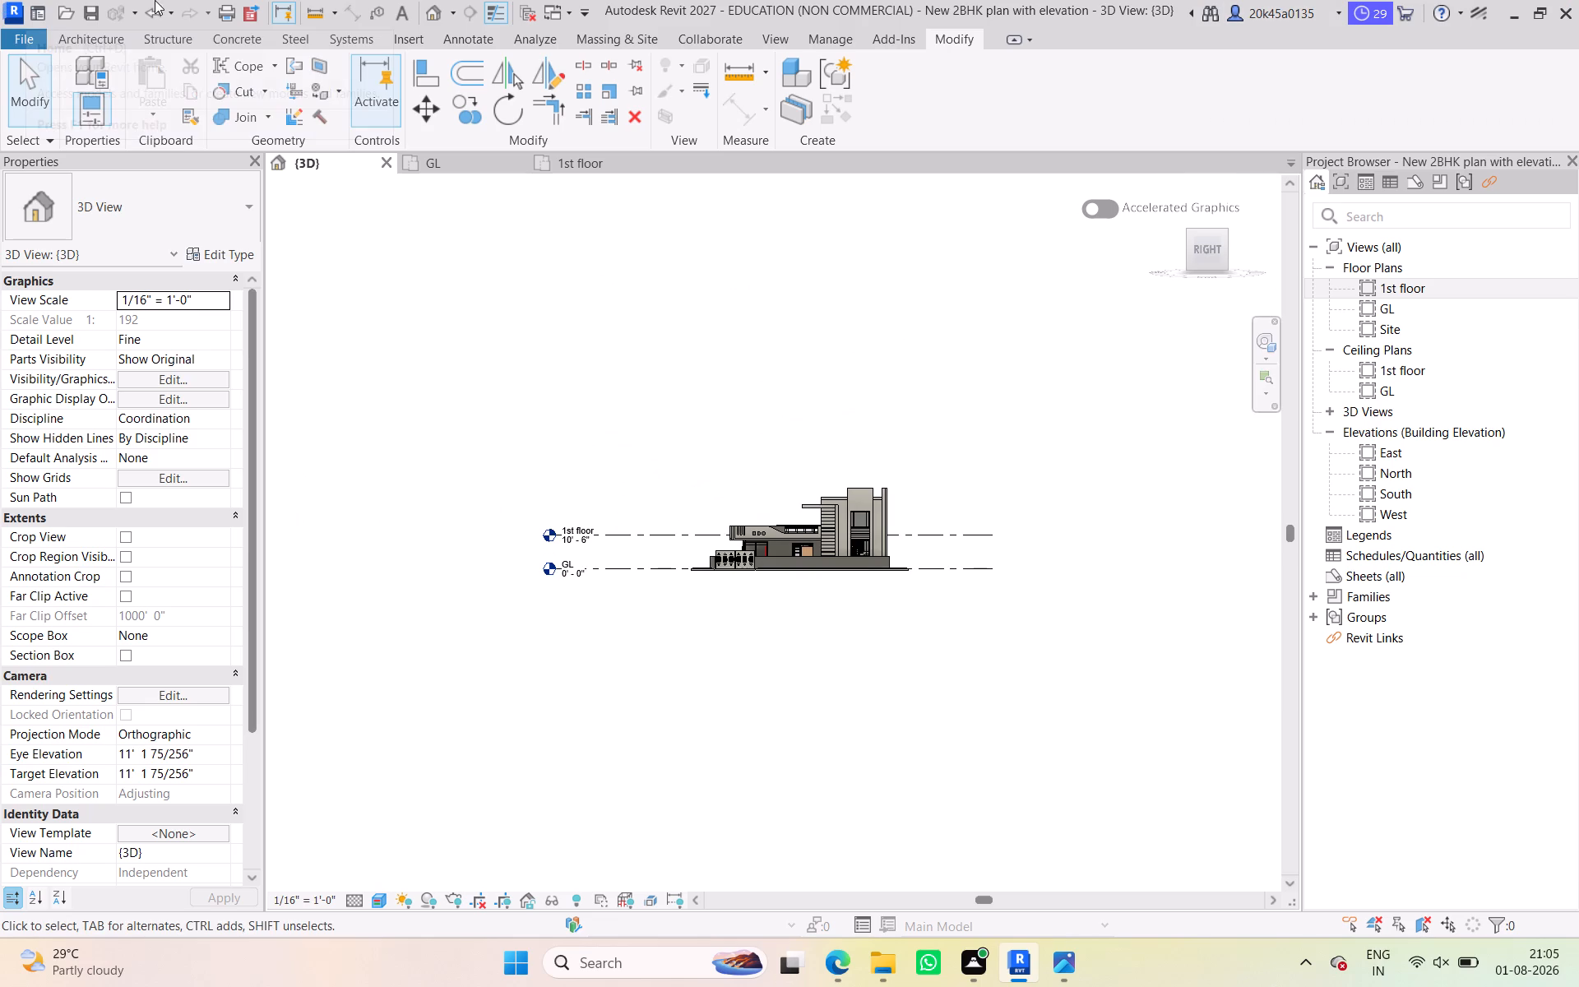
# Examine the house and its surround up close in the right-side view.
pyautogui.scroll(-1, 1578, 0)
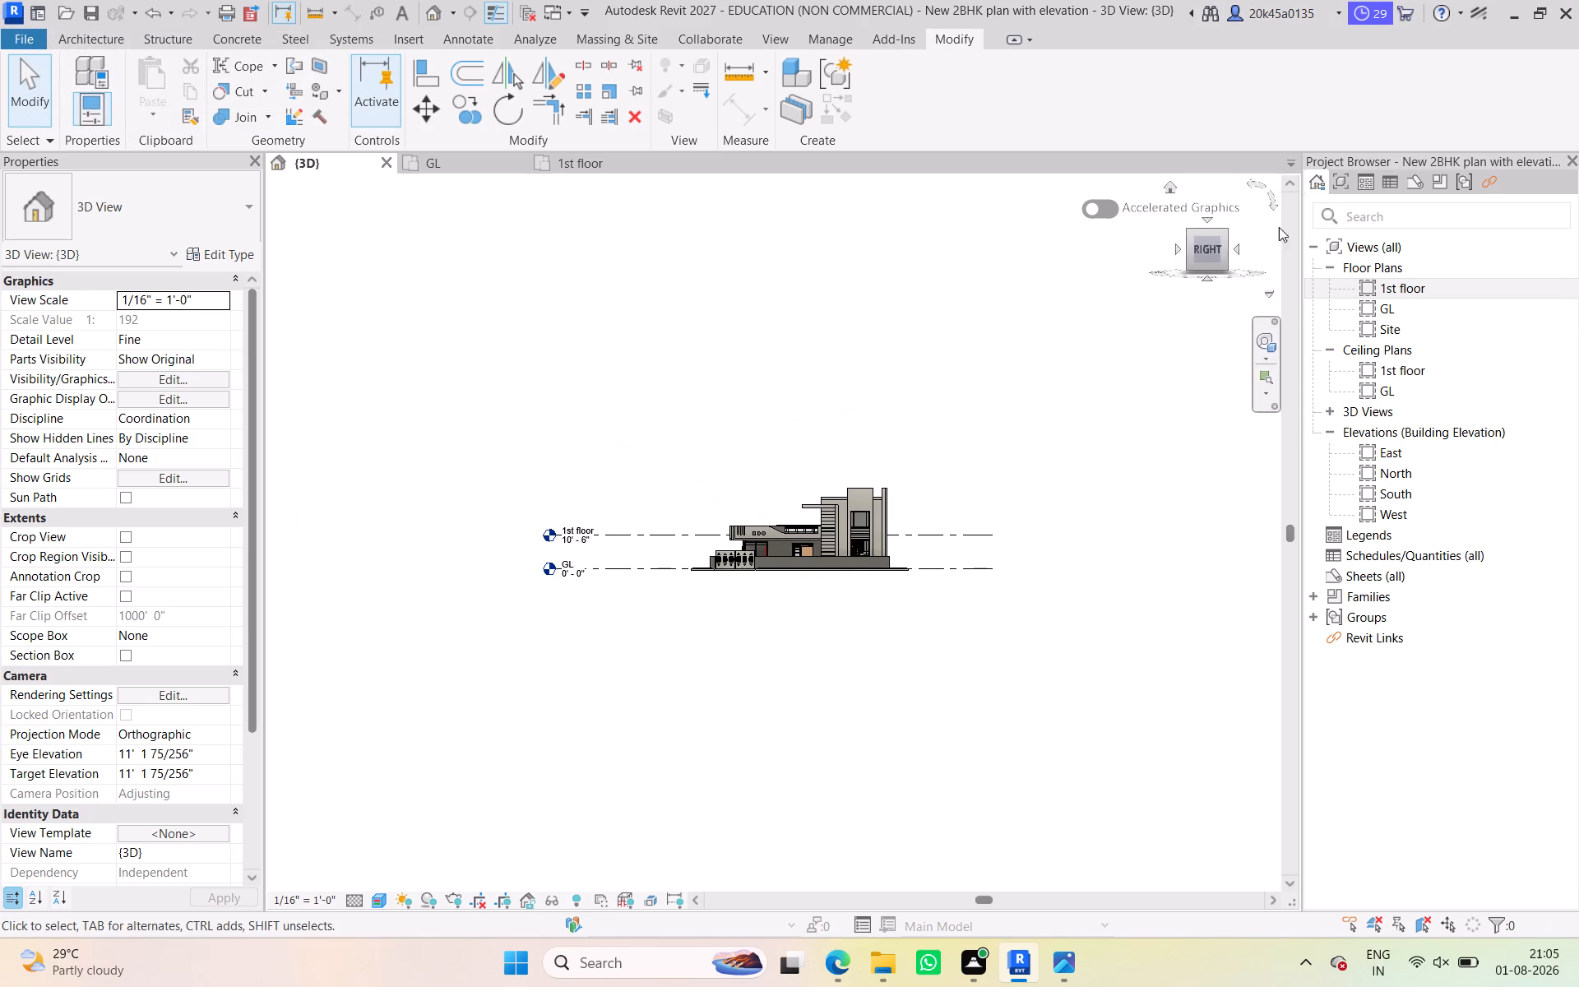
pyautogui.scroll(8, 839, 565)
pyautogui.moveTo(833, 576); pyautogui.dragTo(839, 636, button='middle')
pyautogui.scroll(1, 859, 639)
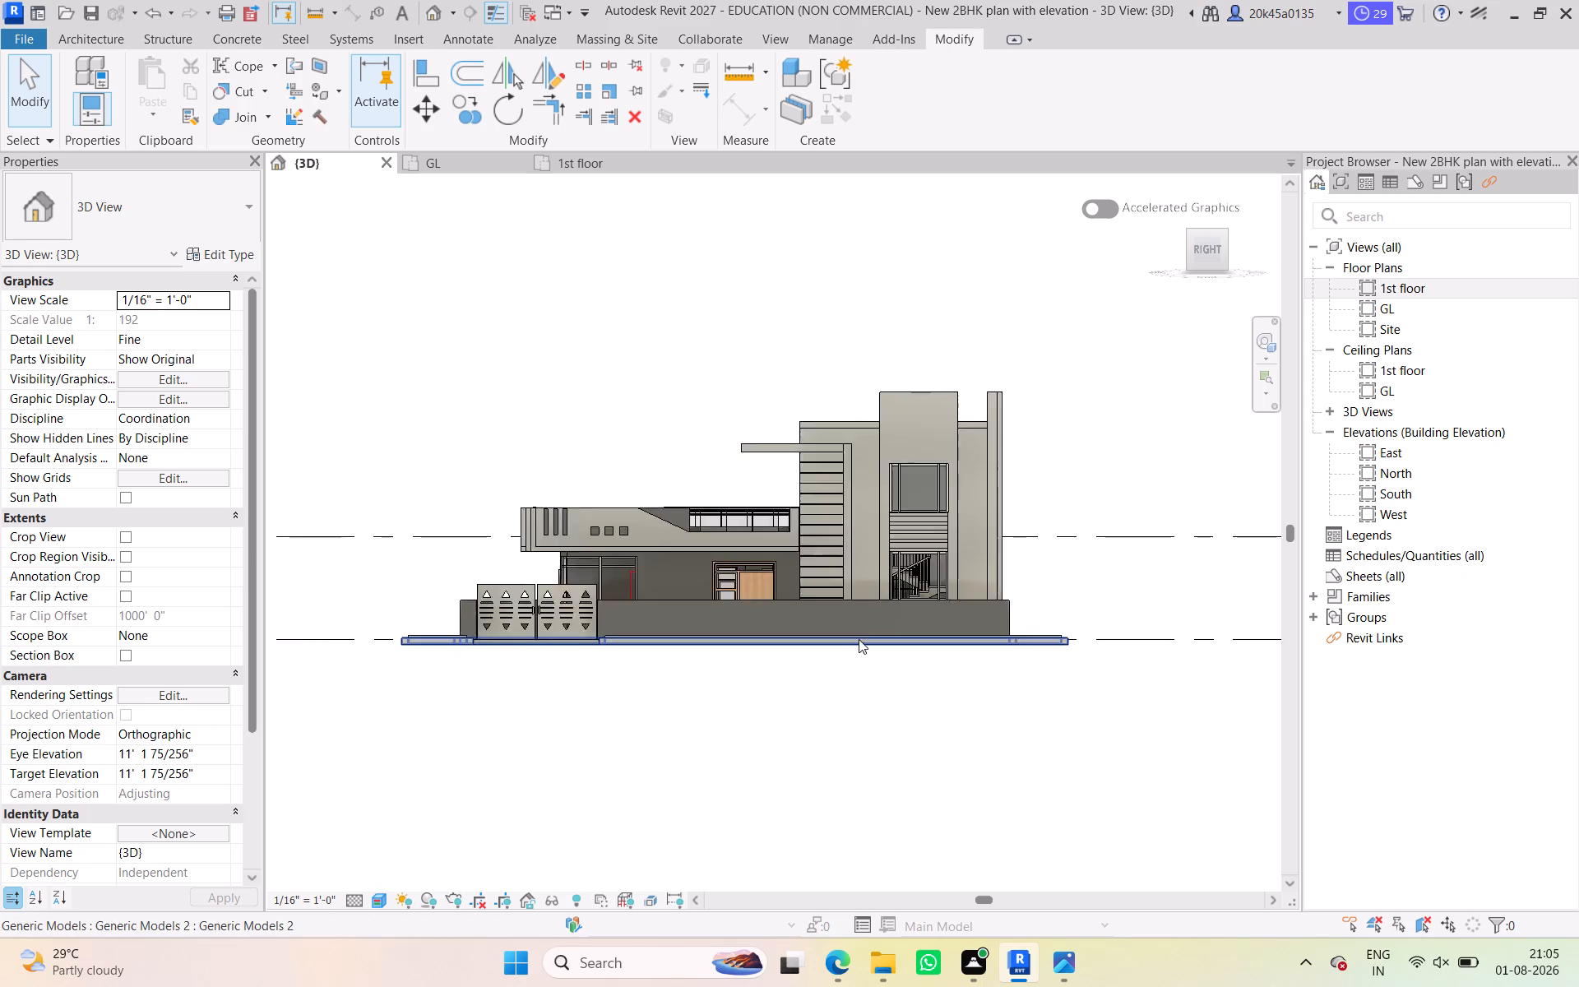
pyautogui.scroll(3, 859, 639)
pyautogui.moveTo(863, 662); pyautogui.dragTo(883, 762, button='middle')
pyautogui.scroll(-3, 880, 735)
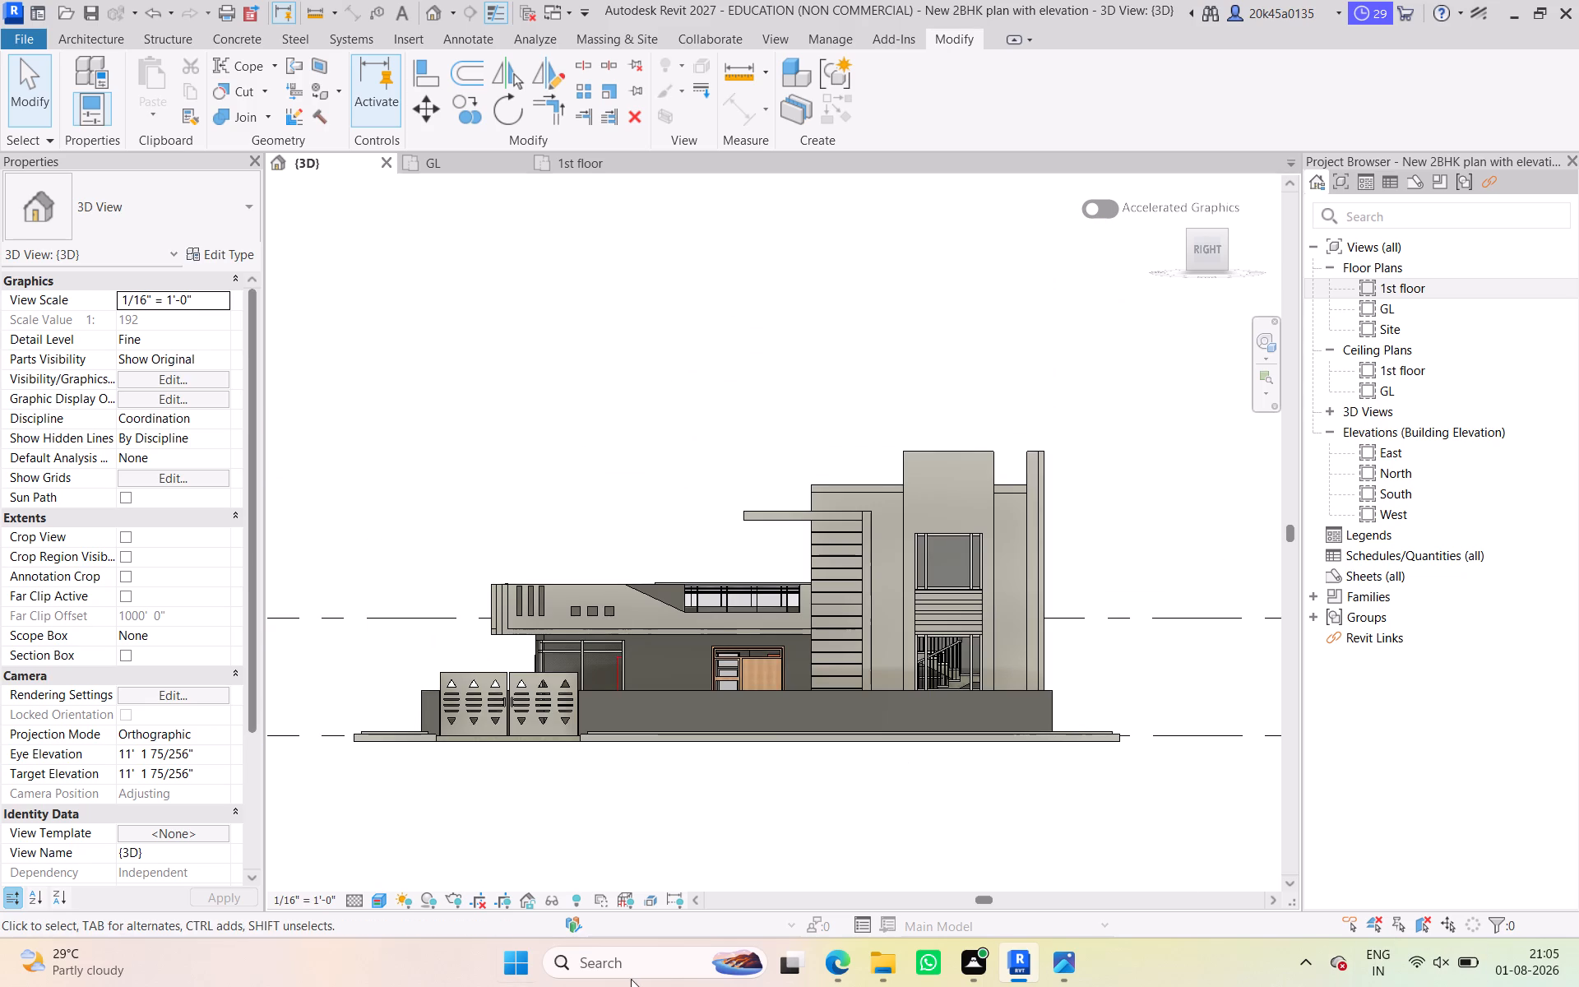
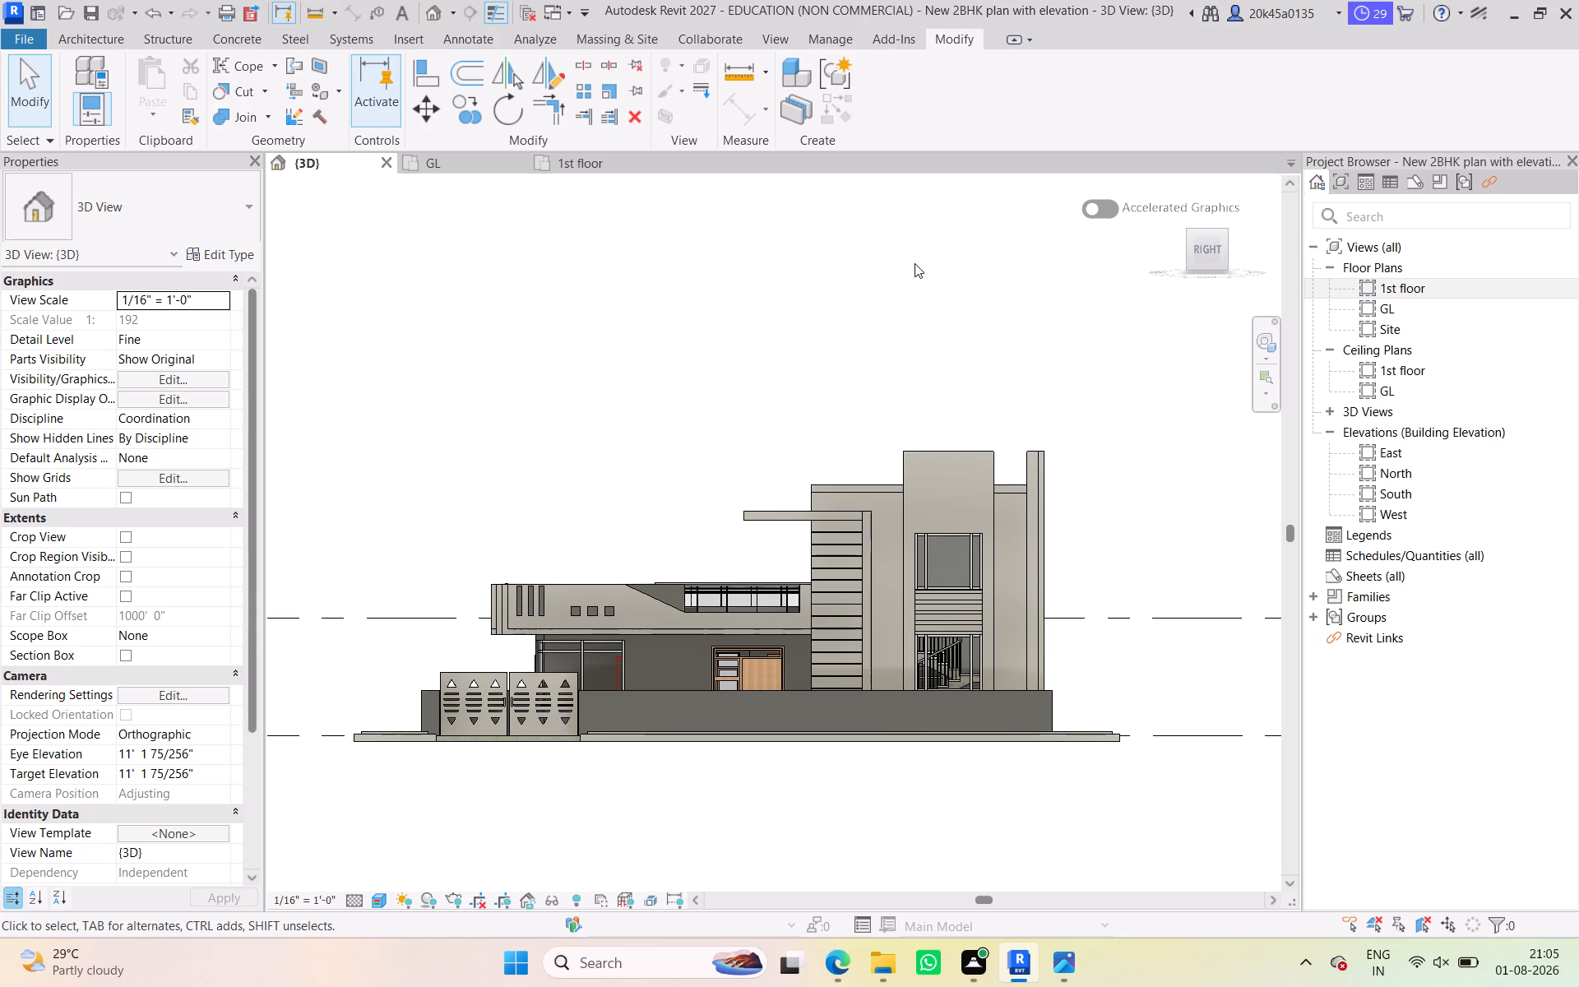
# Examine the whole house, compound wall and outer surround from raised 3D angles facing the gate's front-right corner.
pyautogui.moveTo(1202, 252); pyautogui.dragTo(1266, 299)
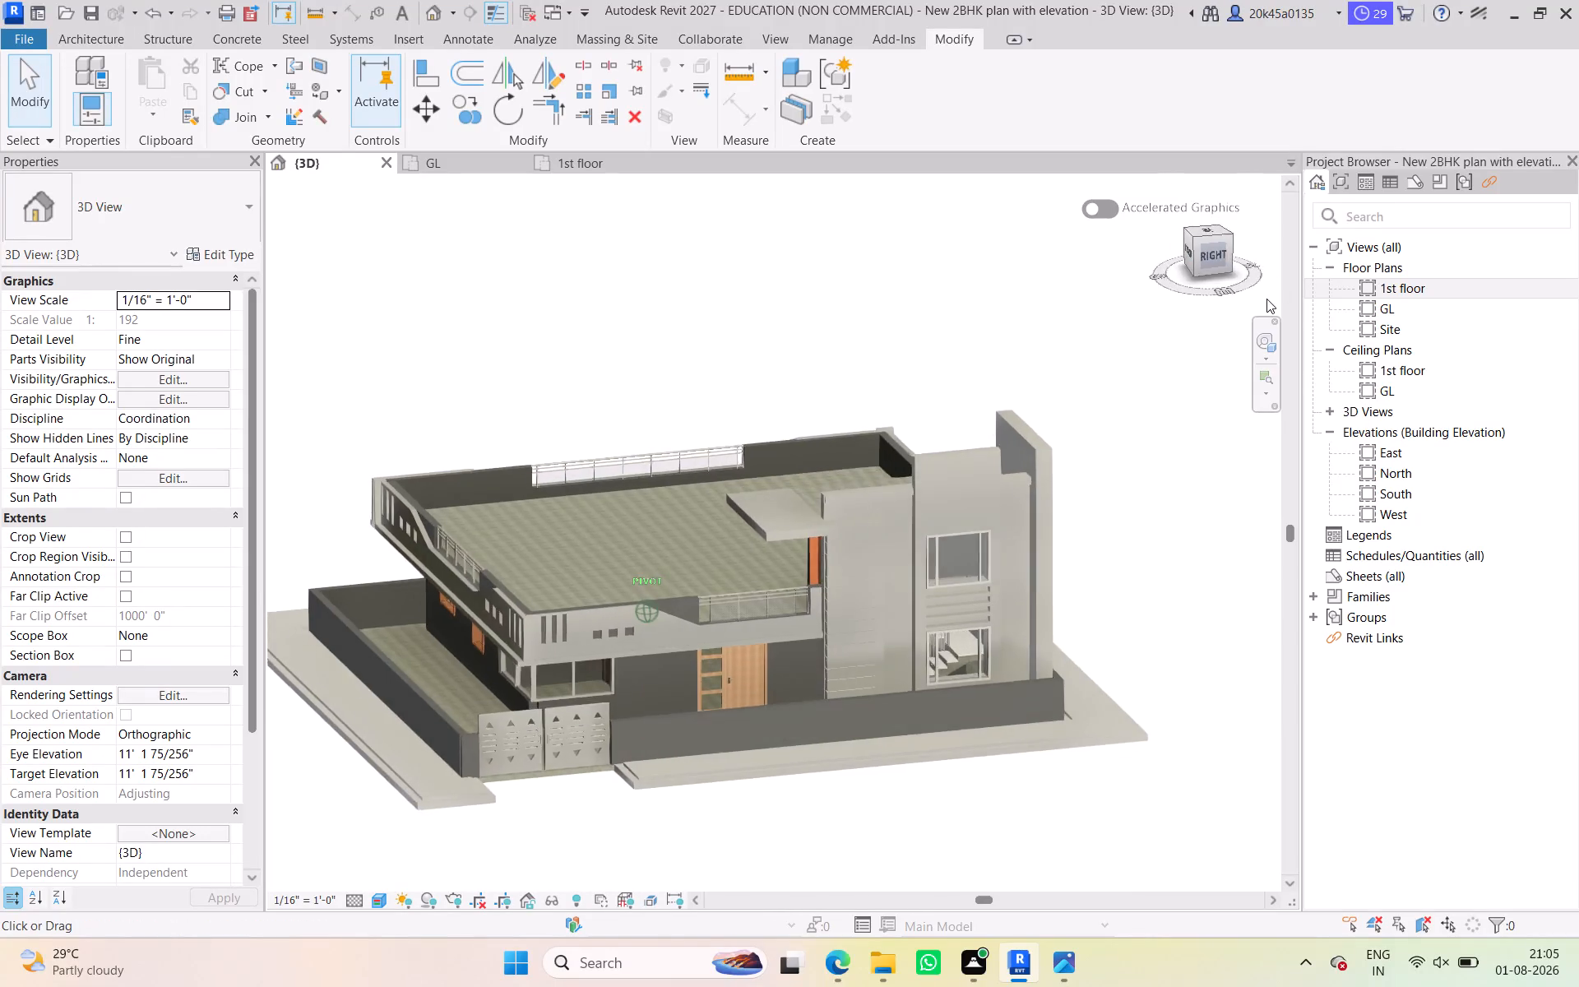
pyautogui.moveTo(1266, 299); pyautogui.dragTo(1275, 293)
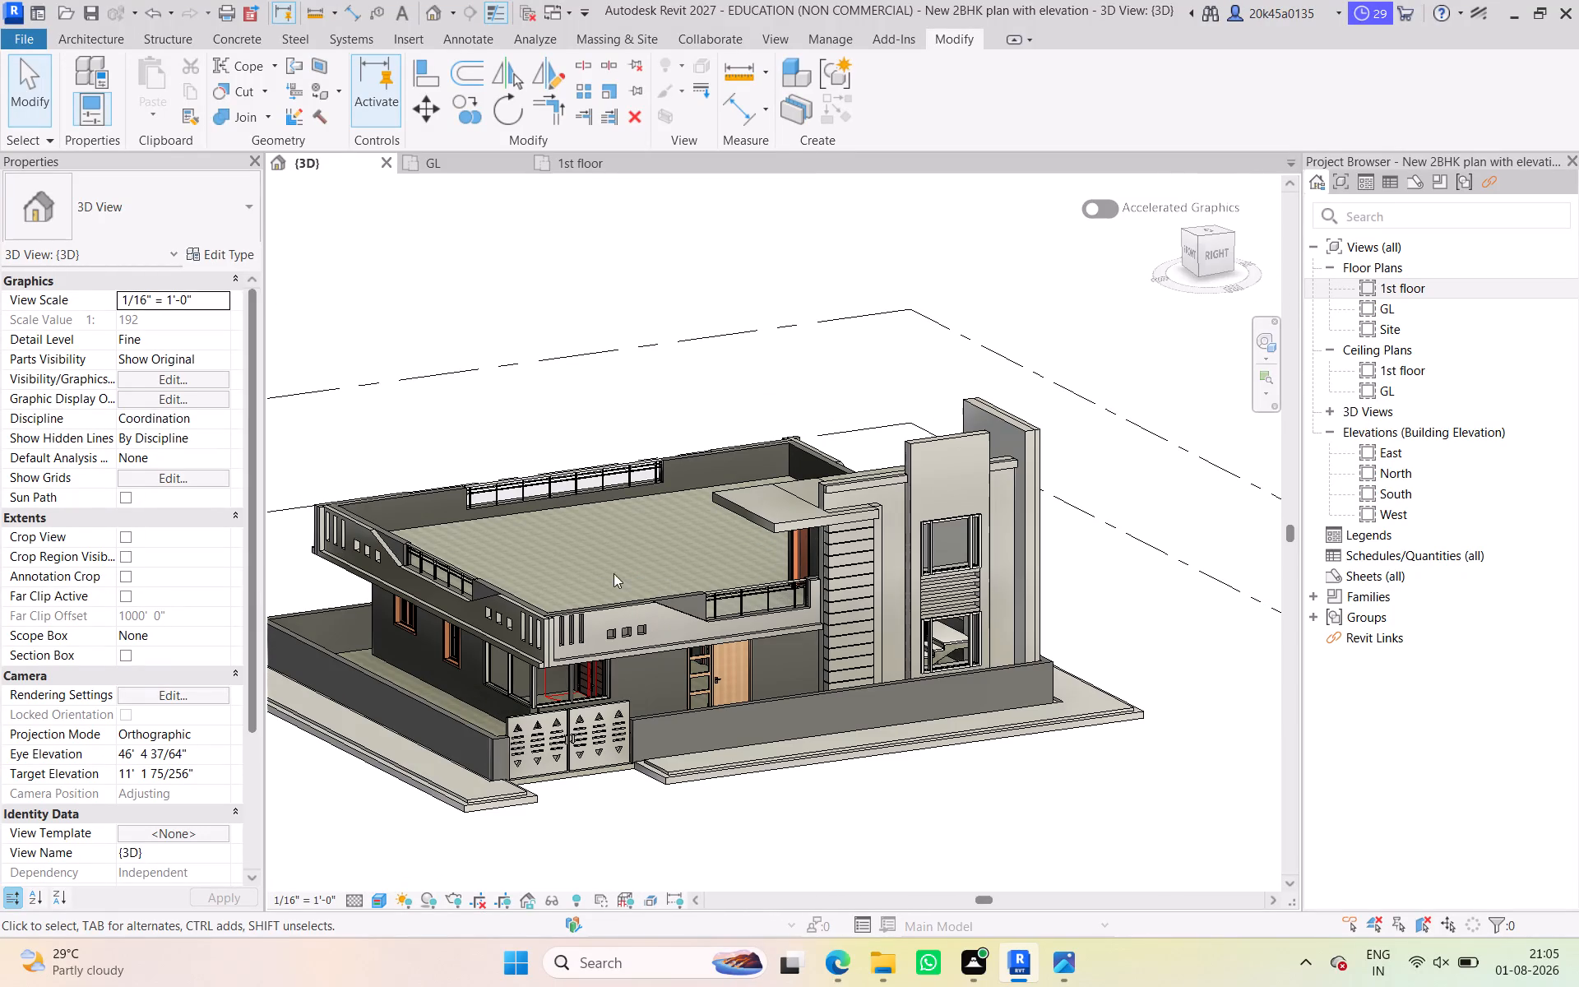
pyautogui.scroll(-3, 585, 570)
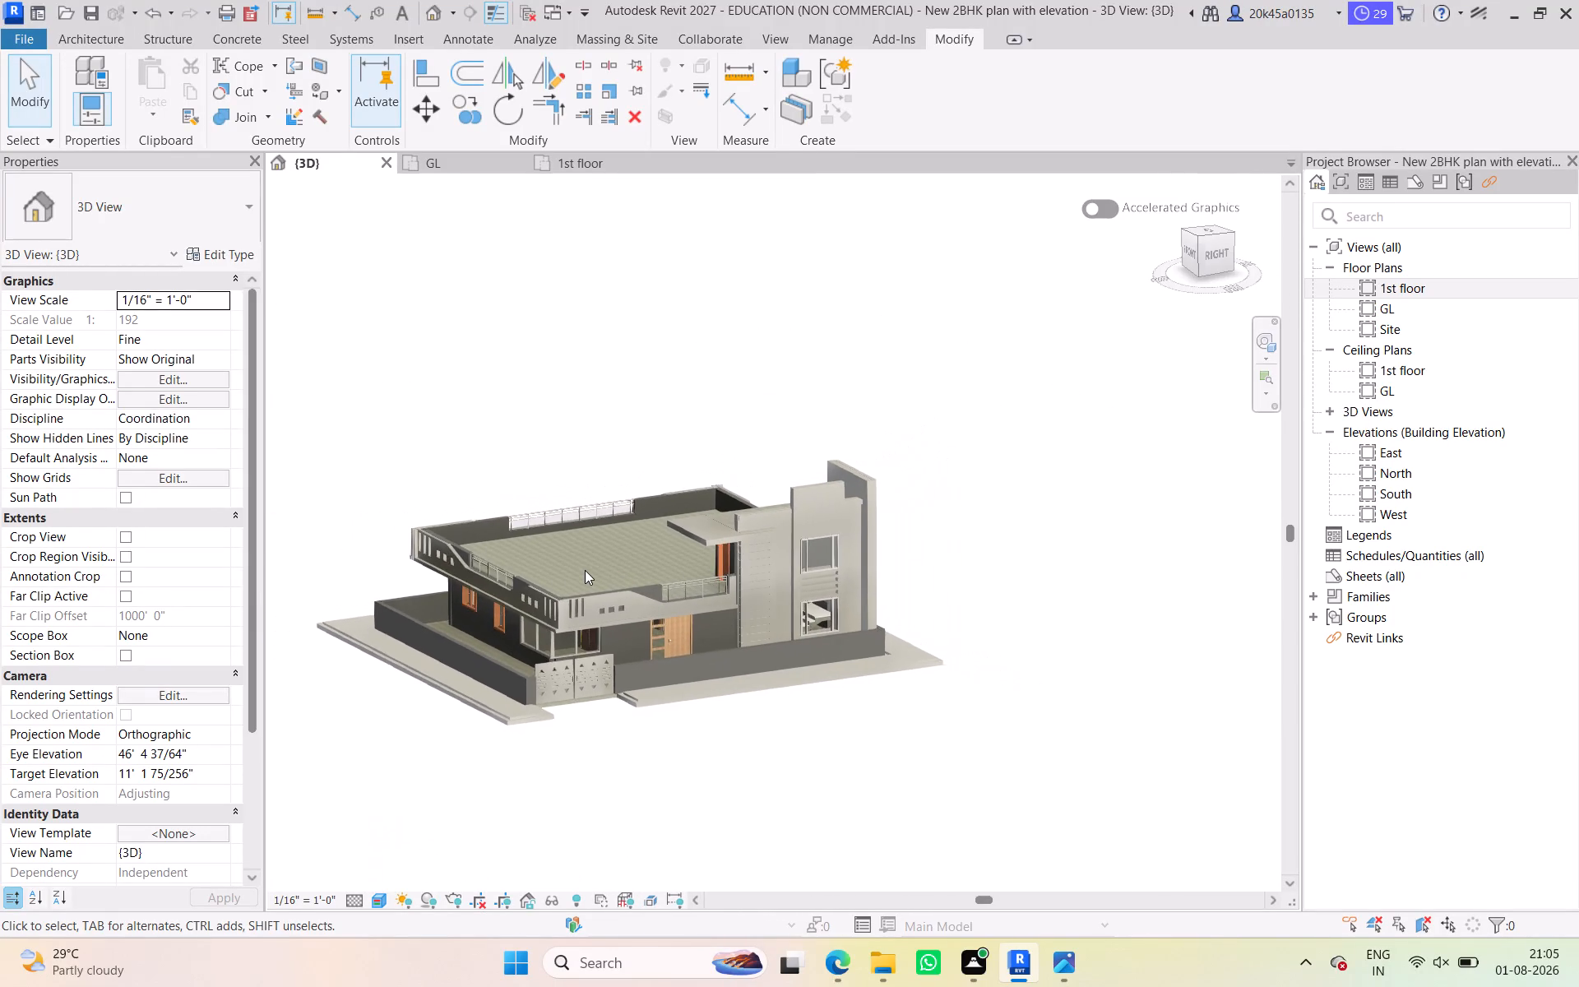
pyautogui.scroll(-1, 345, 596)
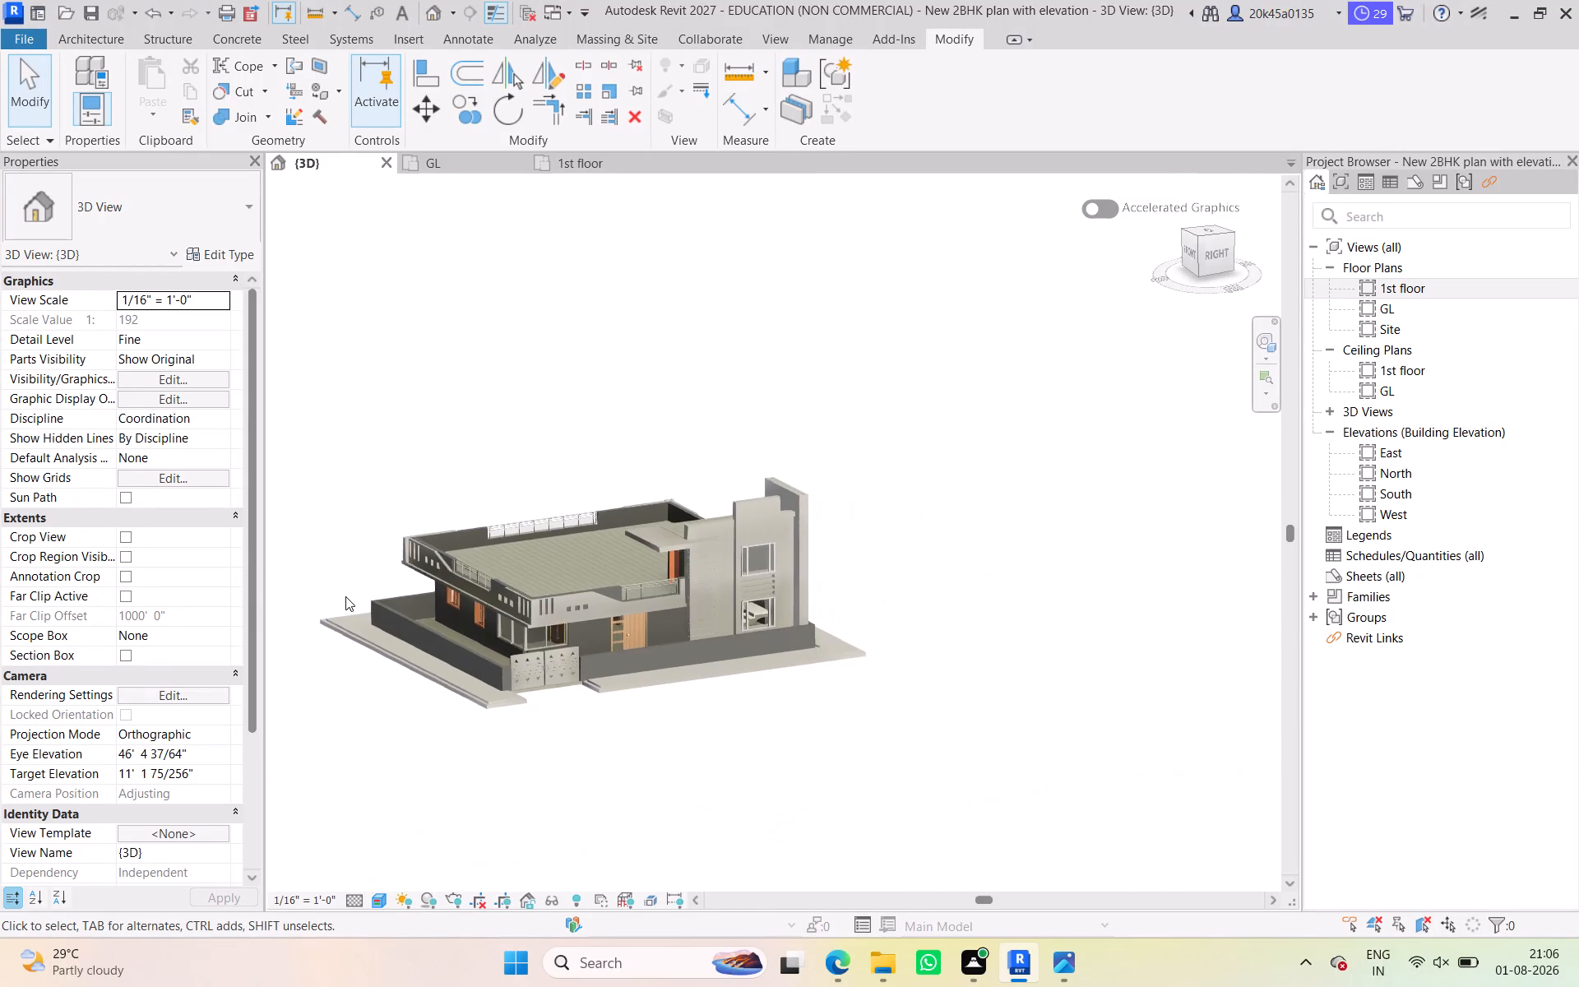
pyautogui.scroll(-1, 345, 596)
pyautogui.scroll(1, 345, 596)
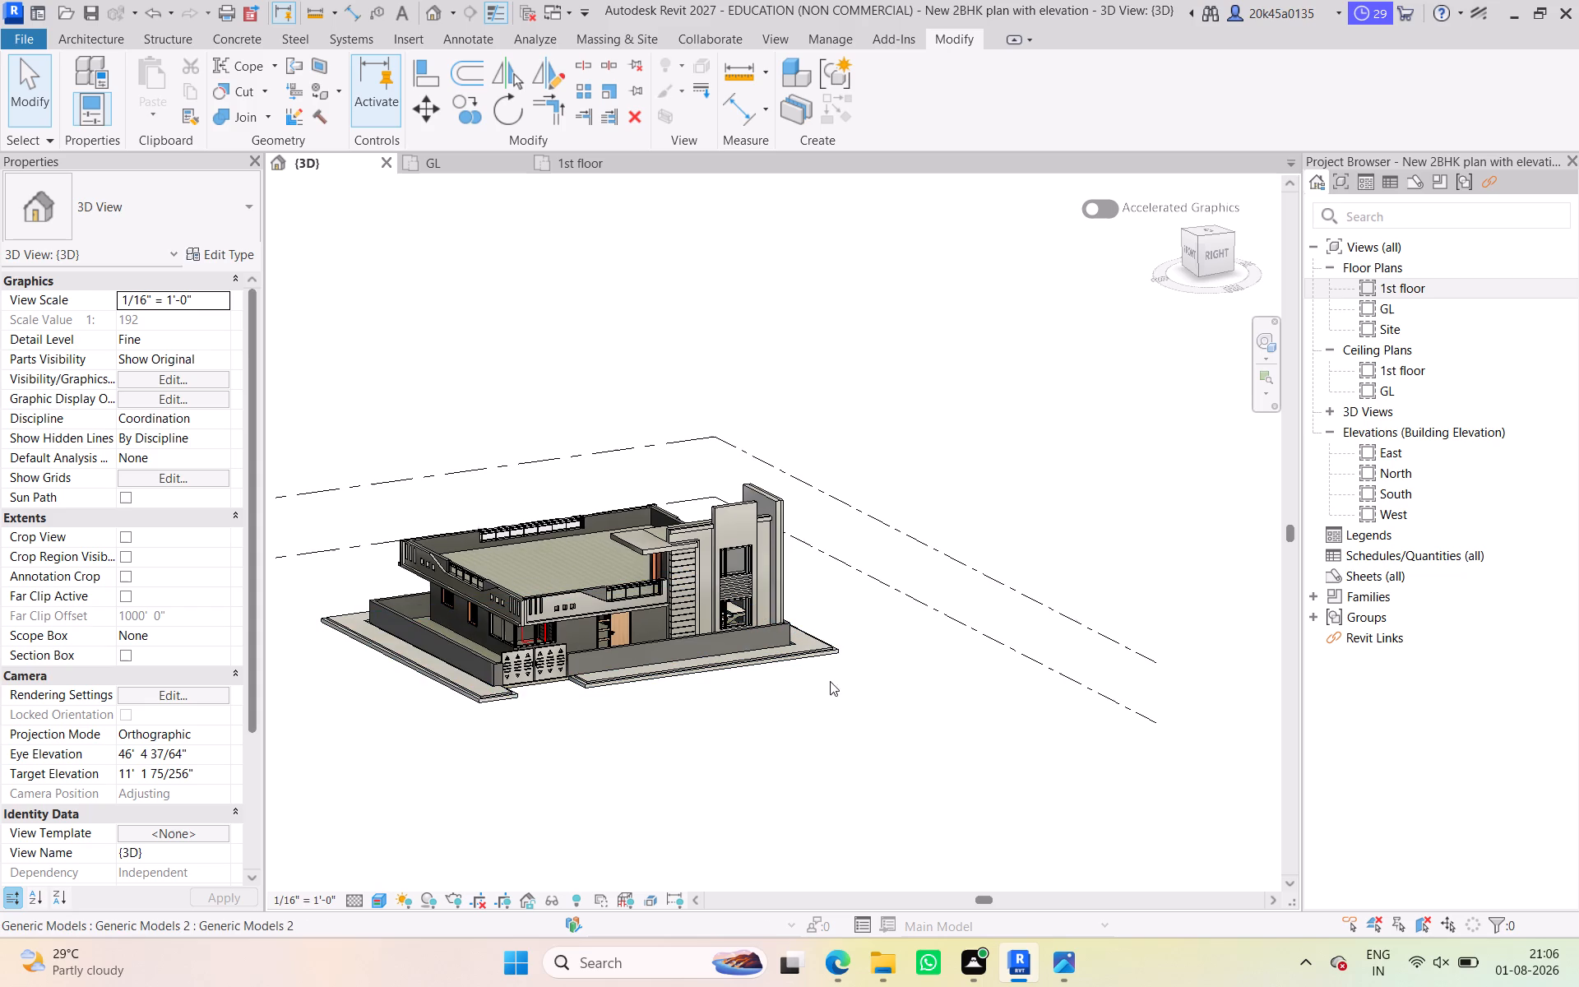
pyautogui.scroll(-4, 982, 719)
pyautogui.scroll(1, 683, 768)
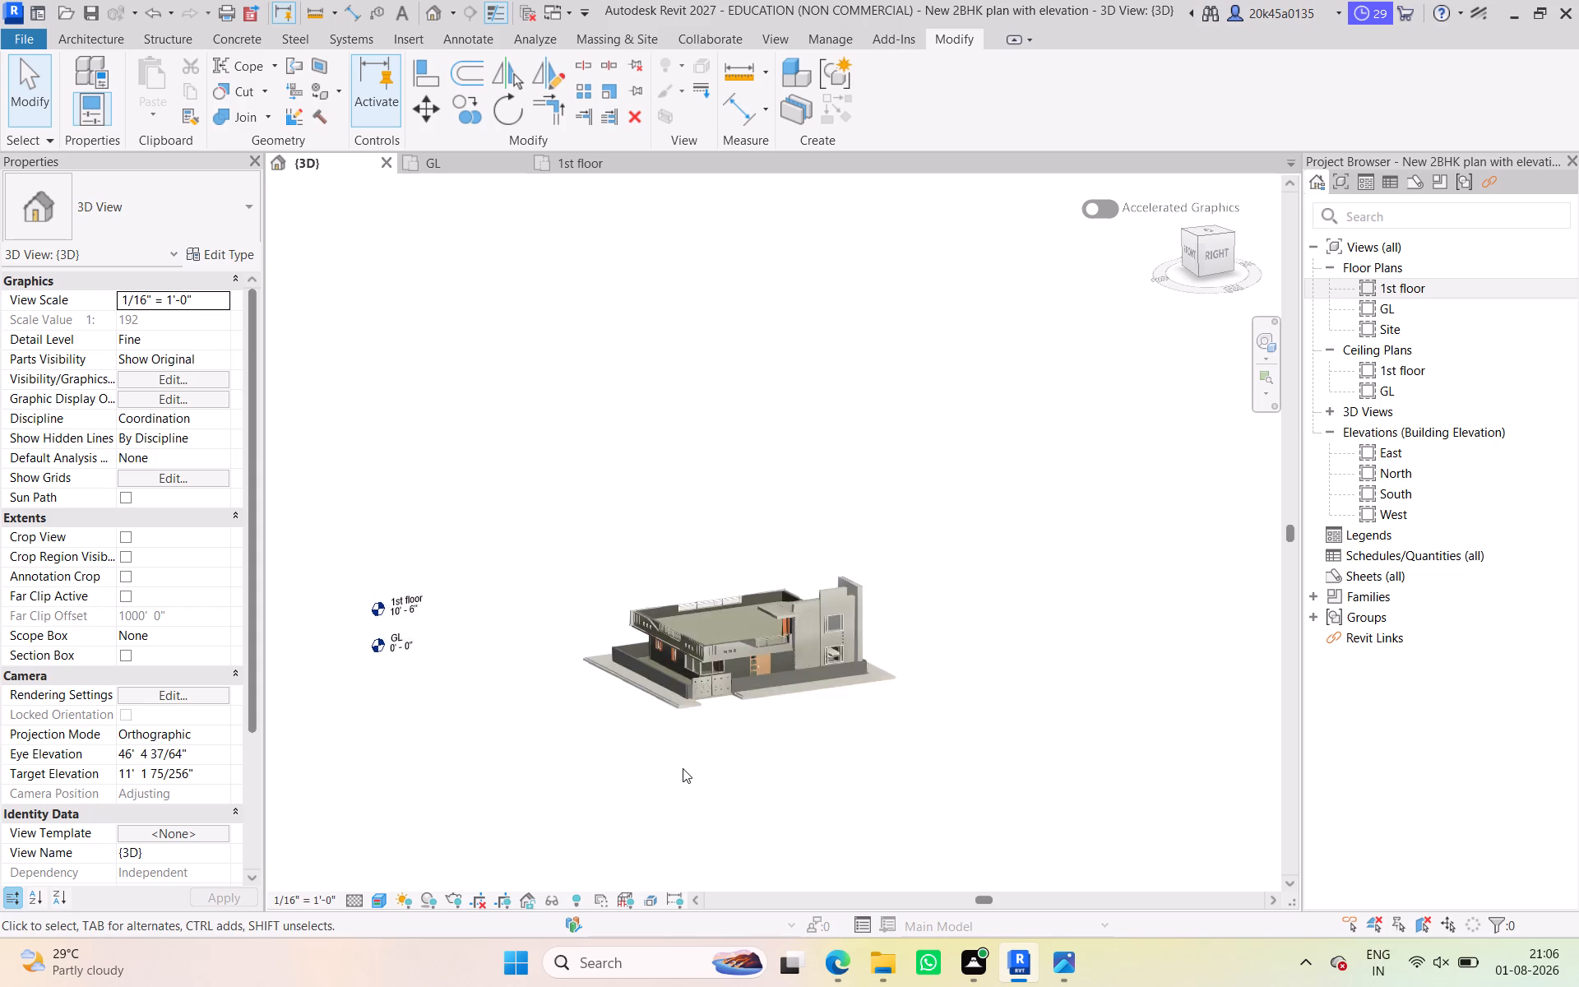
pyautogui.scroll(4, 683, 768)
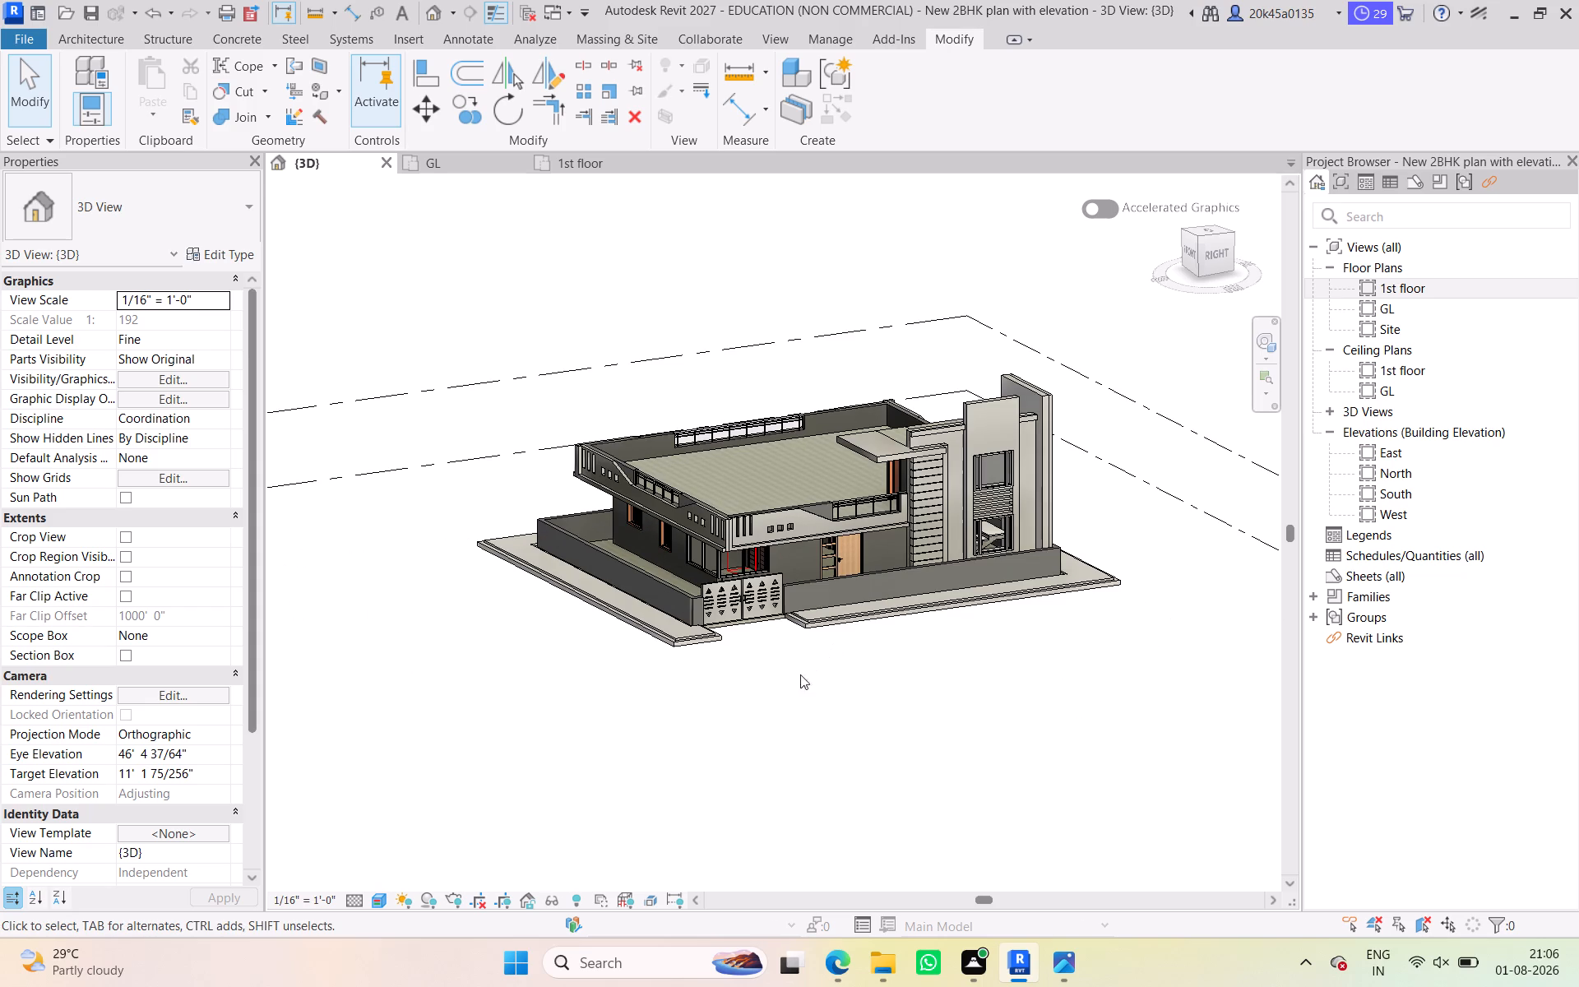
pyautogui.scroll(1, 734, 708)
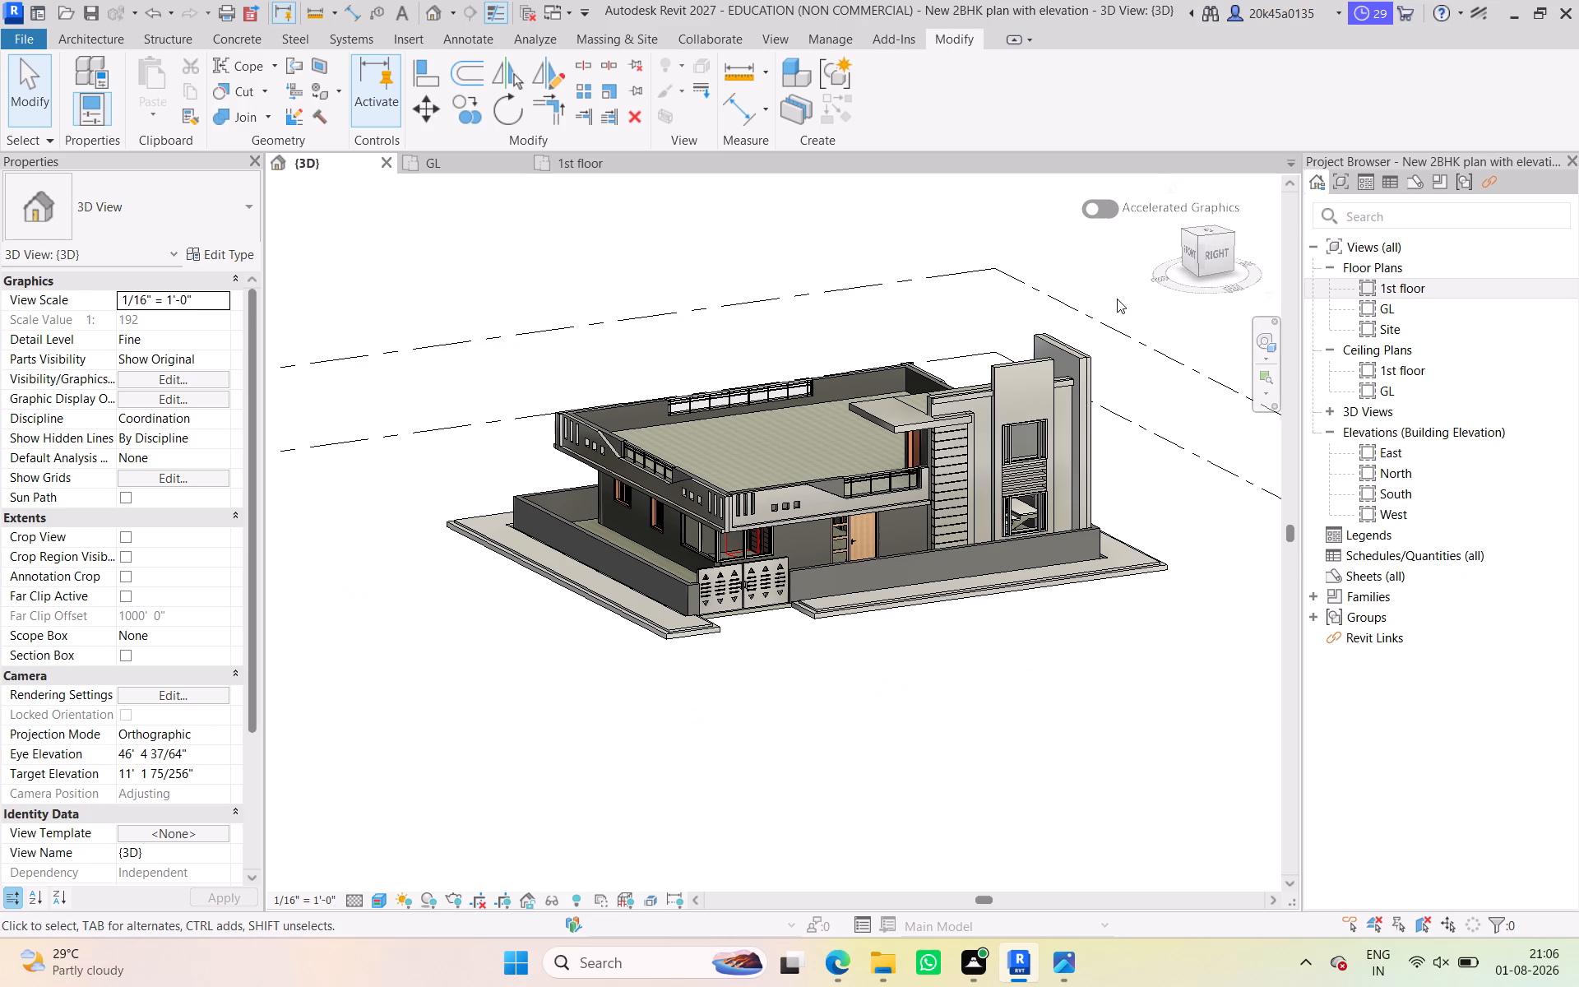
pyautogui.click(1198, 258)
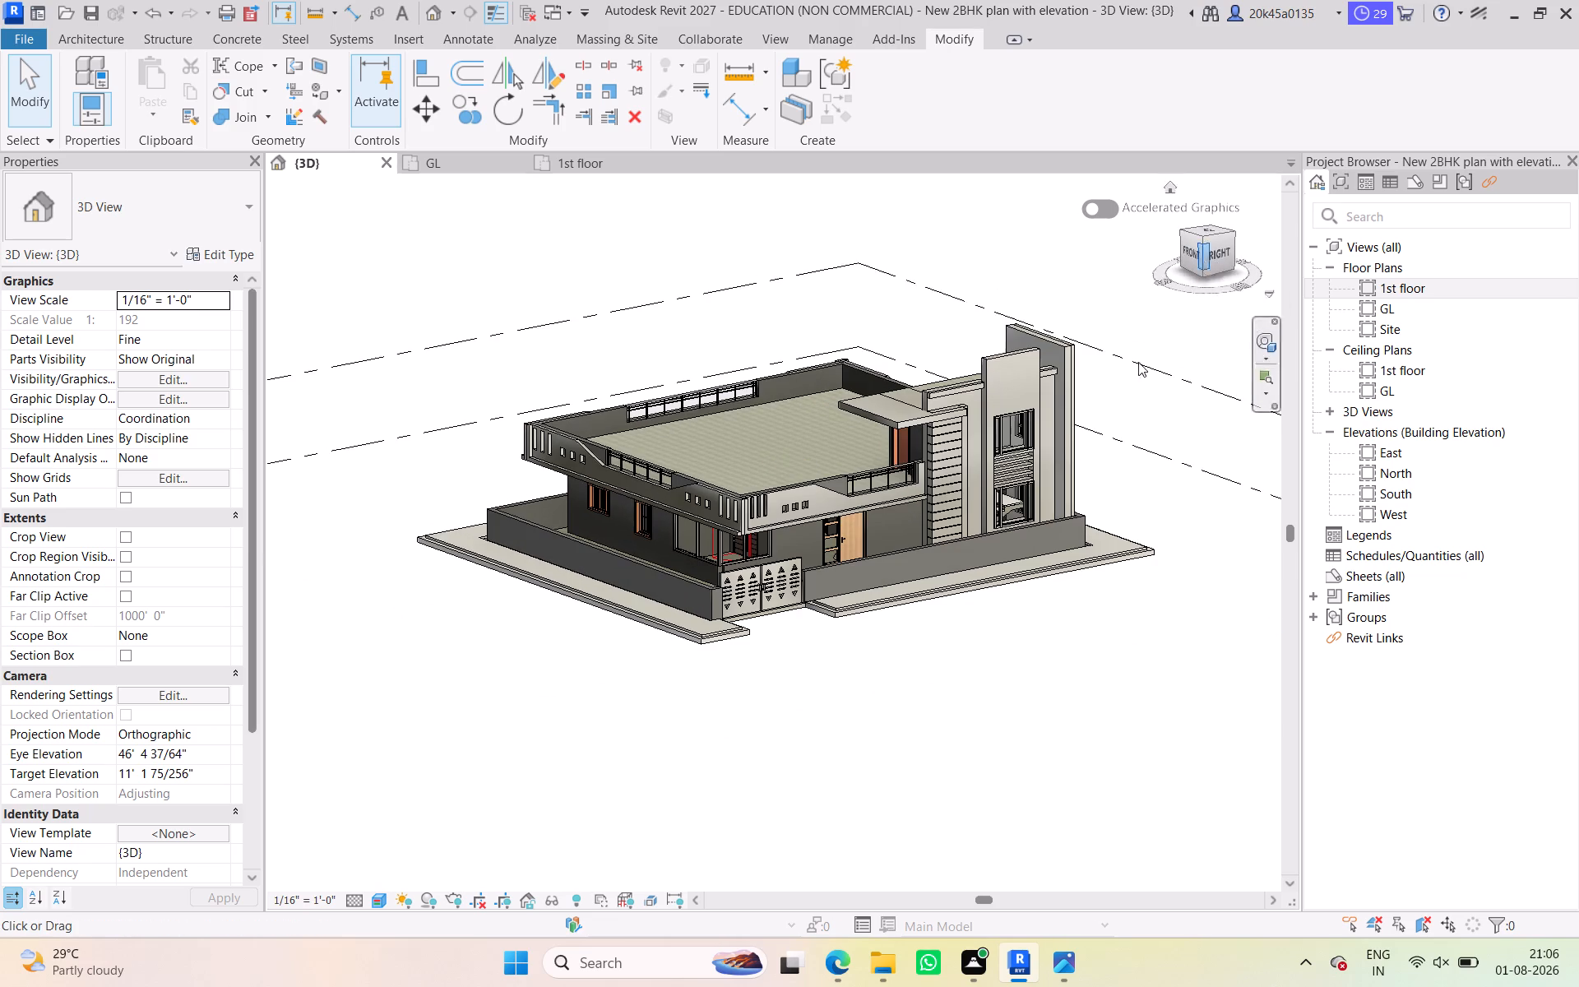
pyautogui.scroll(2, 921, 480)
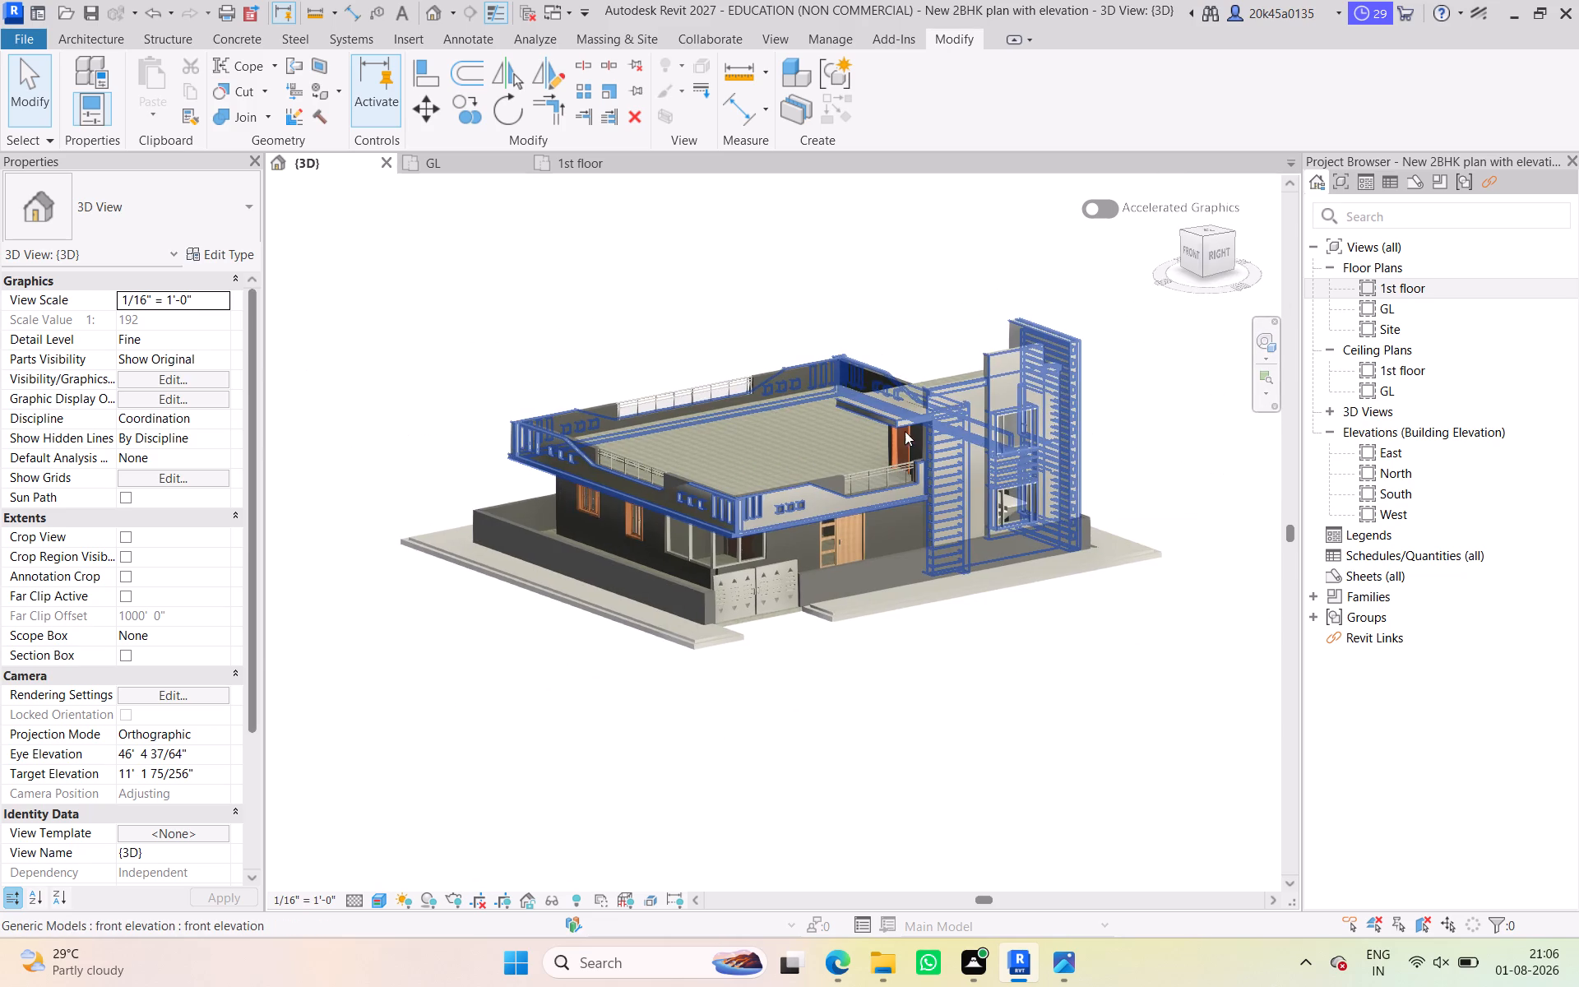
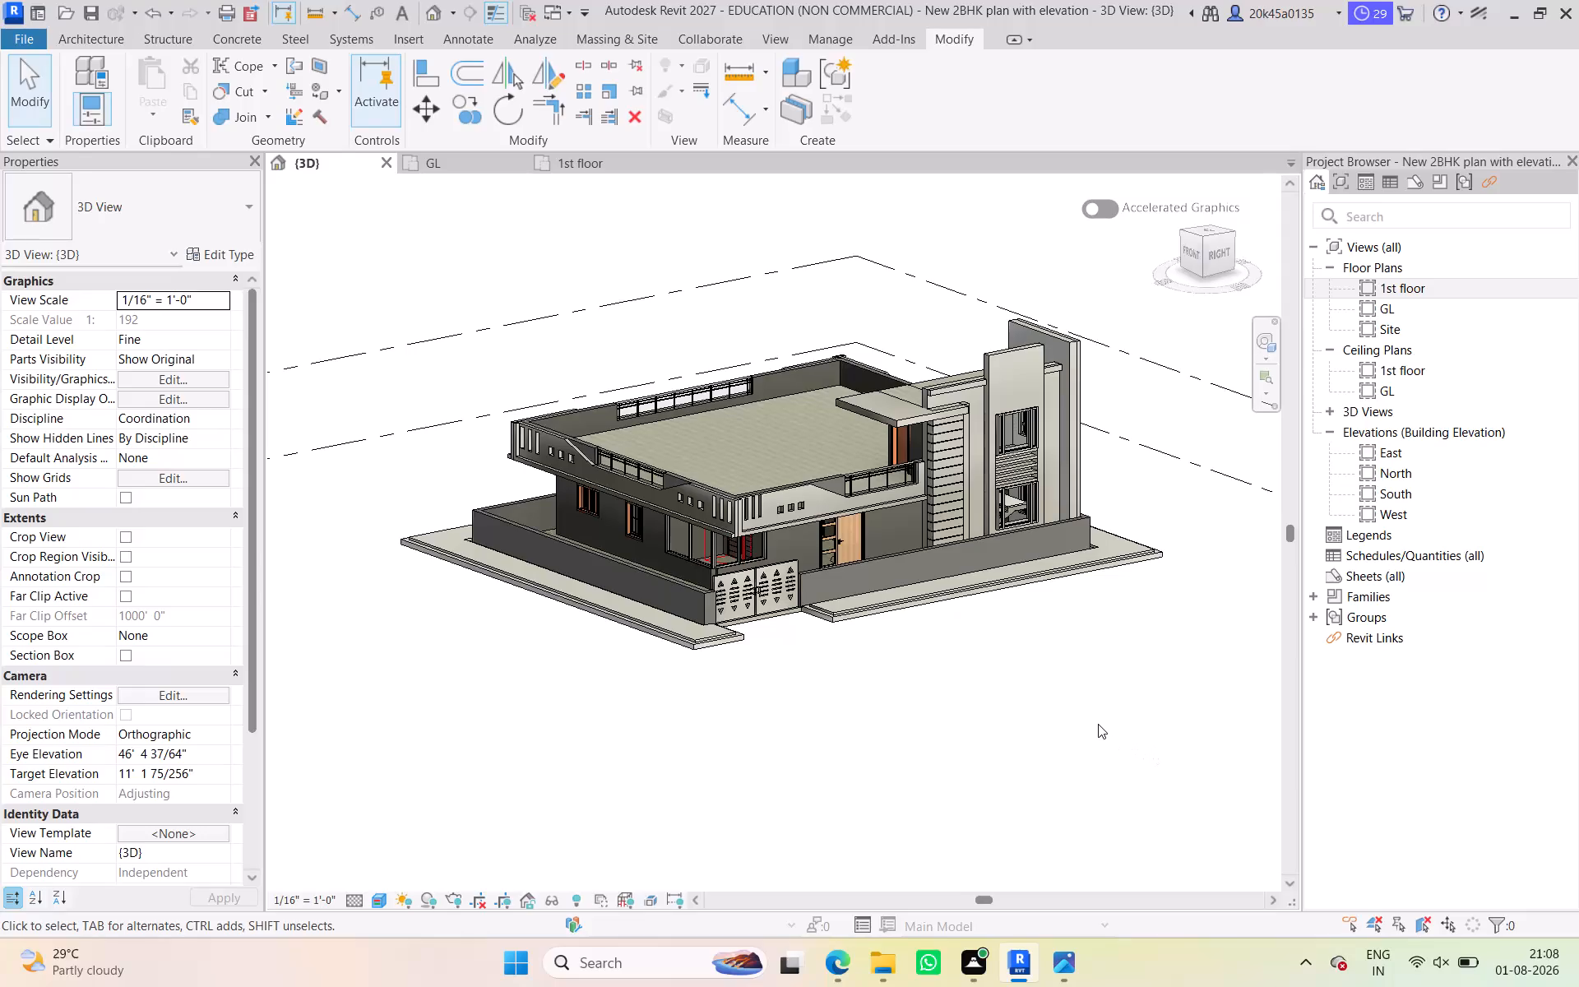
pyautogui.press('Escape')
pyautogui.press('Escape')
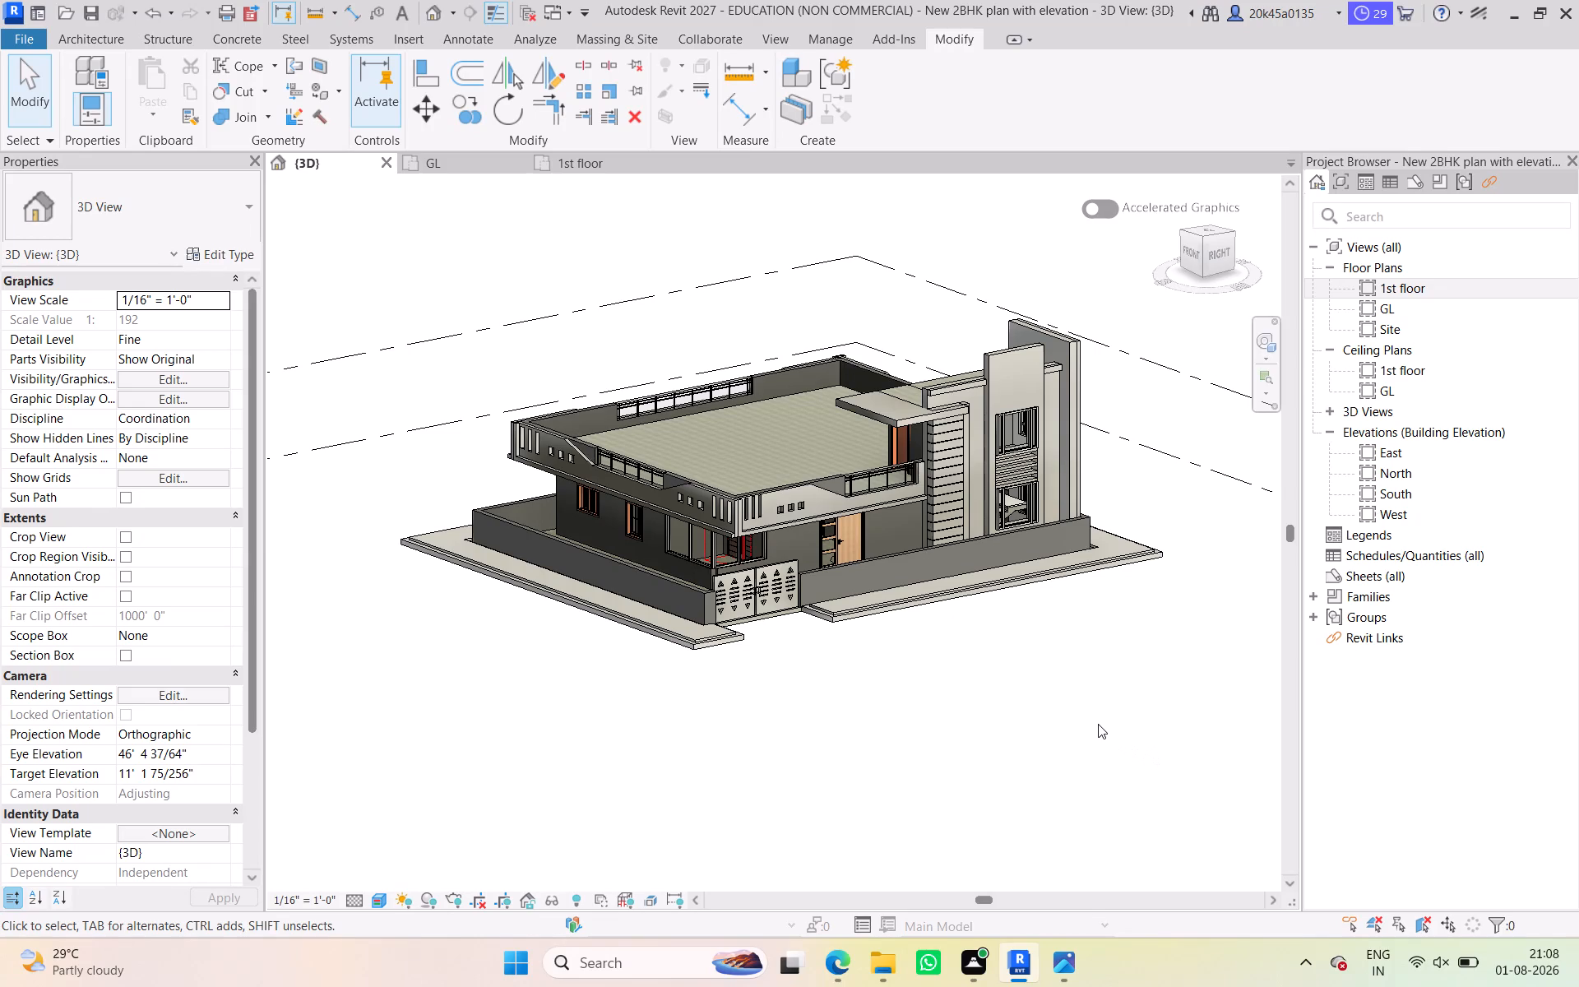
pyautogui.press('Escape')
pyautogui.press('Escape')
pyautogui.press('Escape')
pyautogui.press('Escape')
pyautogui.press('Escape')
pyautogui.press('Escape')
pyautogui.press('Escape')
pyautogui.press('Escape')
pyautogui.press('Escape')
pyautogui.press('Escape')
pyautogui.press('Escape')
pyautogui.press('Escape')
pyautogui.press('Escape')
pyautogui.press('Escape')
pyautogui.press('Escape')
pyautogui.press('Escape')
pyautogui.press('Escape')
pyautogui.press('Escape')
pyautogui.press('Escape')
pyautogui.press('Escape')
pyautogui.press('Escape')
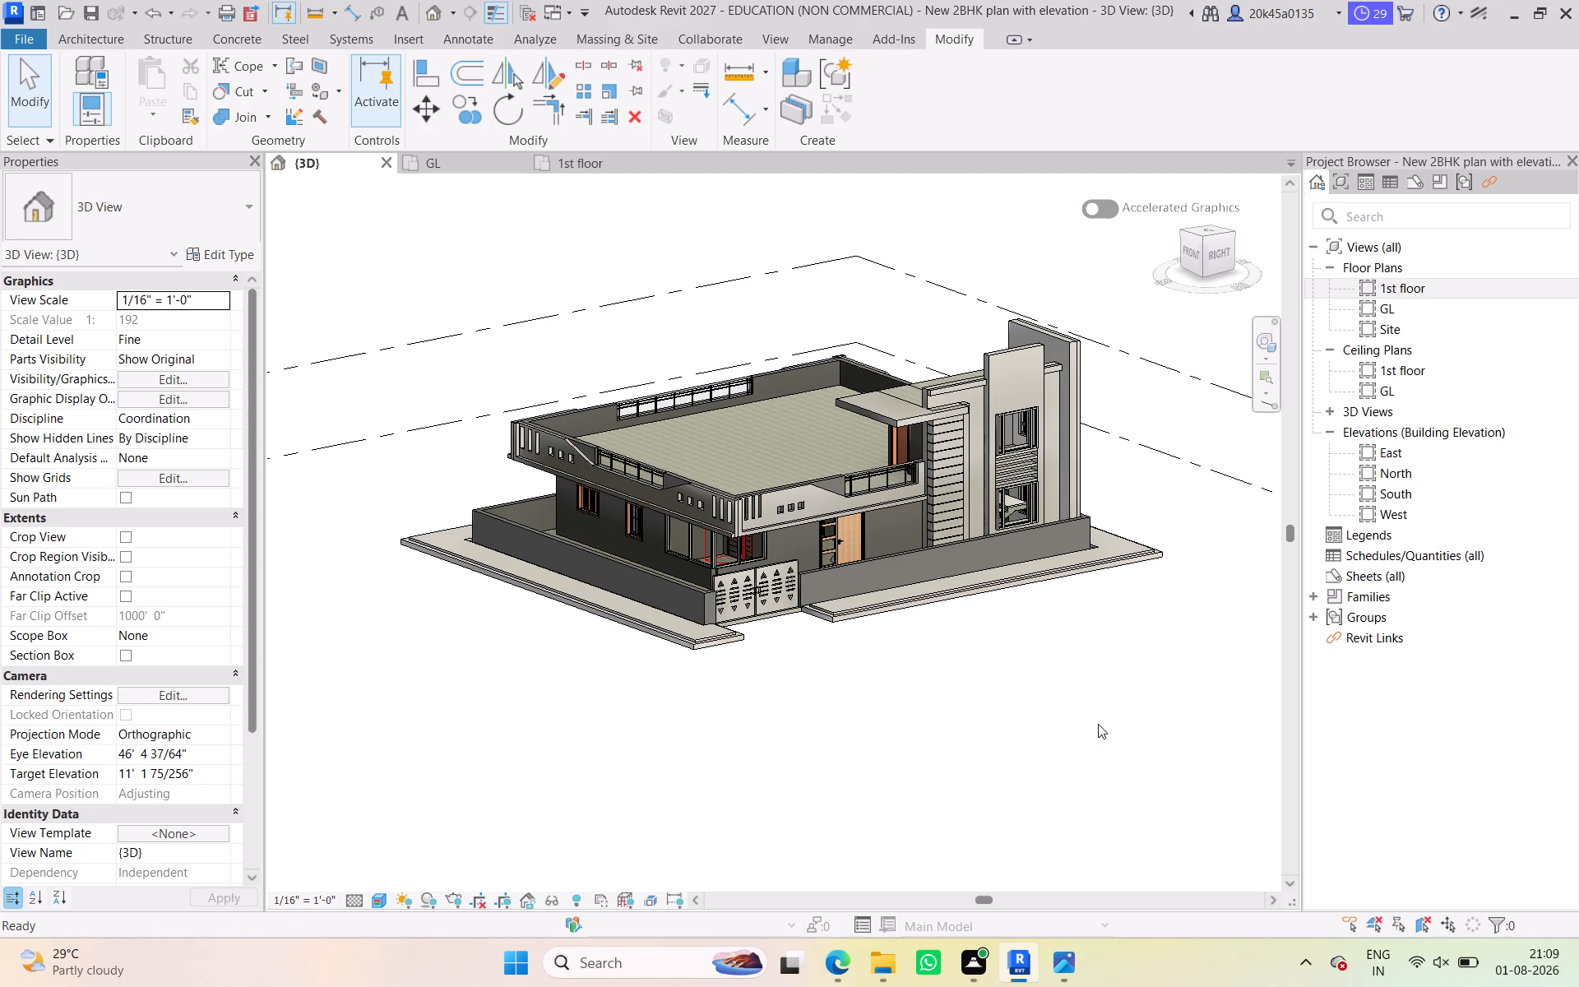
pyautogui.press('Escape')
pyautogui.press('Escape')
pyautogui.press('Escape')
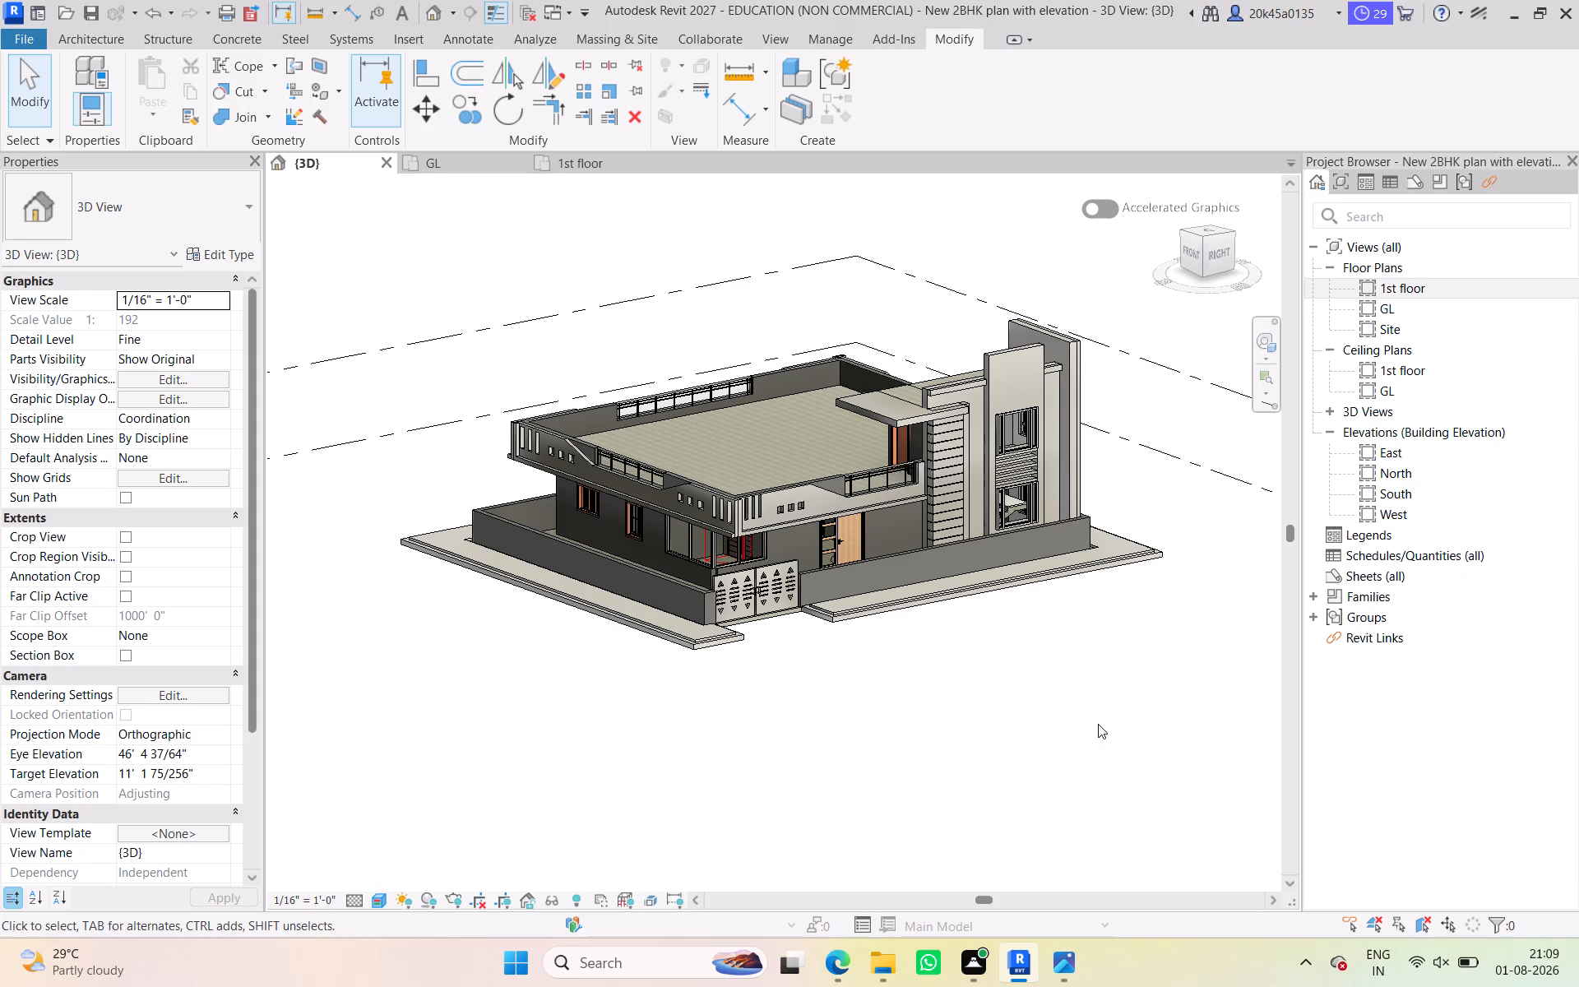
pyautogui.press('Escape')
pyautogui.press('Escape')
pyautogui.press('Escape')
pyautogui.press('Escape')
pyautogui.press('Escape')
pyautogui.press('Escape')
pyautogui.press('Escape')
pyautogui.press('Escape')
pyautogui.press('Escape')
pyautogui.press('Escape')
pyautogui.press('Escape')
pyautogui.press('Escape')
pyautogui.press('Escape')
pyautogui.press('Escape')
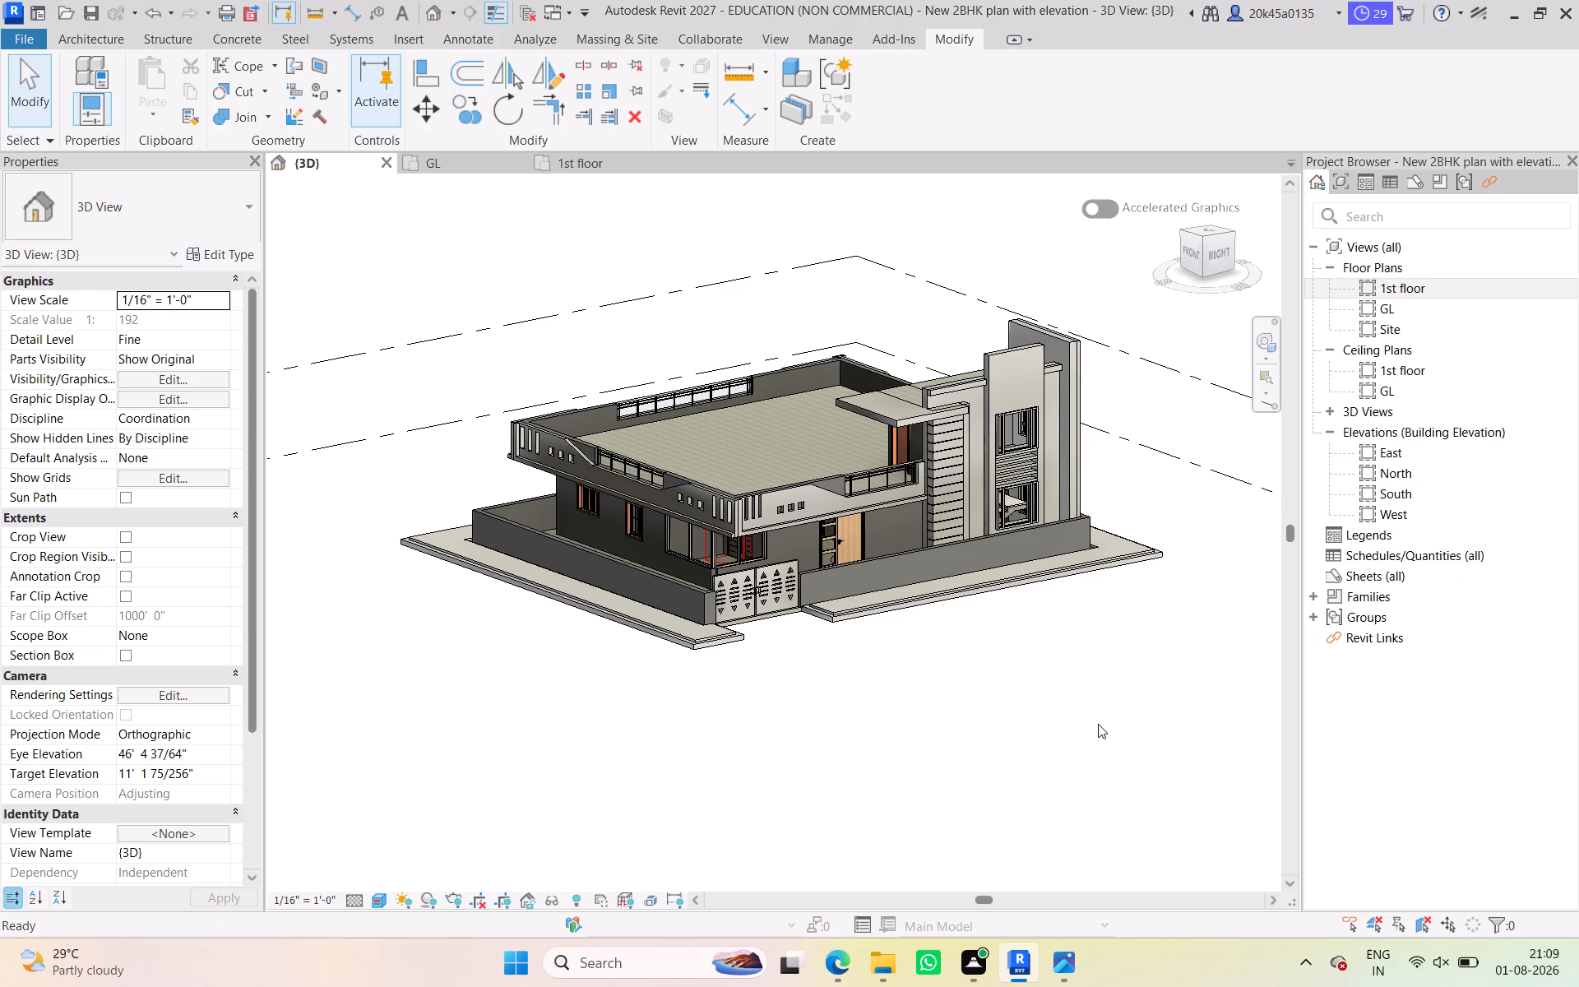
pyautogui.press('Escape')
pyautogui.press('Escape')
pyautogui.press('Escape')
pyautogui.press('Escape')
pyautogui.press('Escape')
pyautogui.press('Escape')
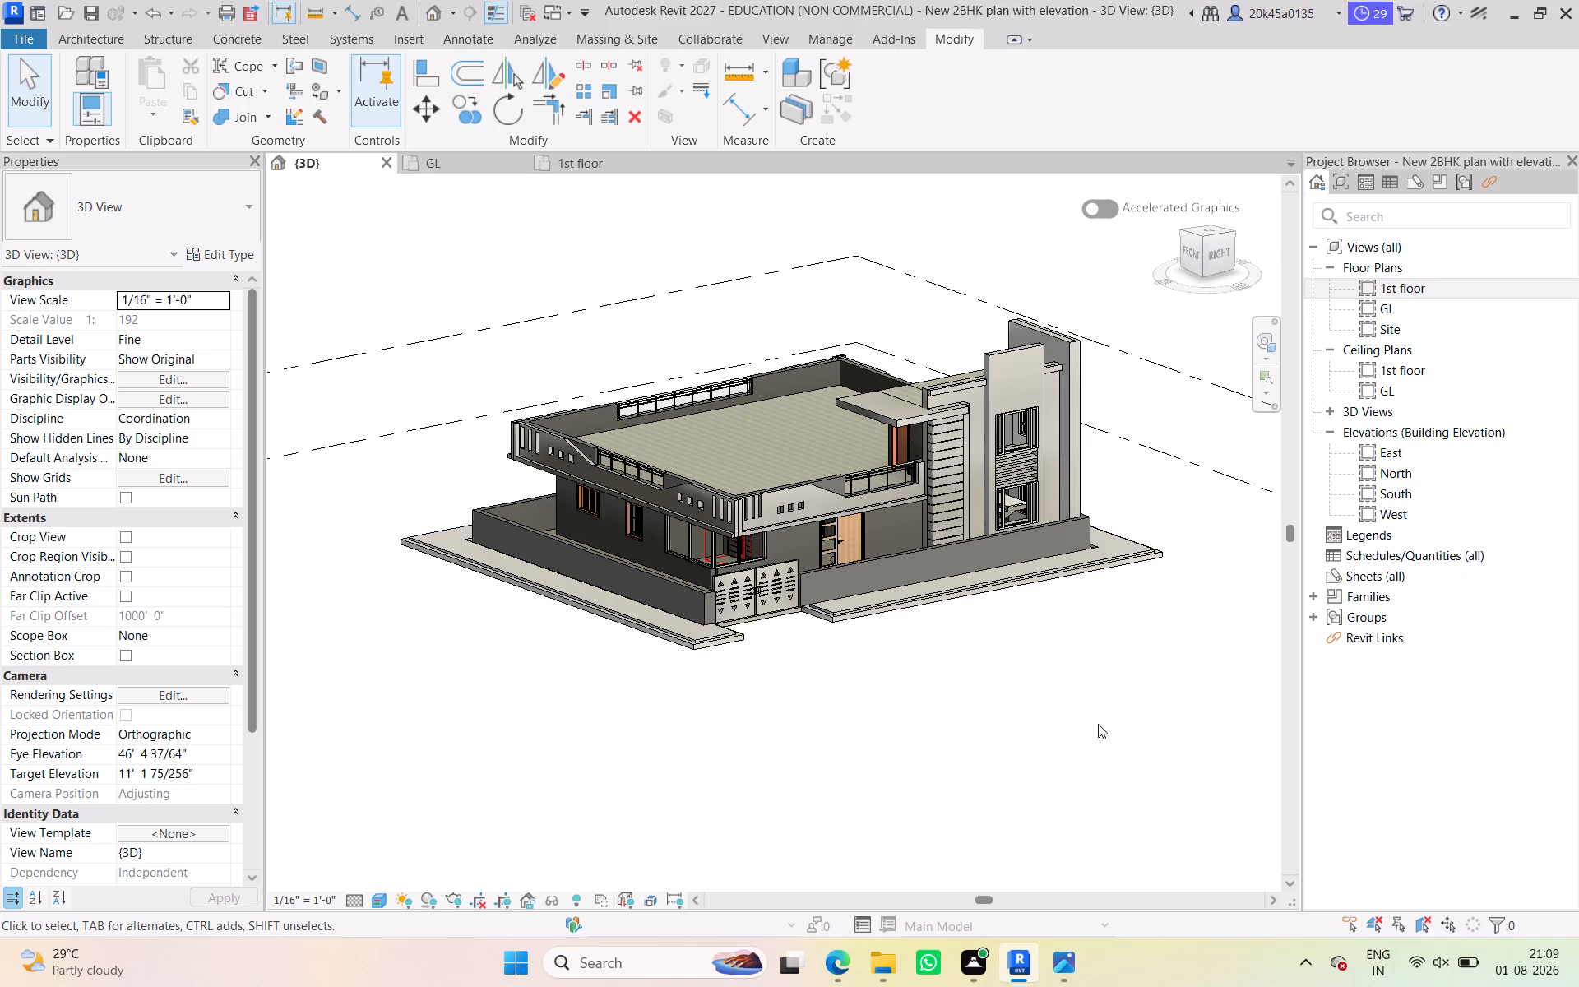
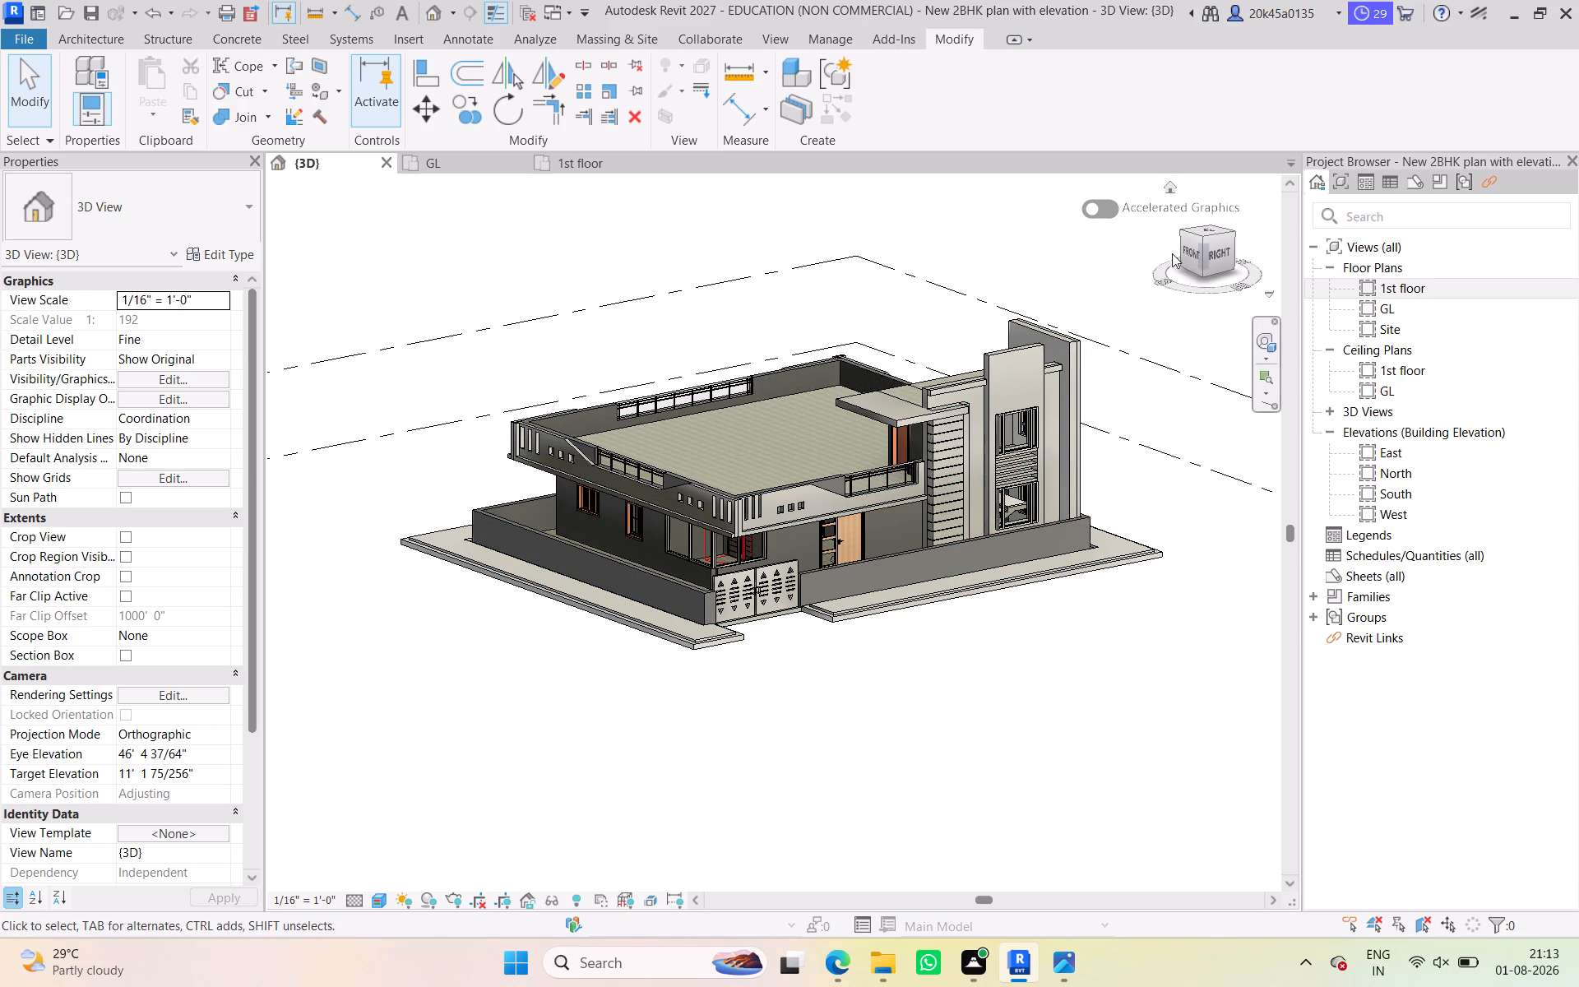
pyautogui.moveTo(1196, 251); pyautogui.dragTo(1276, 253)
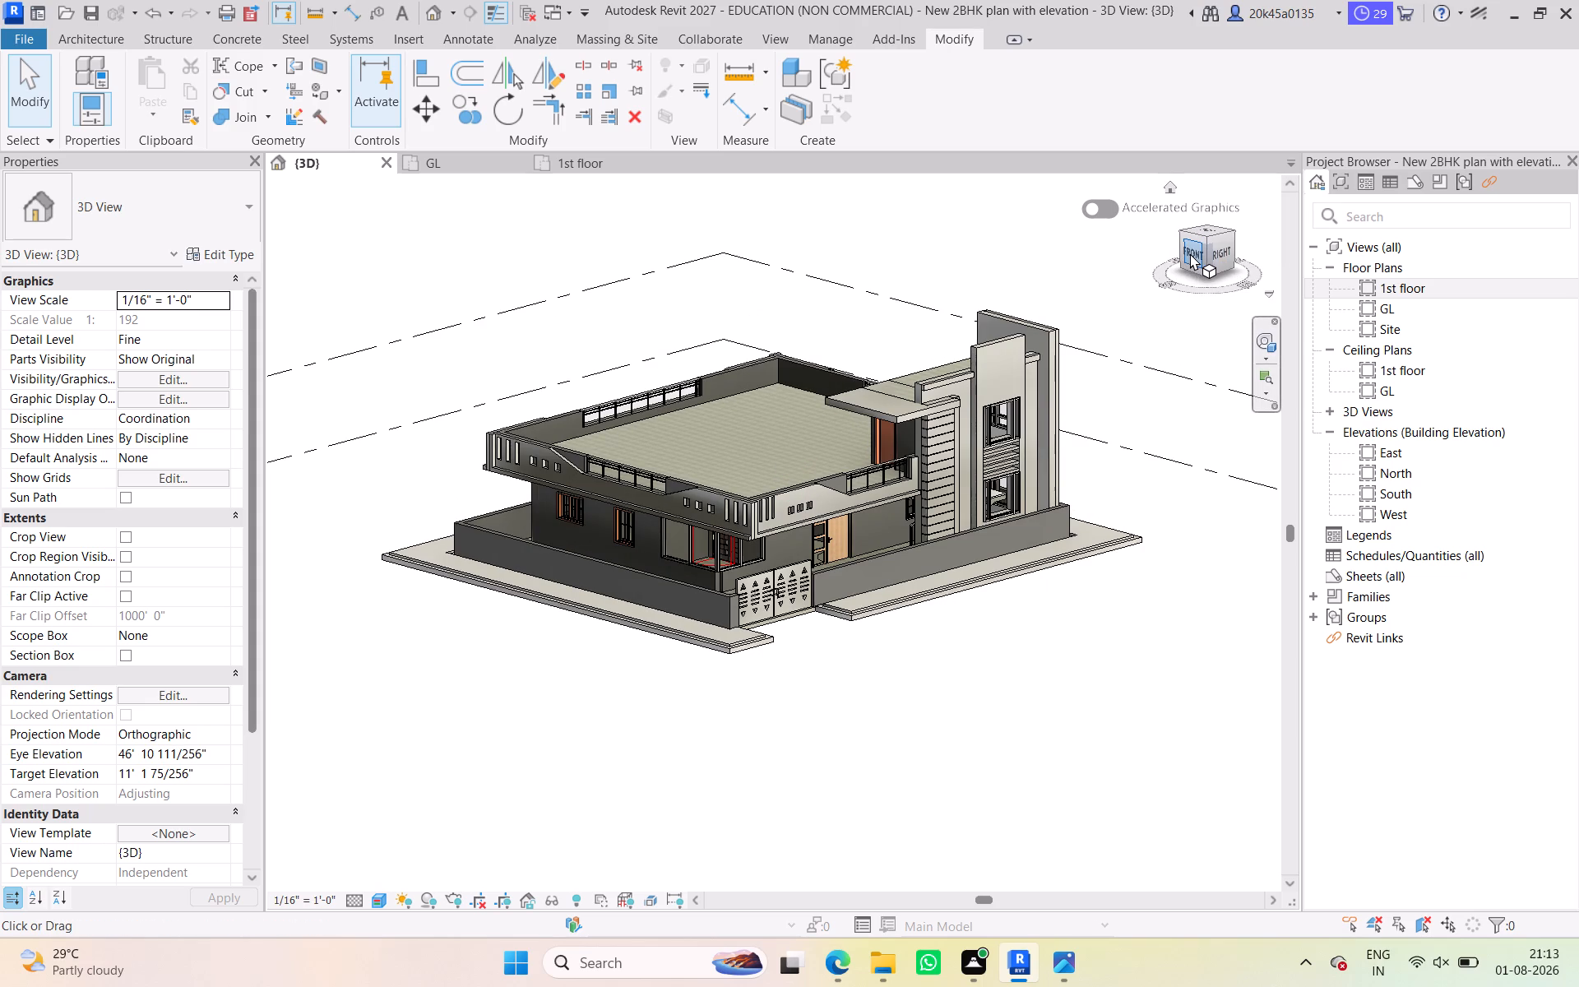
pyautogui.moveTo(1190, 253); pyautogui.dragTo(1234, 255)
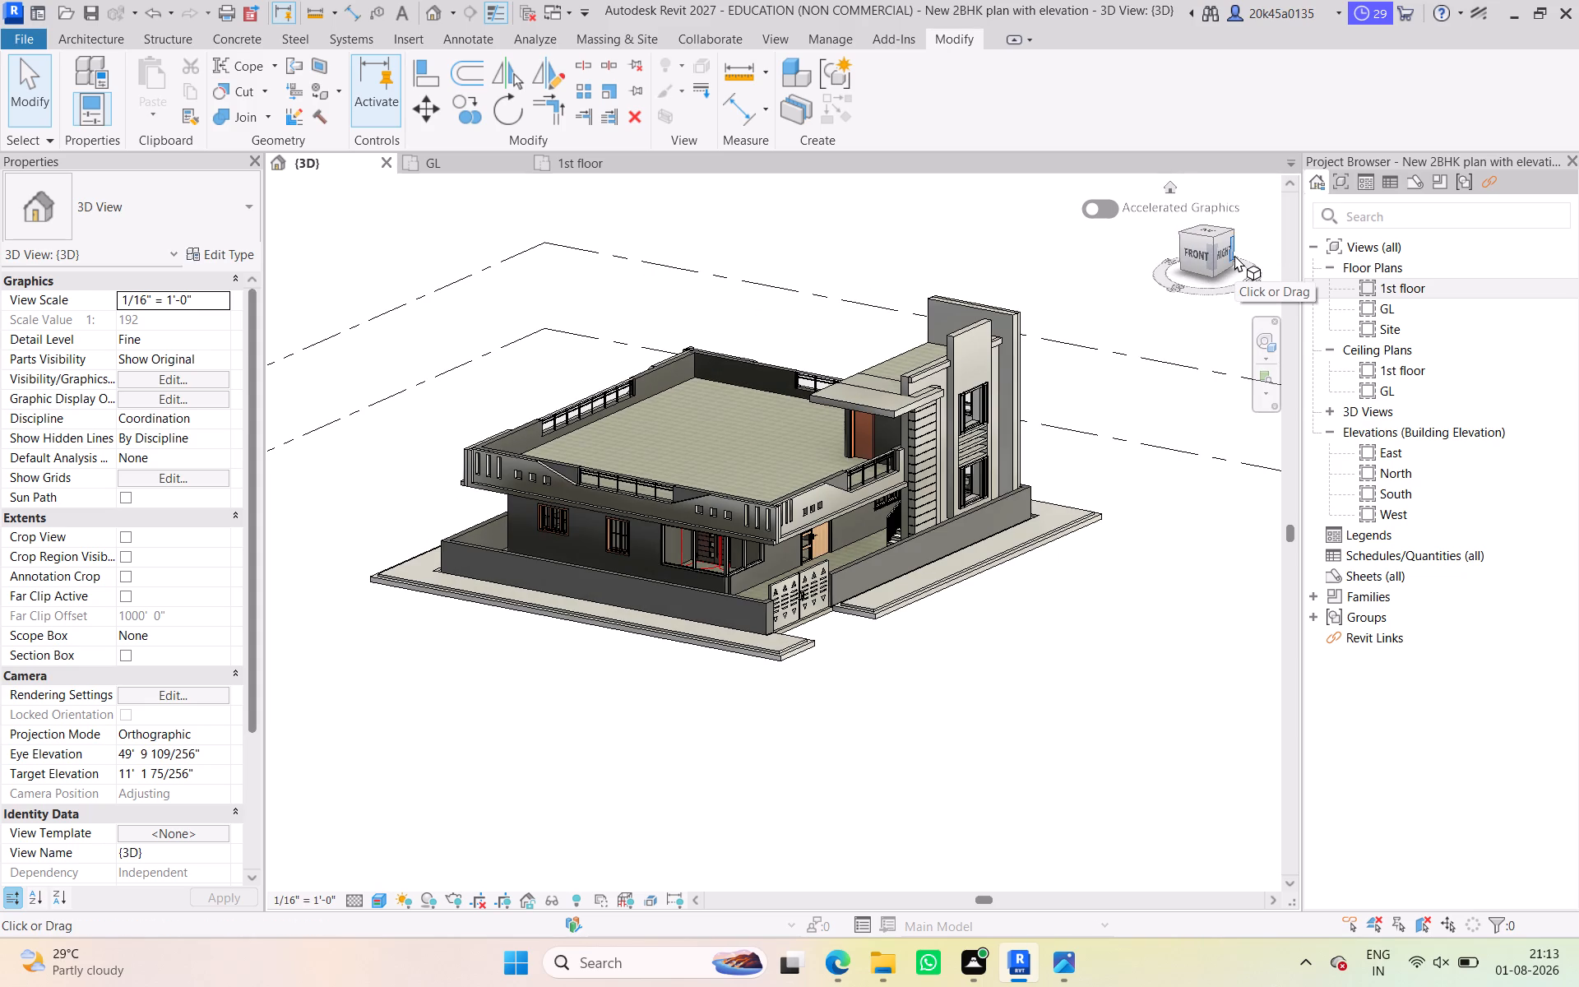
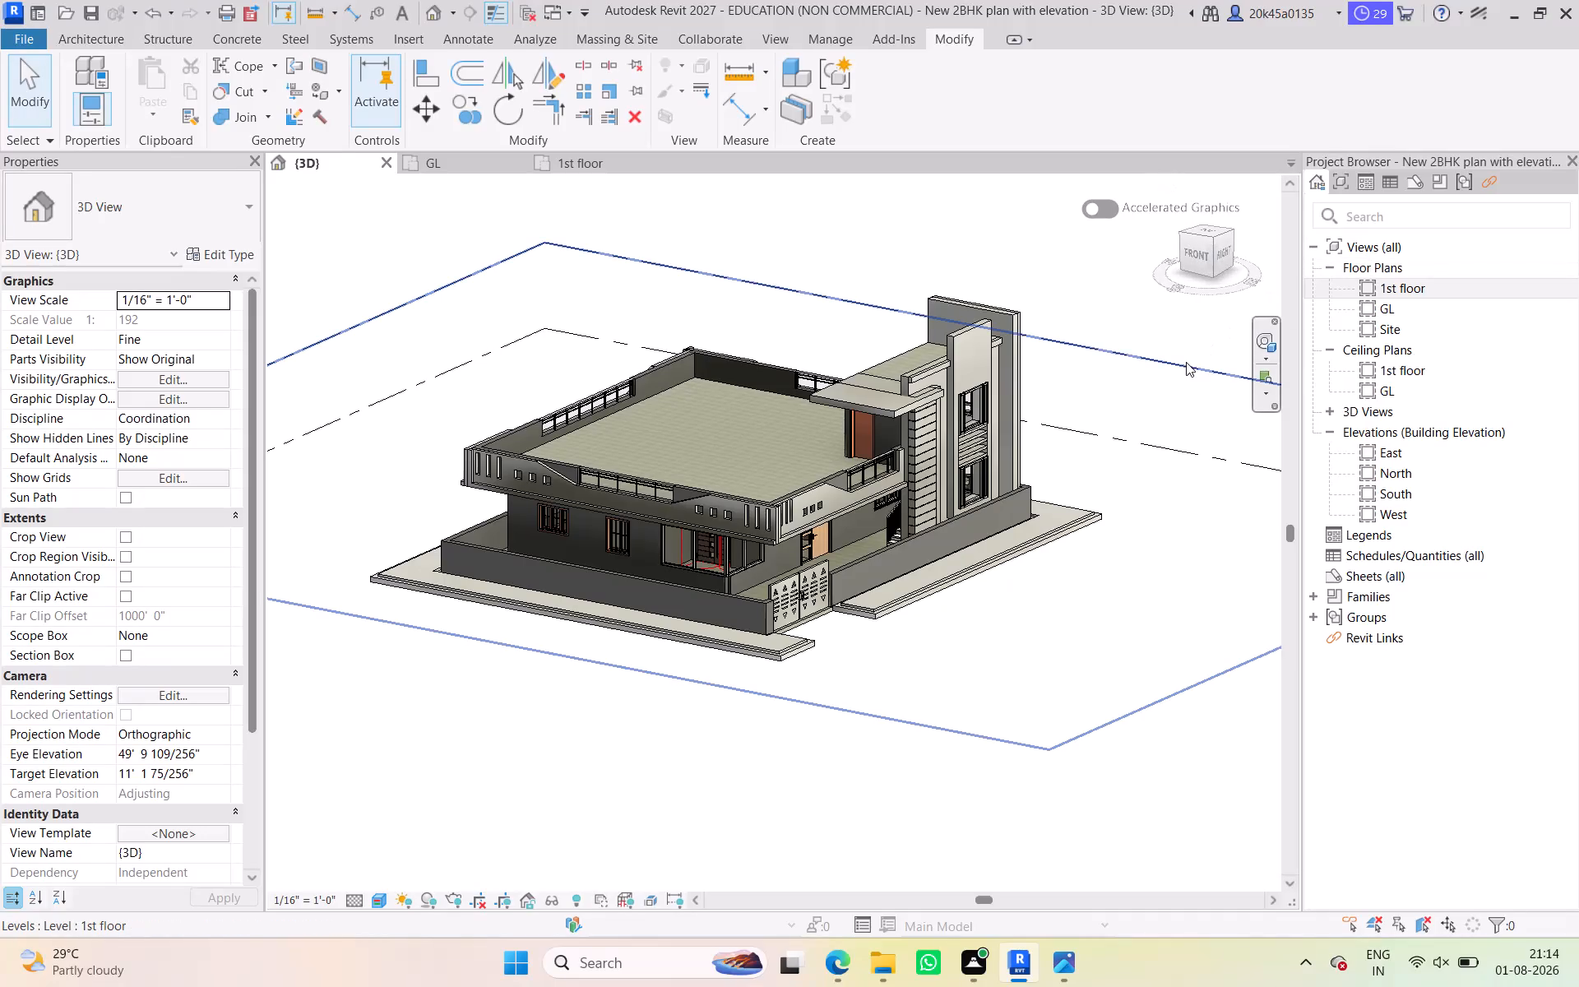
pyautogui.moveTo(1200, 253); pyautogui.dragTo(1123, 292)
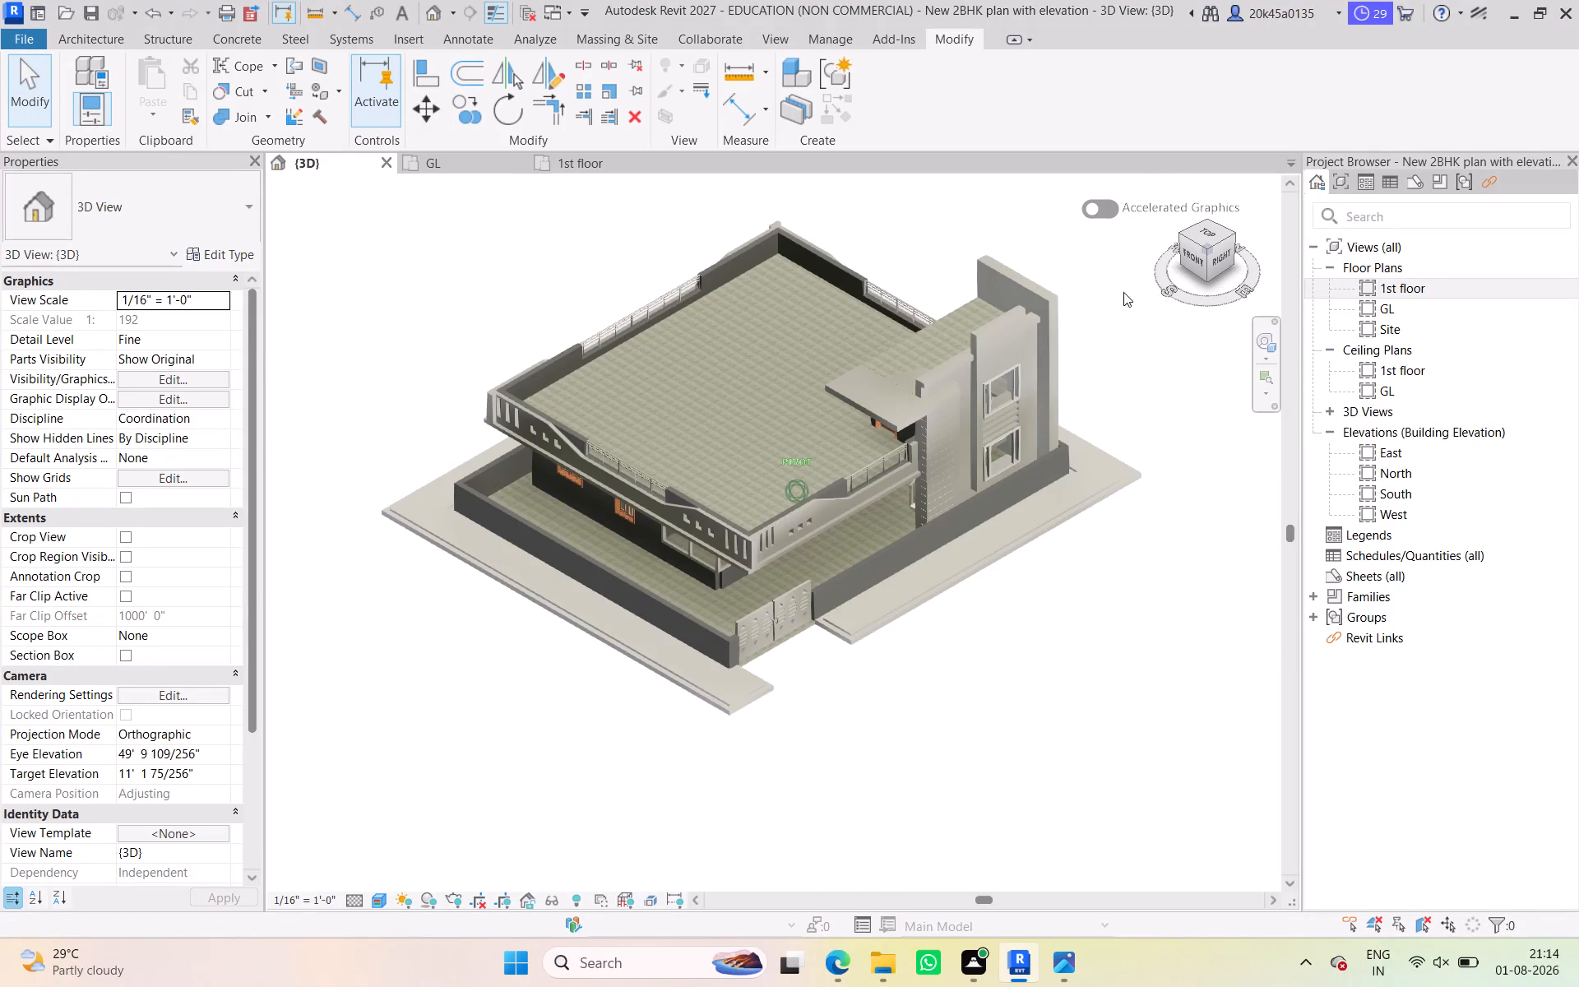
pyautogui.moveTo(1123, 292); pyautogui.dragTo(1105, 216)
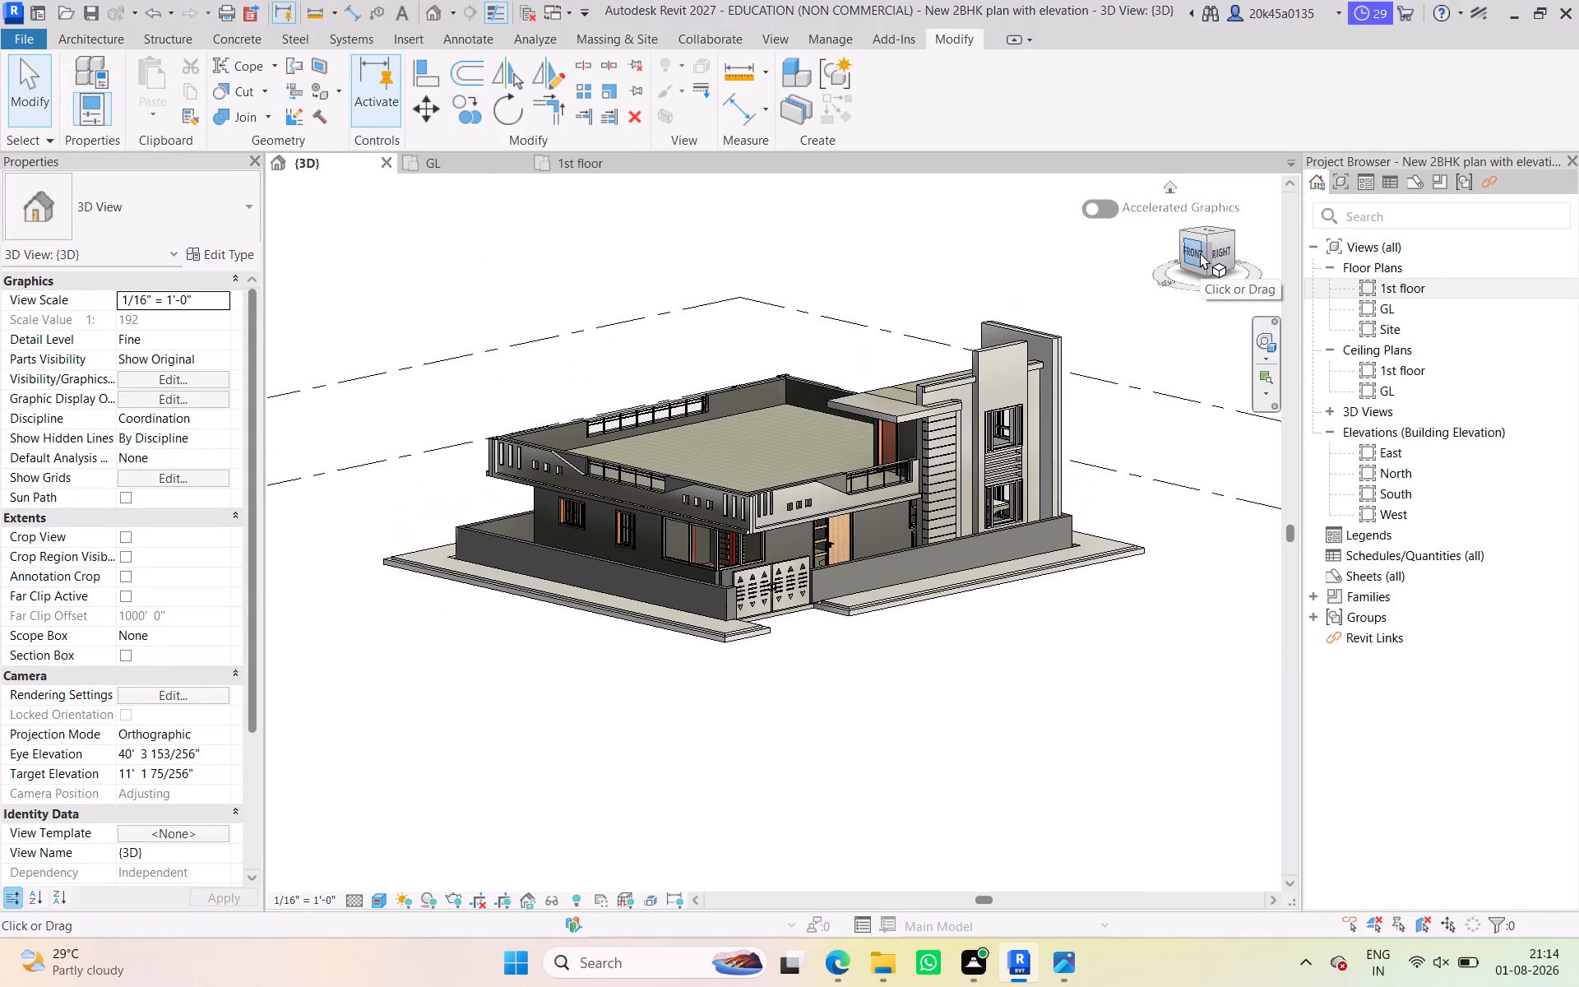
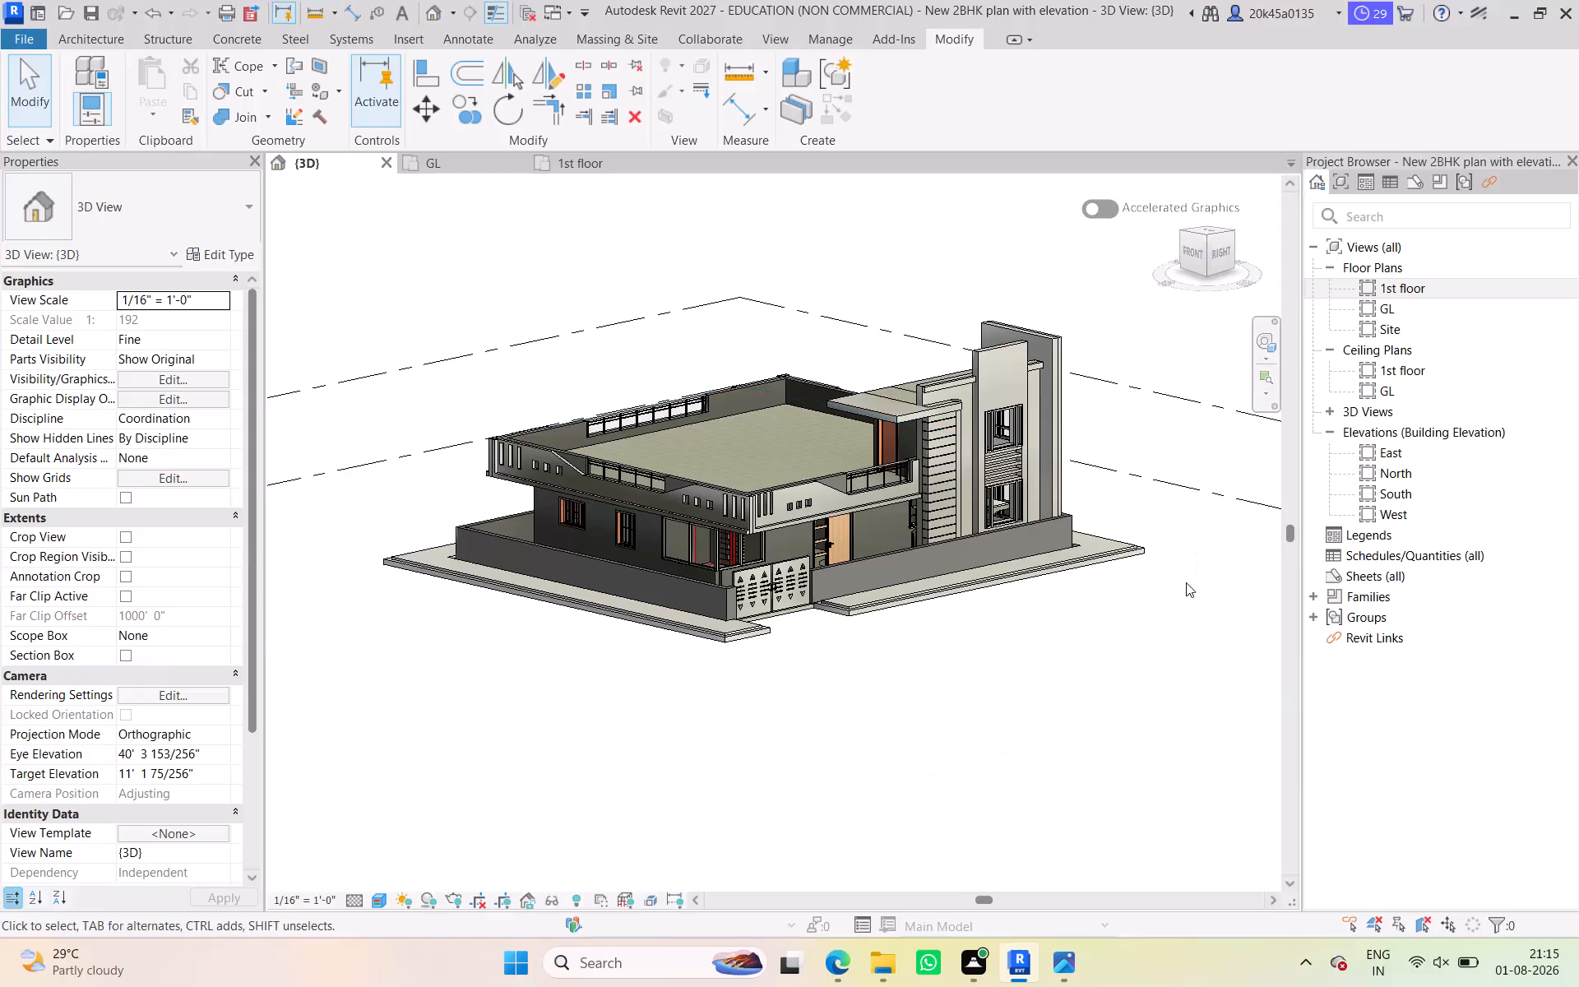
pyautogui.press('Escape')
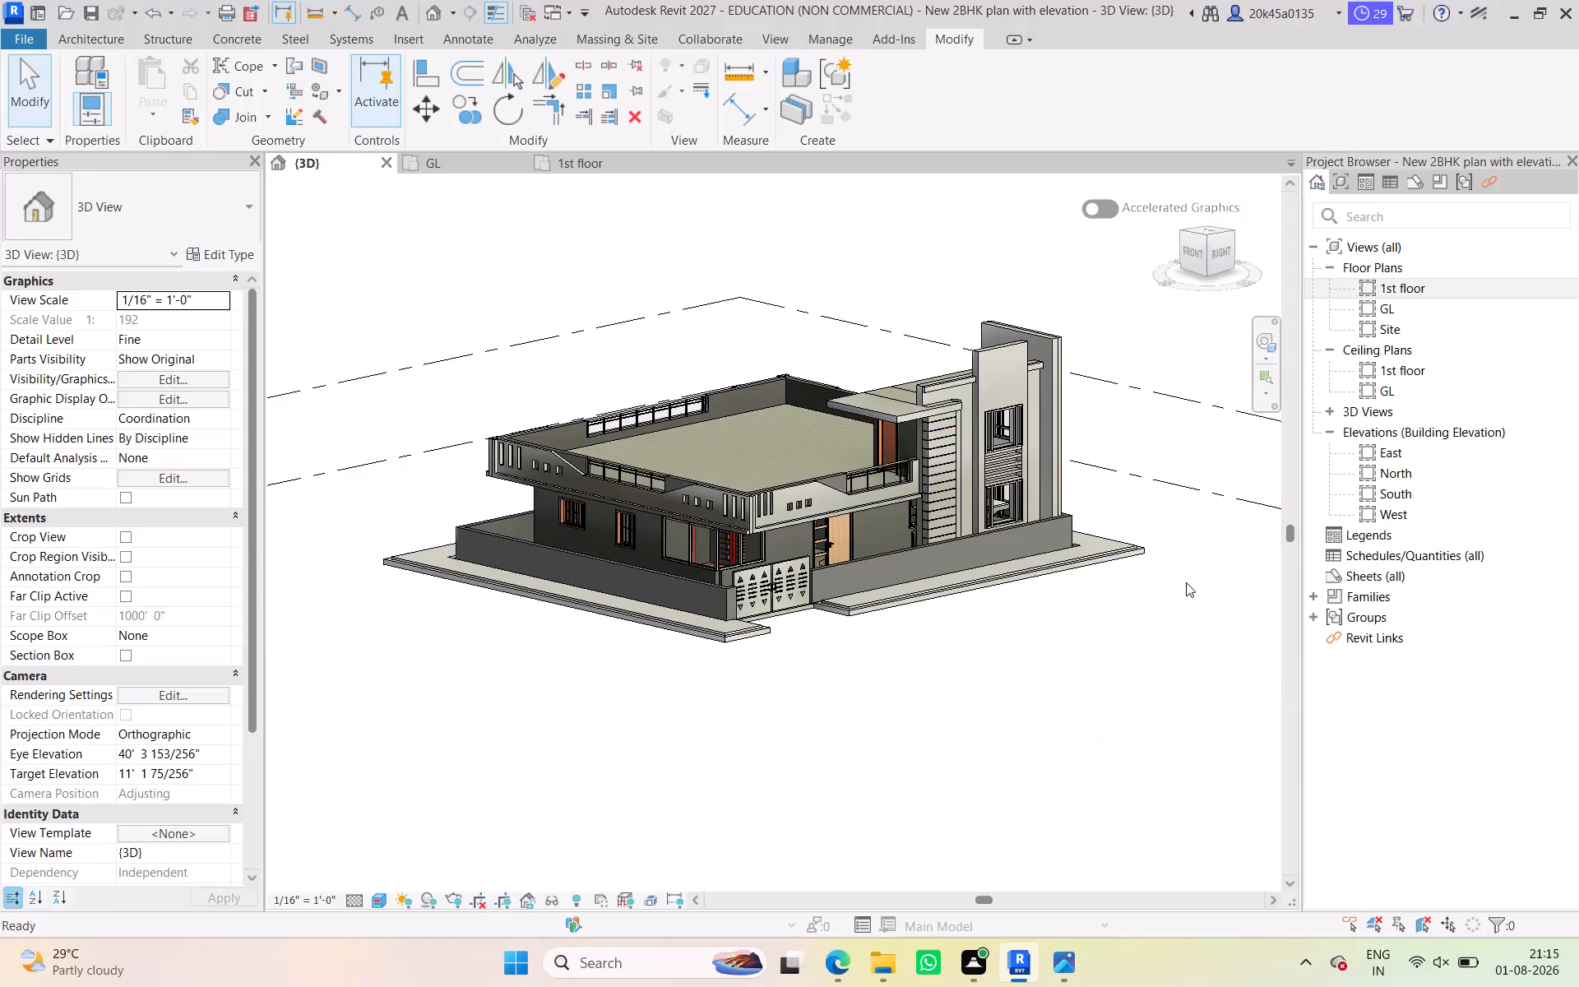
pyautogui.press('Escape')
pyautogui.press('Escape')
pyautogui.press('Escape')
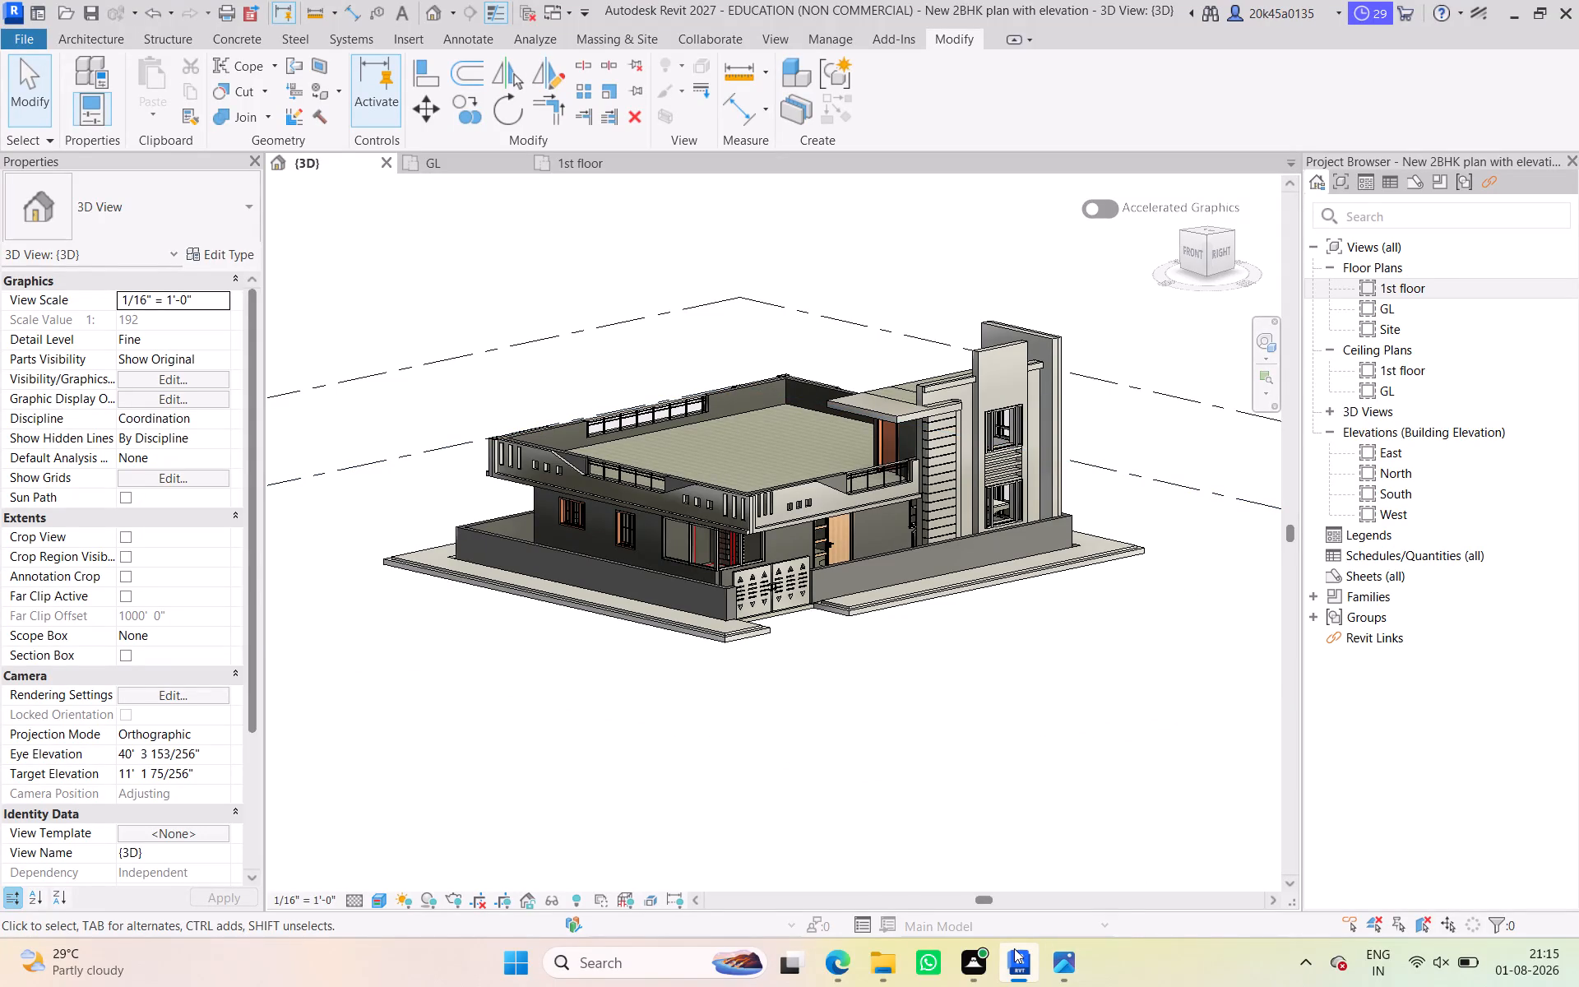
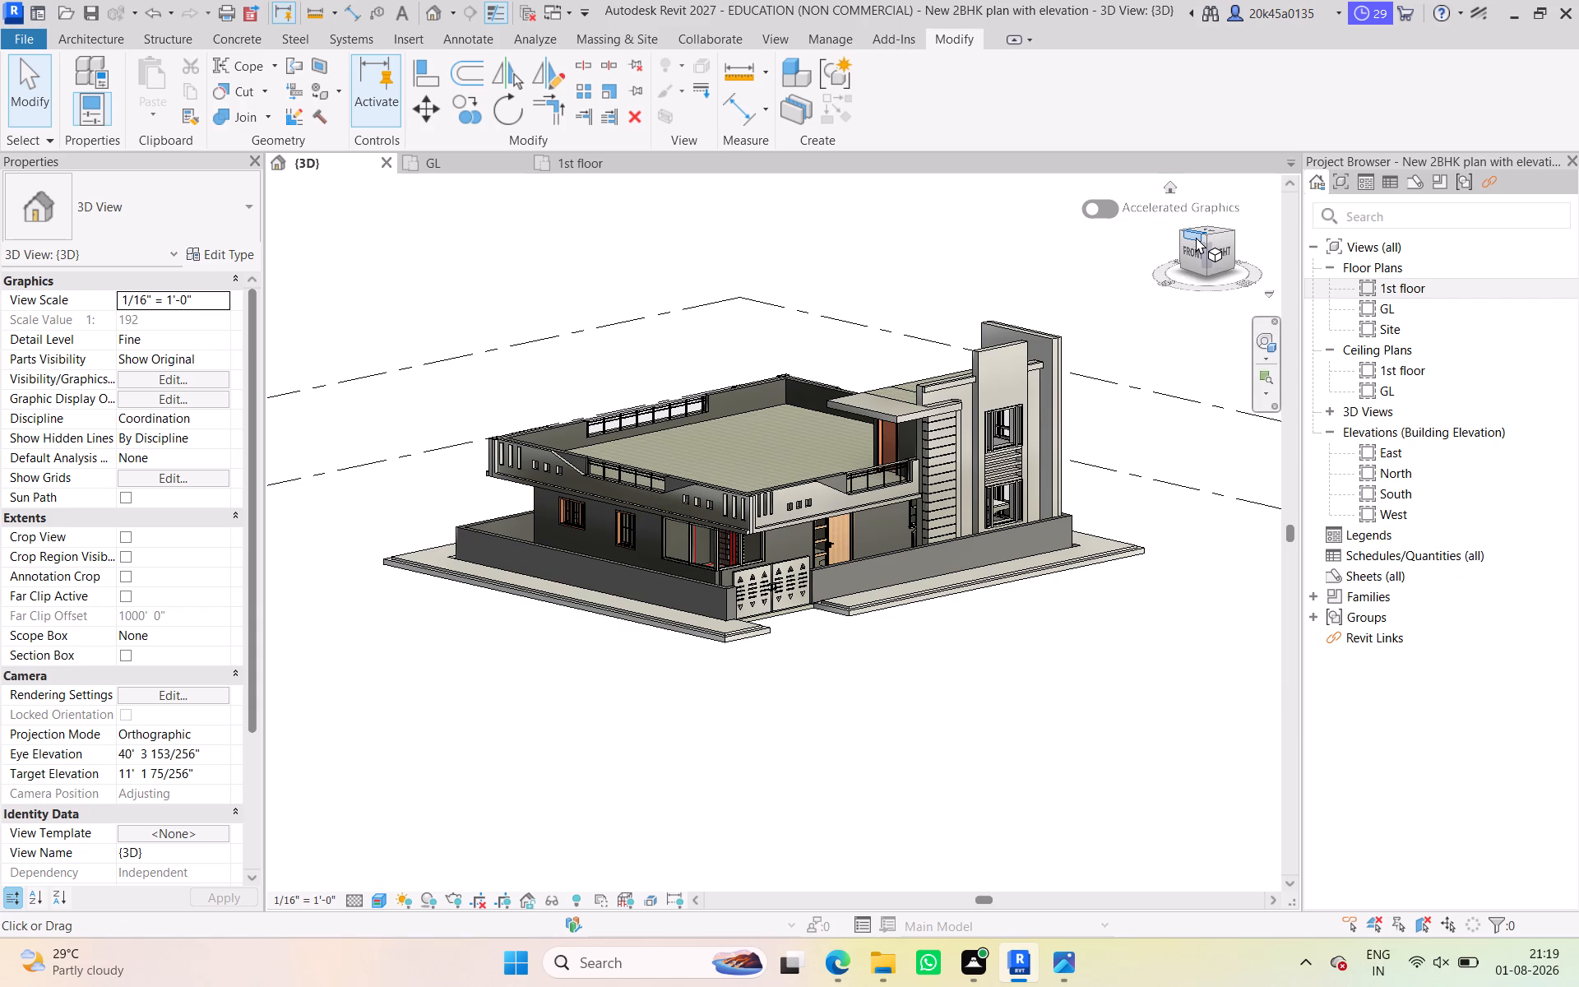
# Examine the house, its compound wall and the outer surround from several angles in 3D.
pyautogui.moveTo(1197, 255); pyautogui.dragTo(323, 296)
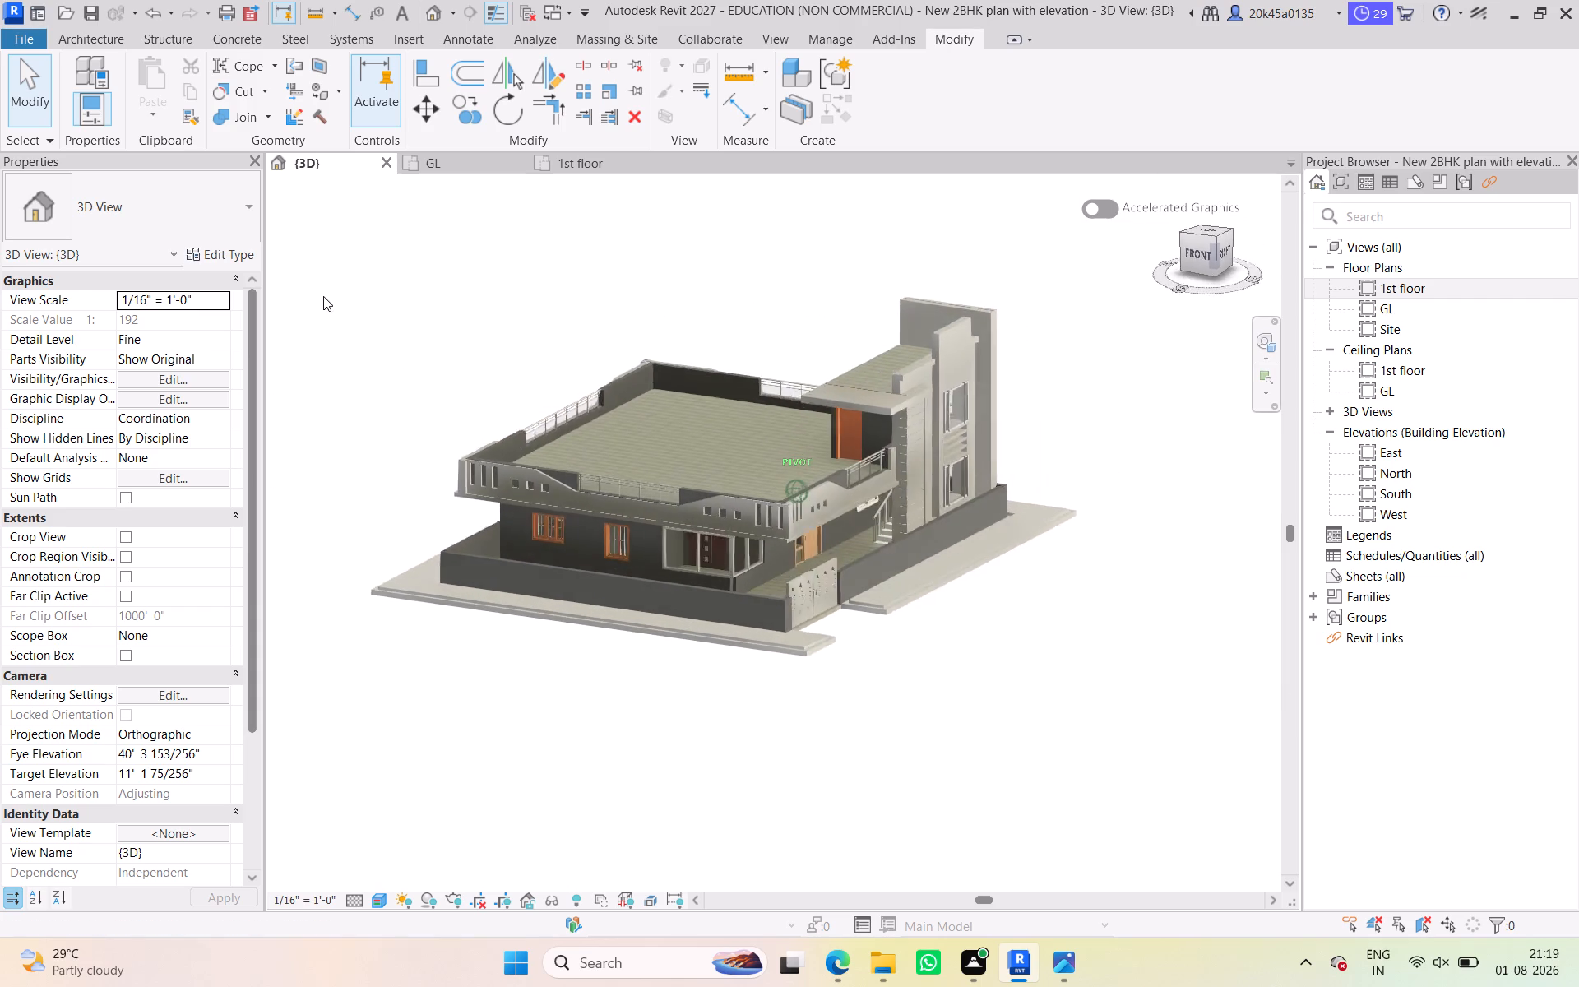
pyautogui.moveTo(323, 296); pyautogui.dragTo(1239, 497)
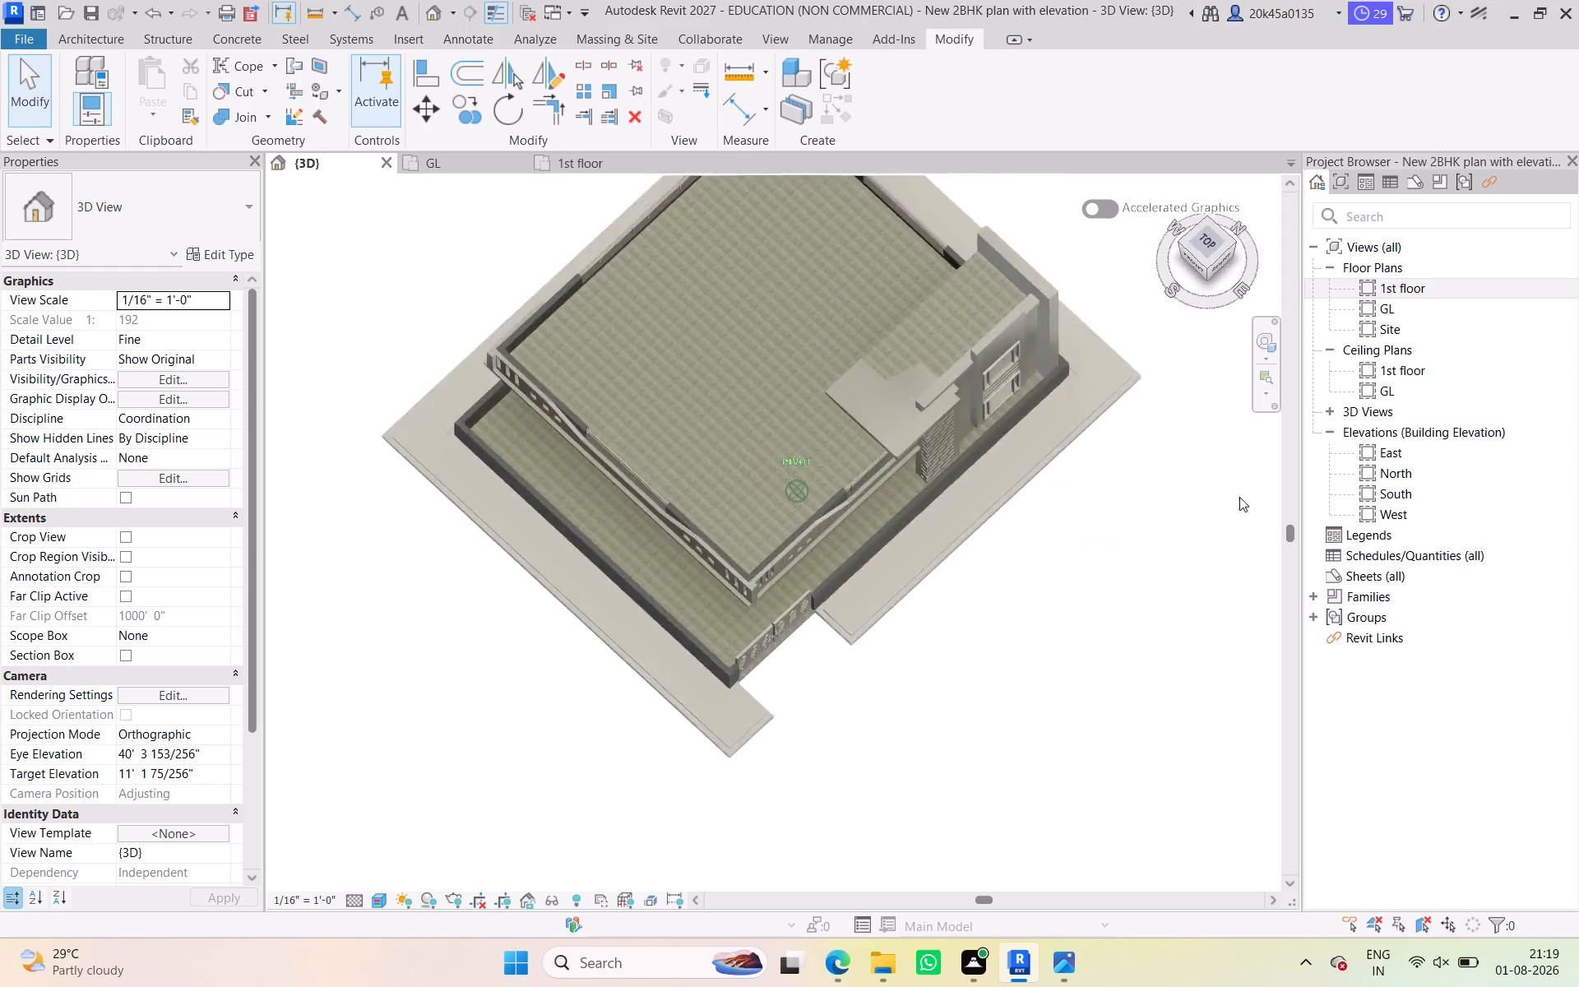
pyautogui.moveTo(1239, 497); pyautogui.dragTo(1081, 418)
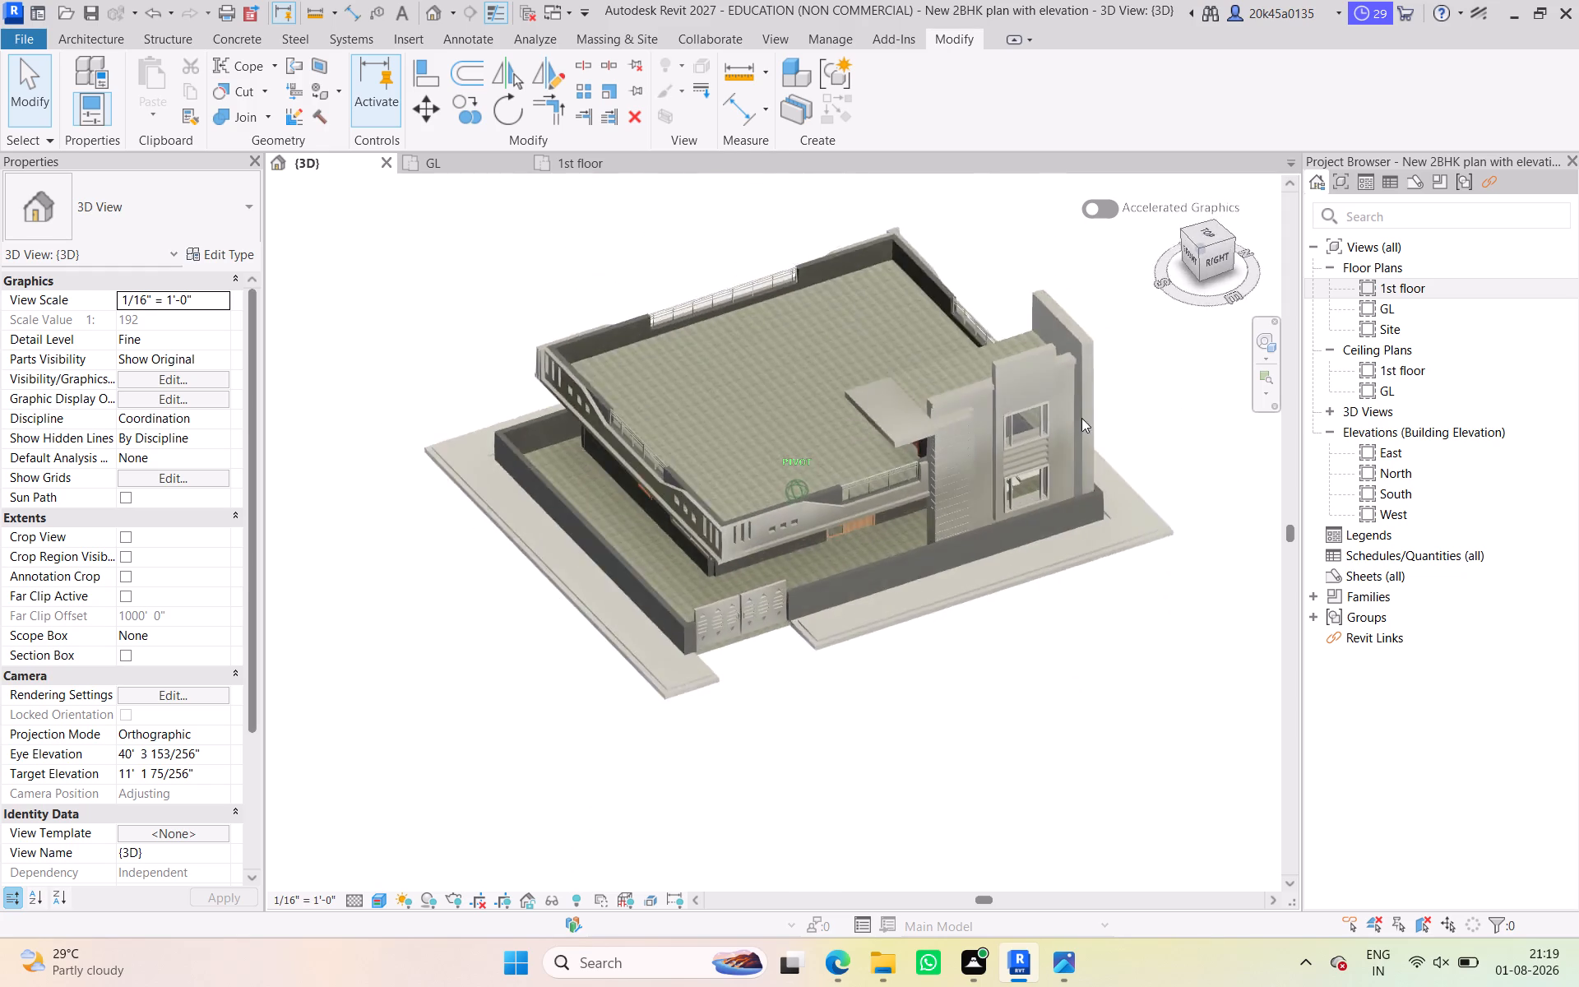
pyautogui.moveTo(1081, 418); pyautogui.dragTo(1056, 418)
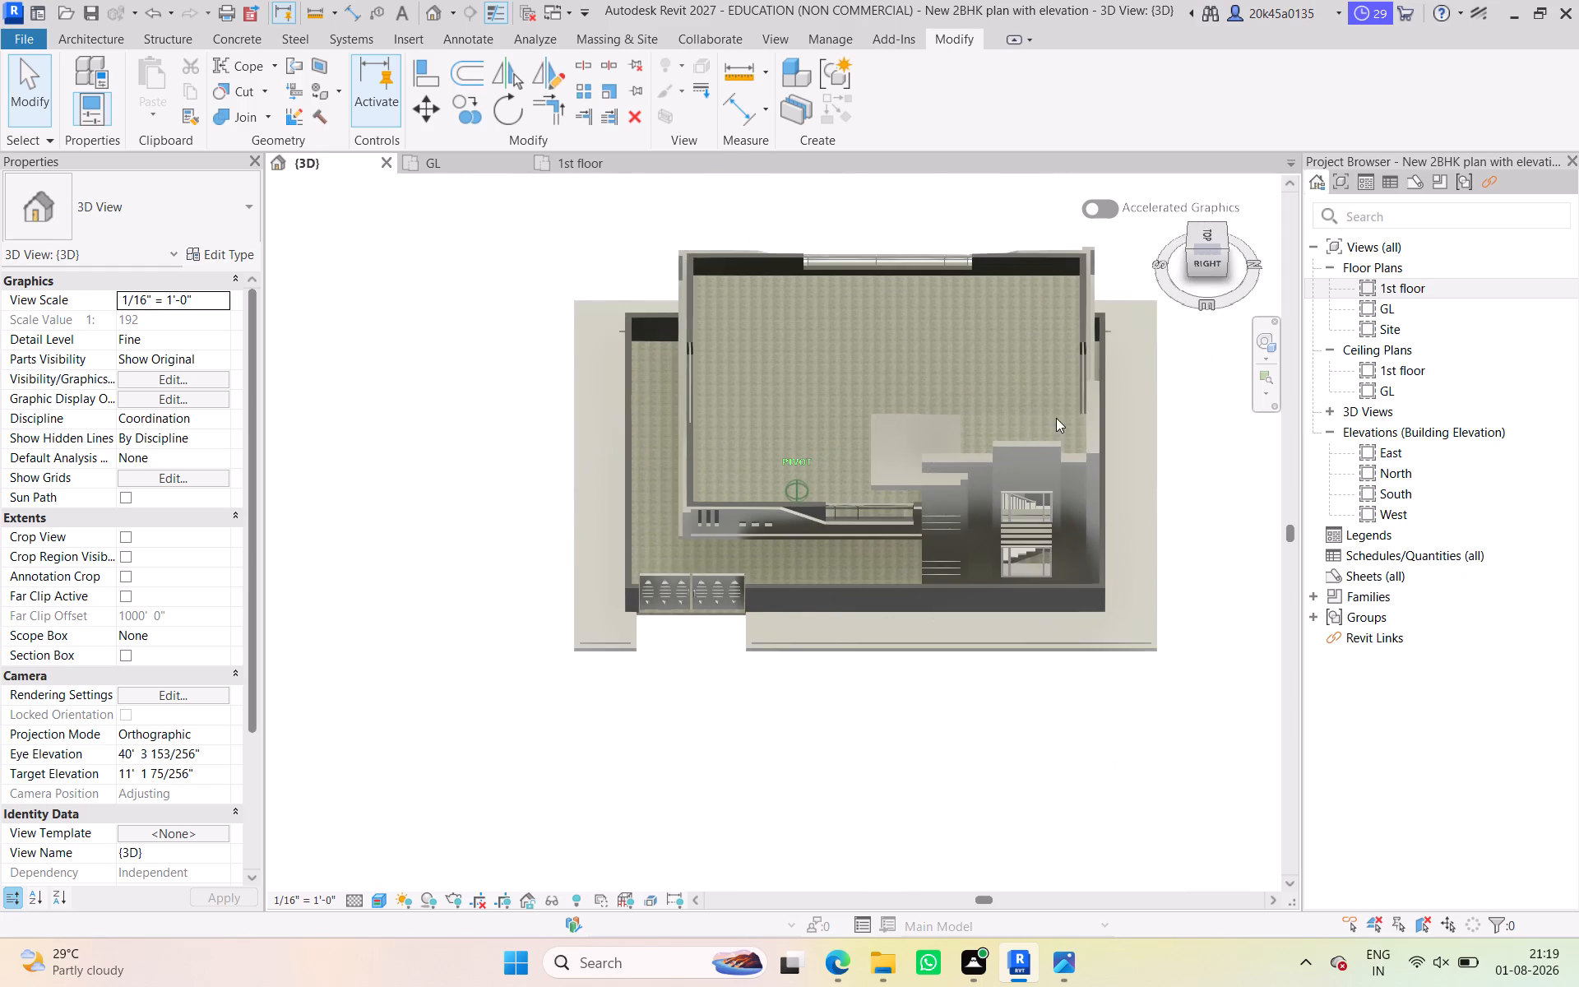
pyautogui.moveTo(1056, 418); pyautogui.dragTo(1124, 349)
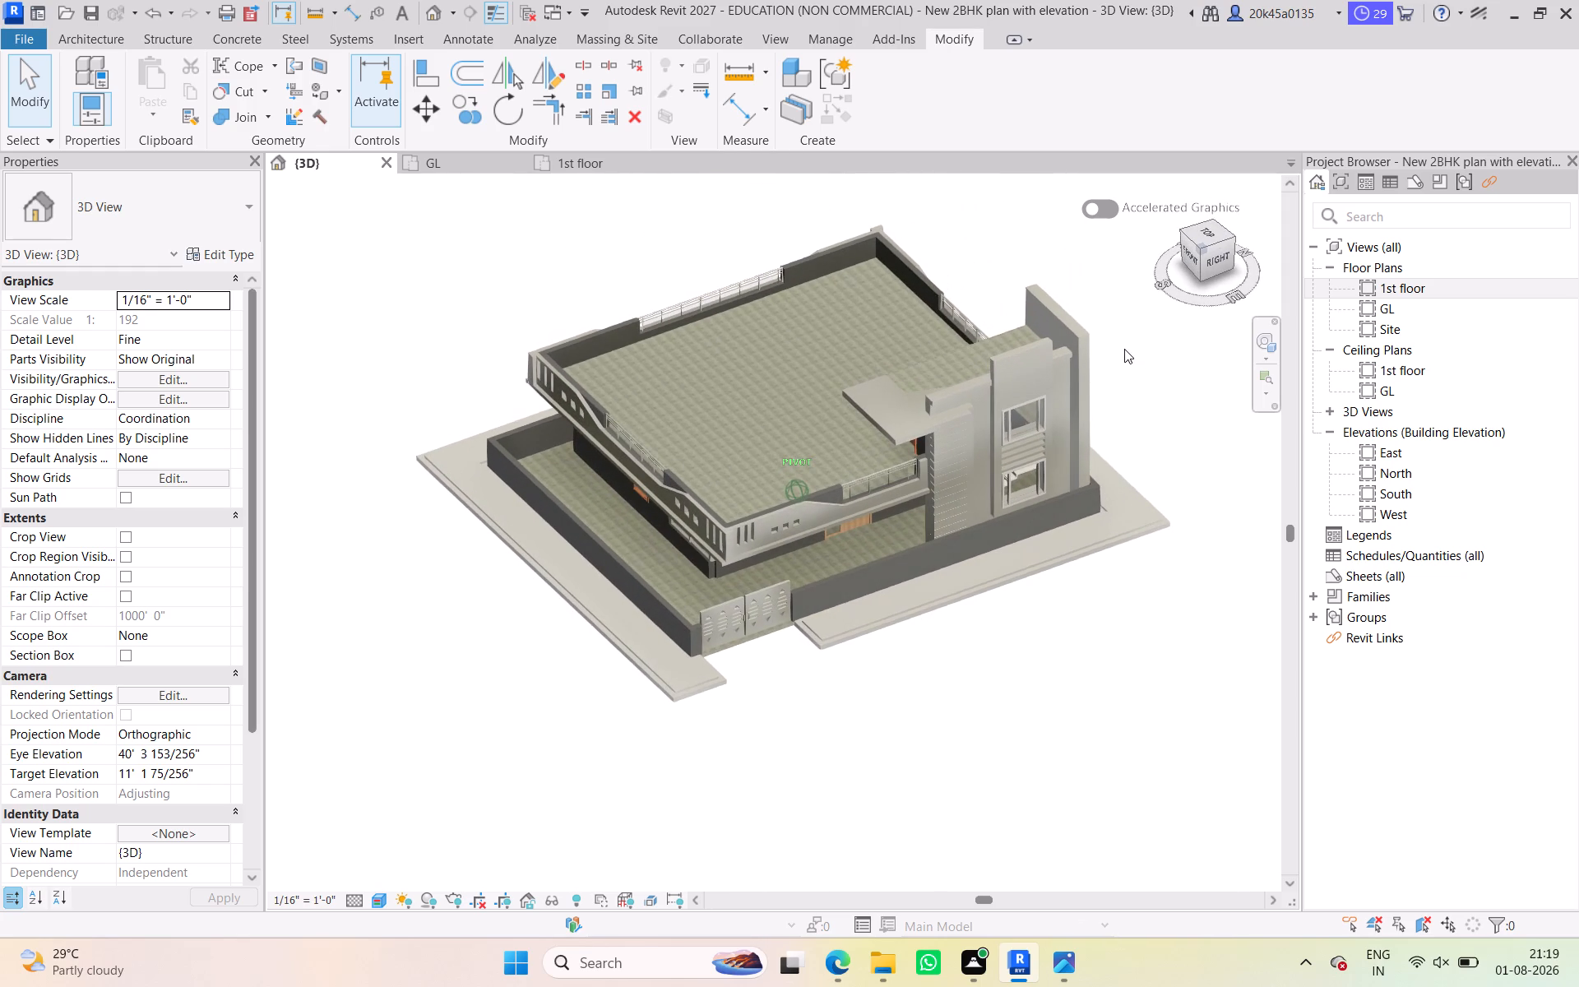
pyautogui.moveTo(1124, 349); pyautogui.dragTo(1128, 332)
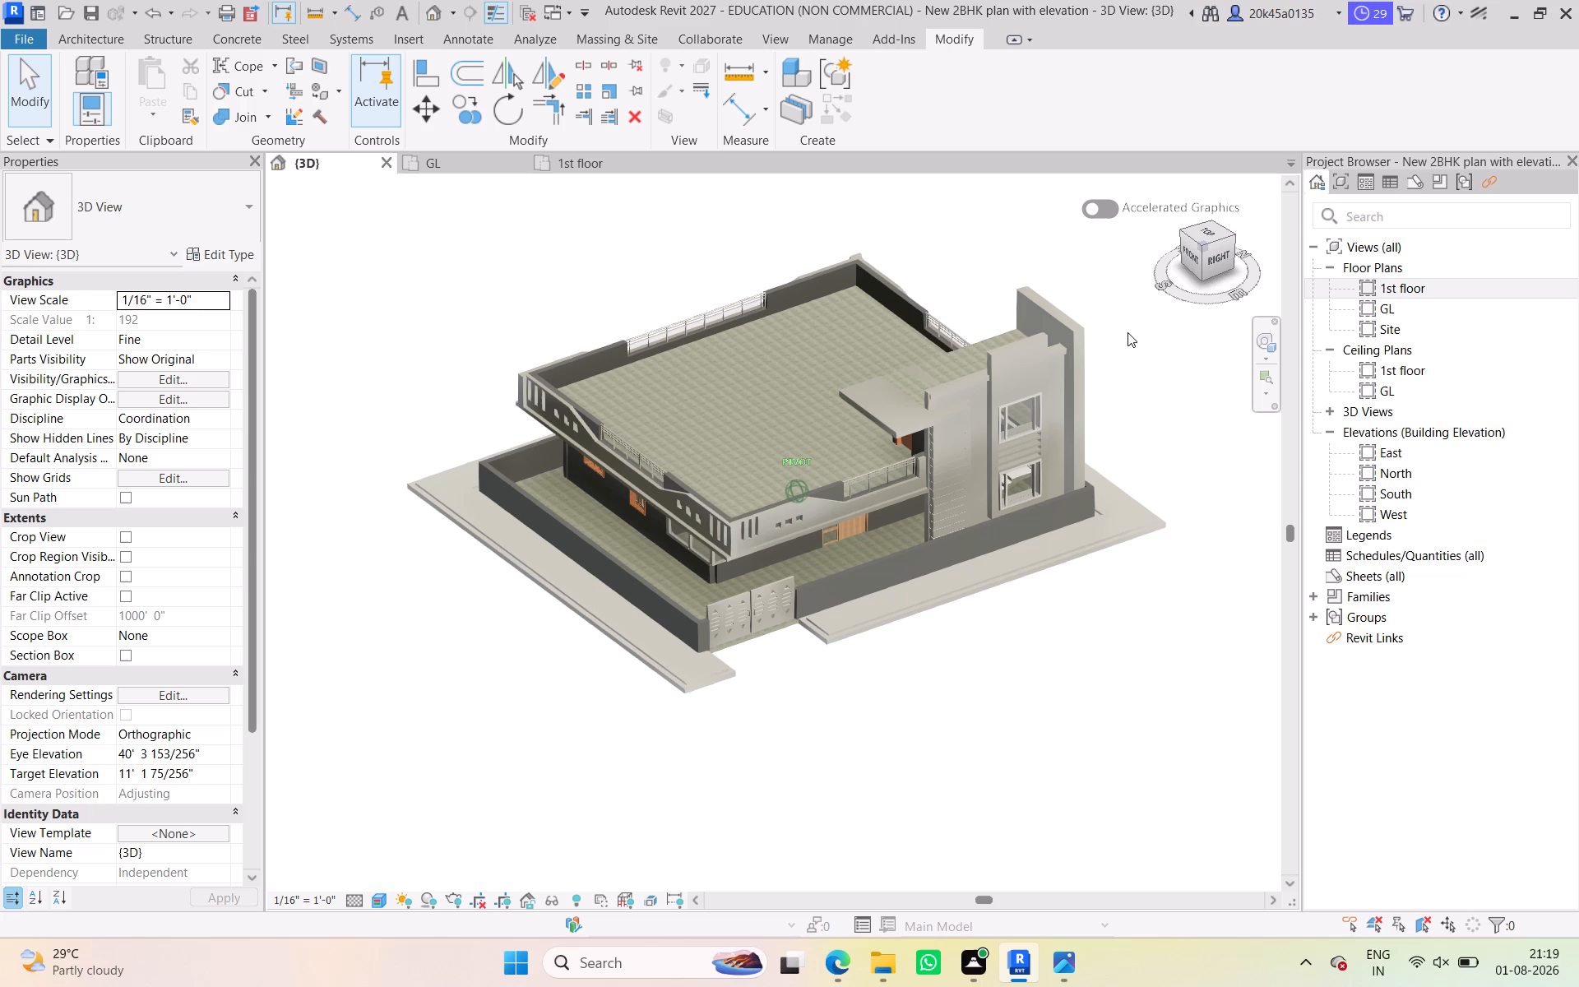
pyautogui.moveTo(1128, 332); pyautogui.dragTo(1128, 299)
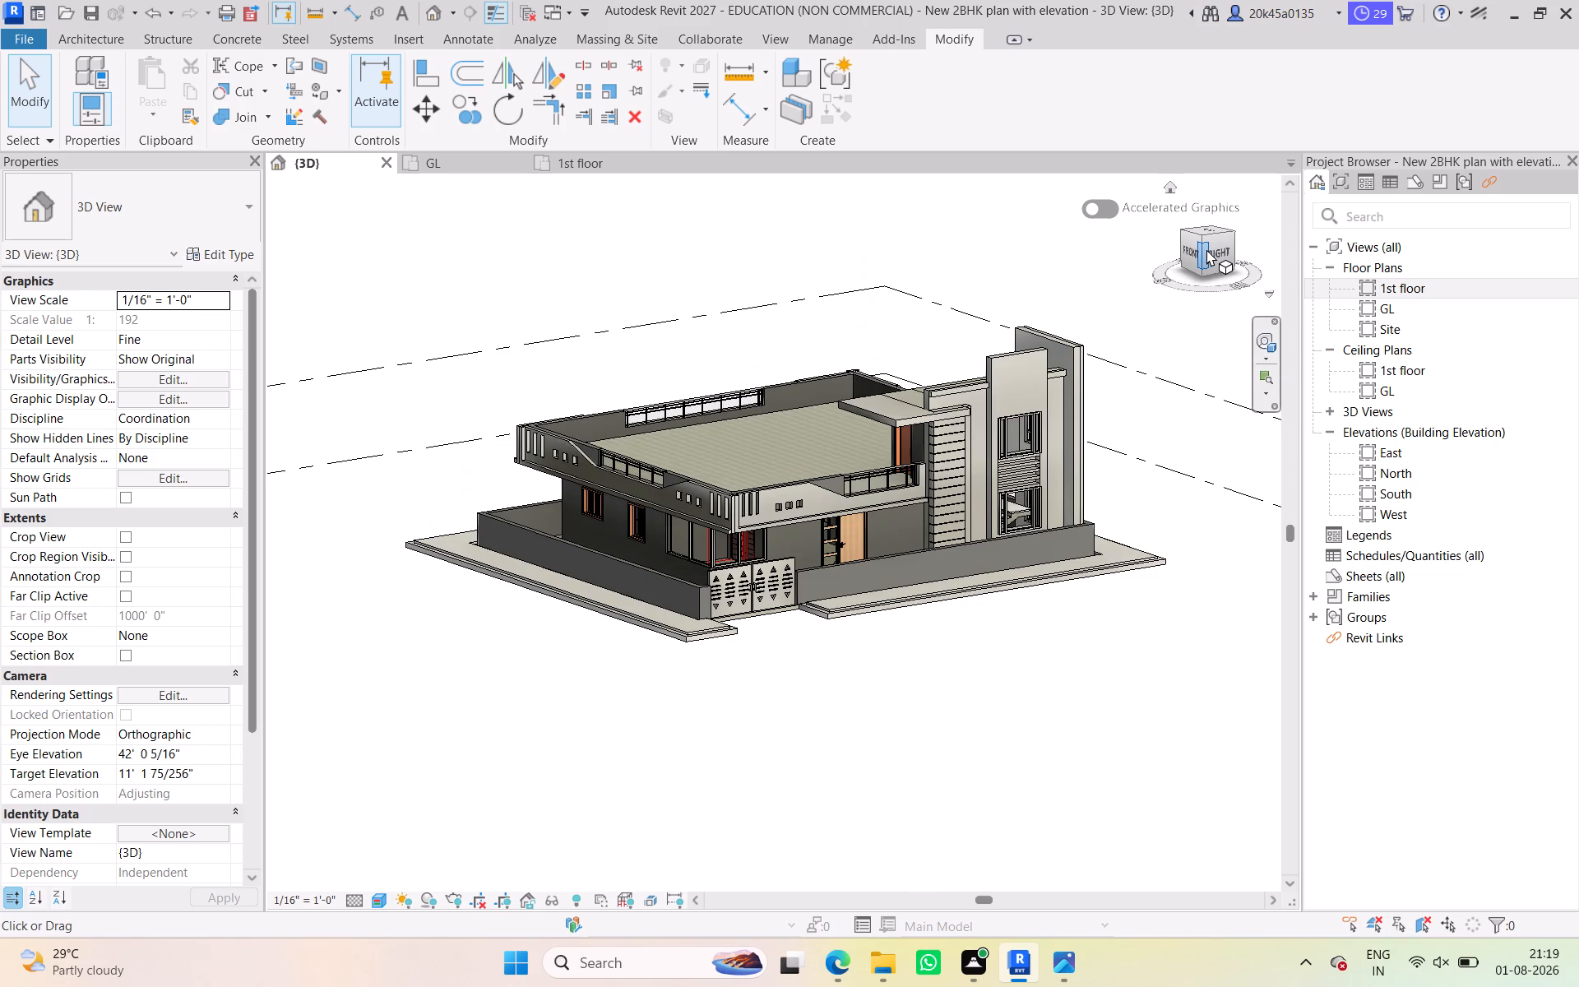
# In the right-side view, lower the top face of the recess fill outside the compound wall to just below the surround's rim.
pyautogui.click(1208, 249)
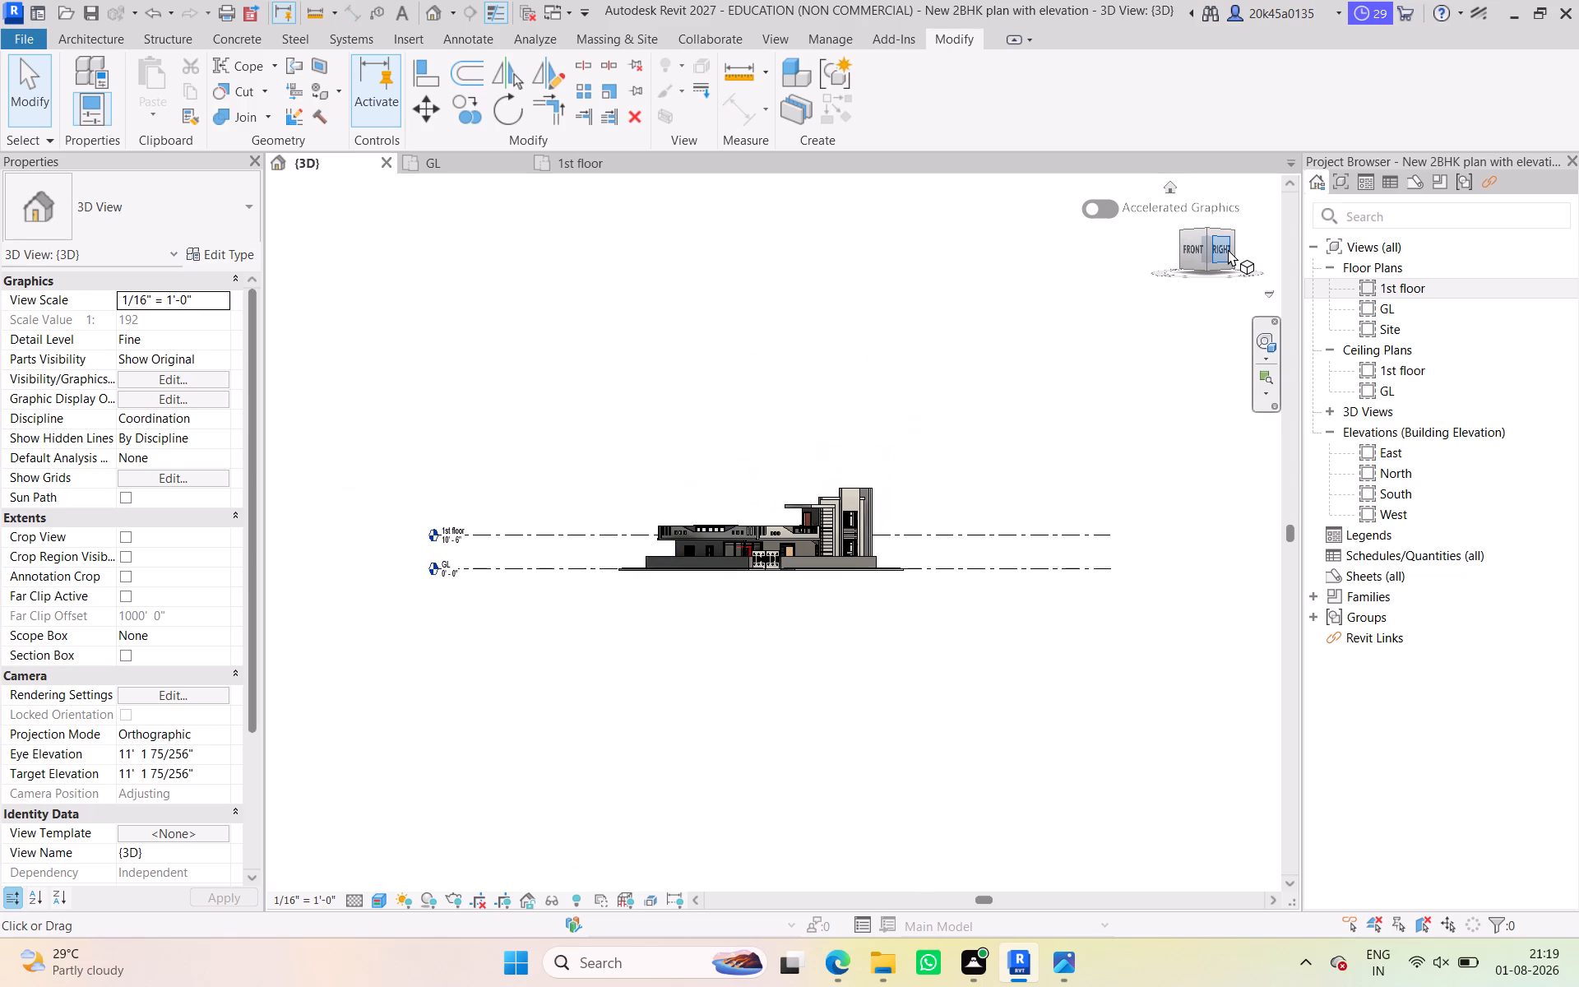
pyautogui.click(1221, 249)
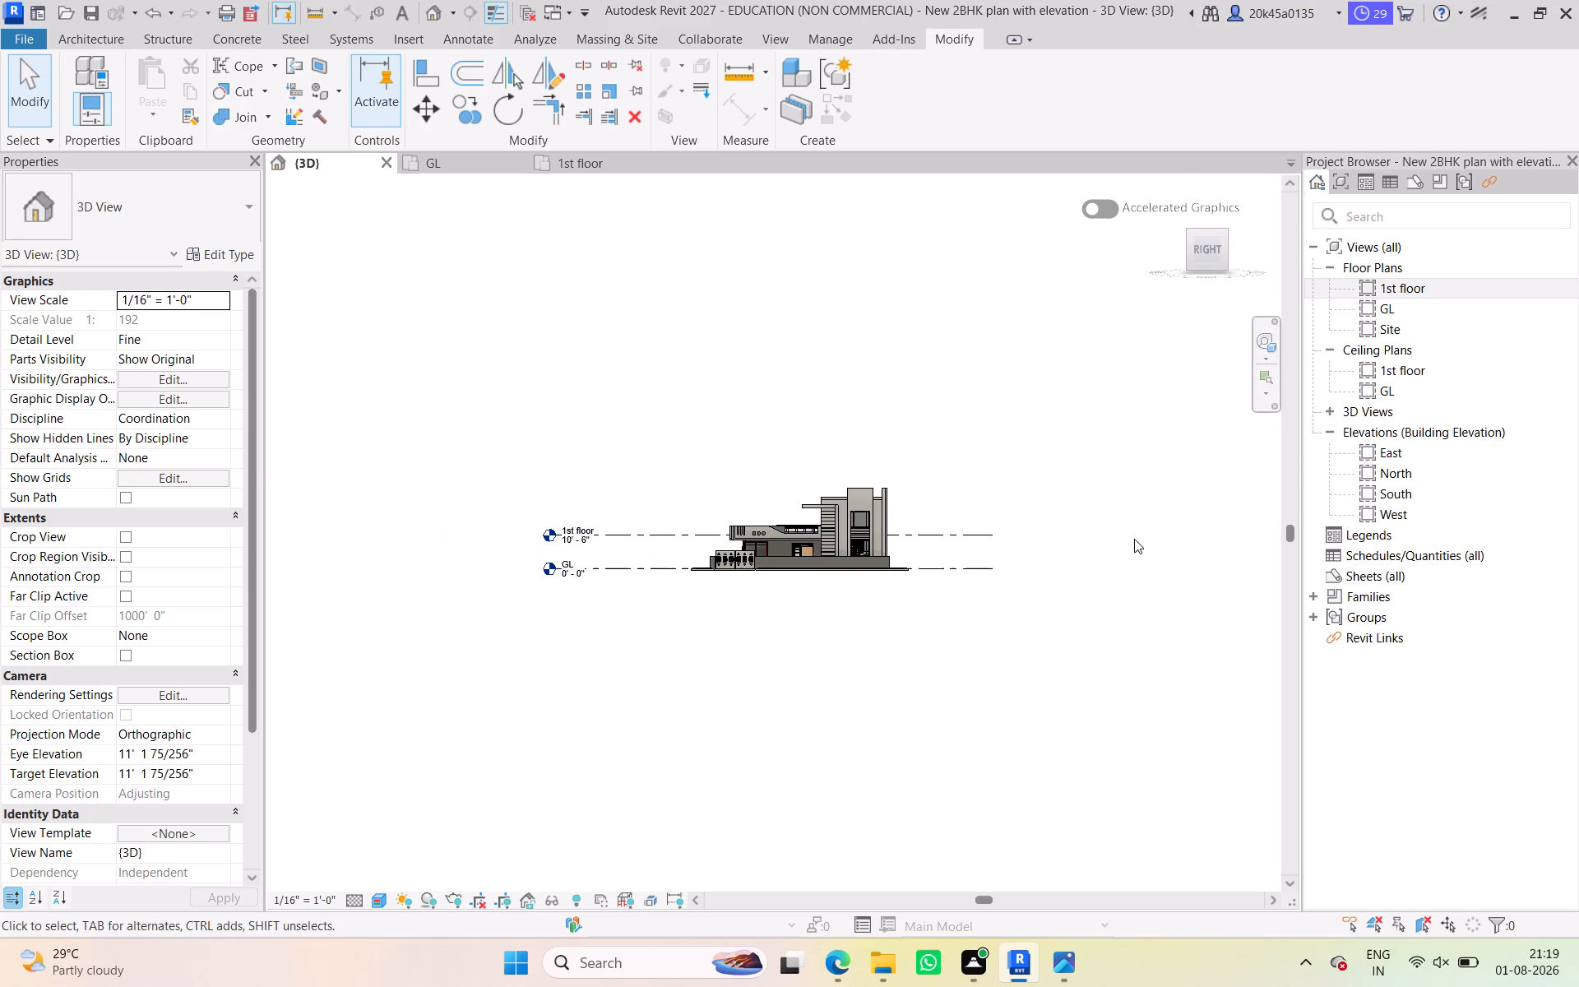
pyautogui.scroll(16, 822, 594)
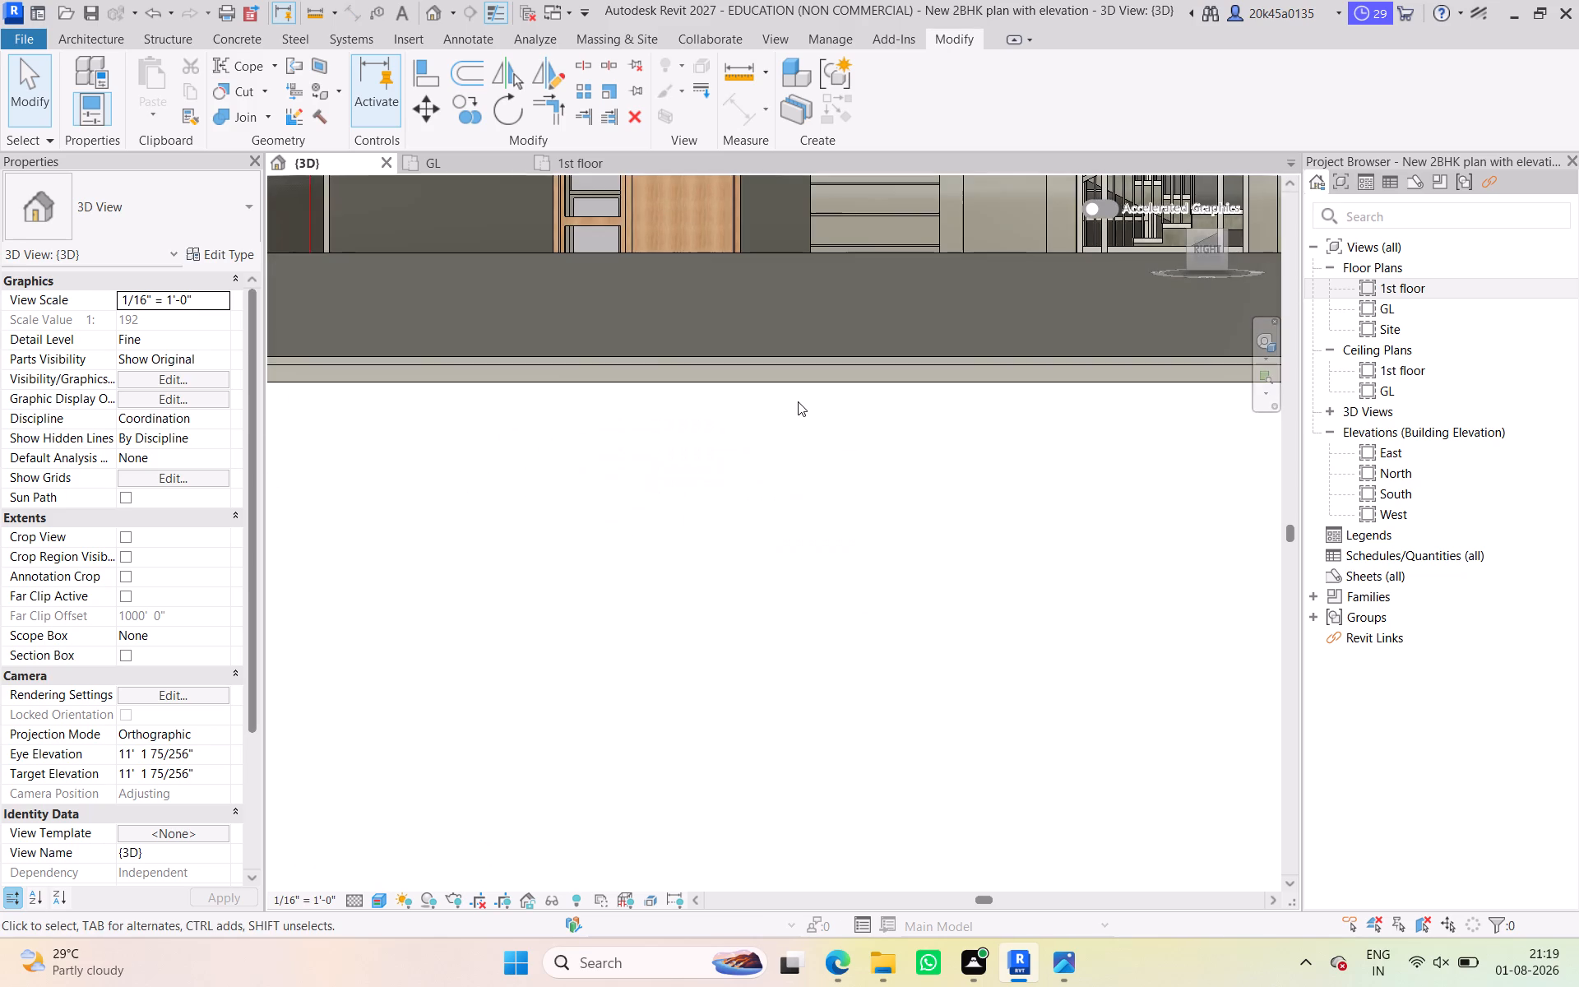
pyautogui.scroll(2, 798, 401)
pyautogui.click(804, 332)
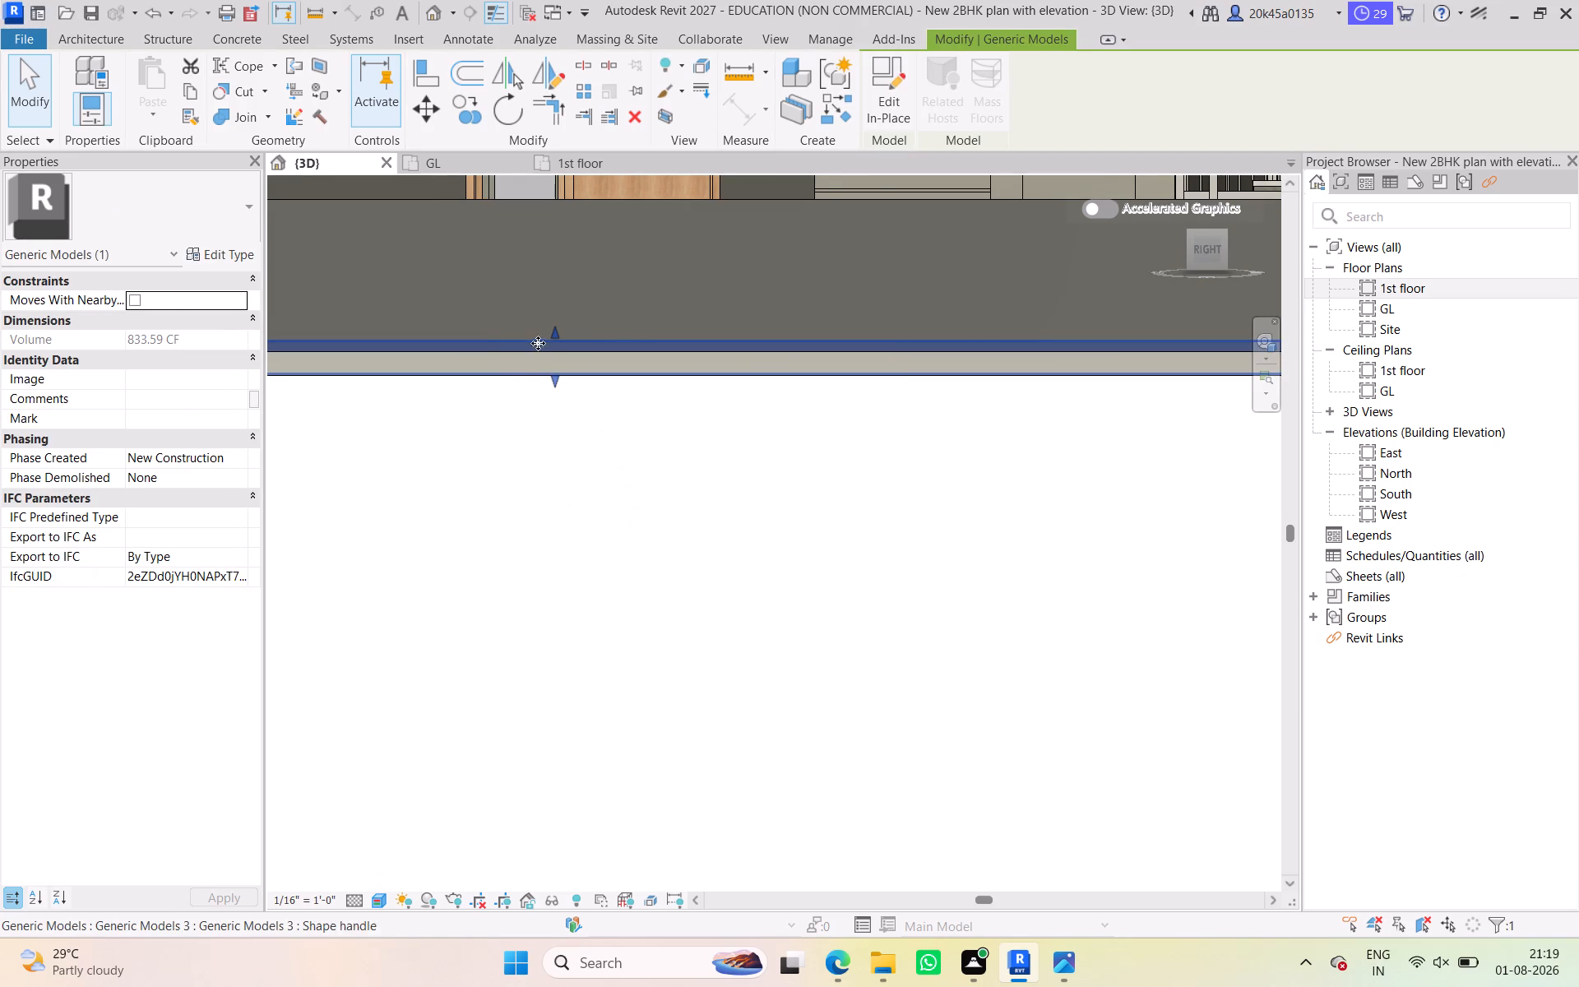
pyautogui.scroll(13, 511, 345)
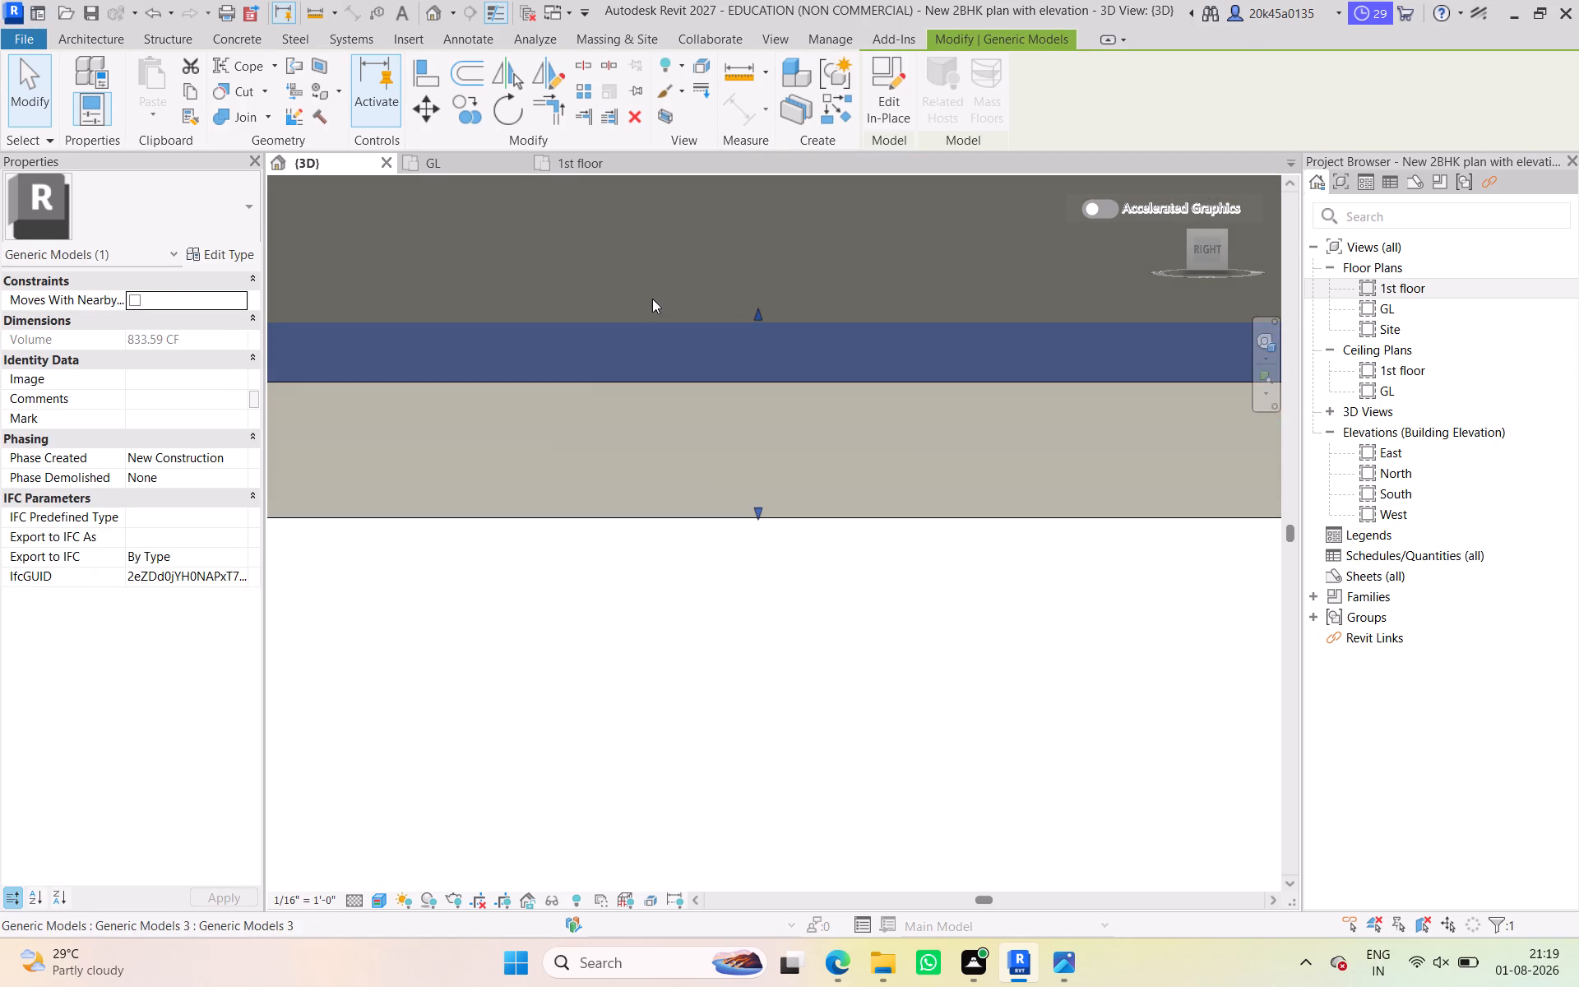
pyautogui.moveTo(760, 313); pyautogui.dragTo(766, 439)
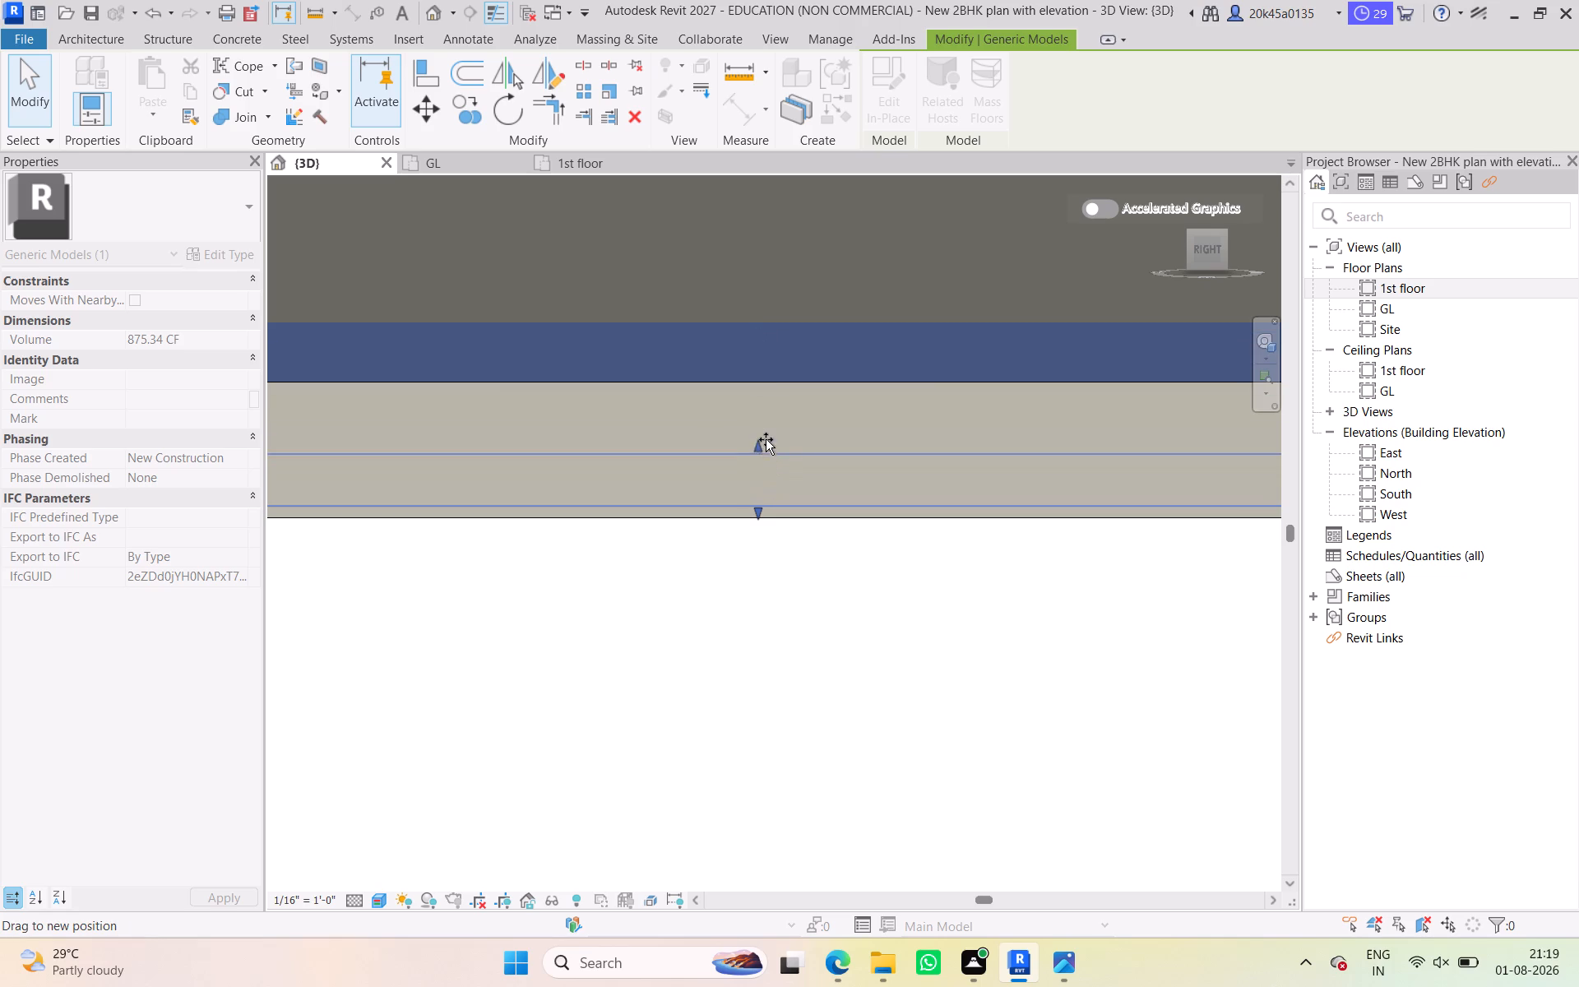
pyautogui.moveTo(766, 439); pyautogui.dragTo(766, 406)
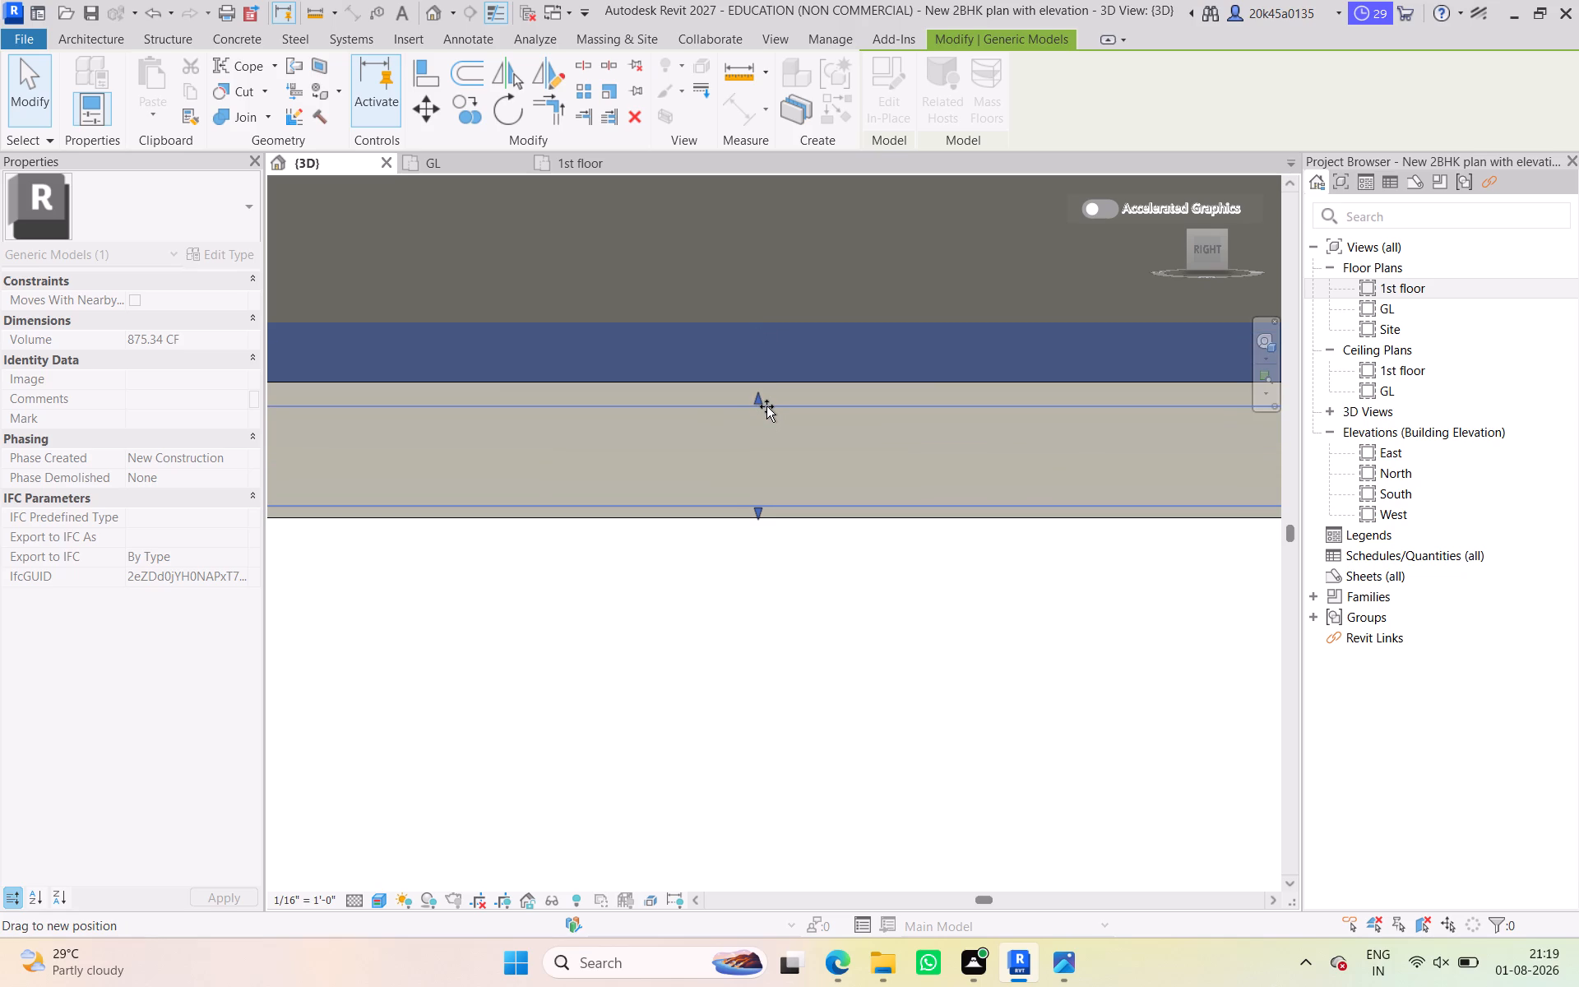
pyautogui.moveTo(766, 406); pyautogui.dragTo(767, 405)
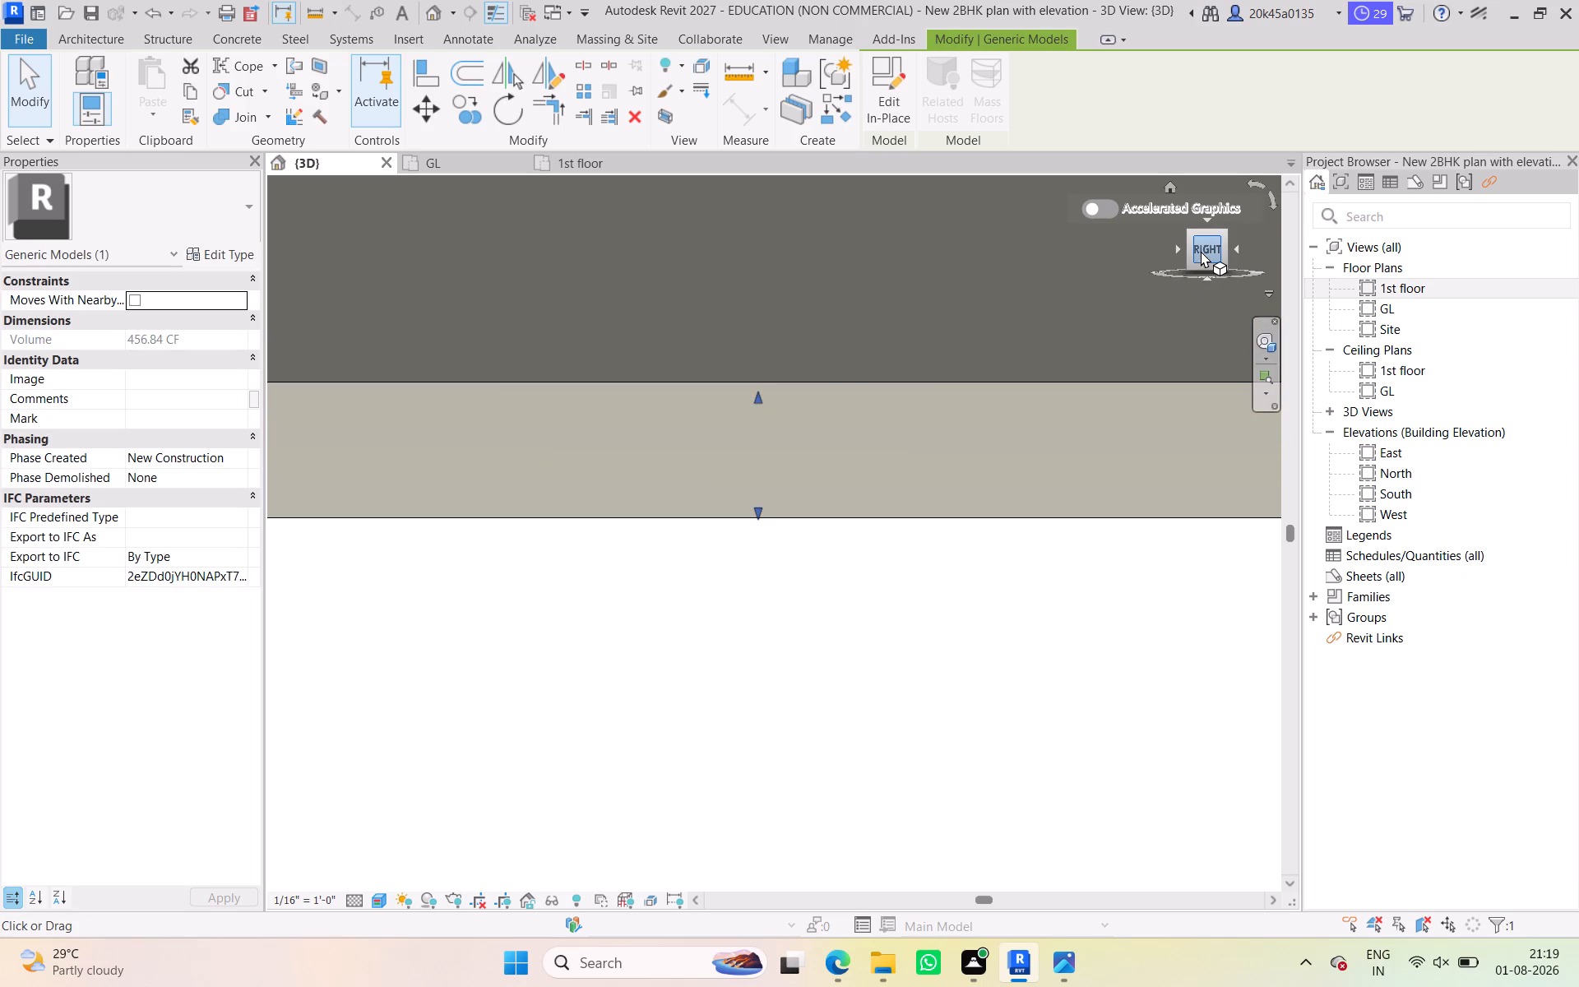
# Open the project materials, search for GRAS and inspect the Grass material.
pyautogui.moveTo(1201, 251); pyautogui.dragTo(271, 300)
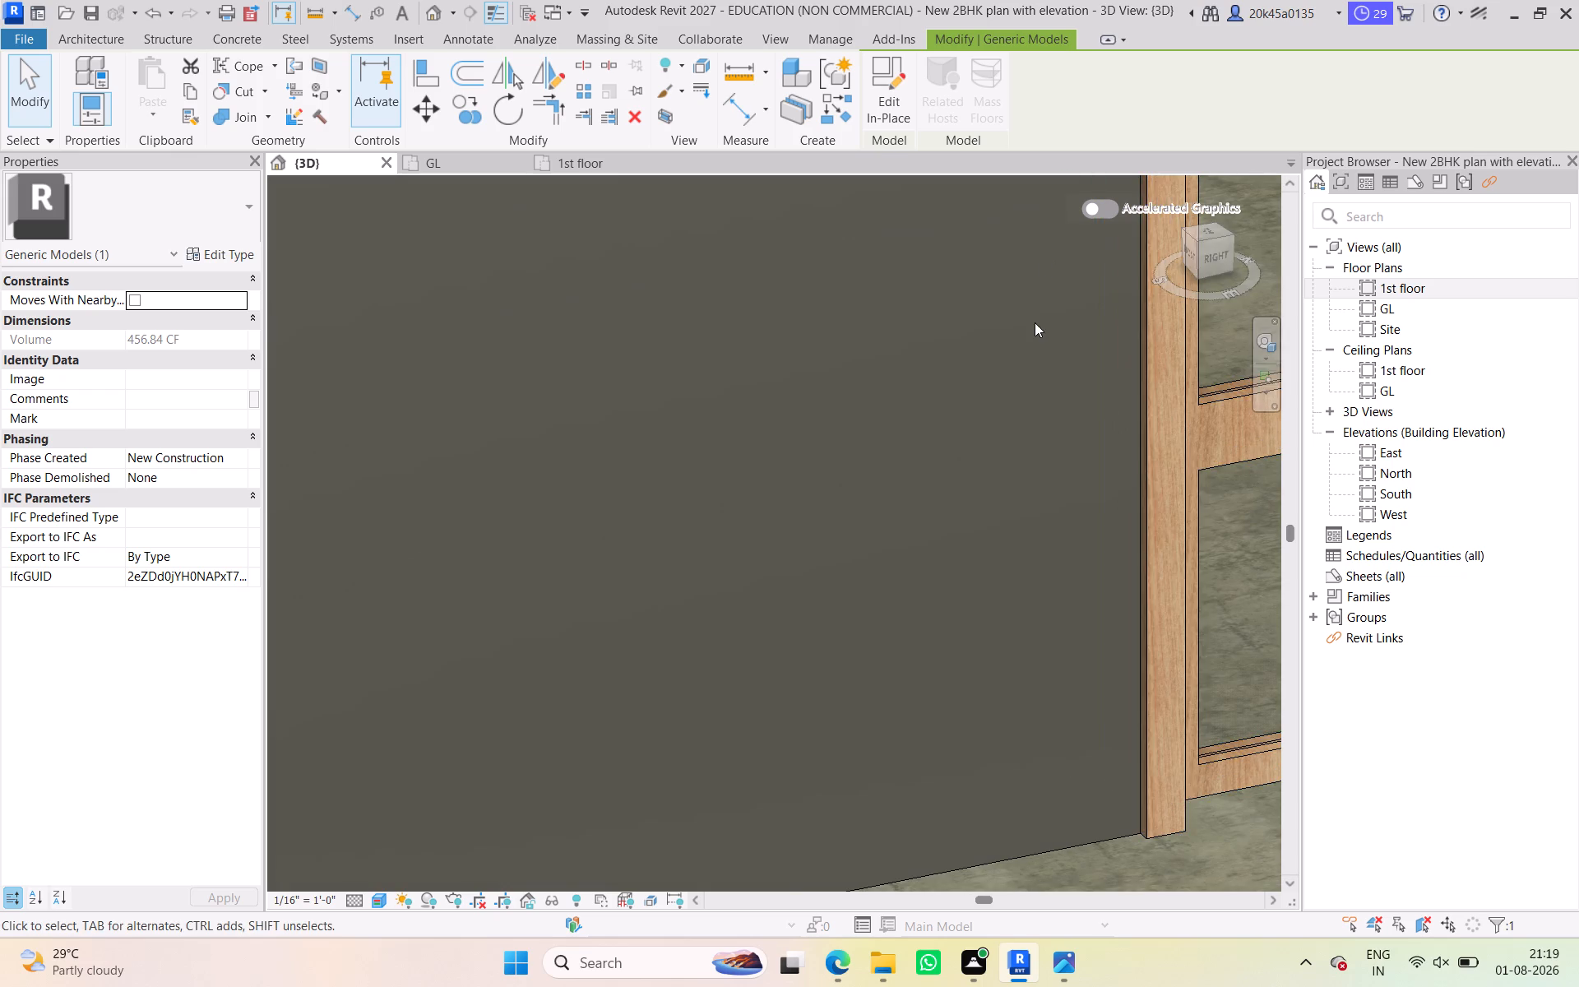
pyautogui.scroll(-13, 1035, 322)
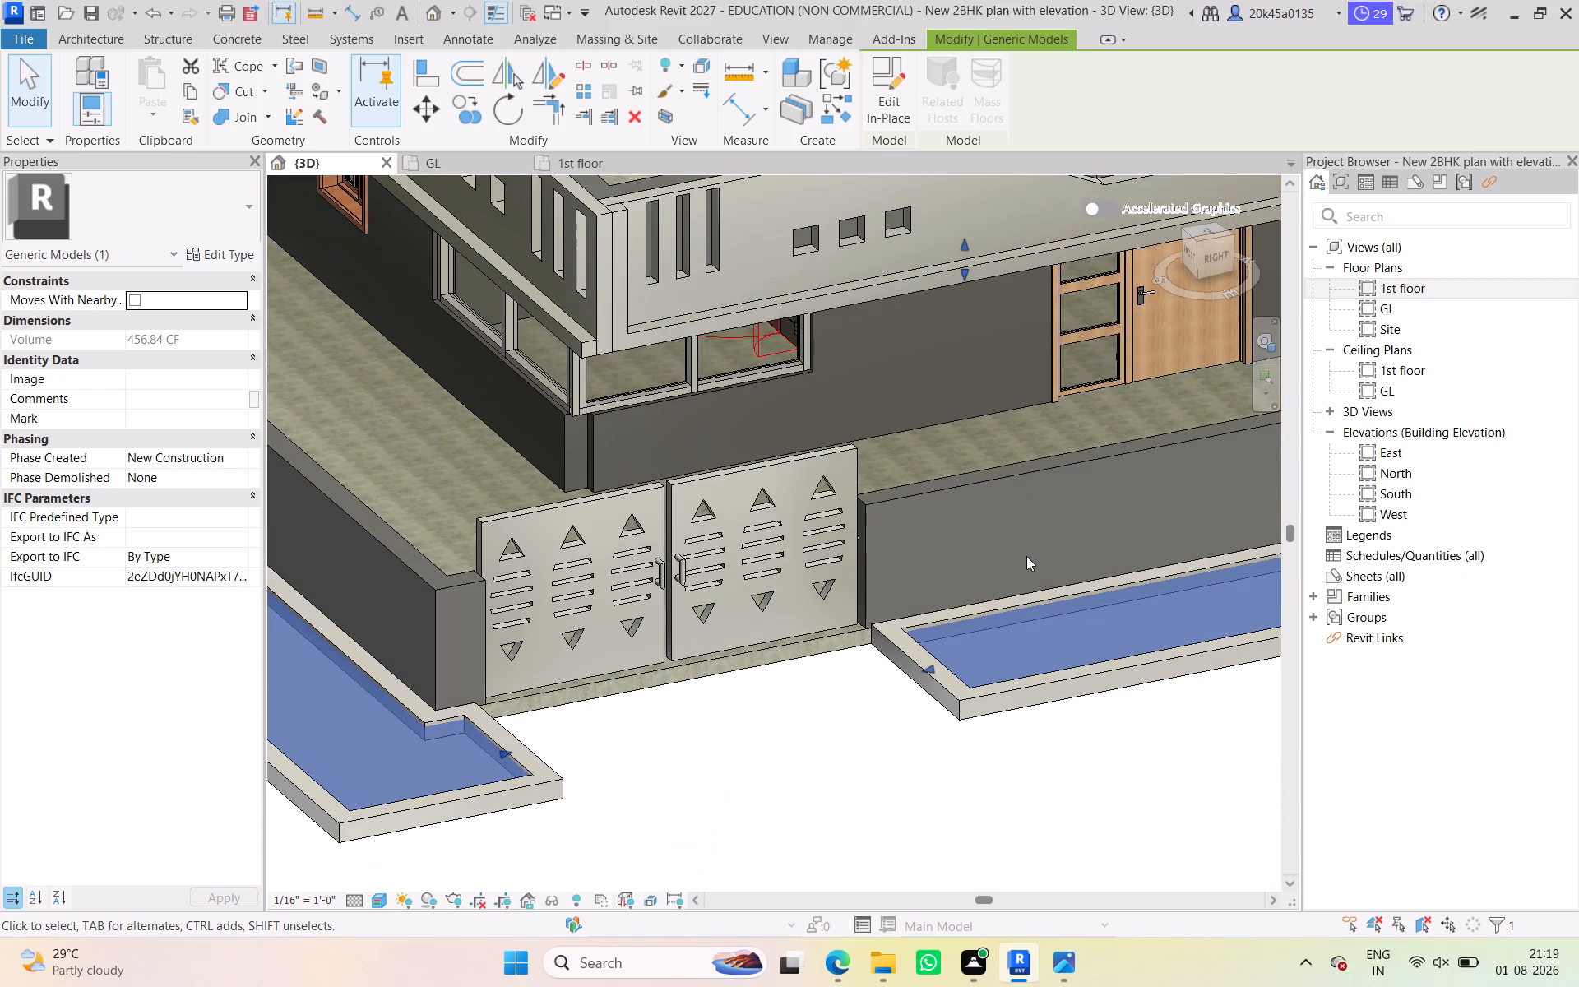
pyautogui.click(698, 44)
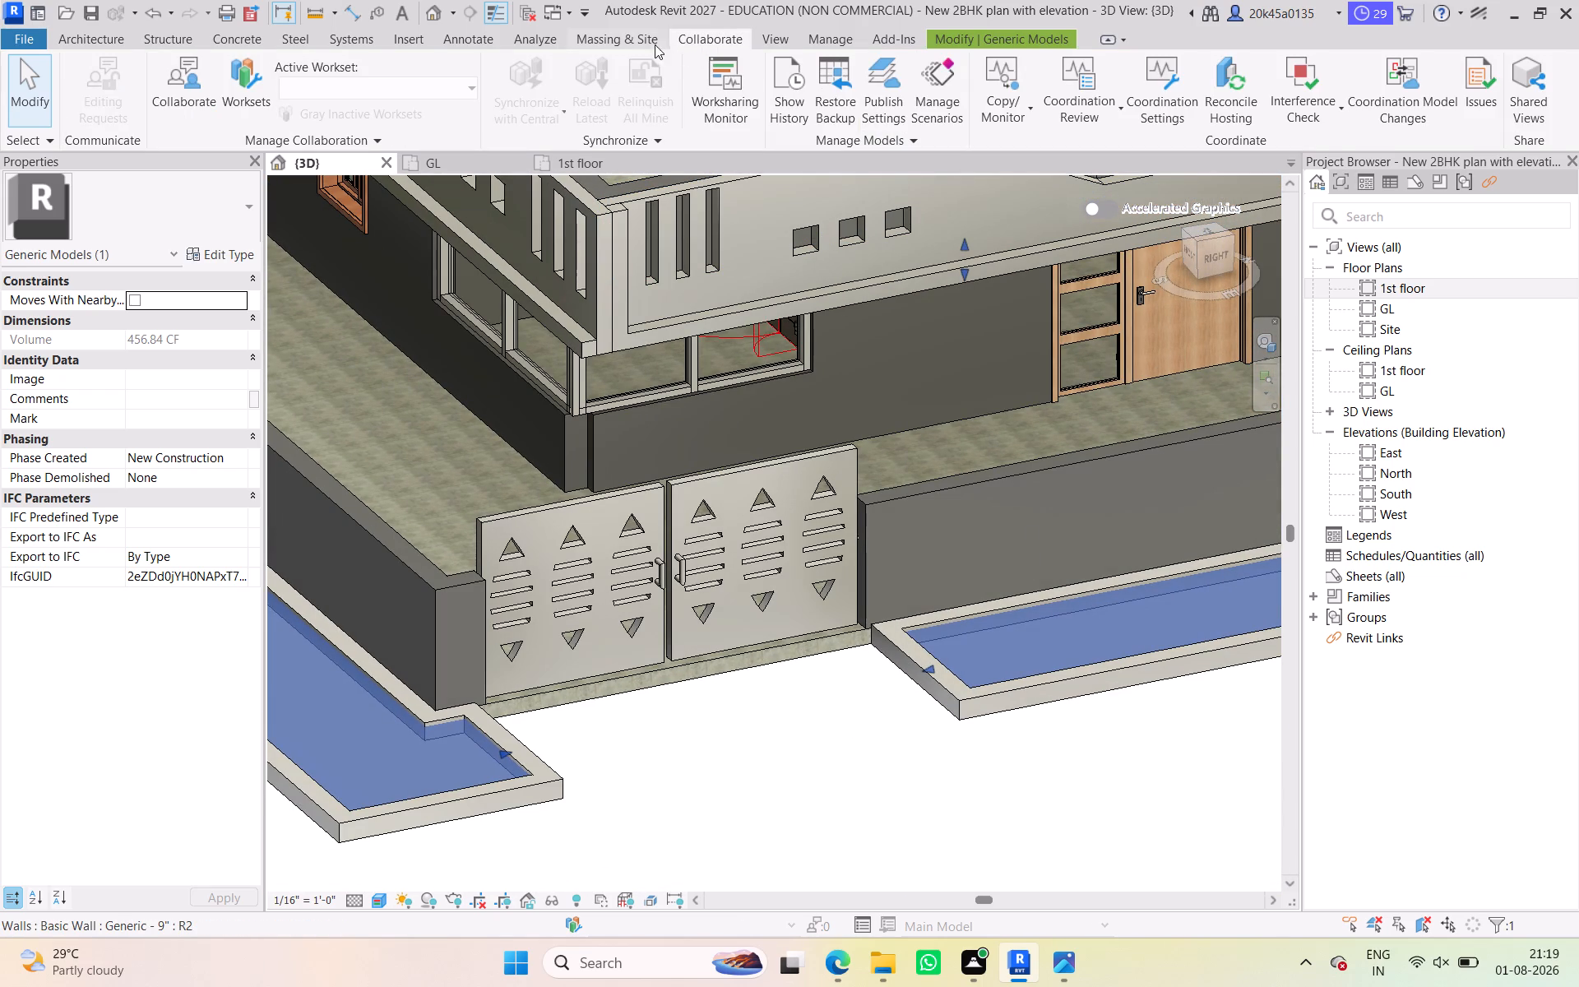
pyautogui.click(638, 45)
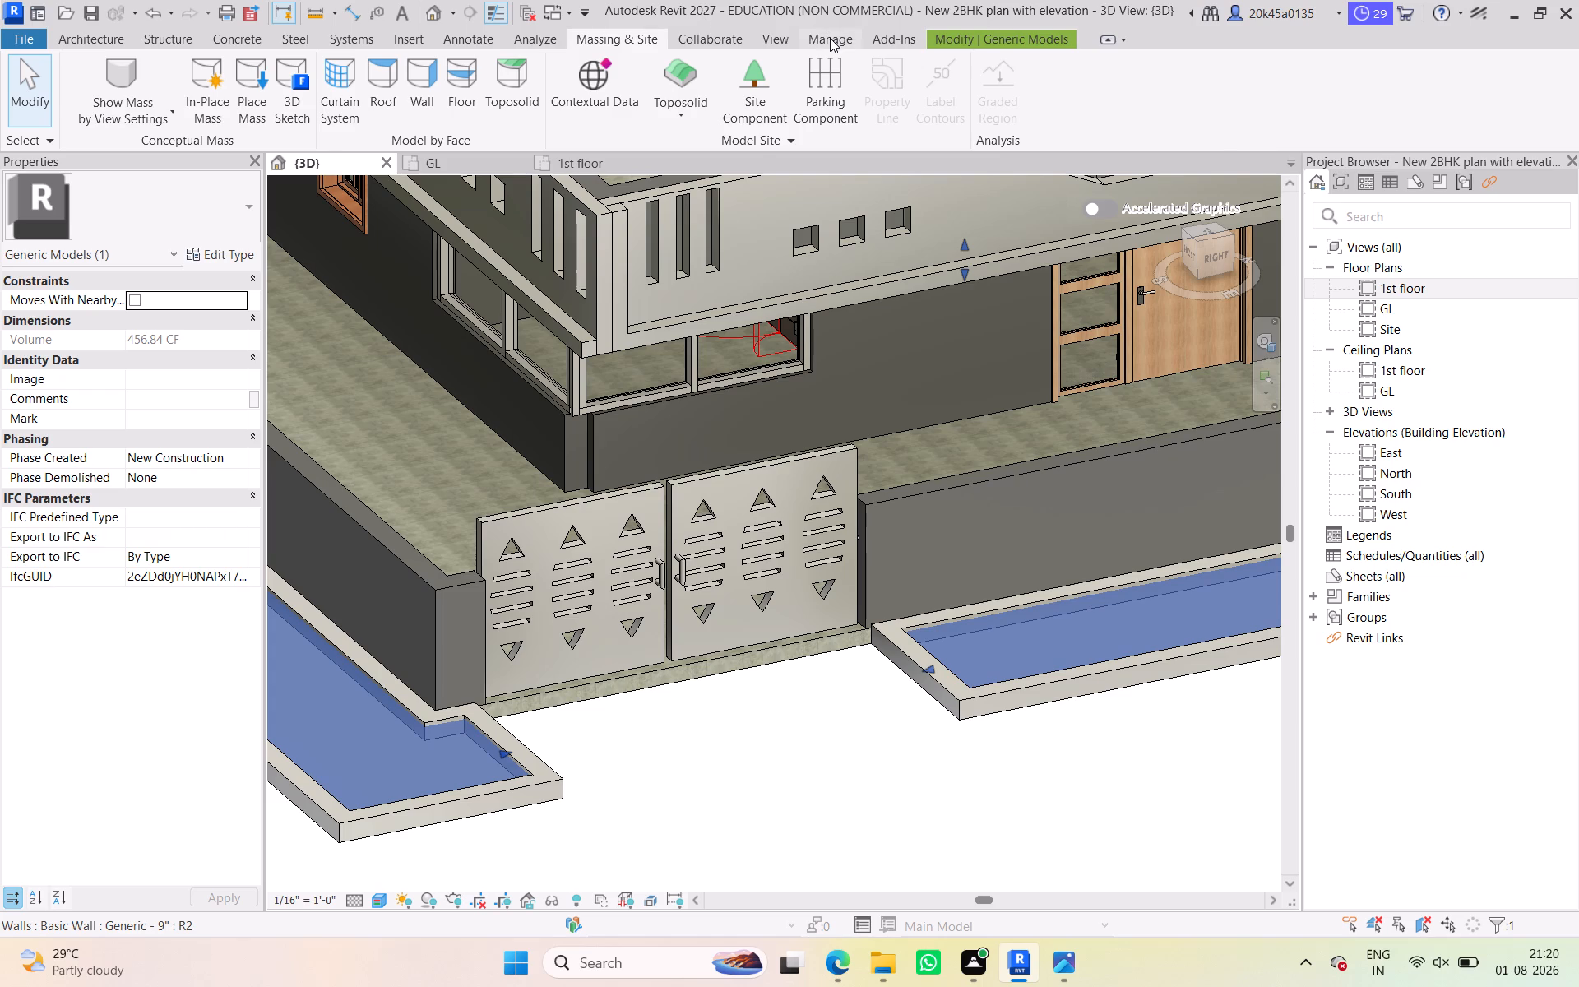
pyautogui.click(830, 38)
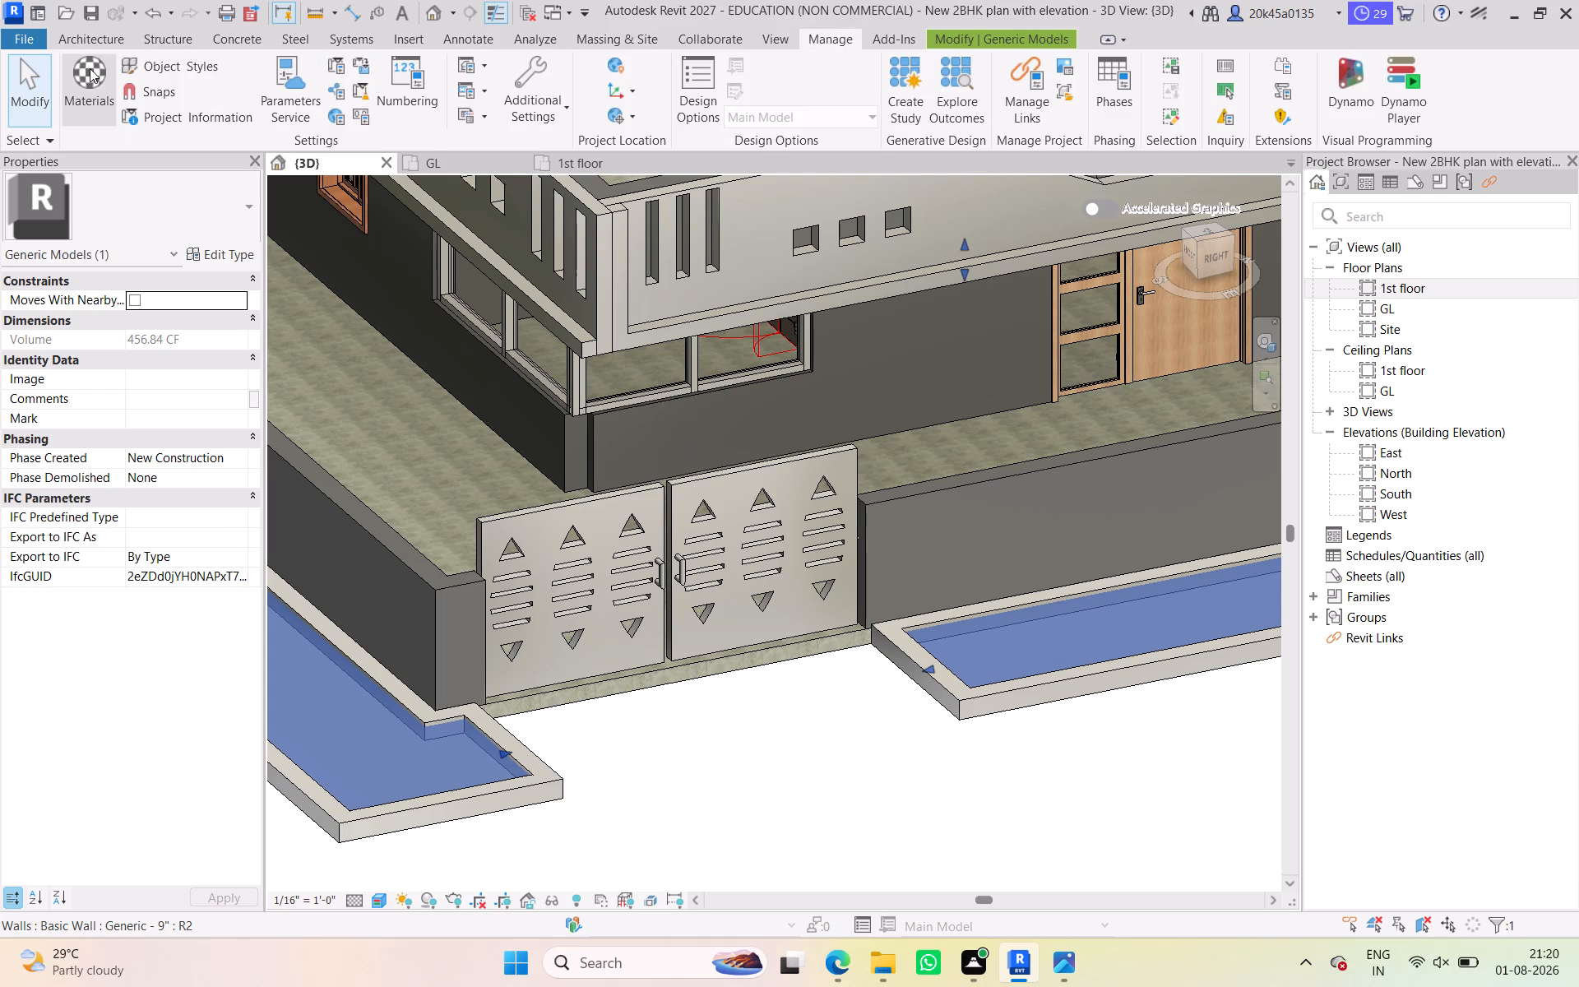
pyautogui.click(90, 68)
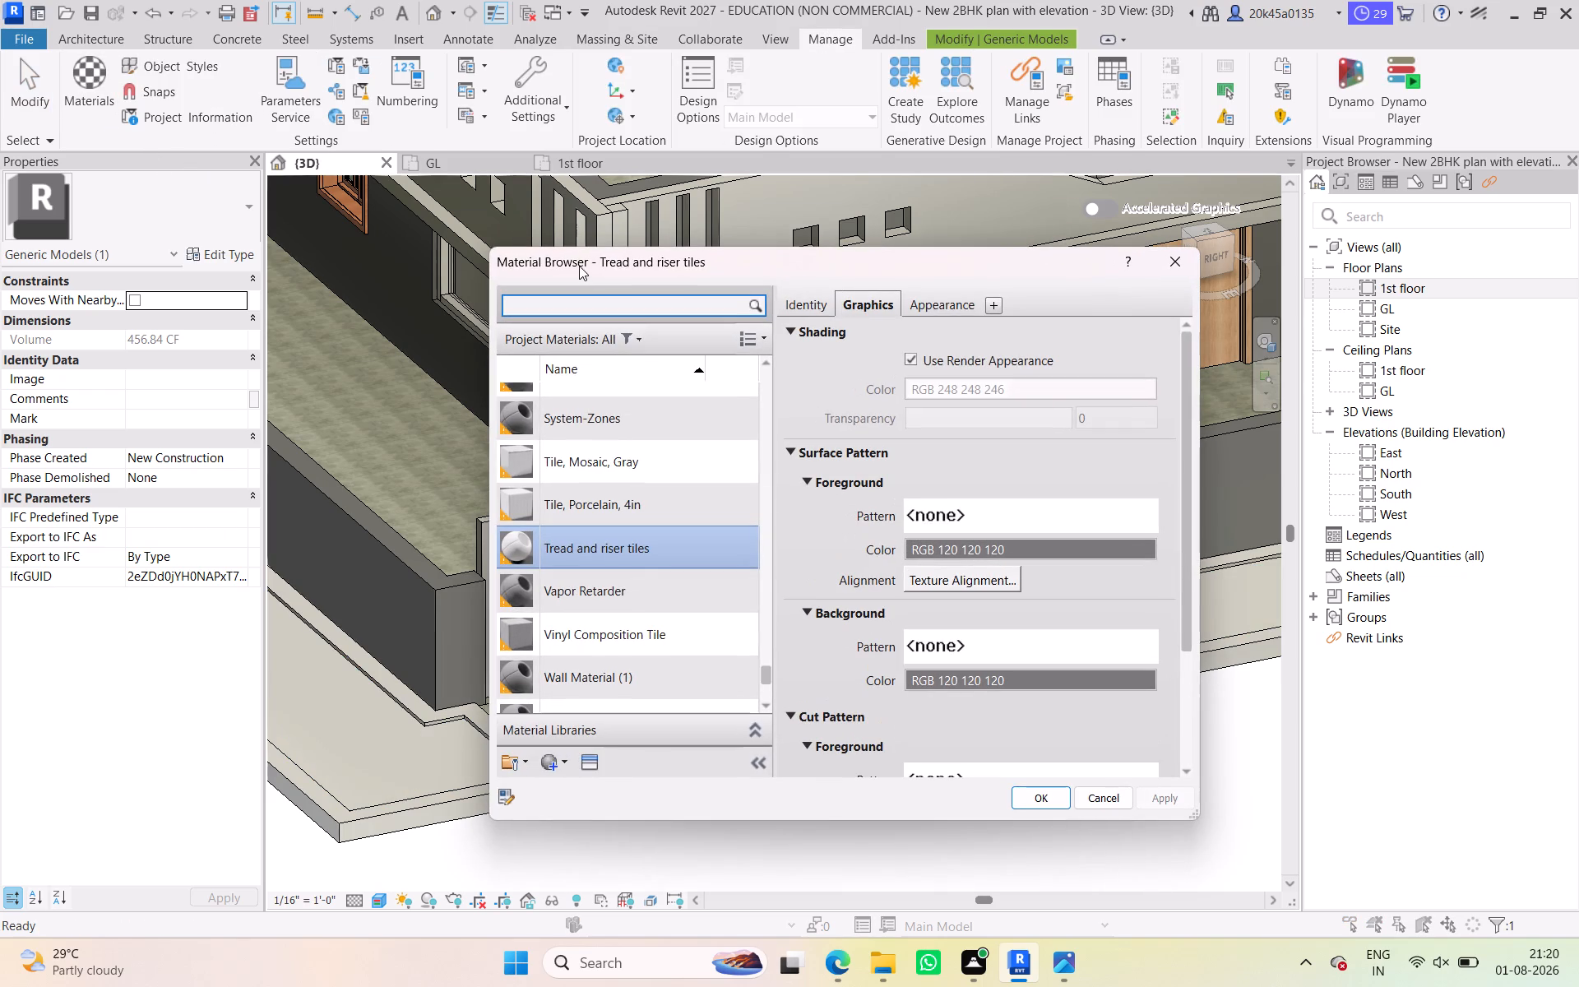
pyautogui.write('GRAS')
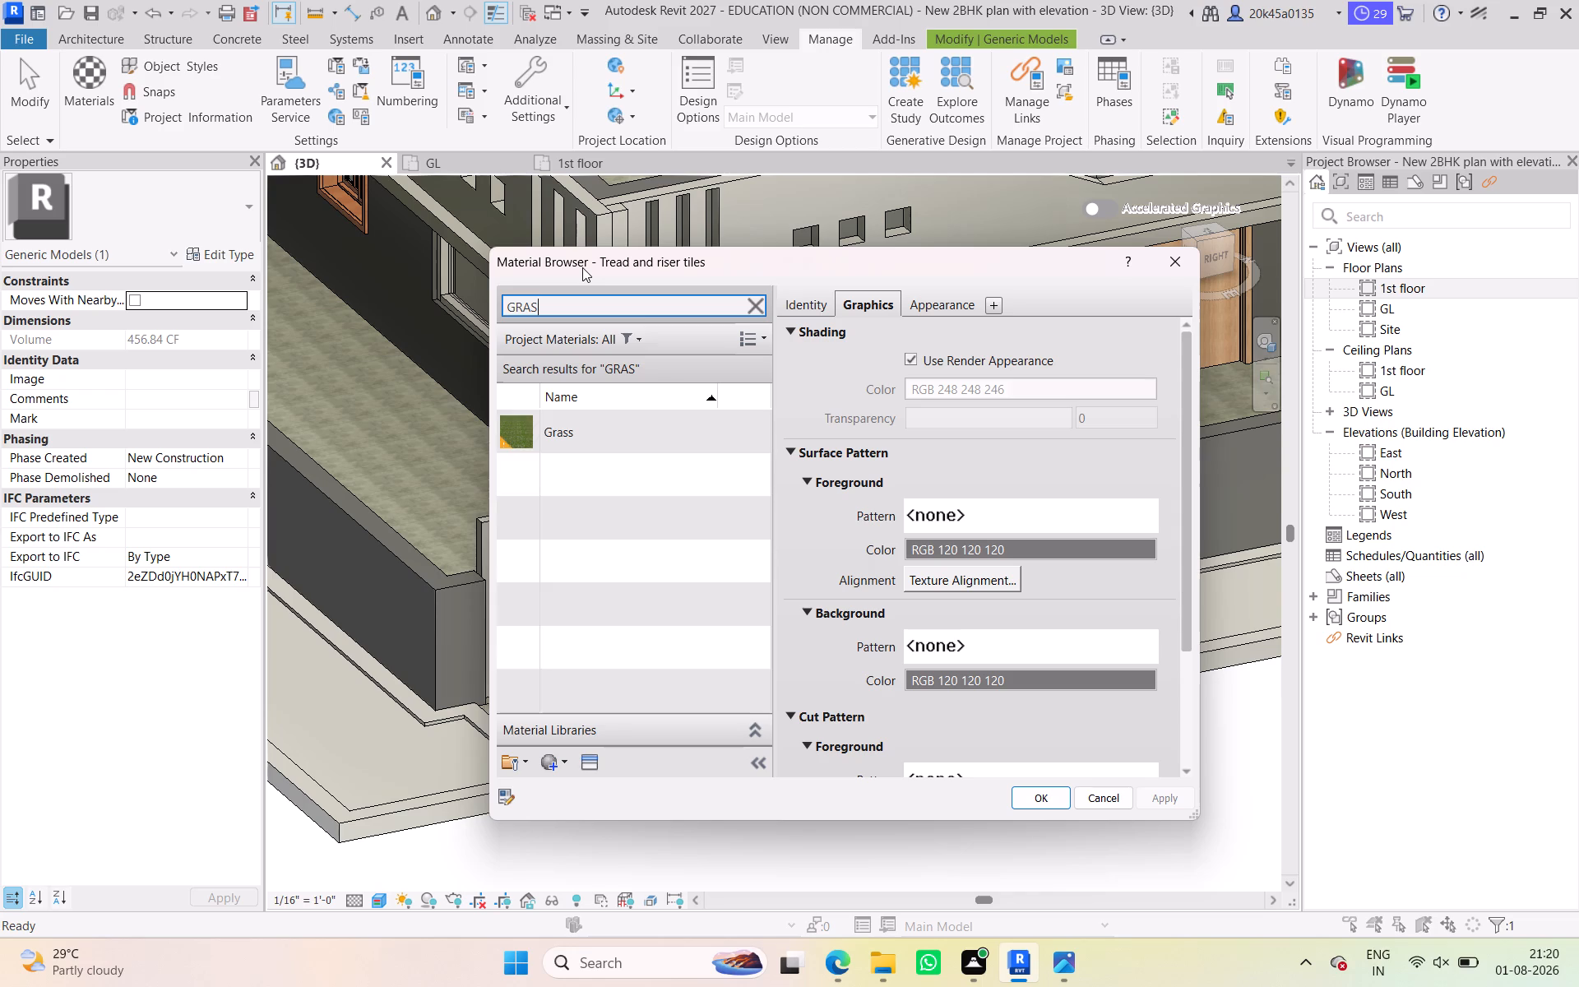
pyautogui.click(623, 437)
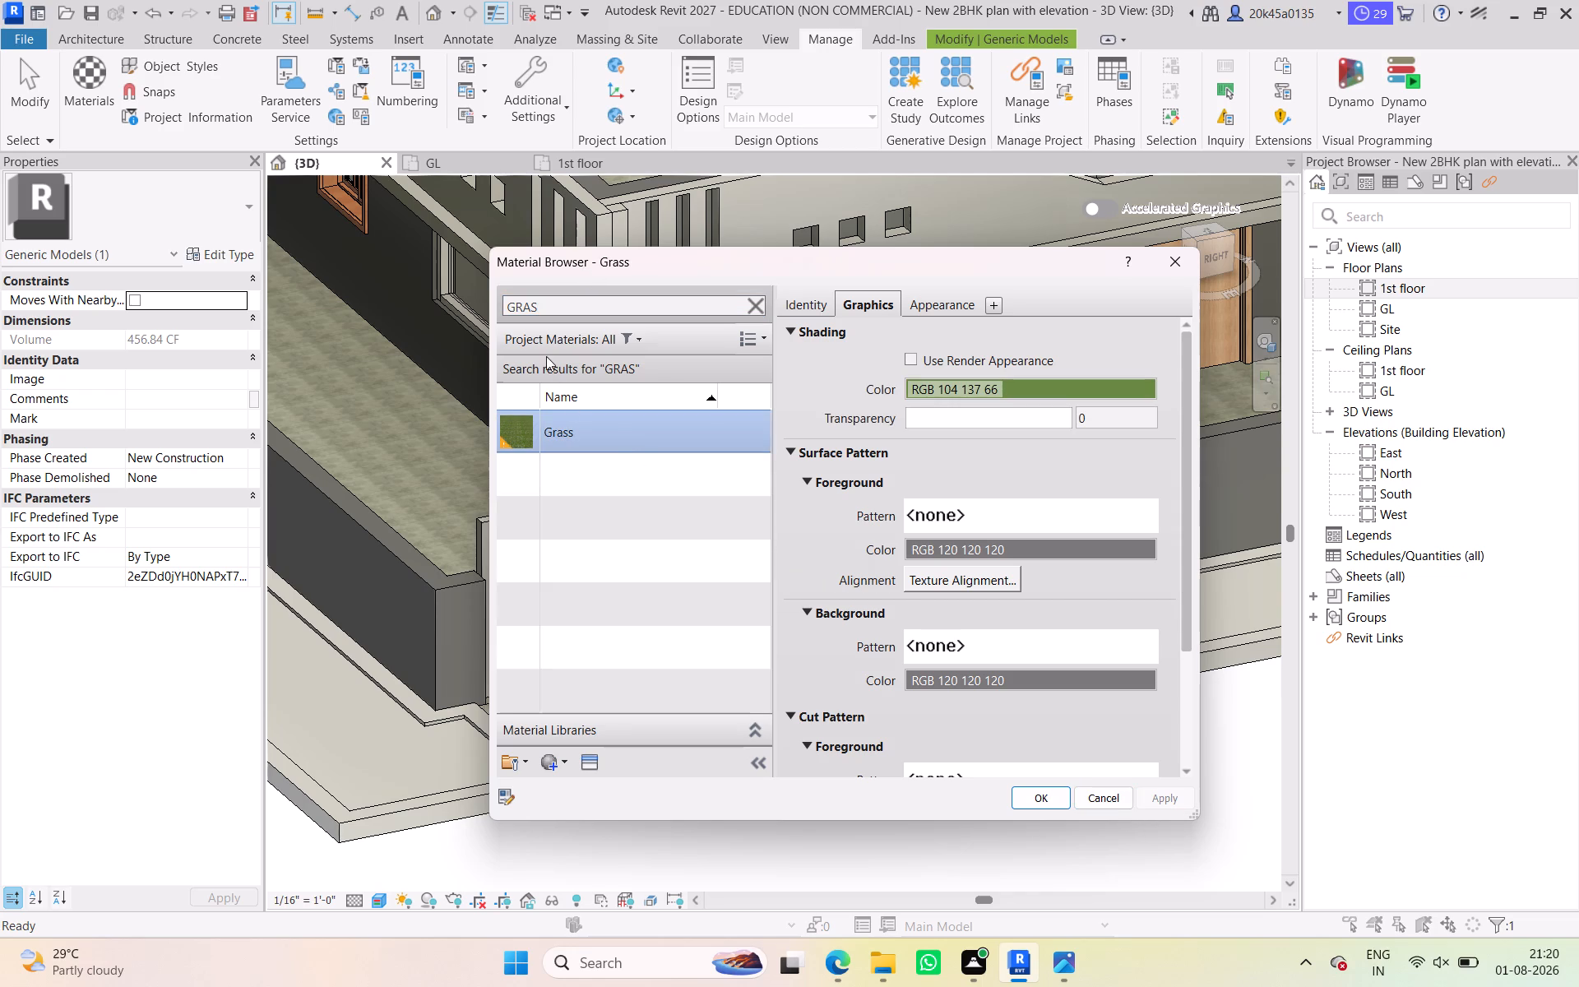
# Search the materials for SOIL, select Earth and enable Use Render Appearance for its shading.
pyautogui.moveTo(553, 308); pyautogui.dragTo(134, 291)
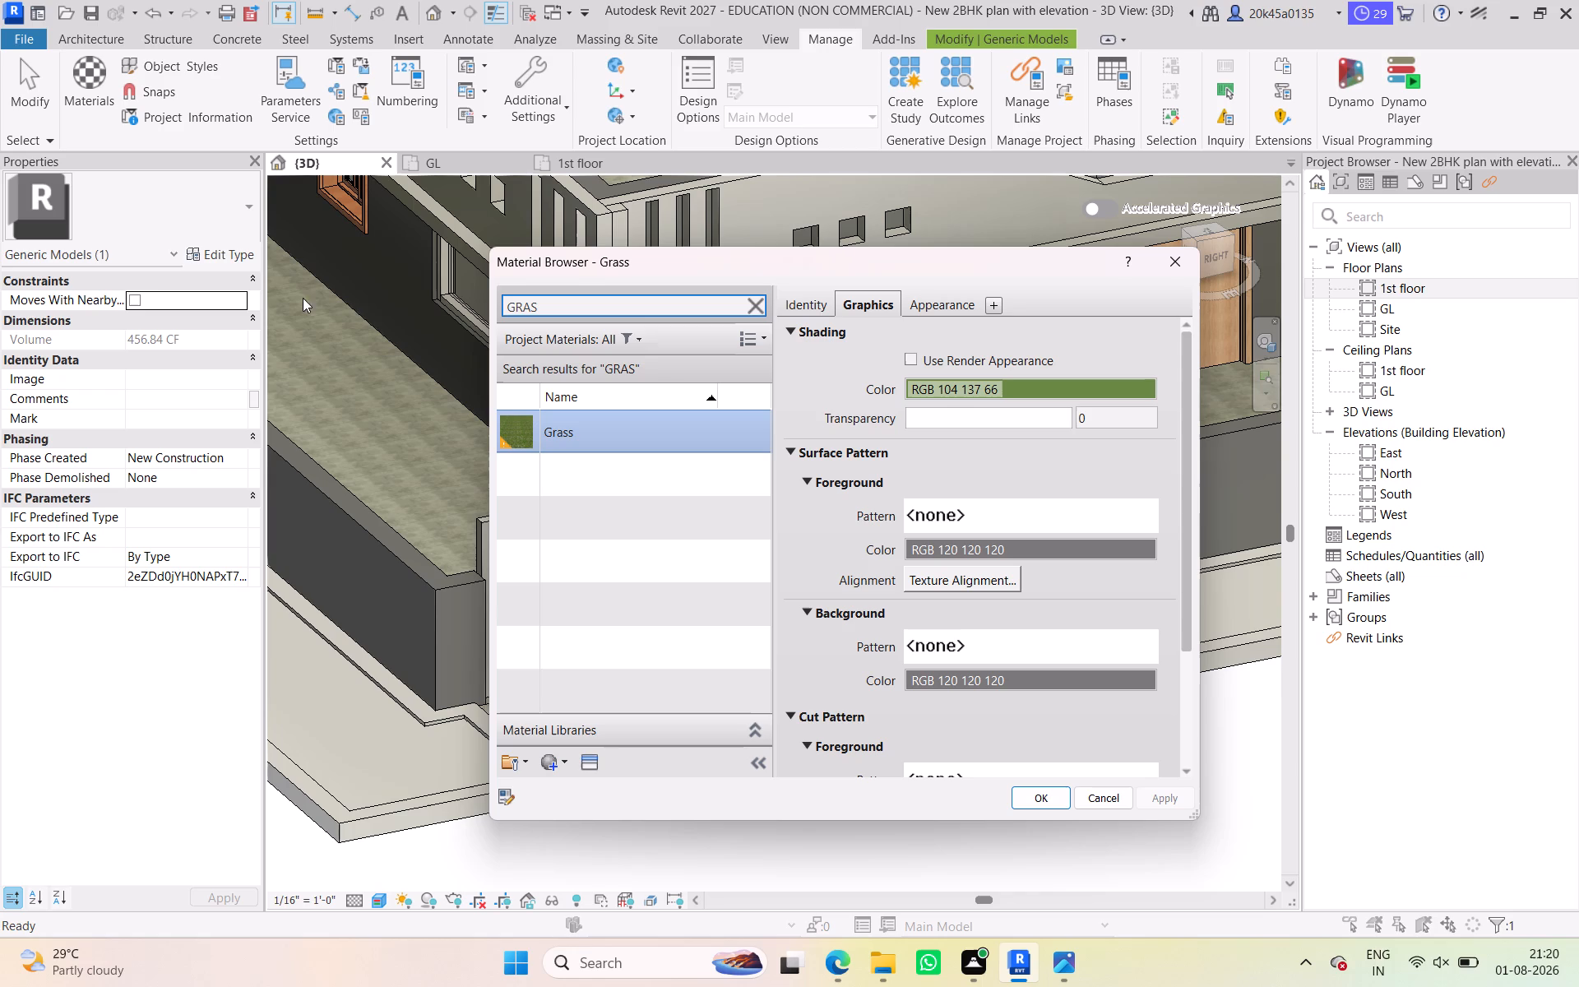
pyautogui.doubleClick(535, 311)
pyautogui.write('SOIL')
pyautogui.click(573, 435)
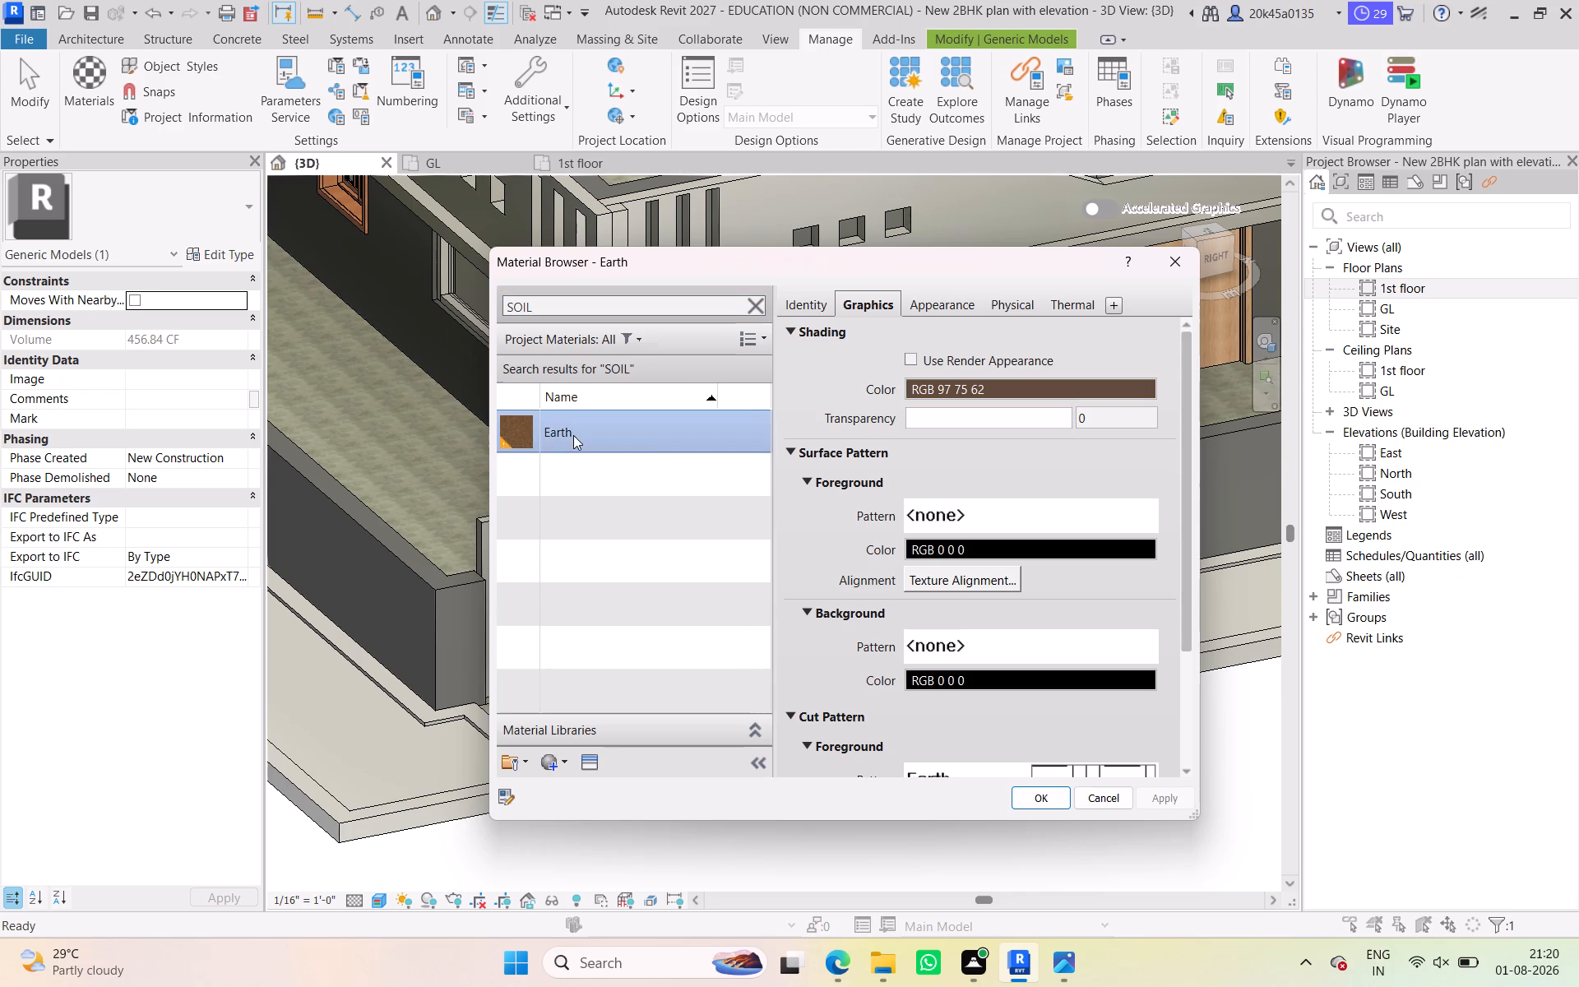
pyautogui.click(907, 362)
pyautogui.click(928, 310)
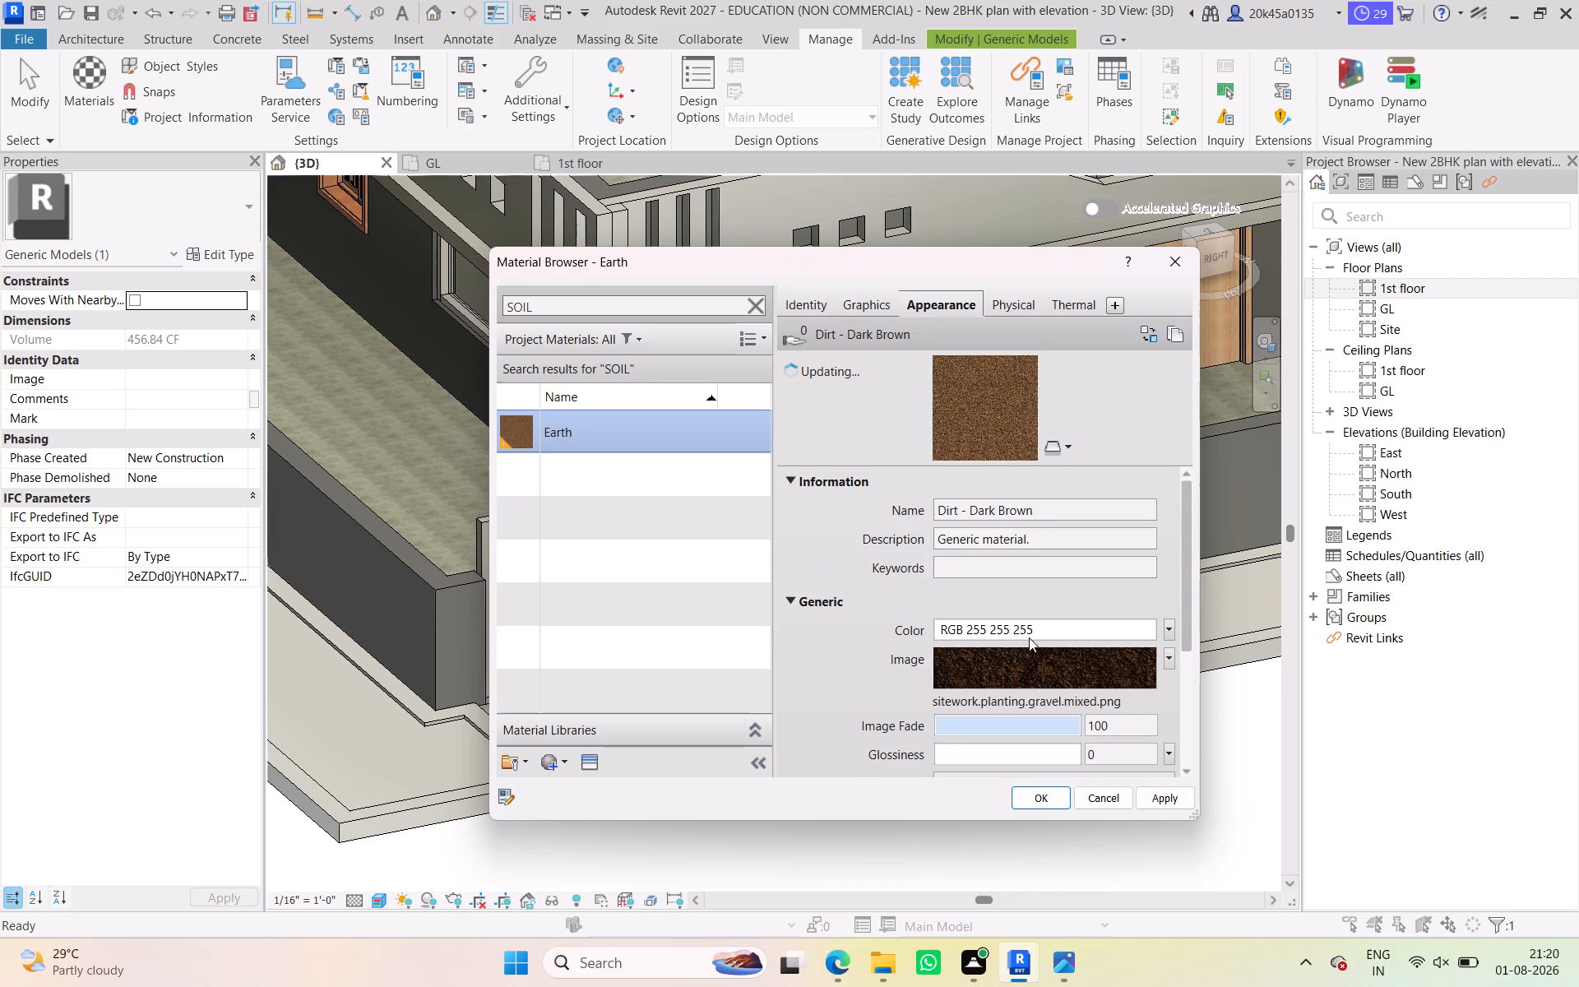
pyautogui.click(1055, 795)
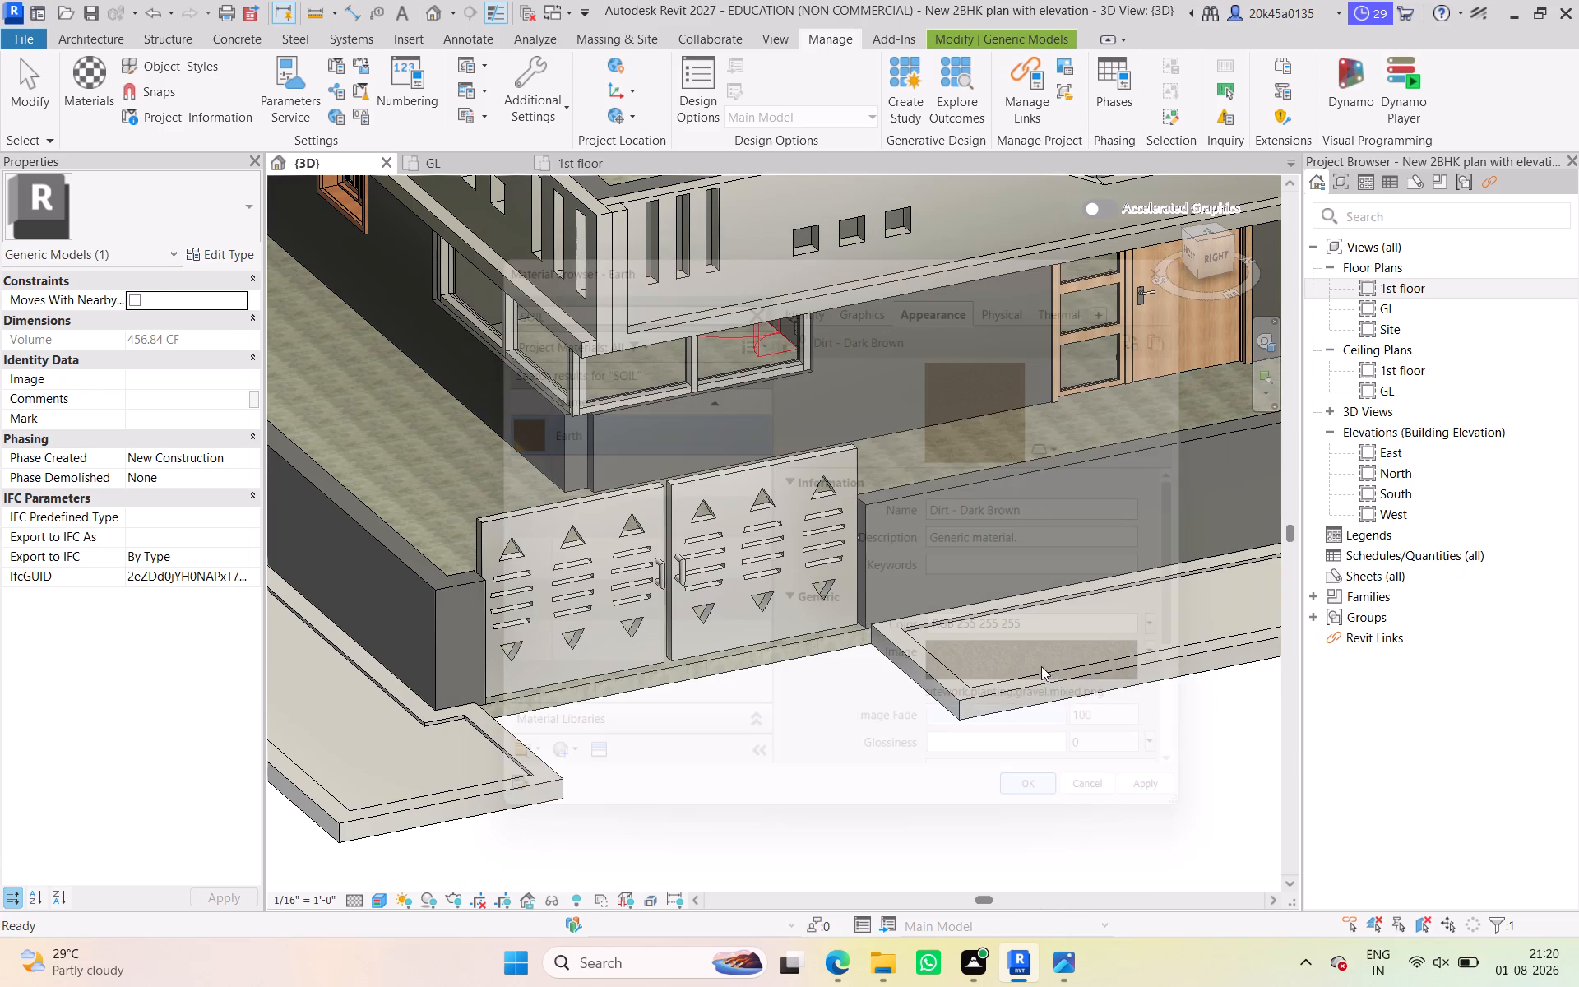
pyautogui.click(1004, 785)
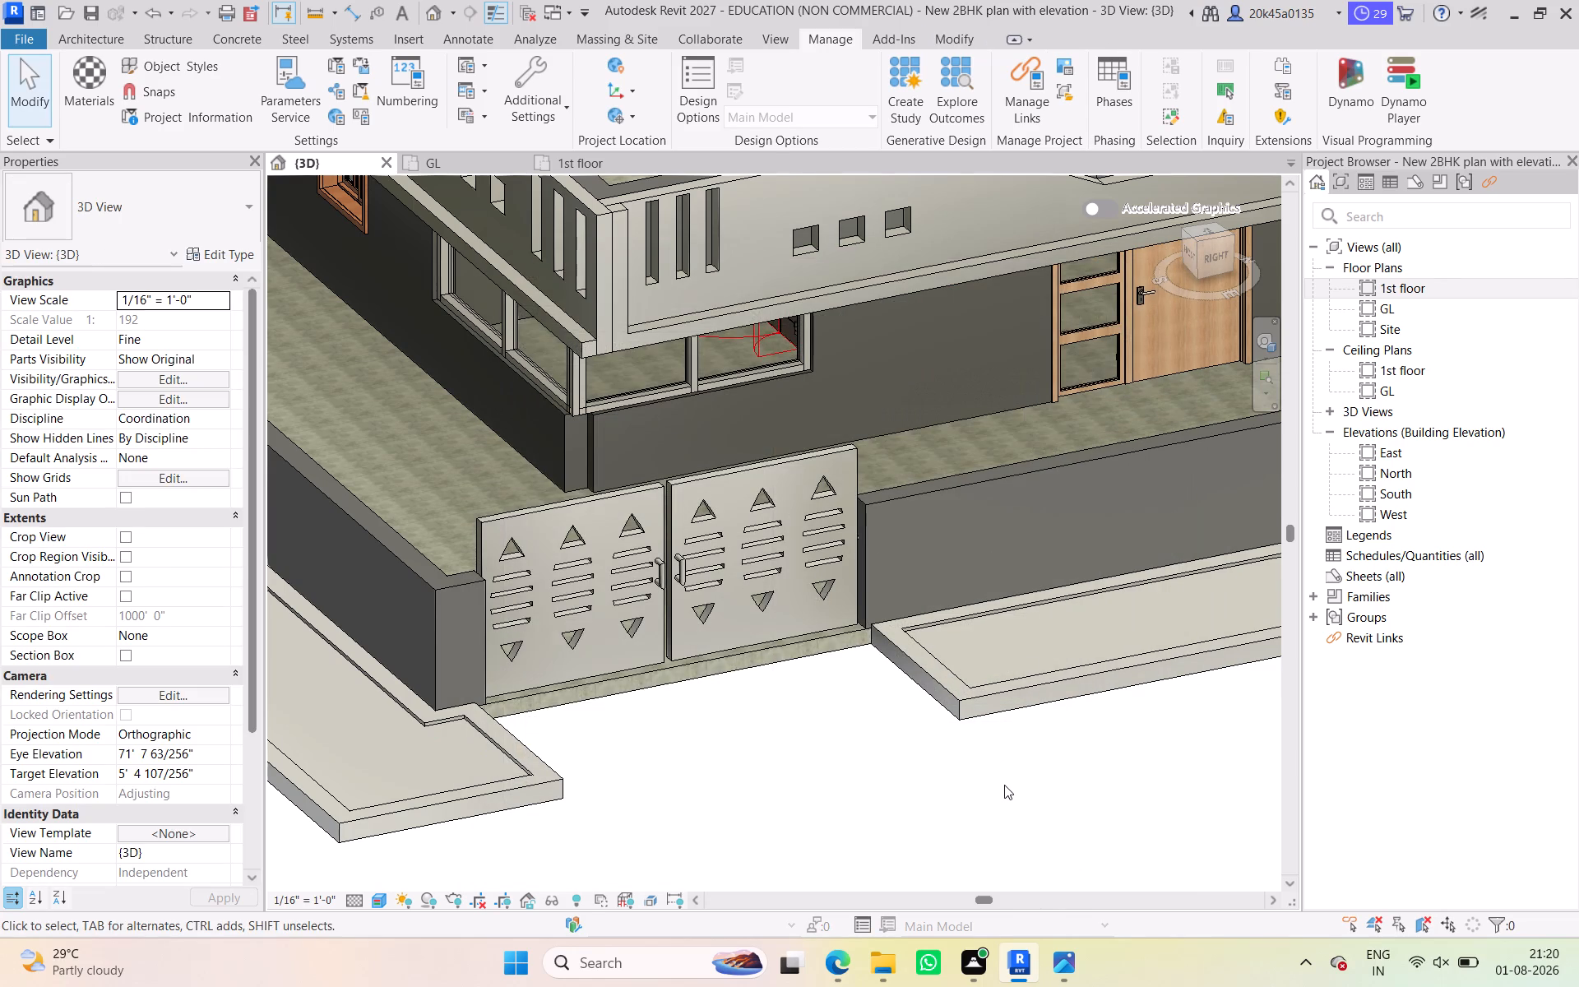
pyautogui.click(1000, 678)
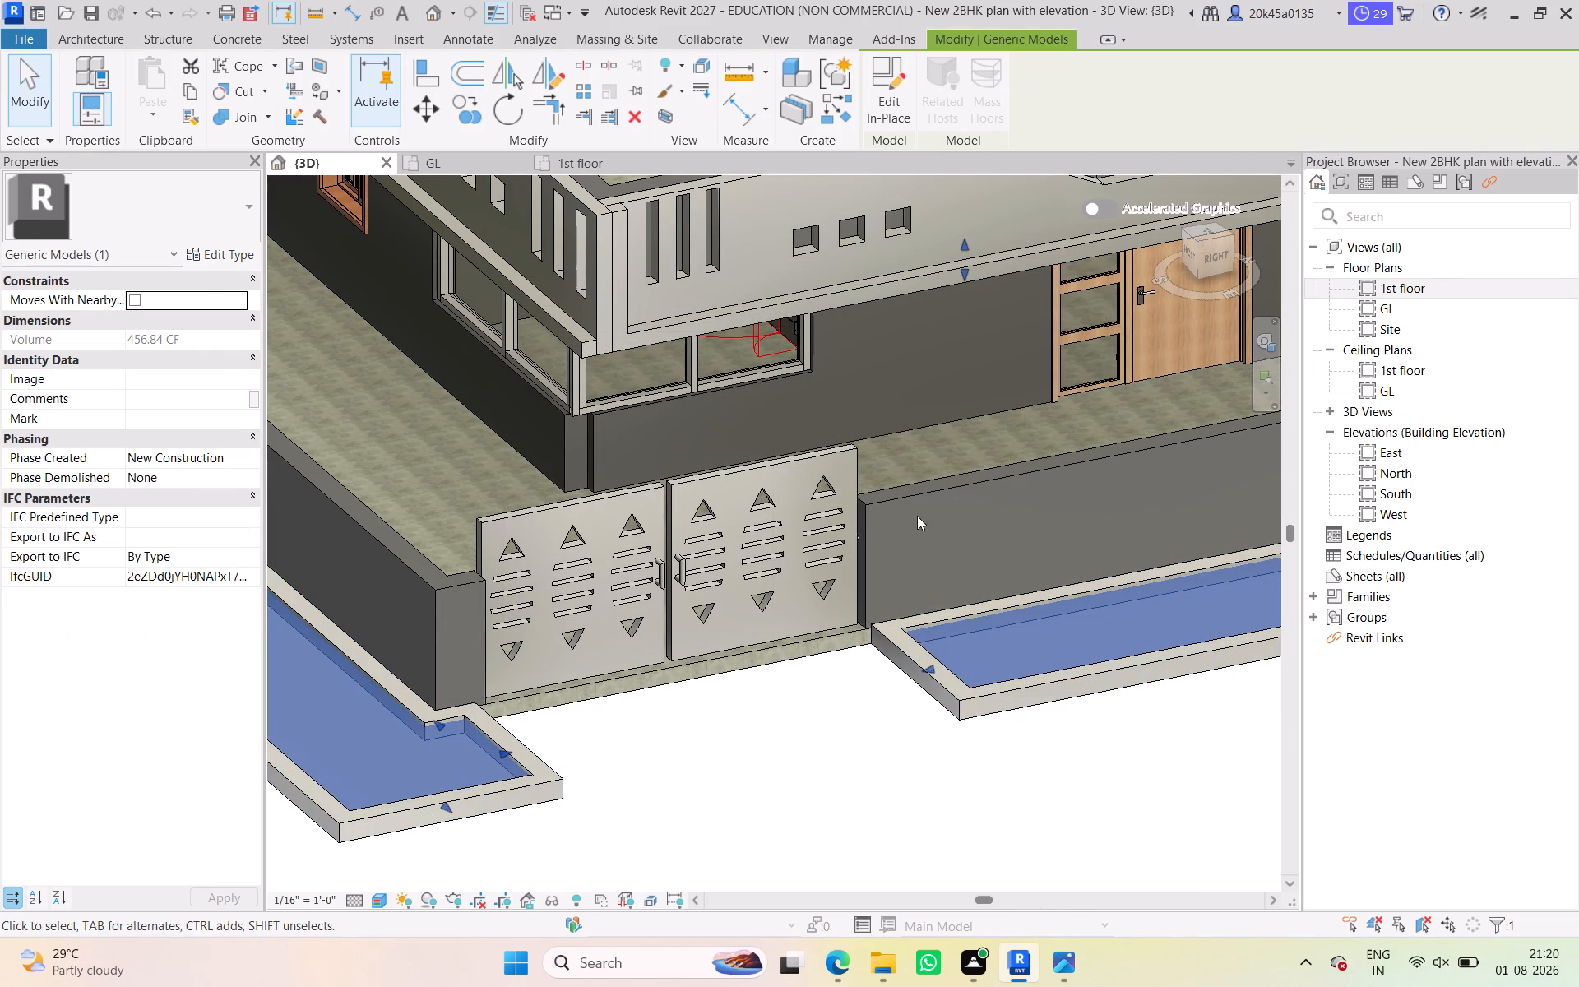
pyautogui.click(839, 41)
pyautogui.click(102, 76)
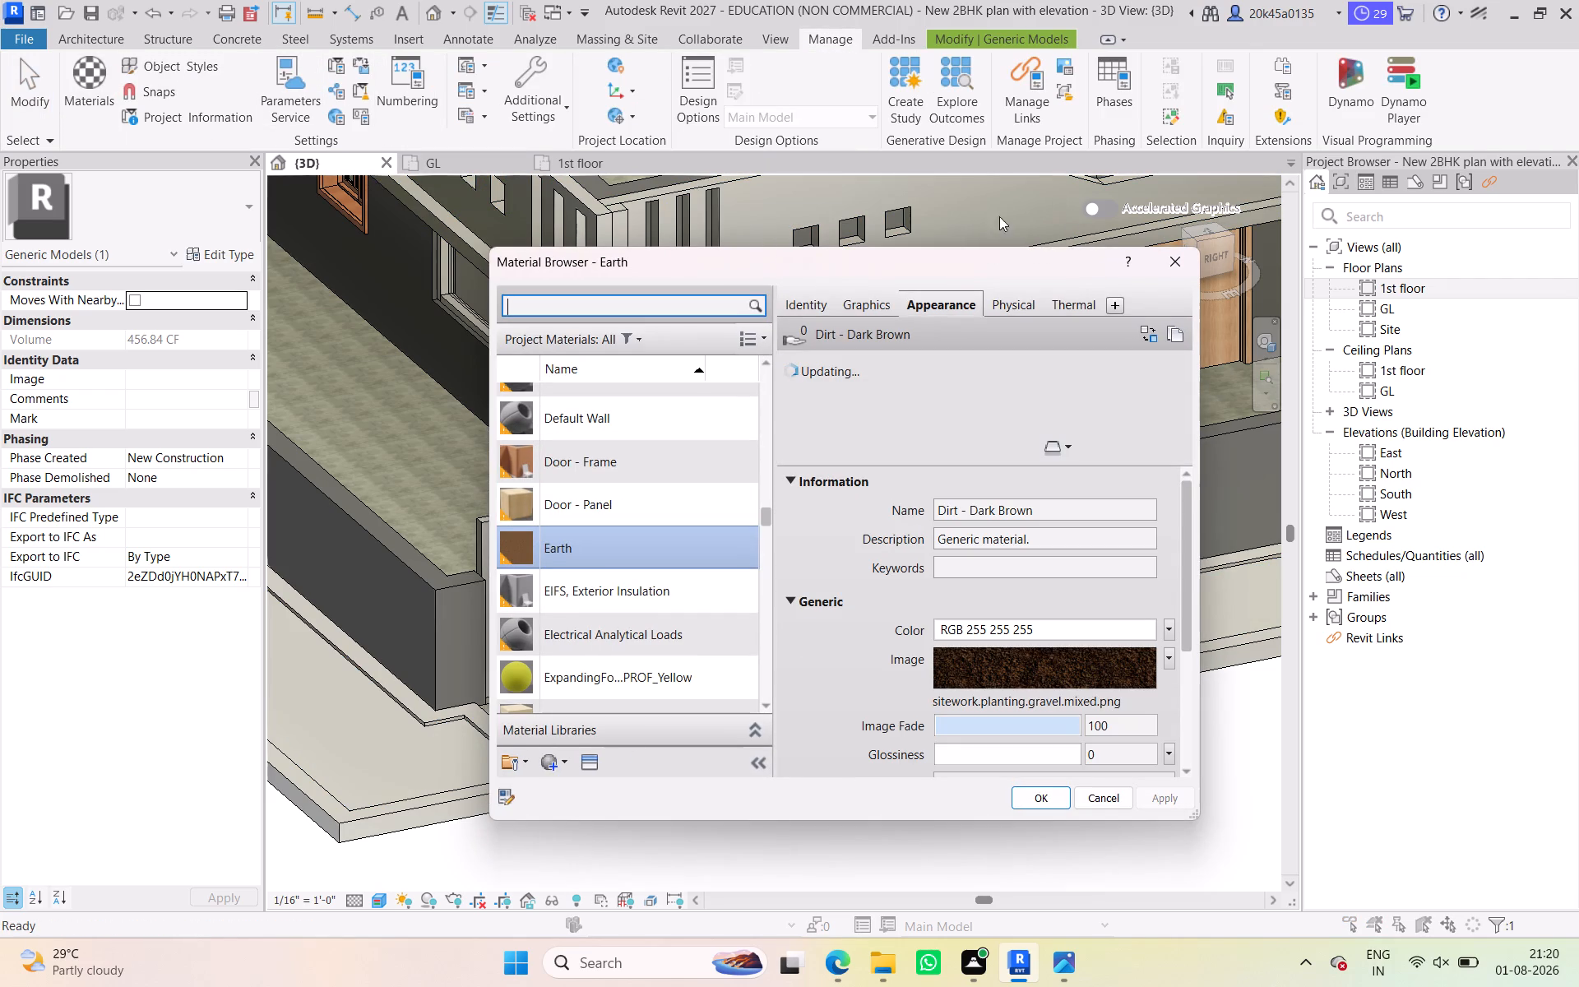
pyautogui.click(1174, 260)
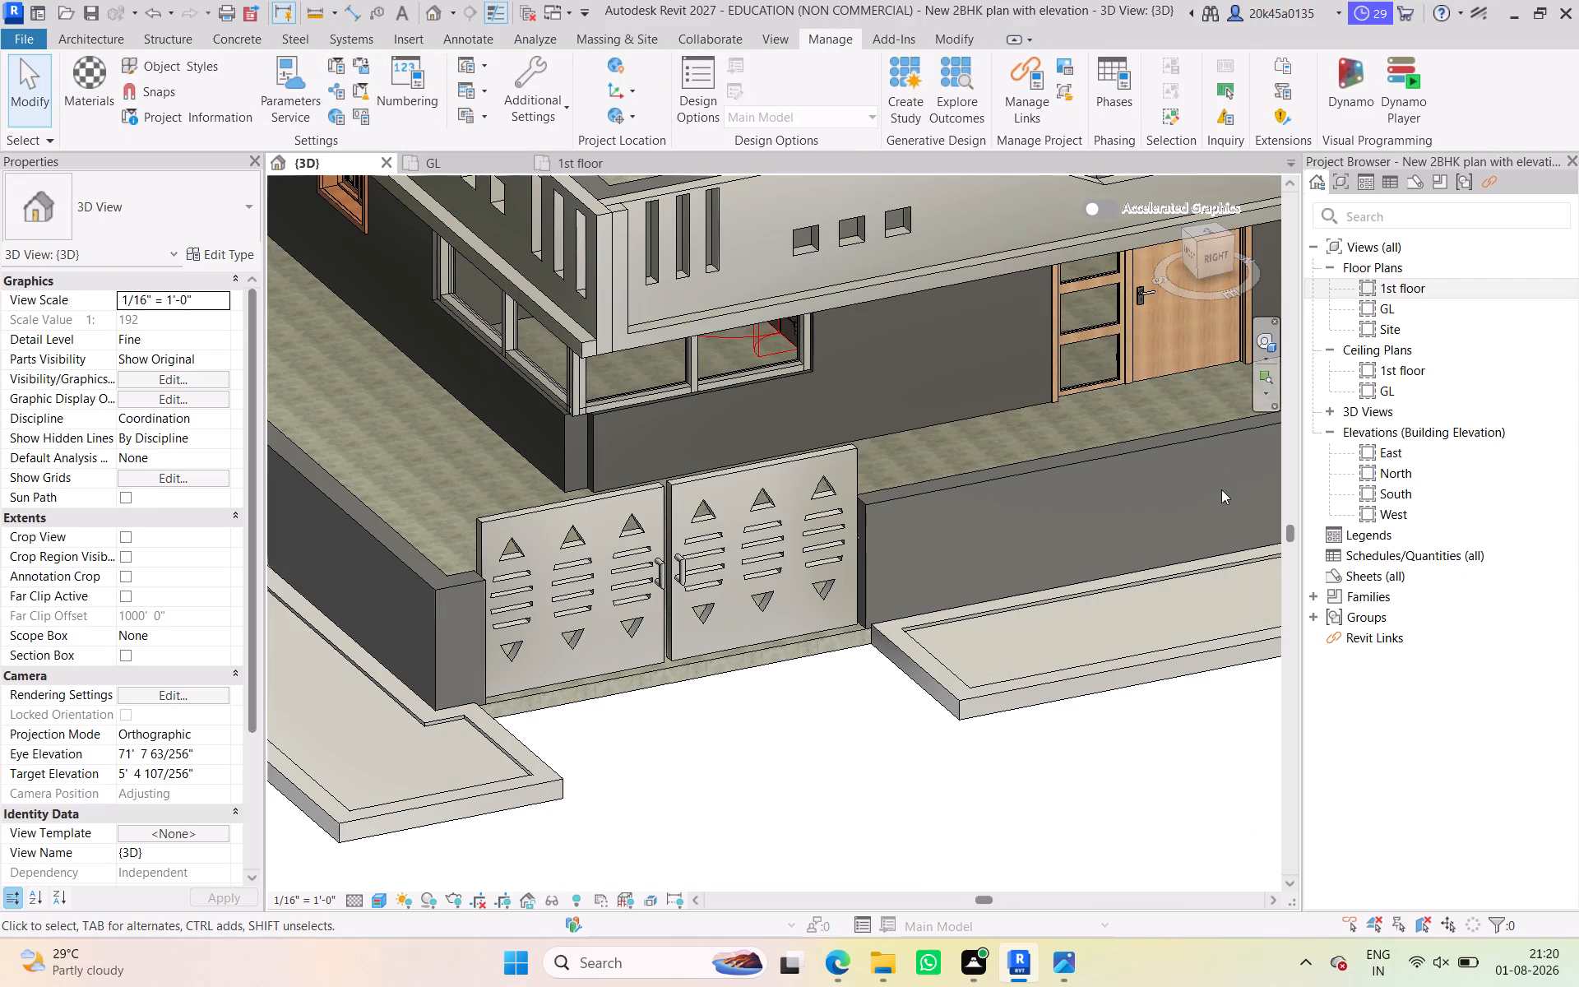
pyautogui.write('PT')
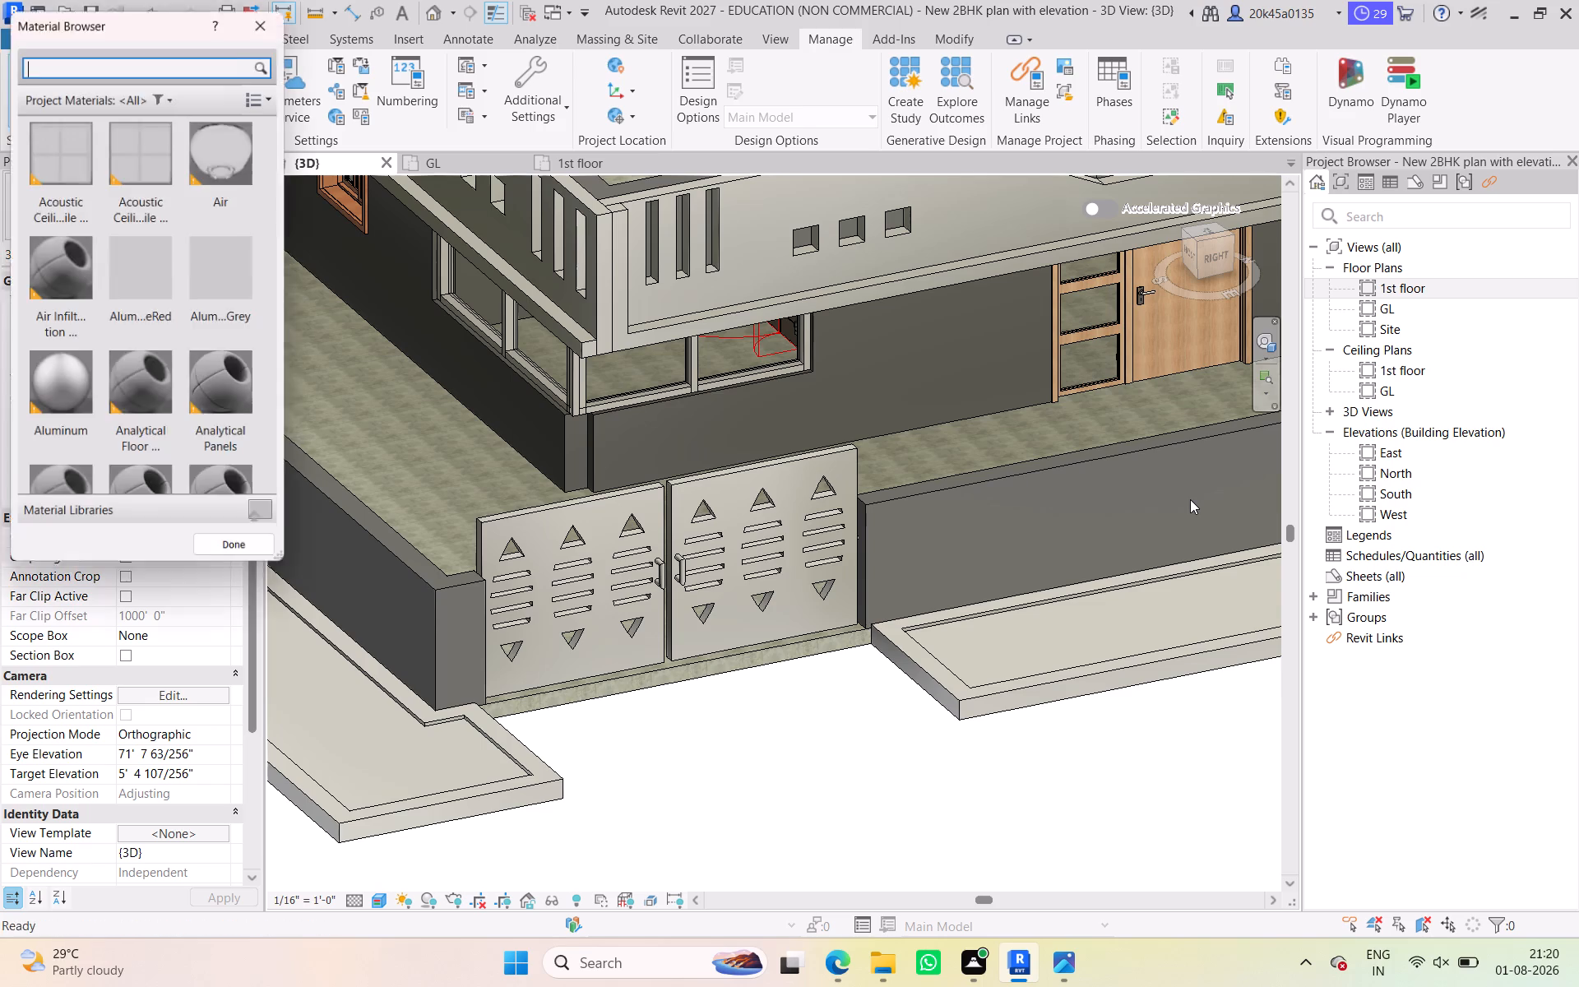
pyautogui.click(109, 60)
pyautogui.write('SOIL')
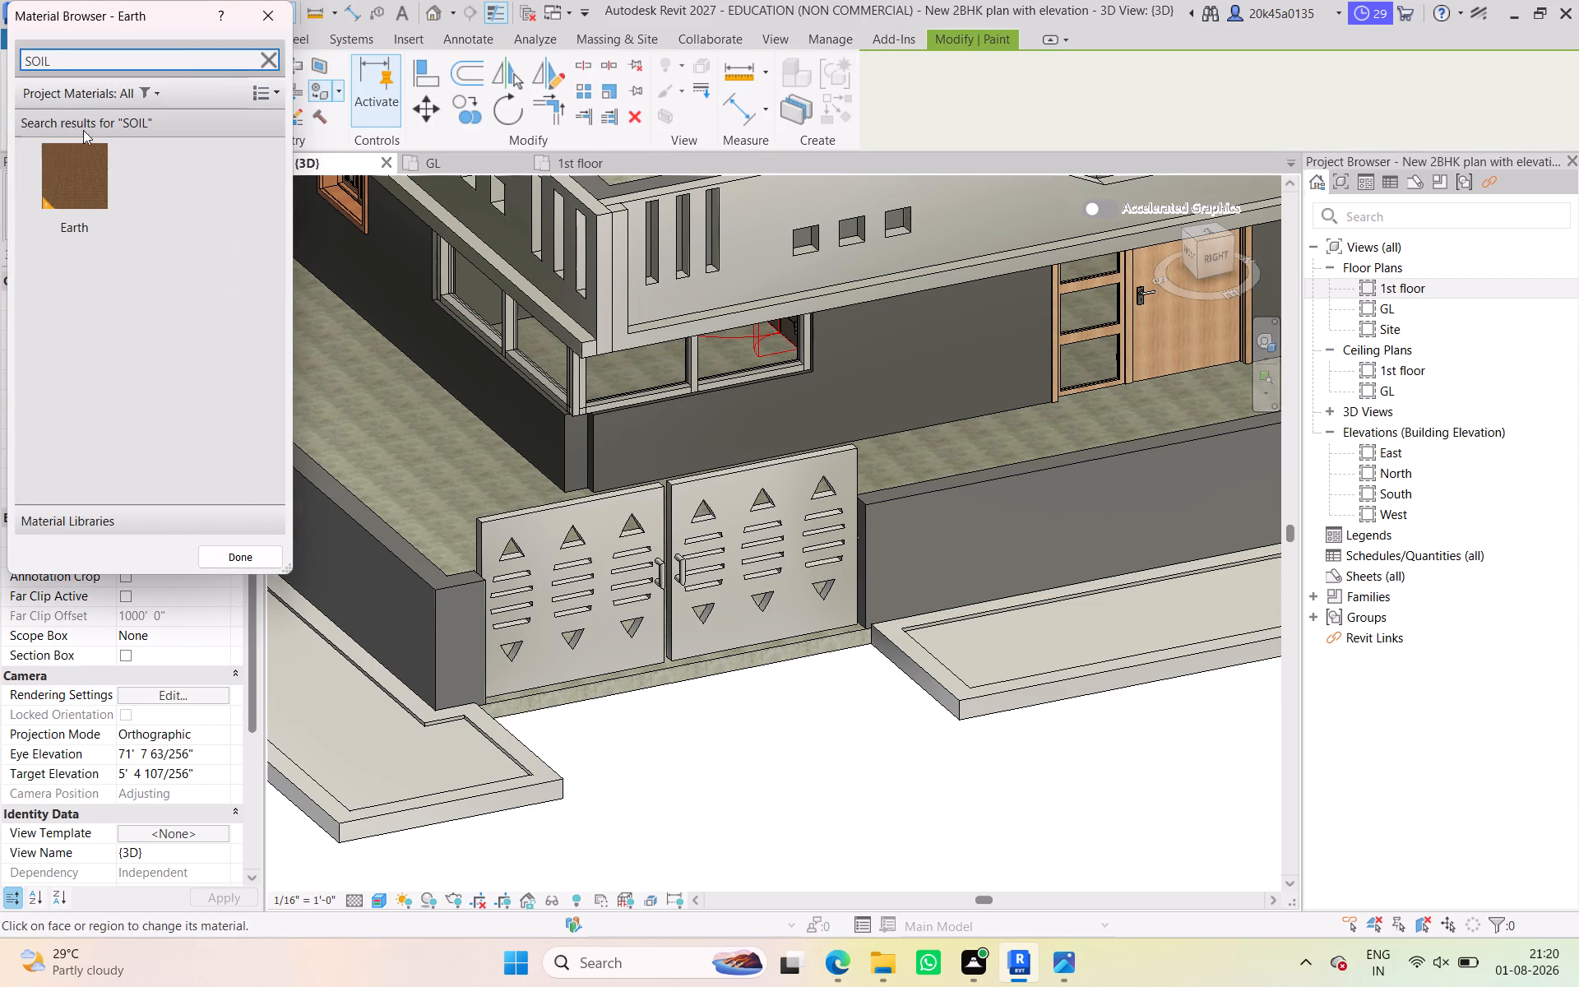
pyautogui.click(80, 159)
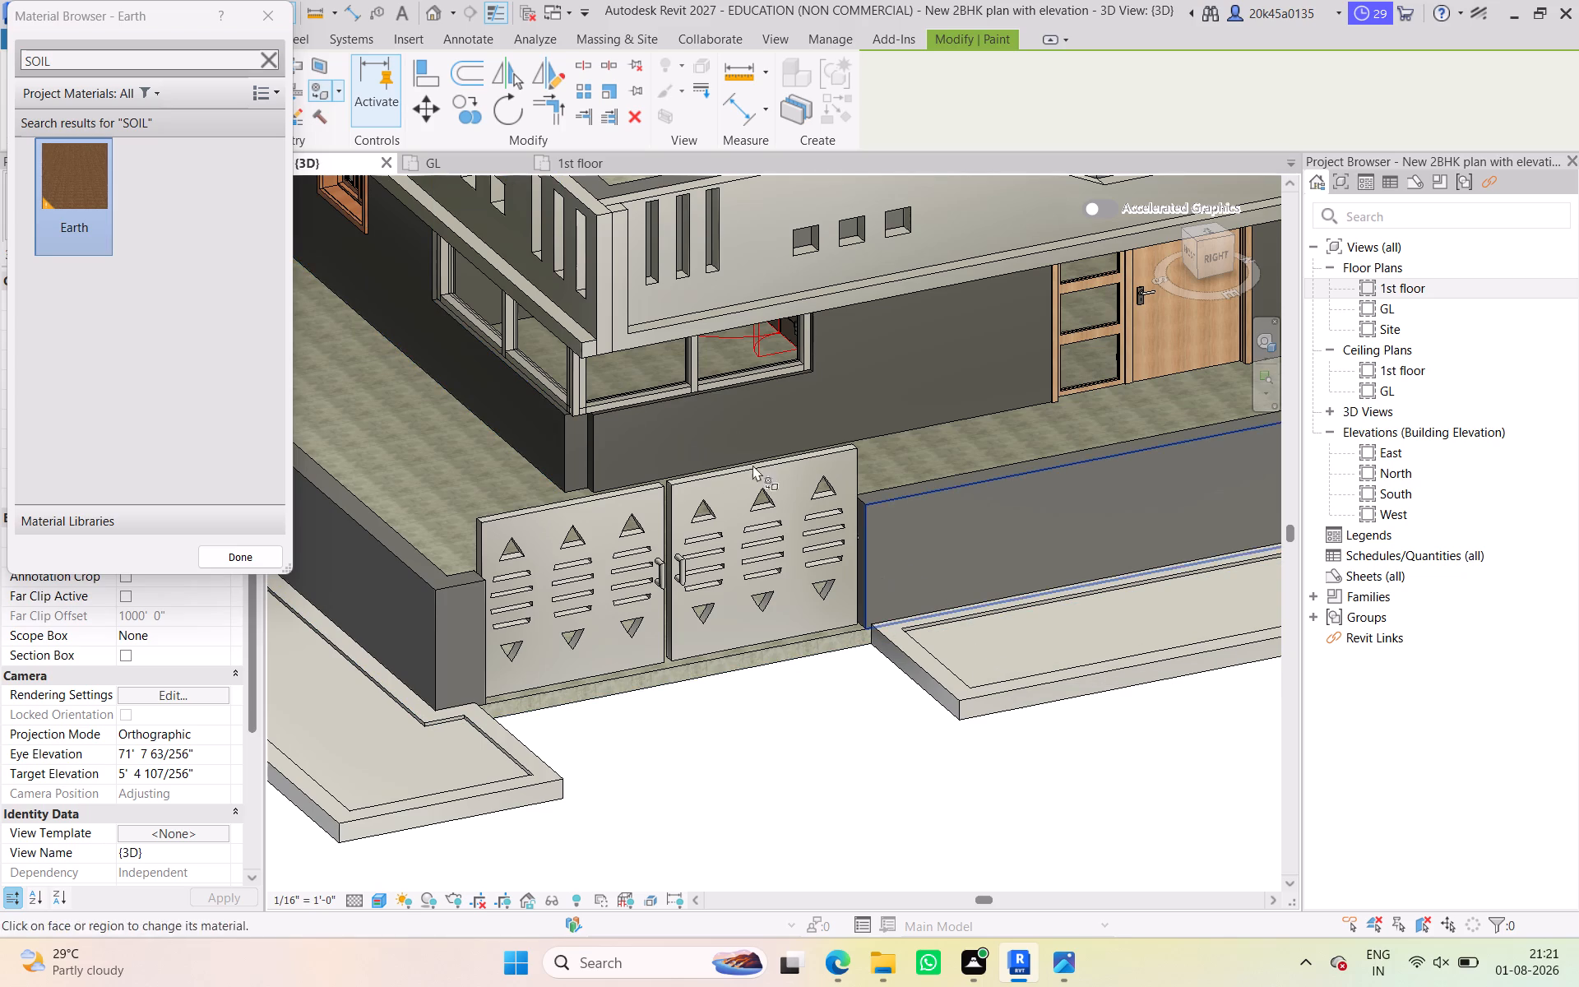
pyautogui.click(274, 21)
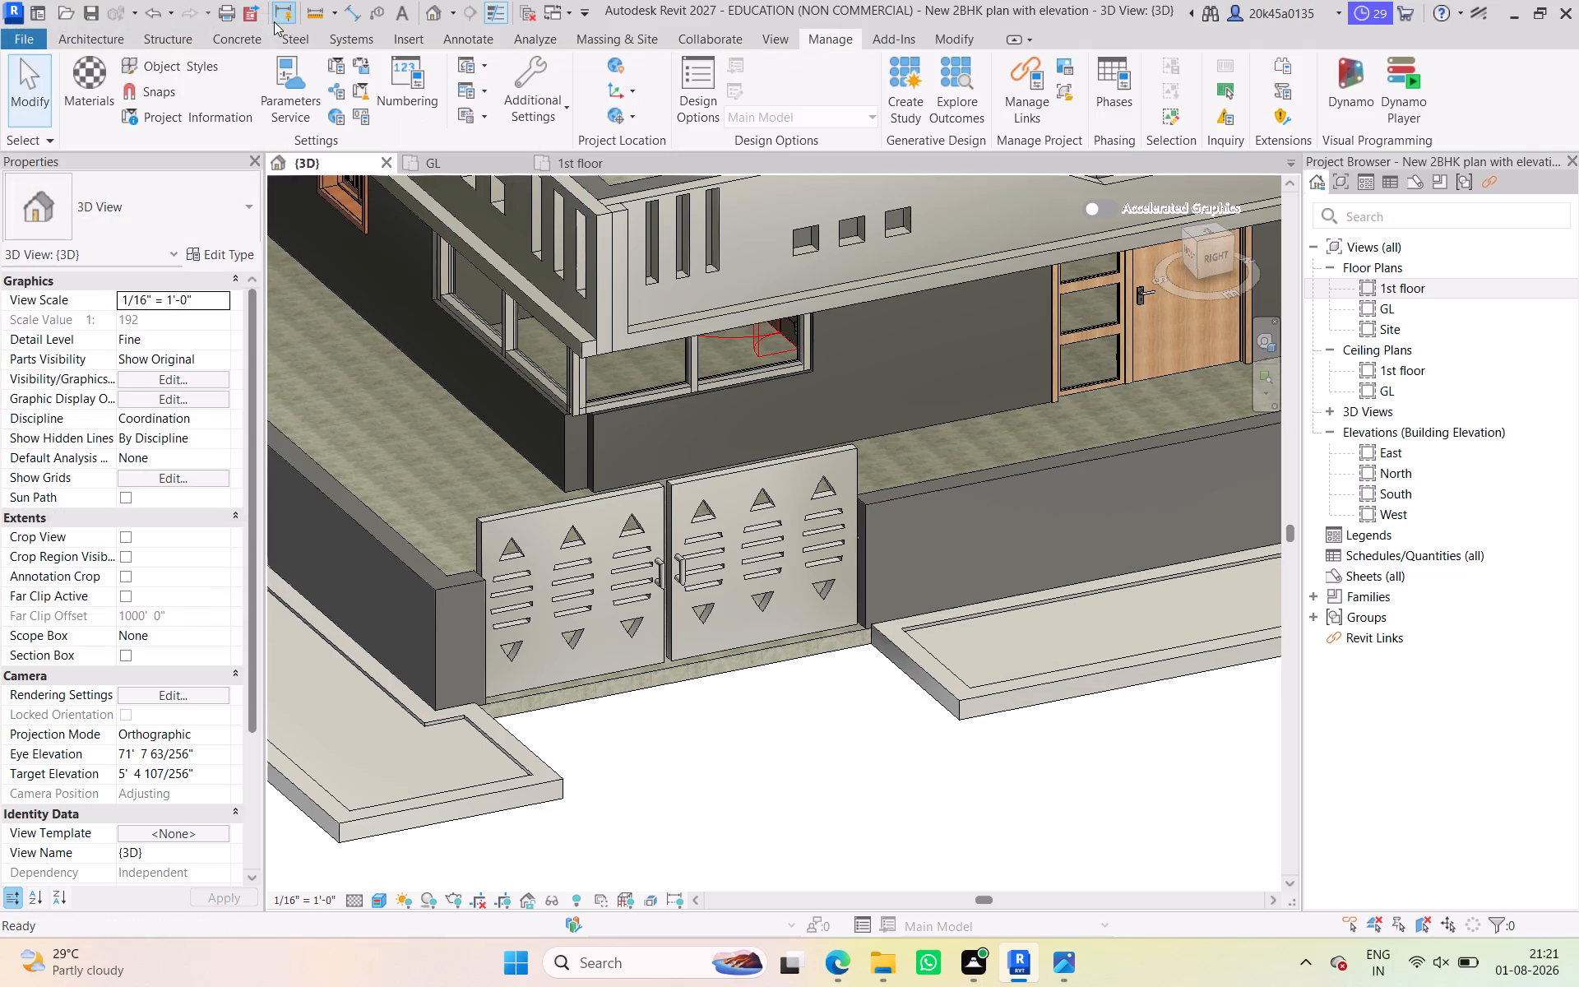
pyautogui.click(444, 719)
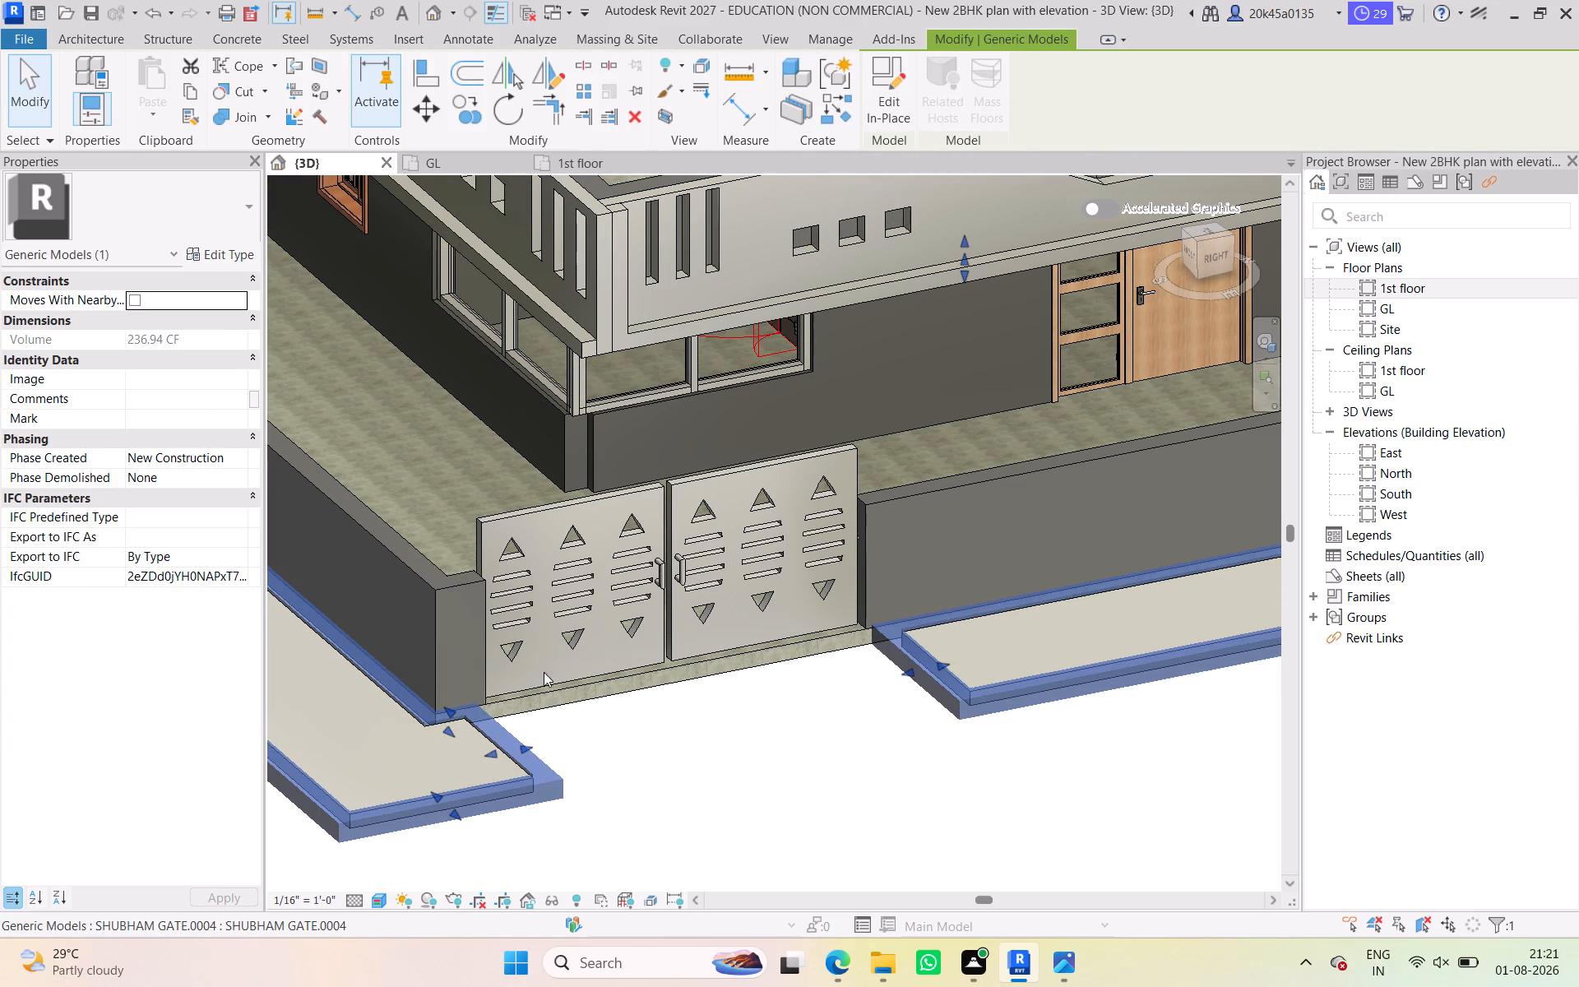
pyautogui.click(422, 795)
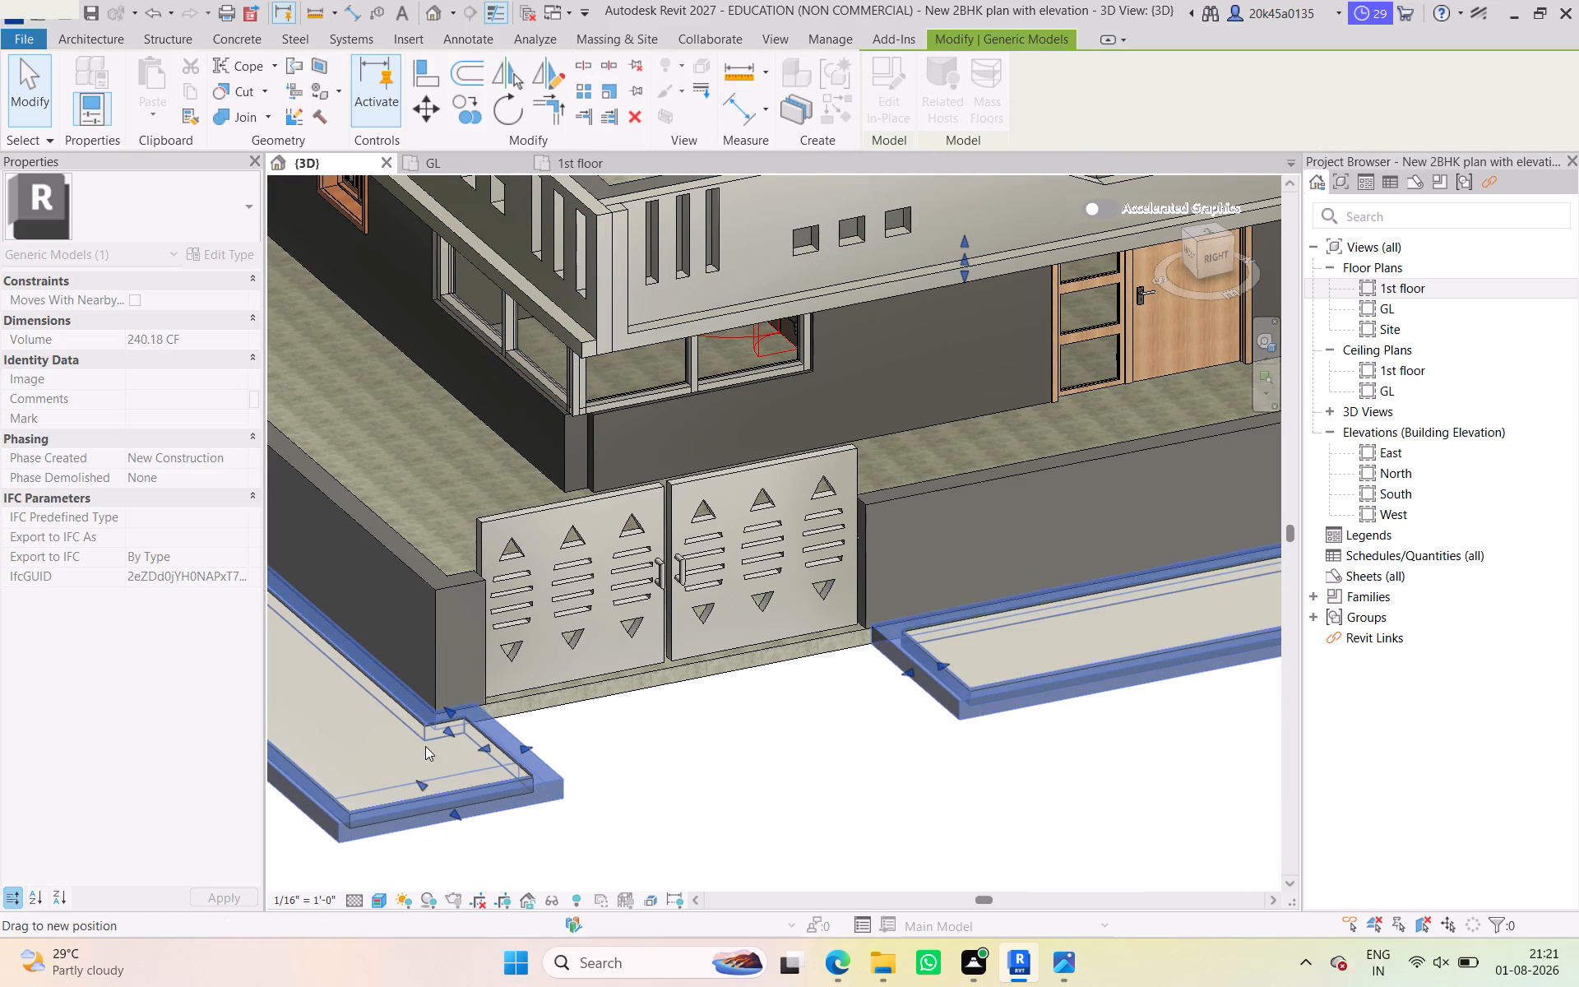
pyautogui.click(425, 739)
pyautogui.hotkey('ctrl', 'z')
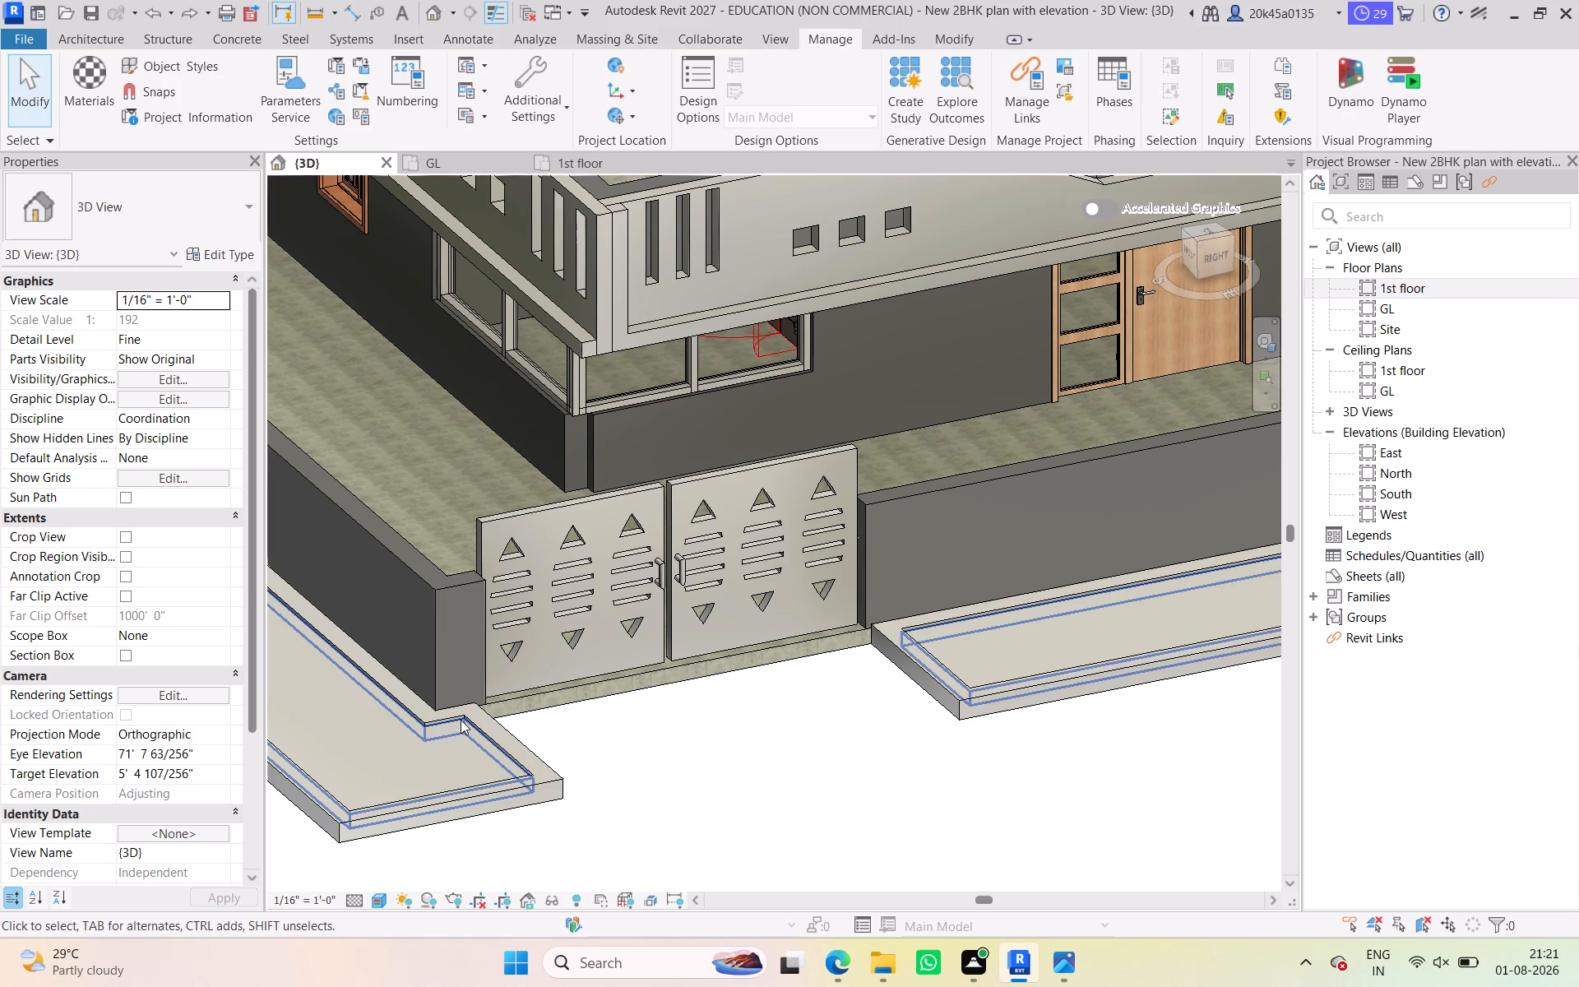
# Edit the recessed fill outside the compound wall in place, paint its top face with the Earth material and finish the model.
pyautogui.click(461, 720)
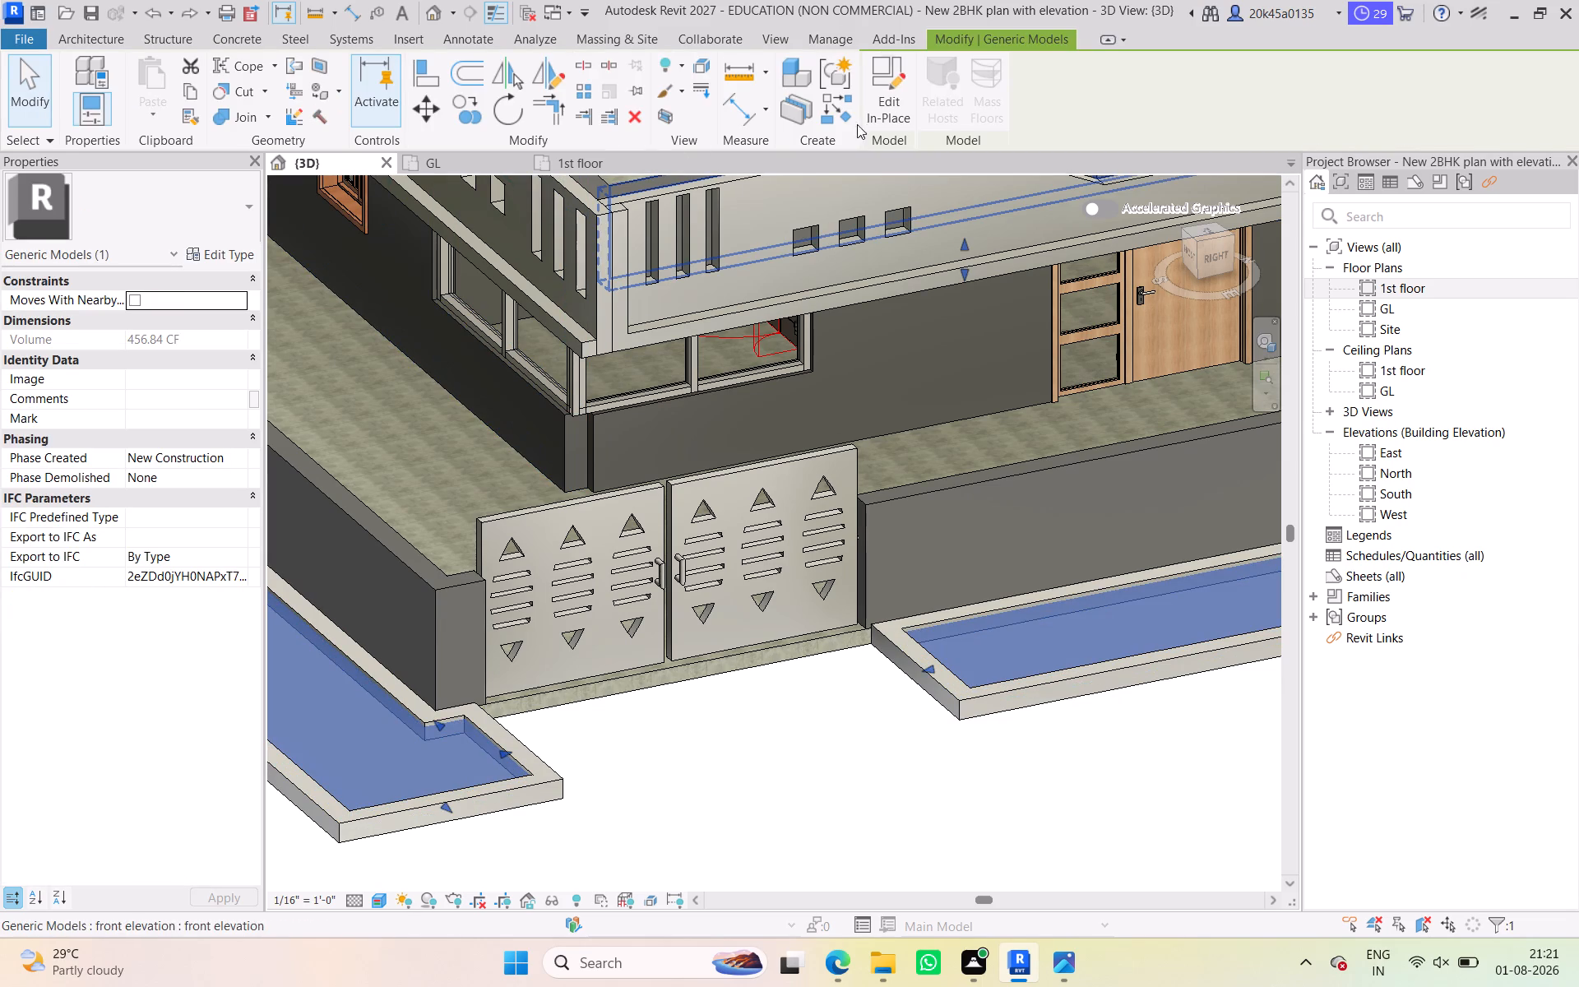
pyautogui.click(889, 104)
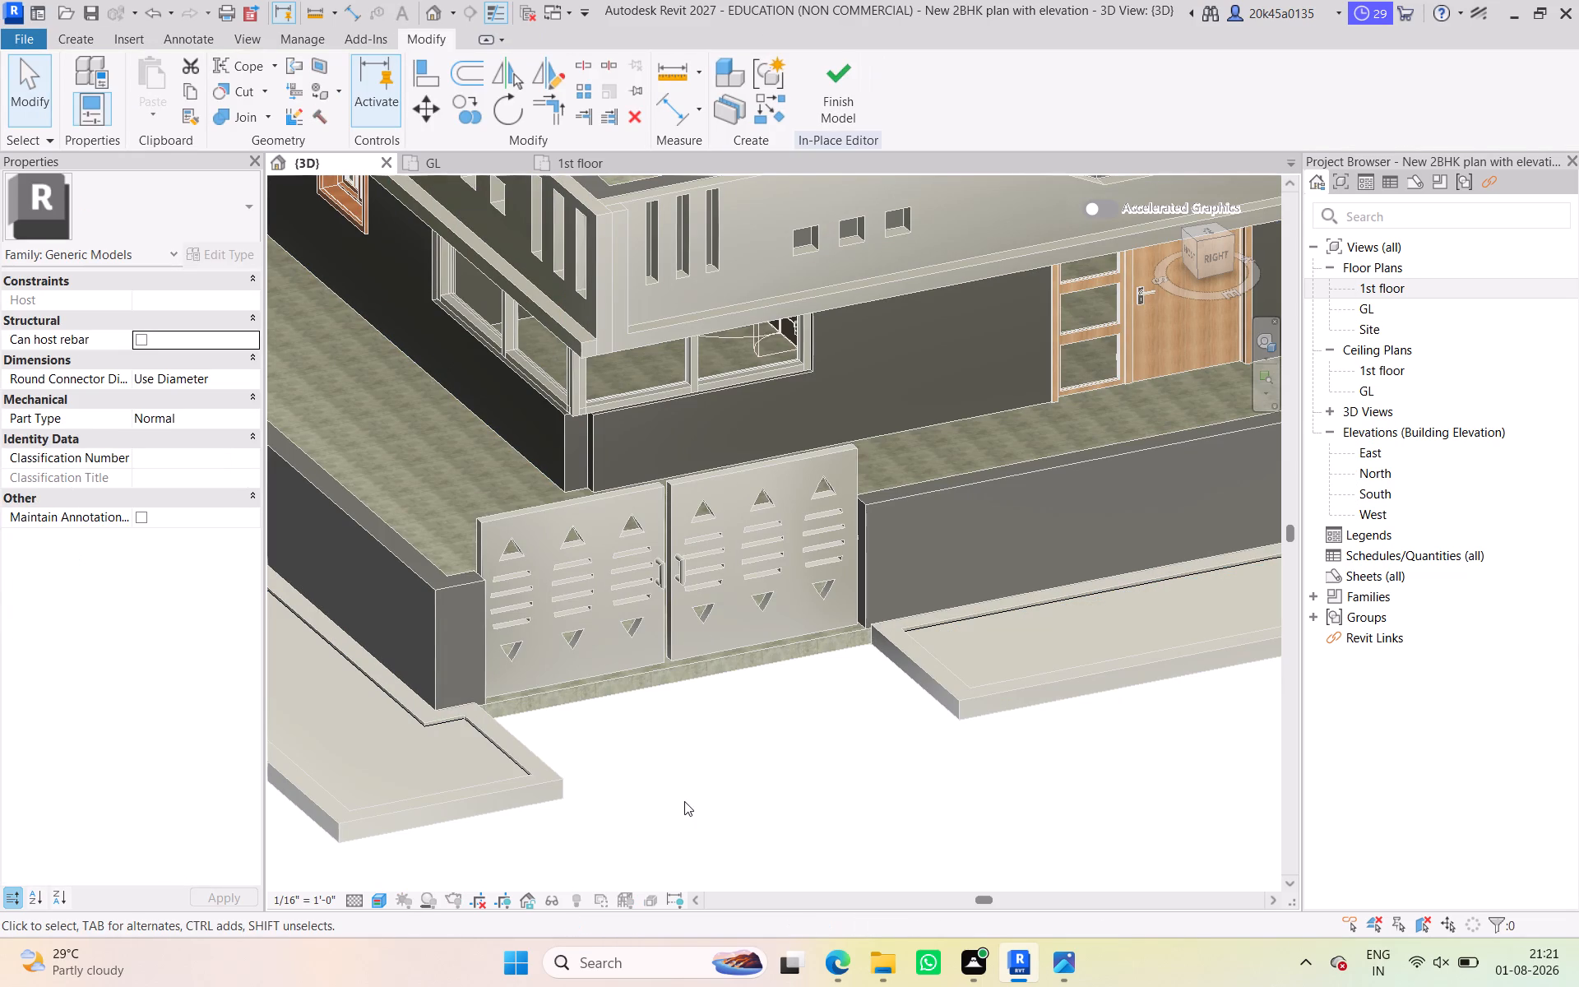
pyautogui.write('PT')
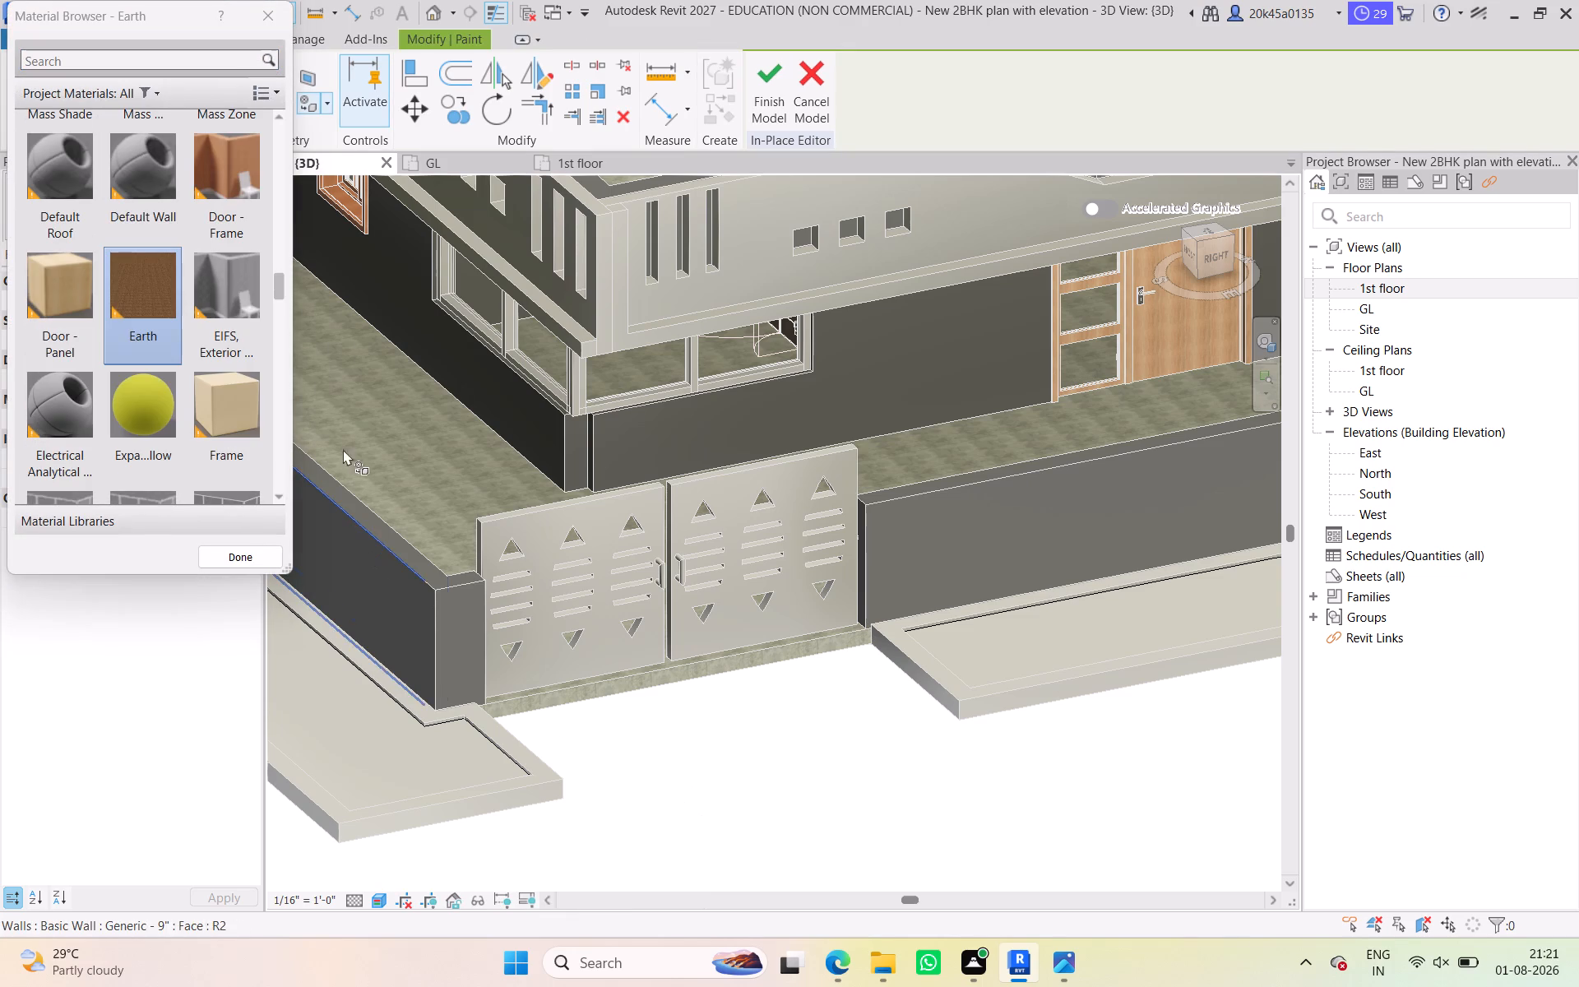
pyautogui.click(162, 61)
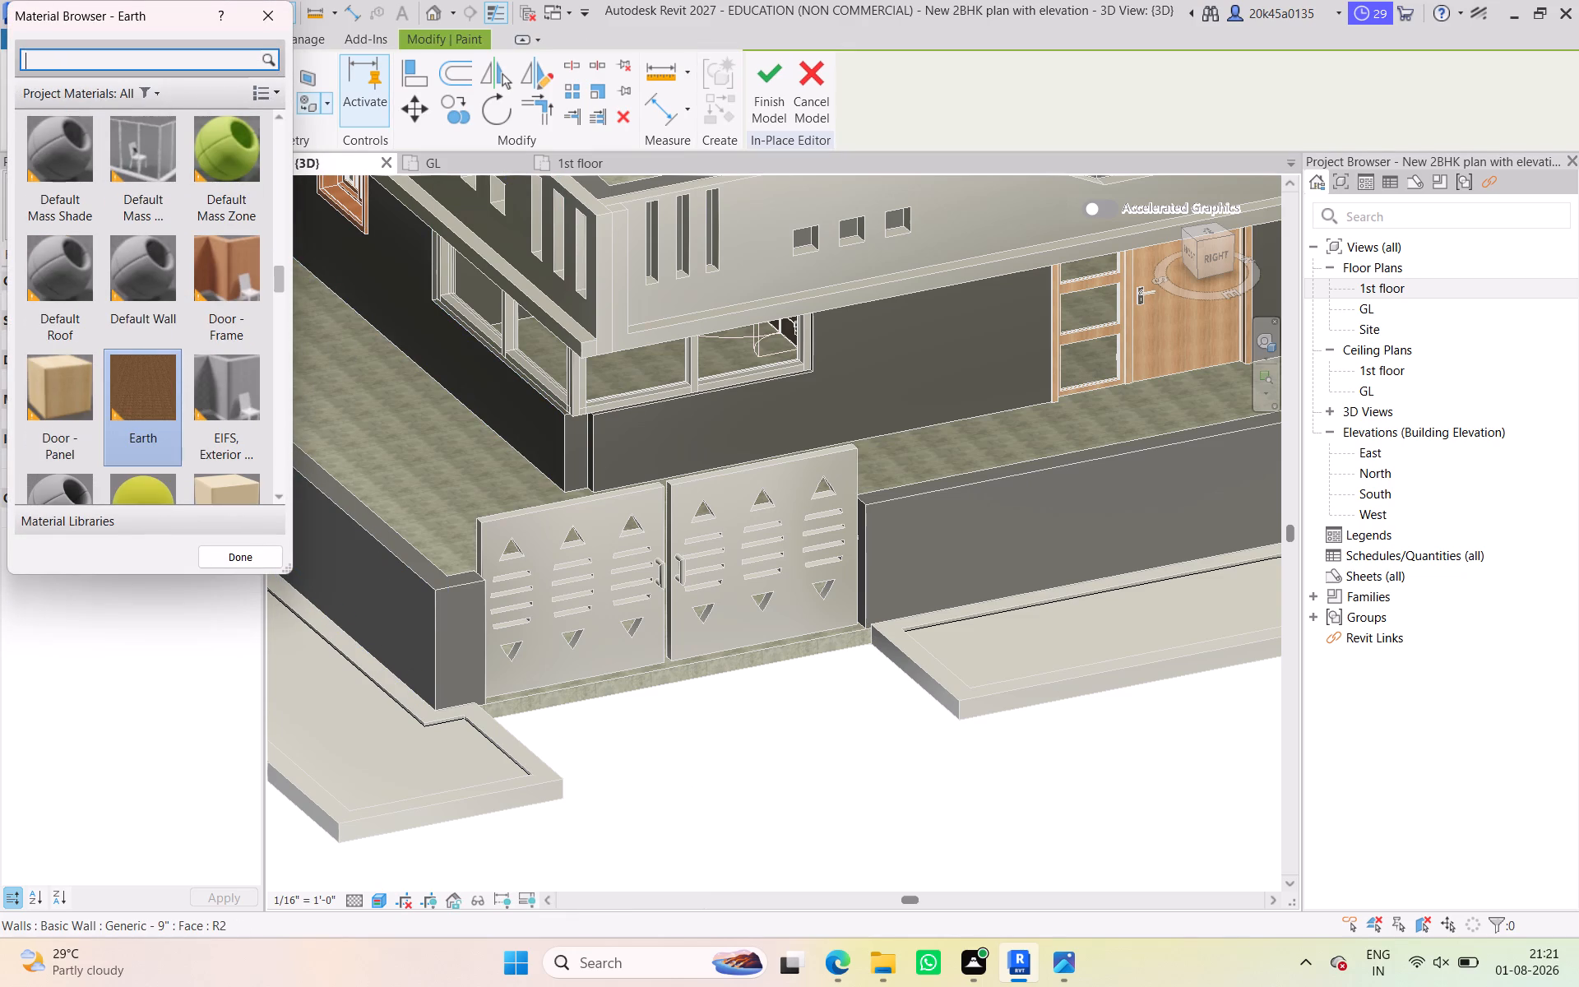
pyautogui.write('EARTHG')
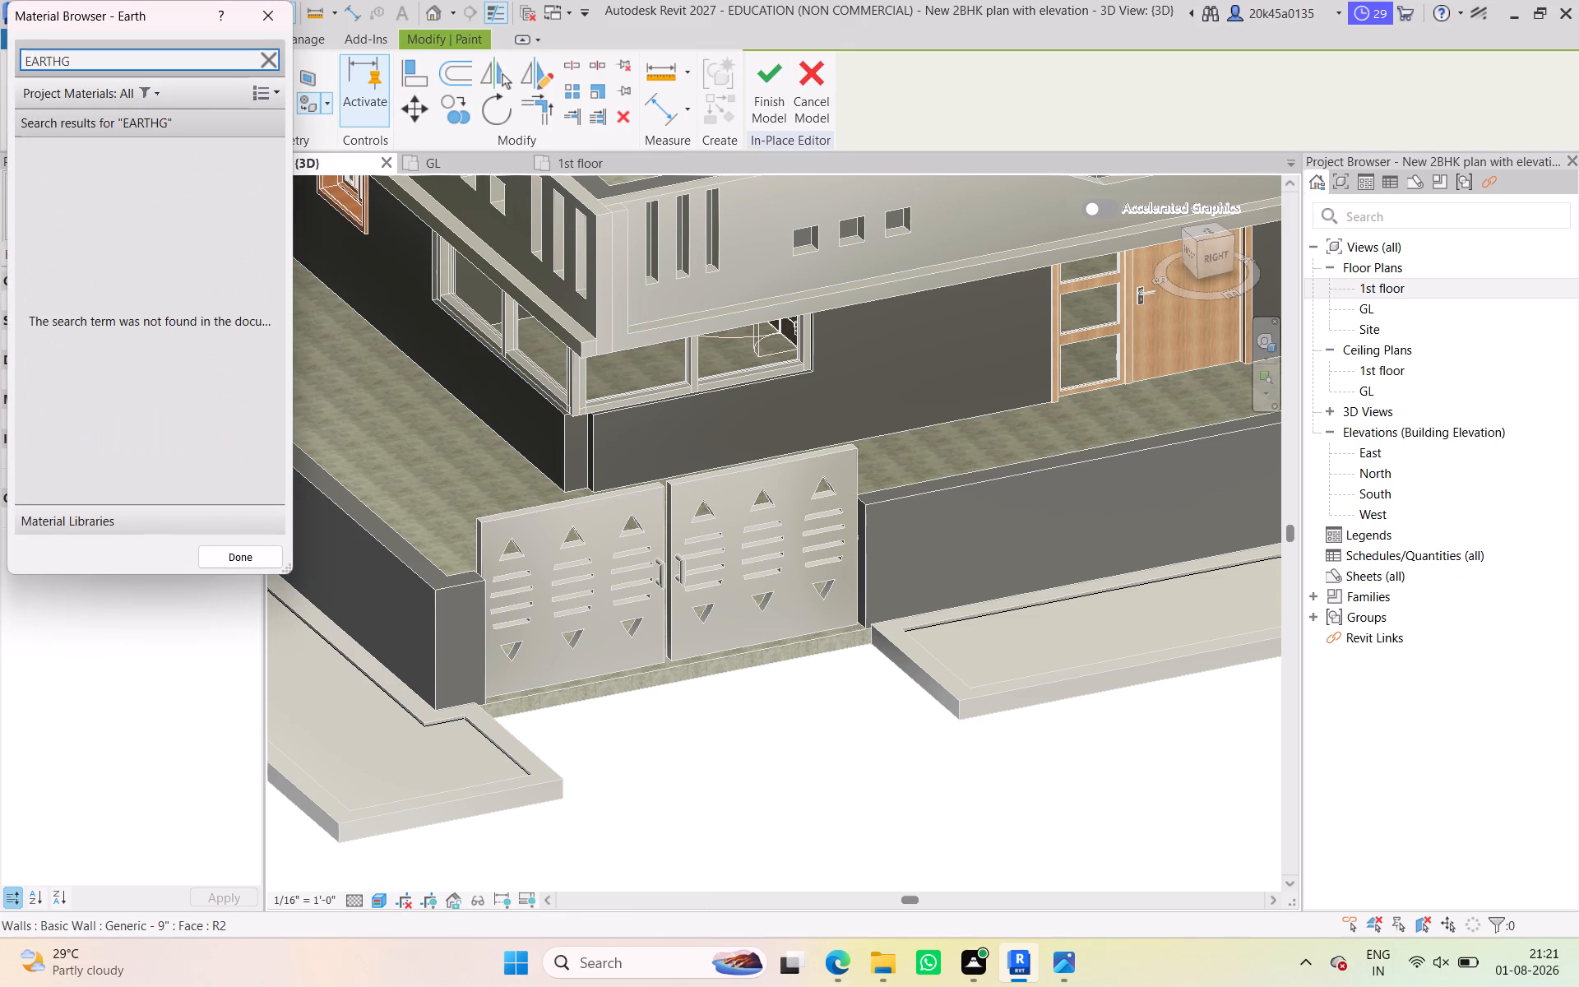
pyautogui.press('BackSpace')
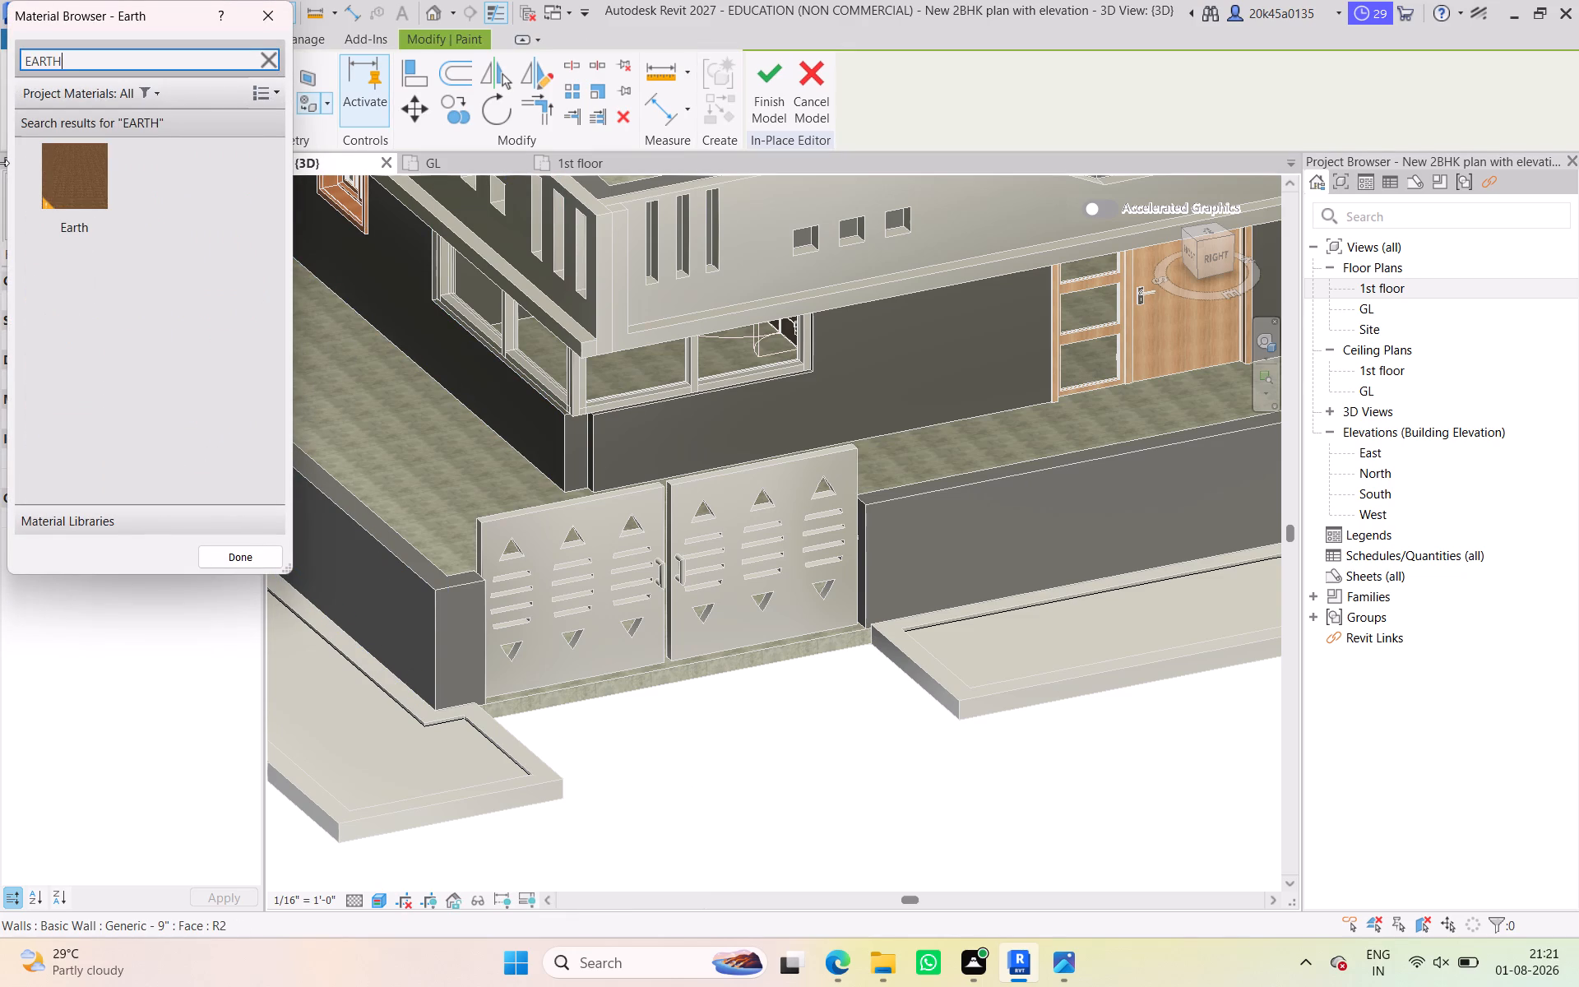
pyautogui.click(58, 173)
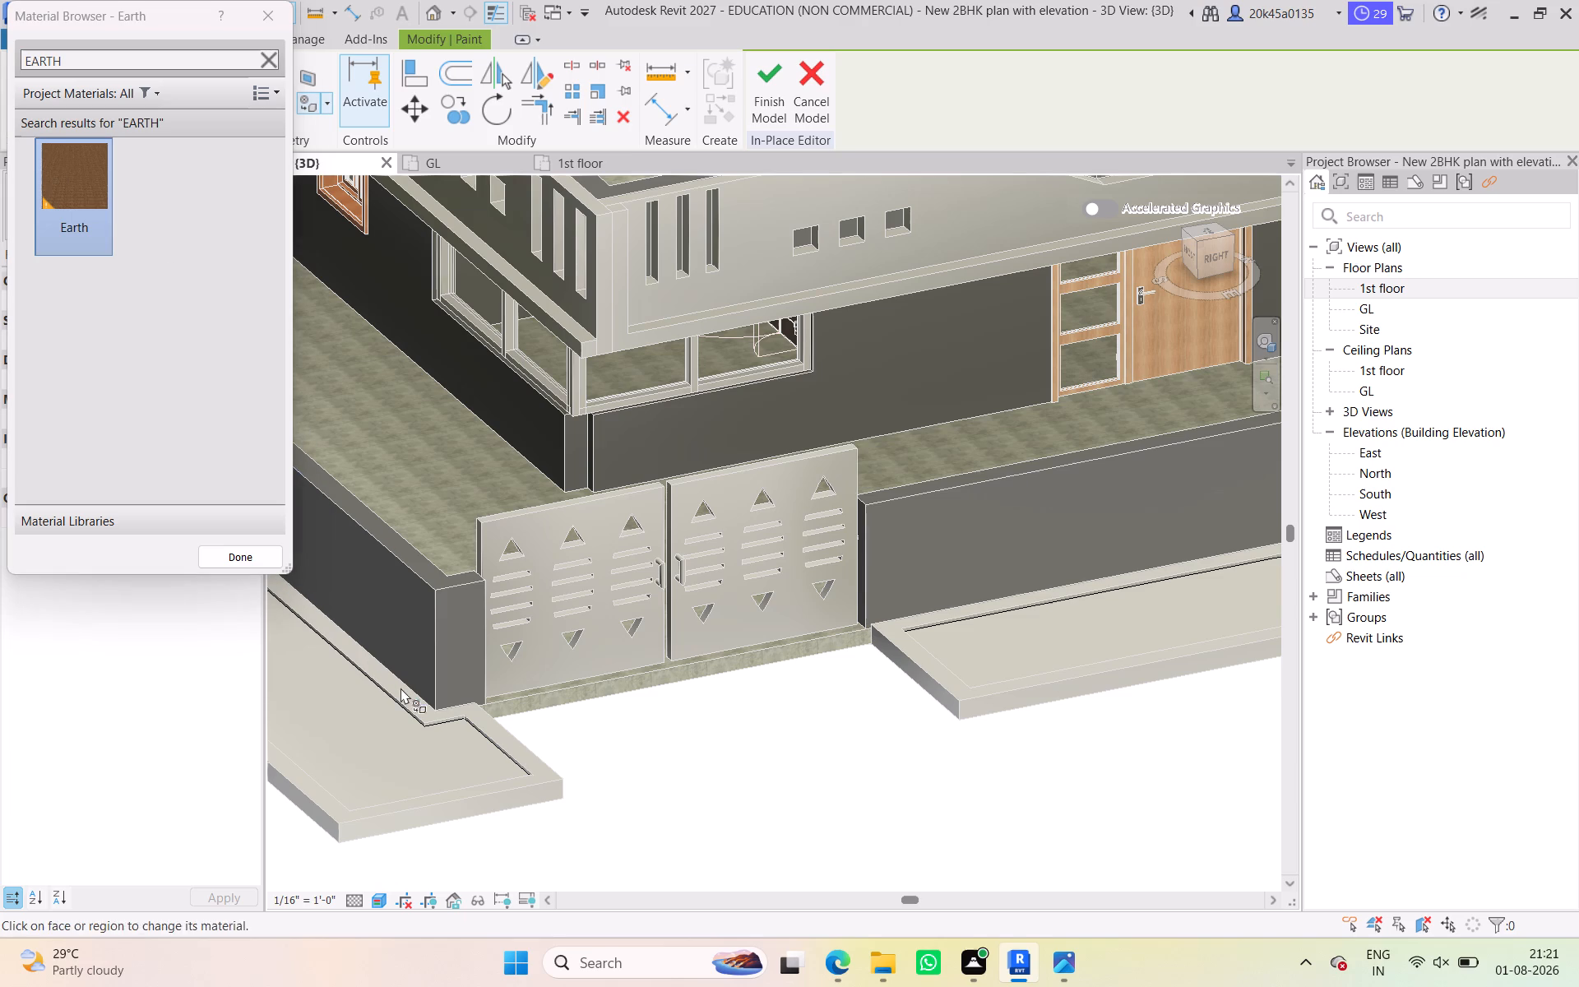
pyautogui.click(422, 725)
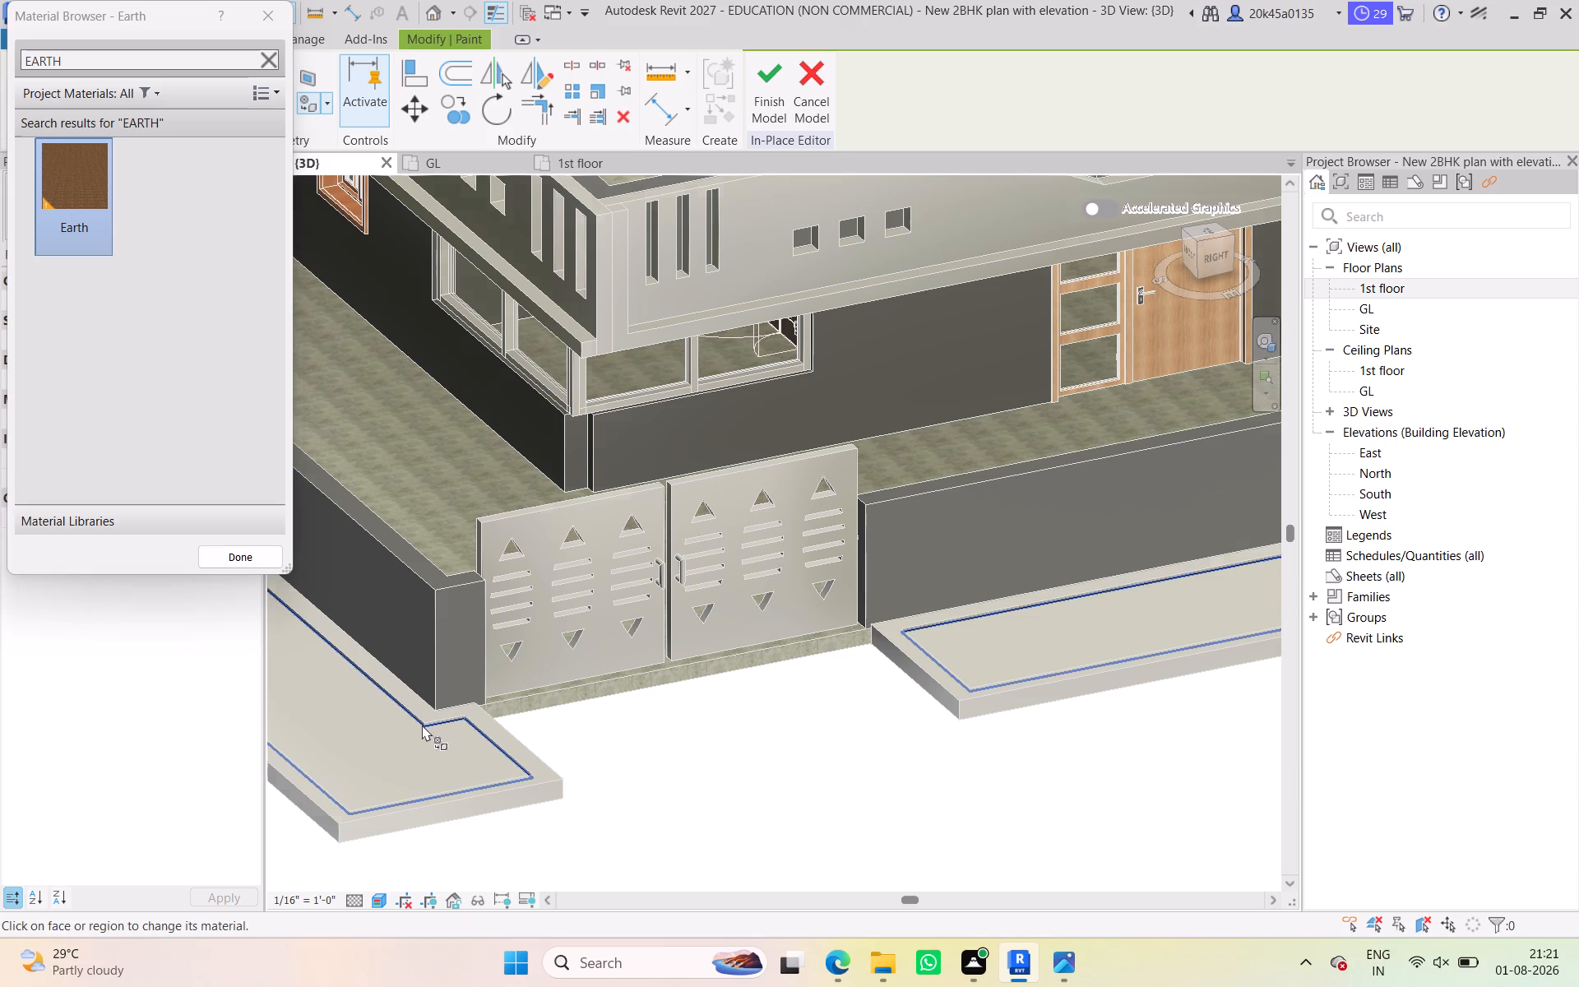
pyautogui.click(285, 2)
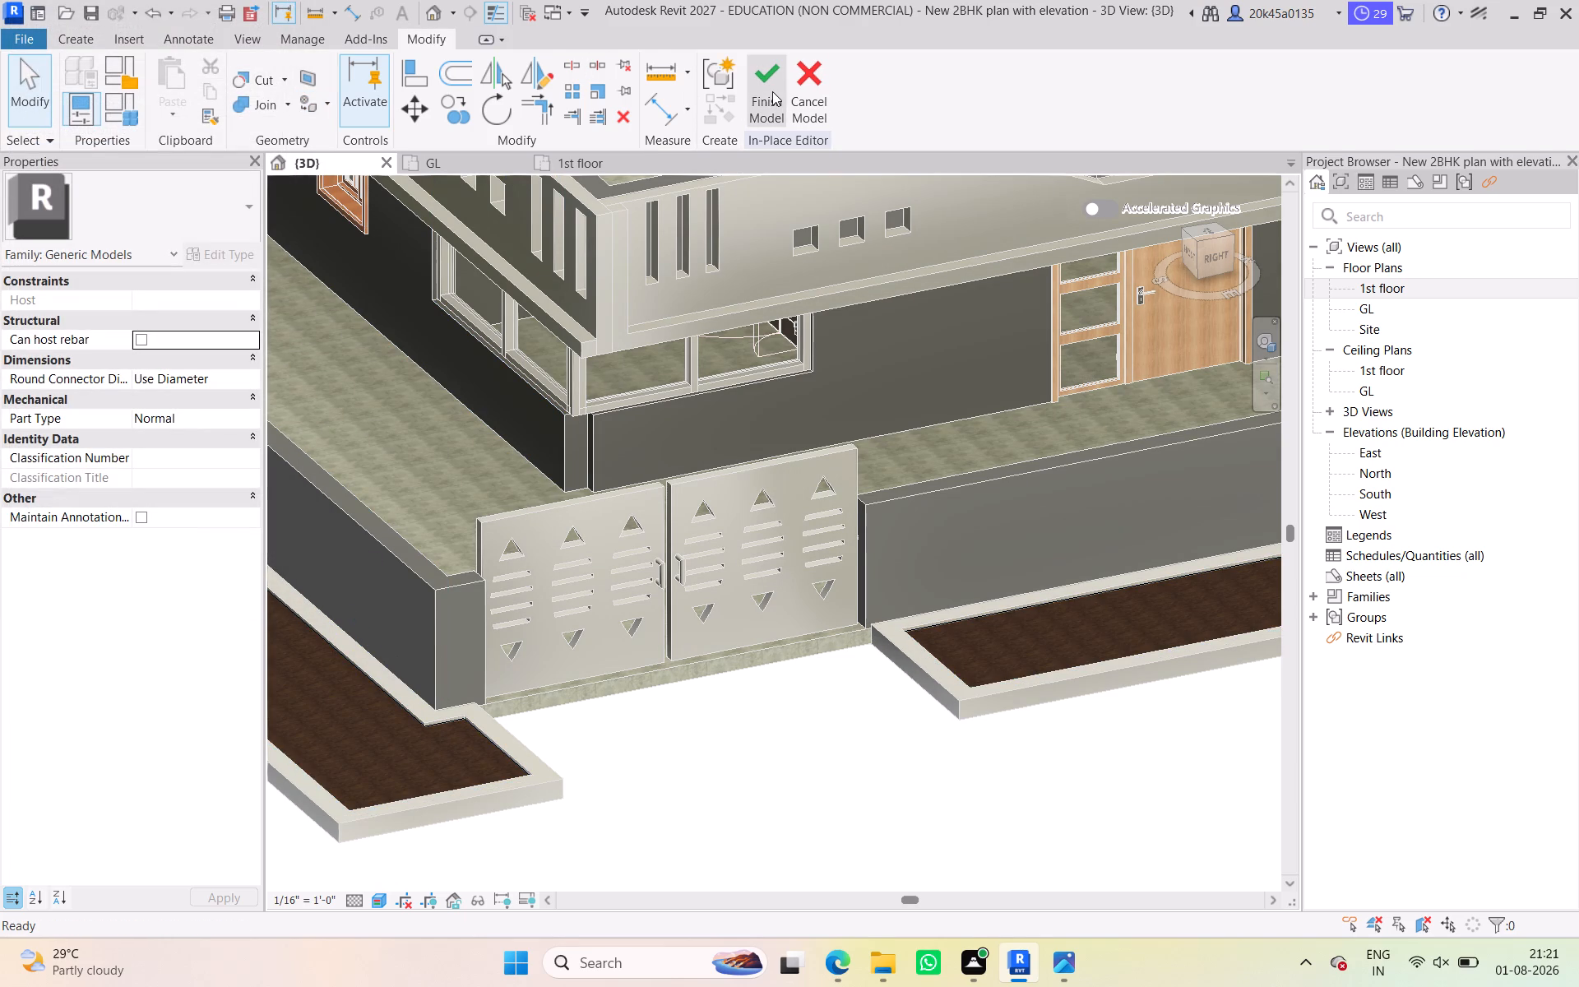
pyautogui.click(772, 91)
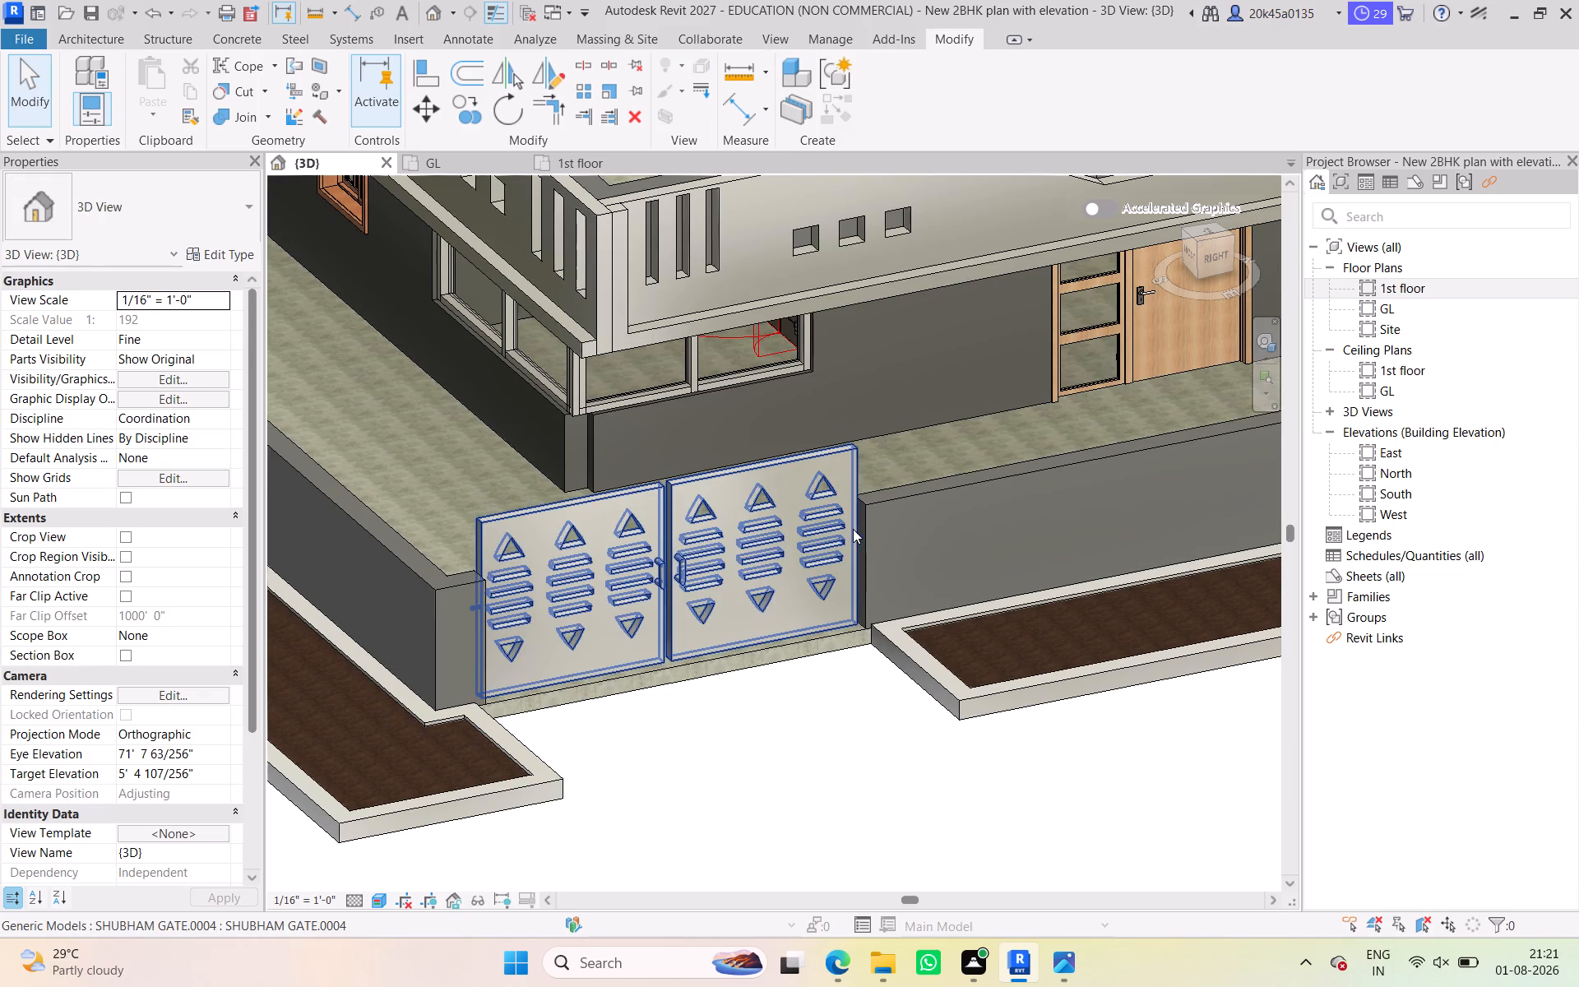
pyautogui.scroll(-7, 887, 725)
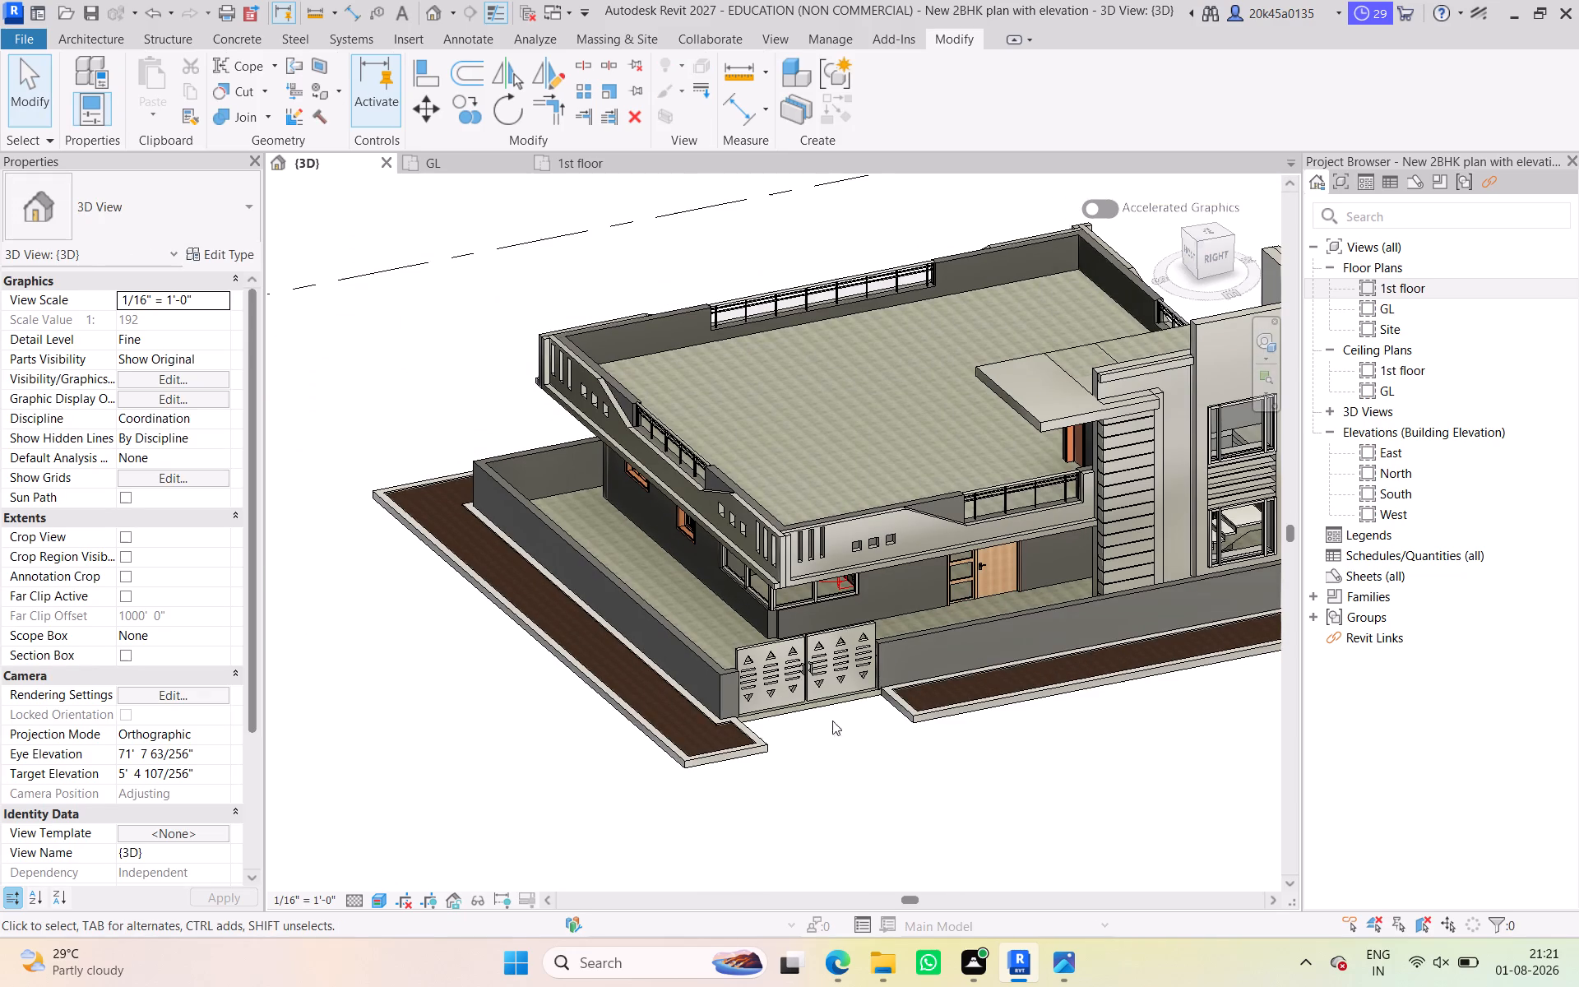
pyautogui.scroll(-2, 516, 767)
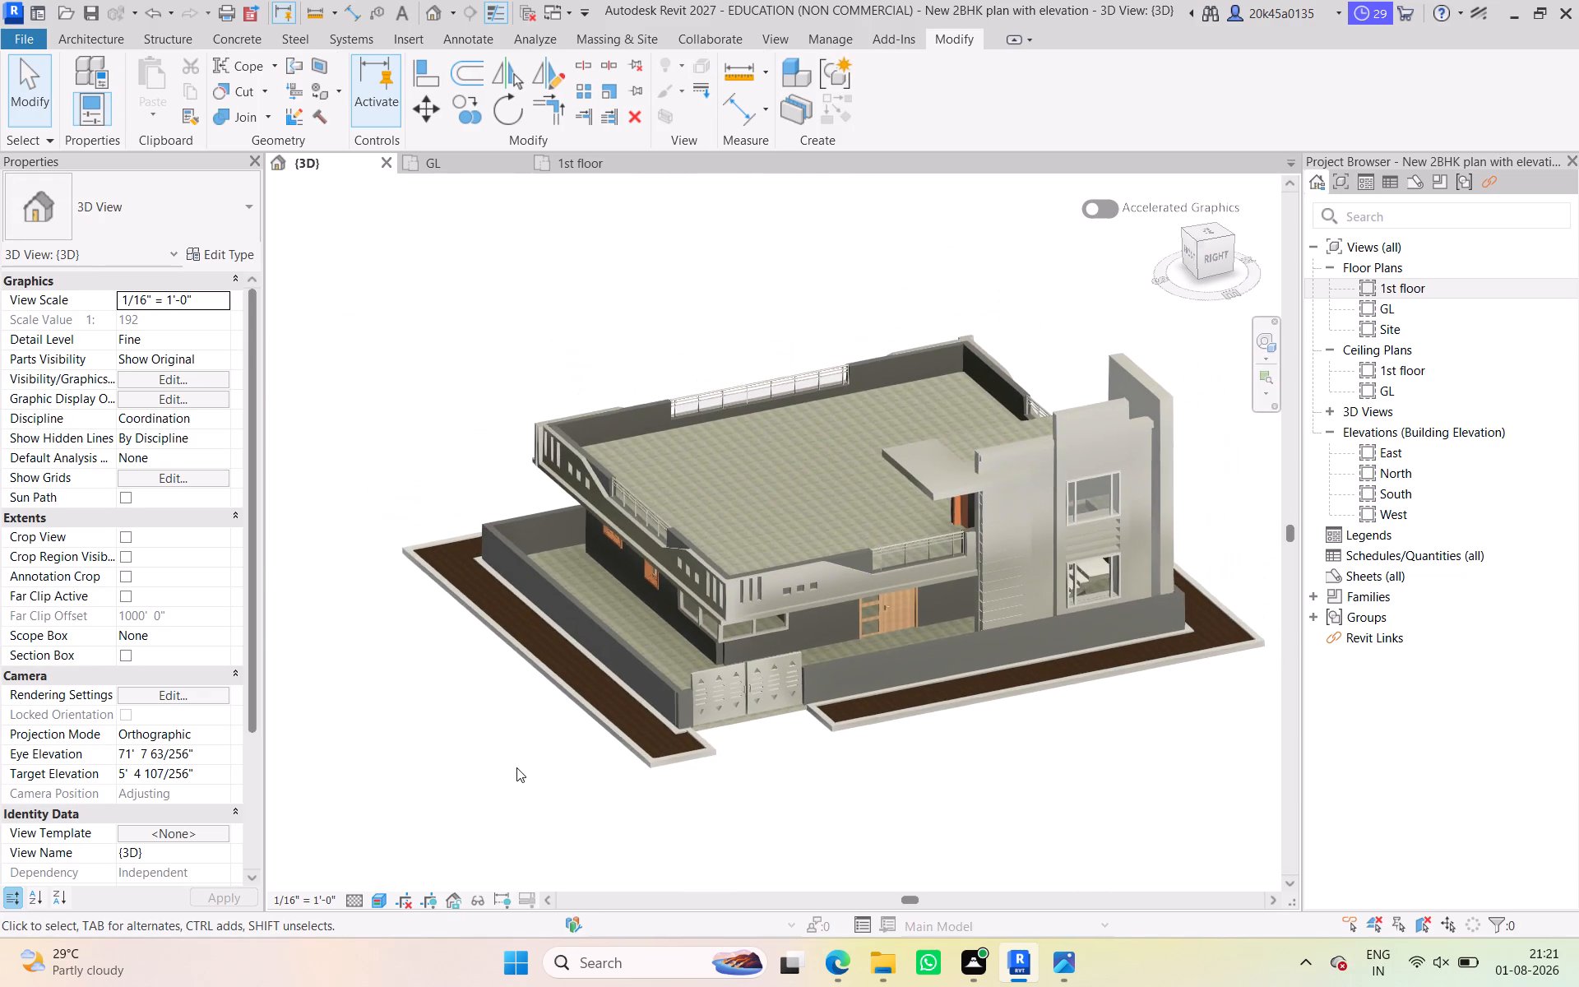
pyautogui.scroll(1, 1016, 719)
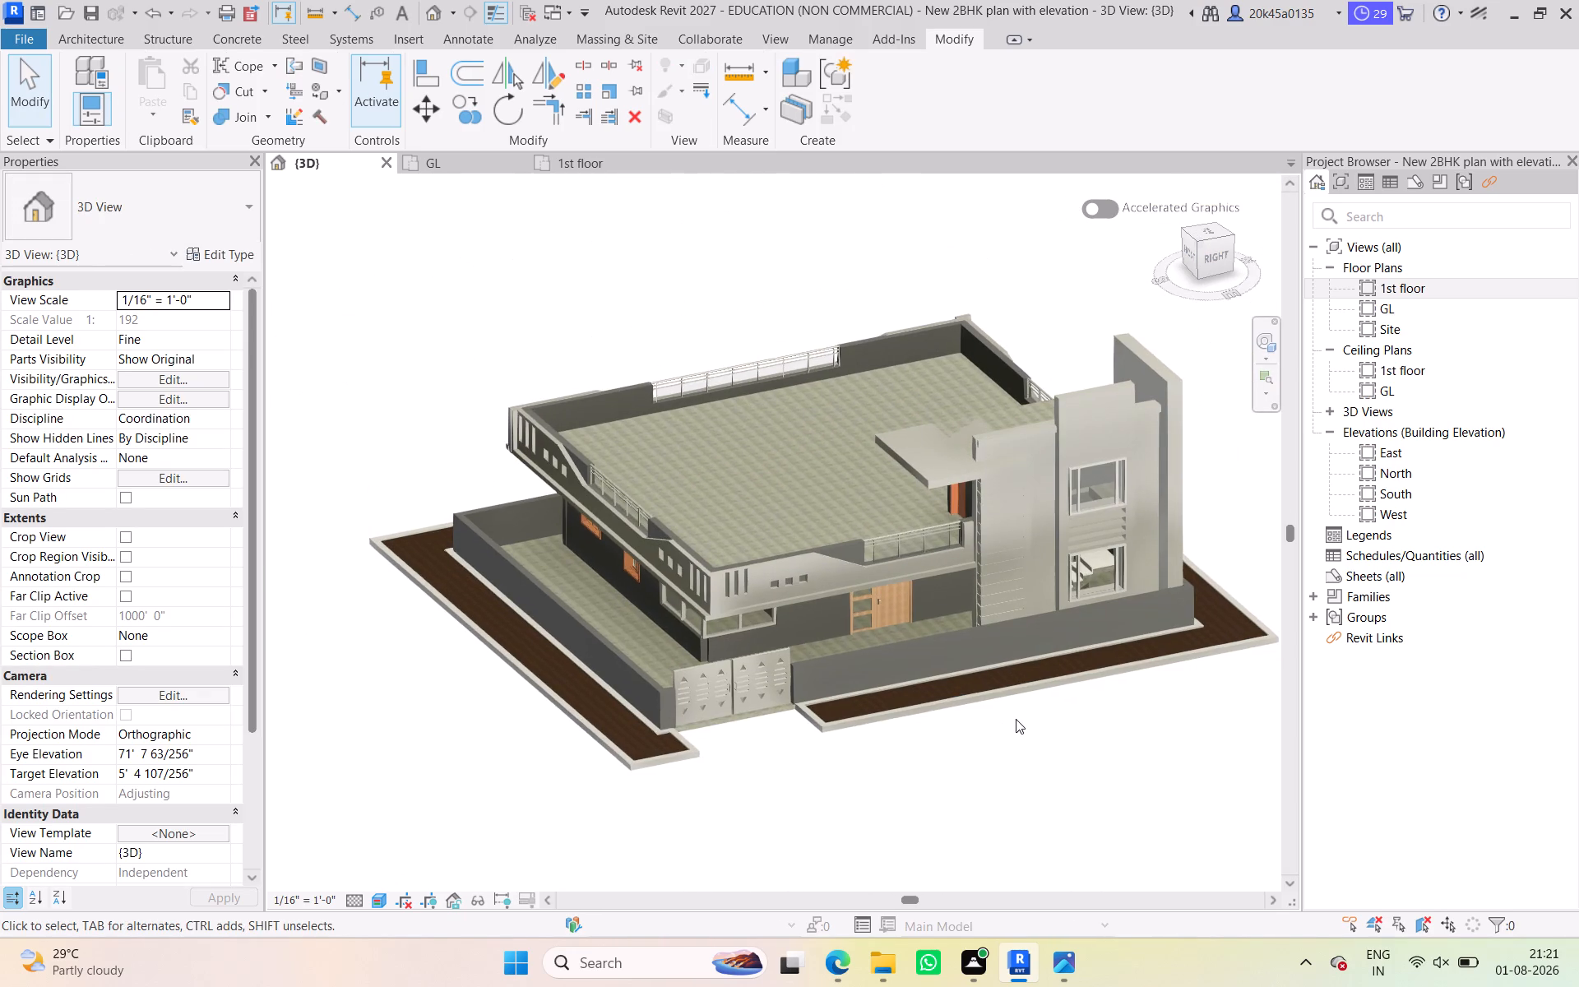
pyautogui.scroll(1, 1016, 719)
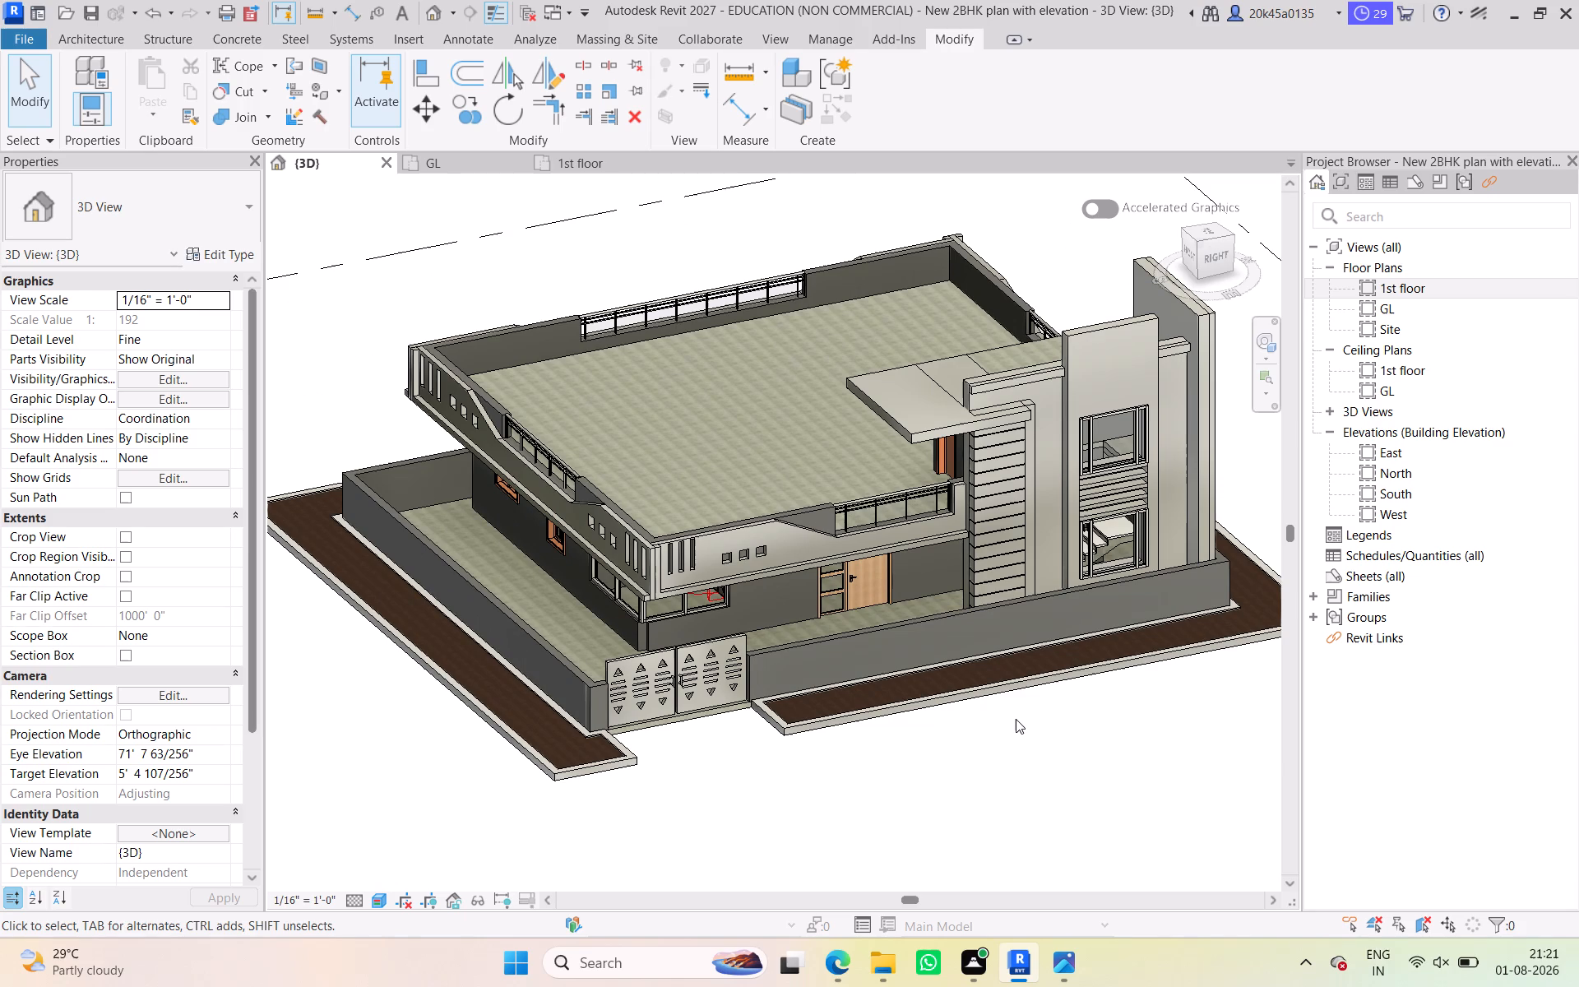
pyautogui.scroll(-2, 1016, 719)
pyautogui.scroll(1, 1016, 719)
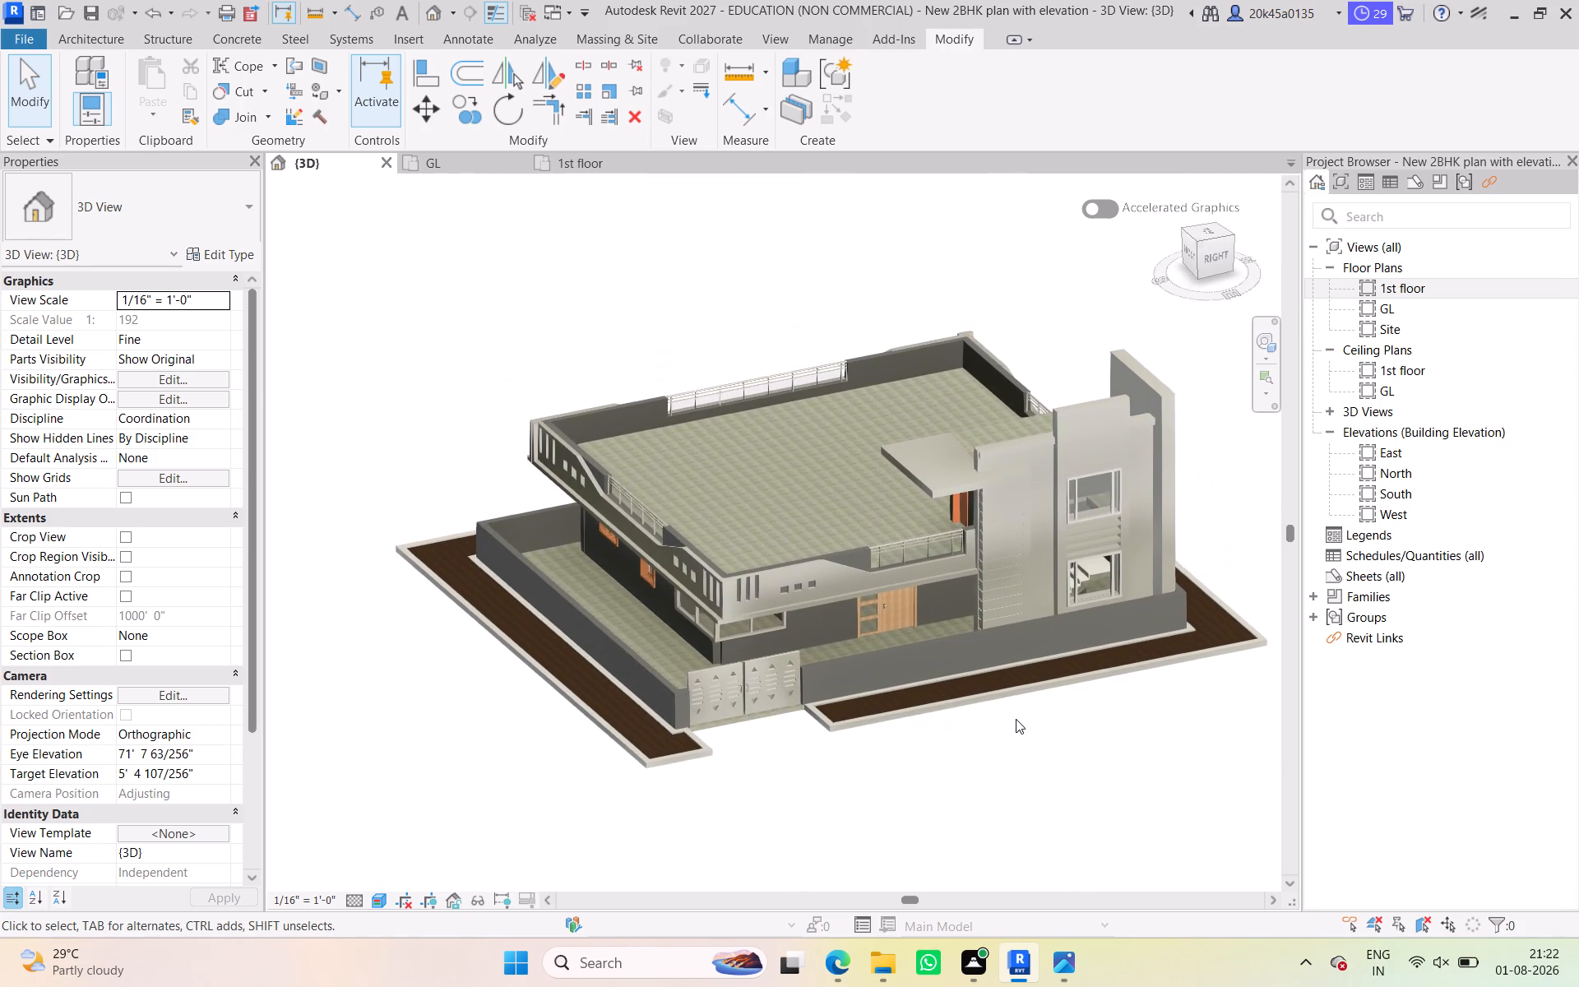
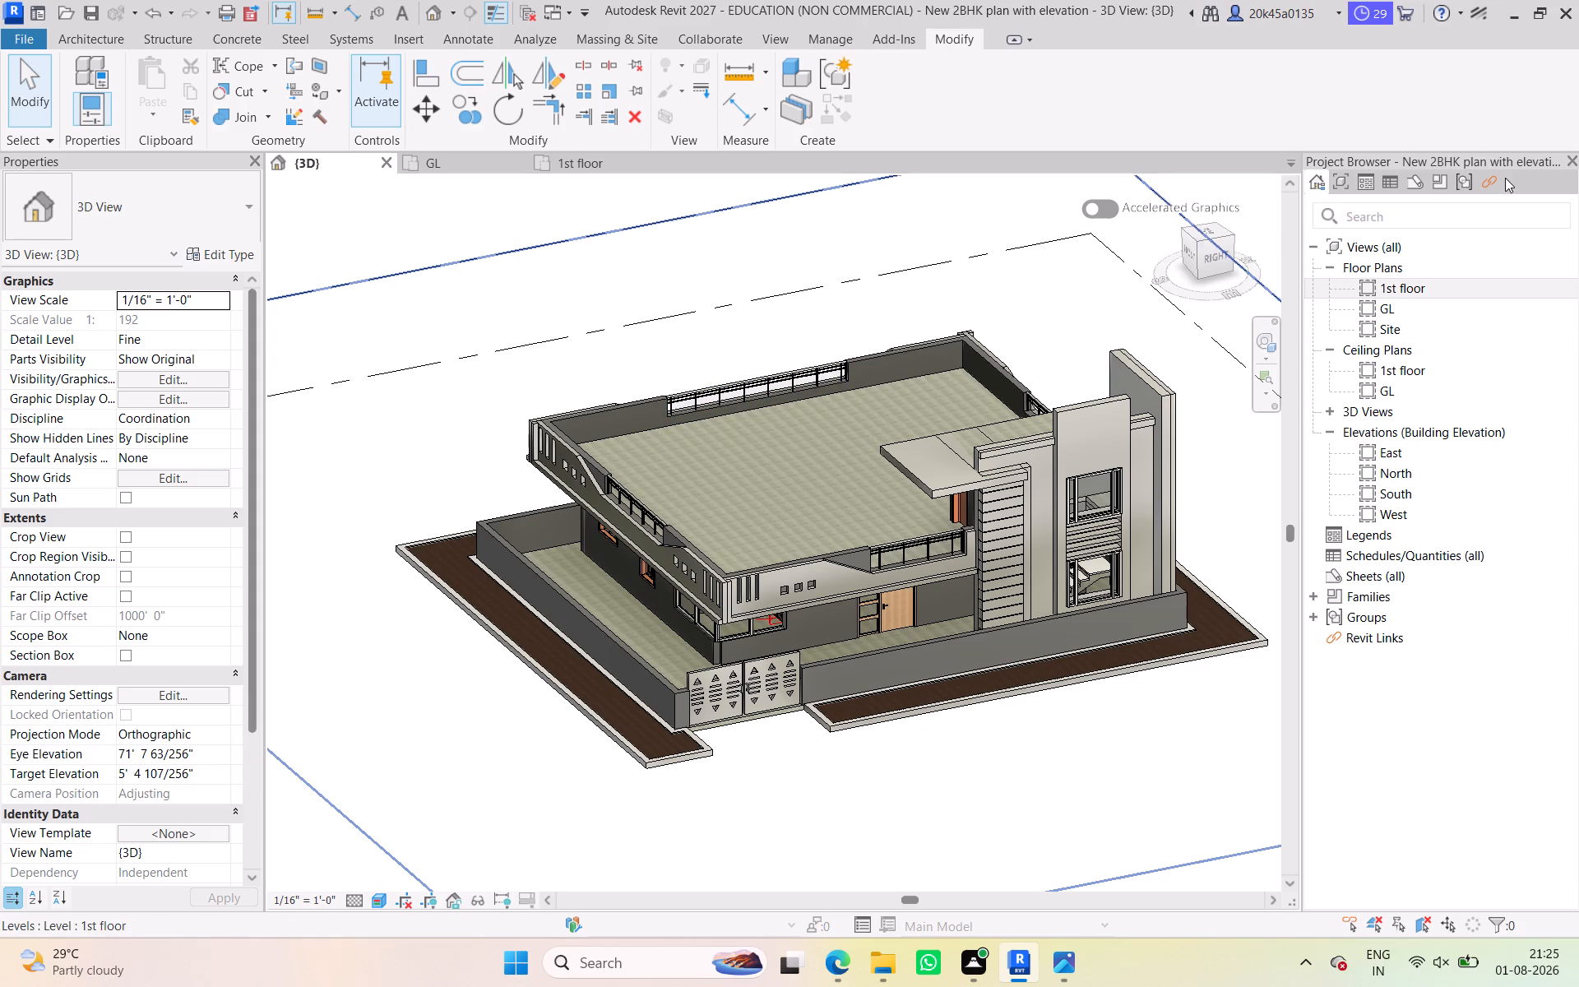
# Examine the house exterior in 3D, including the parapets, stair tower, gate and the brown strip around the boundary wall.
pyautogui.click(1505, 178)
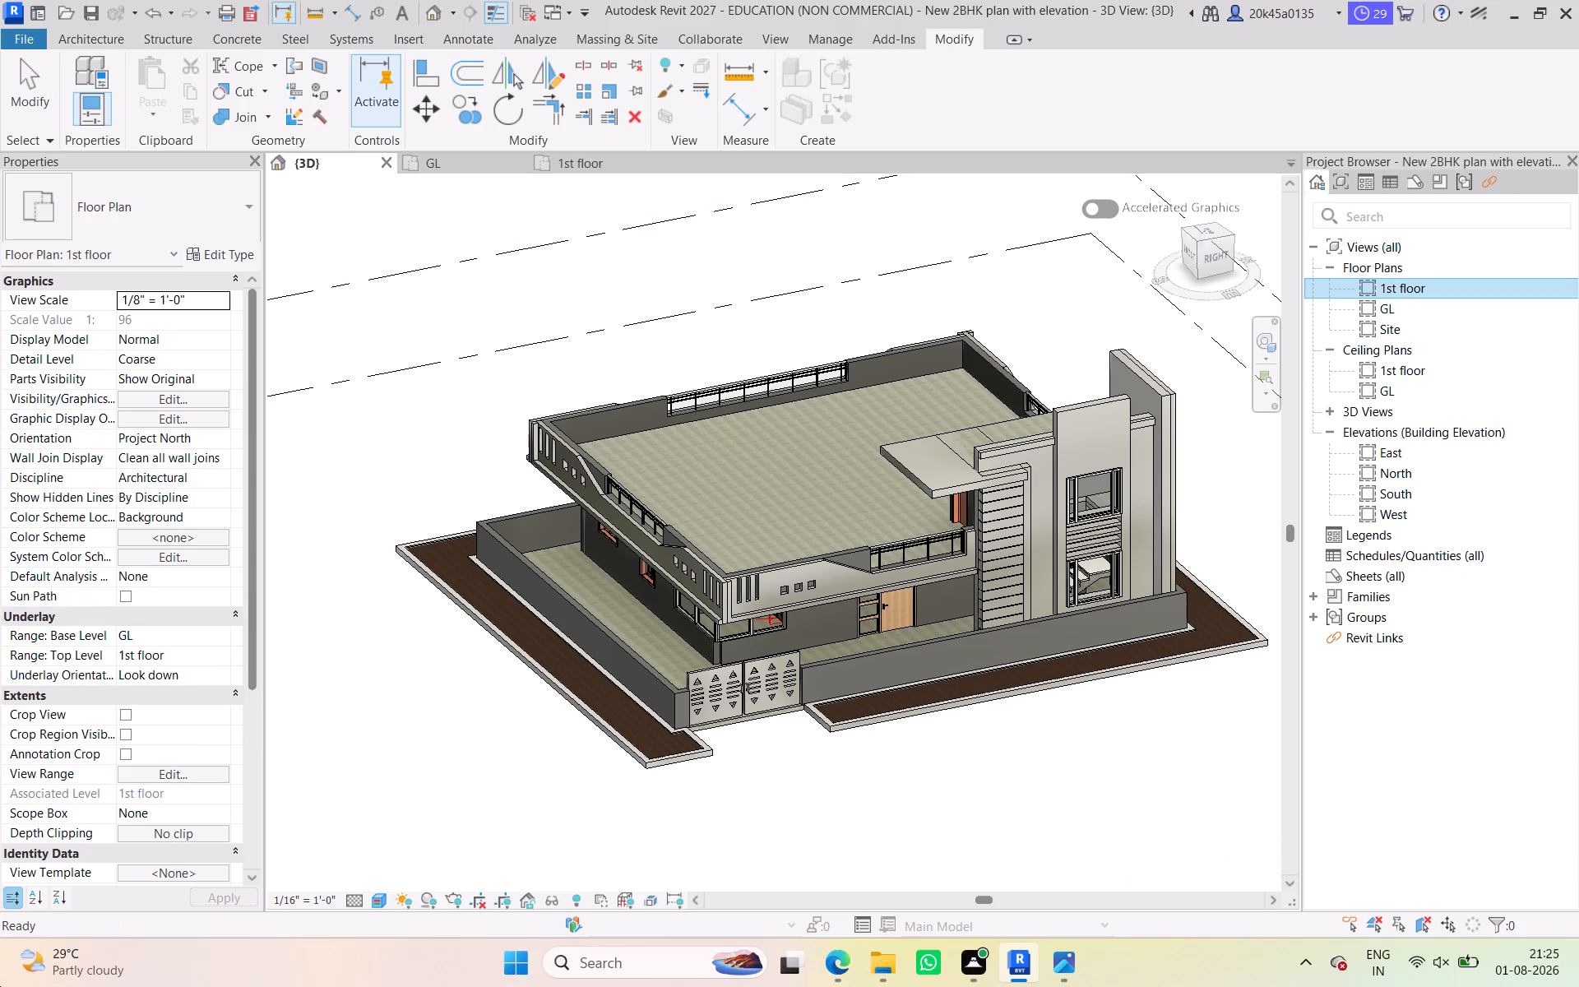
pyautogui.click(786, 764)
pyautogui.scroll(1, 793, 785)
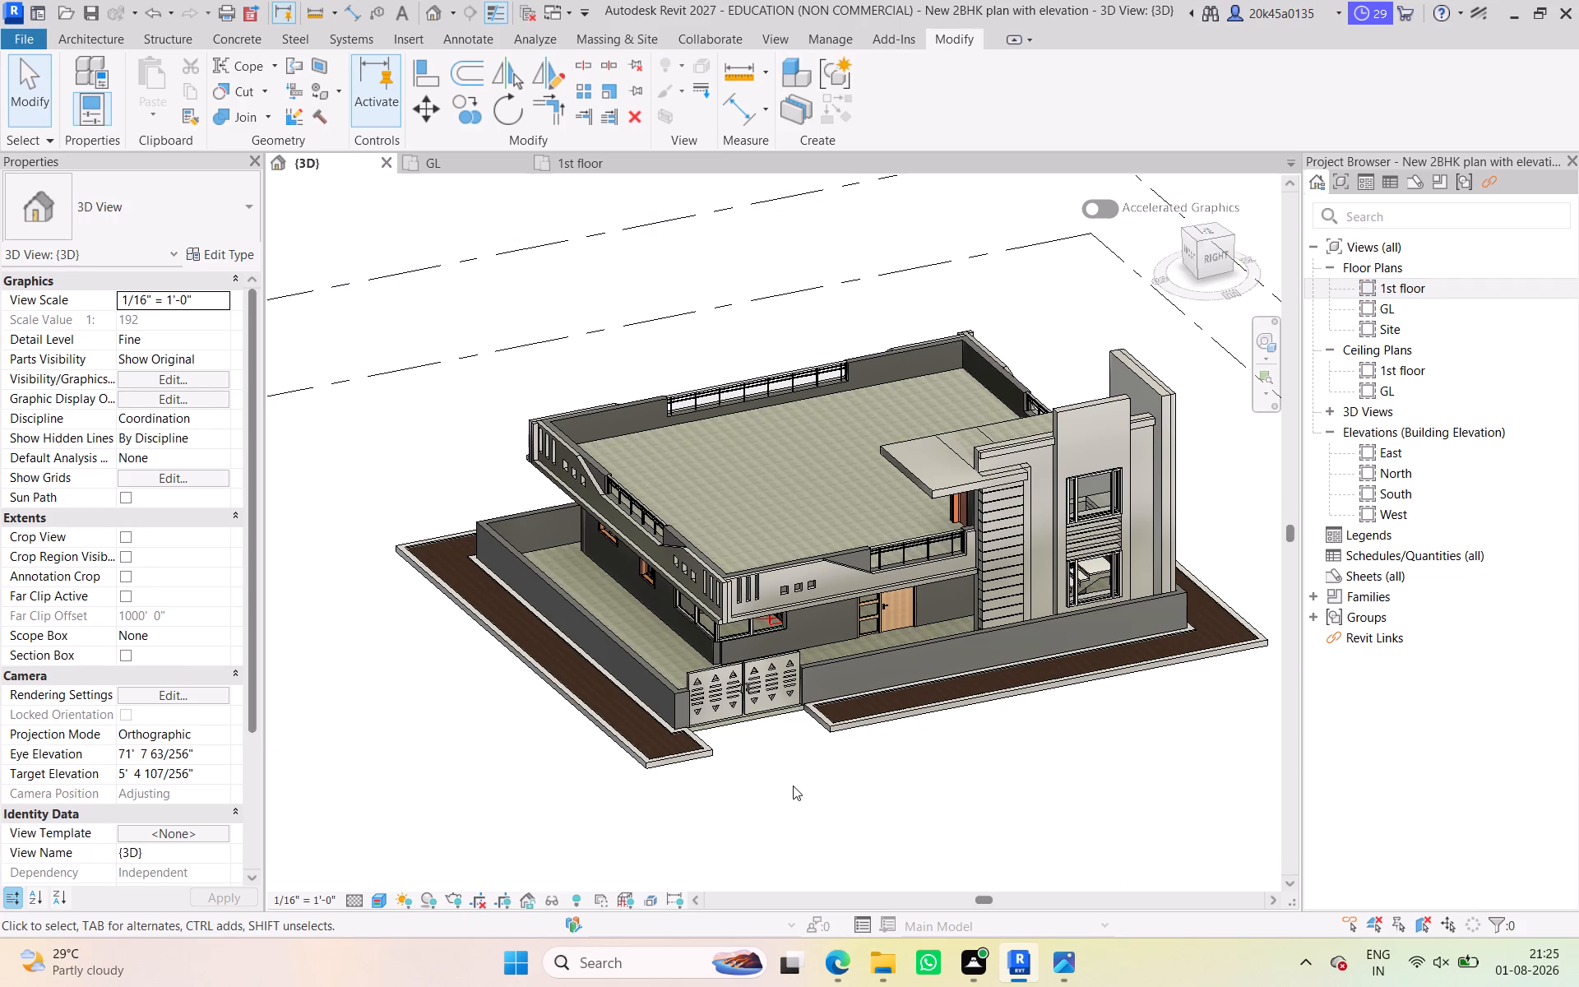
pyautogui.scroll(1, 793, 785)
pyautogui.scroll(-3, 793, 785)
pyautogui.moveTo(793, 785); pyautogui.dragTo(724, 750, button='middle')
pyautogui.scroll(2, 1003, 743)
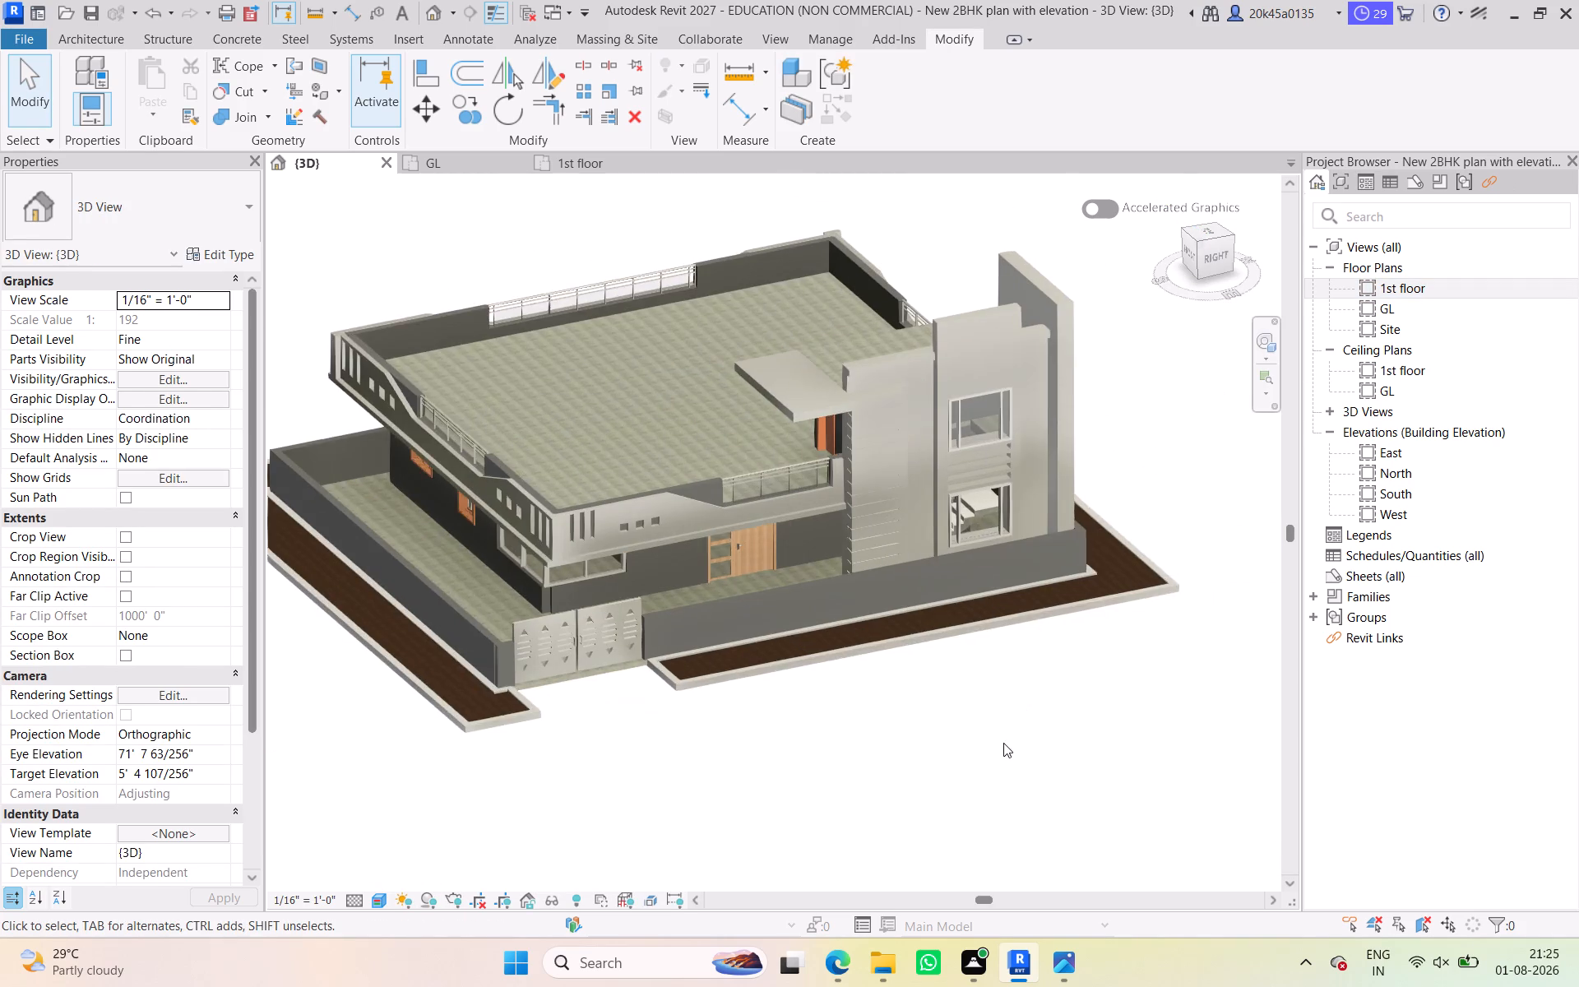
pyautogui.scroll(-2, 1002, 753)
pyautogui.keyDown('shift'); pyautogui.moveTo(971, 741); pyautogui.dragTo(1031, 725, button='middle'); pyautogui.keyUp('shift')
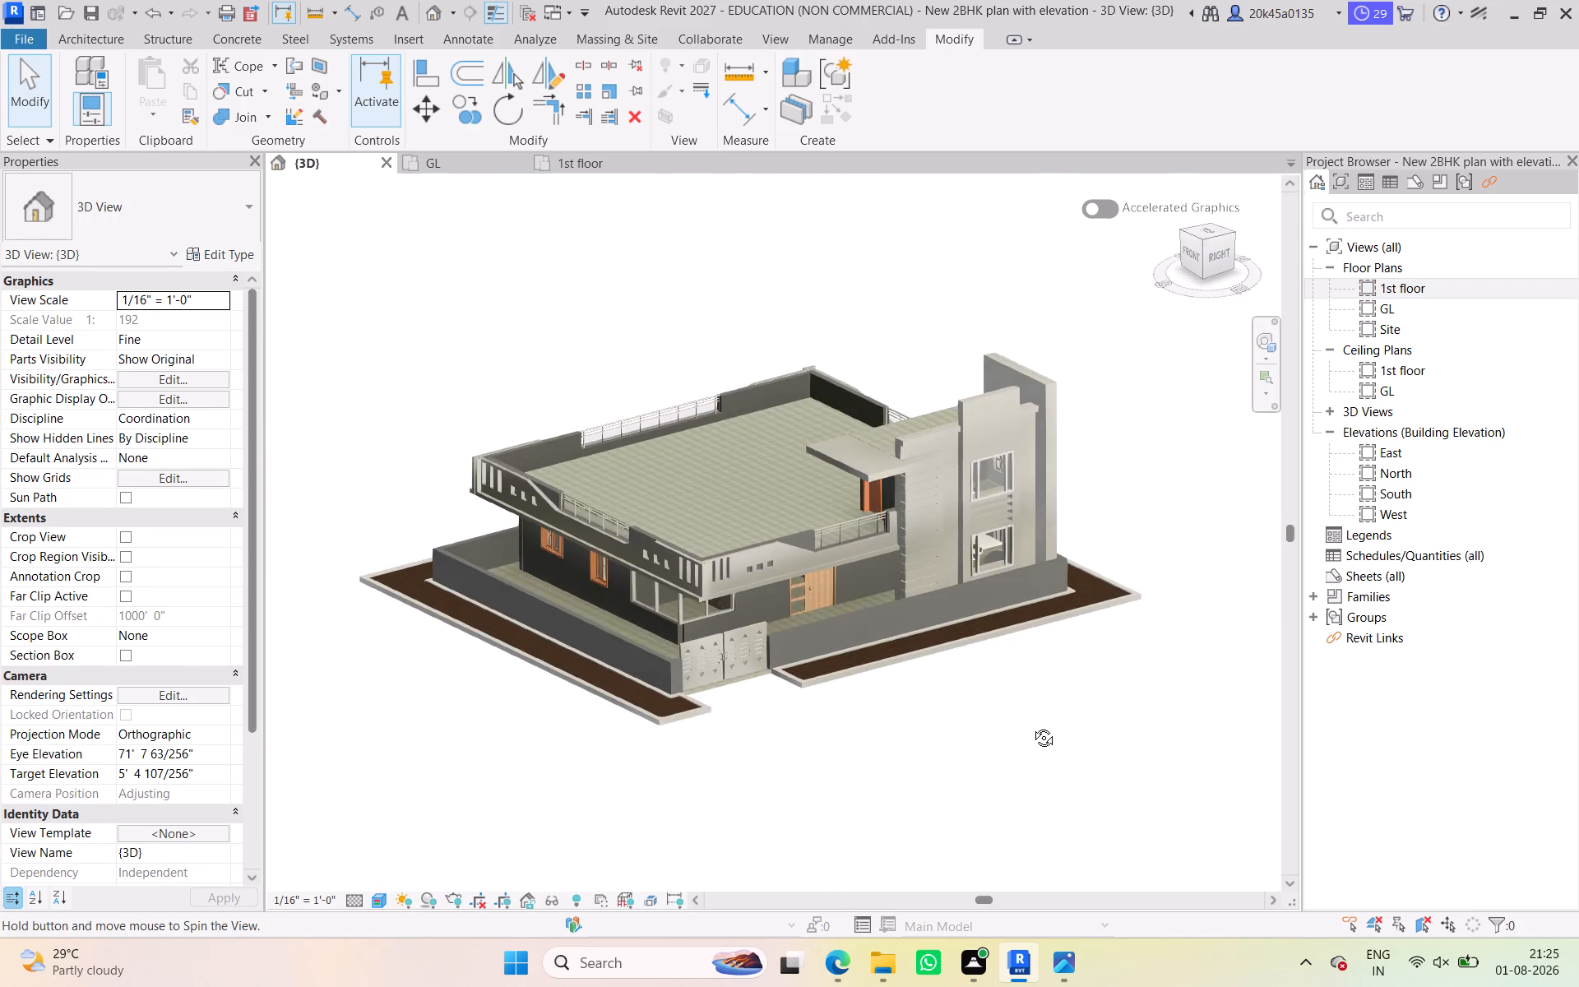
pyautogui.keyDown('shift'); pyautogui.moveTo(1031, 725); pyautogui.dragTo(1031, 725, button='middle'); pyautogui.keyUp('shift')
pyautogui.keyDown('shift'); pyautogui.moveTo(1110, 822); pyautogui.dragTo(1017, 739, button='middle'); pyautogui.keyUp('shift')
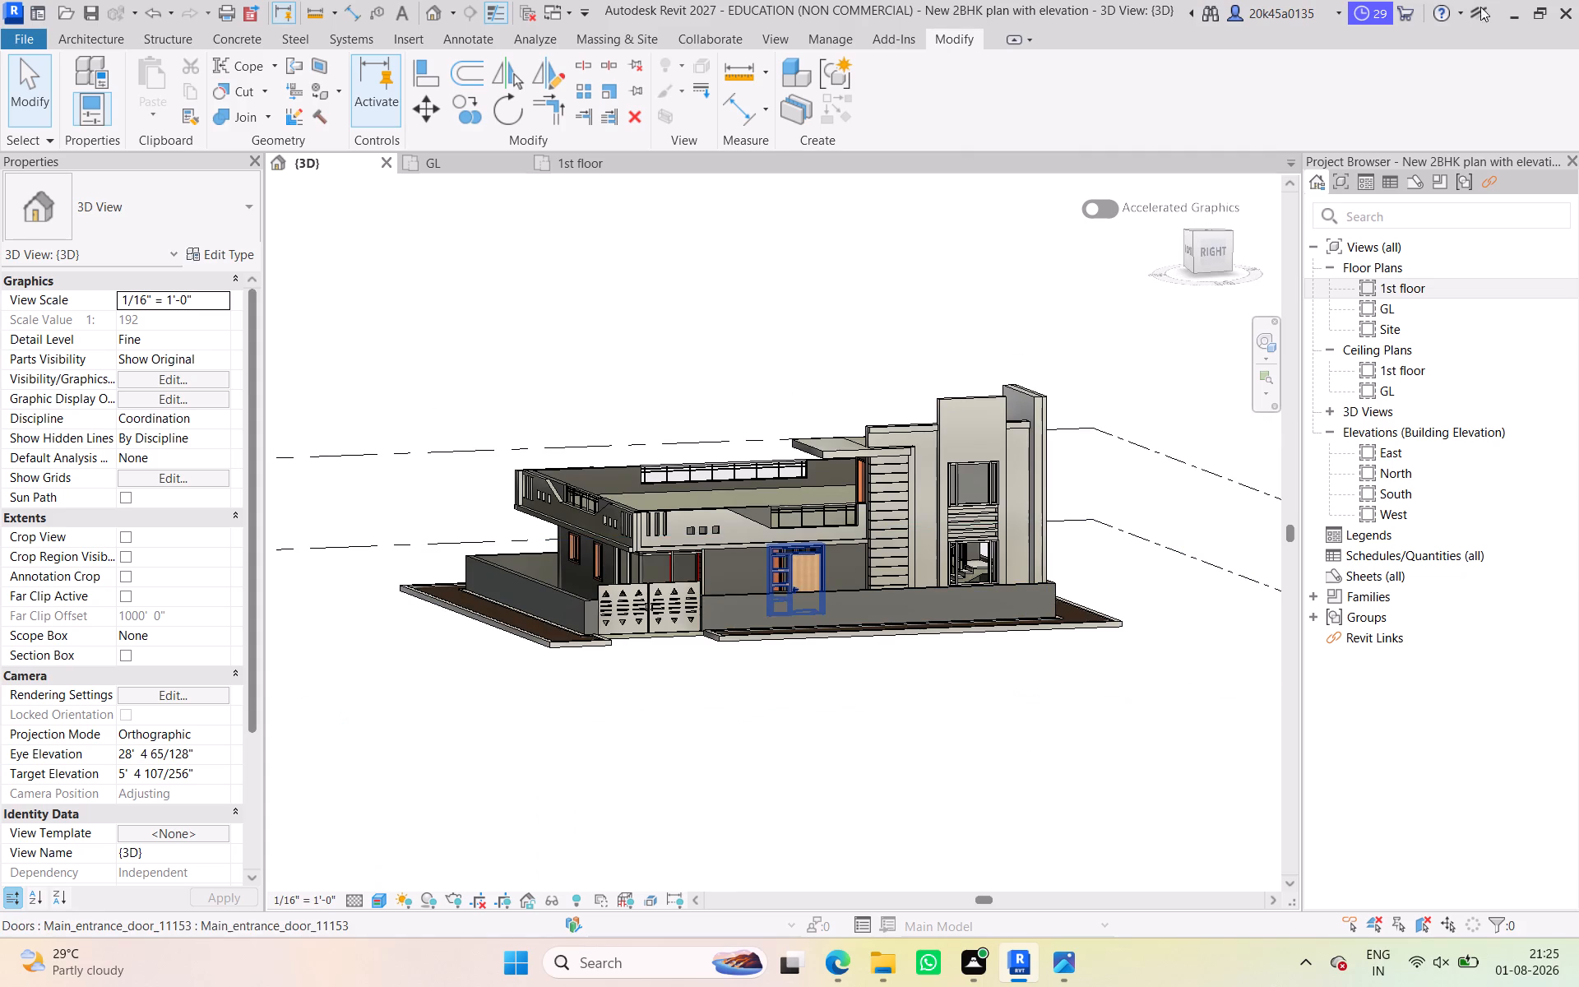
pyautogui.scroll(-2, 793, 971)
pyautogui.keyDown('shift'); pyautogui.moveTo(813, 986); pyautogui.dragTo(600, 986, button='middle'); pyautogui.keyUp('shift')
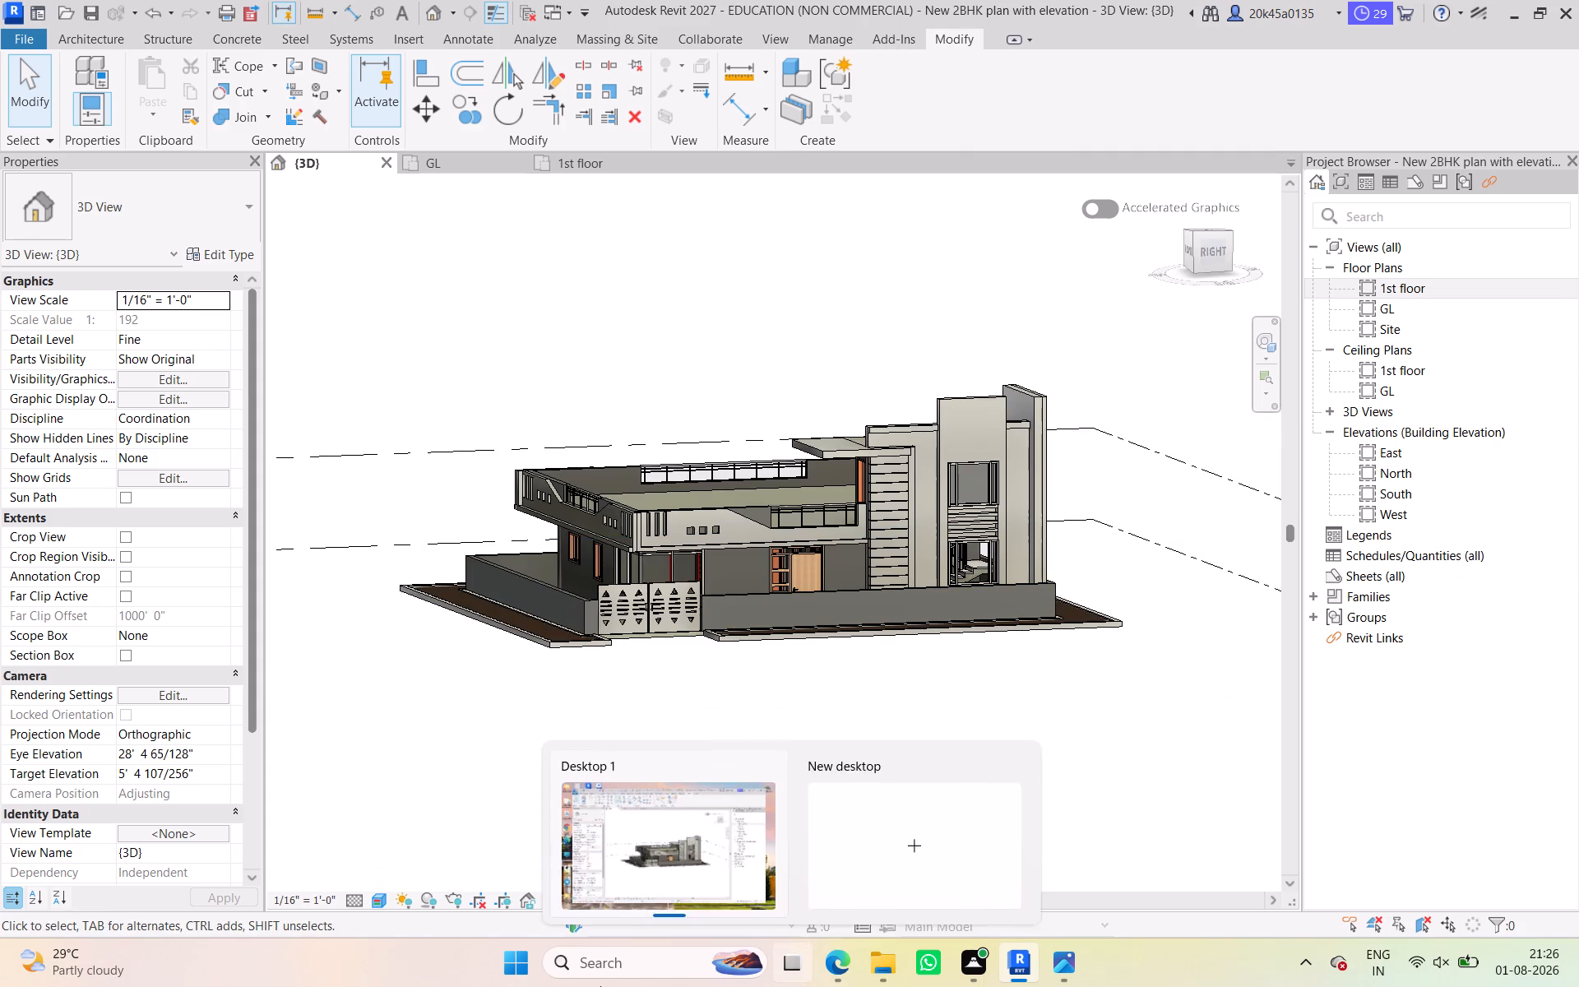
pyautogui.keyDown('shift'); pyautogui.moveTo(600, 986); pyautogui.dragTo(630, 929, button='middle'); pyautogui.keyUp('shift')
pyautogui.scroll(-2, 845, 637)
pyautogui.keyDown('shift'); pyautogui.moveTo(856, 665); pyautogui.dragTo(806, 748, button='middle'); pyautogui.keyUp('shift')
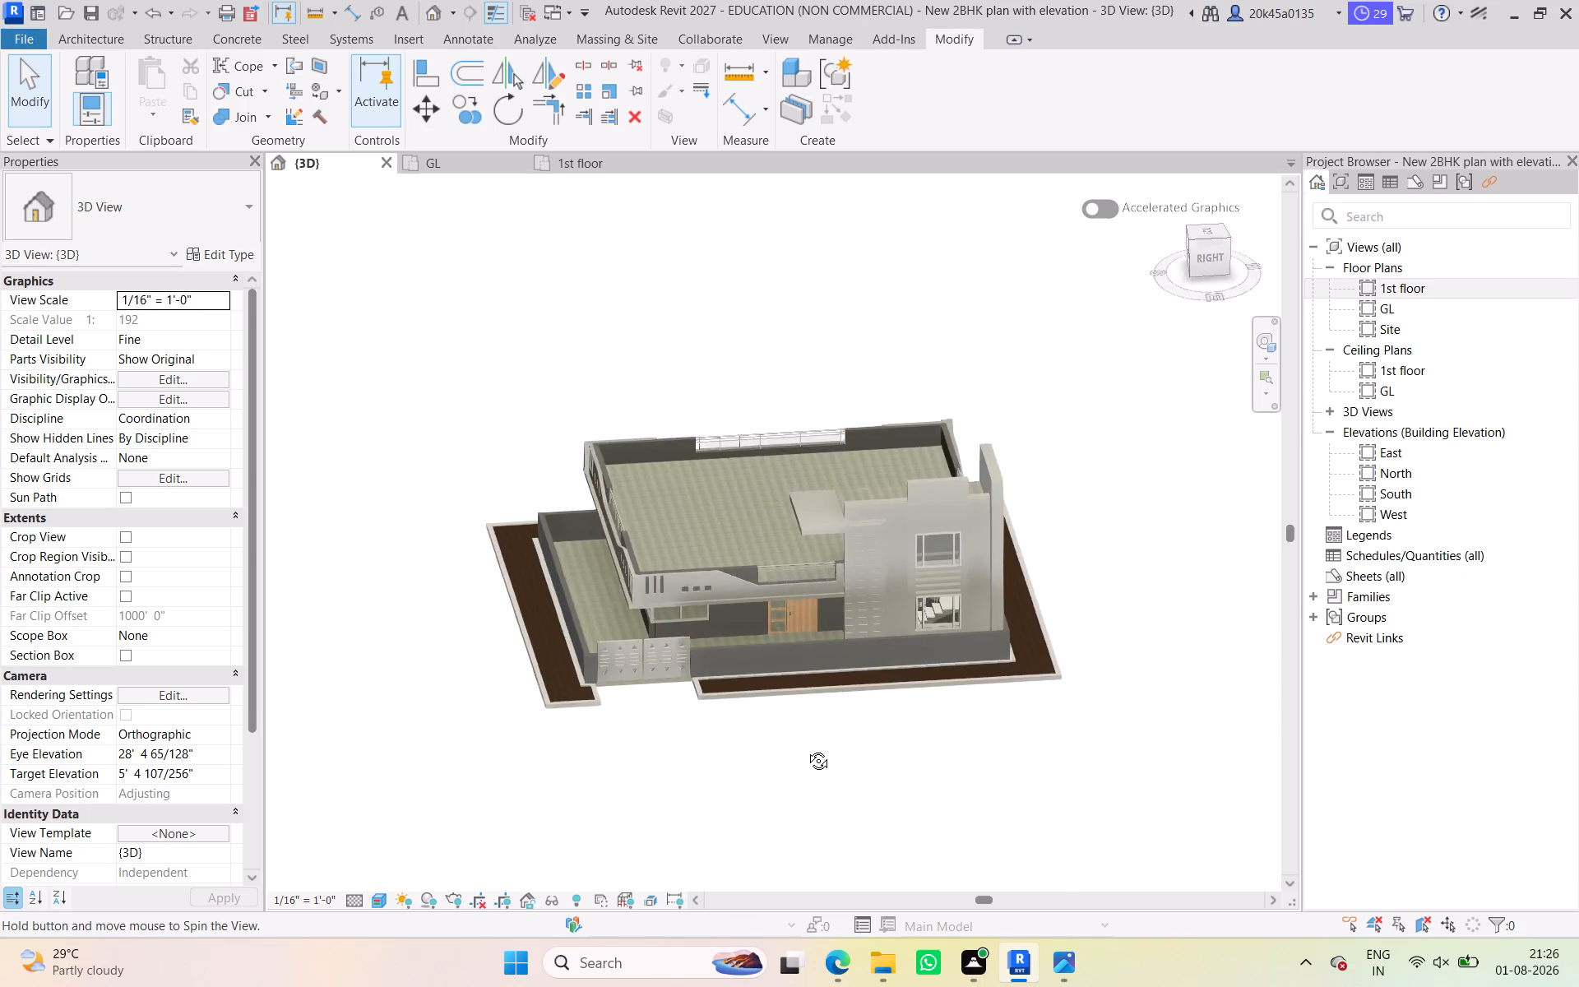
pyautogui.keyDown('shift'); pyautogui.moveTo(806, 748); pyautogui.dragTo(785, 720, button='middle'); pyautogui.keyUp('shift')
pyautogui.scroll(-1, 757, 724)
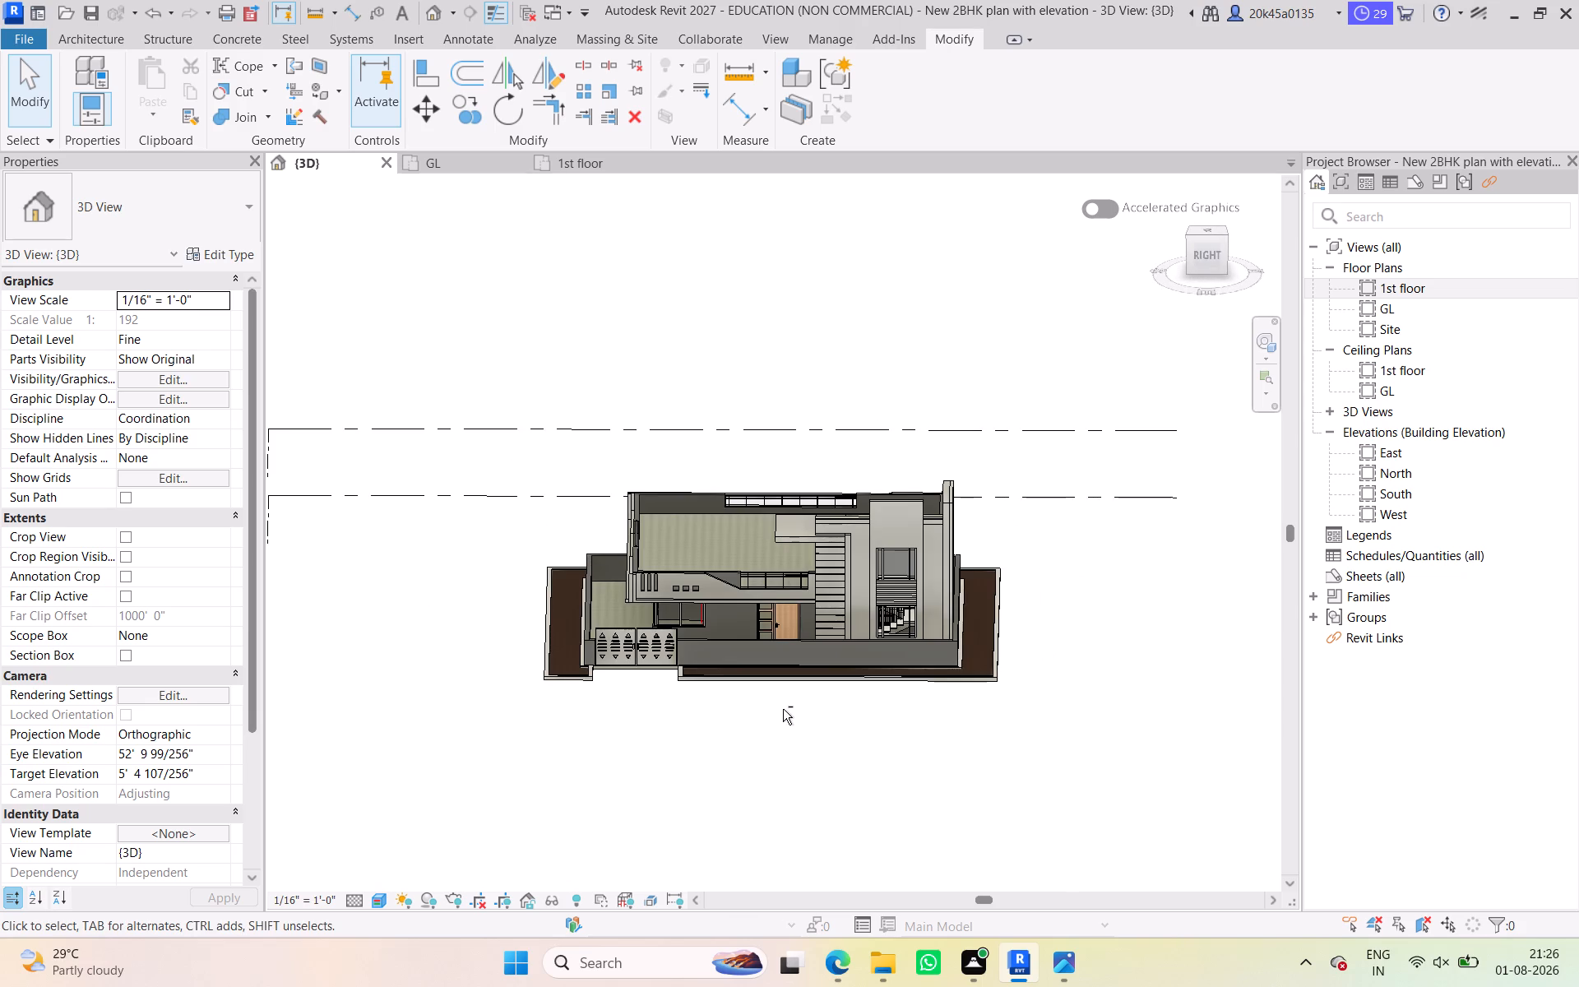
pyautogui.keyDown('shift'); pyautogui.moveTo(799, 719); pyautogui.dragTo(1093, 693, button='middle'); pyautogui.keyUp('shift')
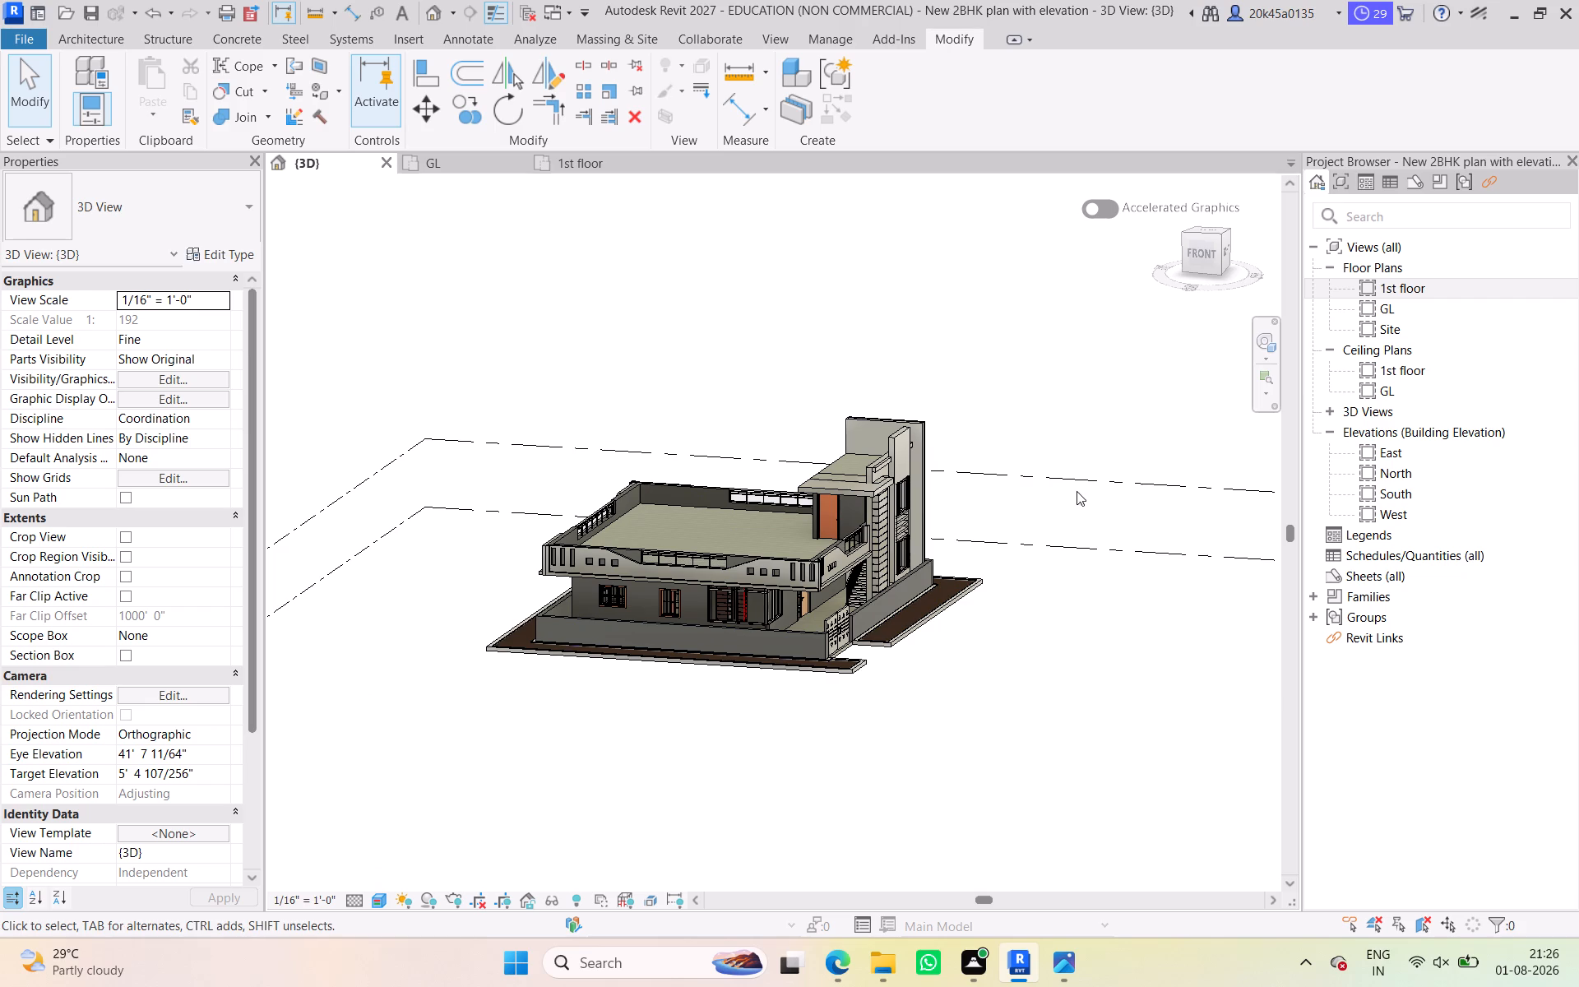
pyautogui.scroll(3, 802, 717)
pyautogui.moveTo(802, 717); pyautogui.dragTo(808, 767, button='middle')
pyautogui.keyDown('shift'); pyautogui.moveTo(967, 859); pyautogui.dragTo(961, 846, button='middle'); pyautogui.keyUp('shift')
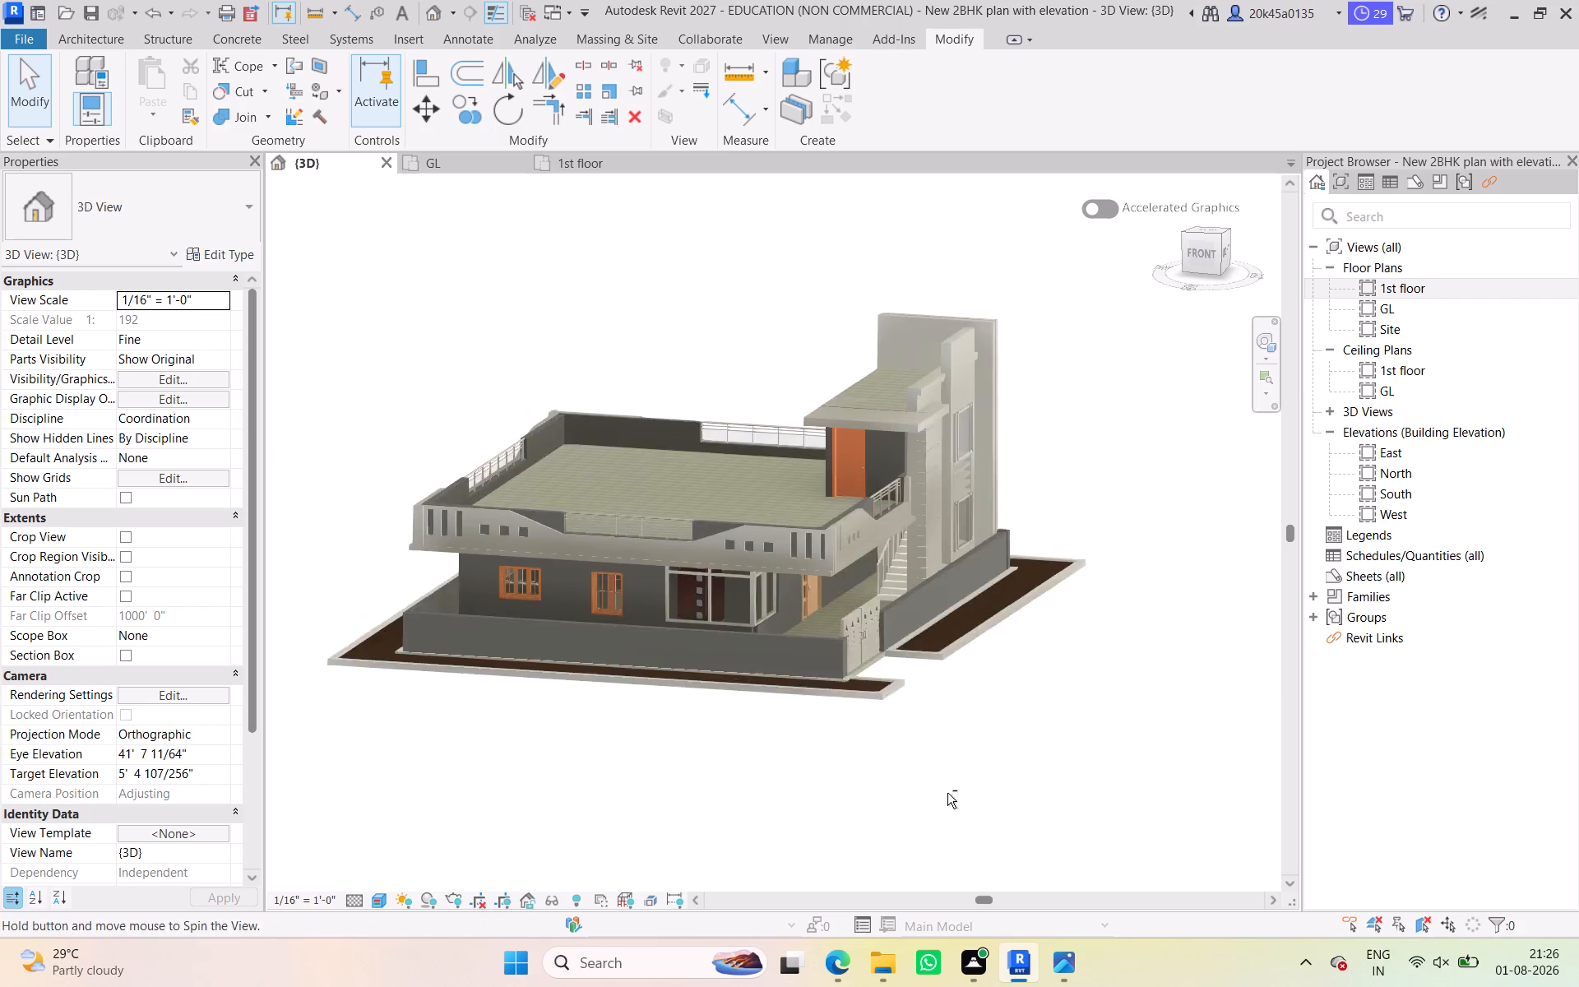
pyautogui.scroll(-1, 1024, 646)
pyautogui.moveTo(1024, 652); pyautogui.dragTo(912, 807, button='middle')
pyautogui.scroll(4, 910, 735)
pyautogui.moveTo(906, 738); pyautogui.dragTo(792, 833, button='middle')
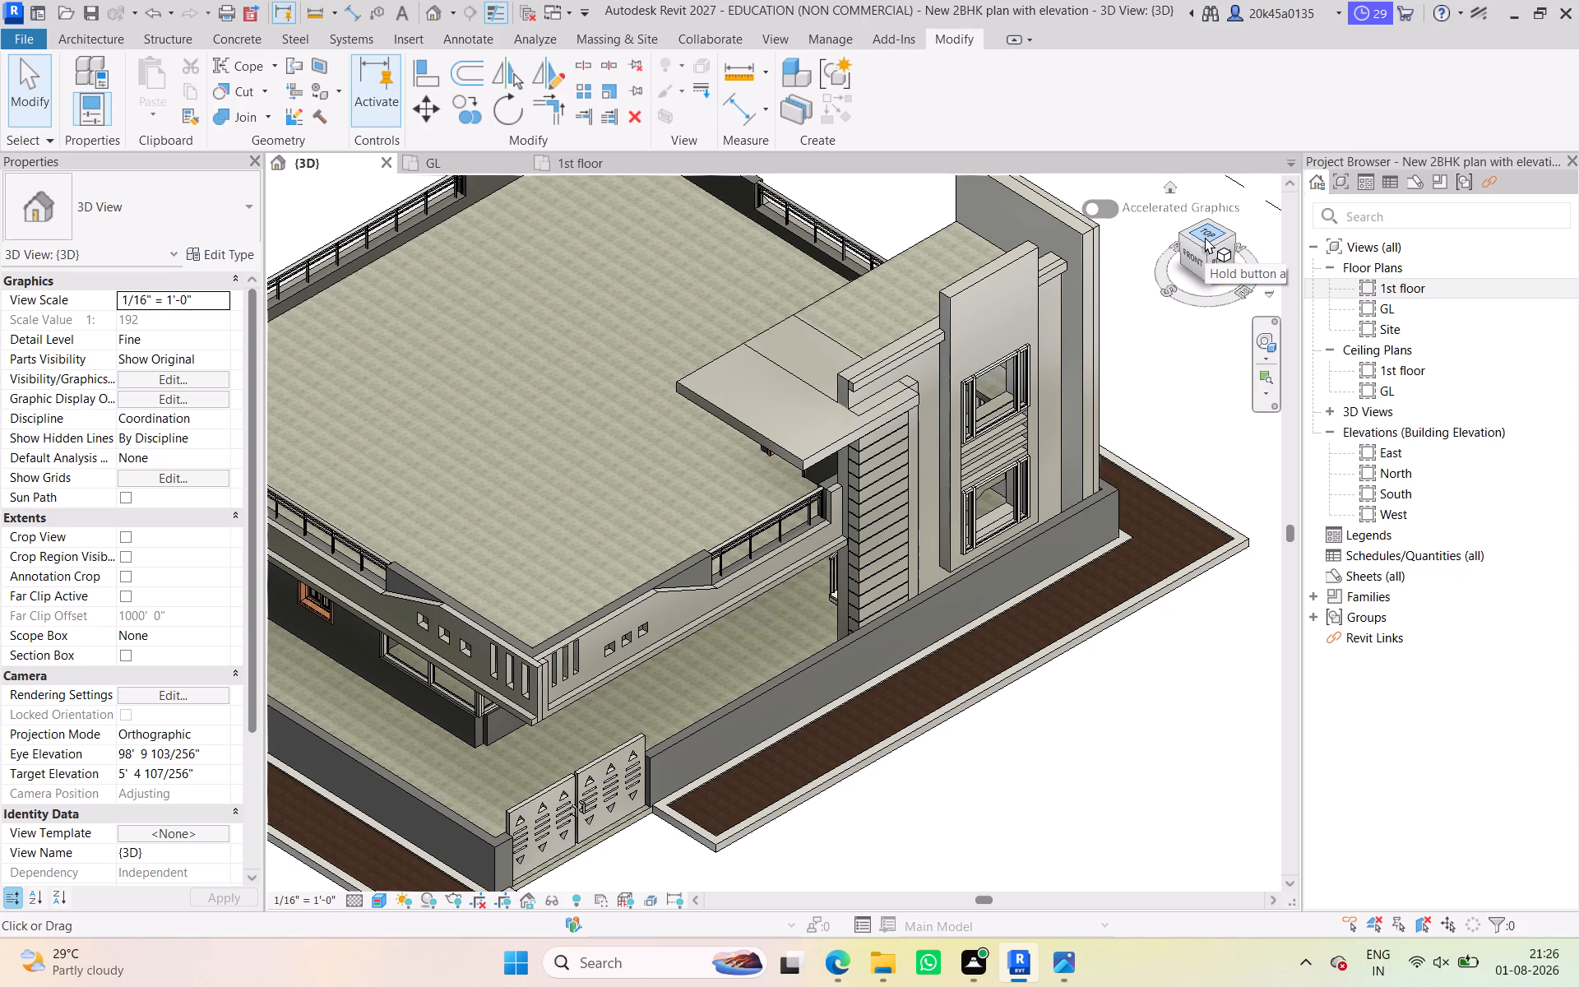
# Temporarily hide the brown generic model strip that runs around the boundary wall in the 3D view.
pyautogui.click(1138, 542)
pyautogui.scroll(1, 1138, 542)
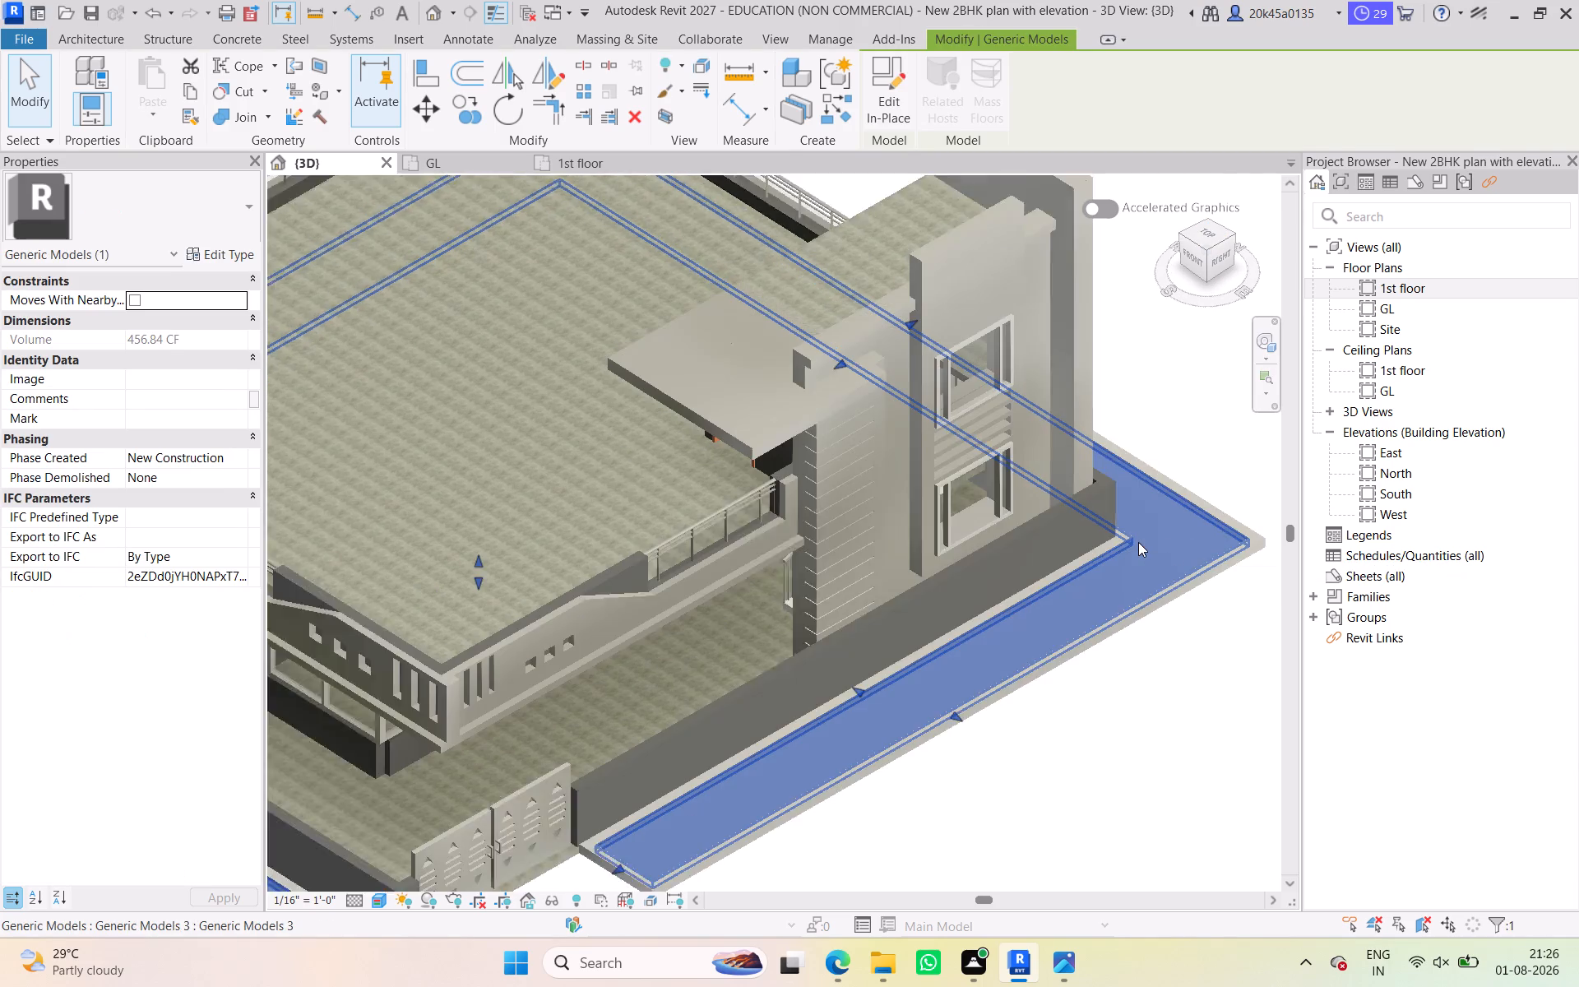
pyautogui.scroll(1, 1138, 542)
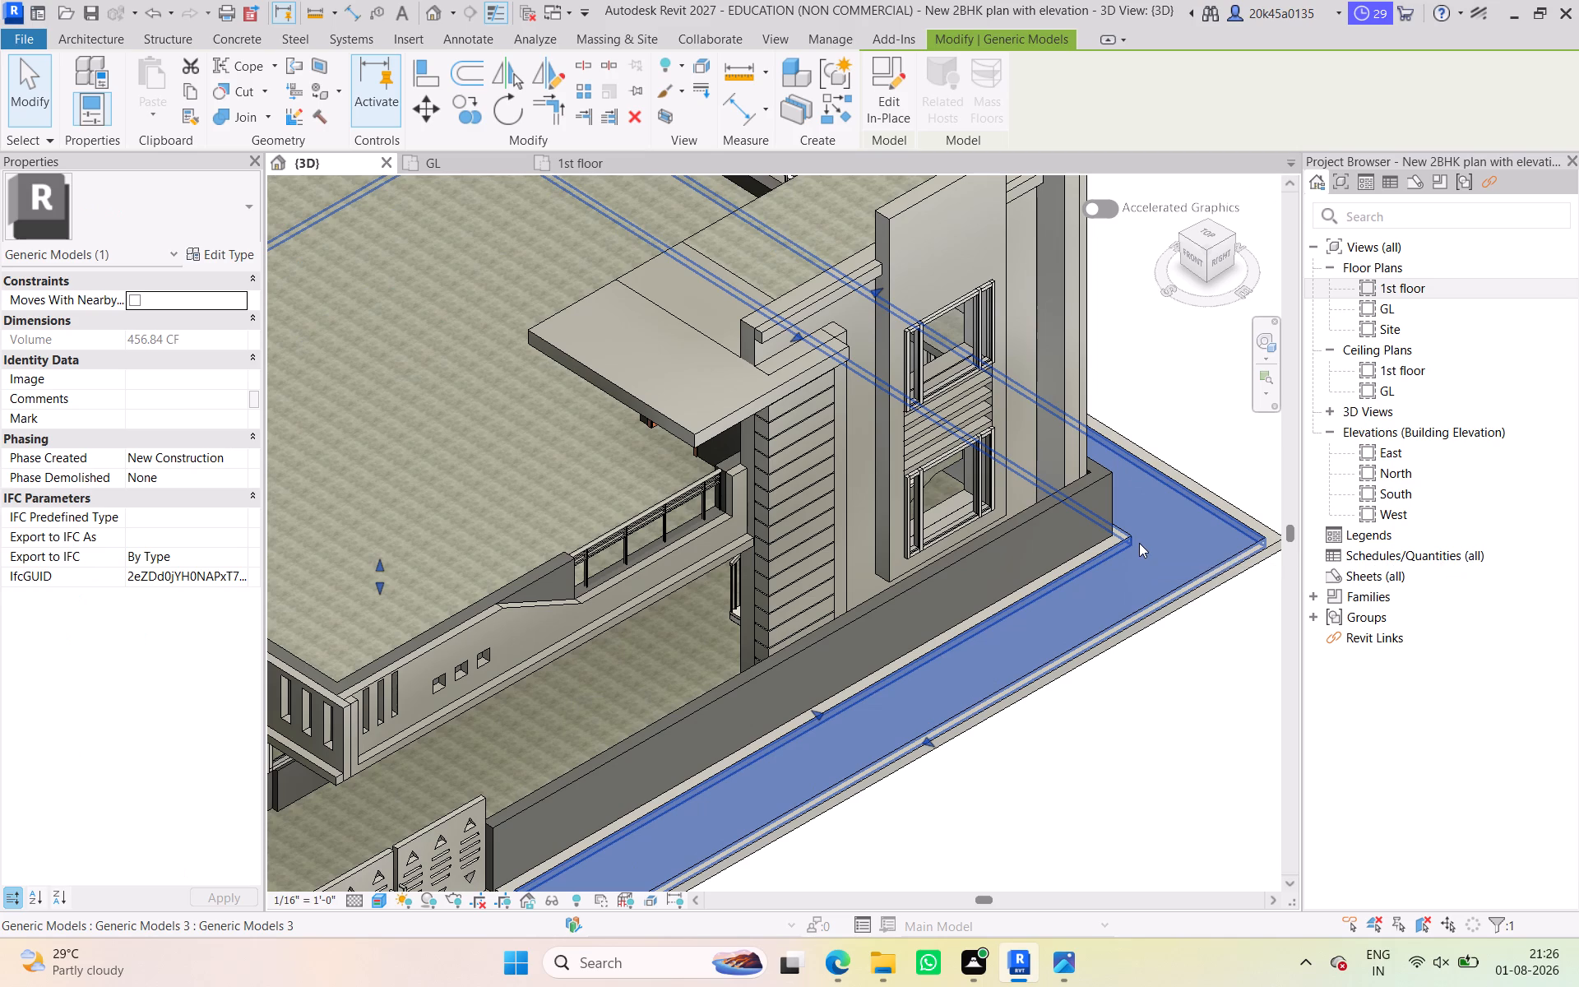
pyautogui.write('HH')
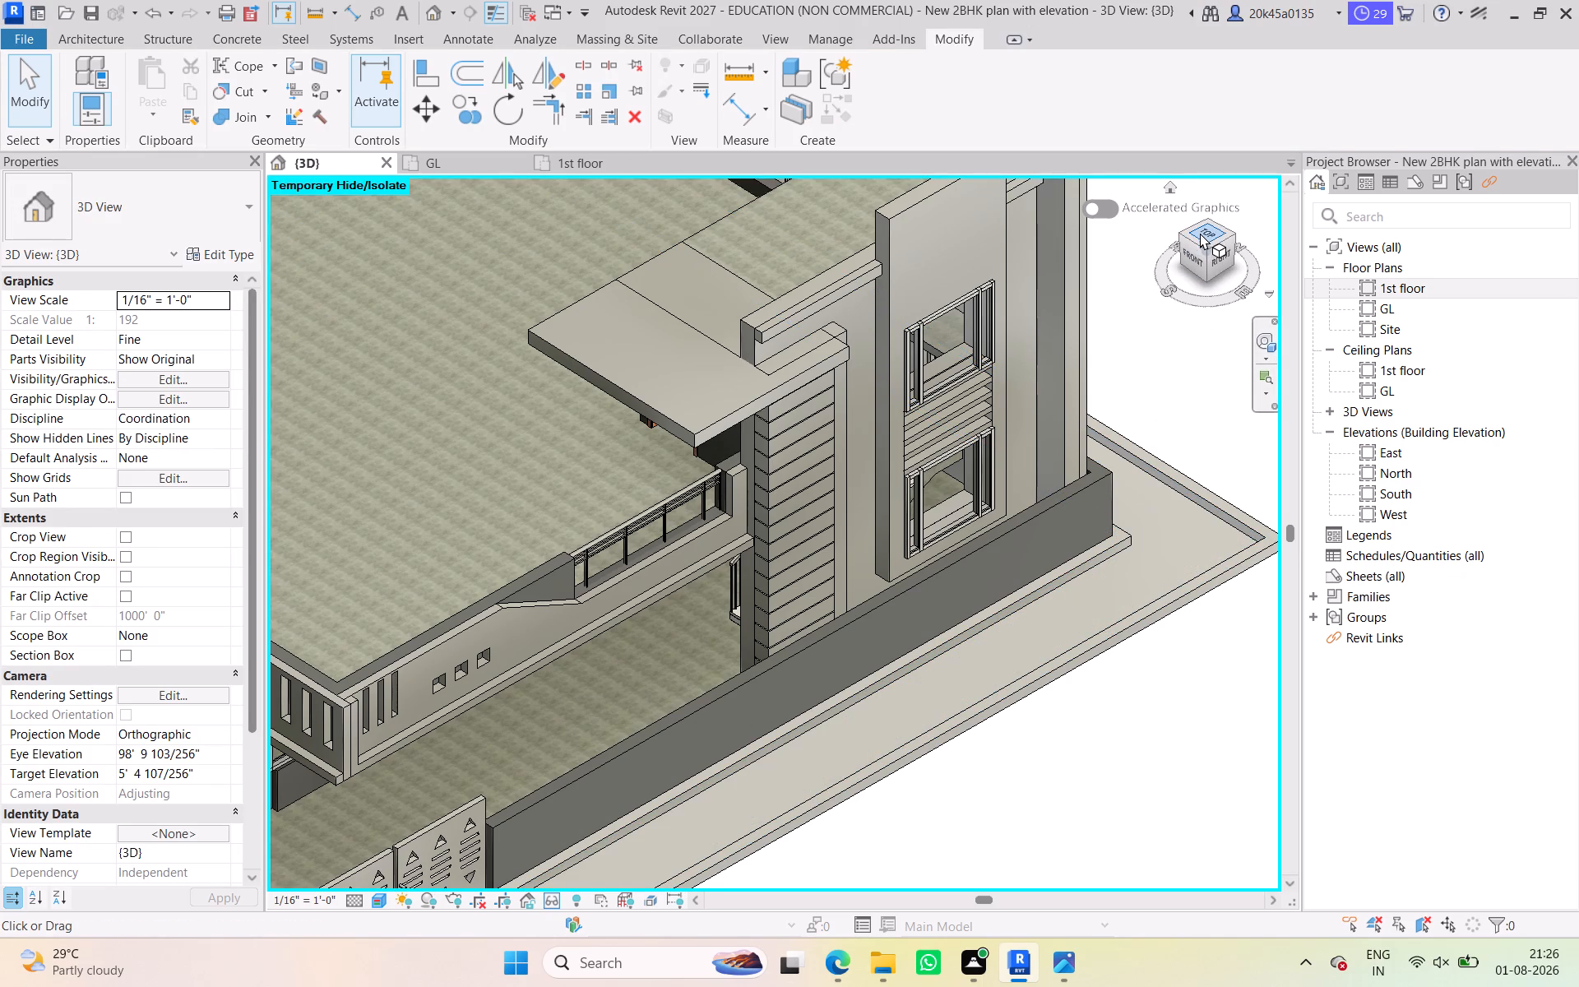
# Open the GL floor plan and start editing the extrusion sketch of the in-place strip around the boundary wall.
pyautogui.click(1203, 231)
pyautogui.scroll(4, 802, 519)
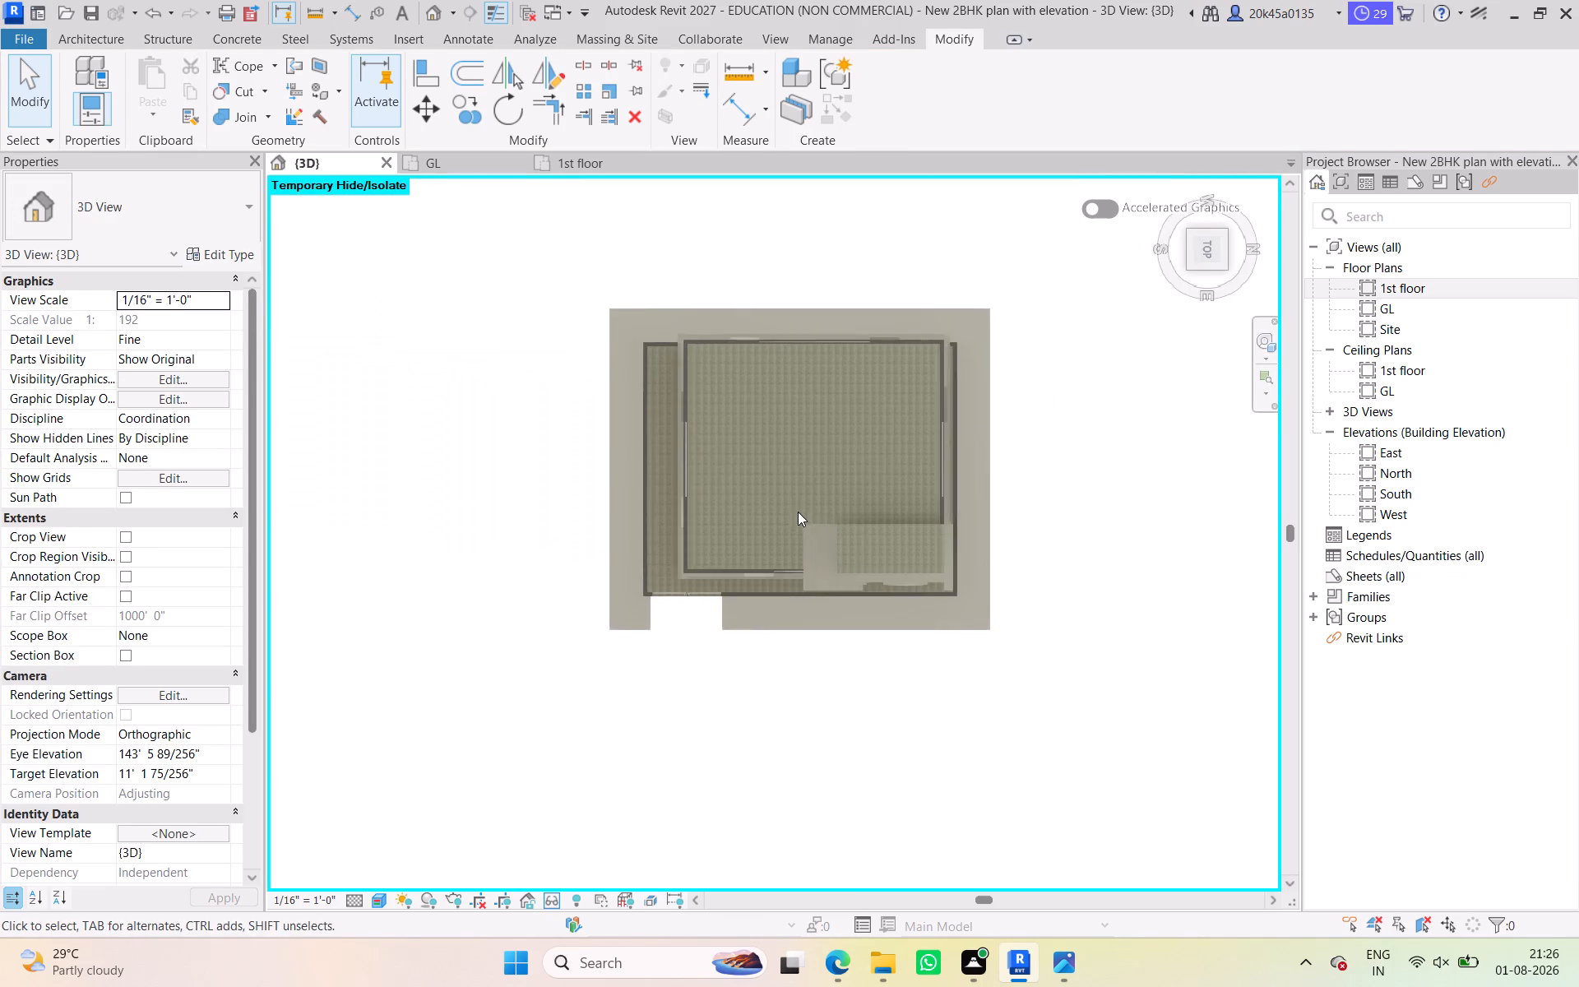
pyautogui.moveTo(803, 523); pyautogui.dragTo(818, 577, button='middle')
pyautogui.click(586, 163)
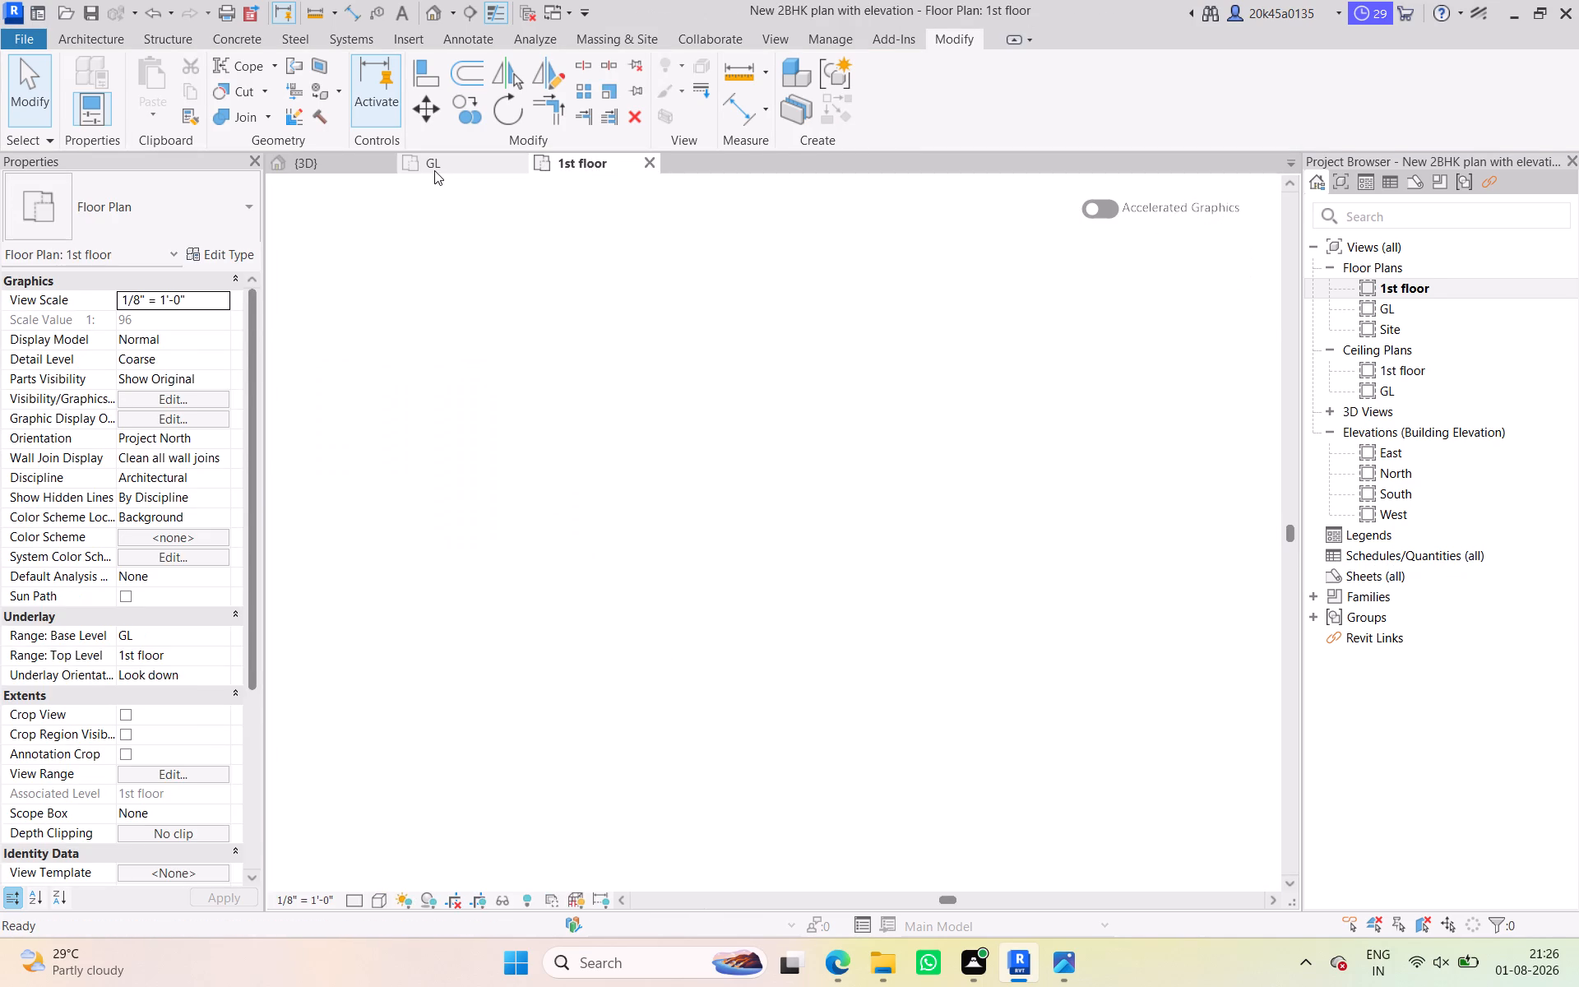
pyautogui.click(434, 170)
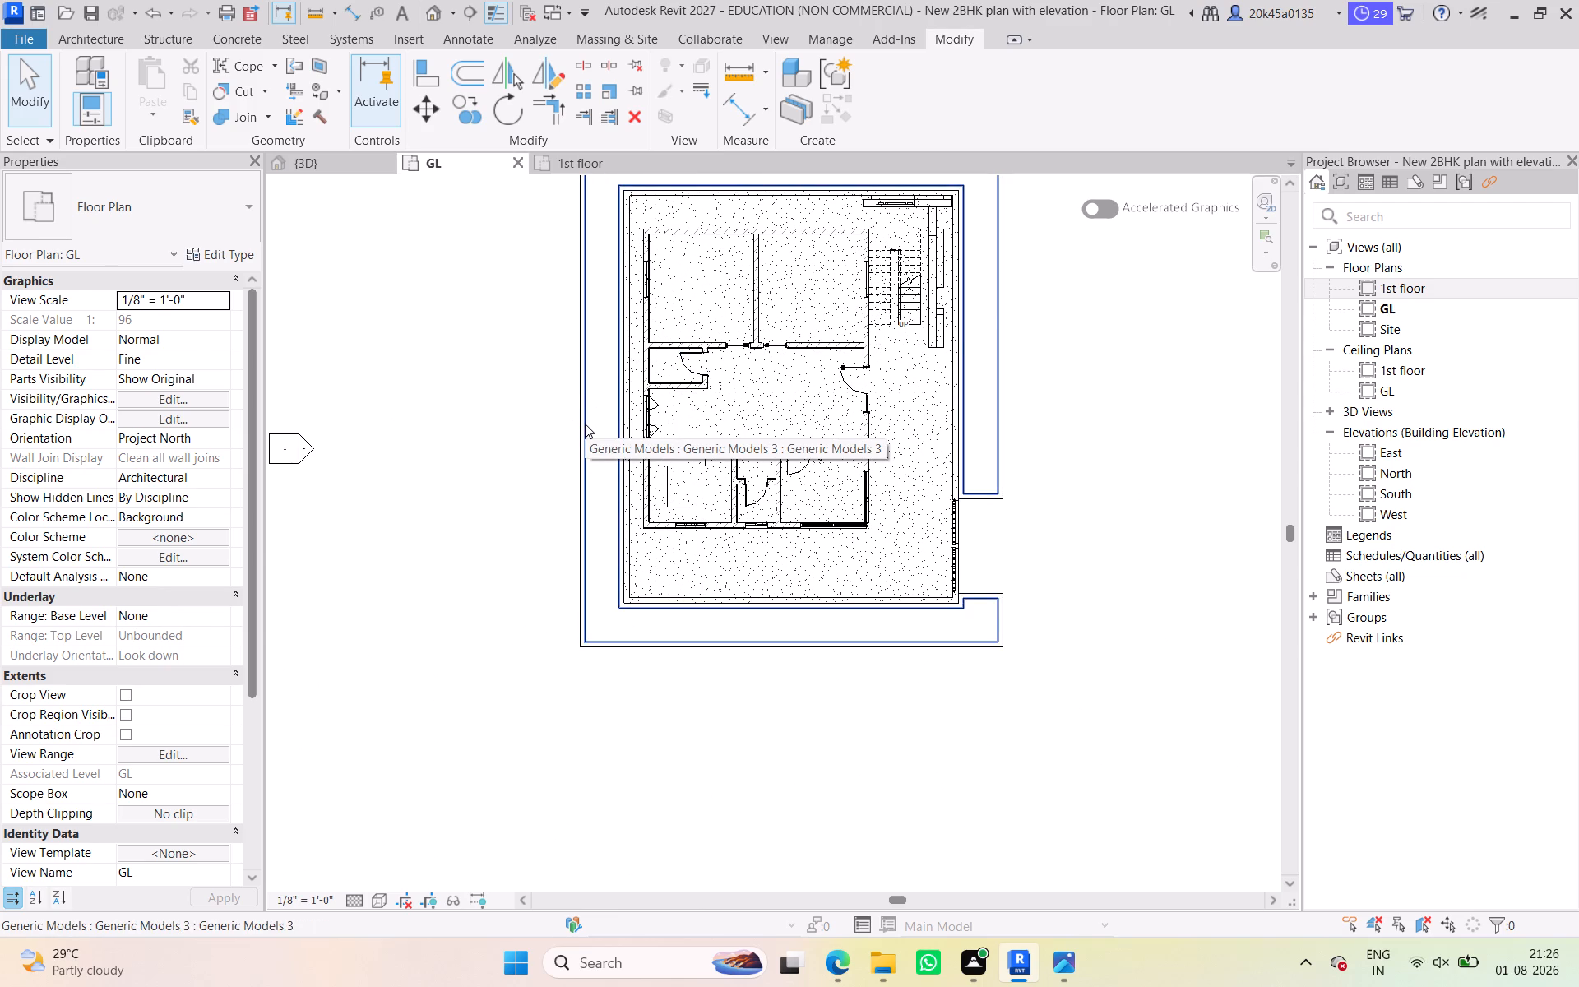
pyautogui.click(585, 424)
pyautogui.click(886, 104)
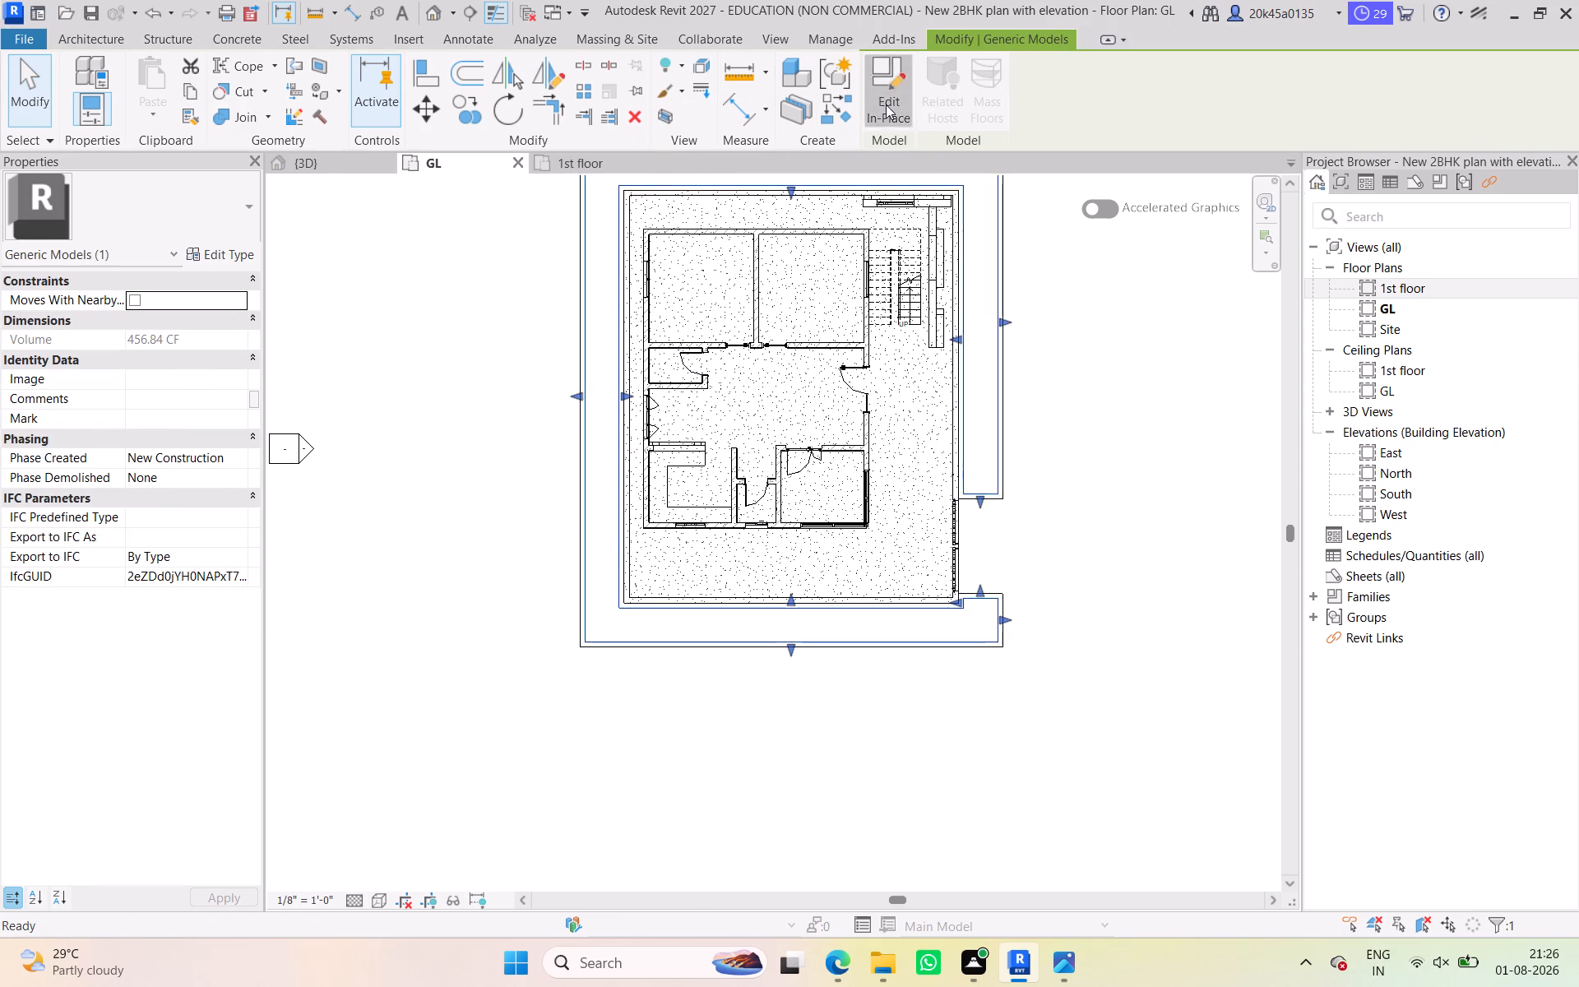
pyautogui.click(615, 408)
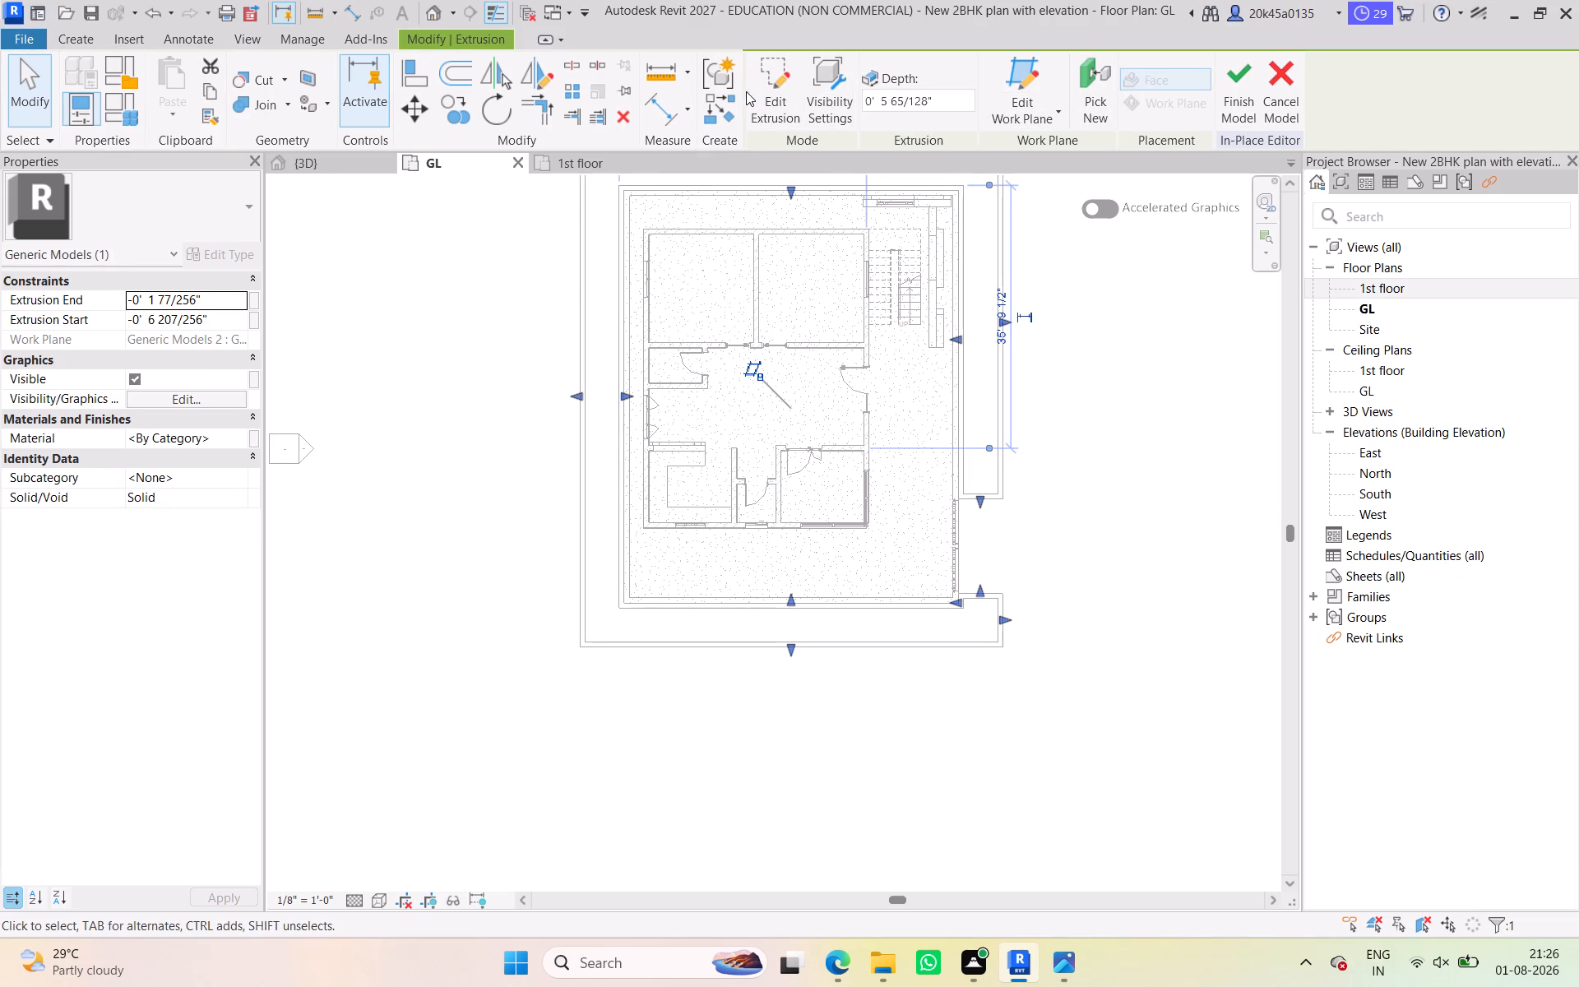
pyautogui.click(766, 91)
# Sketch an 8'-0" guide line along the strip's inner edge, starting at its corner beside the gate opening on the staircase side.
pyautogui.scroll(2, 610, 401)
pyautogui.moveTo(618, 417); pyautogui.dragTo(629, 568, button='middle')
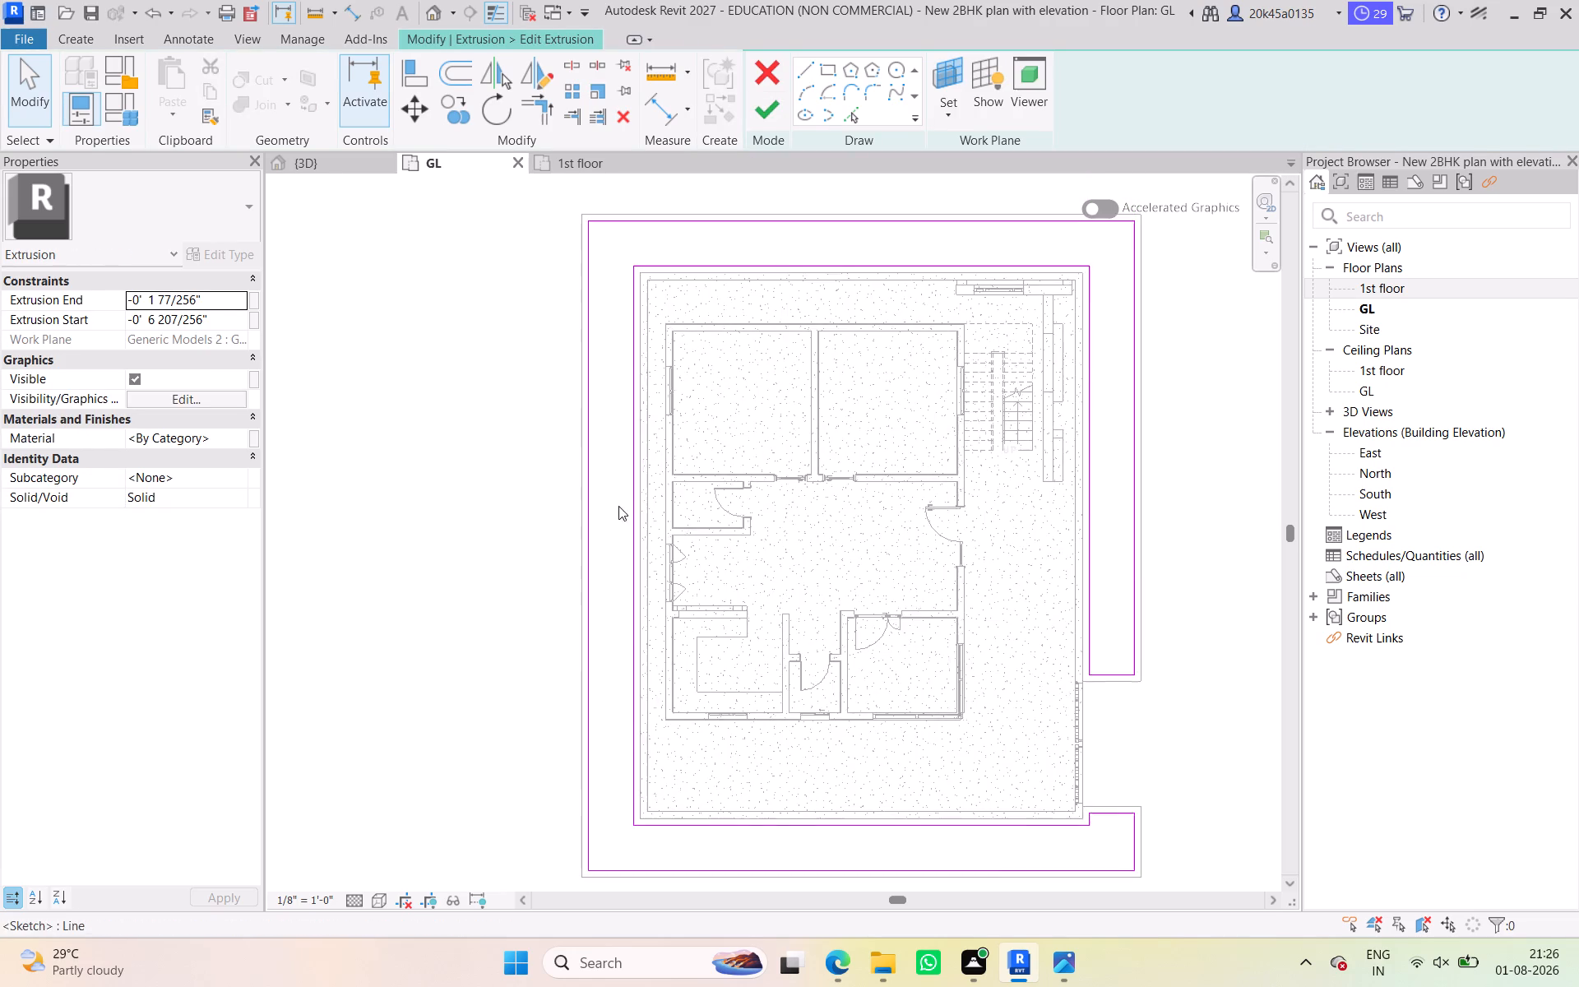
pyautogui.scroll(-2, 618, 506)
pyautogui.moveTo(615, 508); pyautogui.dragTo(606, 574, button='middle')
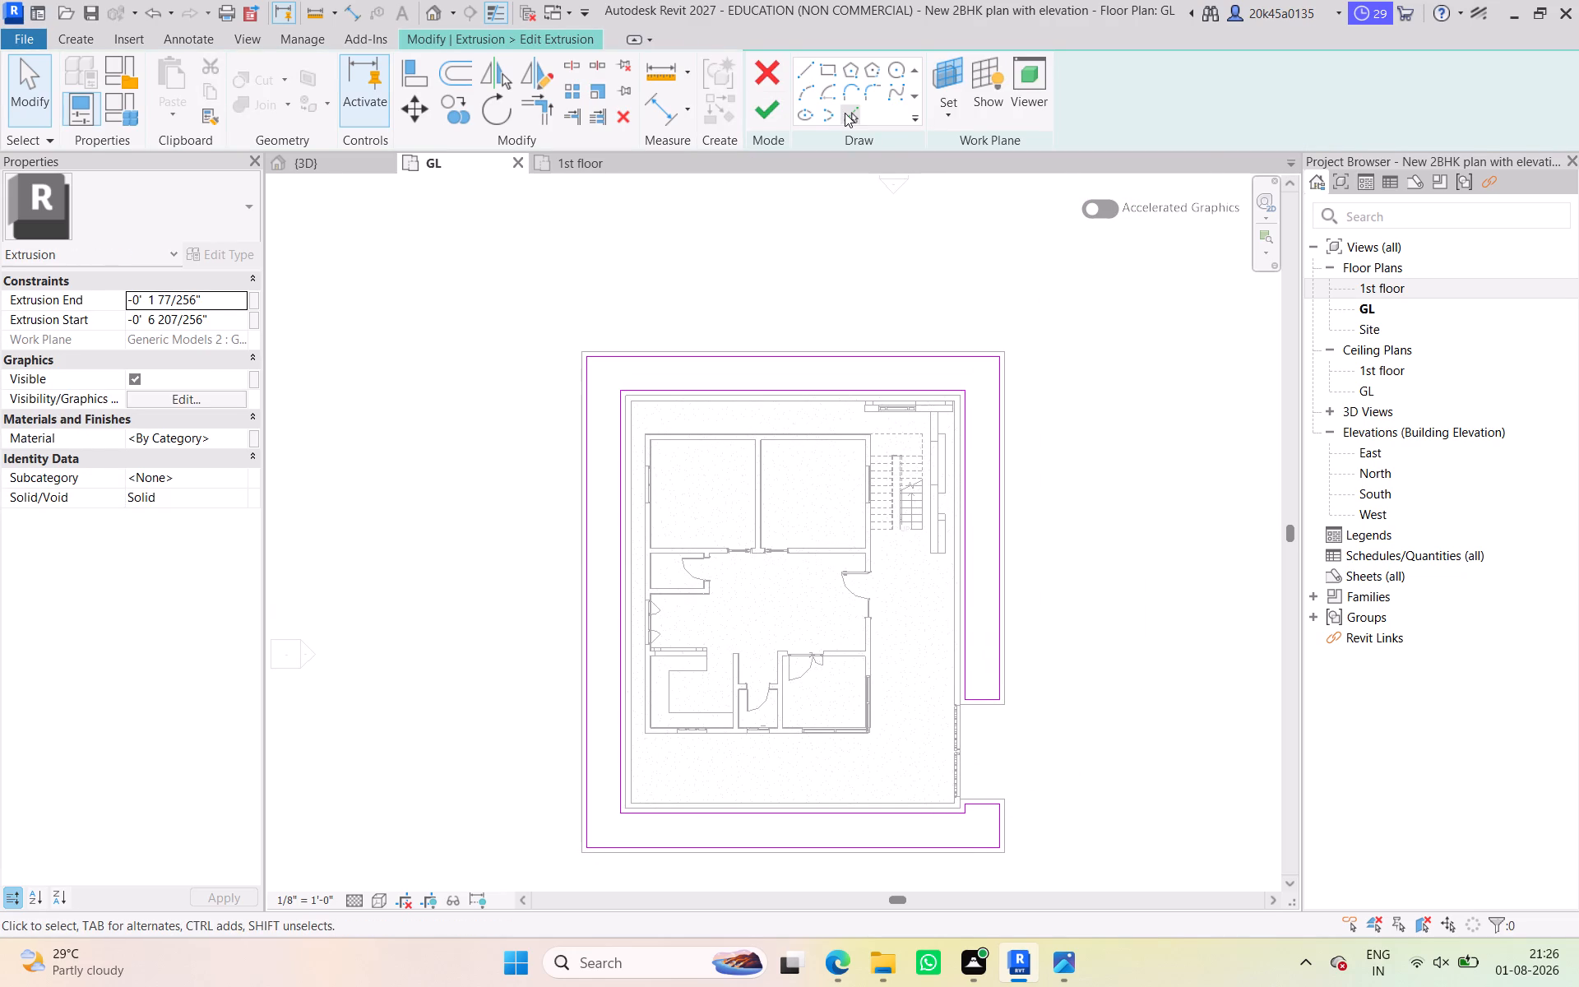
pyautogui.click(803, 72)
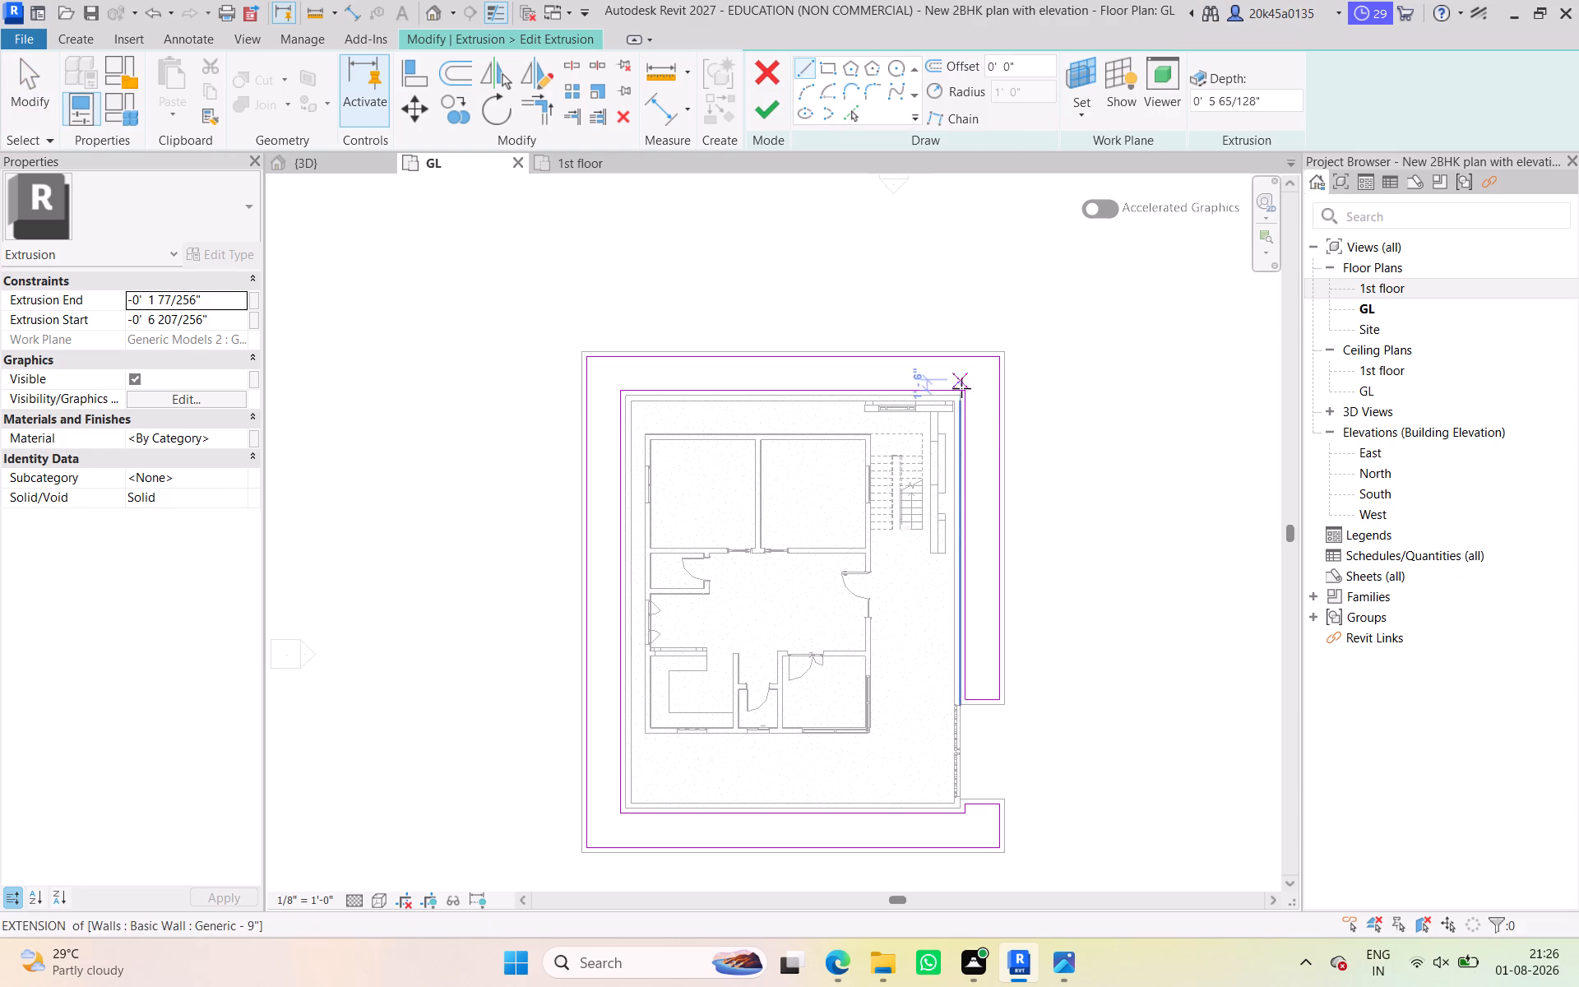
pyautogui.moveTo(968, 424); pyautogui.dragTo(929, 341, button='middle')
pyautogui.moveTo(969, 599); pyautogui.dragTo(926, 563, button='middle')
pyautogui.scroll(1, 967, 595)
pyautogui.scroll(4, 896, 540)
pyautogui.moveTo(894, 534); pyautogui.dragTo(891, 619, button='middle')
pyautogui.scroll(2, 887, 610)
pyautogui.moveTo(887, 609); pyautogui.dragTo(889, 628, button='middle')
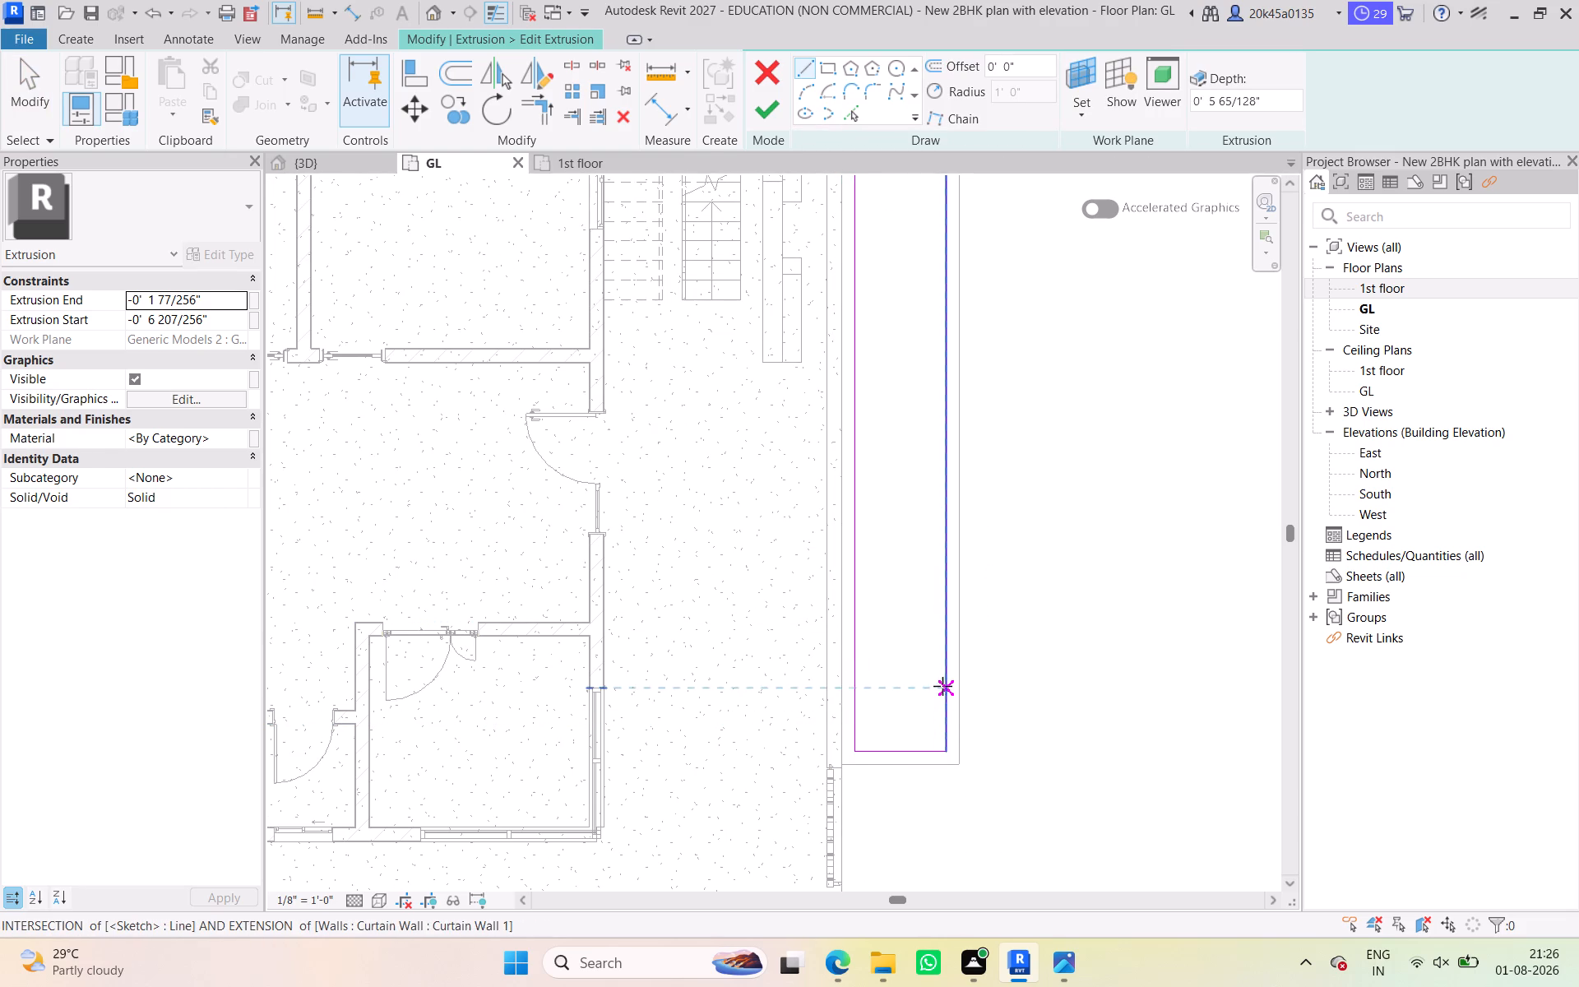
pyautogui.scroll(-1, 924, 697)
pyautogui.moveTo(912, 637); pyautogui.dragTo(918, 286, button='middle')
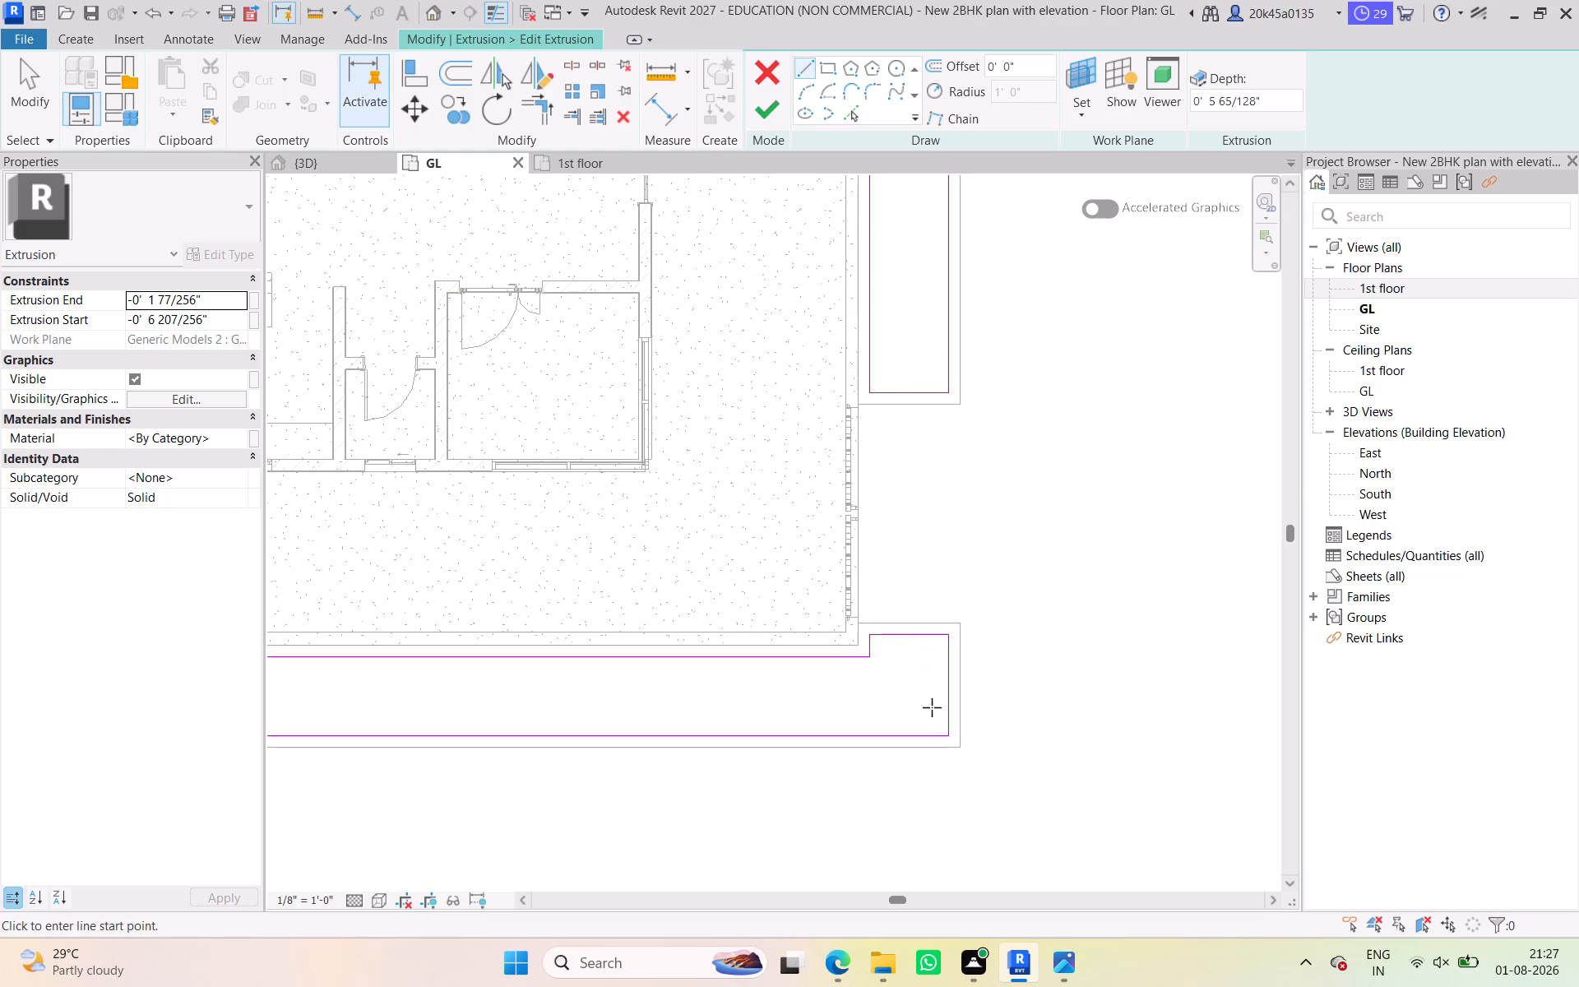
pyautogui.scroll(-3, 838, 683)
pyautogui.moveTo(844, 688); pyautogui.dragTo(859, 793, button='middle')
pyautogui.moveTo(897, 544); pyautogui.dragTo(896, 697, button='middle')
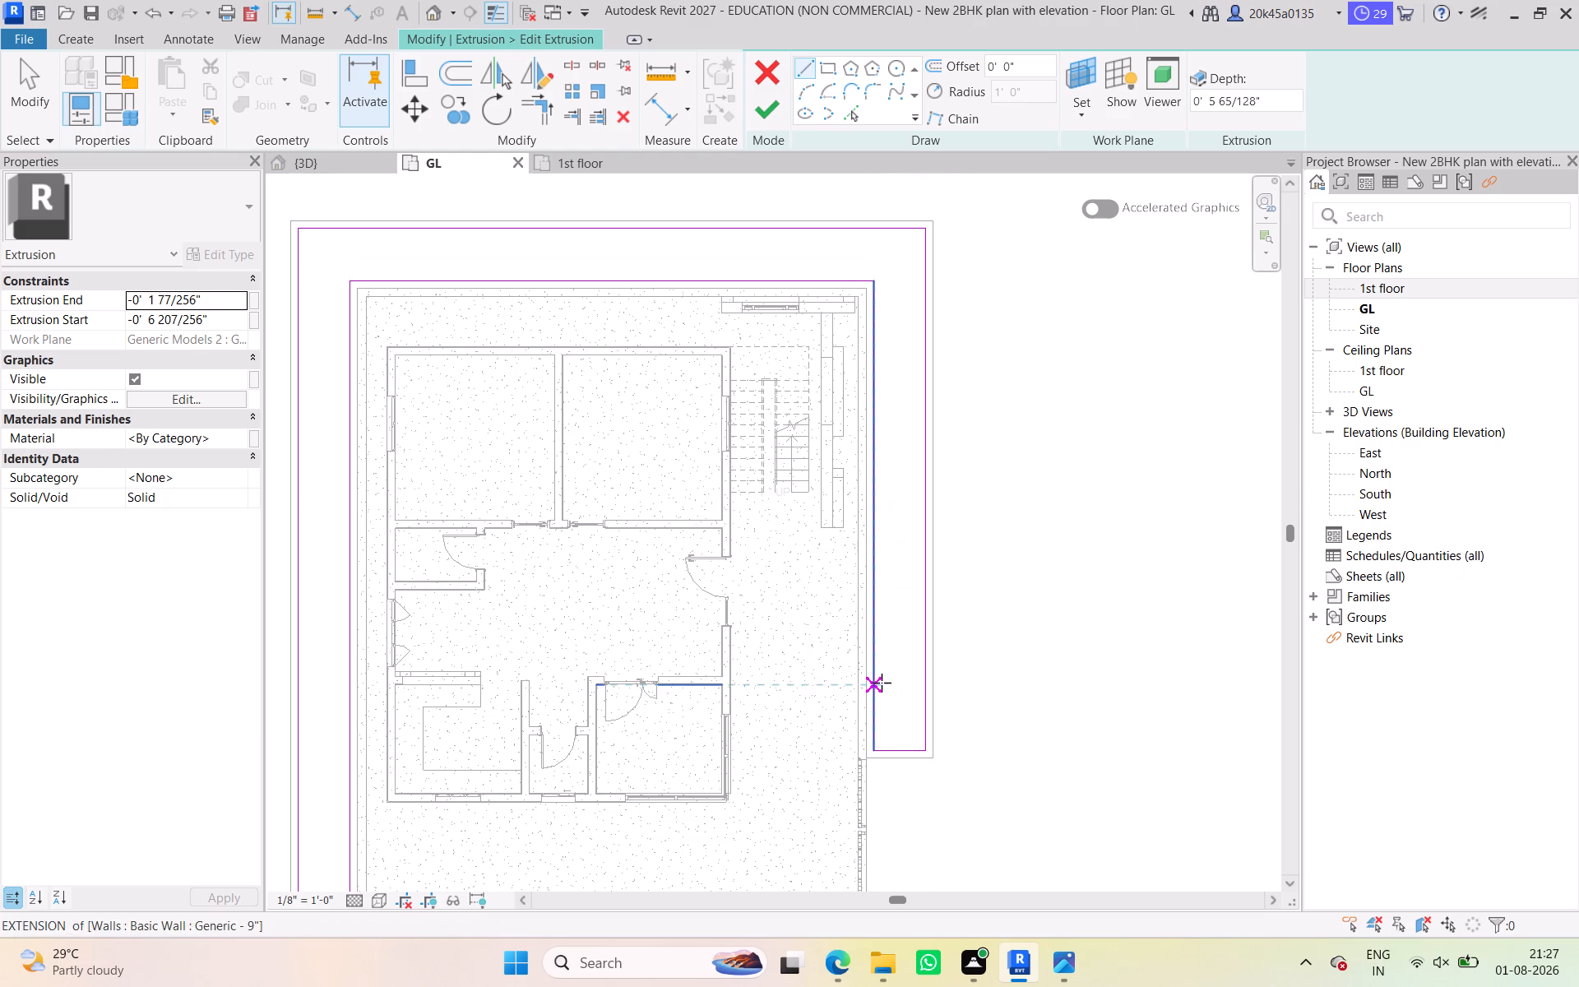
pyautogui.click(876, 749)
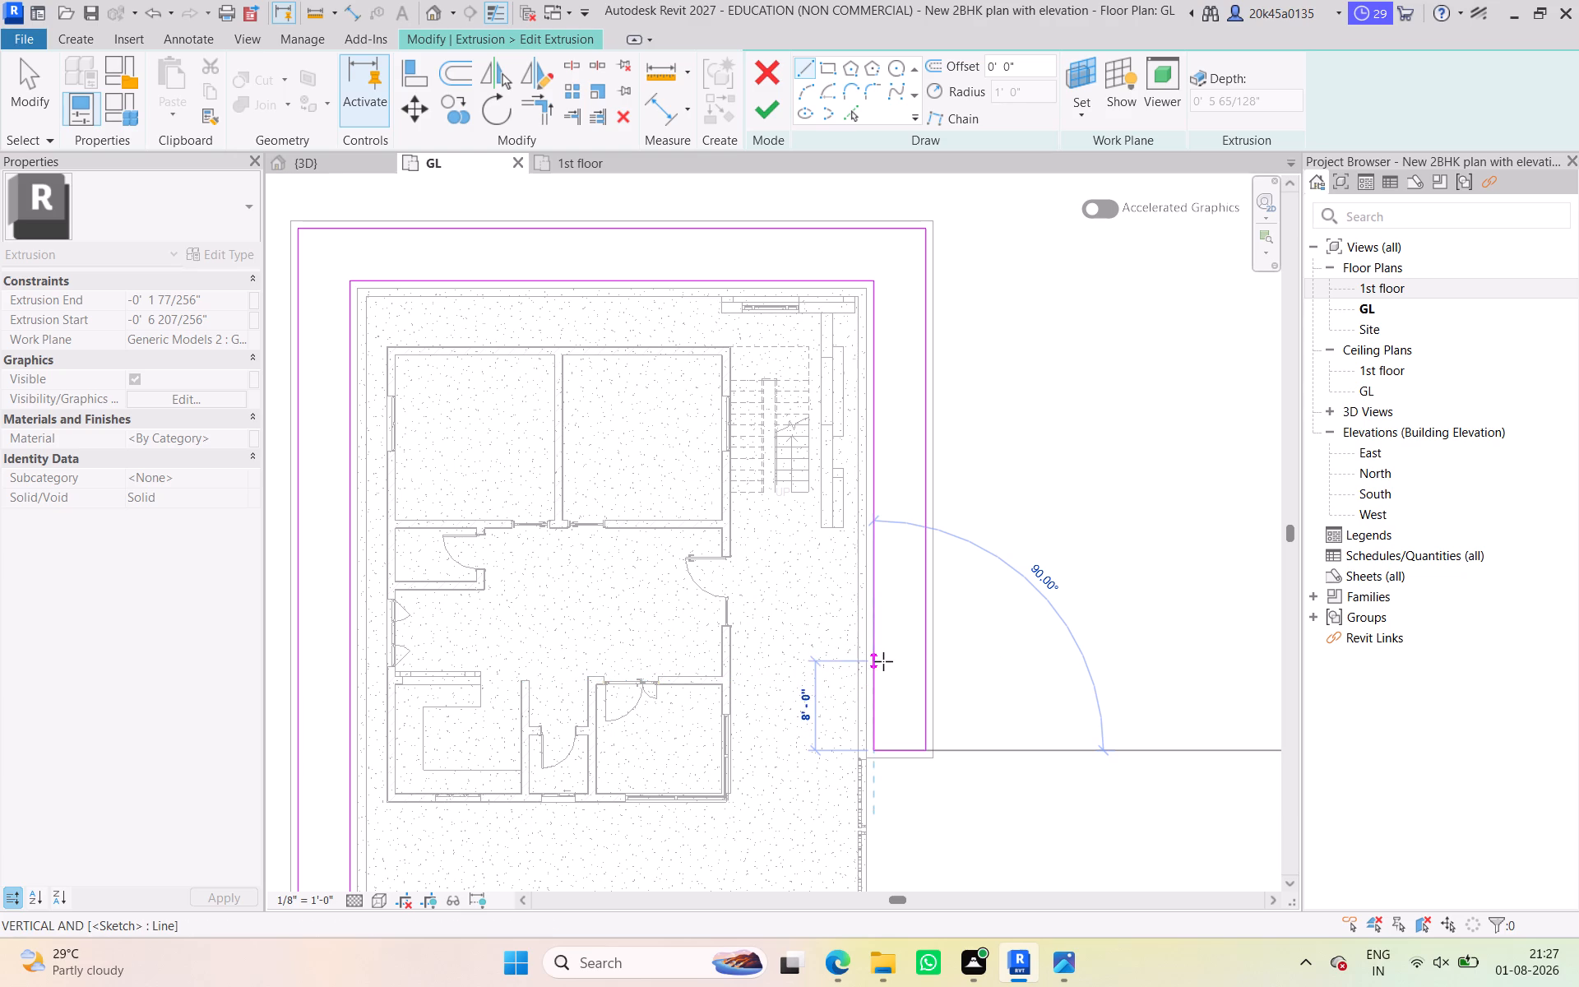
pyautogui.click(883, 661)
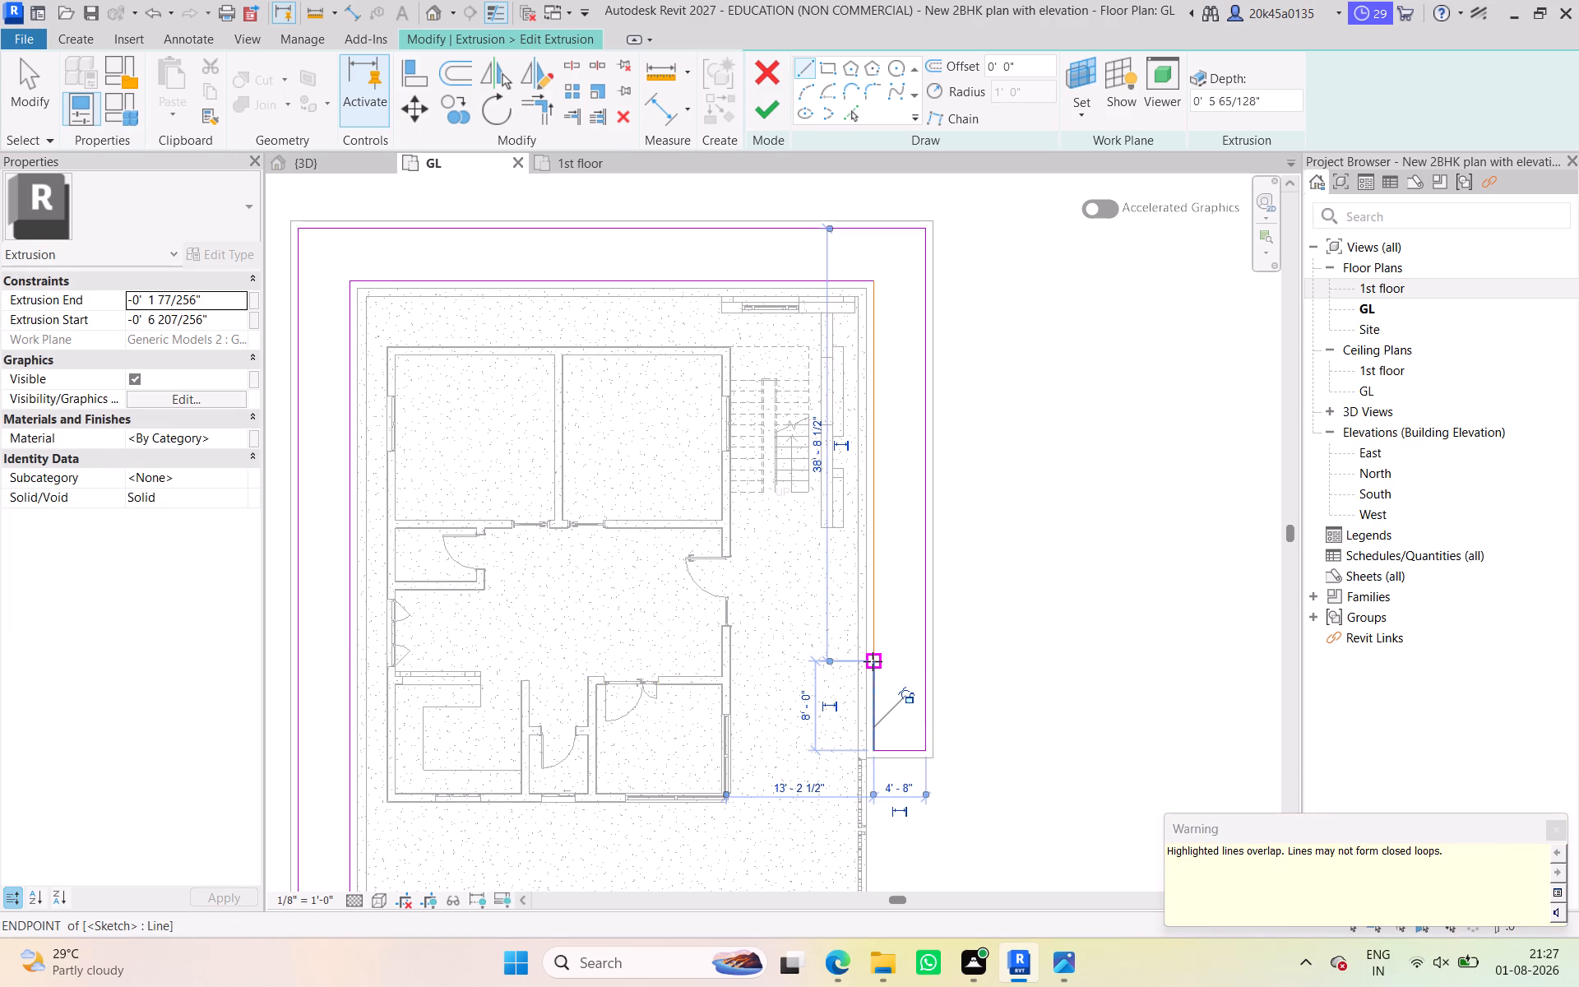
# Sketch a line straight across the strip from the guide line's far end to the outer edge.
pyautogui.click(867, 660)
pyautogui.click(924, 665)
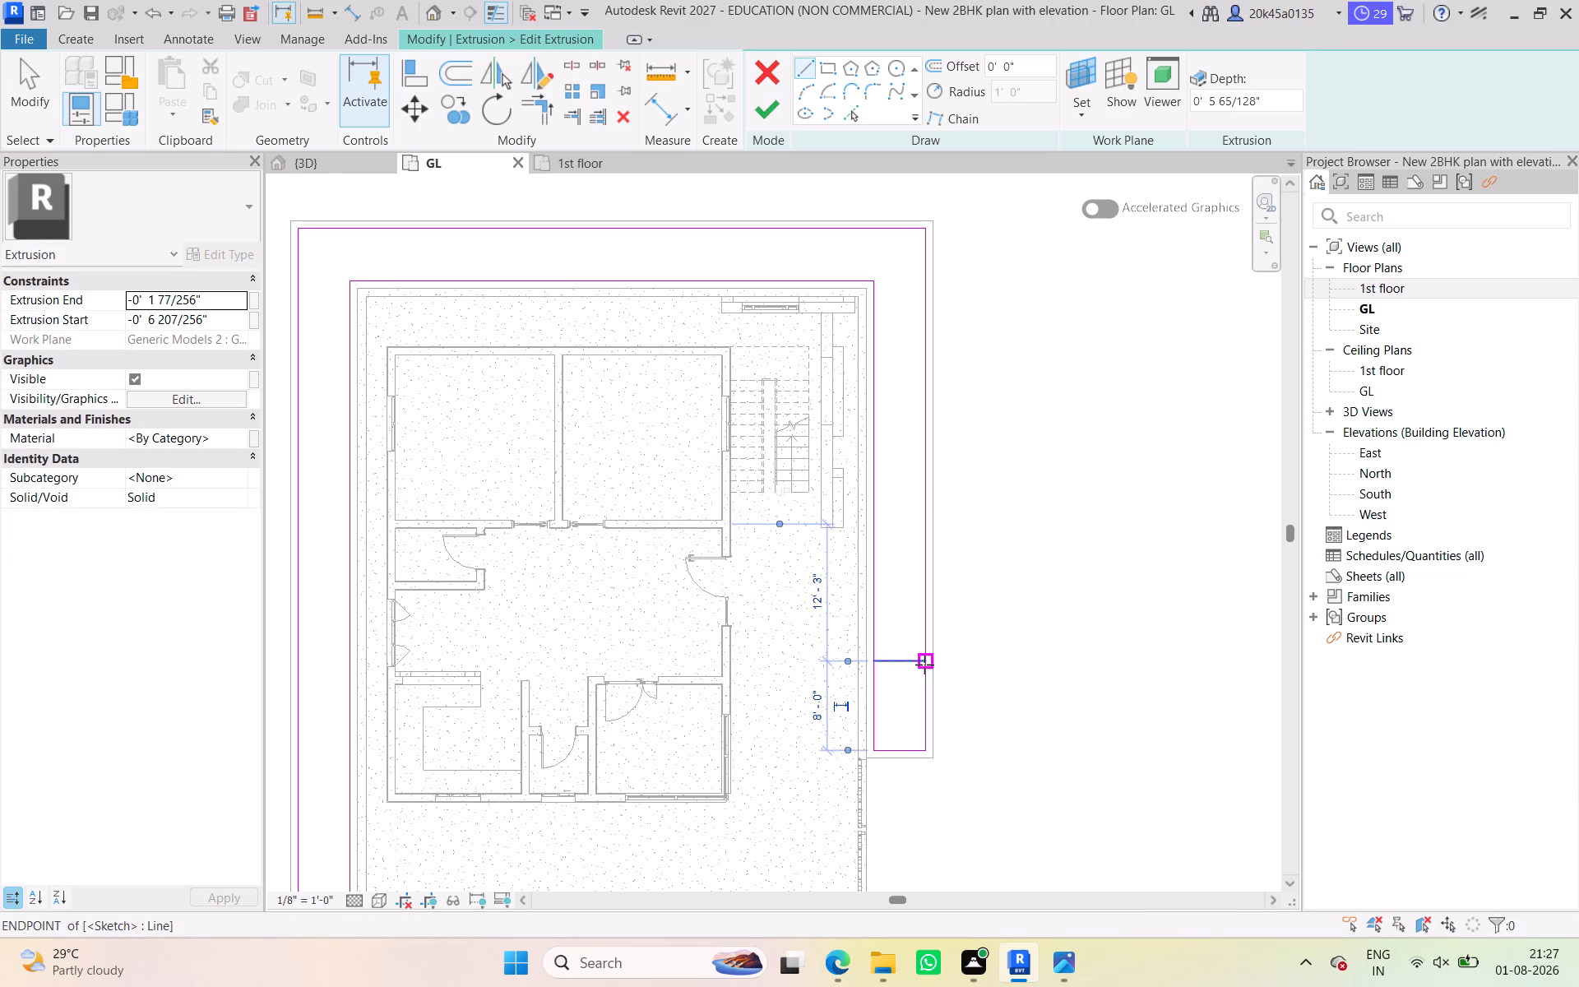
pyautogui.press('Escape')
pyautogui.press('Escape')
# Delete the 8'-0" guide line along the strip's inner edge.
pyautogui.click(879, 702)
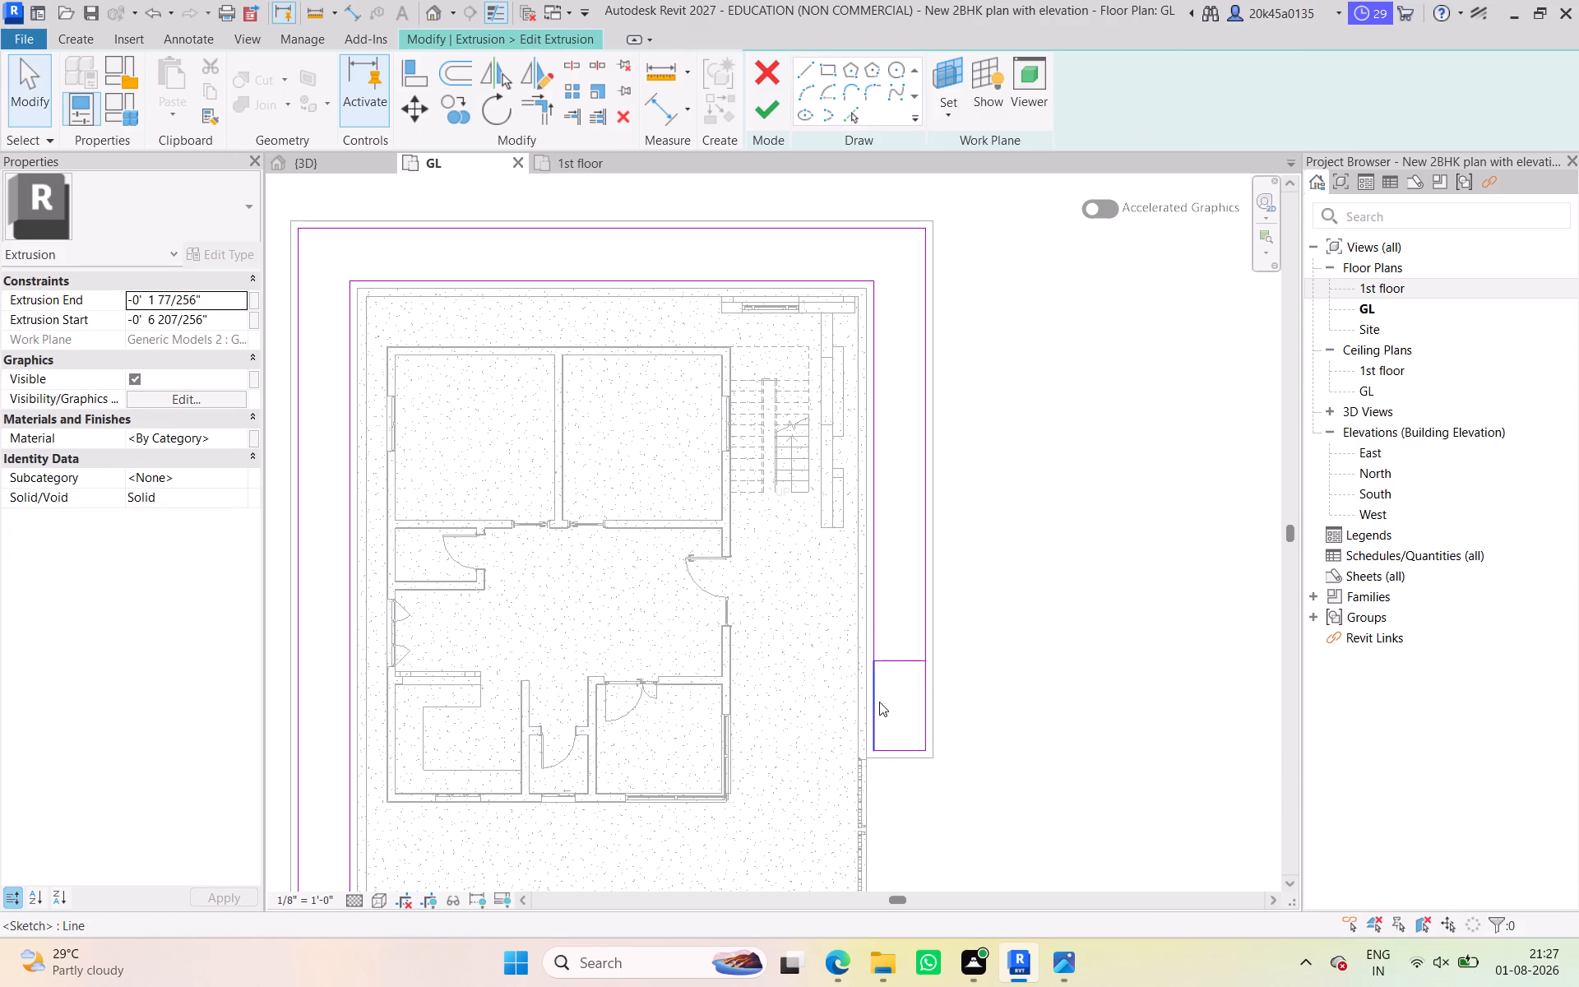
pyautogui.press('Delete')
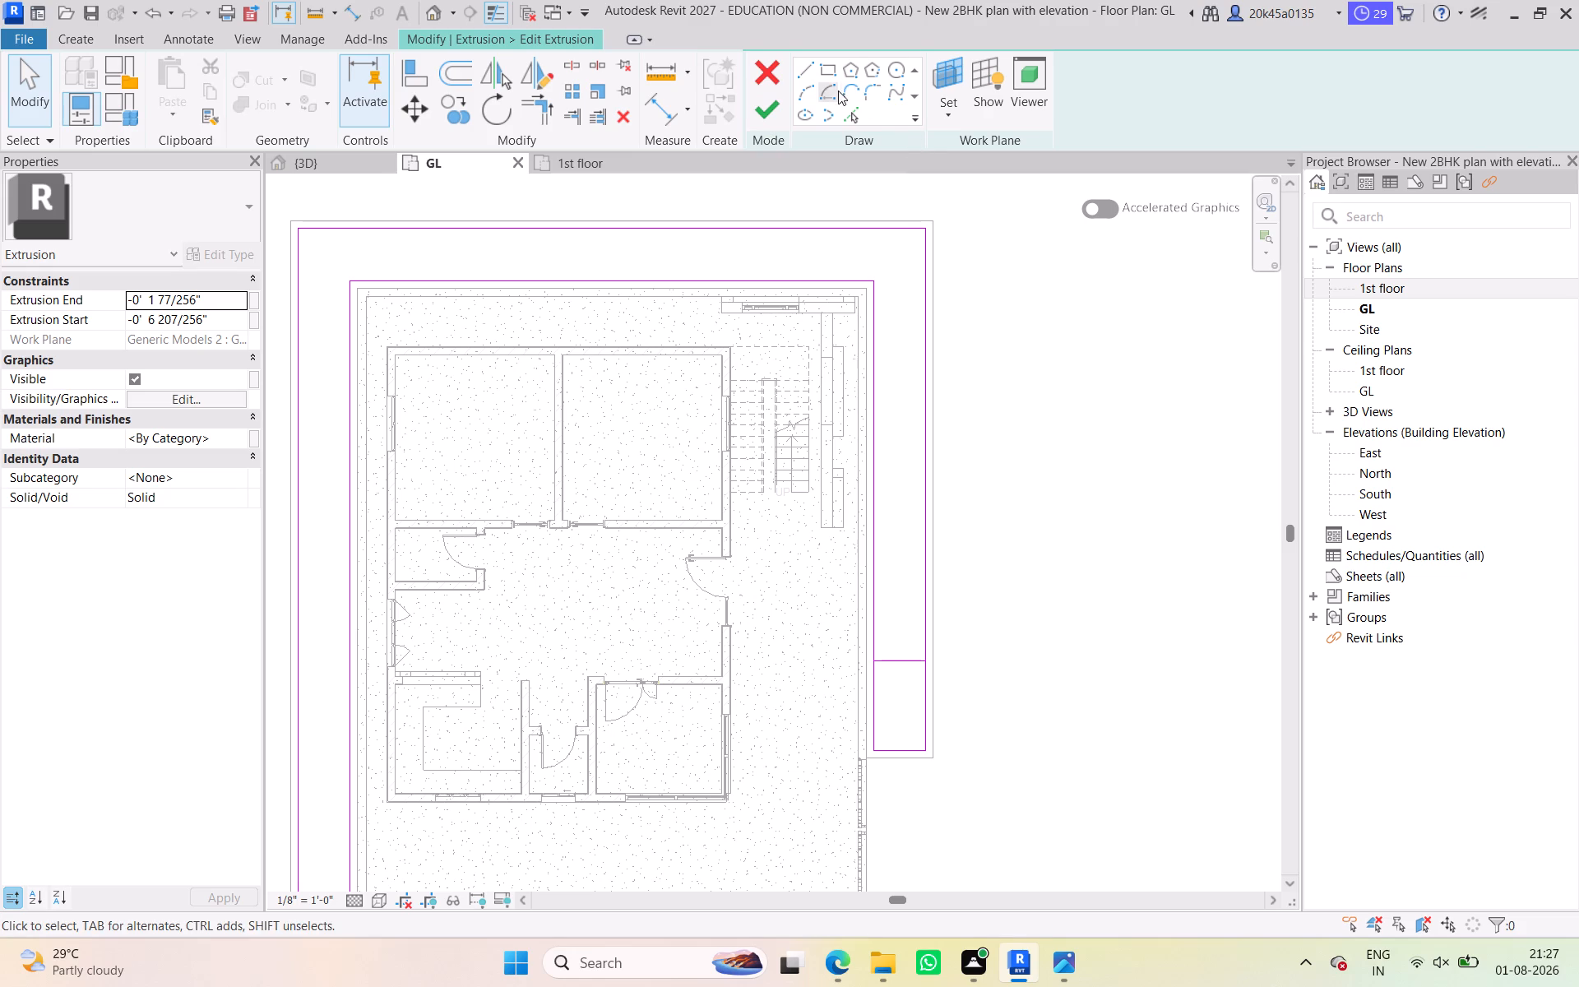
# Using Pick Lines, add a cross line offset 1'-0" from the existing cross line, on the side away from the gate opening.
pyautogui.click(851, 113)
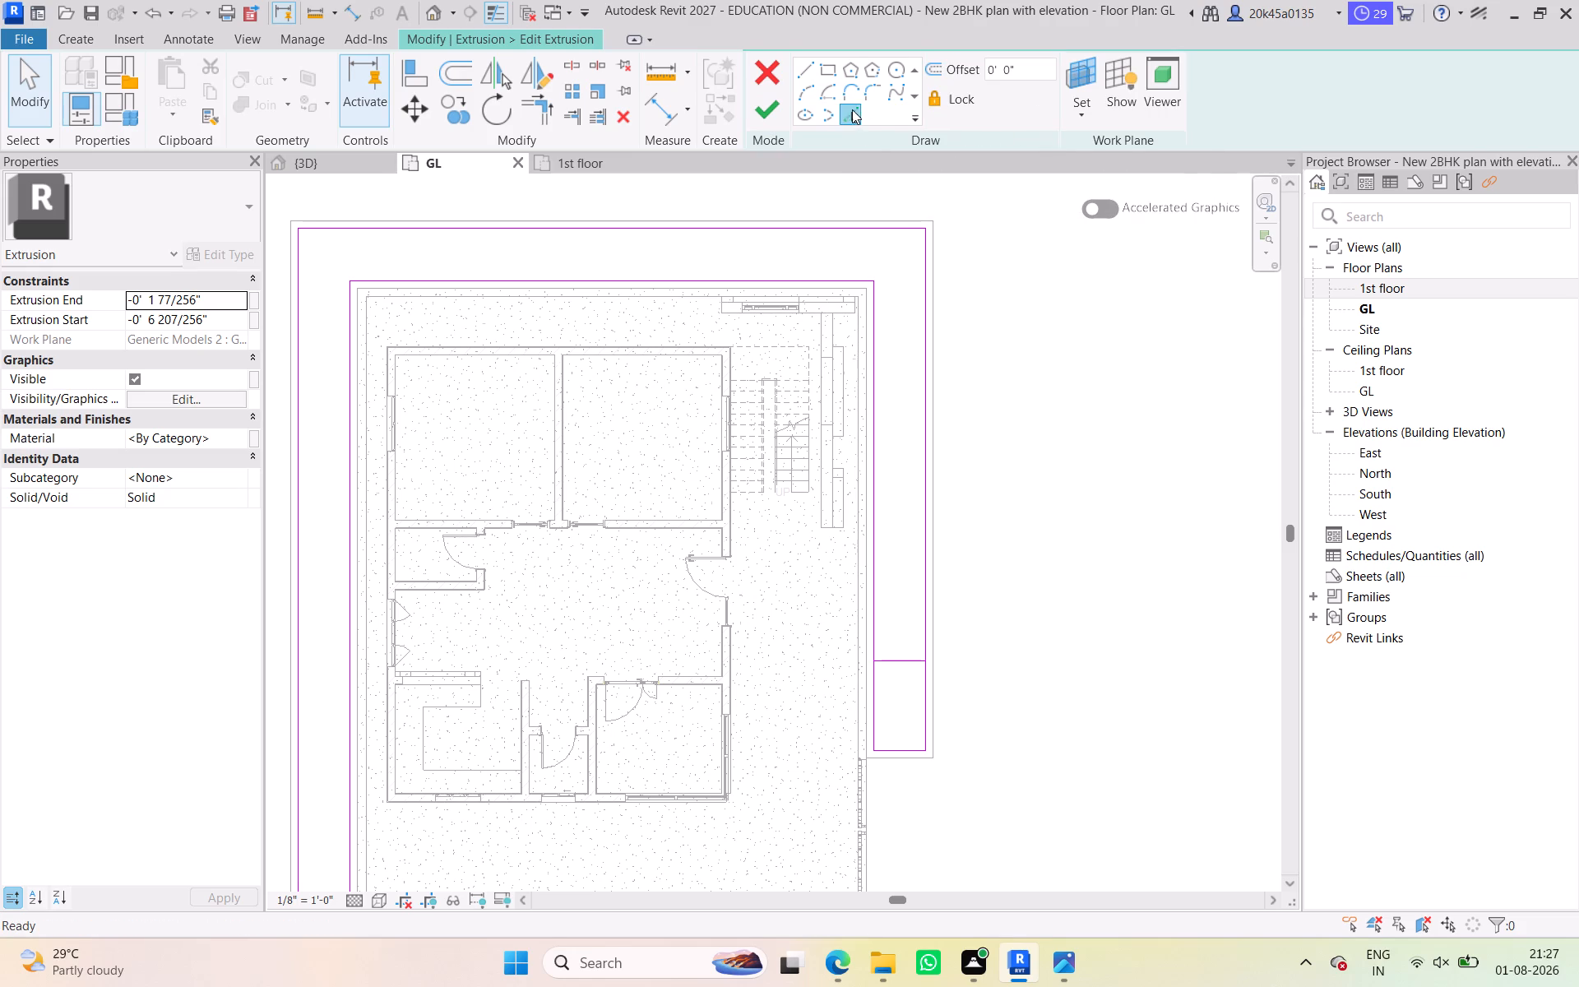
pyautogui.moveTo(1023, 72); pyautogui.dragTo(968, 62)
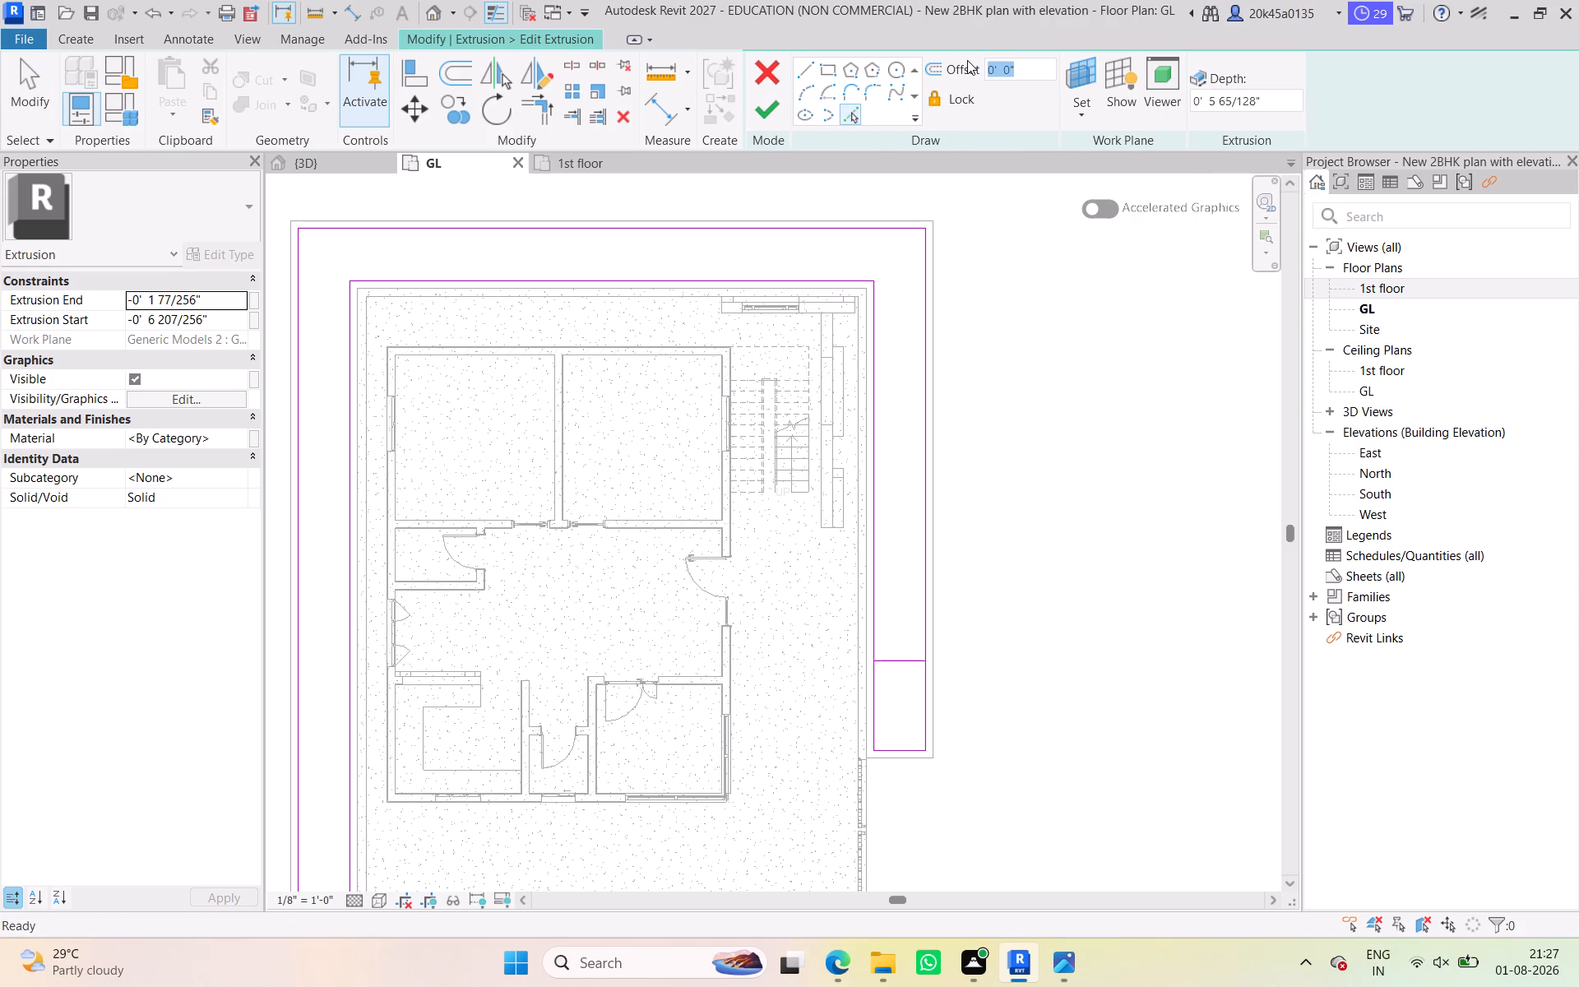
pyautogui.write("3'")
pyautogui.press('Return')
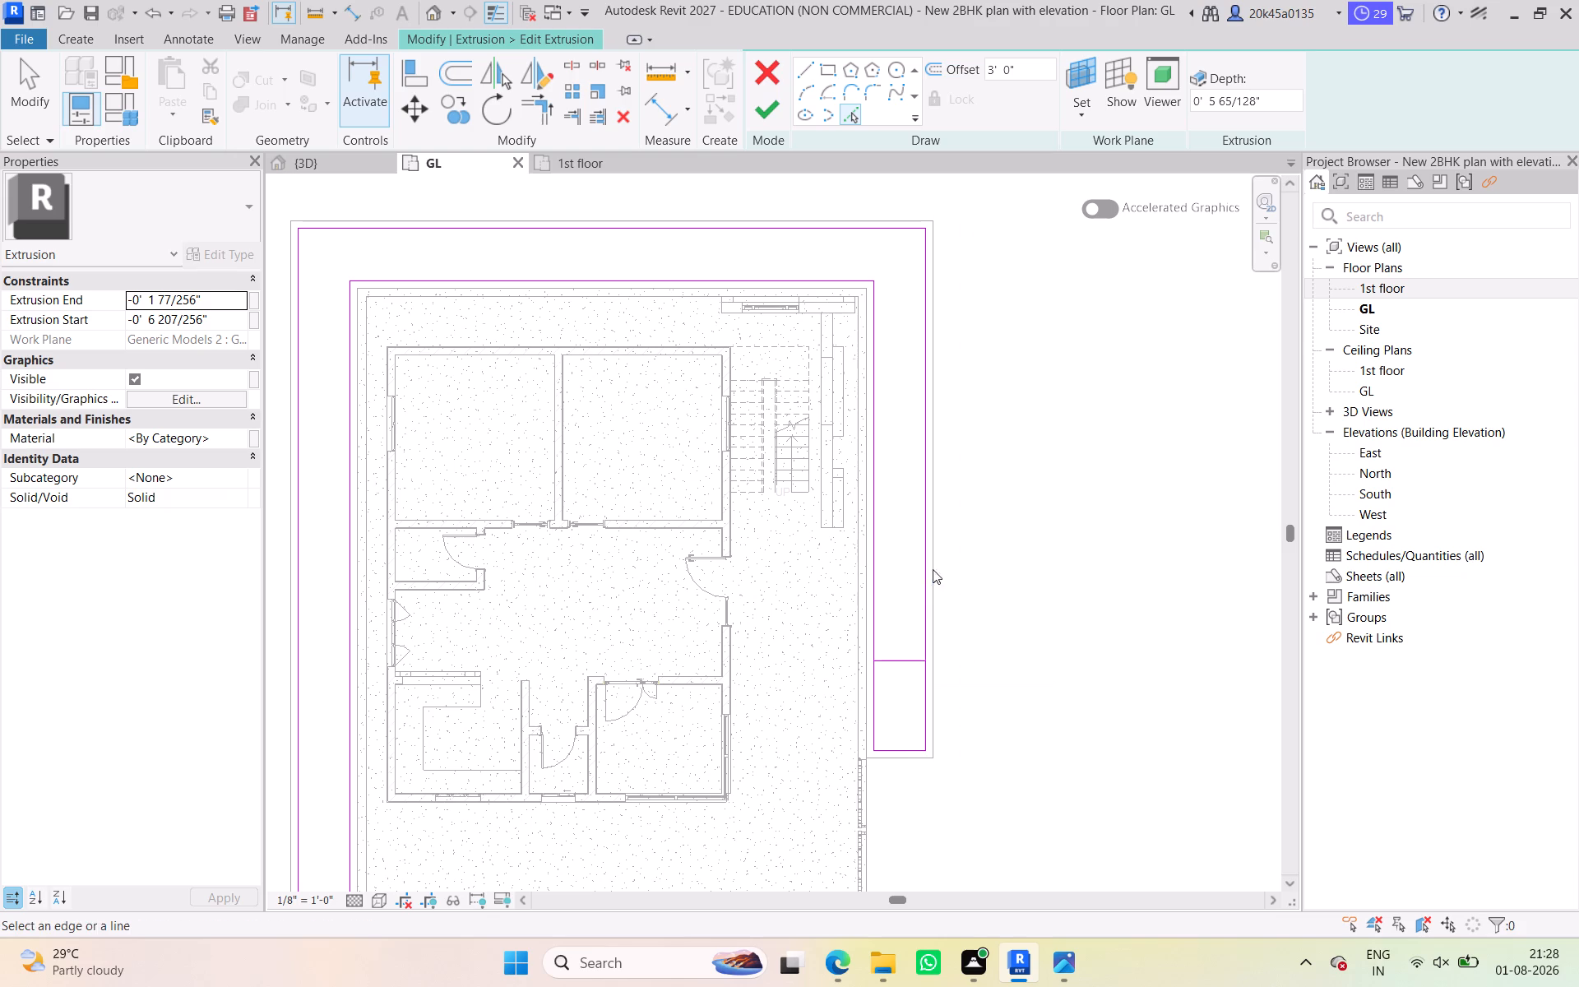
pyautogui.scroll(-1, 912, 378)
pyautogui.moveTo(915, 379); pyautogui.dragTo(887, 236, button='middle')
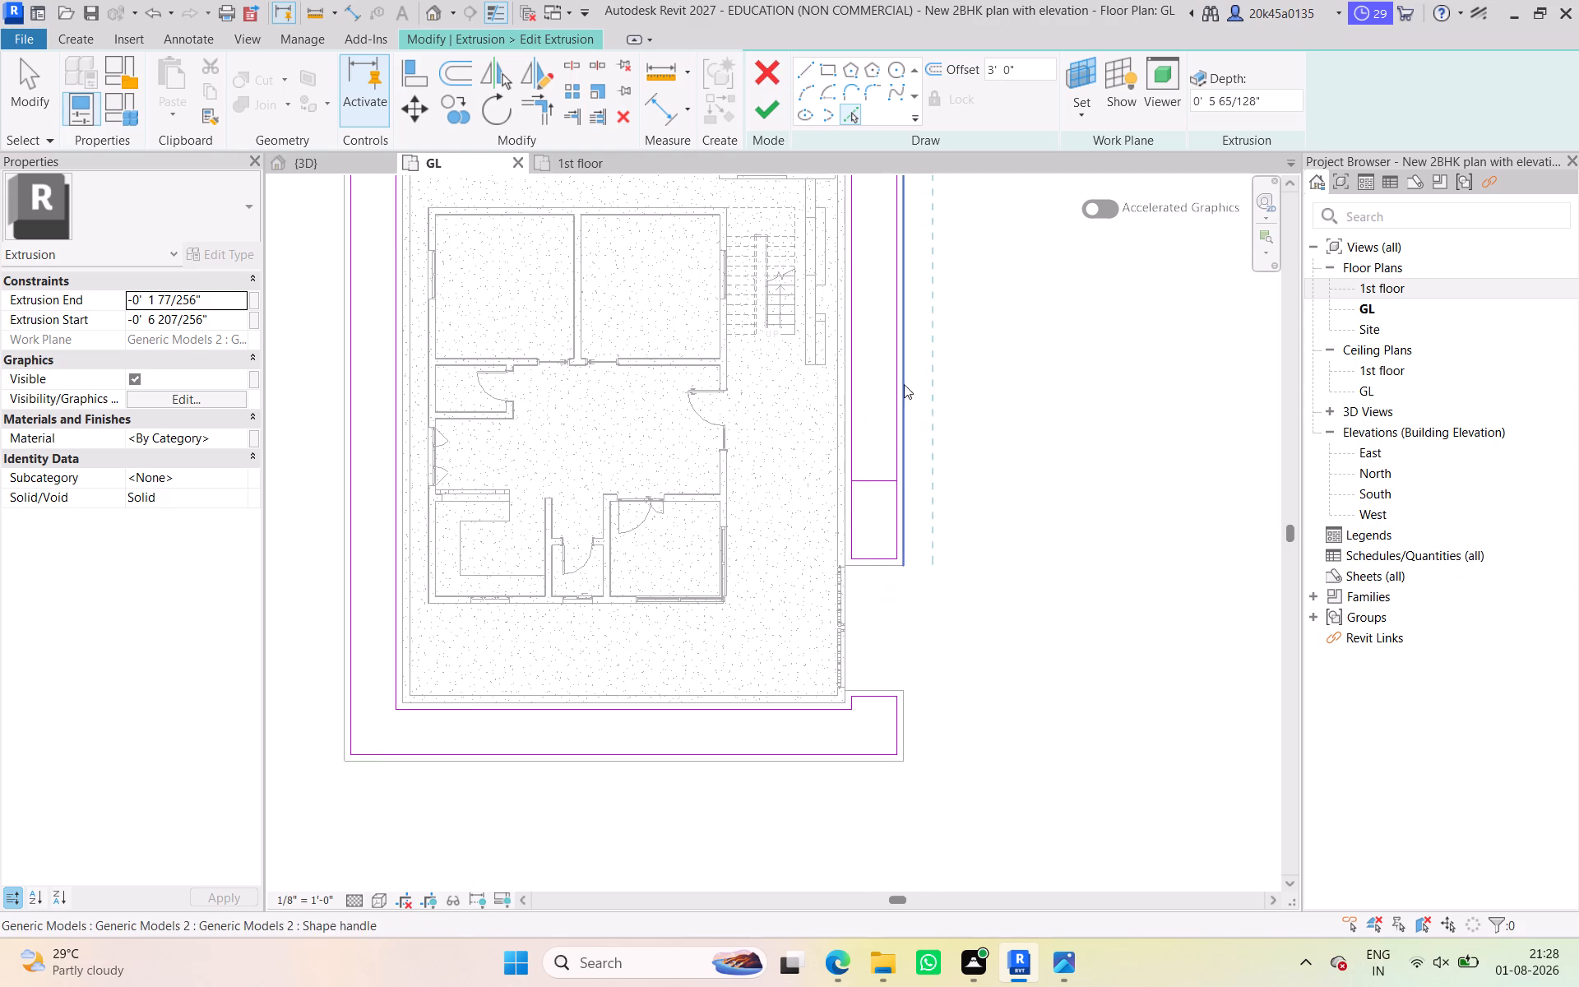
pyautogui.scroll(2, 904, 433)
pyautogui.moveTo(911, 446); pyautogui.dragTo(919, 469, button='middle')
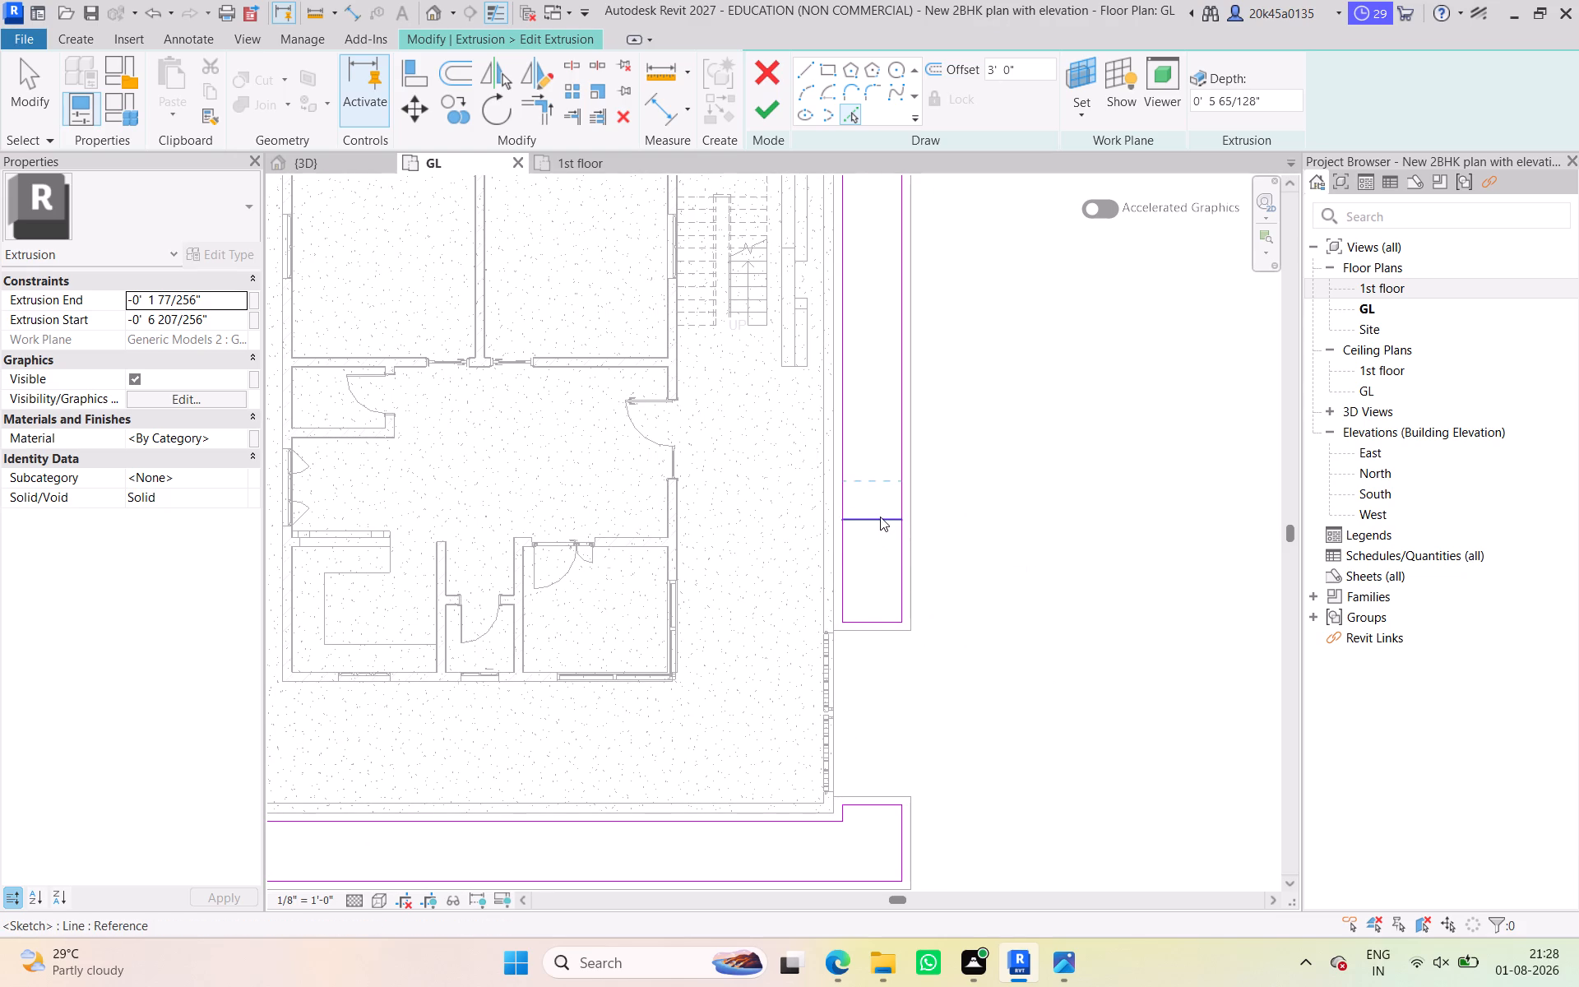
pyautogui.moveTo(1014, 71); pyautogui.dragTo(981, 67)
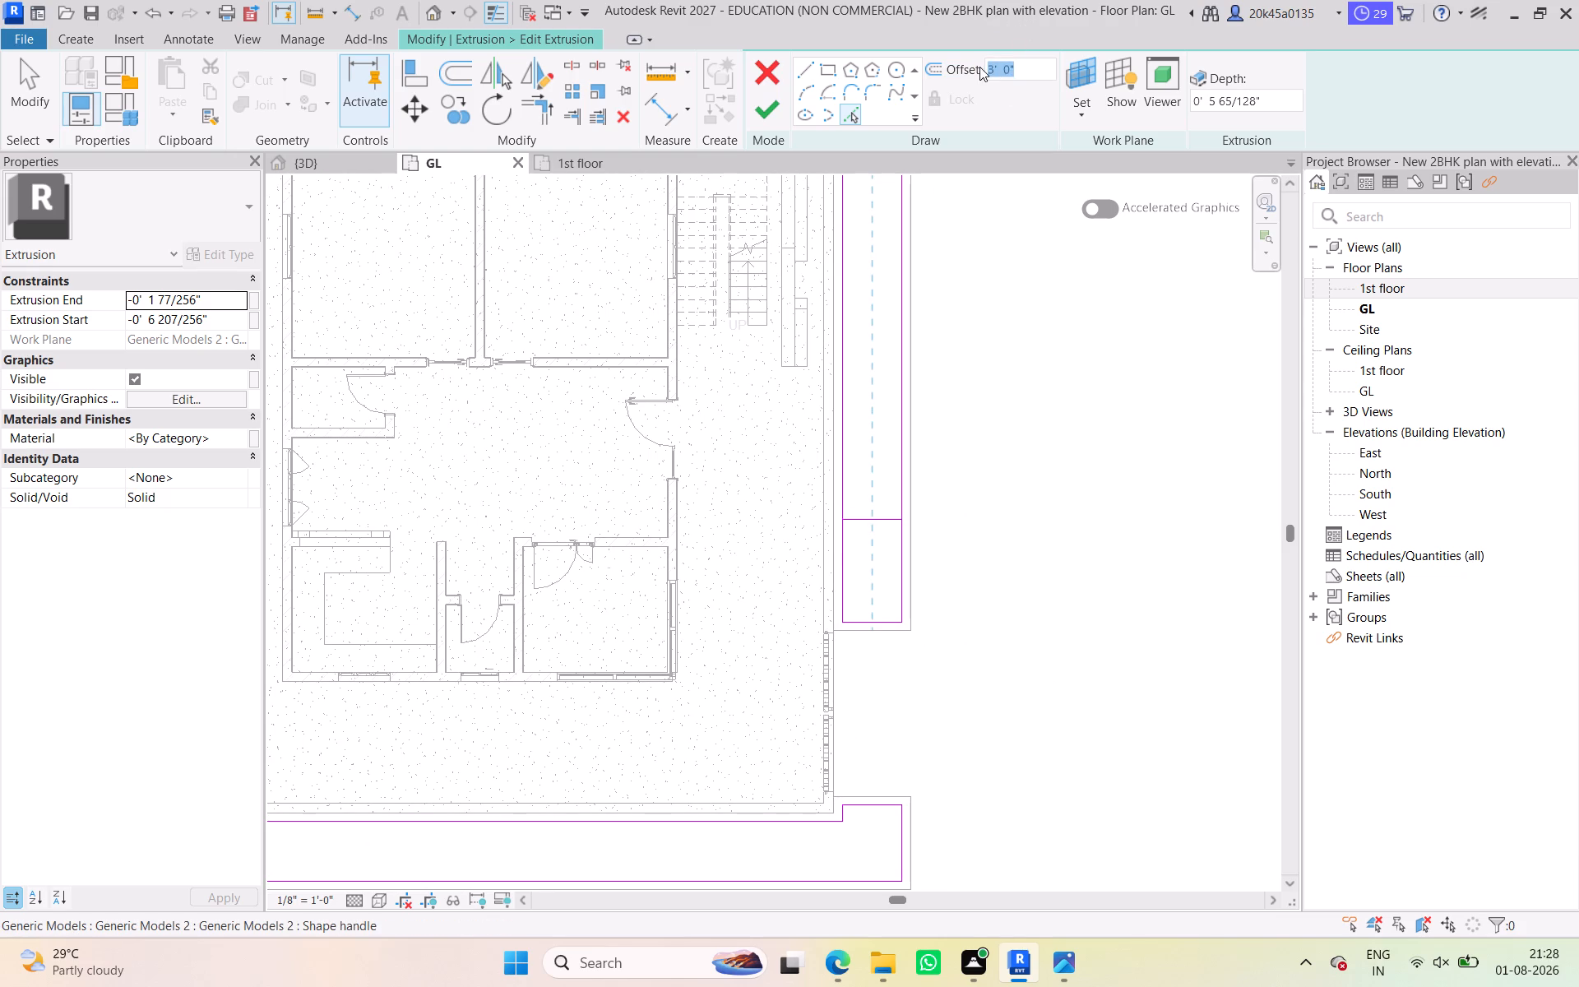
pyautogui.write("1'")
pyautogui.press('Return')
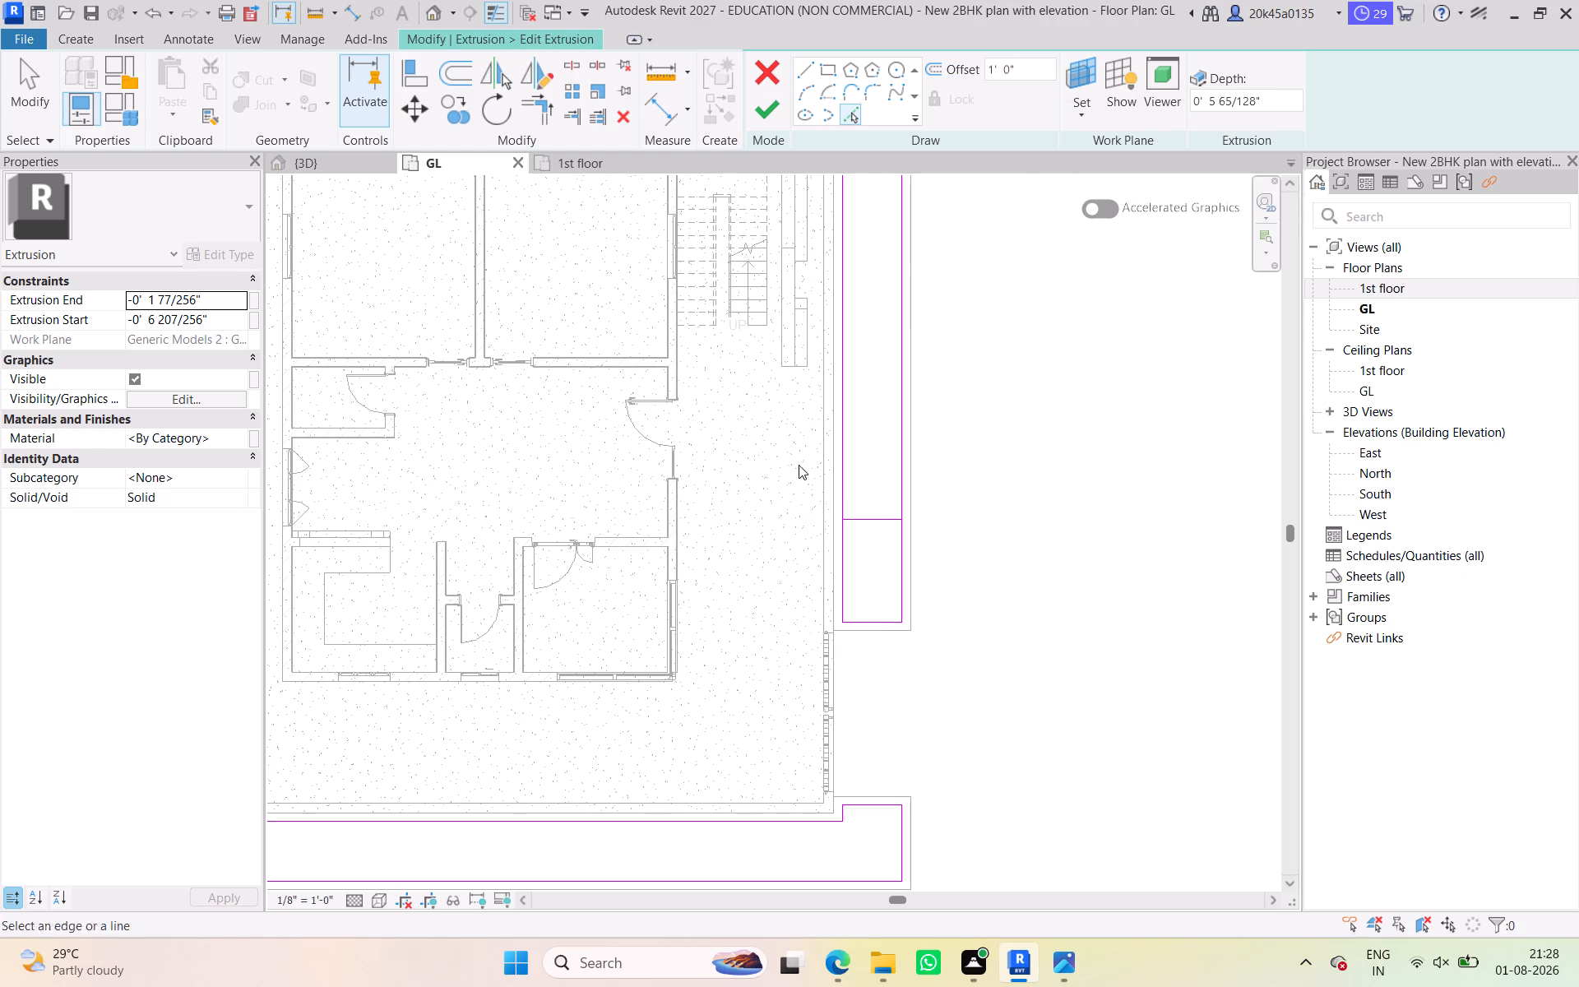
pyautogui.click(871, 517)
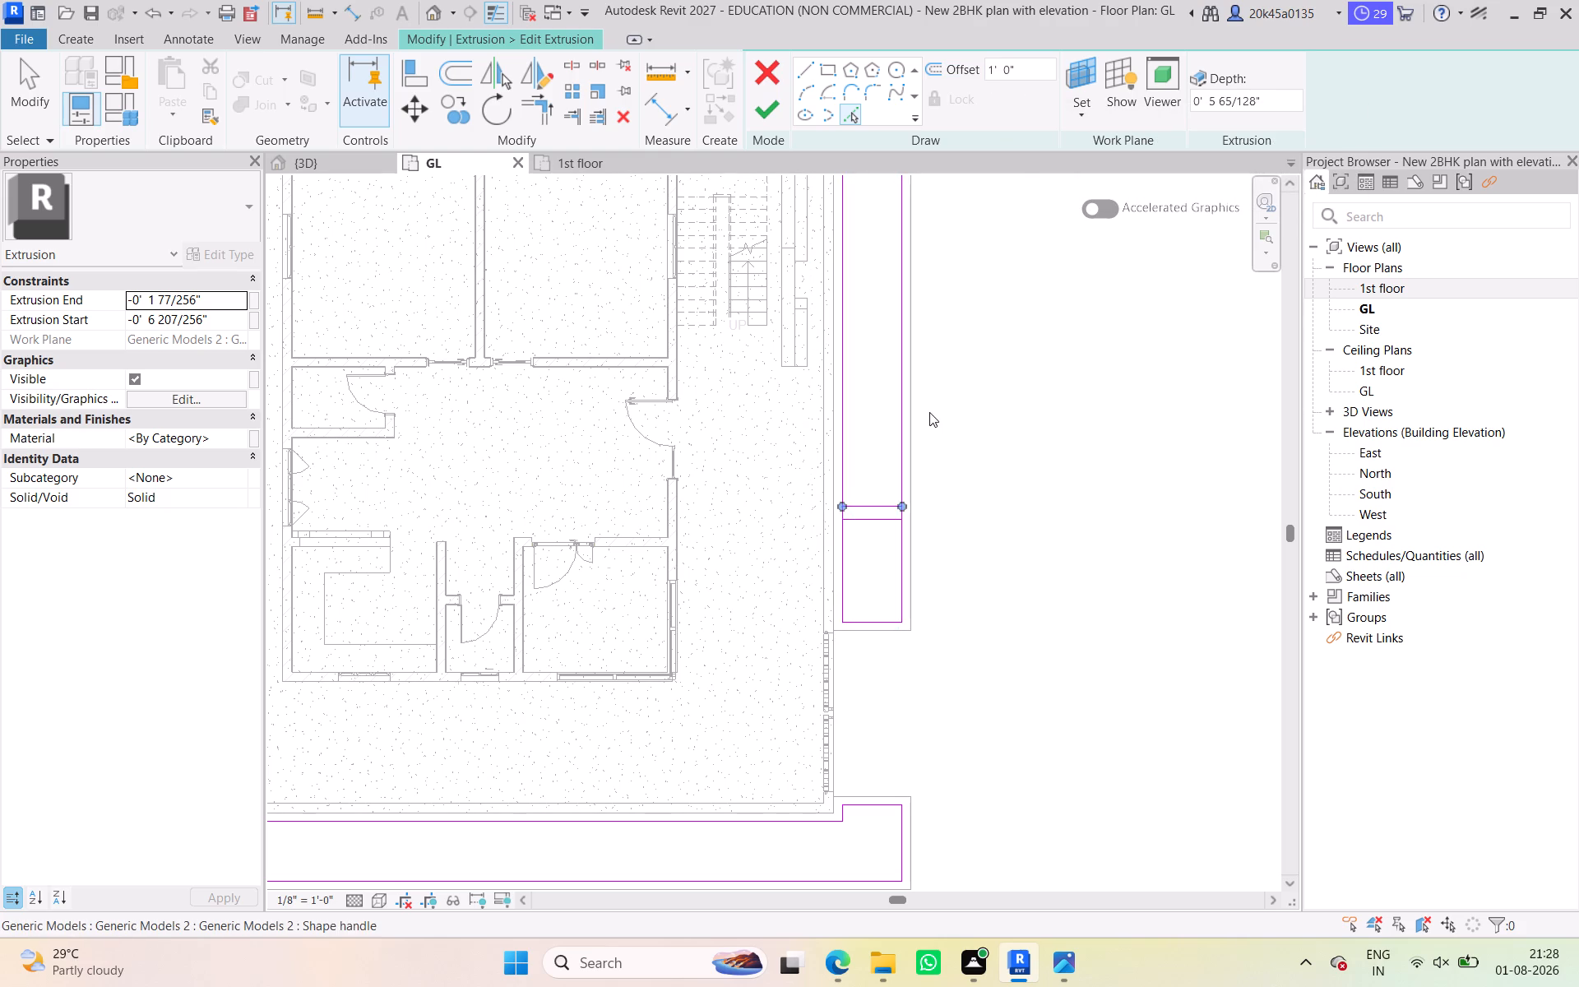
# Add another cross line offset 8'-0" from the newest one, further along the strip away from the gate opening.
pyautogui.scroll(4, 892, 502)
pyautogui.moveTo(892, 507); pyautogui.dragTo(900, 532, button='middle')
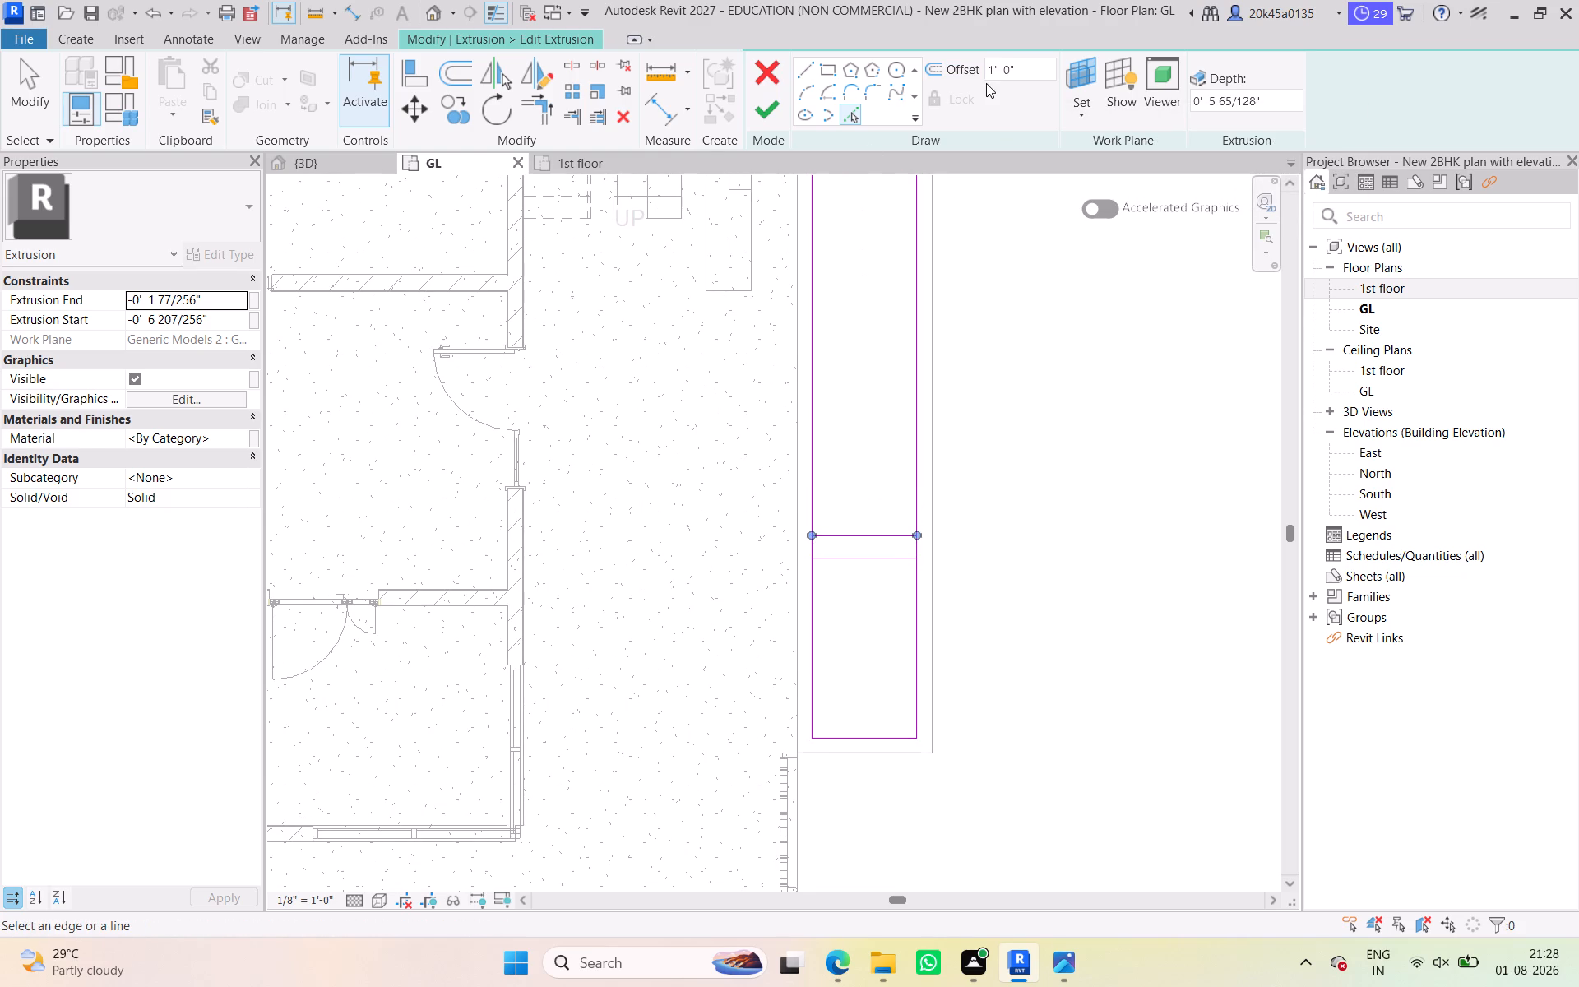
pyautogui.moveTo(1029, 69); pyautogui.dragTo(960, 59)
pyautogui.write("8'")
pyautogui.press('Return')
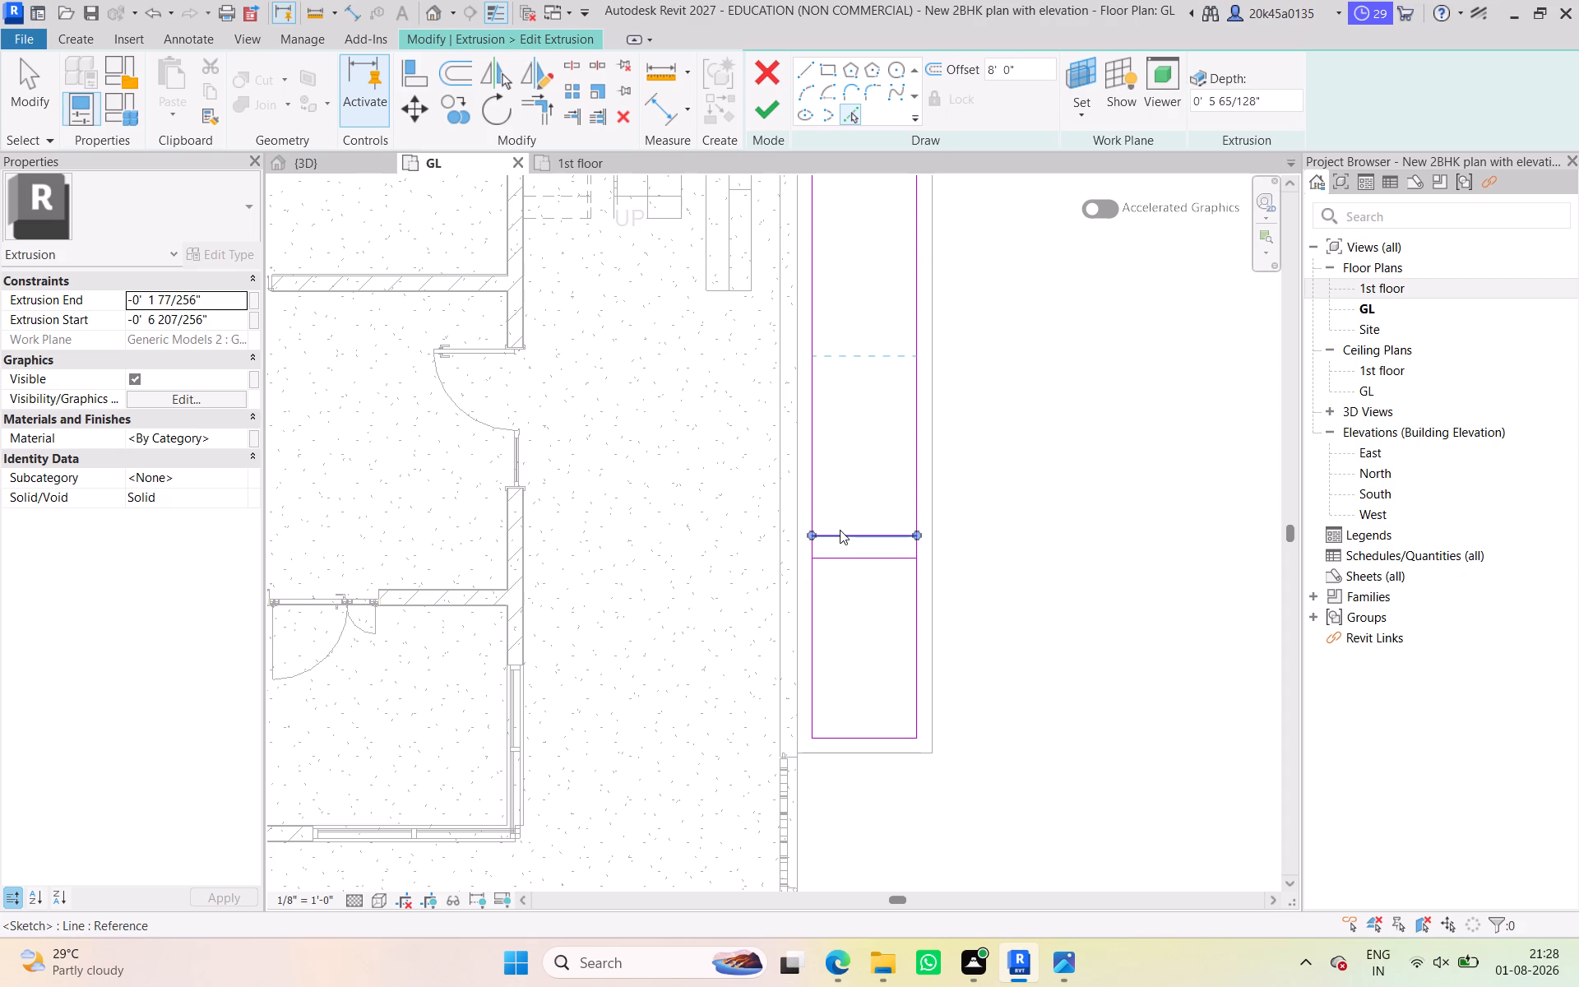
pyautogui.click(840, 530)
pyautogui.moveTo(848, 454); pyautogui.dragTo(855, 563, button='middle')
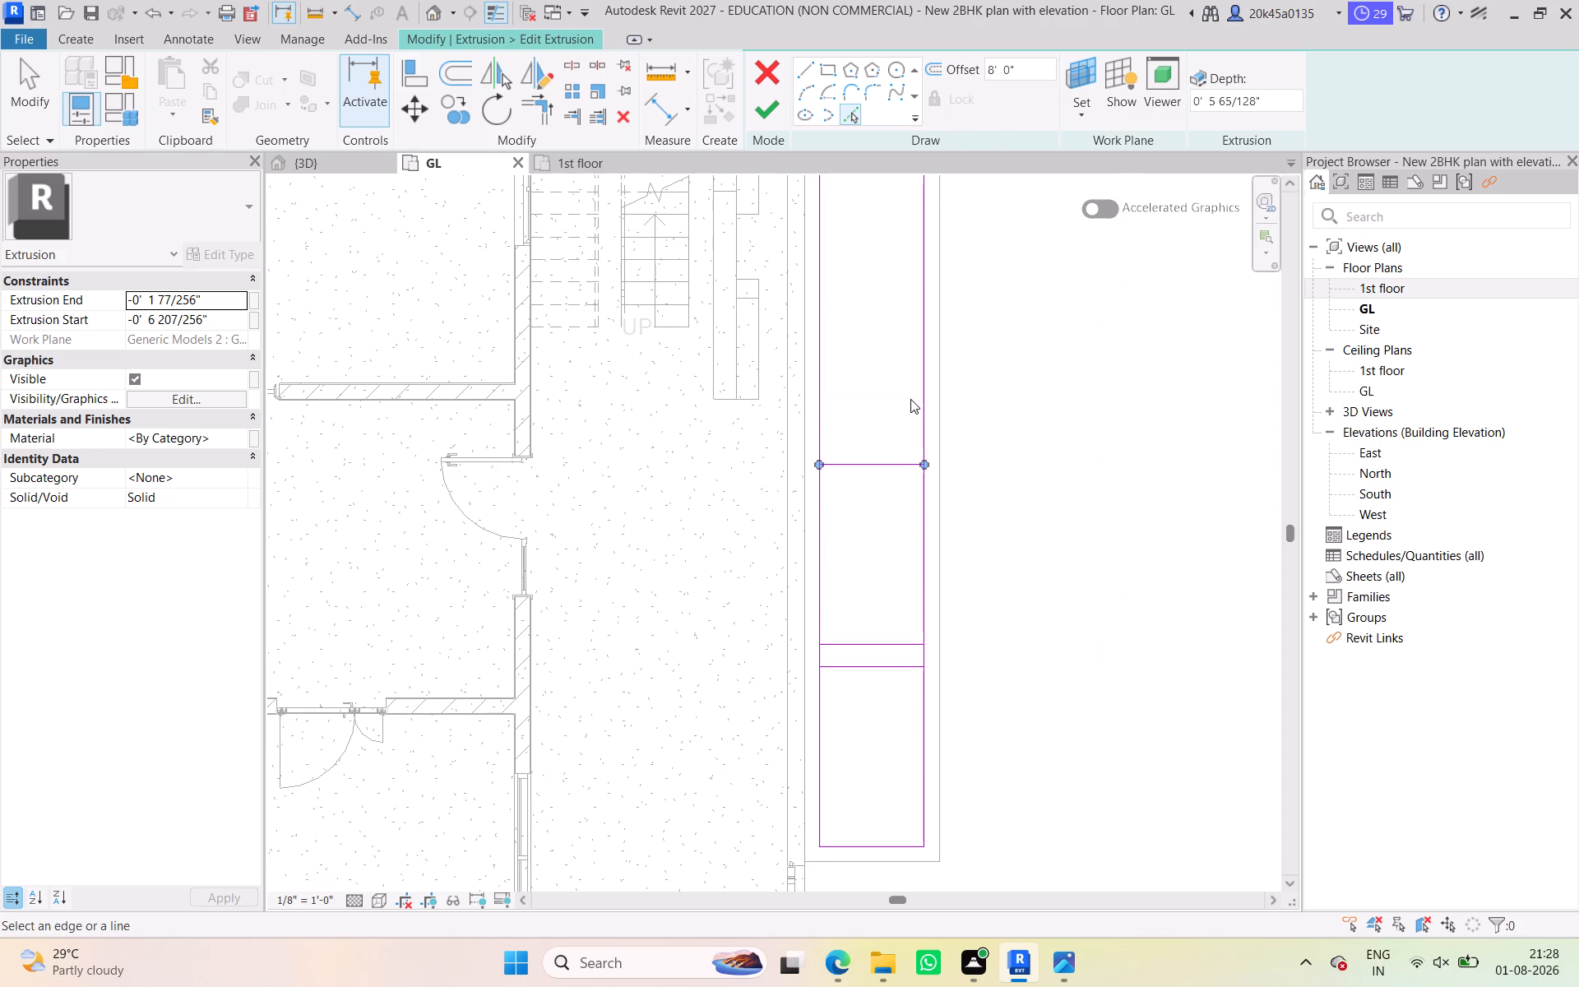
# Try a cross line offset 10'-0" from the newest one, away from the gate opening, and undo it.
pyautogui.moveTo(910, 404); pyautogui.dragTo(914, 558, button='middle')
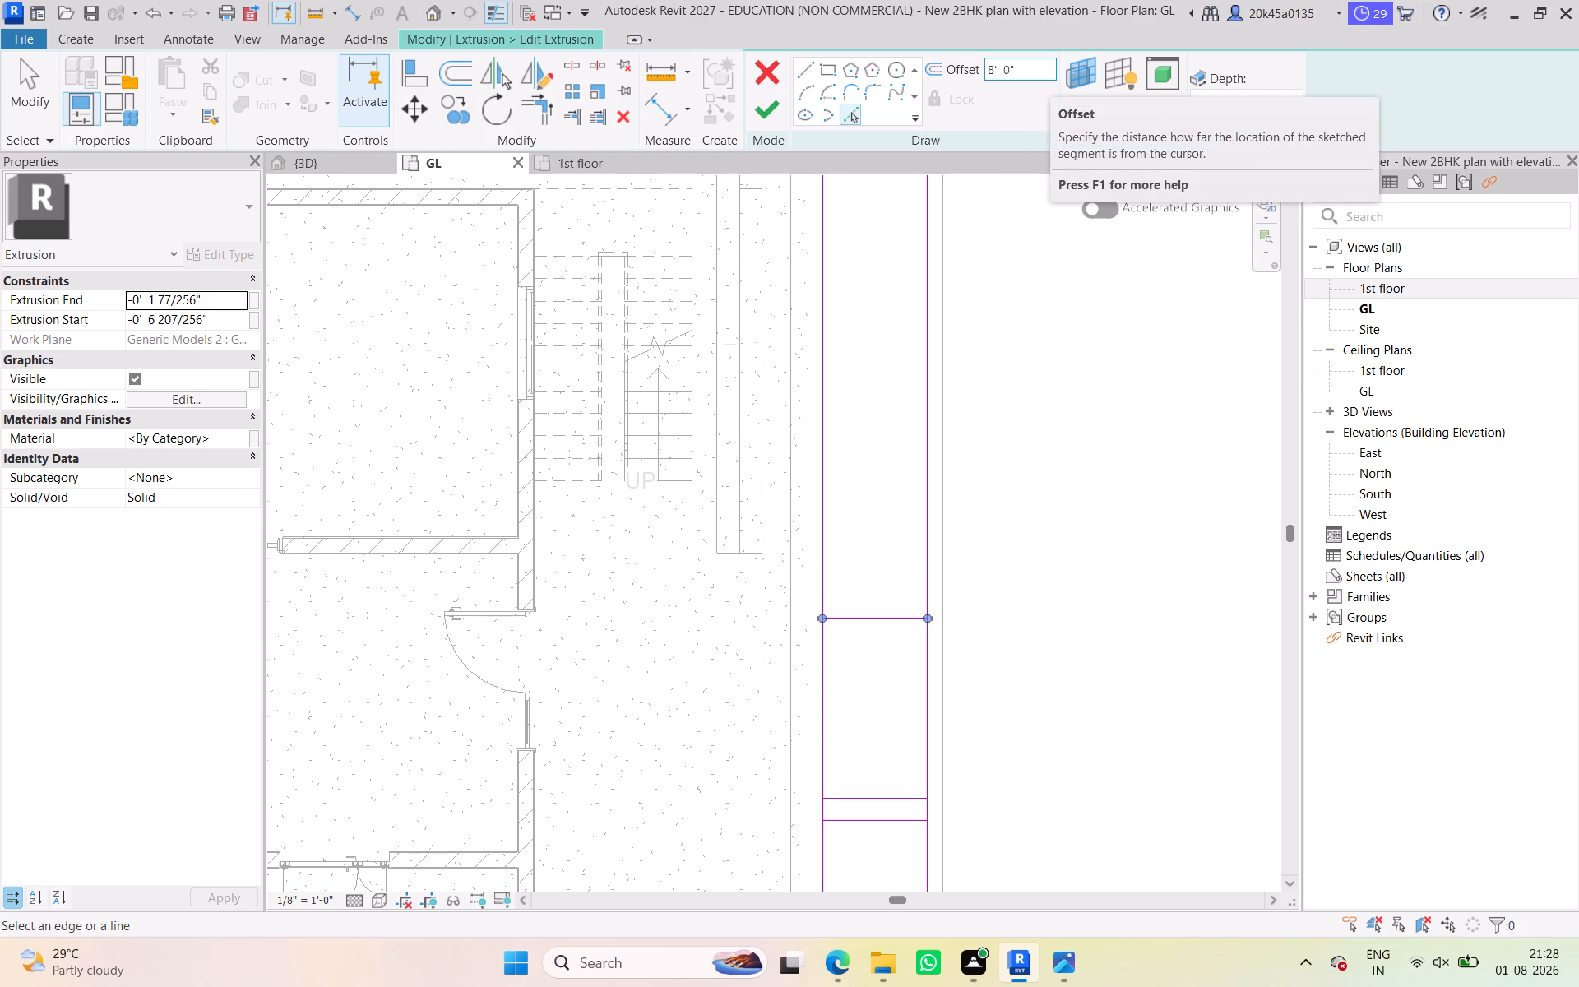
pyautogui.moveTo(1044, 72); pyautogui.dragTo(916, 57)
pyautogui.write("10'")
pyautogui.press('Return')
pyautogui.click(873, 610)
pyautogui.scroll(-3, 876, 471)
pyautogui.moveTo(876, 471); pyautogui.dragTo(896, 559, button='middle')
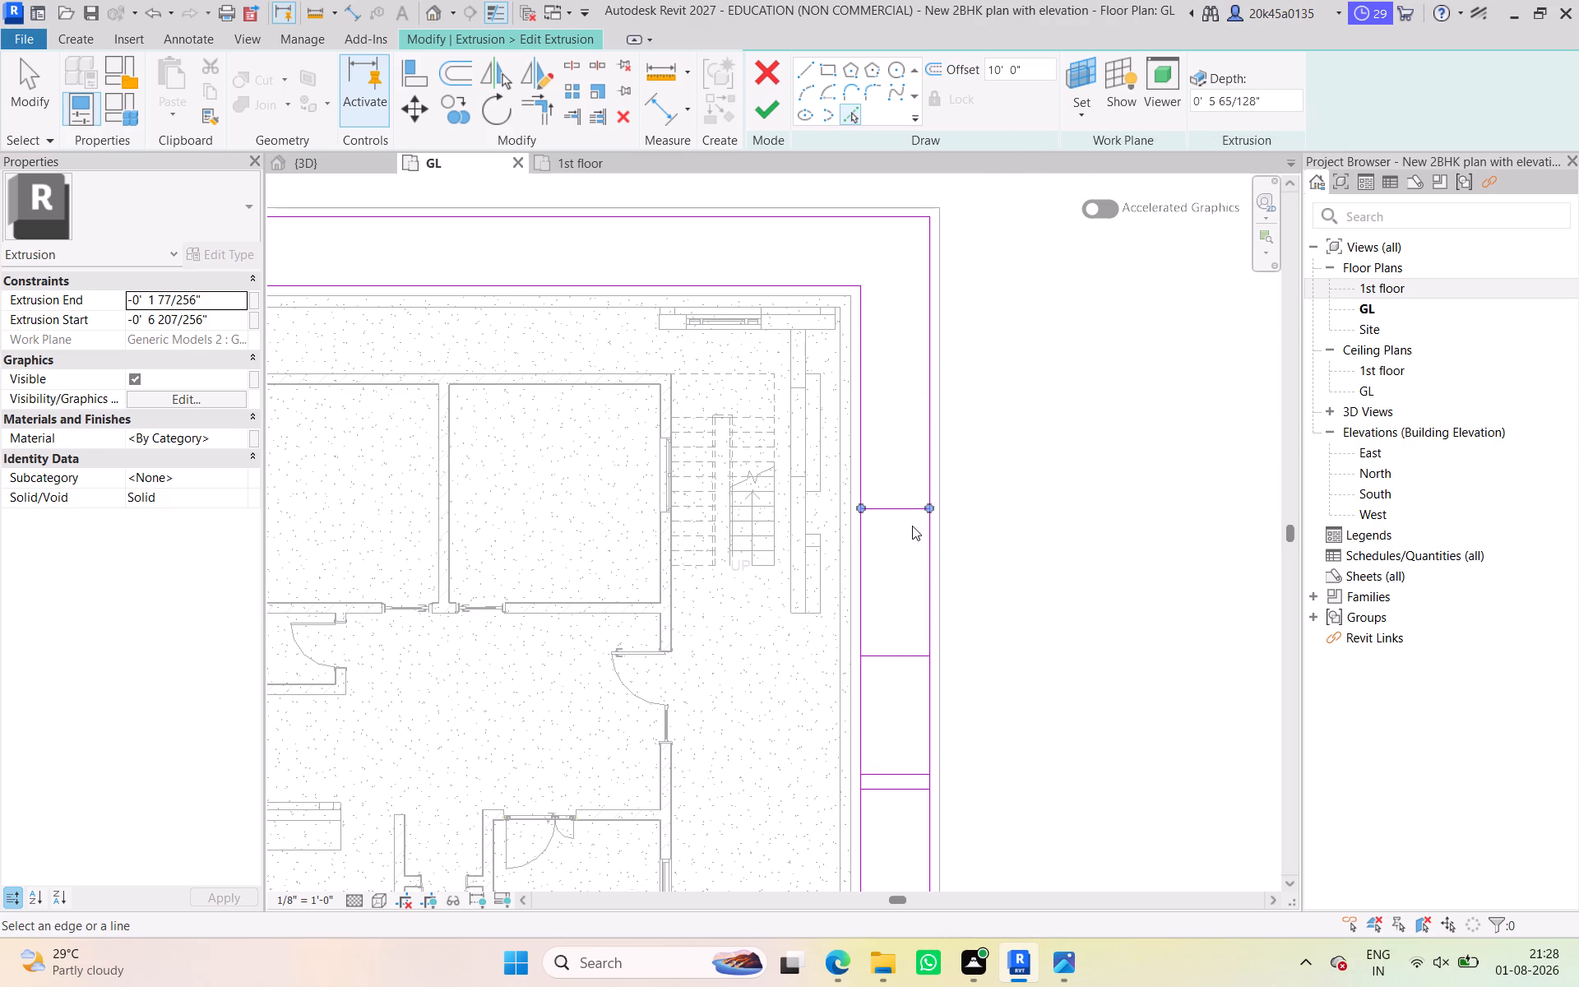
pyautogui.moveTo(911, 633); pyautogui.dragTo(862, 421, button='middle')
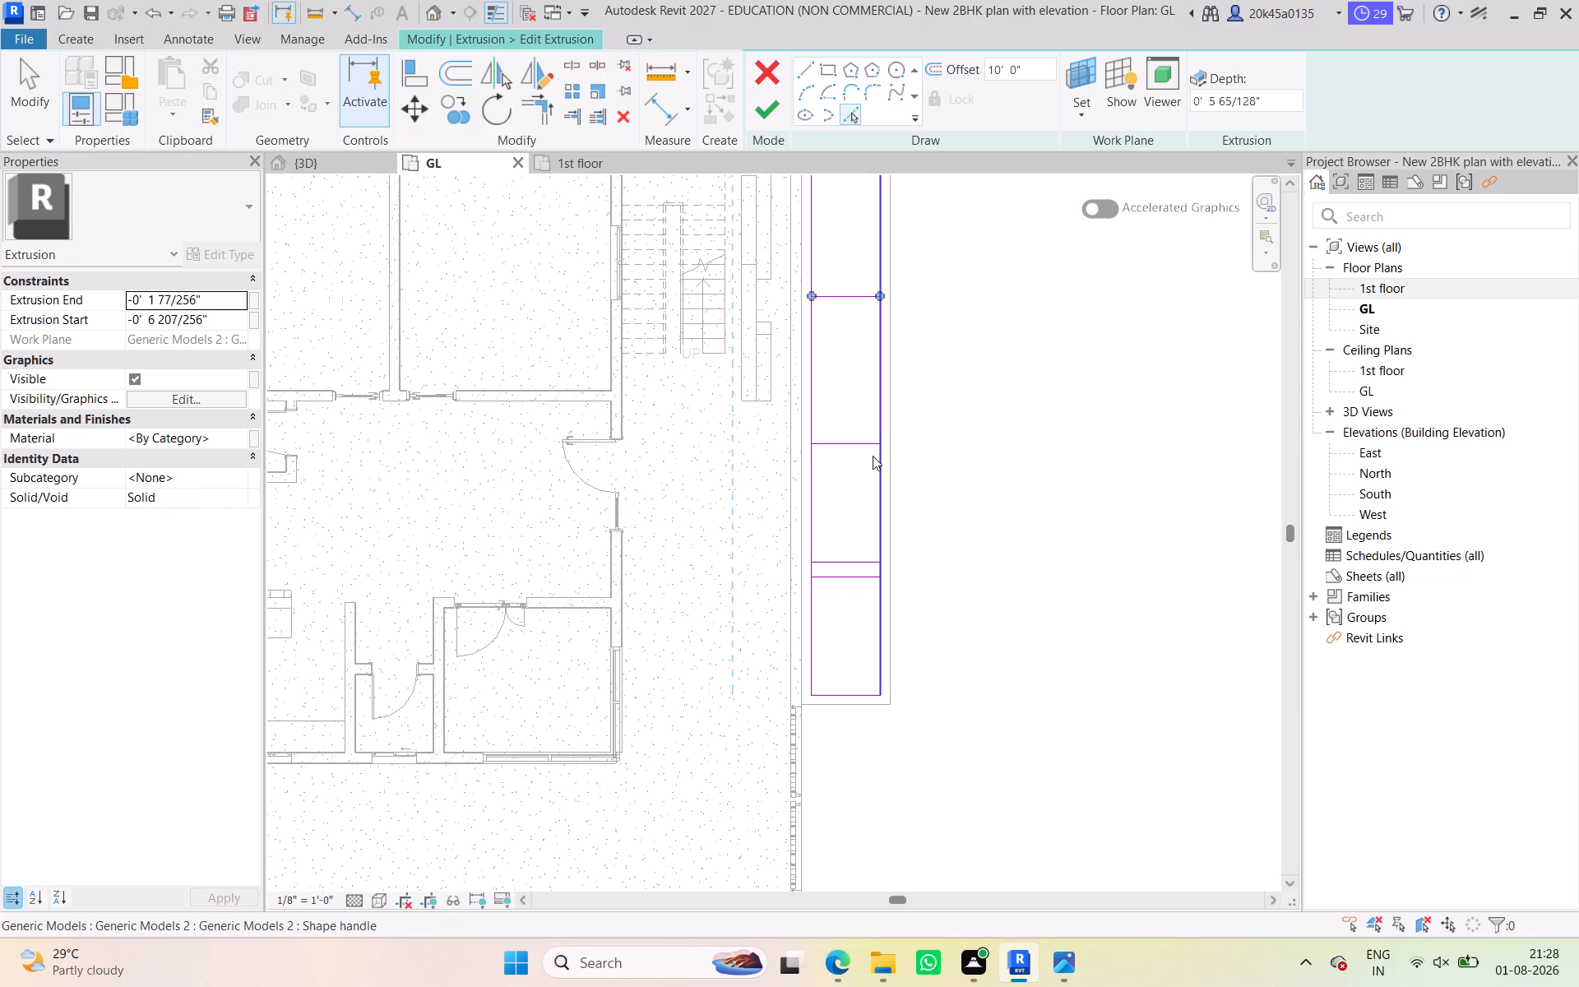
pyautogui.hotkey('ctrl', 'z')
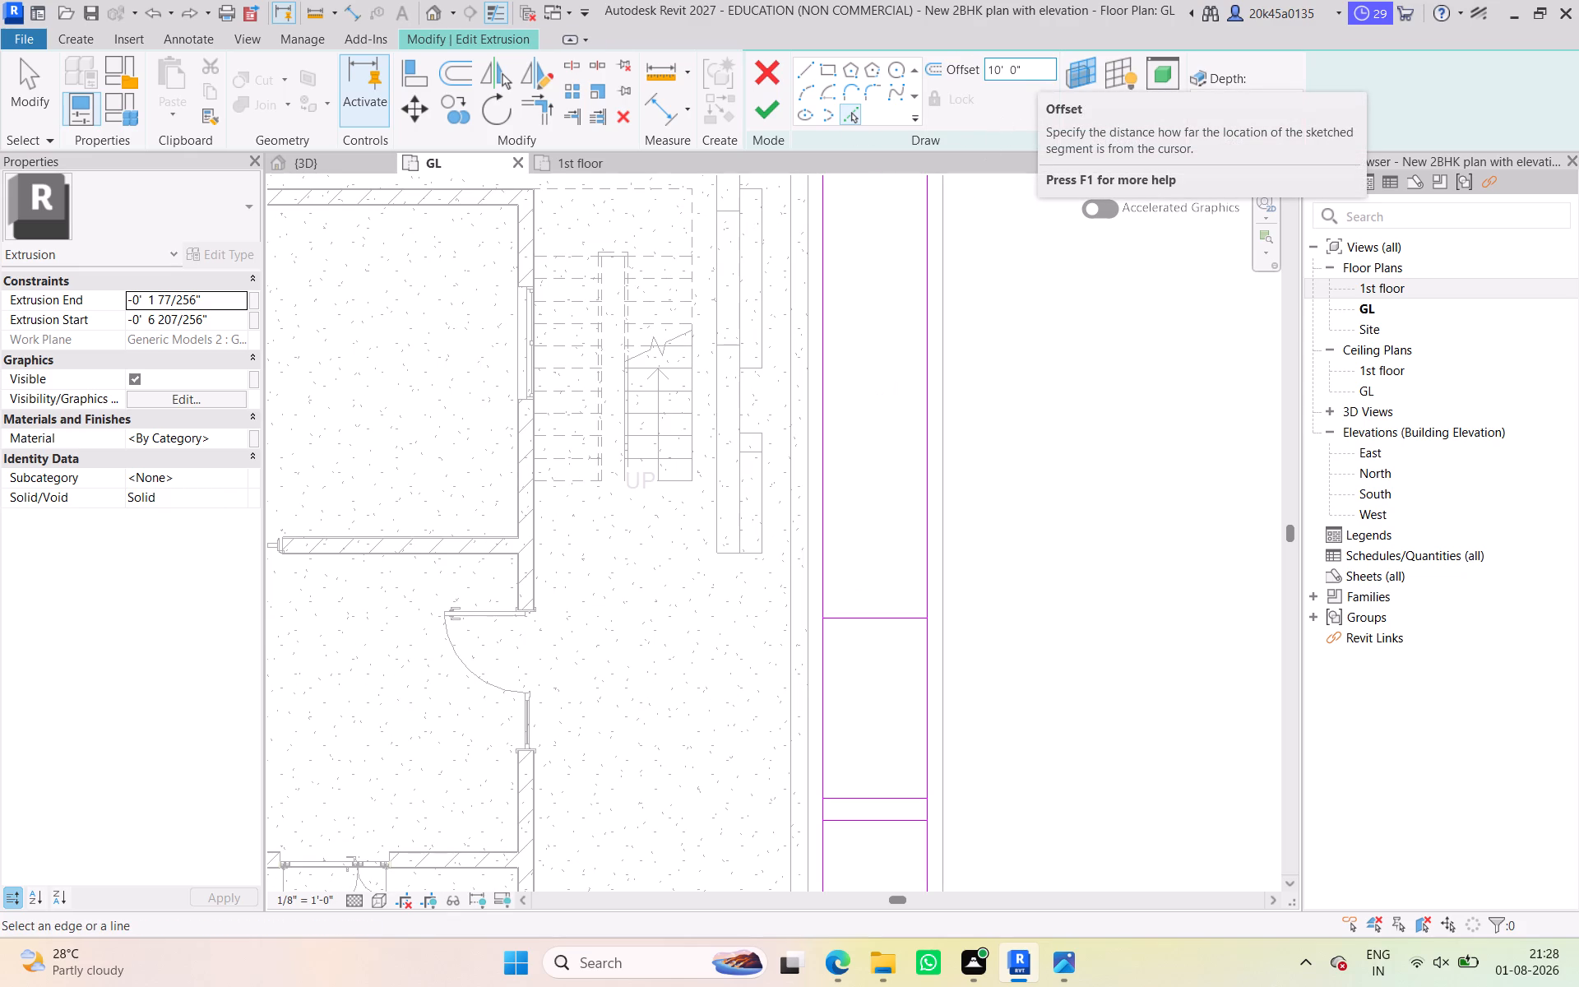
# Restart Pick Lines and add a cross line offset 10'-0" from the last one, away from the gate opening.
pyautogui.moveTo(1021, 67); pyautogui.dragTo(976, 62)
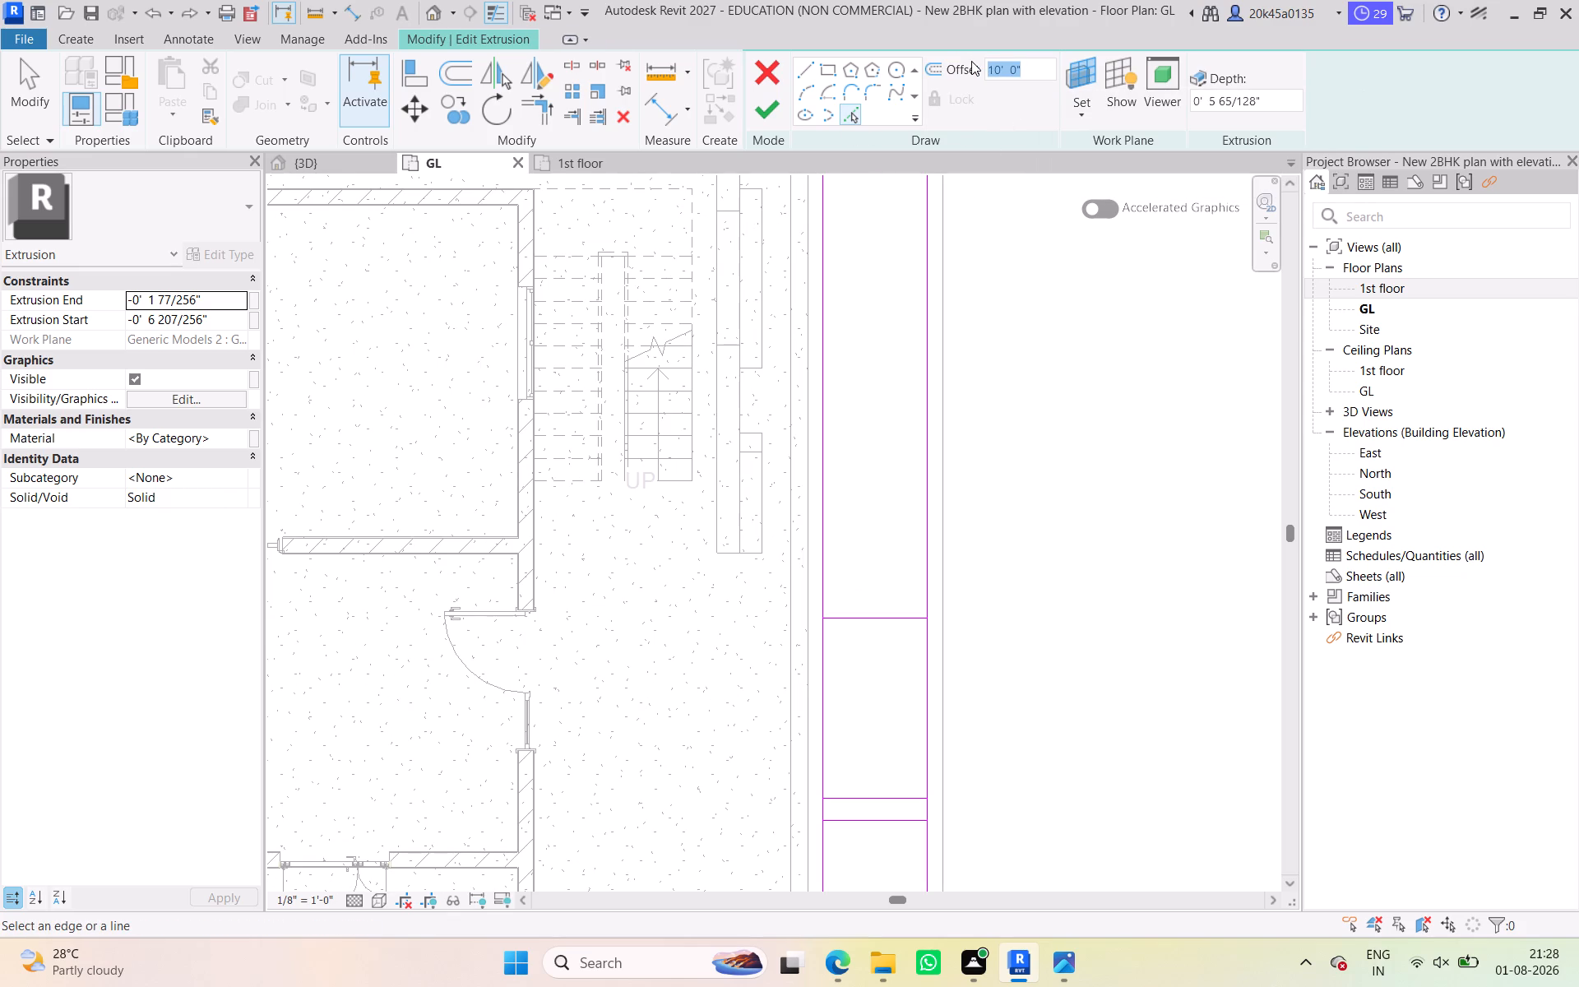
pyautogui.scroll(-1, 944, 348)
pyautogui.moveTo(932, 368); pyautogui.dragTo(933, 498, button='middle')
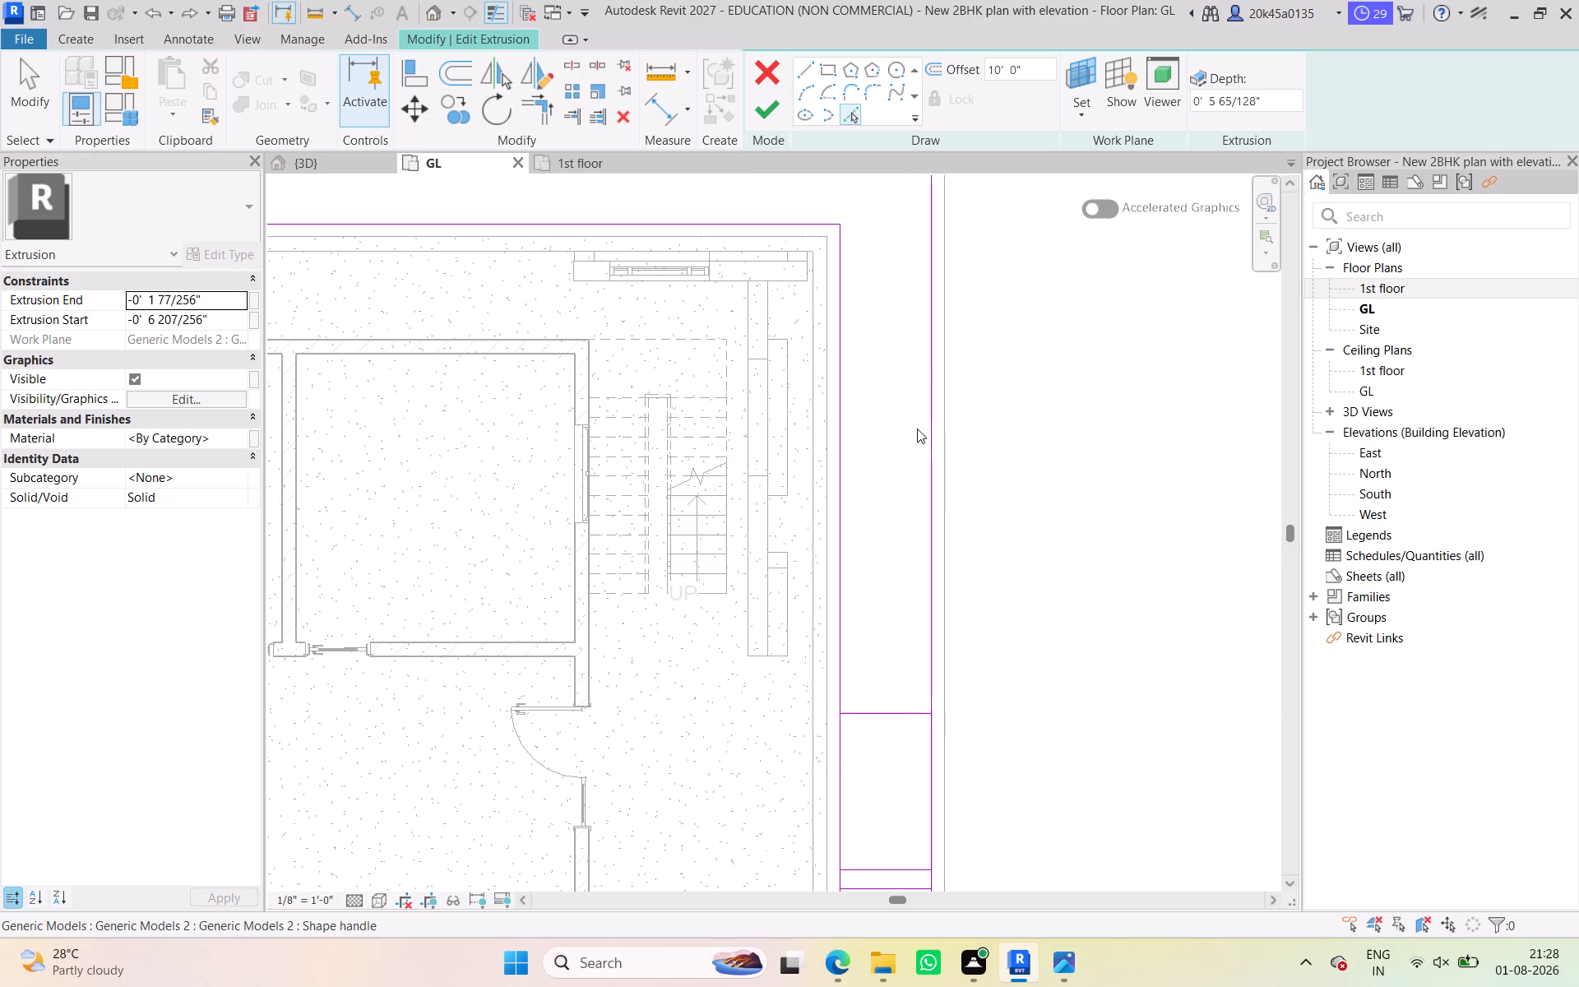
pyautogui.press('Escape')
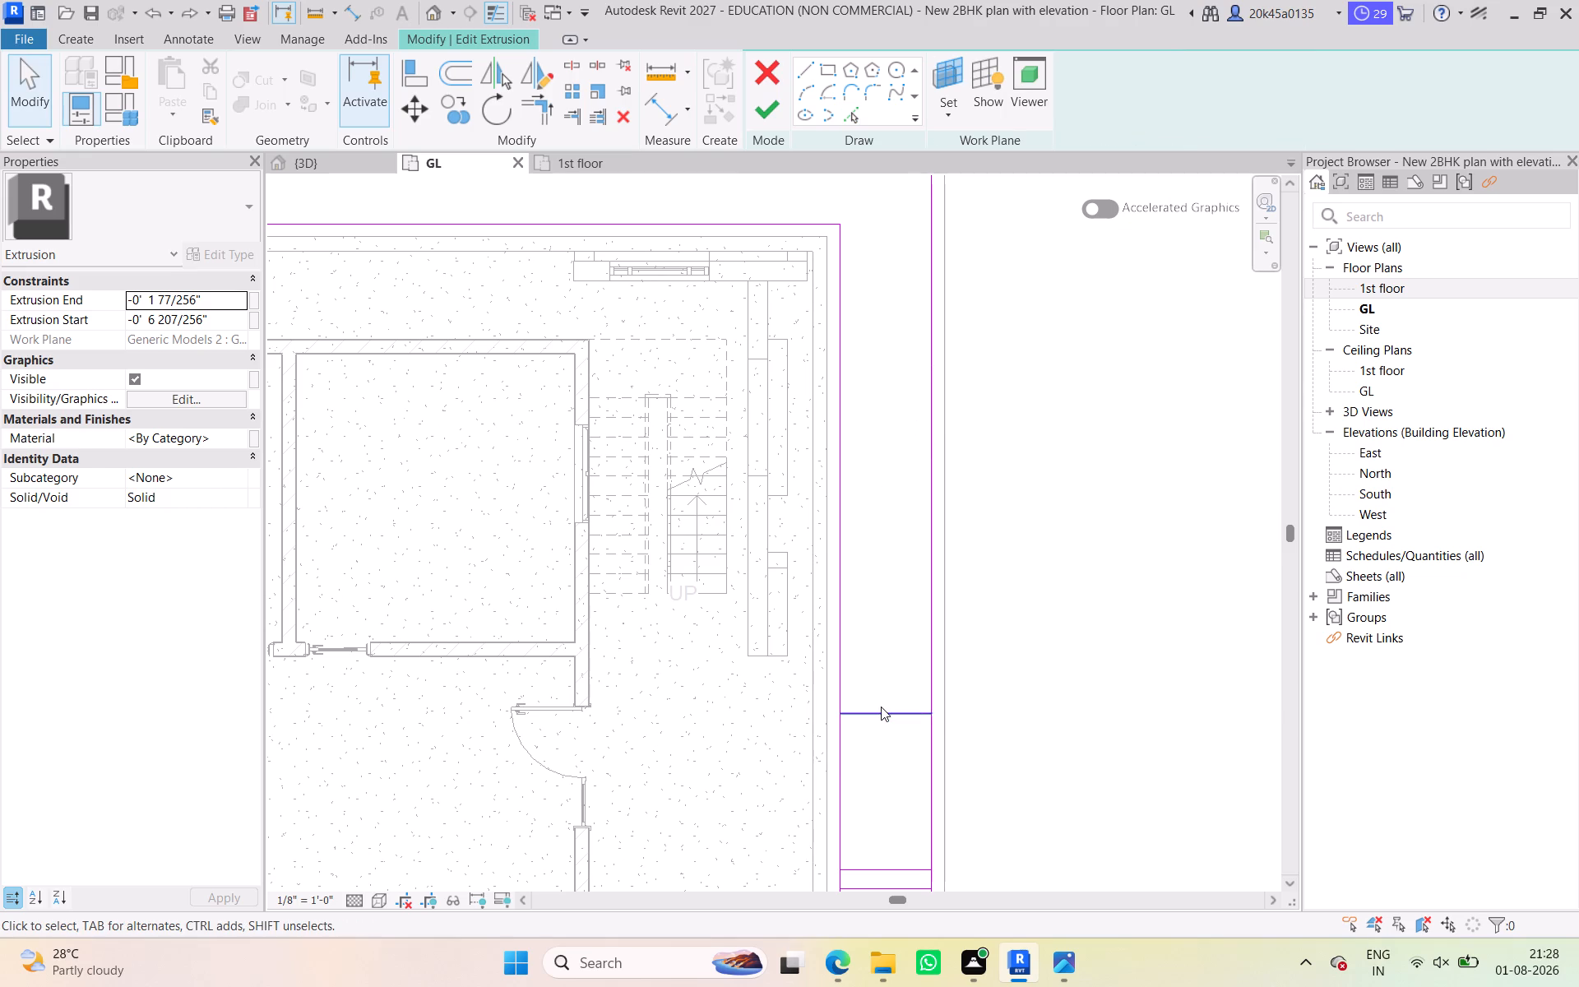
pyautogui.click(859, 118)
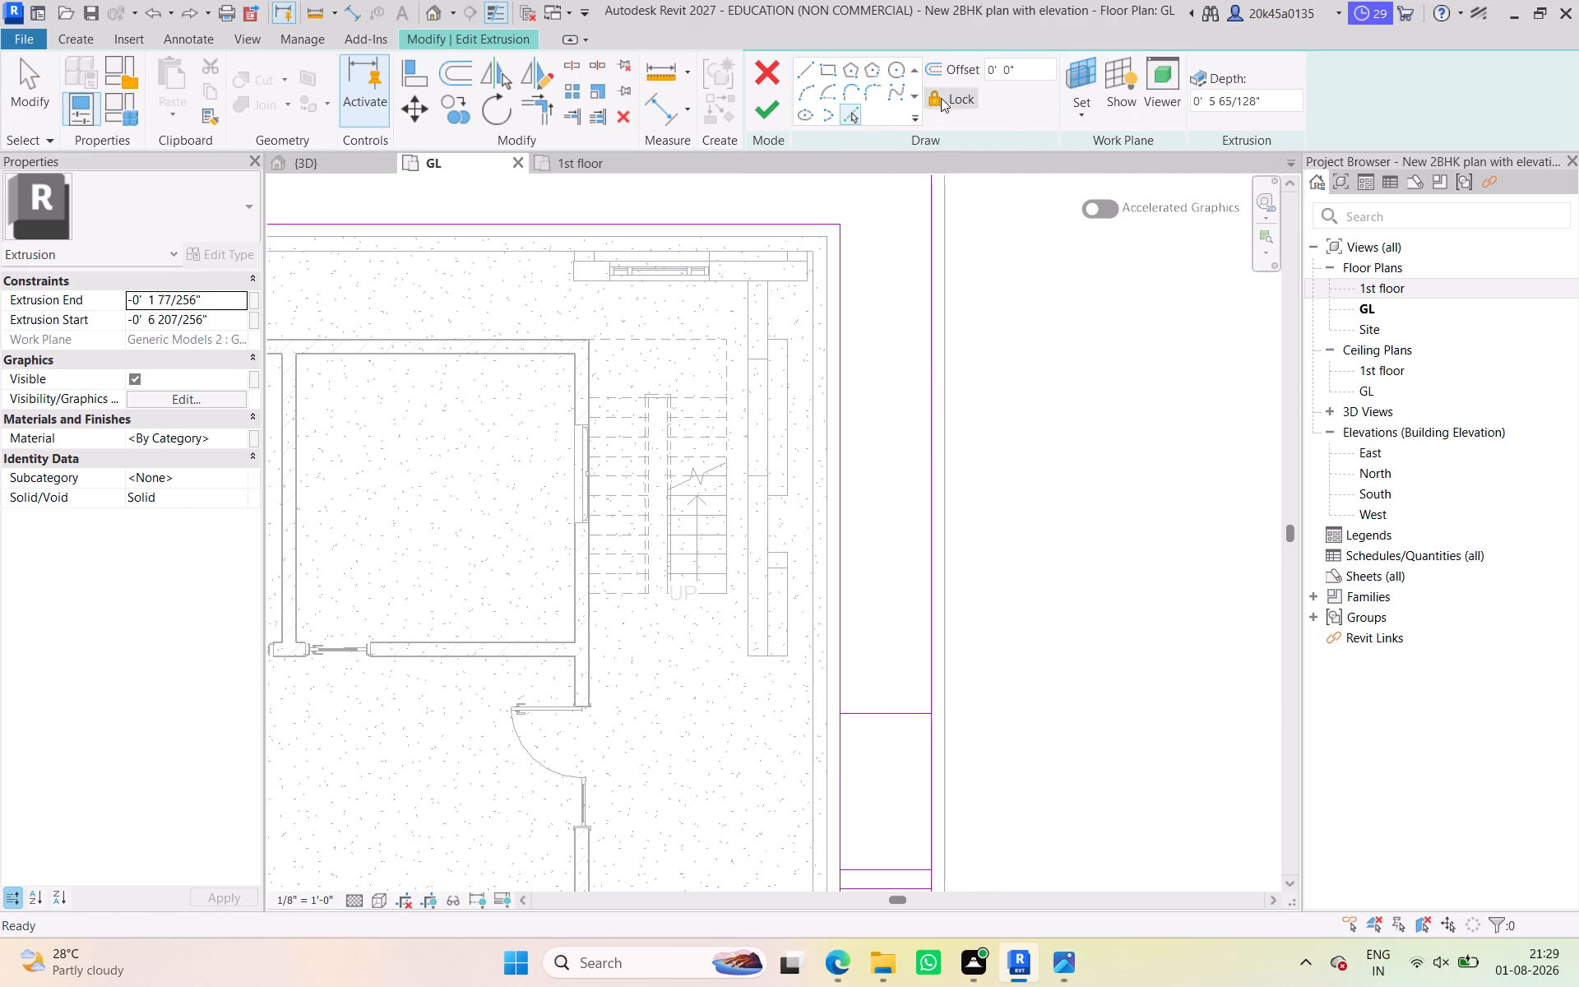
pyautogui.moveTo(1036, 75); pyautogui.dragTo(980, 70)
pyautogui.write('10')
pyautogui.press("'")
pyautogui.press('Return')
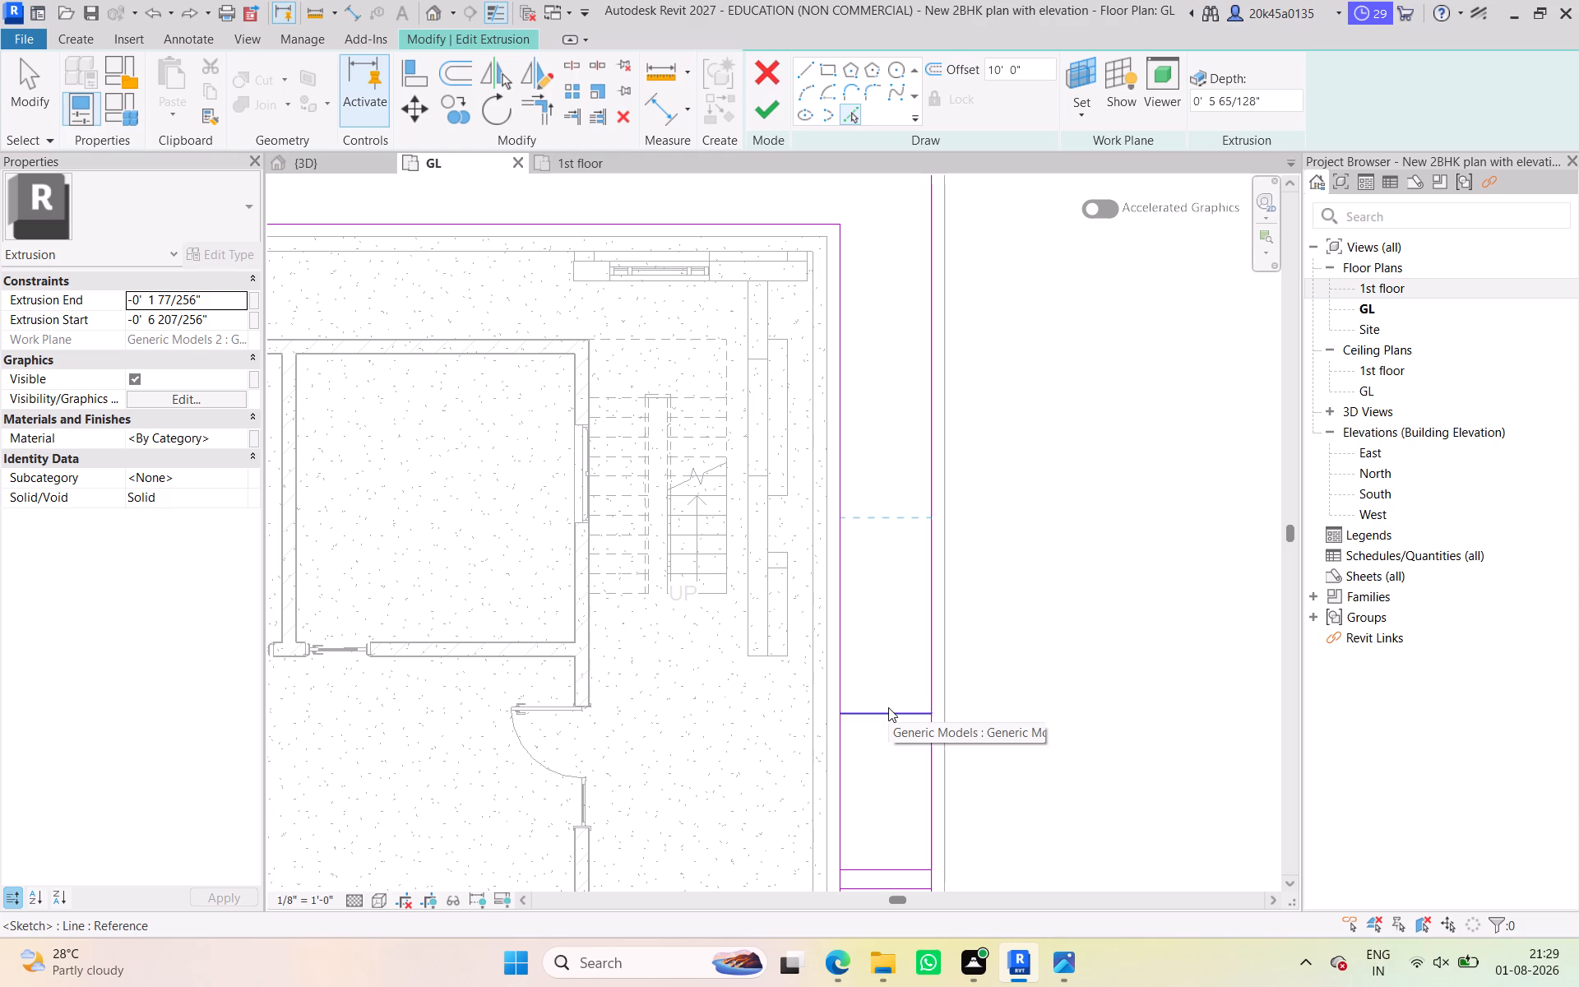
pyautogui.click(888, 707)
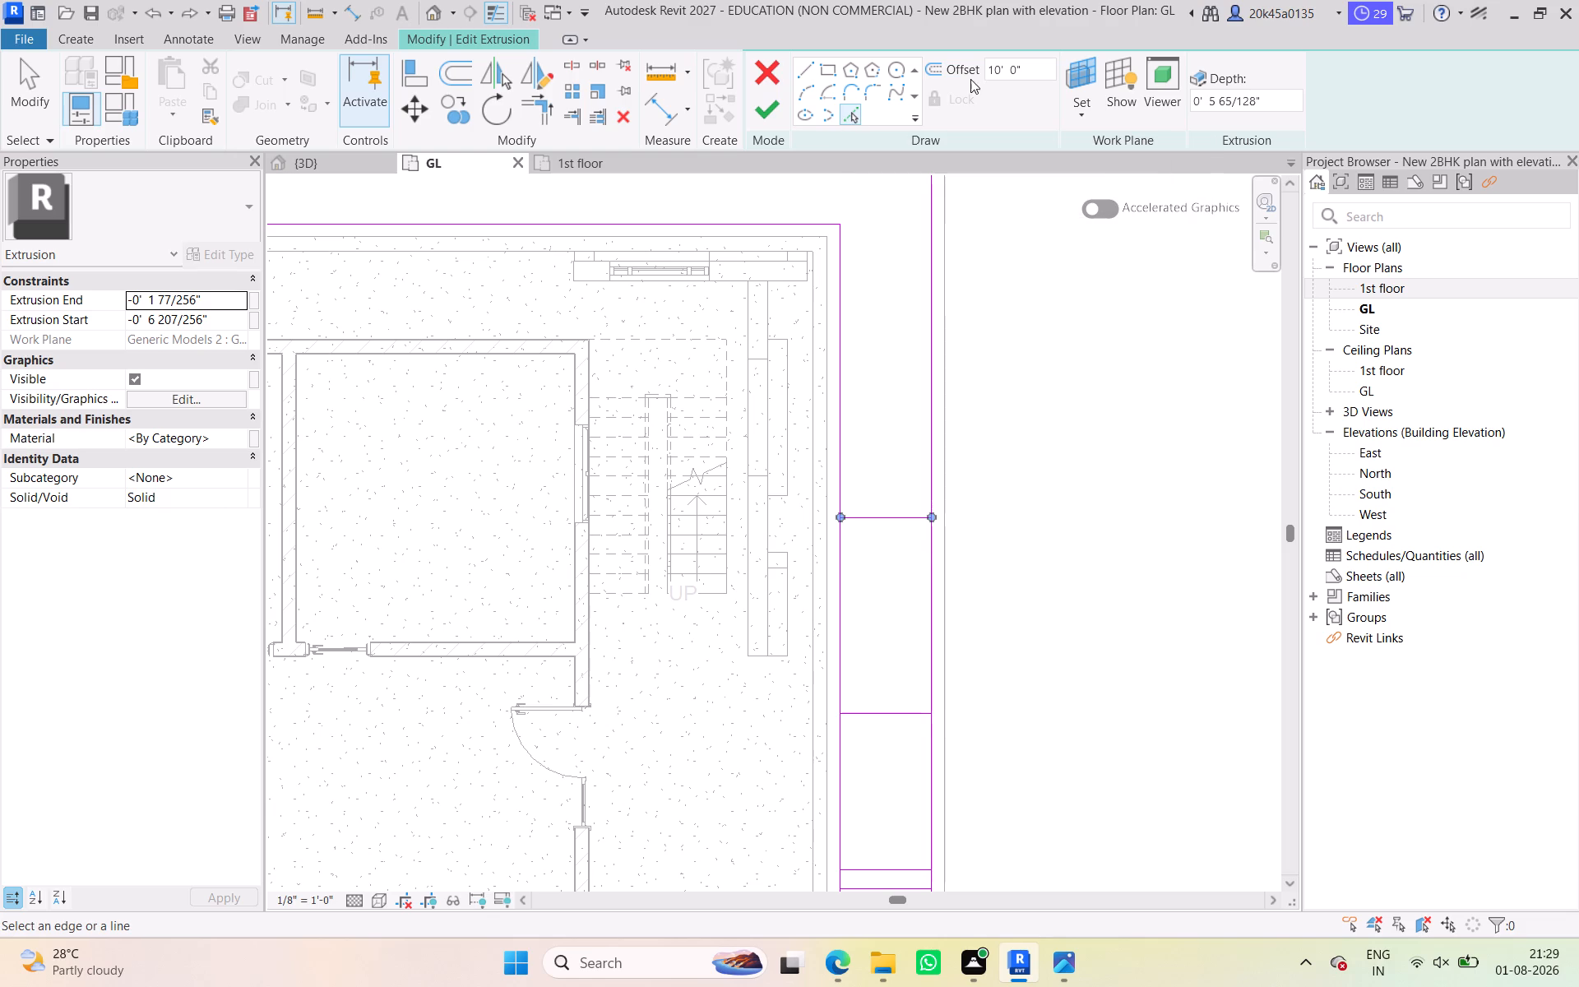
# Add a cross line offset 8'-0" from the newest one, towards the strip's corner beyond the staircase.
pyautogui.moveTo(1048, 67); pyautogui.dragTo(916, 51)
pyautogui.write("8'")
pyautogui.press('Return')
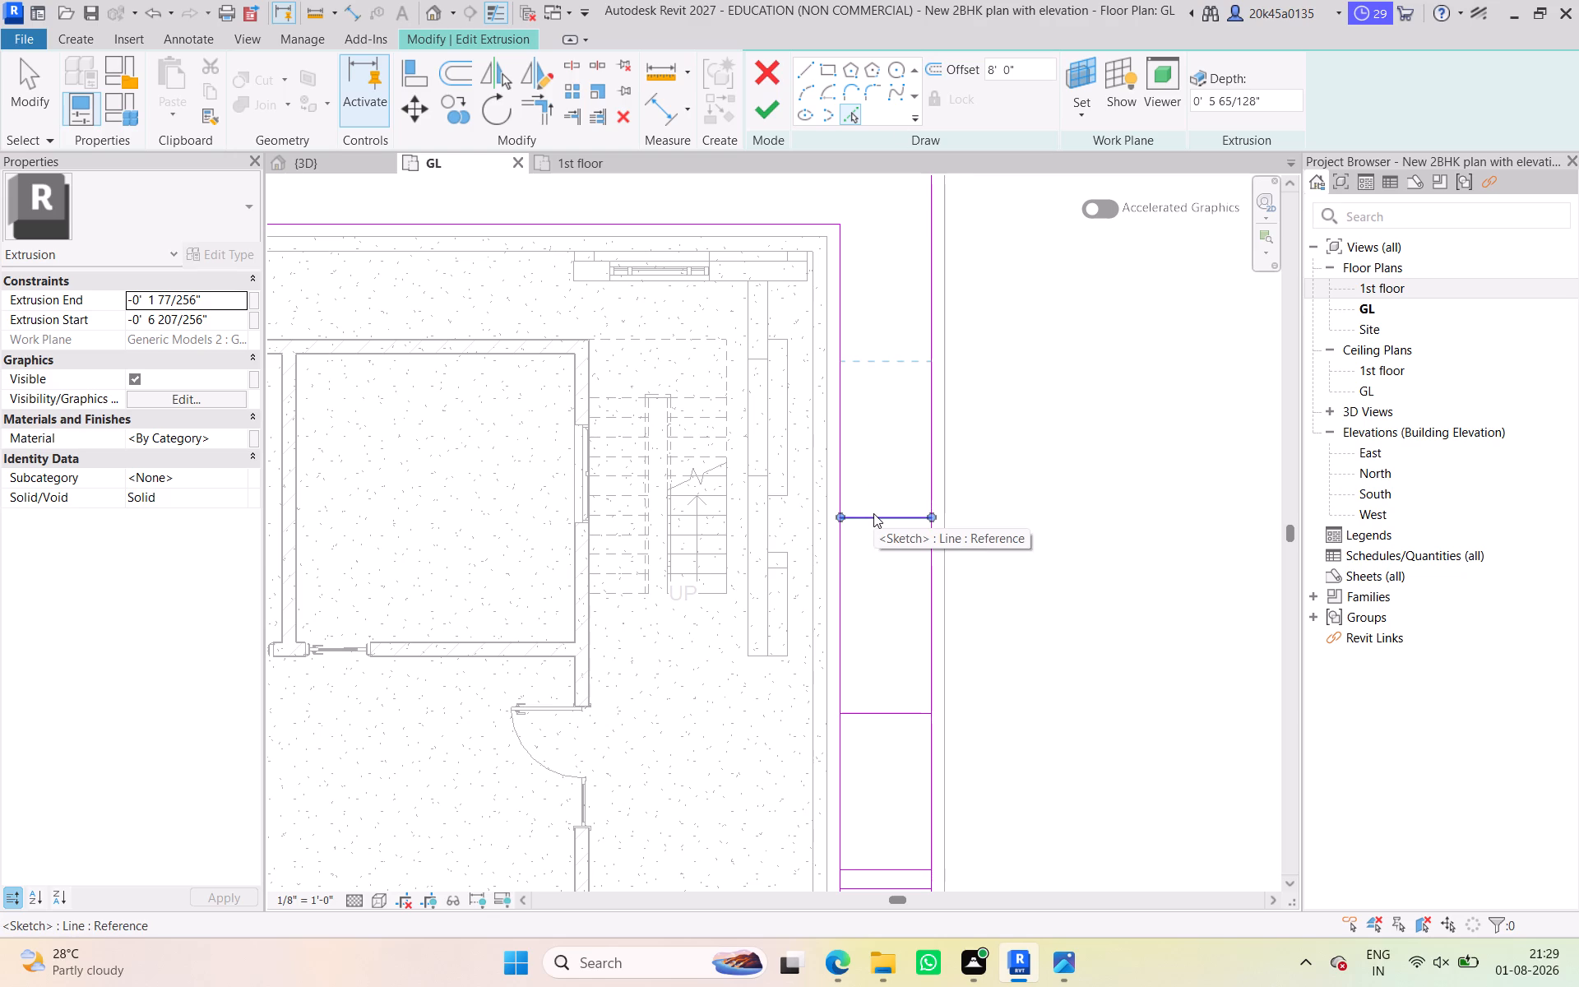
pyautogui.click(875, 512)
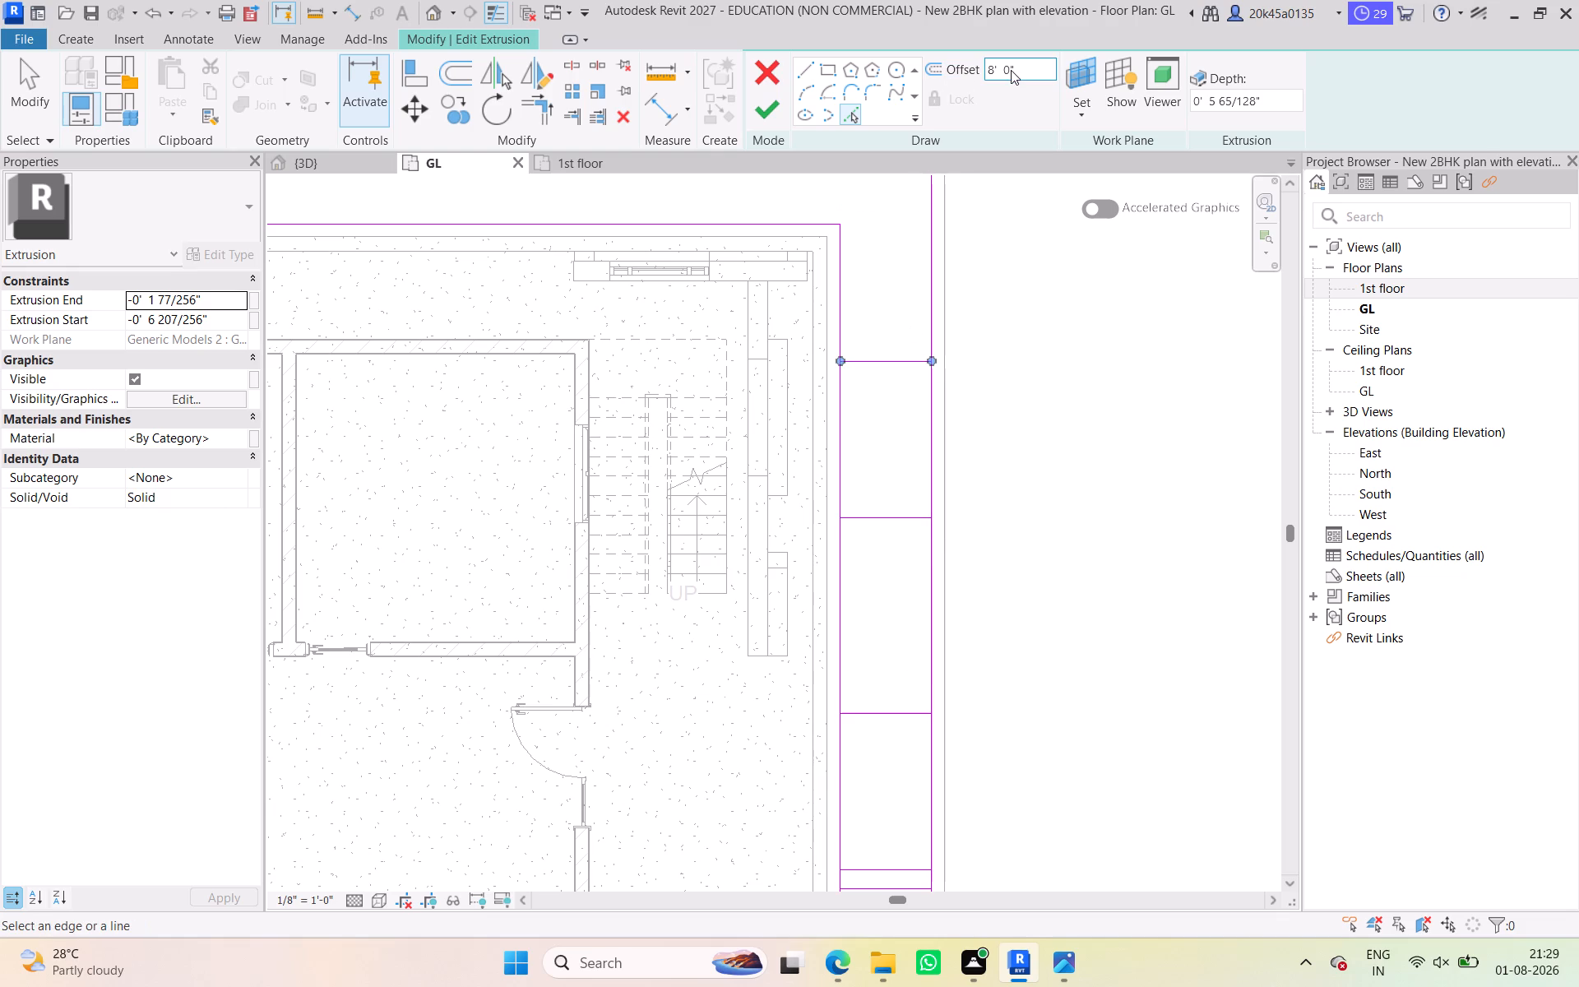
# Add a cross line offset 1'-0" from the newest one, towards the strip's corner beyond the staircase.
pyautogui.moveTo(1016, 70); pyautogui.dragTo(961, 65)
pyautogui.write("1'")
pyautogui.press('Return')
pyautogui.click(900, 354)
pyautogui.scroll(-5, 899, 342)
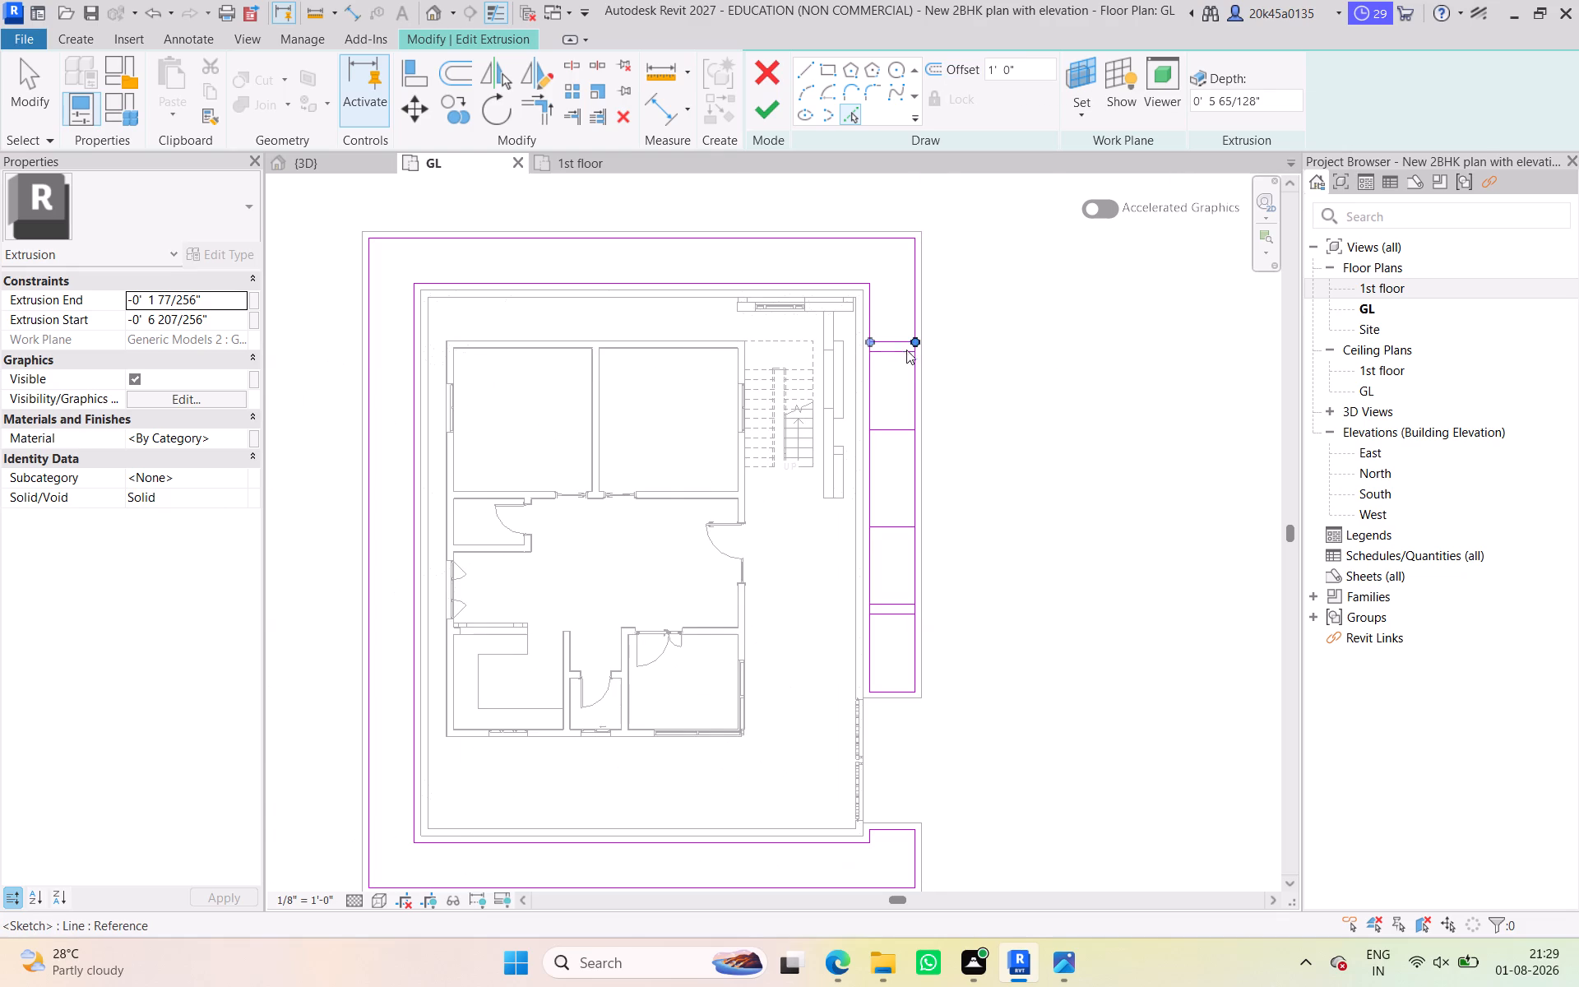
pyautogui.scroll(3, 896, 485)
pyautogui.moveTo(896, 489); pyautogui.dragTo(907, 517, button='middle')
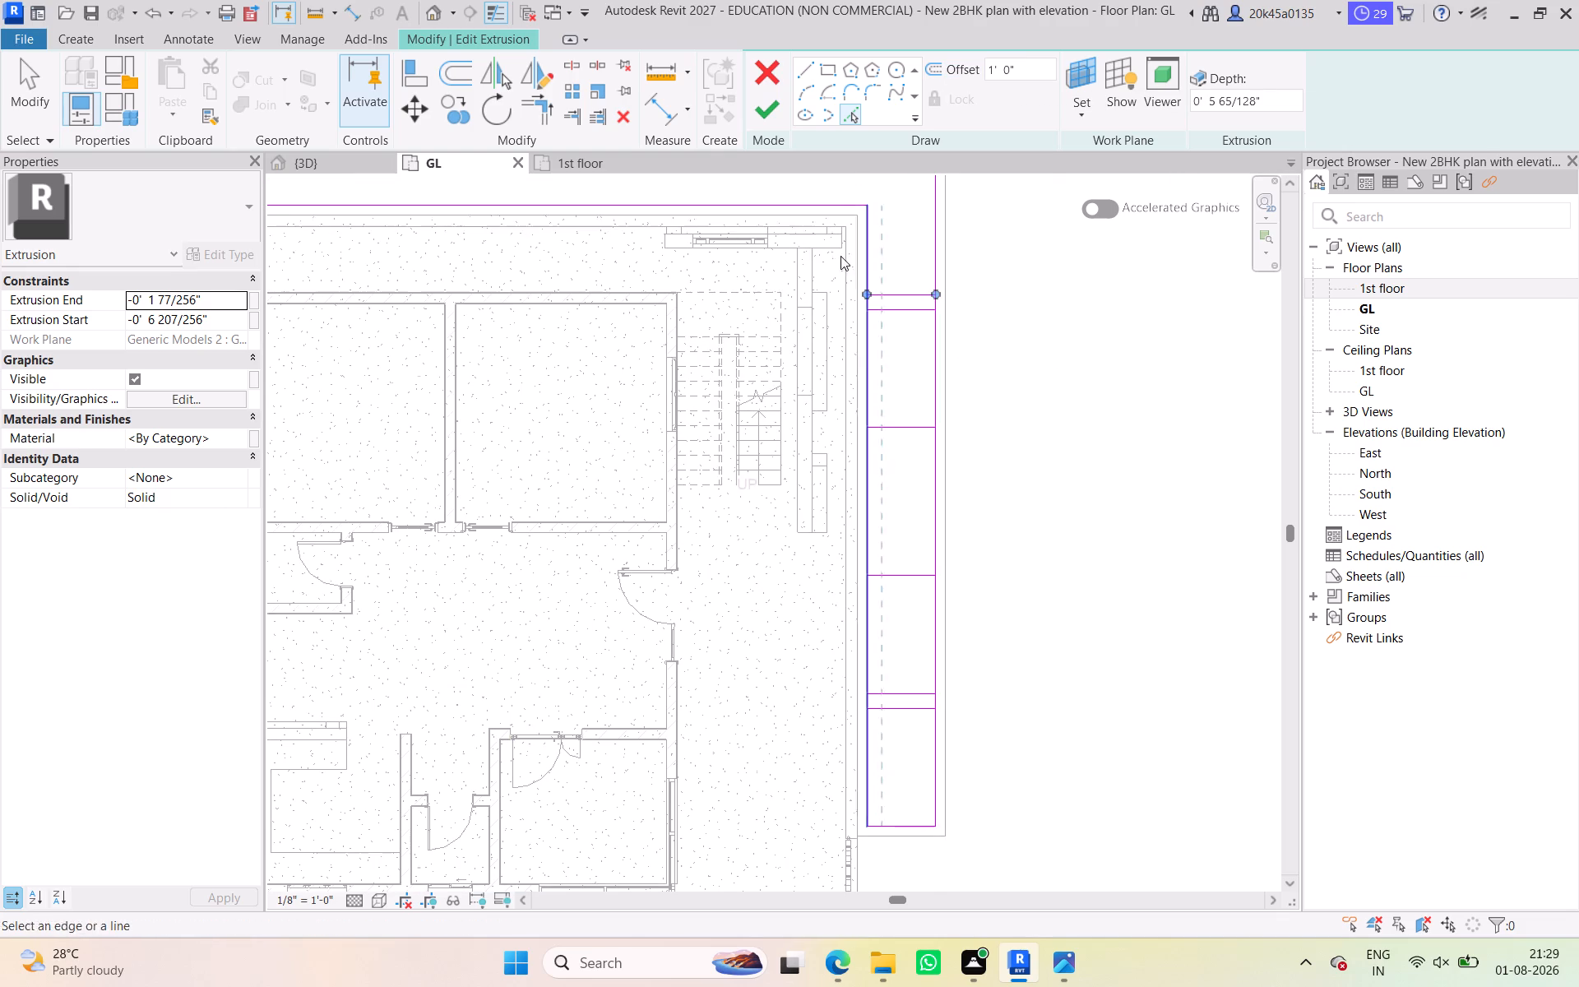
# Split the strip's inner and outer edges between the two cross lines 1'-0" apart nearest the gate opening.
pyautogui.click(577, 62)
pyautogui.moveTo(875, 438); pyautogui.dragTo(824, 304, button='middle')
pyautogui.scroll(5, 885, 577)
pyautogui.moveTo(880, 571); pyautogui.dragTo(880, 532, button='middle')
pyautogui.scroll(4, 856, 535)
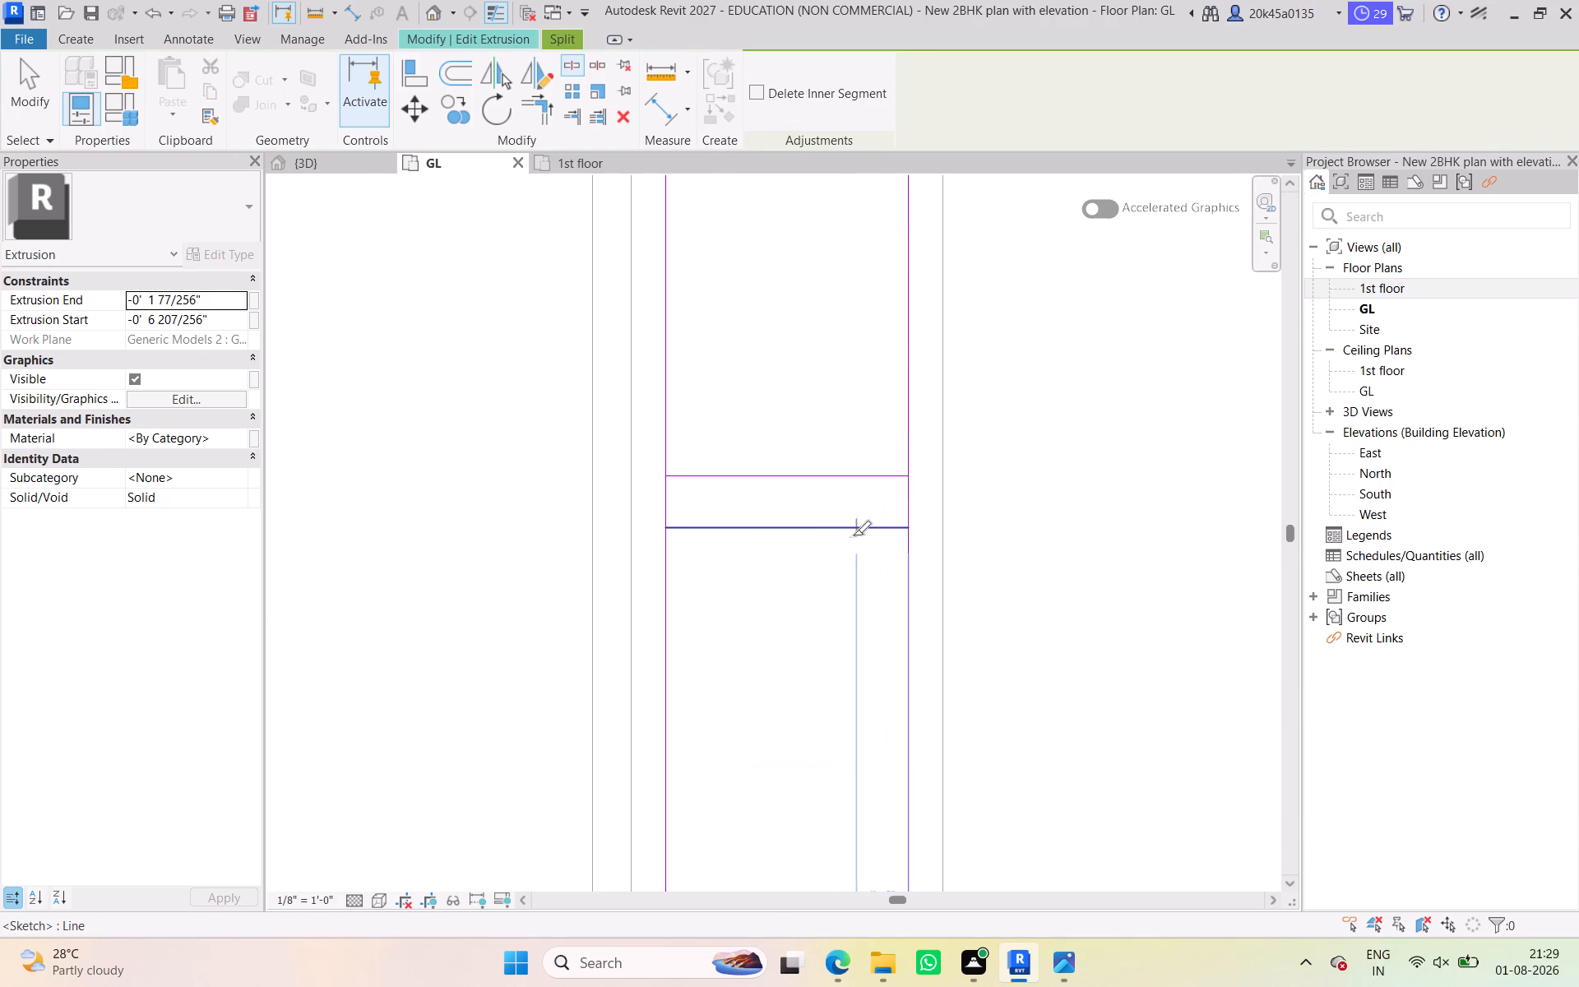
pyautogui.click(665, 501)
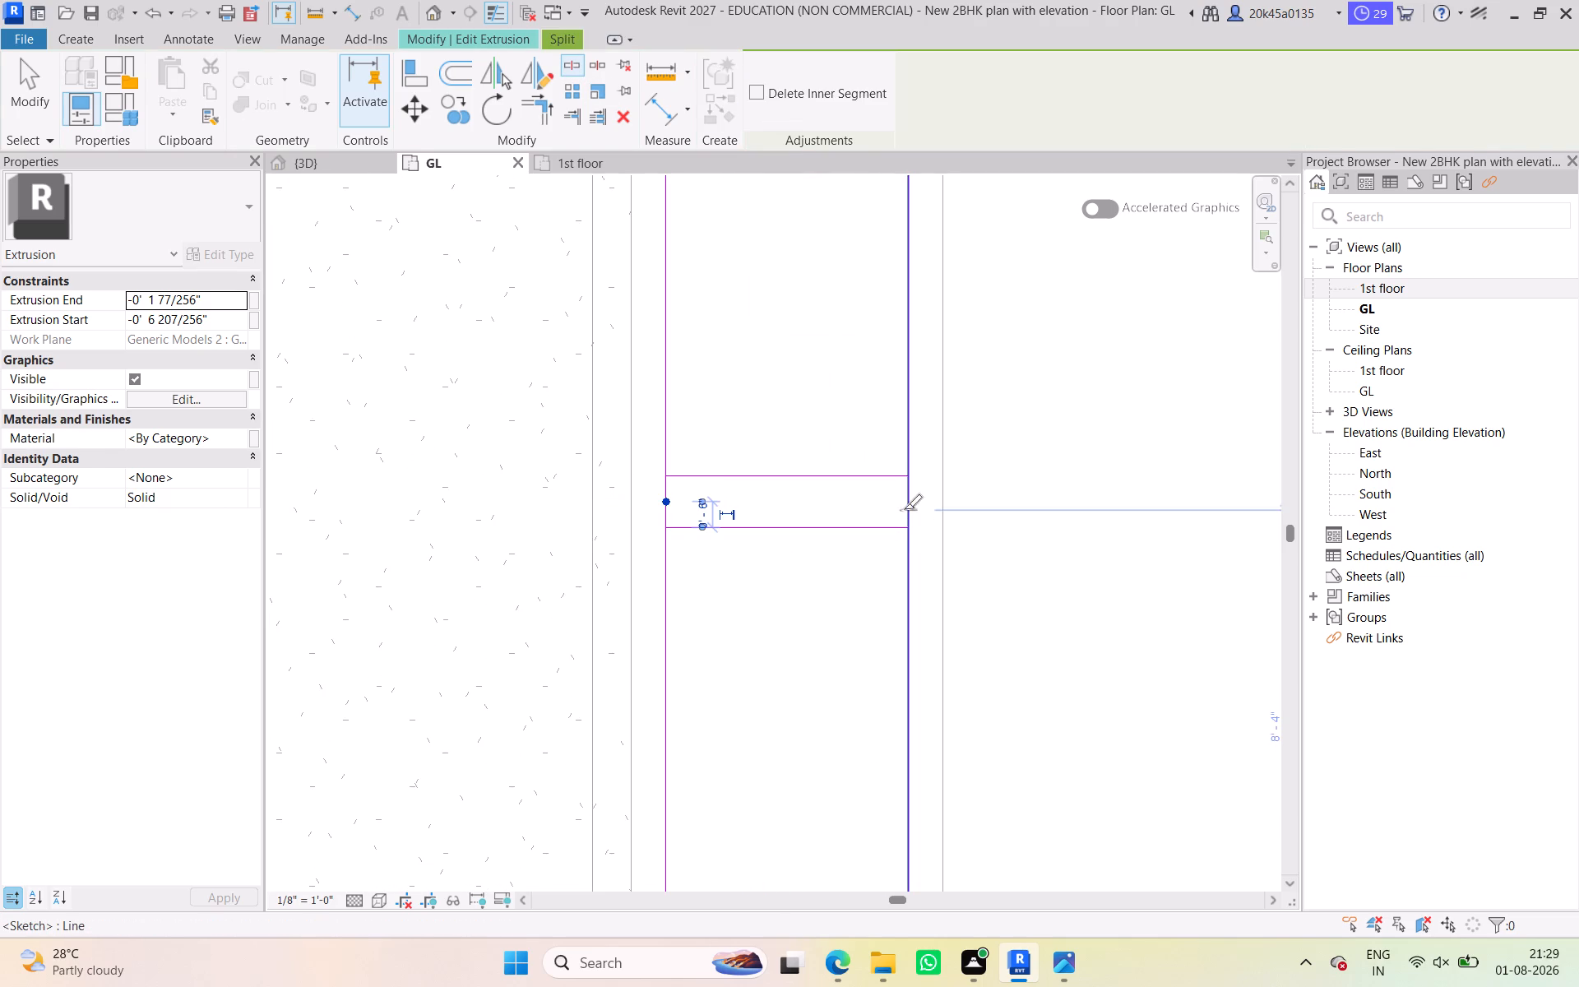
pyautogui.click(903, 501)
# Trim the split inner and outer edges to the two cross lines nearest the gate, opening a 1'-0" gap between the strip segments.
pyautogui.click(551, 110)
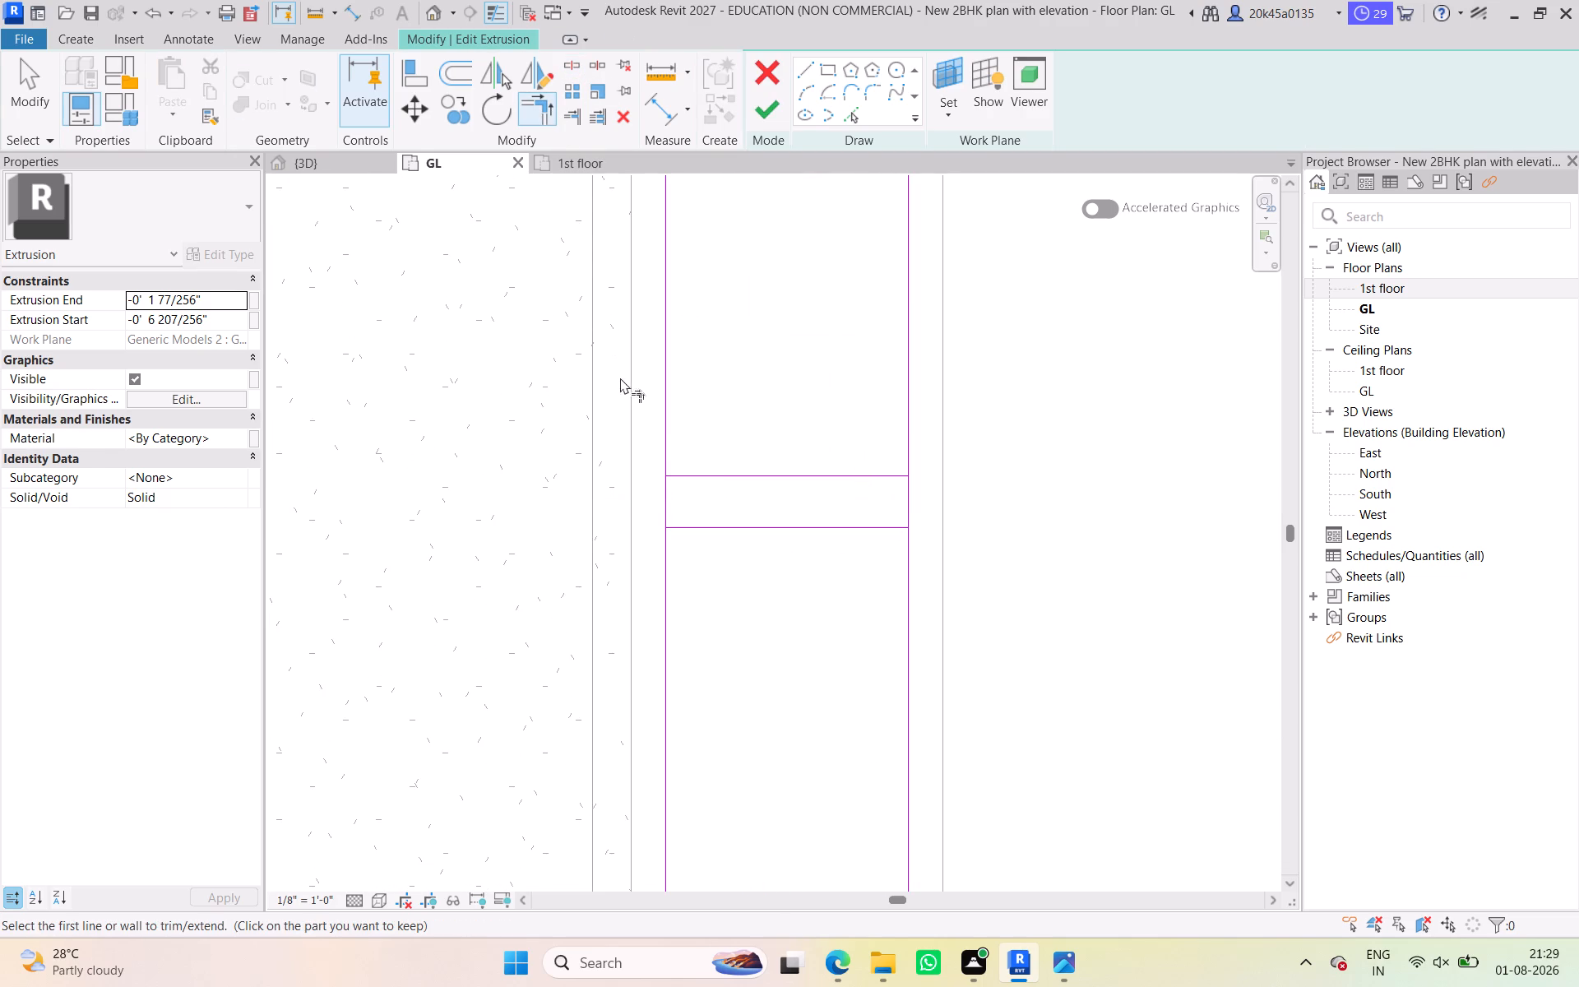
pyautogui.click(666, 437)
pyautogui.click(696, 474)
pyautogui.click(702, 524)
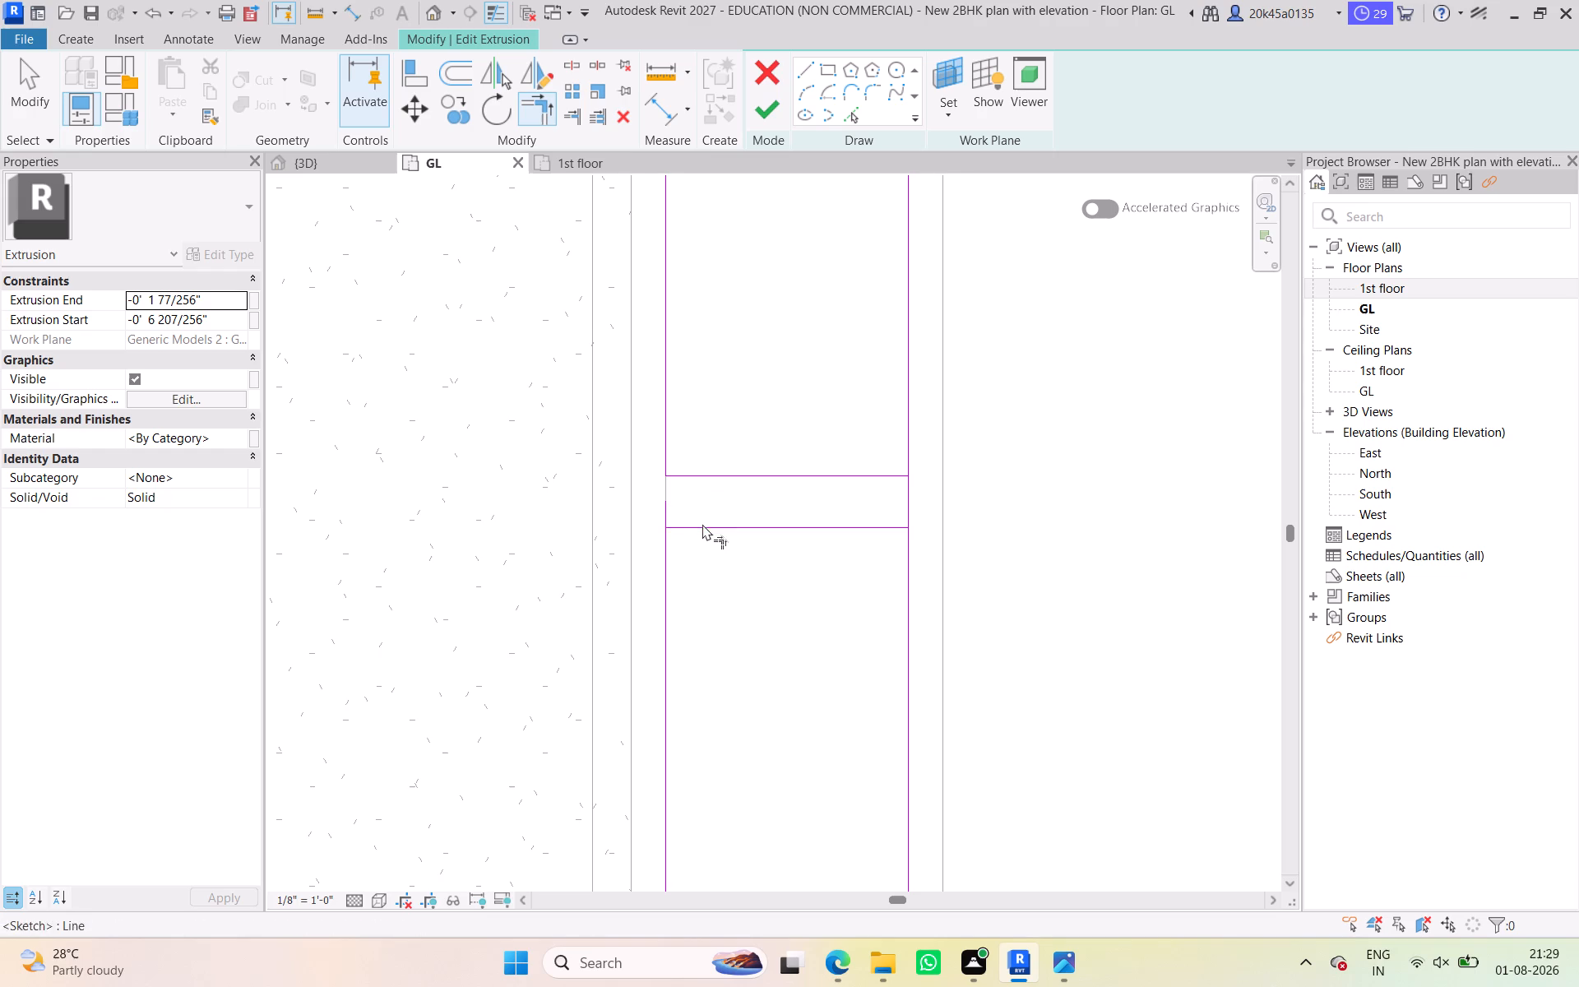
pyautogui.click(660, 551)
pyautogui.click(857, 480)
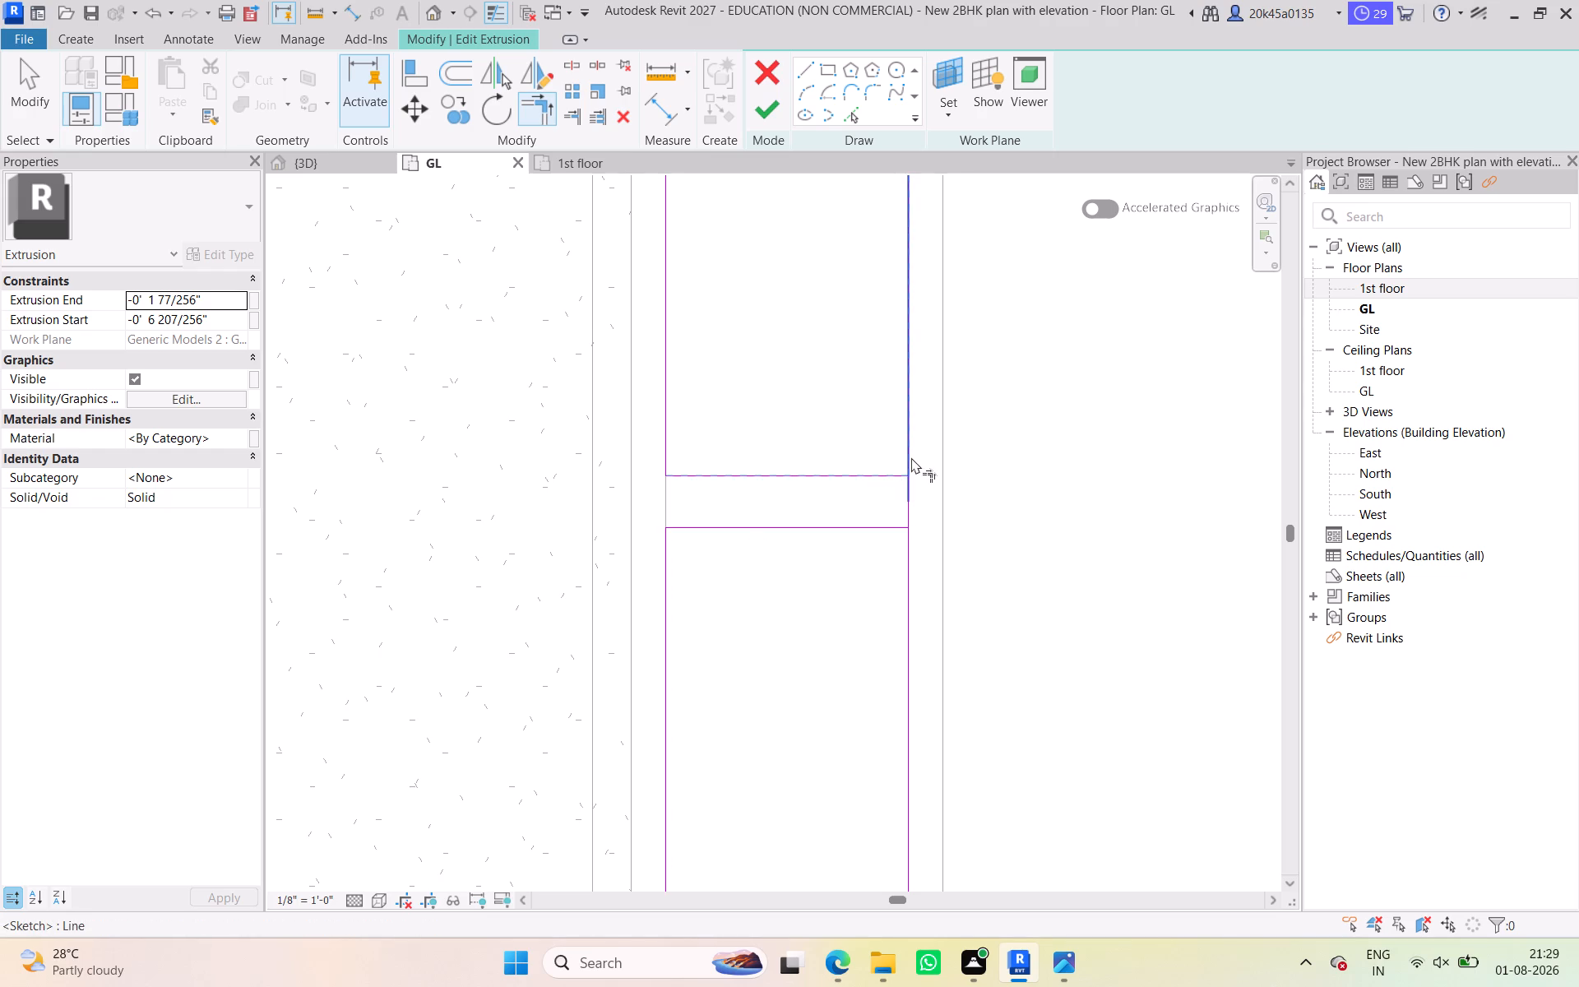
pyautogui.click(911, 457)
pyautogui.click(886, 527)
pyautogui.click(913, 552)
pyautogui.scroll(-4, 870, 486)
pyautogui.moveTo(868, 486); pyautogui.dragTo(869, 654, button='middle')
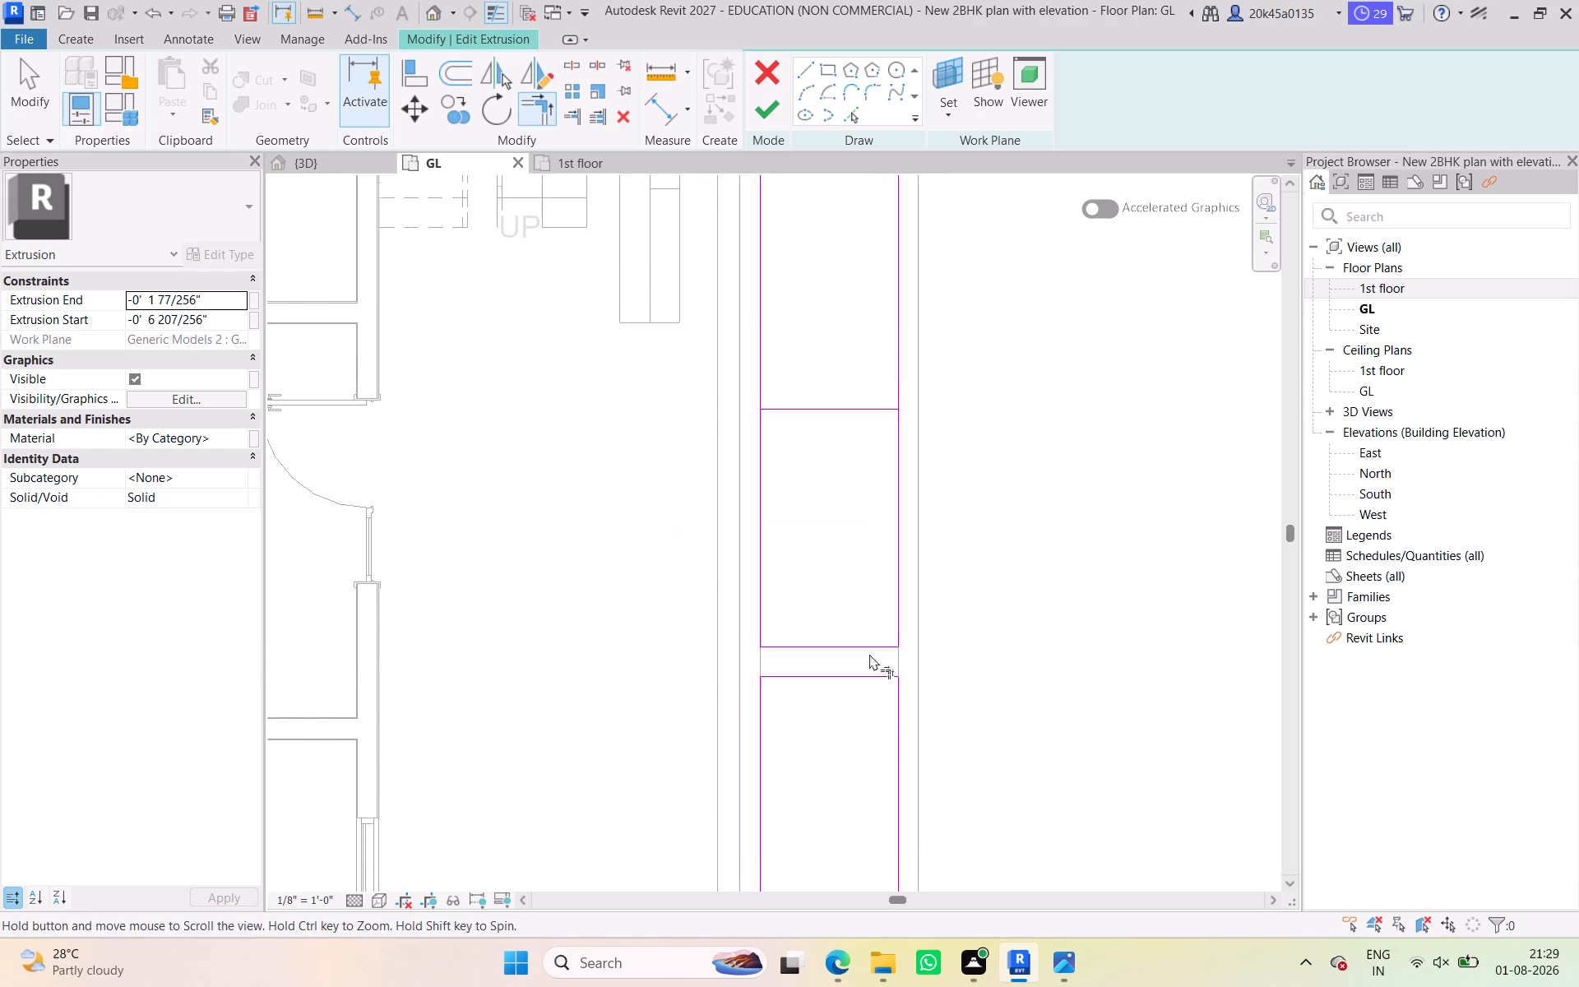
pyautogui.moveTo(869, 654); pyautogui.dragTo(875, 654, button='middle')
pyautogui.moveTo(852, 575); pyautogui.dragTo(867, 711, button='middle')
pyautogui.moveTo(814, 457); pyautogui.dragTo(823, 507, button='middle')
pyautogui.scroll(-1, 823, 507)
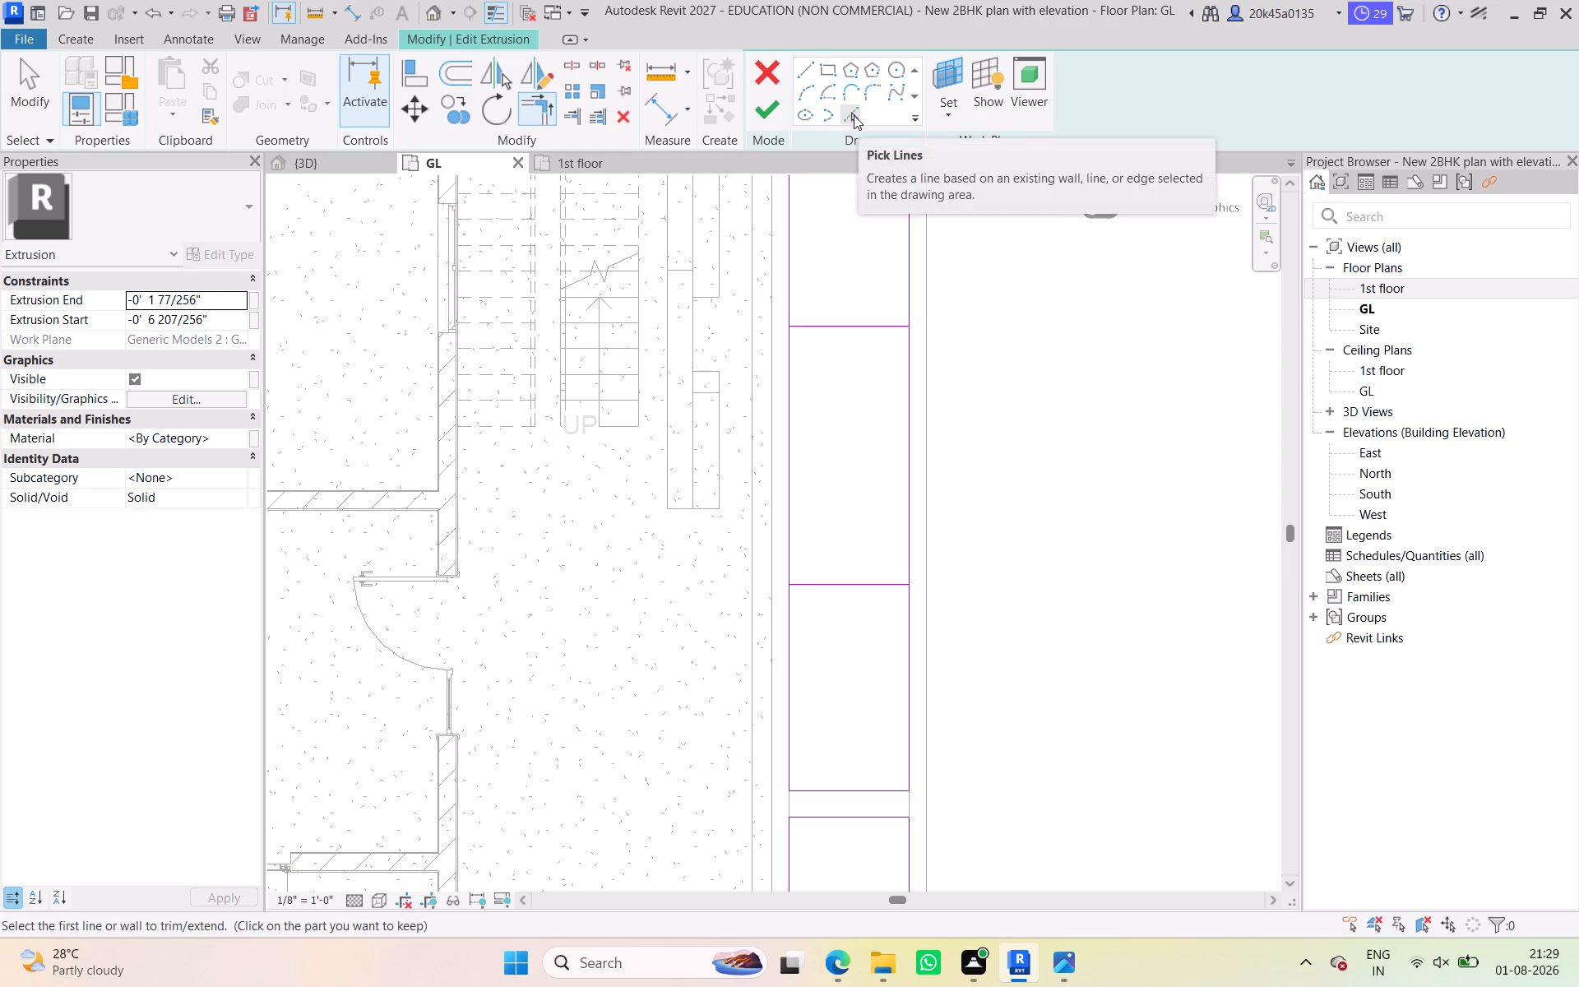
# Split the strip's inner and outer edges between the two widely spaced cross lines beside the staircase and trim them to those lines, opening a wide gap.
pyautogui.click(577, 65)
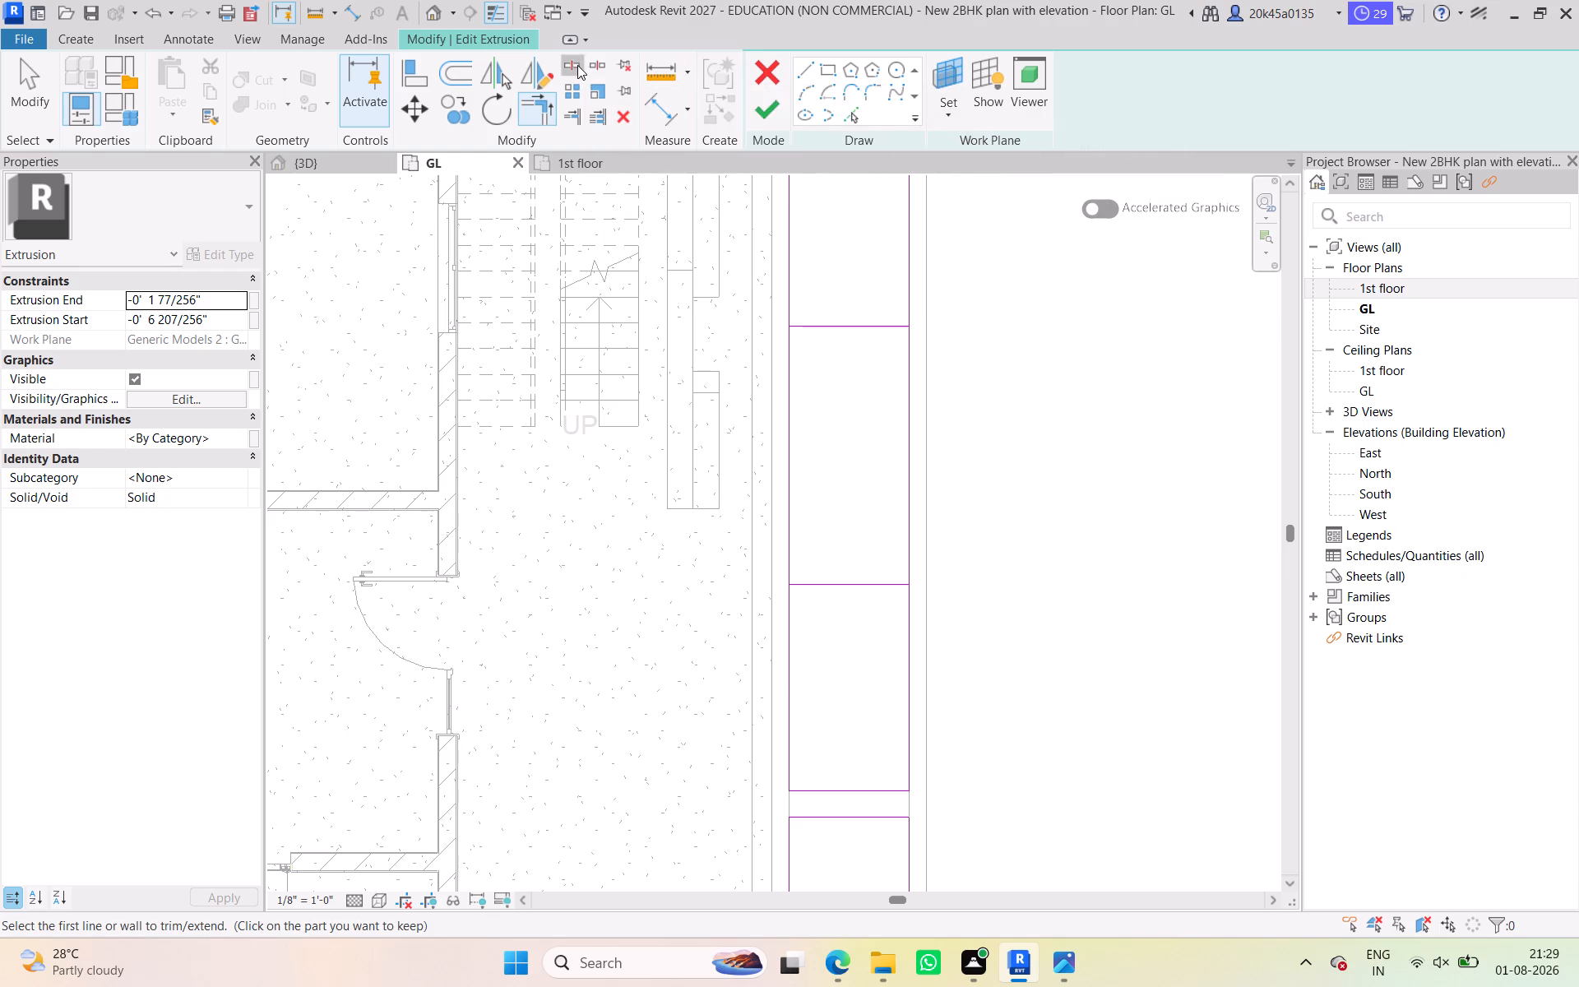
pyautogui.click(796, 432)
pyautogui.click(906, 455)
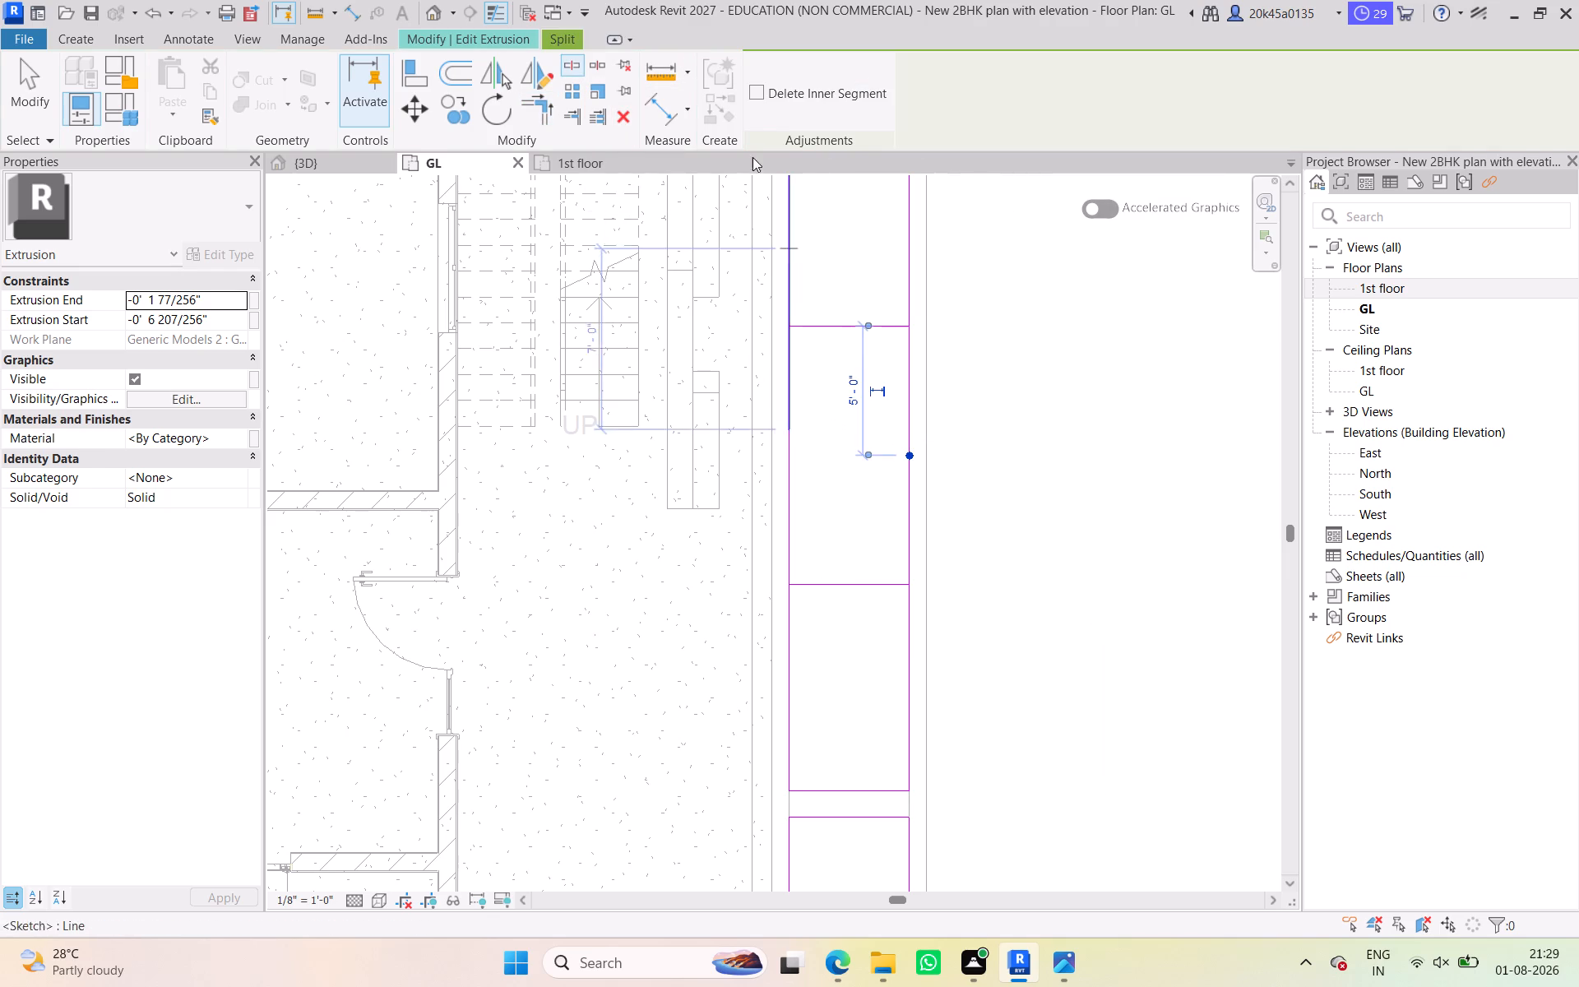
pyautogui.click(548, 102)
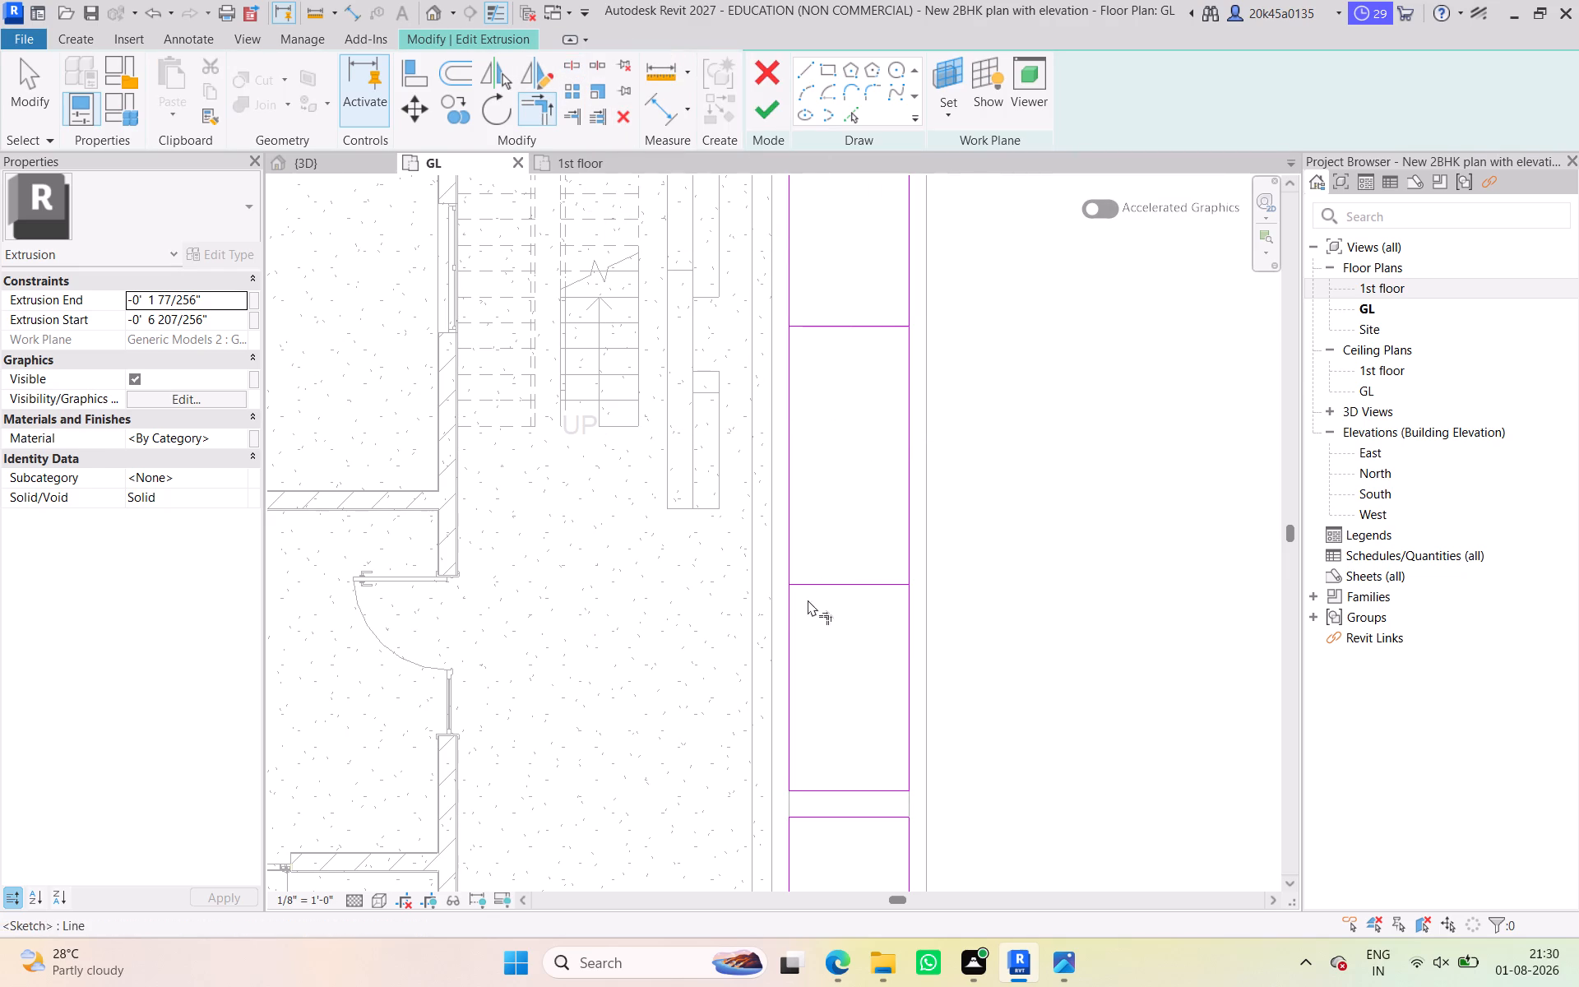
pyautogui.click(790, 613)
pyautogui.click(818, 587)
pyautogui.click(881, 579)
pyautogui.click(907, 624)
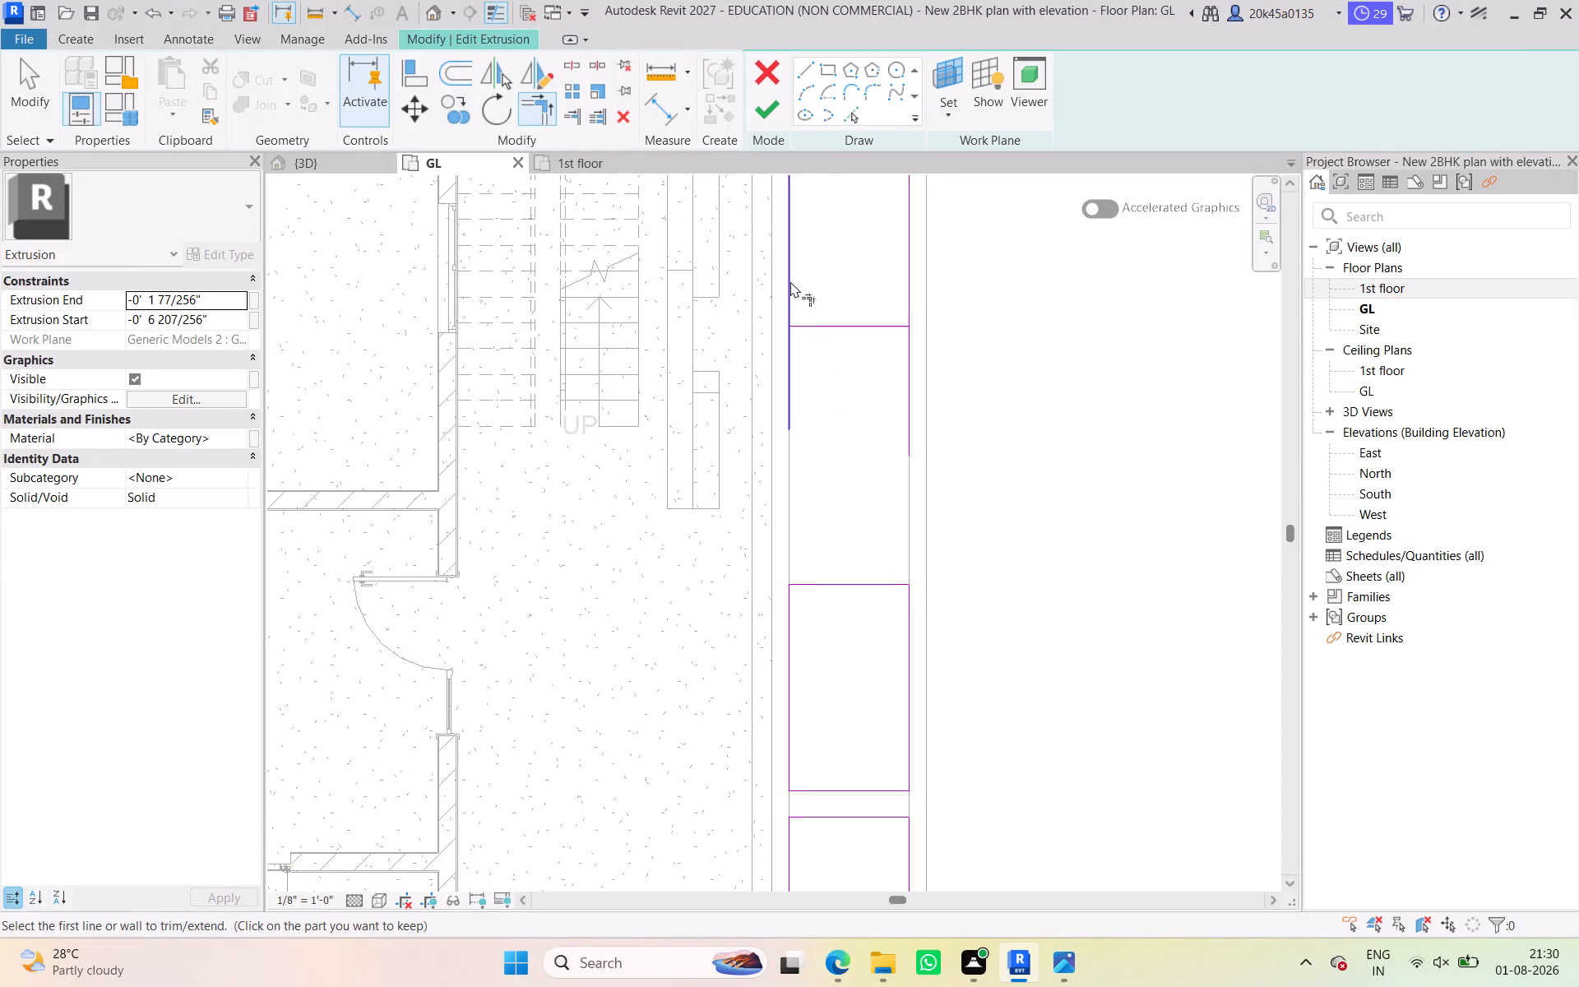
pyautogui.click(790, 281)
pyautogui.click(826, 326)
pyautogui.click(912, 276)
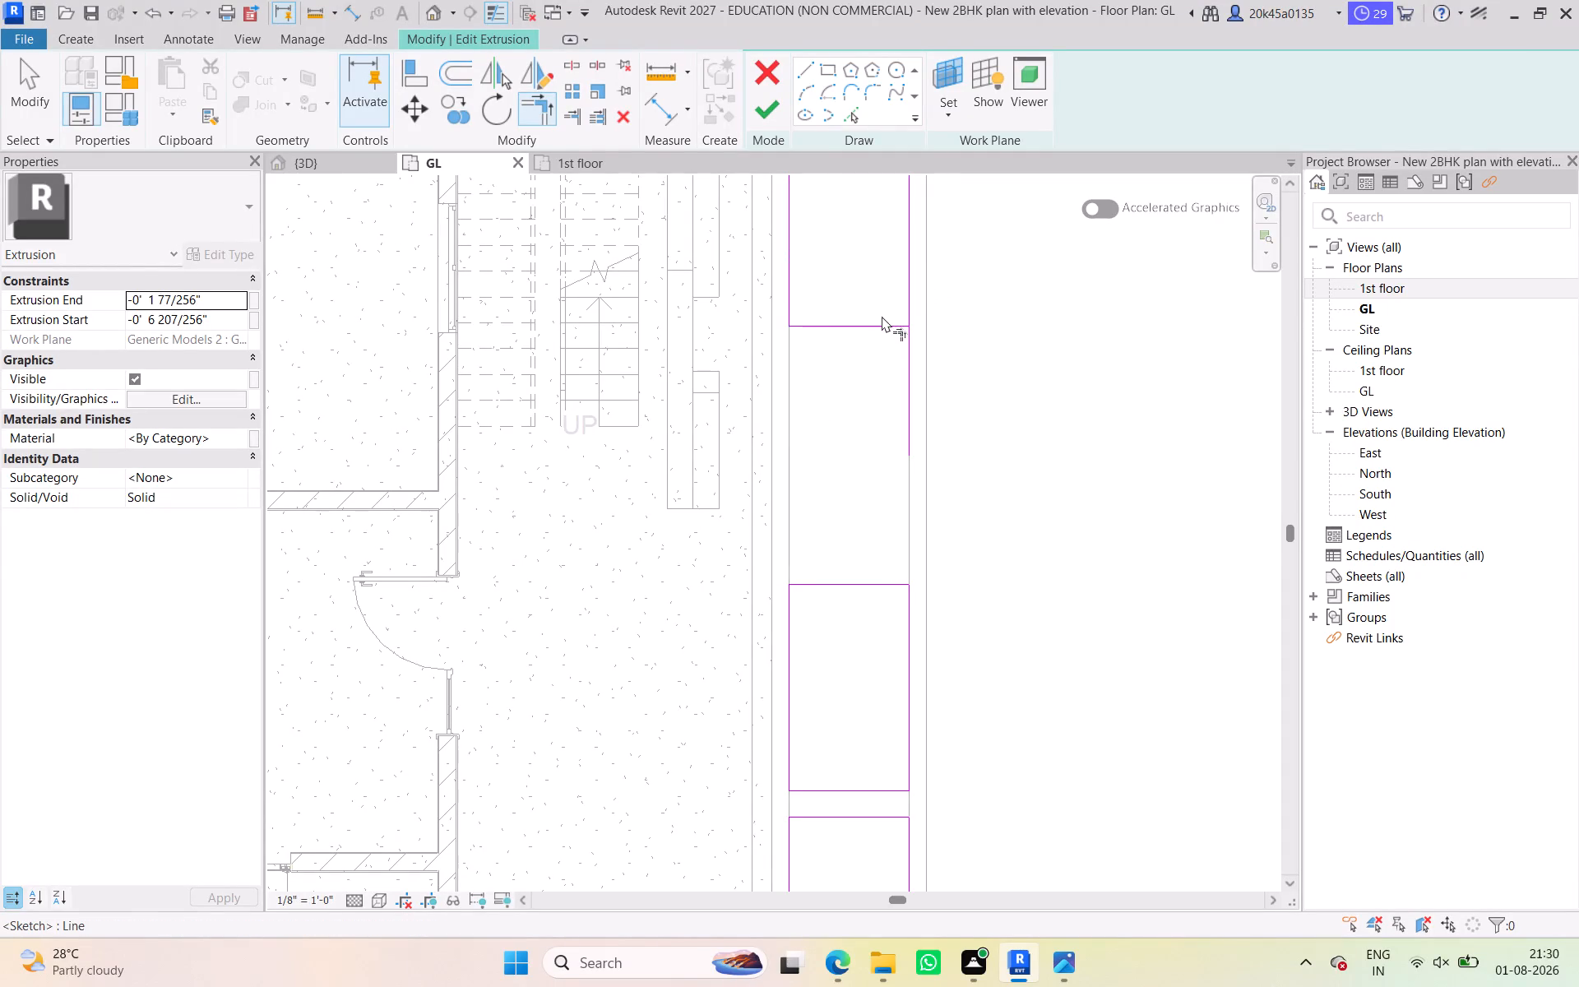
pyautogui.click(882, 318)
# Split the strip's inner and outer edges between the two closely spaced cross lines nearest the corner beyond the staircase.
pyautogui.scroll(-2, 863, 364)
pyautogui.moveTo(863, 407); pyautogui.dragTo(914, 676, button='middle')
pyautogui.scroll(-1, 887, 615)
pyautogui.moveTo(886, 614); pyautogui.dragTo(858, 550, button='middle')
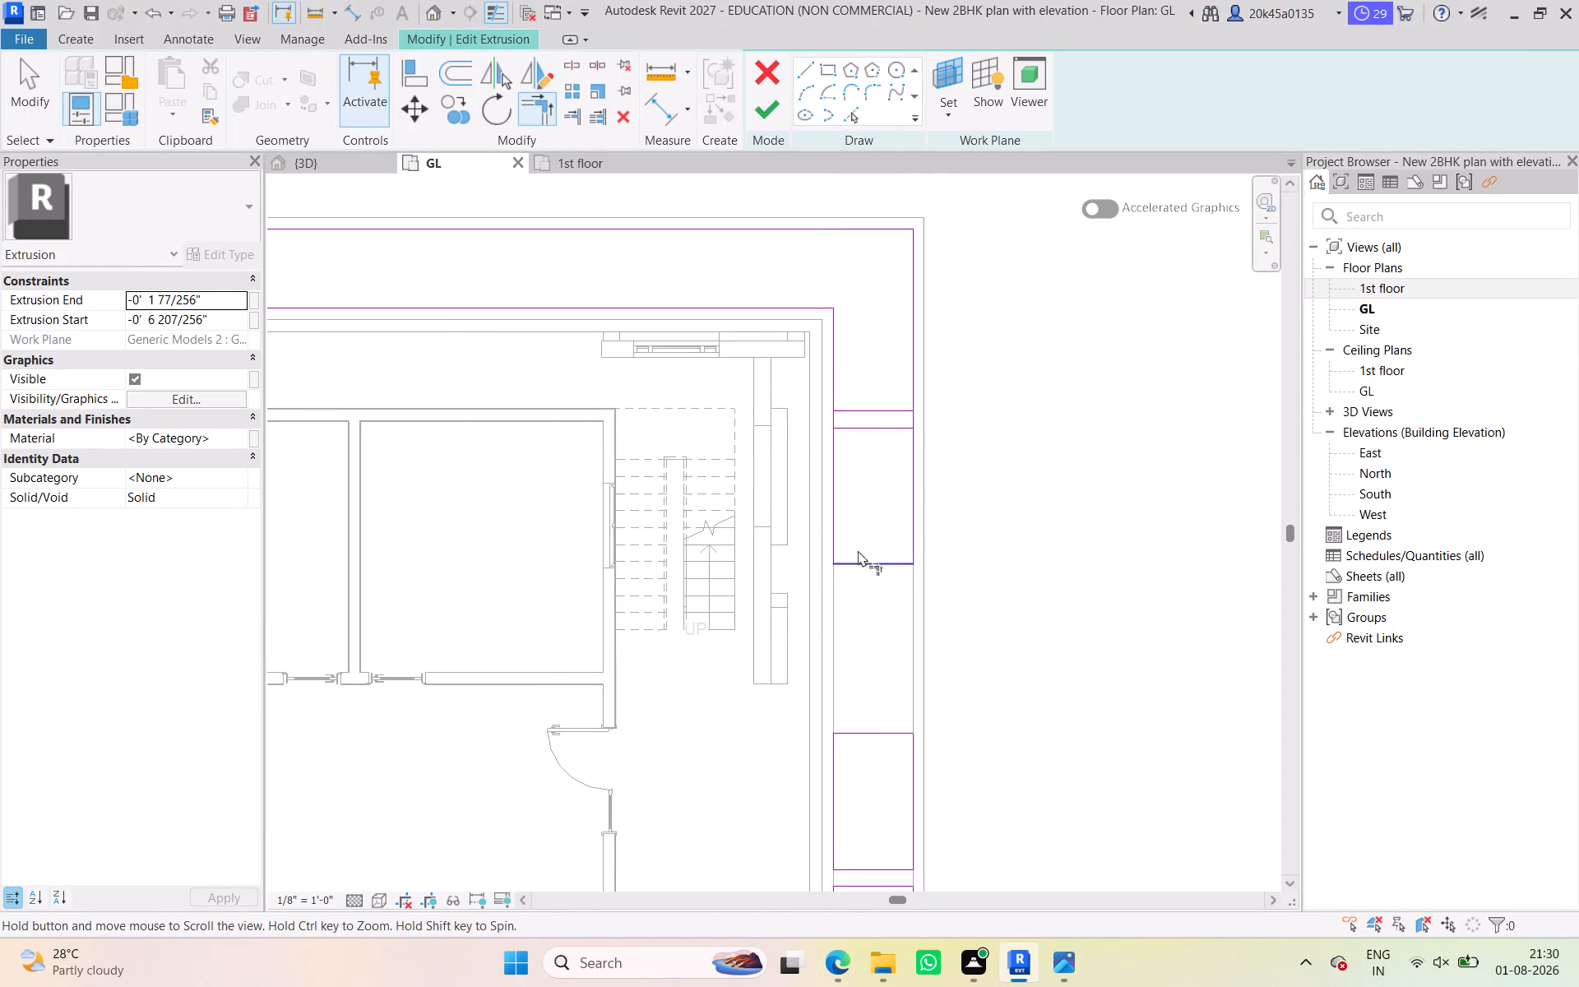
pyautogui.moveTo(858, 550); pyautogui.dragTo(858, 568, button='middle')
pyautogui.scroll(3, 860, 494)
pyautogui.moveTo(867, 501); pyautogui.dragTo(896, 703, button='middle')
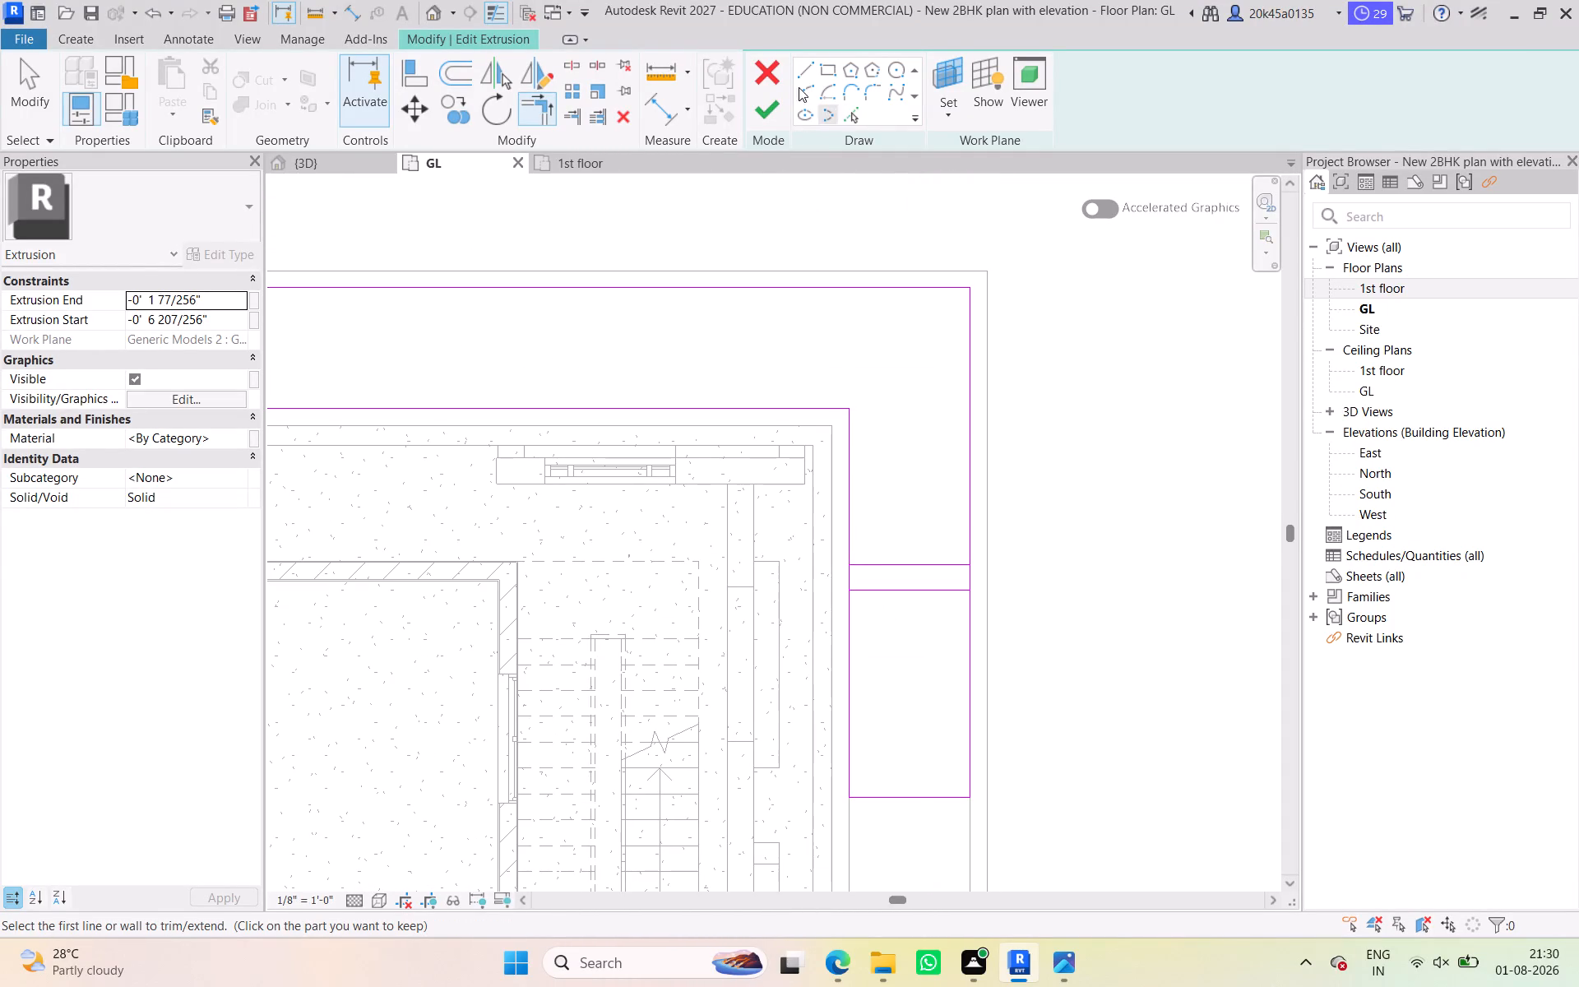
pyautogui.click(570, 61)
pyautogui.scroll(2, 932, 620)
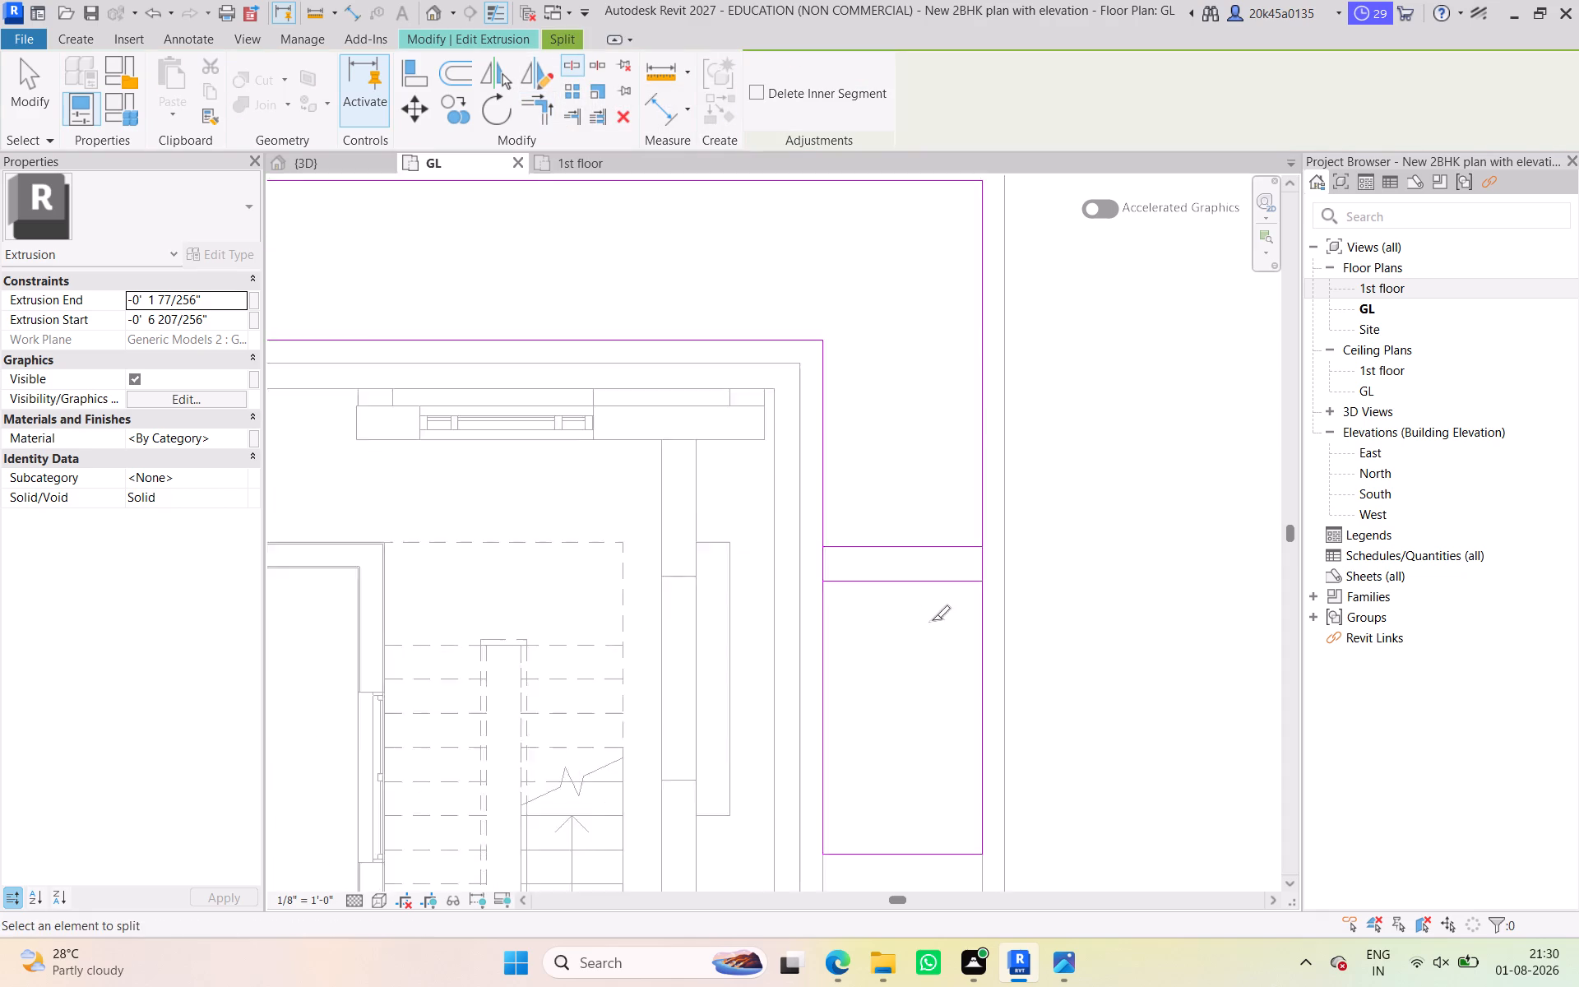
pyautogui.scroll(2, 932, 620)
pyautogui.moveTo(932, 620); pyautogui.dragTo(893, 527, button='middle')
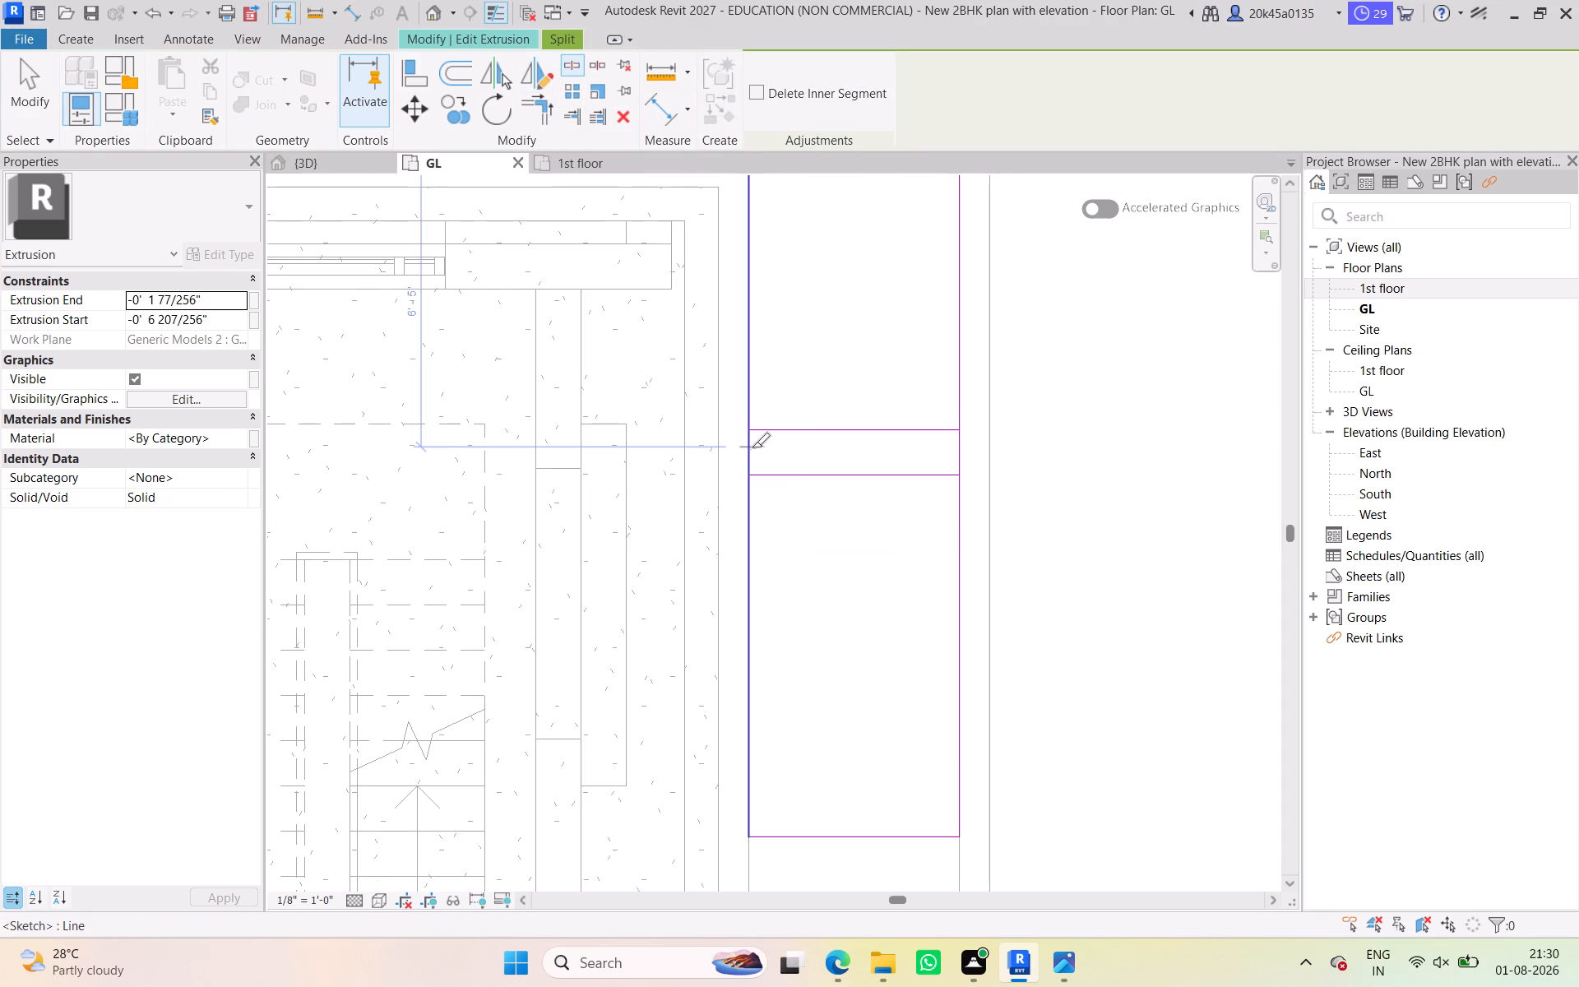
pyautogui.click(752, 449)
pyautogui.click(962, 452)
pyautogui.scroll(-3, 904, 451)
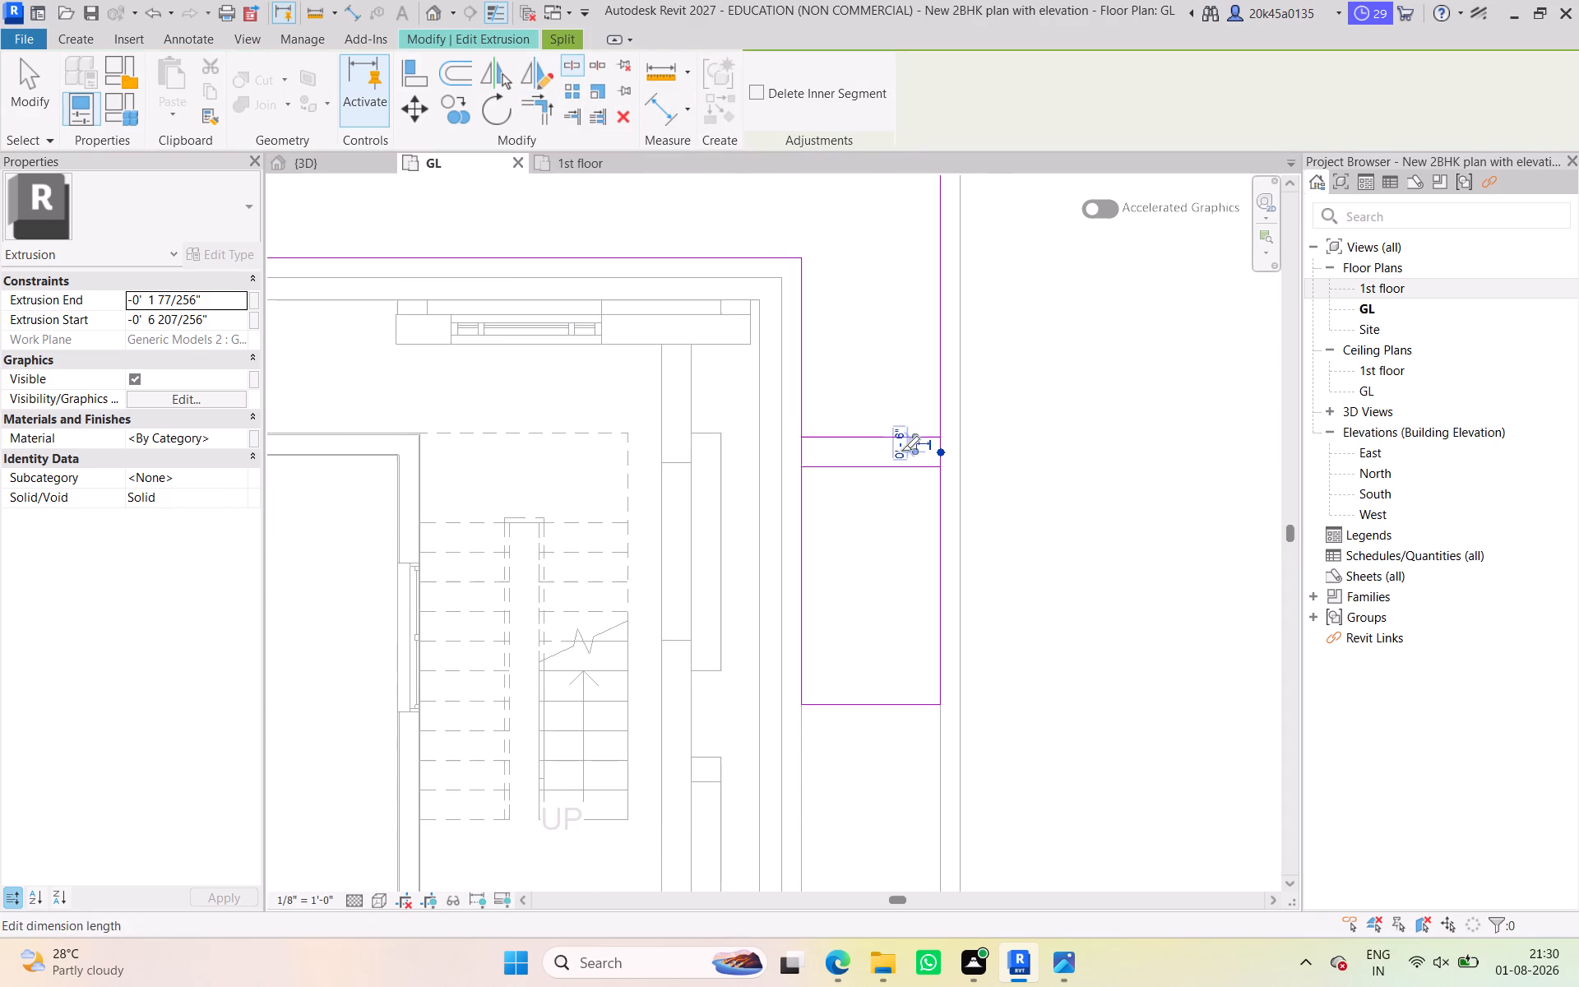
pyautogui.moveTo(901, 452); pyautogui.dragTo(901, 471, button='middle')
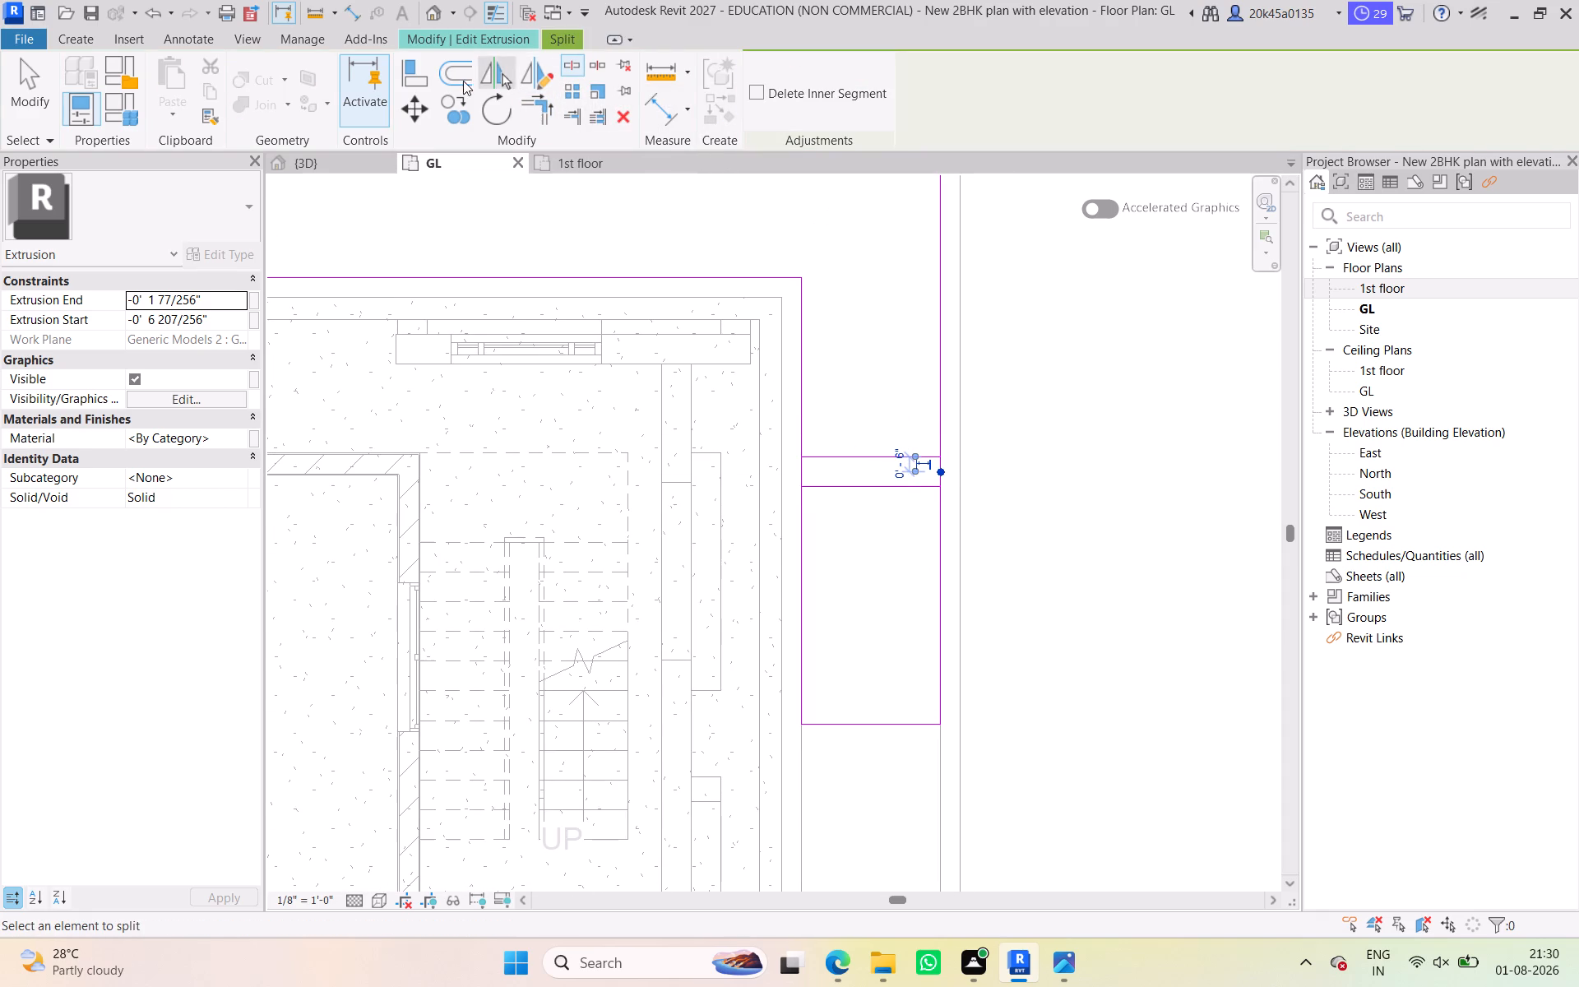
# Trim the split edges to the two cross lines nearest the corner, opening a 1'-0" gap, and finish the extrusion sketch.
pyautogui.click(23, 95)
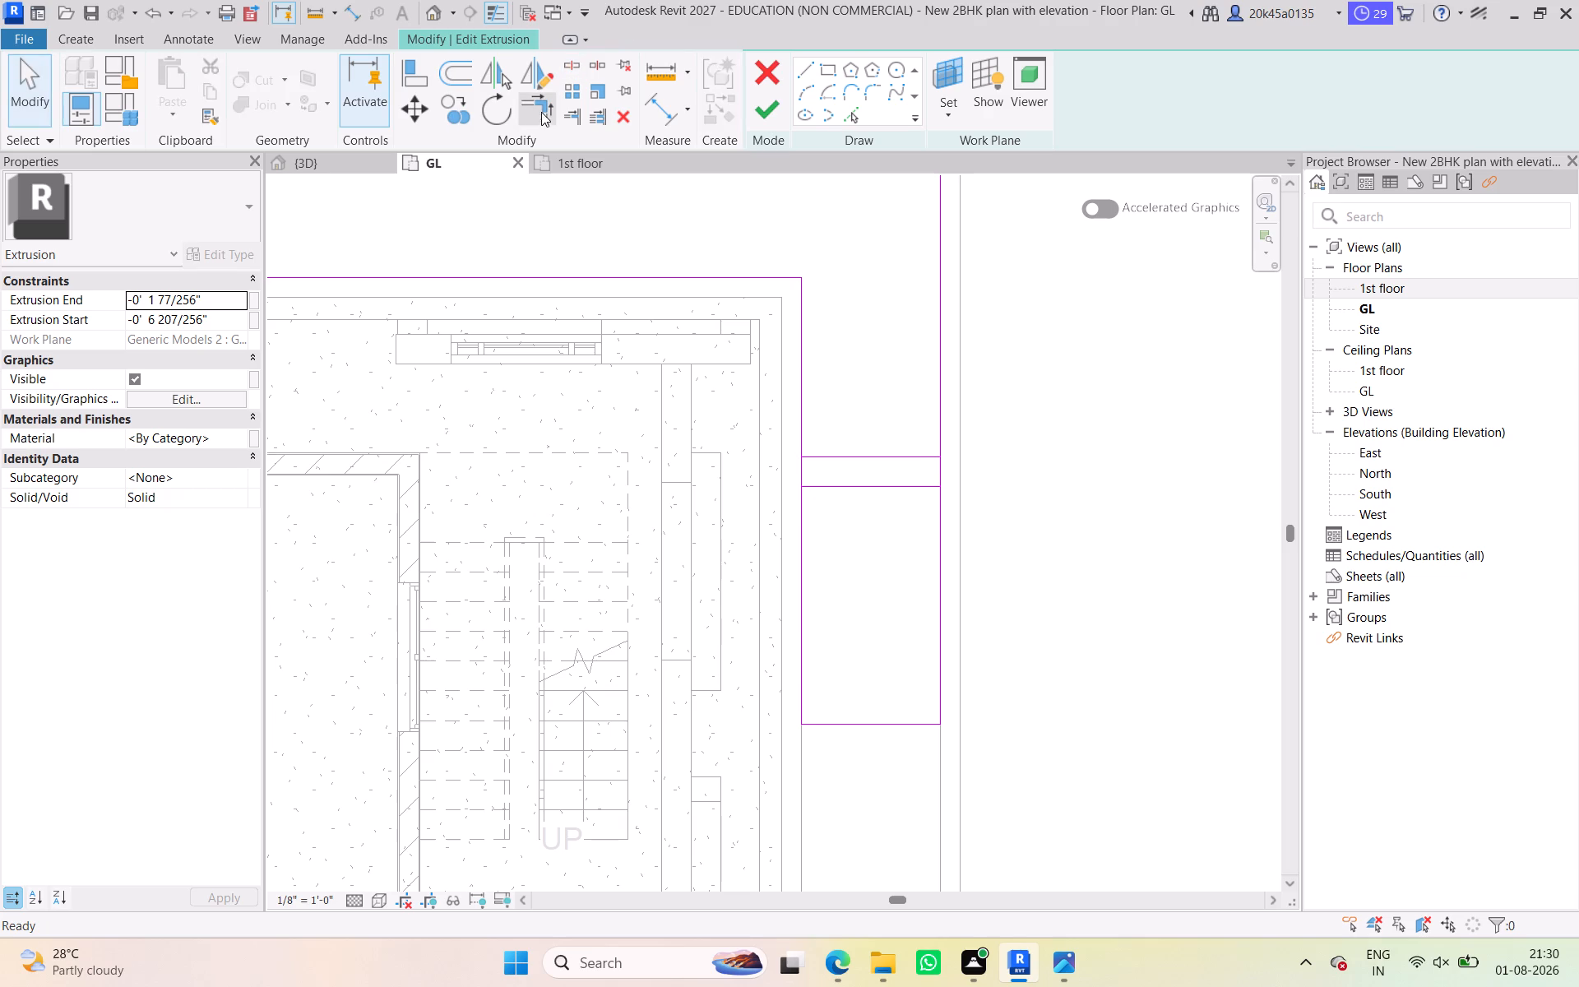
pyautogui.click(539, 109)
pyautogui.click(808, 541)
pyautogui.click(824, 487)
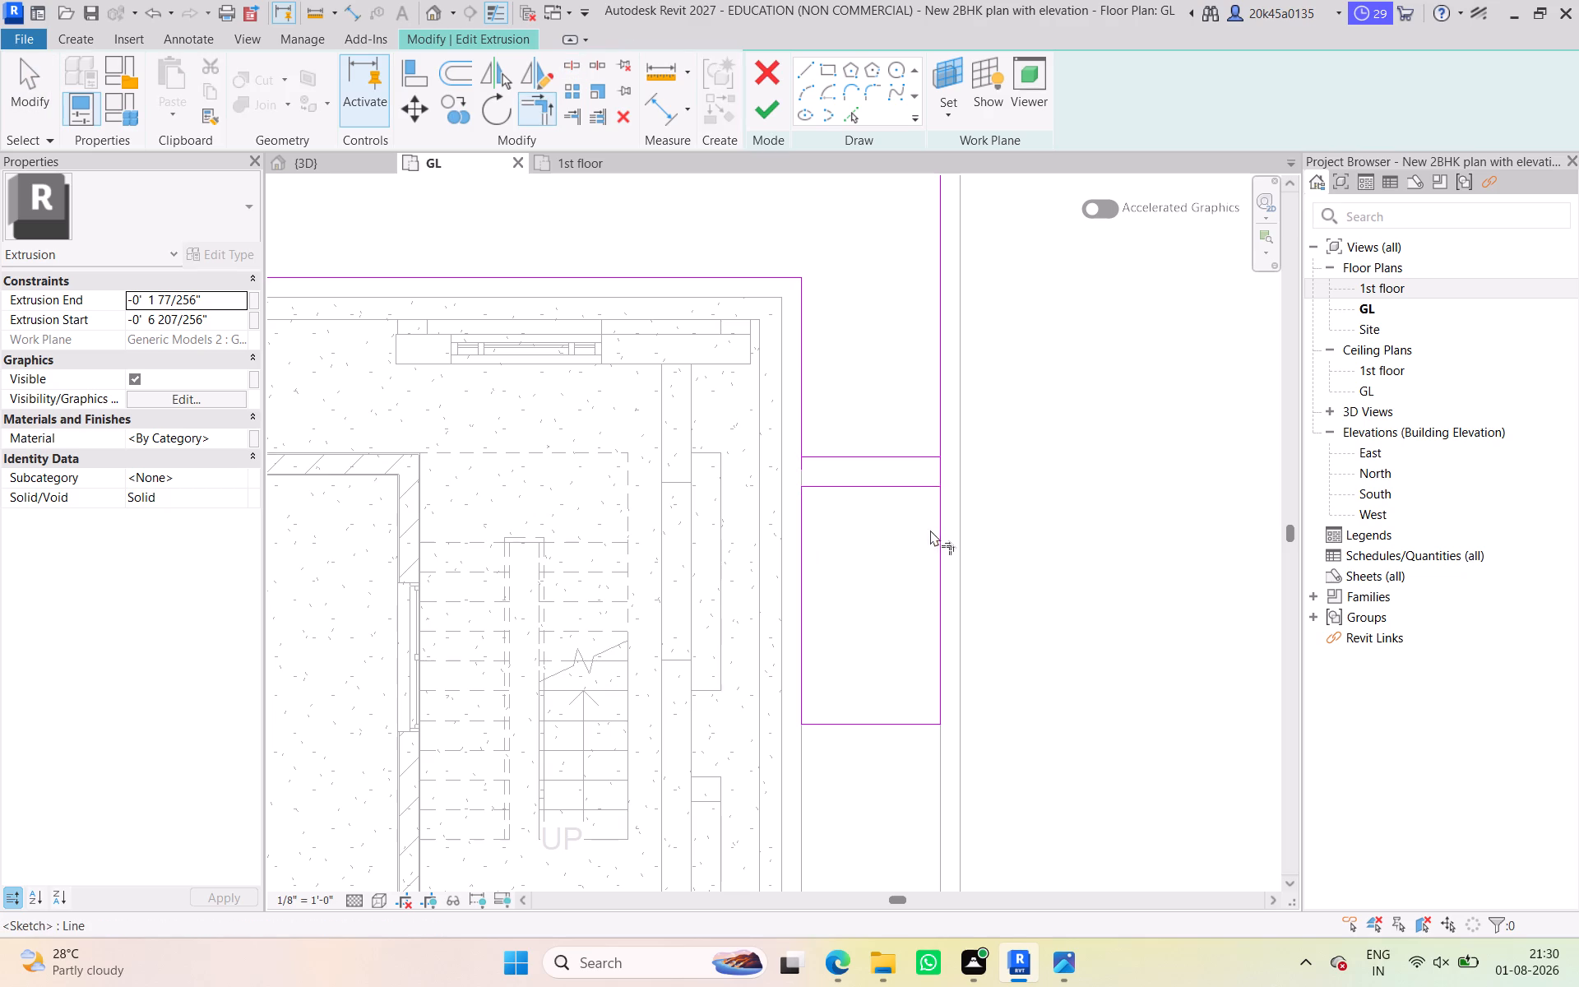
pyautogui.click(937, 532)
pyautogui.click(911, 483)
pyautogui.click(805, 405)
pyautogui.click(846, 460)
pyautogui.click(937, 421)
pyautogui.click(921, 456)
pyautogui.scroll(-2, 921, 456)
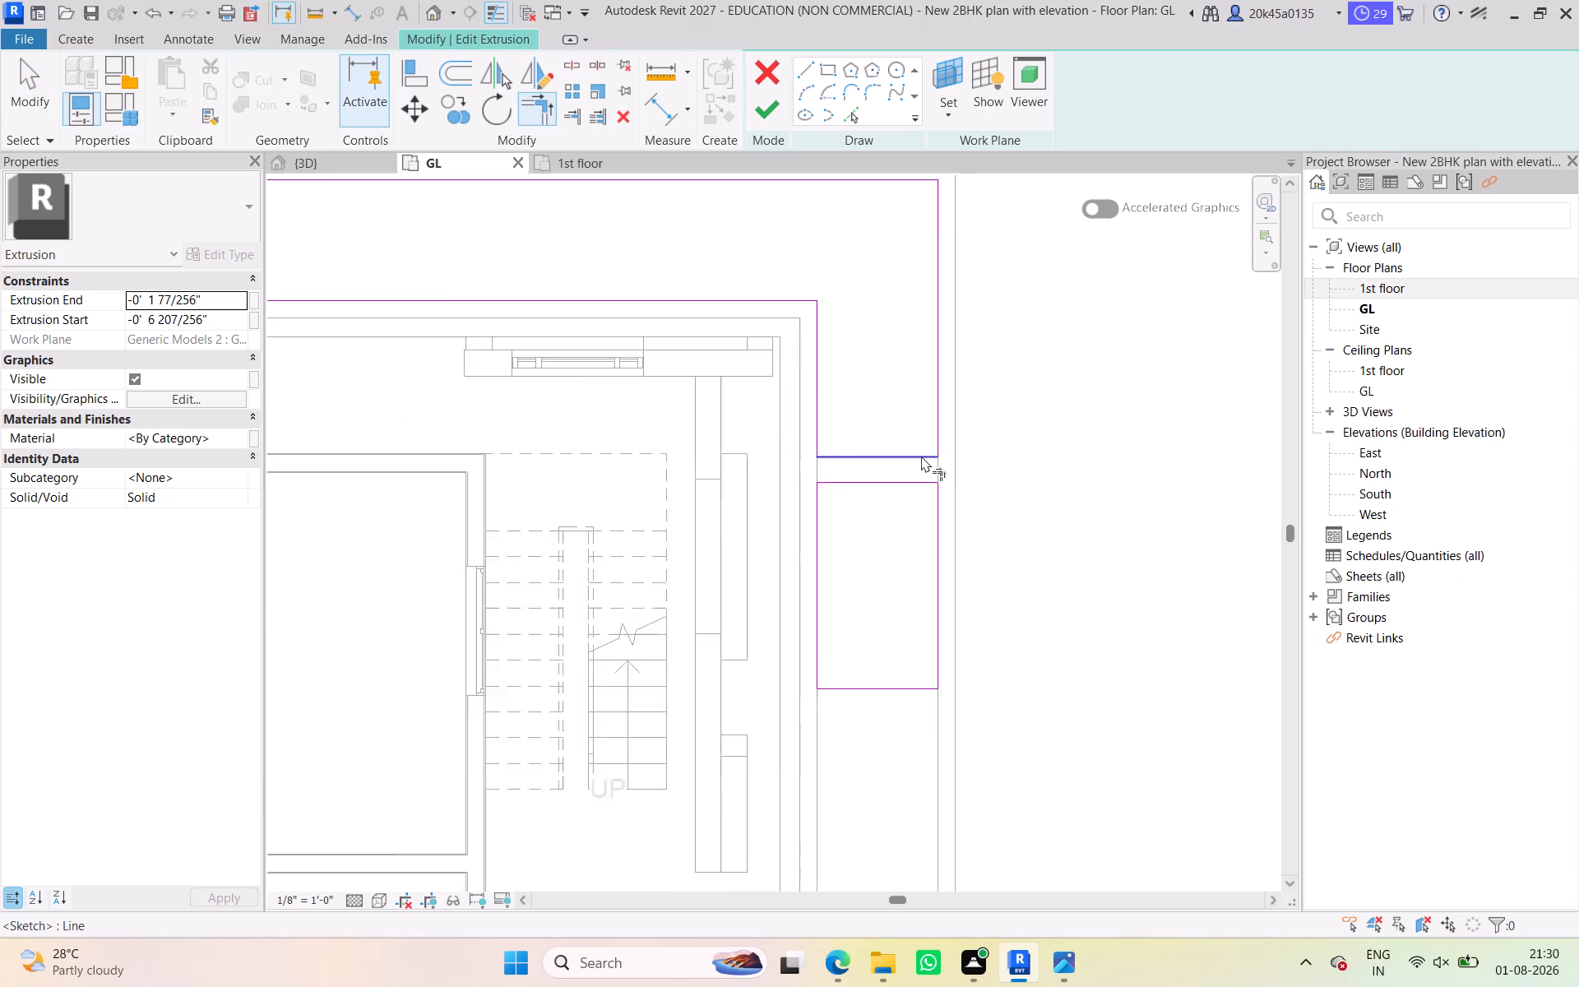
pyautogui.scroll(-1, 921, 456)
pyautogui.moveTo(922, 456); pyautogui.dragTo(925, 468, button='middle')
pyautogui.click(776, 122)
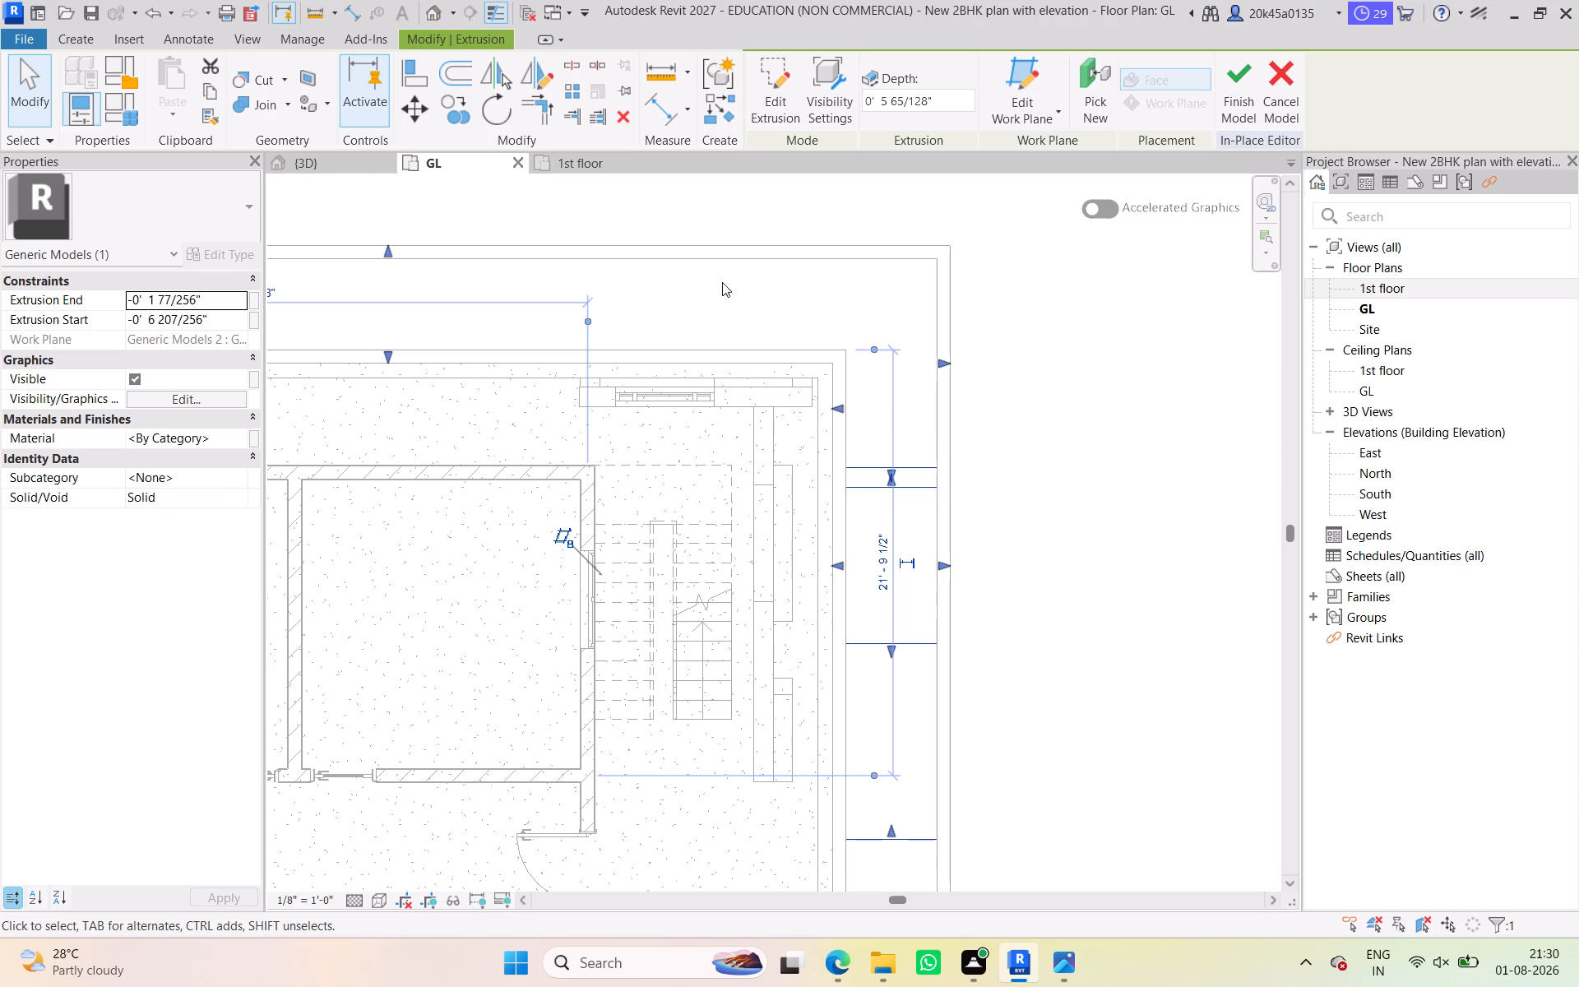
# Inspect the segmented strip in the 3D view, from the whole building down to the gap between the two segments nearest the gate.
pyautogui.click(366, 160)
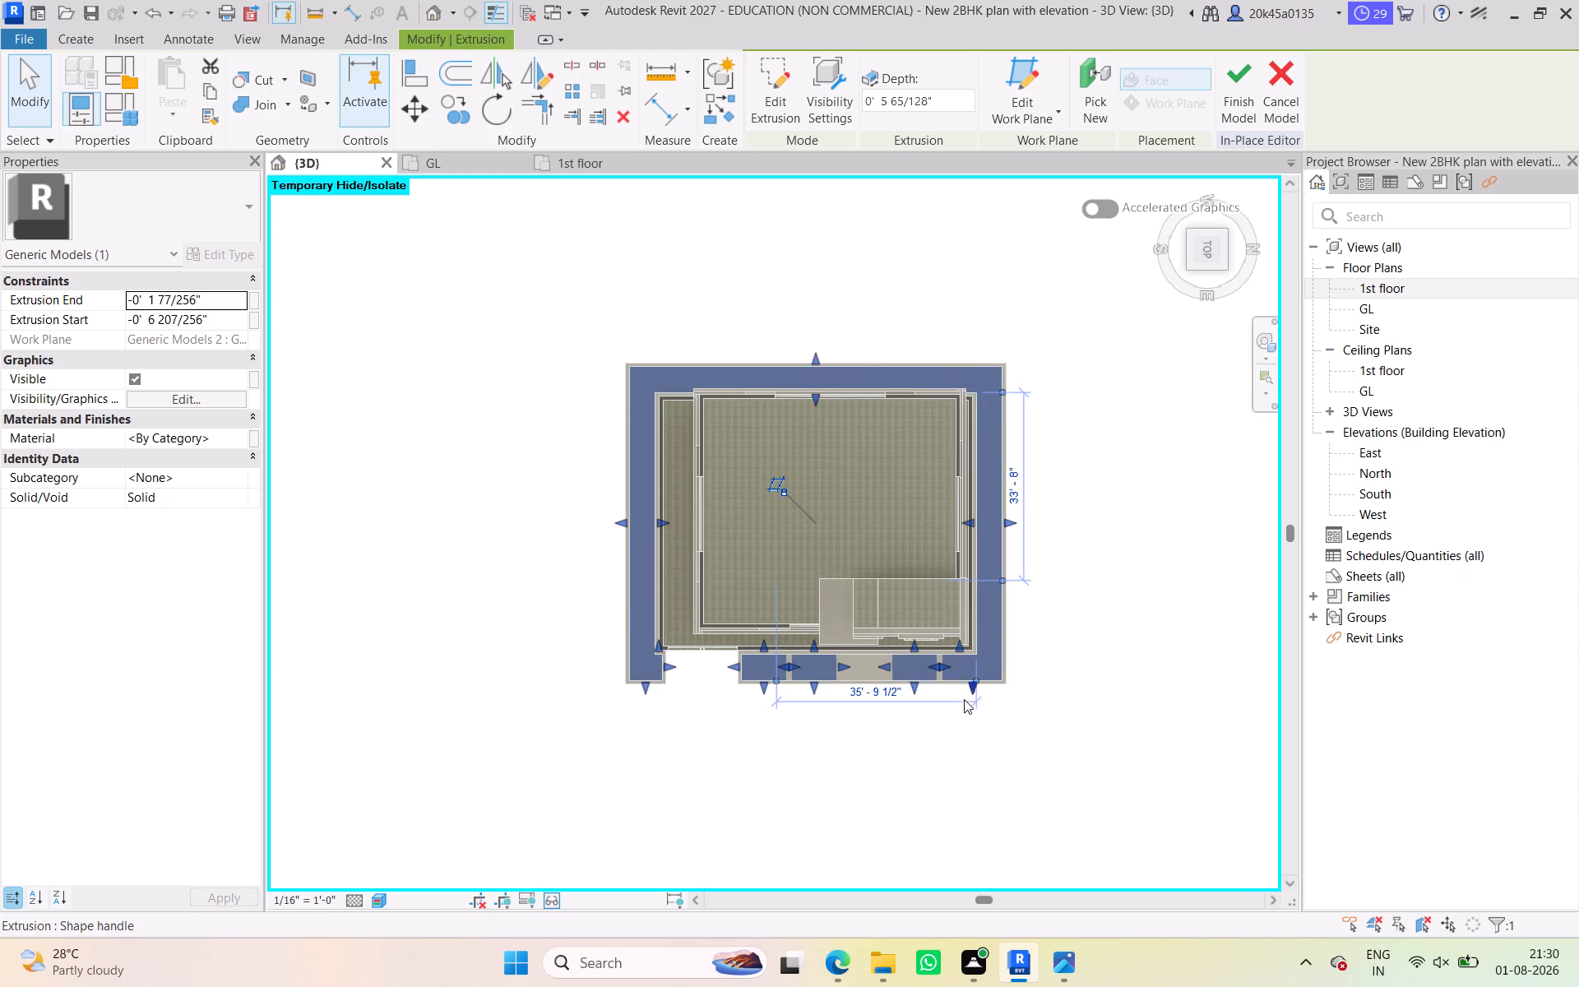
pyautogui.moveTo(921, 758); pyautogui.dragTo(1025, 460, button='middle')
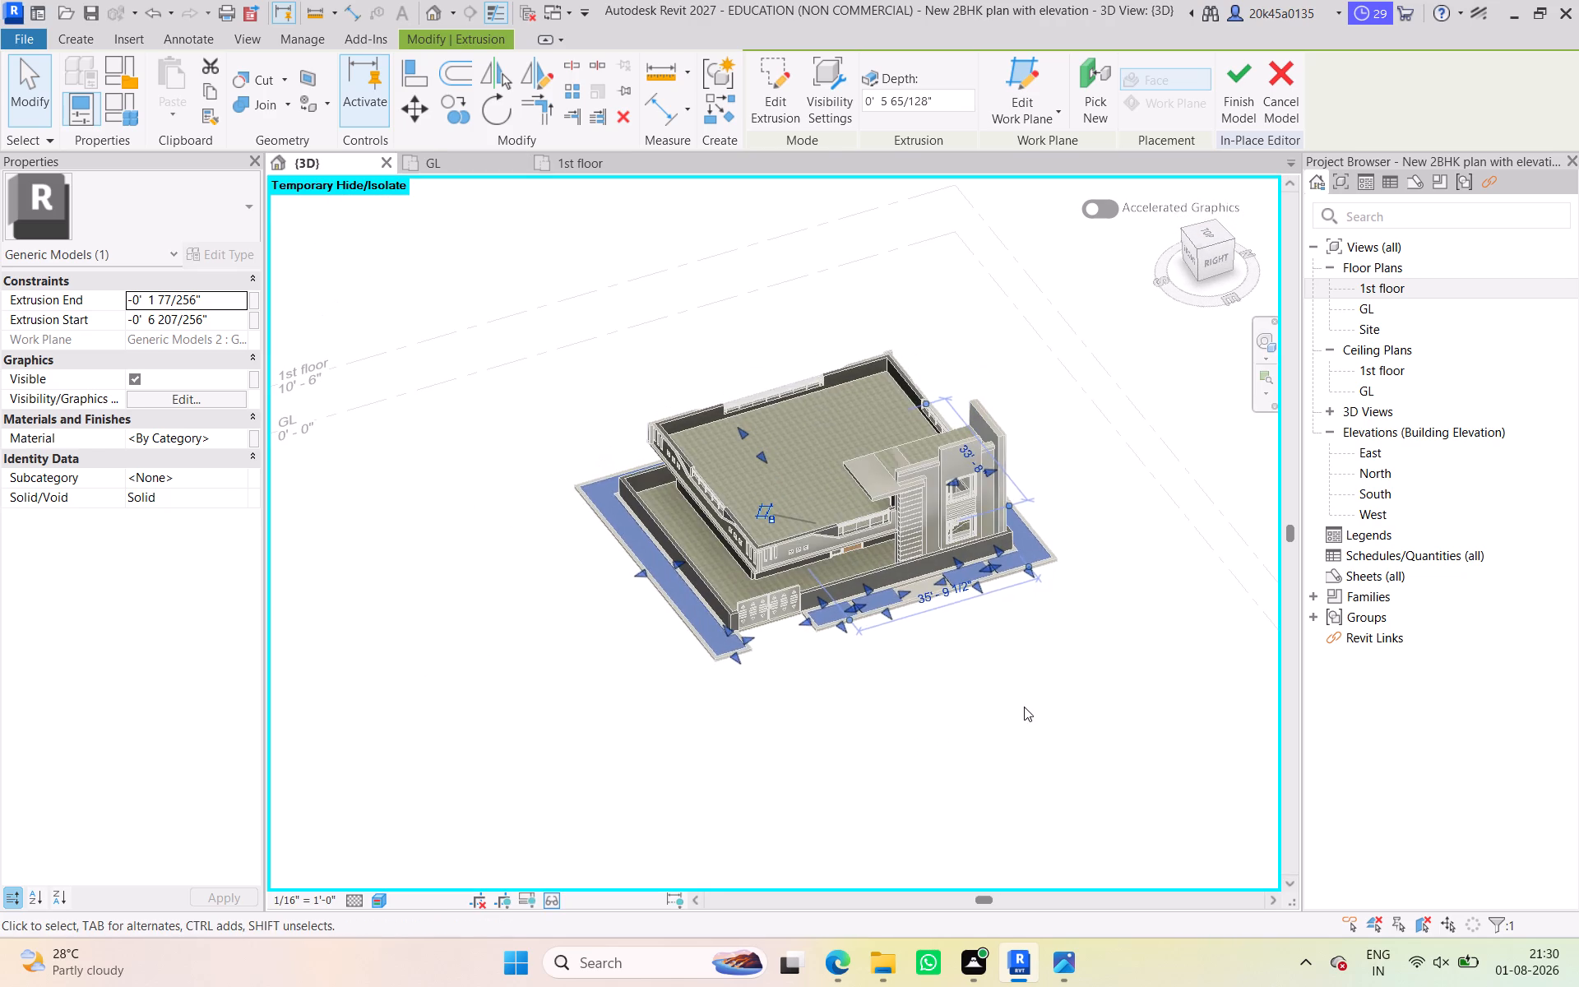
pyautogui.click(1024, 707)
pyautogui.moveTo(900, 675); pyautogui.dragTo(928, 615, button='middle')
pyautogui.moveTo(1007, 613); pyautogui.dragTo(992, 652, button='middle')
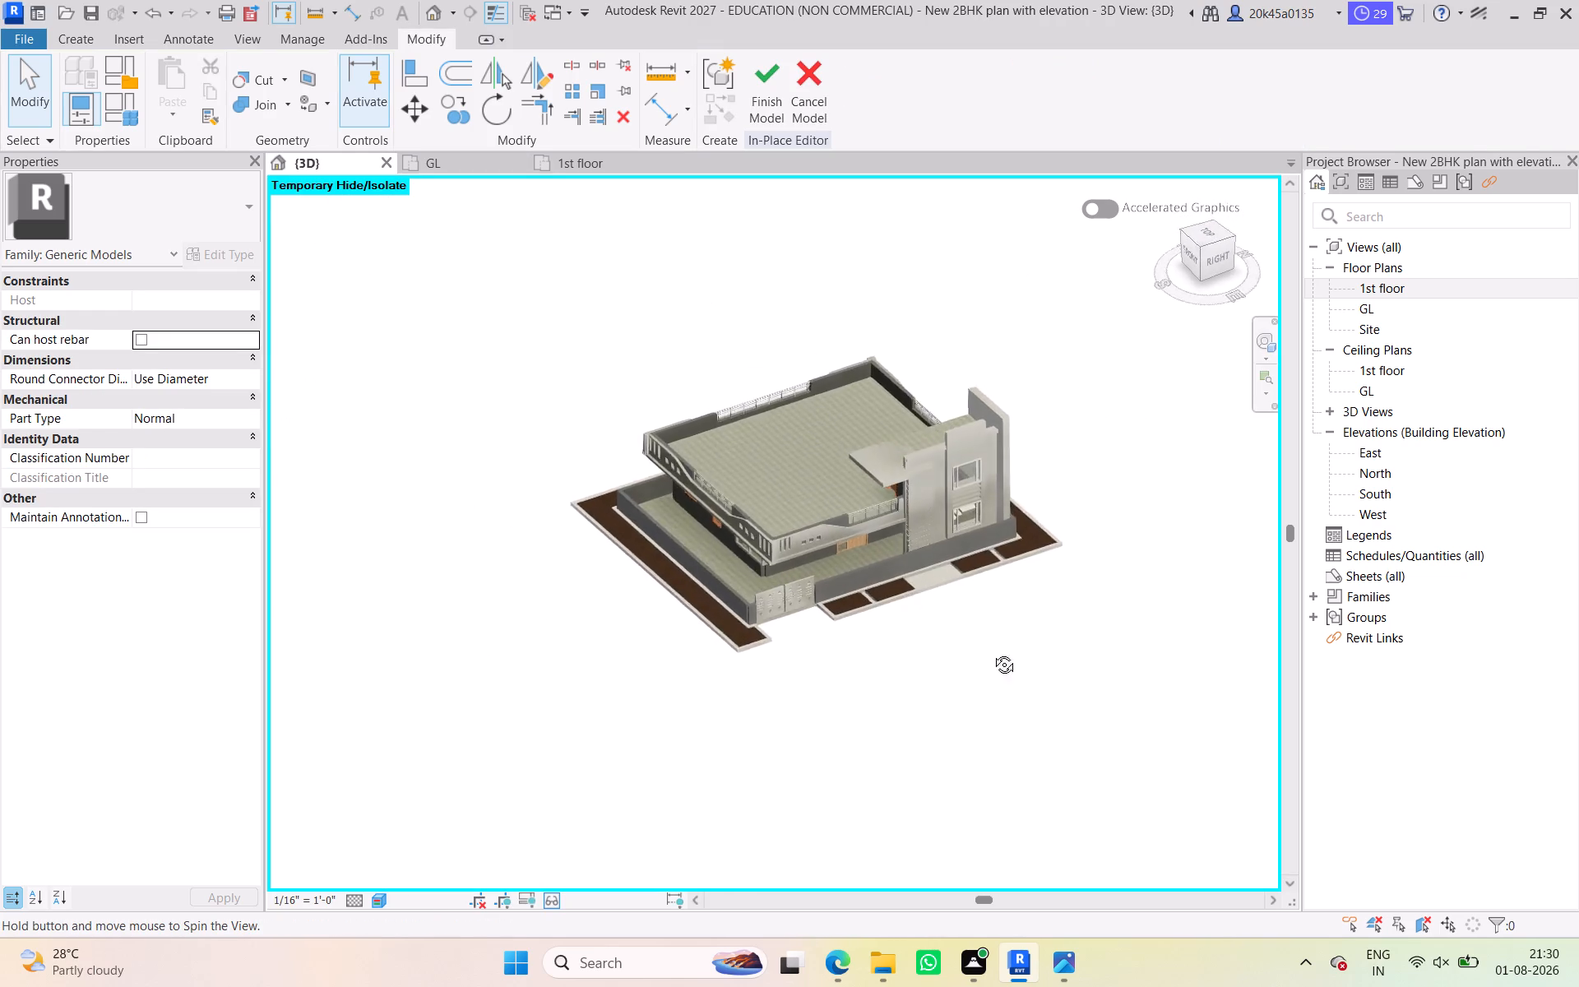
pyautogui.moveTo(992, 652); pyautogui.dragTo(702, 637, button='middle')
pyautogui.scroll(4, 705, 600)
pyautogui.moveTo(707, 600); pyautogui.dragTo(715, 637, button='middle')
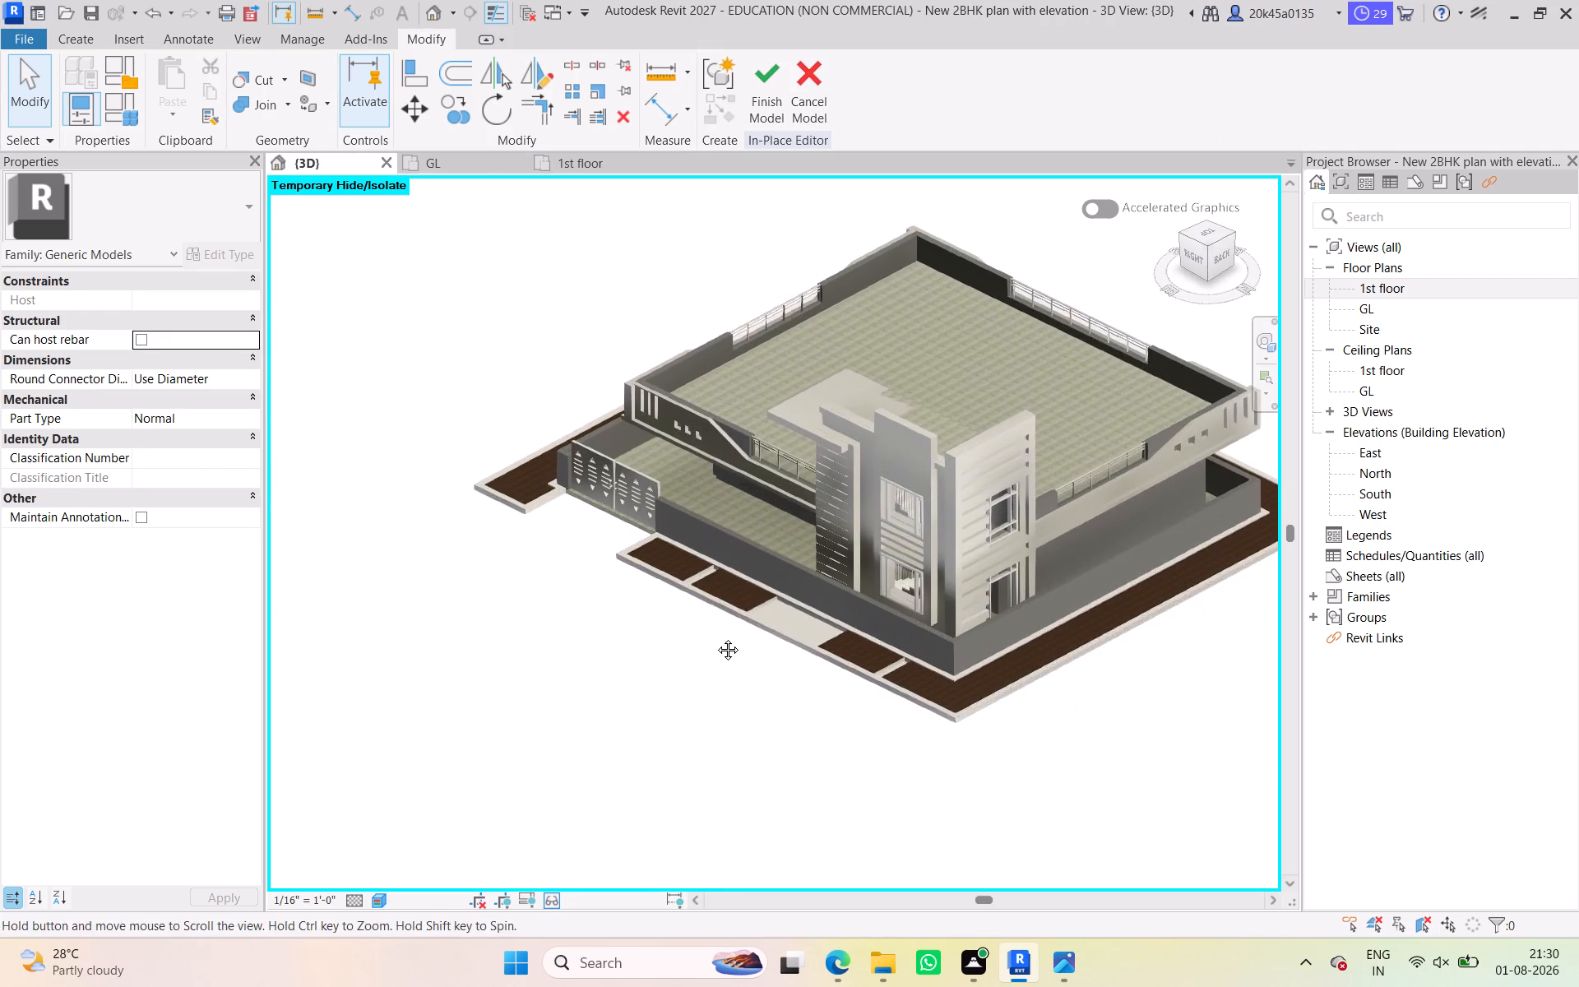
pyautogui.moveTo(715, 637); pyautogui.dragTo(715, 639, button='middle')
pyautogui.scroll(9, 748, 622)
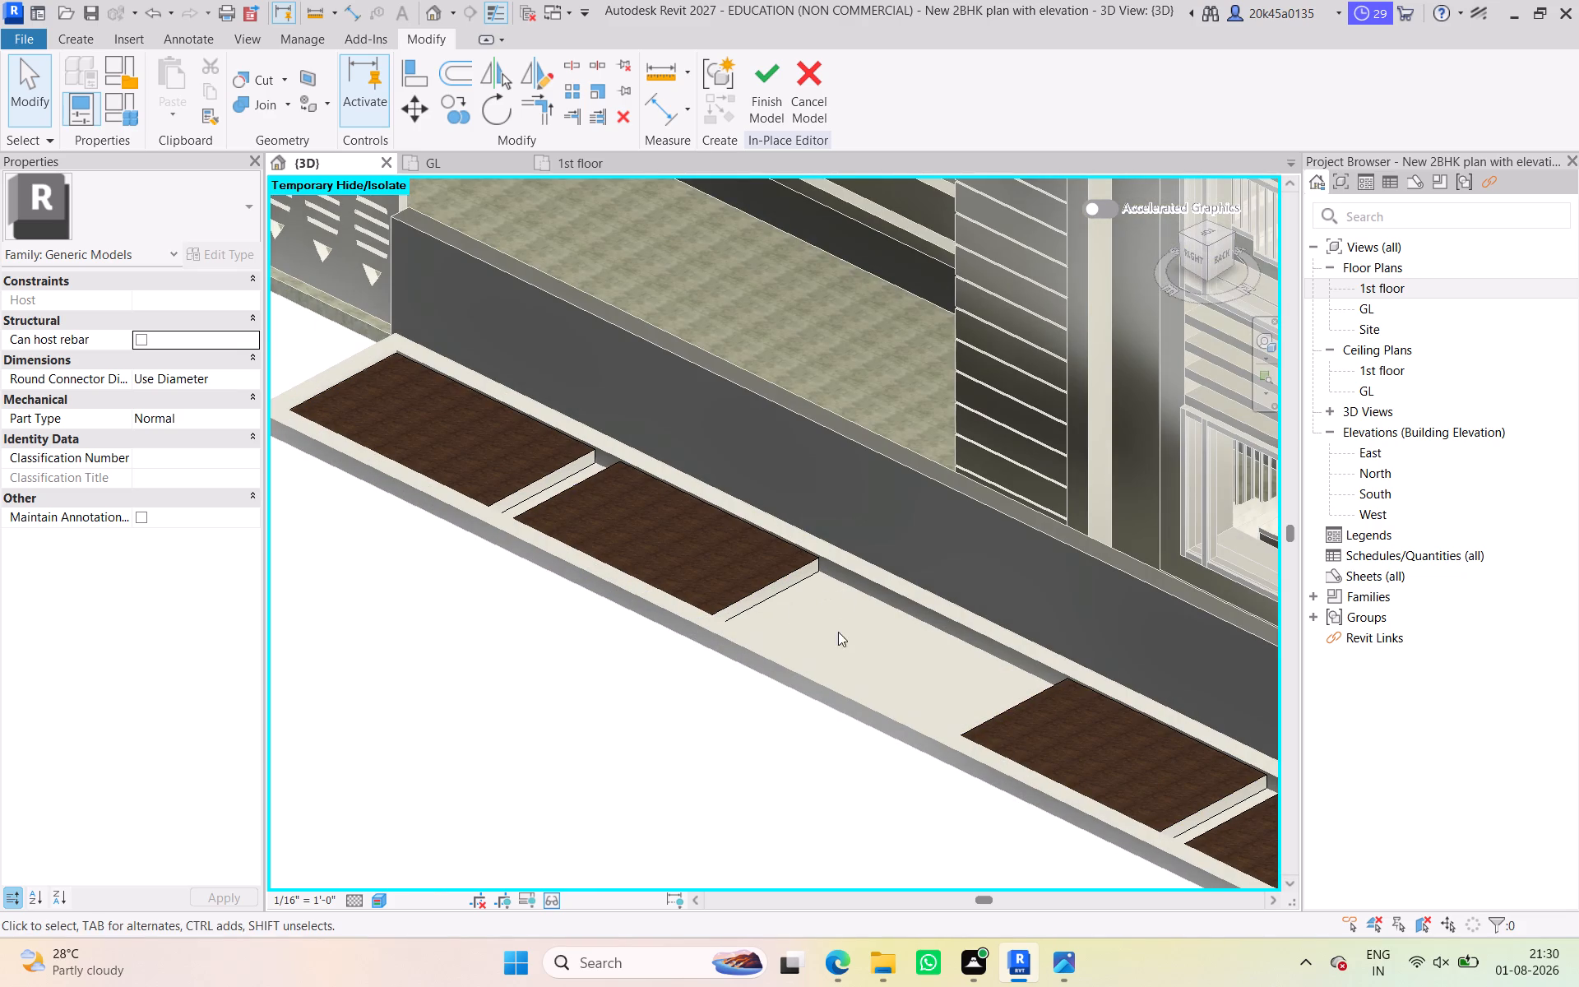
pyautogui.scroll(-1, 868, 637)
pyautogui.moveTo(868, 637); pyautogui.dragTo(840, 732, button='middle')
pyautogui.keyDown('shift'); pyautogui.scroll(-1, 852, 684); pyautogui.keyUp('shift')
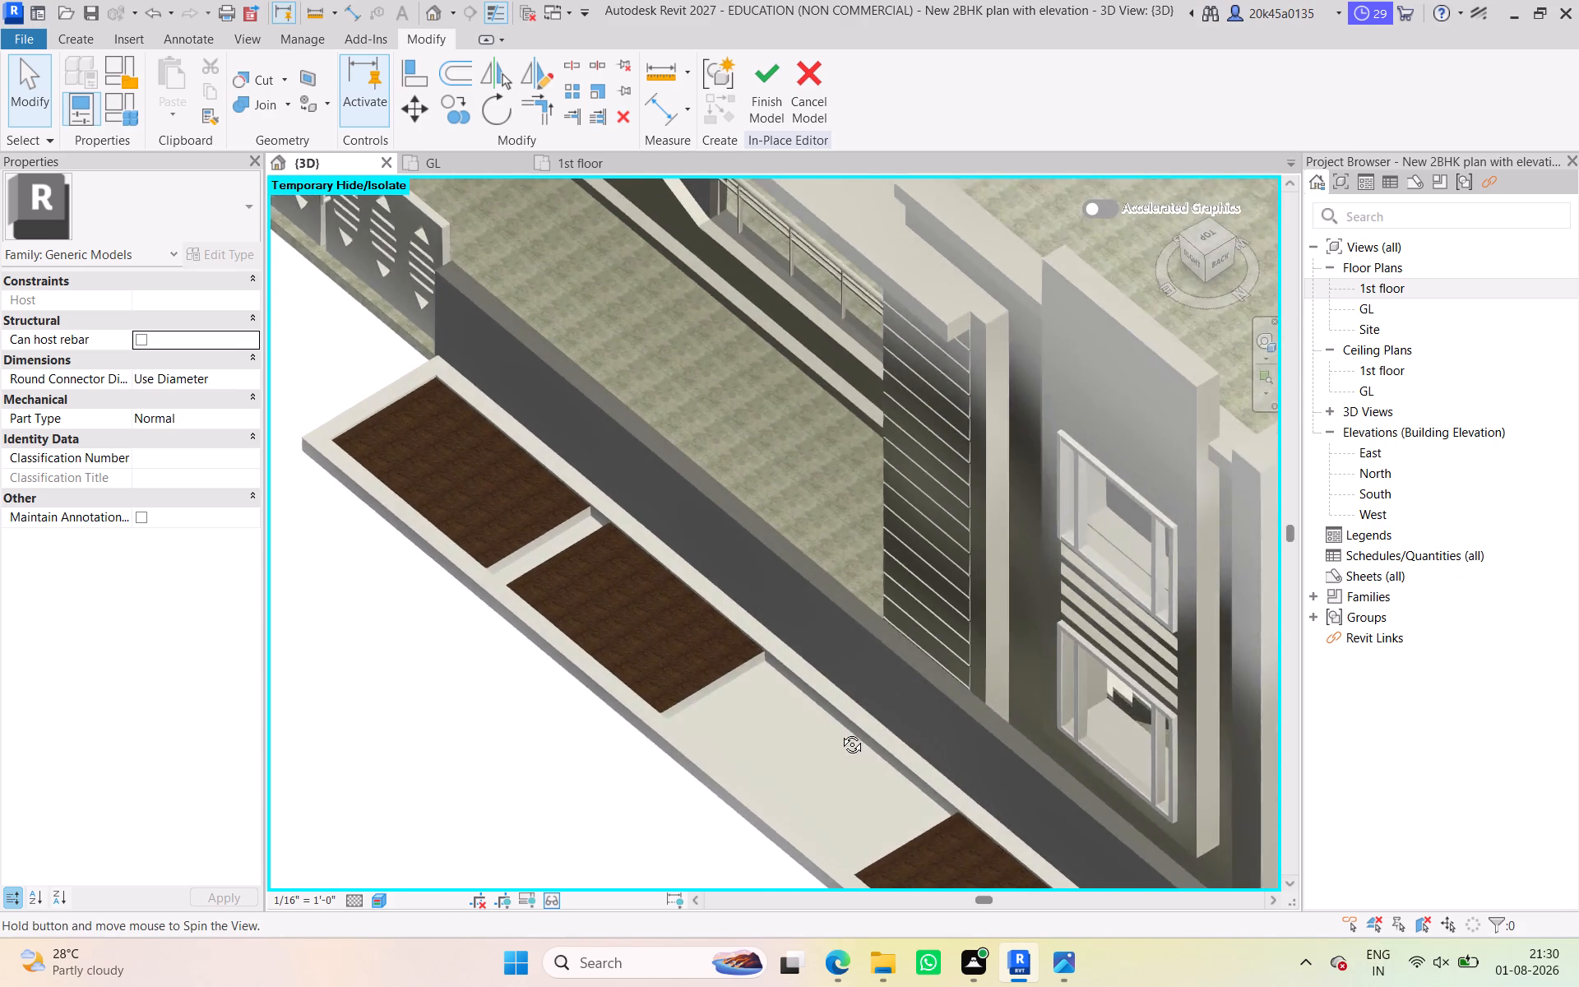
pyautogui.moveTo(840, 732); pyautogui.dragTo(833, 751, button='middle')
pyautogui.scroll(-1, 819, 747)
pyautogui.moveTo(819, 747); pyautogui.dragTo(969, 539, button='middle')
pyautogui.keyDown('shift'); pyautogui.scroll(-1, 969, 543); pyautogui.keyUp('shift')
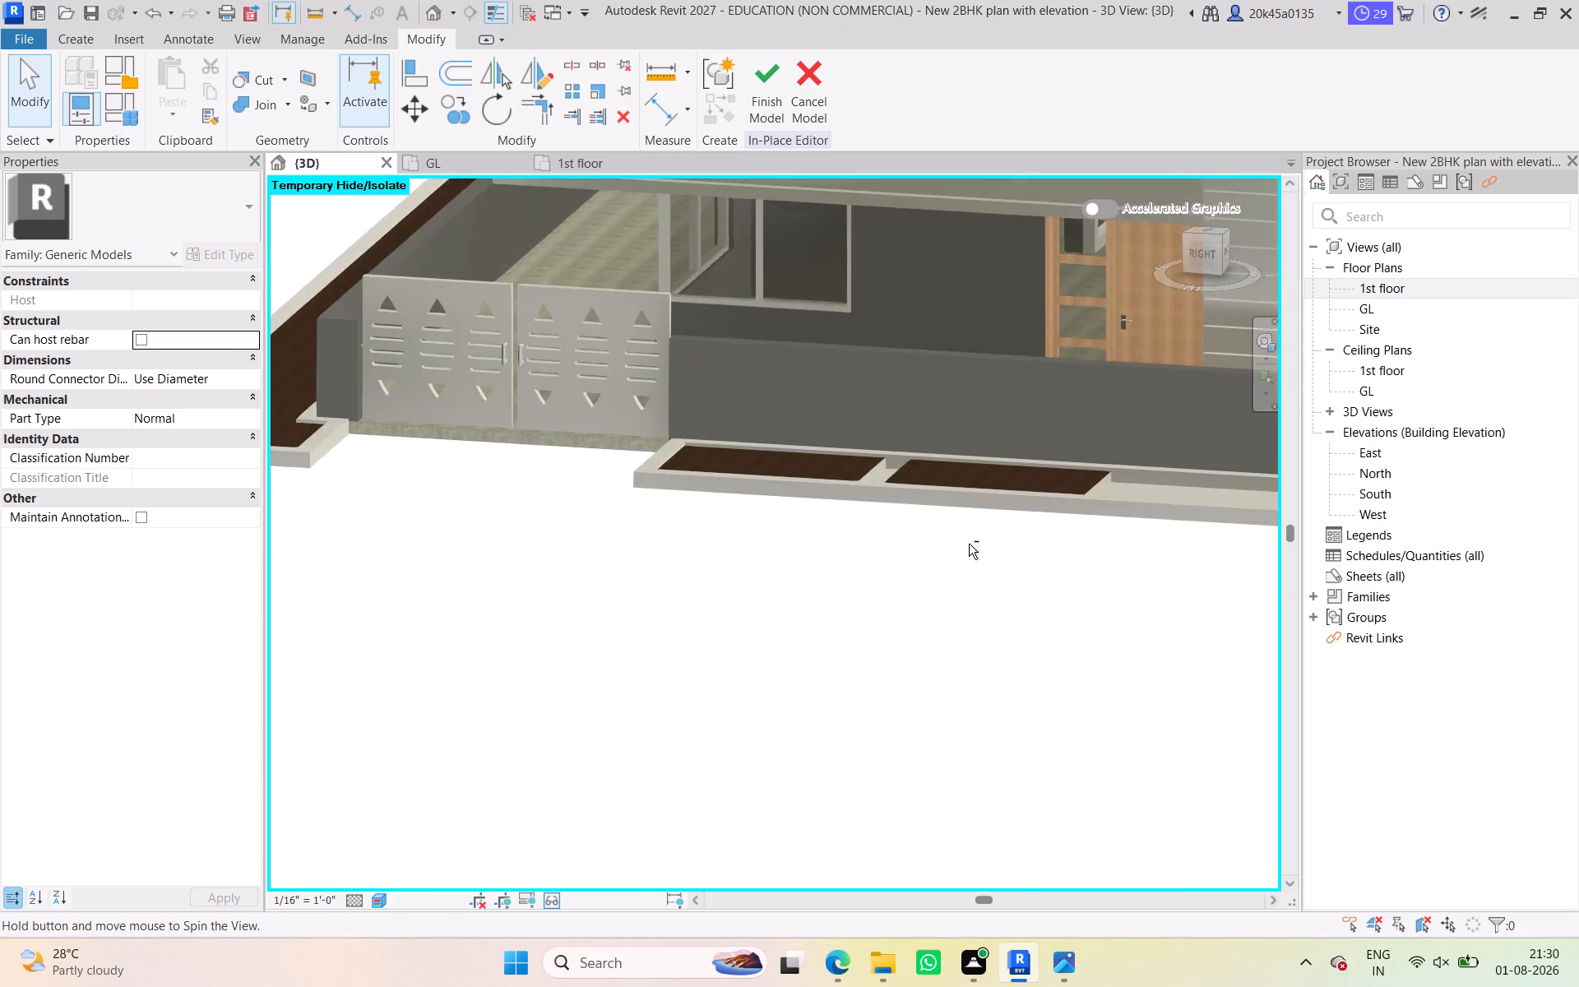
pyautogui.keyDown('shift'); pyautogui.scroll(-1, 969, 544); pyautogui.keyUp('shift')
pyautogui.moveTo(950, 571); pyautogui.dragTo(451, 623, button='middle')
pyautogui.keyDown('shift'); pyautogui.moveTo(639, 699); pyautogui.dragTo(727, 748, button='middle'); pyautogui.keyUp('shift')
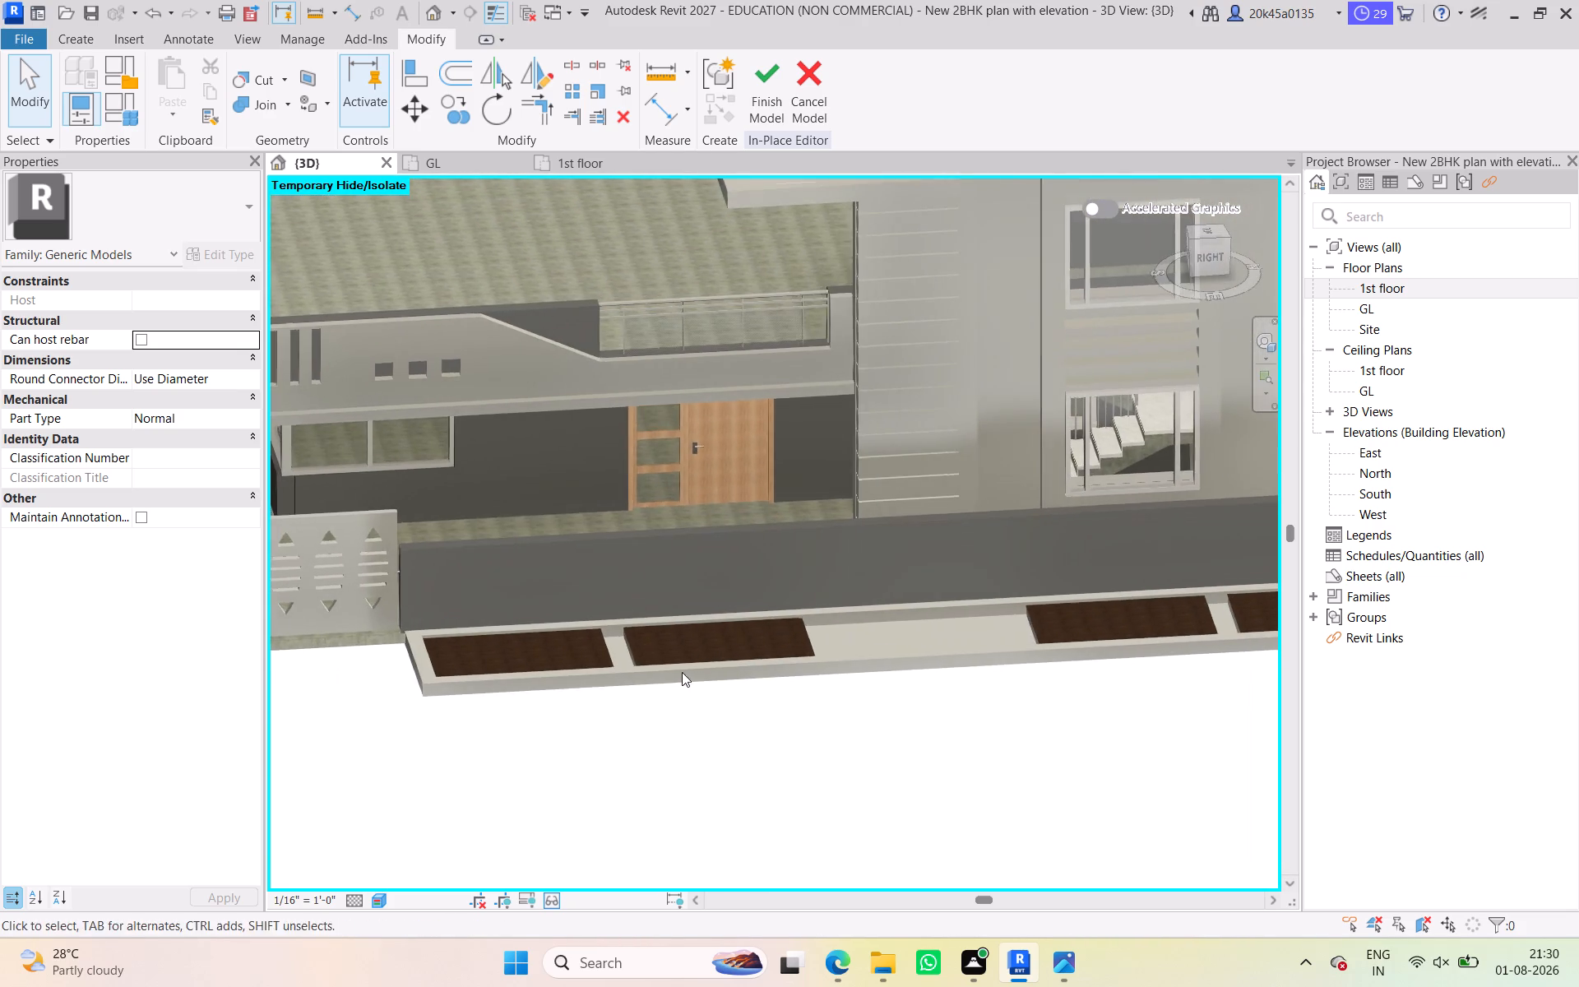
pyautogui.scroll(5, 680, 670)
pyautogui.scroll(6, 573, 635)
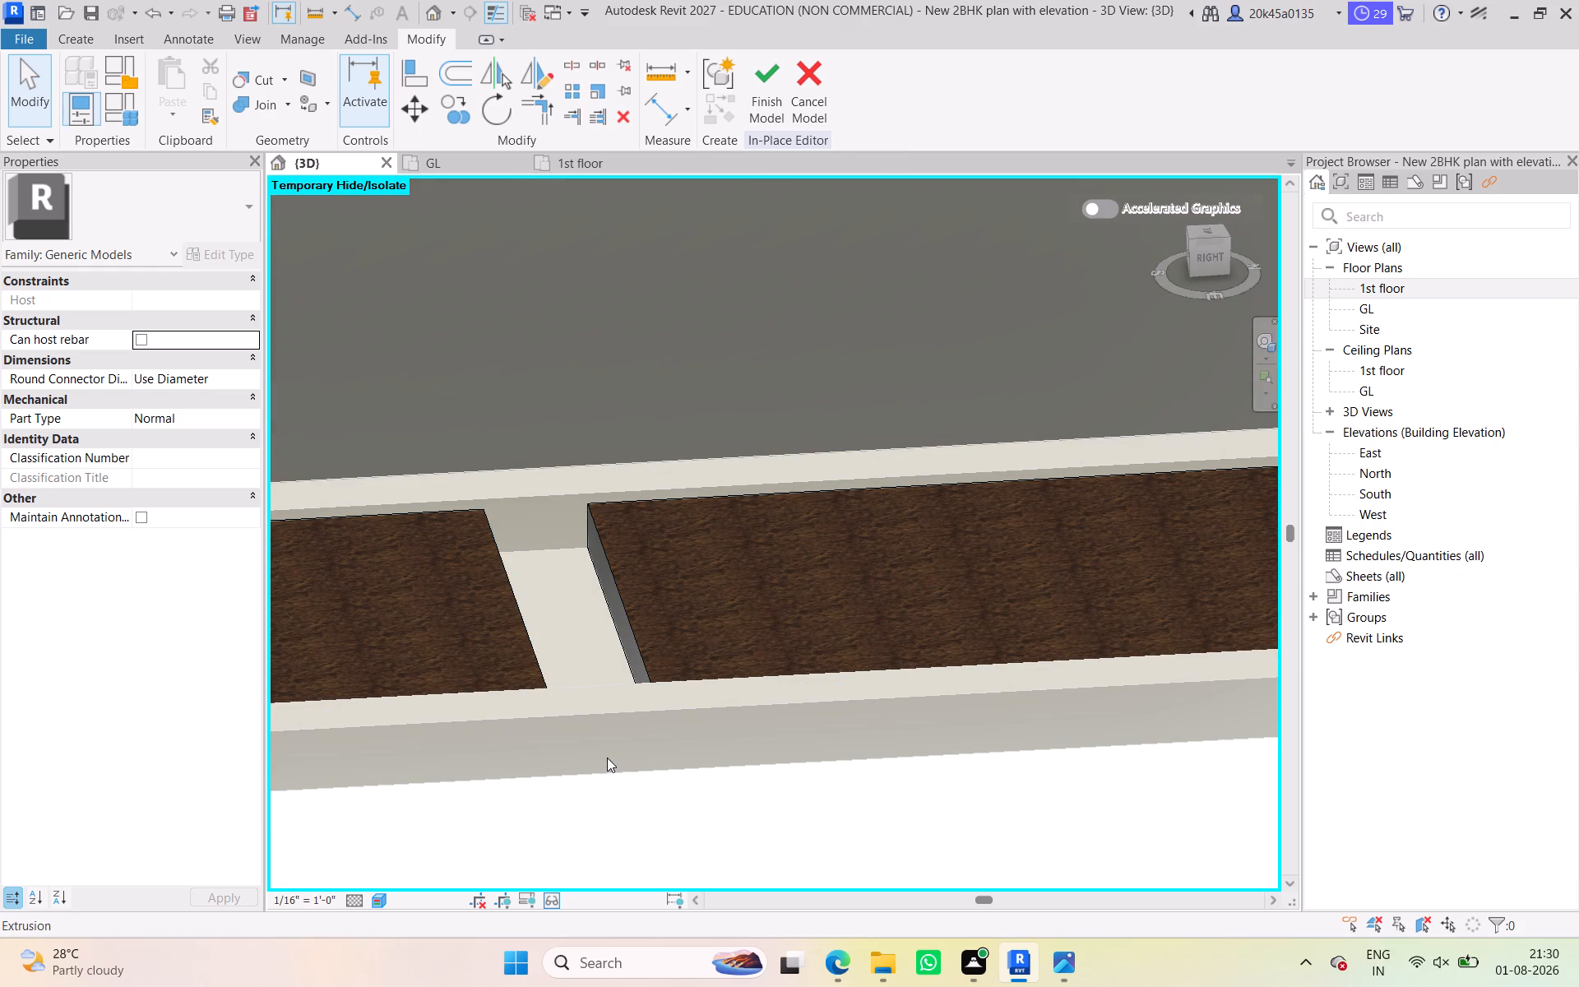
pyautogui.scroll(-1, 607, 757)
pyautogui.scroll(-3, 702, 730)
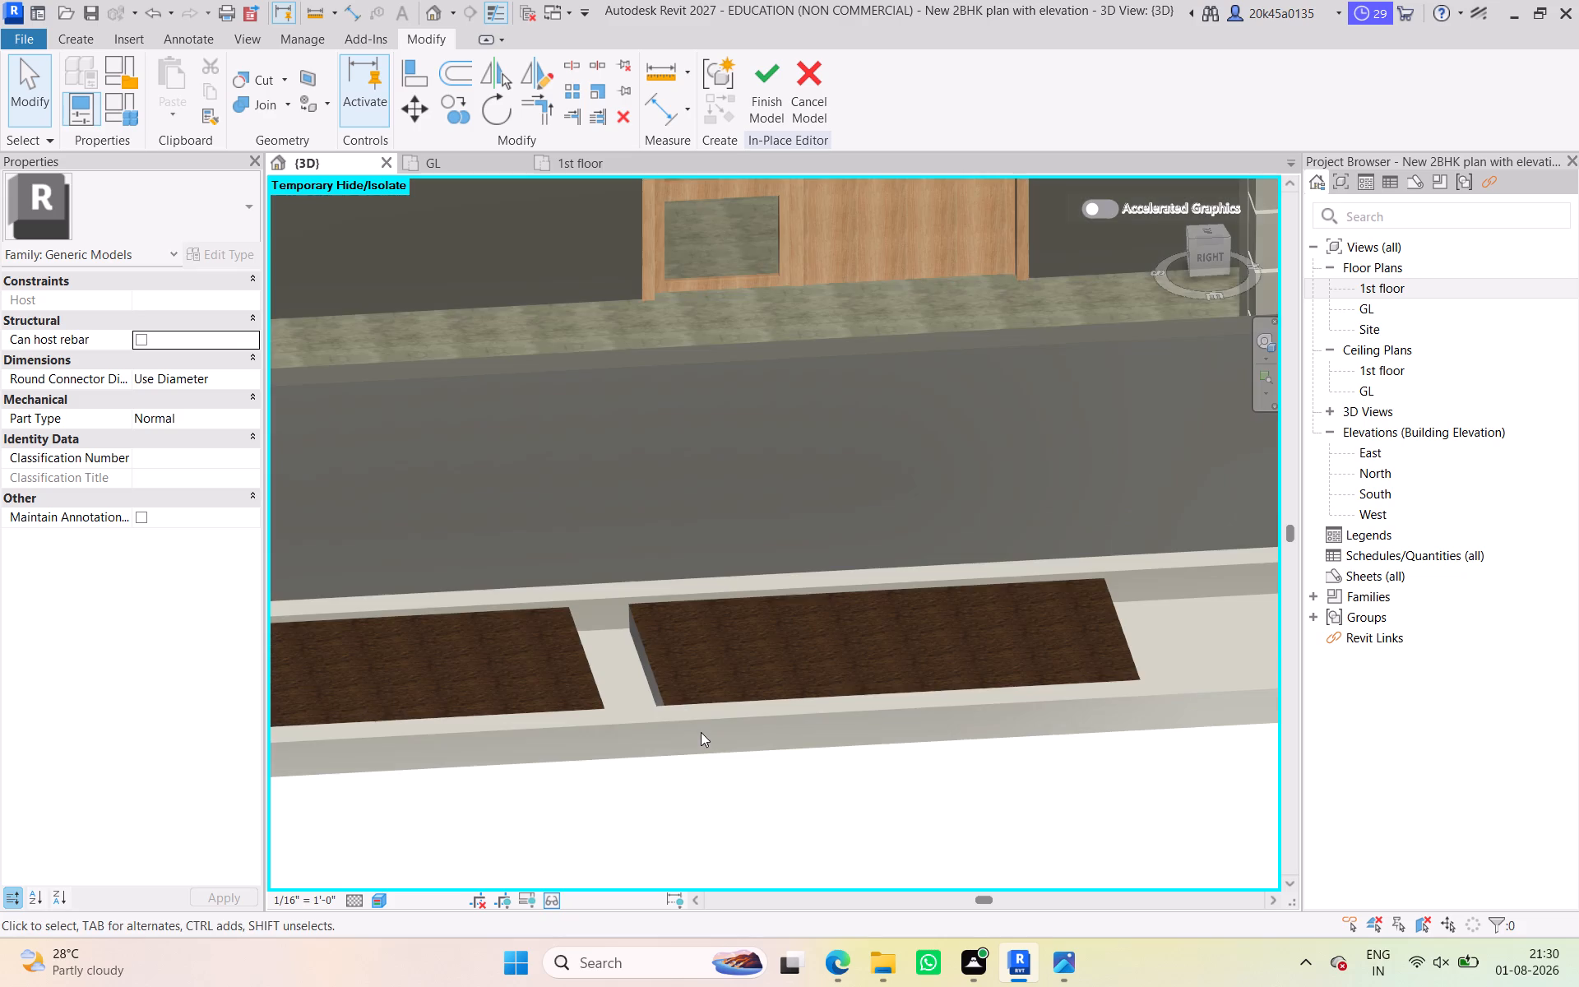
# Examine the gap between the strip segments near the corner below the staircase window in 3D, including a check of the selected extrusion.
pyautogui.scroll(-1, 818, 740)
pyautogui.keyDown('shift'); pyautogui.moveTo(818, 748); pyautogui.dragTo(656, 775, button='middle'); pyautogui.keyUp('shift')
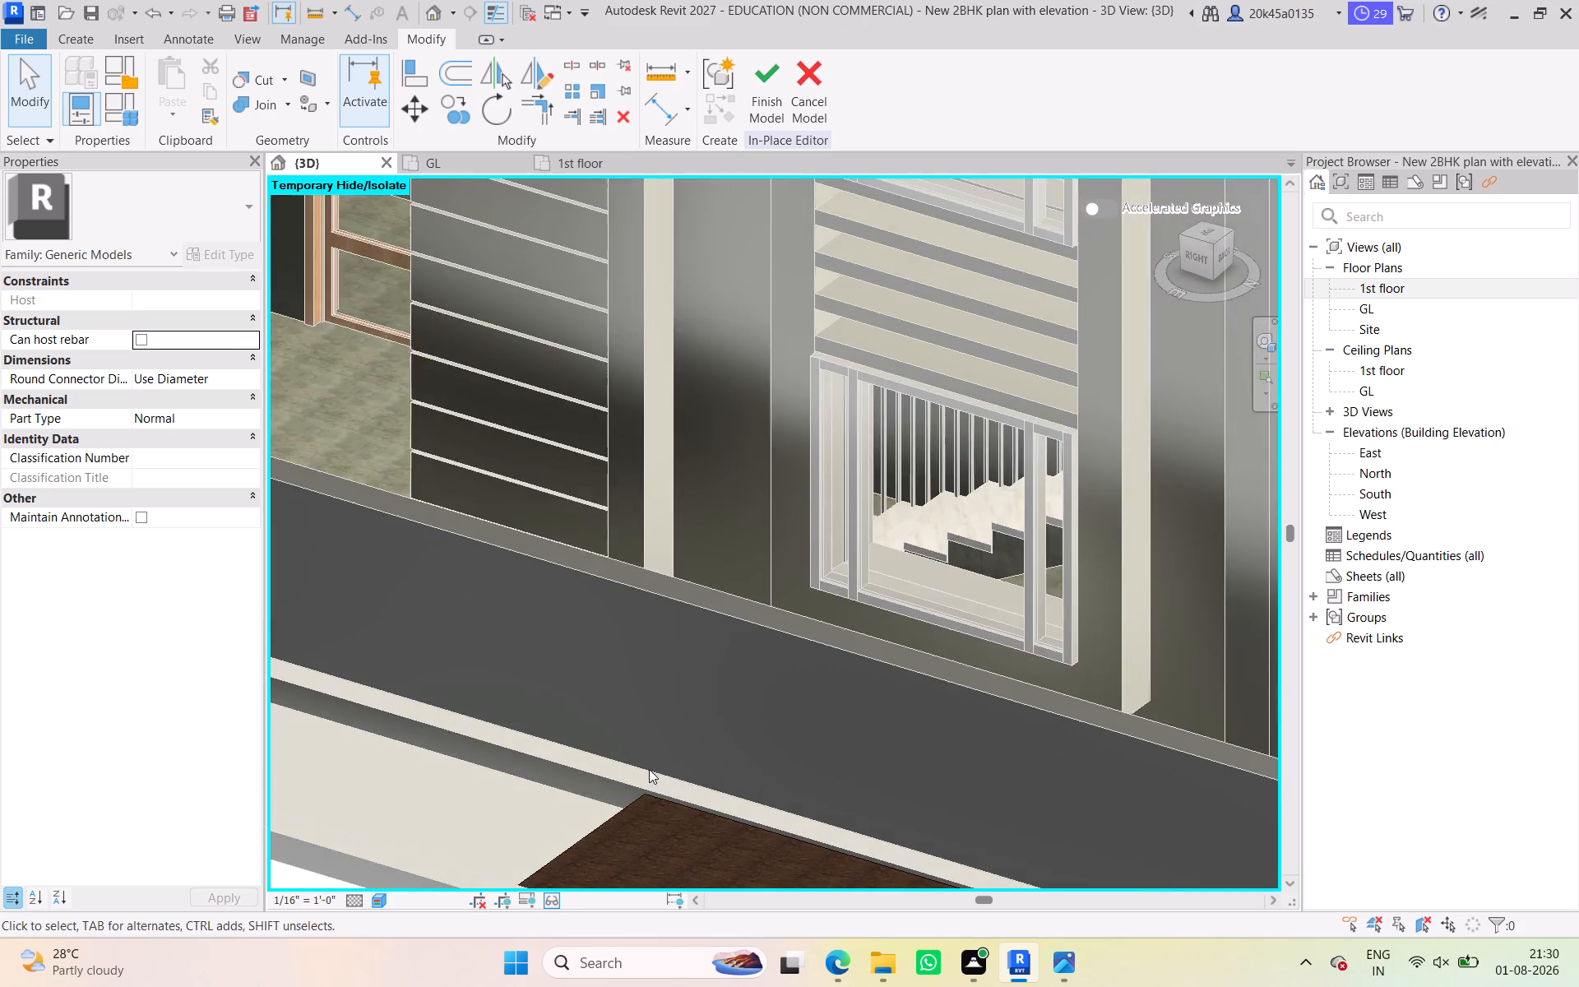
pyautogui.scroll(-2, 645, 762)
pyautogui.moveTo(644, 757); pyautogui.dragTo(763, 549, button='middle')
pyautogui.scroll(4, 1005, 702)
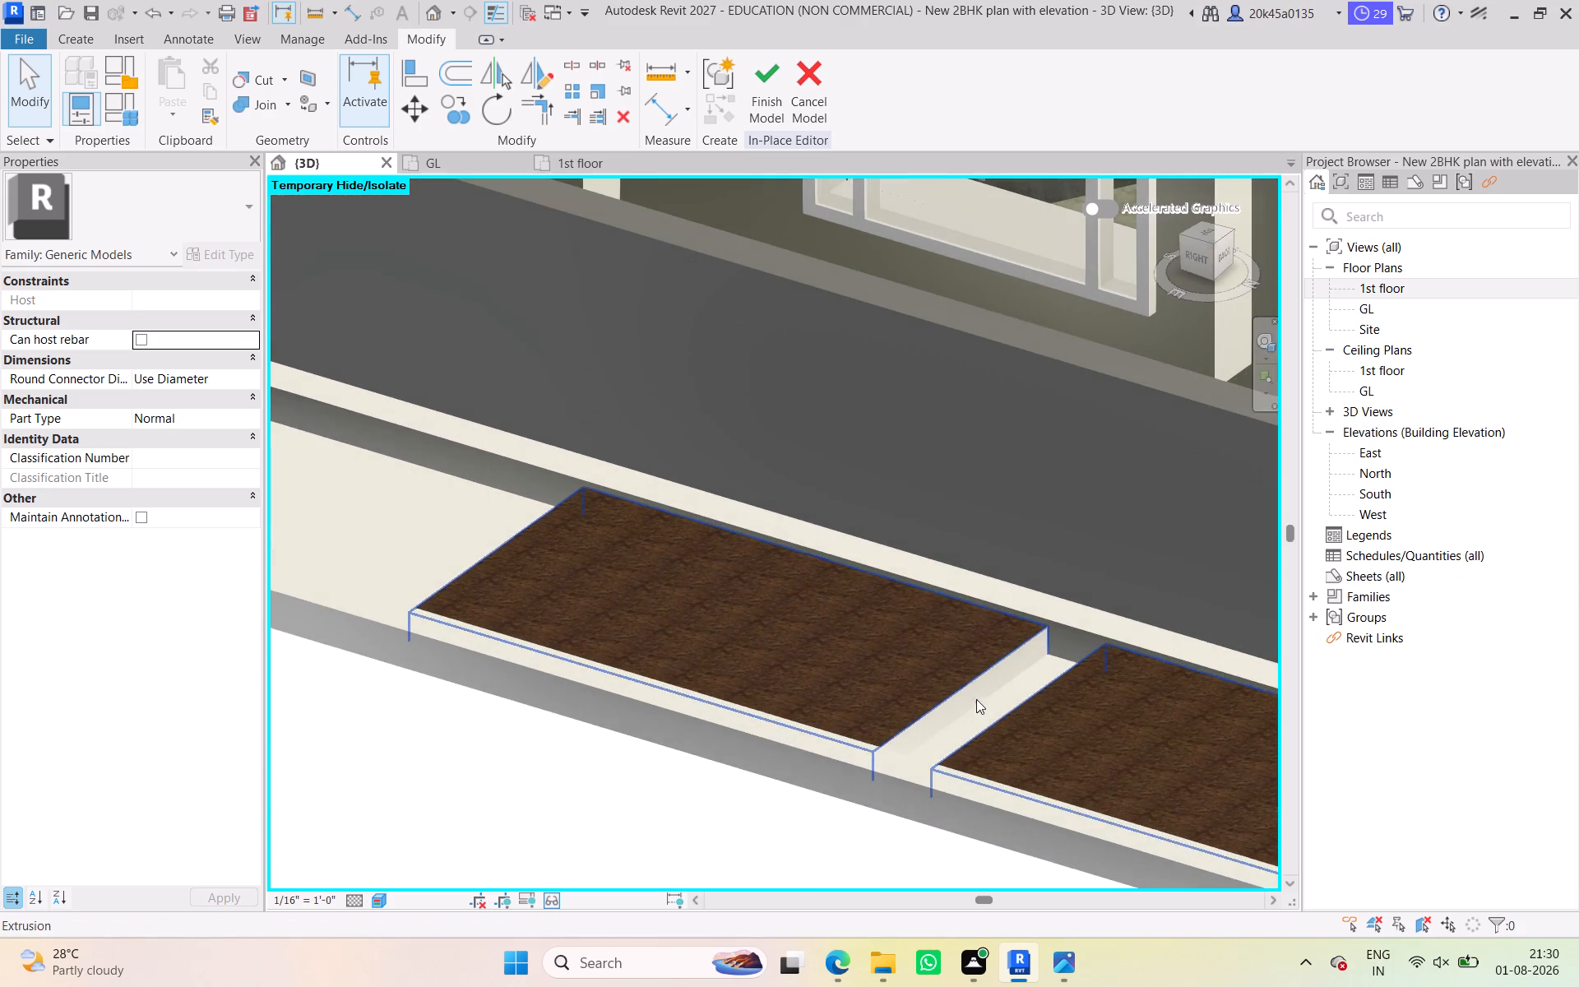
pyautogui.scroll(4, 963, 702)
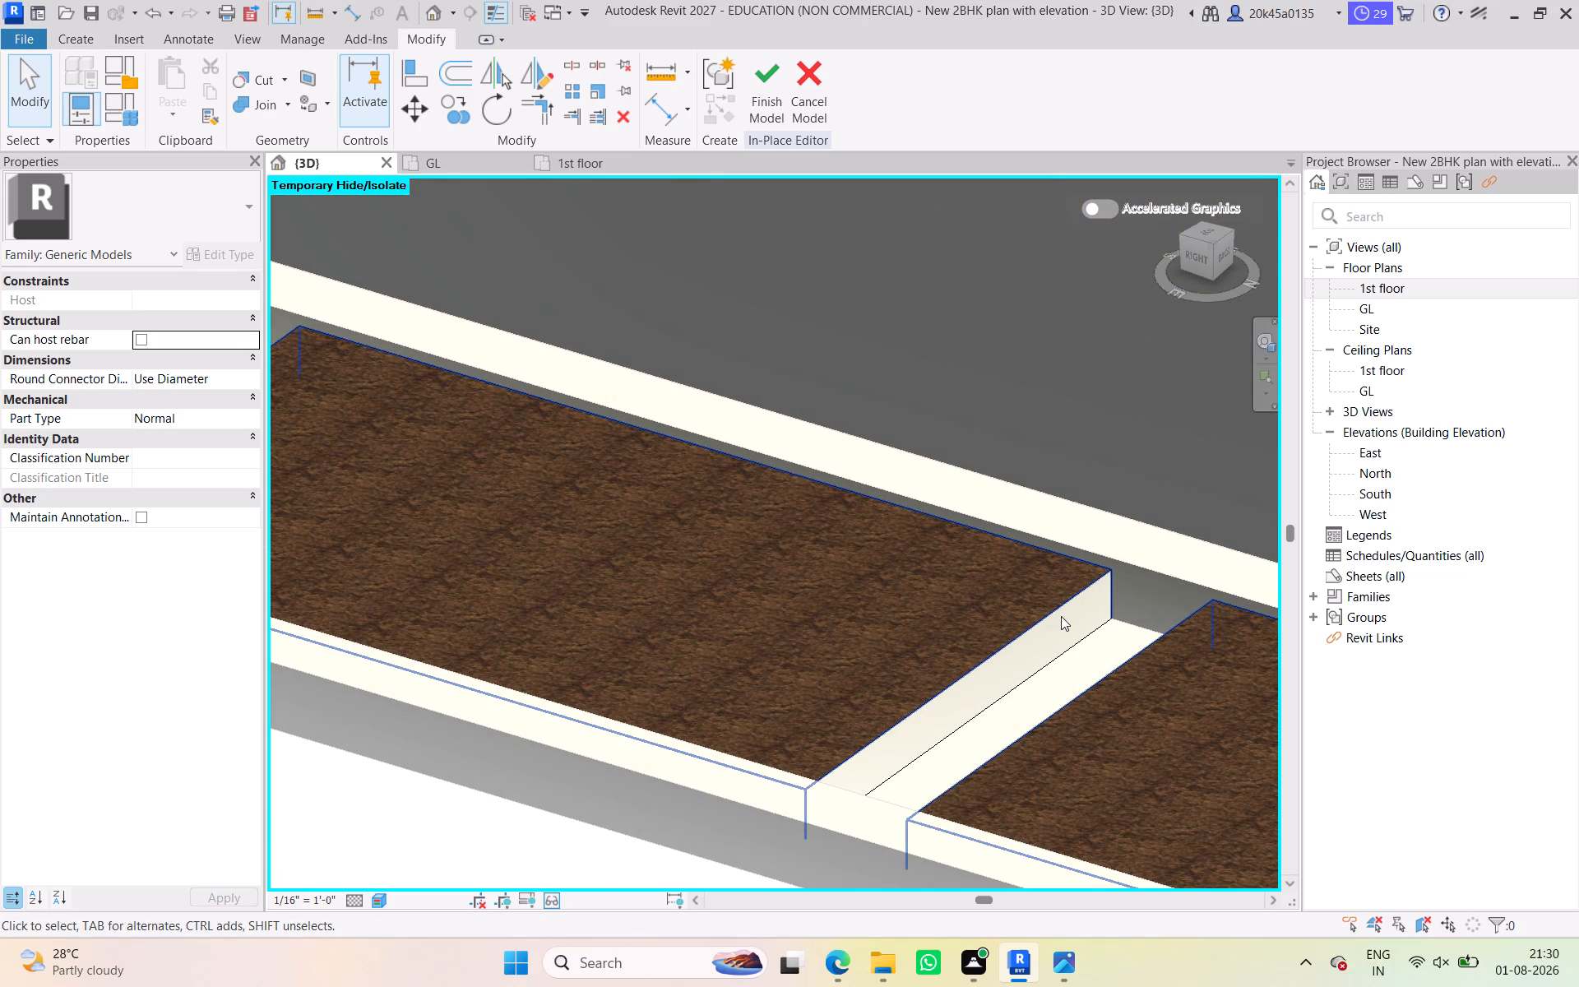
pyautogui.scroll(-4, 1097, 673)
pyautogui.moveTo(1096, 674); pyautogui.dragTo(1011, 608, button='middle')
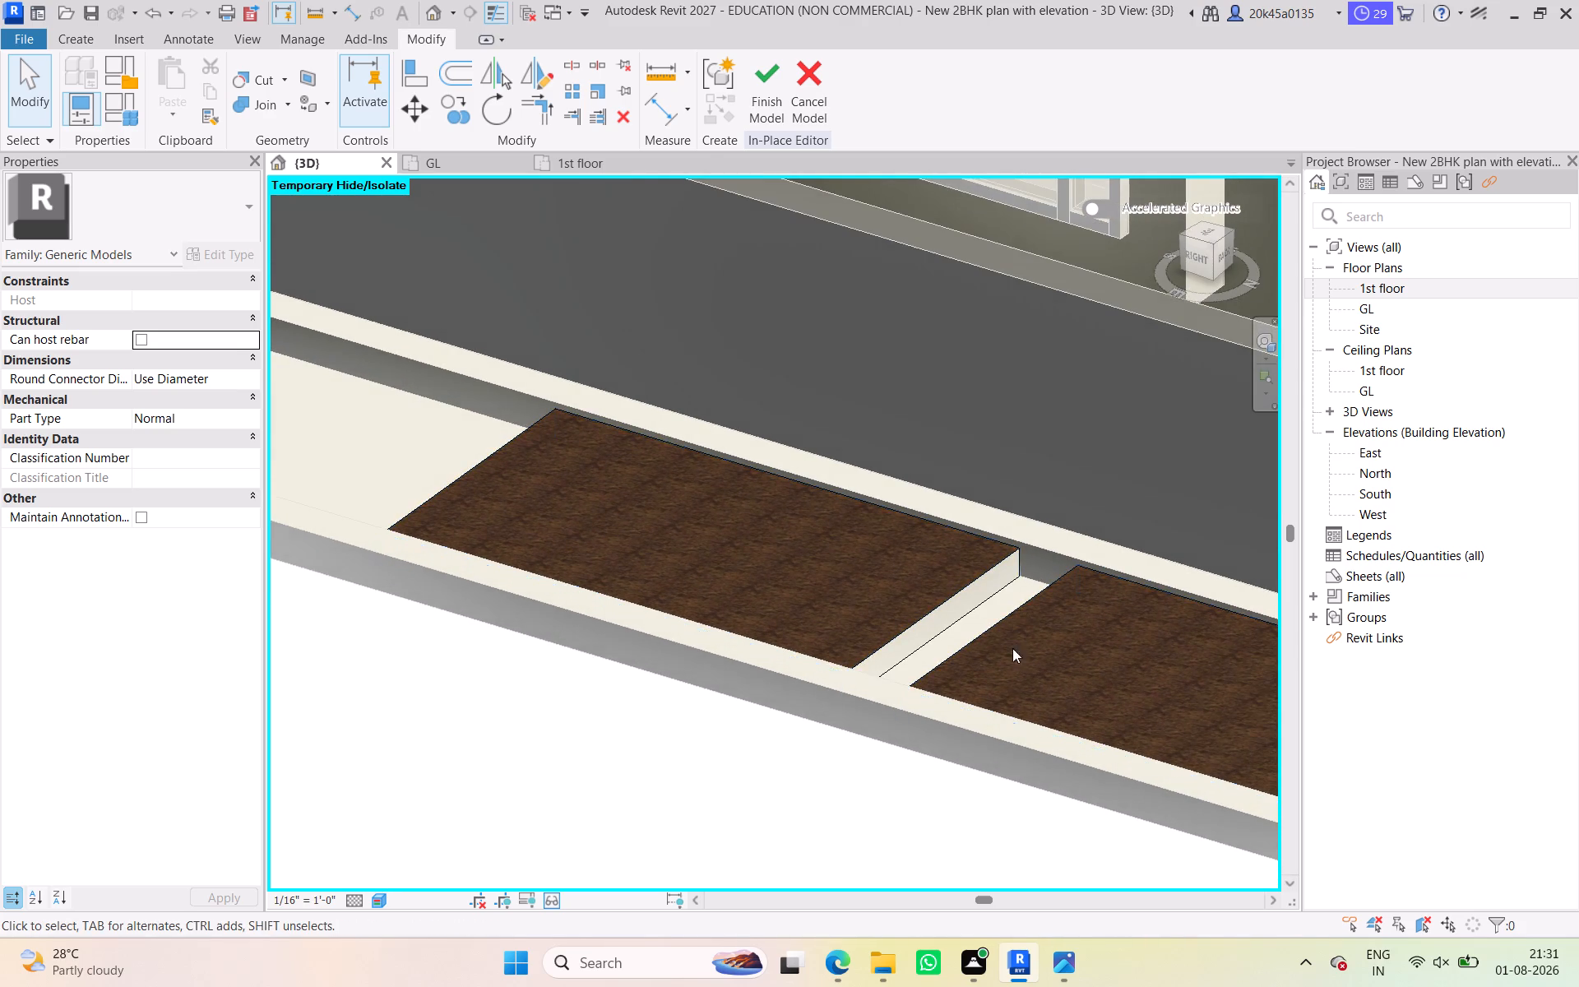
pyautogui.scroll(-2, 1003, 723)
pyautogui.moveTo(1003, 723); pyautogui.dragTo(941, 688, button='middle')
pyautogui.scroll(4, 866, 591)
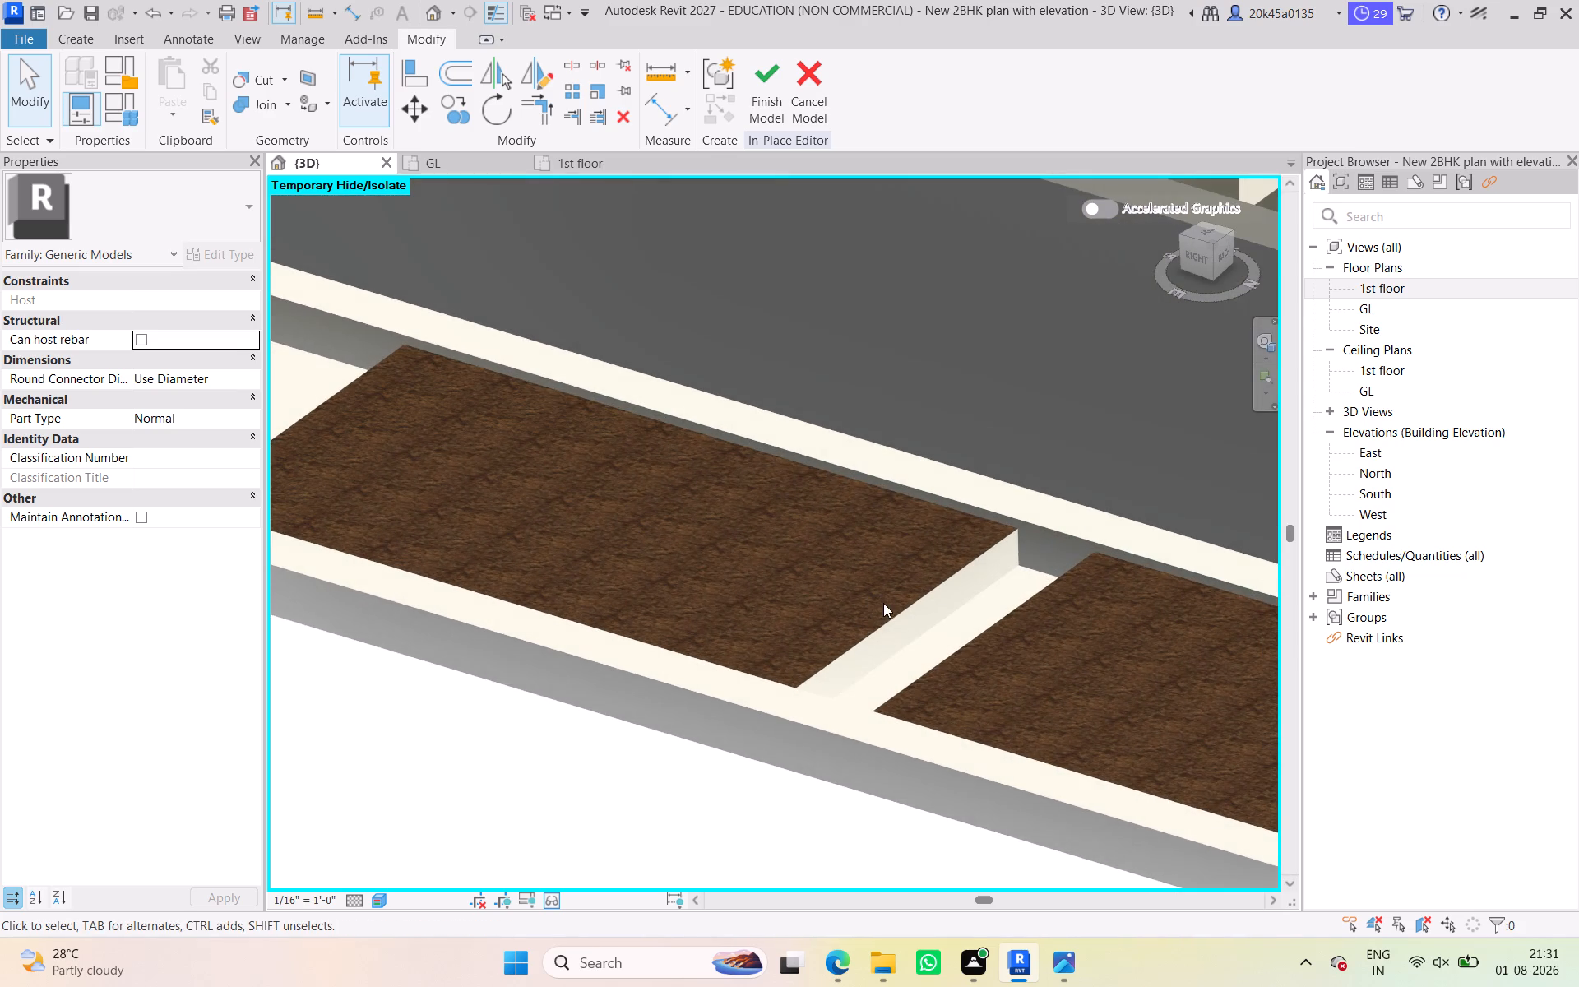
pyautogui.click(894, 615)
pyautogui.scroll(3, 896, 626)
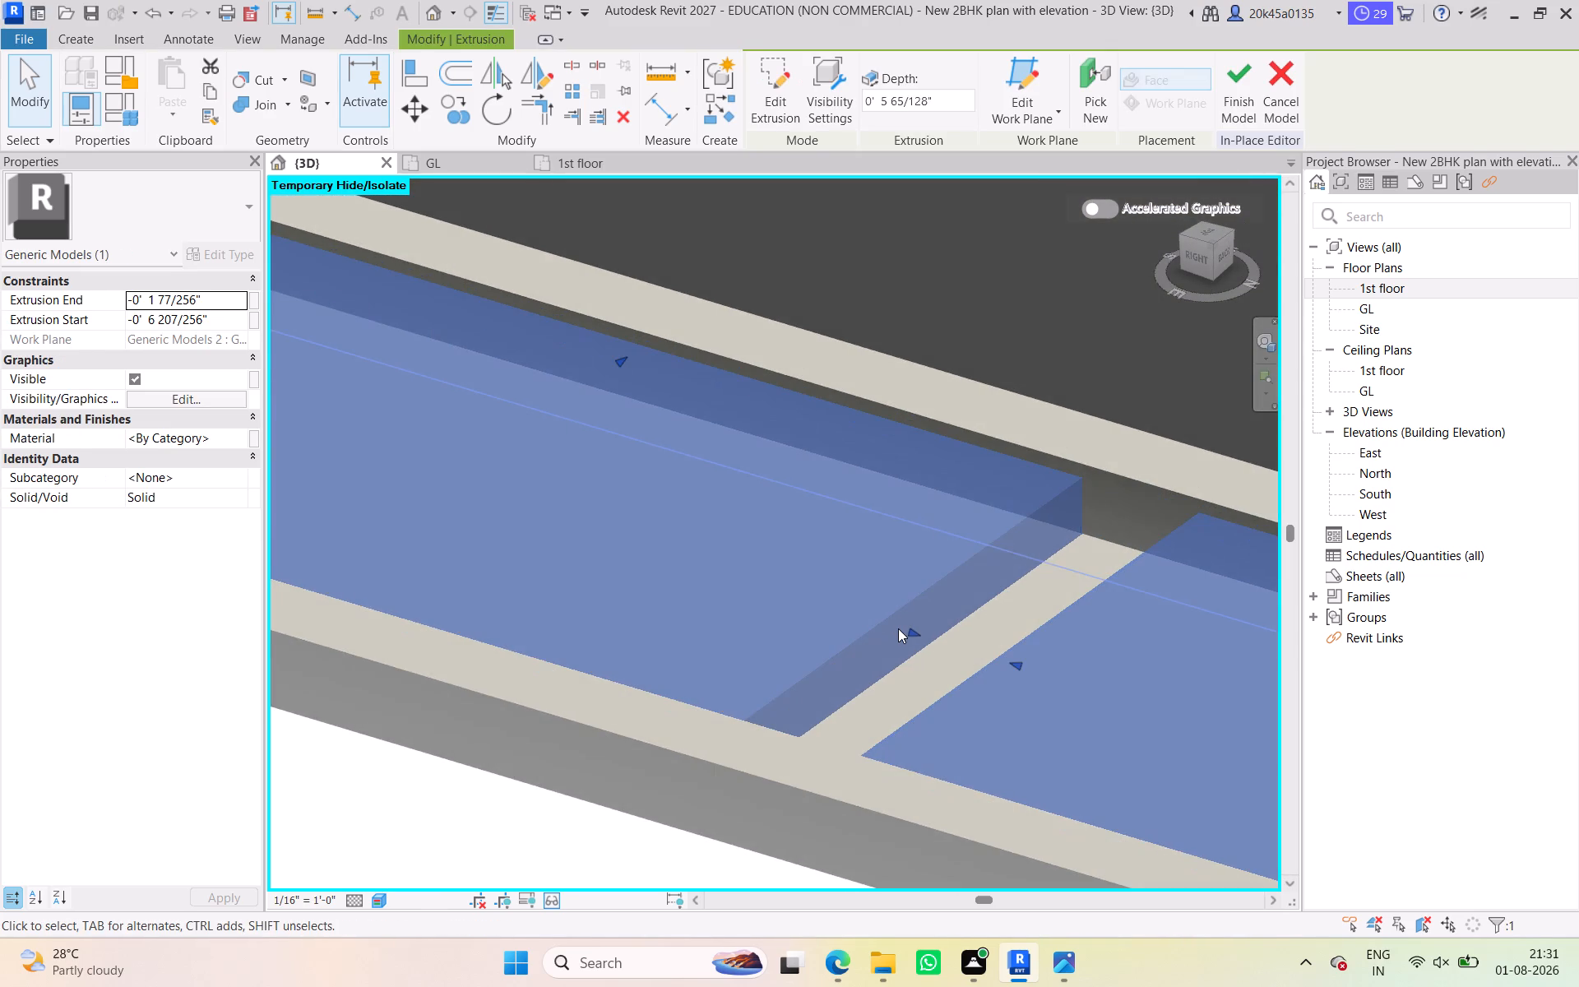
pyautogui.scroll(-6, 898, 628)
pyautogui.moveTo(901, 629); pyautogui.dragTo(938, 626, button='middle')
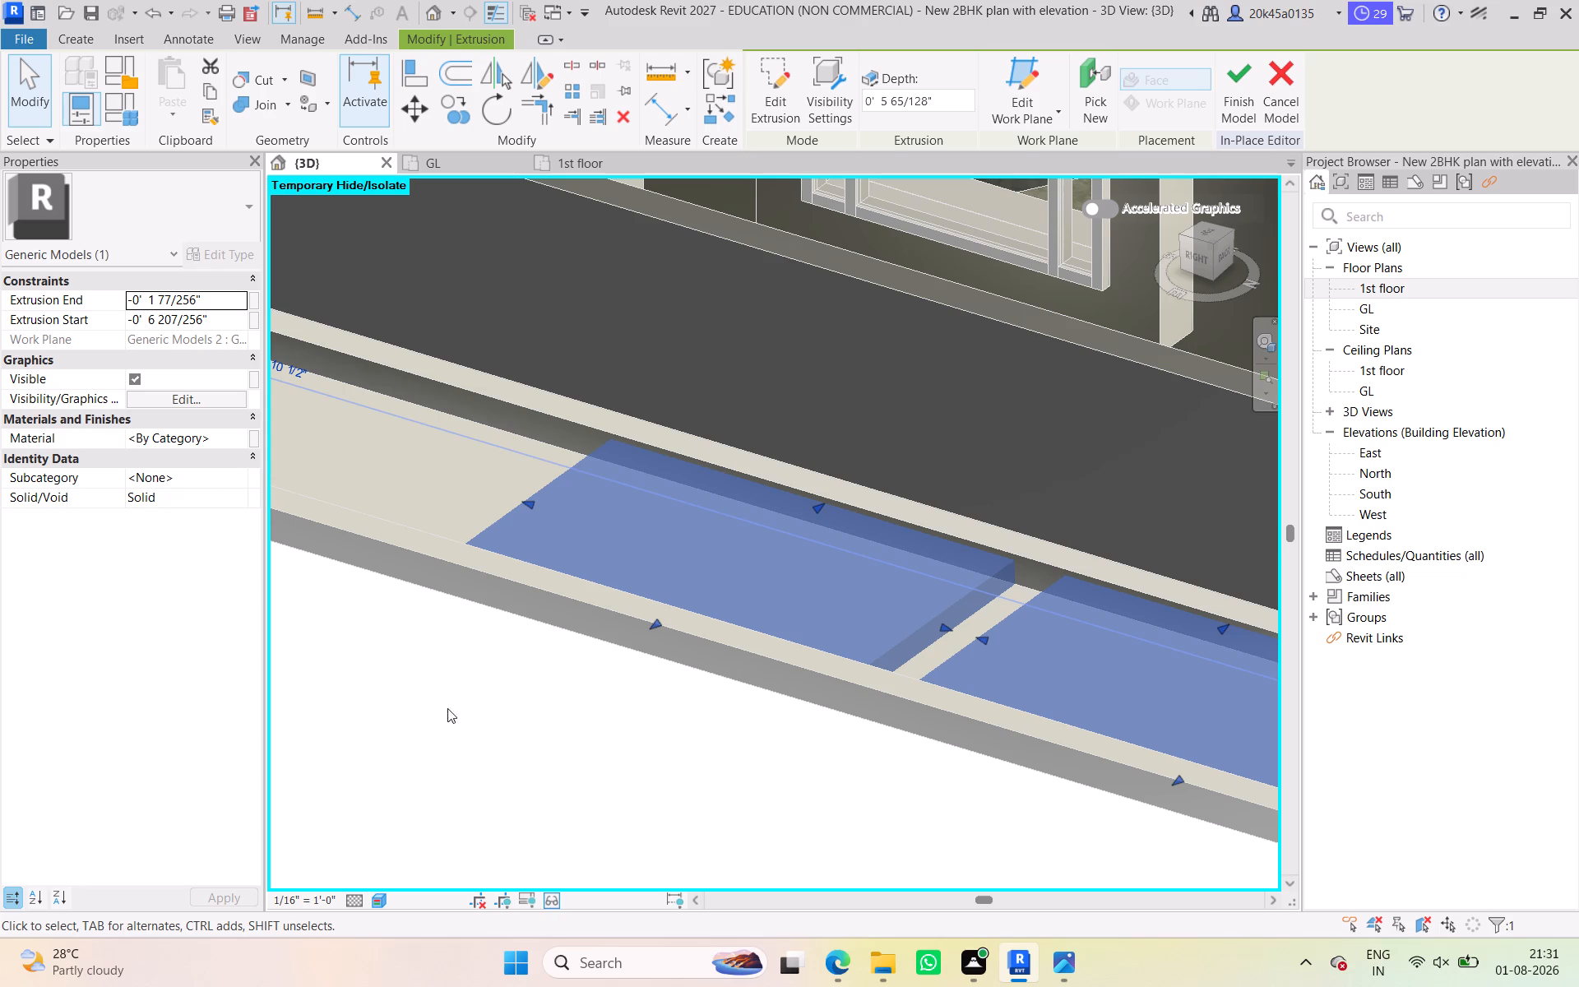
pyautogui.click(411, 798)
pyautogui.scroll(-4, 450, 767)
pyautogui.moveTo(451, 762); pyautogui.dragTo(441, 672, button='middle')
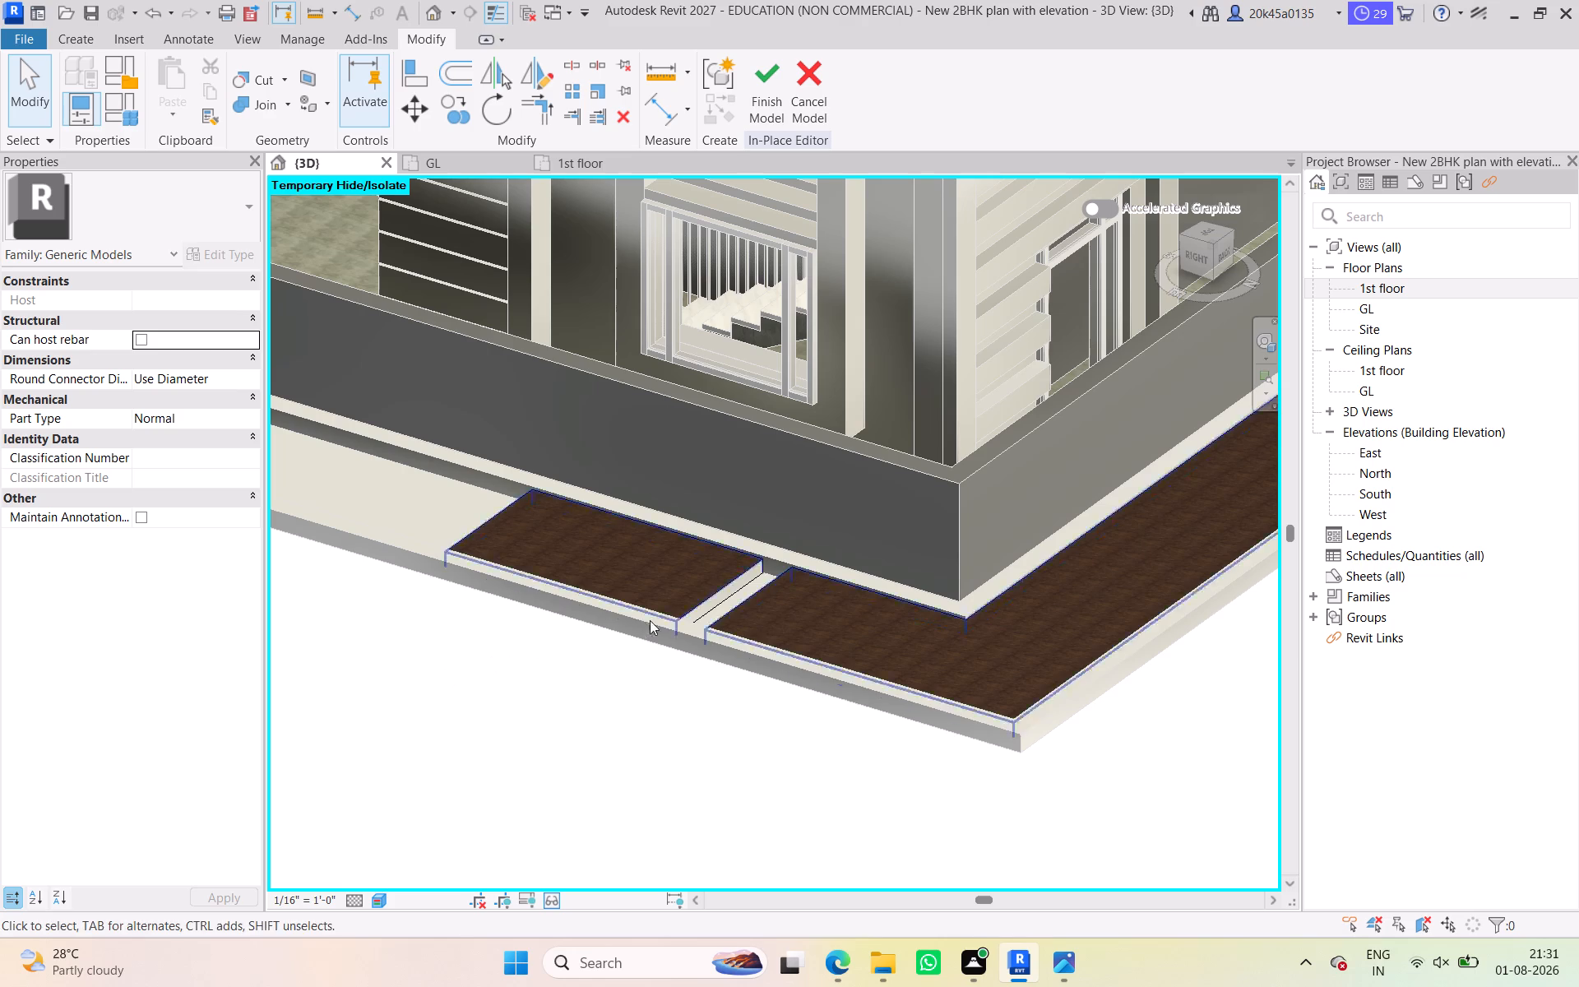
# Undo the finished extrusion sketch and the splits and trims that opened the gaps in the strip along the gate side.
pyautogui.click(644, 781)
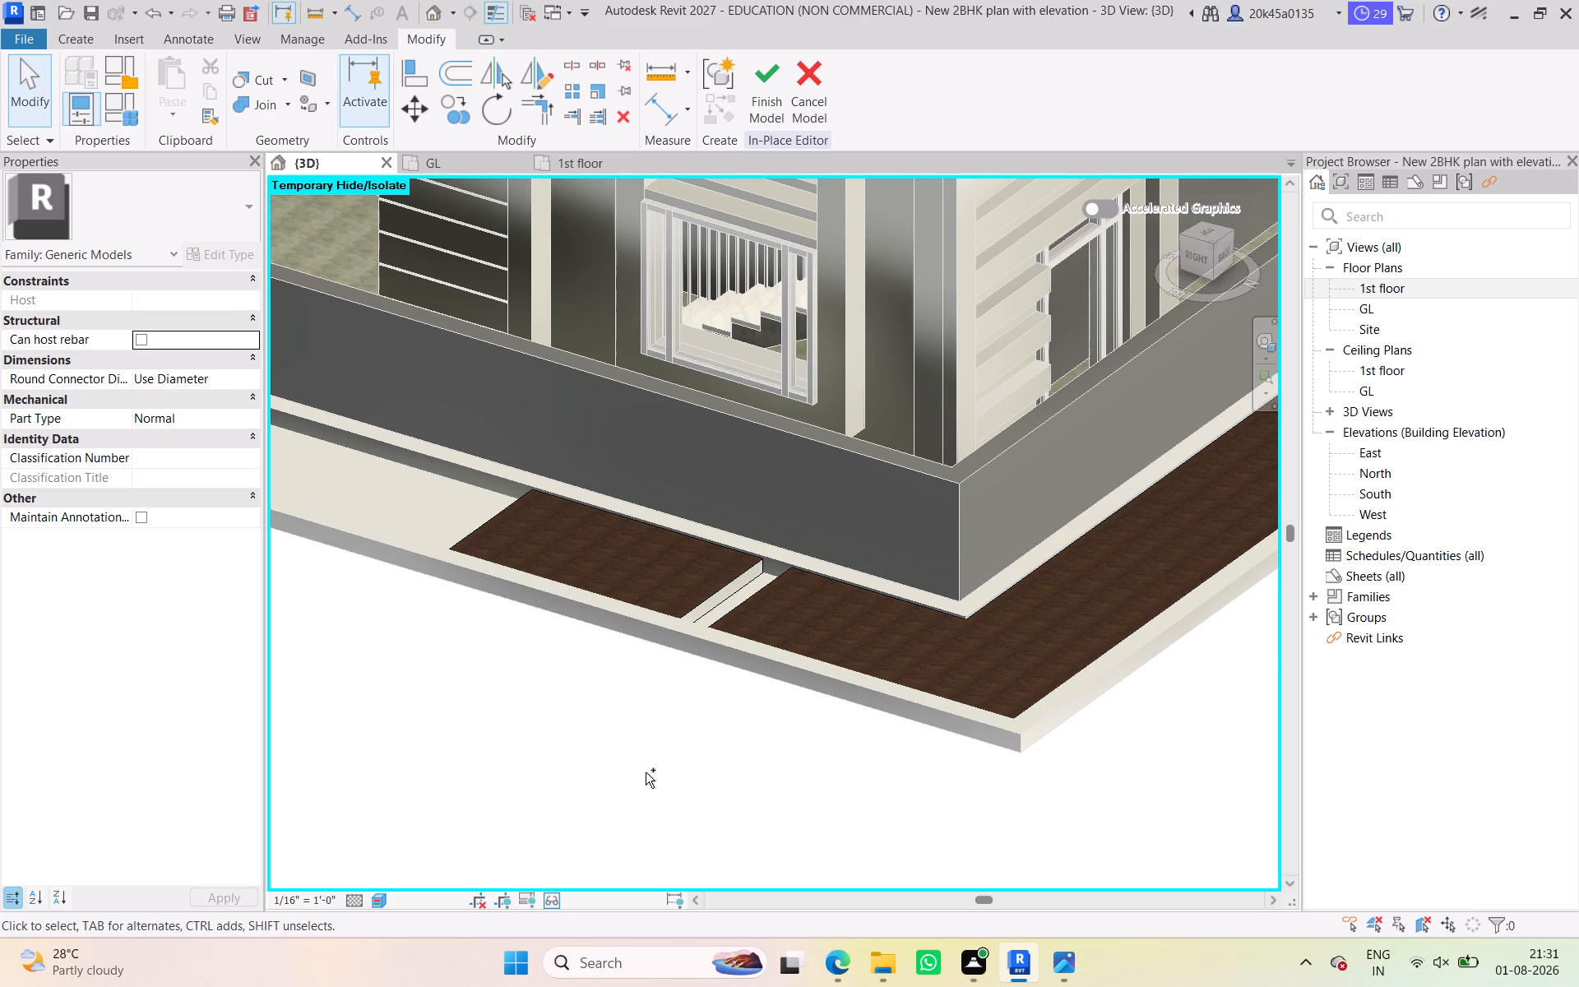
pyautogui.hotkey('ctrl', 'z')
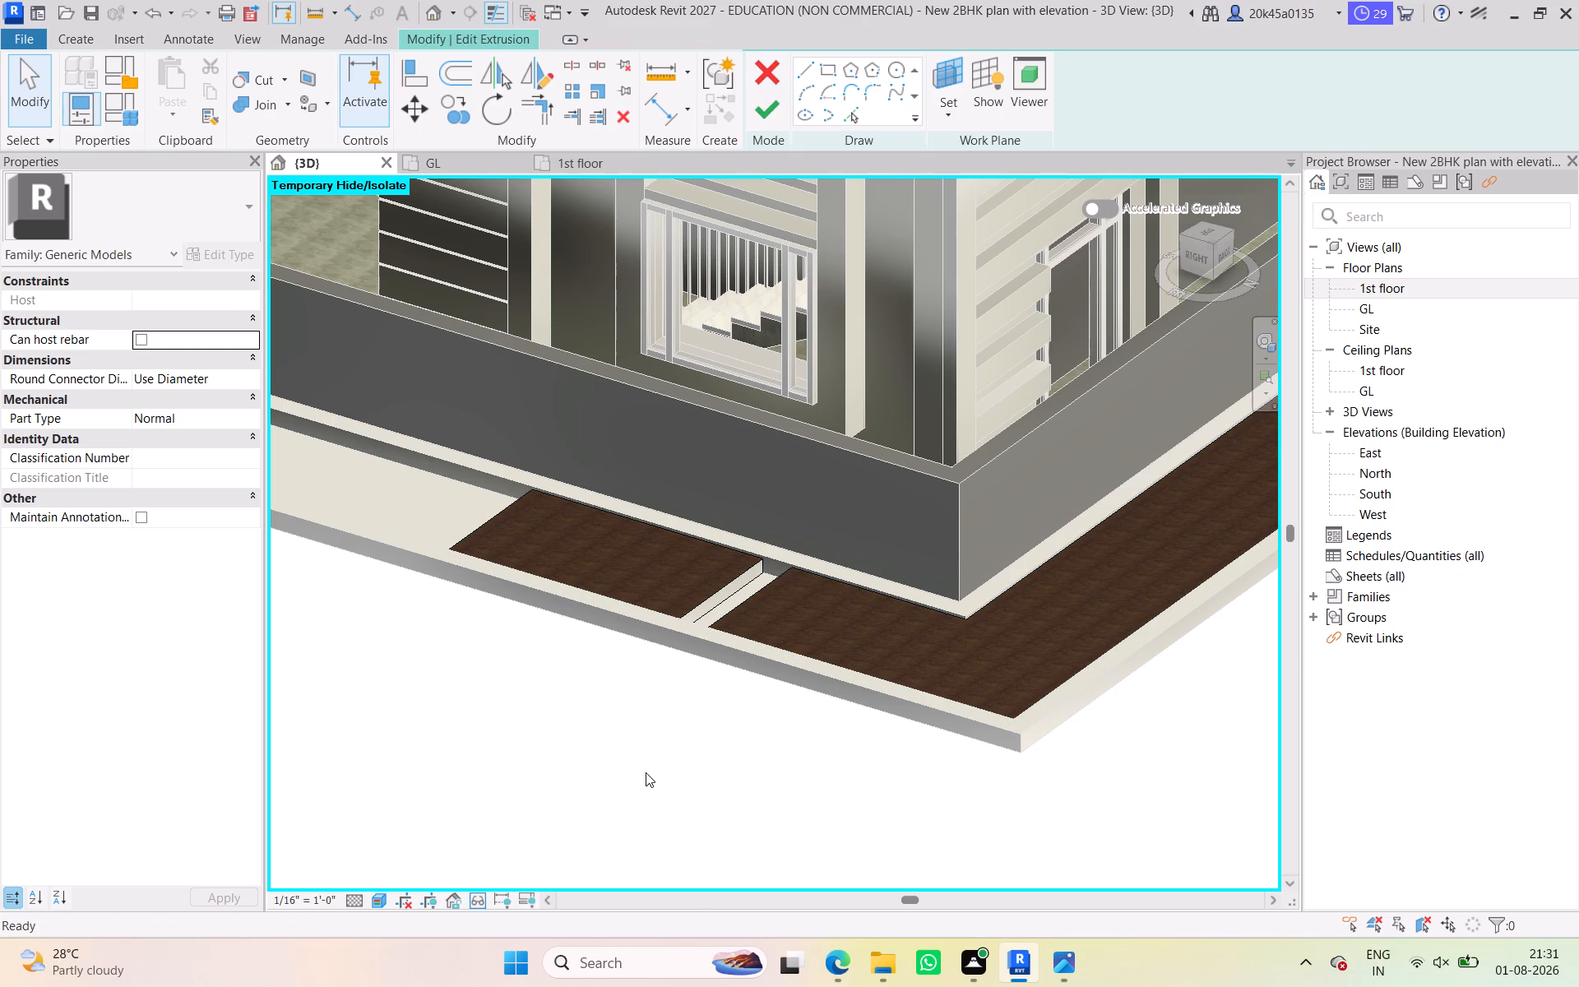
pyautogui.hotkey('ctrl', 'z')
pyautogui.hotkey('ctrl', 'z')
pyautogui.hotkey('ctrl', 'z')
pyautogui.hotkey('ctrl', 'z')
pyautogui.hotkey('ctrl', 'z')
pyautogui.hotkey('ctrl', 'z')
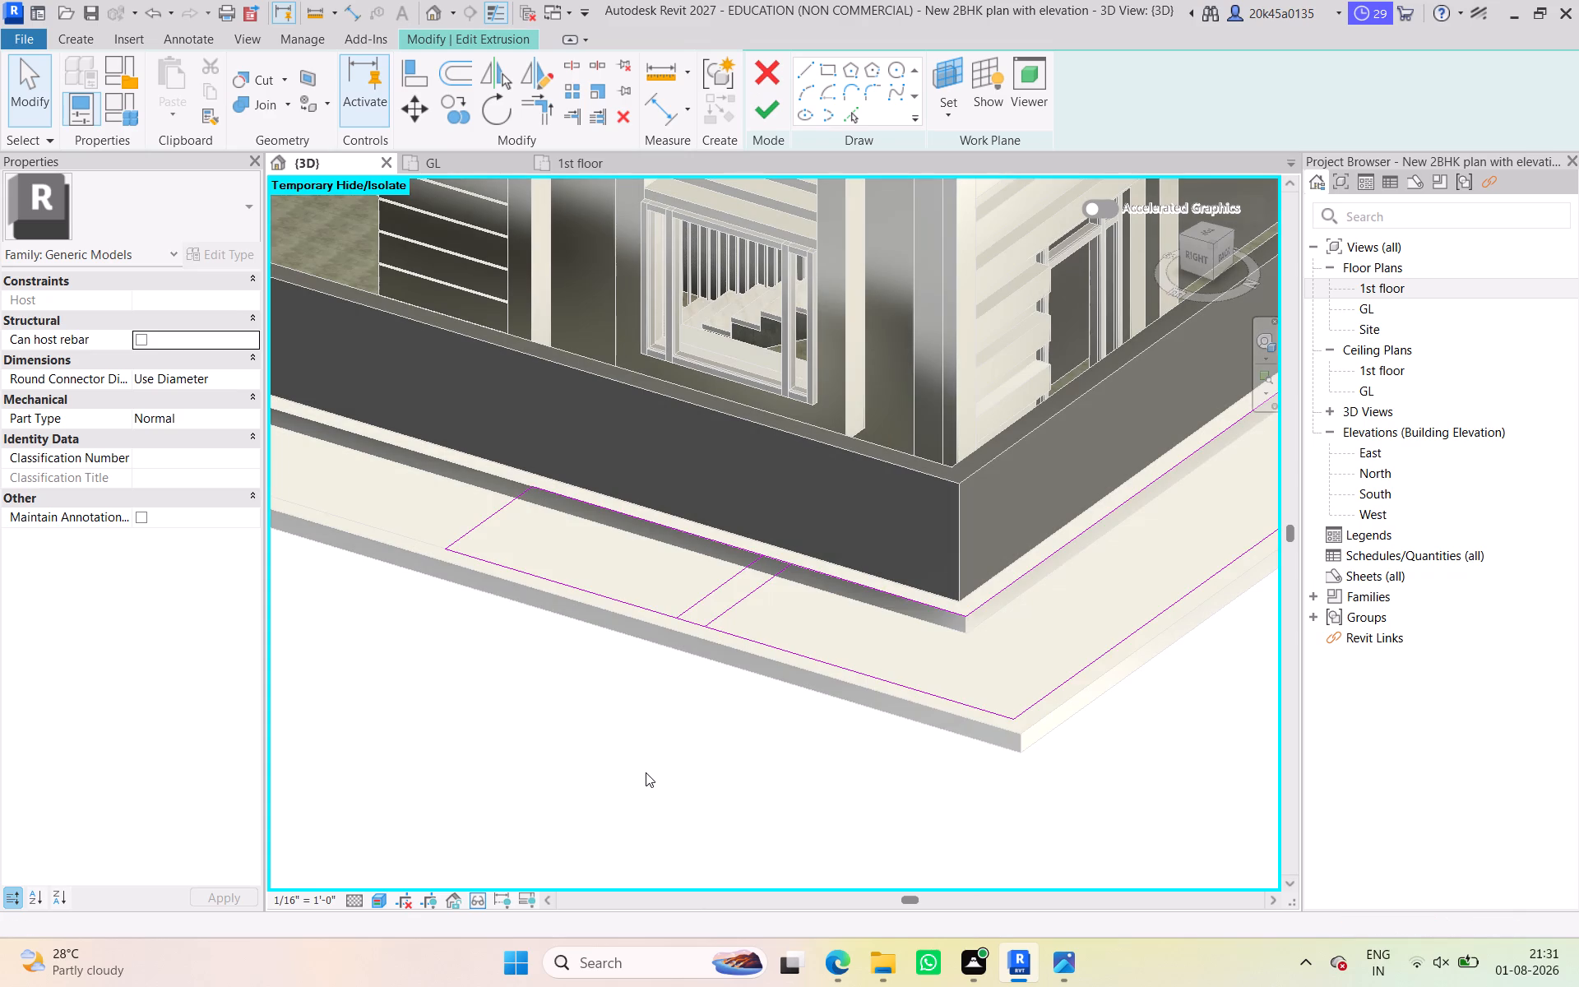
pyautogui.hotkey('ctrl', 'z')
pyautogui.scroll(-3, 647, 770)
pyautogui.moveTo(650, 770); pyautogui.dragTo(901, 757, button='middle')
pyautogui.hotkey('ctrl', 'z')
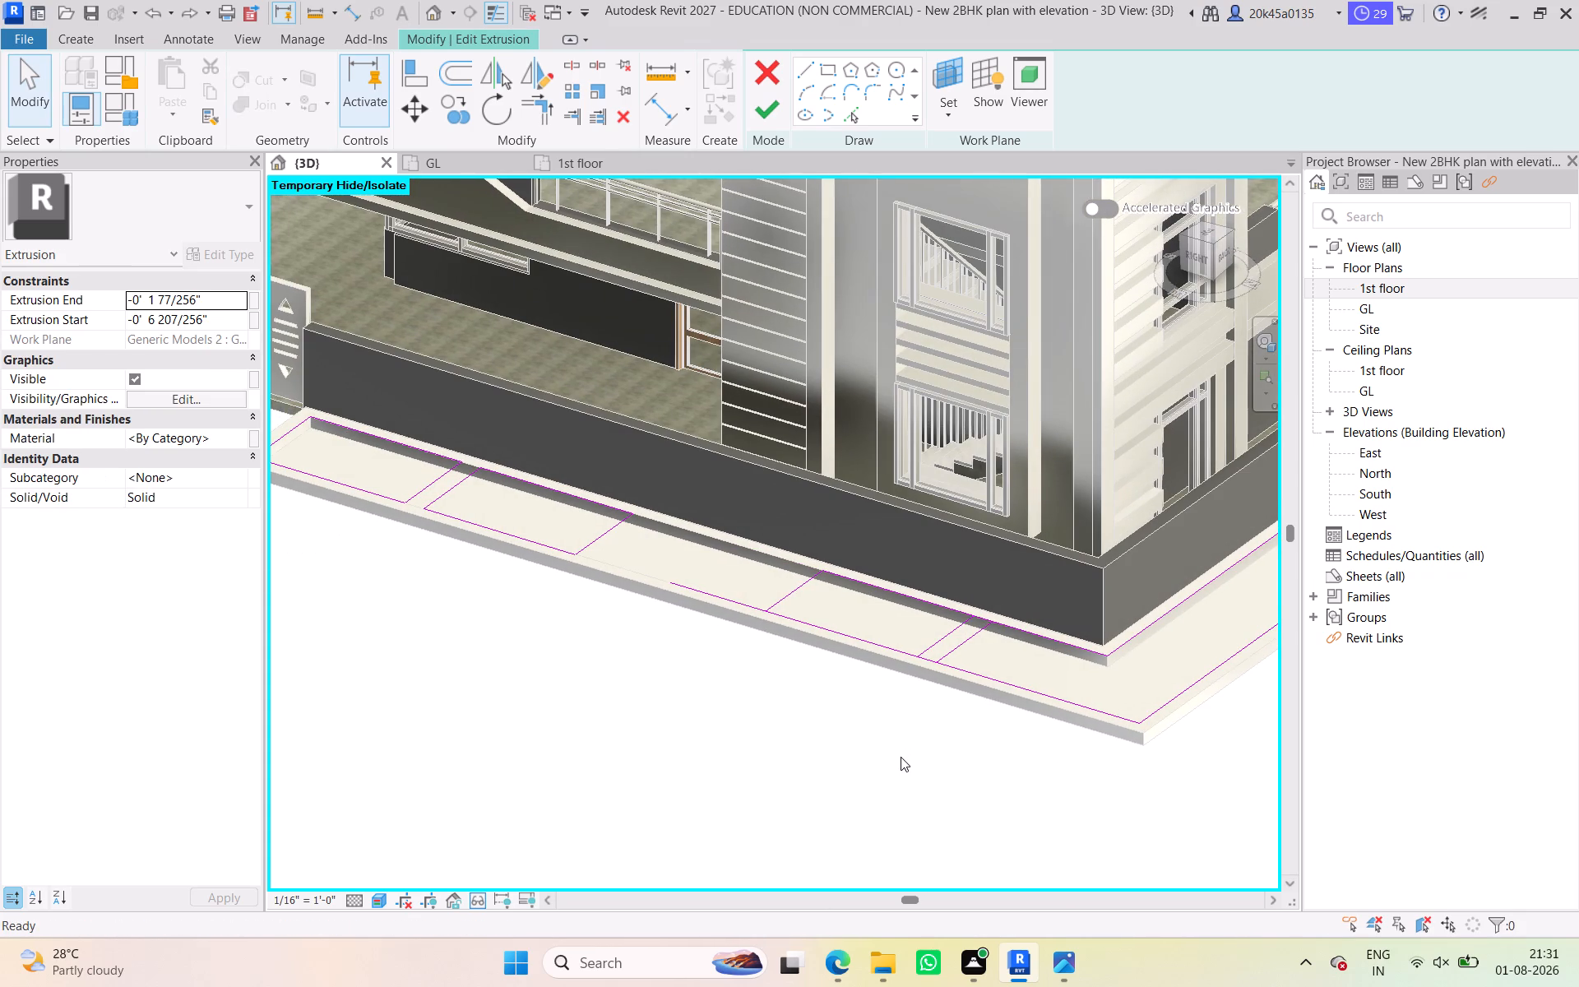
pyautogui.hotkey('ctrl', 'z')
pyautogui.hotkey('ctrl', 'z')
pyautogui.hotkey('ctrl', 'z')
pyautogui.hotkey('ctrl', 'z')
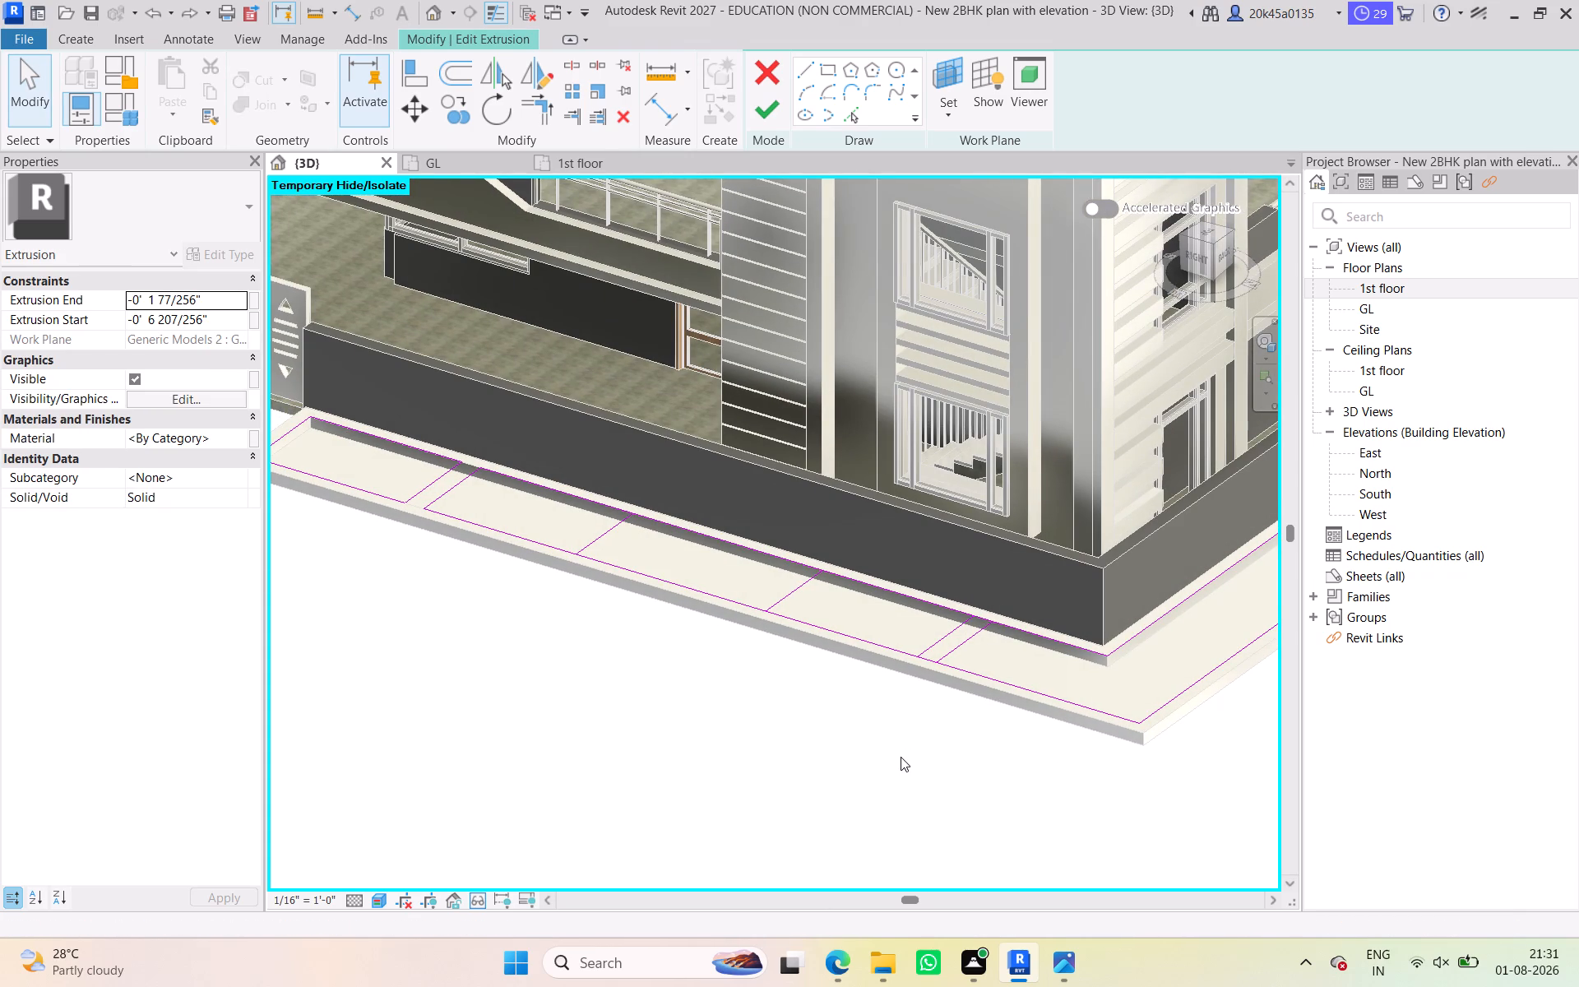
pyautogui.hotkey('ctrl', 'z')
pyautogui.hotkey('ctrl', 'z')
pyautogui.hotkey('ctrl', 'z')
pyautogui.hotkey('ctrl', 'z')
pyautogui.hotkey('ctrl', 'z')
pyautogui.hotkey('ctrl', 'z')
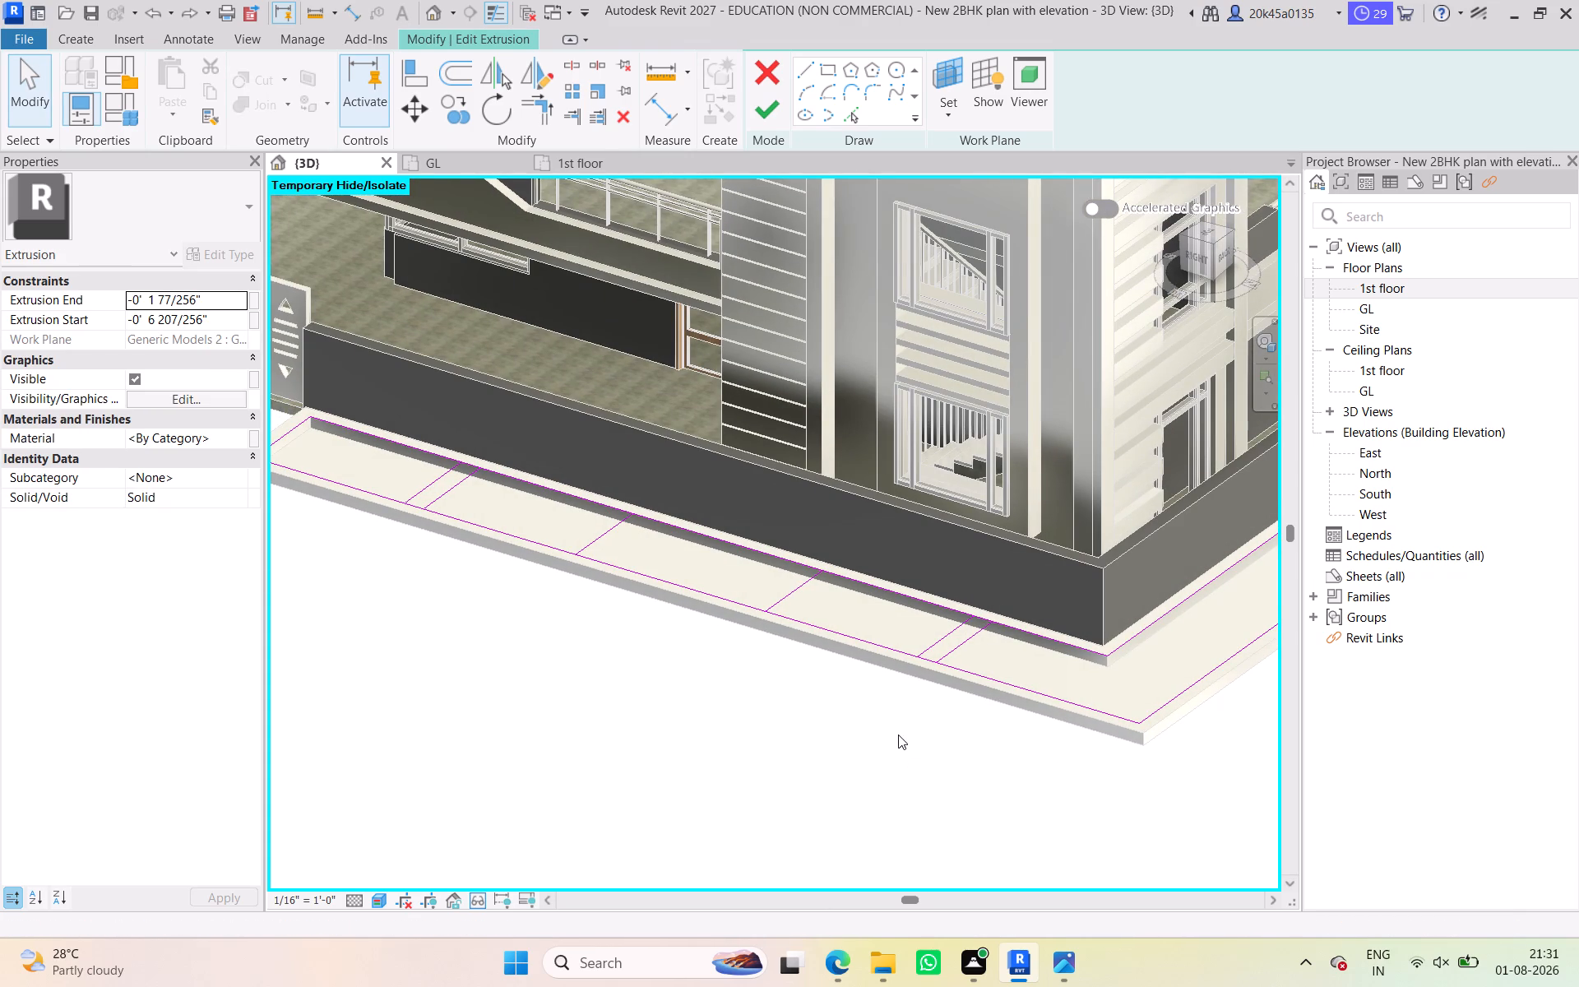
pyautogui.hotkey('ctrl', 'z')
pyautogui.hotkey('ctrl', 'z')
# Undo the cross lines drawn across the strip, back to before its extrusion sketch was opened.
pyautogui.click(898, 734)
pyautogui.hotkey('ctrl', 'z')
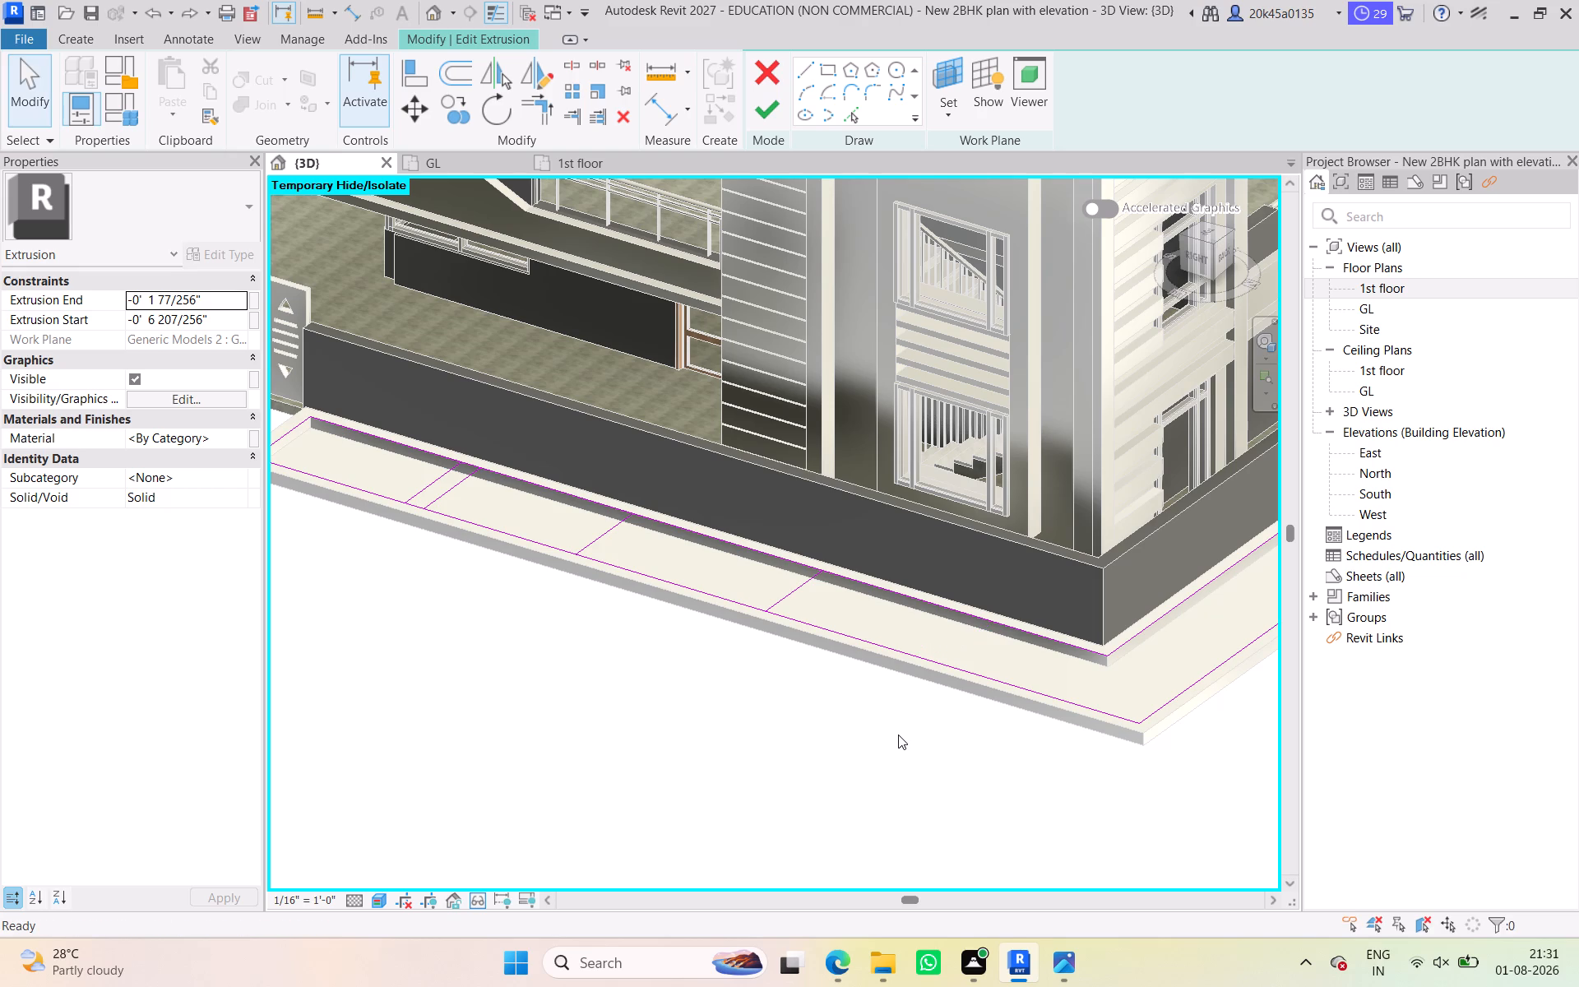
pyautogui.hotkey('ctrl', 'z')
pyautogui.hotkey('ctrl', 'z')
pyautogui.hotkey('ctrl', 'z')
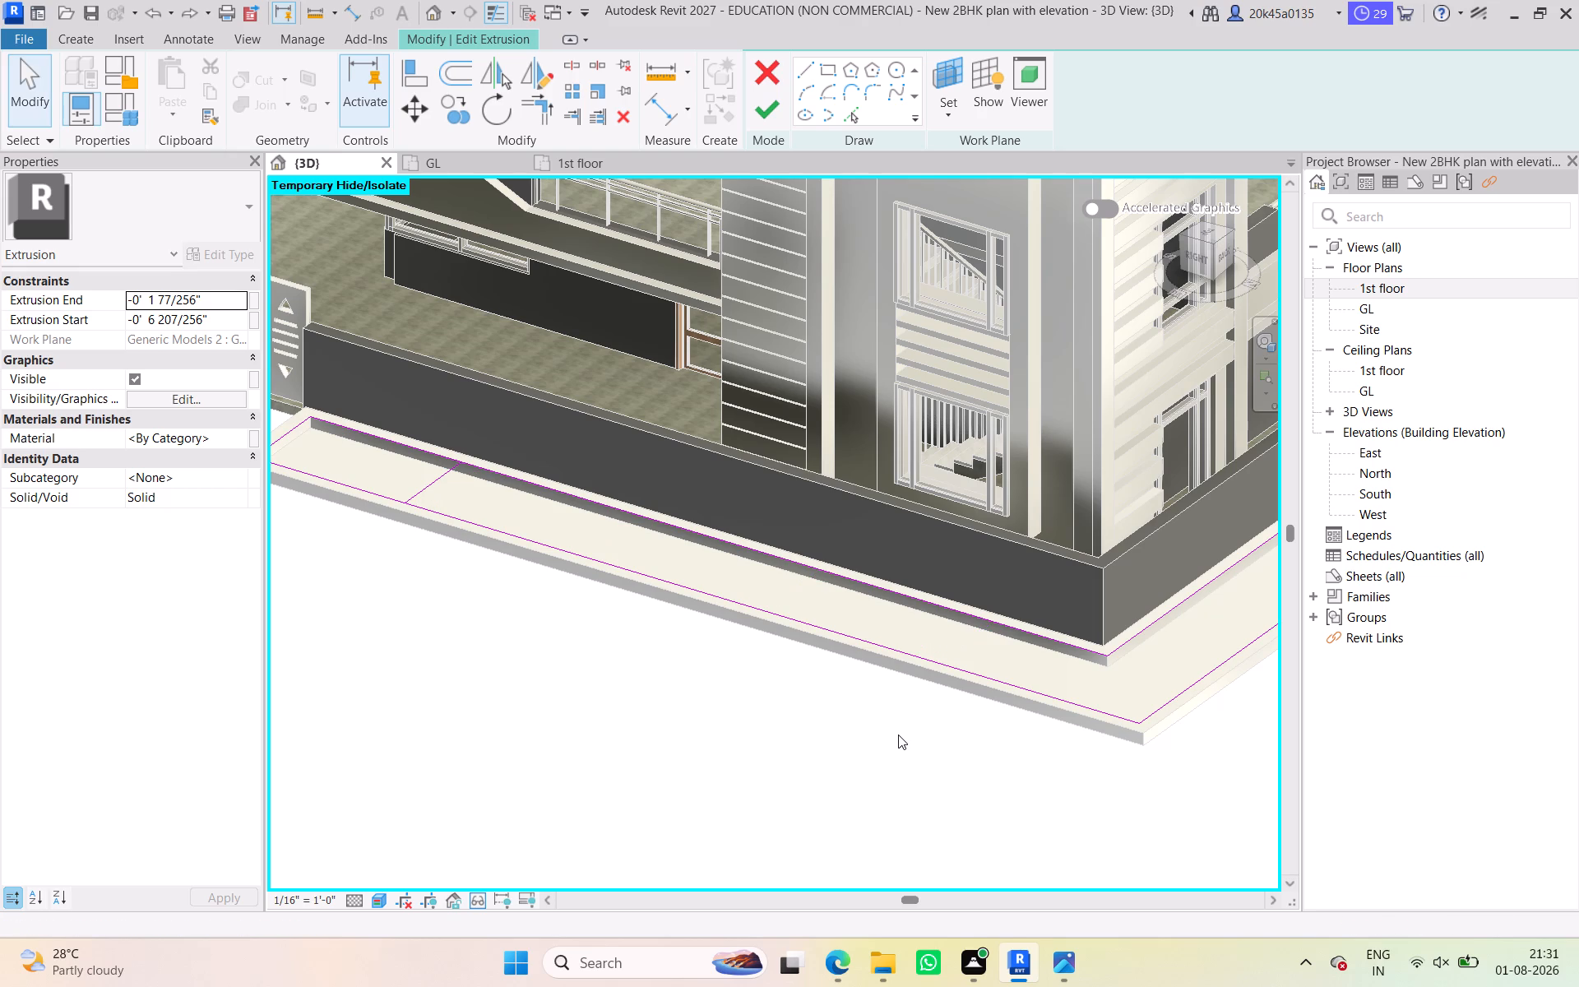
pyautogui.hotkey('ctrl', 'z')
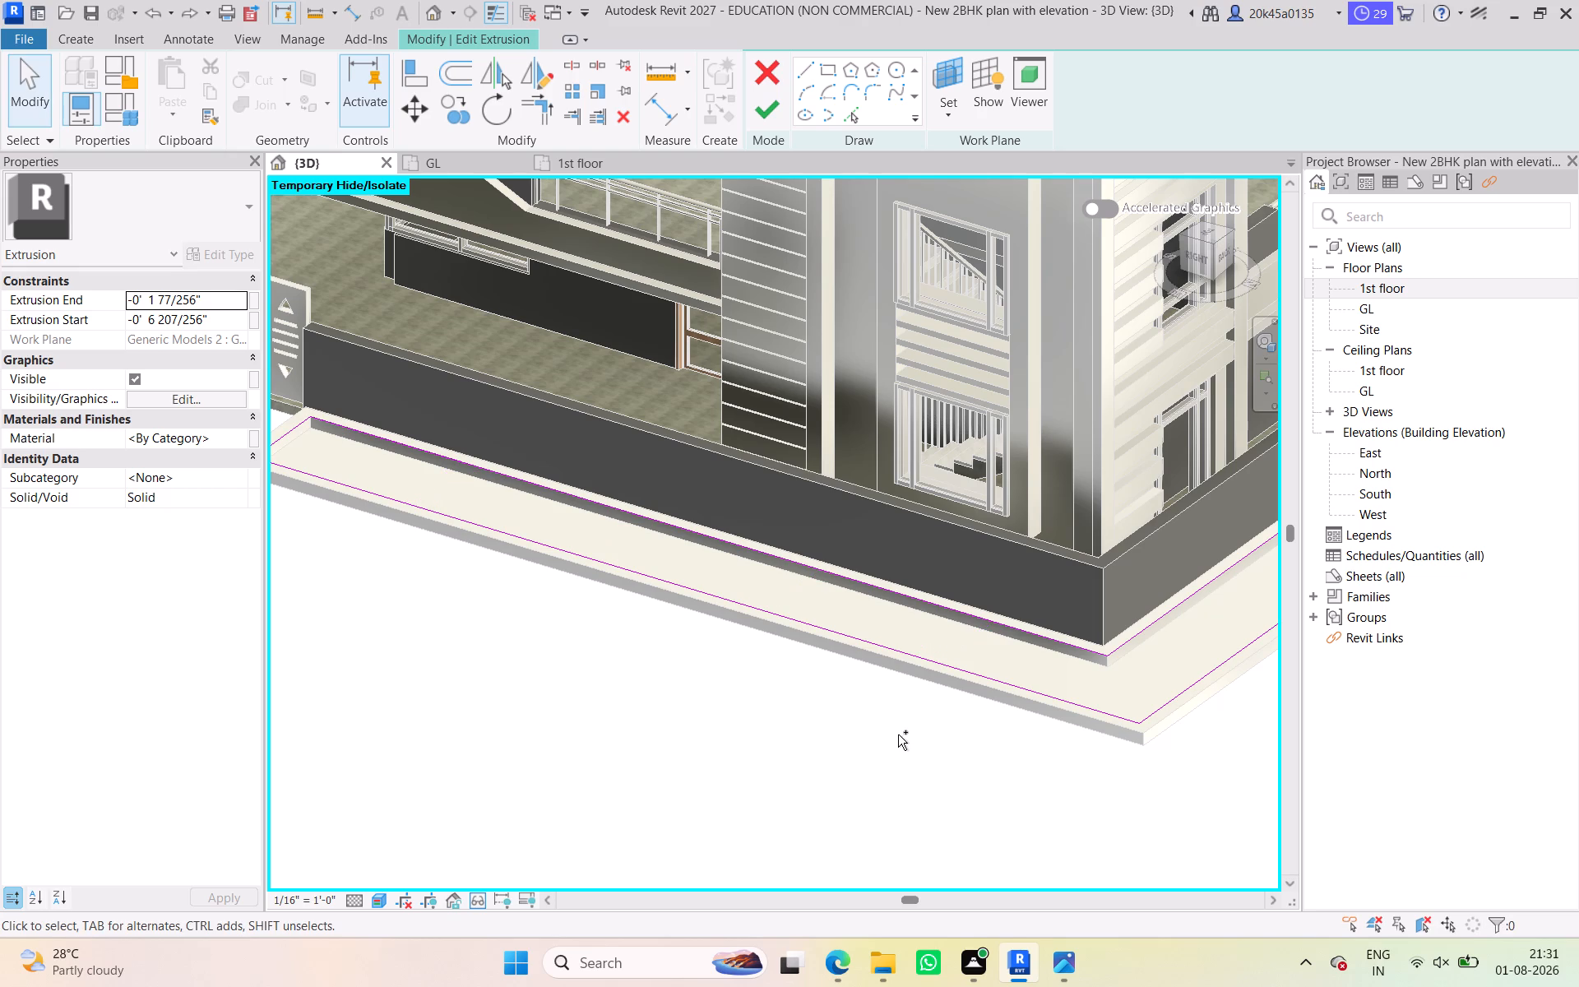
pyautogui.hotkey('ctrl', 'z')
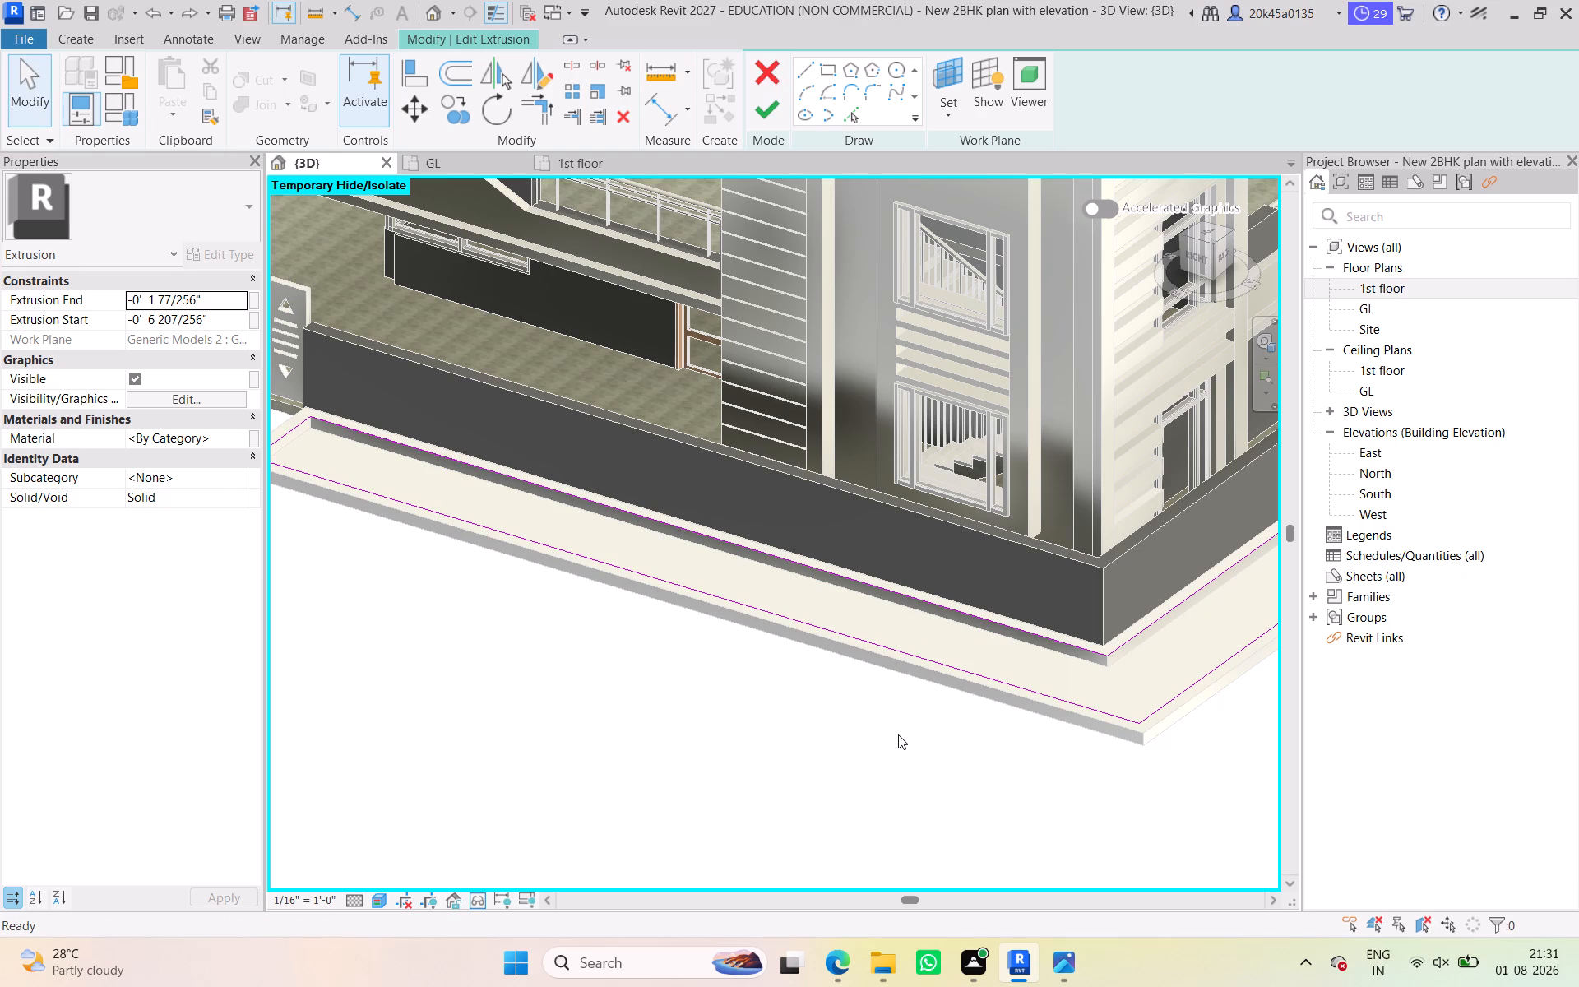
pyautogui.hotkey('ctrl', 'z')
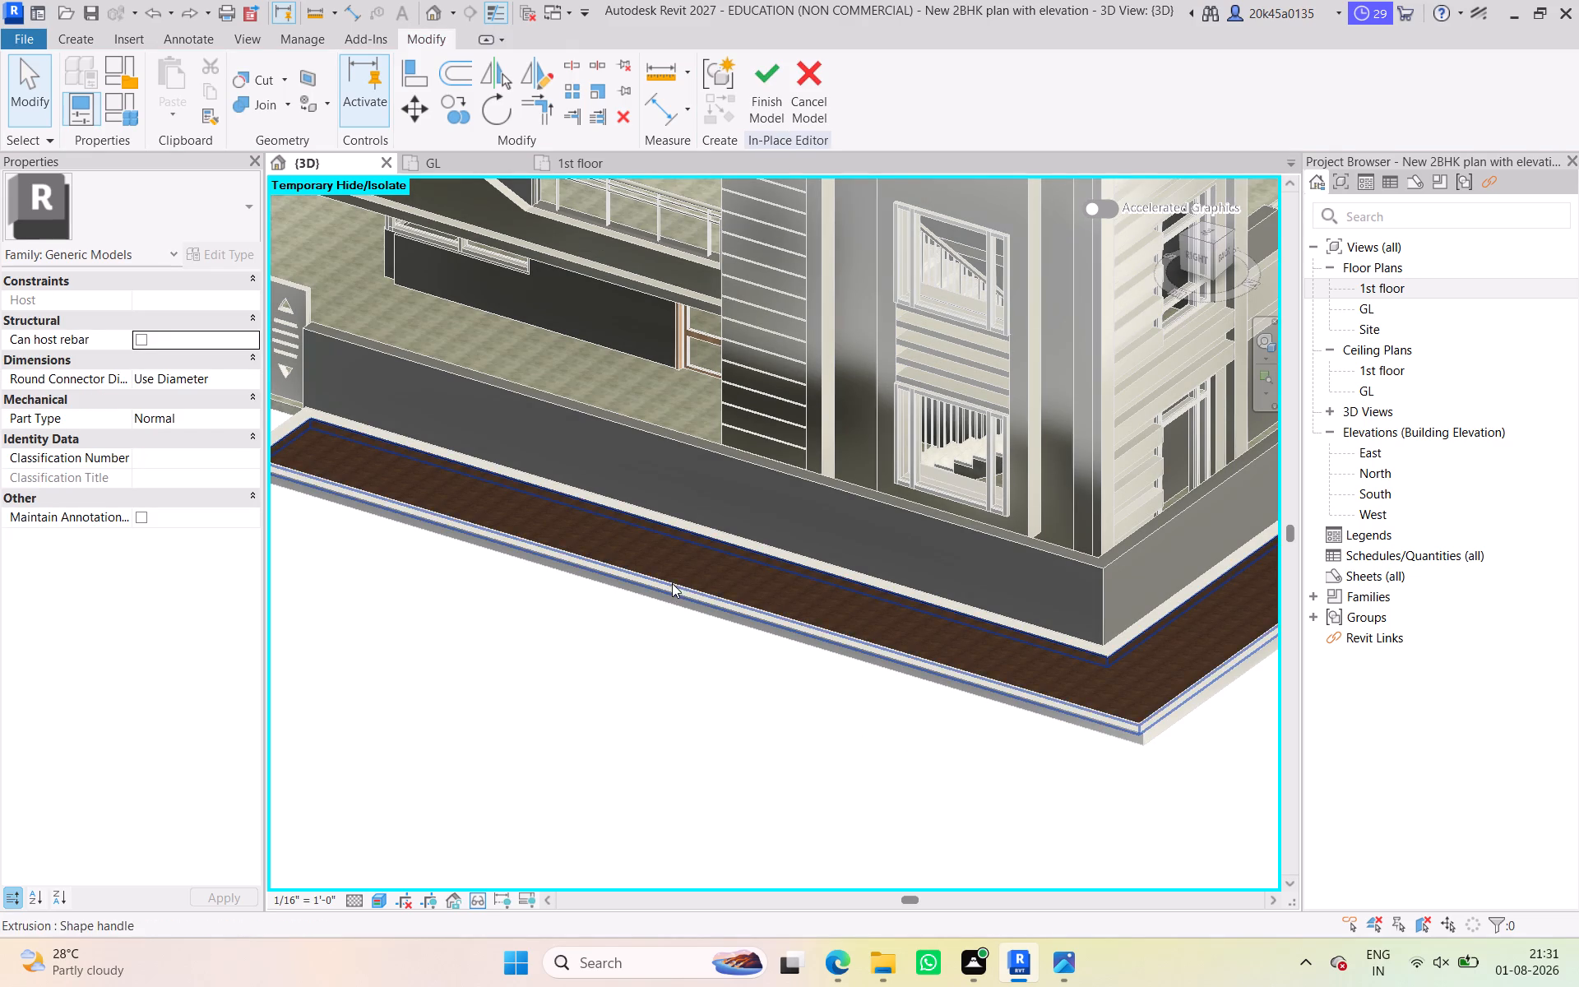
# Examine the strip extrusion along the gate-side boundary wall in 3D, selecting it to check its edges against the kerb.
pyautogui.click(533, 719)
pyautogui.scroll(4, 556, 640)
pyautogui.moveTo(593, 652); pyautogui.dragTo(654, 794, button='middle')
pyautogui.scroll(3, 700, 523)
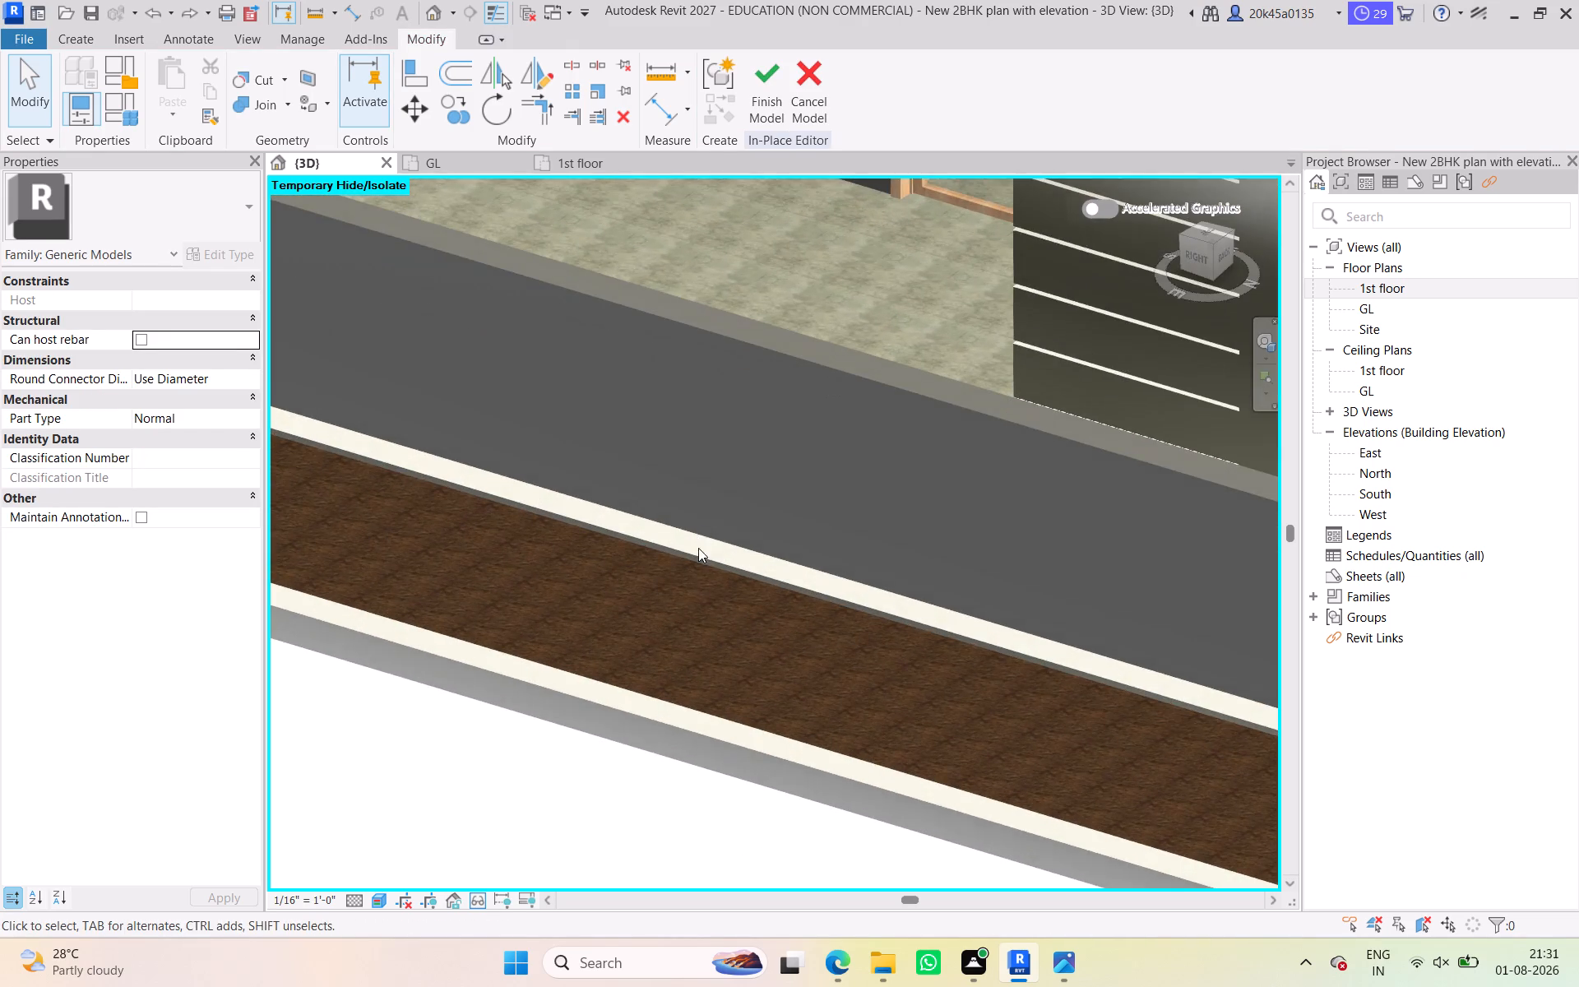
pyautogui.scroll(6, 717, 561)
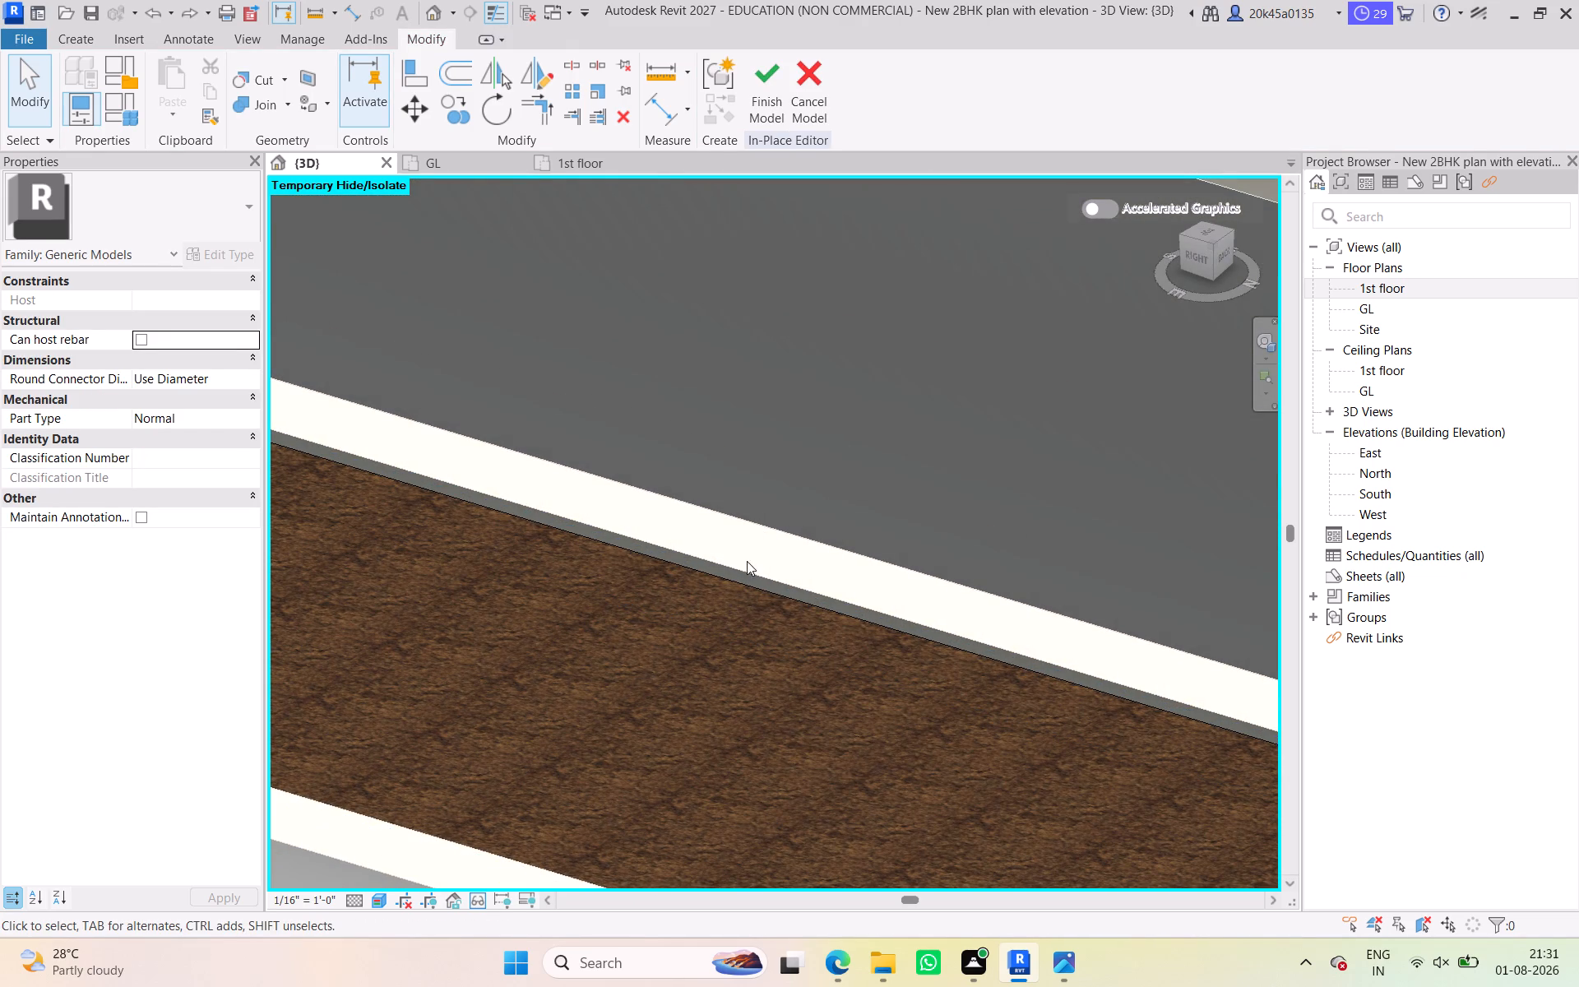
pyautogui.click(748, 579)
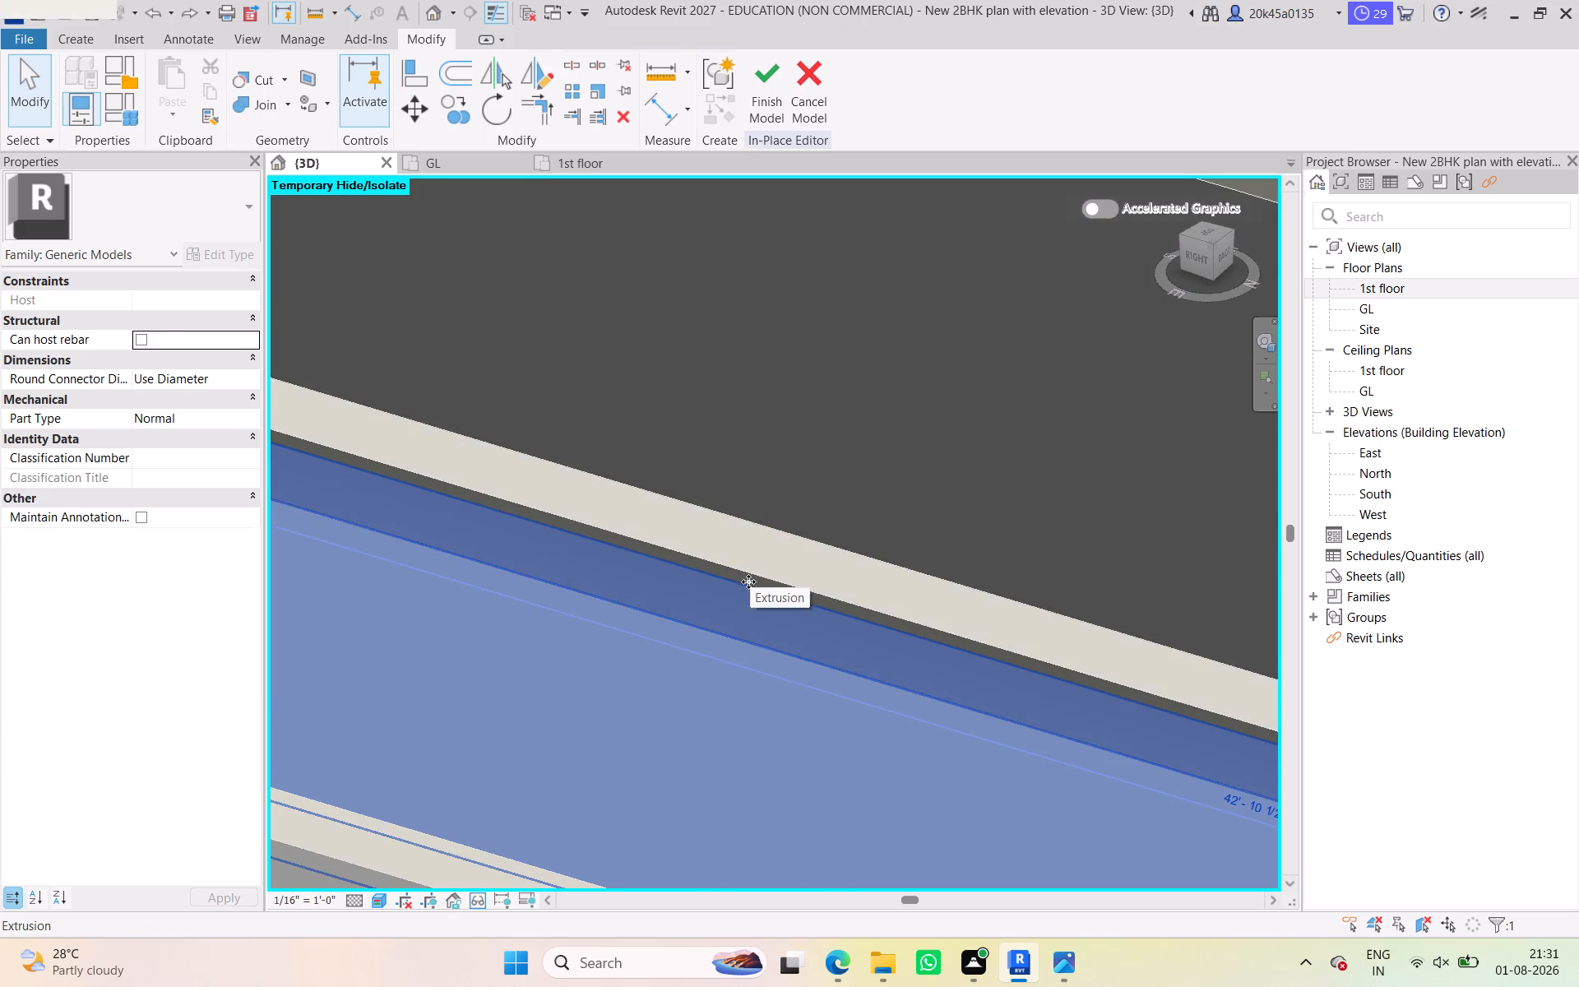
pyautogui.scroll(-4, 748, 582)
pyautogui.moveTo(748, 582); pyautogui.dragTo(736, 539, button='middle')
pyautogui.click(489, 906)
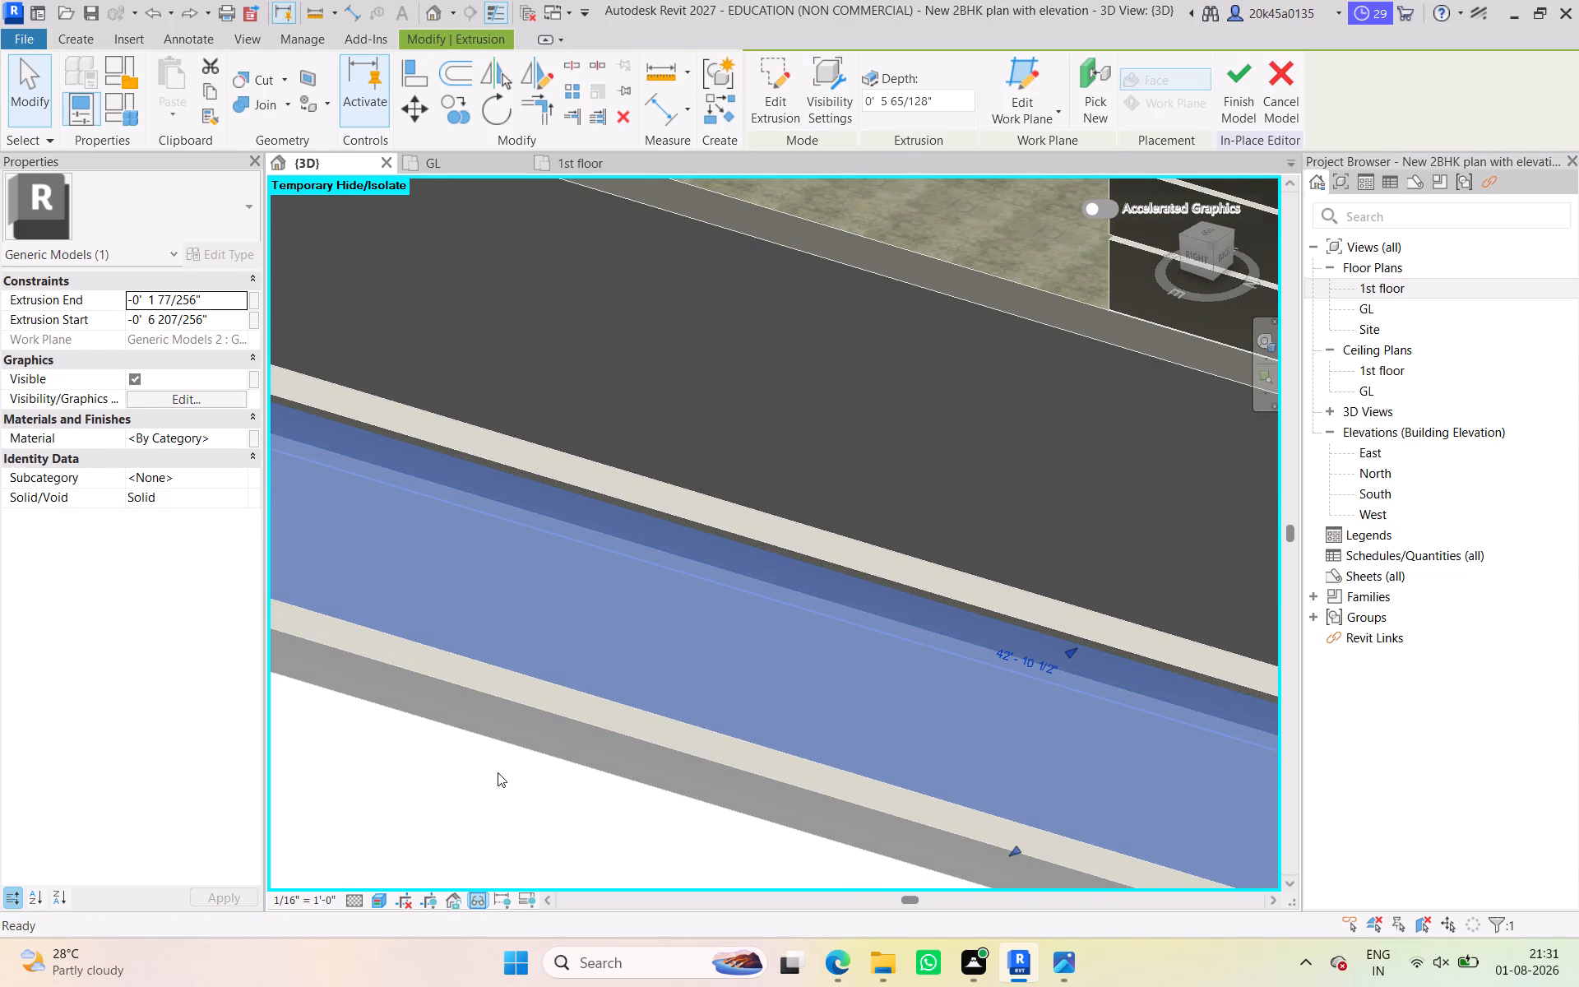
pyautogui.click(498, 774)
pyautogui.click(566, 686)
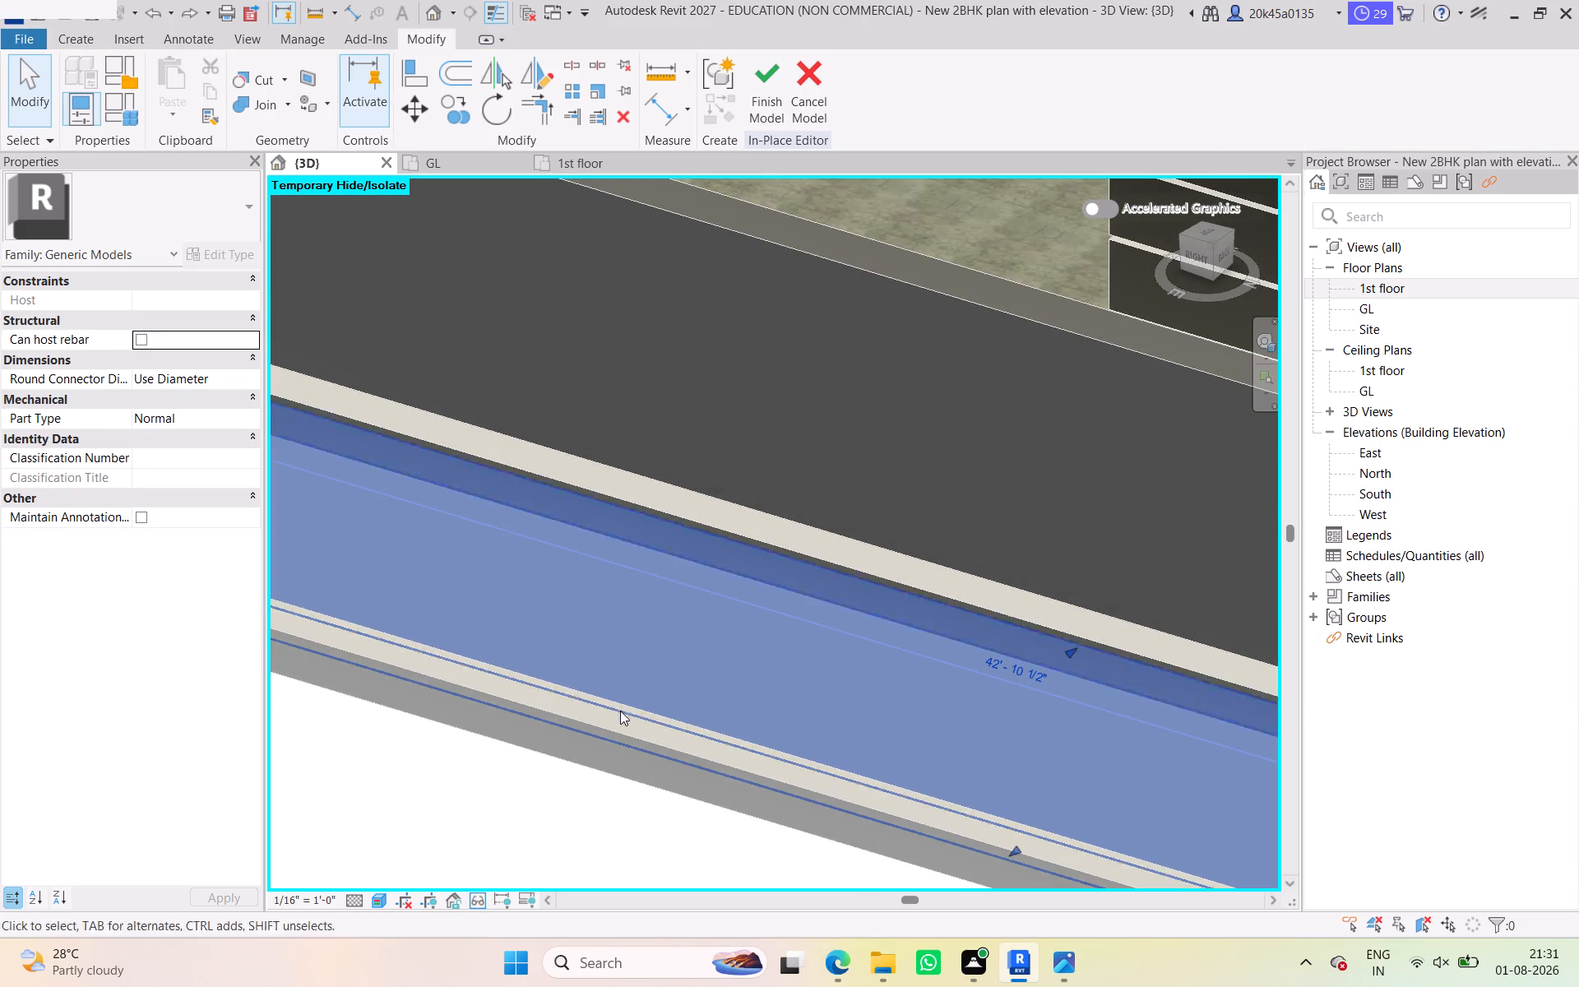
pyautogui.scroll(-2, 621, 736)
pyautogui.moveTo(621, 736); pyautogui.dragTo(637, 658, button='middle')
pyautogui.scroll(-3, 632, 683)
pyautogui.moveTo(632, 683); pyautogui.dragTo(484, 635, button='middle')
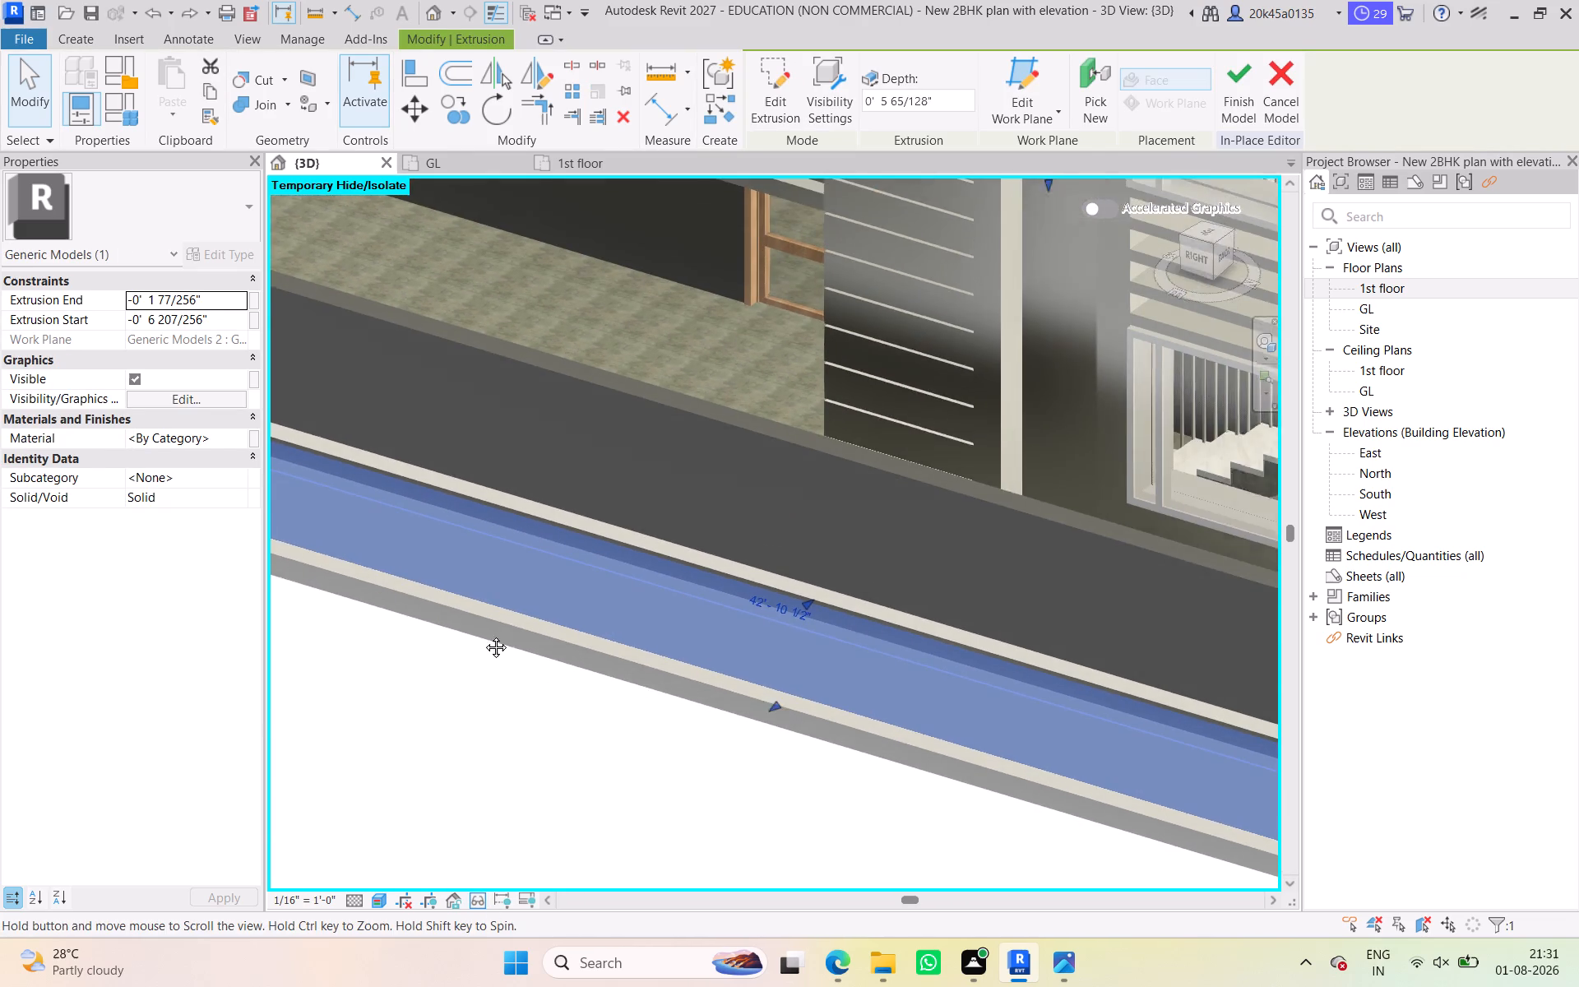
pyautogui.moveTo(484, 635); pyautogui.dragTo(468, 633, button='middle')
pyautogui.click(521, 714)
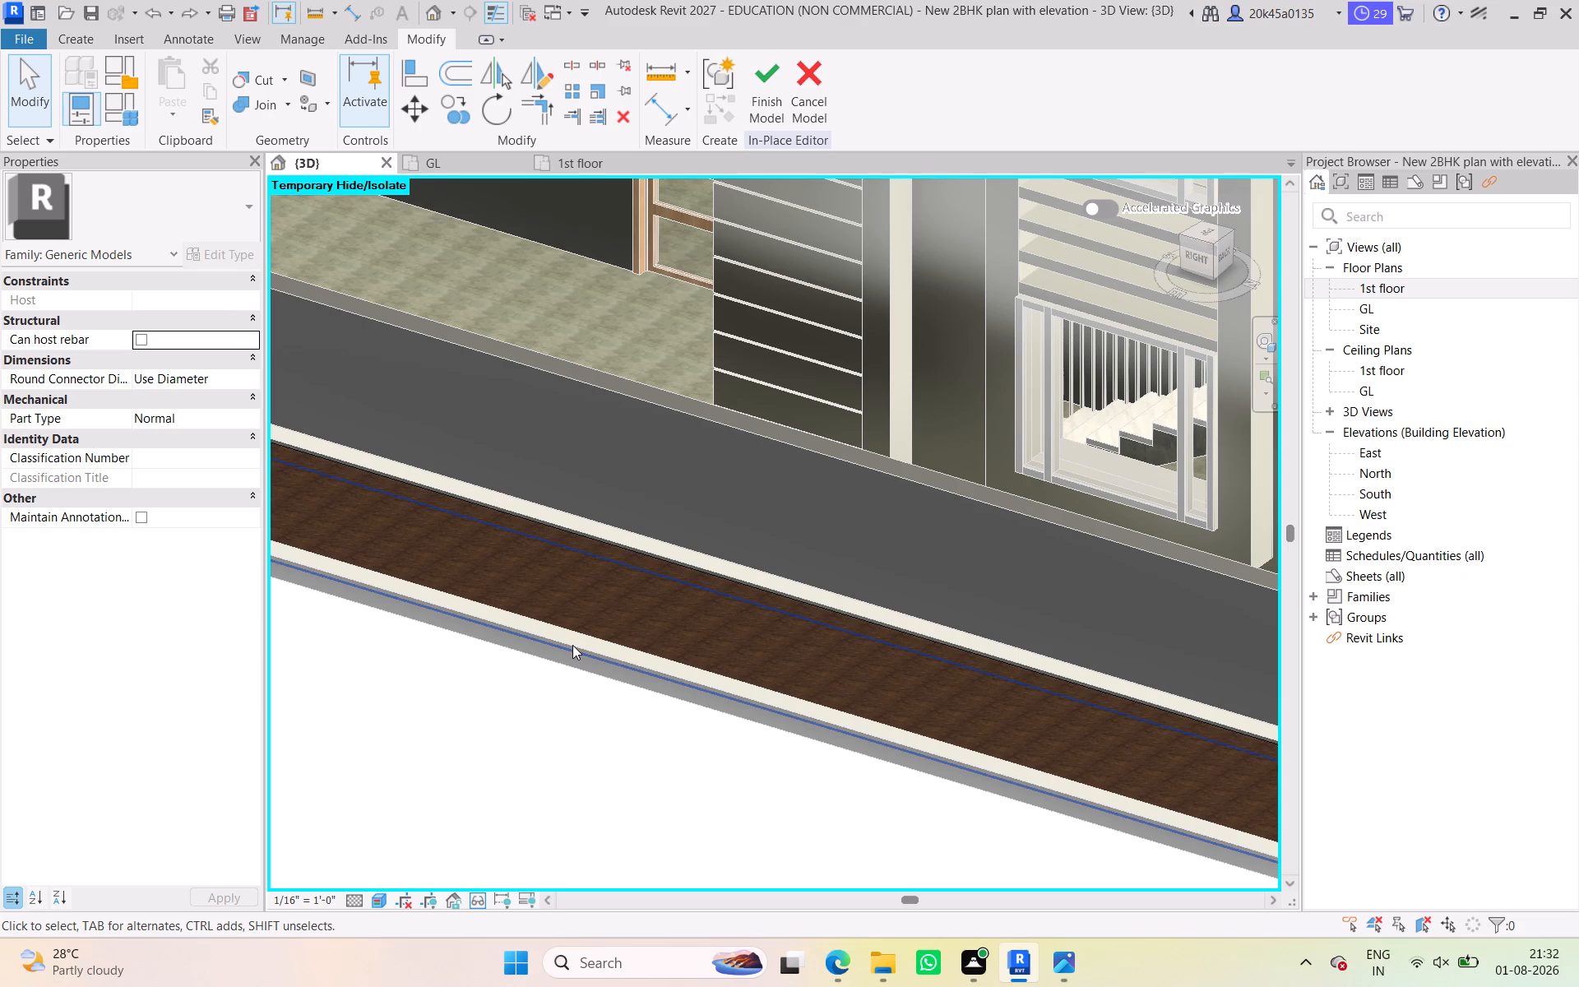
# Examine the strip extrusion at the corner near the staircase window, selecting it to check its extents there.
pyautogui.click(572, 645)
pyautogui.scroll(-2, 552, 679)
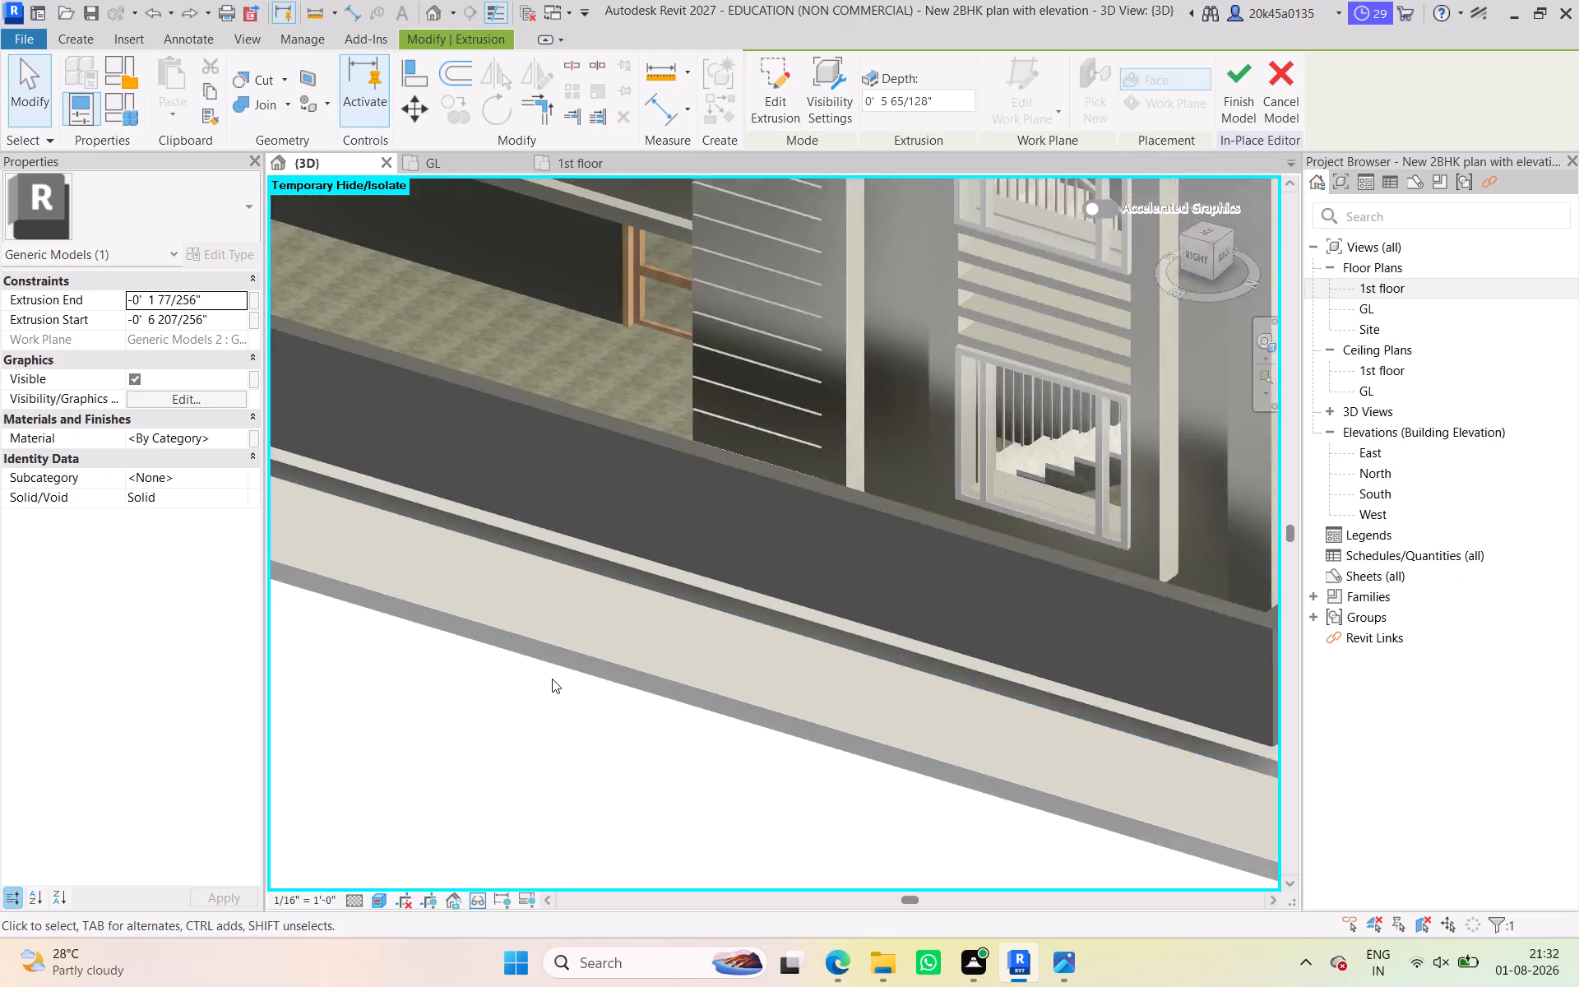
pyautogui.scroll(-1, 552, 679)
pyautogui.moveTo(553, 678); pyautogui.dragTo(531, 643, button='middle')
pyautogui.click(558, 717)
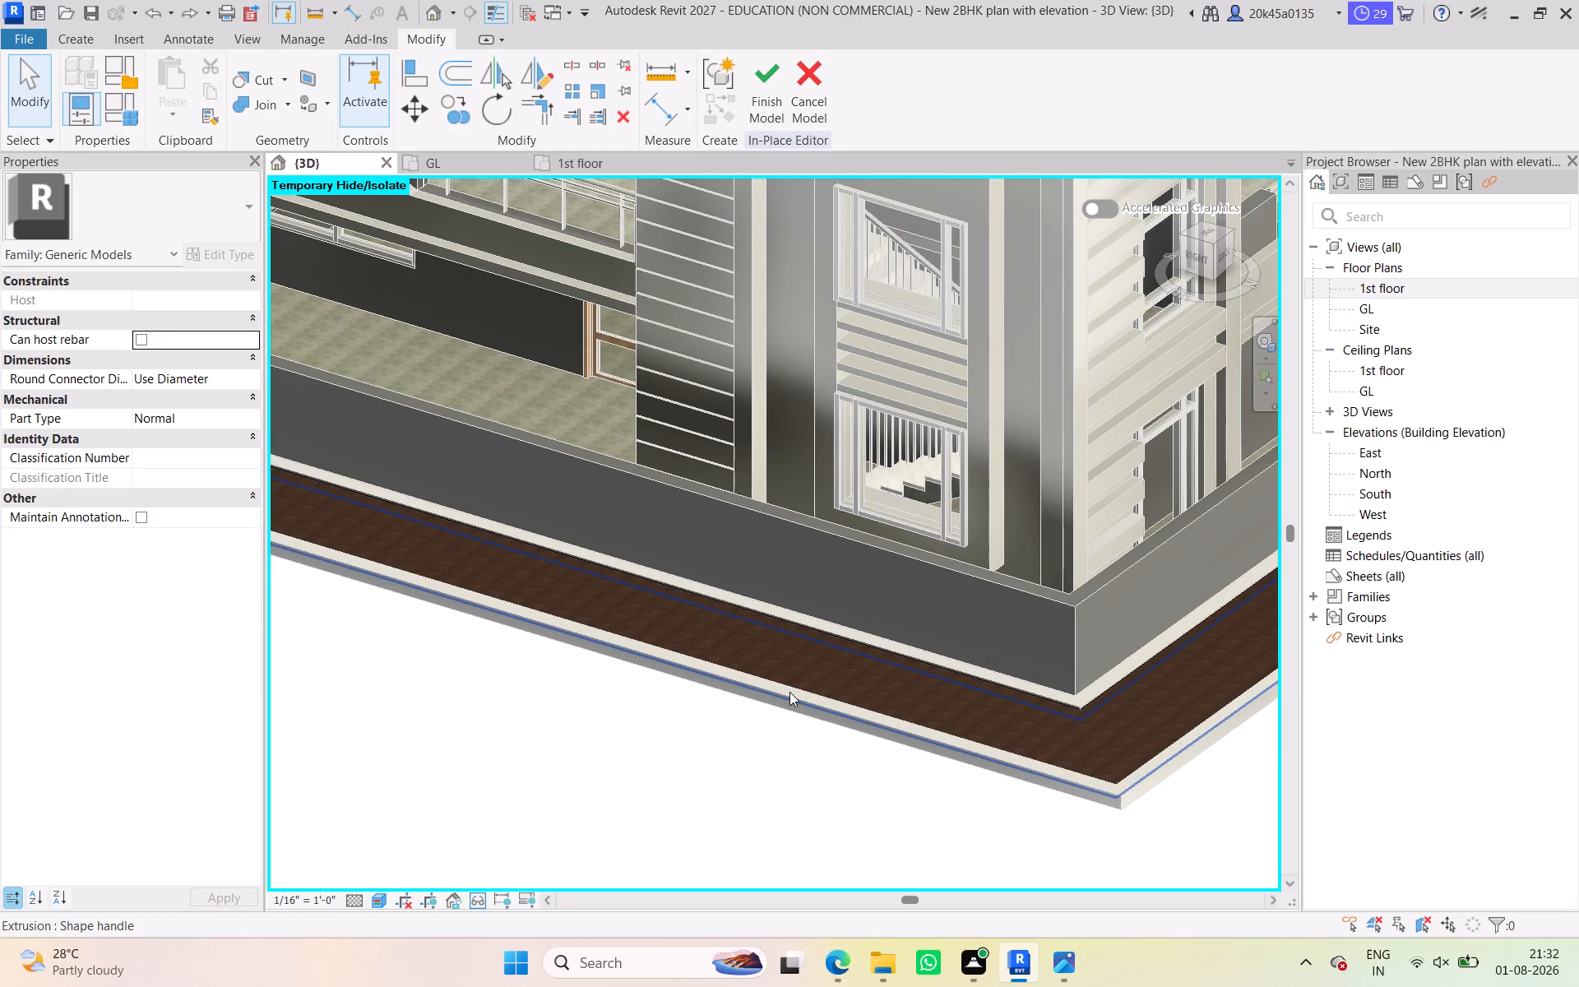
pyautogui.click(789, 692)
pyautogui.scroll(7, 1128, 772)
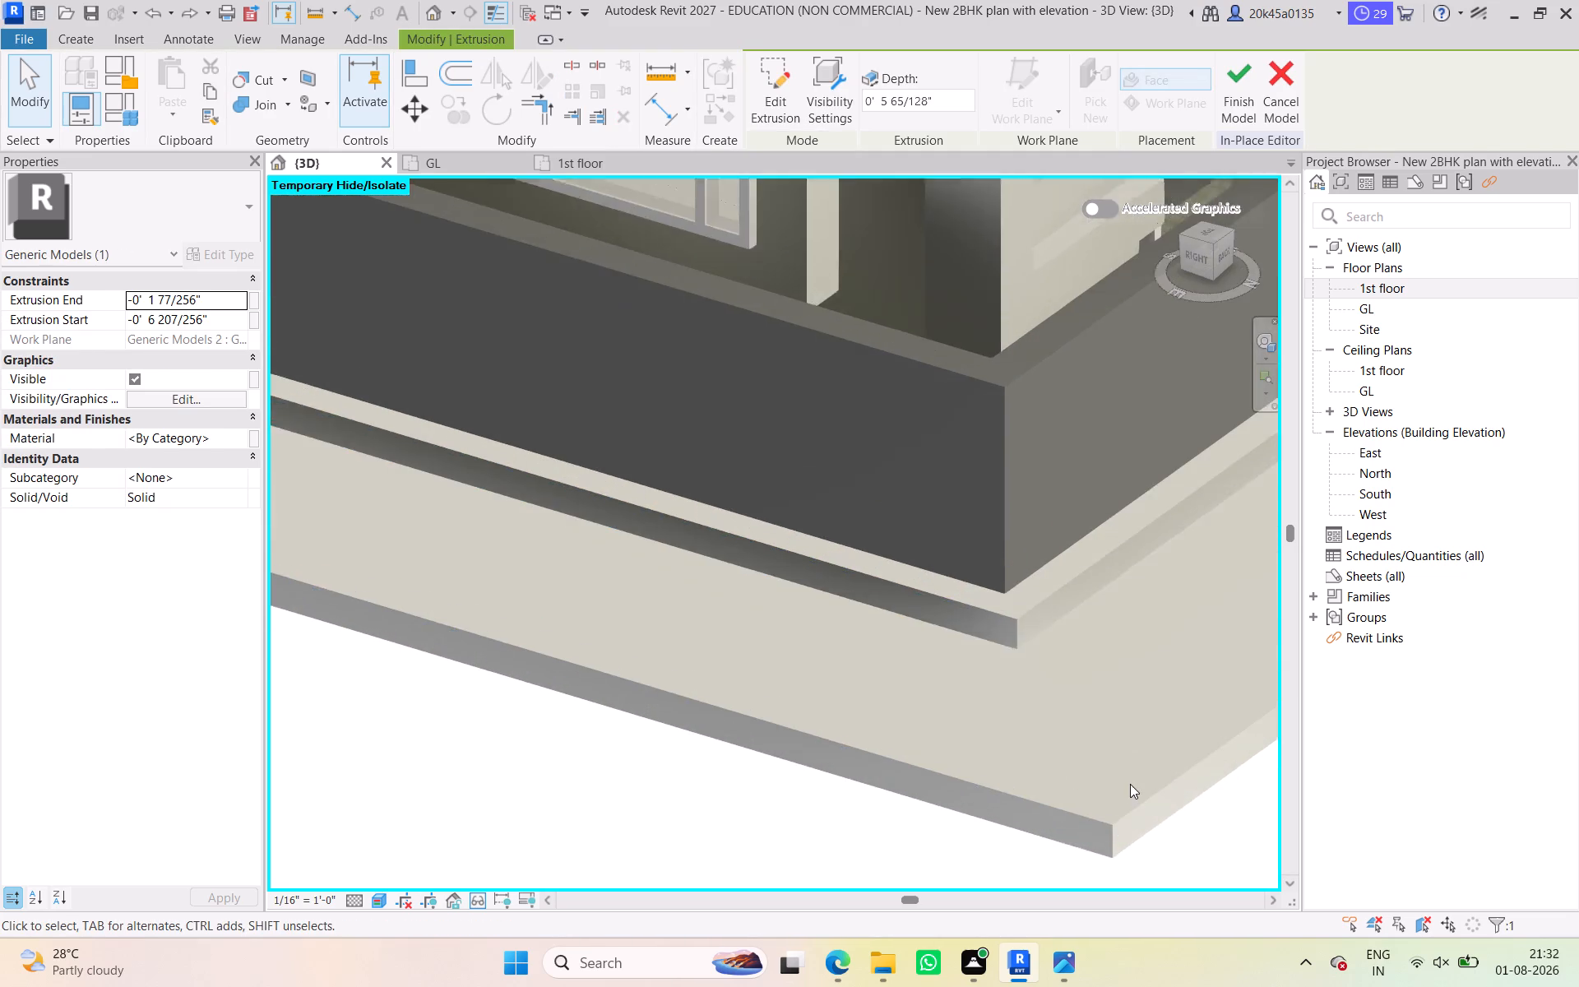
pyautogui.scroll(2, 1130, 784)
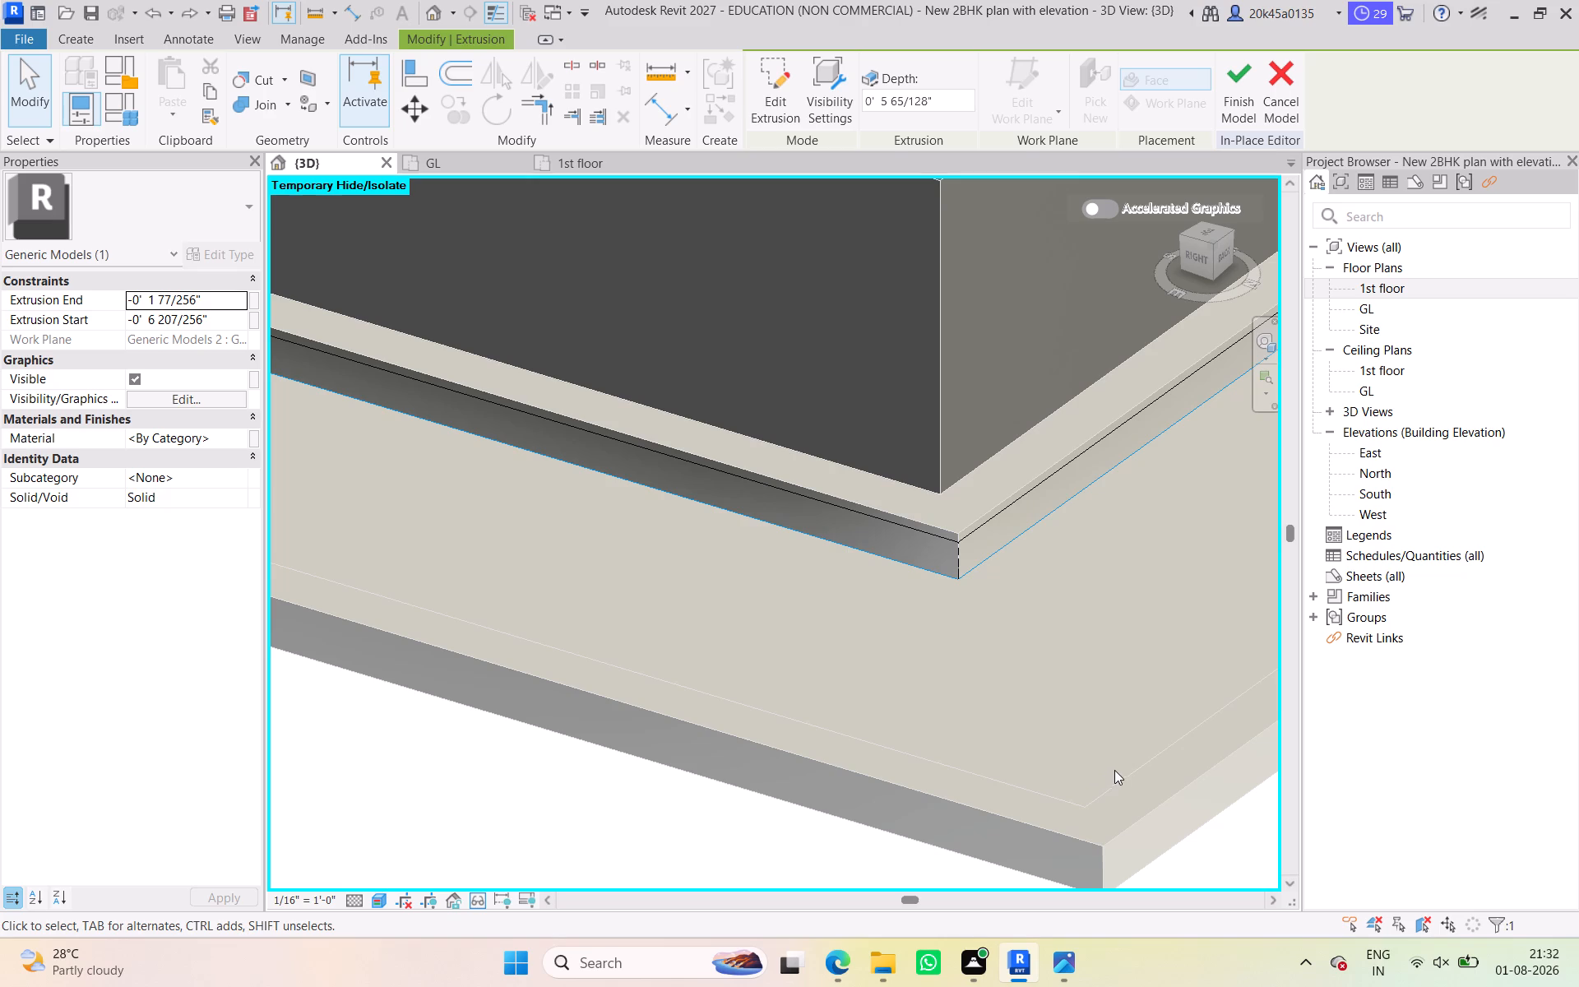
pyautogui.click(964, 541)
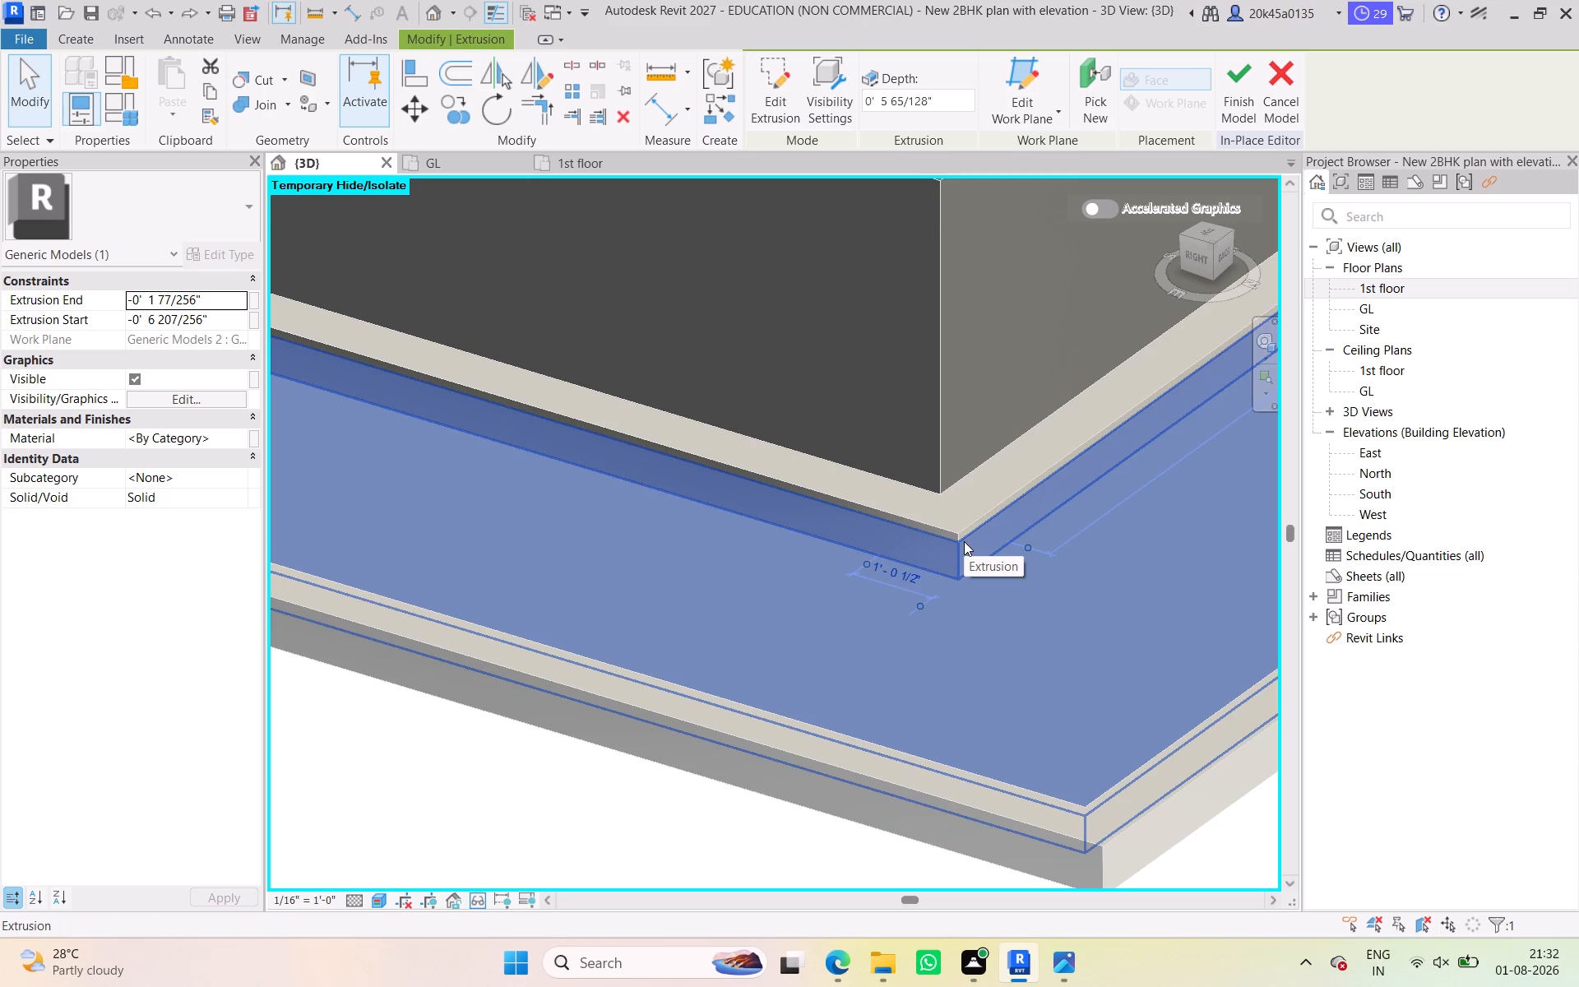
pyautogui.scroll(-2, 981, 600)
pyautogui.moveTo(981, 600); pyautogui.dragTo(918, 532, button='middle')
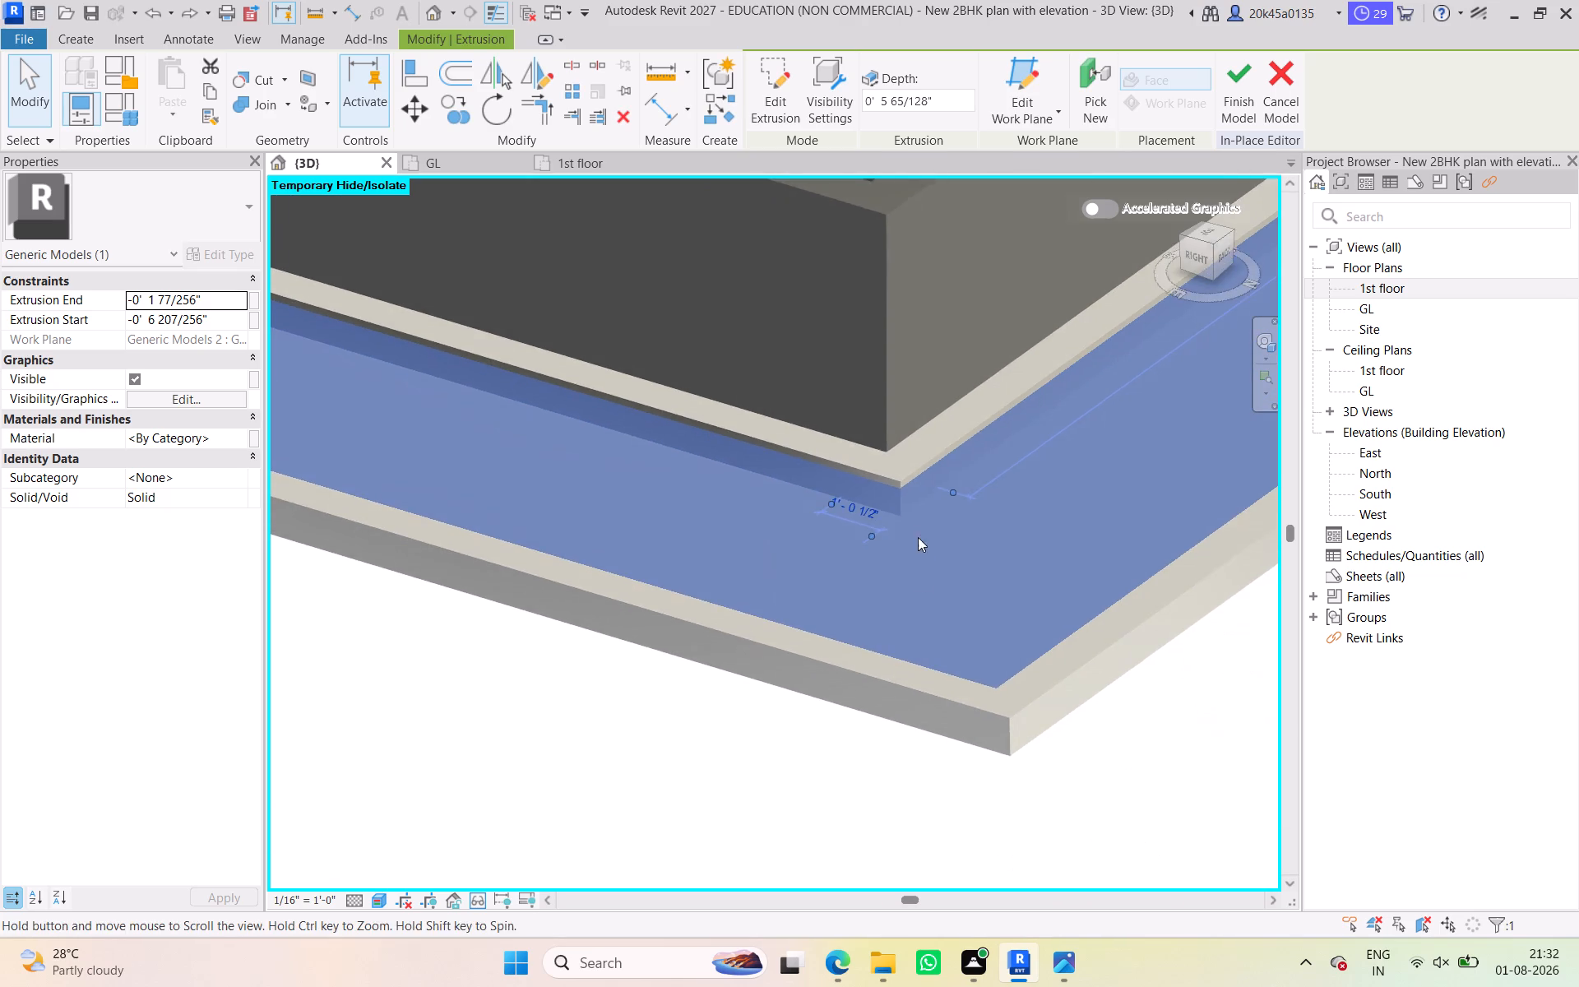
pyautogui.scroll(-3, 918, 671)
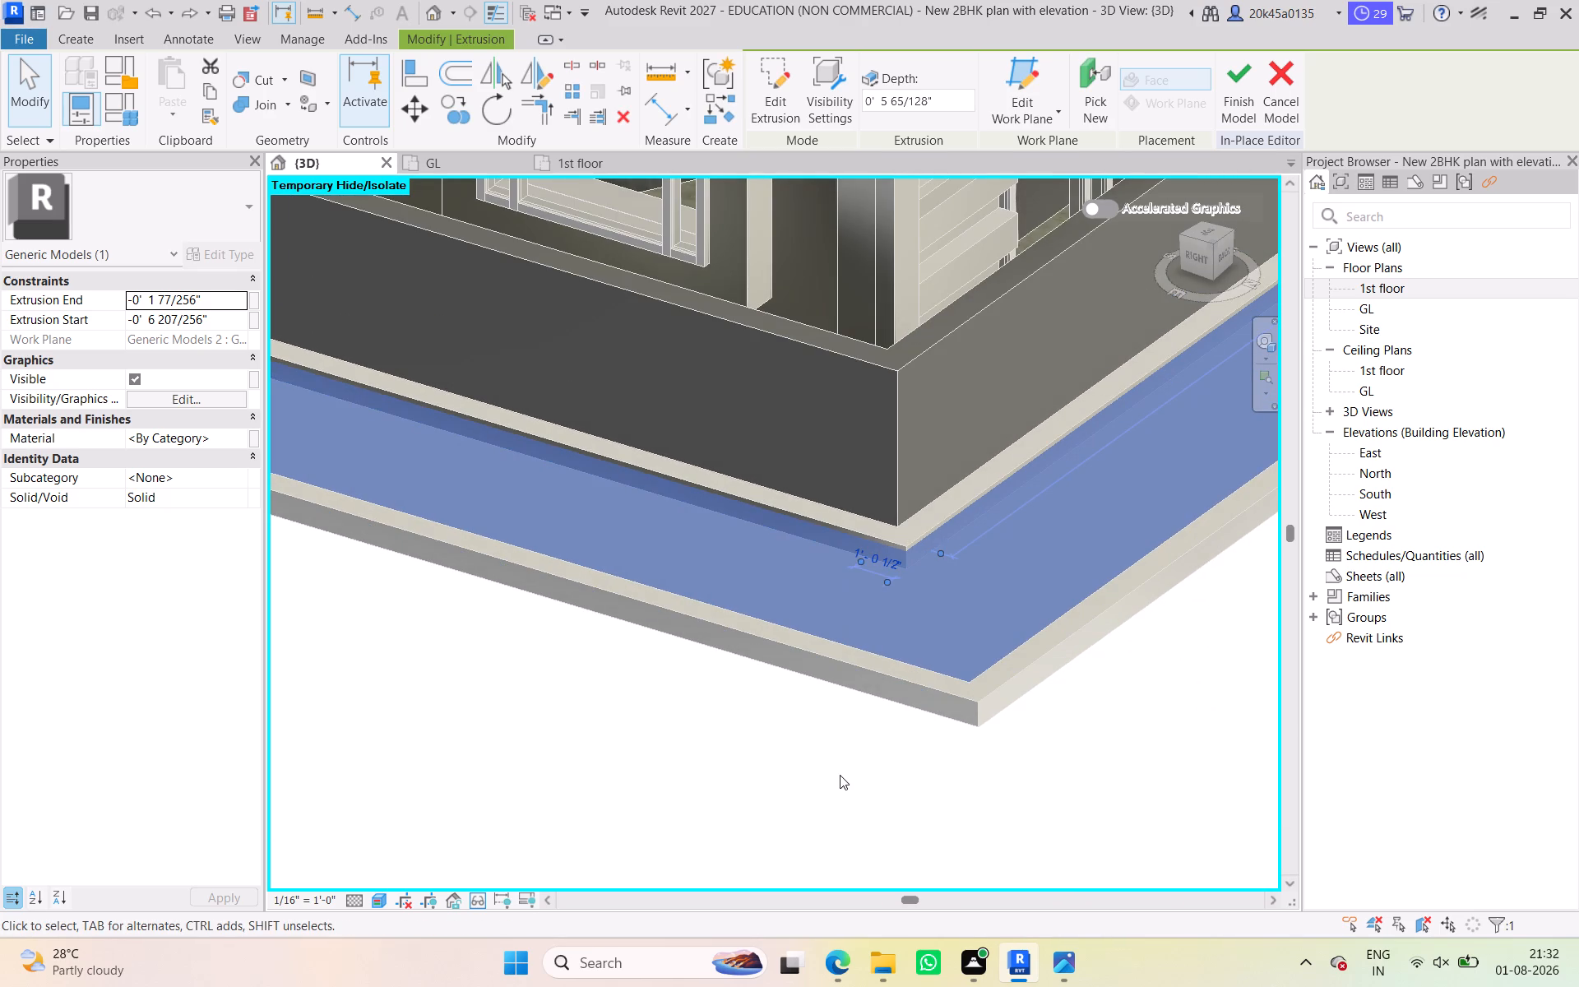
pyautogui.click(842, 775)
# Temporarily hide the strip extrusion in the 3D view, selecting it at the corner near the staircase window.
pyautogui.scroll(2, 919, 531)
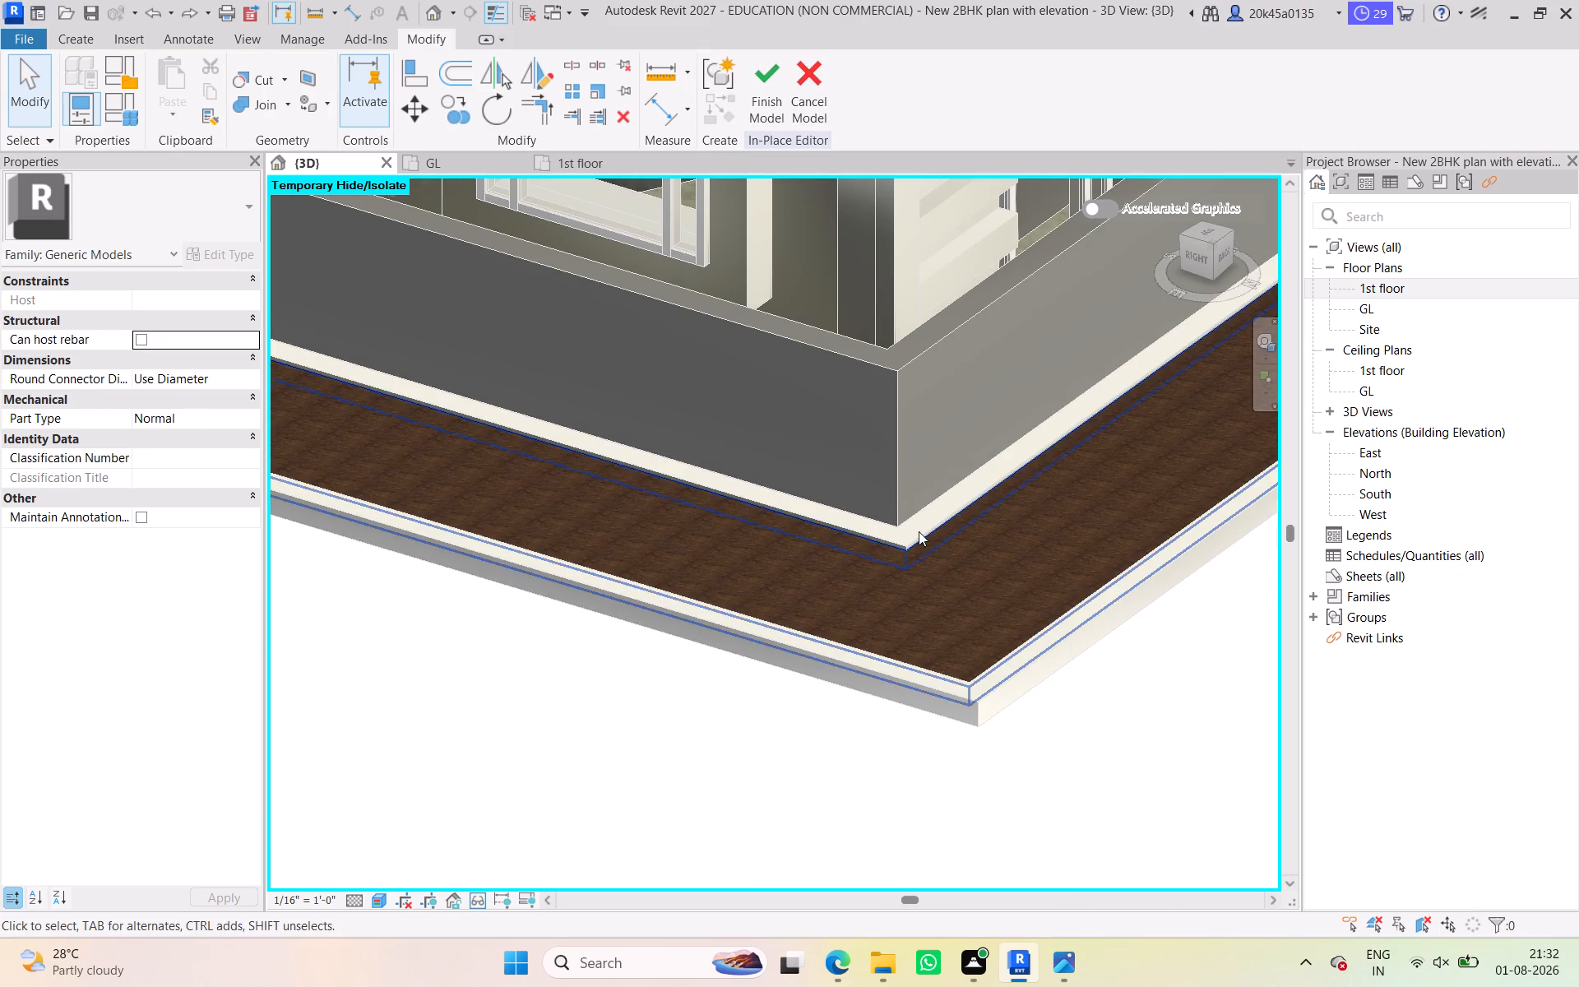
pyautogui.scroll(2, 919, 531)
pyautogui.click(906, 569)
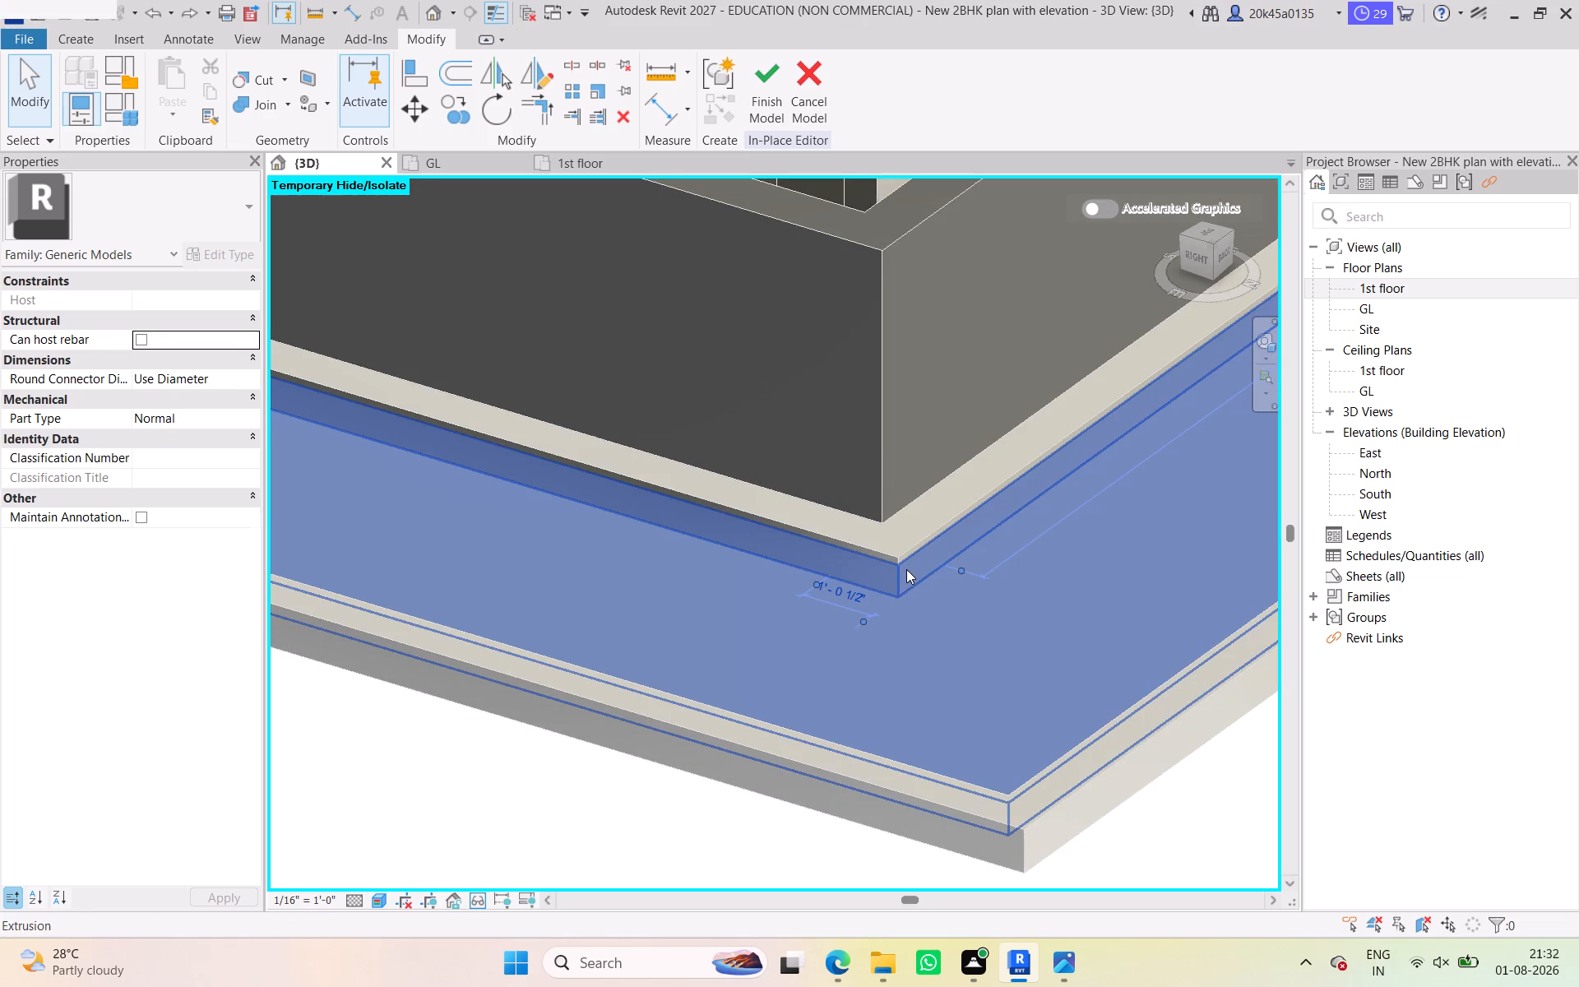
pyautogui.write('HH')
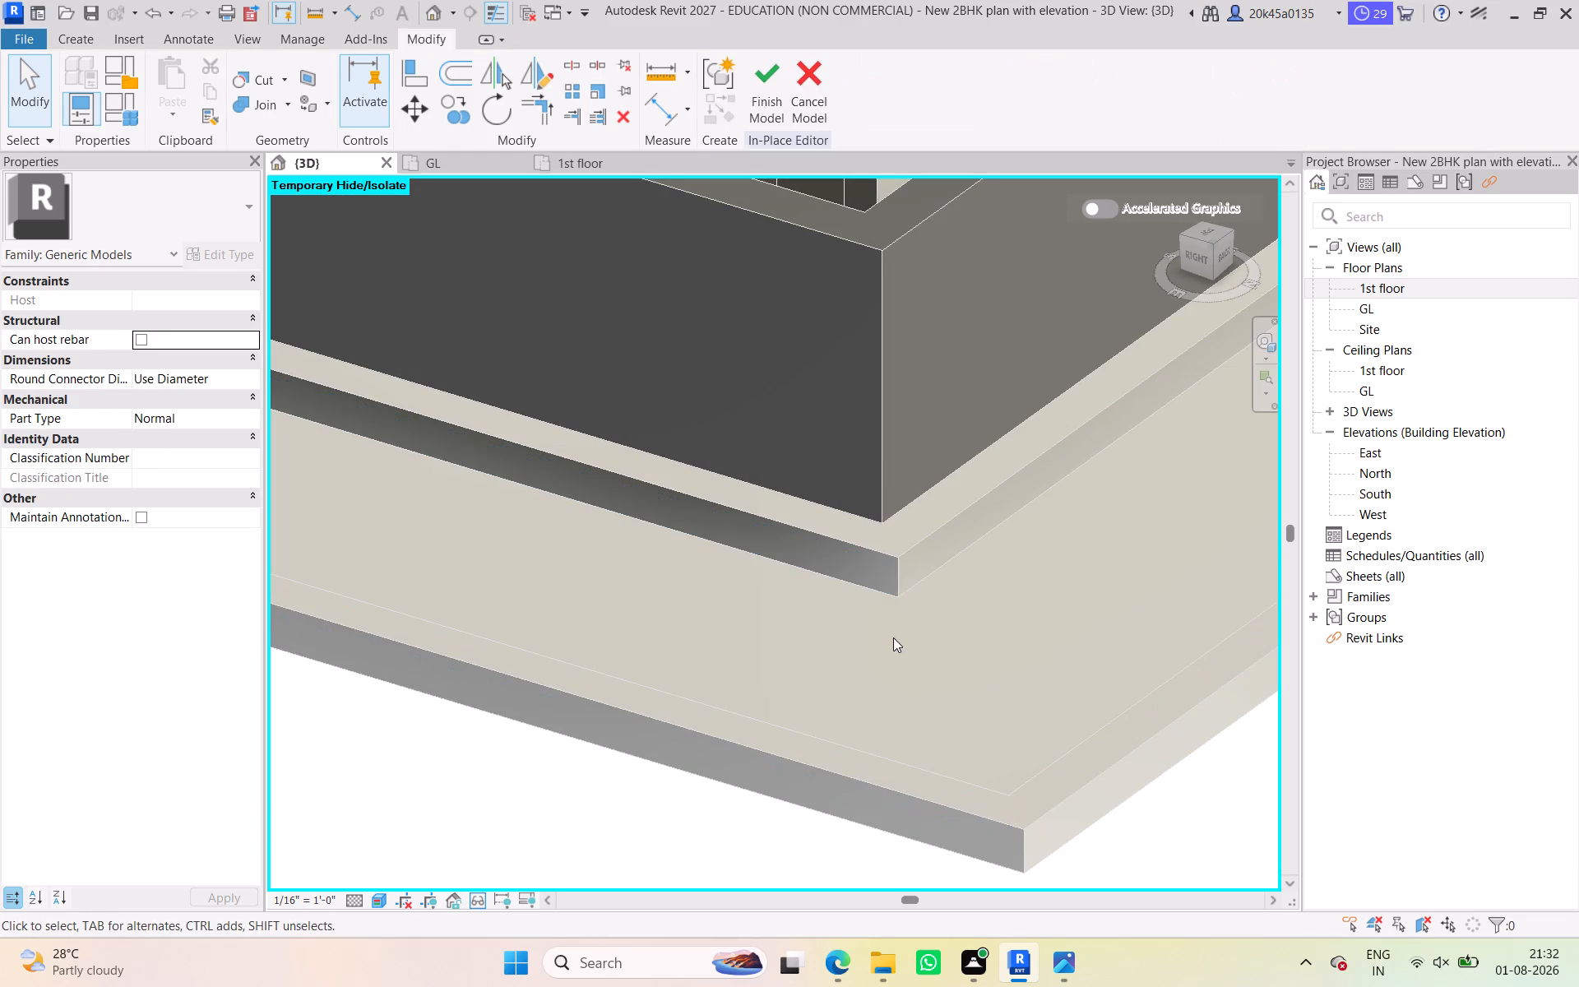
pyautogui.click(761, 793)
# Cancel the in-place editing of the boundary strip model.
pyautogui.scroll(-3, 1030, 825)
pyautogui.moveTo(1027, 822); pyautogui.dragTo(940, 711, button='middle')
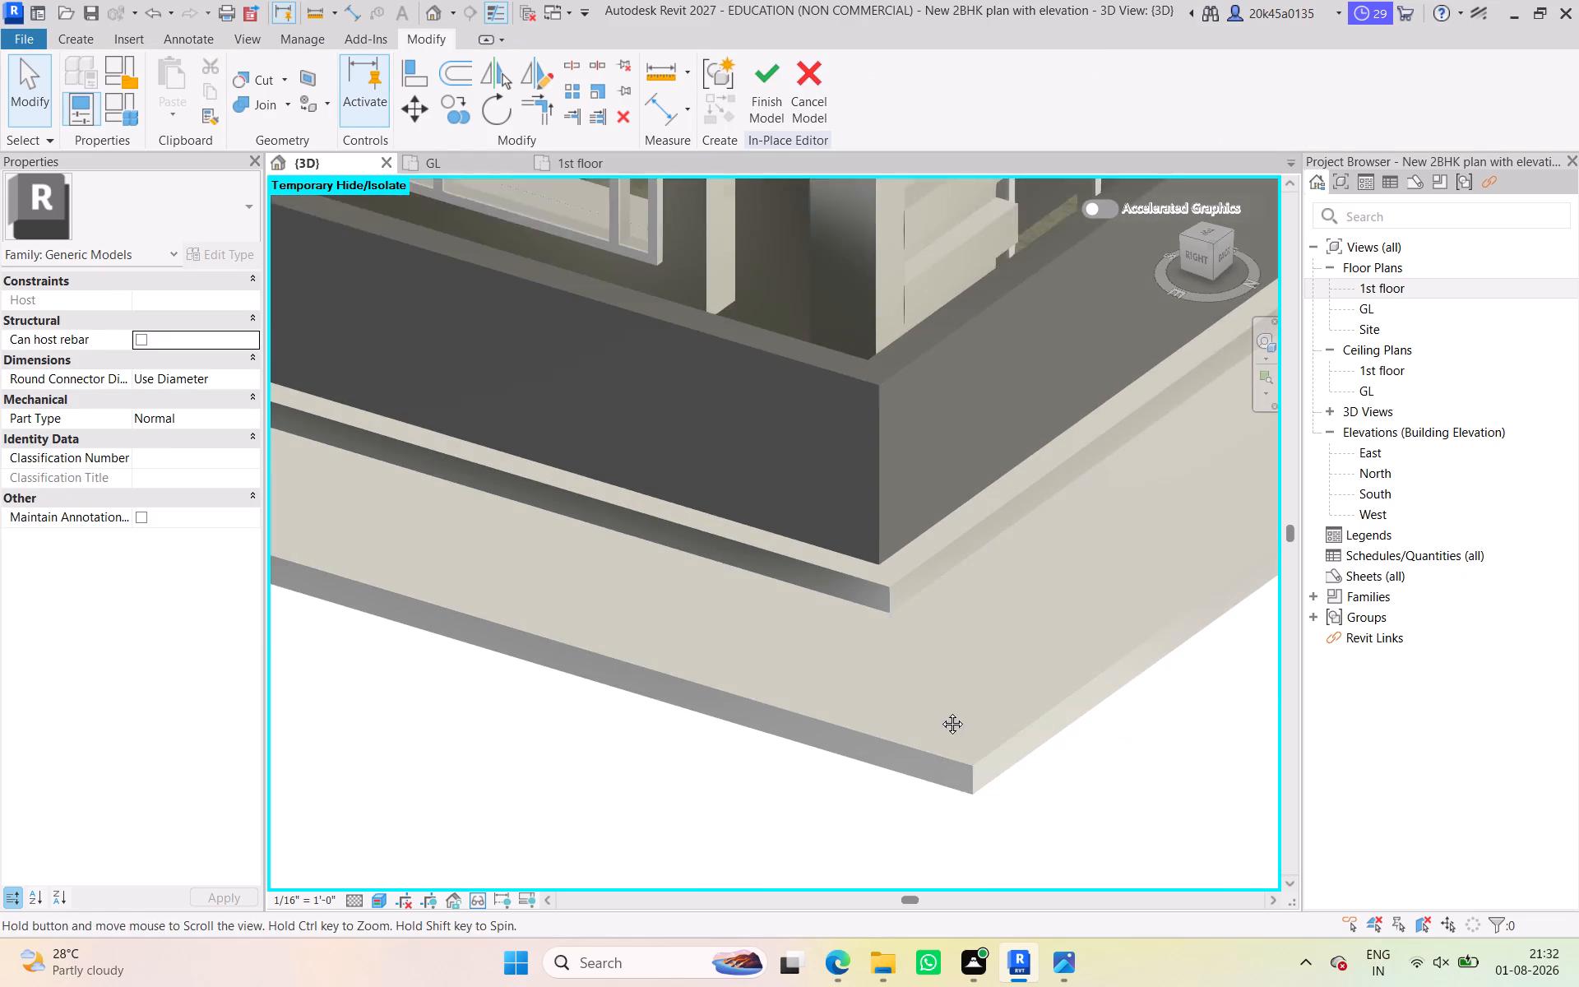
pyautogui.moveTo(940, 711); pyautogui.dragTo(939, 710, button='middle')
pyautogui.click(873, 762)
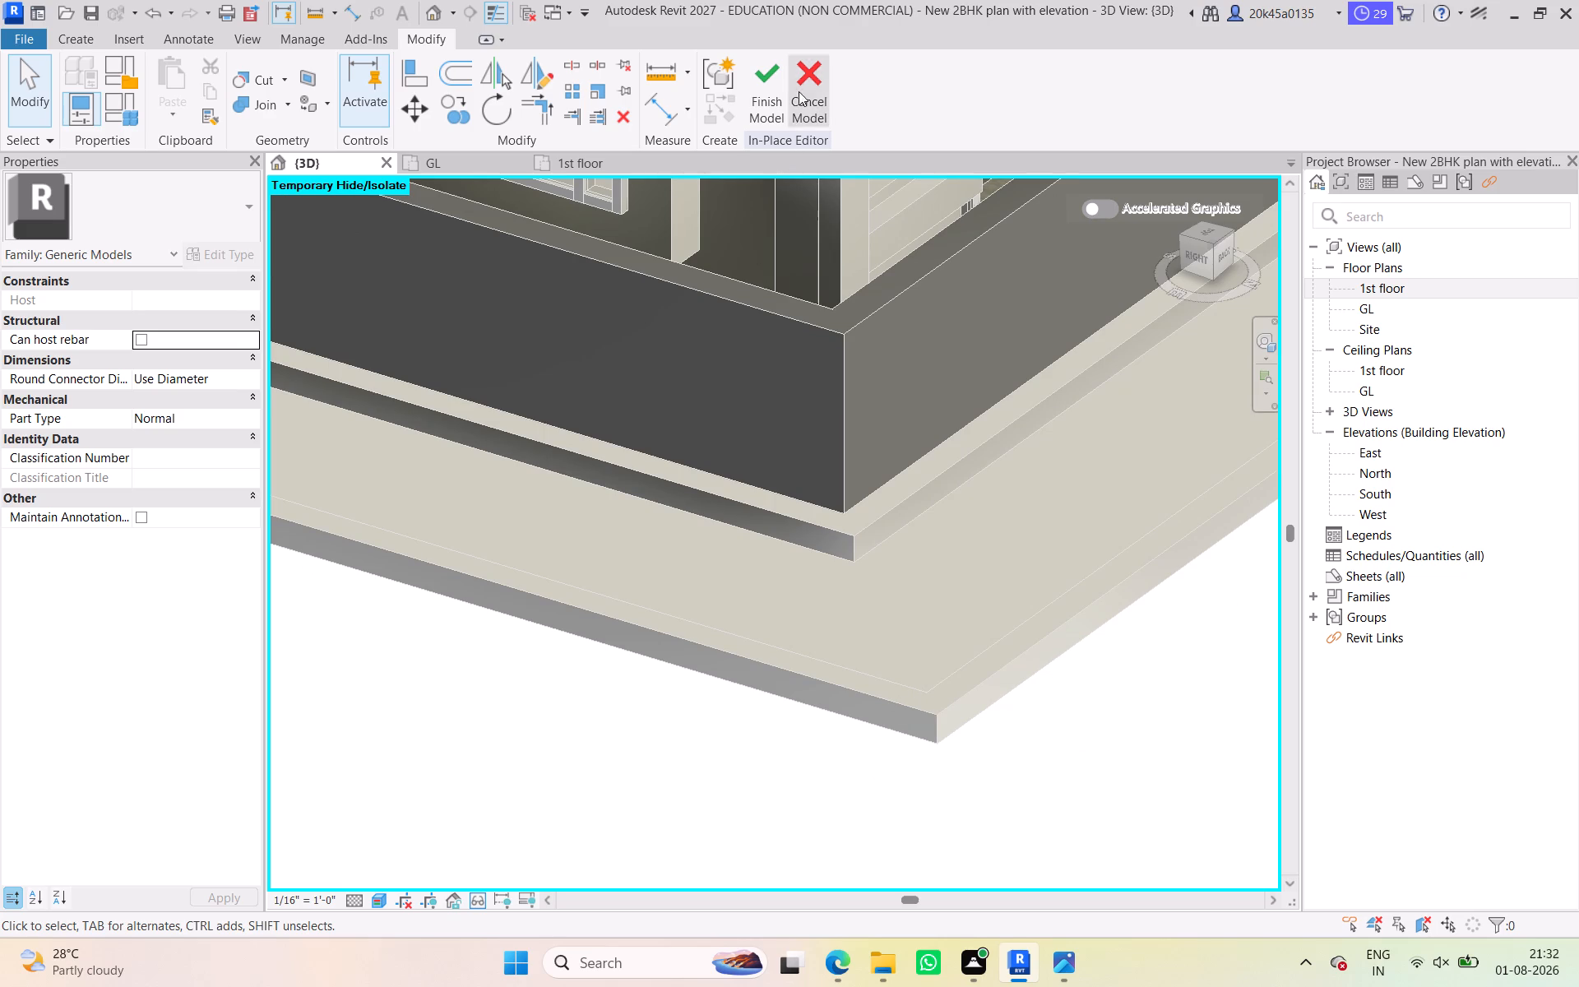
pyautogui.click(804, 81)
pyautogui.click(834, 507)
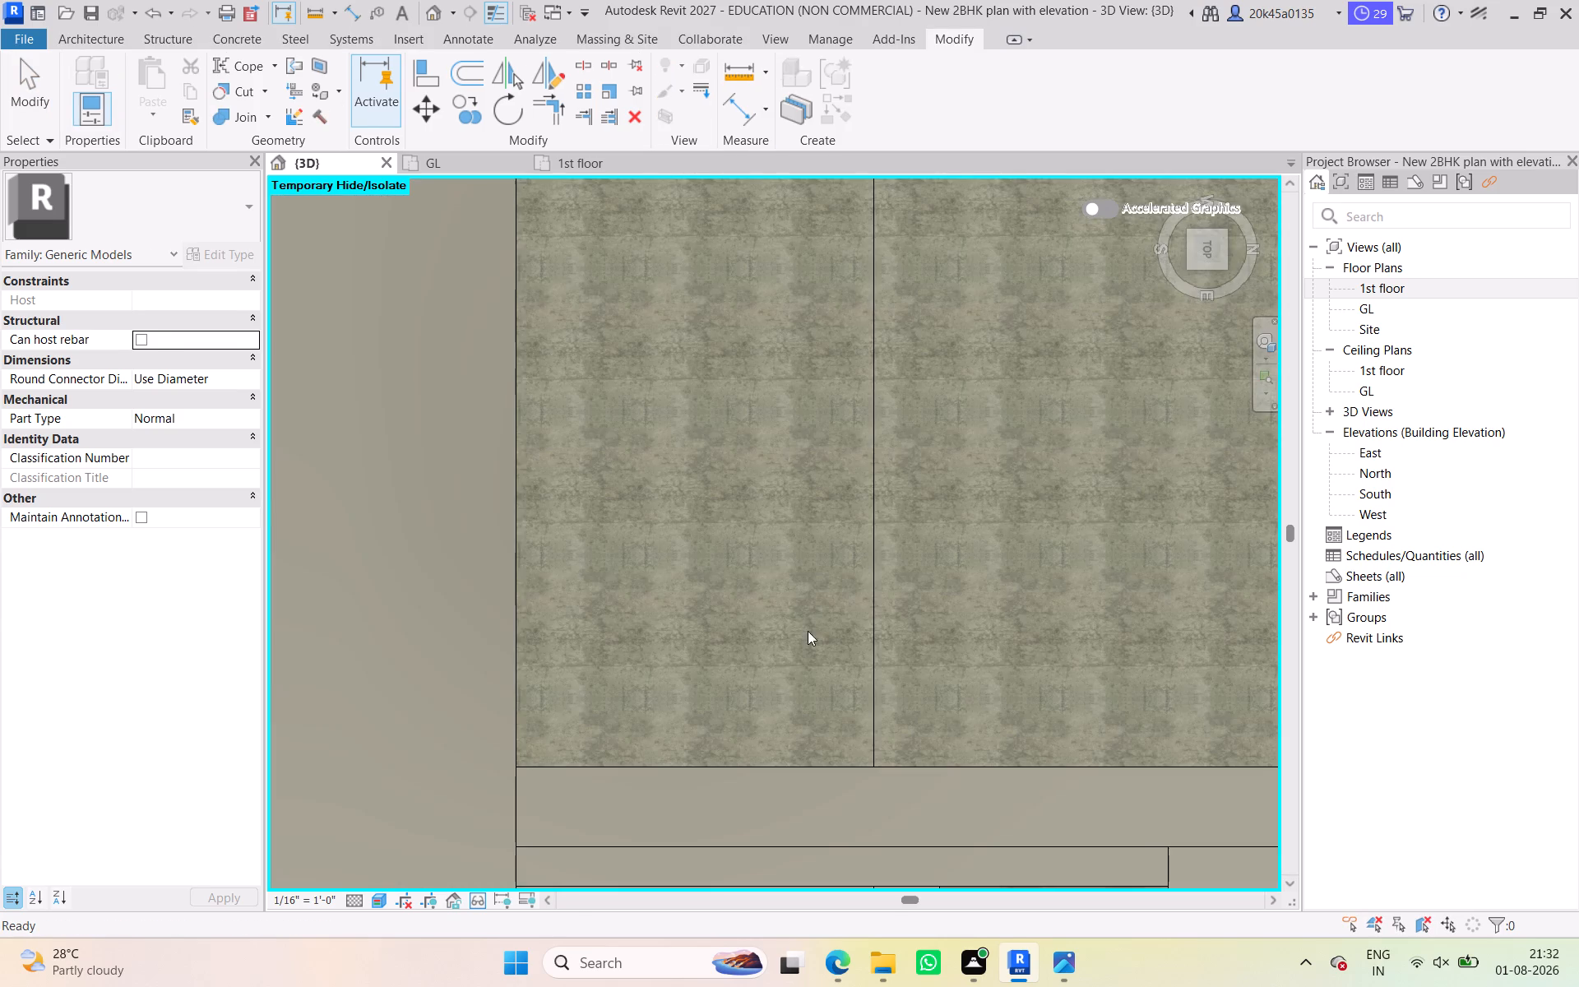
# Examine the outer kerb and the recess beside the gate in 3D, from the top view to a close angled view.
pyautogui.scroll(-9, 774, 680)
pyautogui.middleClick(715, 470)
pyautogui.scroll(-4, 720, 531)
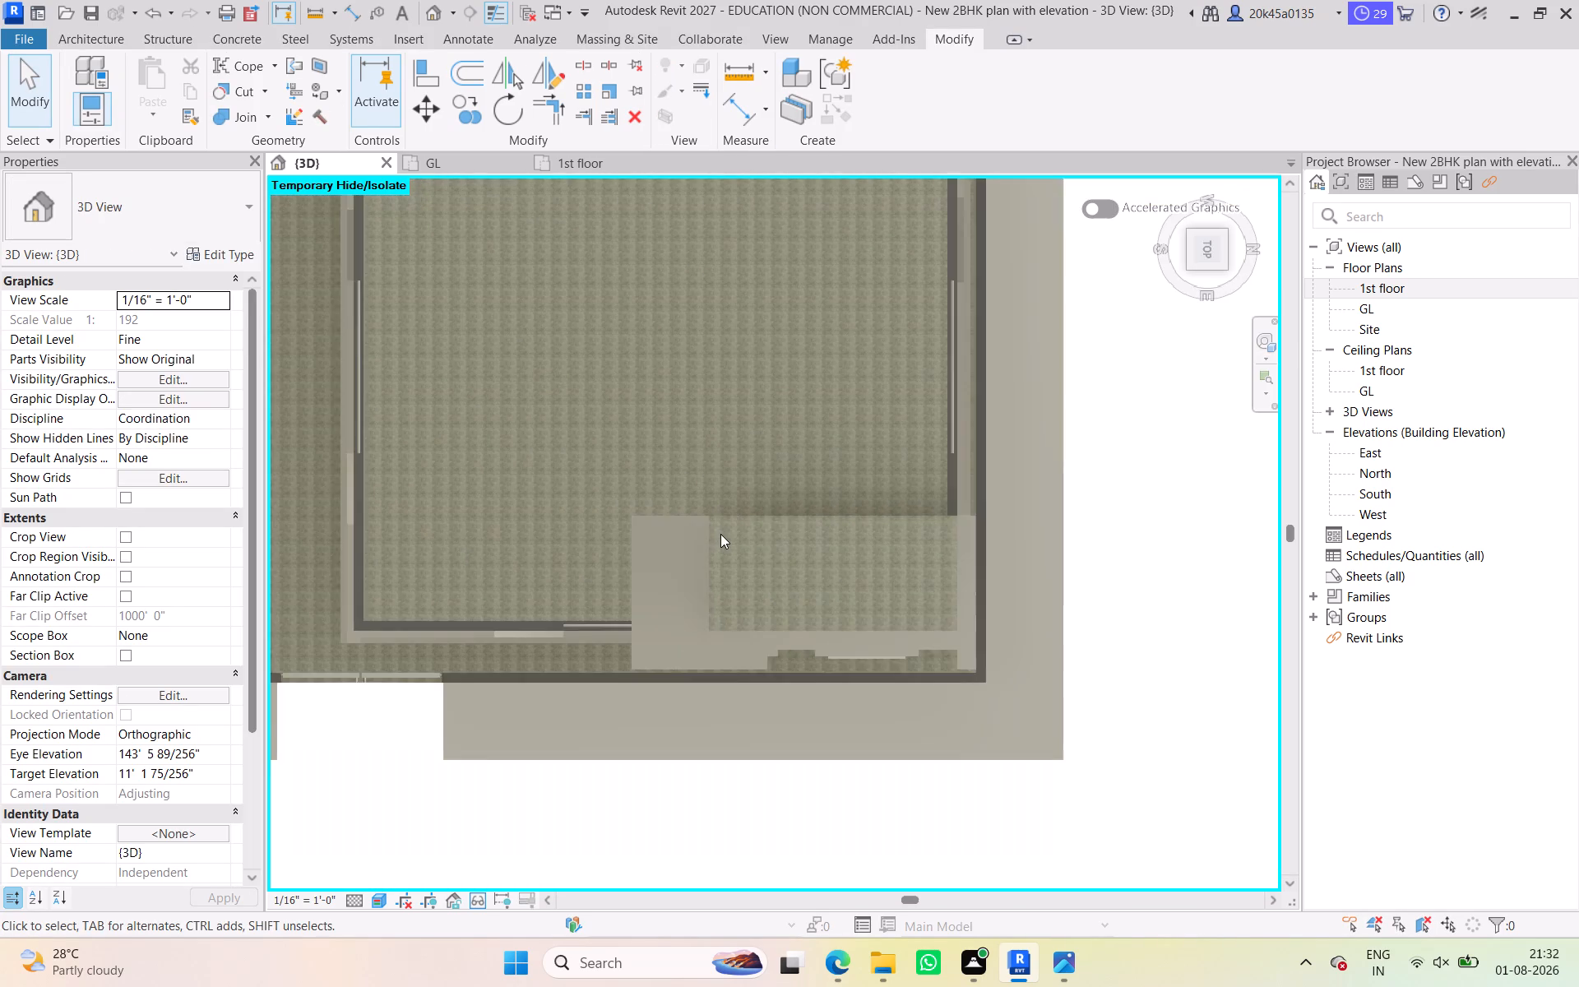
pyautogui.moveTo(723, 535); pyautogui.dragTo(739, 531, button='middle')
pyautogui.keyDown('shift'); pyautogui.moveTo(697, 759); pyautogui.dragTo(807, 591, button='middle'); pyautogui.keyUp('shift')
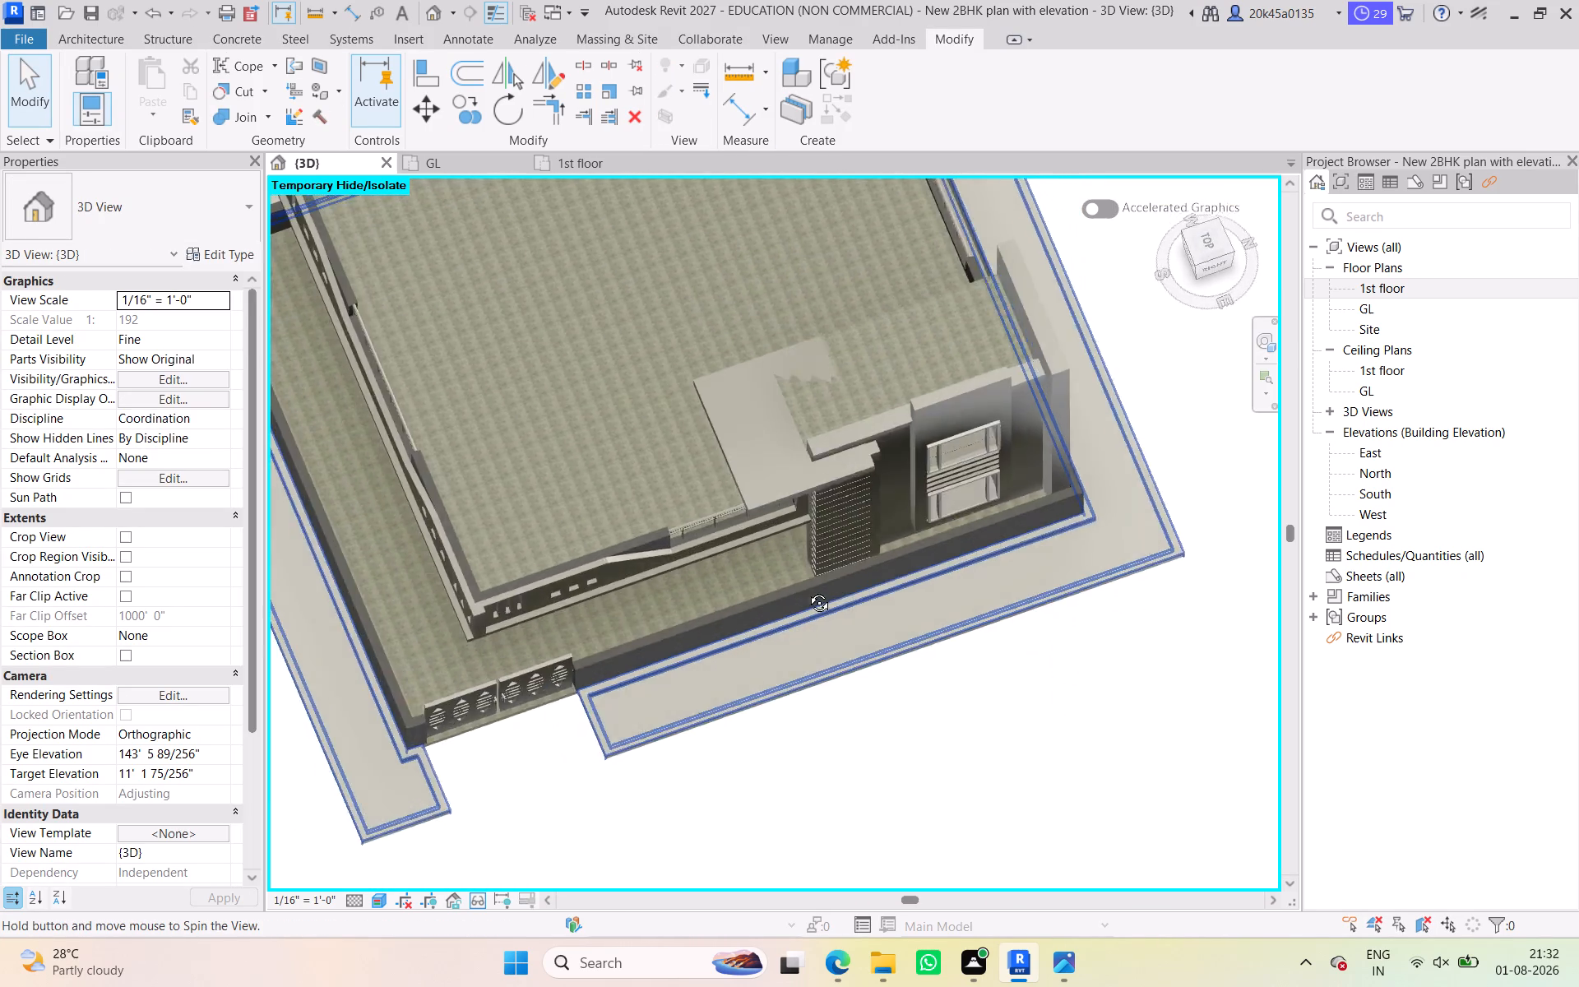
pyautogui.keyDown('shift'); pyautogui.moveTo(807, 591); pyautogui.dragTo(879, 512, button='middle'); pyautogui.keyUp('shift')
pyautogui.scroll(3, 759, 679)
pyautogui.moveTo(766, 684); pyautogui.dragTo(825, 719, button='middle')
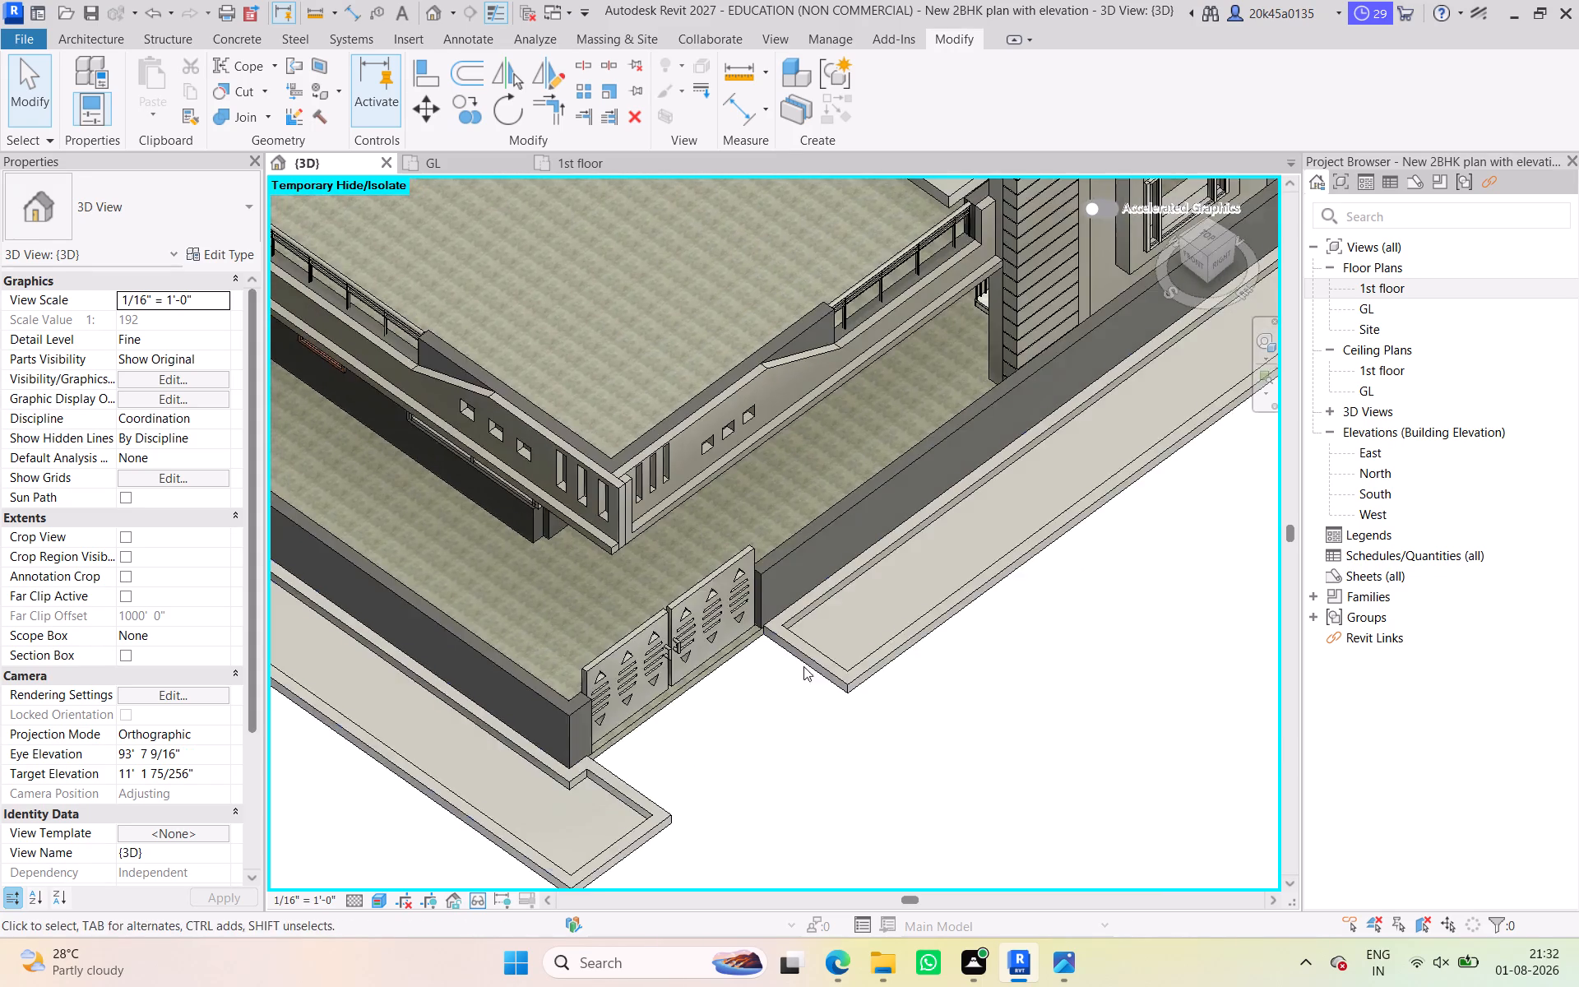
# Examine the kerb and recess at the strip's end beside the gate, selecting the boundary strip model to check its edges.
pyautogui.scroll(10, 799, 652)
pyautogui.click(670, 557)
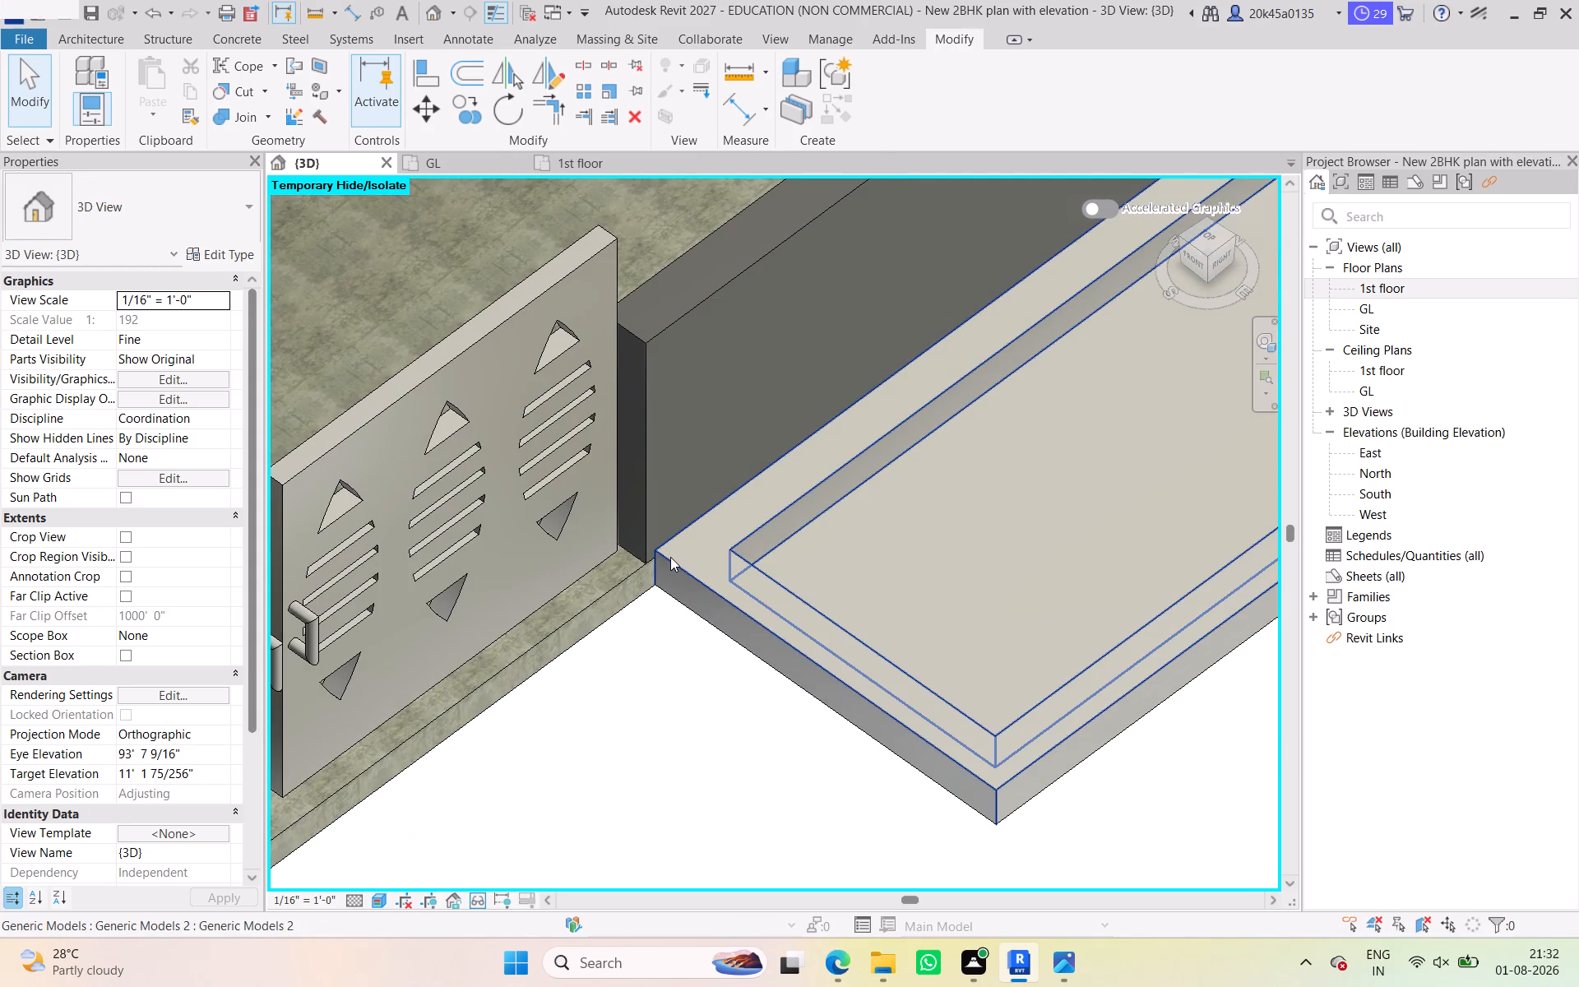
pyautogui.scroll(9, 735, 595)
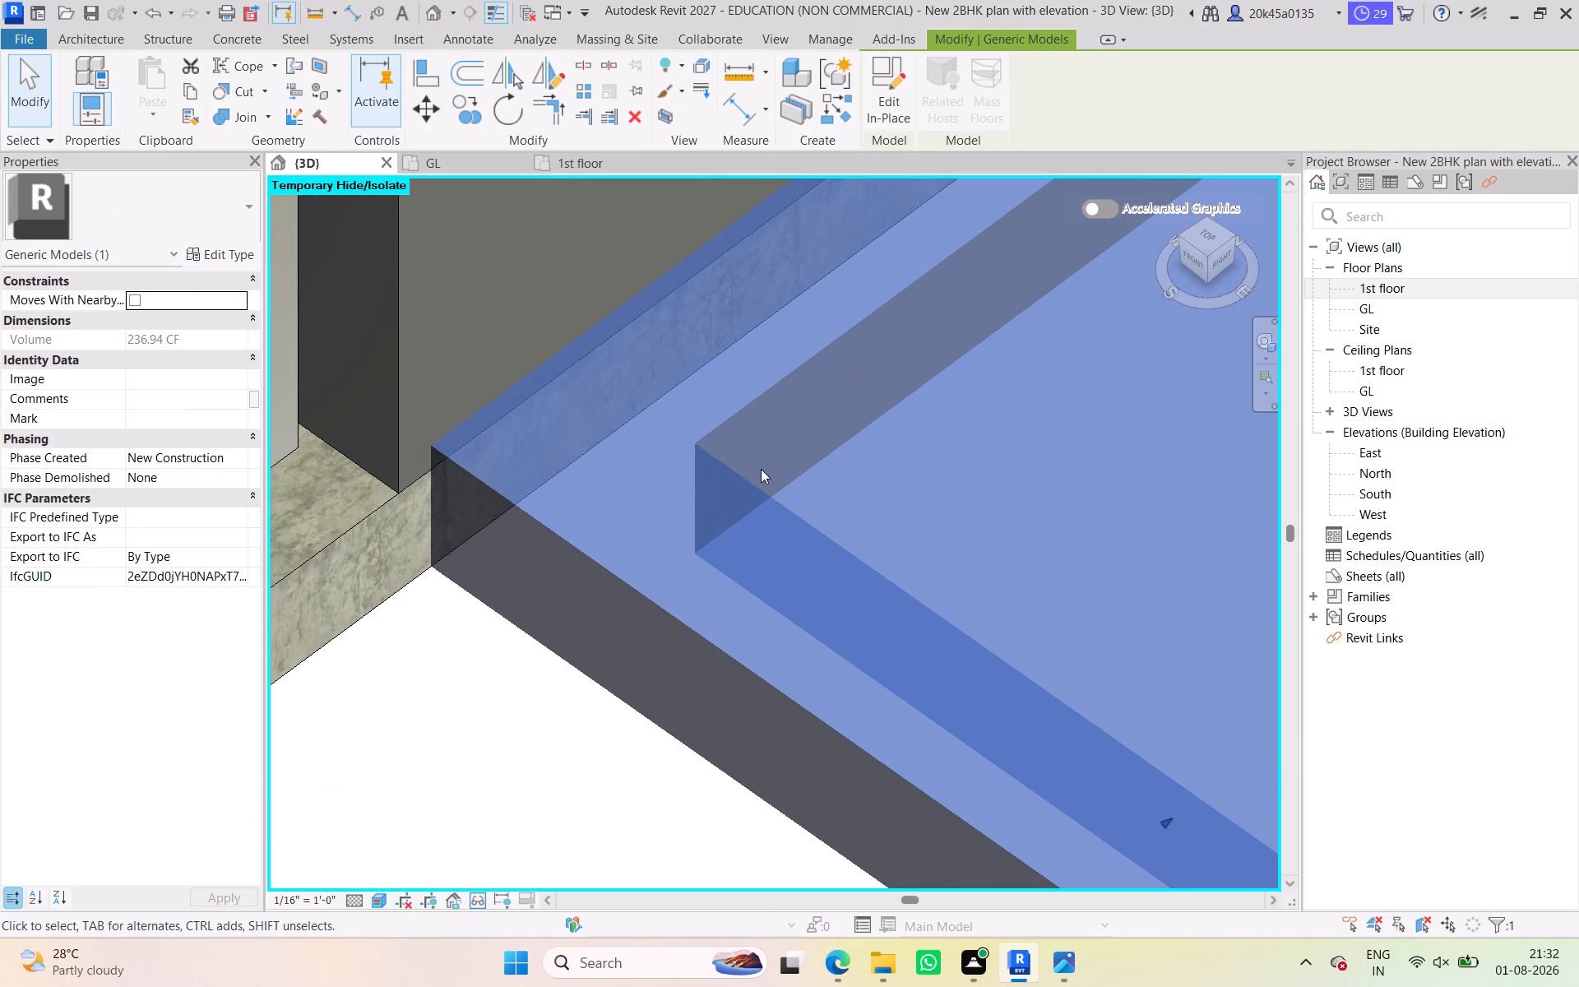
pyautogui.click(461, 705)
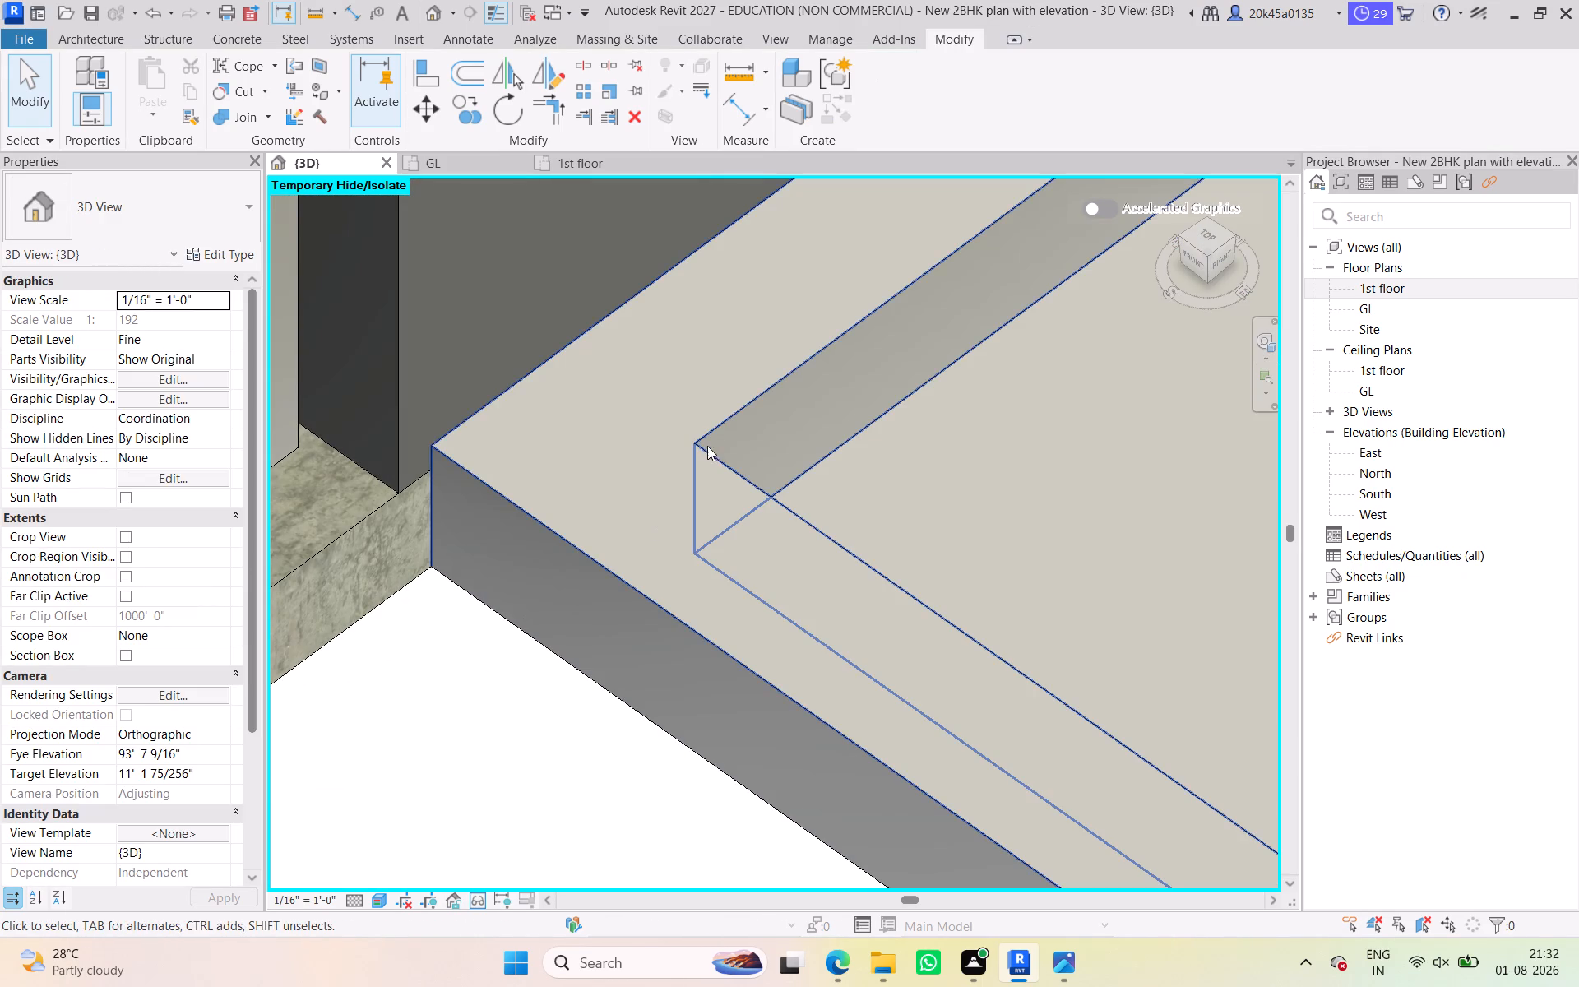
pyautogui.click(713, 436)
pyautogui.scroll(-3, 713, 477)
pyautogui.moveTo(713, 478); pyautogui.dragTo(623, 461, button='middle')
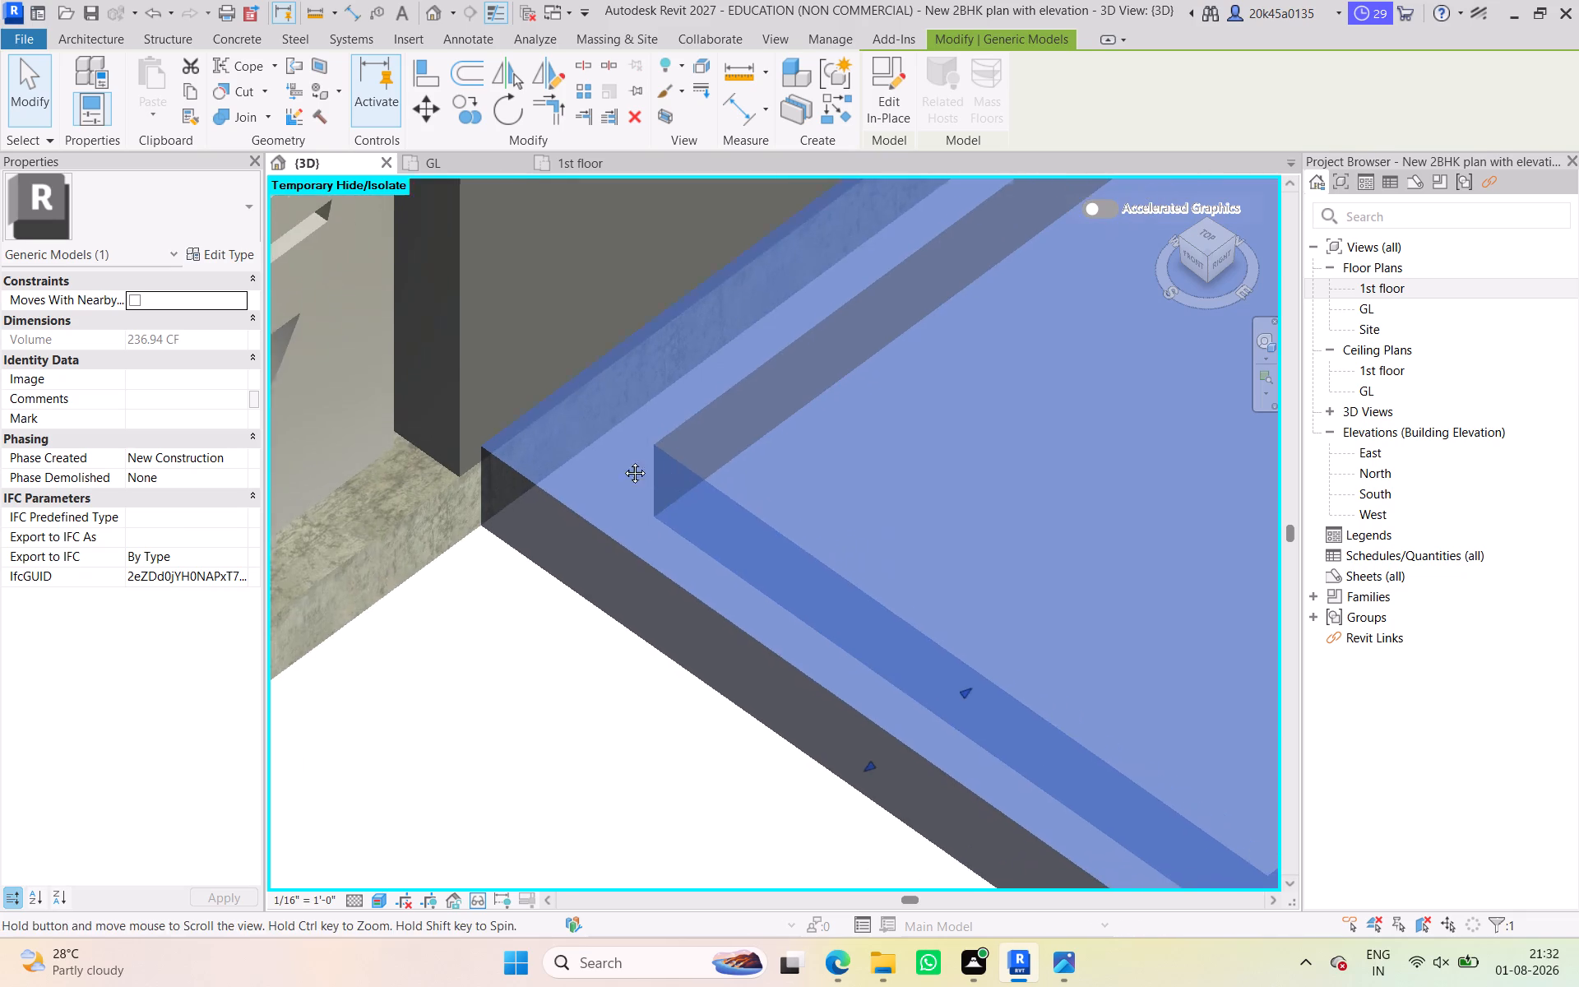
pyautogui.moveTo(623, 461); pyautogui.dragTo(606, 459, button='middle')
pyautogui.scroll(-3, 646, 663)
pyautogui.moveTo(642, 662); pyautogui.dragTo(528, 644, button='middle')
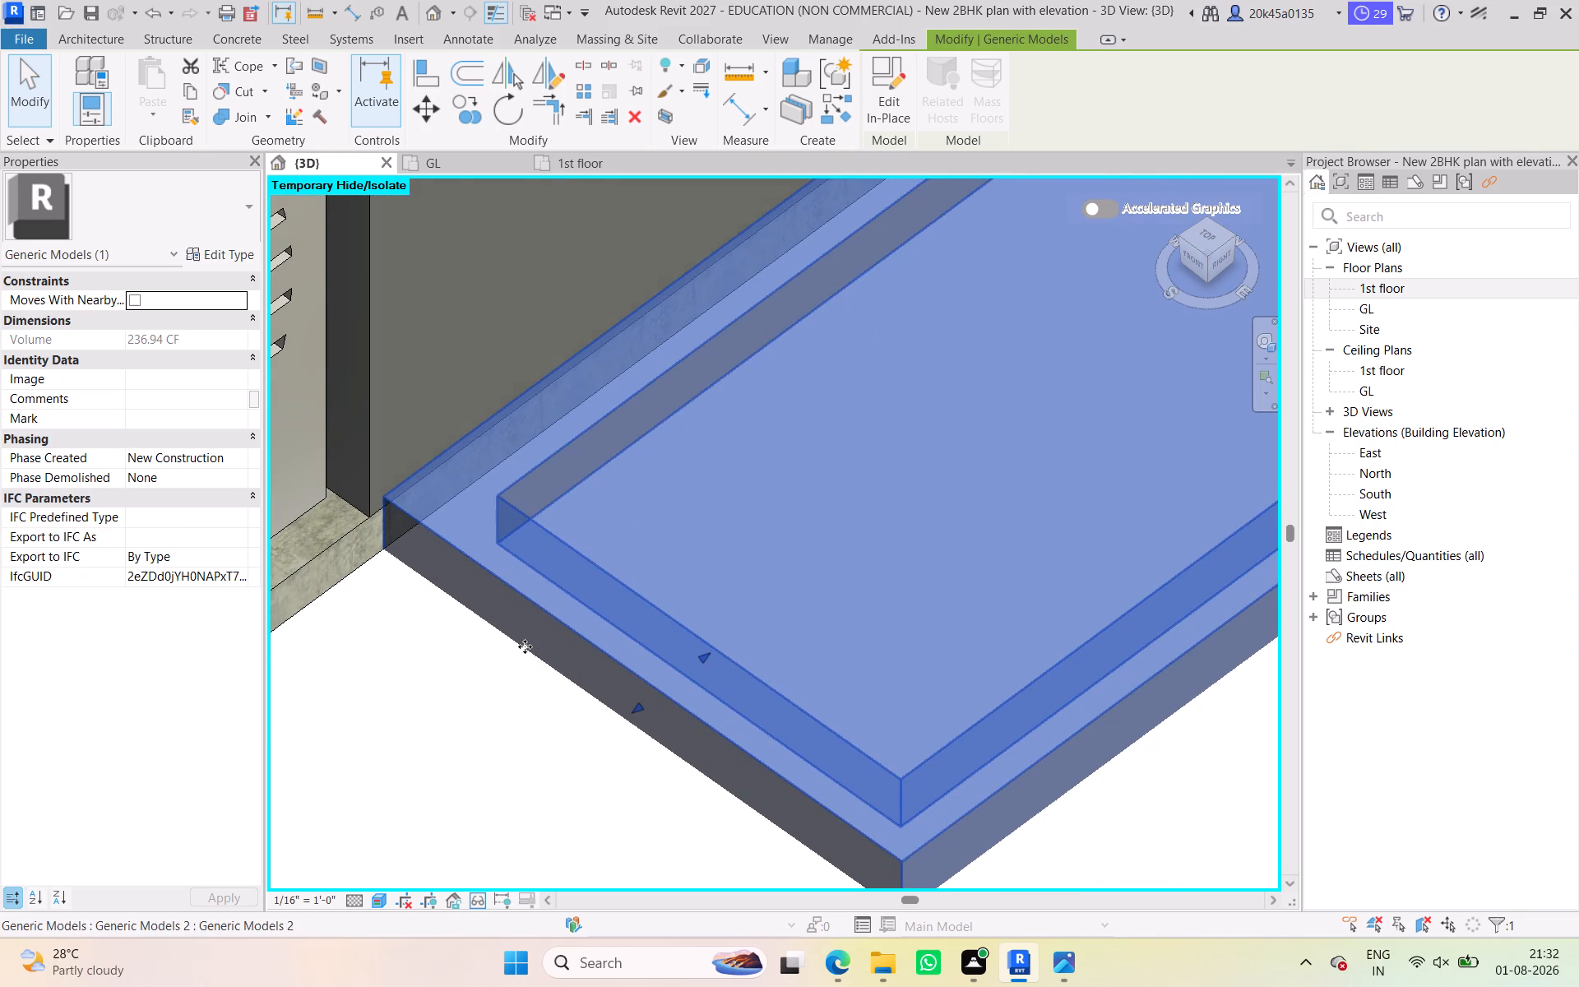
pyautogui.click(660, 781)
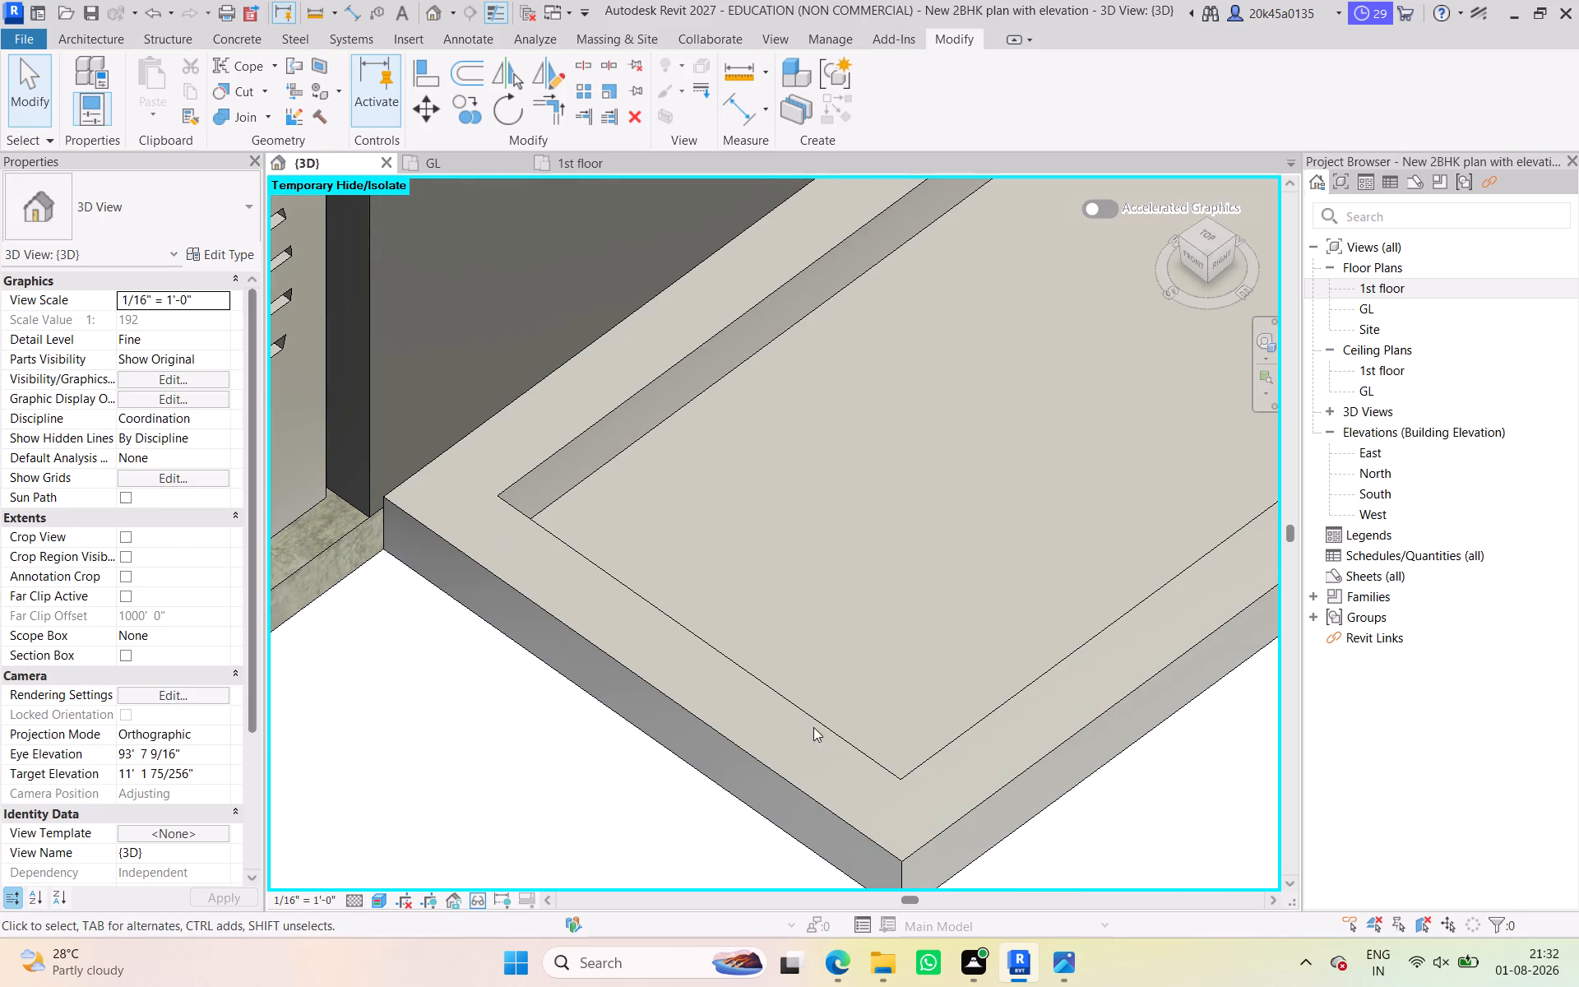
pyautogui.click(836, 725)
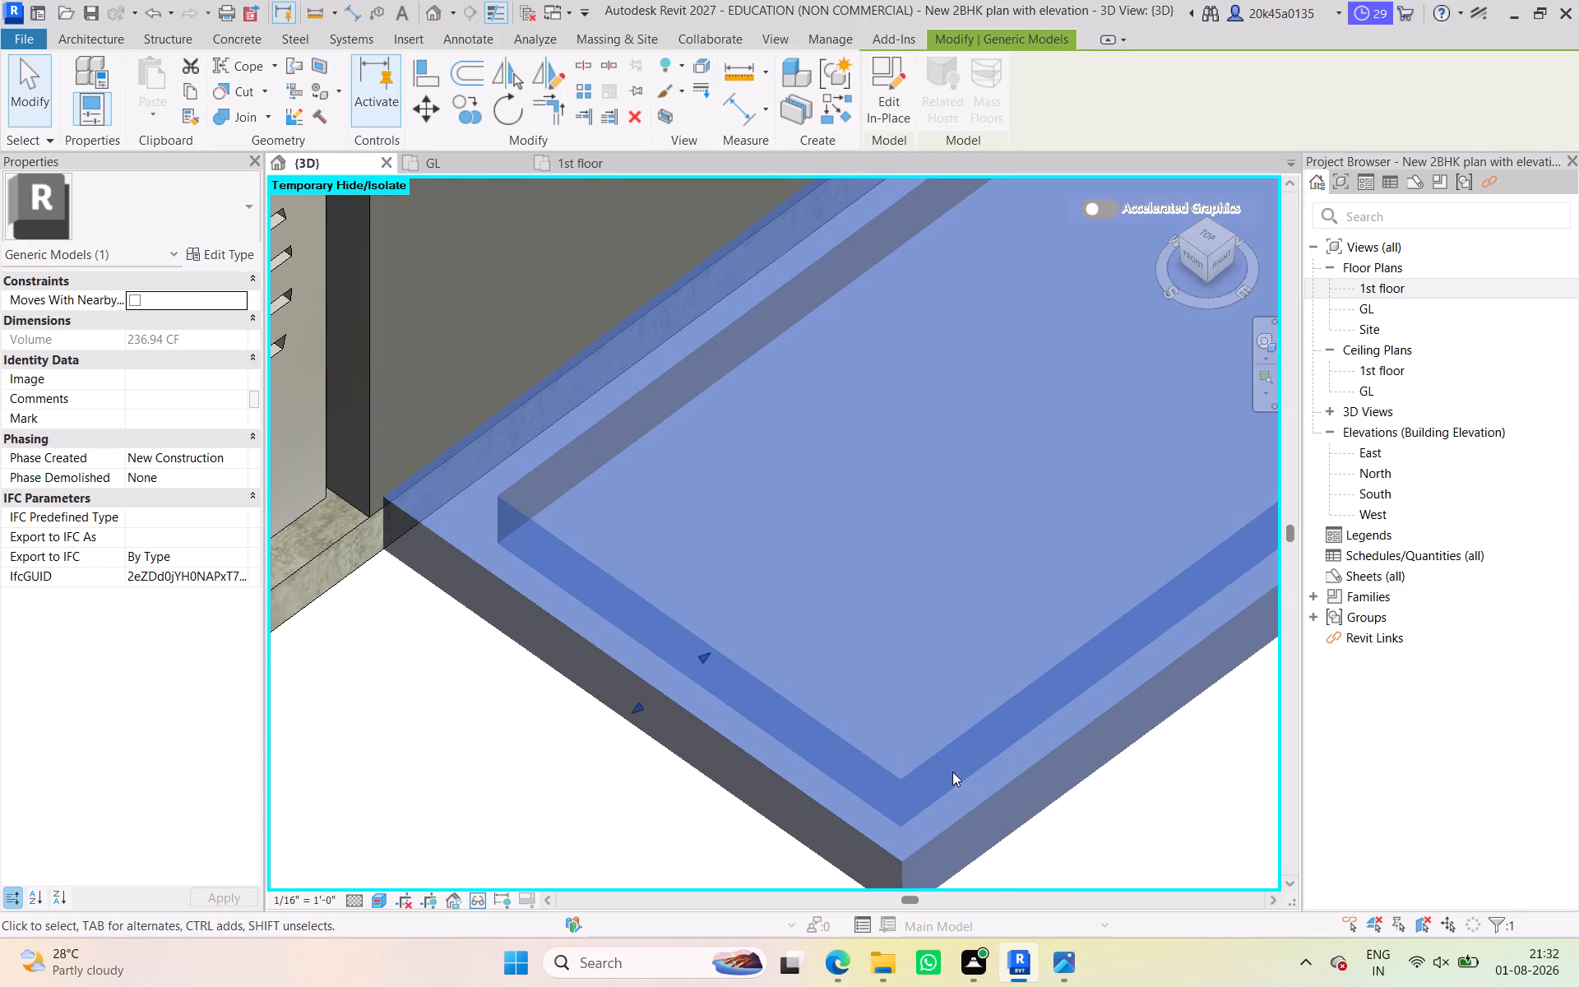
pyautogui.click(626, 826)
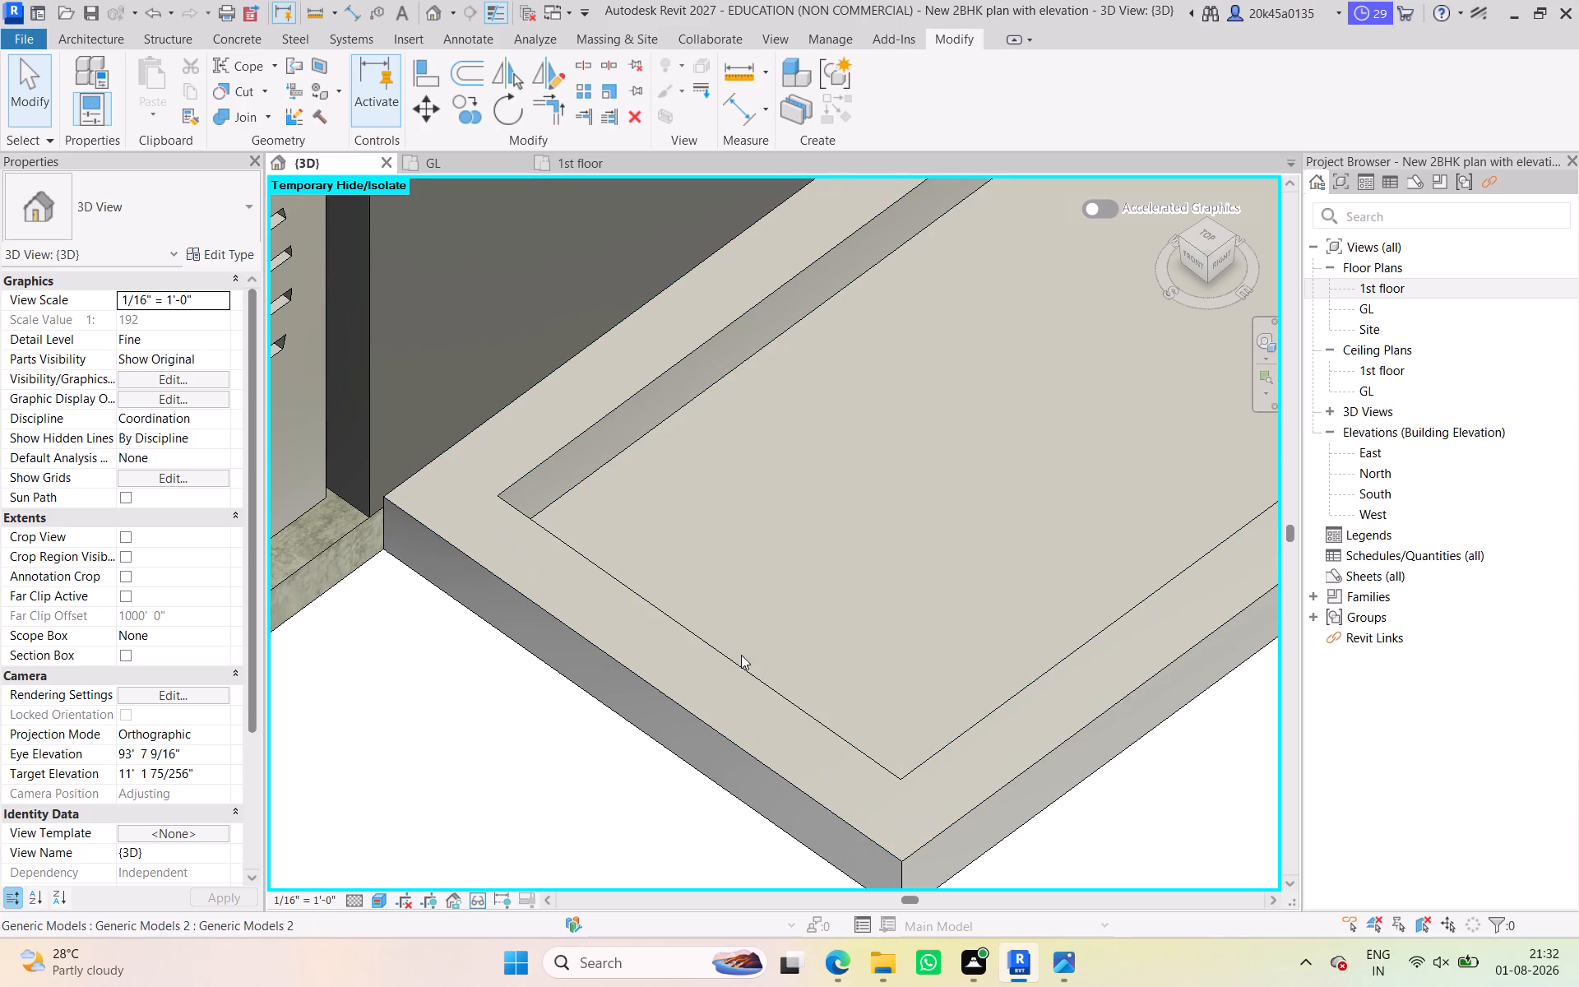
# Edit the boundary strip model in place and open its recess void extrusion's sketch in the GL floor plan.
pyautogui.click(934, 744)
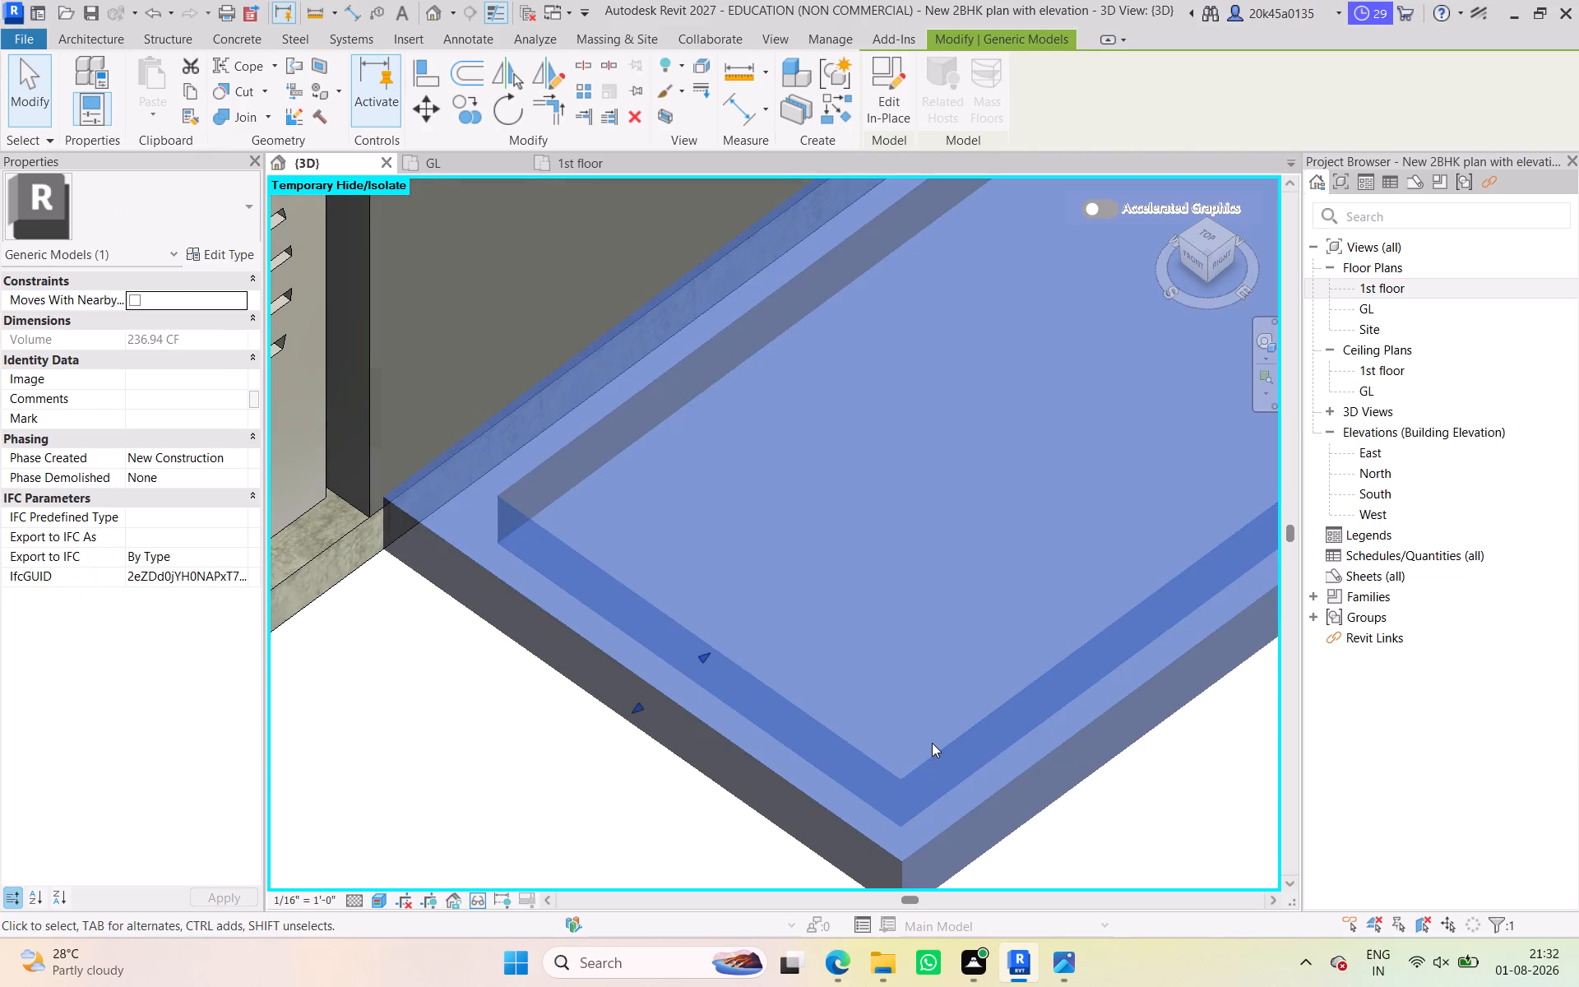
pyautogui.scroll(-3, 932, 743)
pyautogui.click(897, 95)
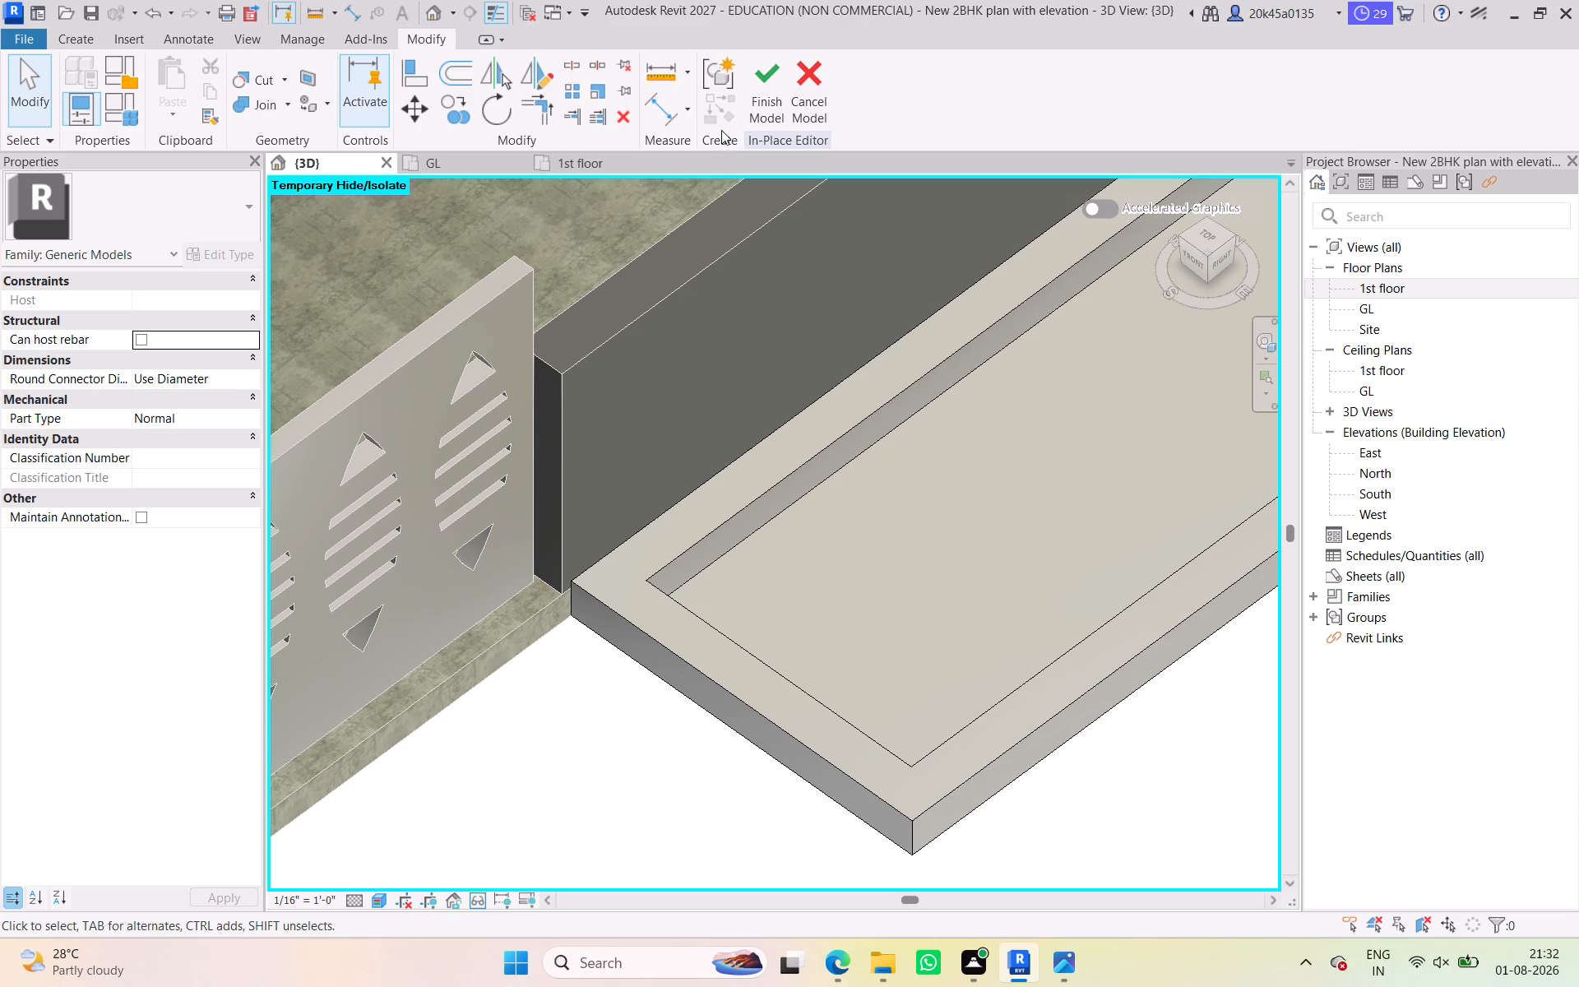
pyautogui.click(595, 597)
pyautogui.click(549, 665)
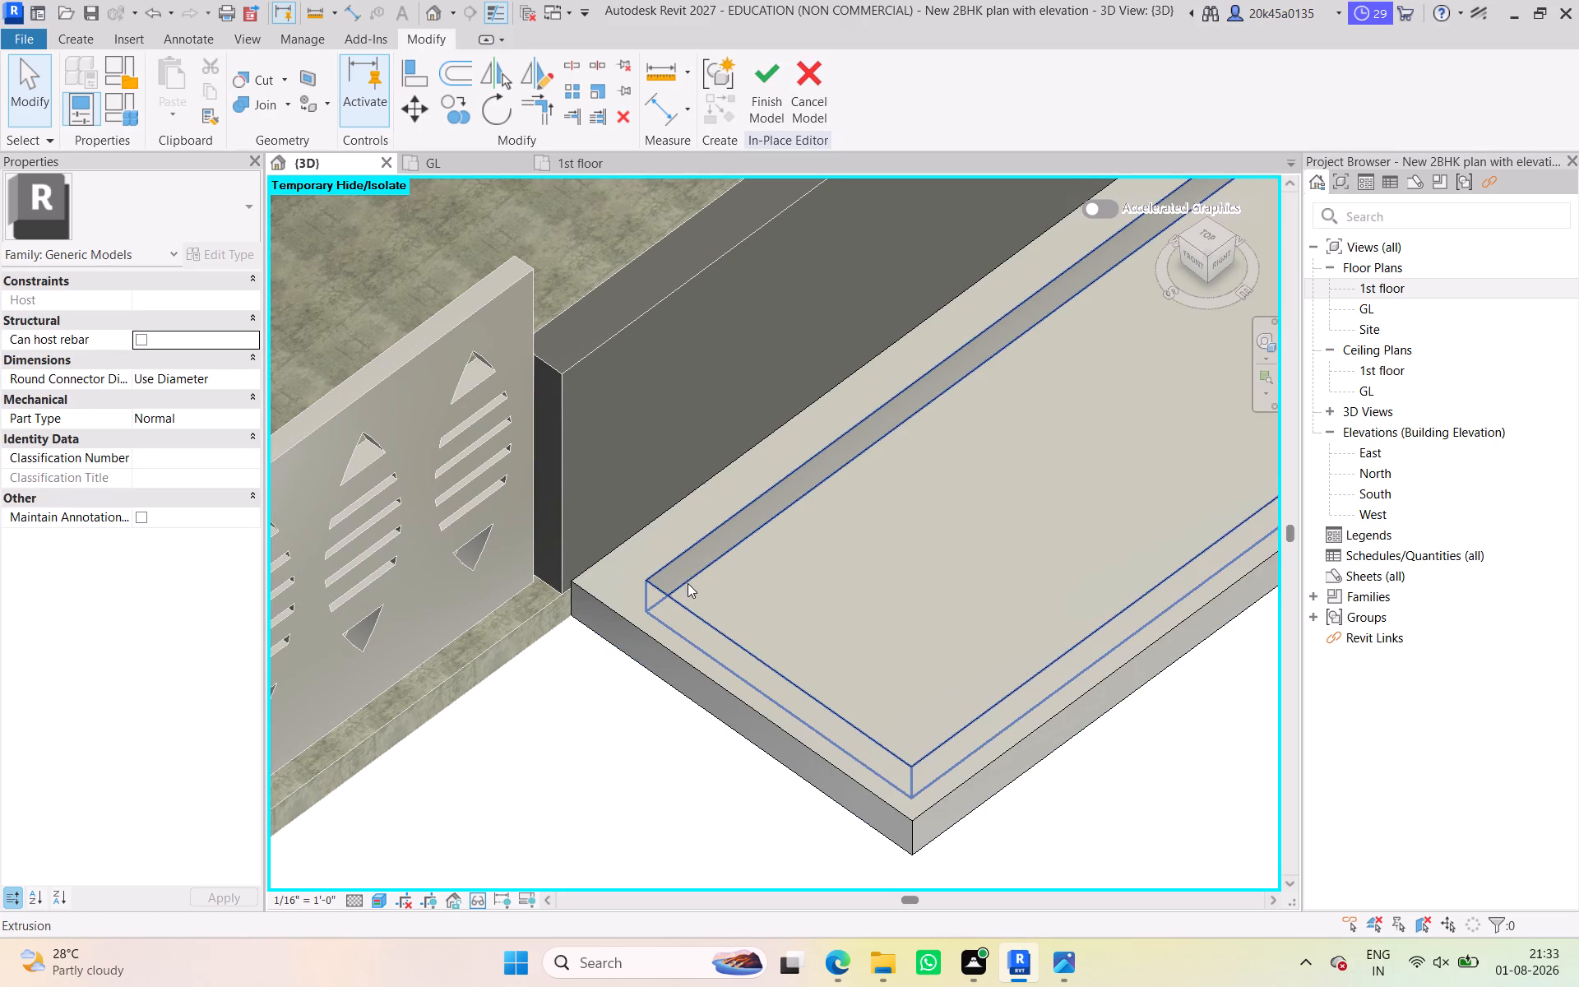
pyautogui.click(688, 583)
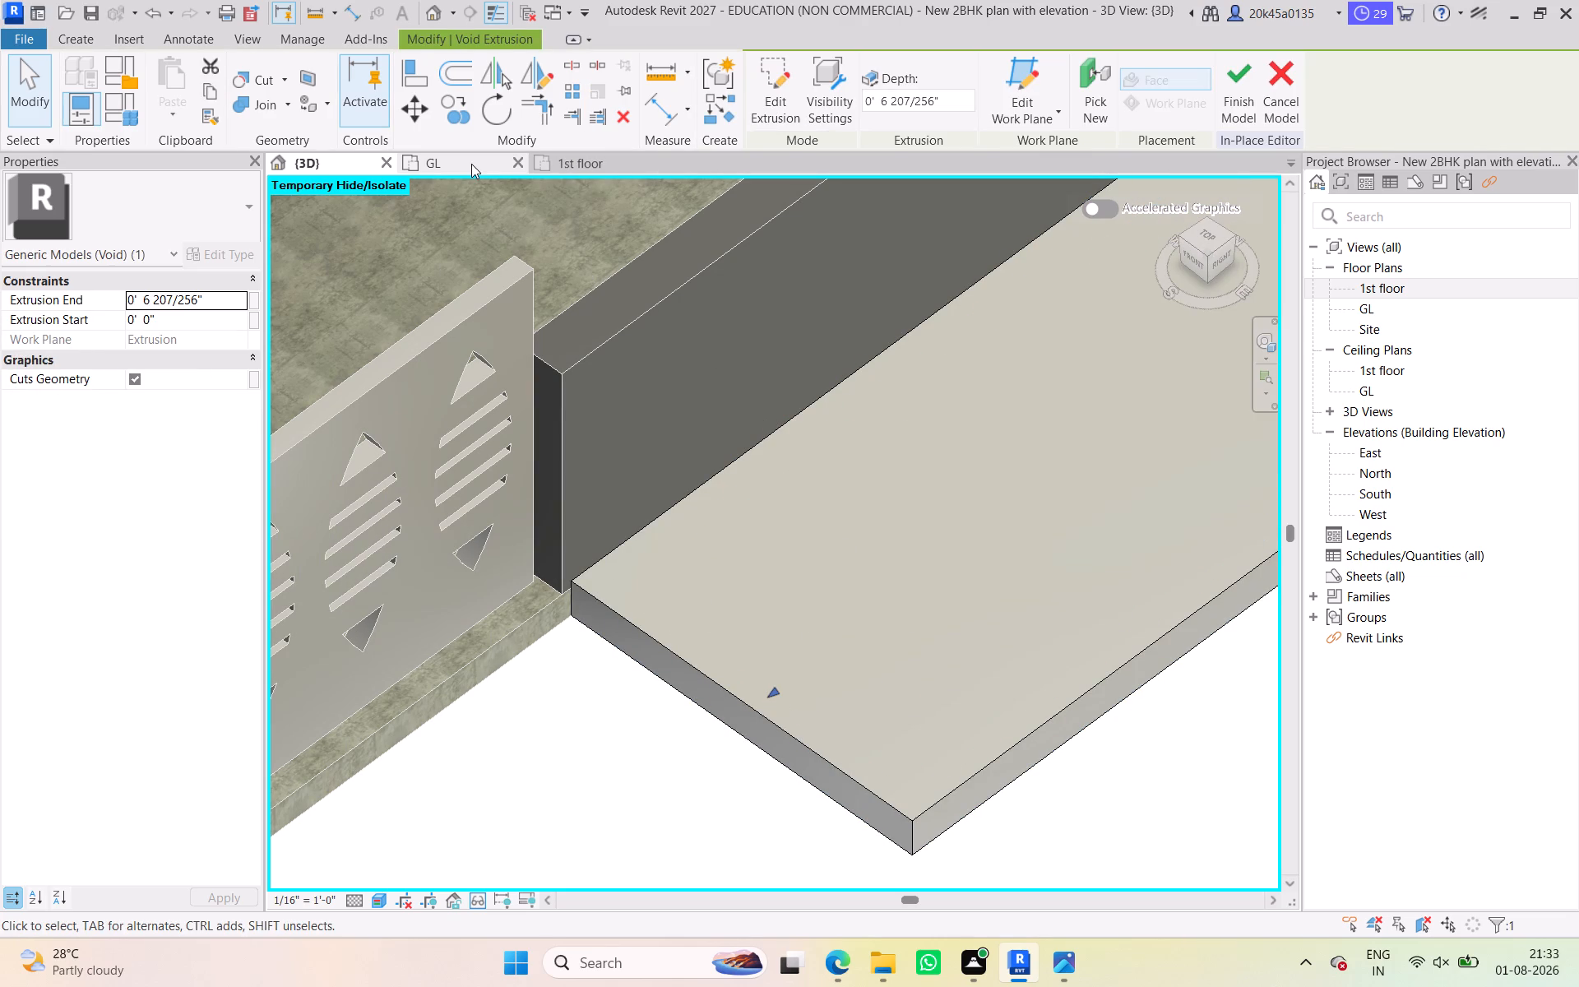
pyautogui.click(470, 161)
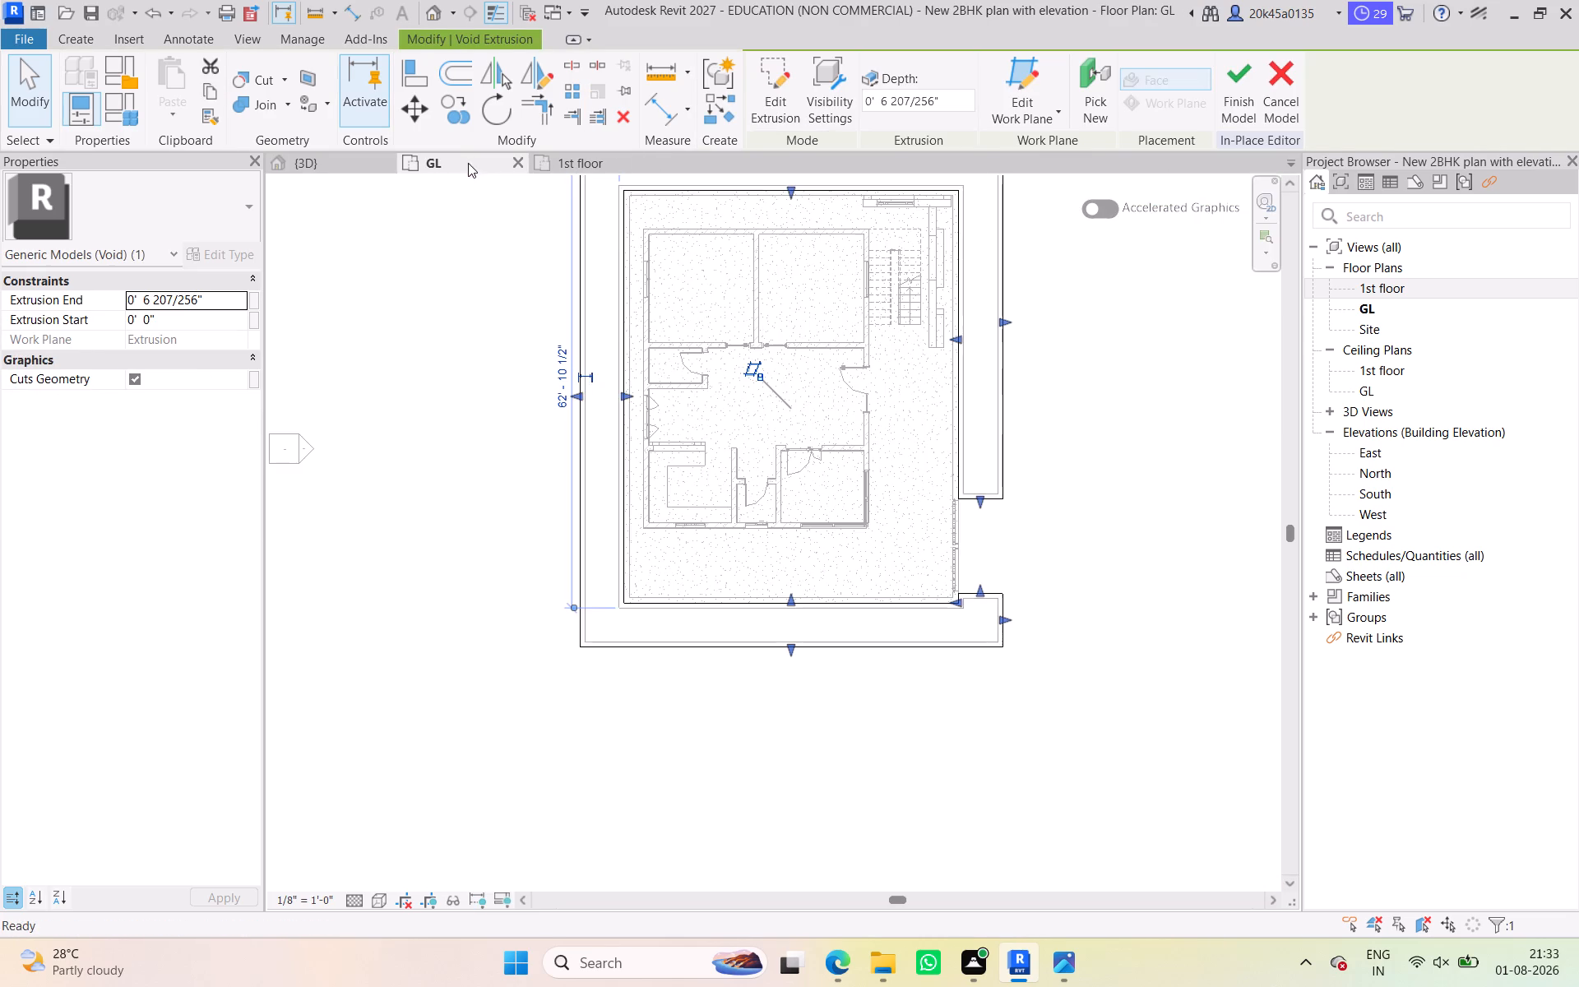
pyautogui.scroll(-1, 626, 498)
pyautogui.moveTo(628, 501); pyautogui.dragTo(640, 588, button='middle')
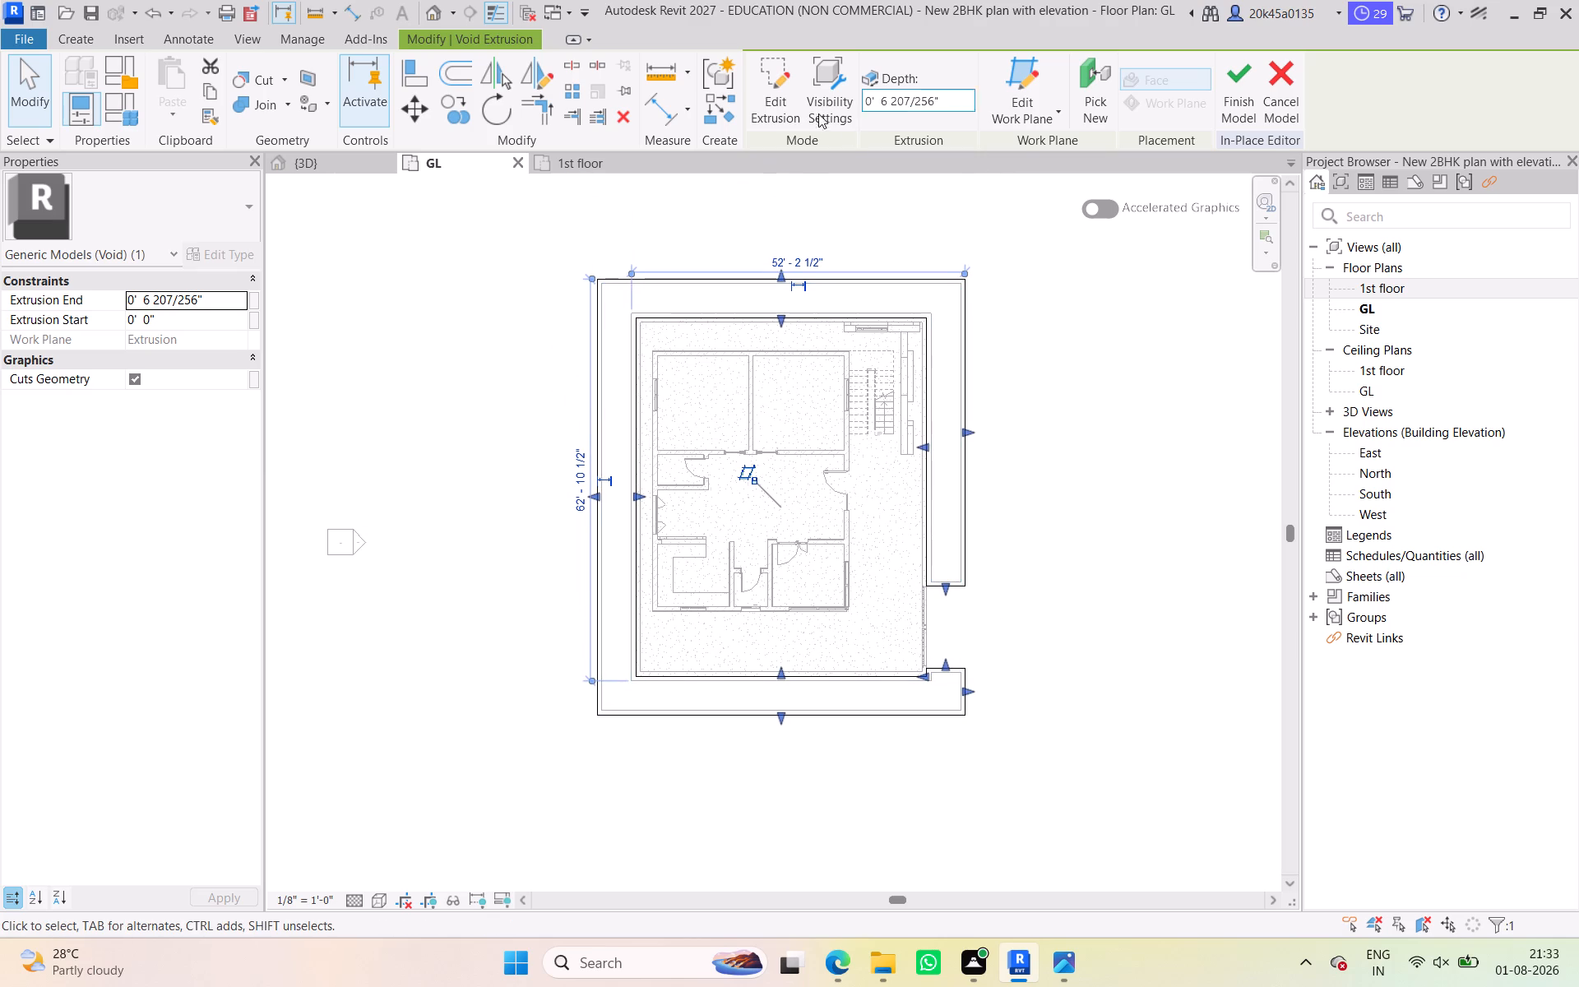
pyautogui.click(775, 102)
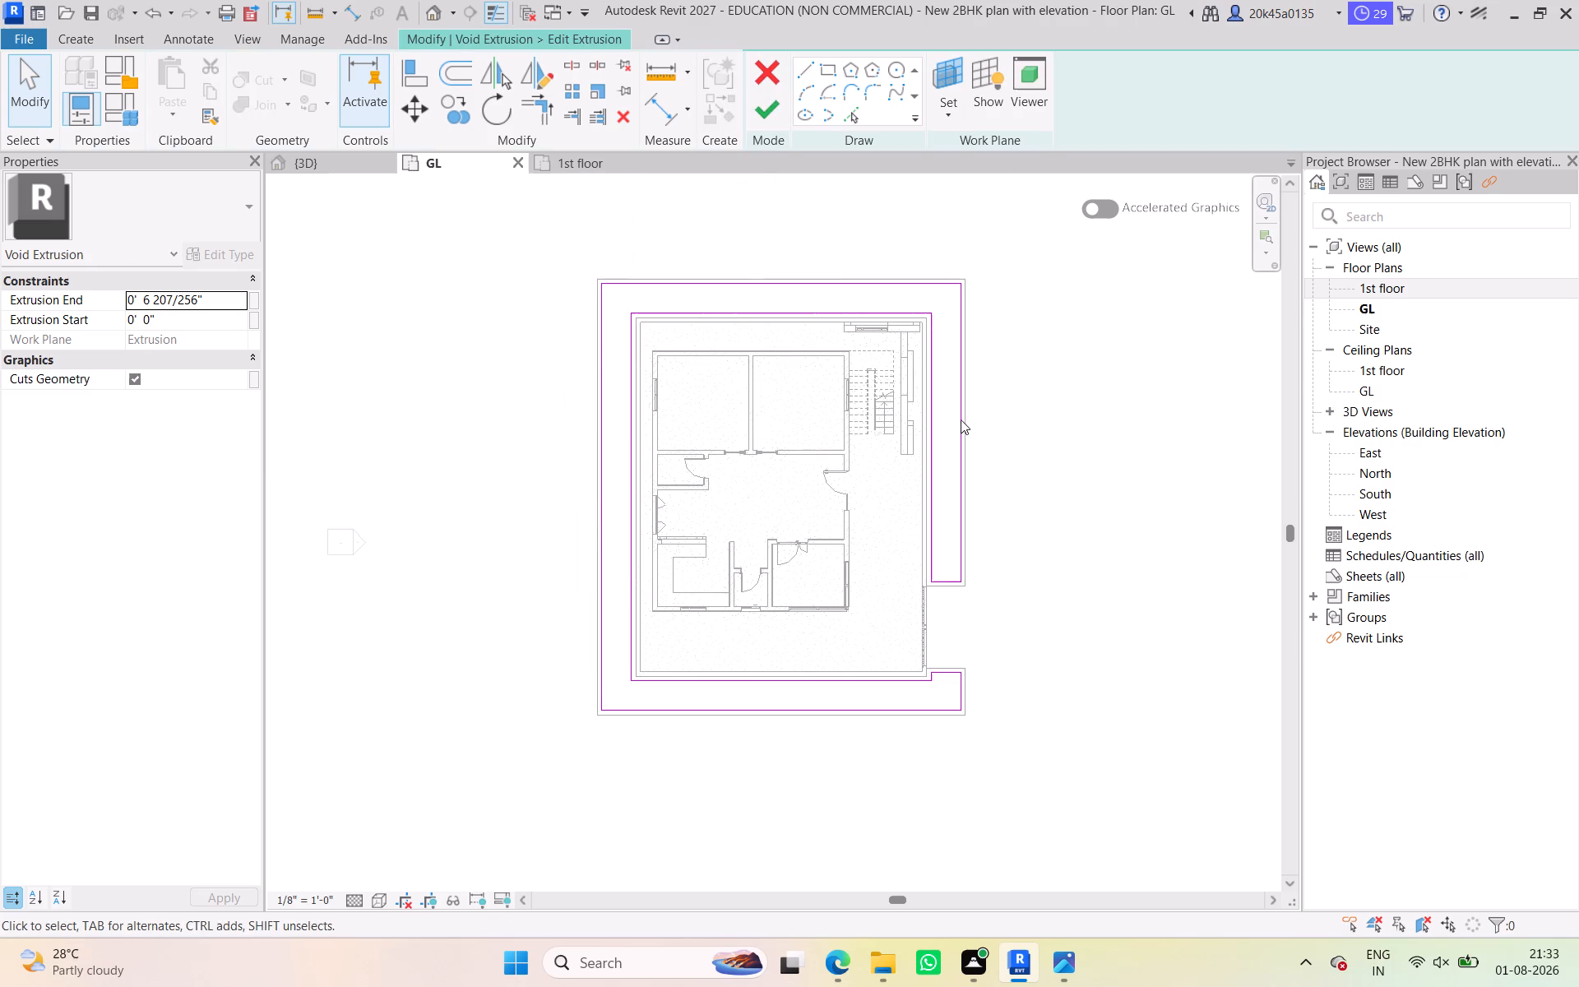
# Add two cross lines to the recess sketch above the gate, one offset 8' inward from the end line and another 1' beyond it.
pyautogui.scroll(1, 961, 419)
pyautogui.moveTo(961, 419); pyautogui.dragTo(919, 477, button='middle')
pyautogui.scroll(2, 885, 488)
pyautogui.moveTo(882, 487); pyautogui.dragTo(714, 391, button='middle')
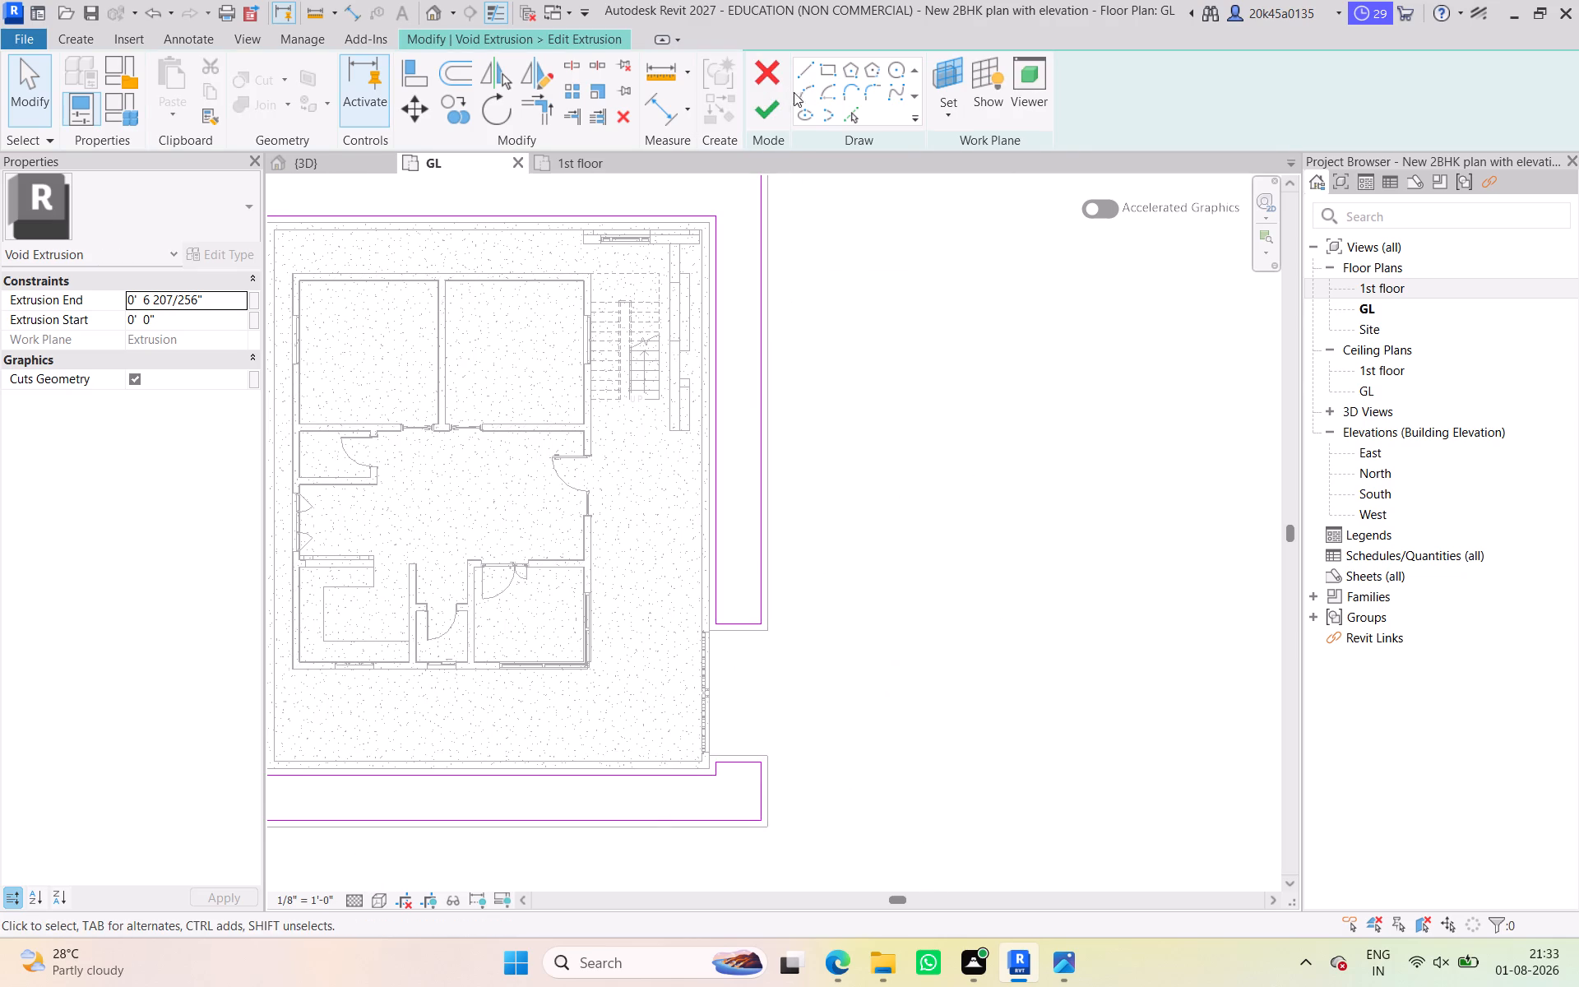
pyautogui.click(851, 110)
pyautogui.moveTo(1023, 71); pyautogui.dragTo(1021, 69)
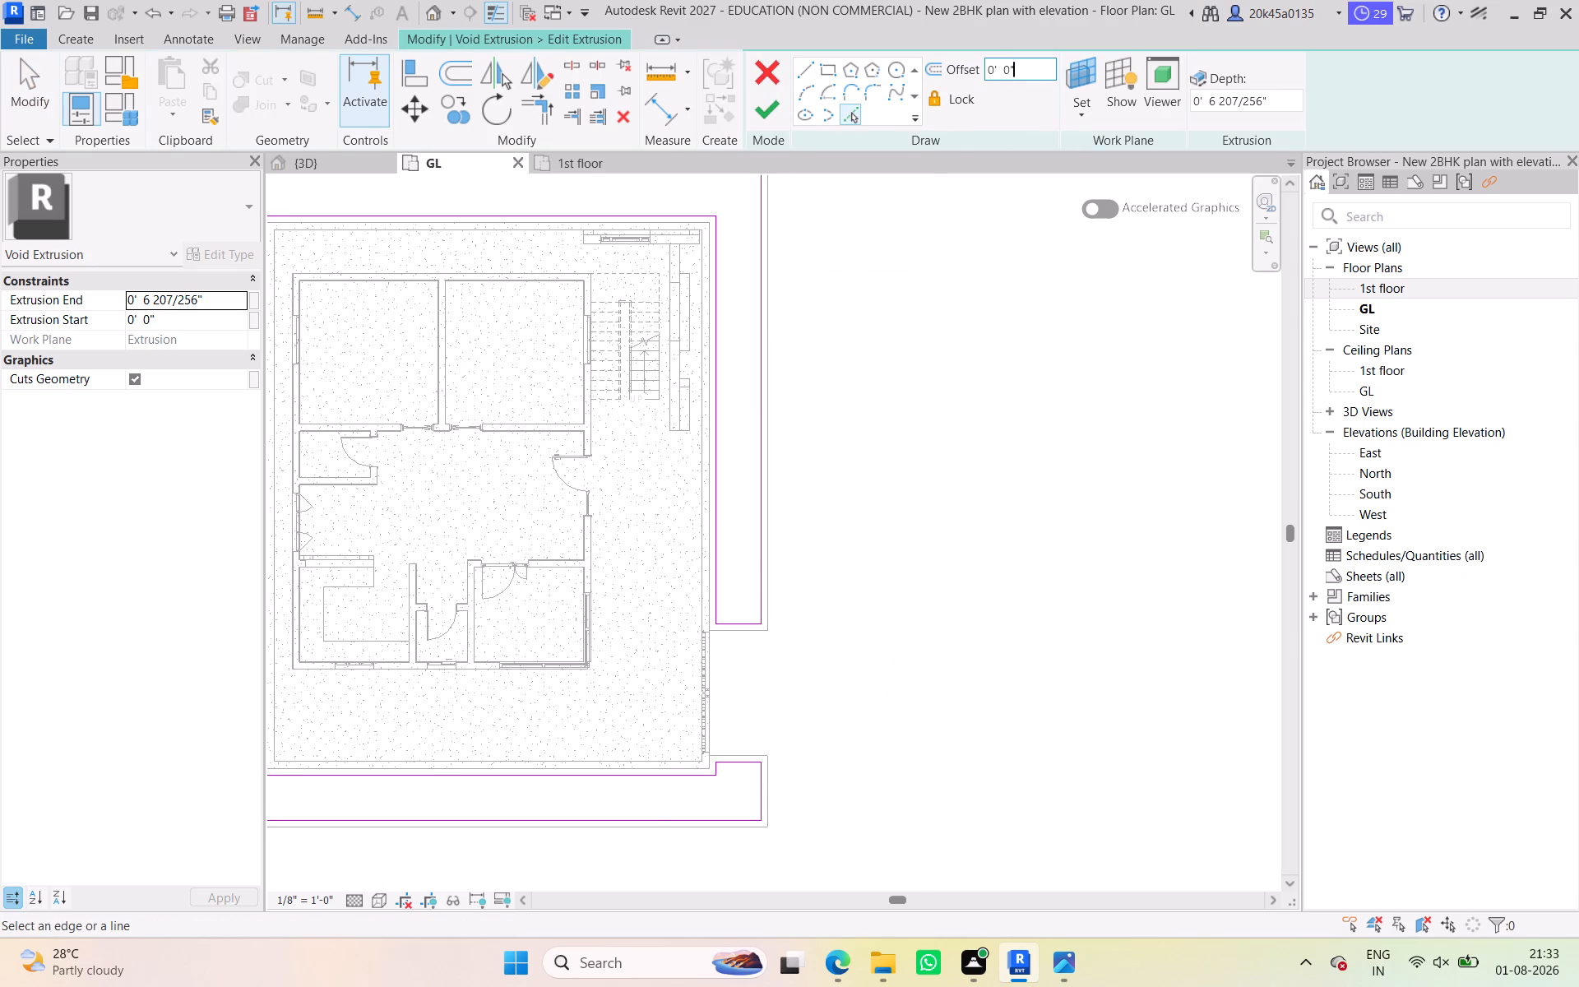
pyautogui.moveTo(1021, 69); pyautogui.dragTo(979, 64)
pyautogui.write("6'")
pyautogui.press('Return')
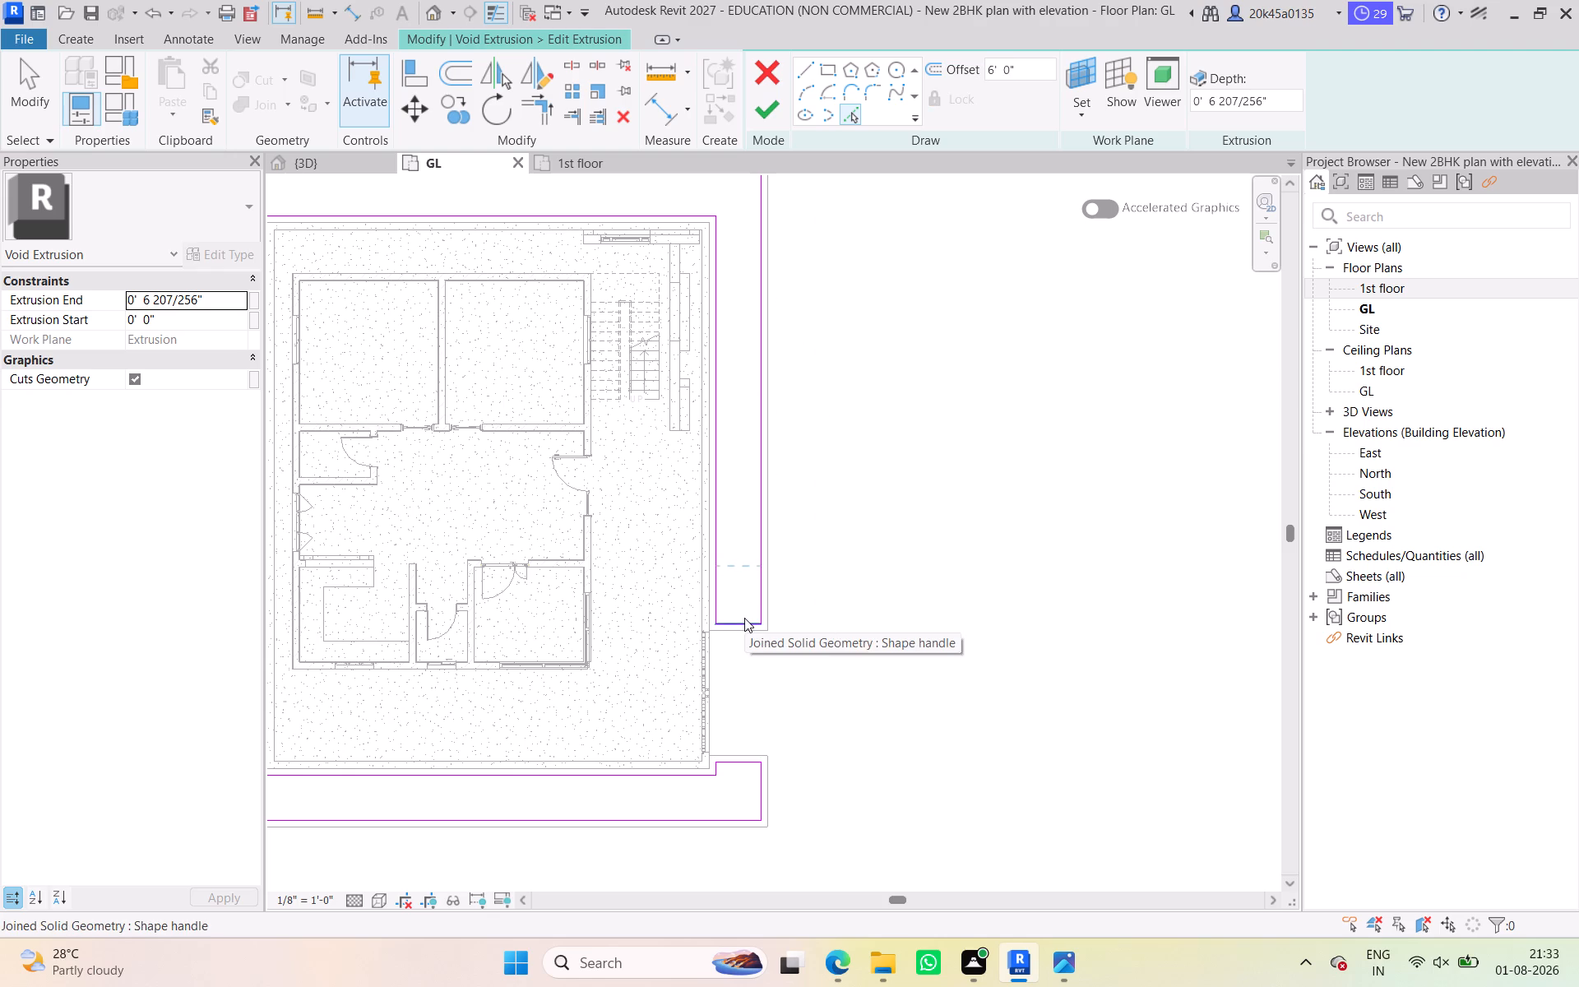
pyautogui.moveTo(1014, 67); pyautogui.dragTo(953, 62)
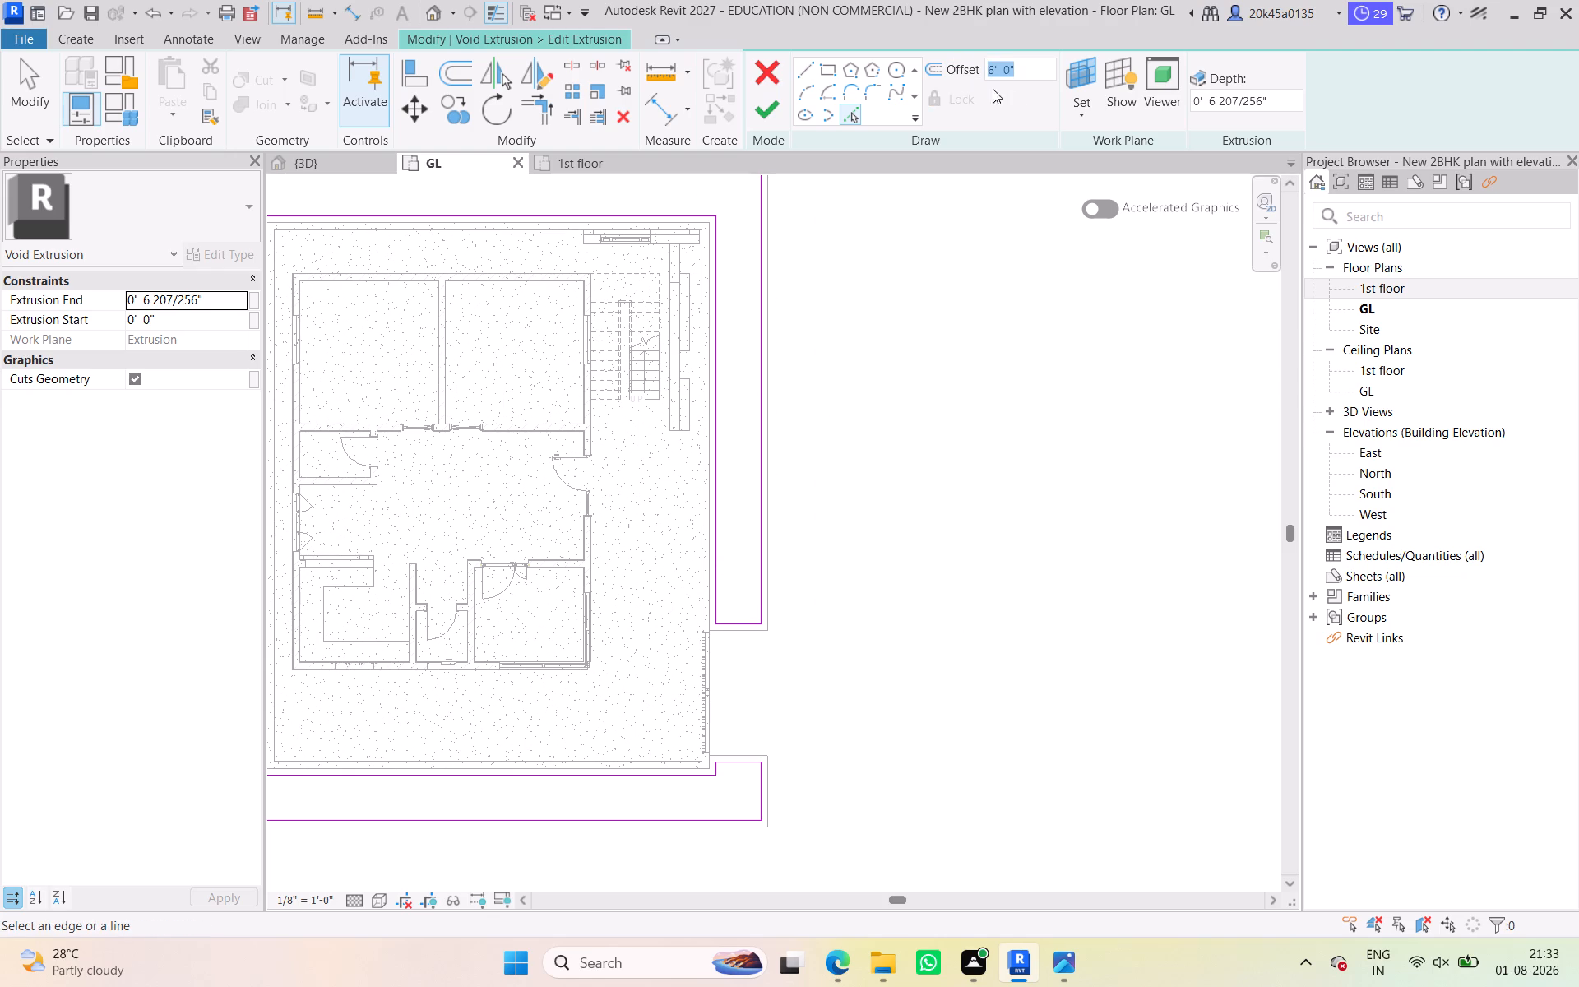
pyautogui.press('8')
pyautogui.press("'")
pyautogui.press('Return')
pyautogui.click(729, 620)
pyautogui.moveTo(1030, 64); pyautogui.dragTo(962, 66)
pyautogui.write("1'")
pyautogui.press('Return')
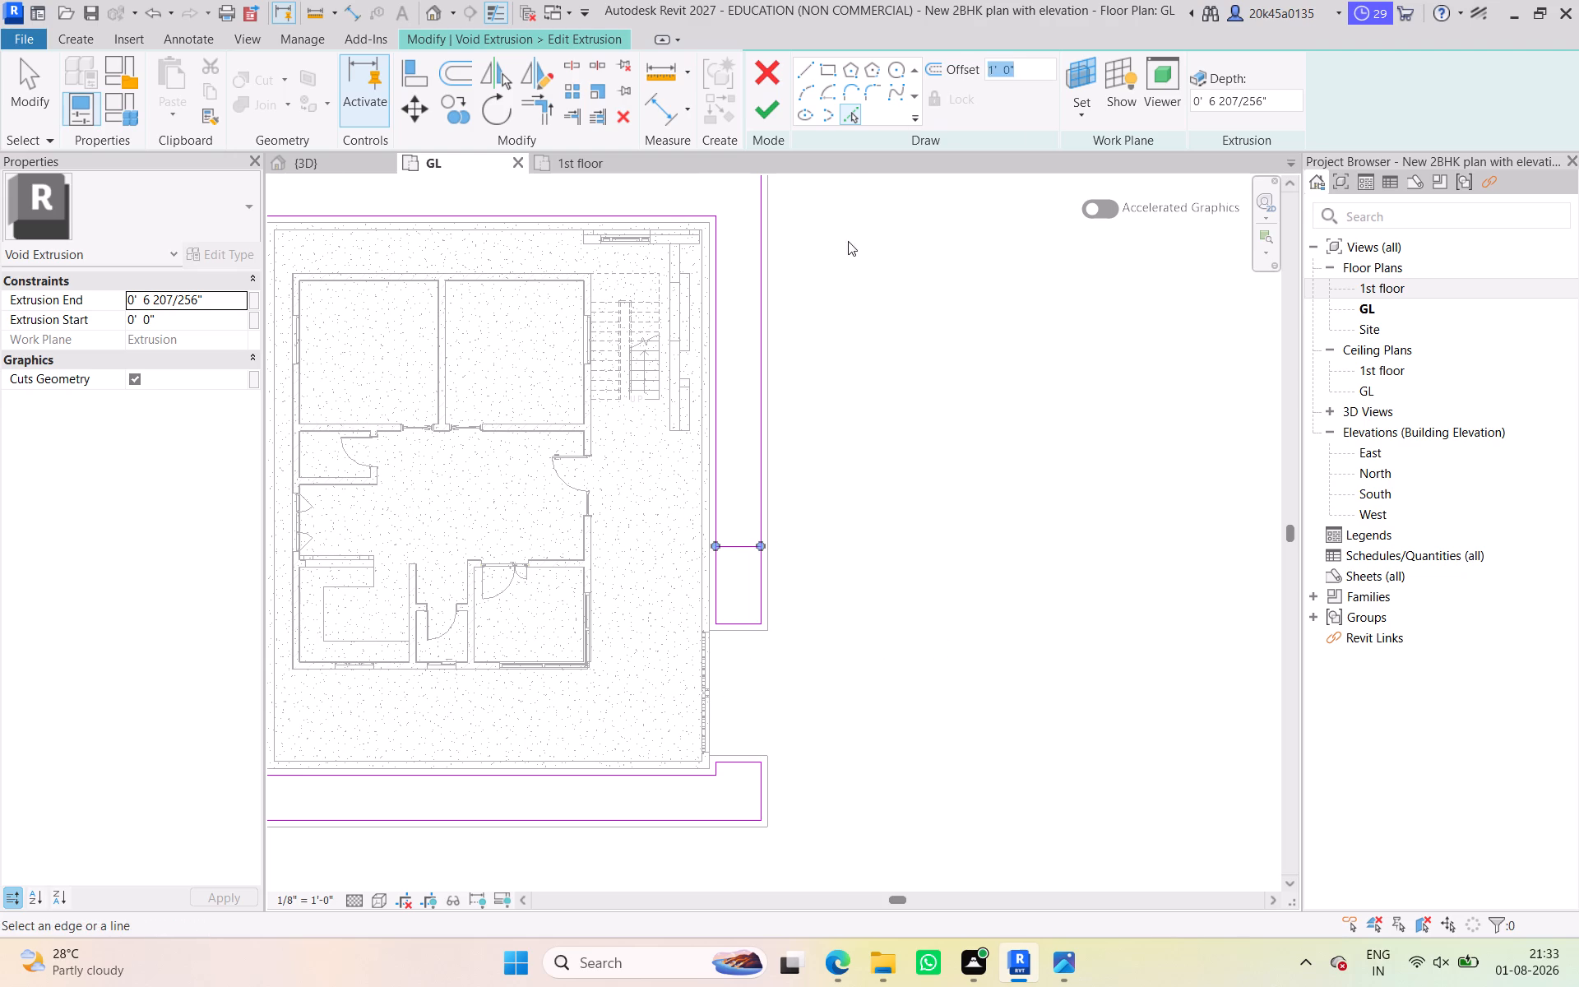
pyautogui.click(741, 539)
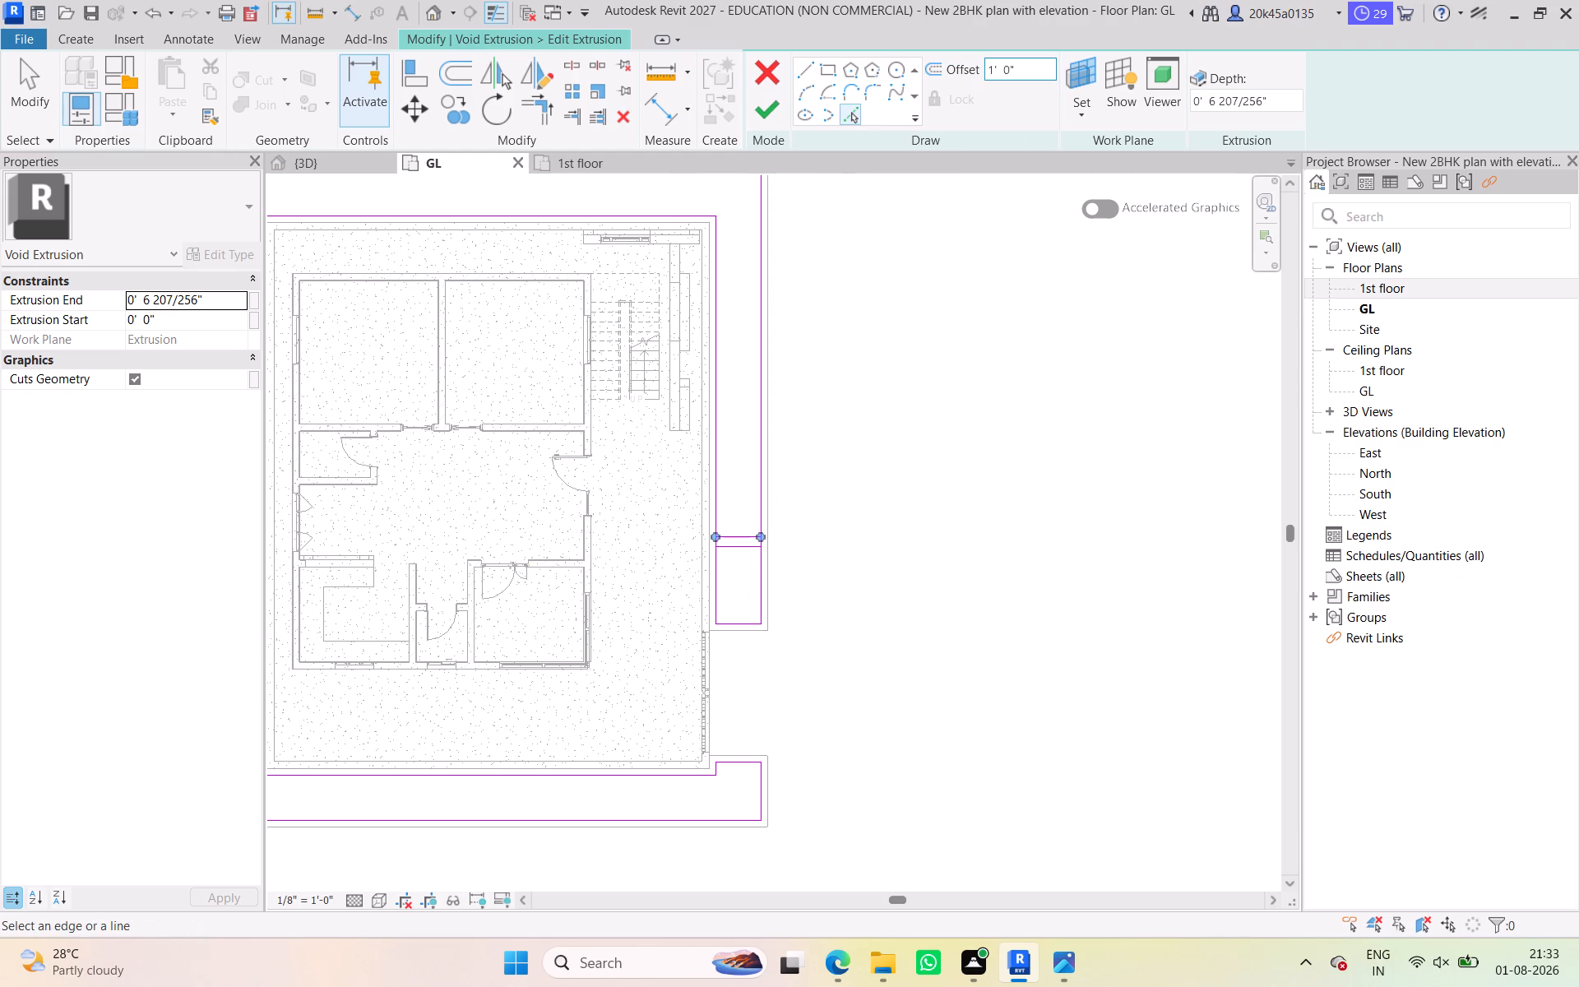
# Add two more cross lines along the same recess strip, offset 8' from the last line and a further 10' beyond.
pyautogui.moveTo(1043, 73); pyautogui.dragTo(965, 64)
pyautogui.write("8'")
pyautogui.press('Return')
pyautogui.click(737, 531)
pyautogui.moveTo(1019, 67); pyautogui.dragTo(965, 67)
pyautogui.write("1'")
pyautogui.press('Return')
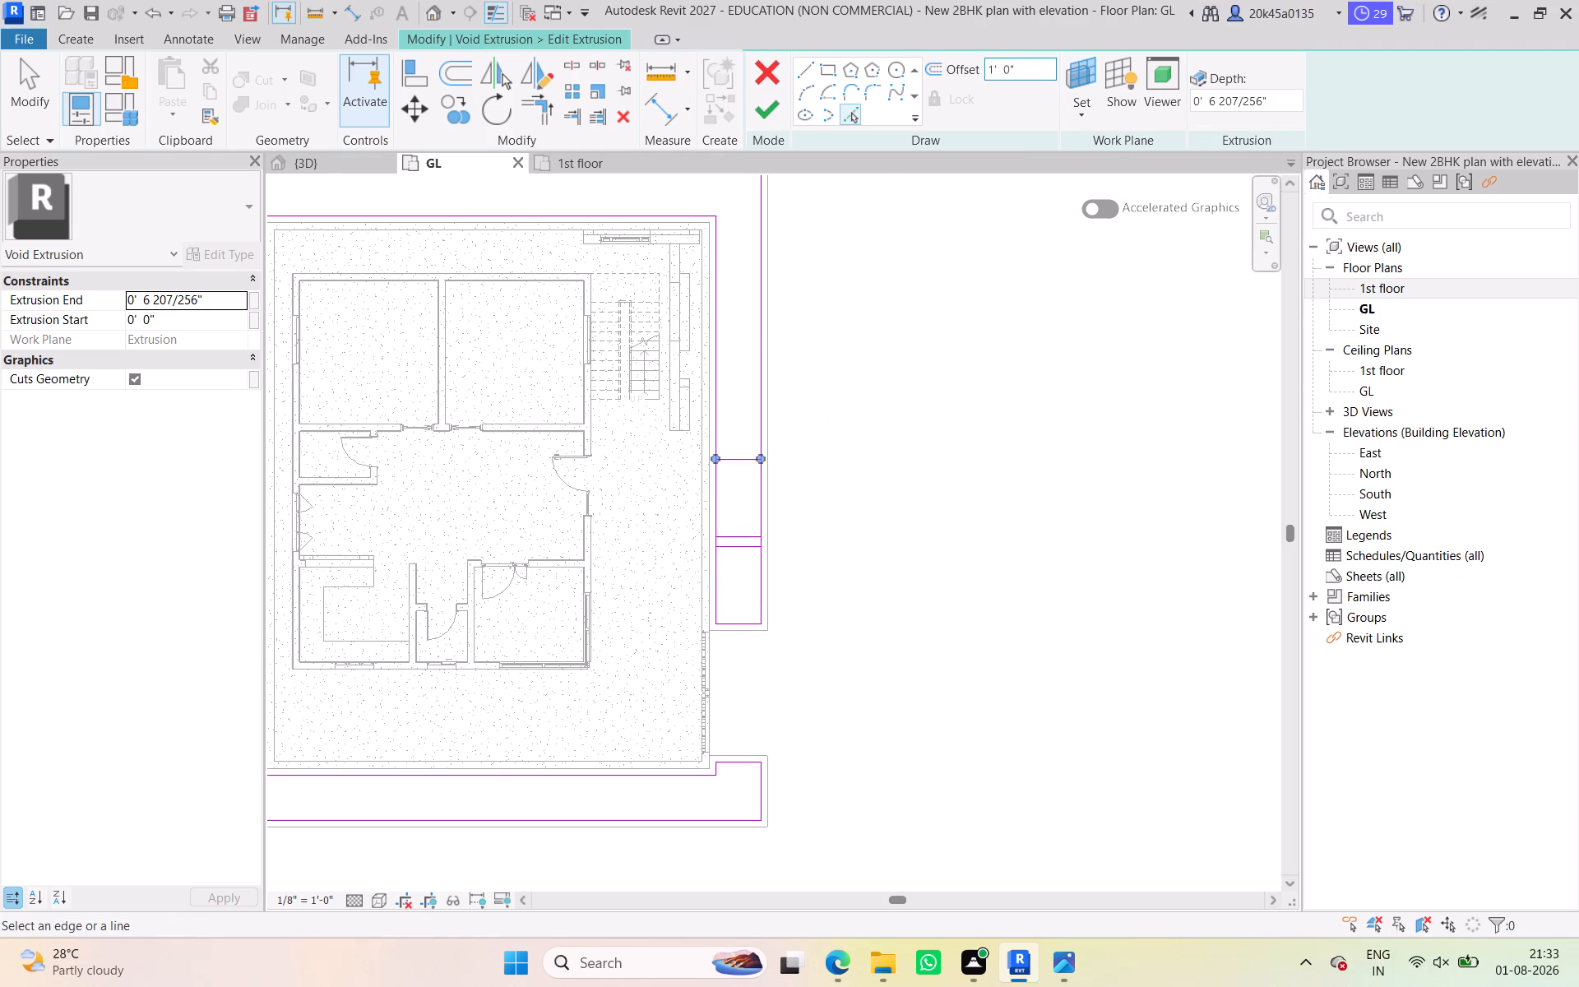
pyautogui.moveTo(1022, 72); pyautogui.dragTo(965, 72)
pyautogui.press('1')
pyautogui.press('0')
pyautogui.press("'")
pyautogui.press('Return')
pyautogui.click(739, 455)
# Continue the cross lines up the strip beside the staircase, offsetting one by 8' and another by a further 1'.
pyautogui.moveTo(1025, 67); pyautogui.dragTo(974, 61)
pyautogui.write("8'")
pyautogui.press('Return')
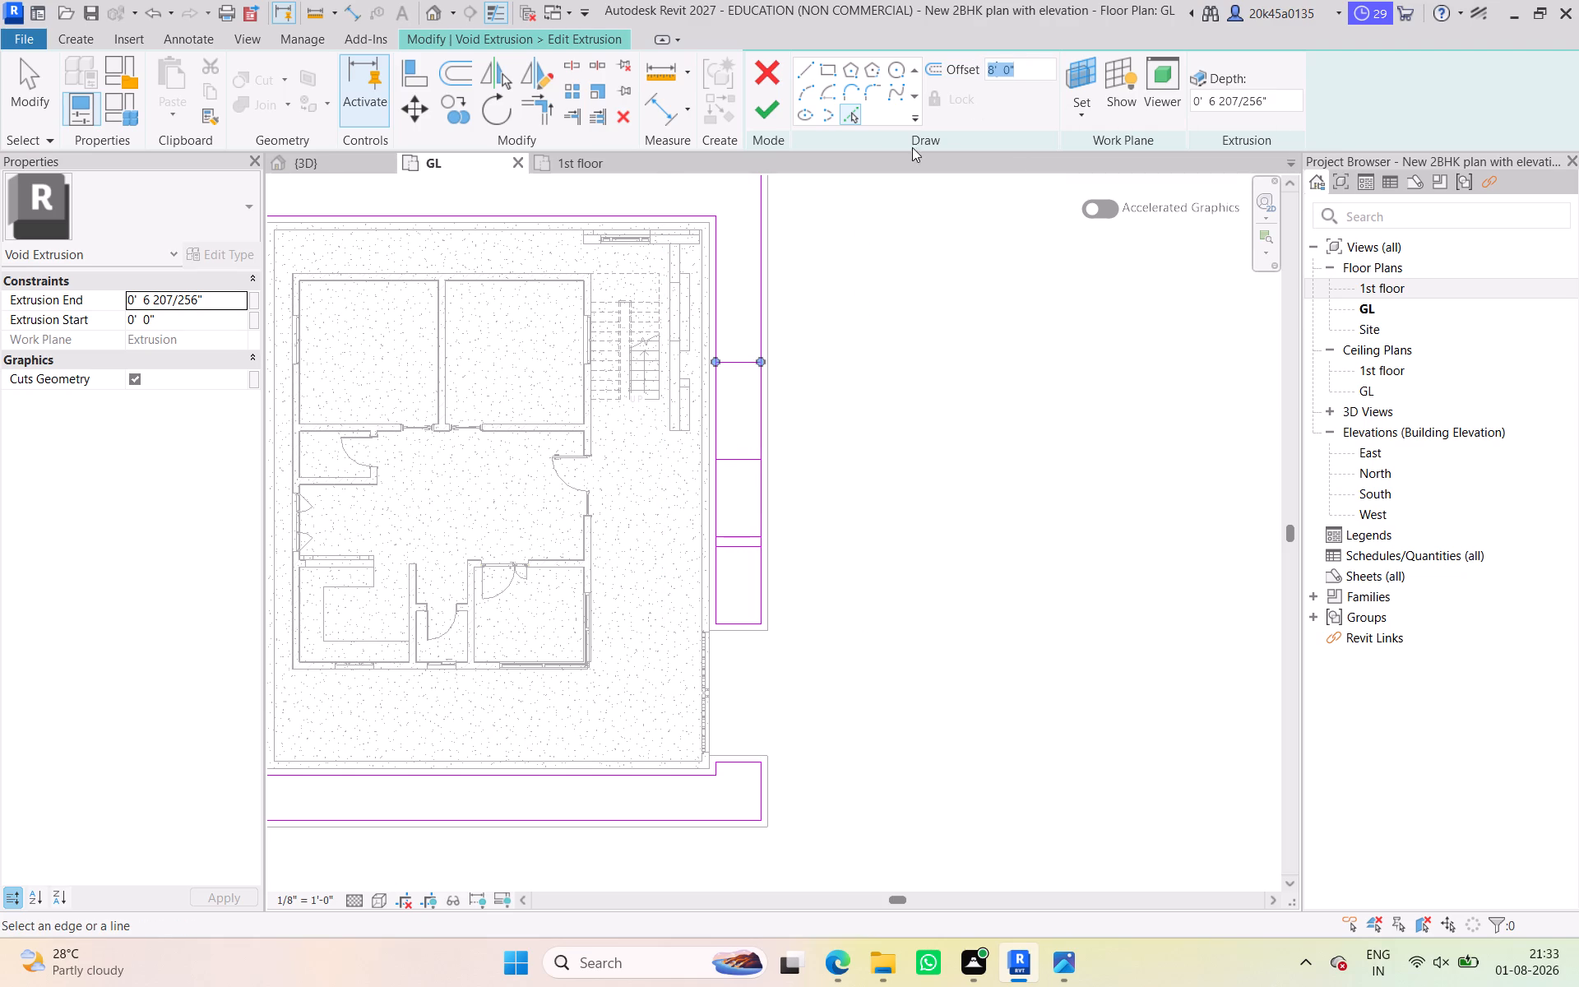
pyautogui.click(741, 354)
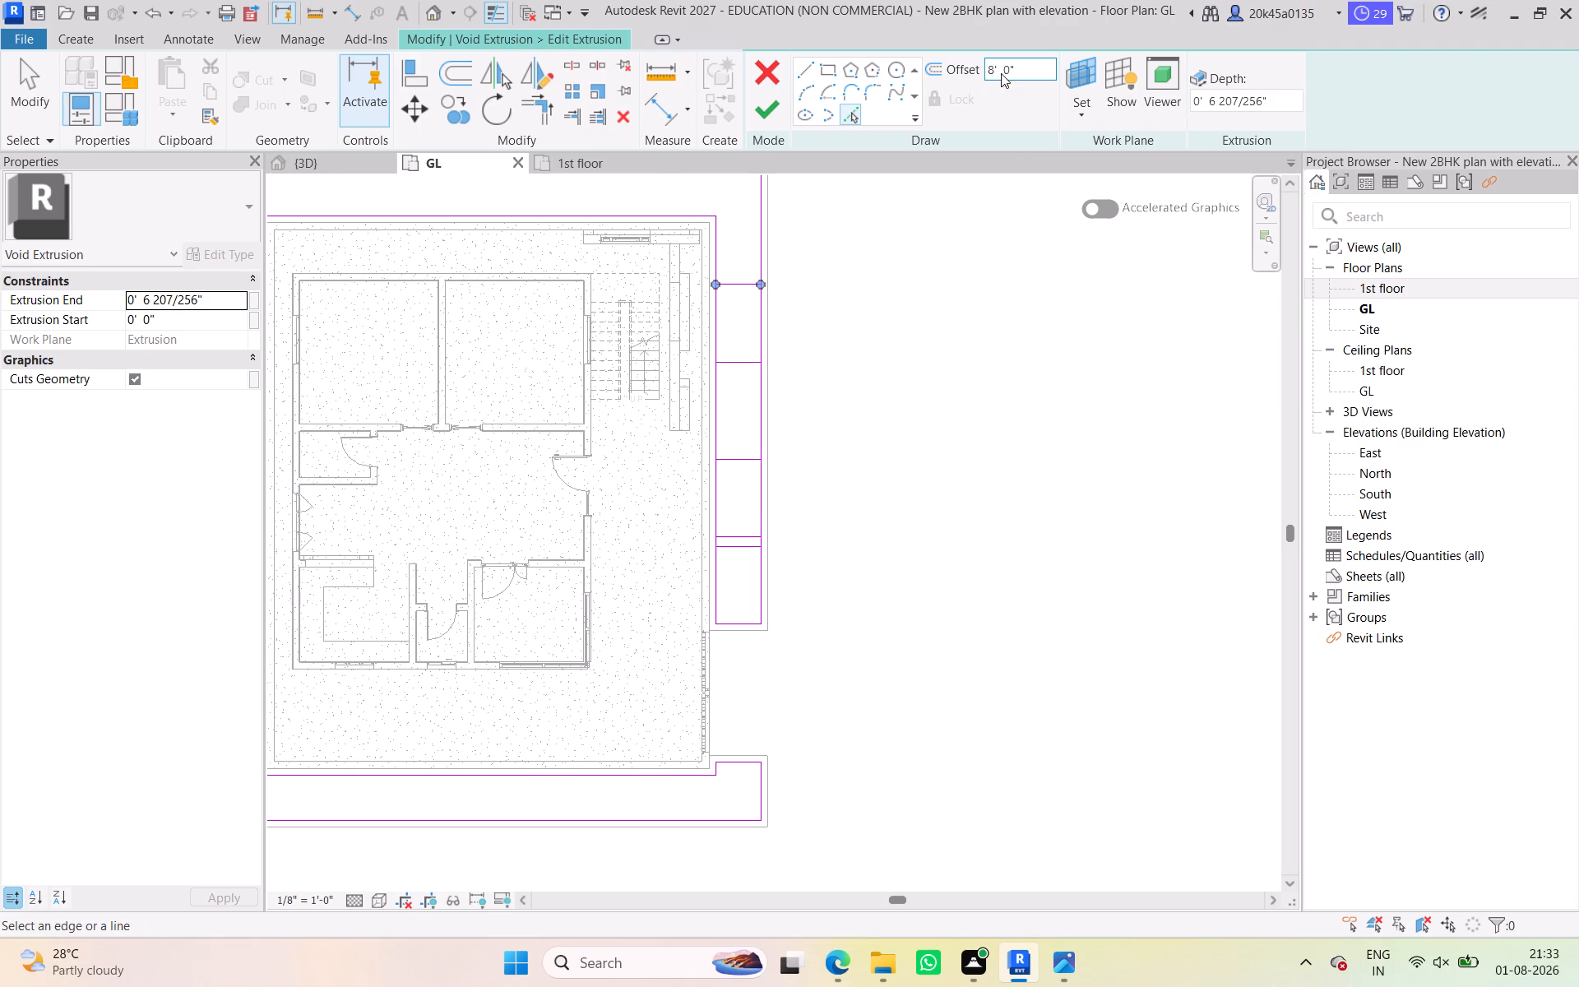
pyautogui.moveTo(1019, 69); pyautogui.dragTo(980, 67)
pyautogui.write("1'")
pyautogui.press('Return')
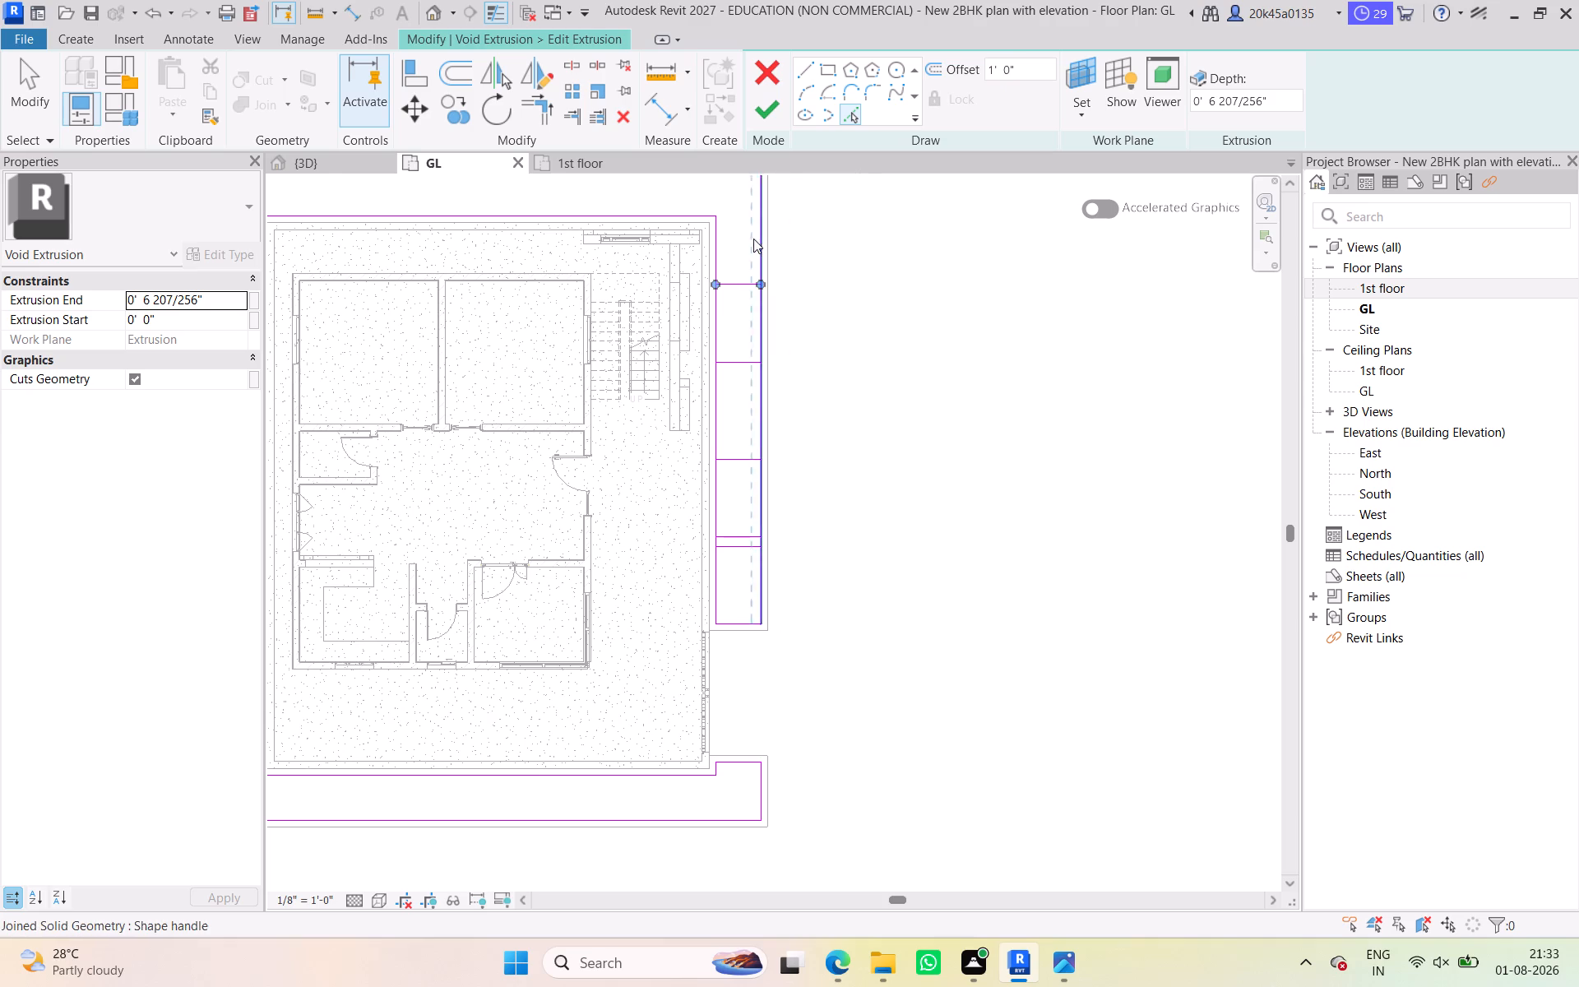
pyautogui.click(741, 281)
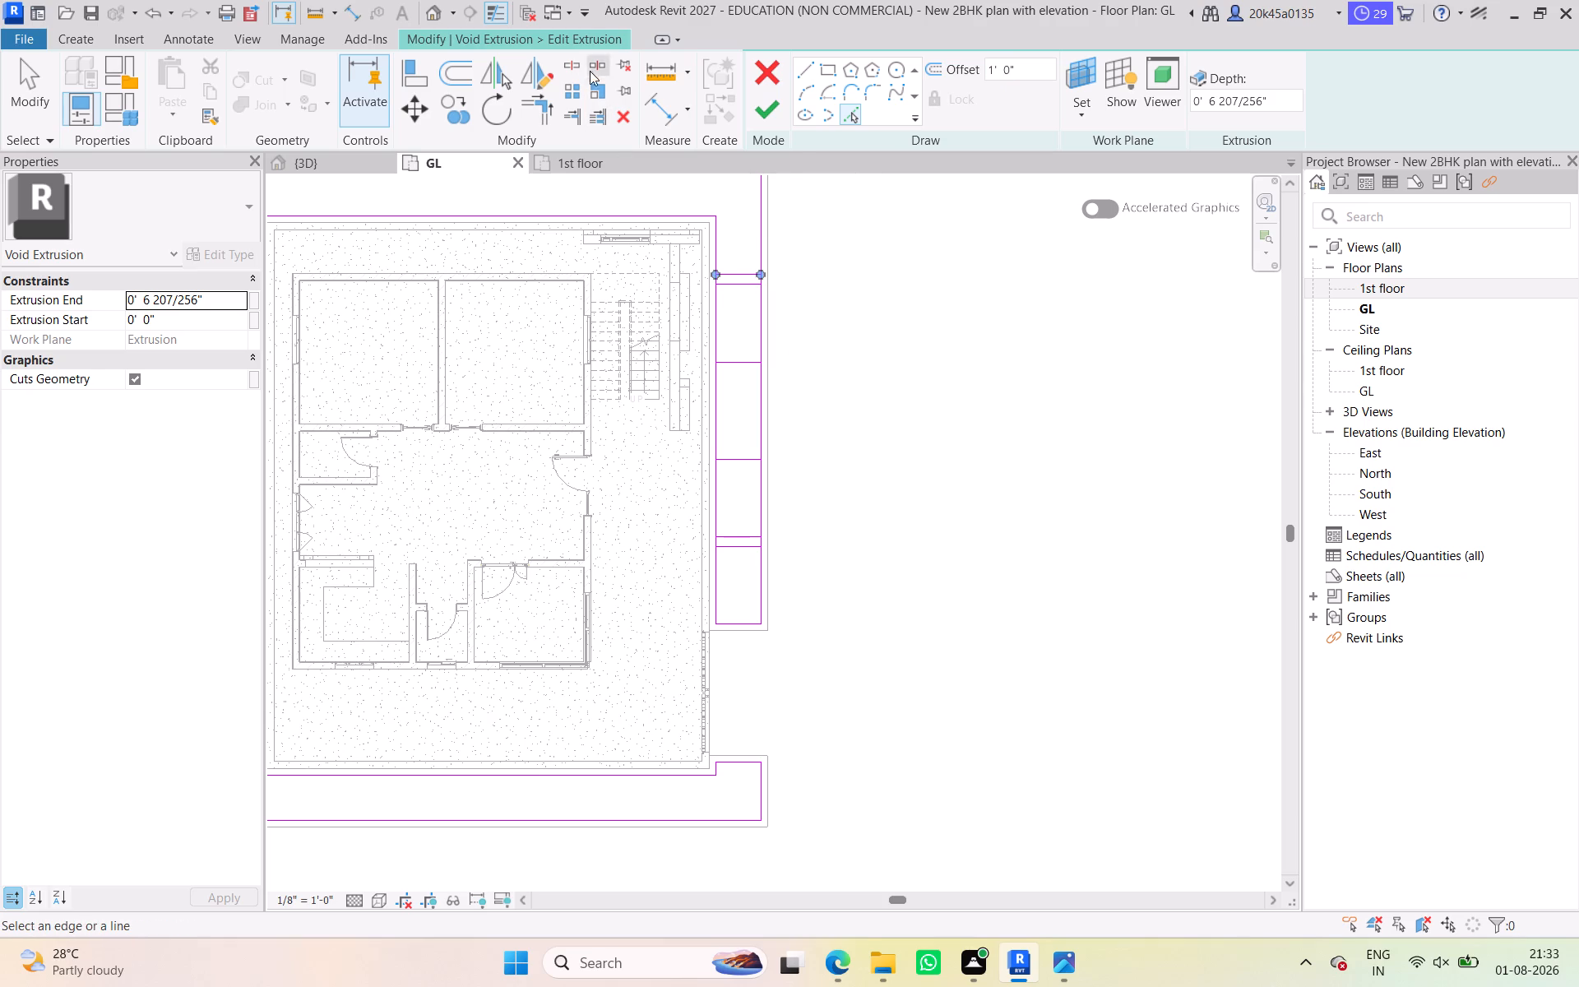
# Split both side lines of the recess strip inside the 1' gap nearest the gate and inside the 10' gap.
pyautogui.click(573, 59)
pyautogui.scroll(4, 711, 526)
pyautogui.moveTo(711, 526); pyautogui.dragTo(697, 459, button='middle')
pyautogui.scroll(4, 715, 526)
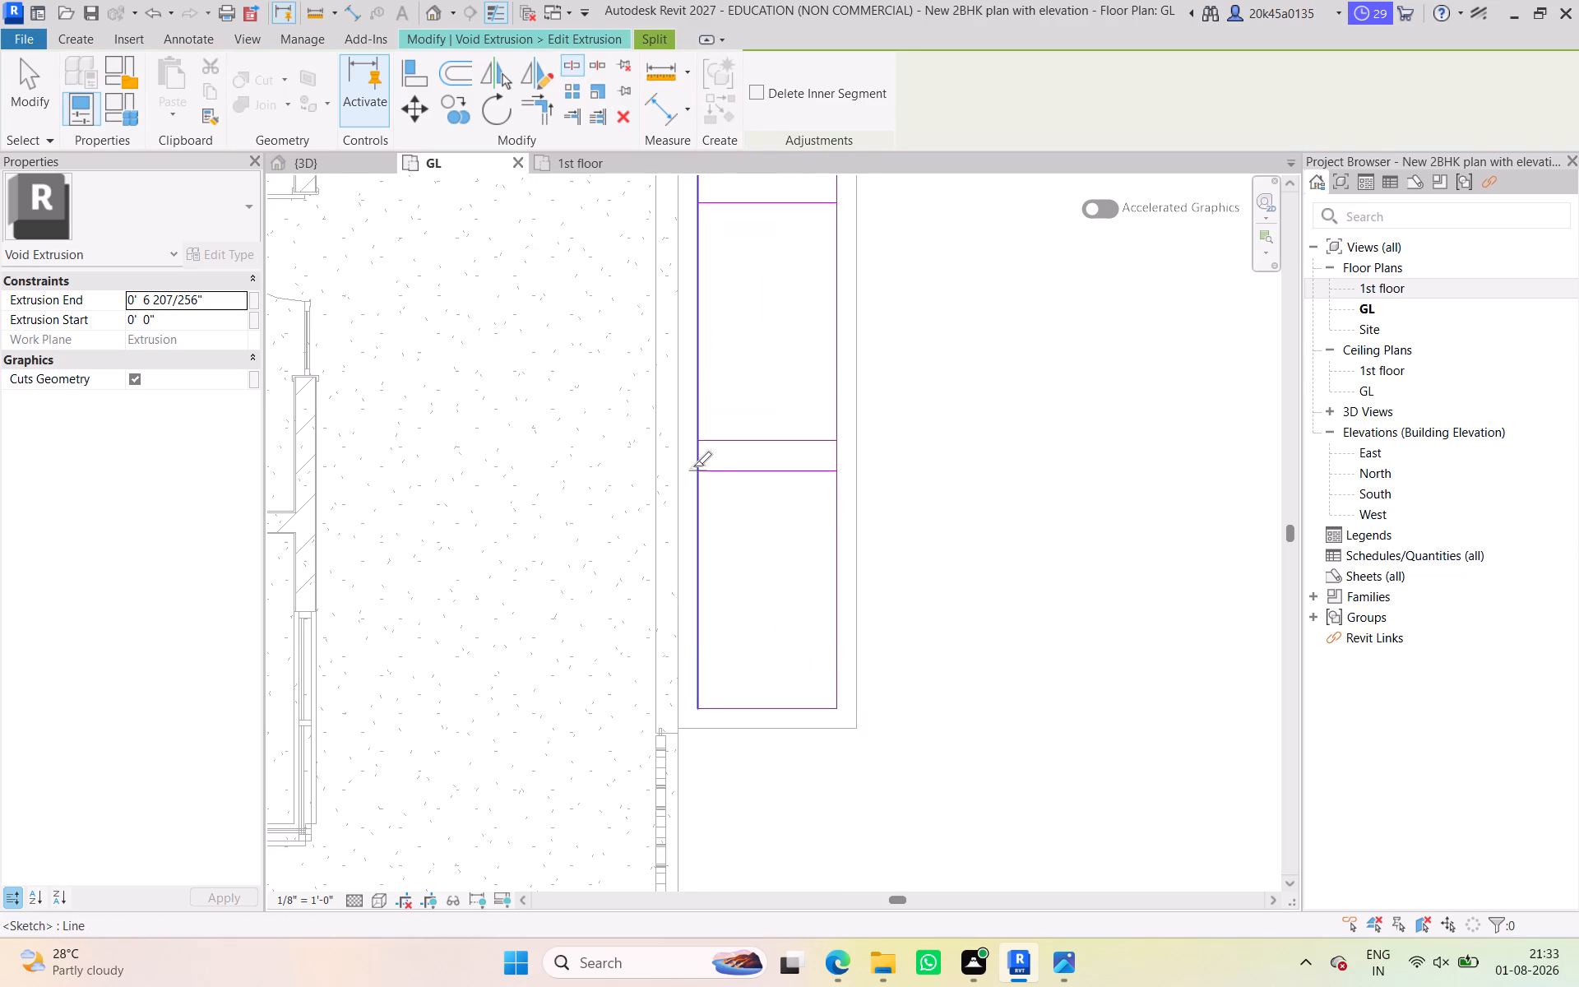
pyautogui.click(700, 458)
pyautogui.click(834, 453)
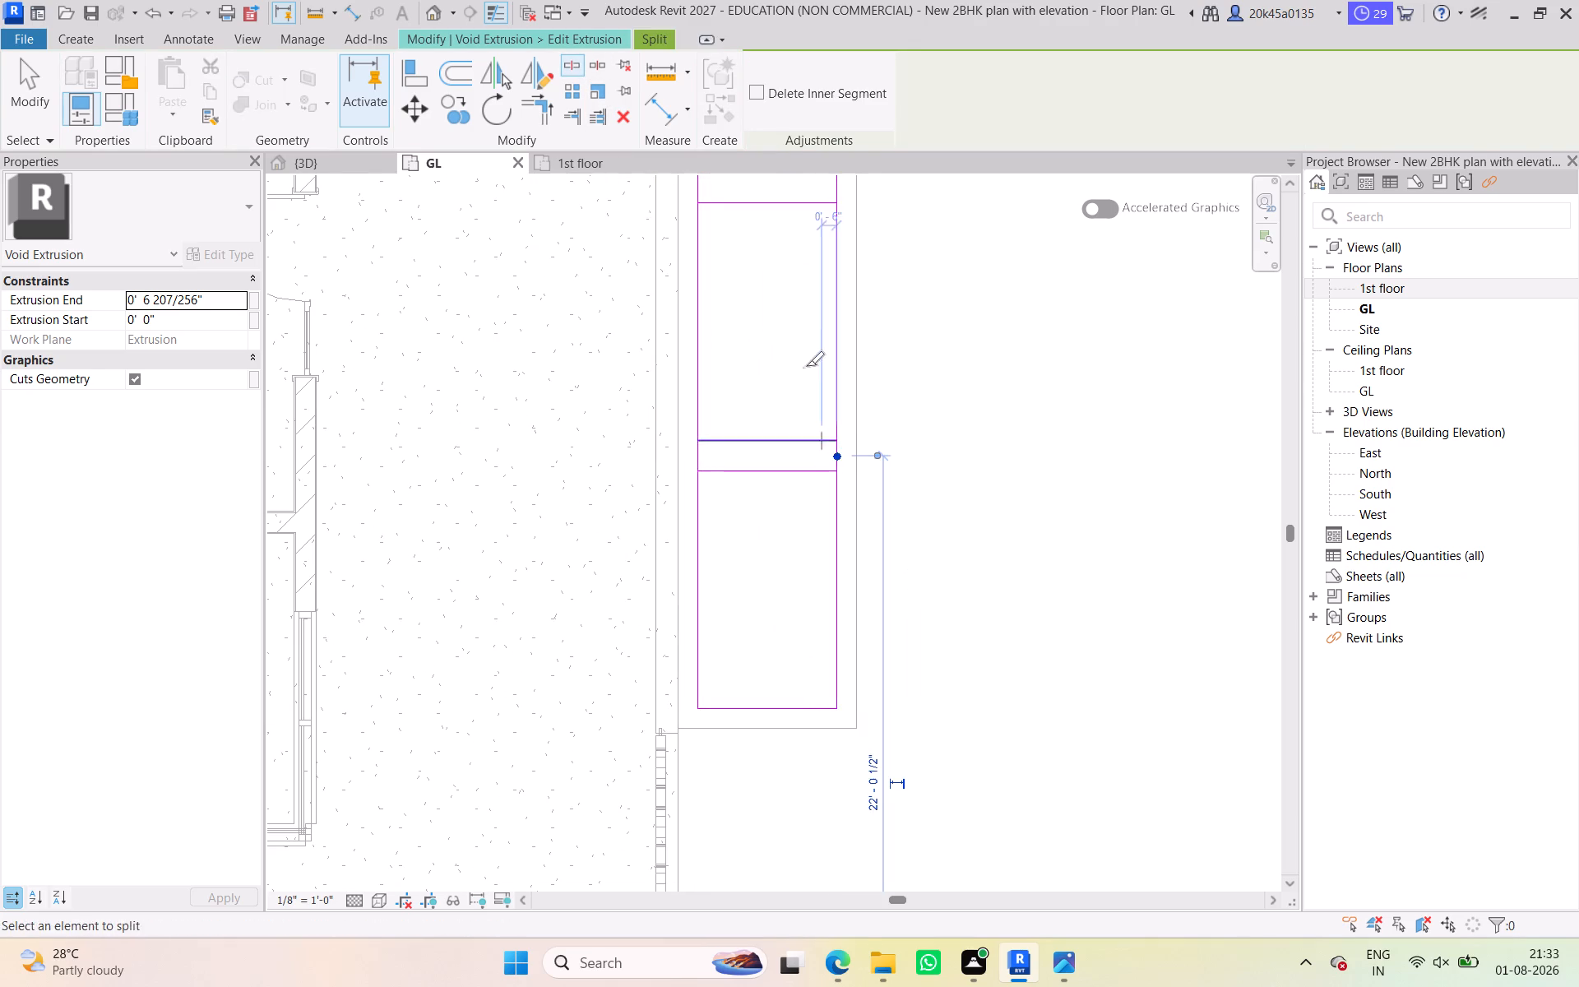
pyautogui.moveTo(795, 319); pyautogui.dragTo(799, 642, button='middle')
pyautogui.scroll(-2, 748, 506)
pyautogui.moveTo(747, 510); pyautogui.dragTo(745, 592, button='middle')
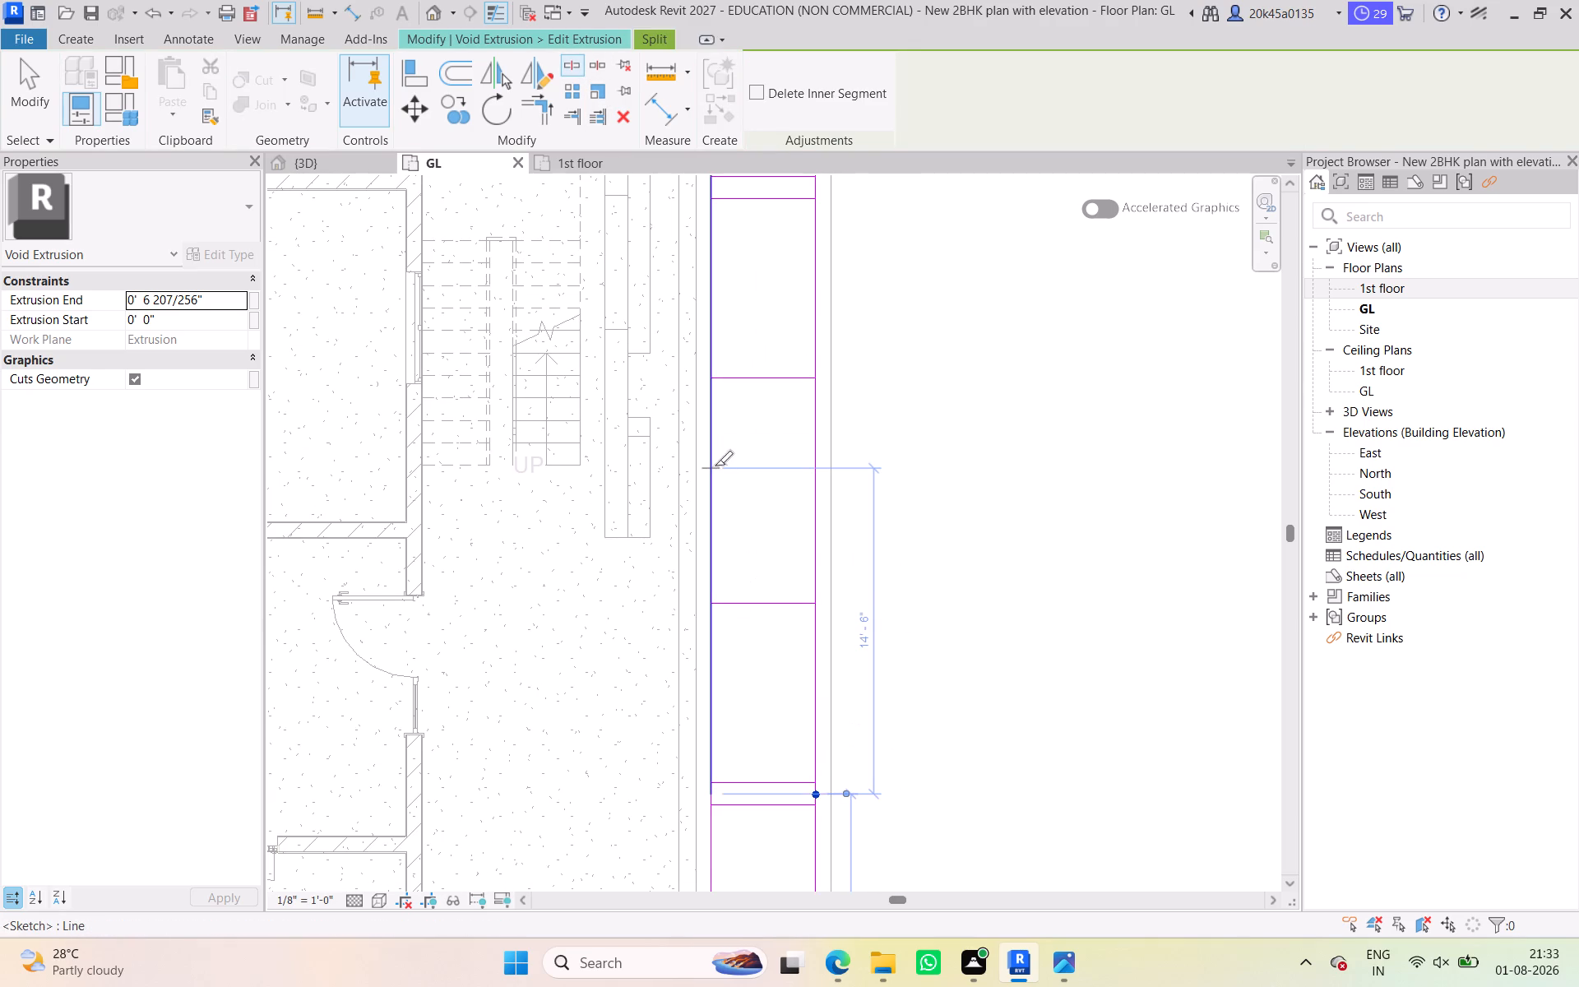
pyautogui.click(714, 465)
pyautogui.click(817, 488)
# Split both side lines of the recess strip inside the upper 1' gap beside the staircase, redoing the outer line's split.
pyautogui.moveTo(774, 445); pyautogui.dragTo(774, 618, button='middle')
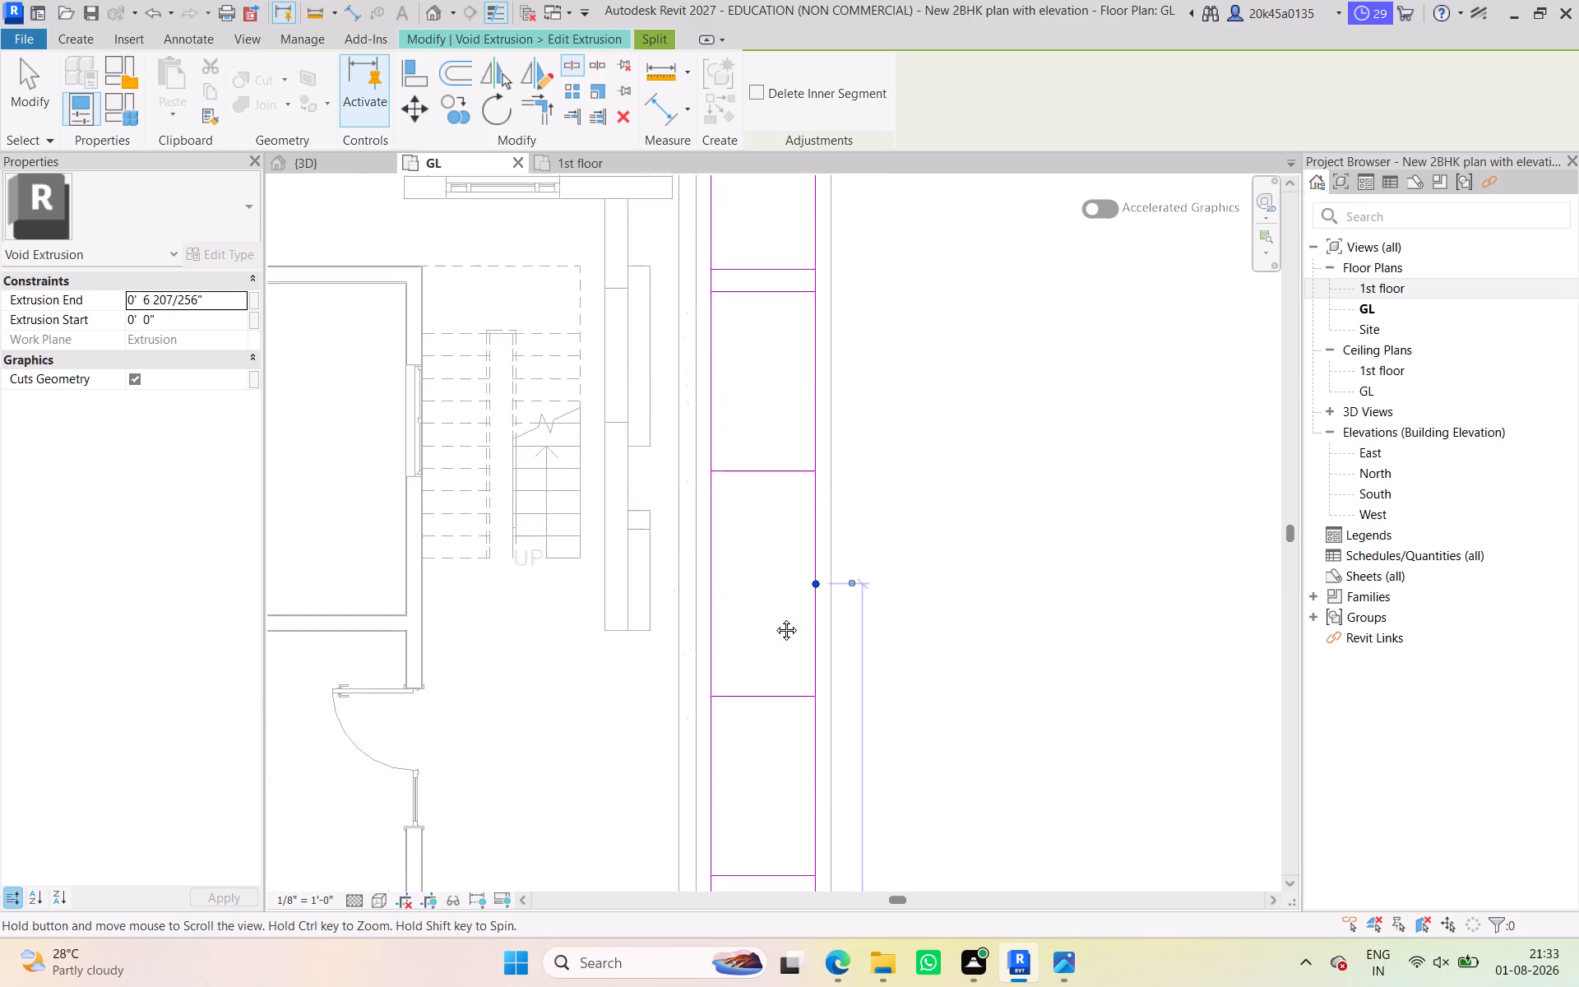
pyautogui.moveTo(774, 618); pyautogui.dragTo(766, 706, button='middle')
pyautogui.scroll(3, 701, 401)
pyautogui.click(708, 465)
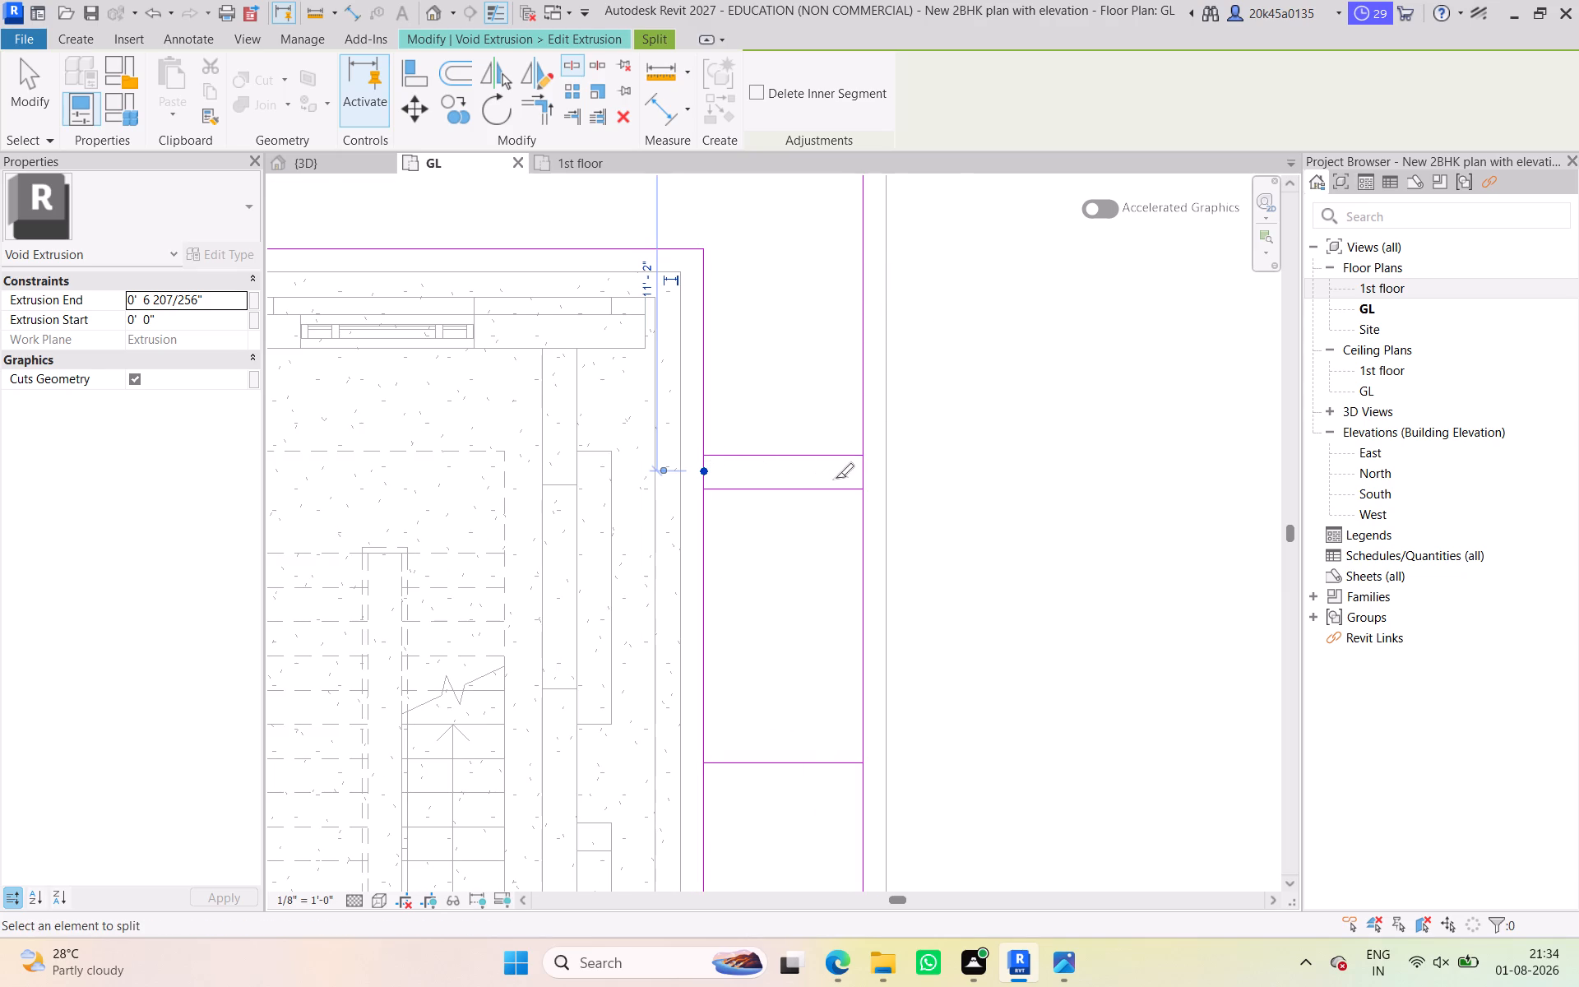
pyautogui.click(857, 474)
pyautogui.scroll(-2, 814, 522)
pyautogui.moveTo(805, 521); pyautogui.dragTo(789, 391, button='middle')
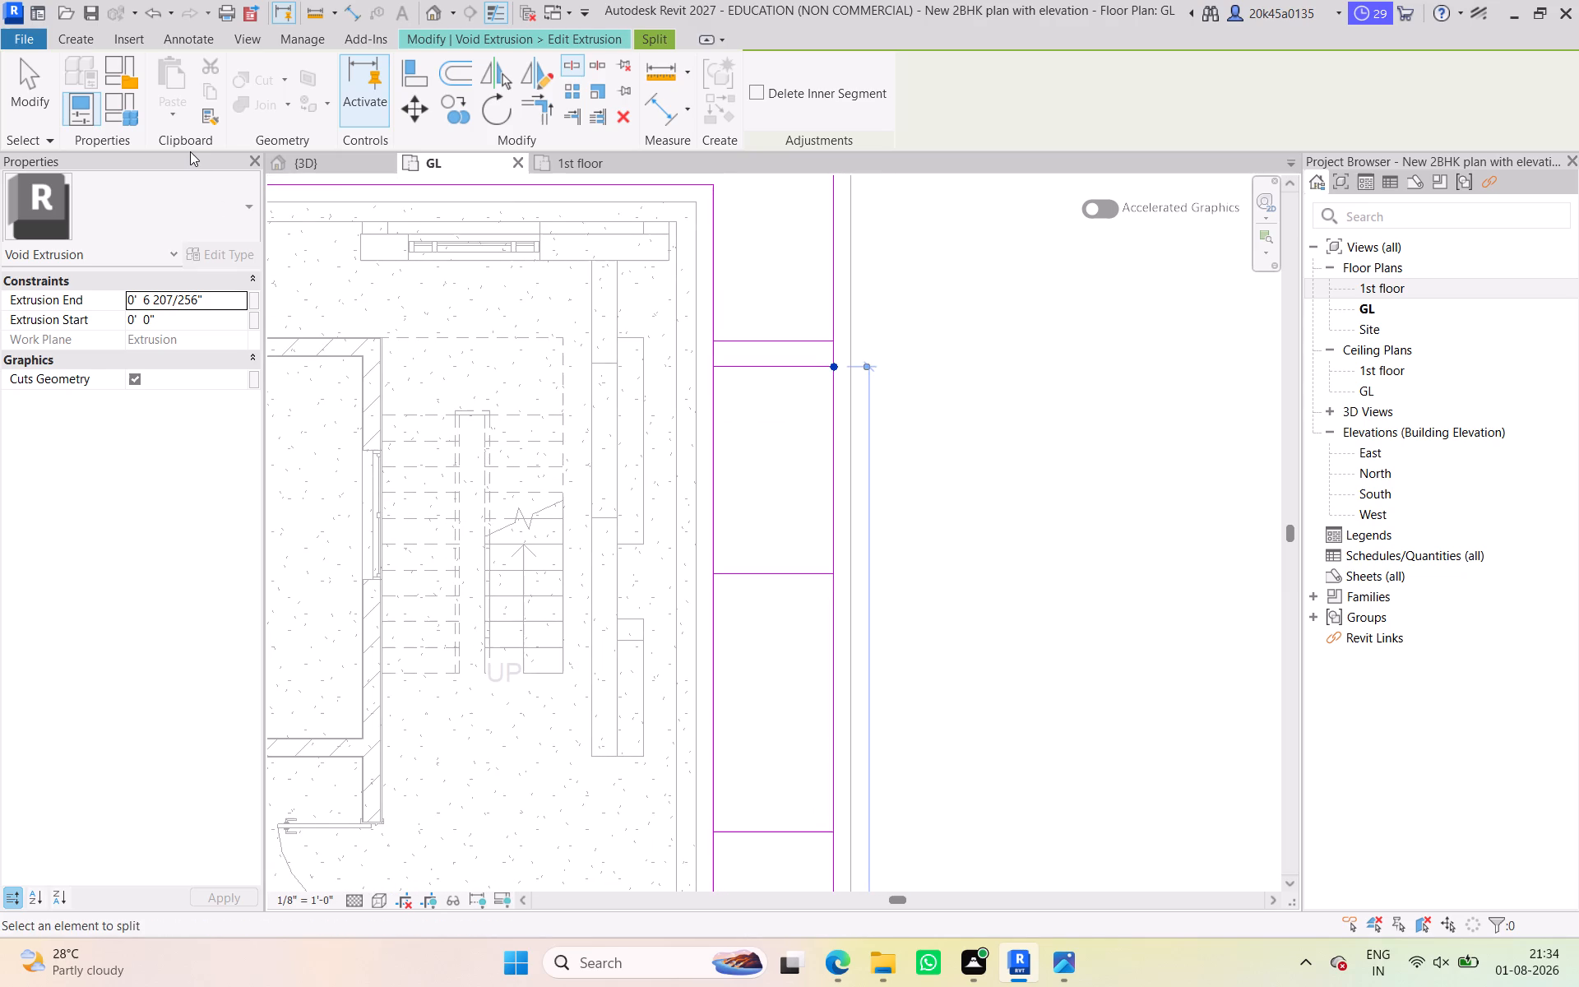
pyautogui.scroll(4, 833, 382)
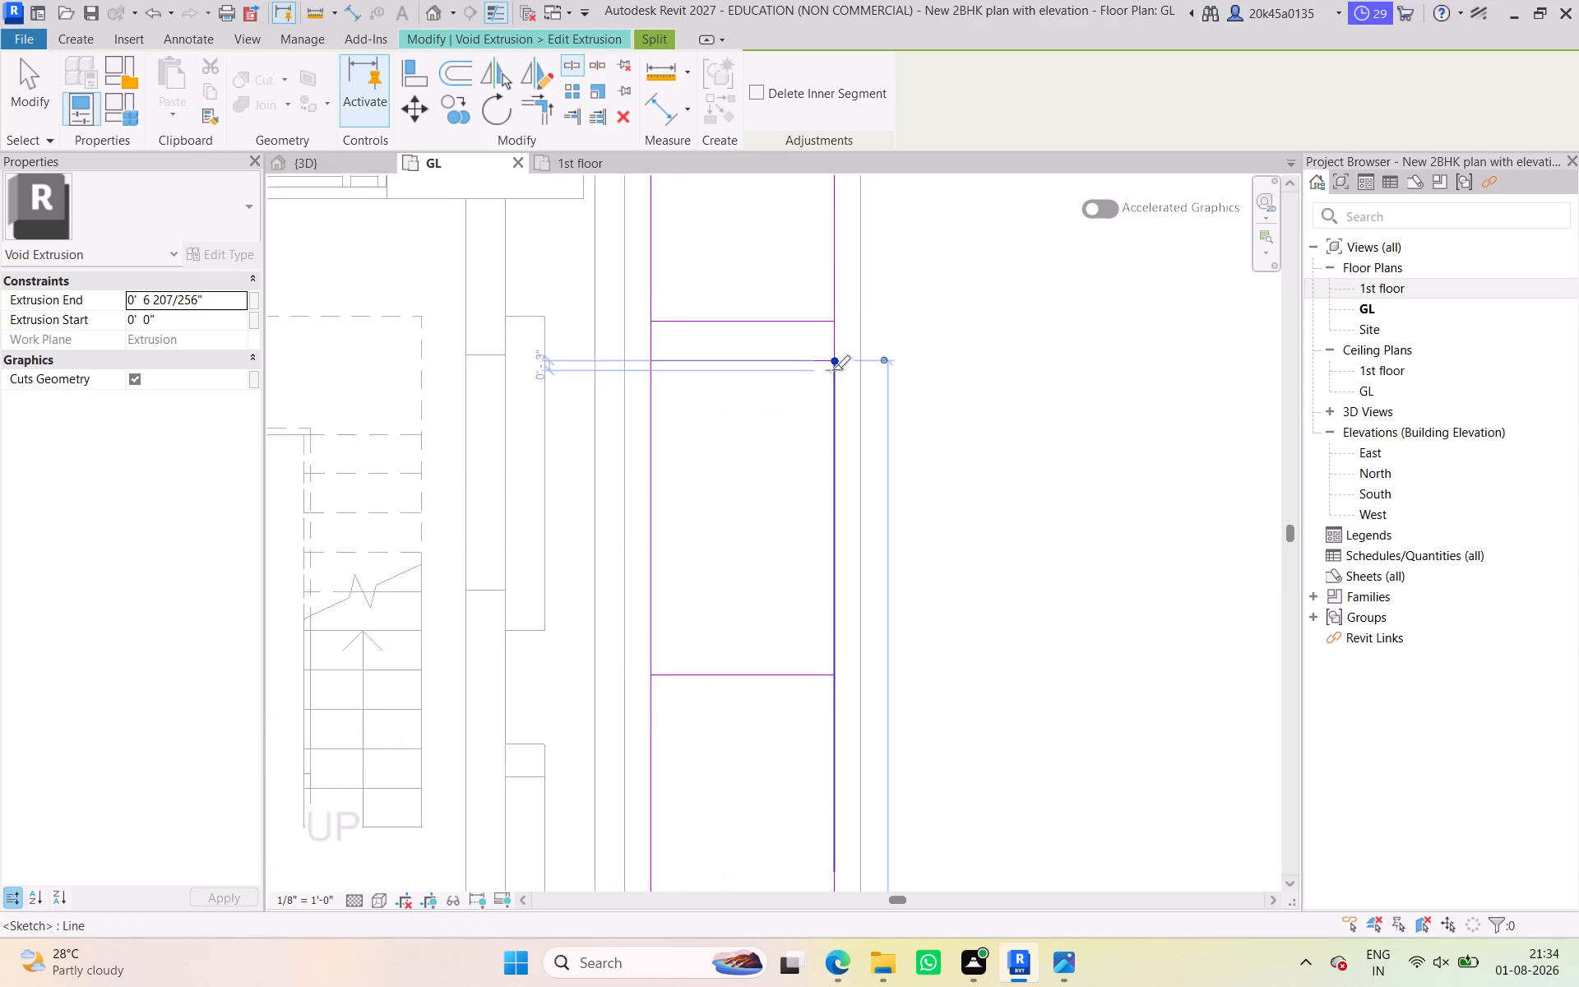
pyautogui.scroll(4, 834, 350)
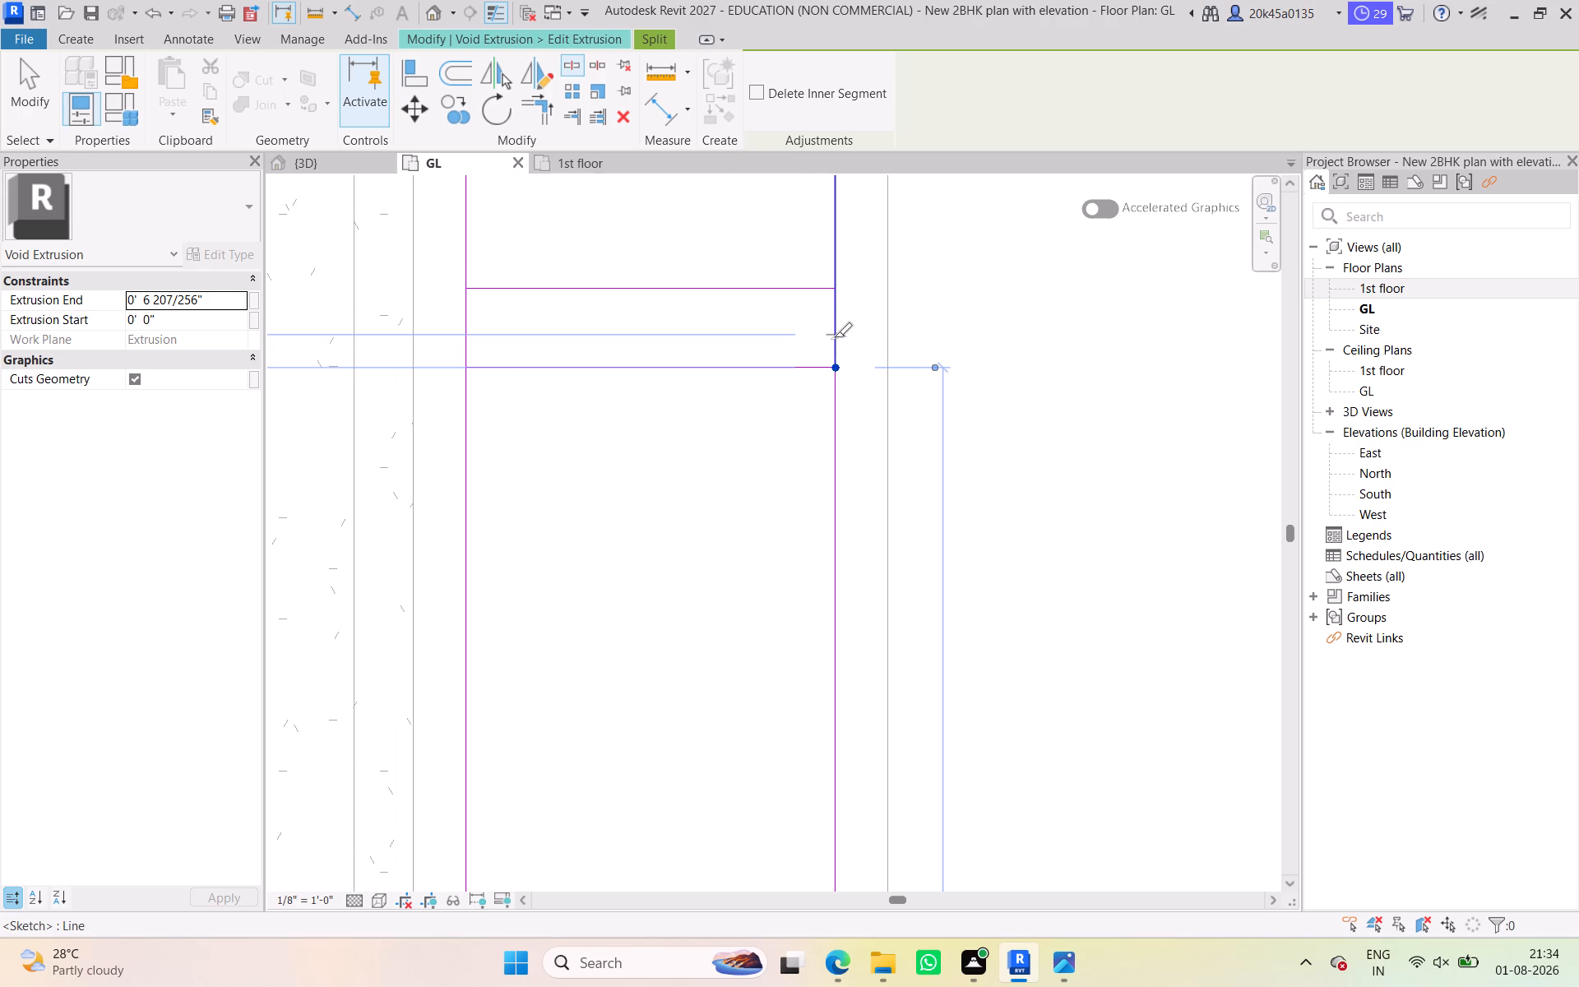
pyautogui.hotkey('ctrl', 'z')
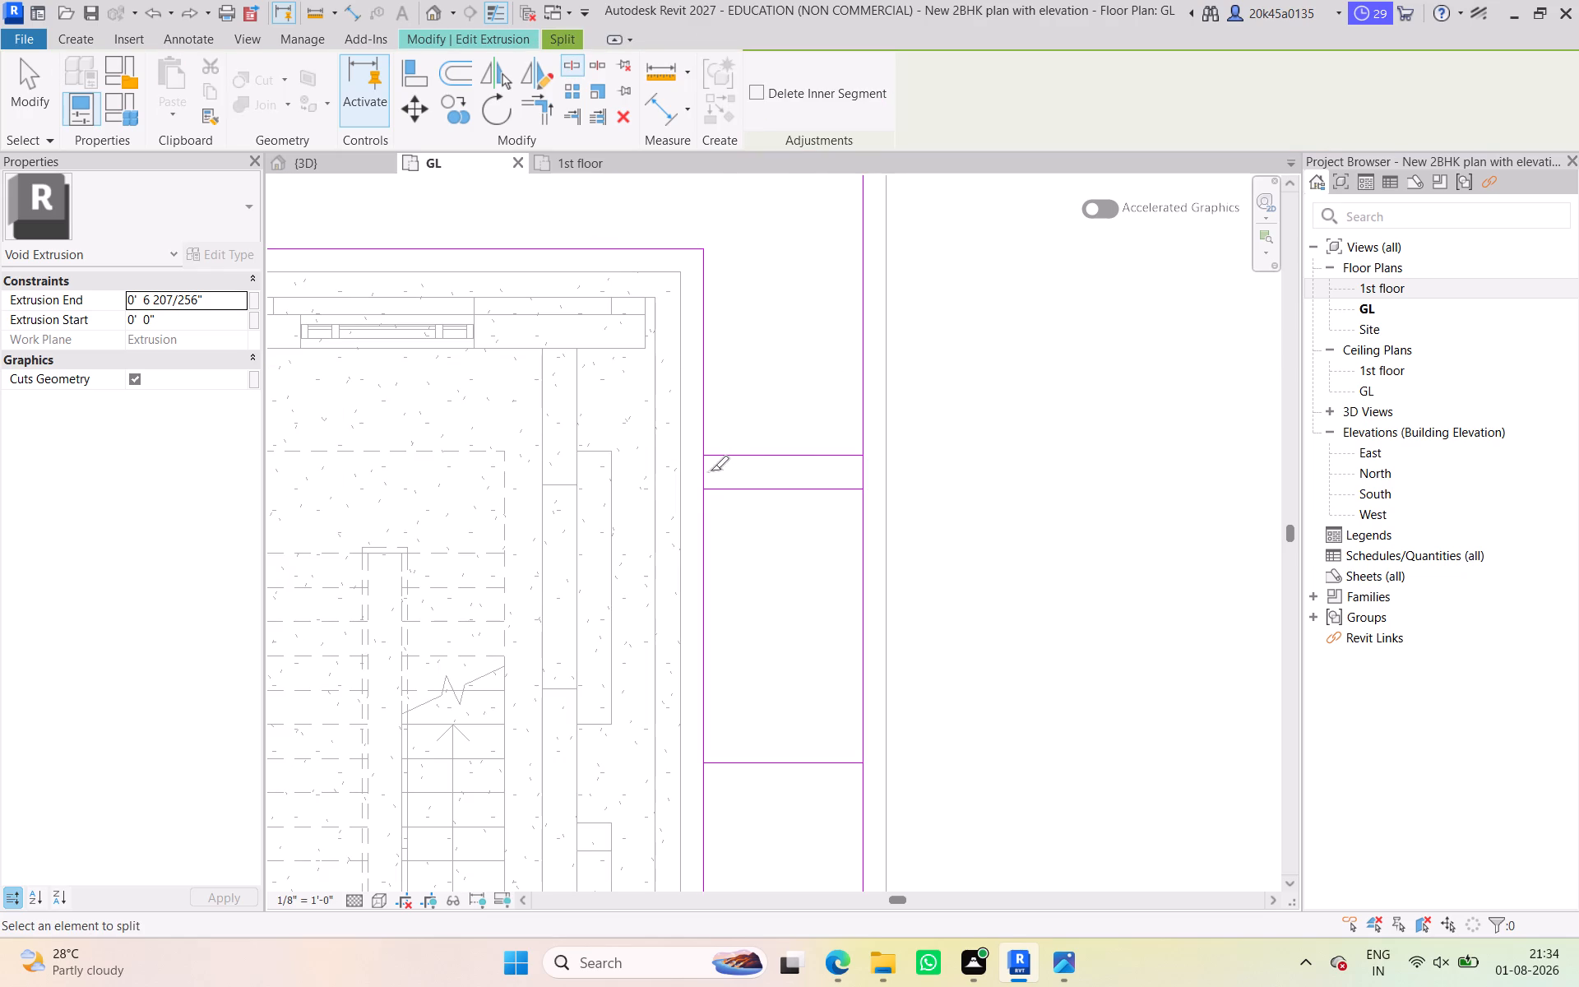
pyautogui.click(860, 473)
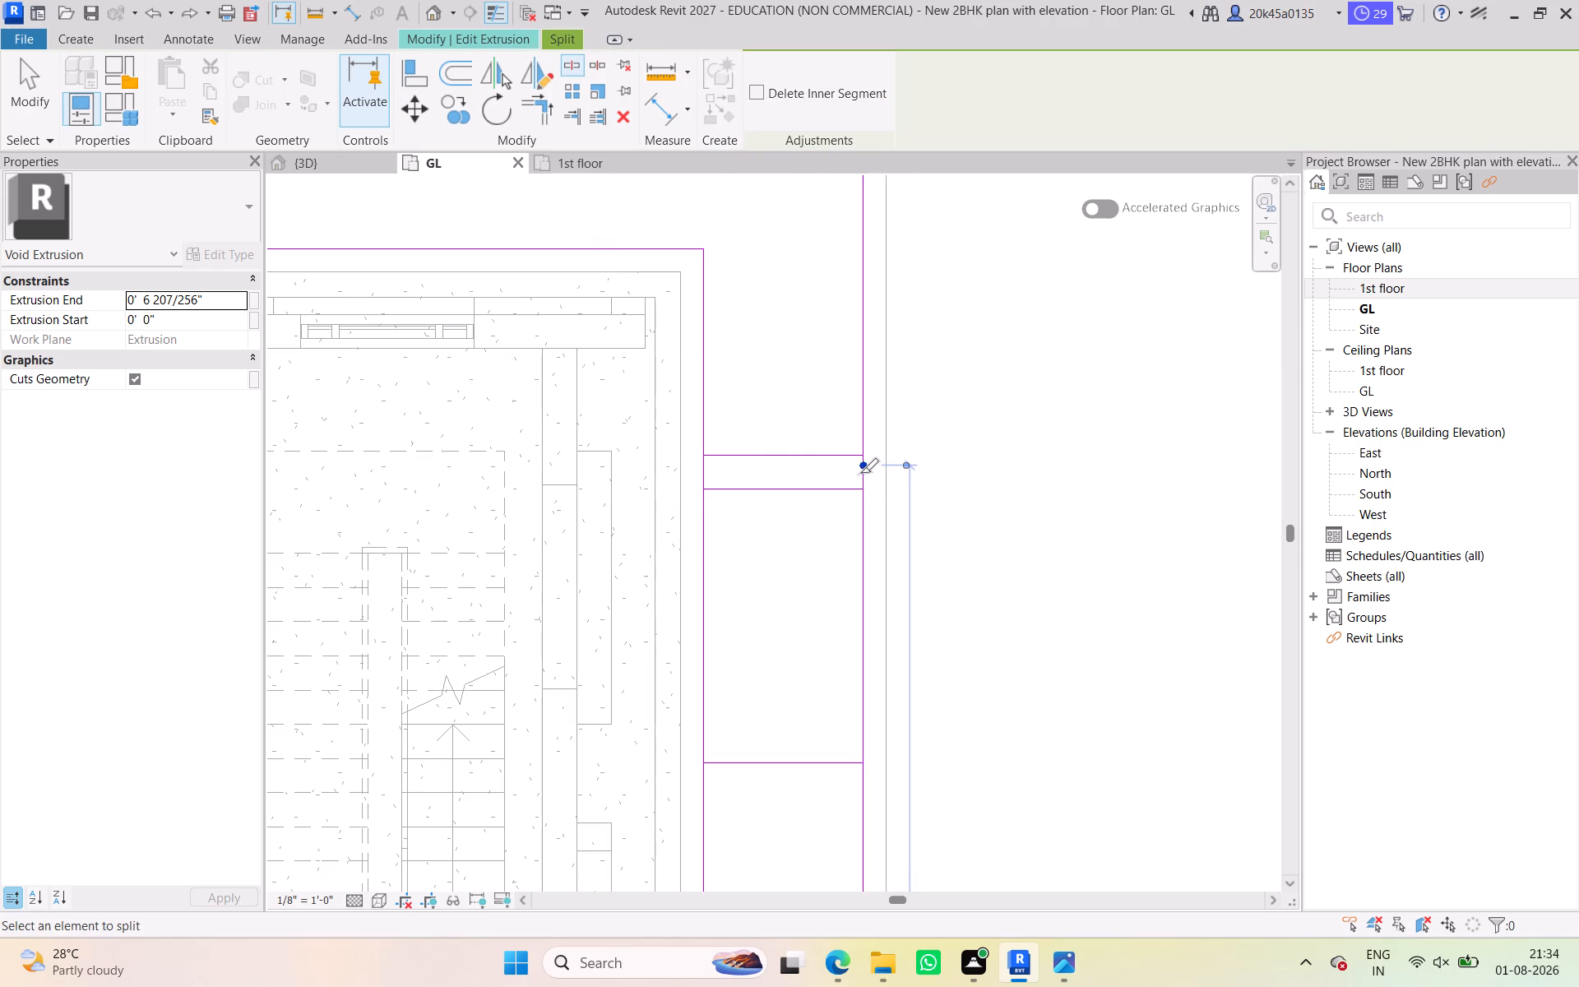
pyautogui.scroll(-3, 832, 530)
pyautogui.moveTo(821, 526); pyautogui.dragTo(730, 250, button='middle')
pyautogui.scroll(-2, 771, 455)
pyautogui.moveTo(770, 456); pyautogui.dragTo(774, 345, button='middle')
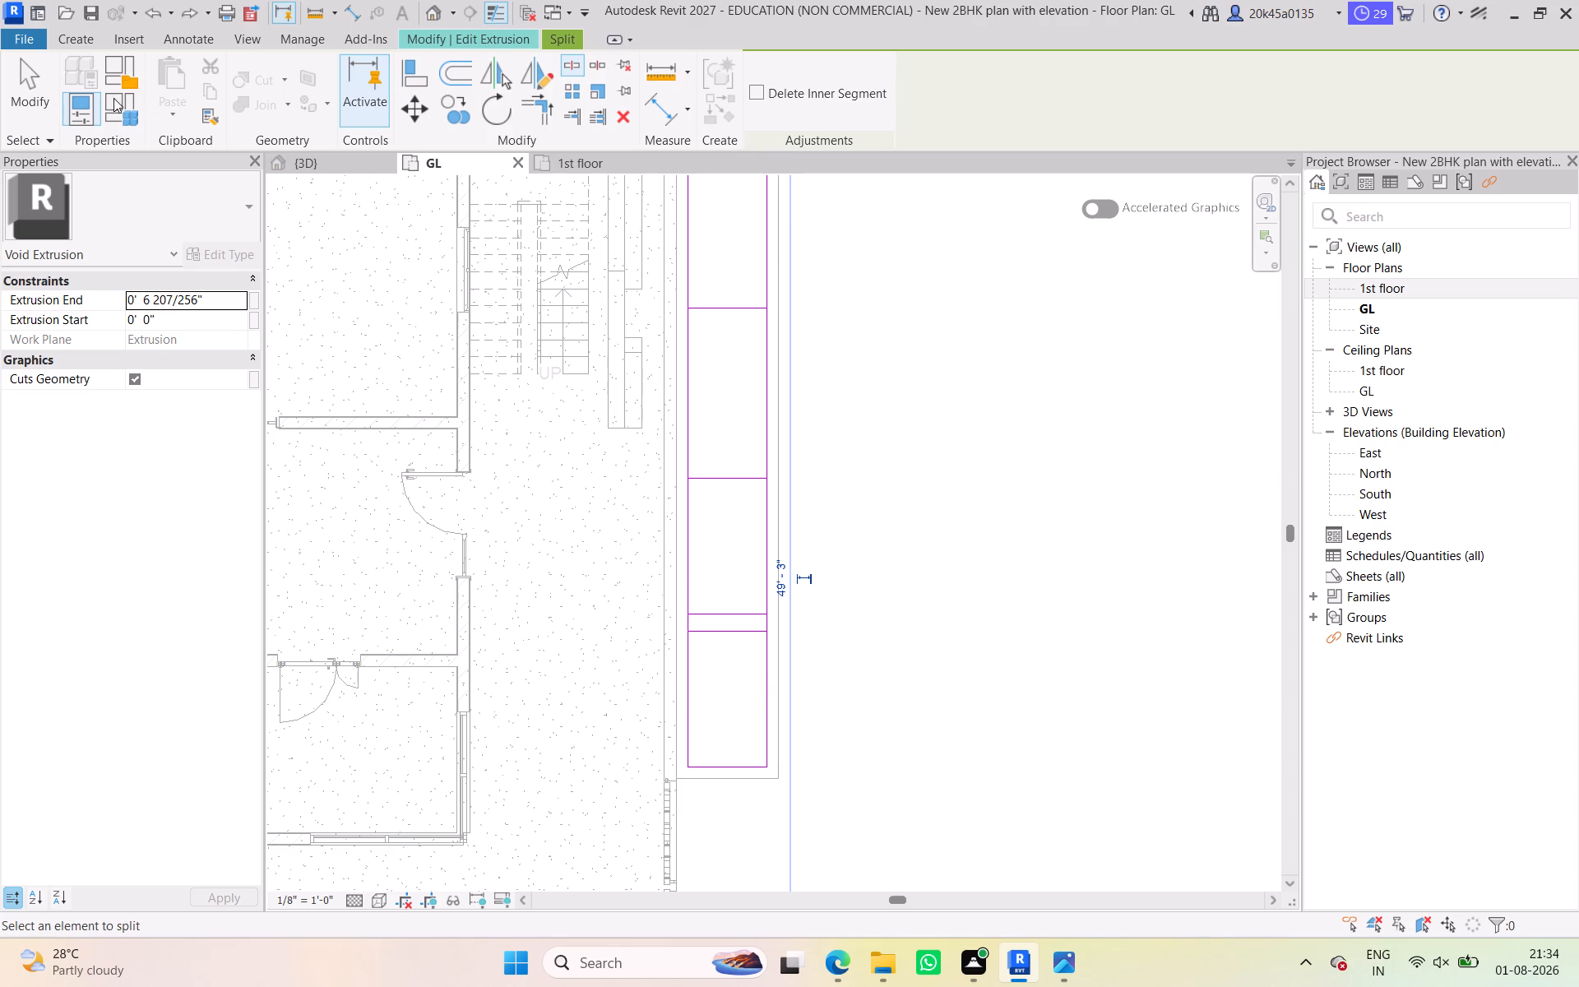
pyautogui.click(42, 95)
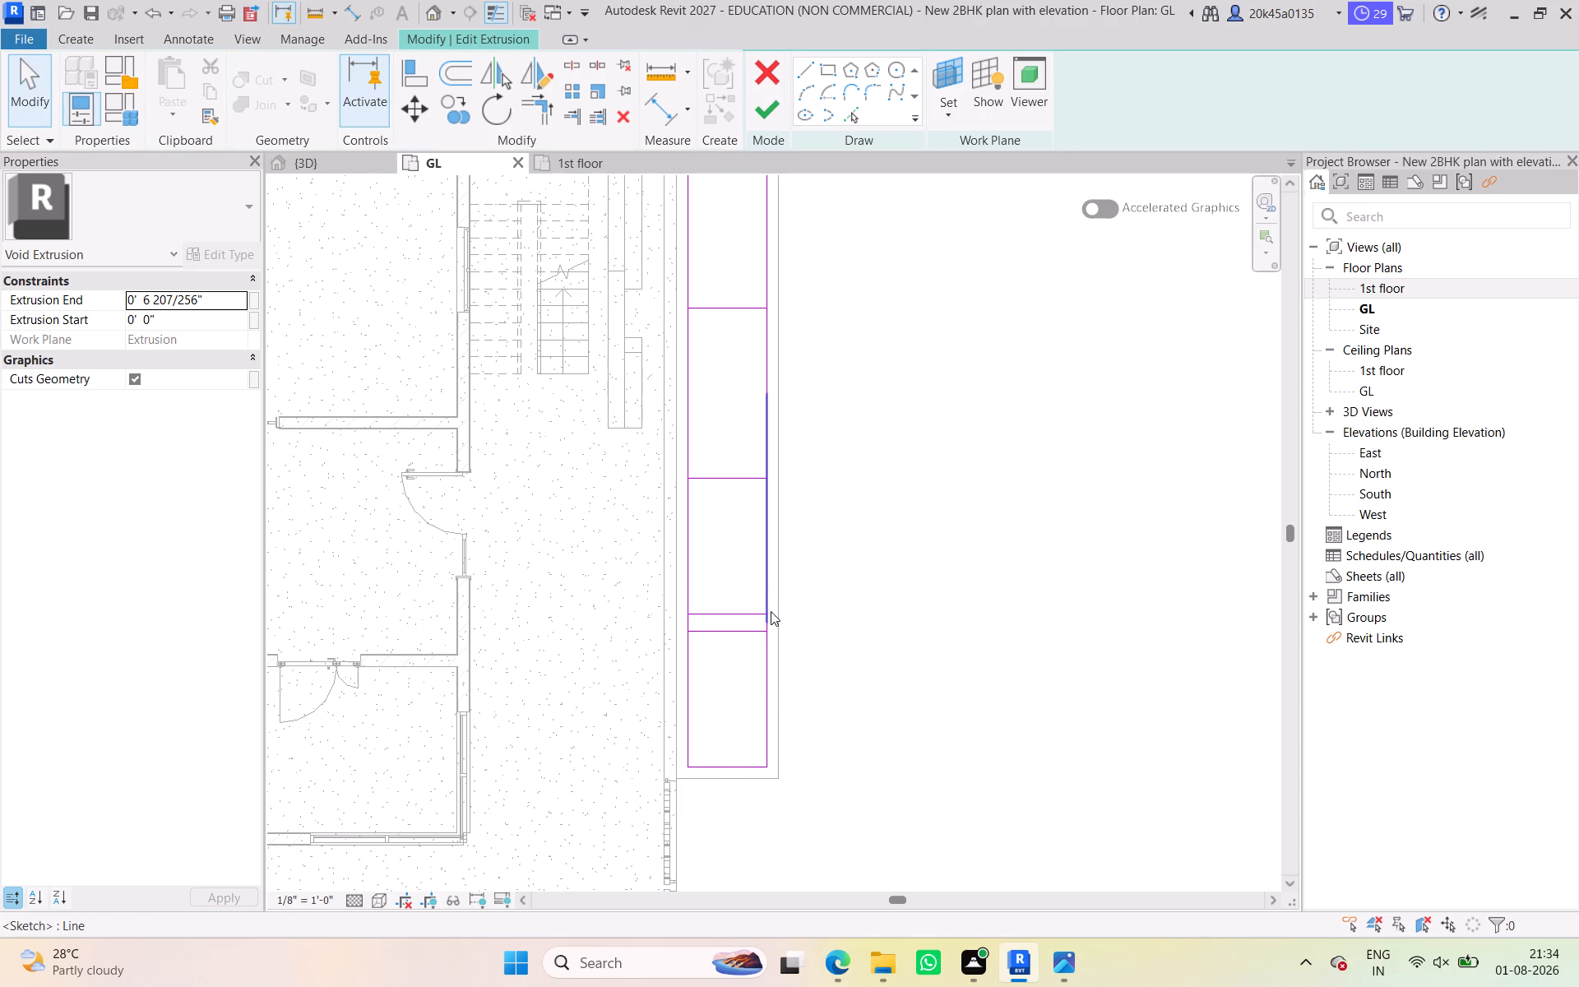
# Trim the side lines to the two cross lines bounding the upper 1' gap, opening the strip between them.
pyautogui.moveTo(748, 563); pyautogui.dragTo(766, 709, button='middle')
pyautogui.moveTo(732, 489); pyautogui.dragTo(752, 635, button='middle')
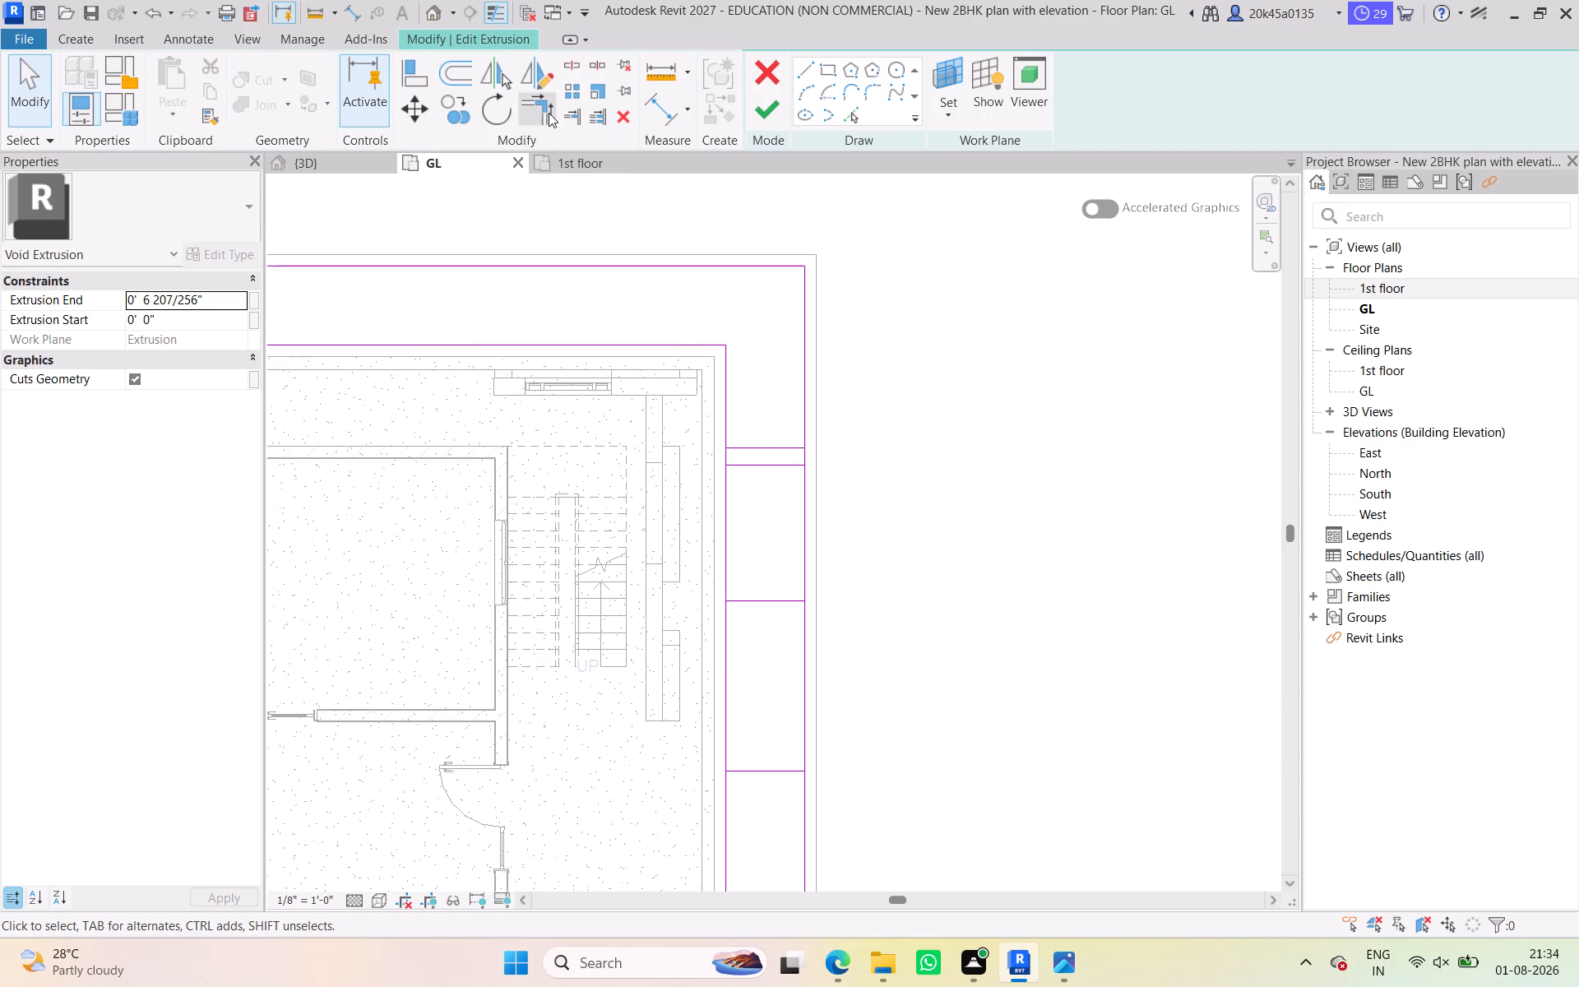
pyautogui.click(549, 113)
pyautogui.scroll(5, 788, 489)
pyautogui.click(820, 494)
pyautogui.click(781, 425)
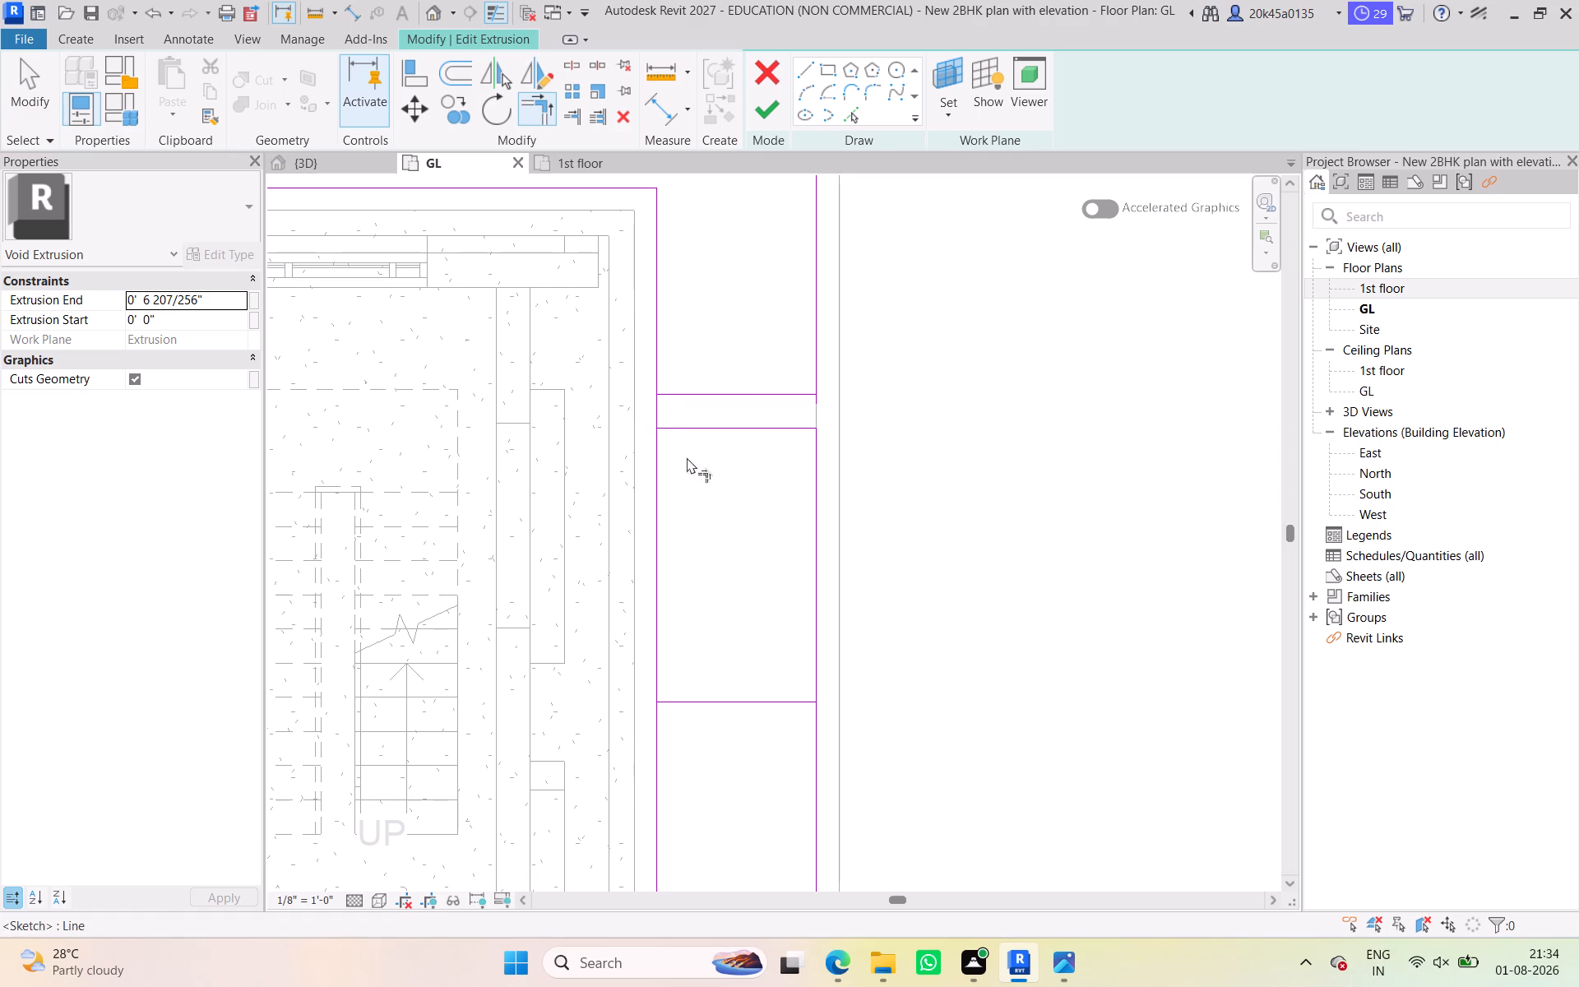
pyautogui.click(664, 476)
pyautogui.click(682, 434)
pyautogui.click(660, 354)
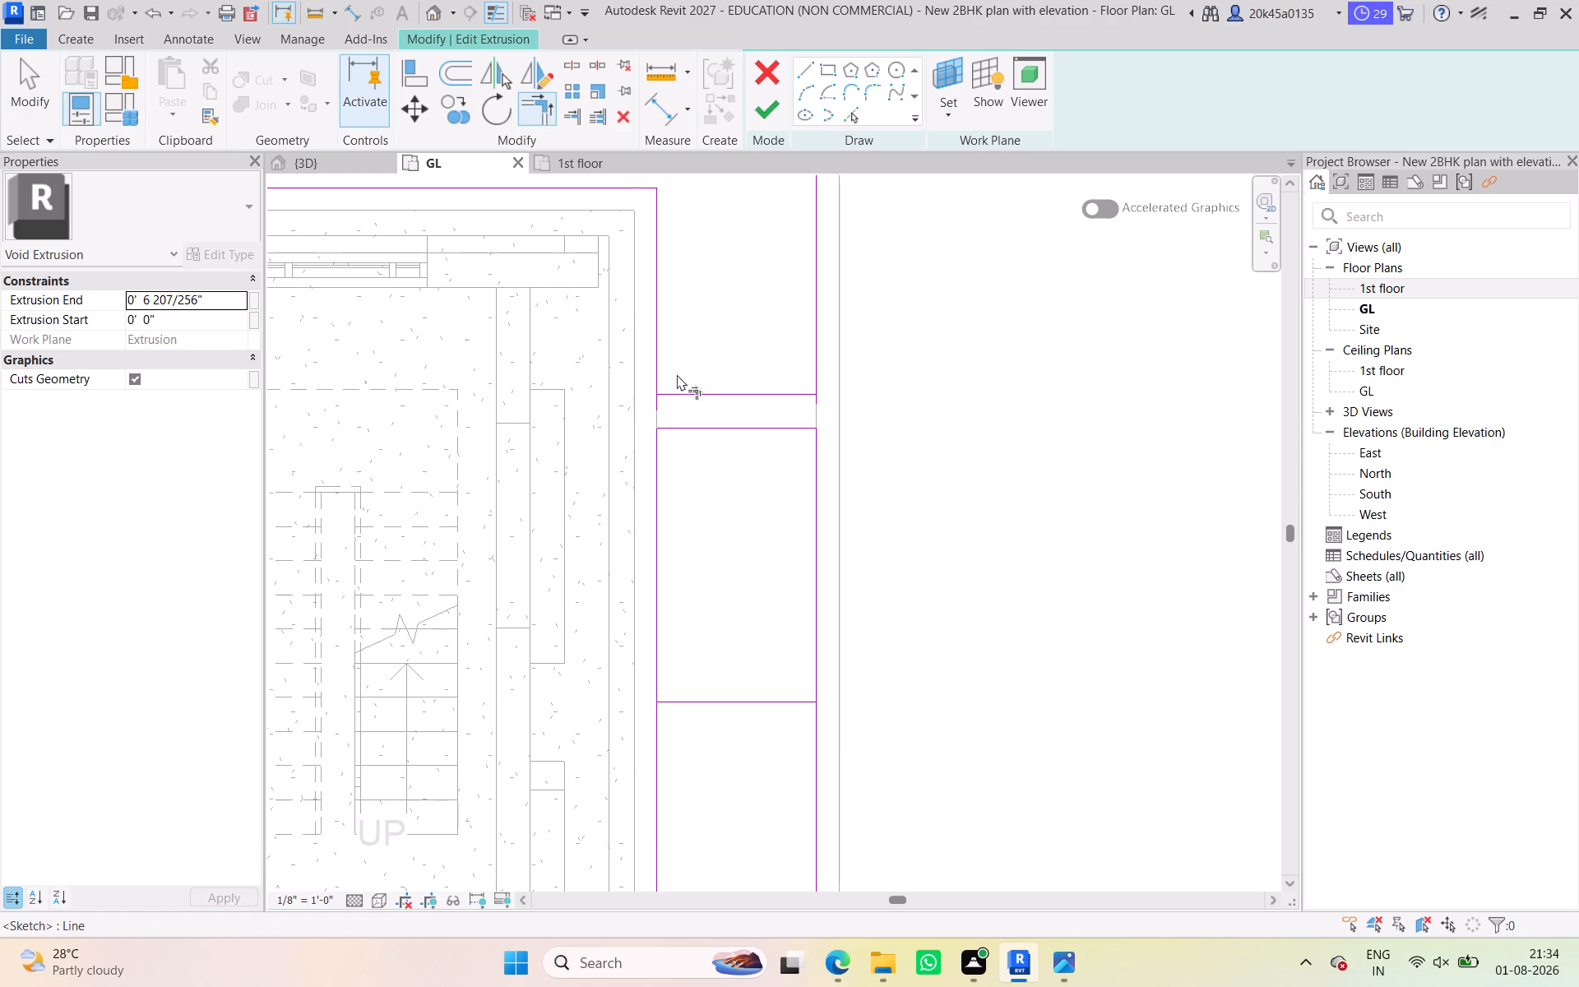
pyautogui.click(688, 389)
pyautogui.click(812, 355)
pyautogui.click(786, 393)
# Trim the side lines to corners with the two cross lines bounding the 1' gap nearest the gate.
pyautogui.scroll(-2, 731, 474)
pyautogui.moveTo(728, 475); pyautogui.dragTo(706, 349, button='middle')
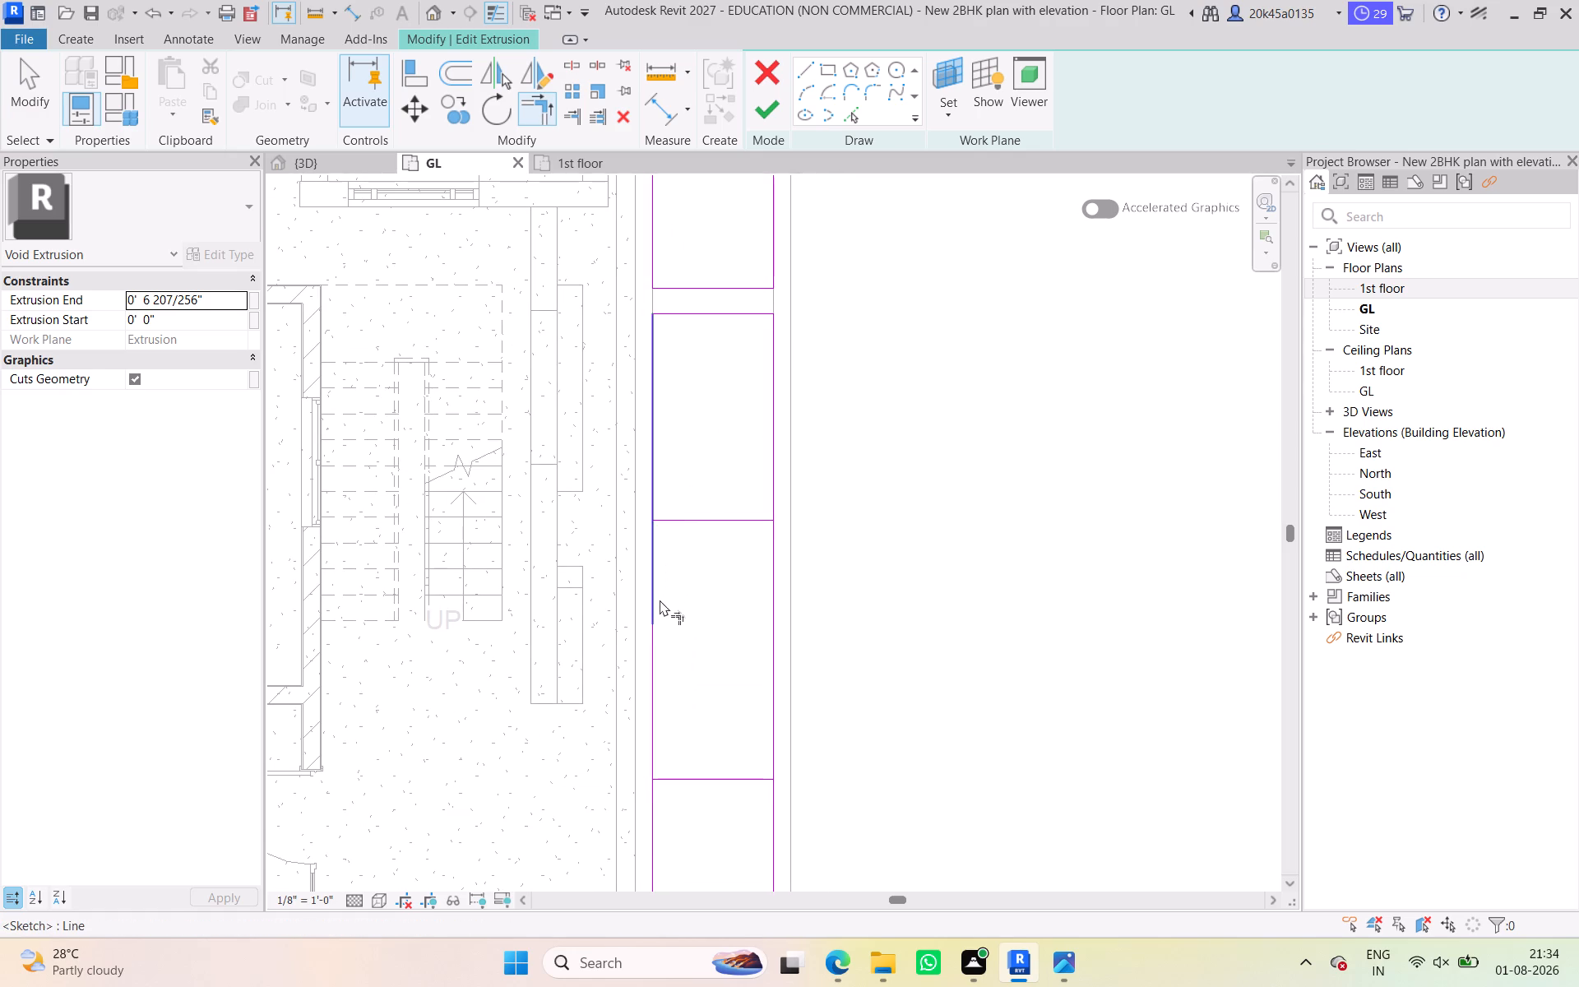
pyautogui.scroll(-2, 660, 599)
pyautogui.moveTo(662, 596); pyautogui.dragTo(665, 493, button='middle')
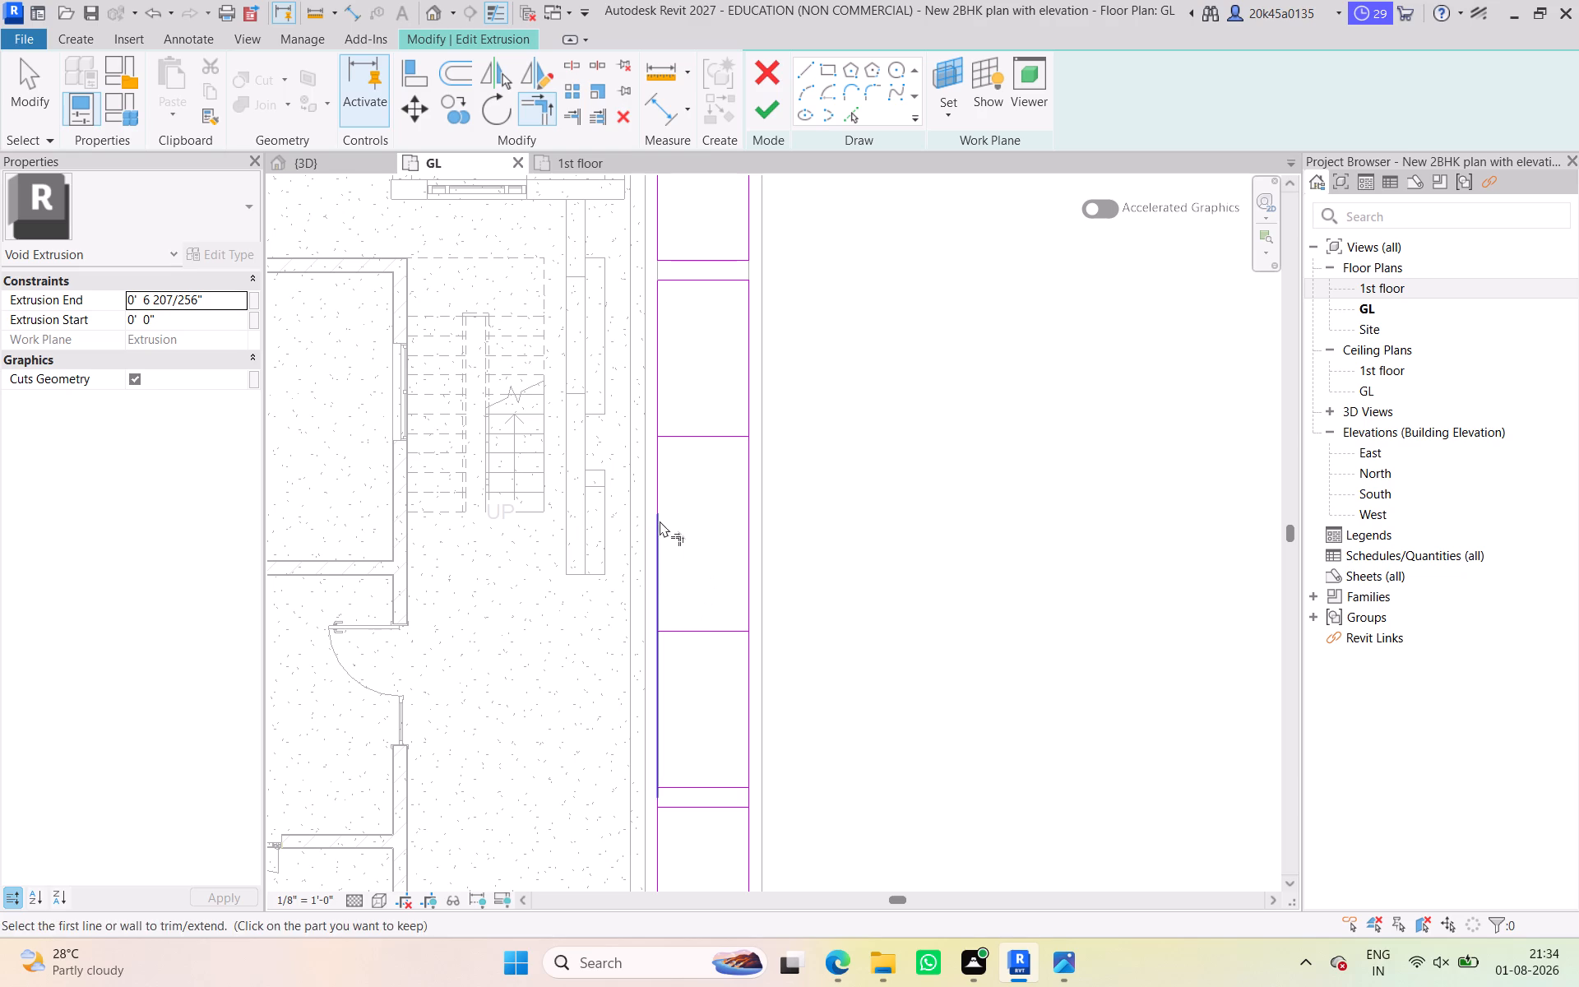
pyautogui.scroll(-1, 692, 372)
pyautogui.moveTo(694, 378); pyautogui.dragTo(704, 472, button='middle')
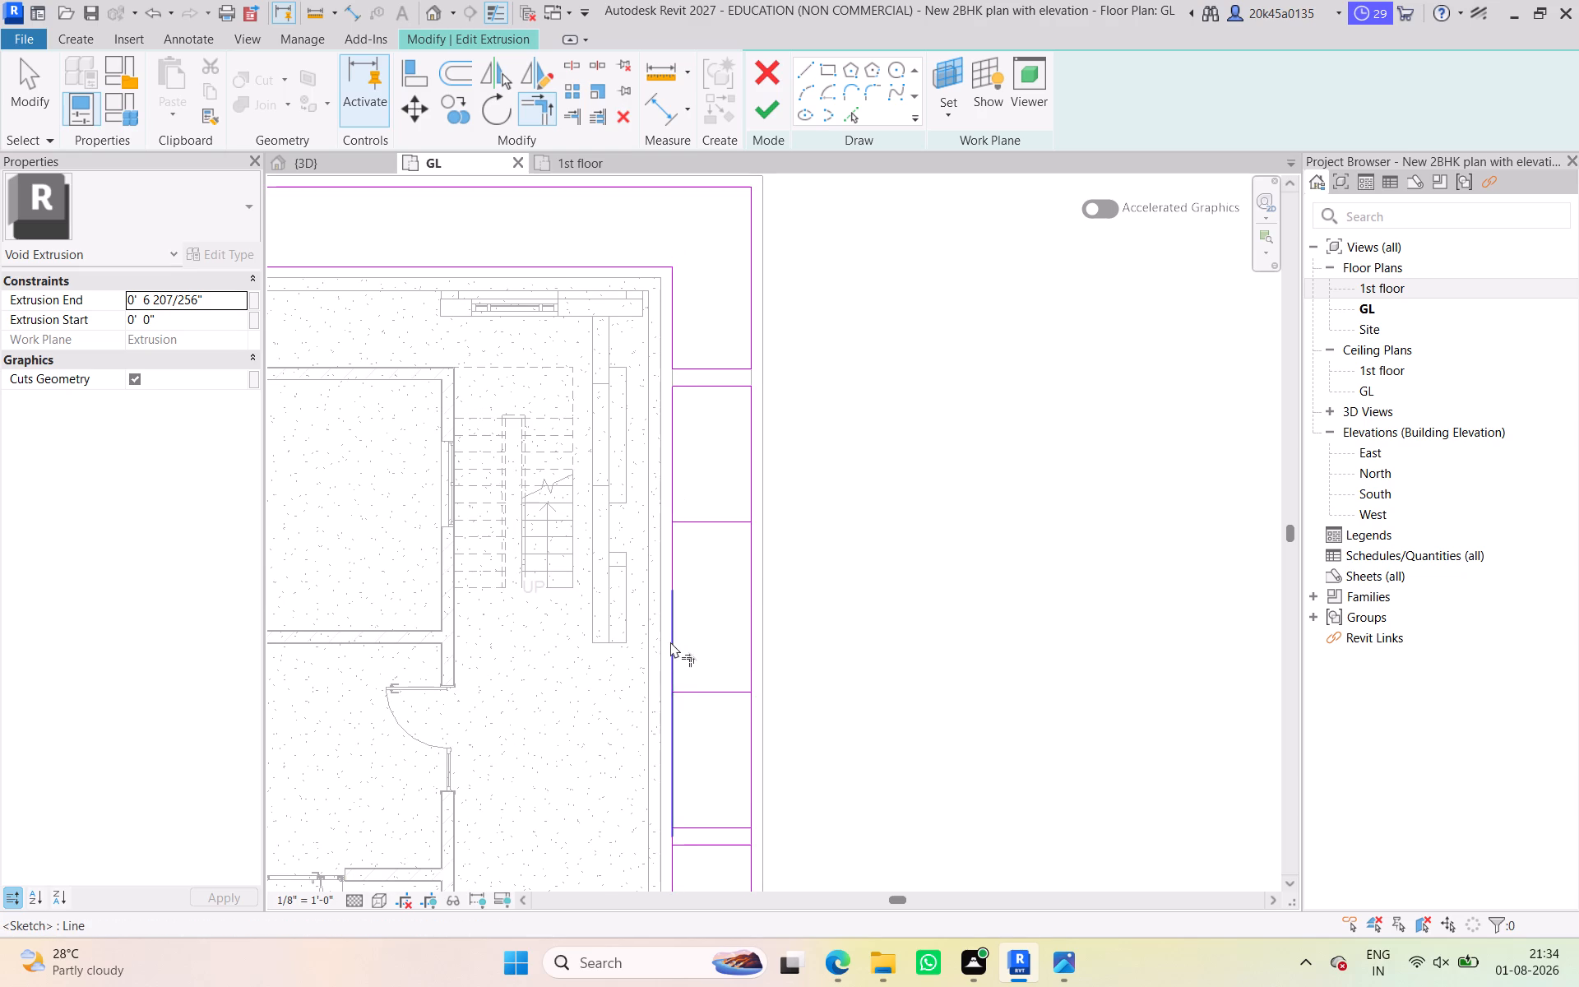
pyautogui.scroll(-1, 686, 742)
pyautogui.moveTo(686, 742); pyautogui.dragTo(641, 544, button='middle')
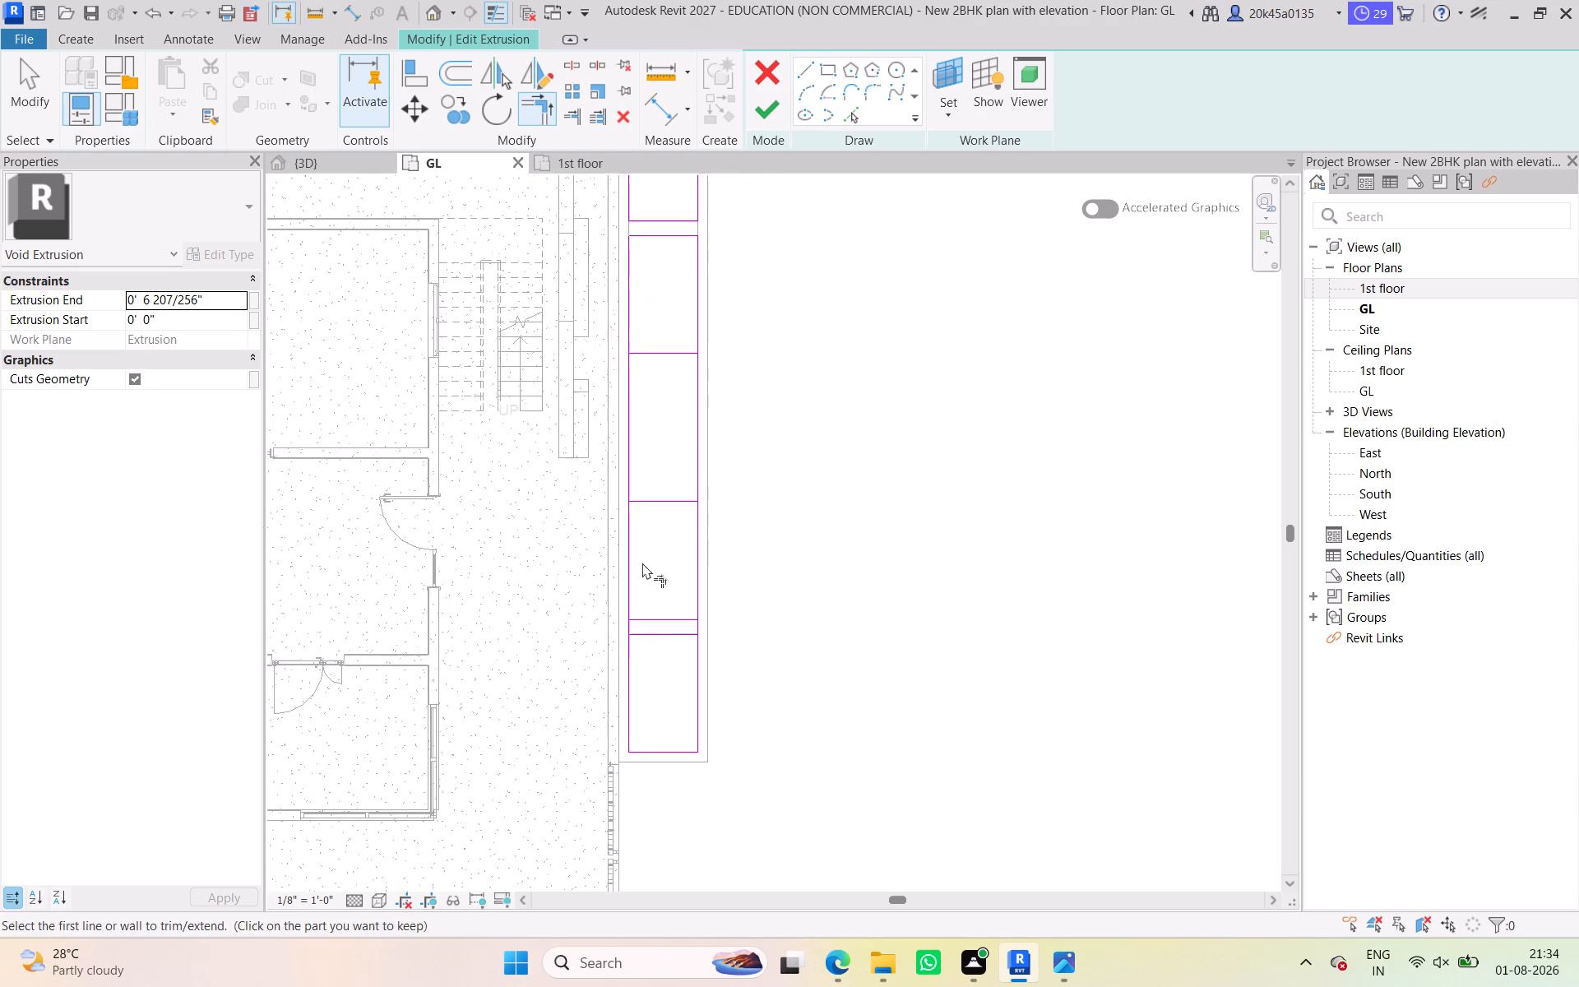
pyautogui.scroll(4, 646, 623)
pyautogui.moveTo(646, 623); pyautogui.dragTo(683, 574, button='middle')
pyautogui.scroll(3, 678, 586)
pyautogui.click(641, 633)
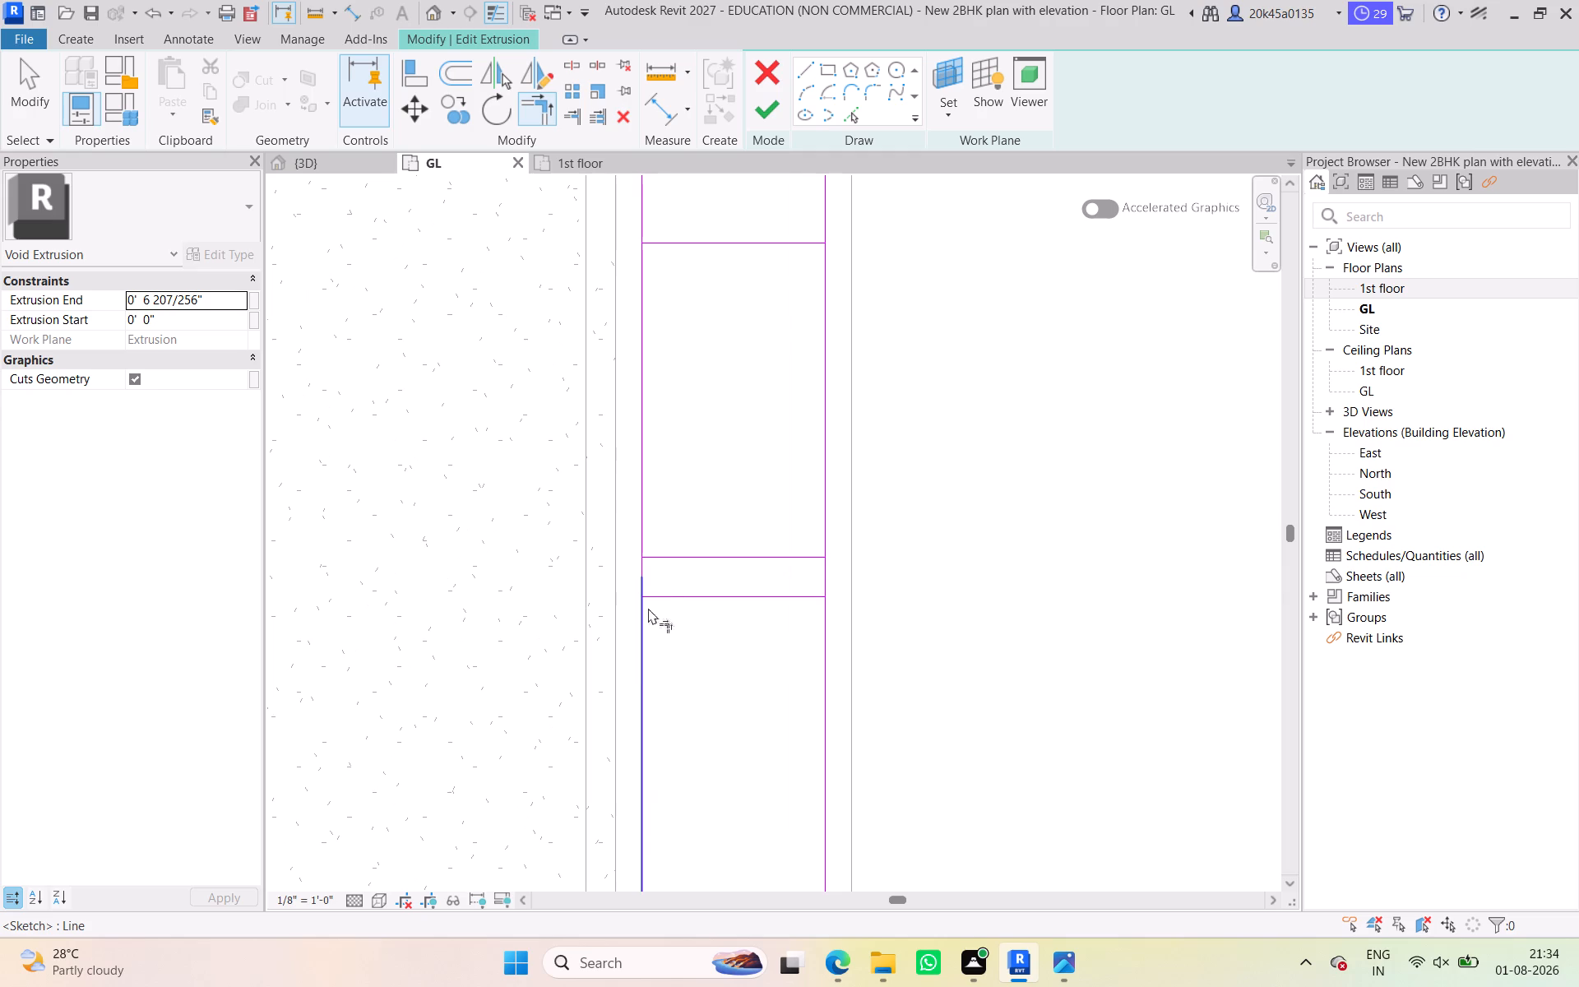
pyautogui.click(668, 592)
pyautogui.click(669, 600)
pyautogui.click(669, 558)
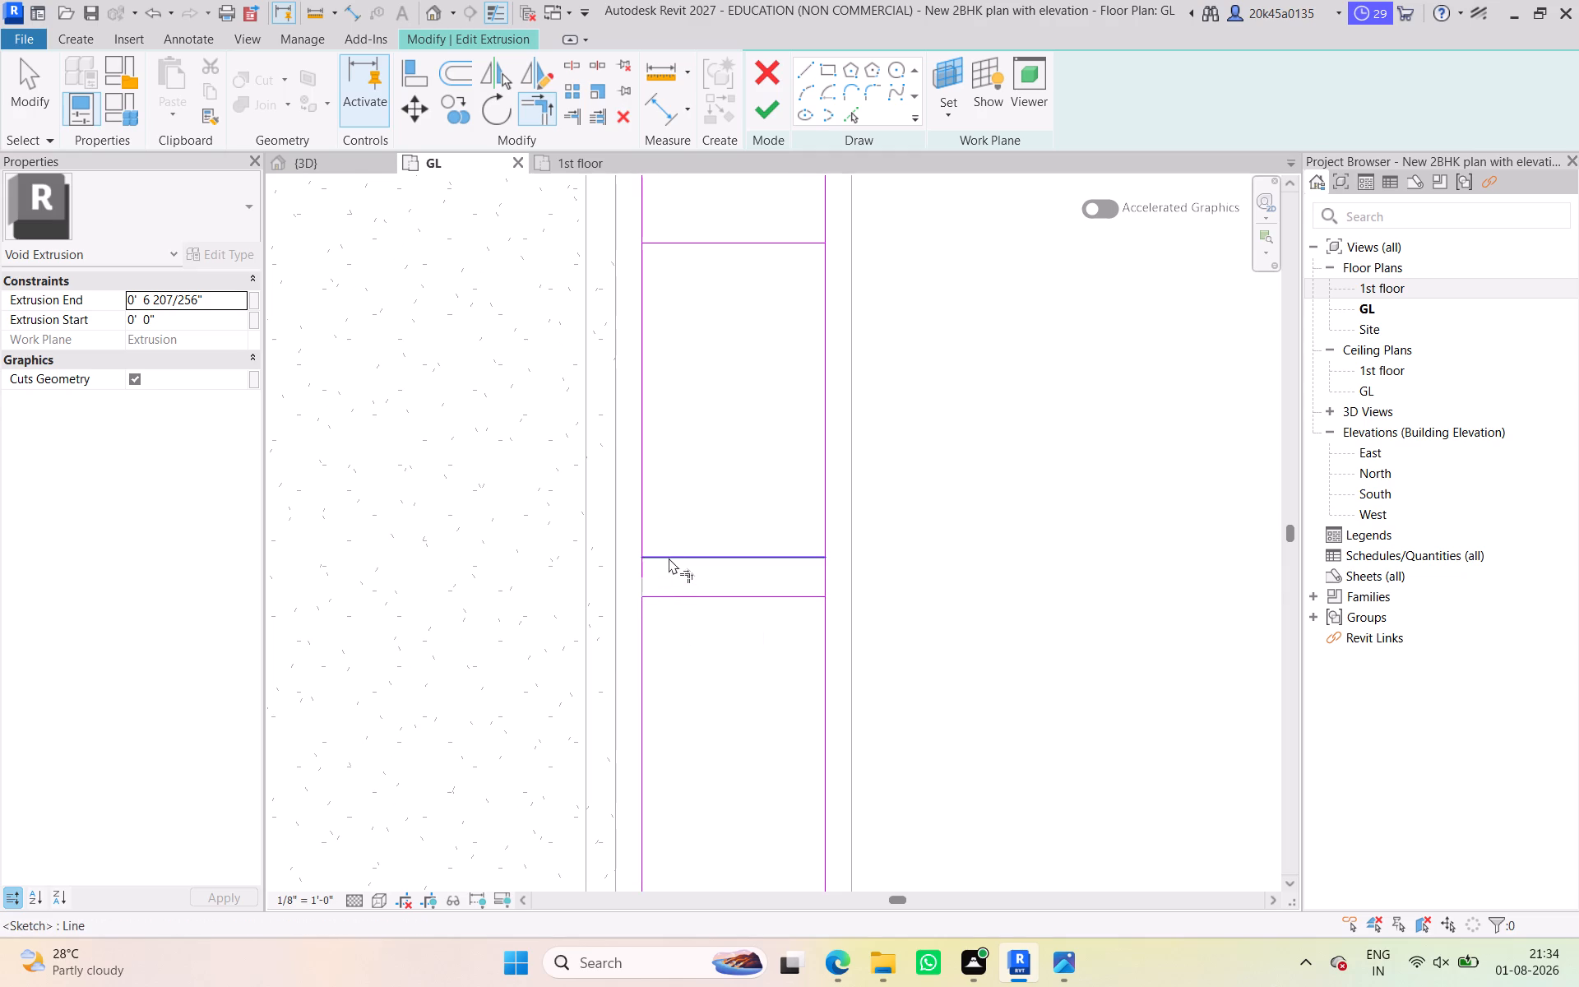
pyautogui.click(643, 520)
pyautogui.click(669, 561)
pyautogui.click(823, 529)
pyautogui.click(799, 554)
pyautogui.click(799, 595)
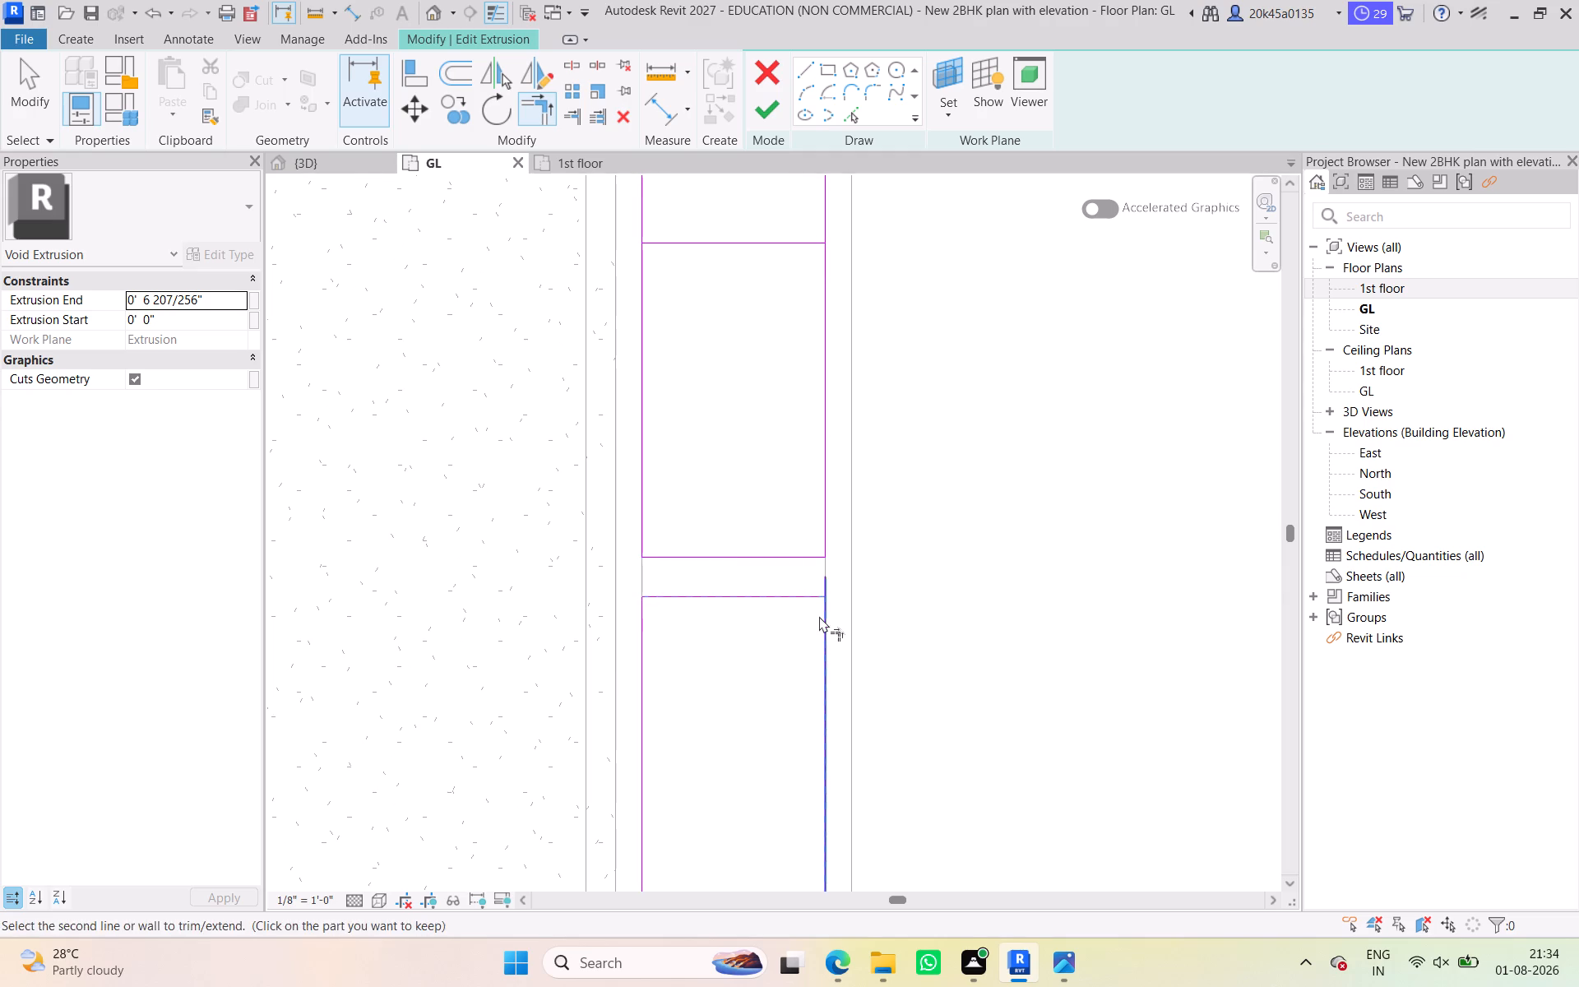
pyautogui.click(819, 616)
# Trim the side lines to corners with the two cross lines bounding the 10' gap, leaving closed rectangles on either side.
pyautogui.scroll(-3, 802, 614)
pyautogui.moveTo(797, 613); pyautogui.dragTo(780, 484, button='middle')
pyautogui.scroll(-1, 766, 532)
pyautogui.moveTo(766, 534); pyautogui.dragTo(766, 485, button='middle')
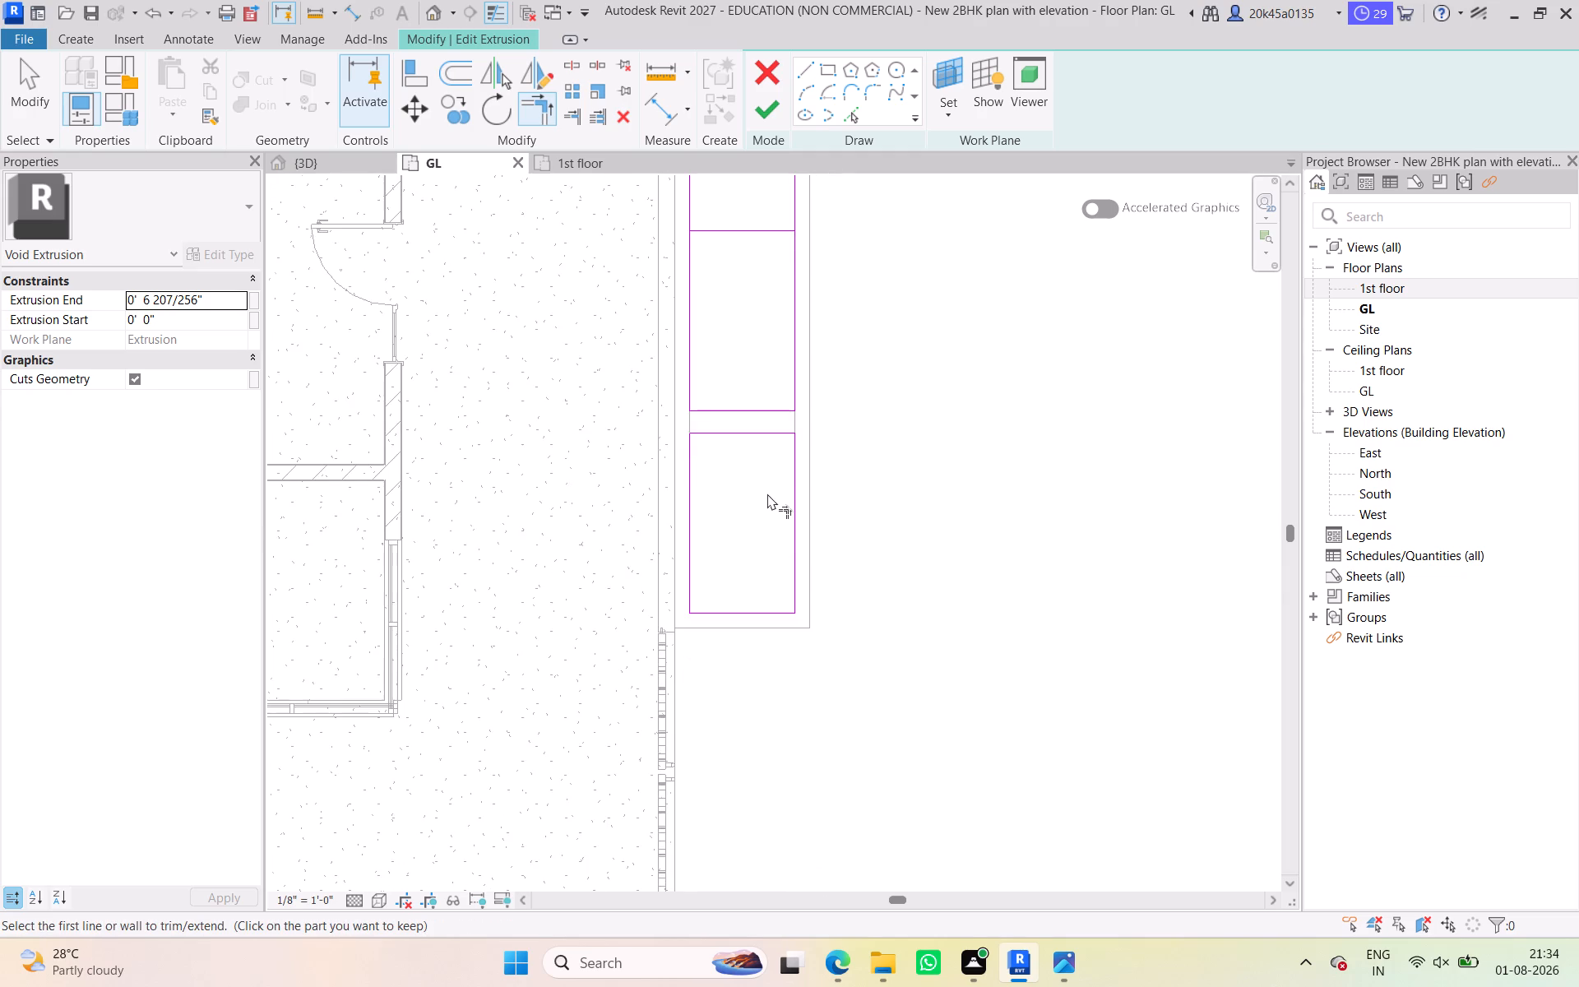
pyautogui.scroll(5, 764, 492)
pyautogui.moveTo(762, 521); pyautogui.dragTo(743, 826, button='middle')
pyautogui.moveTo(688, 527); pyautogui.dragTo(701, 721, button='middle')
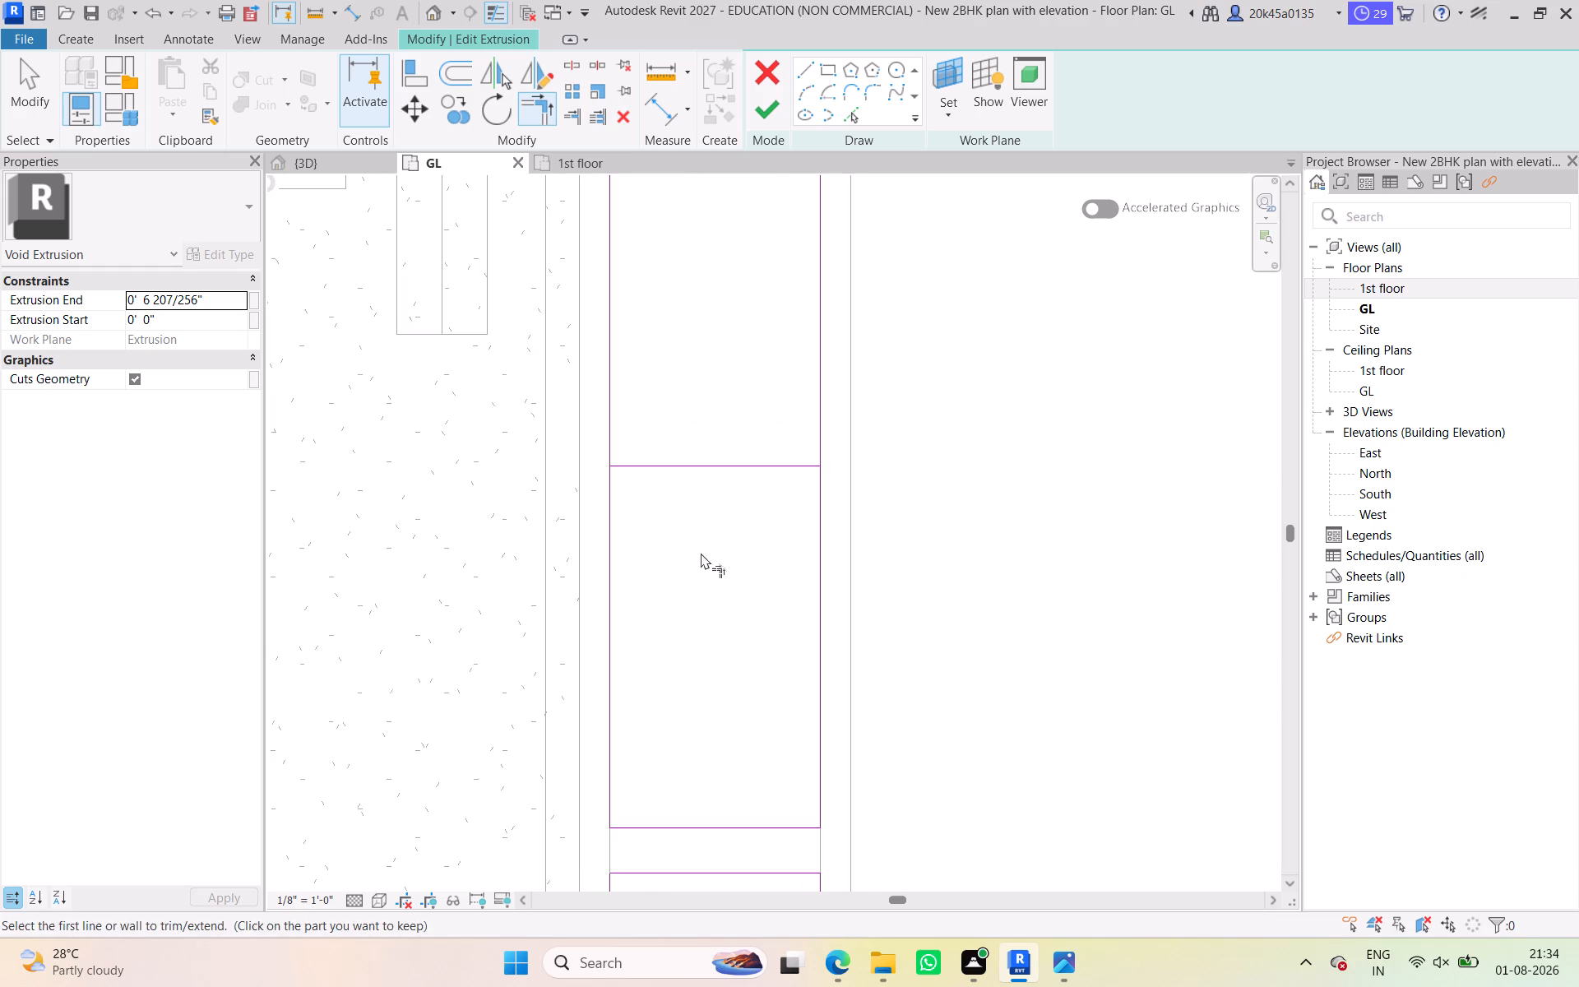
pyautogui.moveTo(706, 563); pyautogui.dragTo(717, 653, button='middle')
pyautogui.scroll(-4, 698, 511)
pyautogui.click(646, 591)
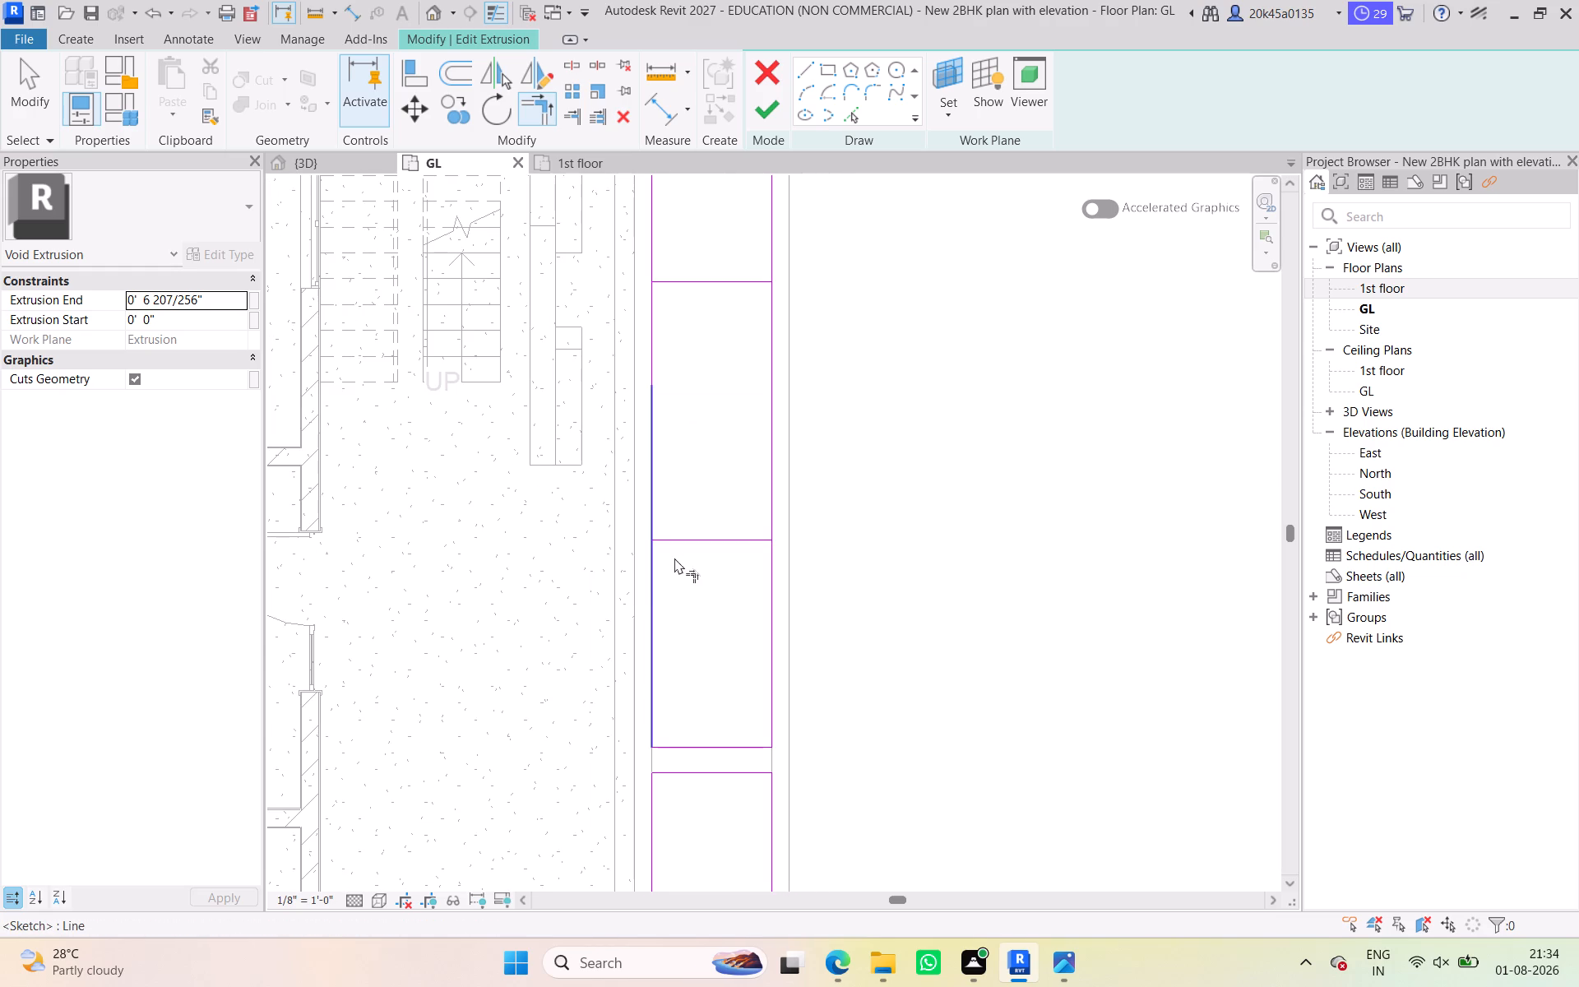
pyautogui.click(687, 537)
pyautogui.click(767, 511)
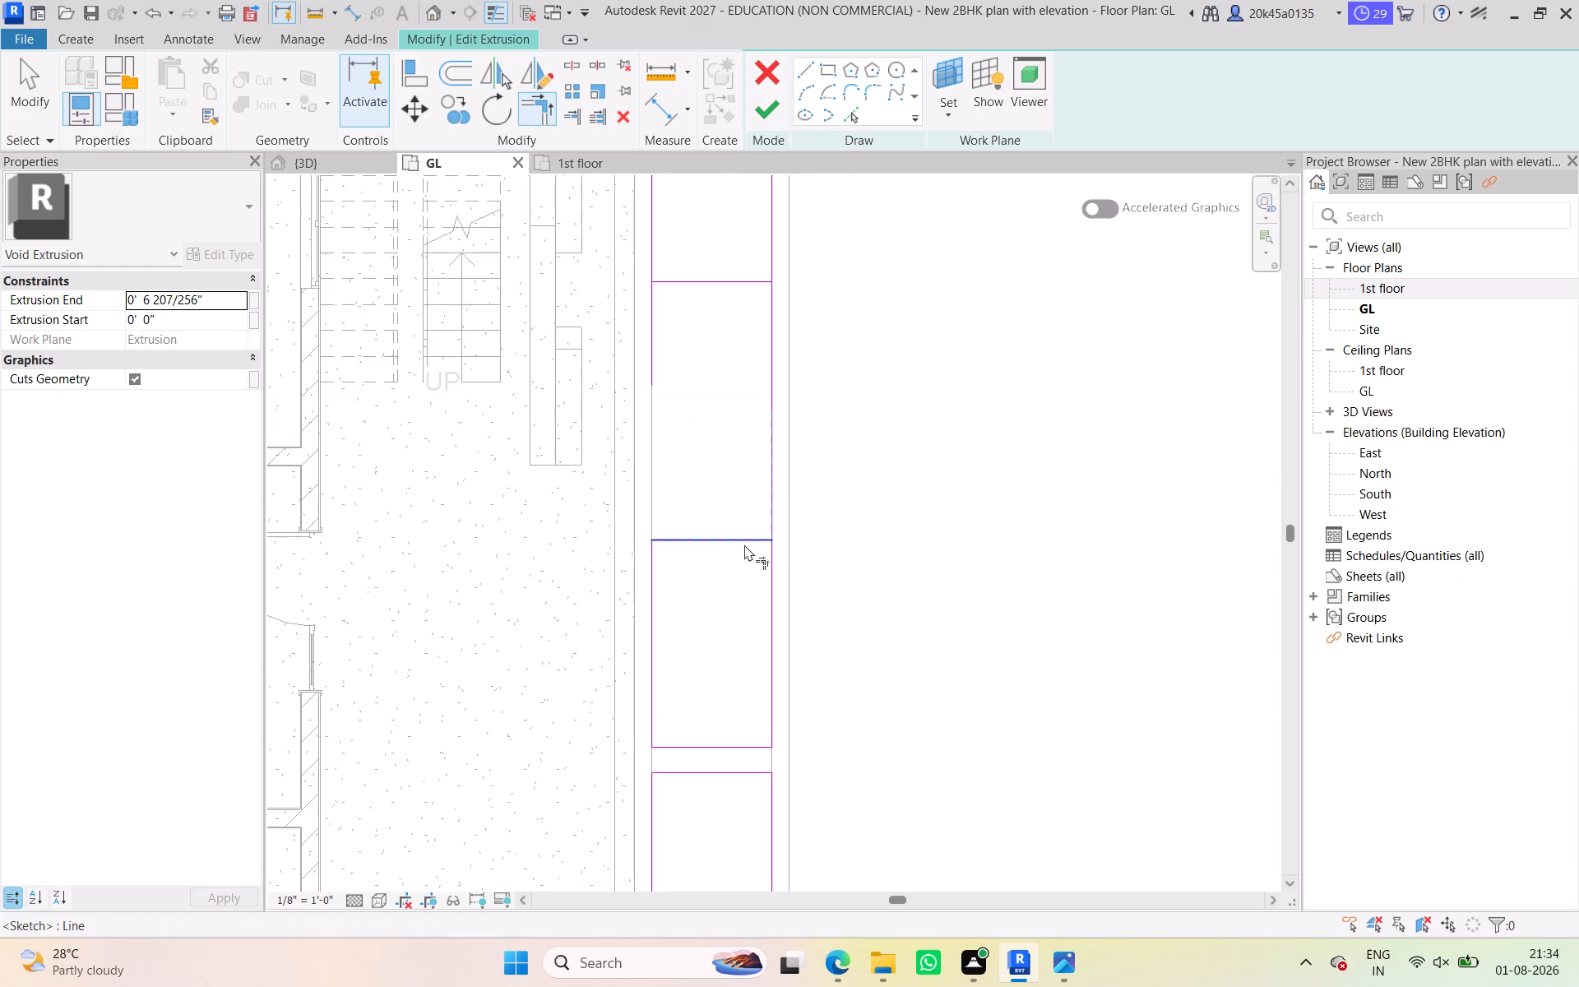
pyautogui.press('Escape')
pyautogui.click(769, 554)
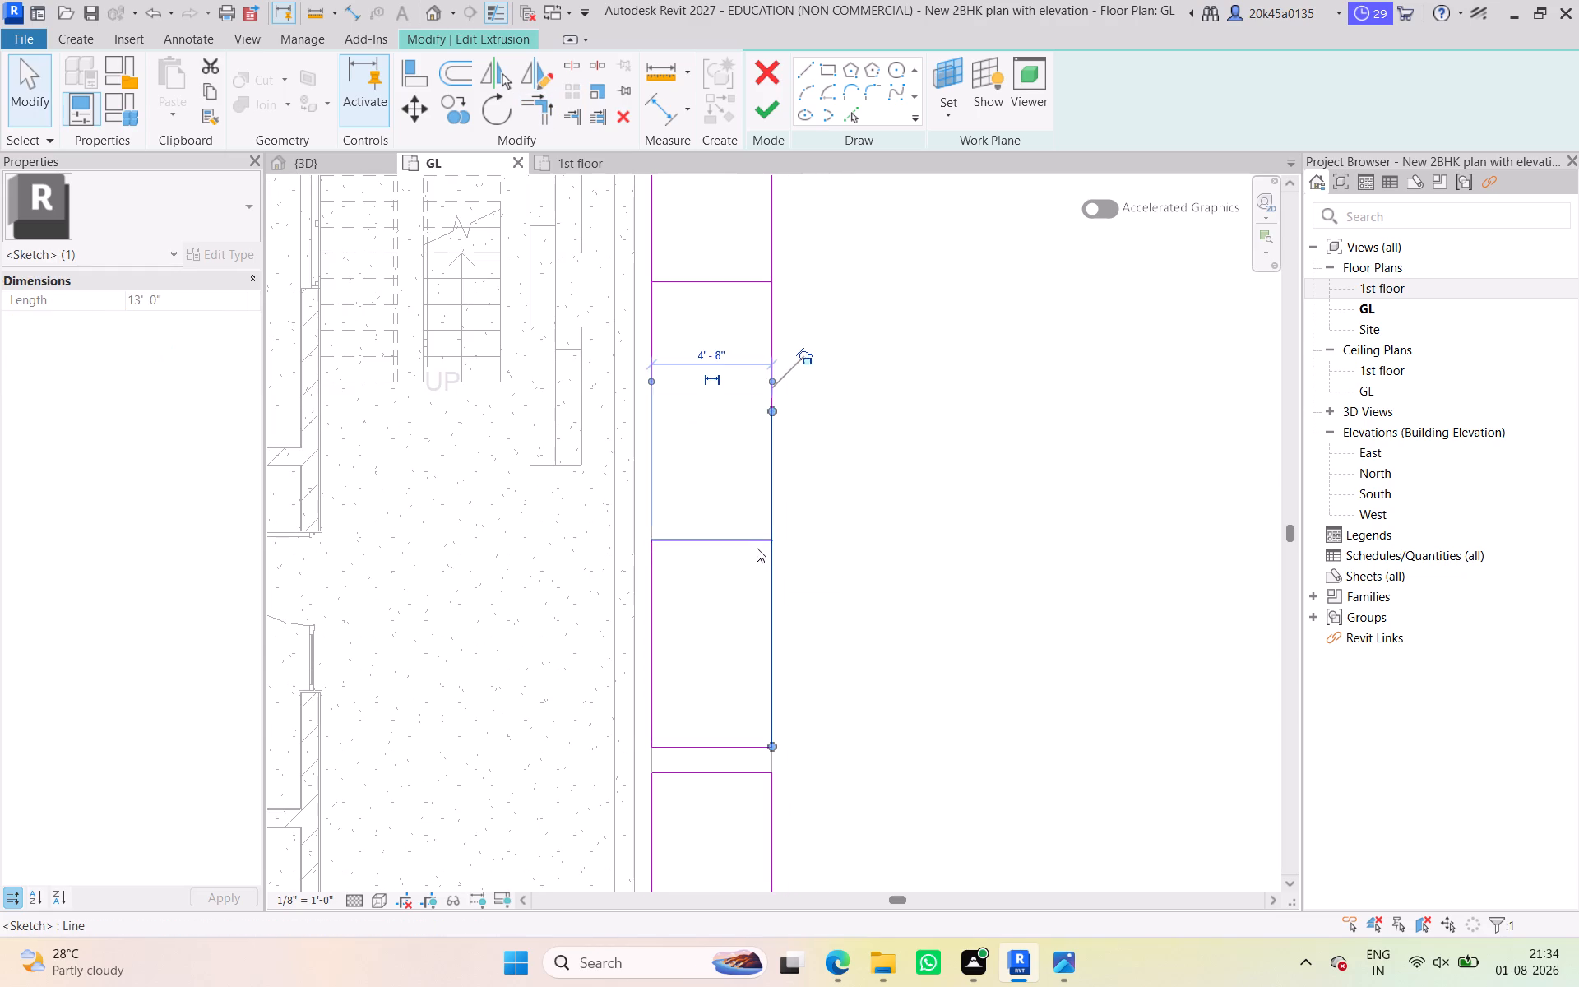
pyautogui.click(754, 547)
pyautogui.scroll(-2, 743, 474)
pyautogui.moveTo(744, 488); pyautogui.dragTo(752, 533, button='middle')
pyautogui.press('Escape')
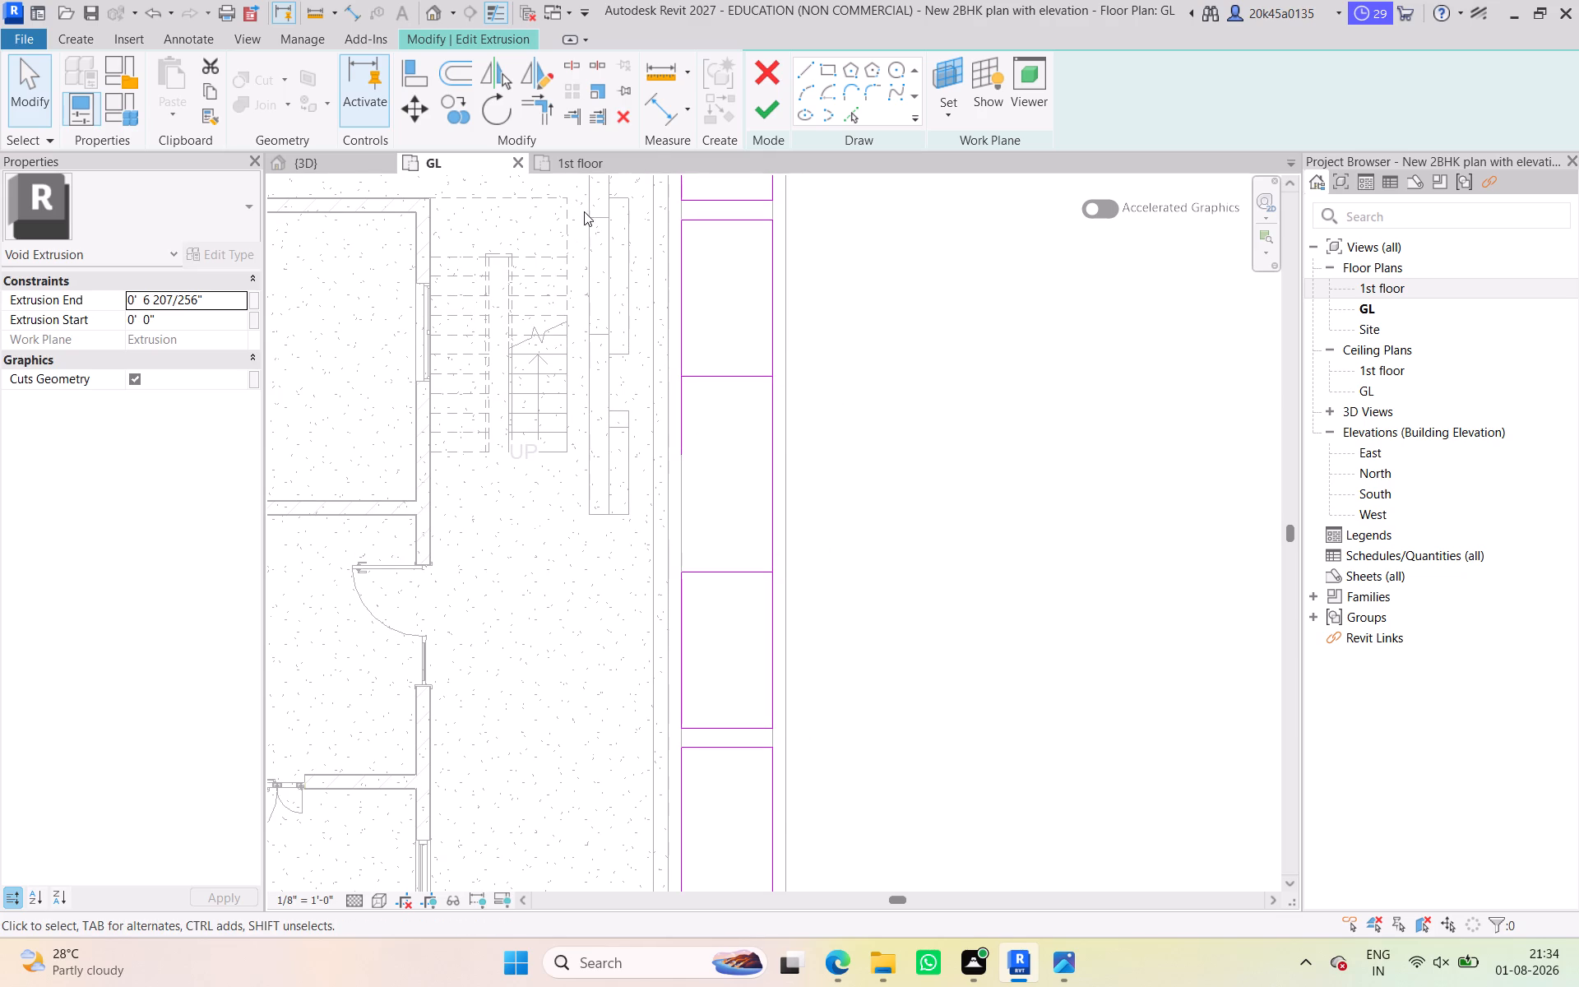
pyautogui.click(552, 112)
pyautogui.click(753, 567)
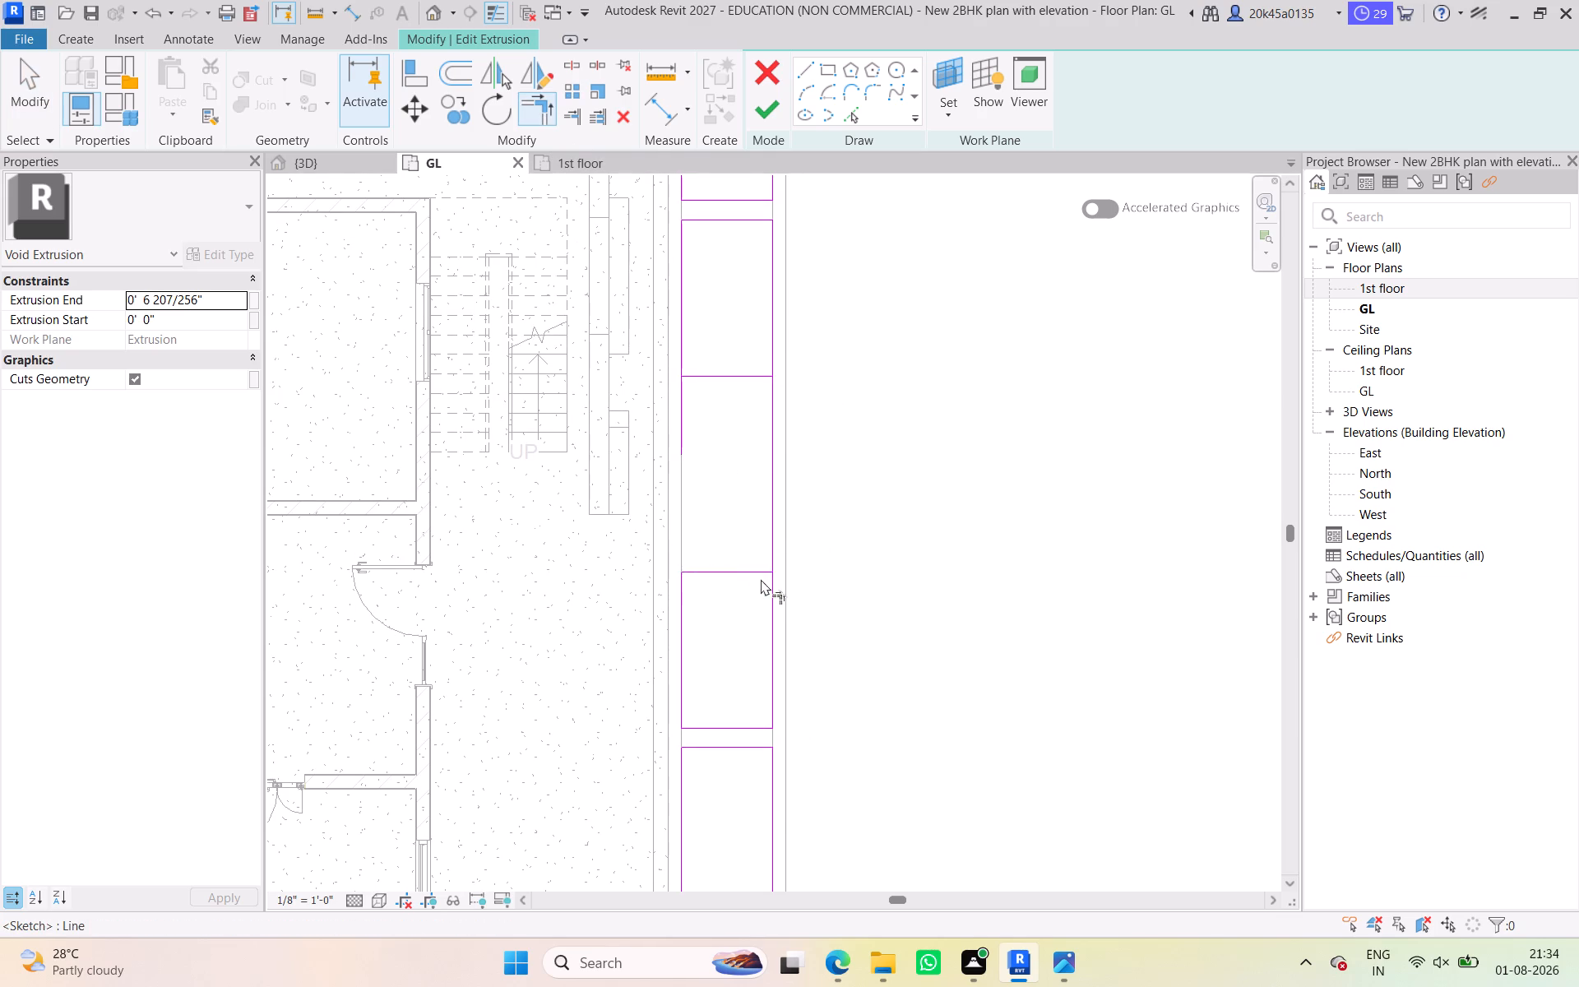
pyautogui.click(775, 597)
pyautogui.click(689, 336)
pyautogui.click(706, 373)
pyautogui.click(765, 342)
pyautogui.click(744, 371)
# Finish editing the void extrusion's sketch with the separated recess loops.
pyautogui.scroll(-2, 744, 375)
pyautogui.moveTo(744, 386); pyautogui.dragTo(758, 516, button='middle')
pyautogui.scroll(5, 711, 357)
pyautogui.moveTo(725, 420); pyautogui.dragTo(739, 520, button='middle')
pyautogui.scroll(-1, 732, 511)
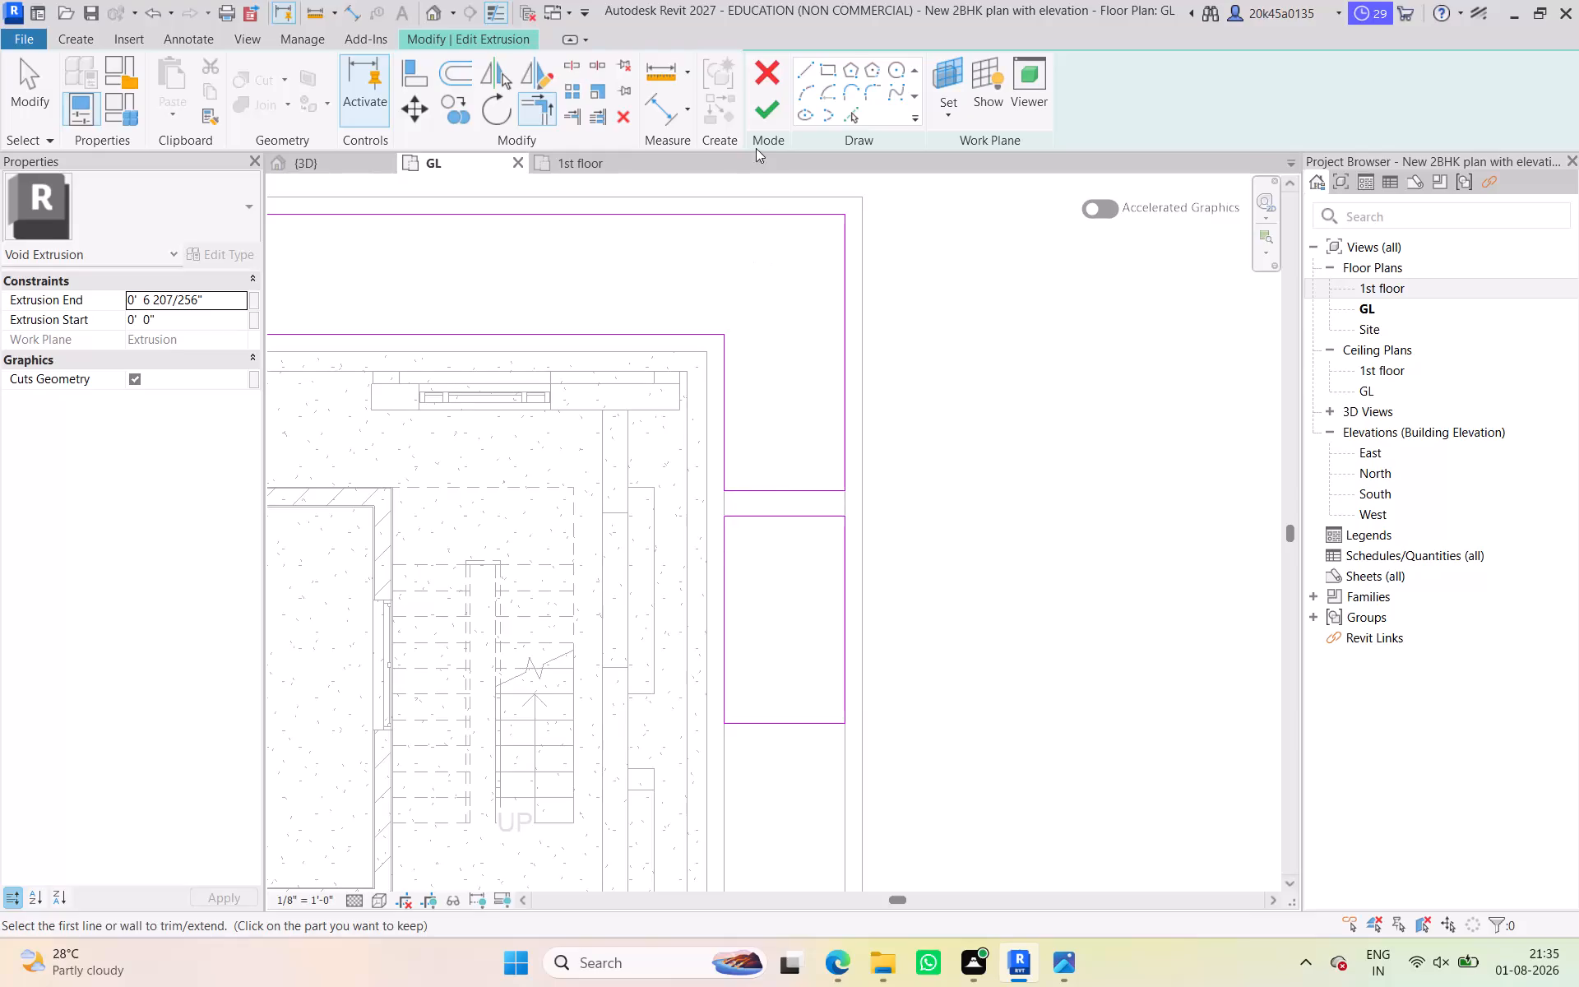
pyautogui.click(765, 118)
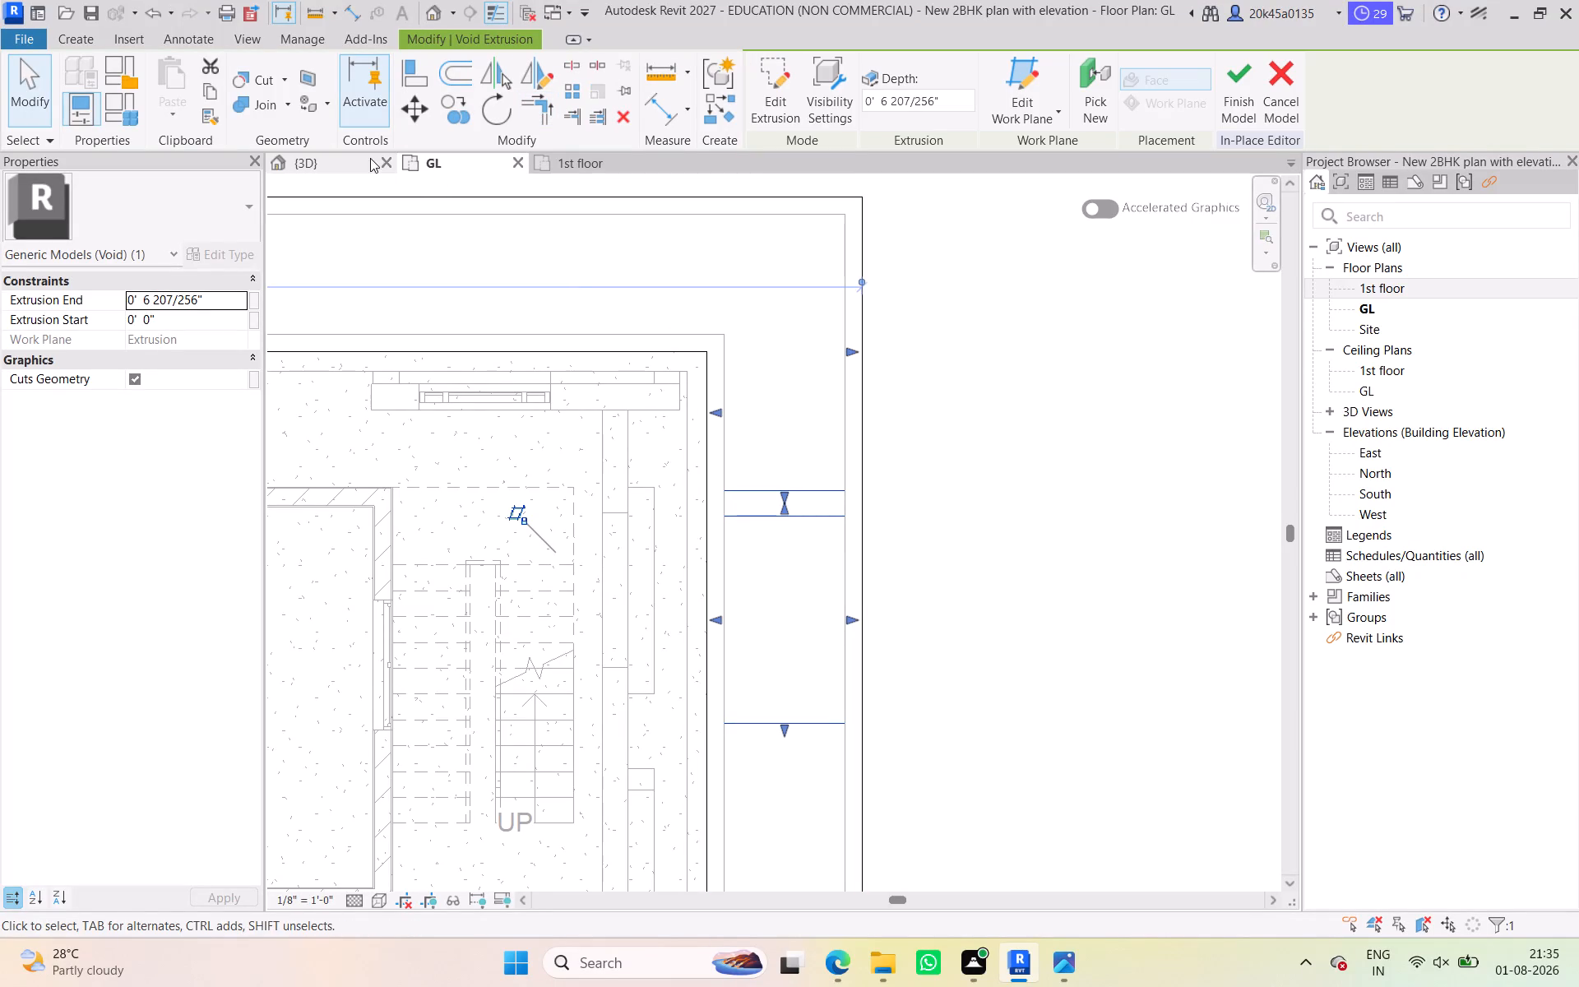
# Examine the boundary strip's separated recess segments in the 3D view, from the gate along the wall to the far corner.
pyautogui.click(369, 158)
pyautogui.scroll(-3, 867, 632)
pyautogui.moveTo(840, 637); pyautogui.dragTo(595, 573, button='middle')
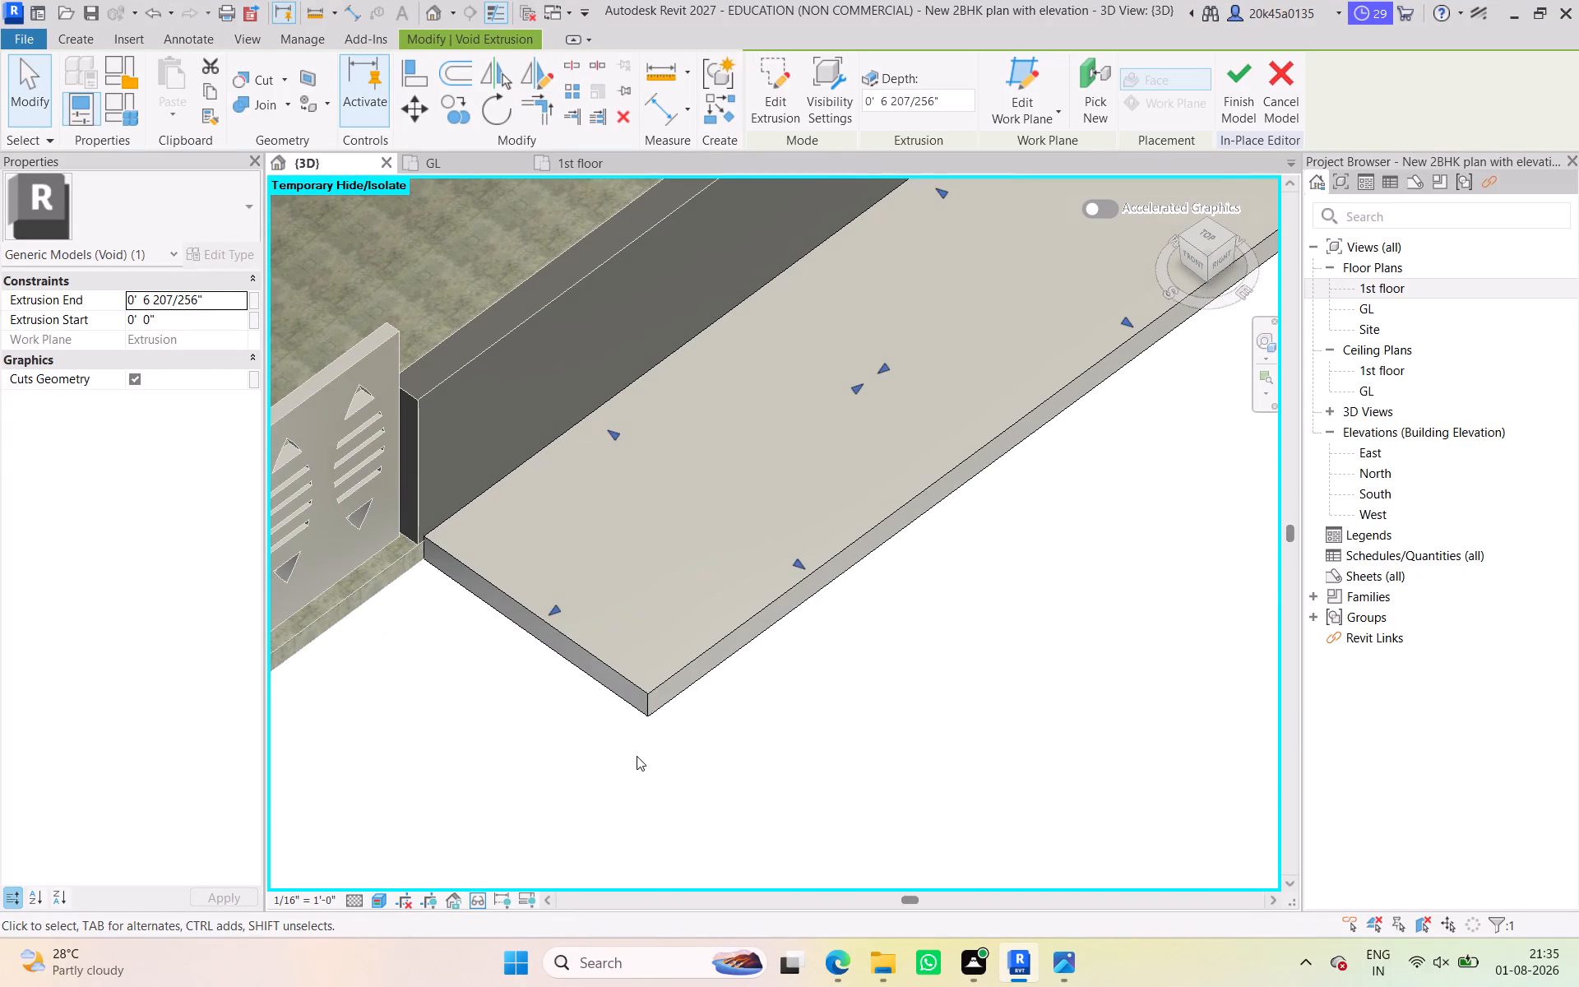
pyautogui.click(655, 777)
pyautogui.scroll(-4, 759, 611)
pyautogui.scroll(-3, 834, 703)
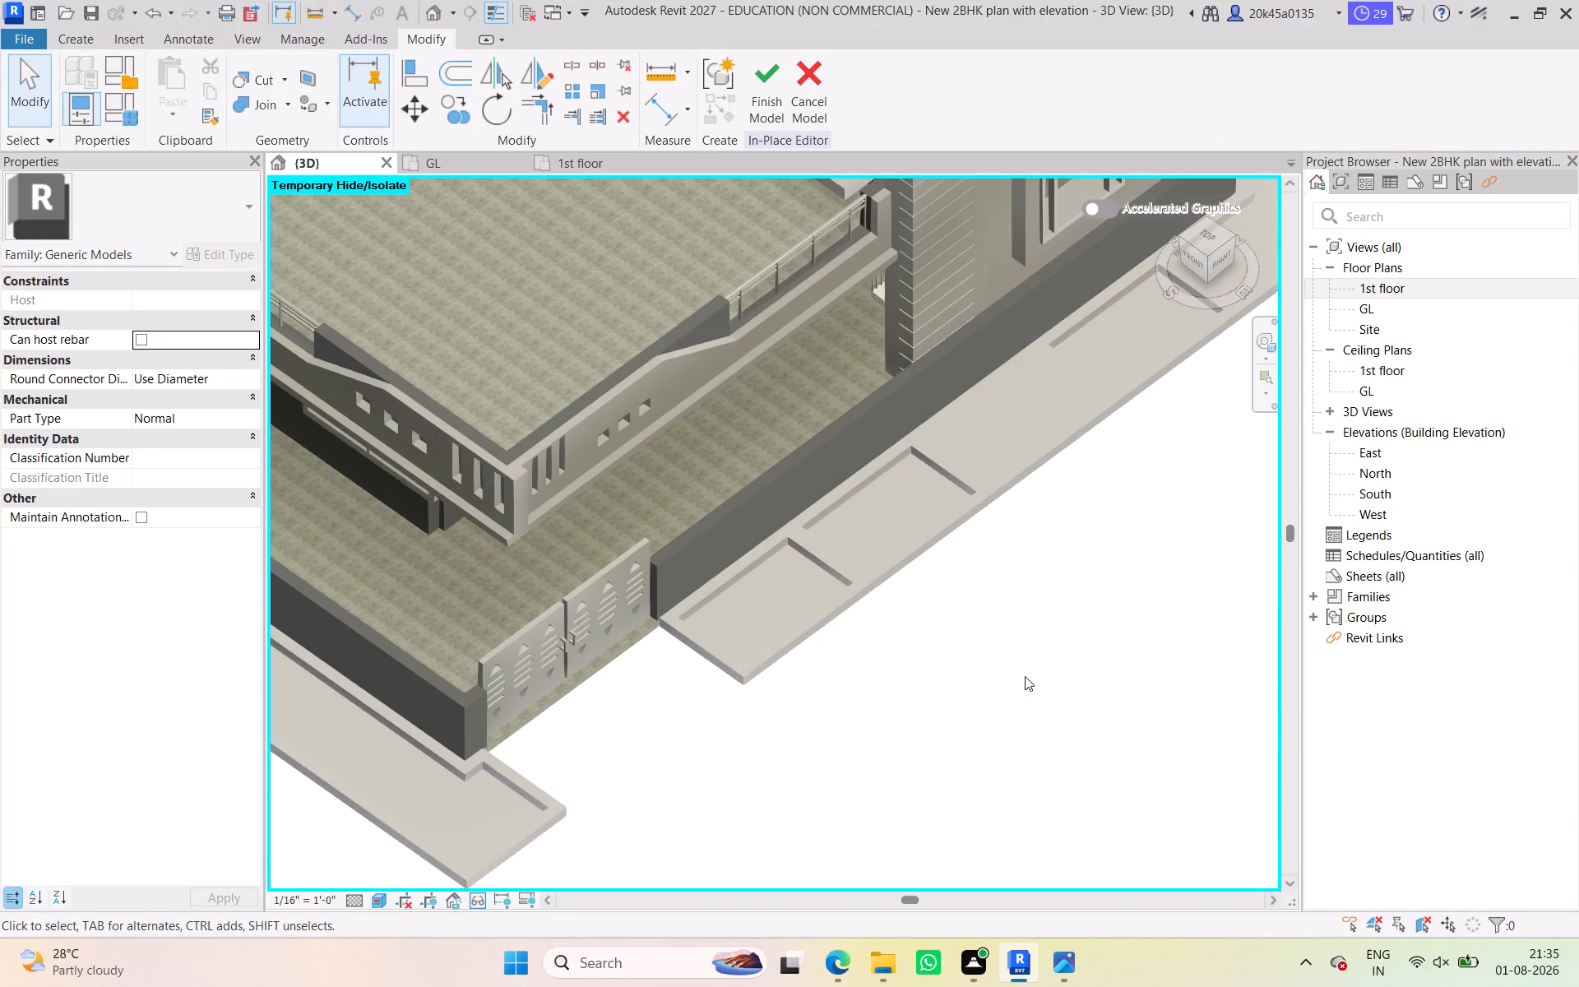
pyautogui.scroll(-2, 1026, 675)
pyautogui.keyDown('shift'); pyautogui.moveTo(1023, 673); pyautogui.dragTo(863, 550, button='middle'); pyautogui.keyUp('shift')
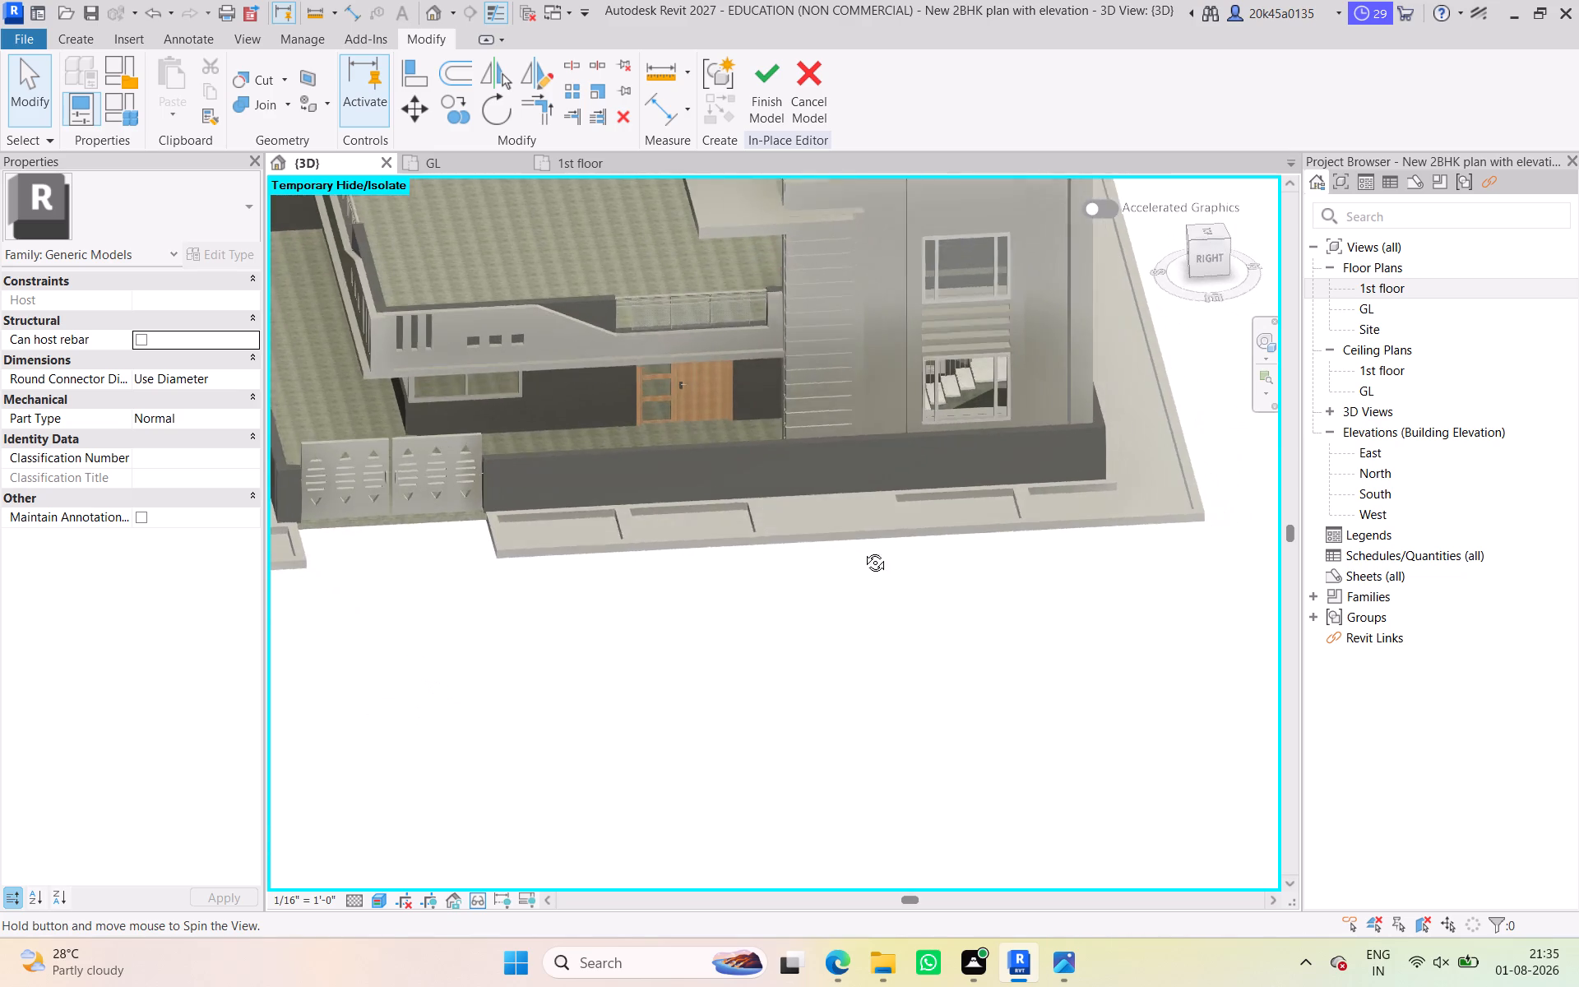
pyautogui.keyDown('shift'); pyautogui.moveTo(863, 550); pyautogui.dragTo(1018, 626, button='middle'); pyautogui.keyUp('shift')
pyautogui.scroll(-2, 1029, 589)
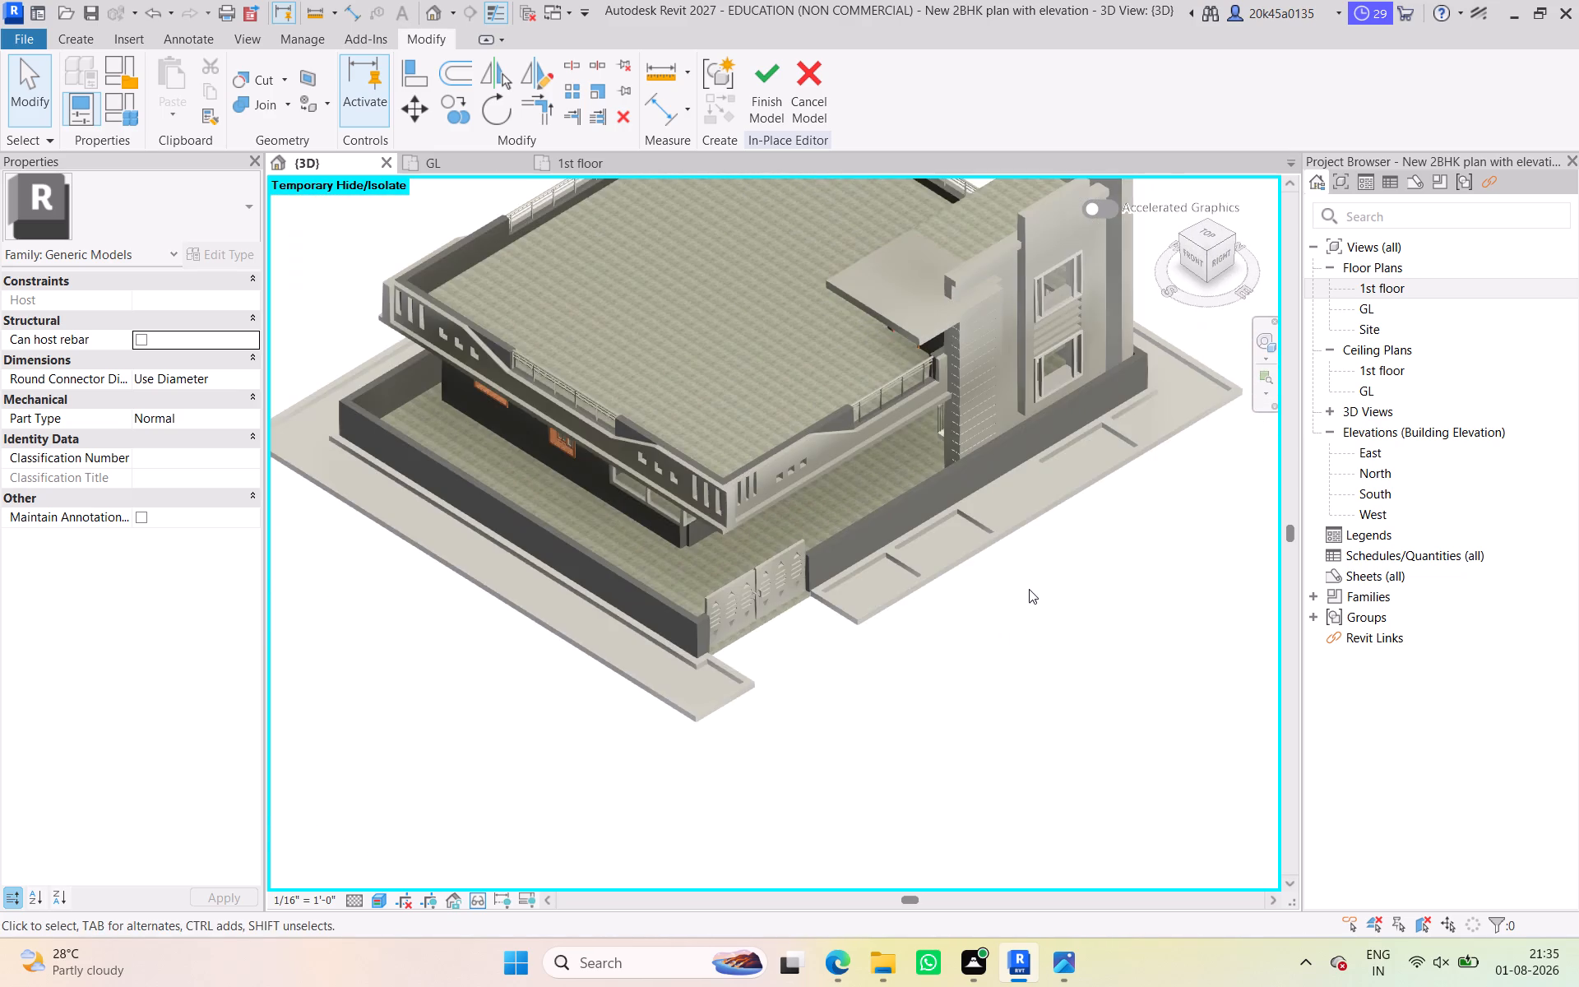
pyautogui.keyDown('shift'); pyautogui.moveTo(1087, 560); pyautogui.dragTo(711, 508, button='middle'); pyautogui.keyUp('shift')
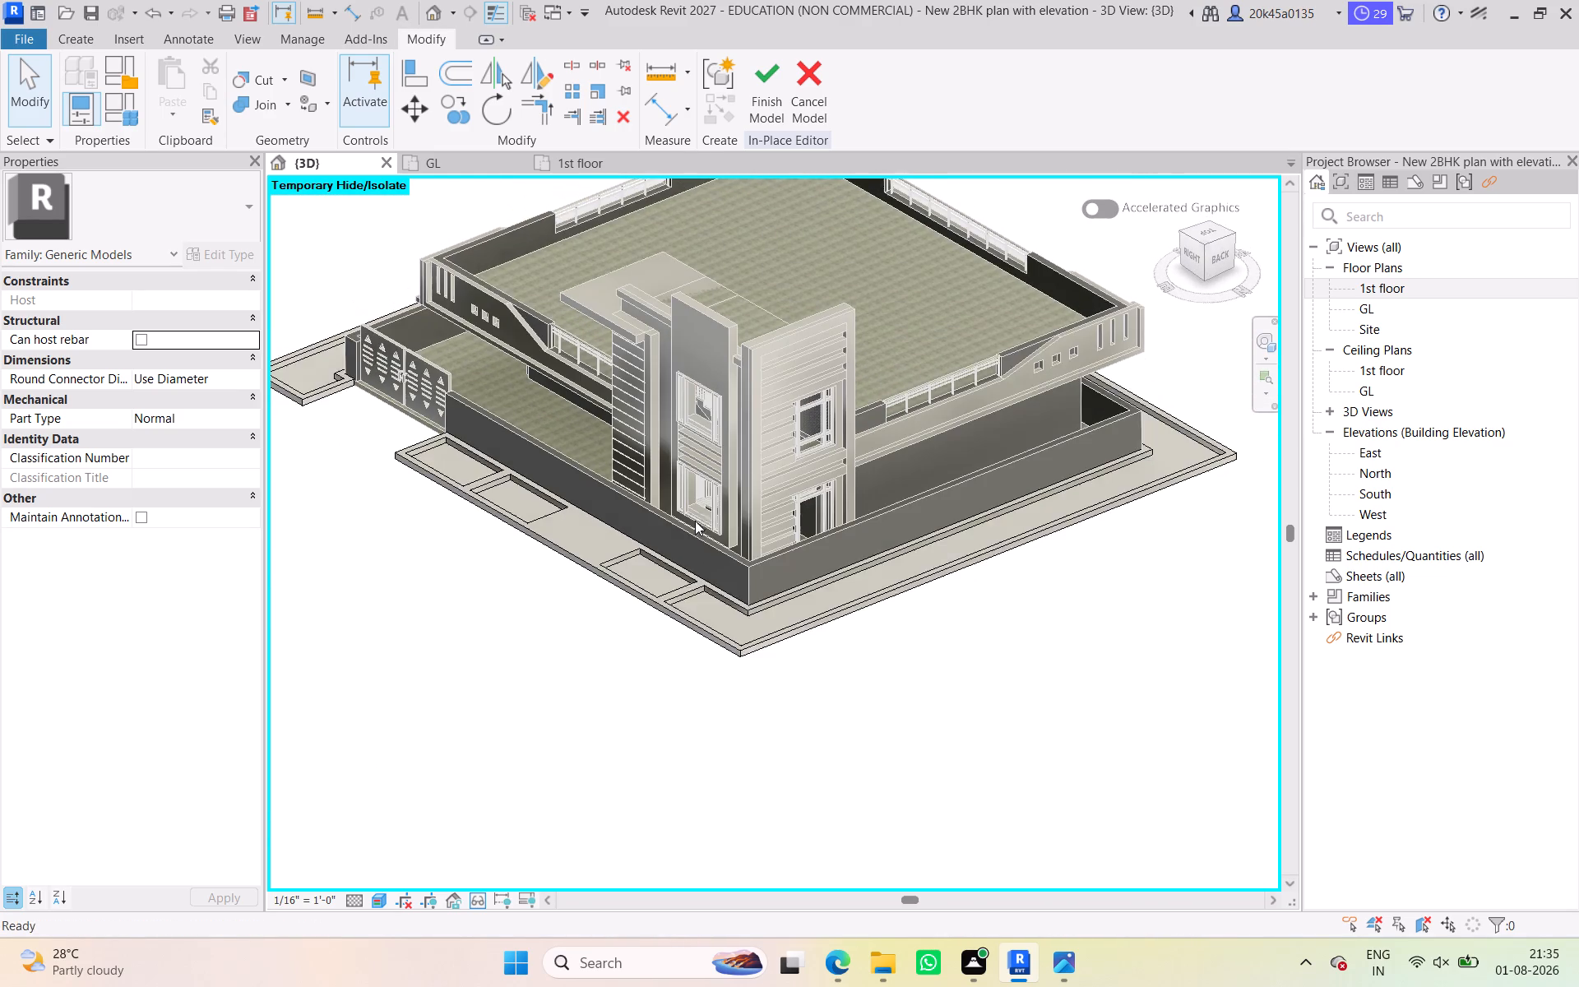
pyautogui.scroll(2, 764, 631)
pyautogui.keyDown('shift'); pyautogui.moveTo(909, 663); pyautogui.dragTo(917, 691, button='middle'); pyautogui.keyUp('shift')
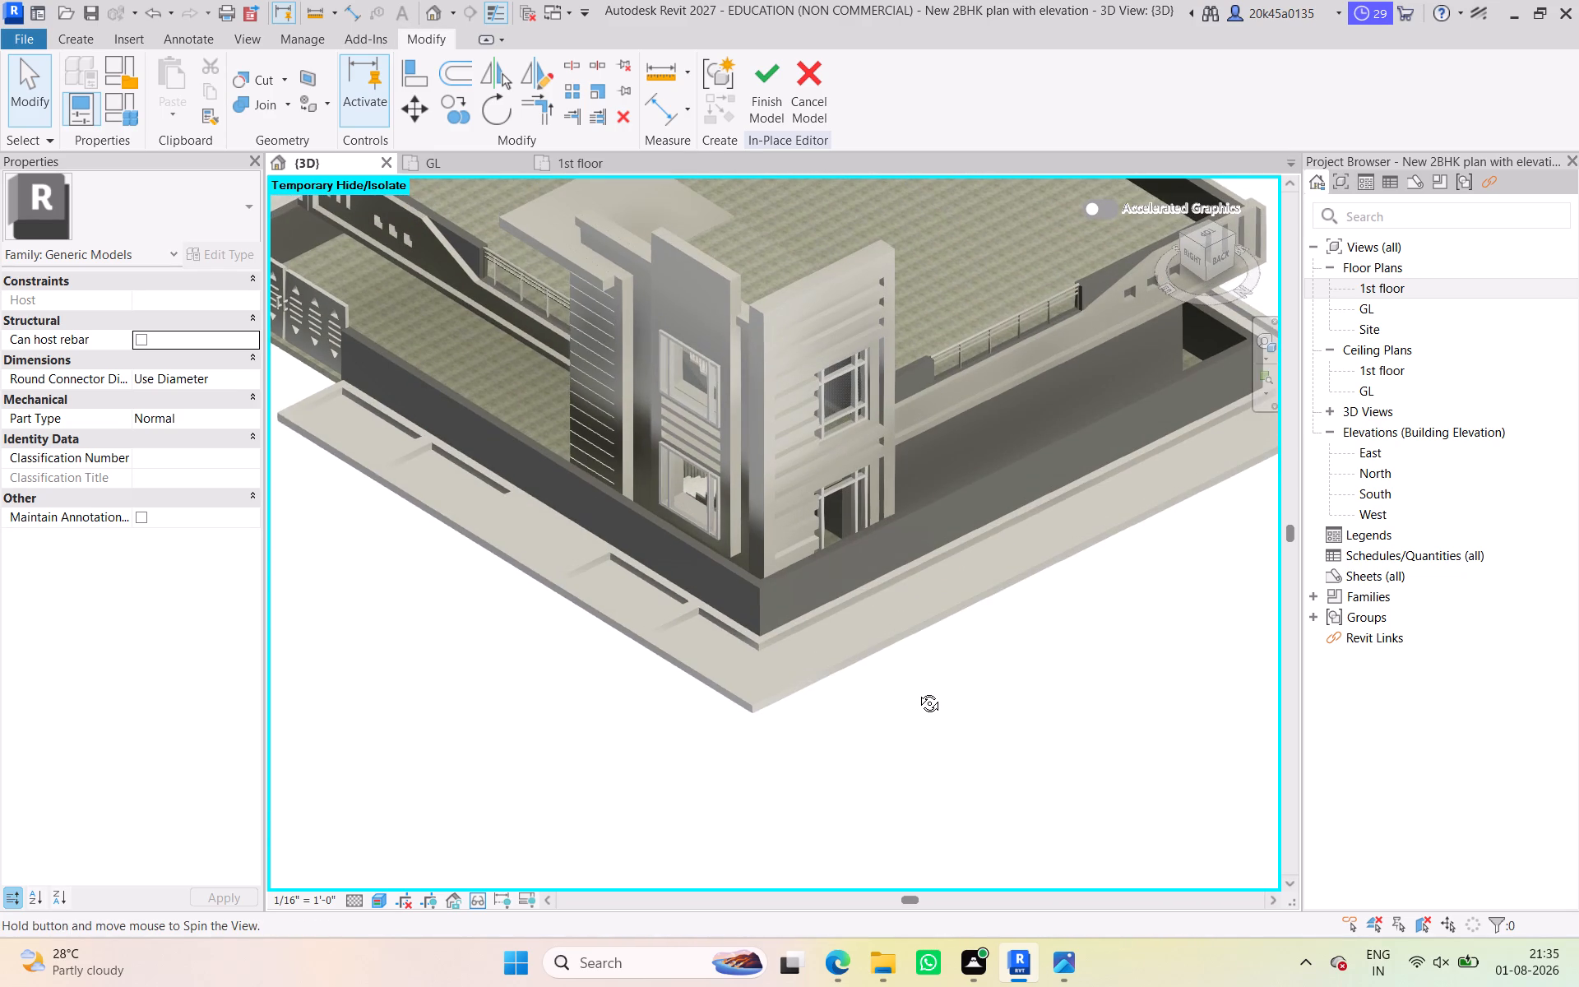
pyautogui.keyDown('shift'); pyautogui.moveTo(917, 691); pyautogui.dragTo(1023, 654, button='middle'); pyautogui.keyUp('shift')
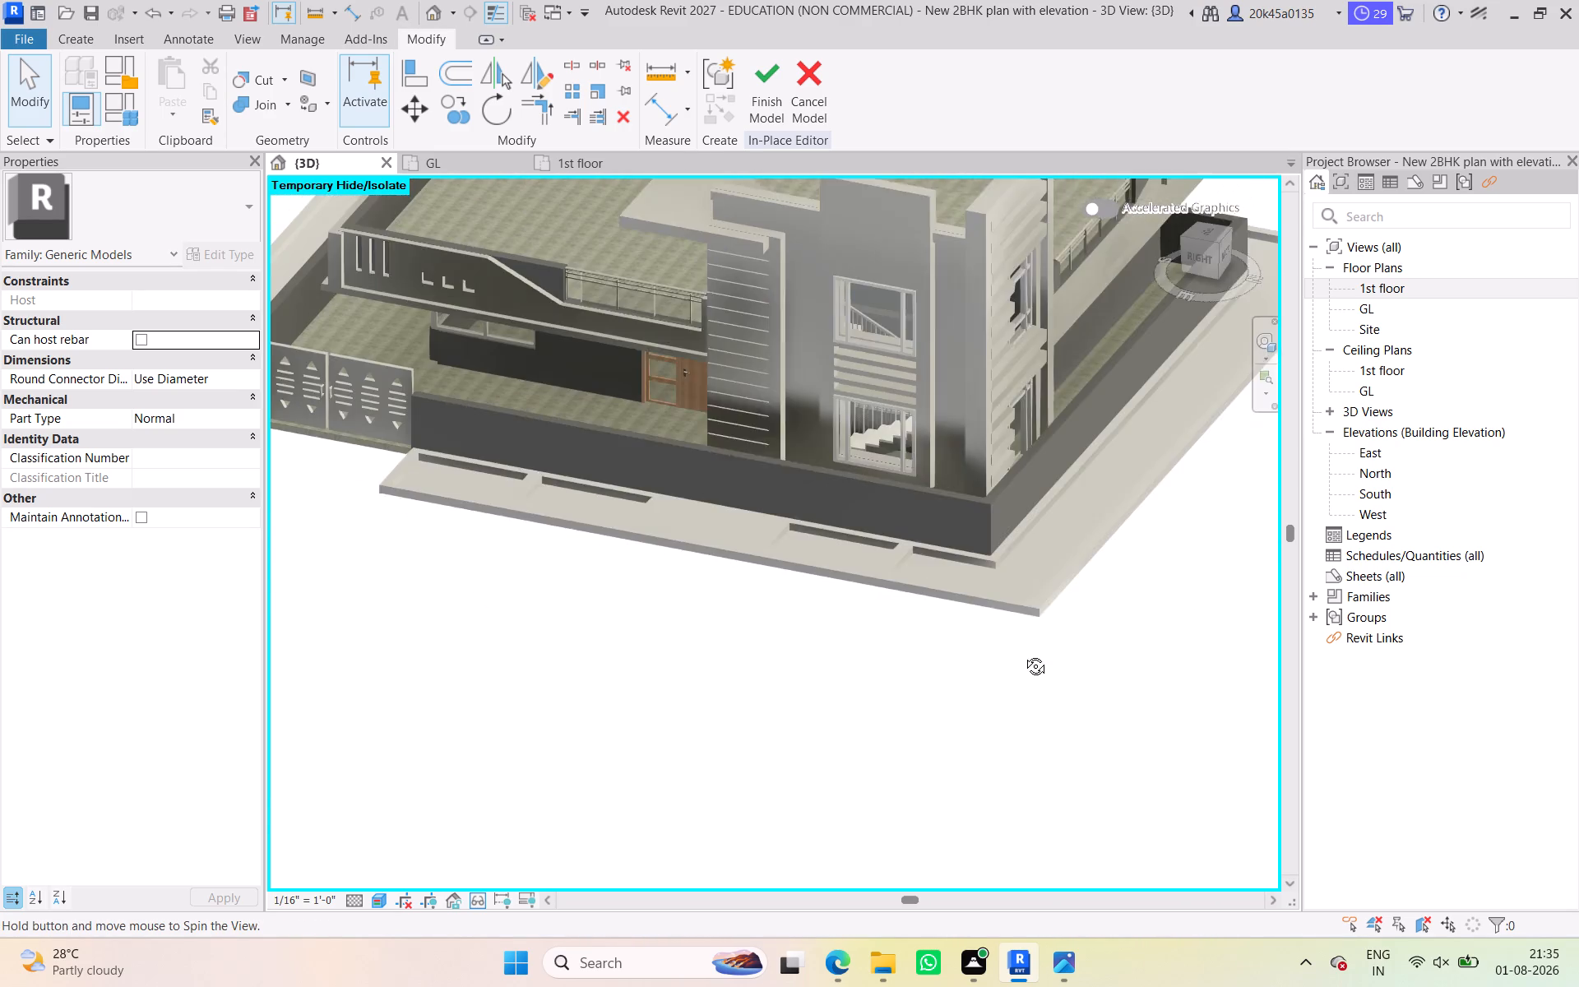
pyautogui.keyDown('shift'); pyautogui.moveTo(1023, 654); pyautogui.dragTo(1032, 649, button='middle'); pyautogui.keyUp('shift')
pyautogui.scroll(4, 770, 579)
pyautogui.moveTo(771, 582); pyautogui.dragTo(859, 689, button='middle')
pyautogui.scroll(4, 804, 603)
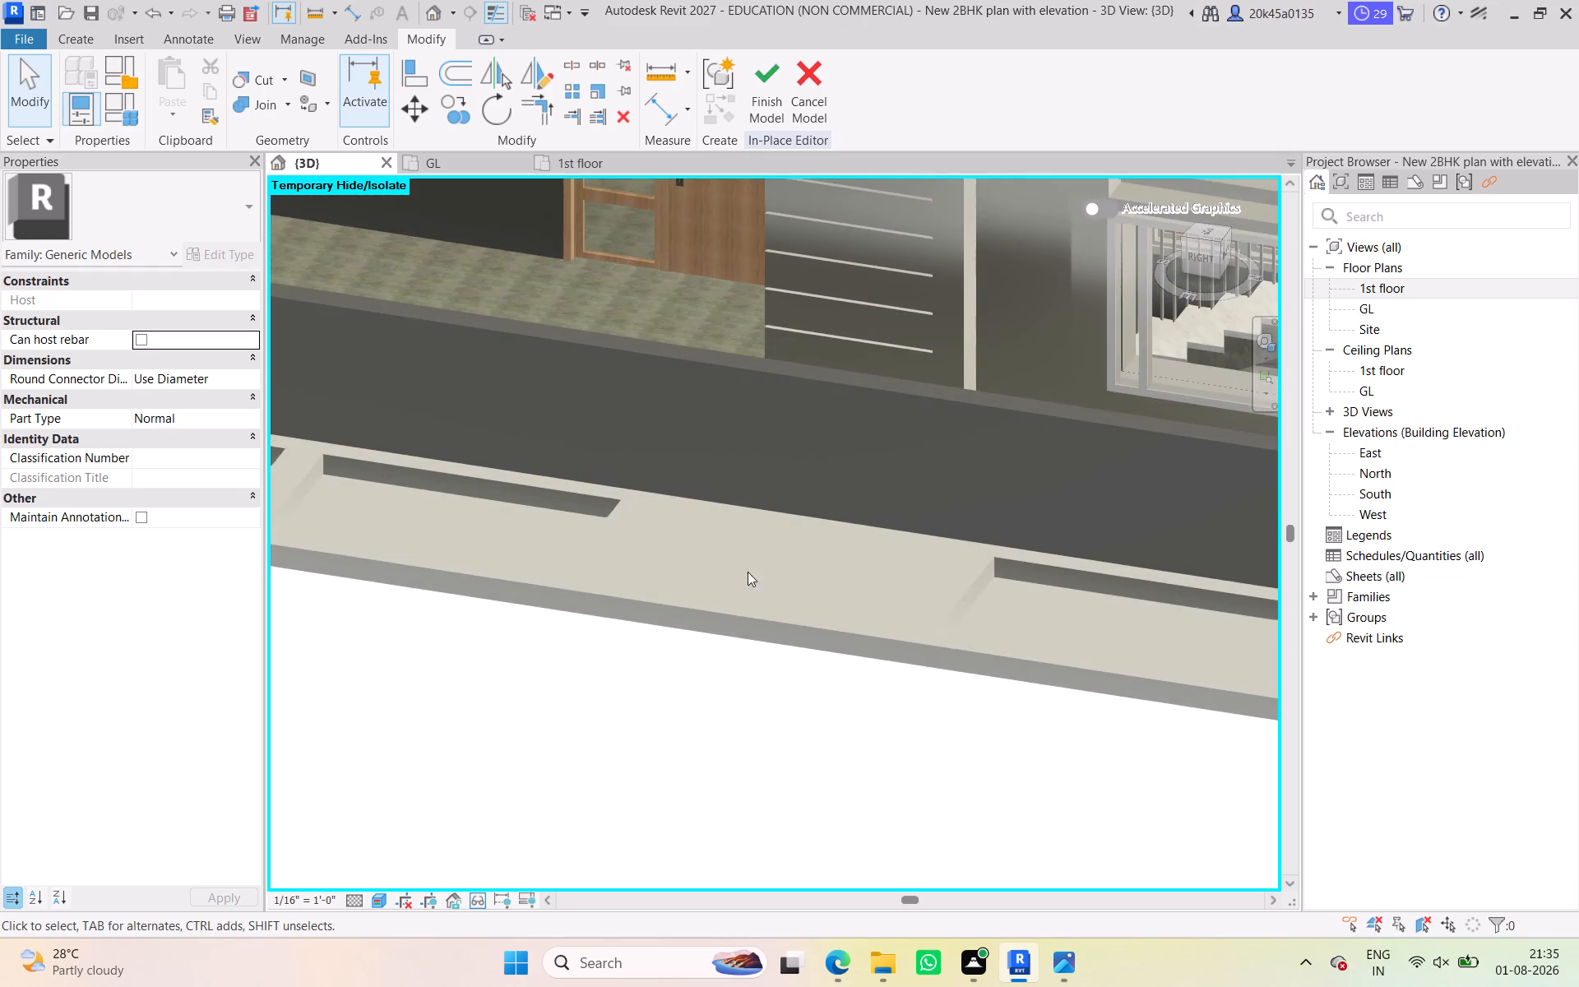
pyautogui.scroll(-13, 897, 598)
pyautogui.keyDown('shift'); pyautogui.moveTo(769, 646); pyautogui.dragTo(967, 665, button='middle'); pyautogui.keyUp('shift')
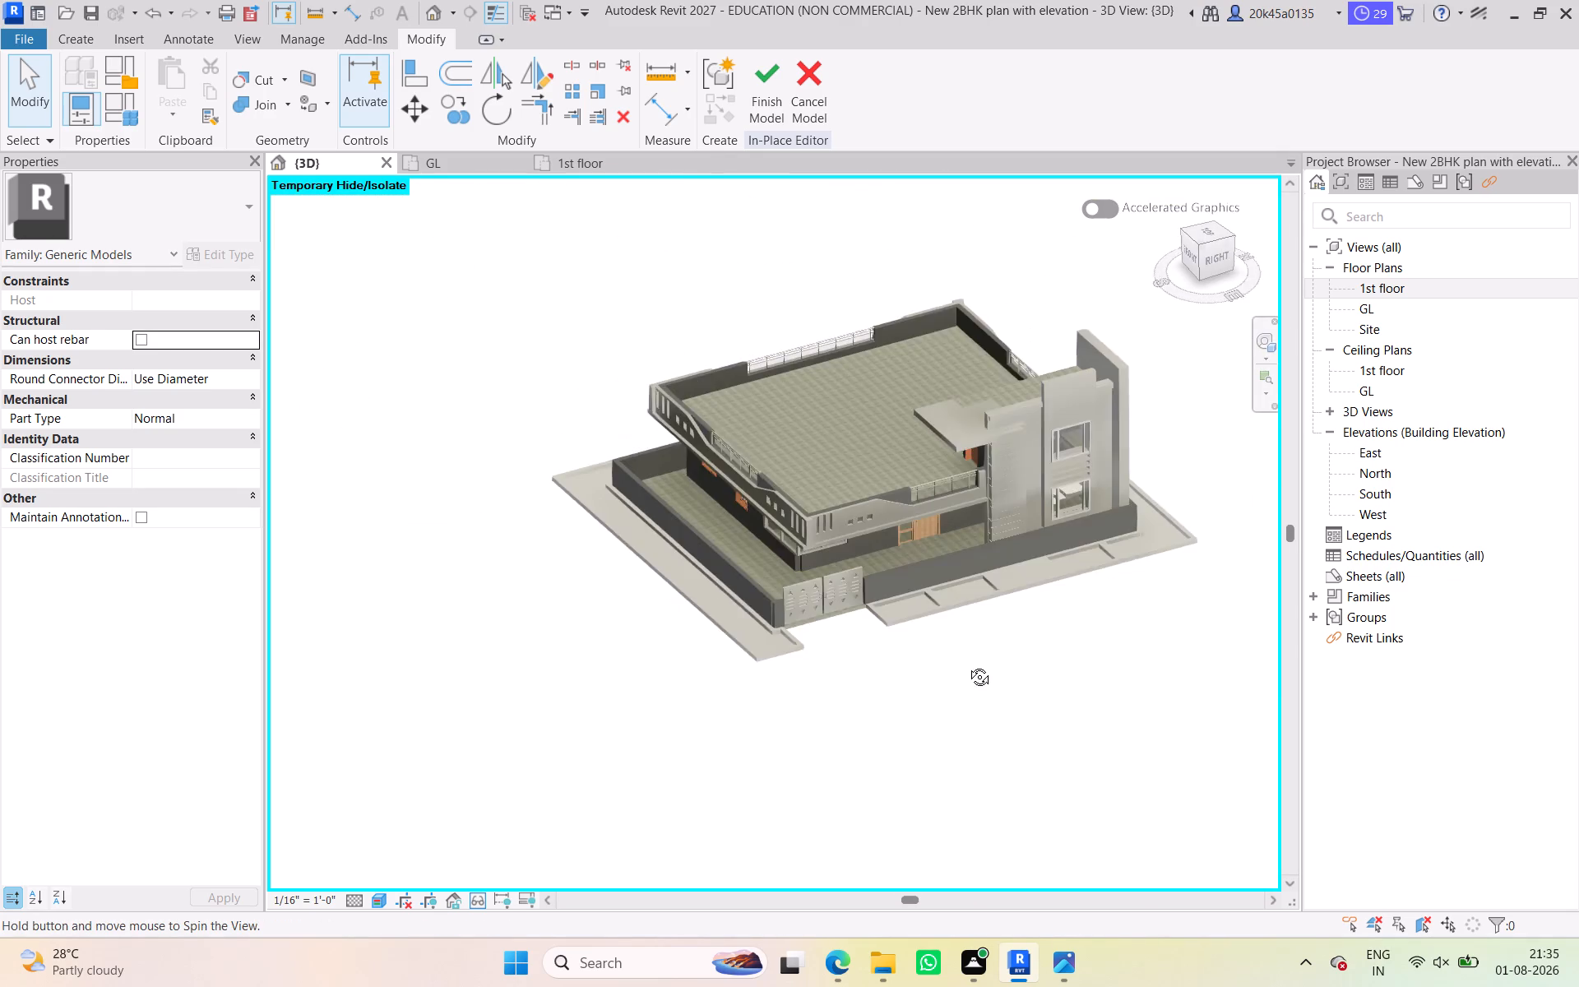
pyautogui.keyDown('shift'); pyautogui.moveTo(967, 665); pyautogui.dragTo(1012, 658, button='middle'); pyautogui.keyUp('shift')
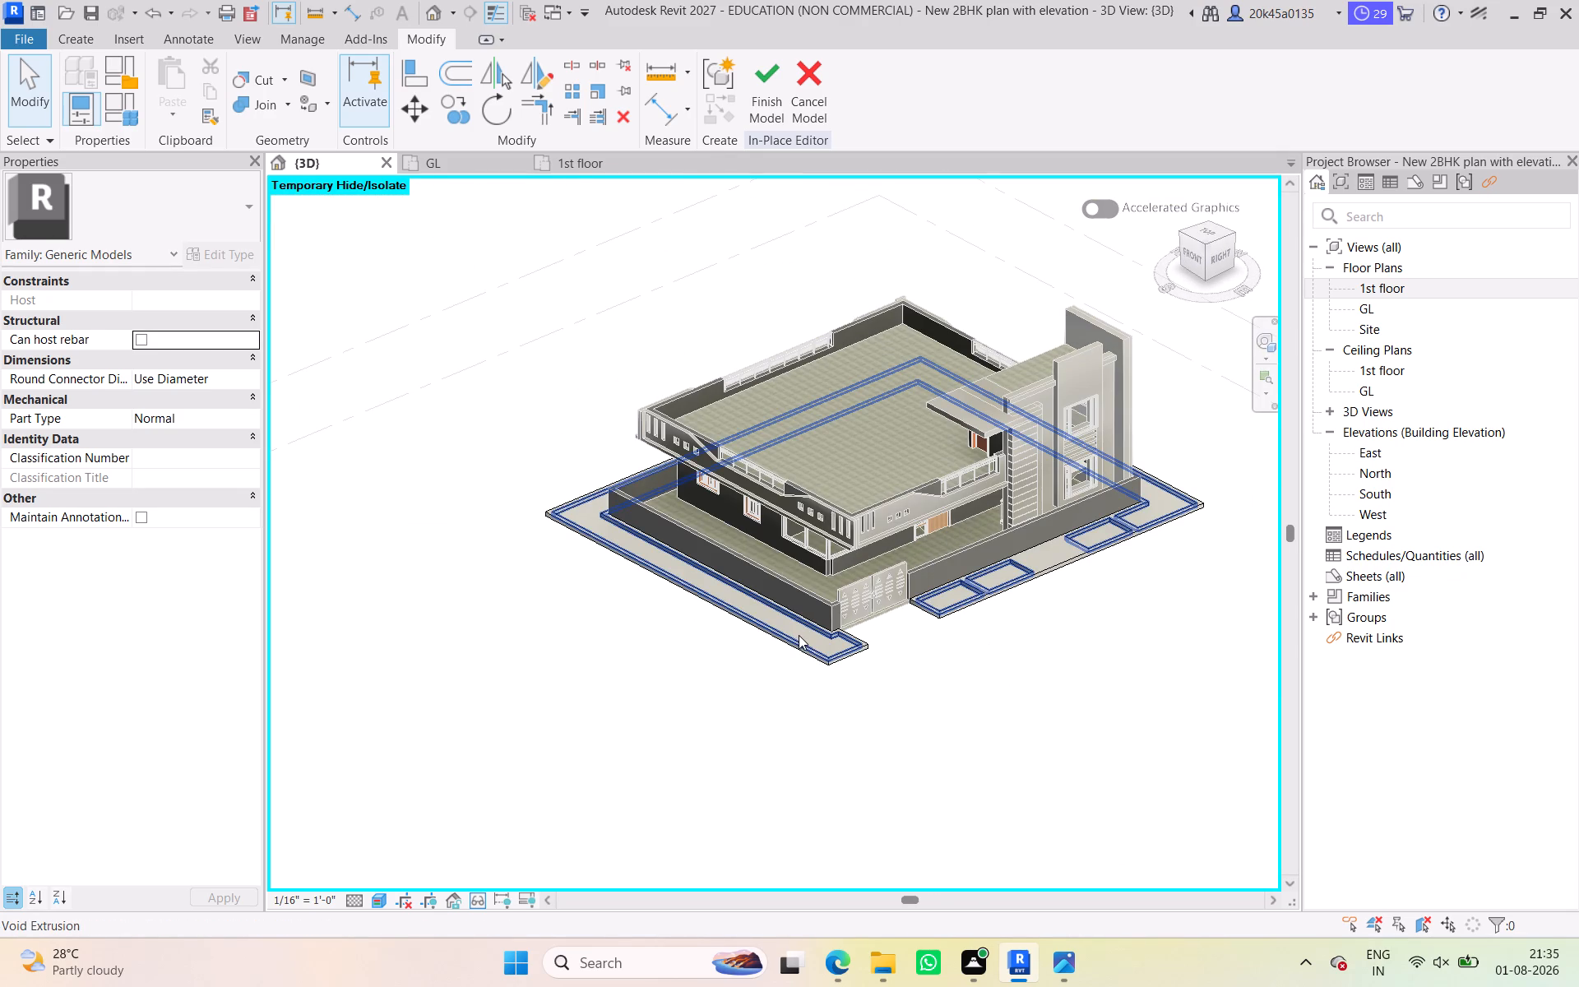
pyautogui.scroll(6, 1155, 488)
pyautogui.moveTo(1142, 540); pyautogui.dragTo(1051, 683, button='middle')
pyautogui.scroll(4, 1073, 643)
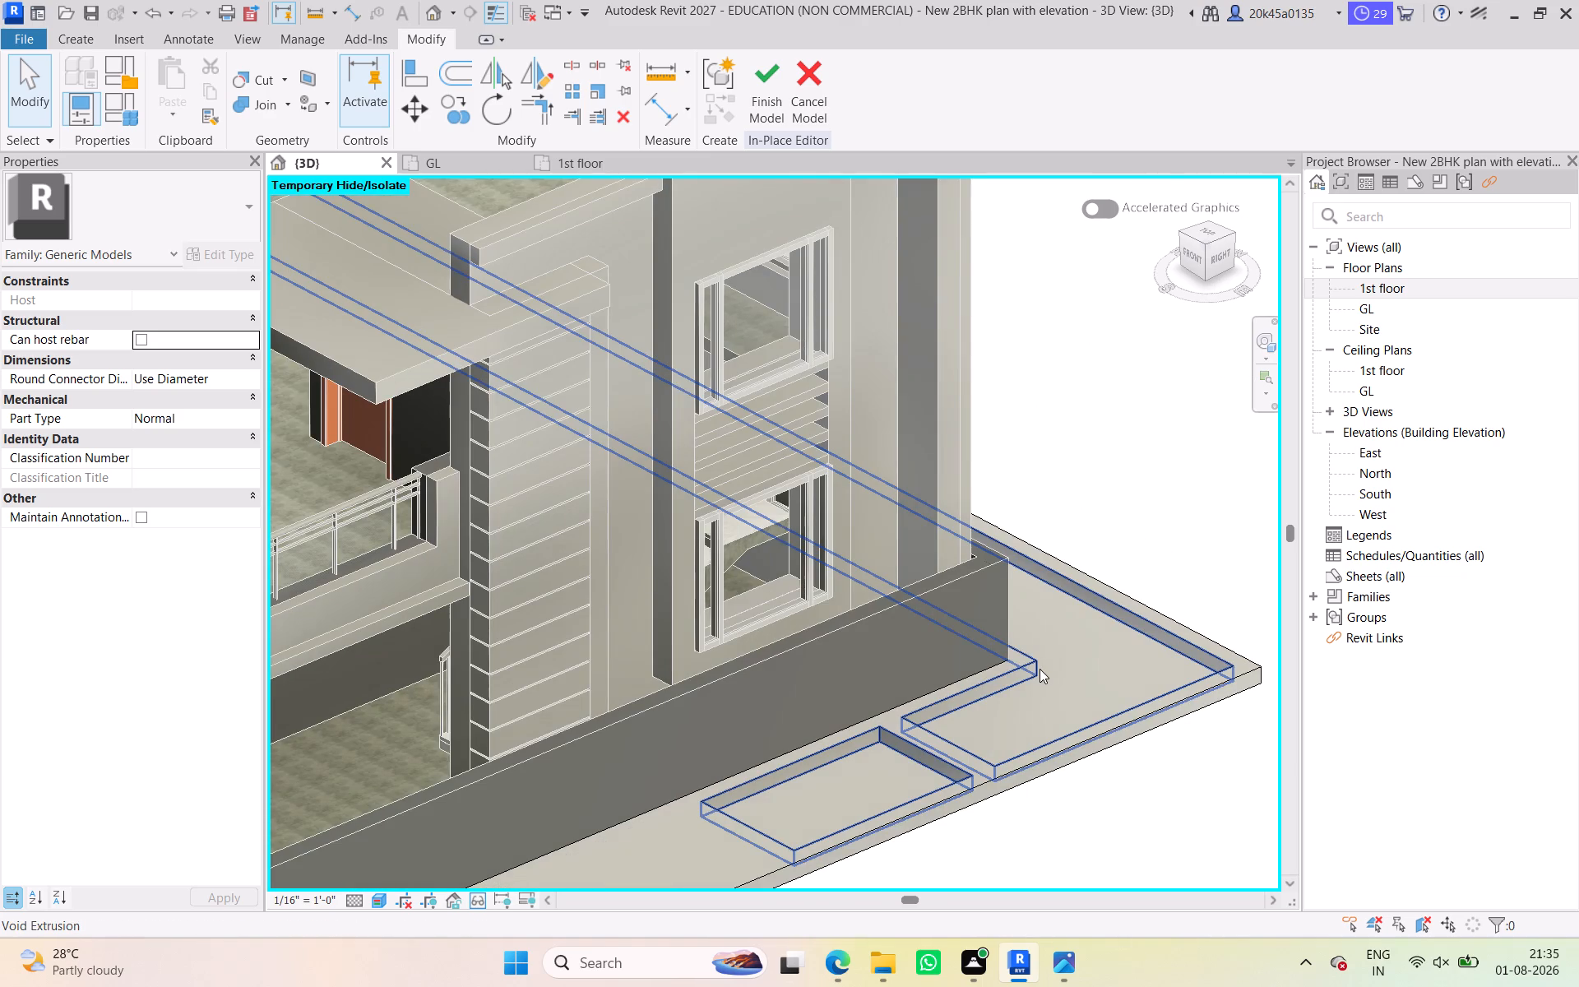
pyautogui.scroll(-9, 1041, 668)
pyautogui.moveTo(1044, 665); pyautogui.dragTo(1097, 577, button='middle')
pyautogui.click(965, 769)
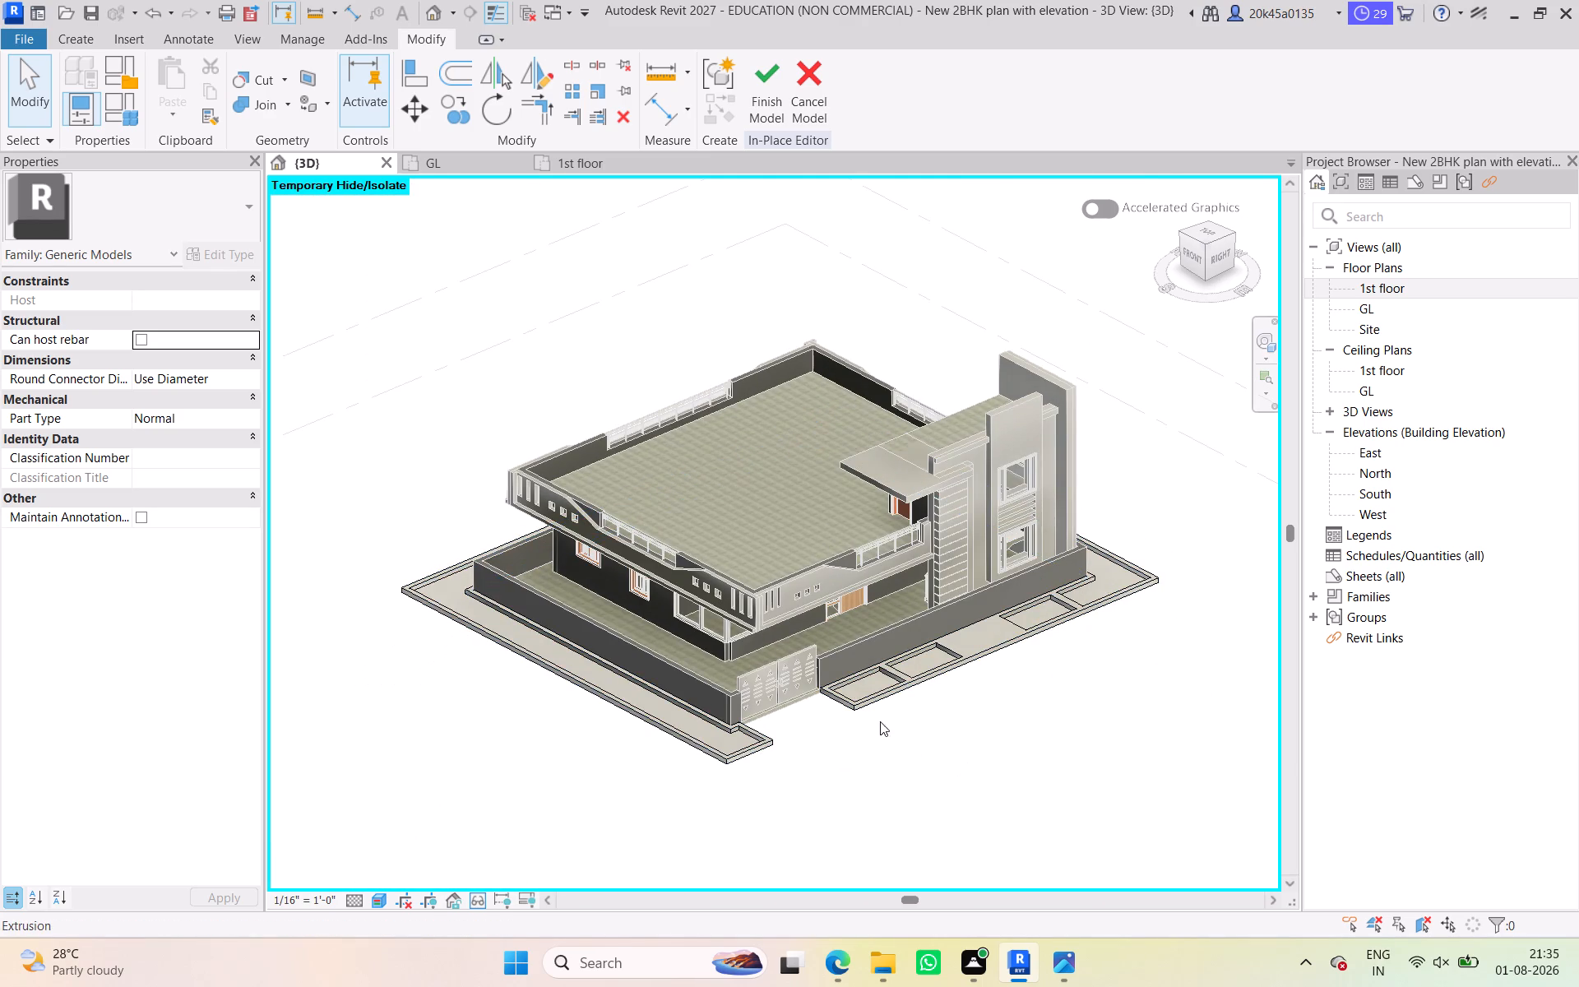
pyautogui.scroll(5, 868, 698)
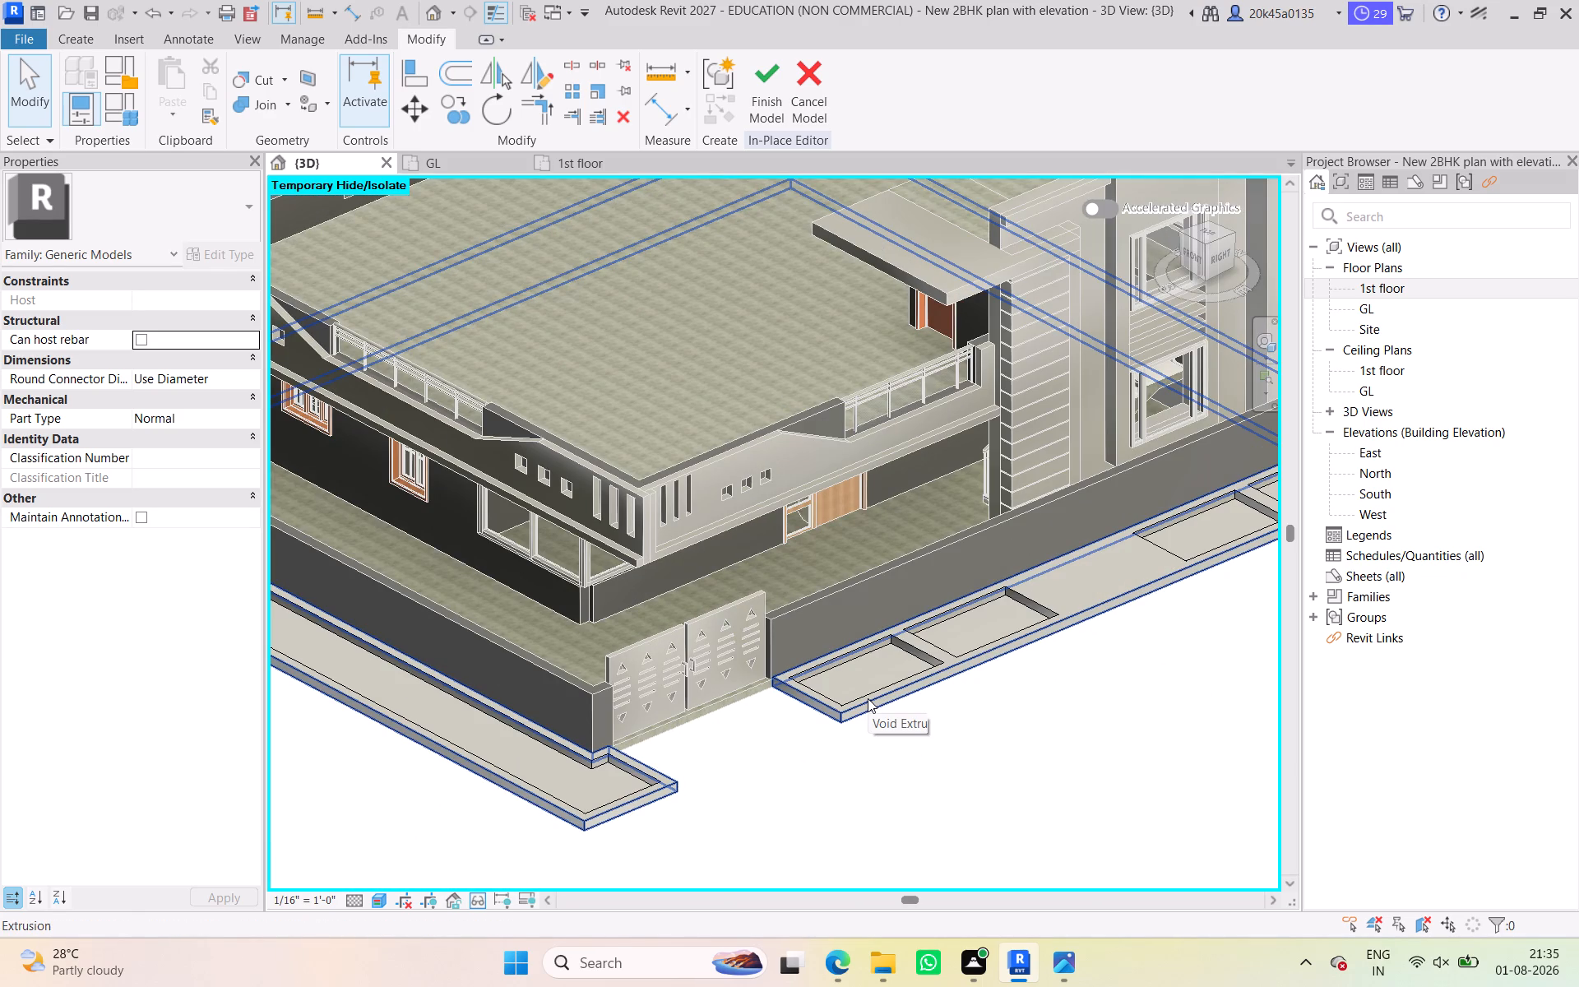
pyautogui.scroll(-5, 868, 695)
pyautogui.moveTo(871, 693); pyautogui.dragTo(831, 672, button='middle')
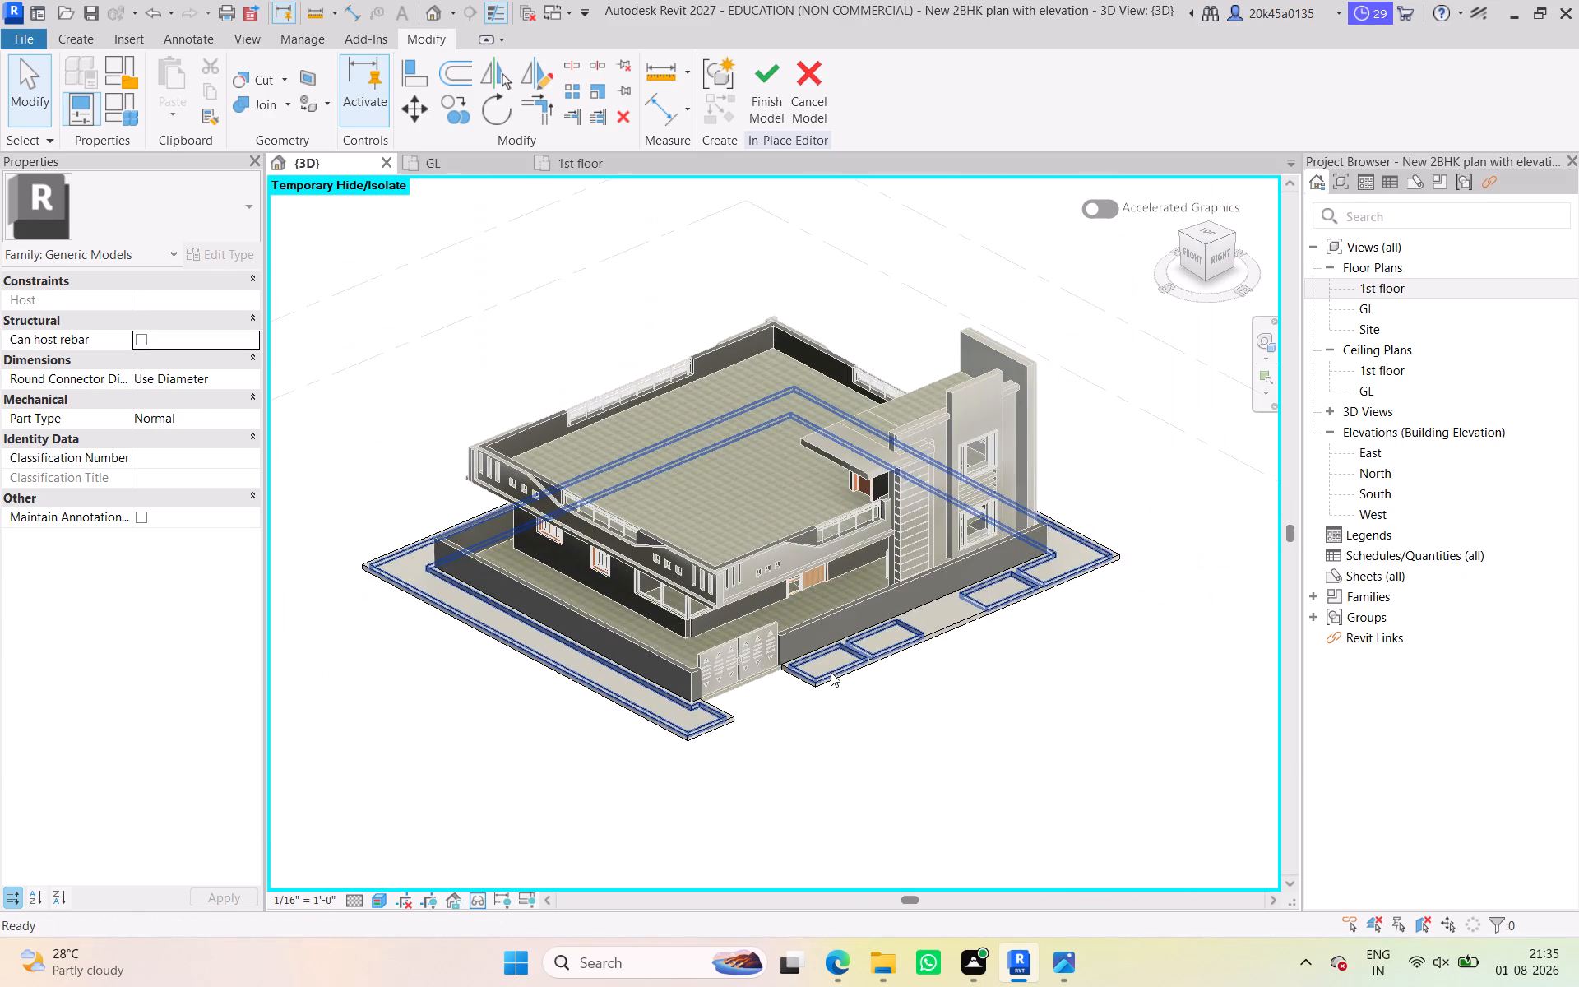
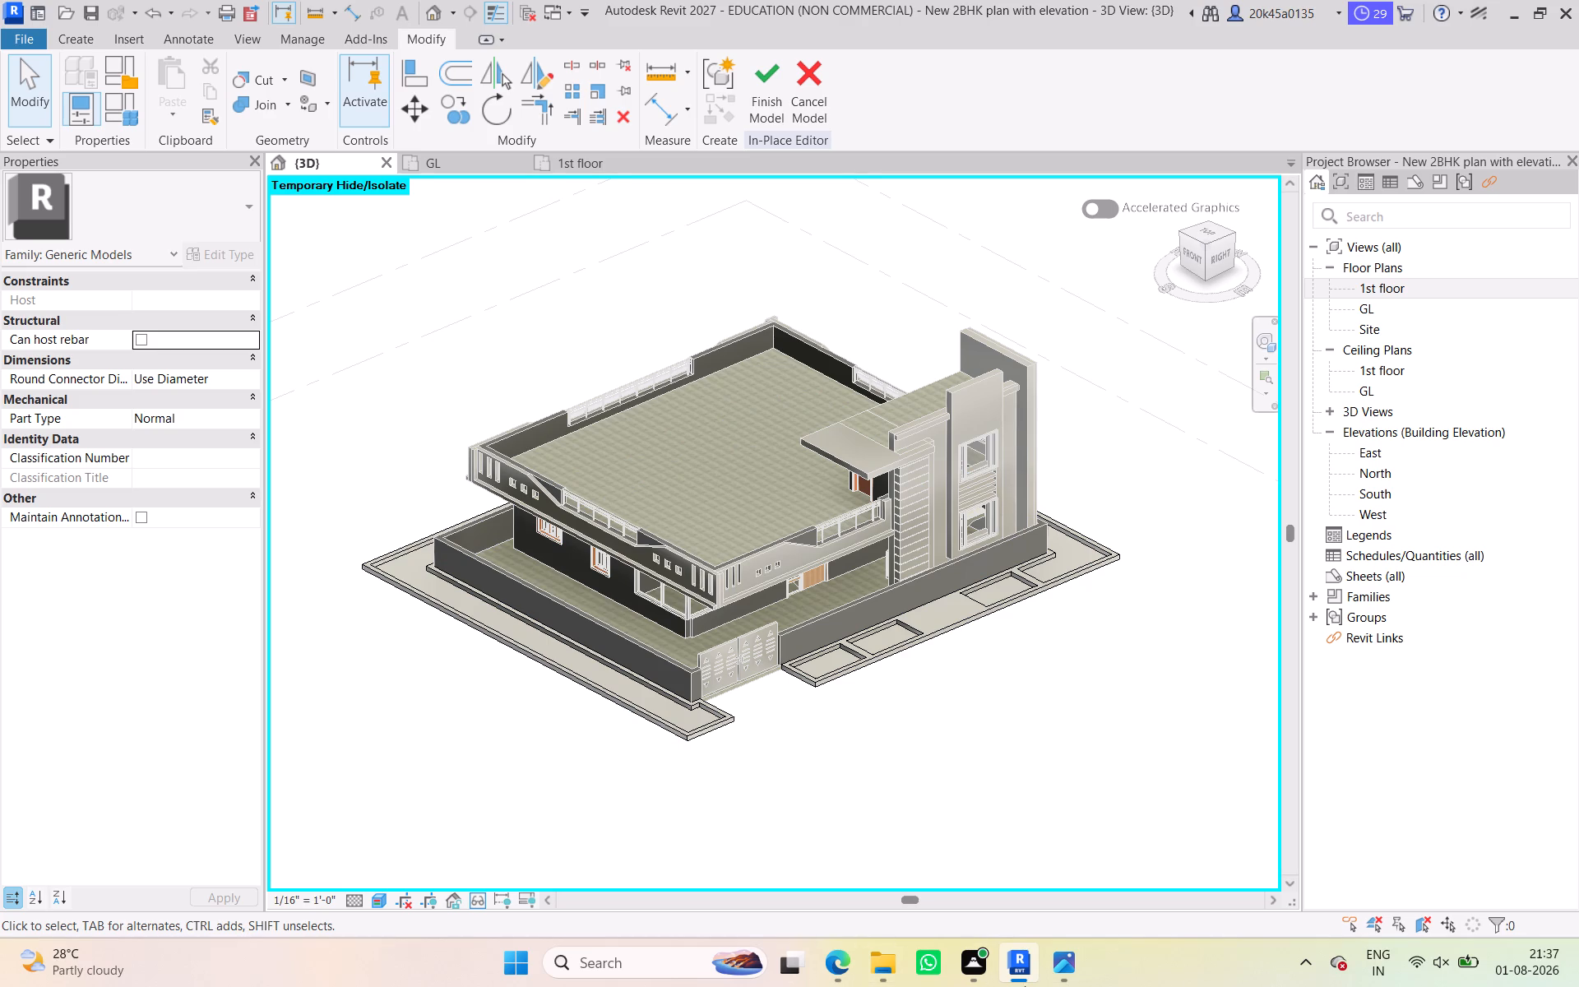
# Examine the boundary strip's recess segments beside the gate and along the wall from several angles in the 3D view.
pyautogui.scroll(4, 874, 862)
pyautogui.moveTo(875, 848); pyautogui.dragTo(896, 883, button='middle')
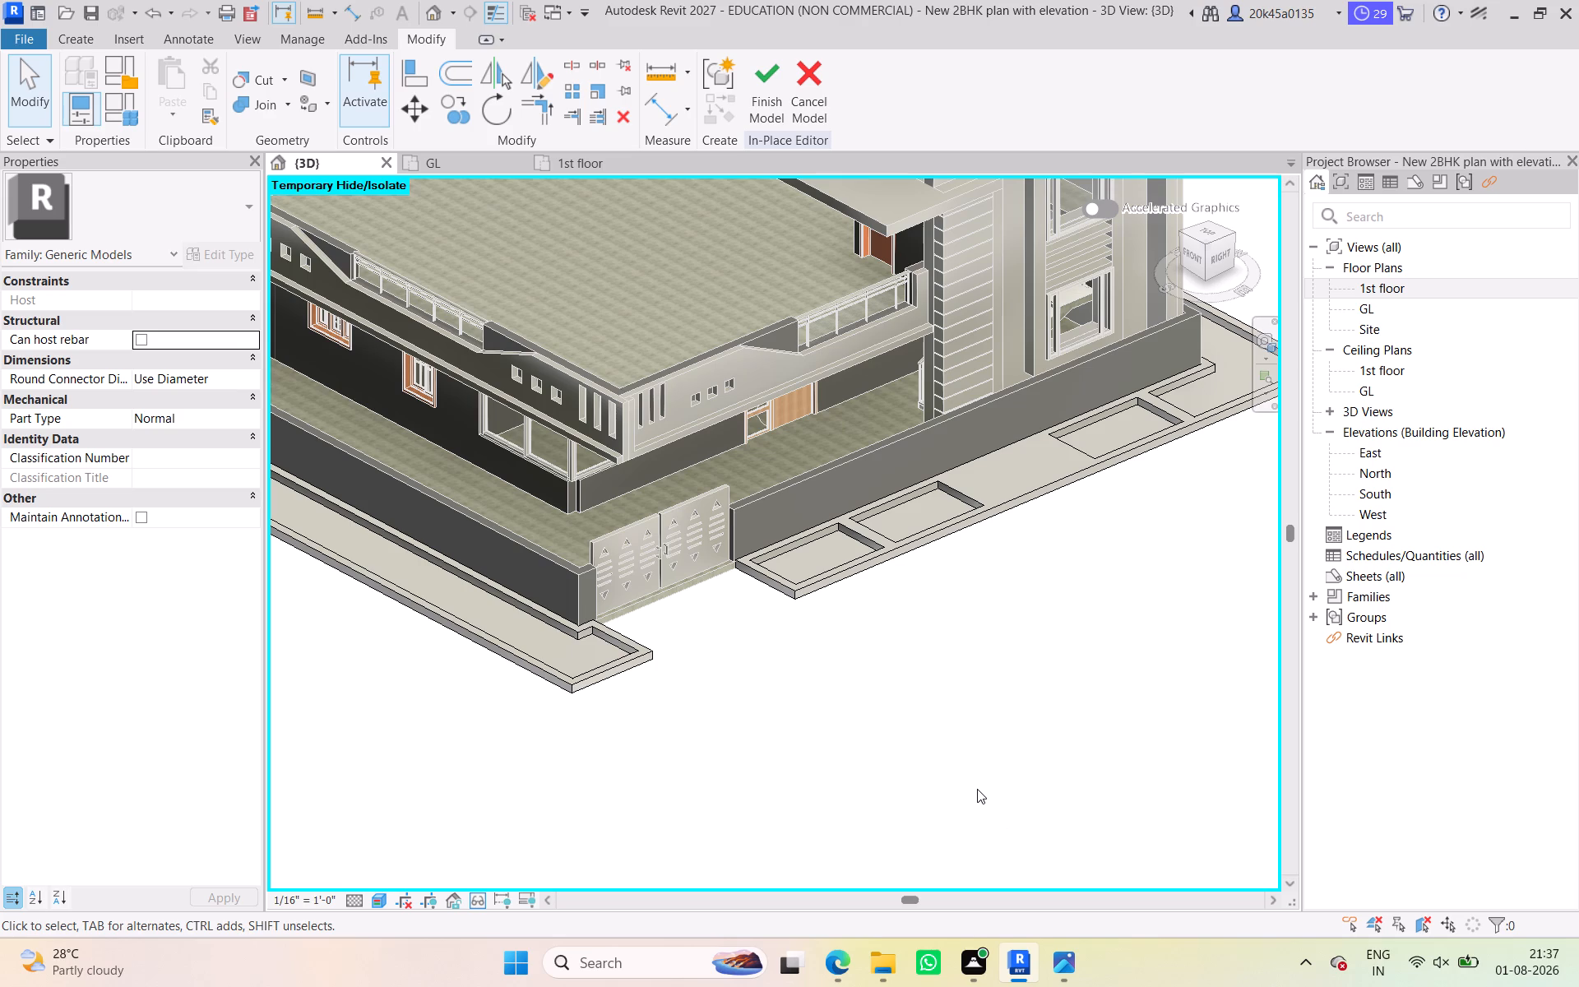
pyautogui.scroll(-1, 950, 794)
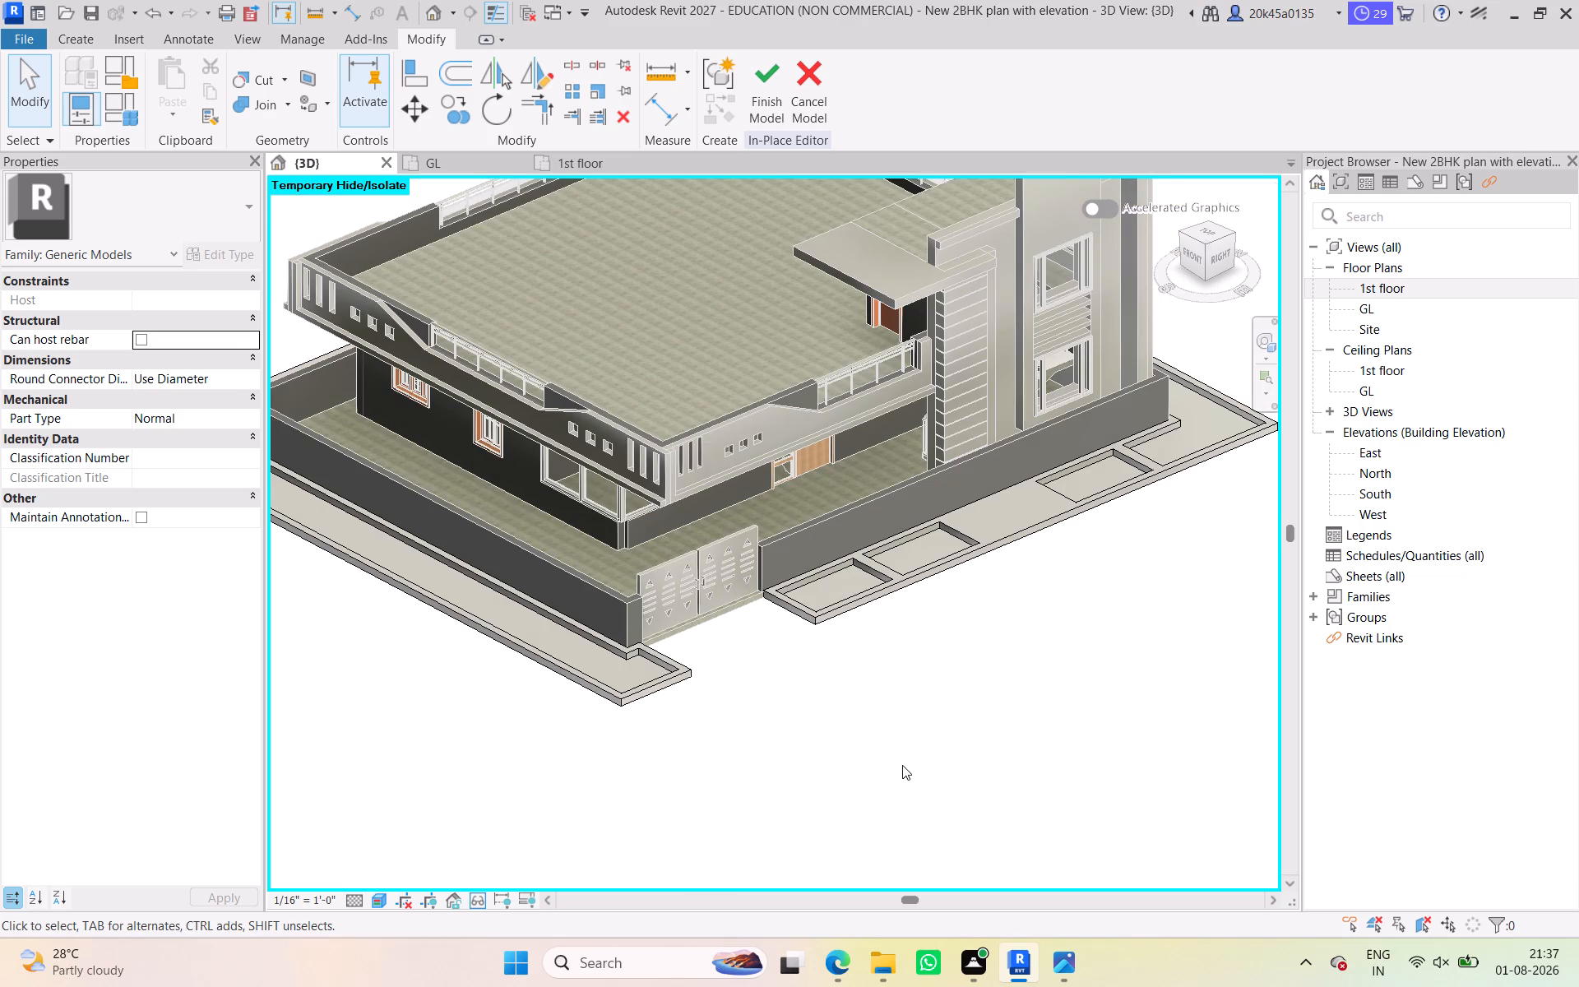
pyautogui.scroll(-2, 902, 765)
pyautogui.moveTo(1108, 685); pyautogui.dragTo(1083, 705, button='middle')
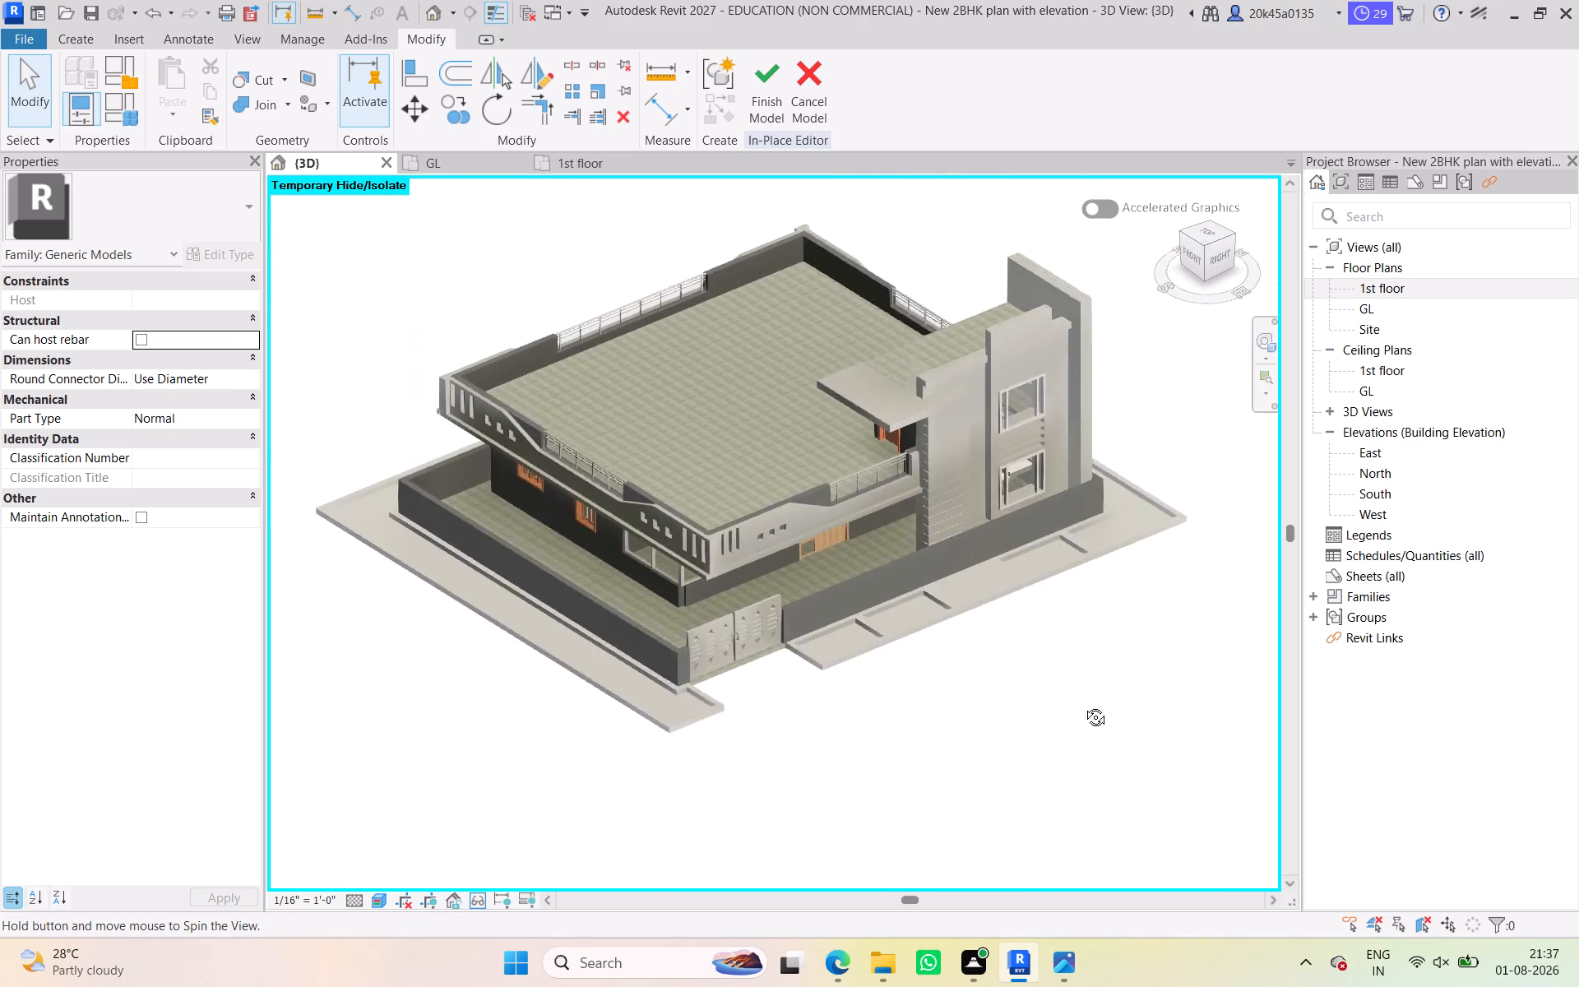
pyautogui.moveTo(1083, 705); pyautogui.dragTo(1042, 723, button='middle')
pyautogui.scroll(3, 812, 688)
pyautogui.moveTo(813, 688); pyautogui.dragTo(821, 724, button='middle')
pyautogui.scroll(3, 837, 690)
pyautogui.moveTo(840, 692); pyautogui.dragTo(844, 716, button='middle')
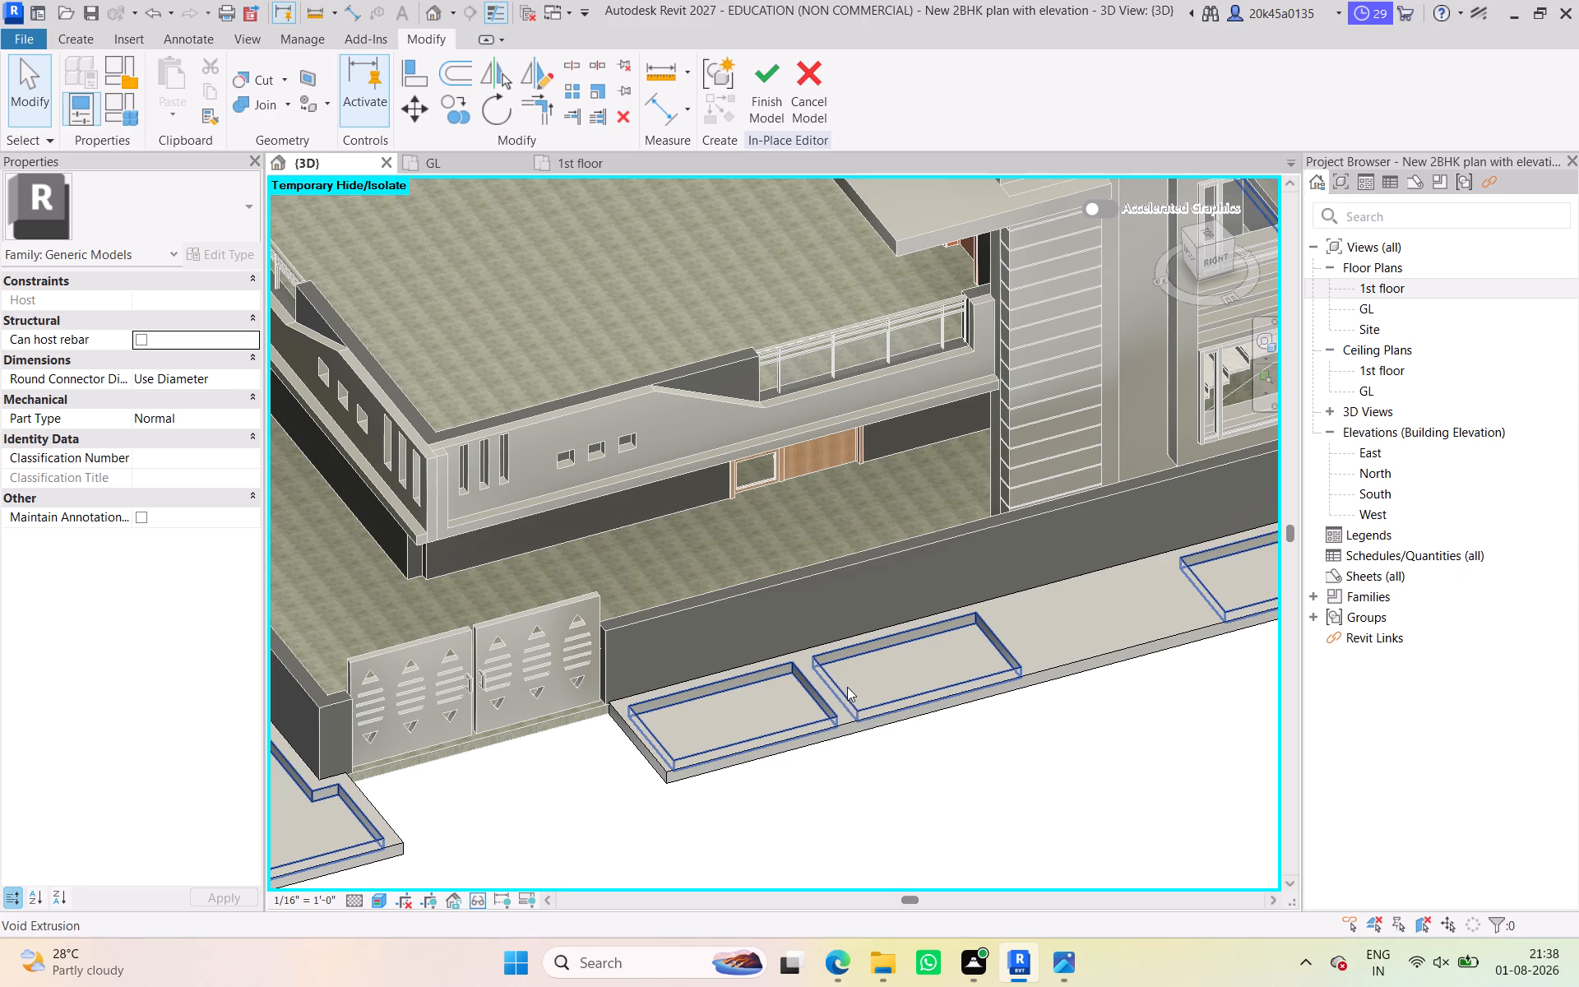
pyautogui.scroll(-4, 847, 687)
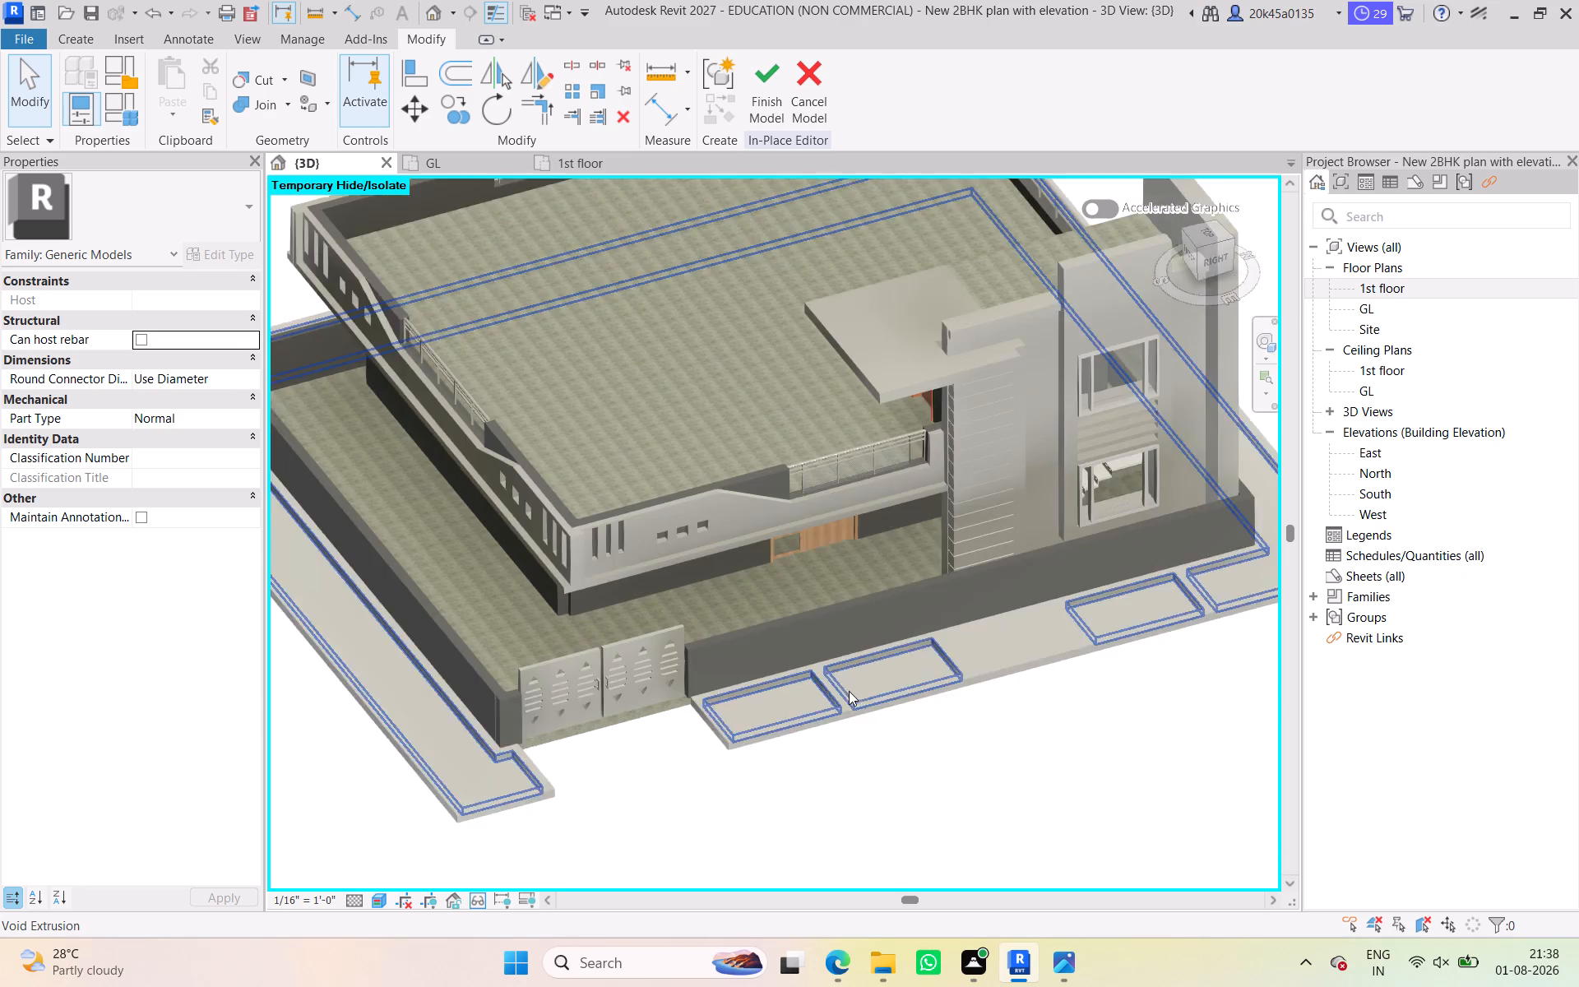
pyautogui.keyDown('shift'); pyautogui.moveTo(917, 756); pyautogui.dragTo(645, 780, button='middle'); pyautogui.keyUp('shift')
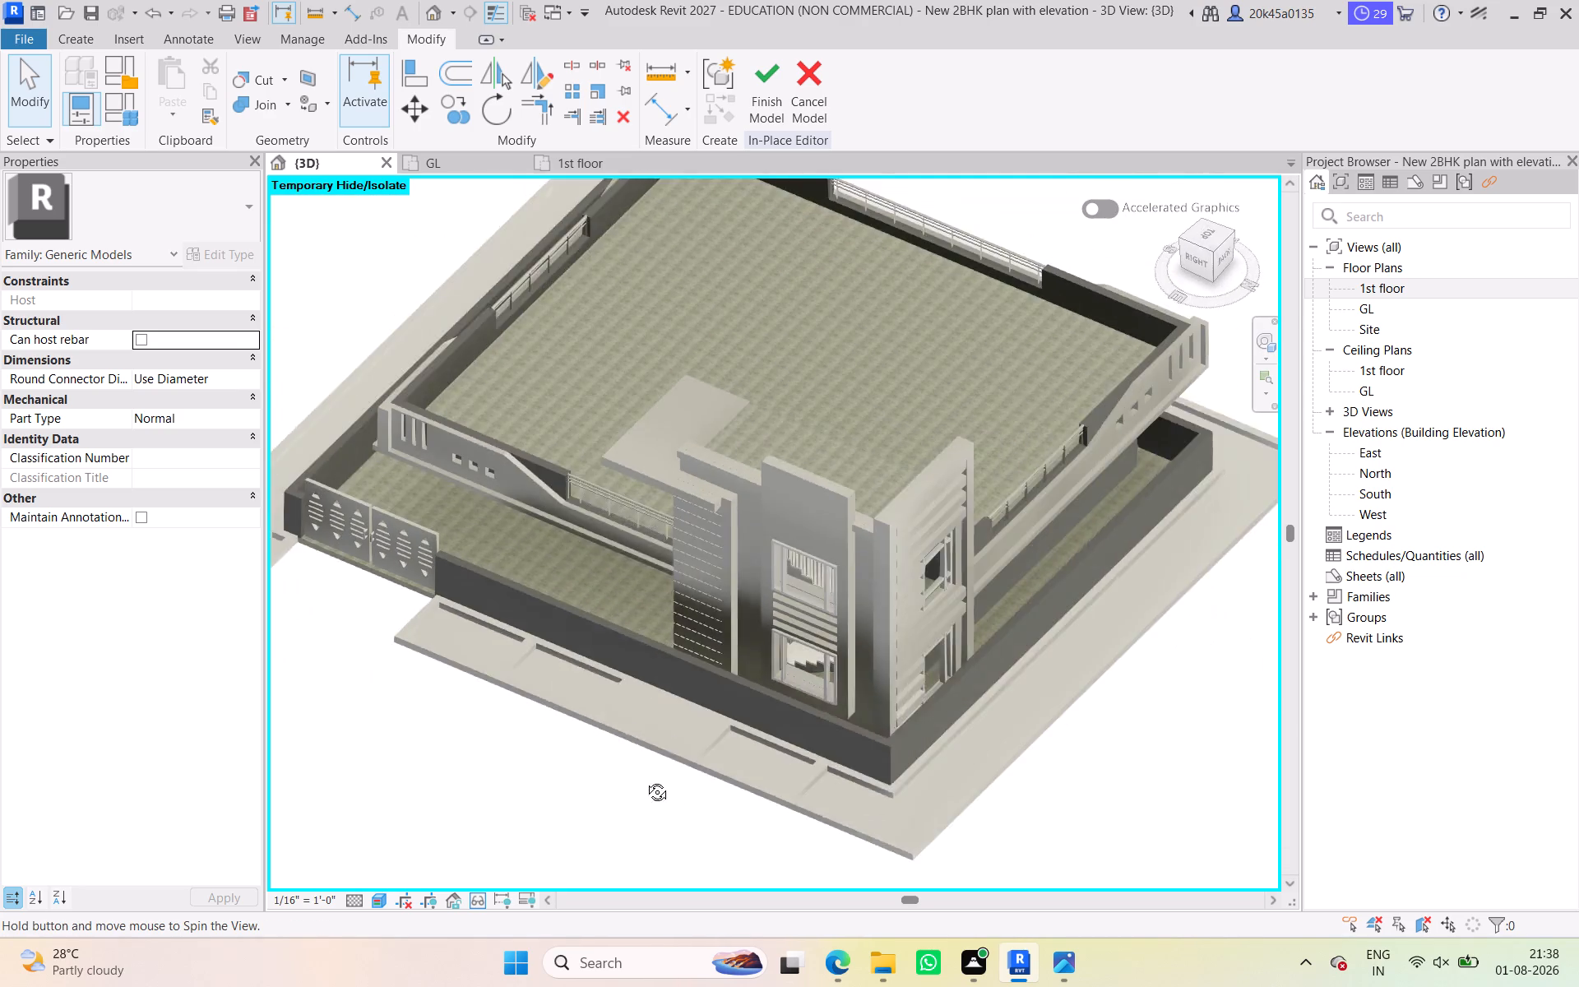
pyautogui.keyDown('shift'); pyautogui.moveTo(645, 780); pyautogui.dragTo(807, 789, button='middle'); pyautogui.keyUp('shift')
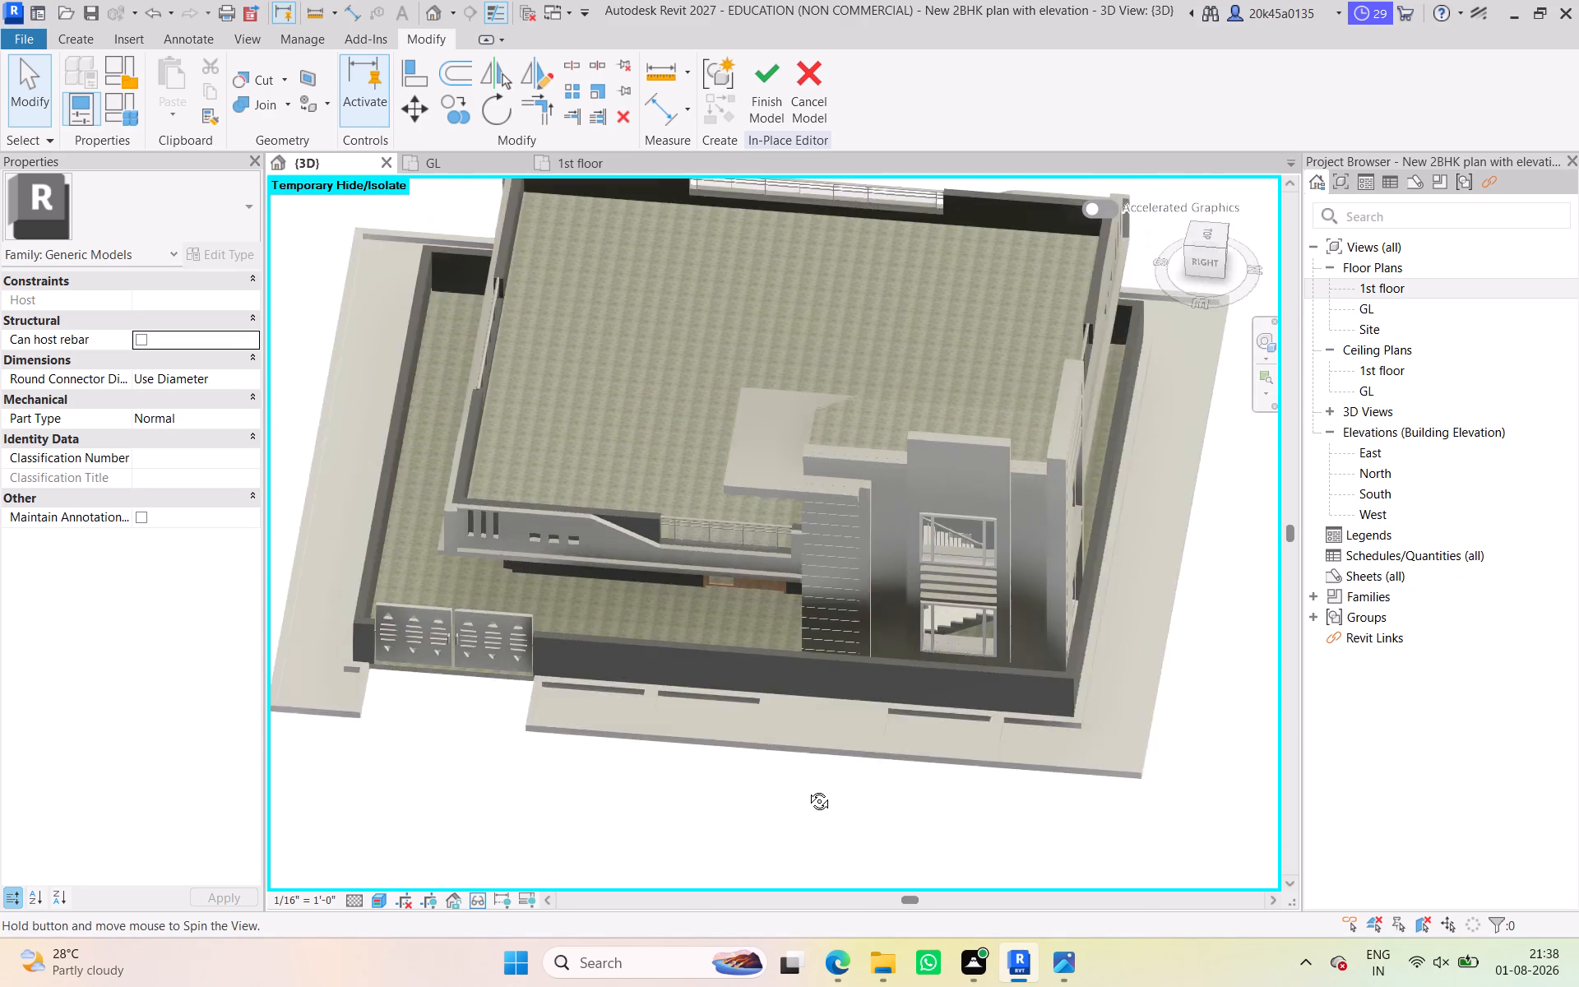
pyautogui.keyDown('shift'); pyautogui.moveTo(807, 789); pyautogui.dragTo(808, 789, button='middle'); pyautogui.keyUp('shift')
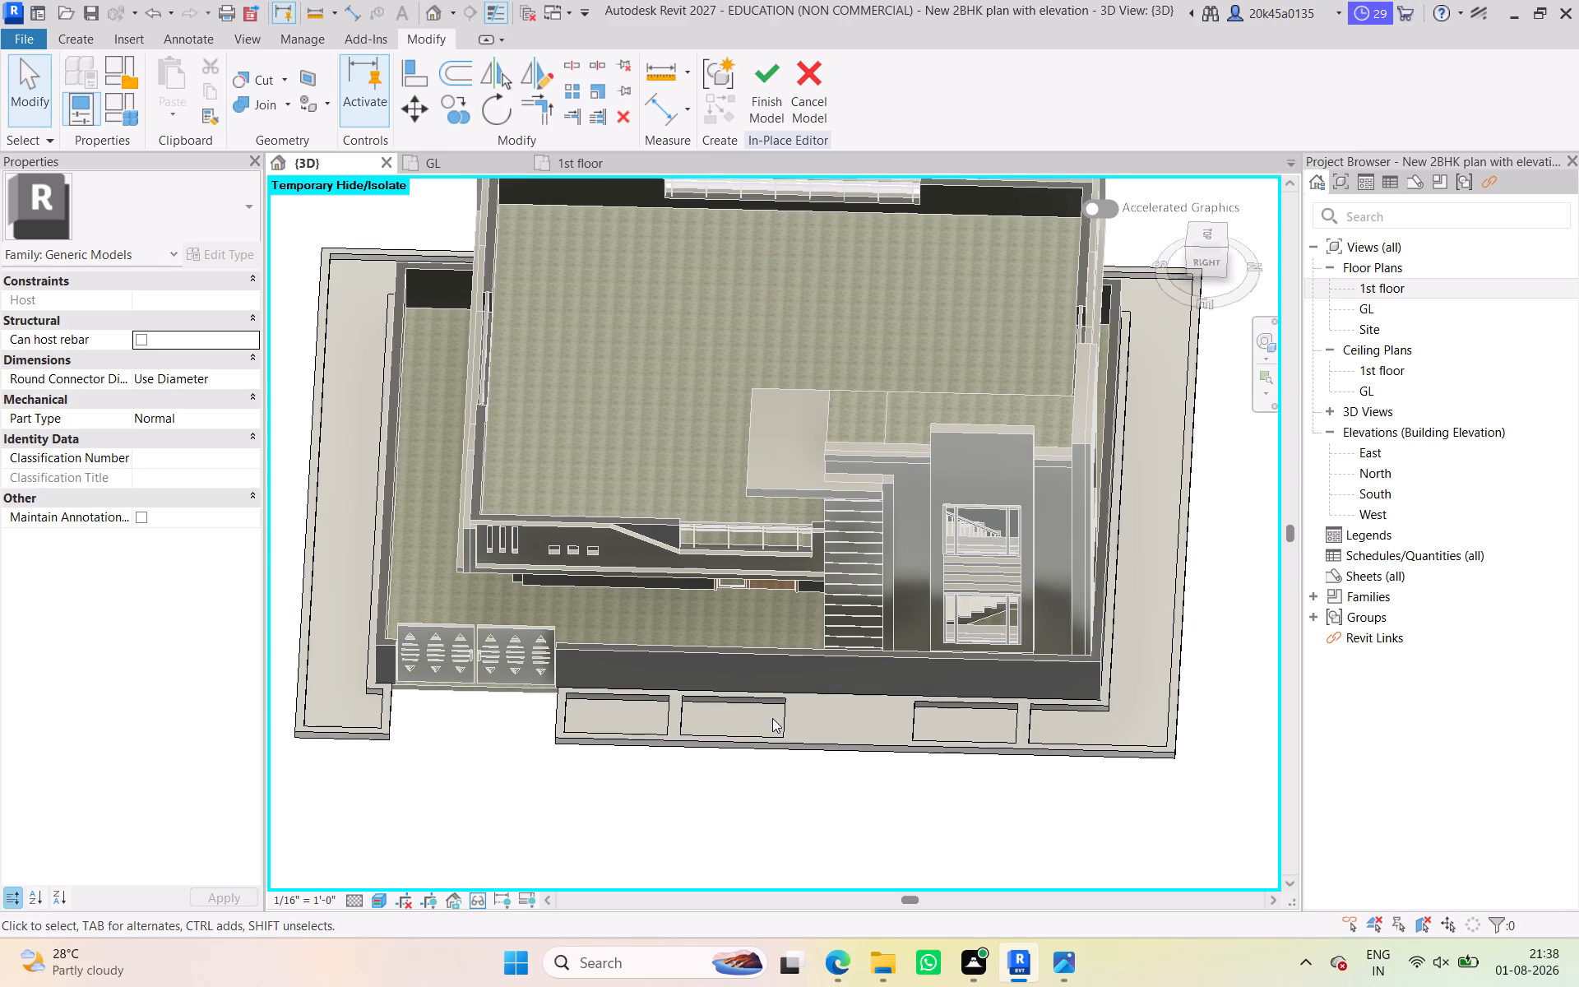
# Open the boundary strip's void extrusion sketch for editing in the GL floor plan.
pyautogui.click(779, 720)
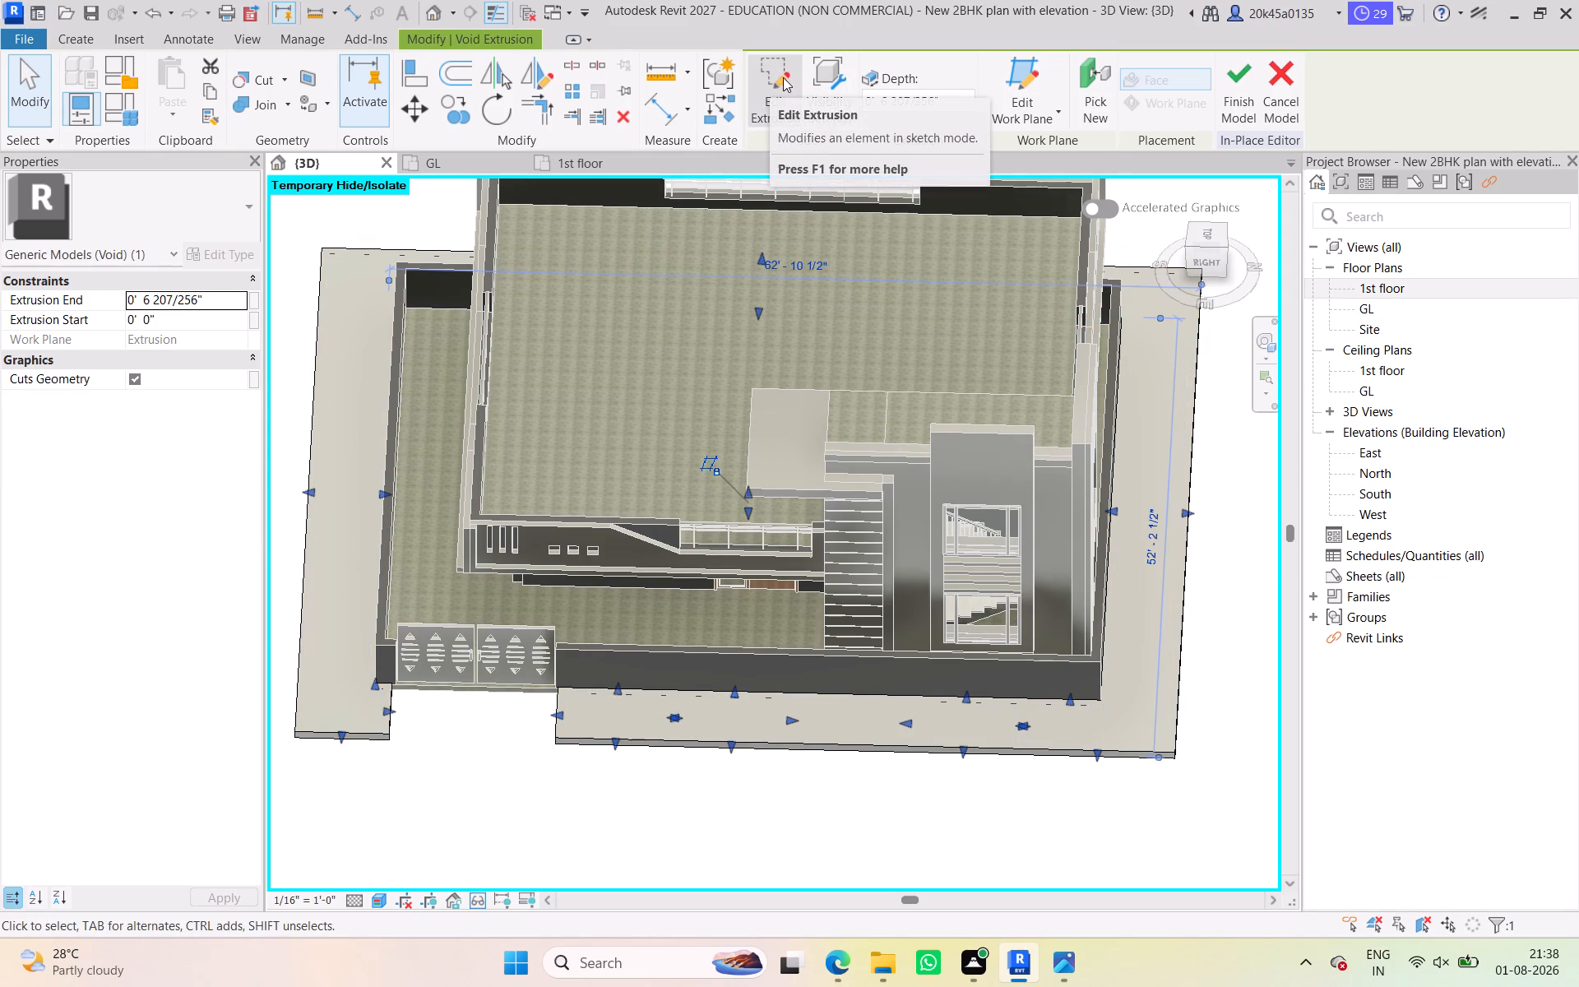
pyautogui.click(790, 77)
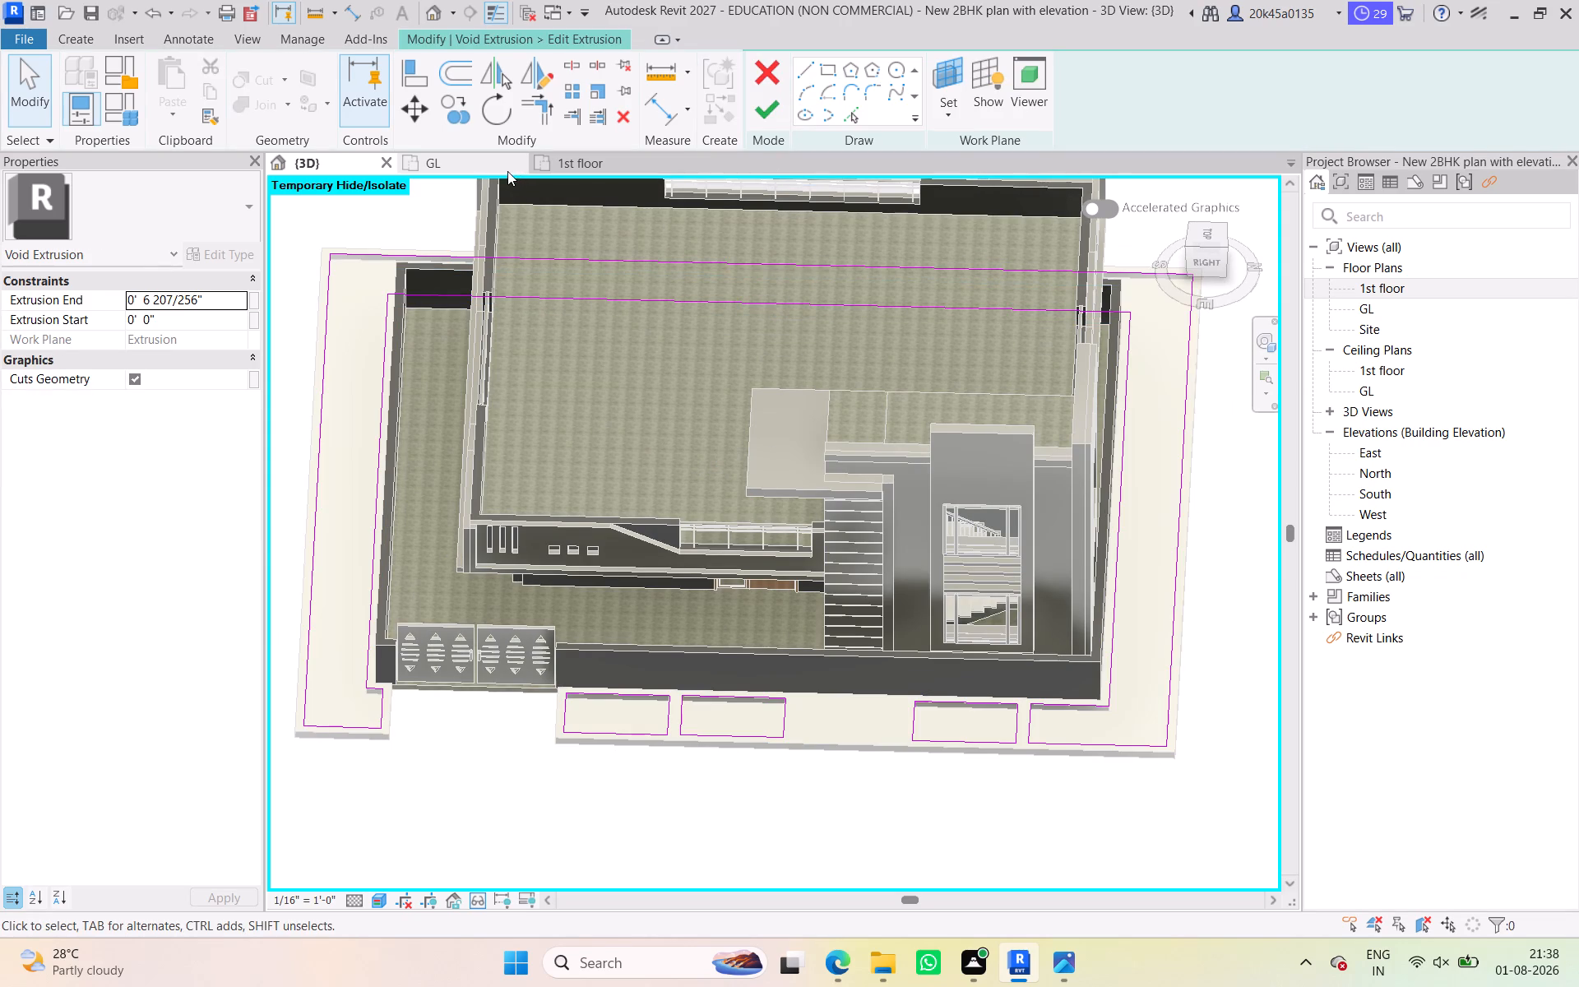
pyautogui.click(498, 164)
pyautogui.scroll(-2, 782, 721)
pyautogui.moveTo(782, 721); pyautogui.dragTo(778, 546, button='middle')
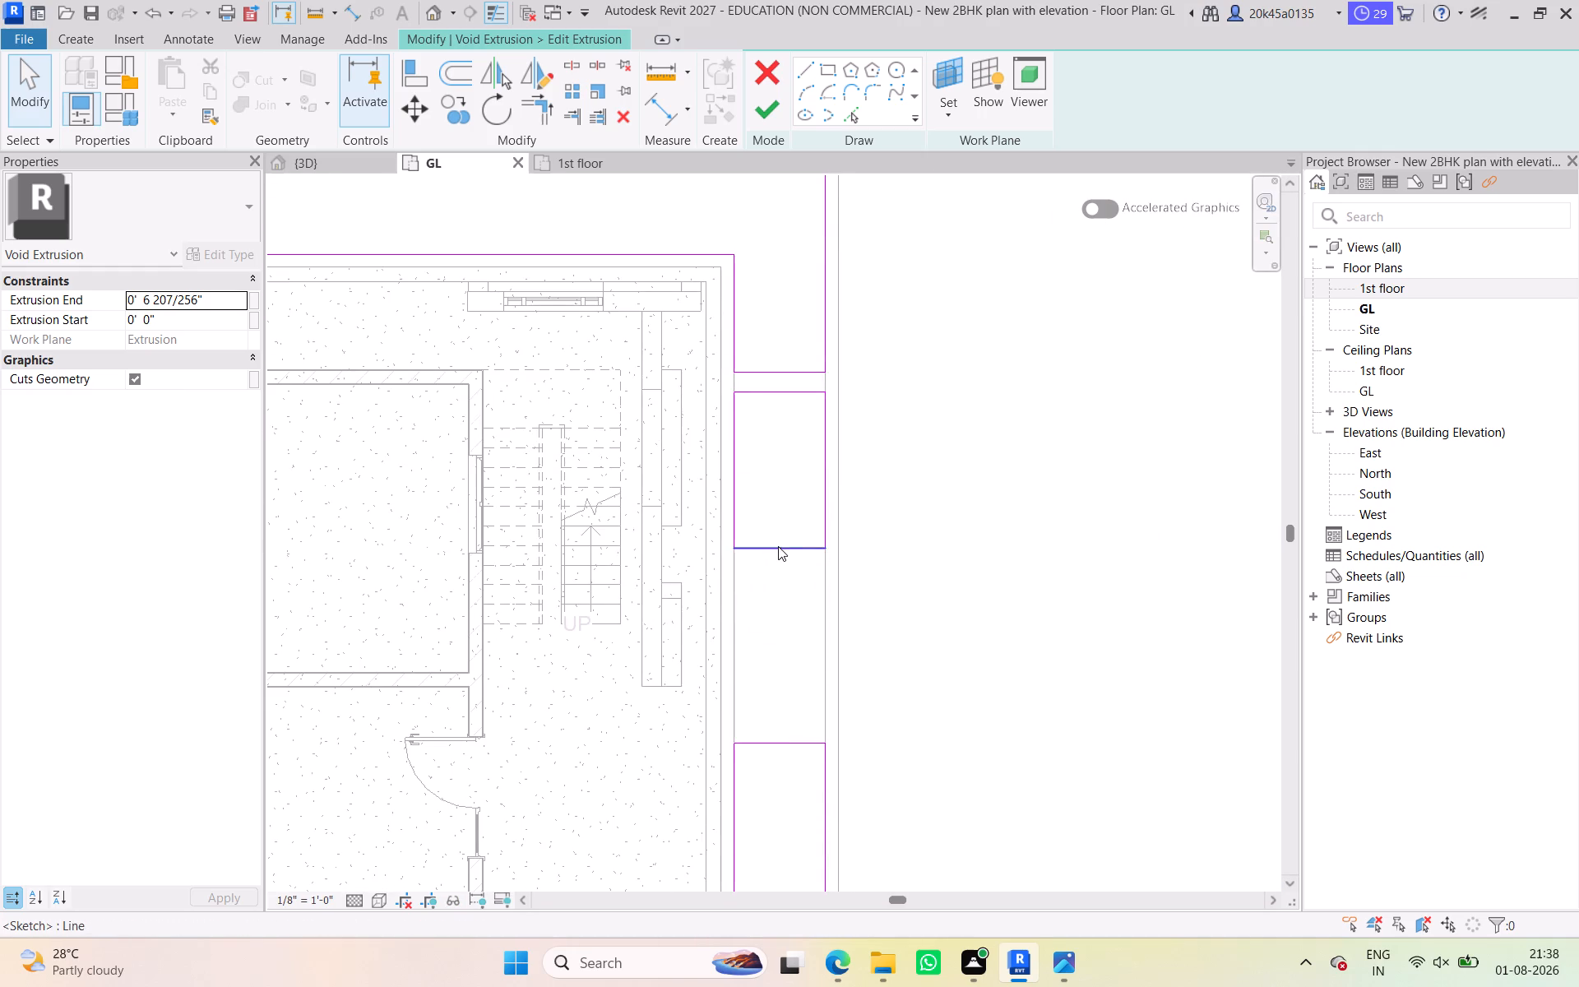
pyautogui.scroll(1, 781, 549)
pyautogui.moveTo(785, 534); pyautogui.dragTo(798, 491, button='middle')
# Undo the void extrusion's sketch edits back through the corner trims, to continuous side lines across all the recess gaps.
pyautogui.hotkey('ctrl', 'z')
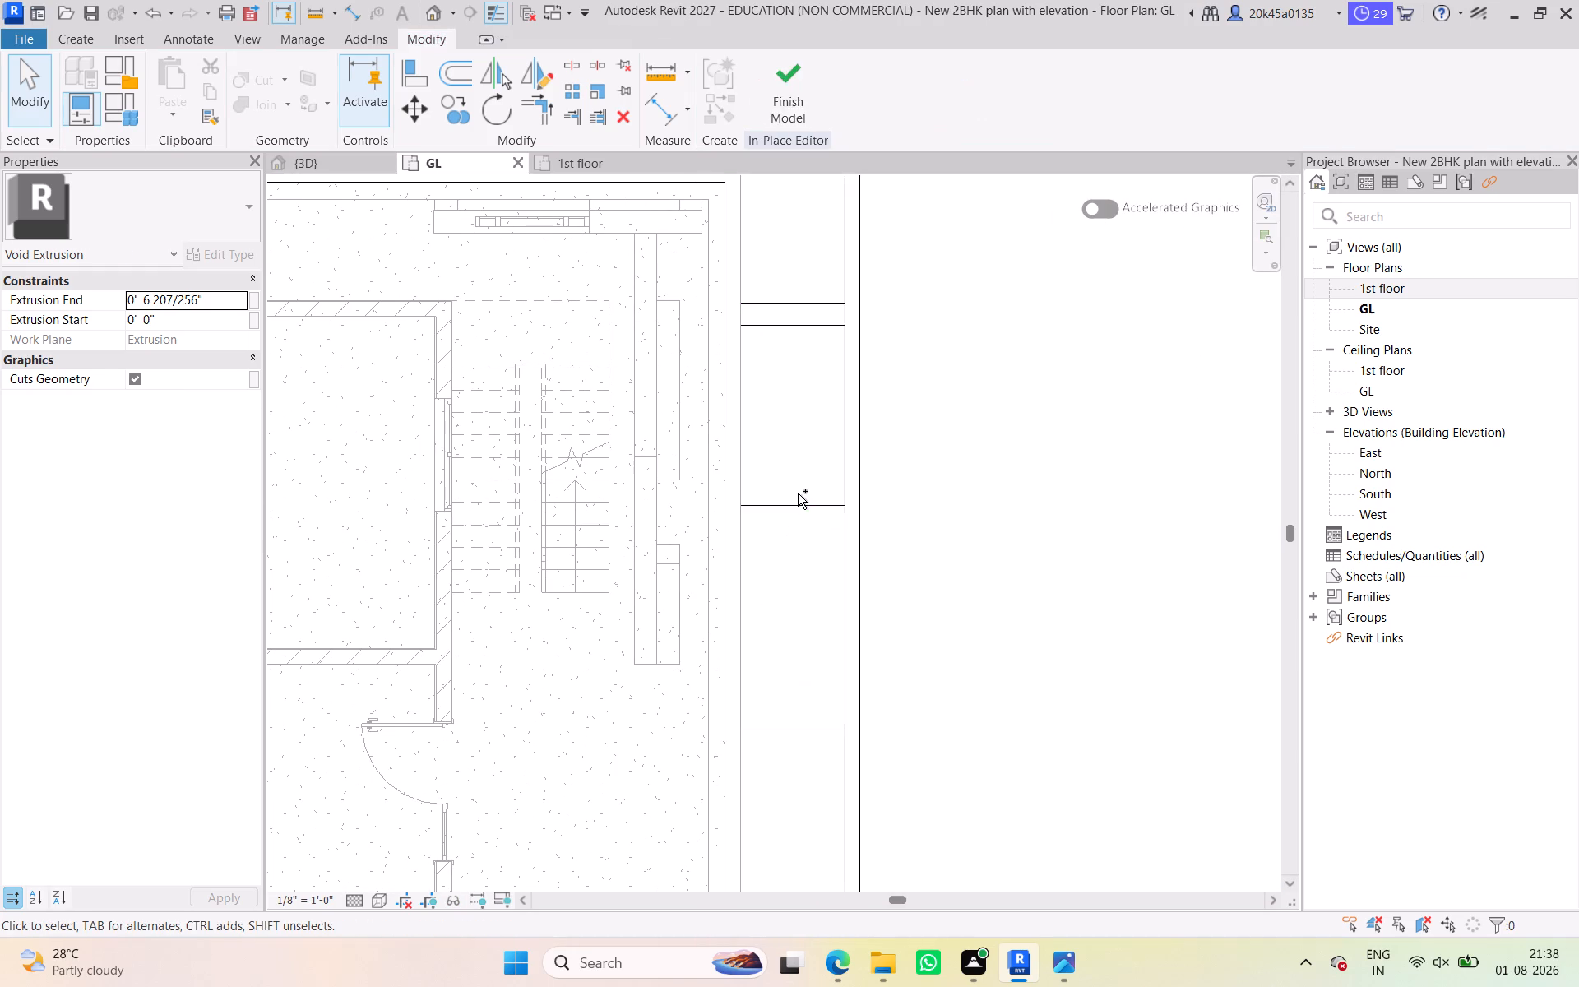
pyautogui.hotkey('ctrl', 'z')
pyautogui.hotkey('ctrl', 'z')
pyautogui.hotkey('ctrl', 'z')
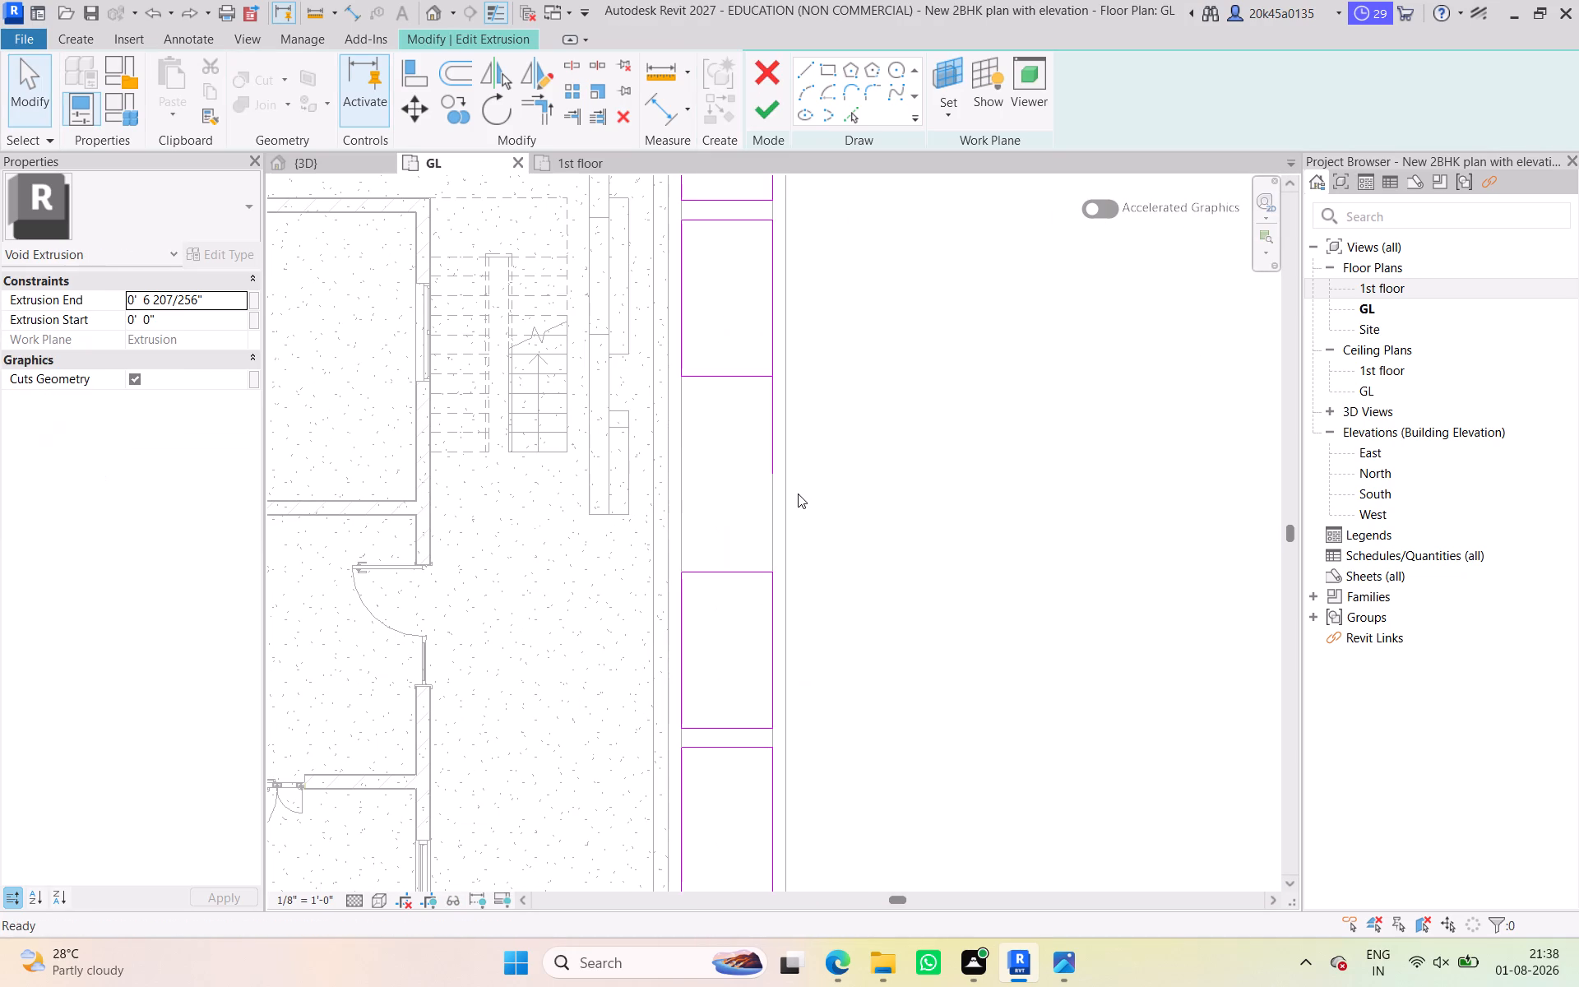
pyautogui.hotkey('ctrl', 'z')
pyautogui.hotkey('ctrl', 'z')
pyautogui.hotkey('ctrl', 'z')
pyautogui.hotkey('ctrl', 'z')
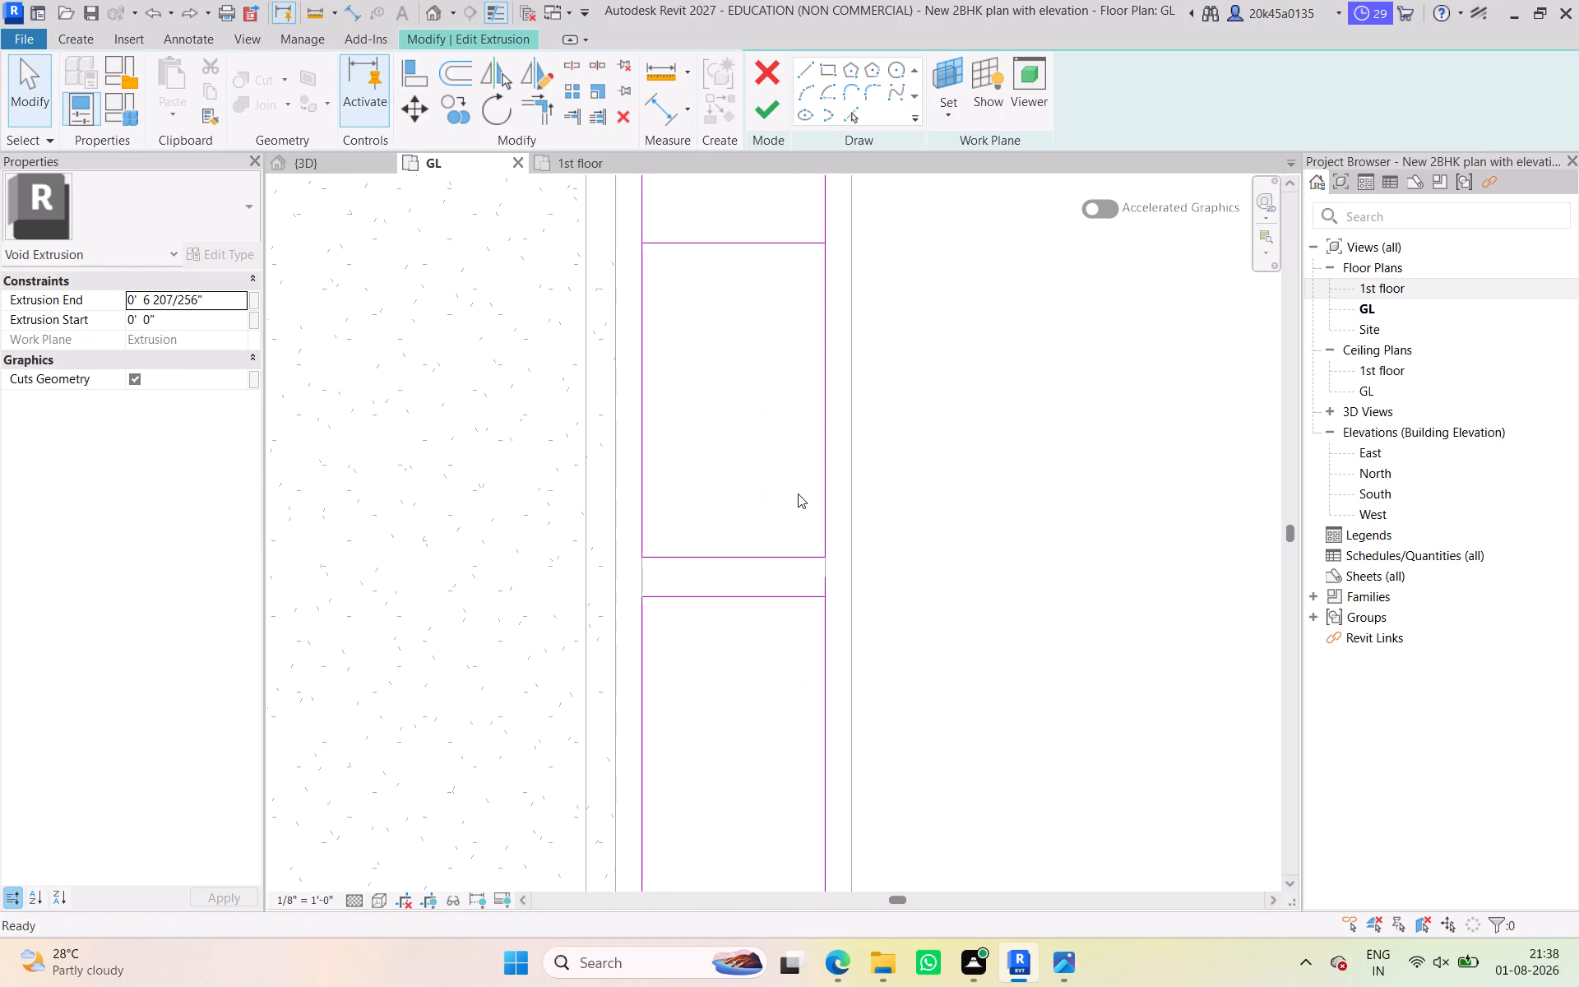
pyautogui.hotkey('ctrl', 'z')
pyautogui.hotkey('ctrl', 'z')
pyautogui.hotkey('ctrl', 'z')
pyautogui.hotkey('ctrl', 'z')
pyautogui.hotkey('ctrl', 'z')
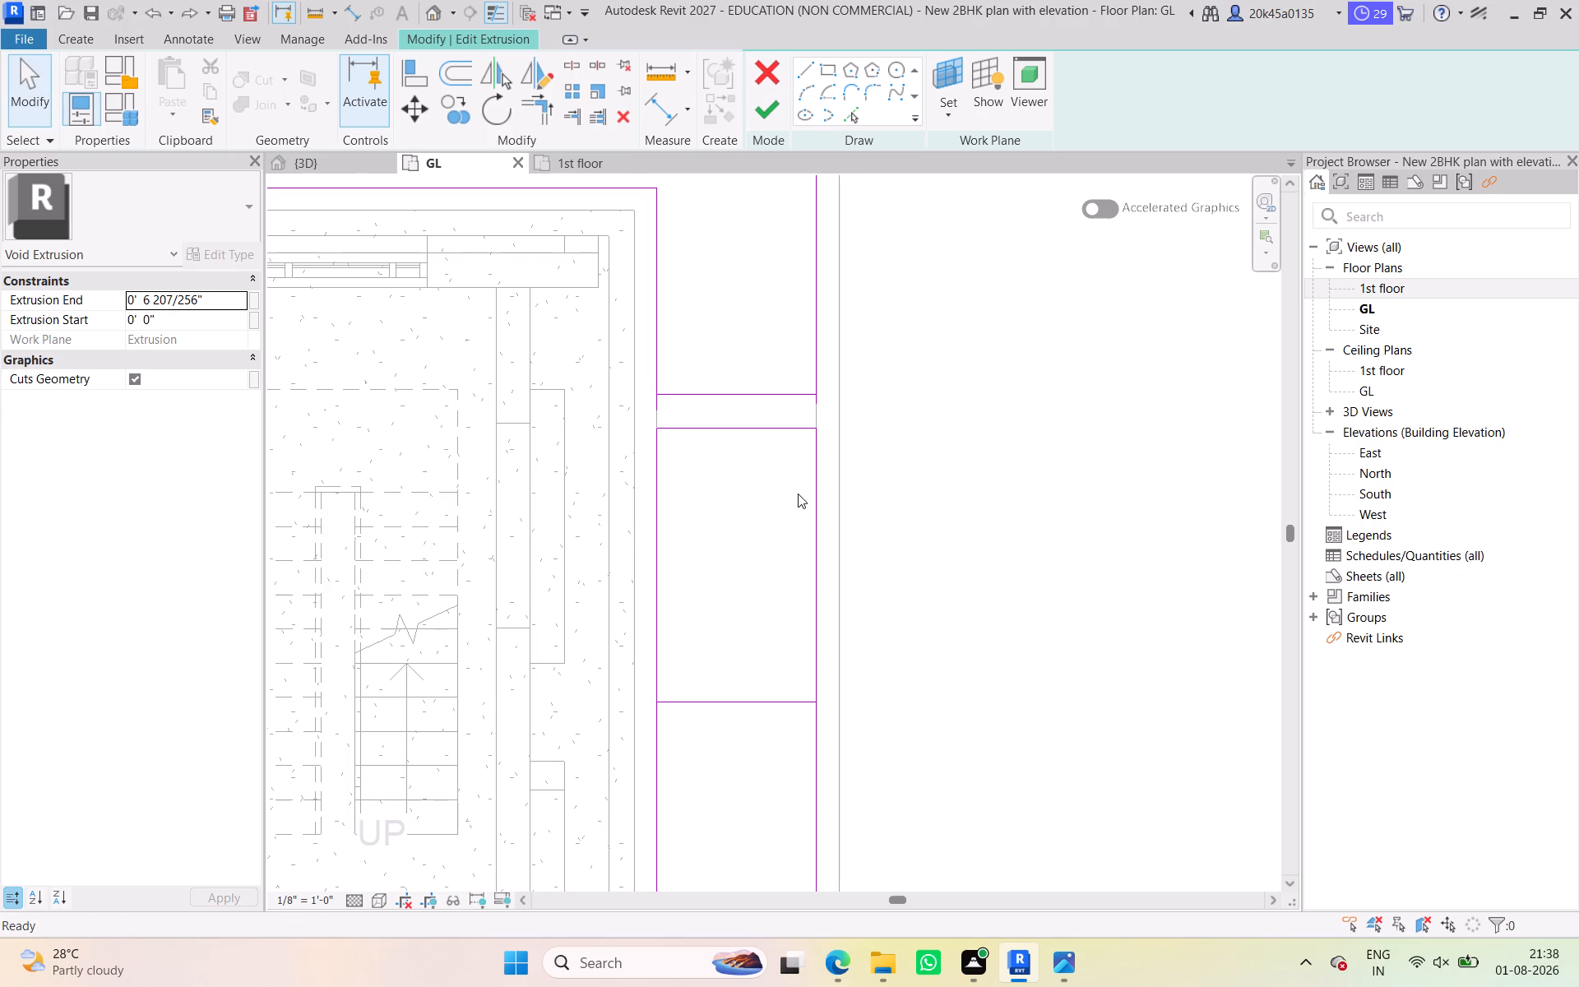
pyautogui.click(798, 493)
pyautogui.hotkey('ctrl', 'z')
pyautogui.hotkey('ctrl', 'z')
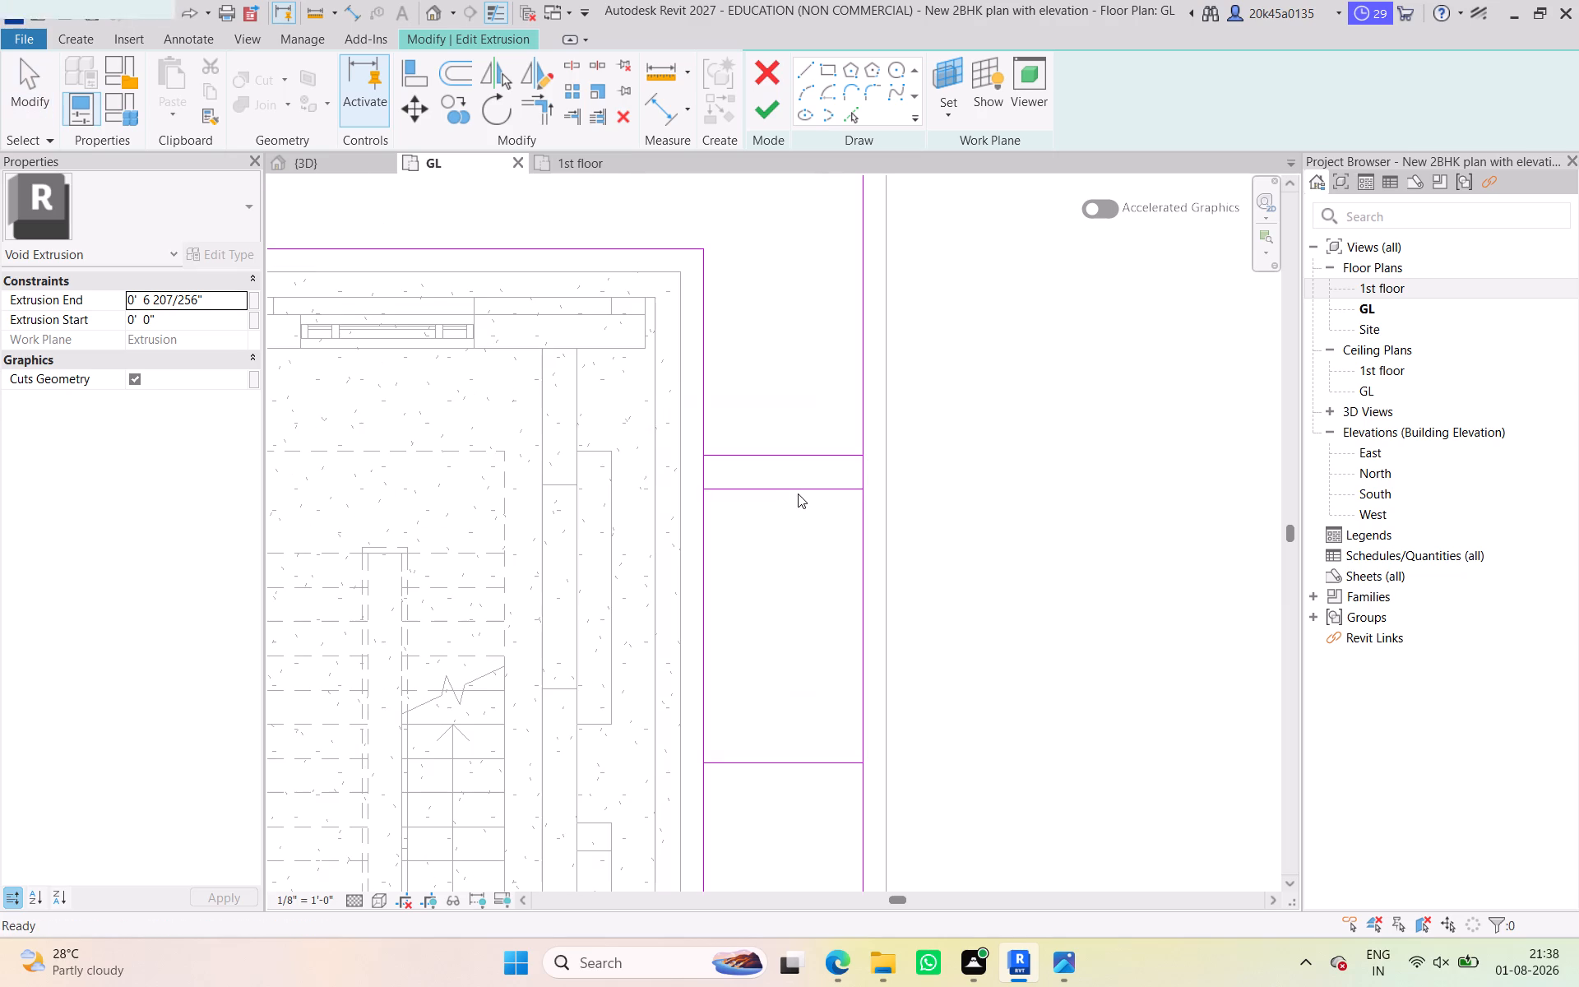
# Undo the cross lines added across the recess, keeping only the one nearest the gate.
pyautogui.hotkey('ctrl', 'z')
pyautogui.hotkey('ctrl', 'z')
pyautogui.hotkey('ctrl', 'z')
pyautogui.hotkey('ctrl', 'z')
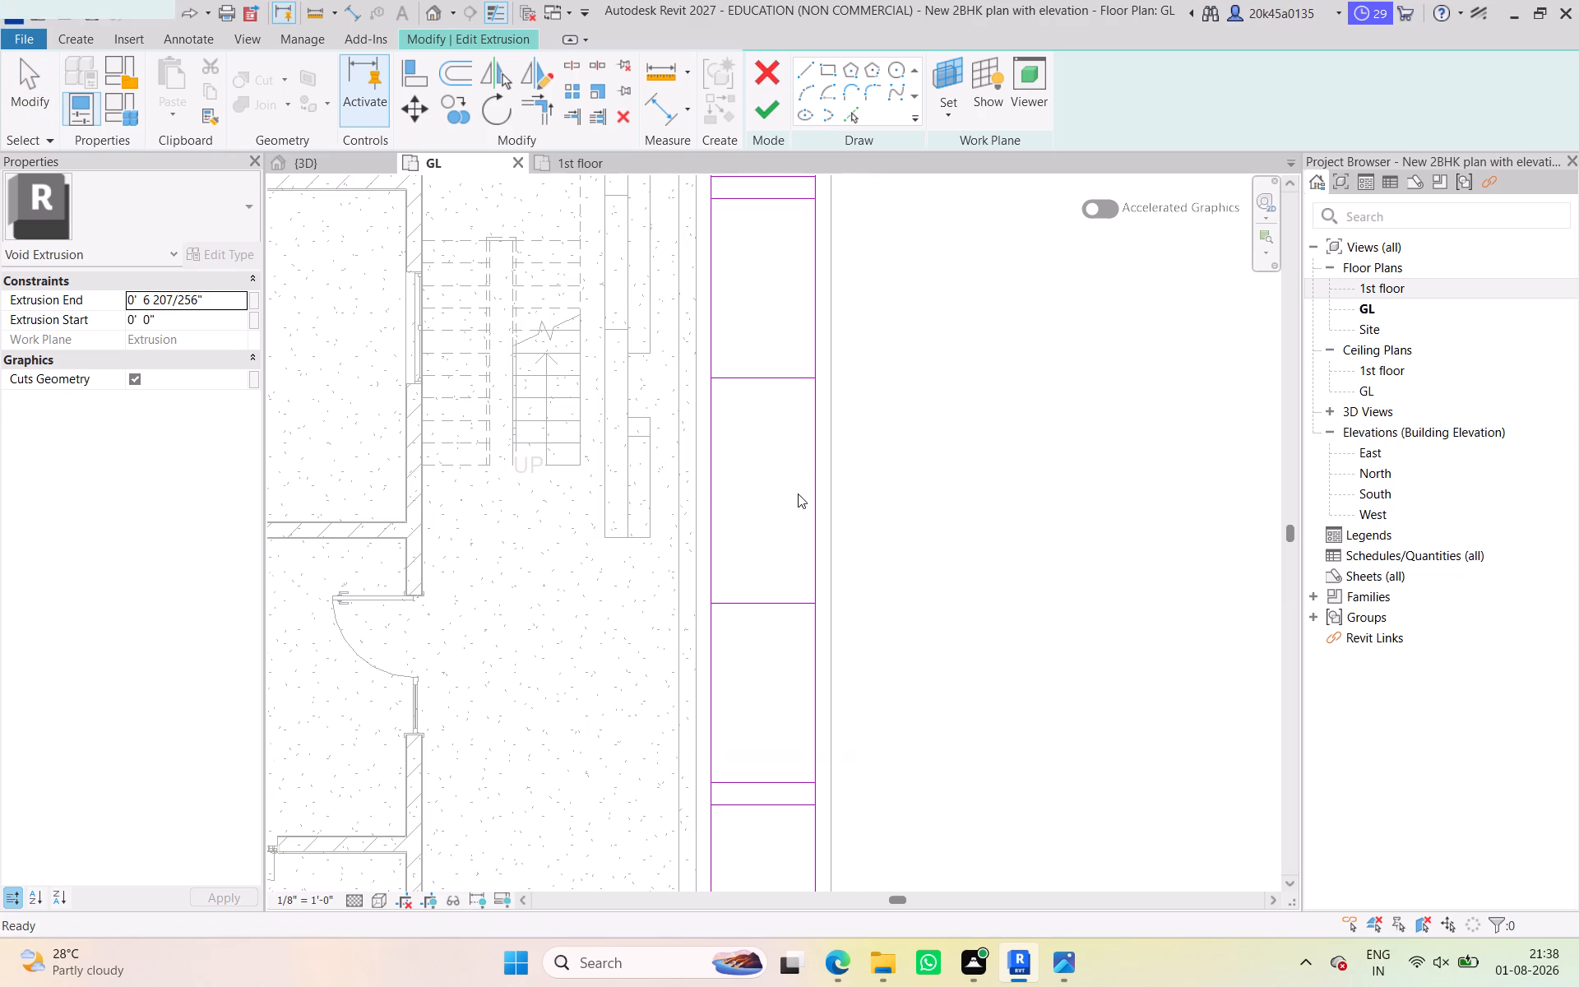
pyautogui.hotkey('ctrl', 'z')
pyautogui.hotkey('ctrl', 'z')
pyautogui.press('z')
pyautogui.hotkey('ctrl', 'z')
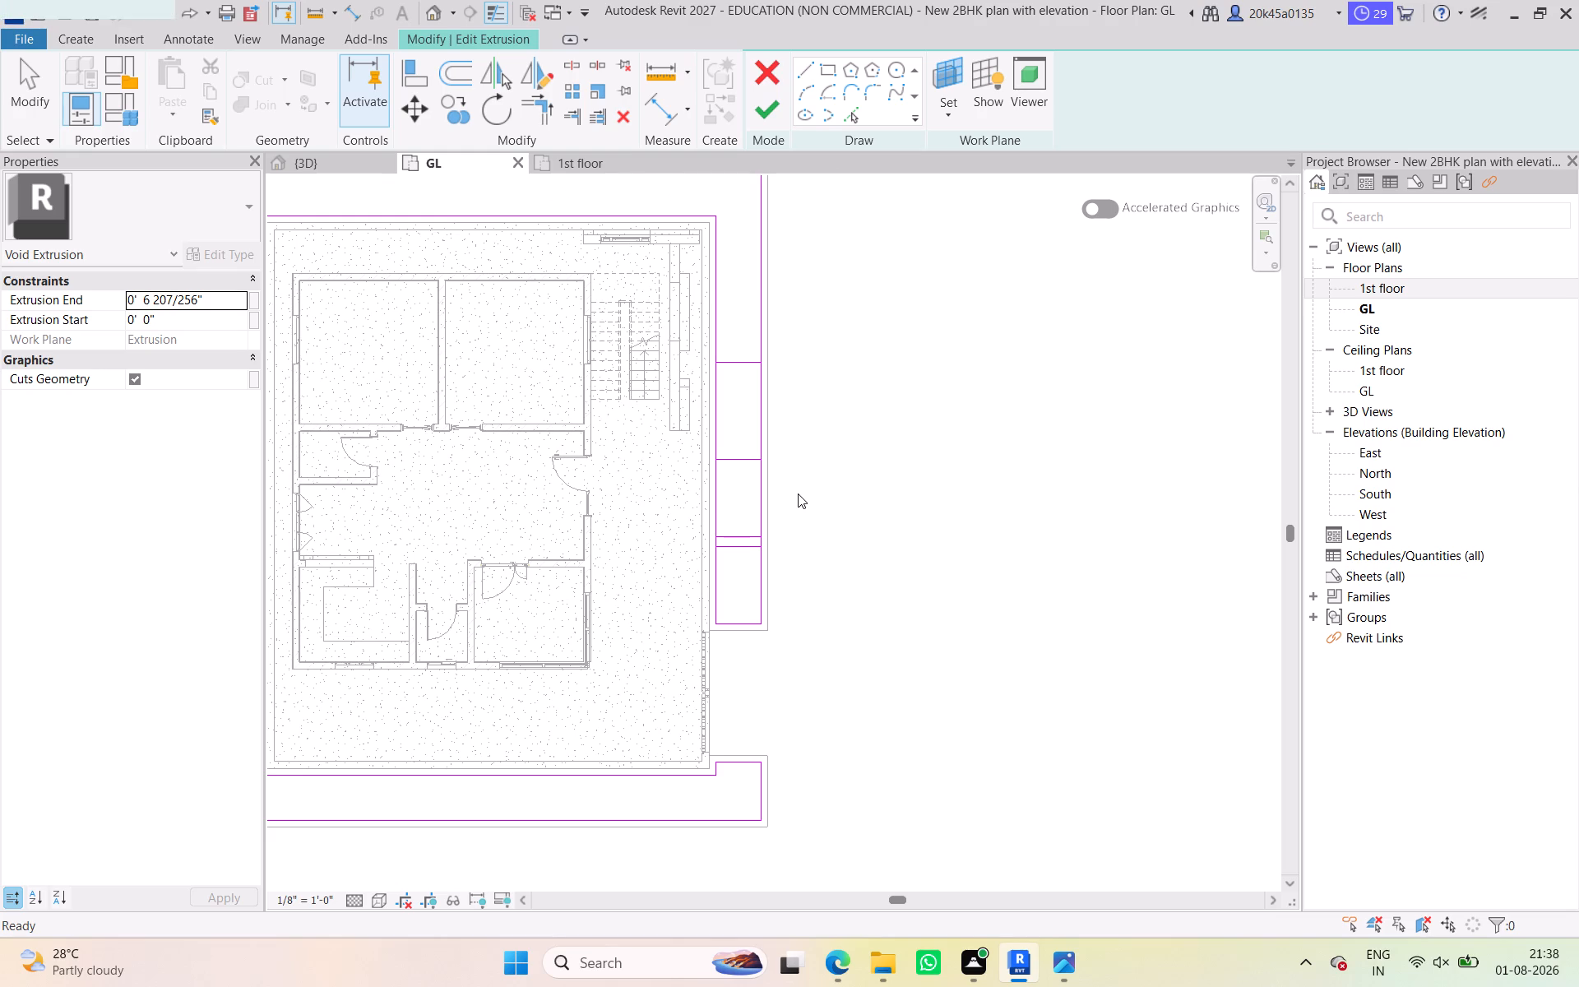
pyautogui.hotkey('ctrl', 'z')
pyautogui.hotkey('ctrl', 'z')
# Examine the recess outline on both sides of the gate and the position of its cross line in the plan.
pyautogui.scroll(2, 675, 549)
pyautogui.moveTo(703, 556); pyautogui.dragTo(725, 567, button='middle')
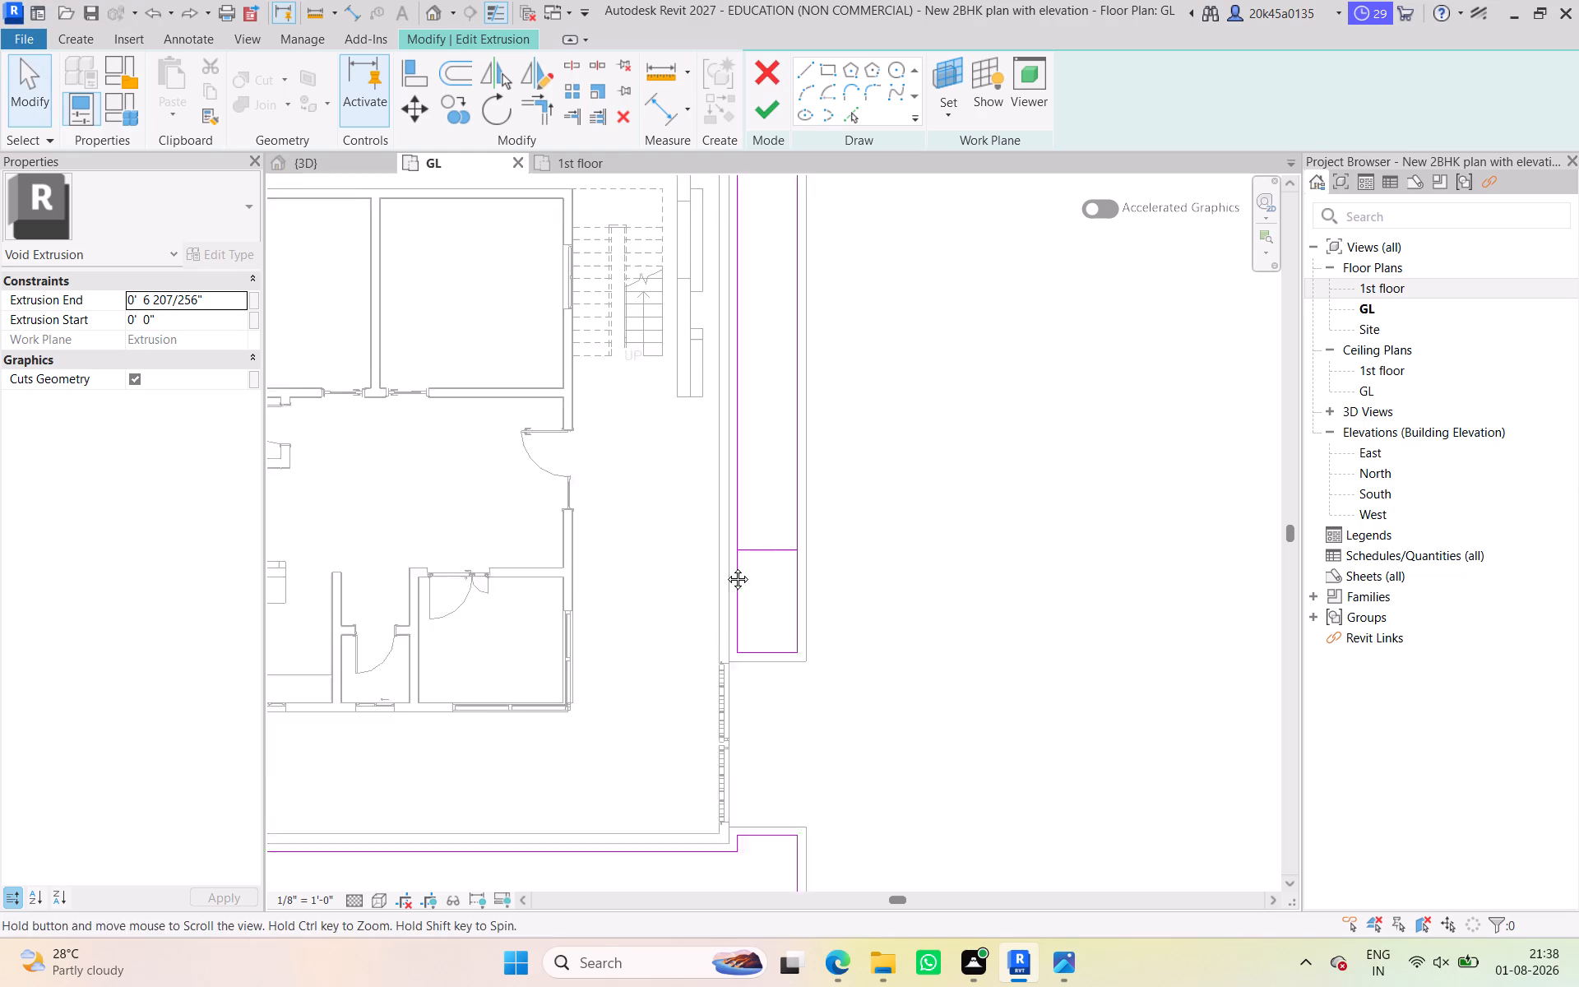
pyautogui.moveTo(725, 567); pyautogui.dragTo(753, 593, button='middle')
pyautogui.scroll(2, 781, 612)
pyautogui.moveTo(785, 609); pyautogui.dragTo(804, 628, button='middle')
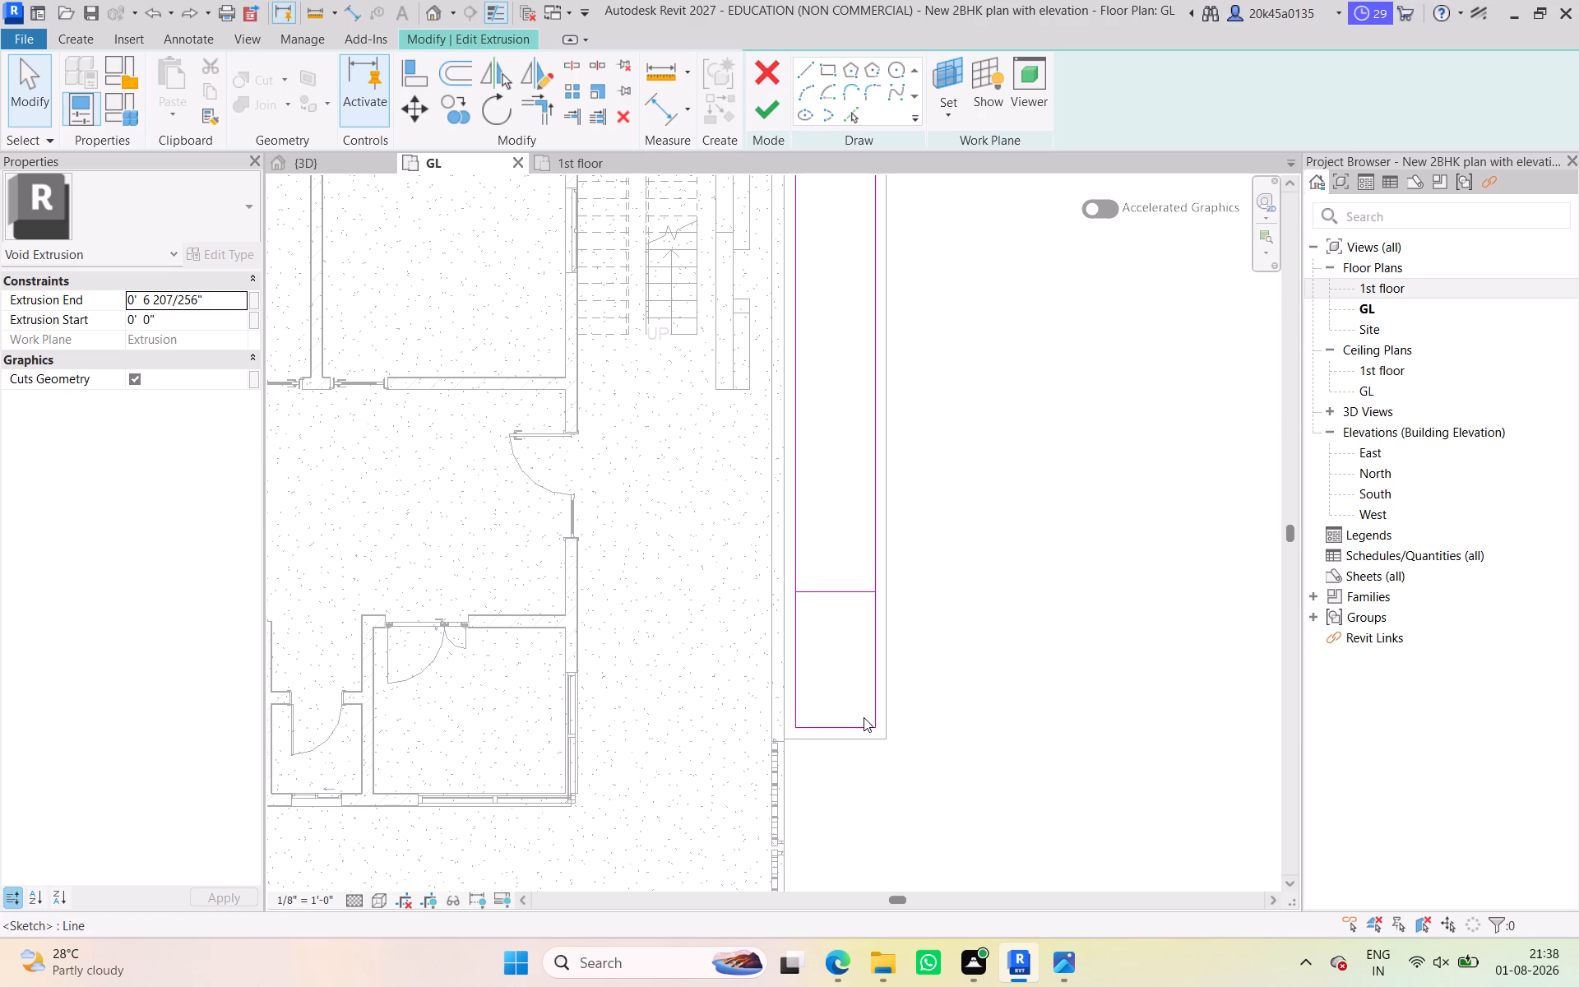
pyautogui.scroll(-1, 852, 593)
pyautogui.moveTo(852, 593); pyautogui.dragTo(849, 558, button='middle')
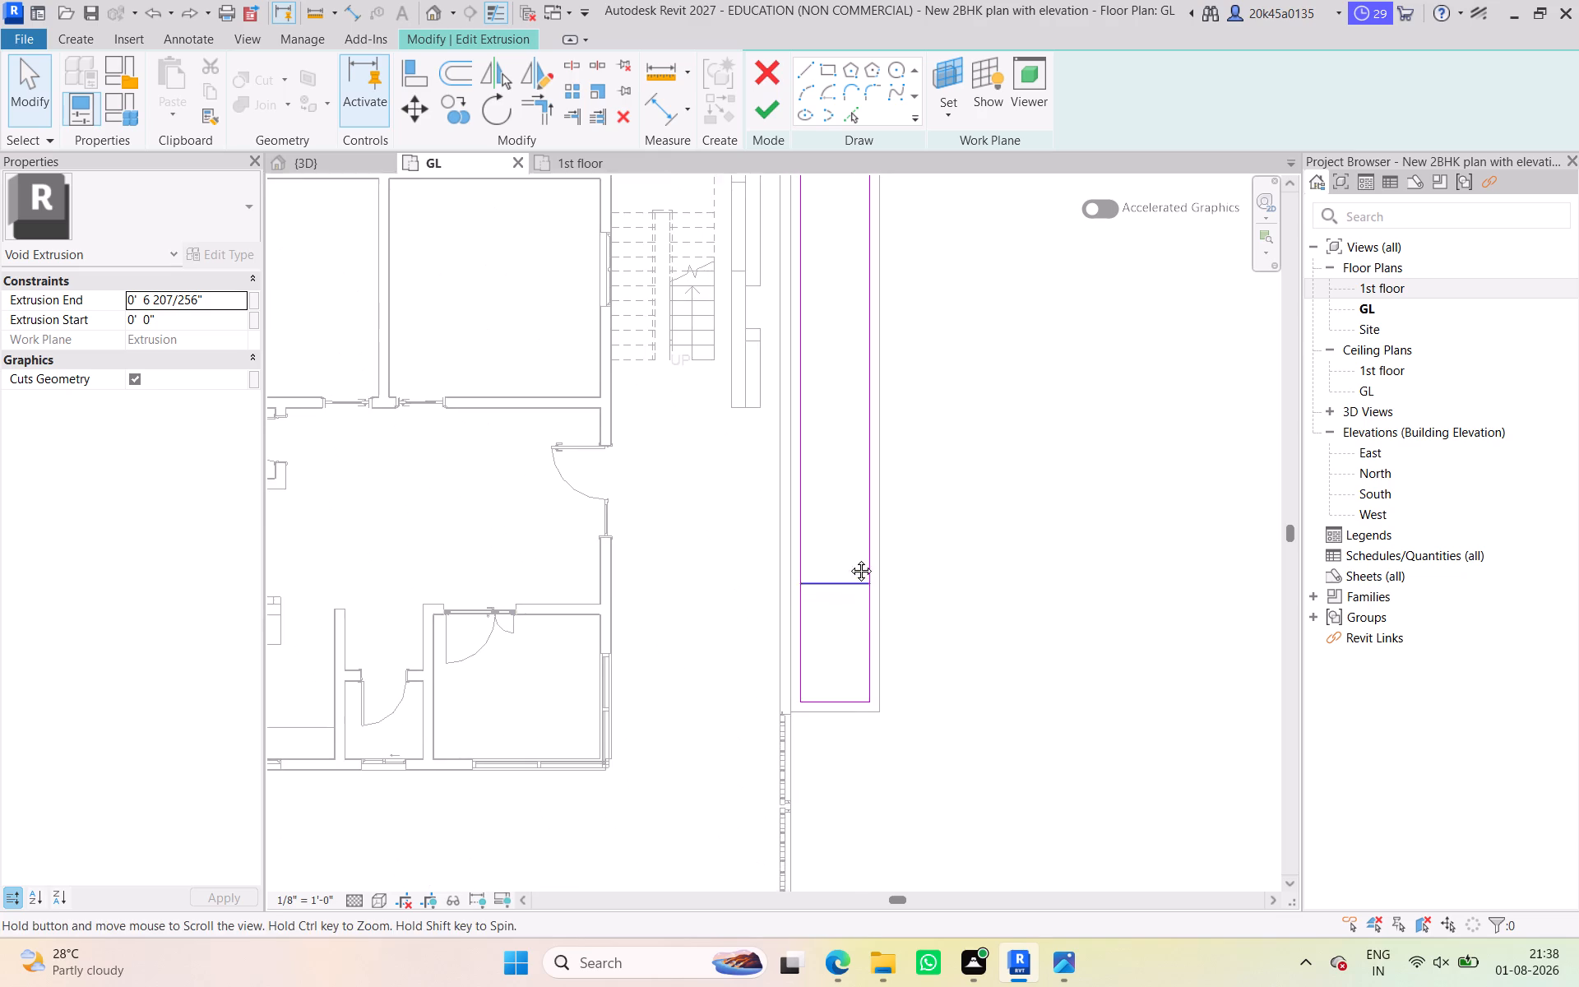
pyautogui.moveTo(849, 558); pyautogui.dragTo(849, 531, button='middle')
pyautogui.moveTo(869, 697); pyautogui.dragTo(866, 734, button='middle')
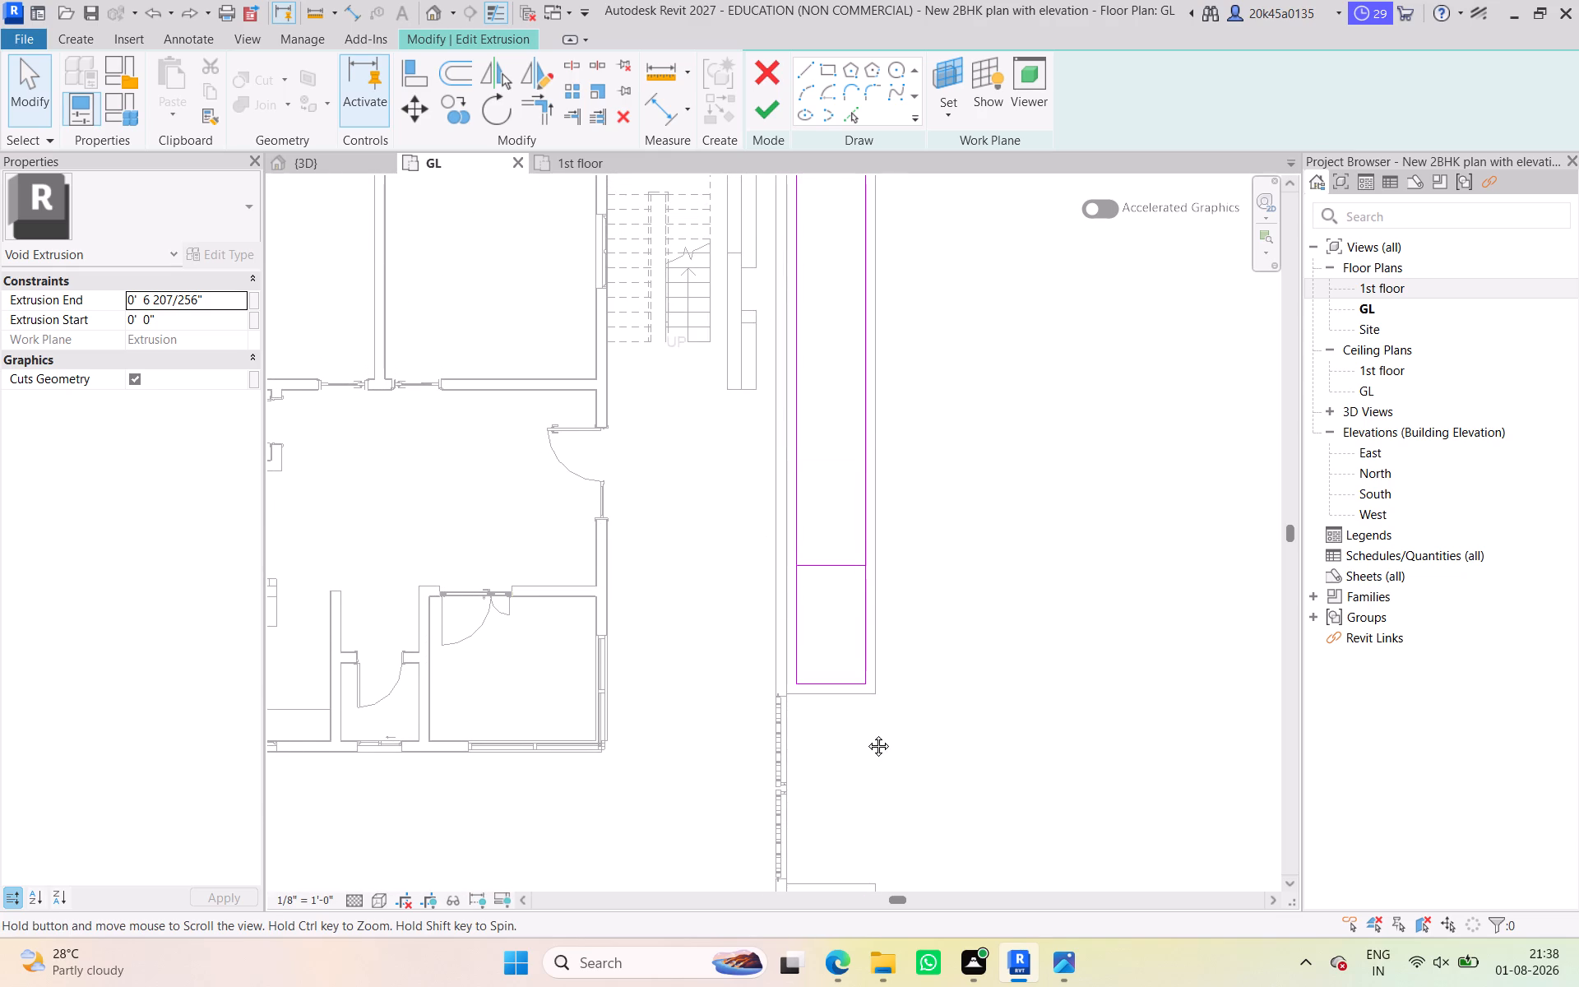
pyautogui.moveTo(866, 734); pyautogui.dragTo(875, 725, button='middle')
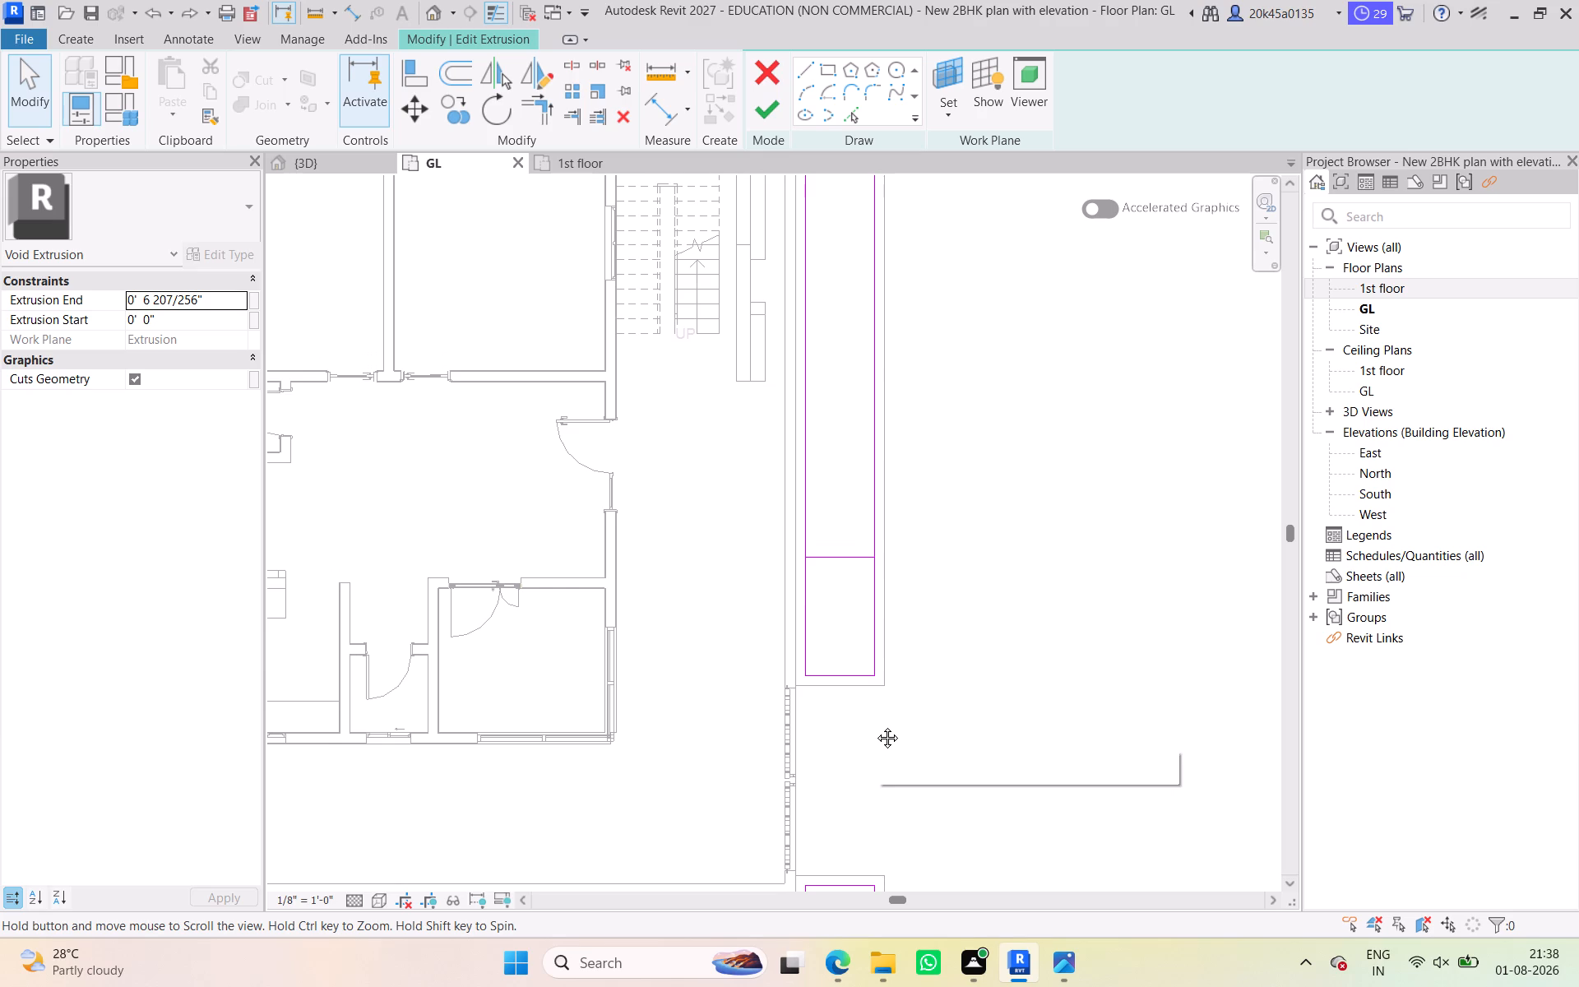
pyautogui.moveTo(875, 725); pyautogui.dragTo(934, 557, button='middle')
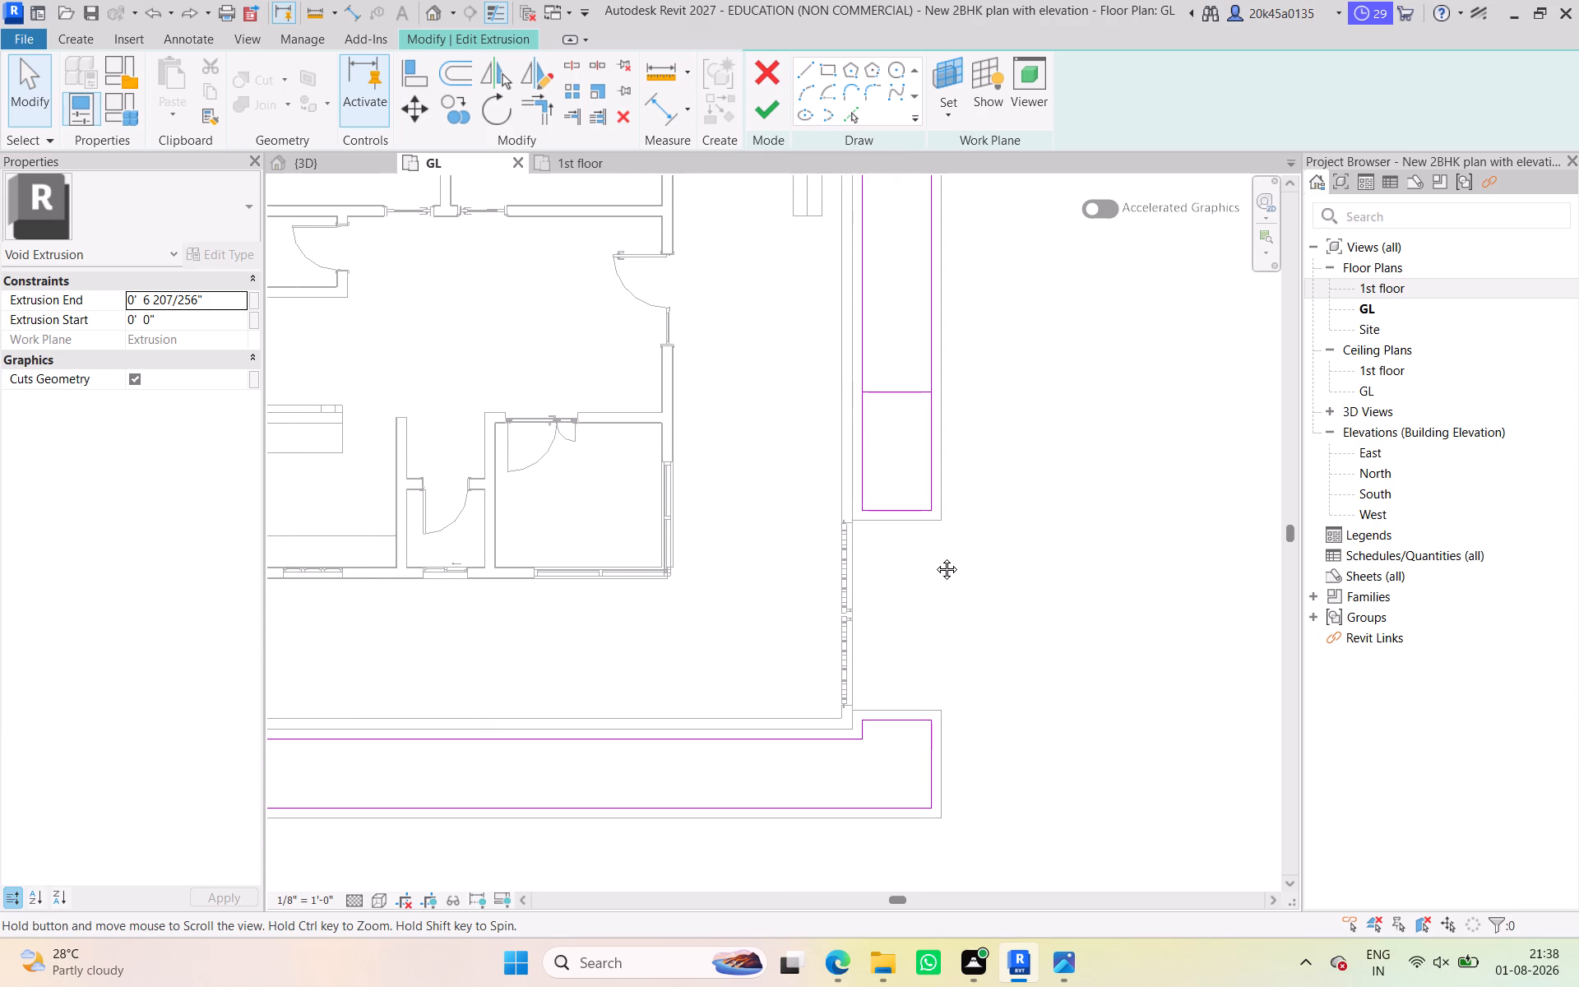
pyautogui.moveTo(934, 557); pyautogui.dragTo(907, 739, button='middle')
pyautogui.scroll(2, 877, 614)
pyautogui.moveTo(887, 620); pyautogui.dragTo(910, 720, button='middle')
pyautogui.scroll(-3, 886, 642)
pyautogui.moveTo(891, 642); pyautogui.dragTo(910, 649, button='middle')
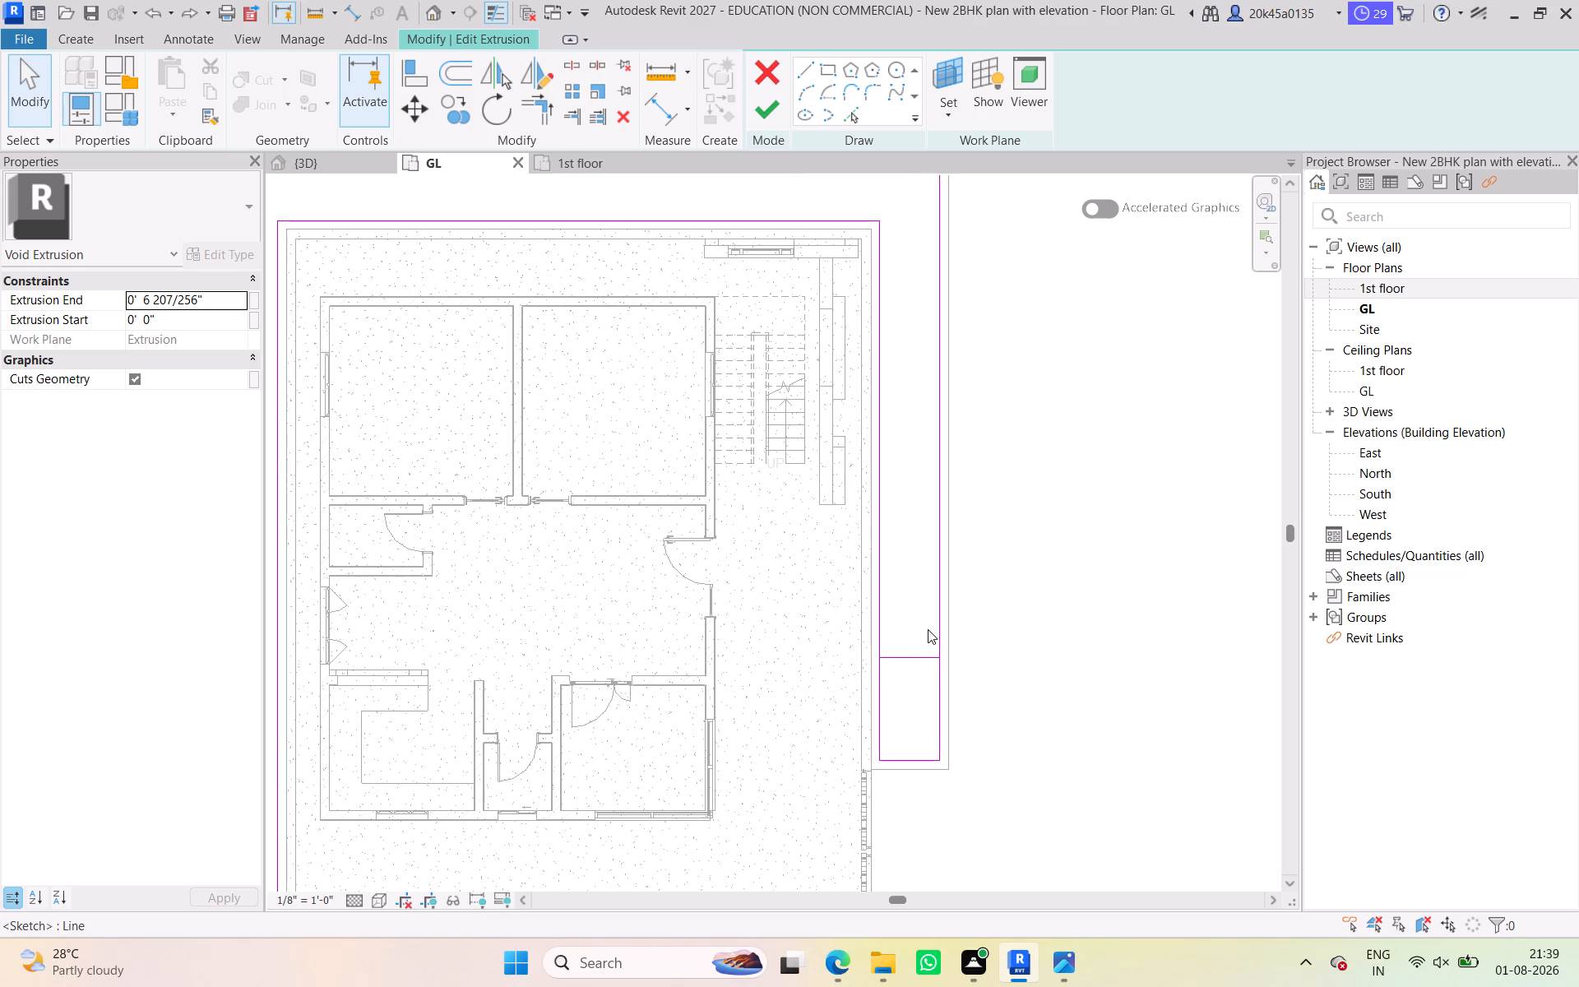
pyautogui.scroll(-2, 926, 637)
pyautogui.moveTo(928, 637); pyautogui.dragTo(958, 535, button='middle')
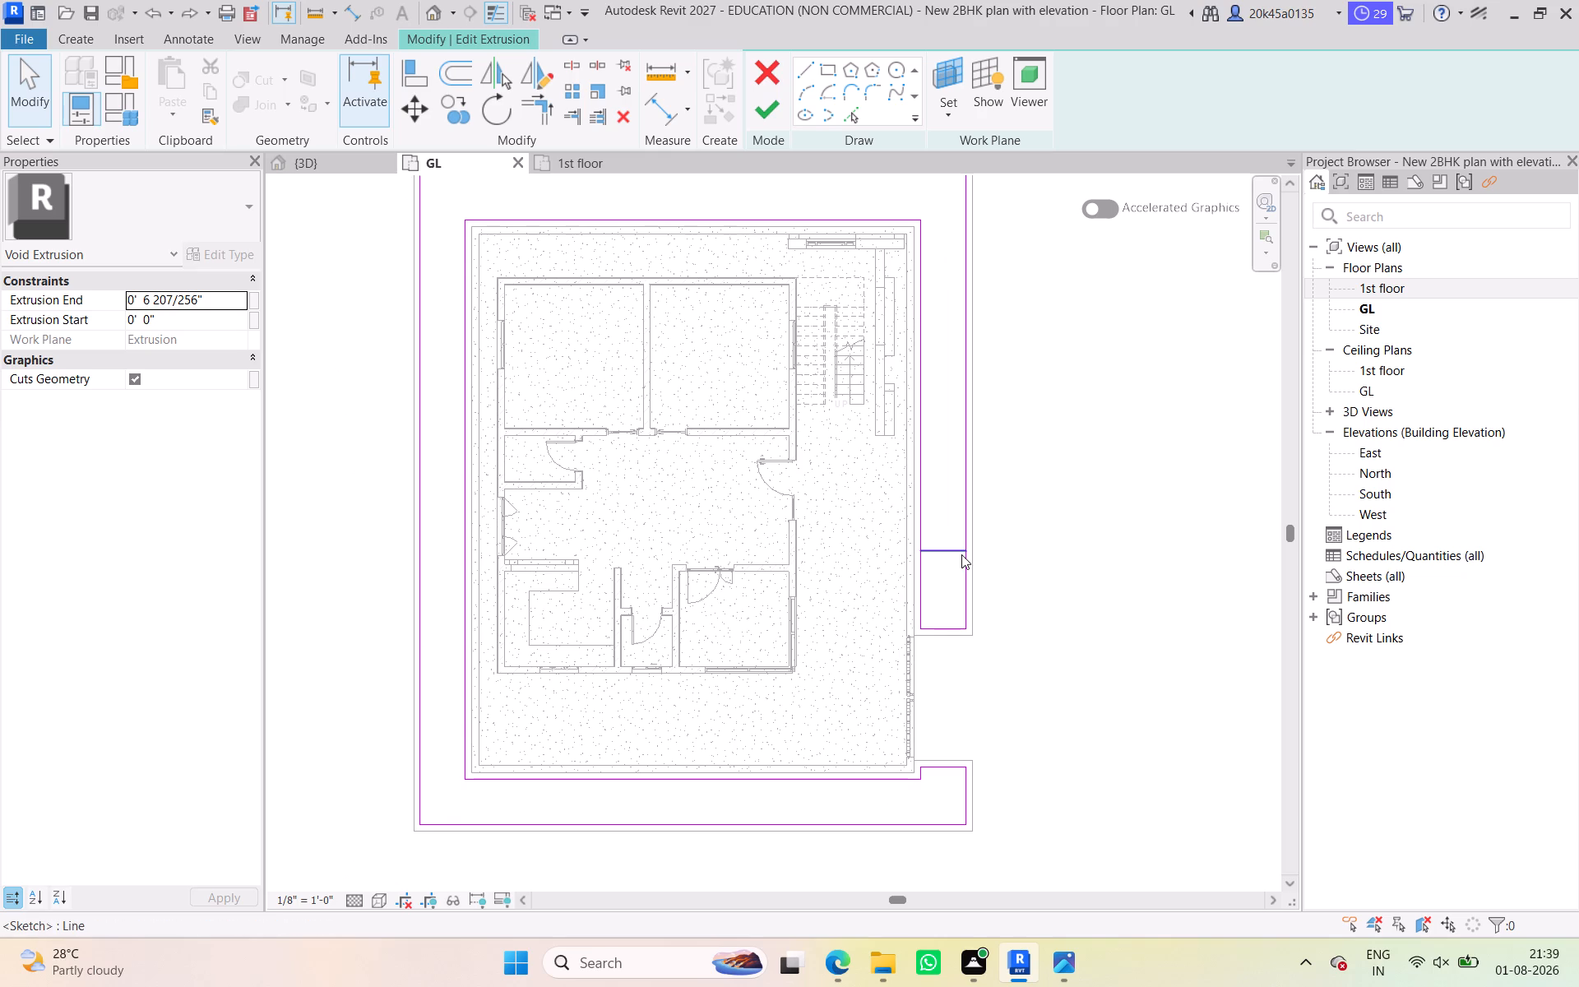
pyautogui.scroll(2, 960, 554)
pyautogui.moveTo(963, 561); pyautogui.dragTo(994, 635, button='middle')
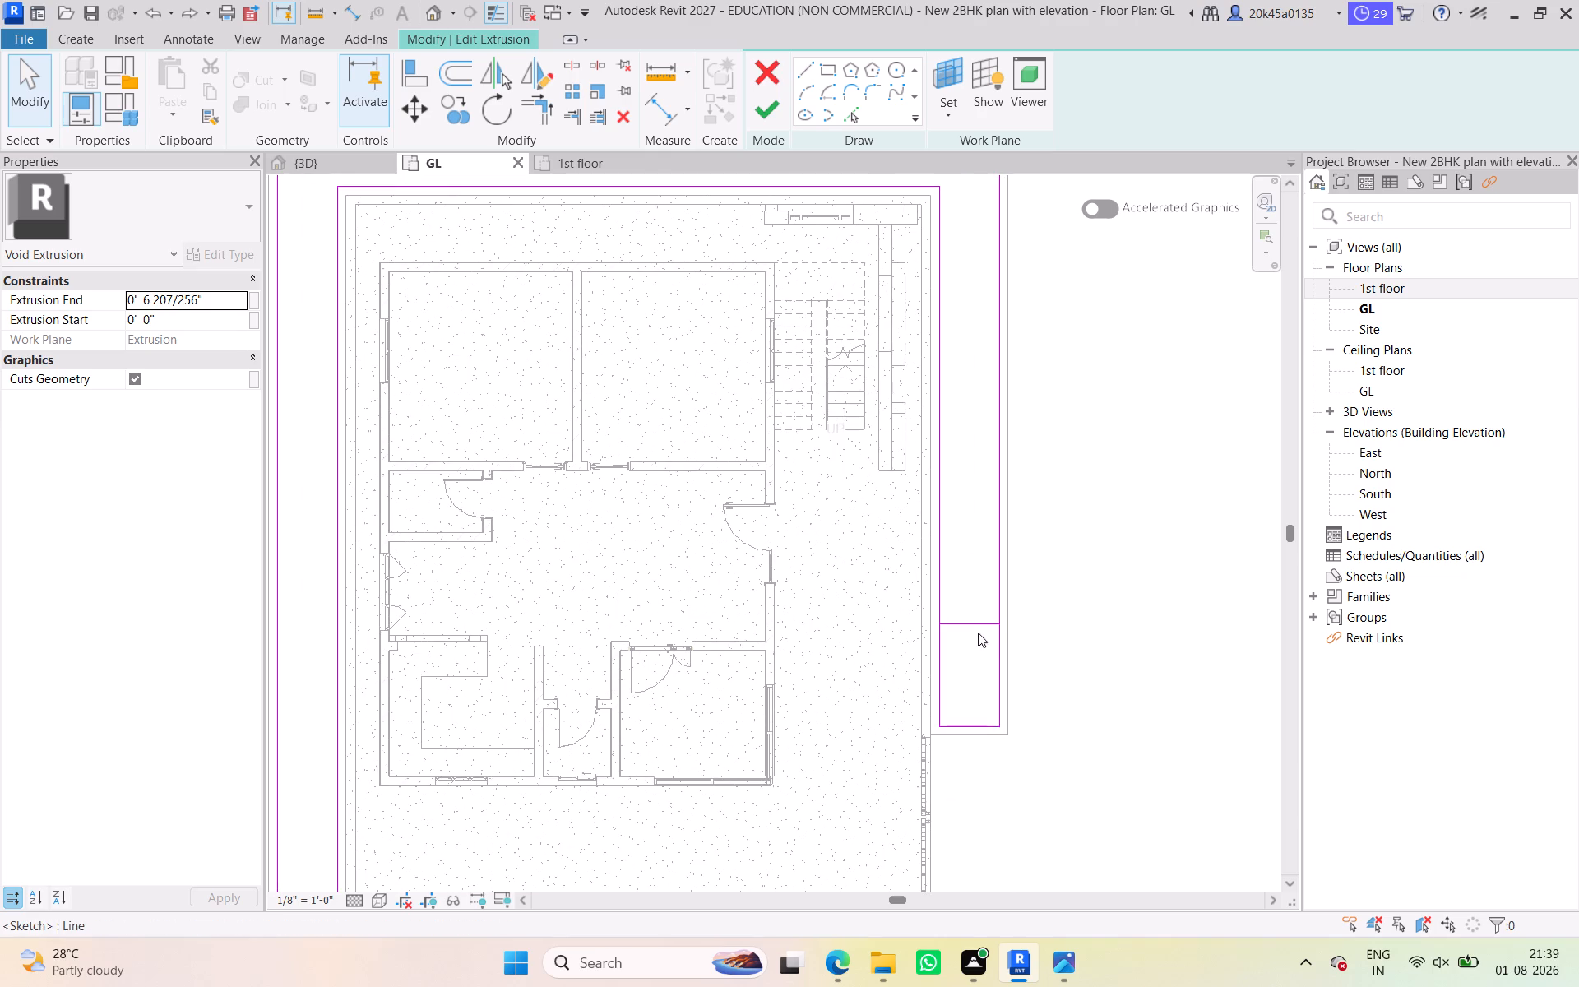
pyautogui.scroll(2, 977, 628)
pyautogui.moveTo(975, 628); pyautogui.dragTo(982, 661, button='middle')
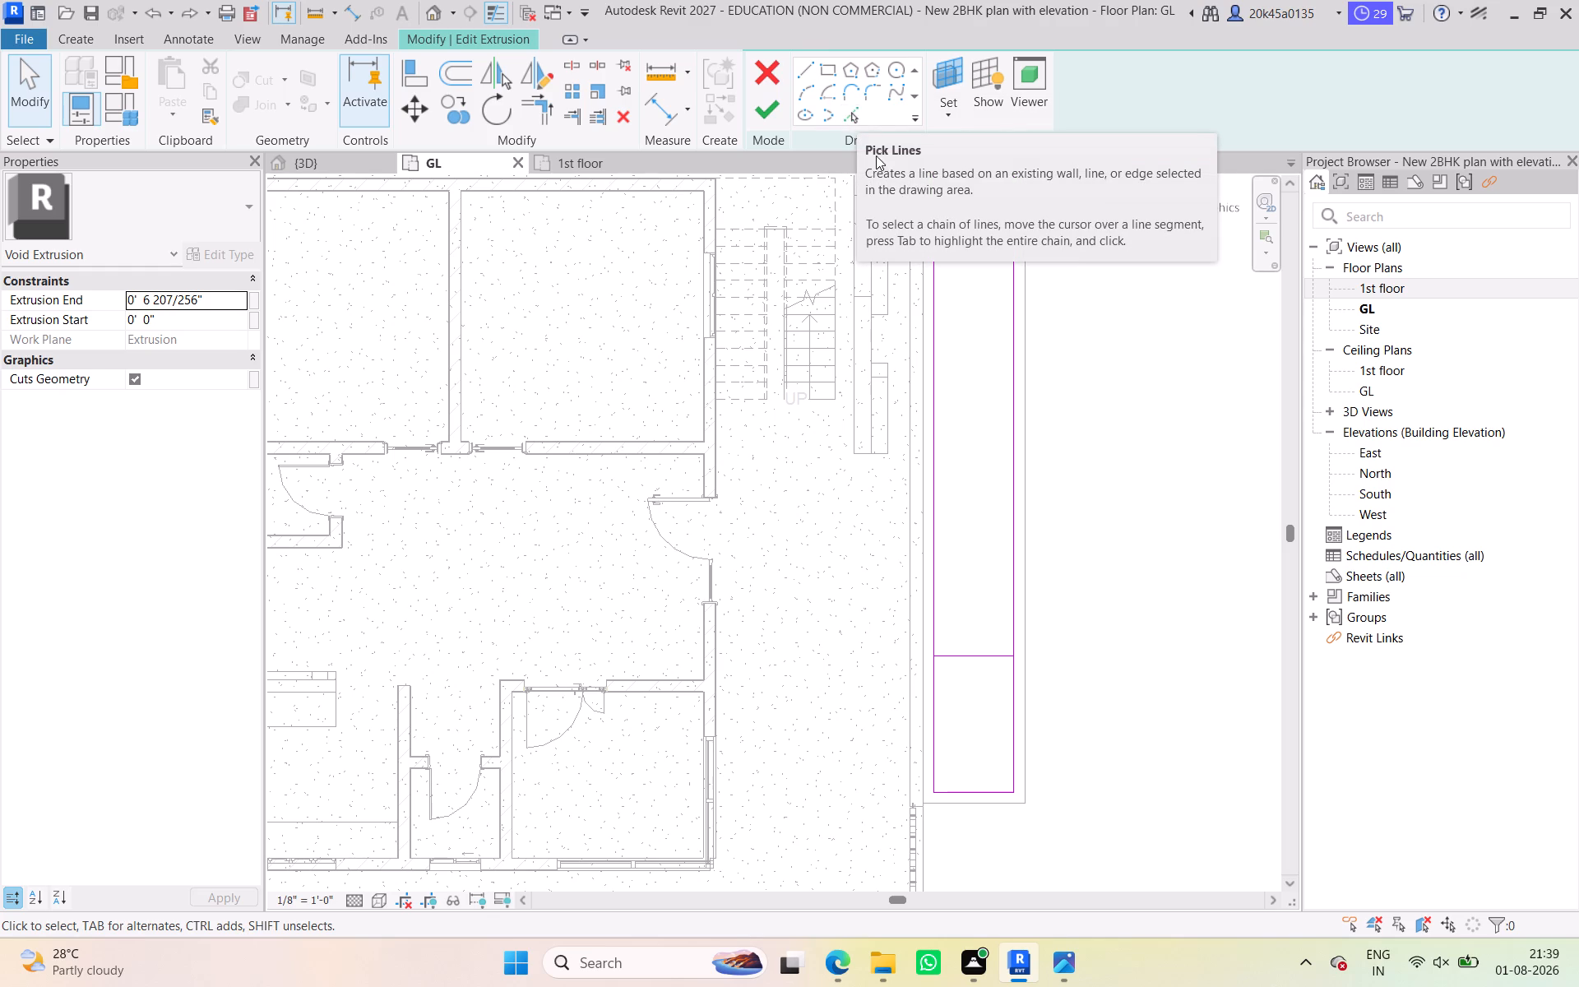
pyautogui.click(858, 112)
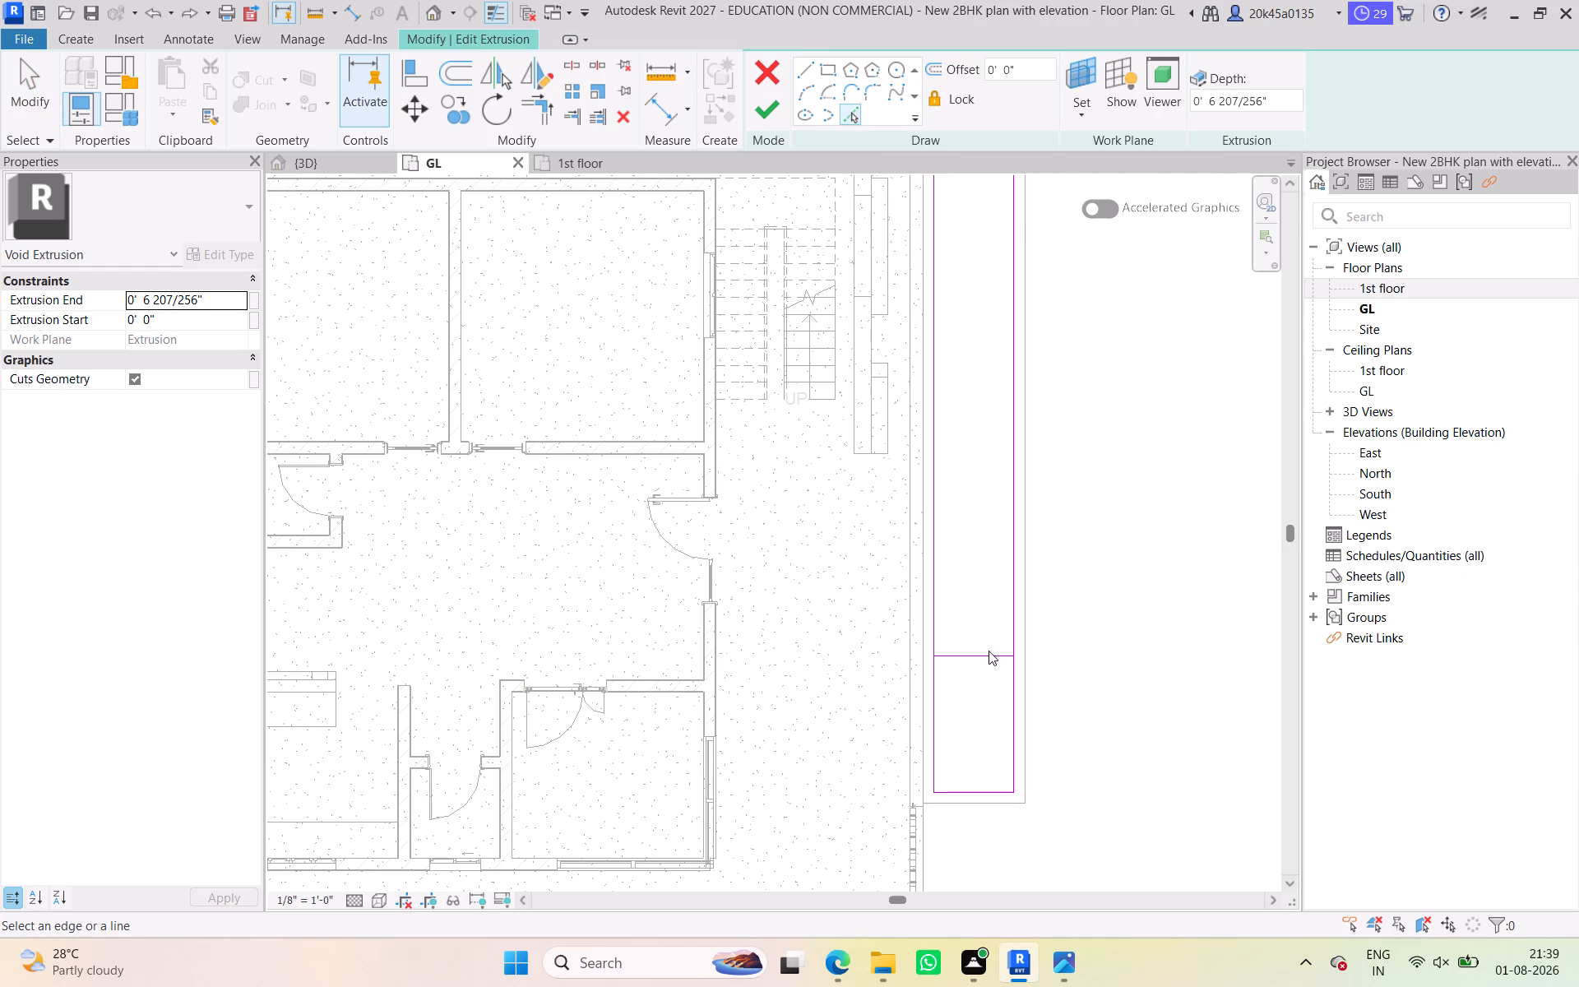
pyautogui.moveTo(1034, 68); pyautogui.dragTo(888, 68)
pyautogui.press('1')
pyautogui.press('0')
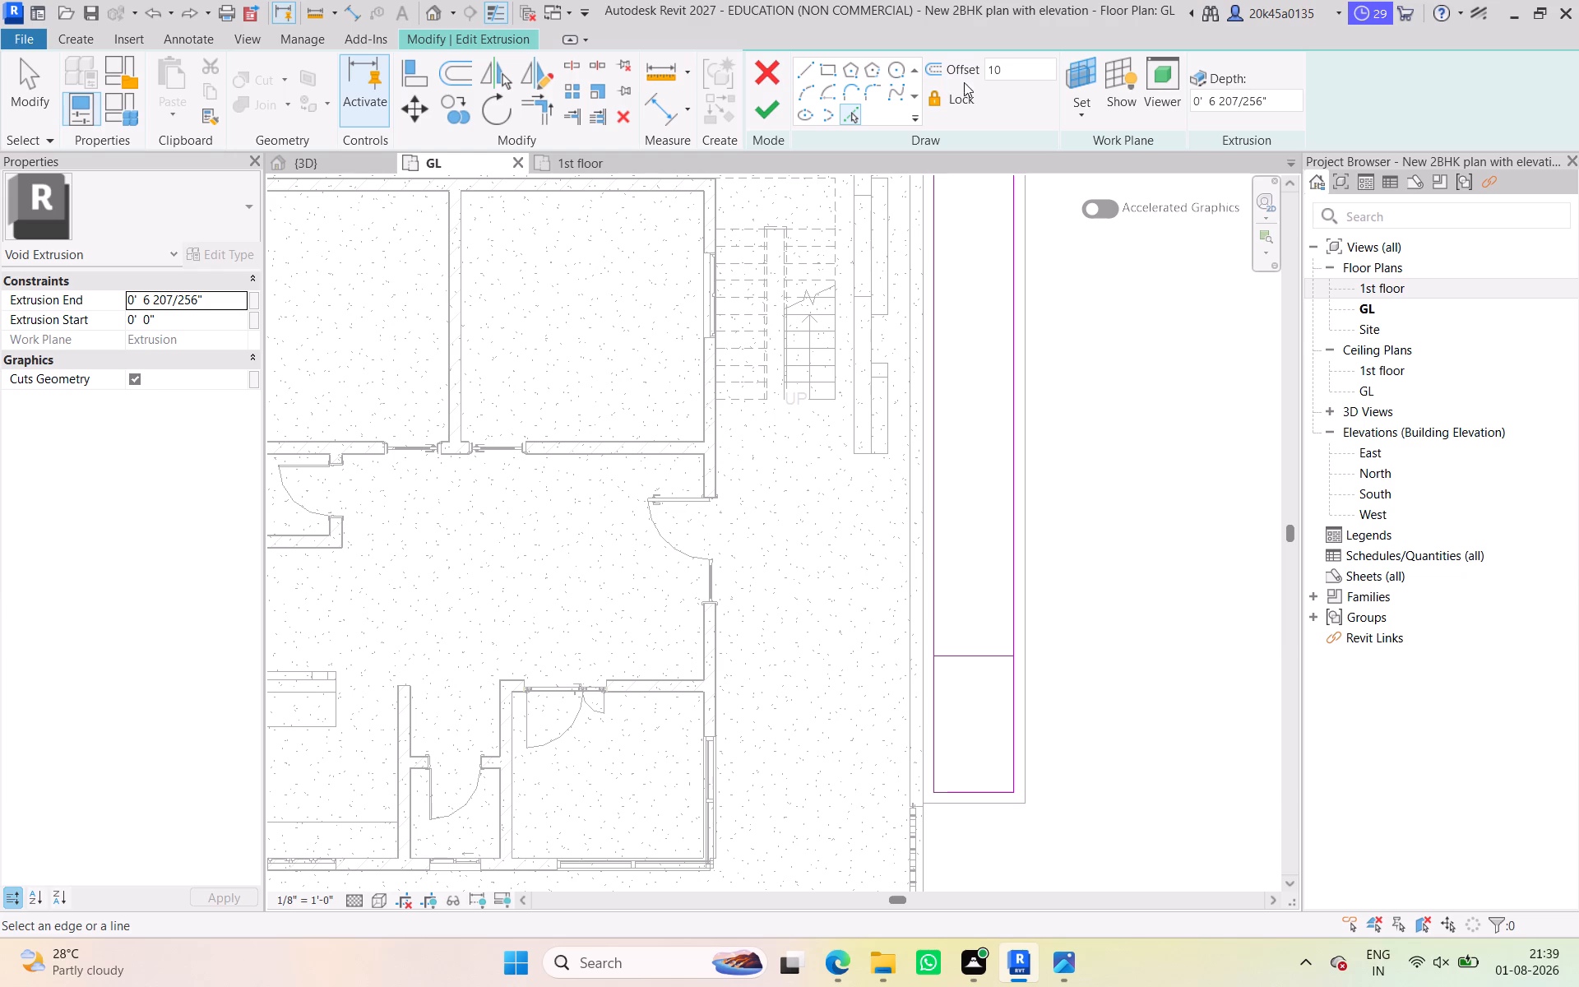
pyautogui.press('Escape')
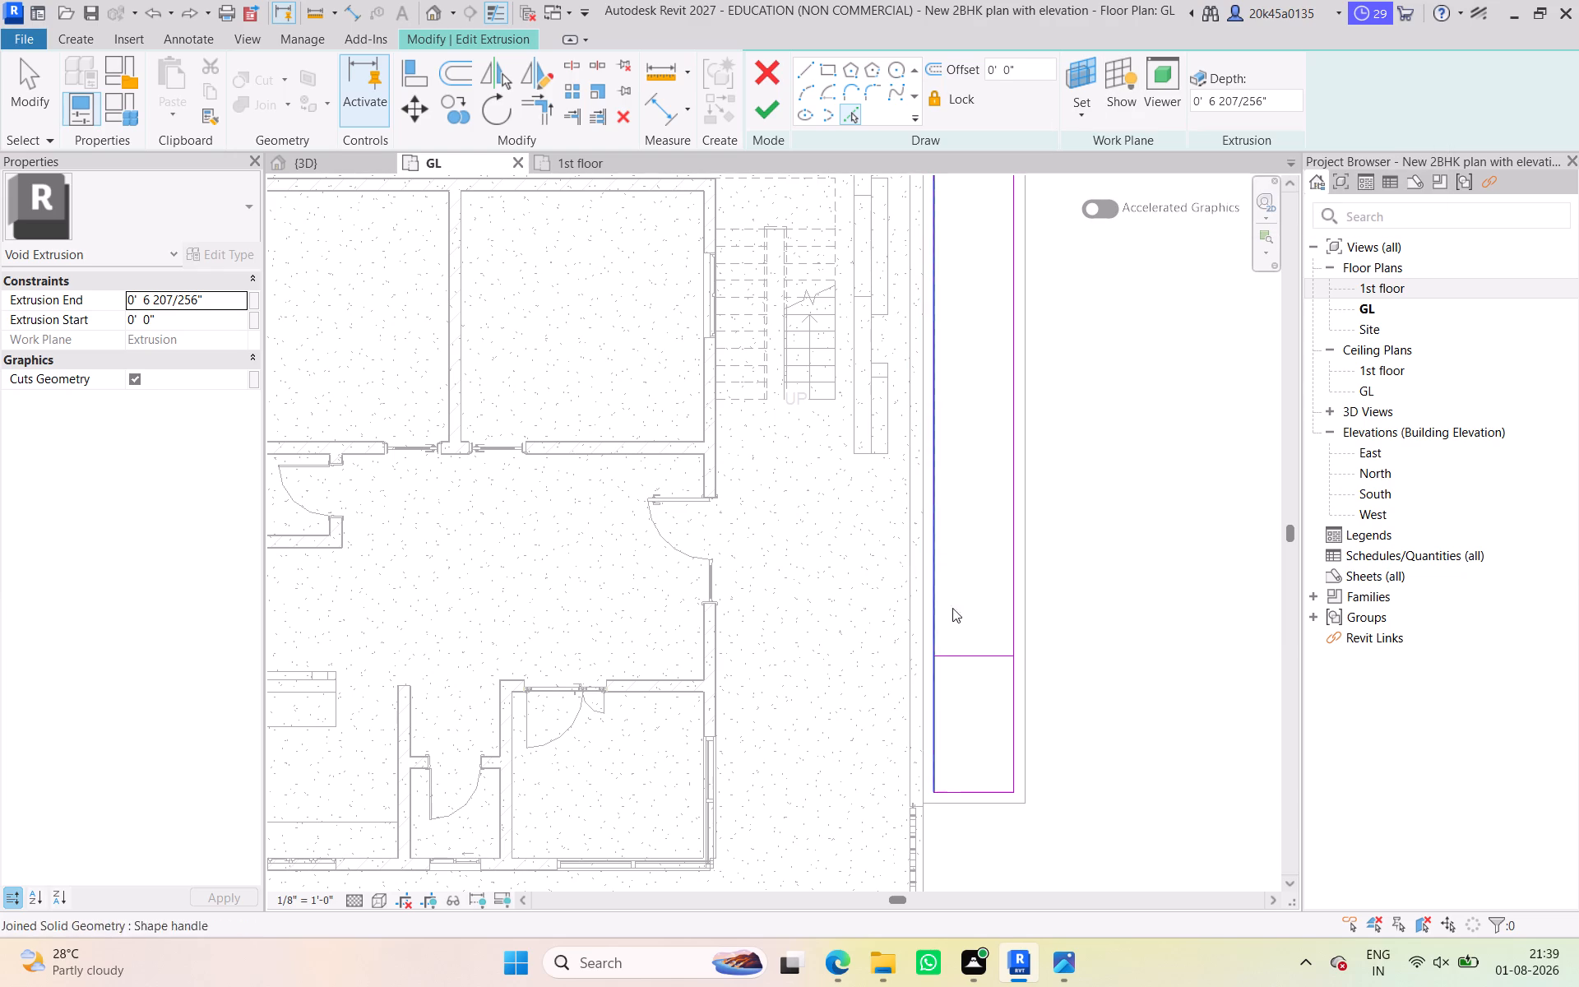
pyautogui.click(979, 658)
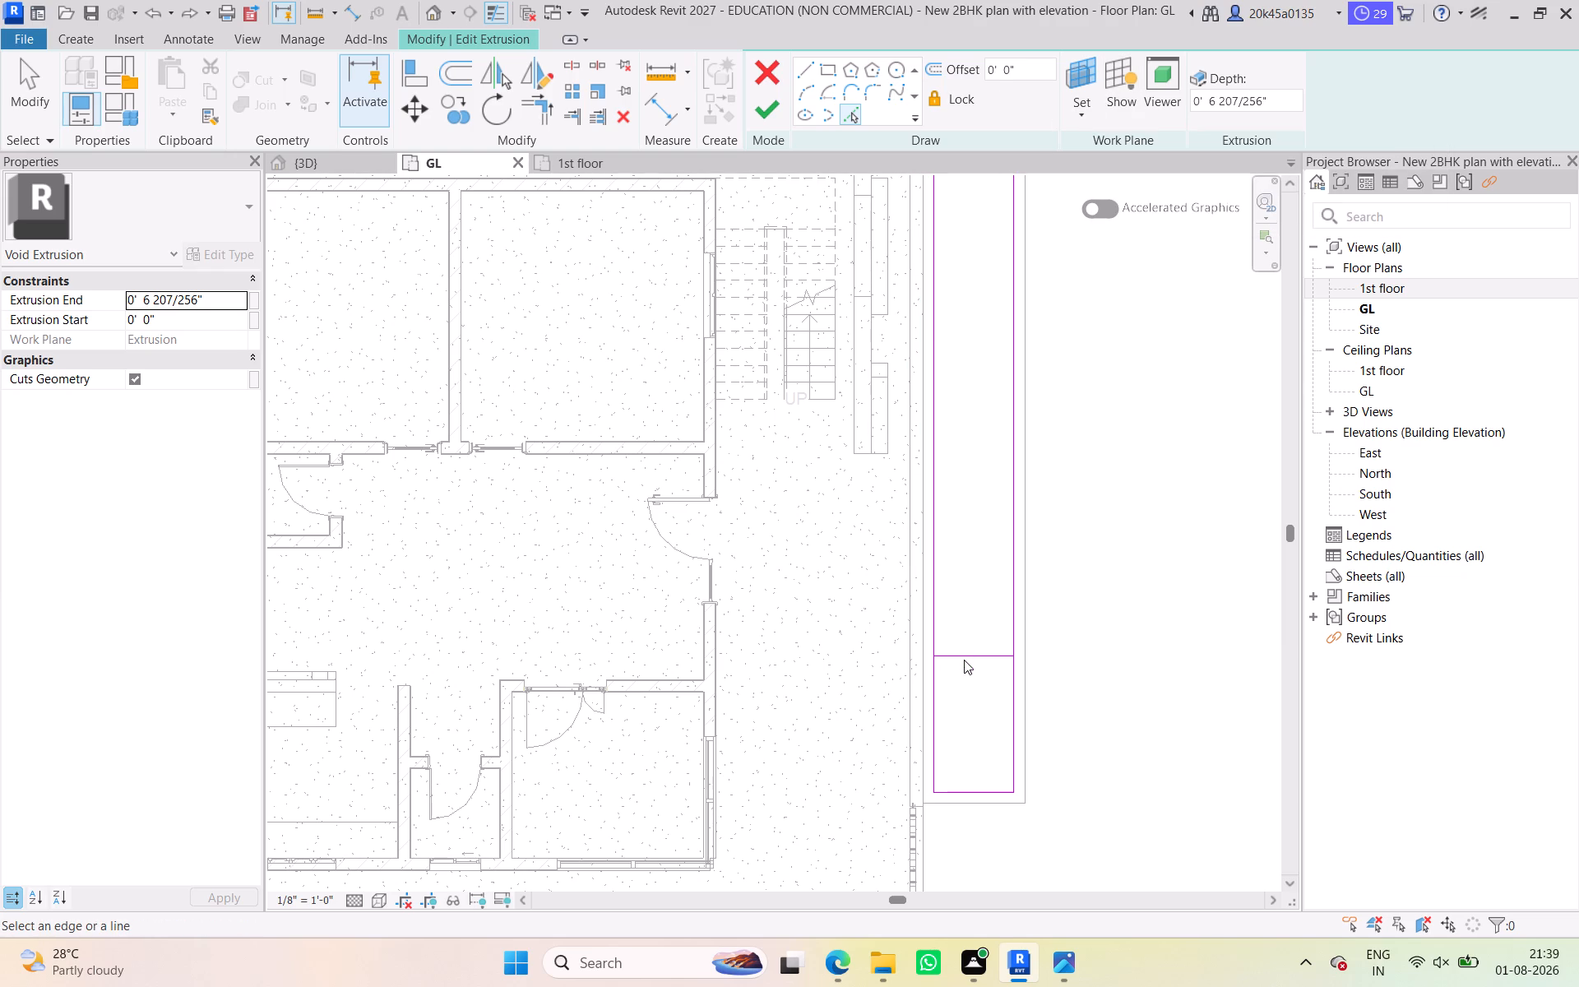
# Undo the cross line nearest the gate in the void extrusion's recess sketch.
pyautogui.hotkey('ctrl', 'z')
pyautogui.moveTo(815, 612); pyautogui.dragTo(949, 804, button='middle')
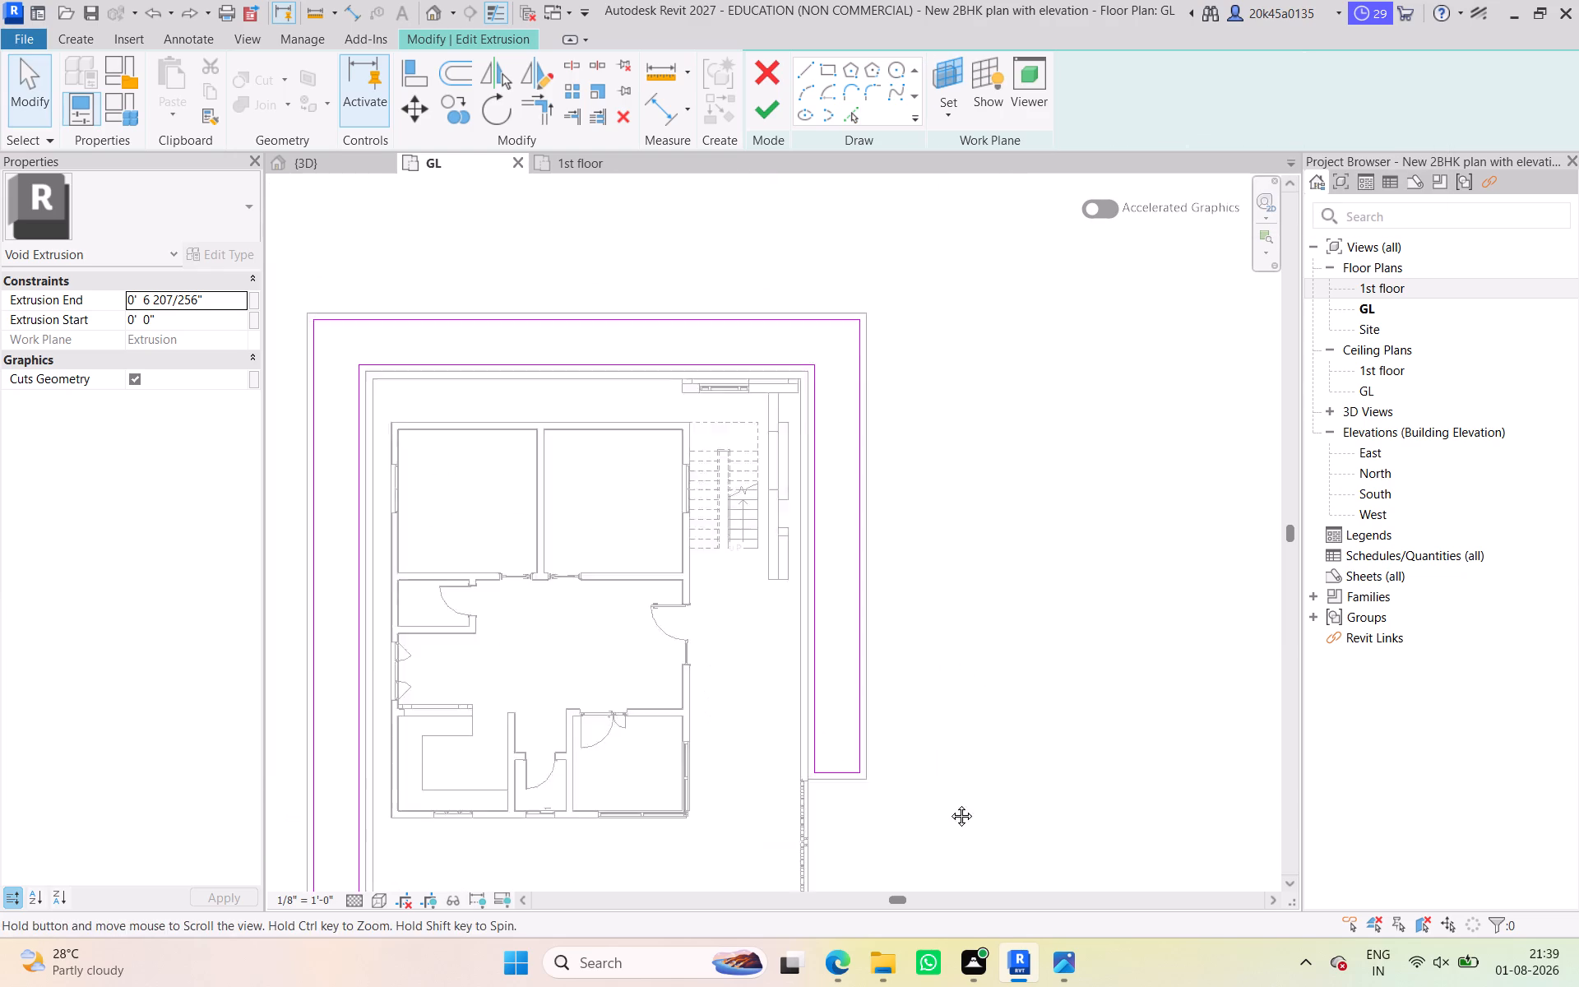
# Add a cross line in the recess sketch, offset 6' from the recess's end line beside the gate.
pyautogui.moveTo(949, 804); pyautogui.dragTo(950, 805, button='middle')
pyautogui.click(854, 116)
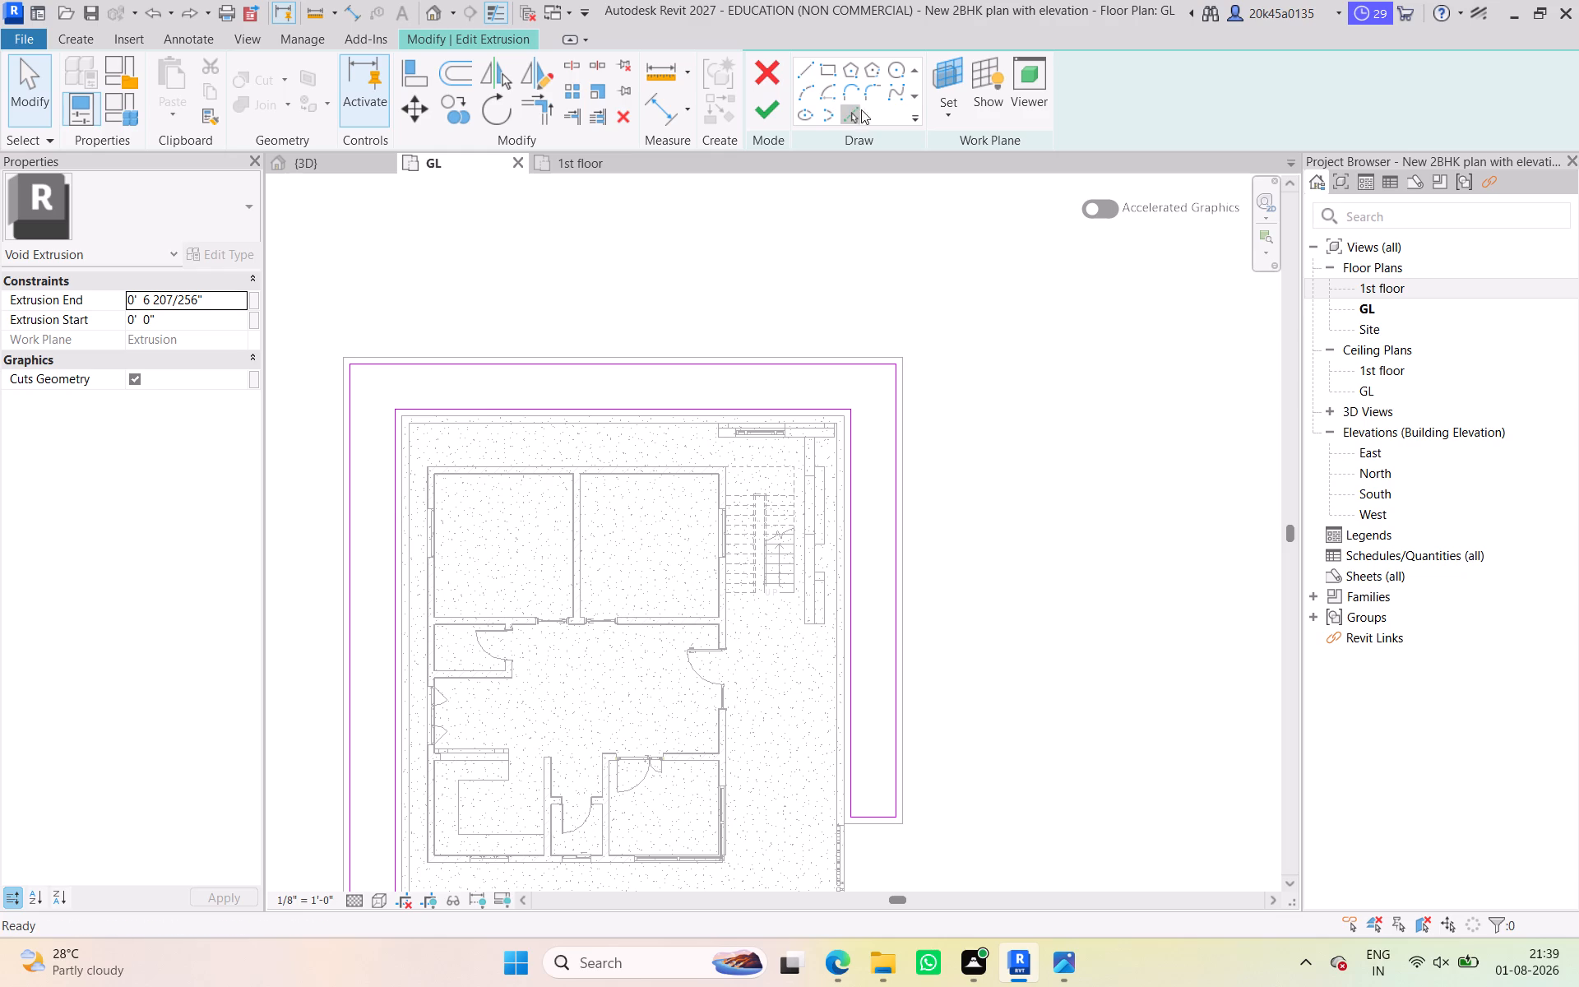
pyautogui.moveTo(1021, 76); pyautogui.dragTo(945, 61)
pyautogui.press('1')
pyautogui.press('0')
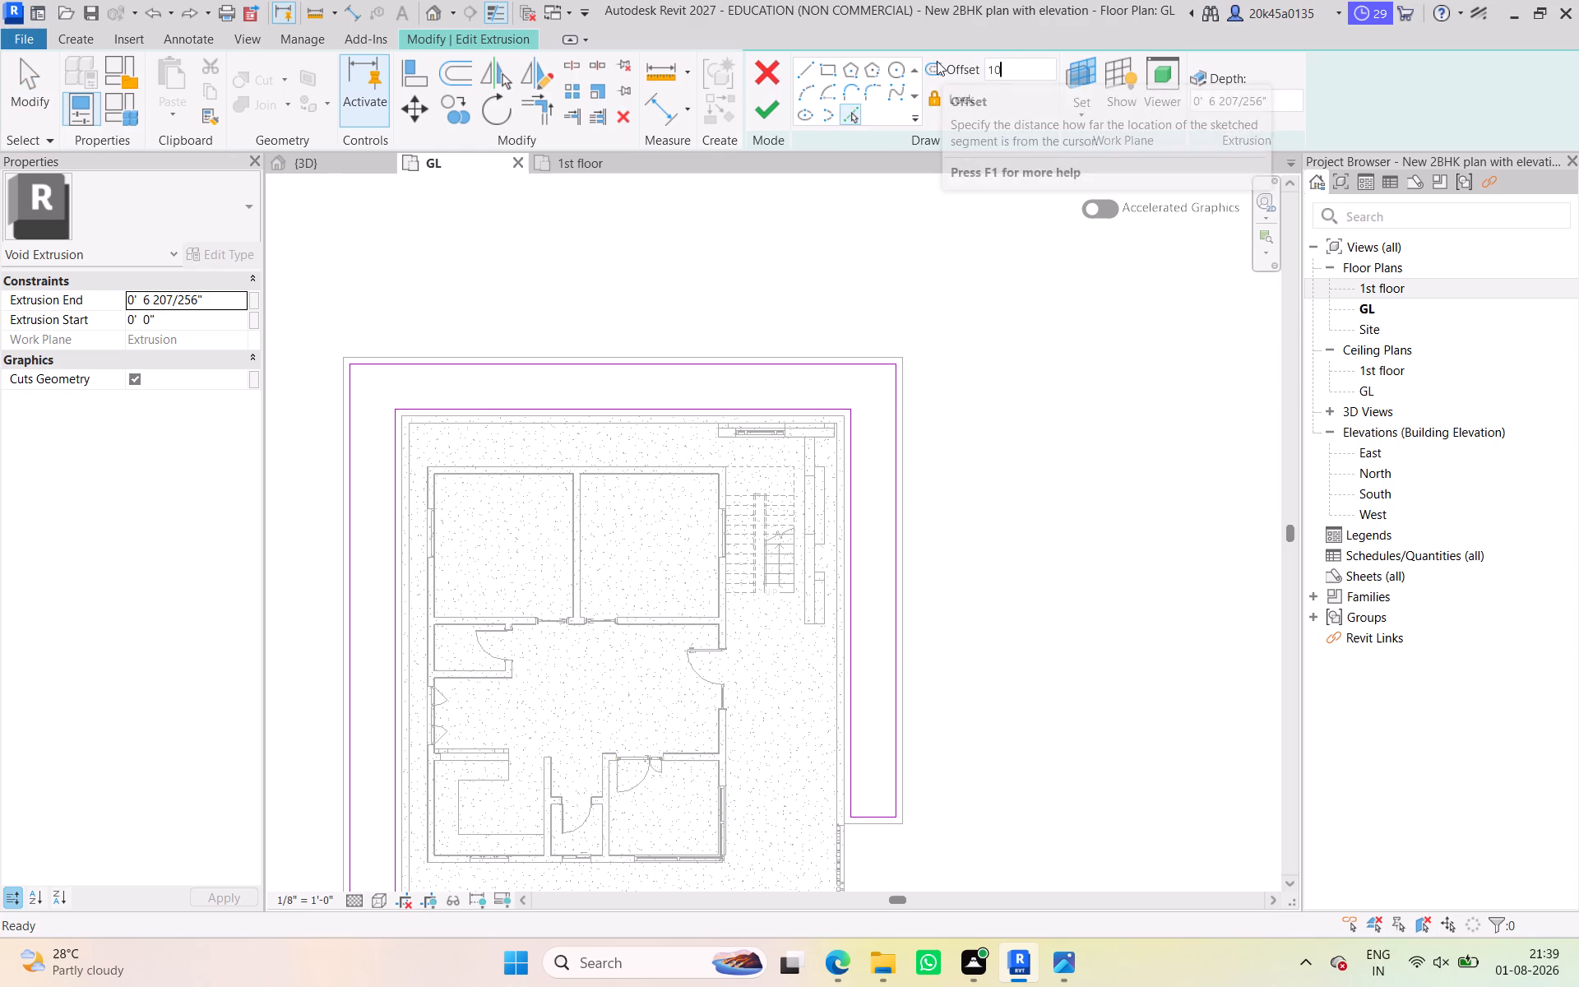
pyautogui.press("'")
pyautogui.press('Return')
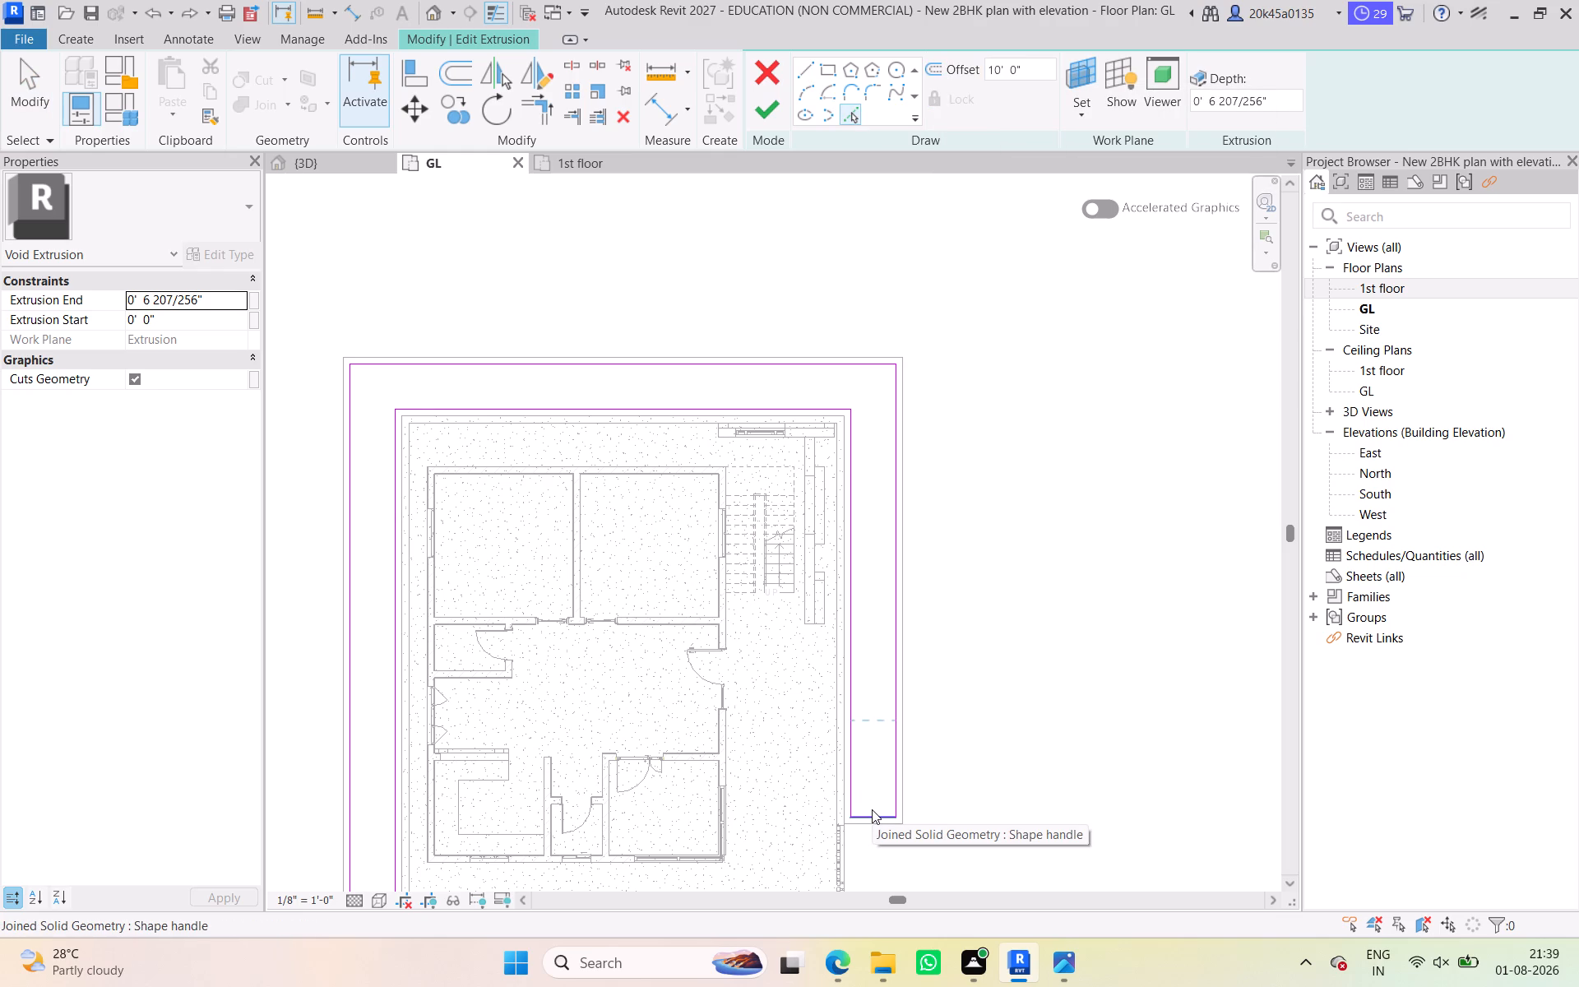
pyautogui.click(1030, 60)
pyautogui.moveTo(1028, 63); pyautogui.dragTo(938, 73)
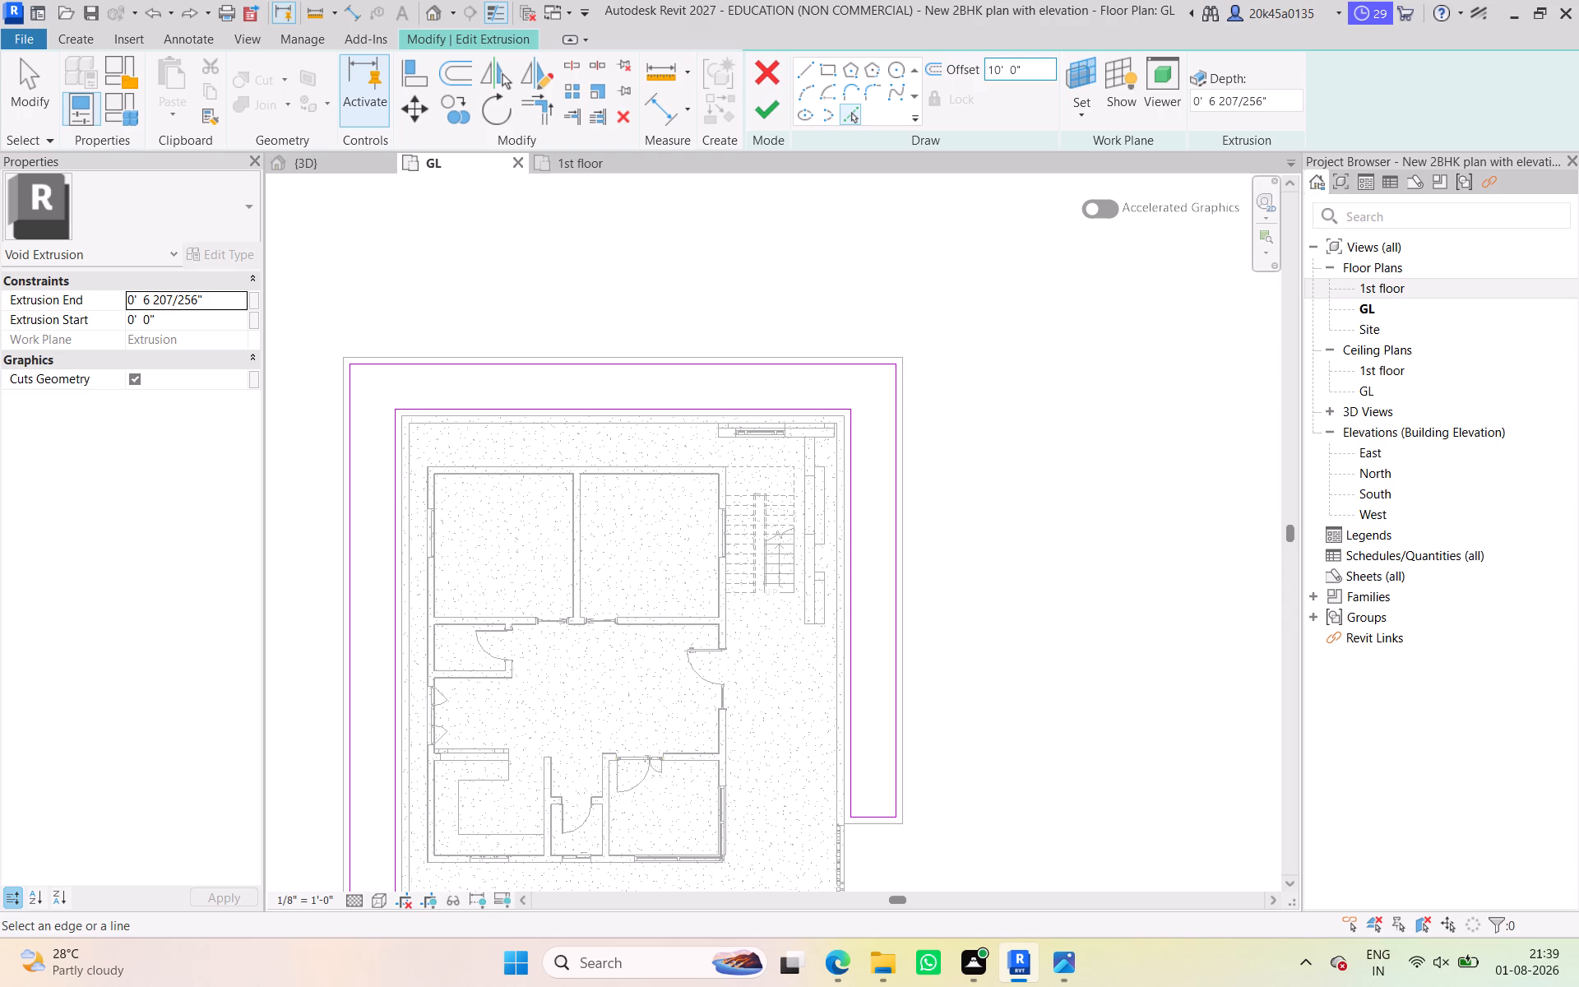
pyautogui.moveTo(1035, 73); pyautogui.dragTo(963, 66)
pyautogui.press('6')
pyautogui.press("'")
pyautogui.press('Return')
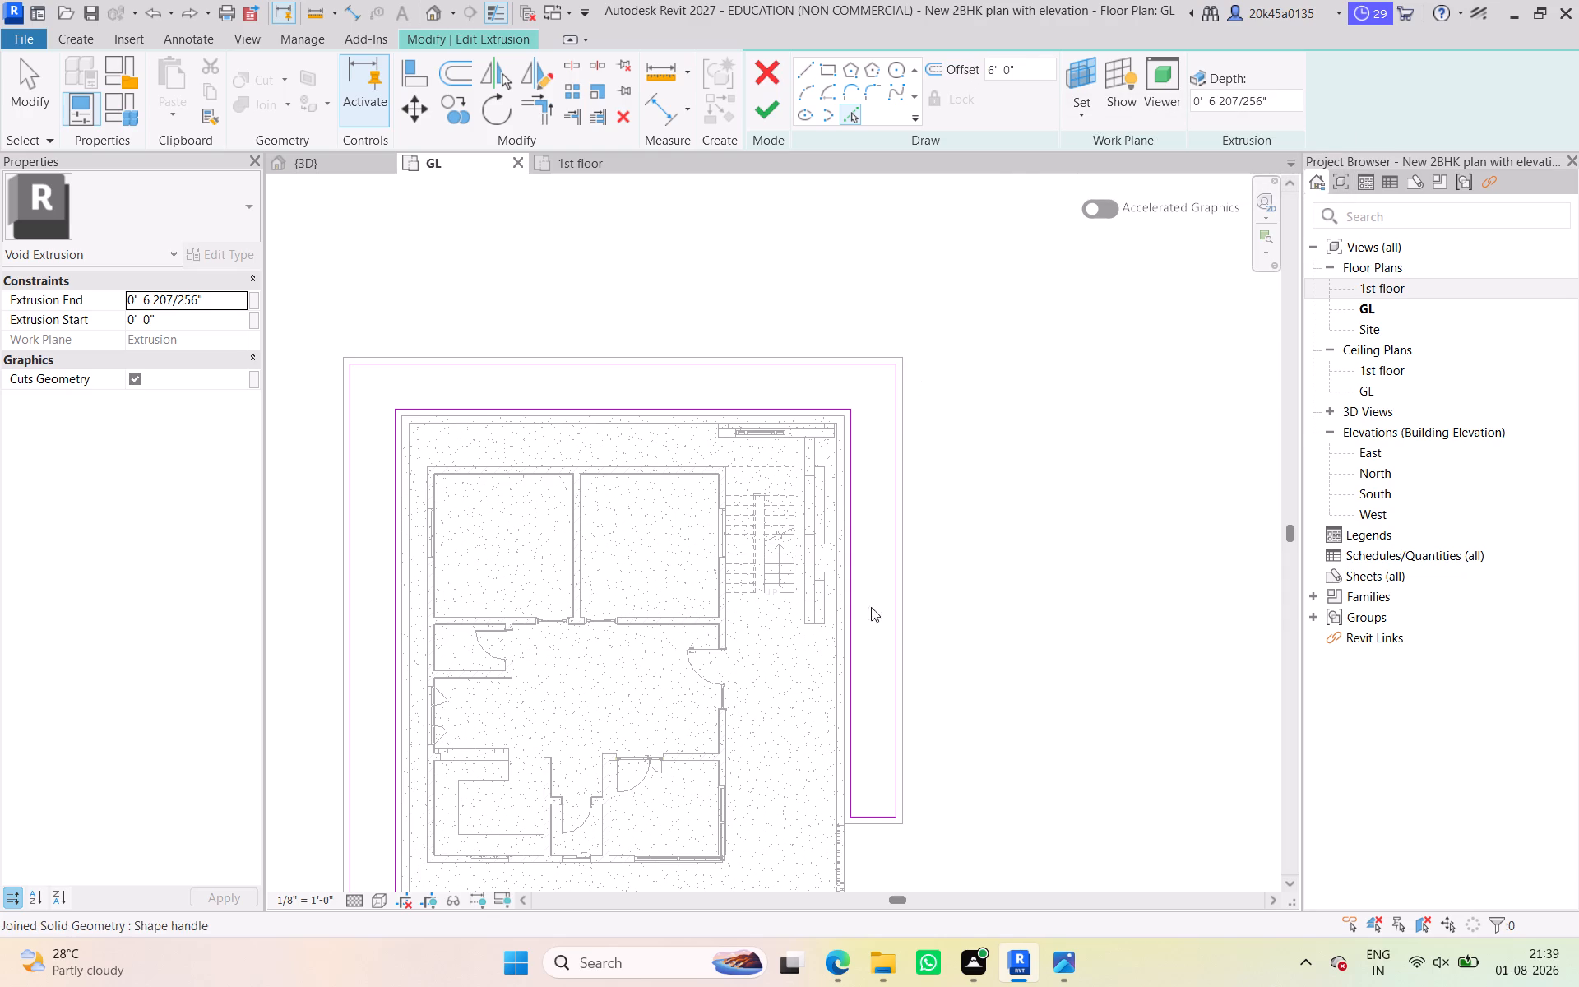
pyautogui.click(868, 809)
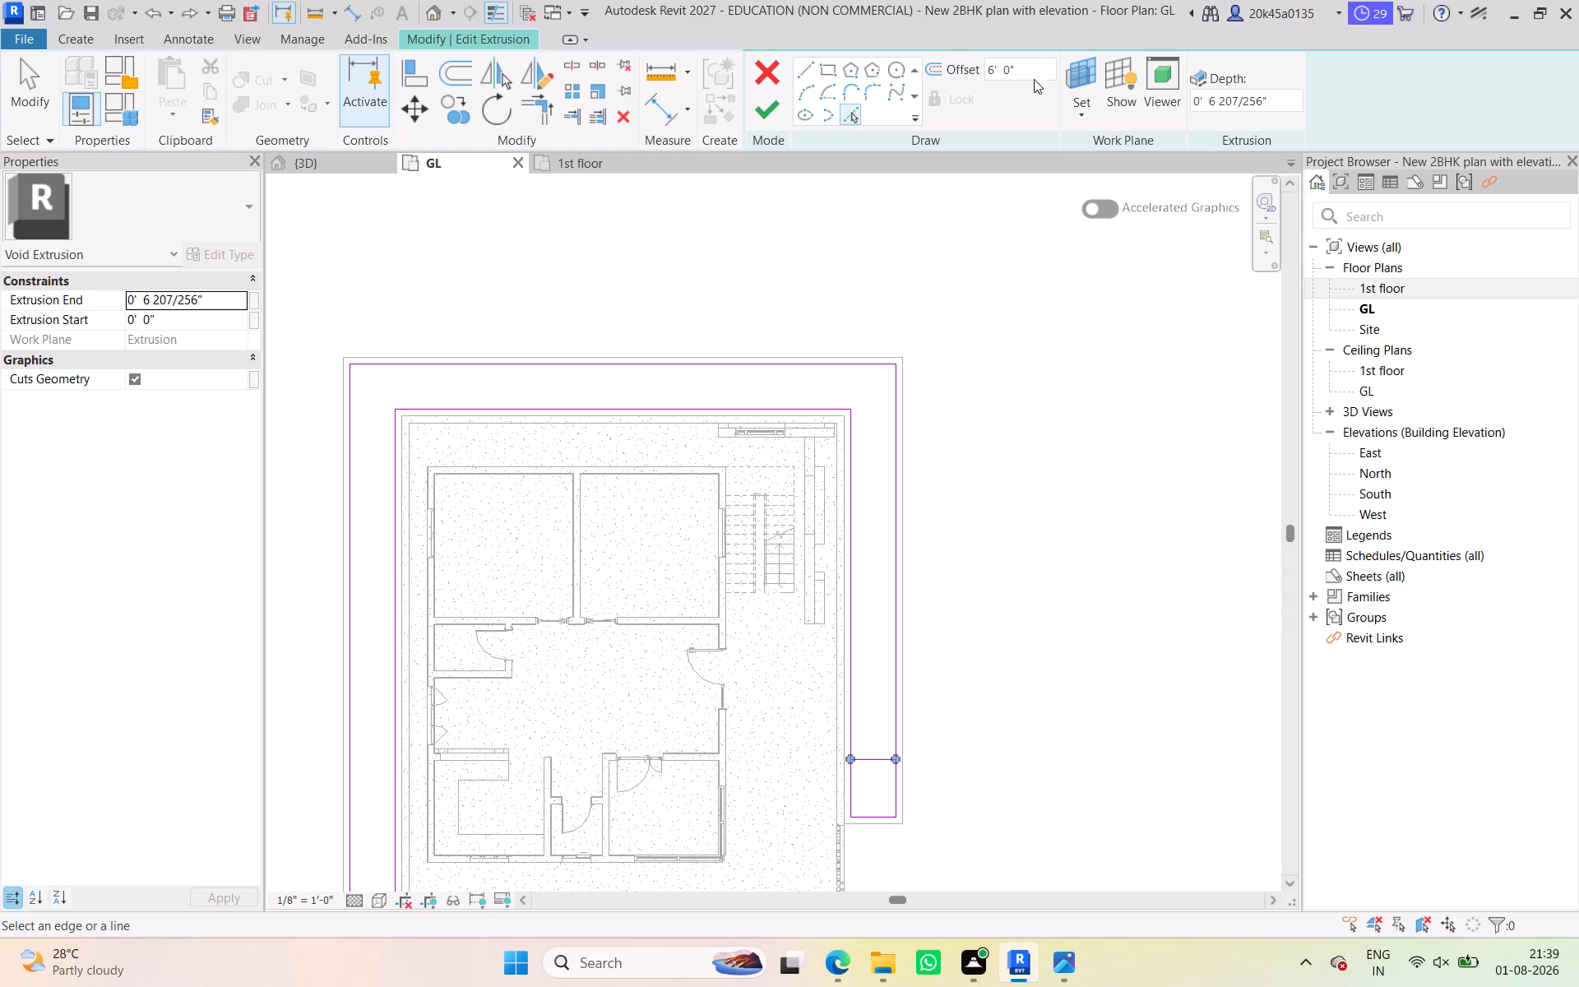
# Continue the gate-side recess run with two more cross lines, spaced 10' and 6' from the preceding line.
pyautogui.moveTo(1022, 65); pyautogui.dragTo(939, 65)
pyautogui.write("10'")
pyautogui.press('Return')
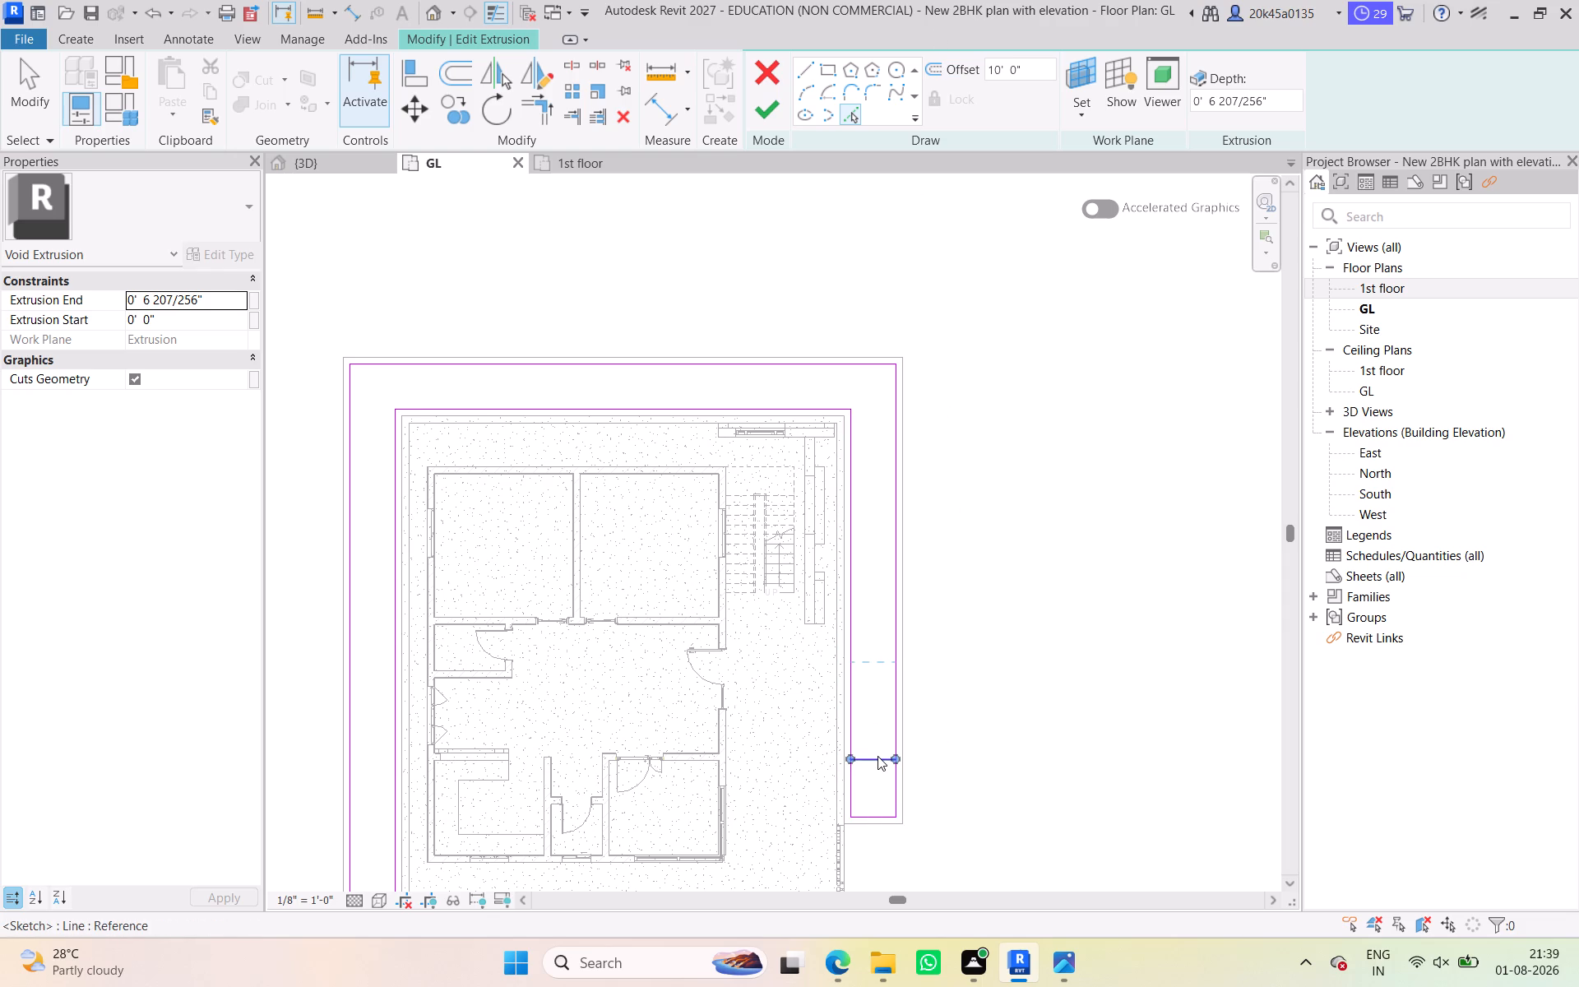
pyautogui.click(877, 756)
pyautogui.moveTo(1033, 76); pyautogui.dragTo(950, 63)
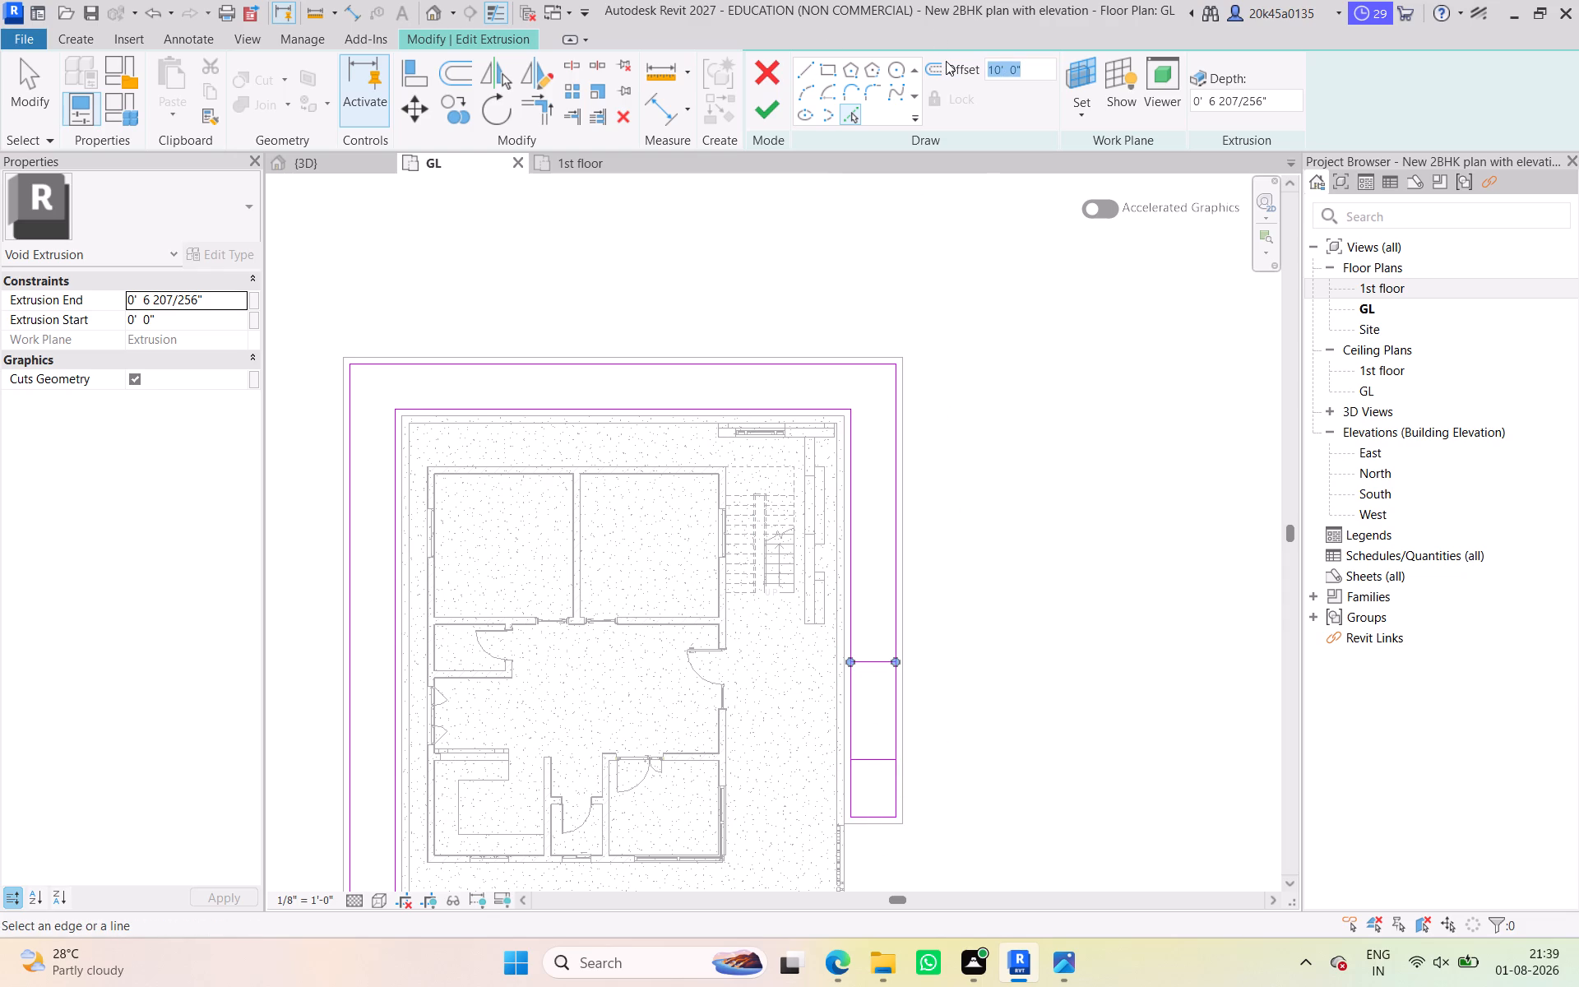
pyautogui.write("6'")
pyautogui.press('Return')
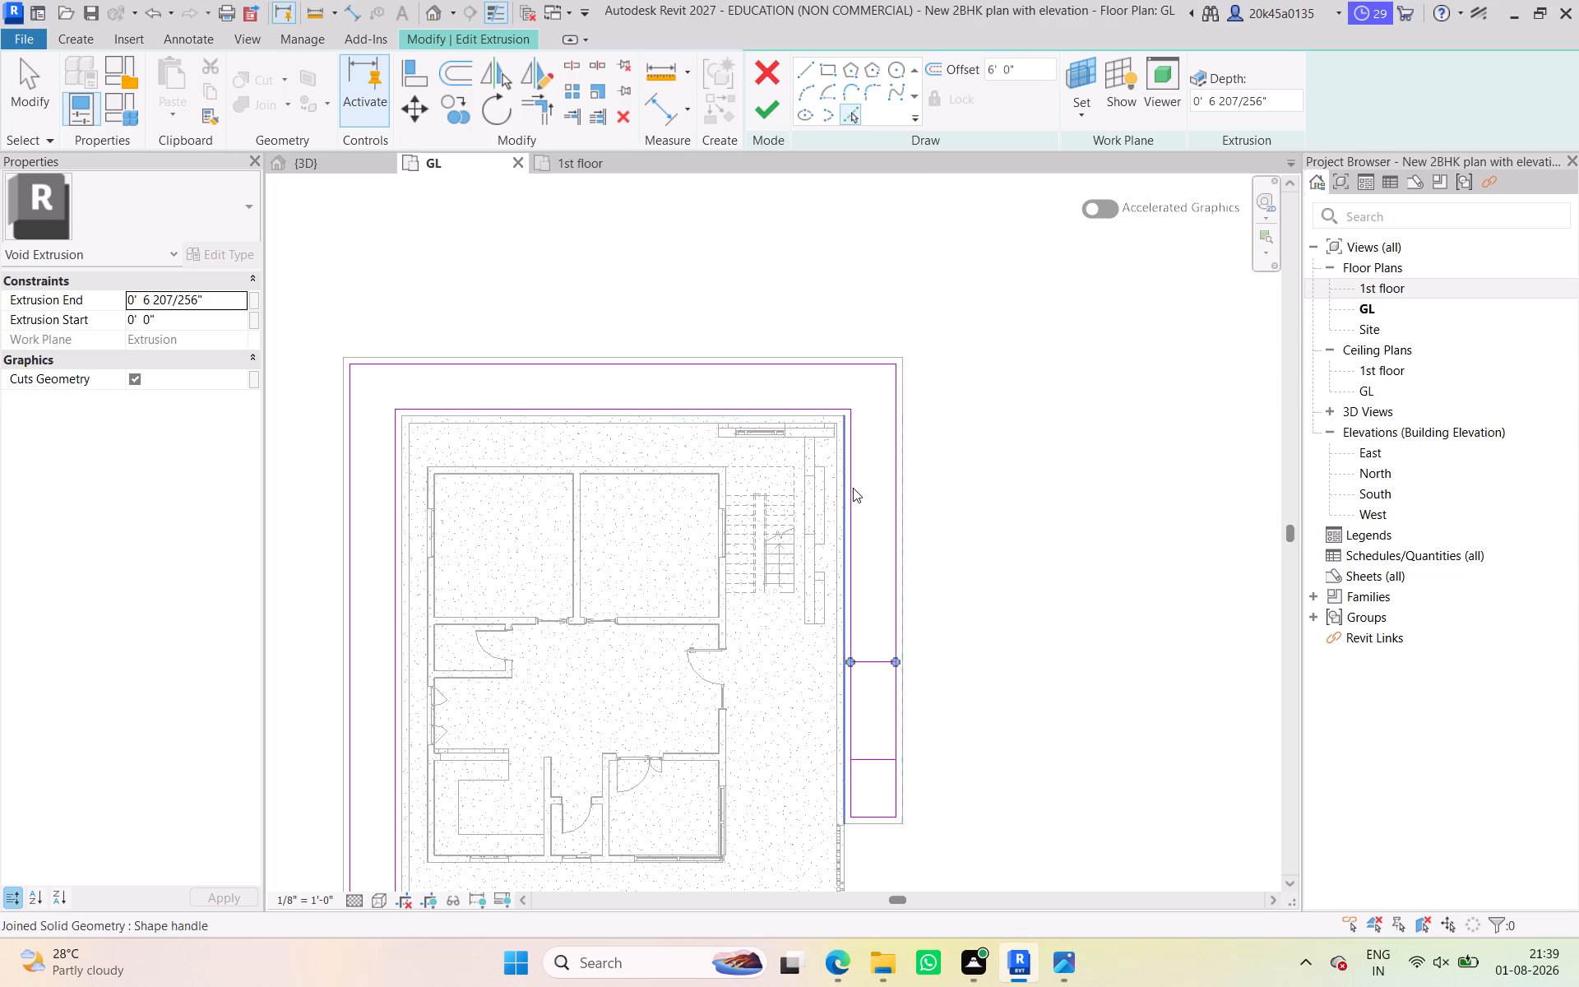
pyautogui.click(878, 653)
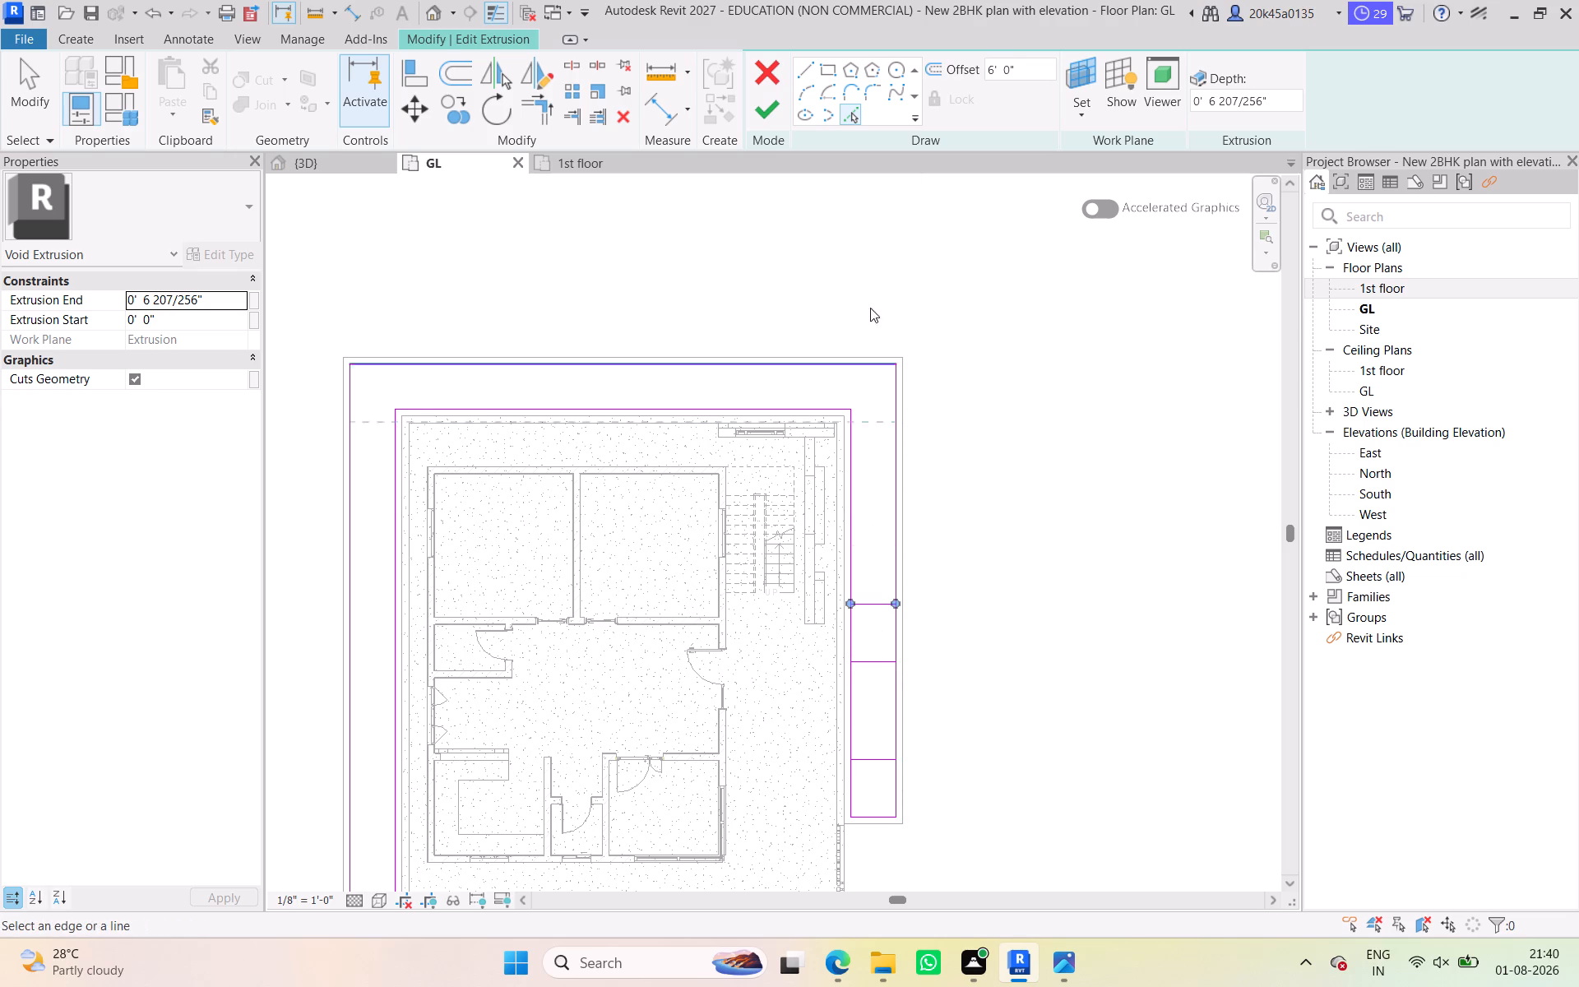
# Add another pair of cross lines towards the staircase corner, again spaced 10' and 6' from the preceding line.
pyautogui.moveTo(1024, 64); pyautogui.dragTo(936, 57)
pyautogui.press('1')
pyautogui.press('0')
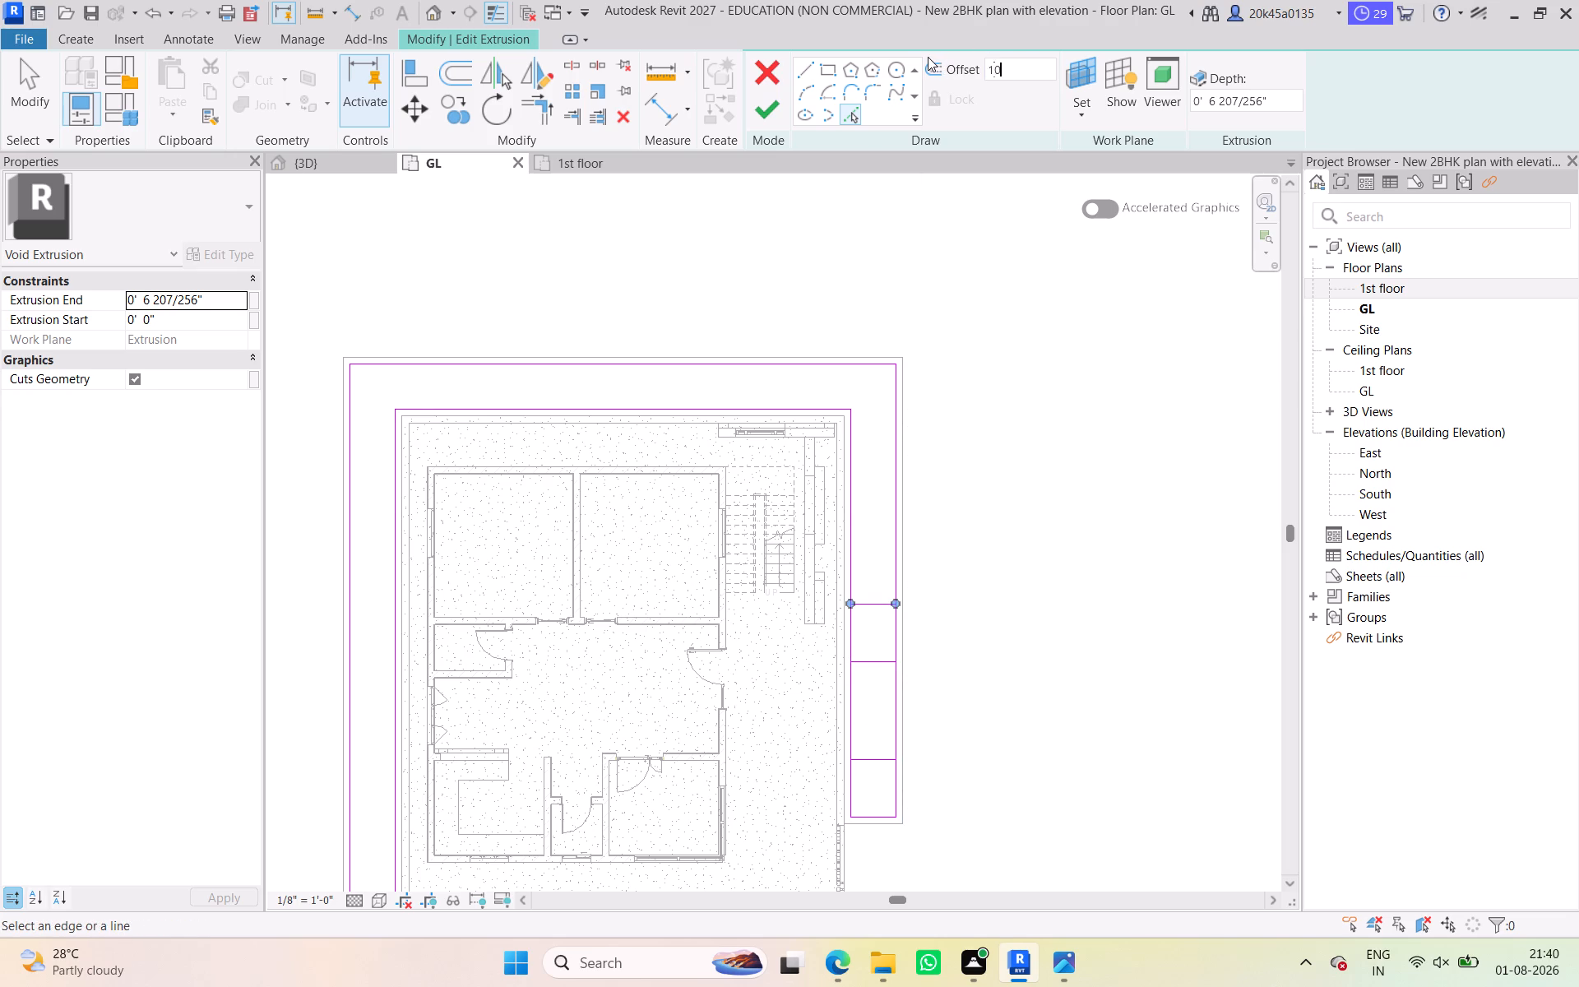
pyautogui.press("'")
pyautogui.press('Return')
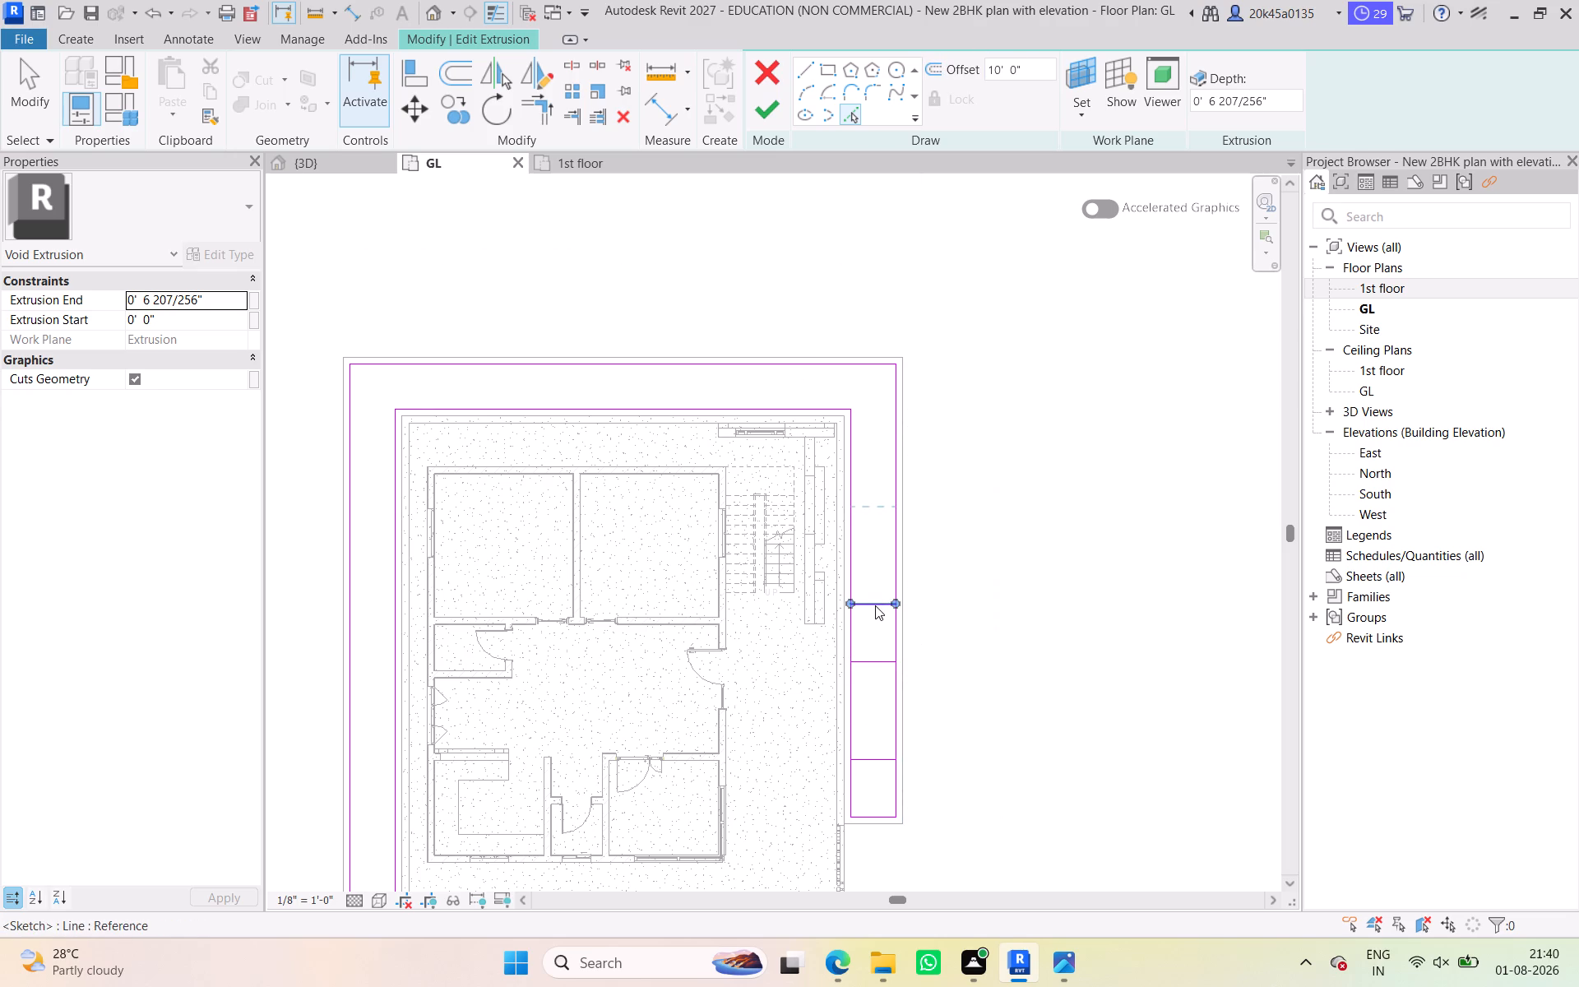
pyautogui.click(877, 595)
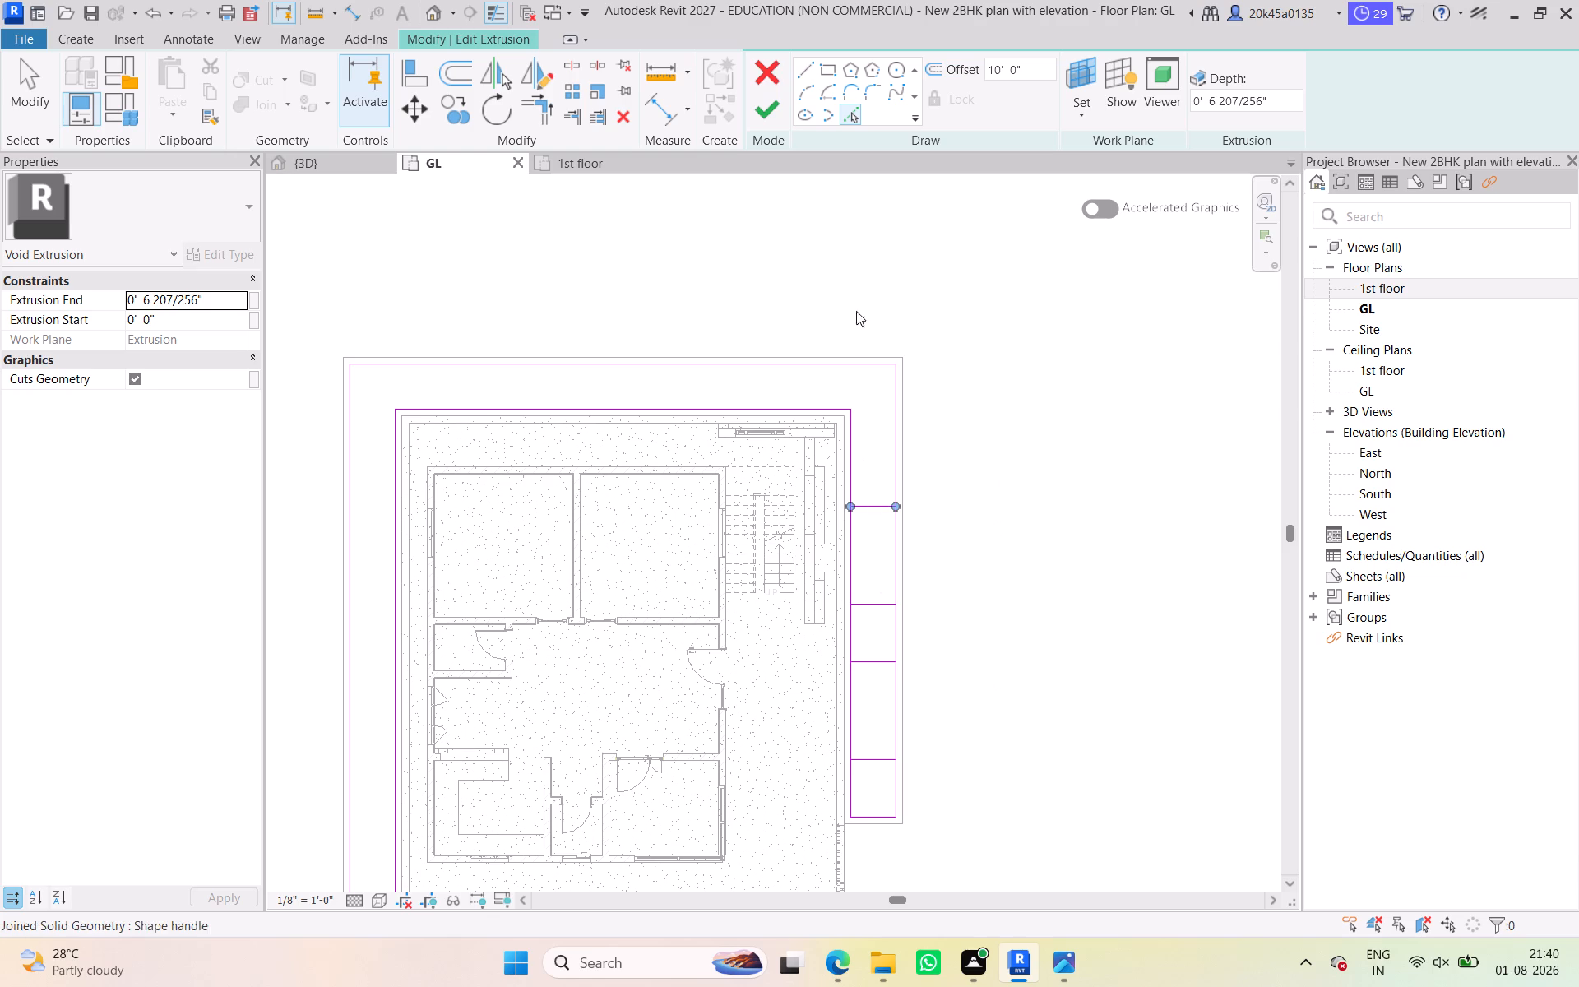
pyautogui.moveTo(1028, 72); pyautogui.dragTo(959, 63)
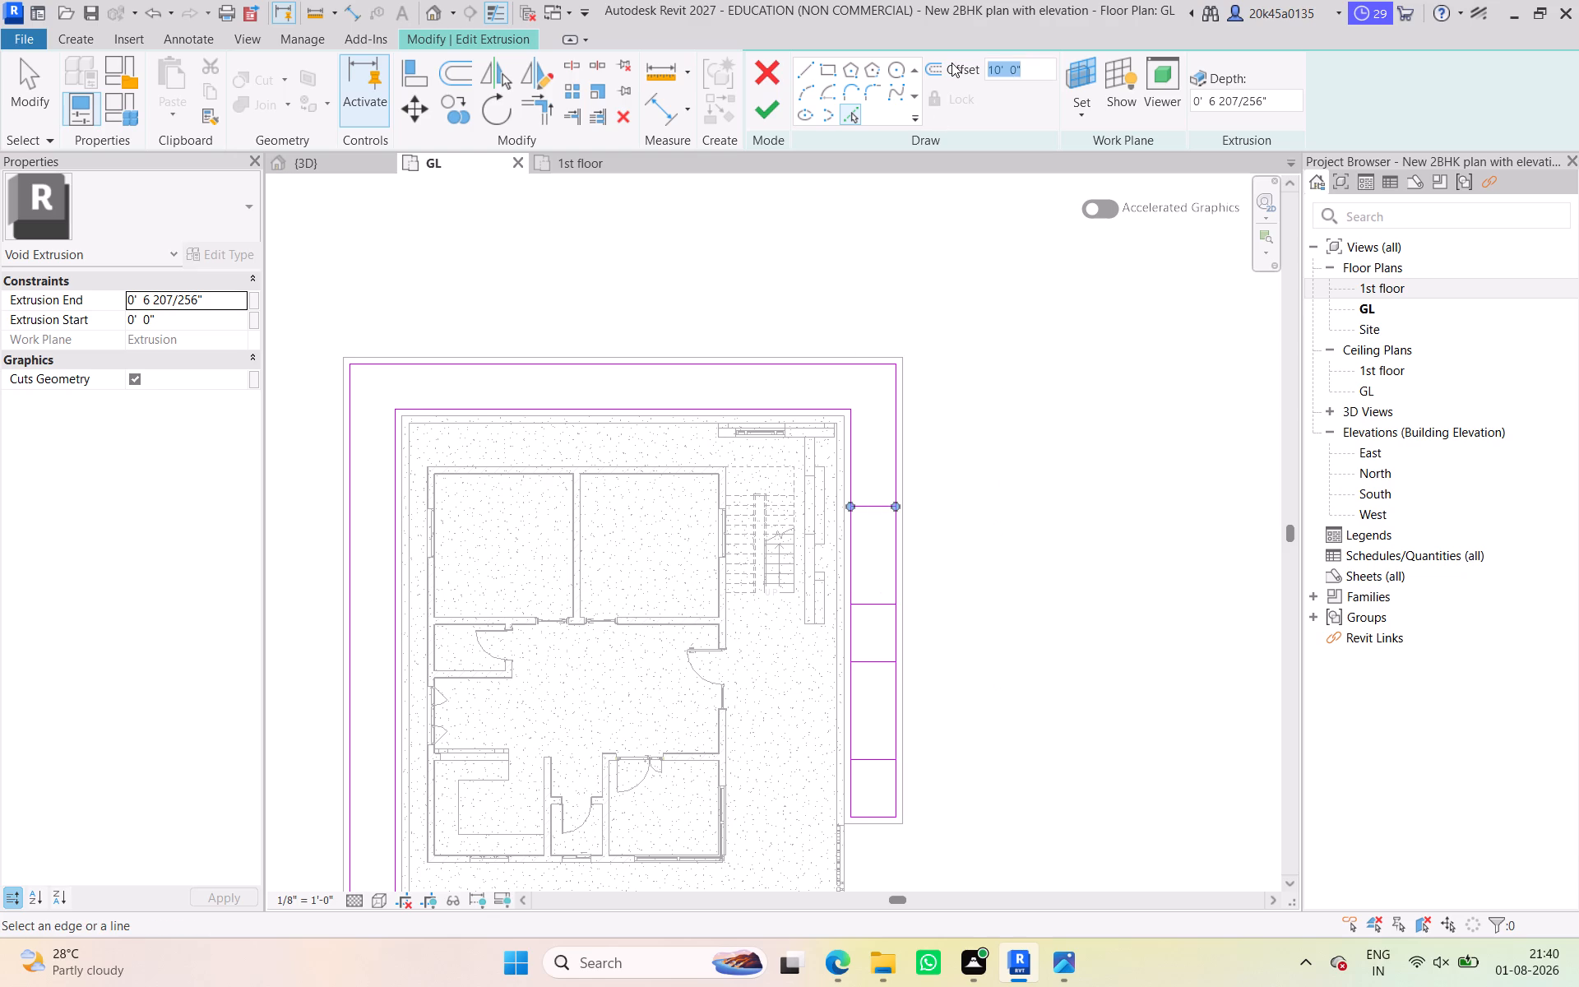
pyautogui.press('6')
pyautogui.press("'")
pyautogui.press('Return')
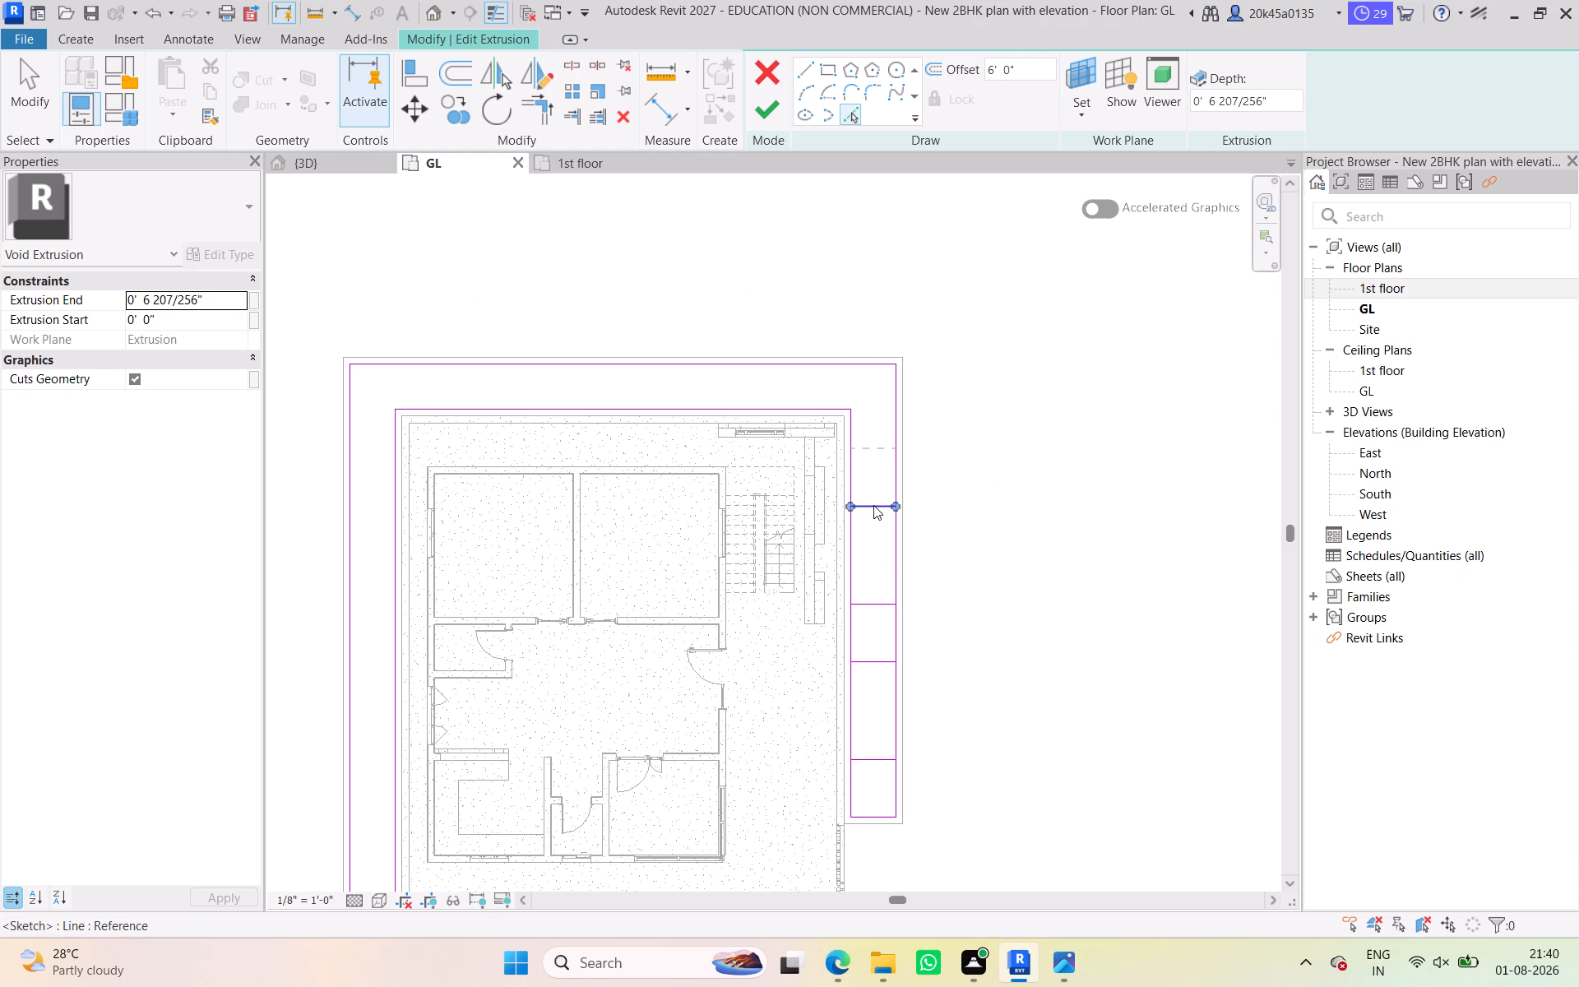
pyautogui.click(873, 503)
# Examine the cross-line layout along the gate-side run and the space remaining at the recess corner near the staircase.
pyautogui.scroll(-1, 877, 381)
pyautogui.moveTo(883, 381); pyautogui.dragTo(894, 394, button='middle')
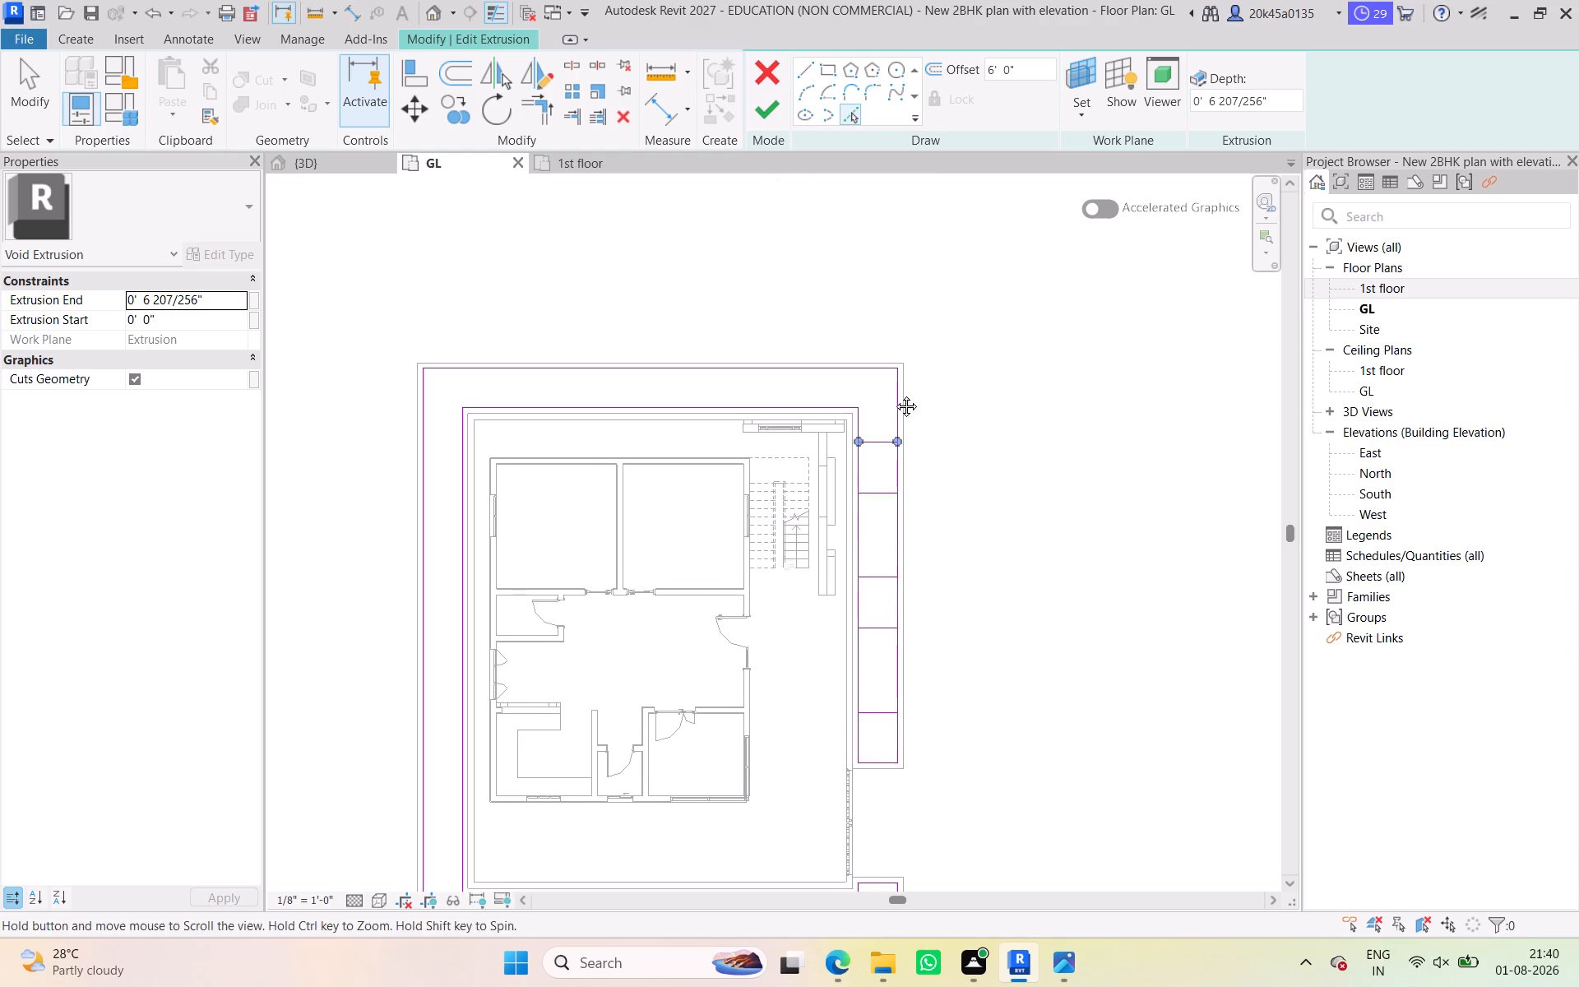
pyautogui.moveTo(894, 394); pyautogui.dragTo(901, 422, button='middle')
pyautogui.moveTo(888, 429); pyautogui.dragTo(906, 471, button='middle')
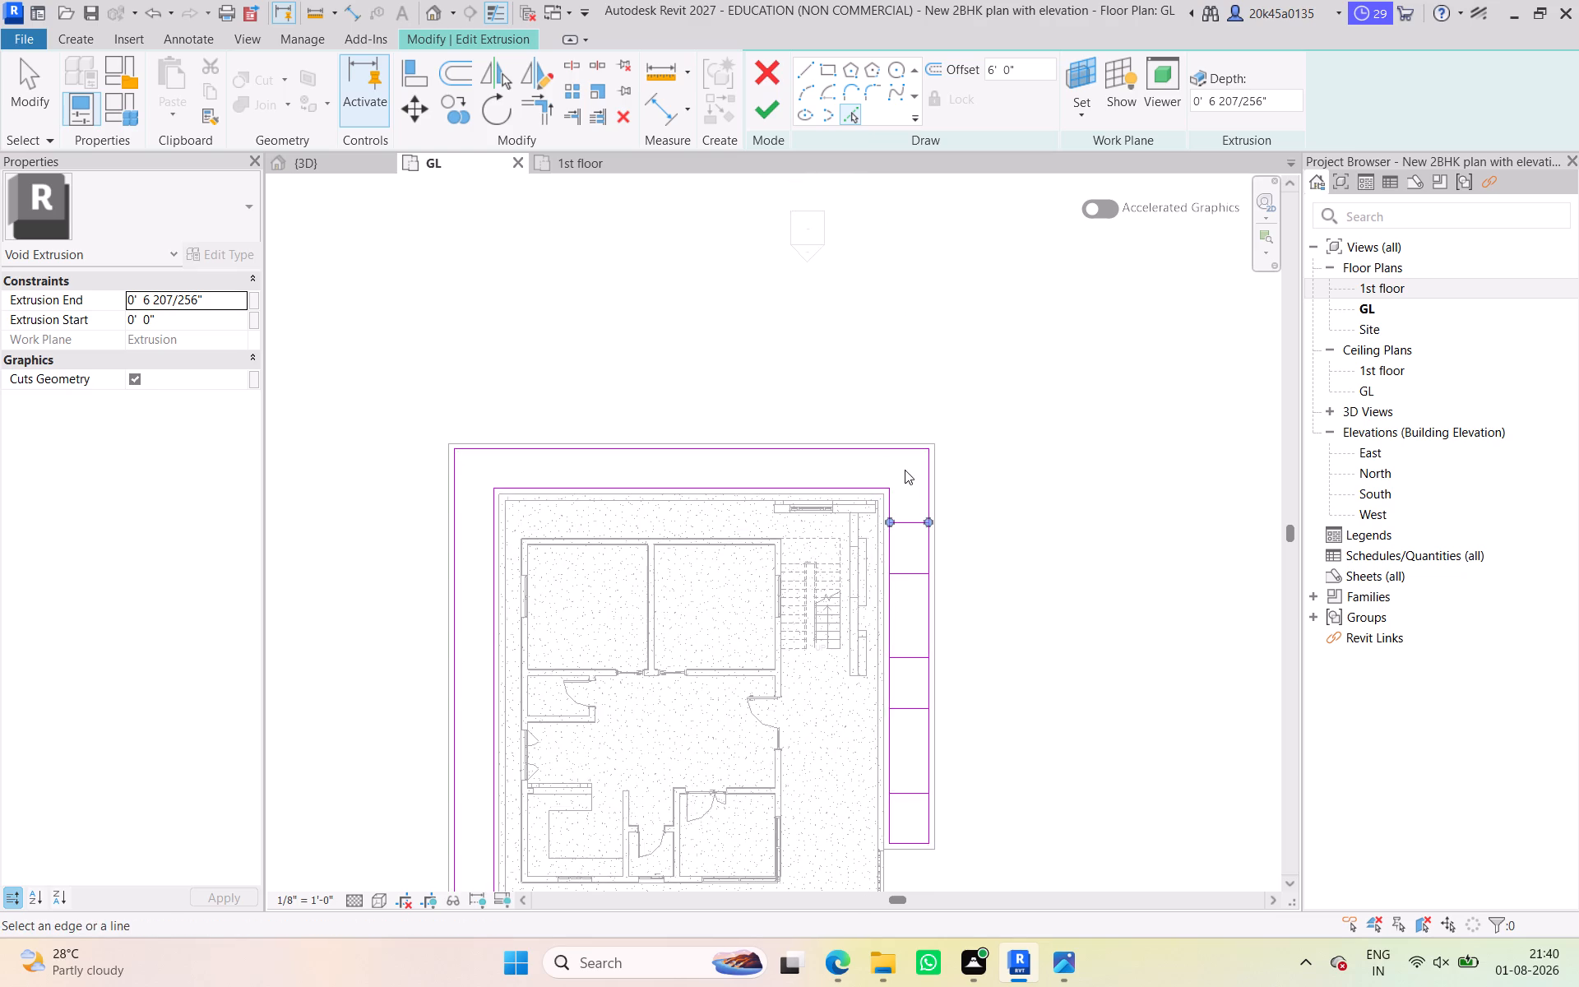
pyautogui.scroll(3, 901, 468)
pyautogui.moveTo(898, 466); pyautogui.dragTo(901, 484, button='middle')
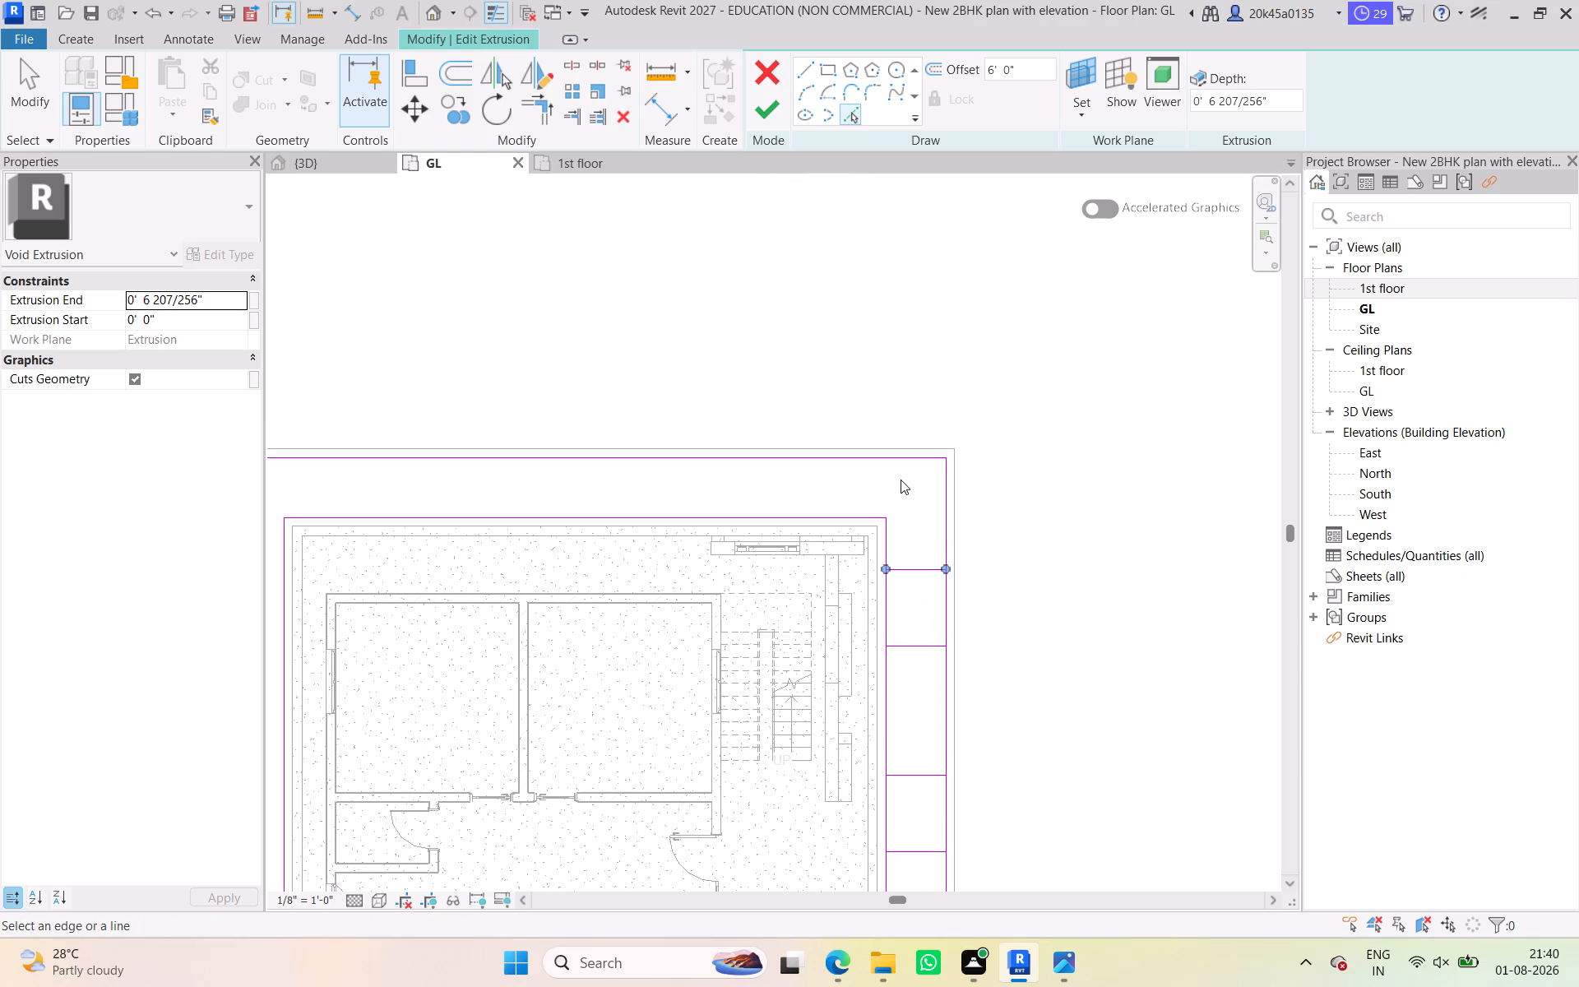
pyautogui.scroll(-1, 901, 480)
pyautogui.moveTo(896, 474); pyautogui.dragTo(841, 290, button='middle')
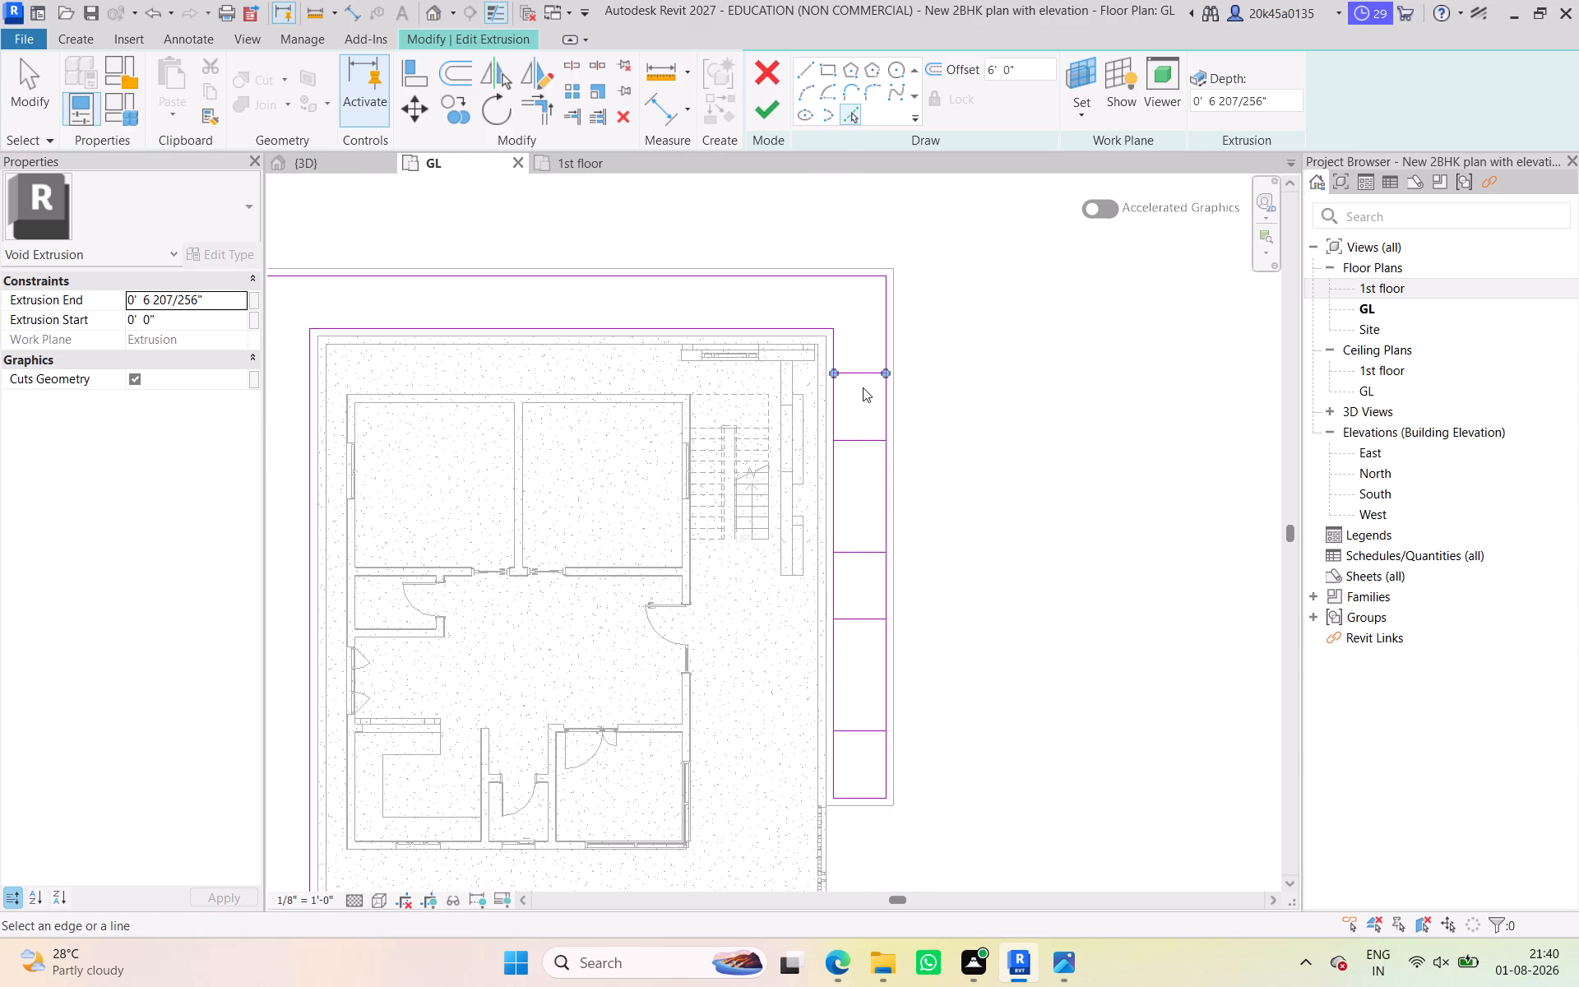
pyautogui.moveTo(844, 341); pyautogui.dragTo(893, 468, button='middle')
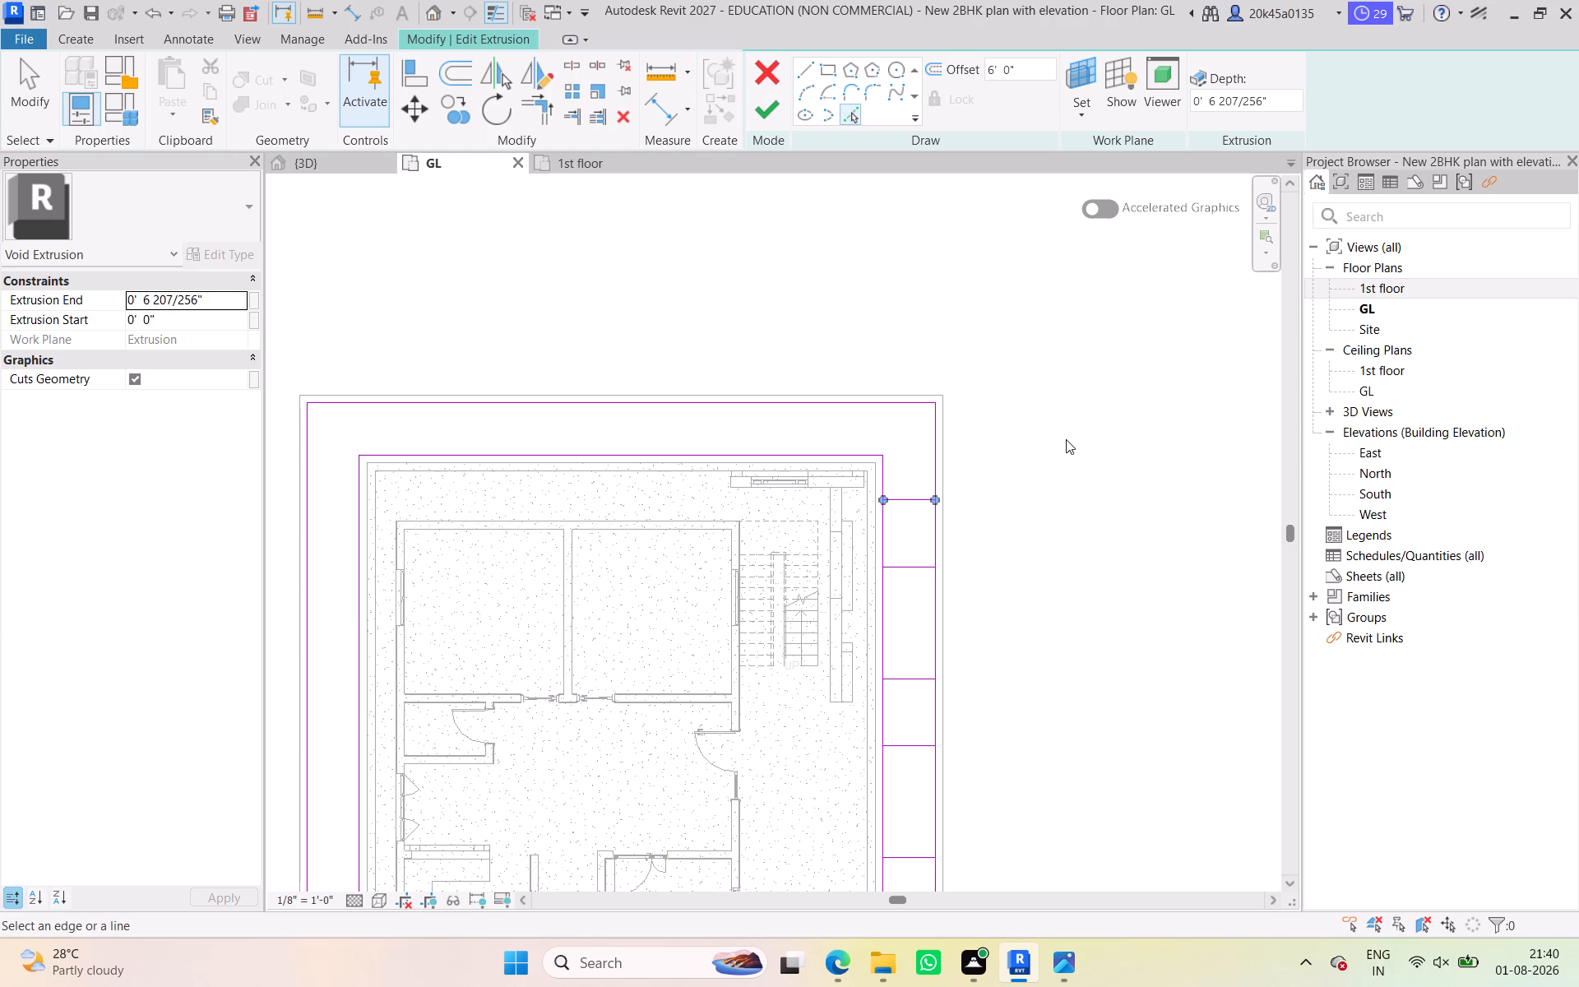
pyautogui.scroll(-2, 1066, 439)
pyautogui.moveTo(1066, 439); pyautogui.dragTo(1049, 344, button='middle')
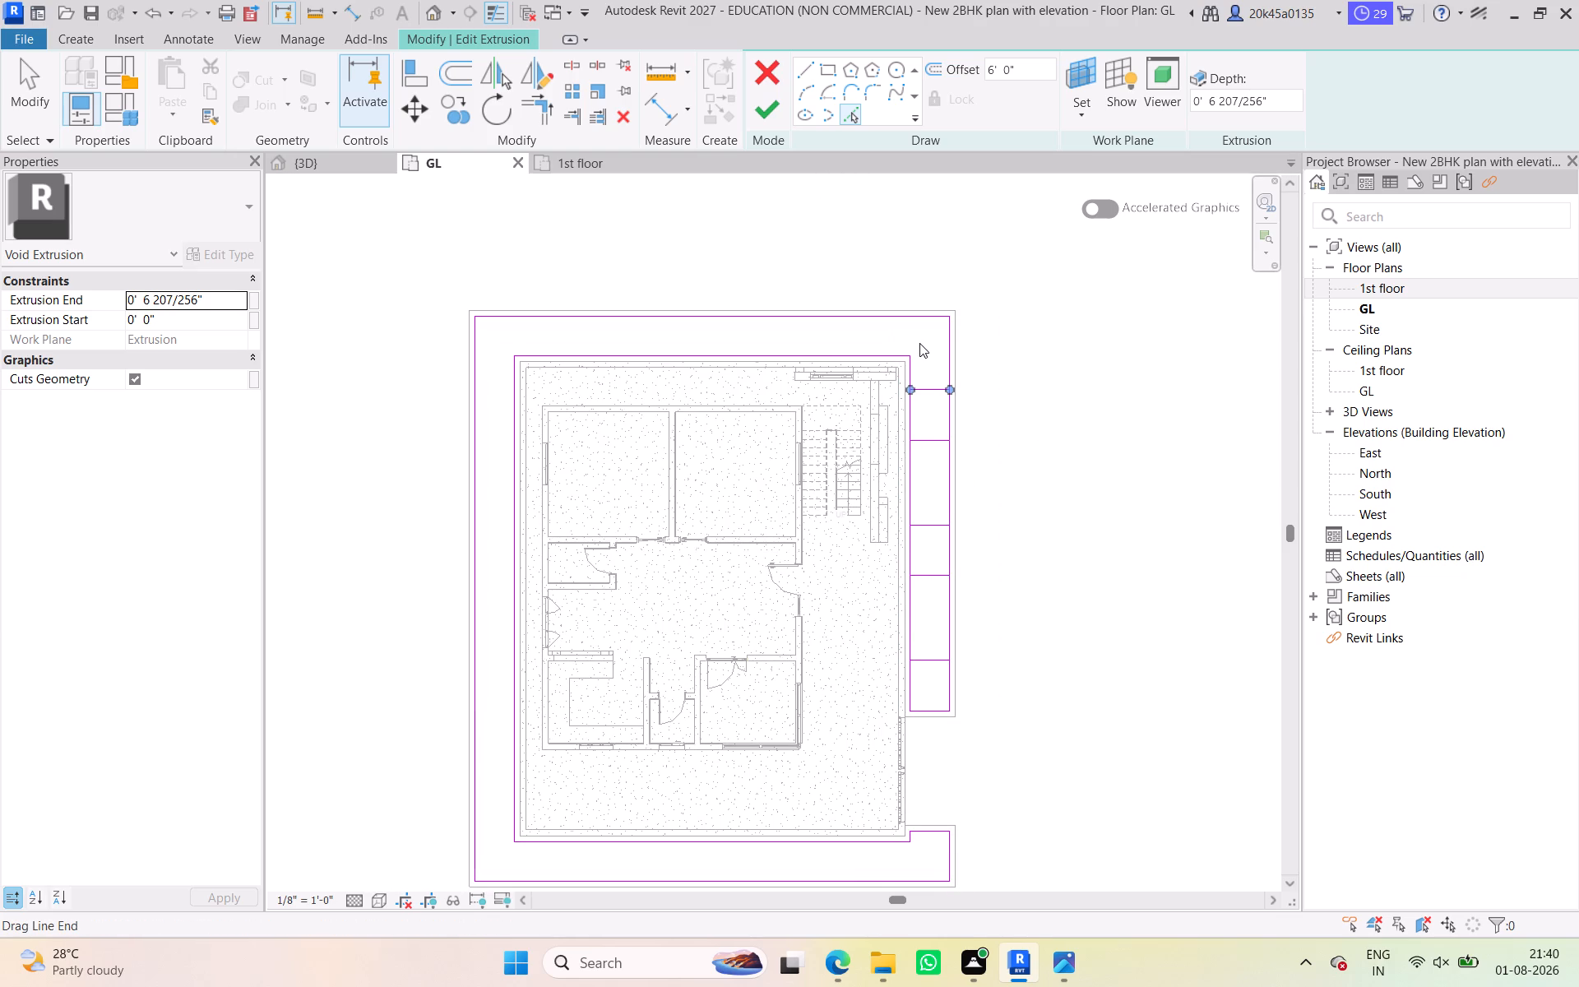
# Try to draw a line across the recess from its inner corner near the staircase, using the 6' offset.
pyautogui.click(803, 69)
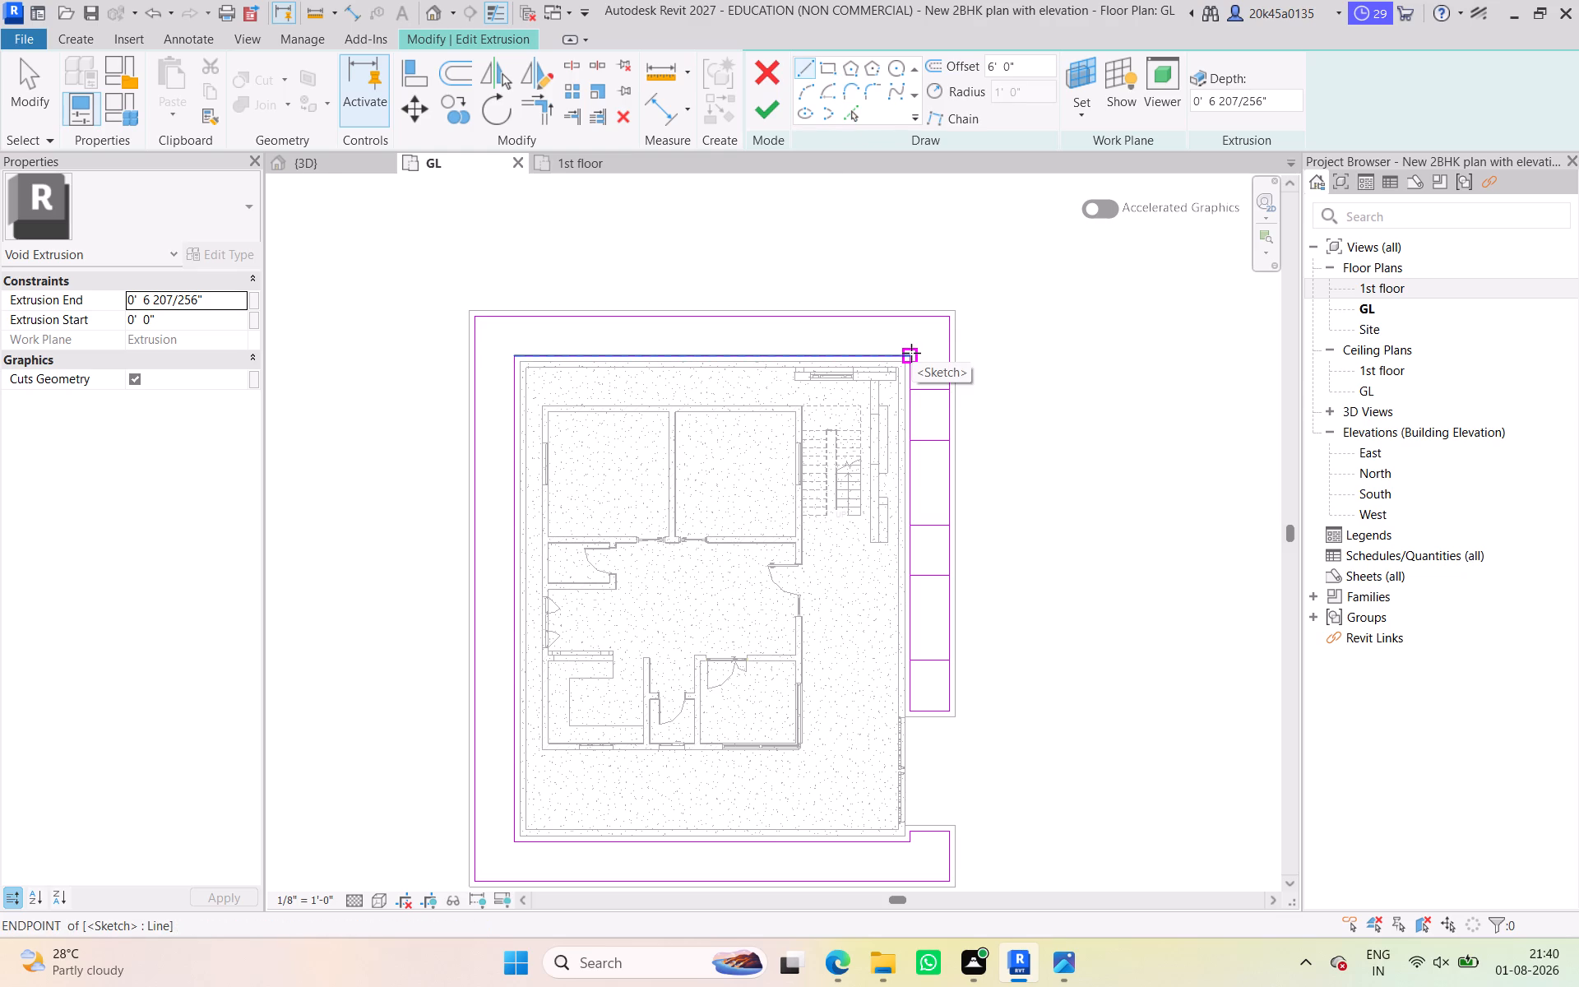
pyautogui.scroll(2, 912, 350)
pyautogui.moveTo(912, 350); pyautogui.dragTo(938, 405, button='middle')
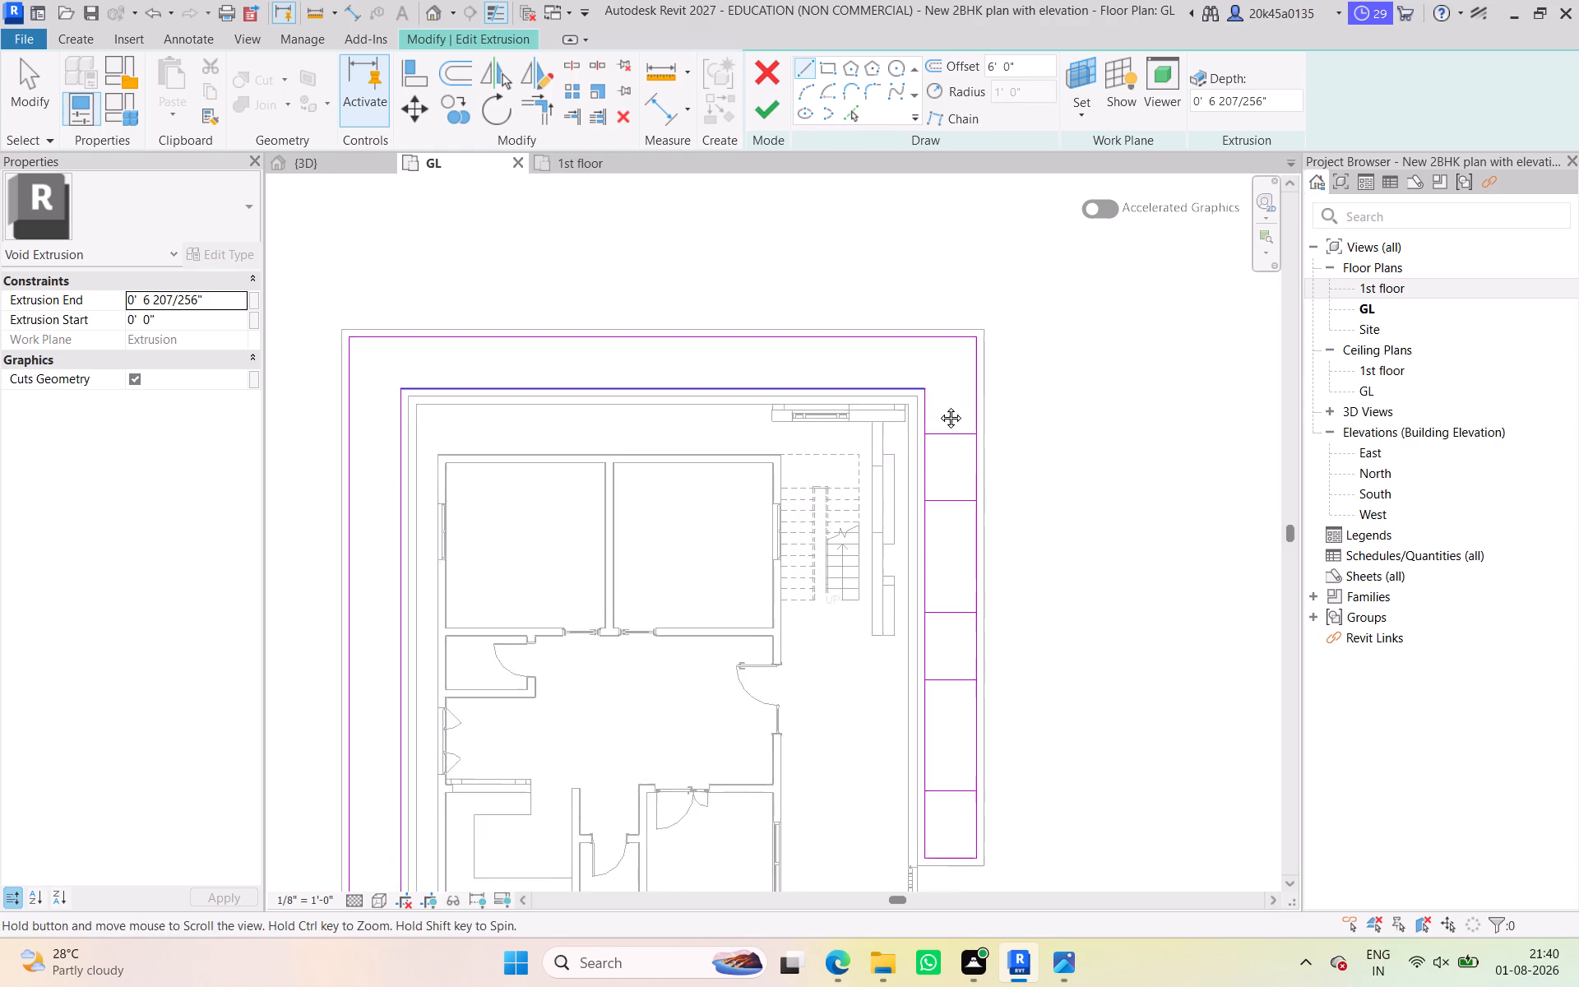
pyautogui.moveTo(938, 405); pyautogui.dragTo(947, 437, button='middle')
pyautogui.scroll(3, 940, 430)
pyautogui.click(949, 460)
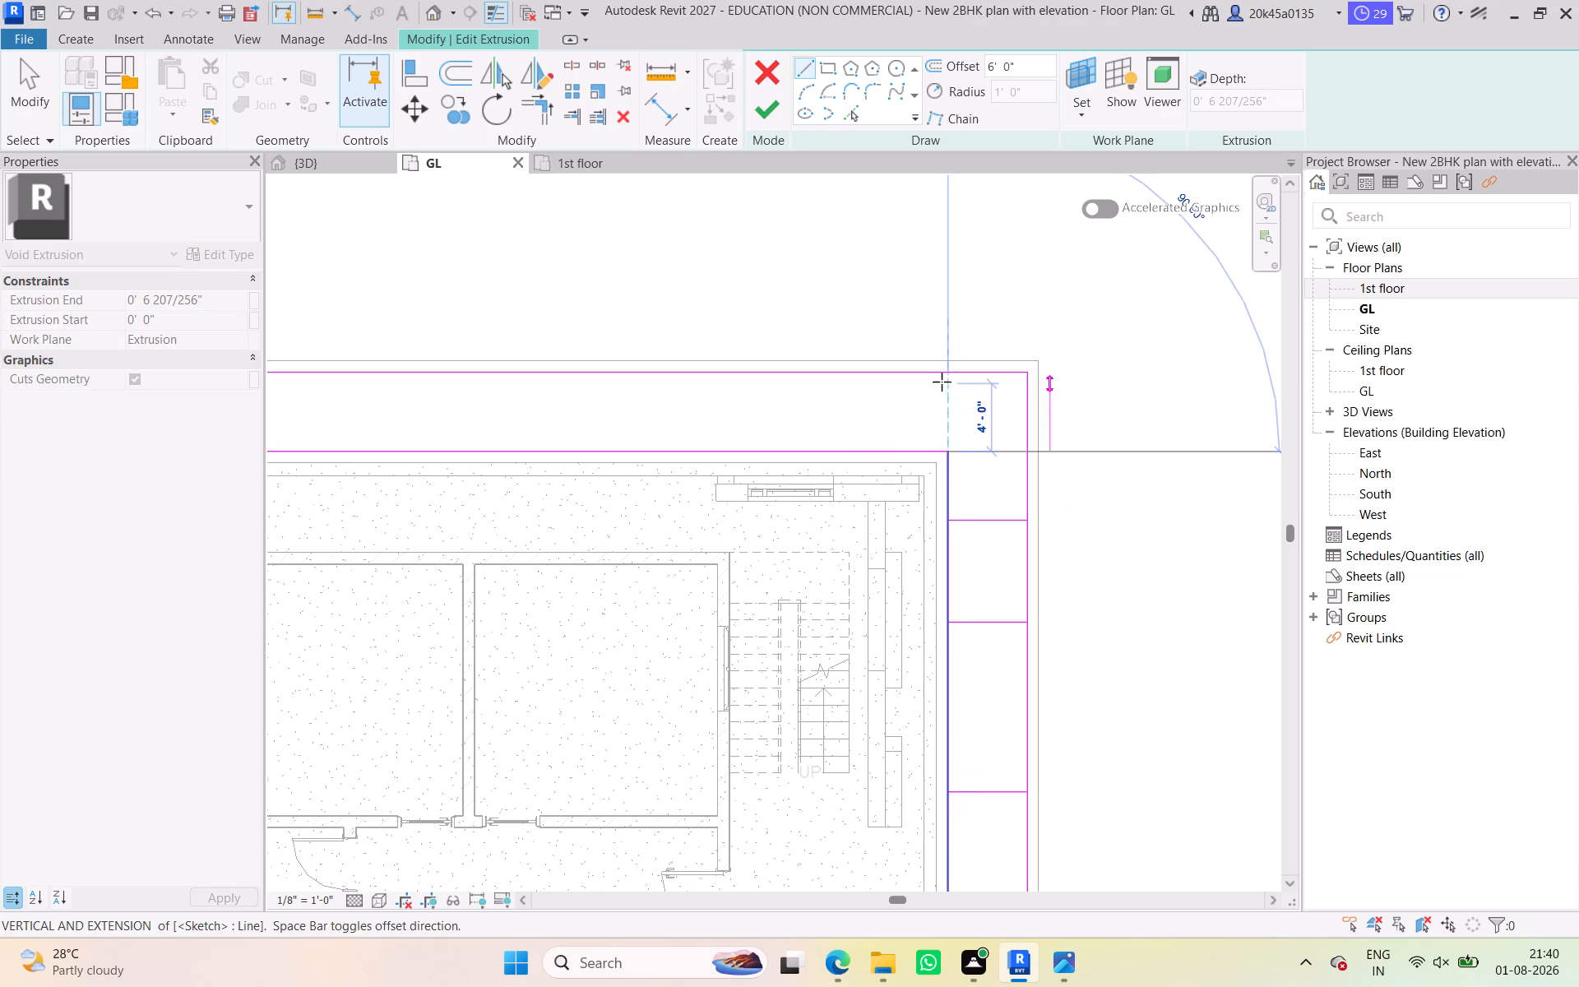
pyautogui.click(940, 376)
pyautogui.click(31, 79)
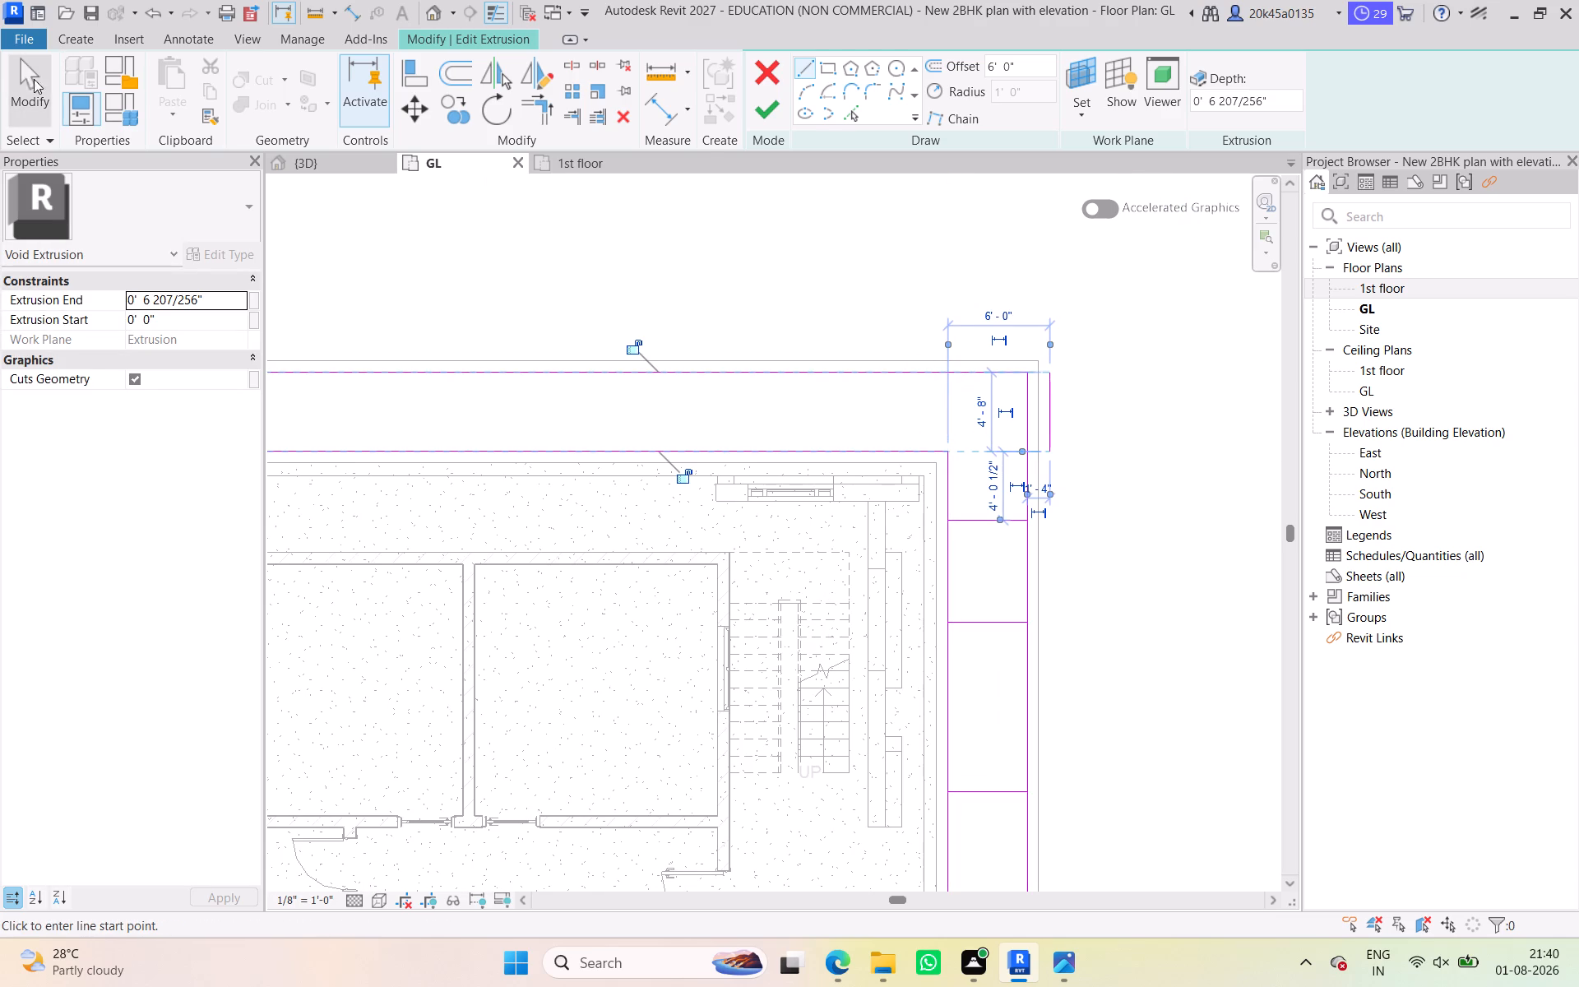
# Draw a line with 0' offset from the inner corner near the staircase straight across to the recess's outer edge.
pyautogui.click(856, 111)
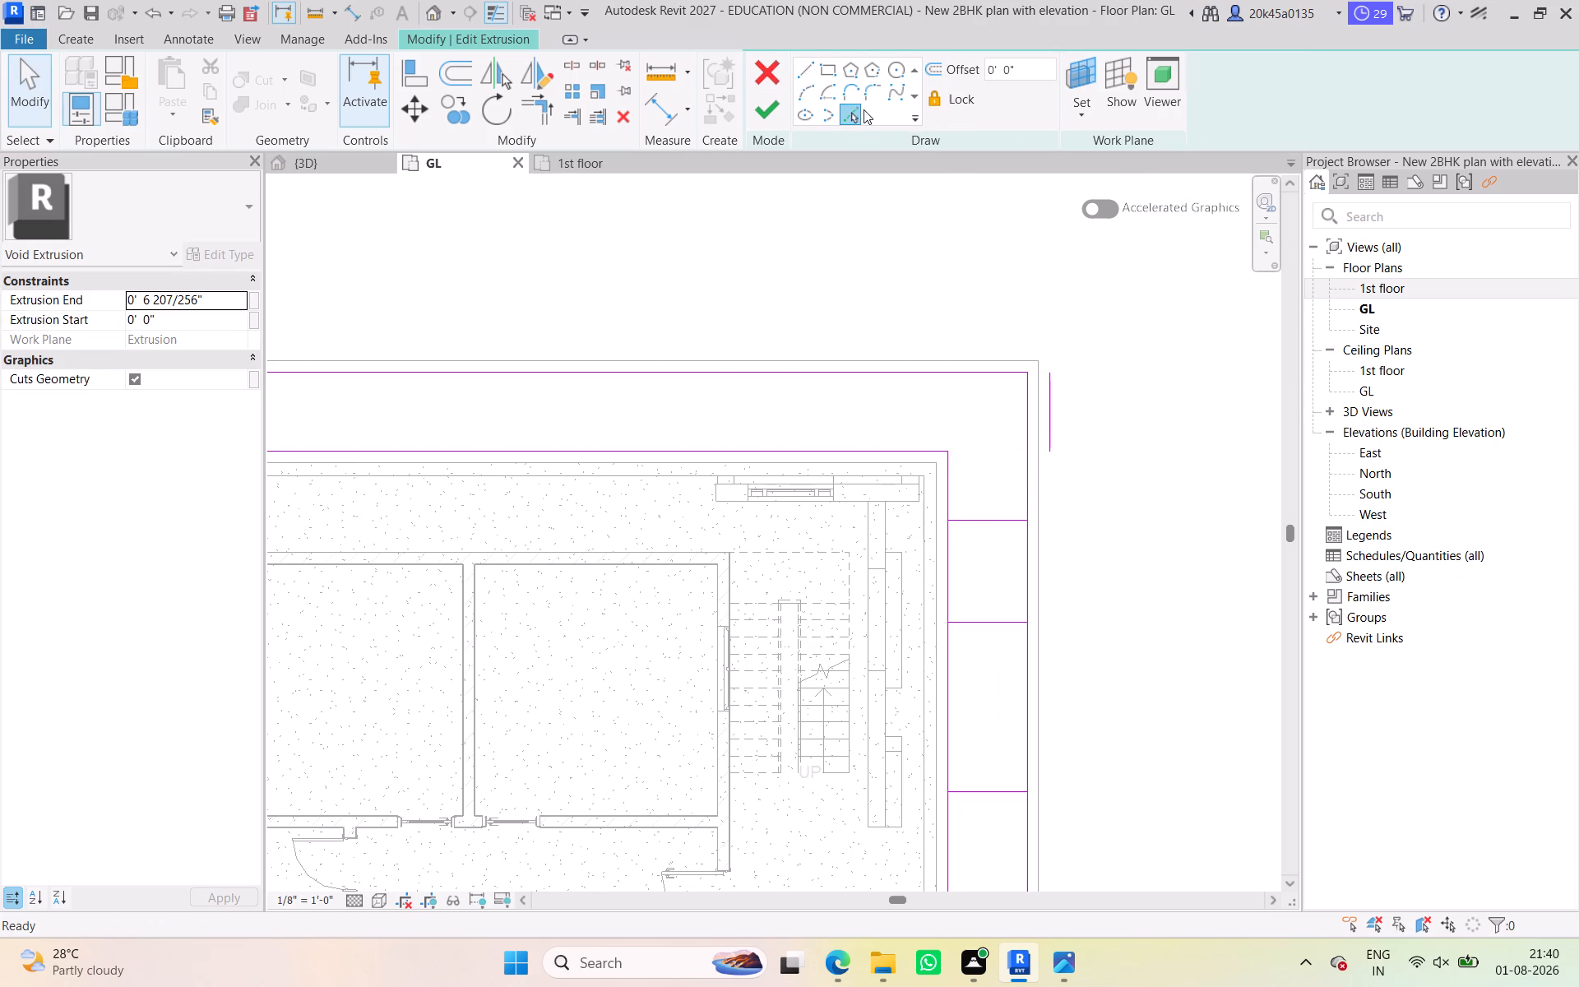
pyautogui.click(802, 76)
pyautogui.click(947, 447)
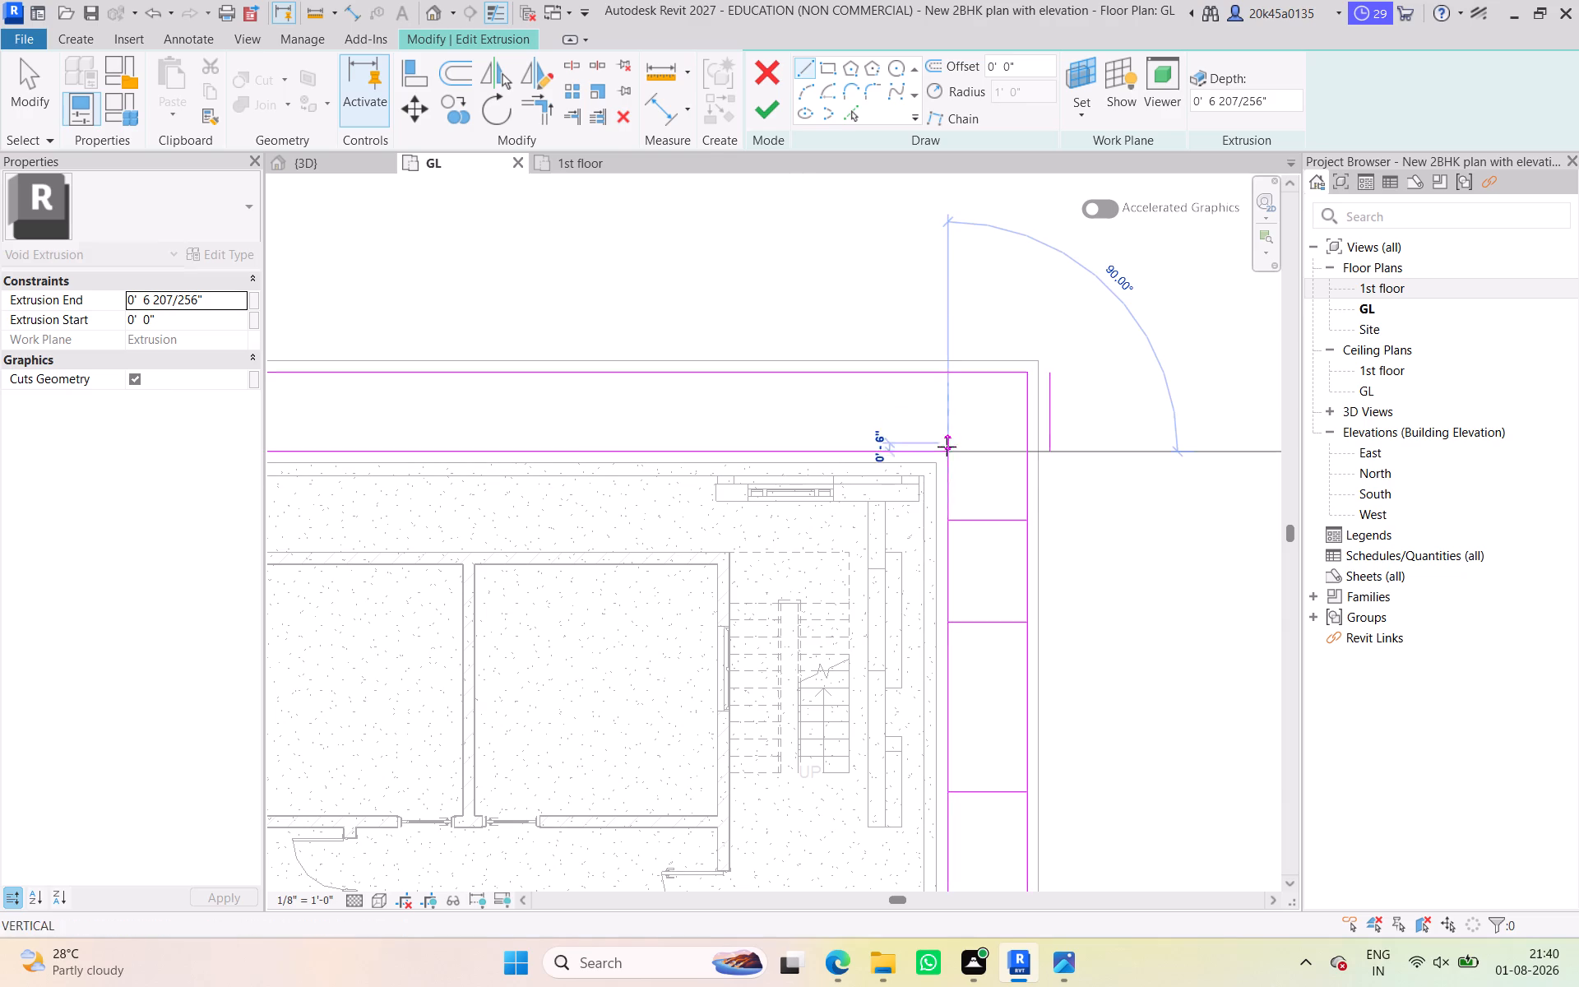
pyautogui.click(945, 374)
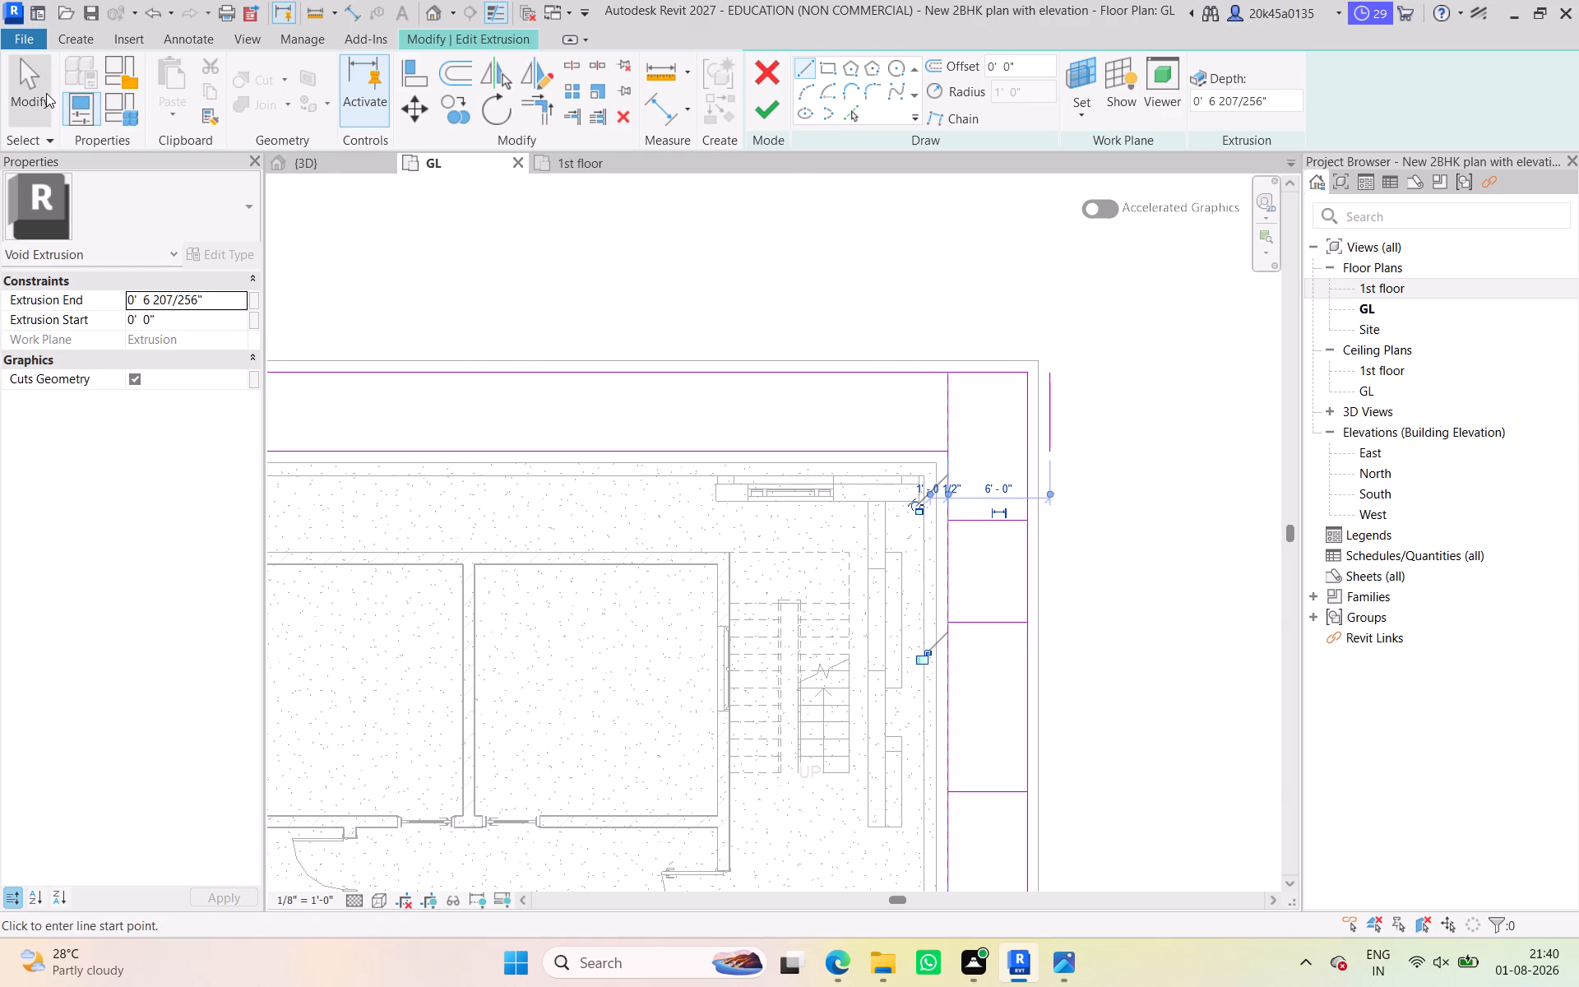
pyautogui.click(46, 93)
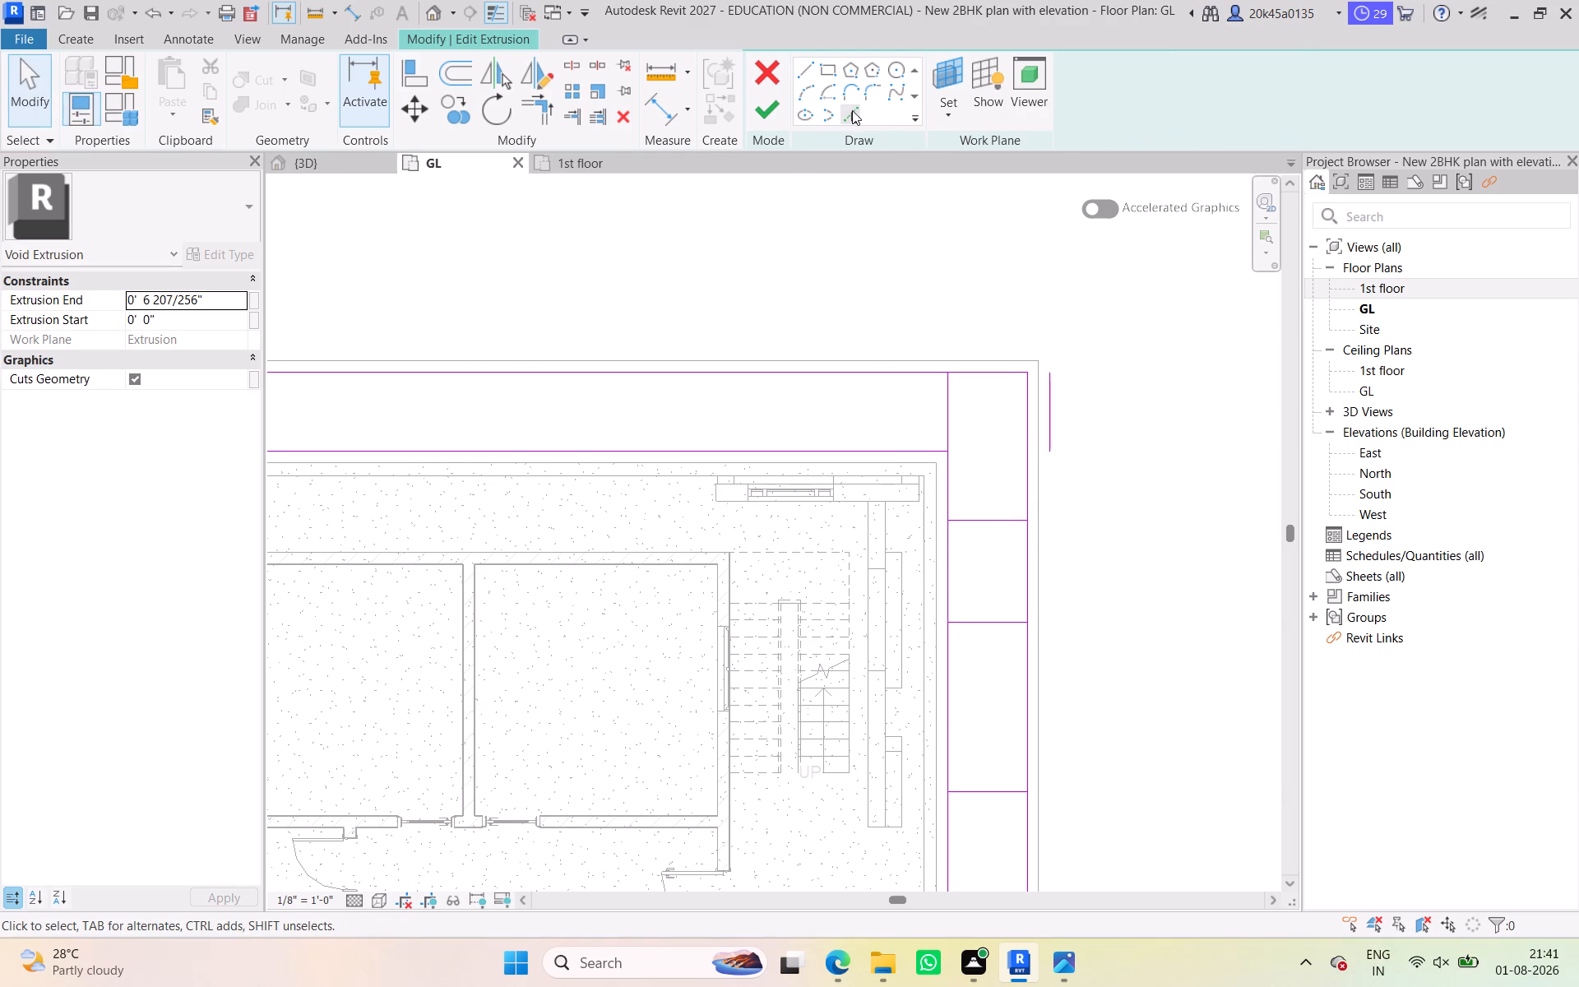
# Add two cross lines along the recess's upper run, 6' from the corner line and a further 10' beyond.
pyautogui.click(852, 110)
pyautogui.moveTo(1015, 66); pyautogui.dragTo(952, 54)
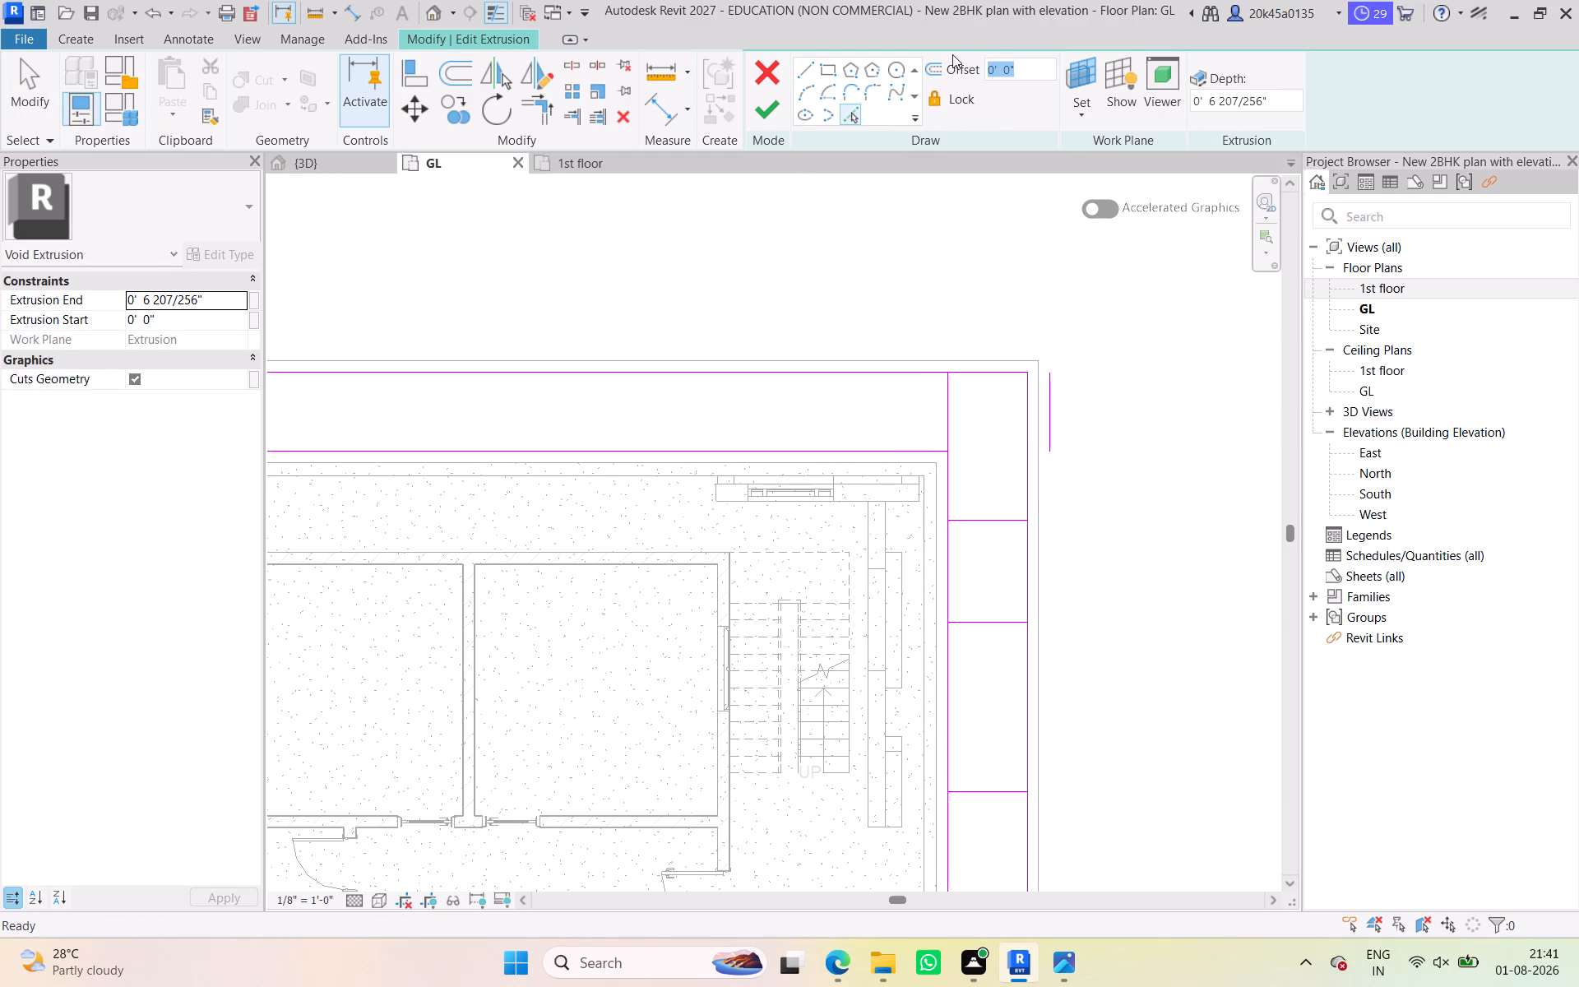
pyautogui.press('6')
pyautogui.press("'")
pyautogui.press('Return')
pyautogui.click(947, 410)
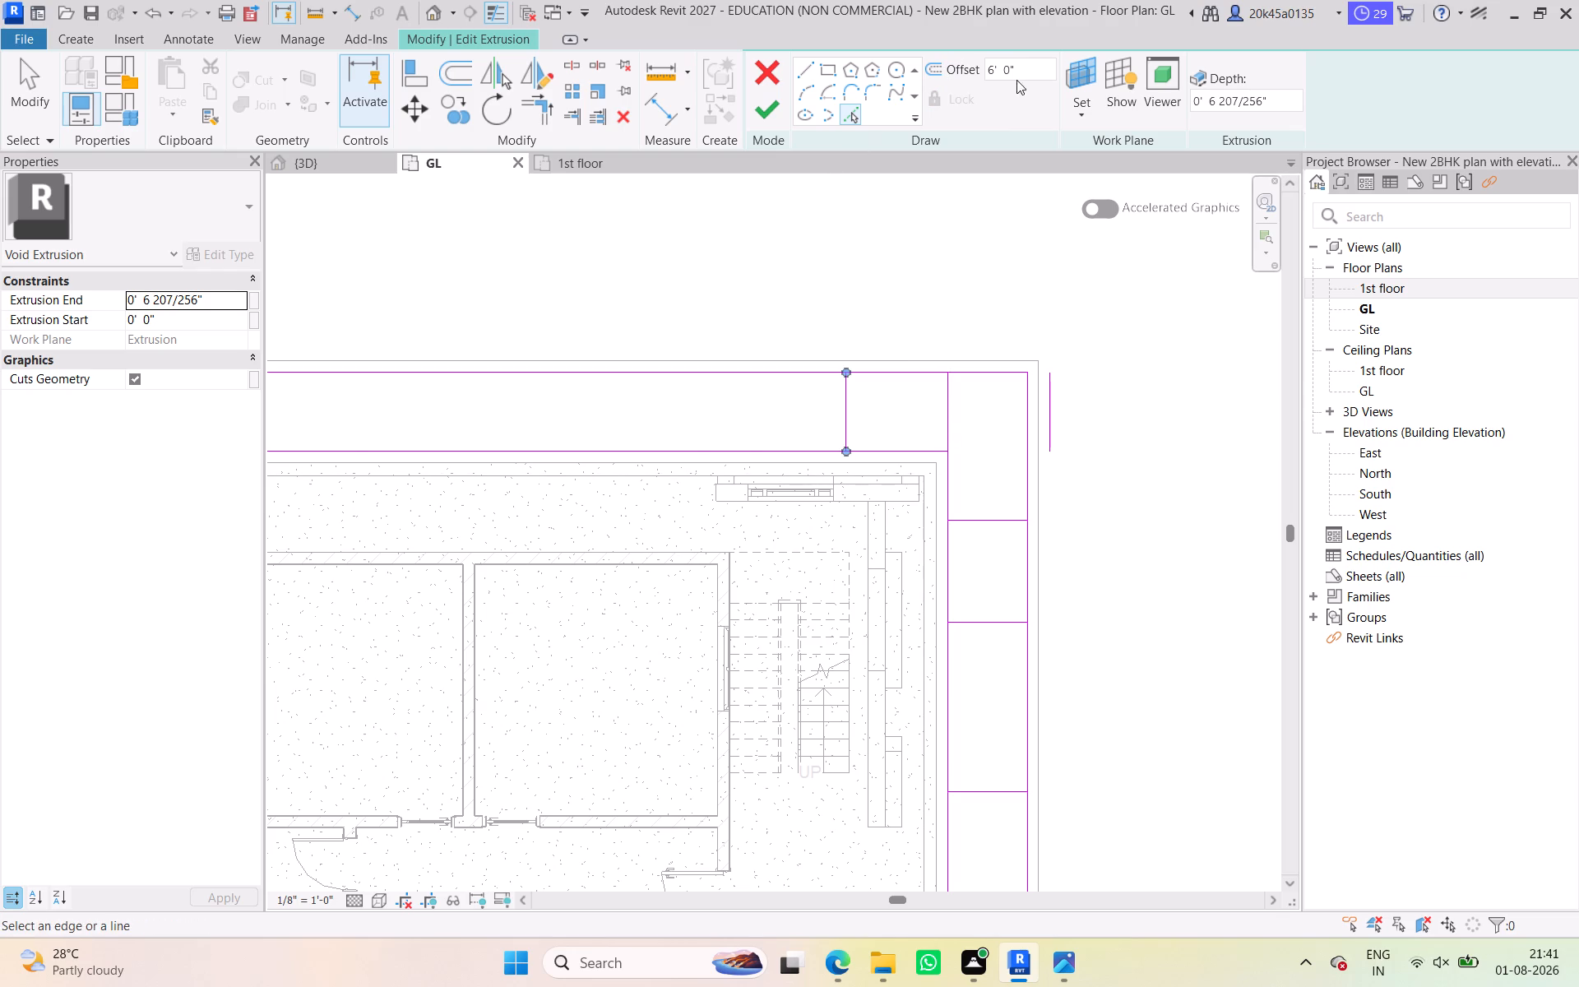
pyautogui.moveTo(1020, 75); pyautogui.dragTo(946, 61)
pyautogui.press('1')
pyautogui.write("0'")
pyautogui.press('Return')
pyautogui.click(843, 418)
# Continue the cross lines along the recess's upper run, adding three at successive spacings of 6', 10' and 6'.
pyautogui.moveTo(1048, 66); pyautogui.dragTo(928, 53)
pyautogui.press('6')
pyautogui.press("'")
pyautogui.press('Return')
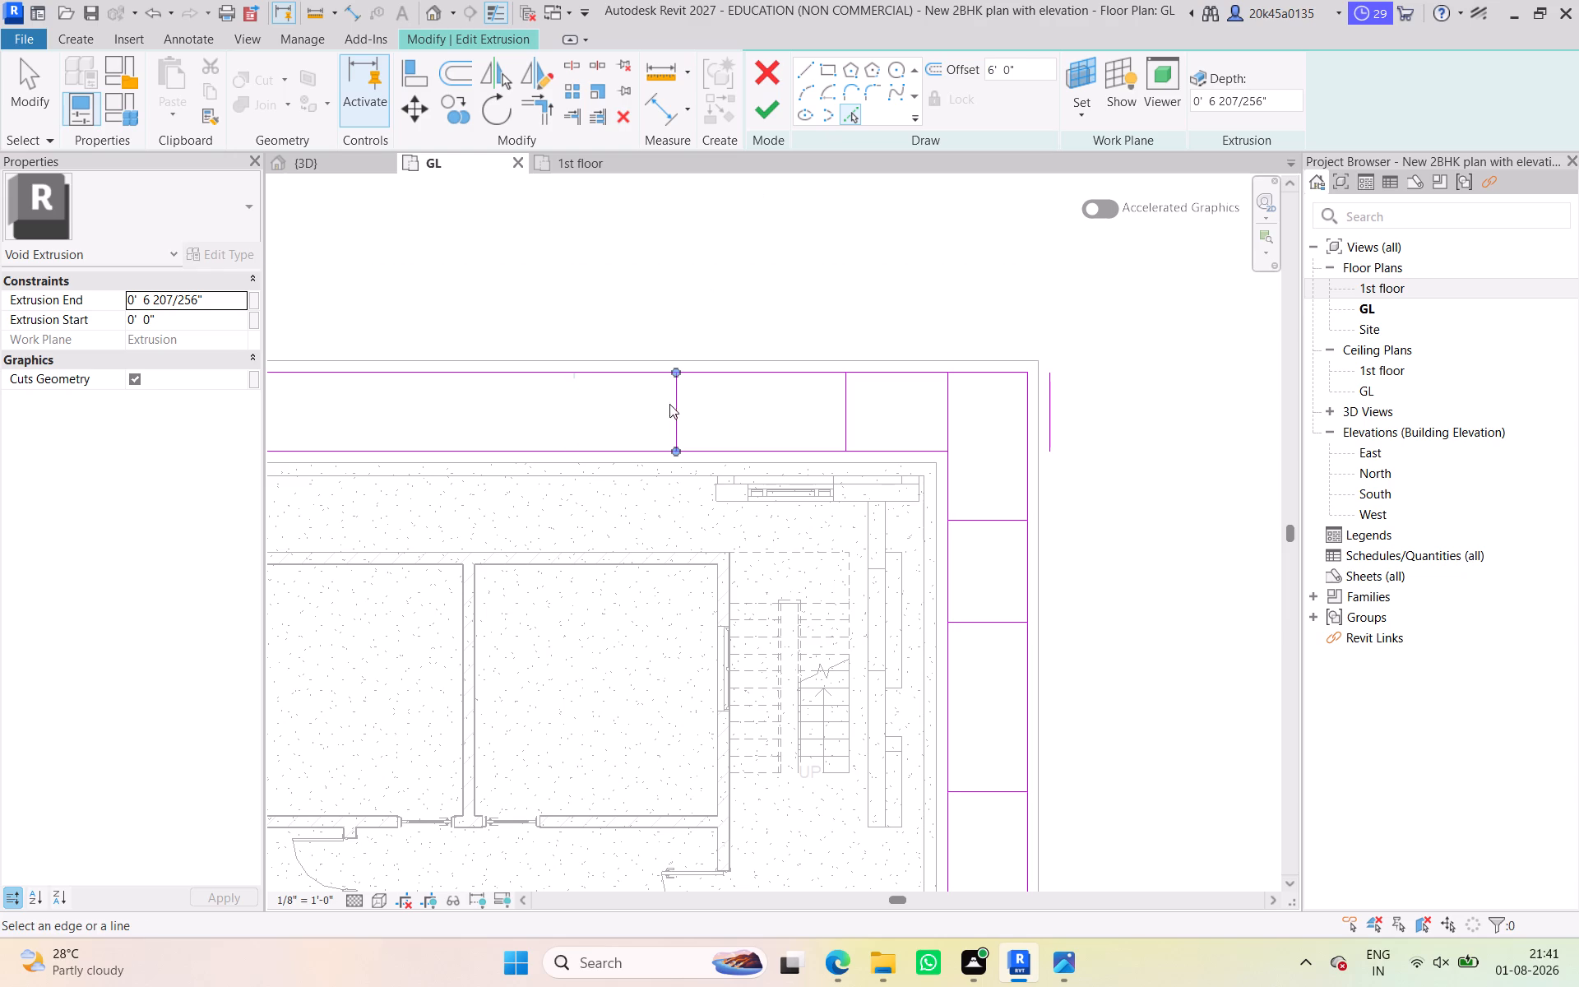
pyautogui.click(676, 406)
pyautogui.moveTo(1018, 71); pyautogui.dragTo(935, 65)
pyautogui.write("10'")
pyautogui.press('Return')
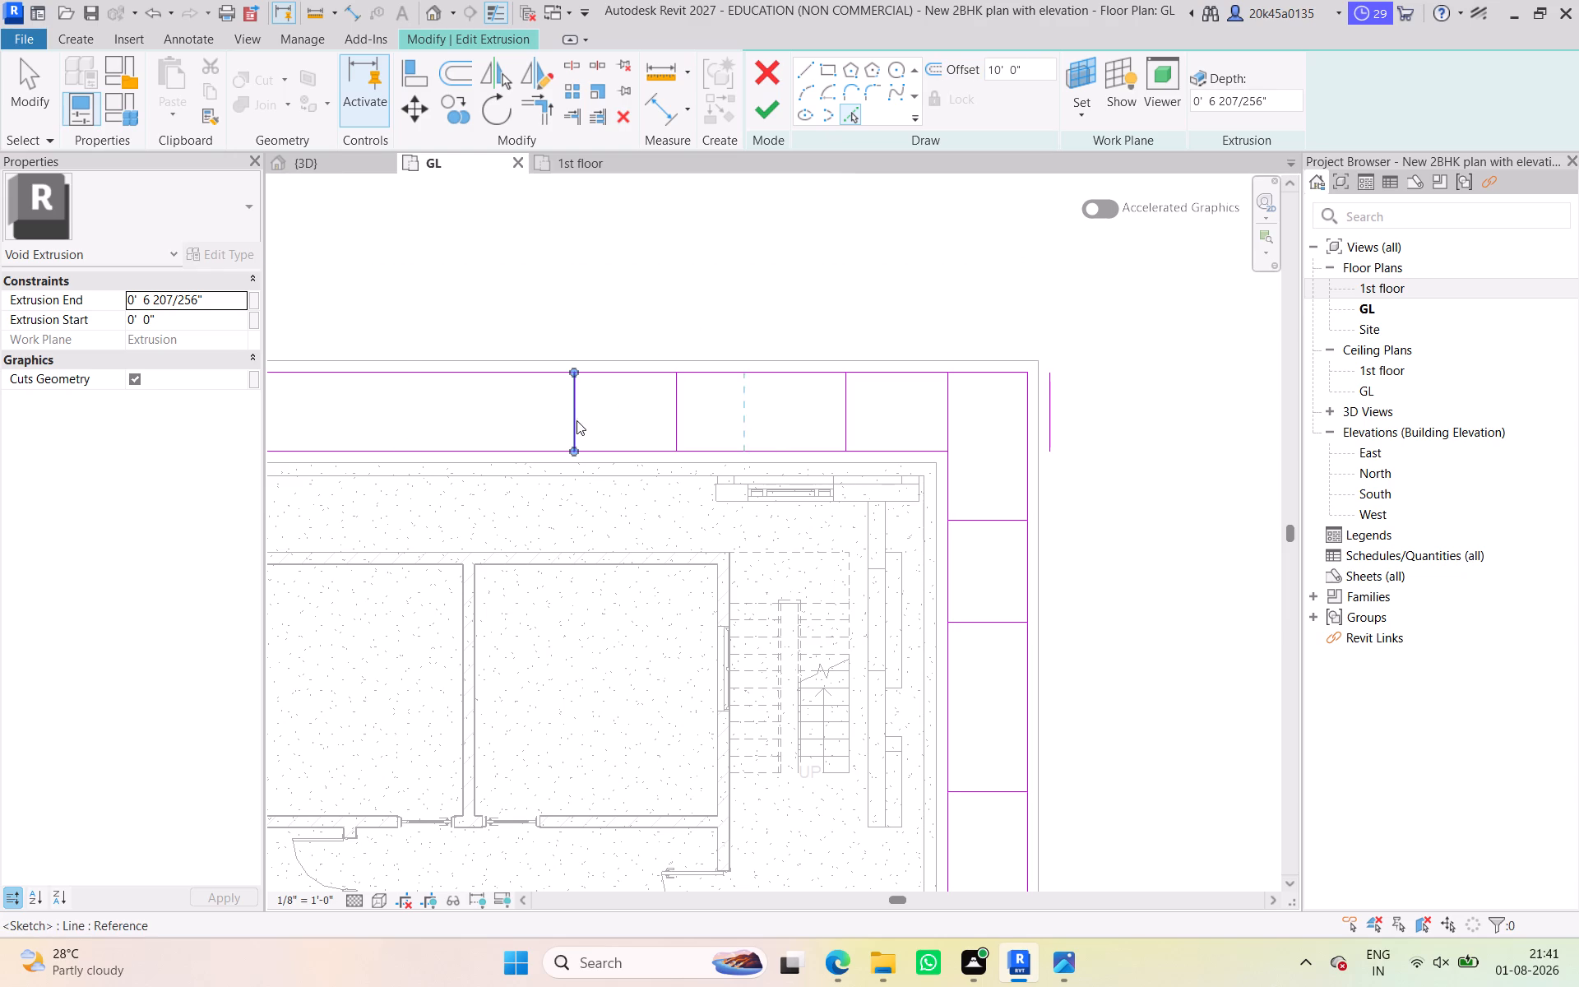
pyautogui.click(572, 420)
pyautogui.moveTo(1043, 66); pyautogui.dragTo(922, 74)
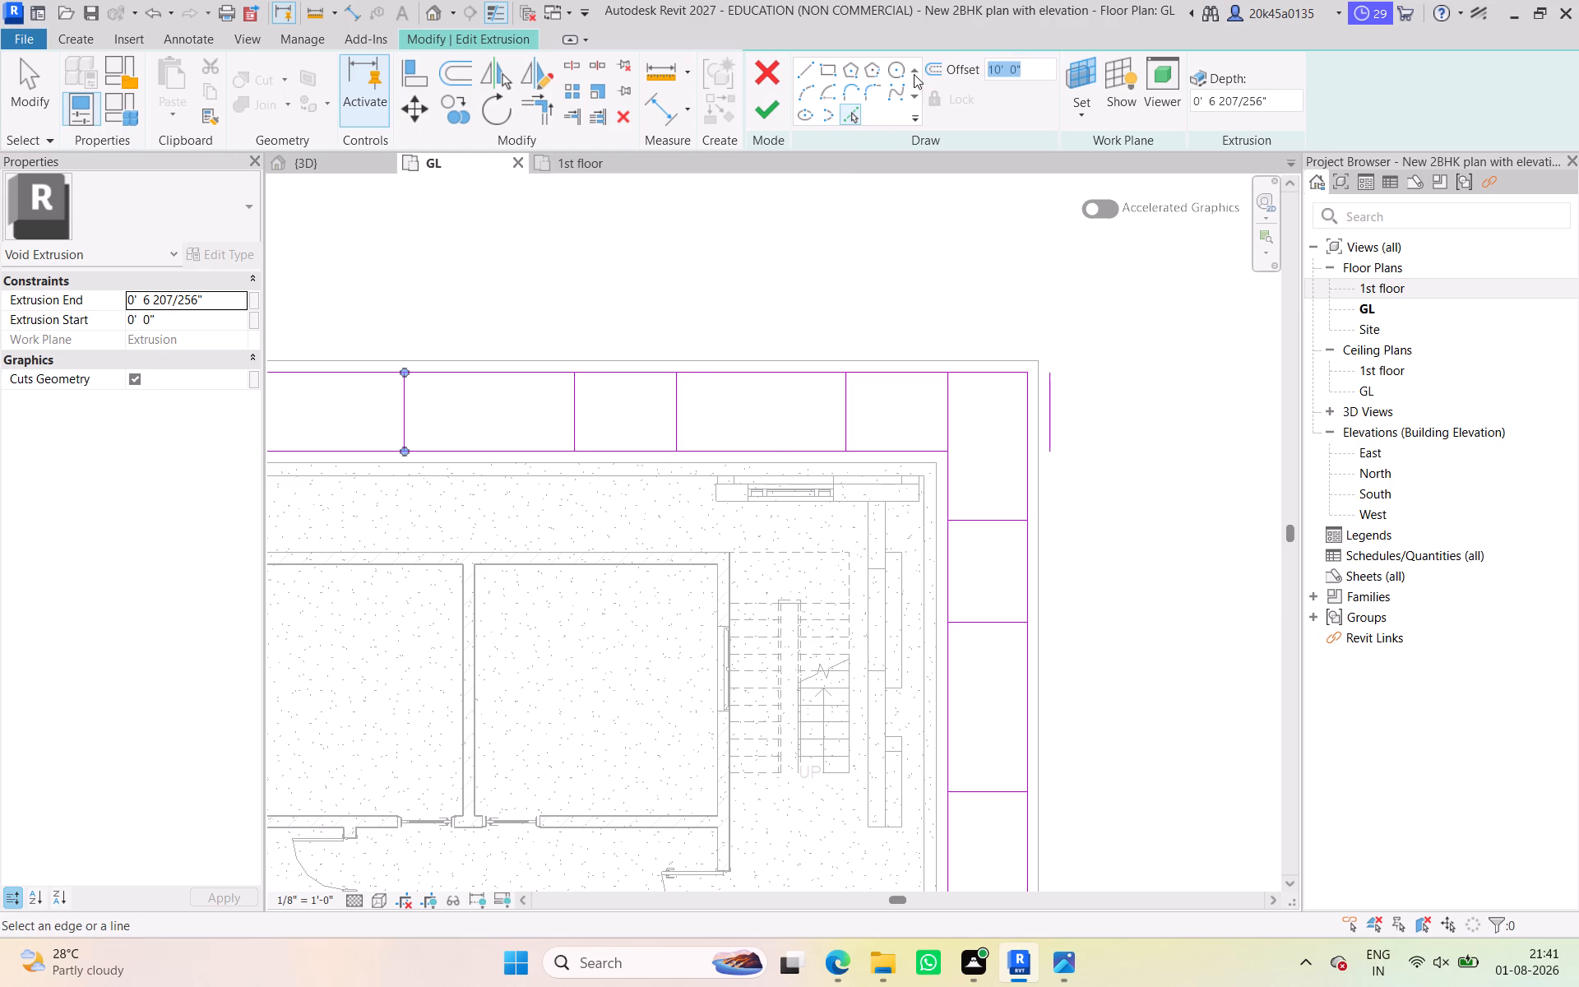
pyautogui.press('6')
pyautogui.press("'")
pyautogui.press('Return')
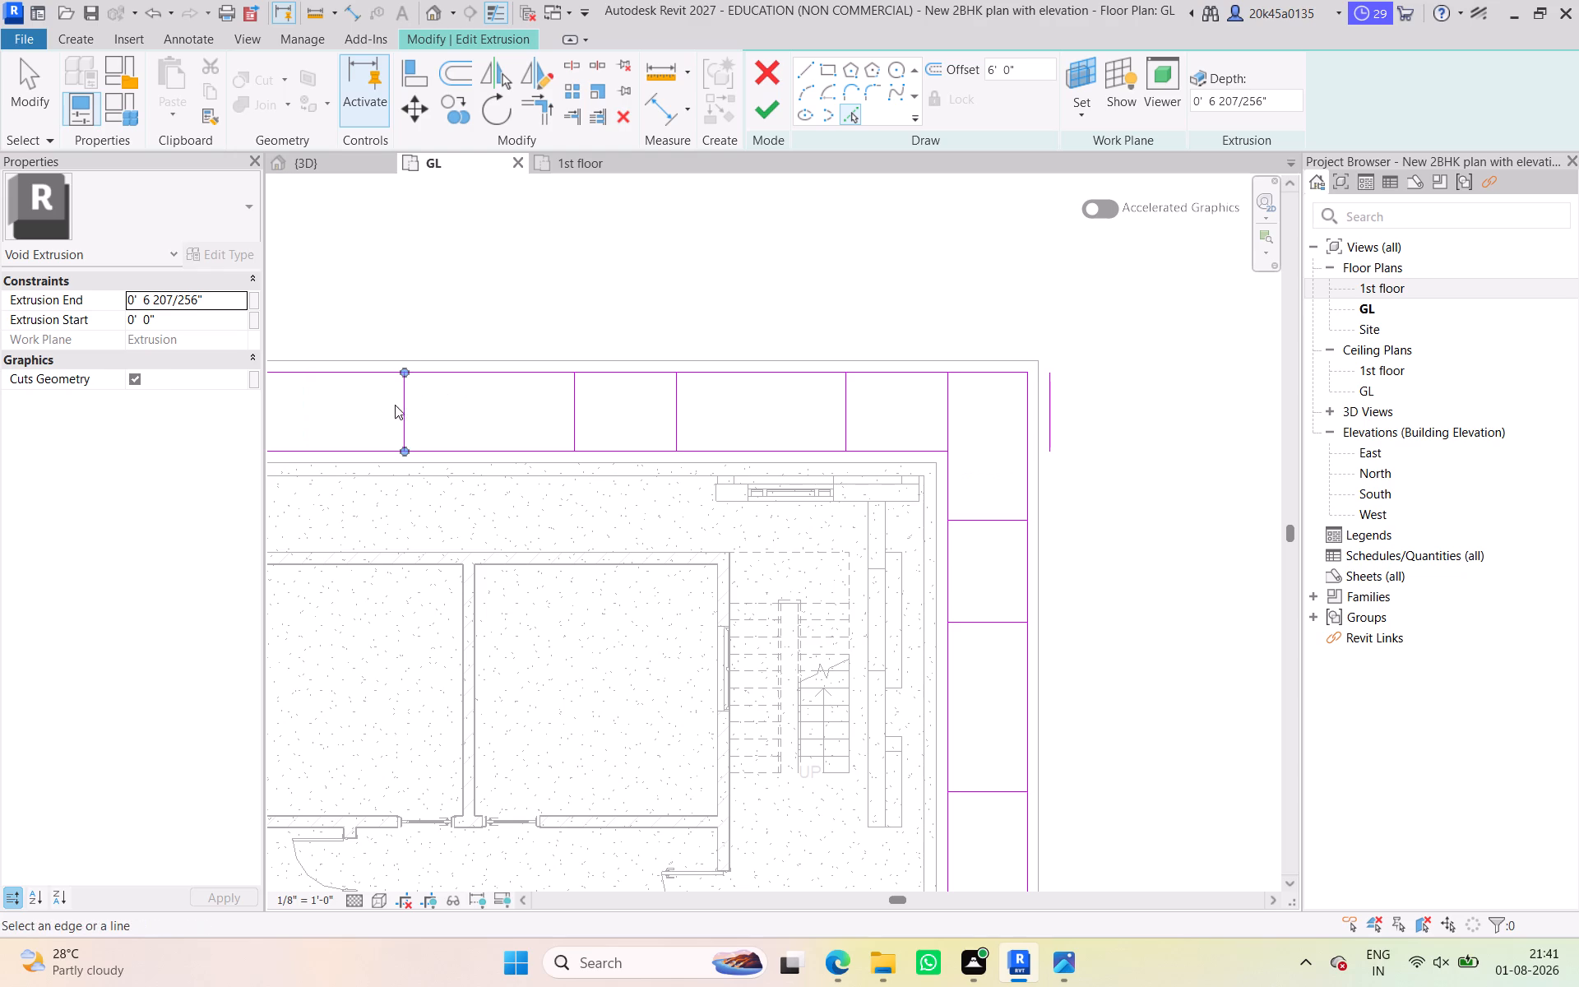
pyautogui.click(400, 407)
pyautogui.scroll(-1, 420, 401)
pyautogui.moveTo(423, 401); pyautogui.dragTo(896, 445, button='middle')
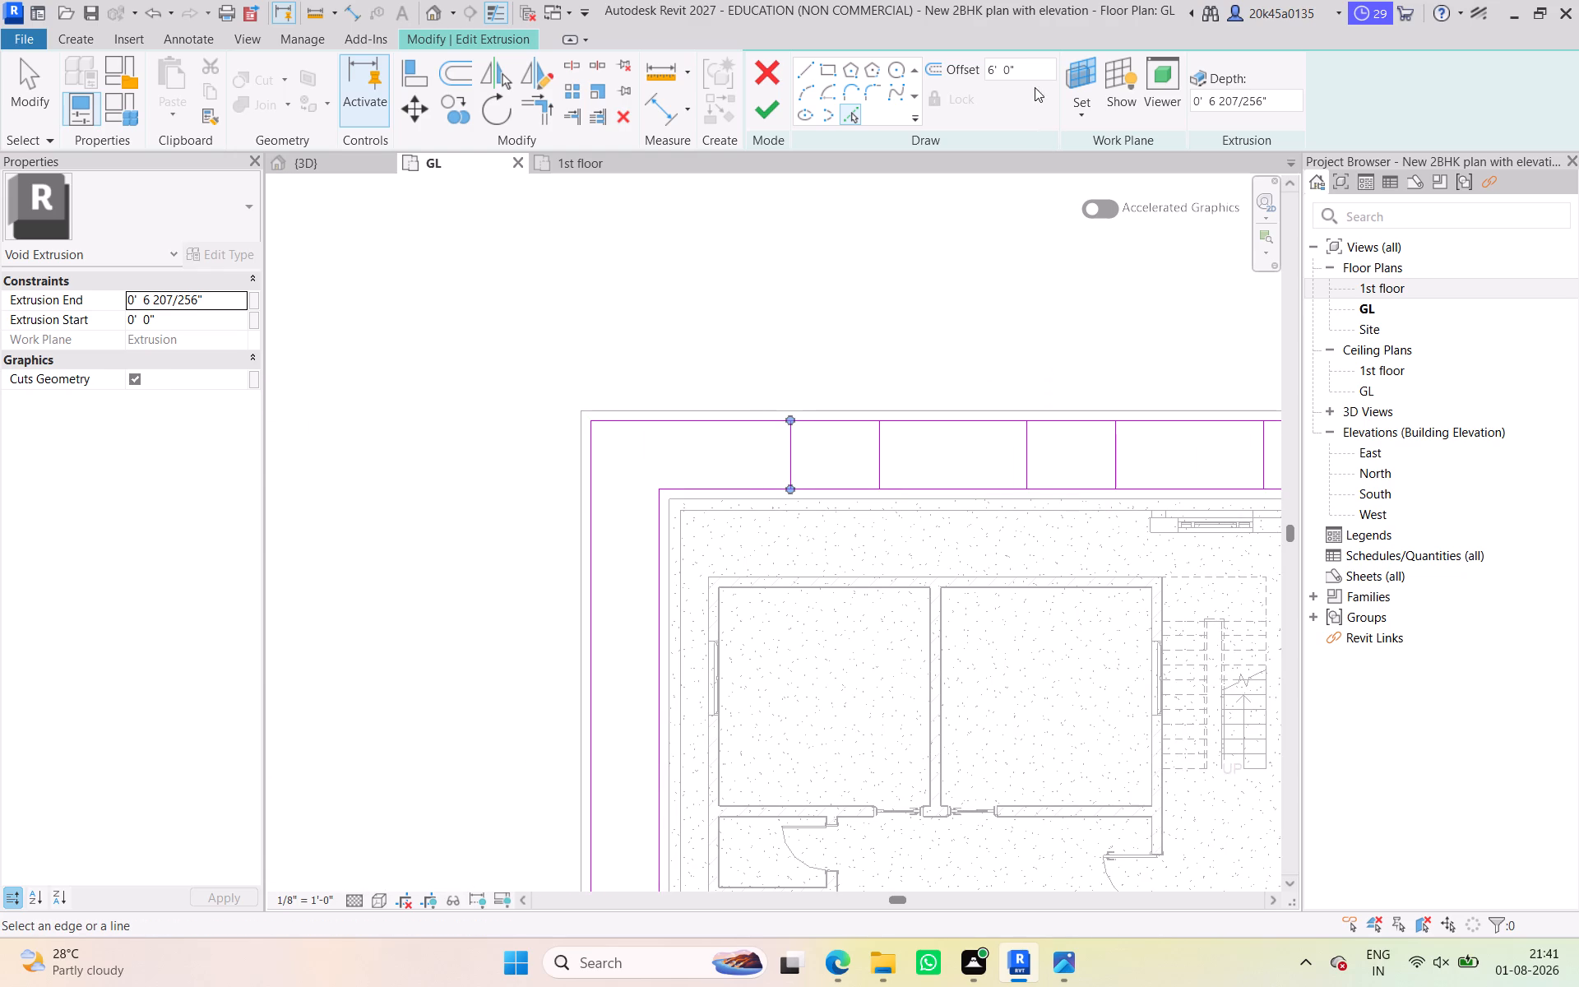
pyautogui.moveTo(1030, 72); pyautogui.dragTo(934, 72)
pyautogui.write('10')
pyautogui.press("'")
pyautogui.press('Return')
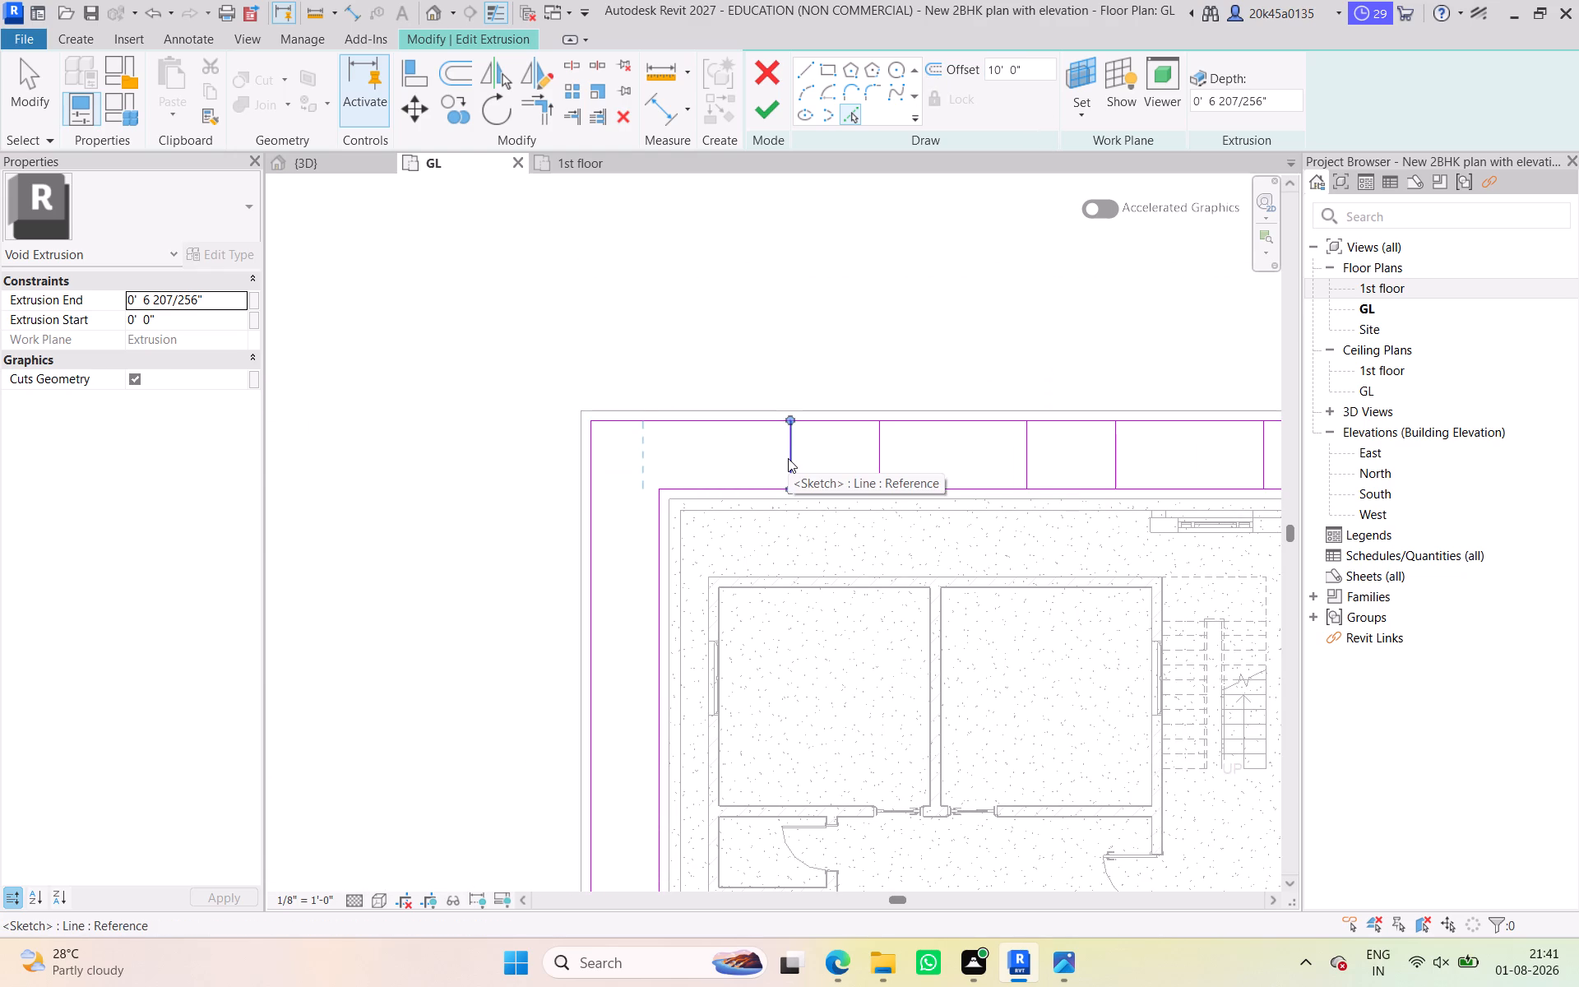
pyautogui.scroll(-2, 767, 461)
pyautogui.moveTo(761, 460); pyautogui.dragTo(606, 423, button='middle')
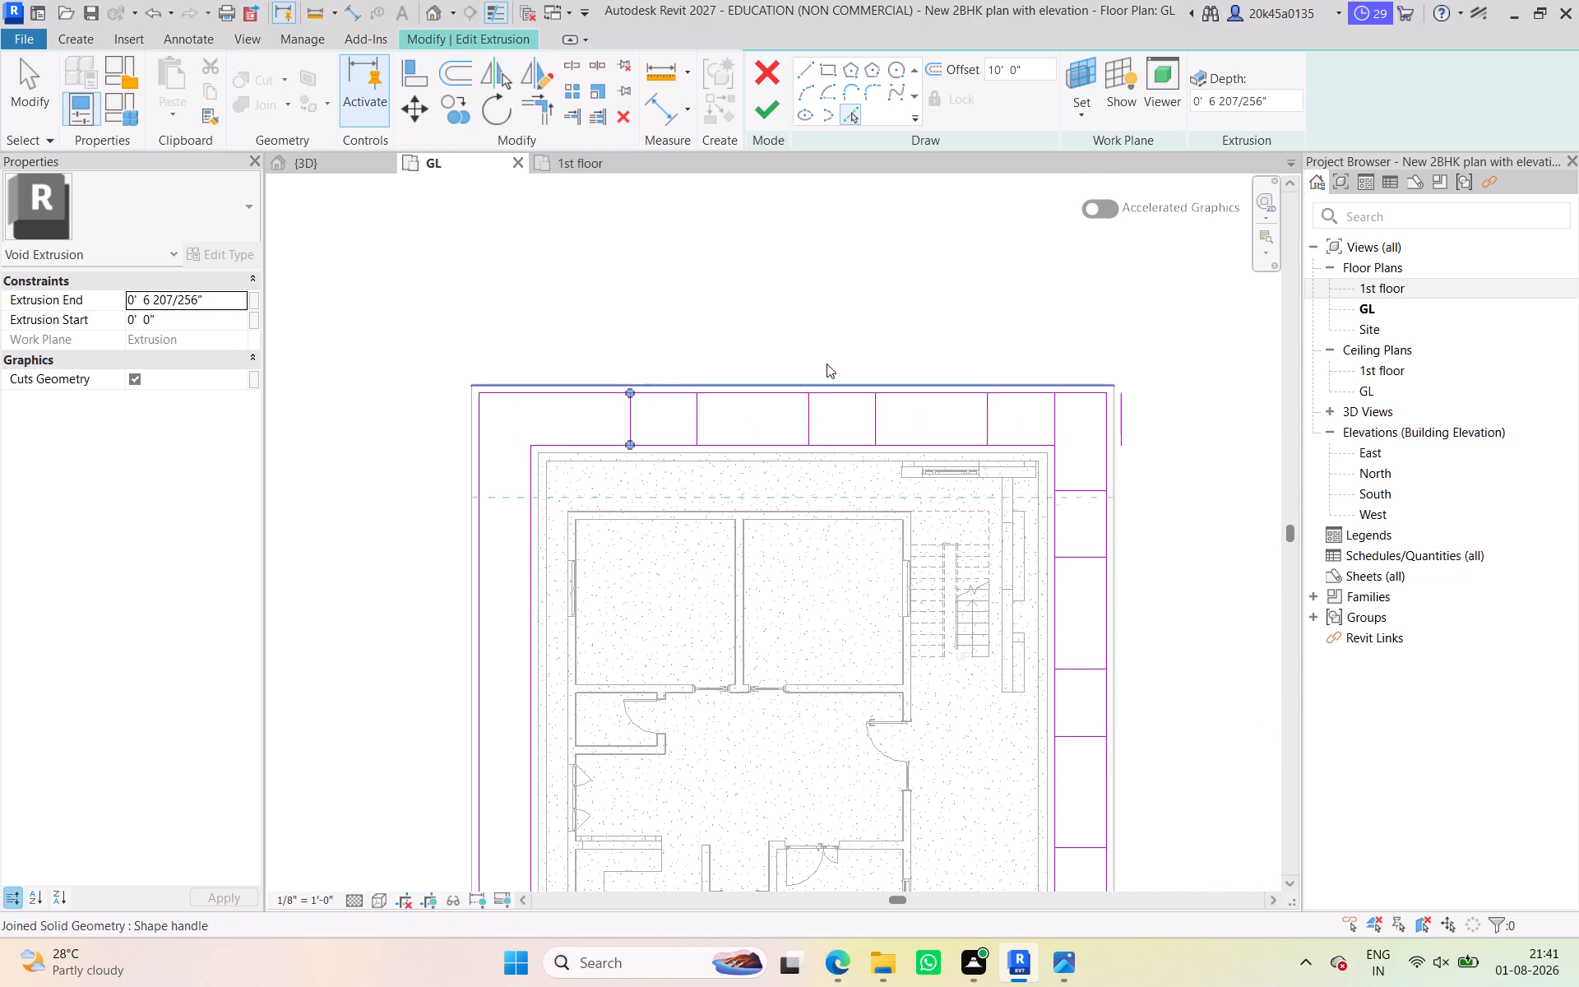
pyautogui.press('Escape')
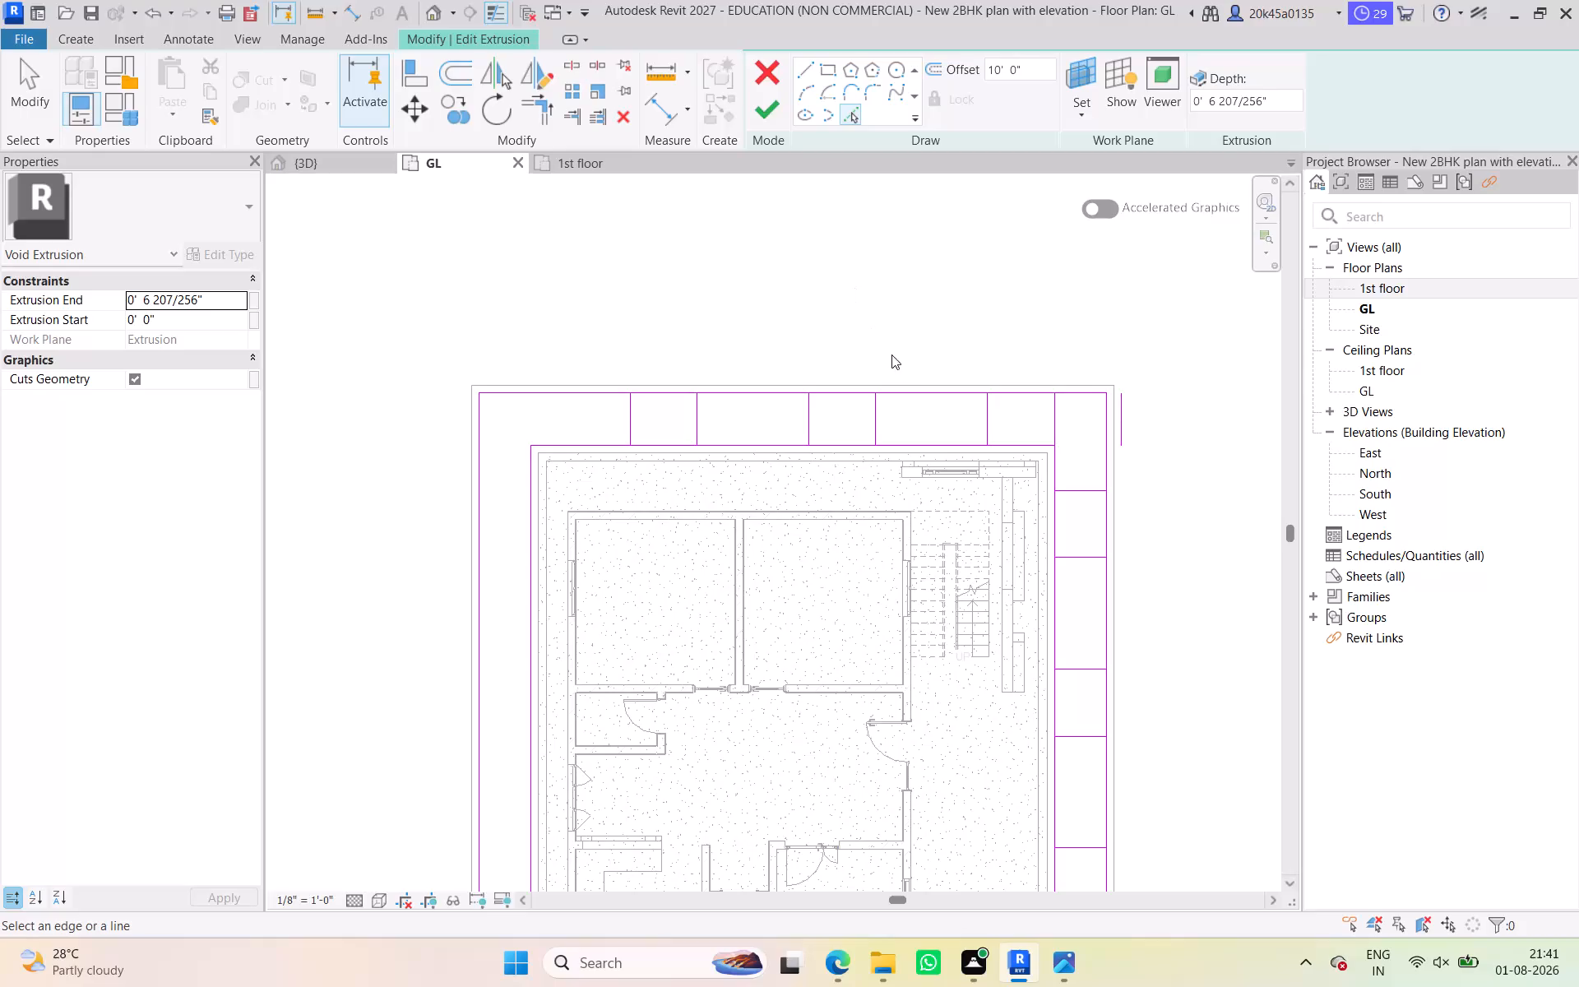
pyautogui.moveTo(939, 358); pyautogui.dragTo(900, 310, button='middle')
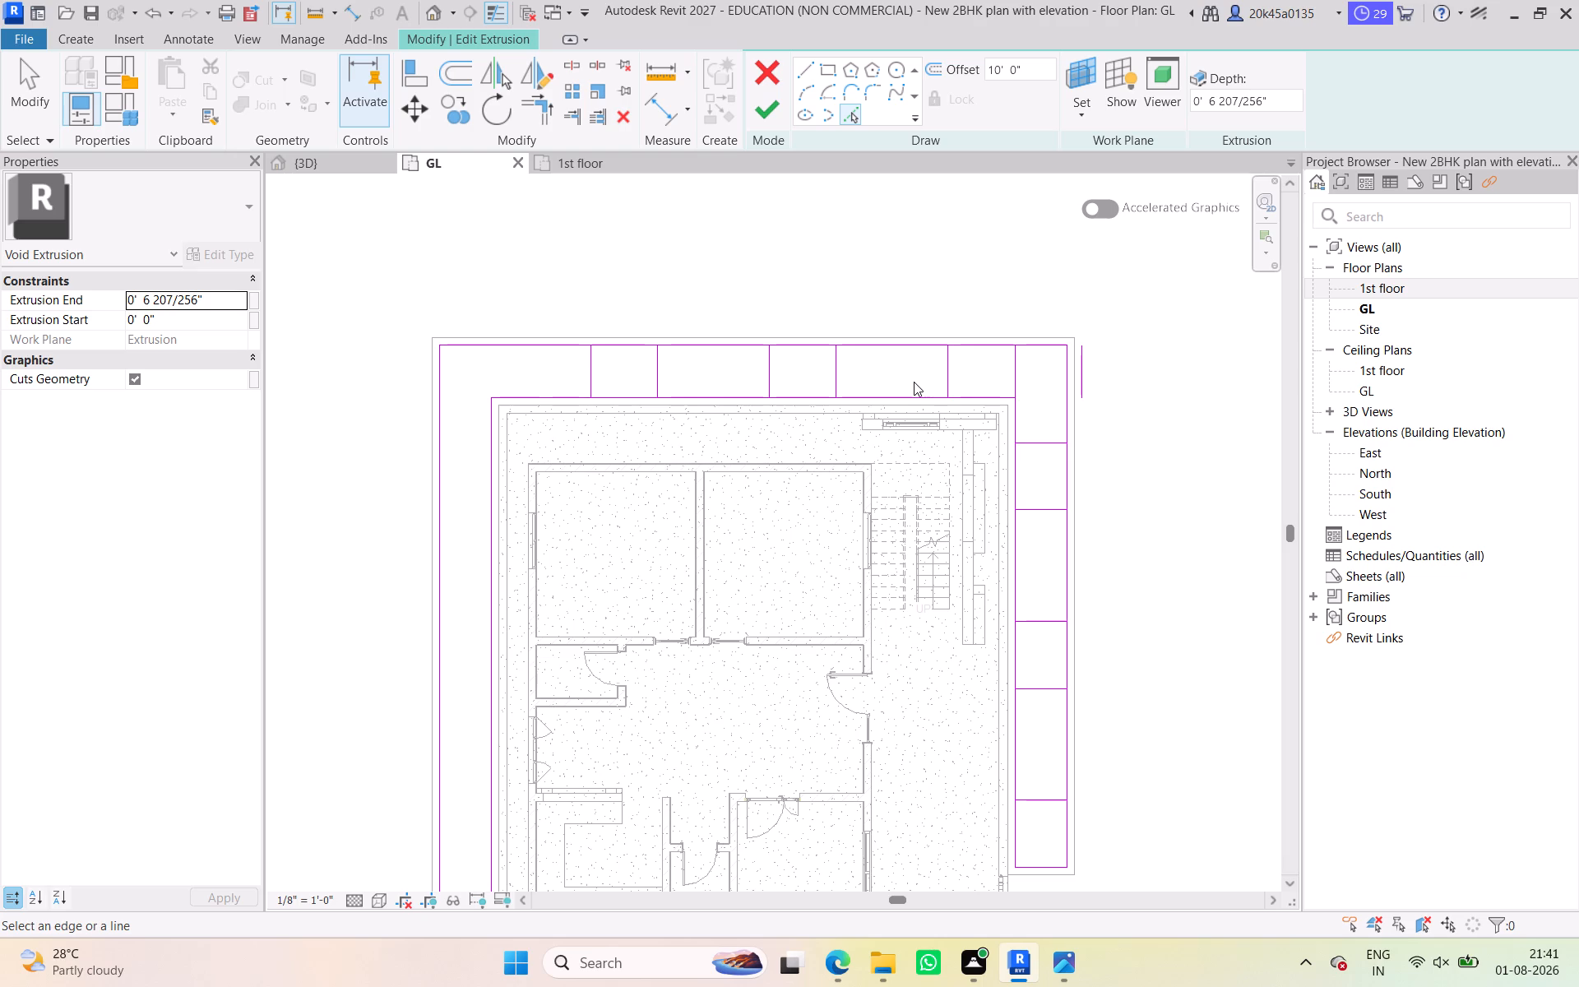
# Undo the cross lines along the recess's upper run, back to the corner line near the staircase.
pyautogui.hotkey('ctrl', 'z')
pyautogui.hotkey('ctrl', 'z')
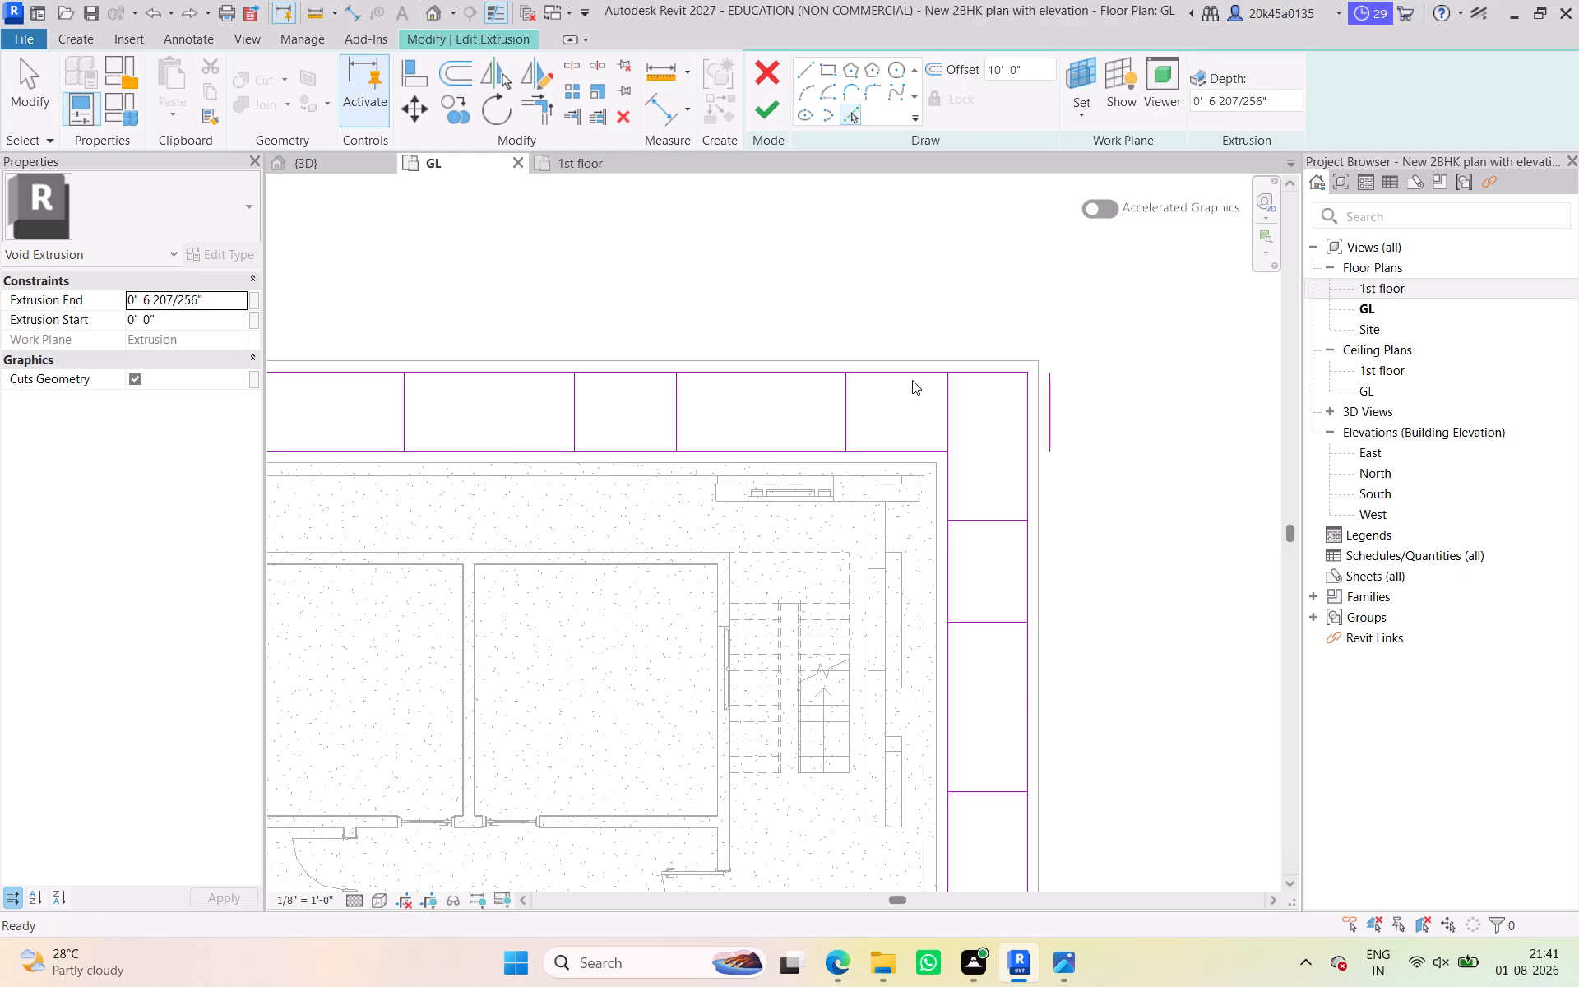
pyautogui.hotkey('ctrl', 'z')
pyautogui.hotkey('ctrl', 'z')
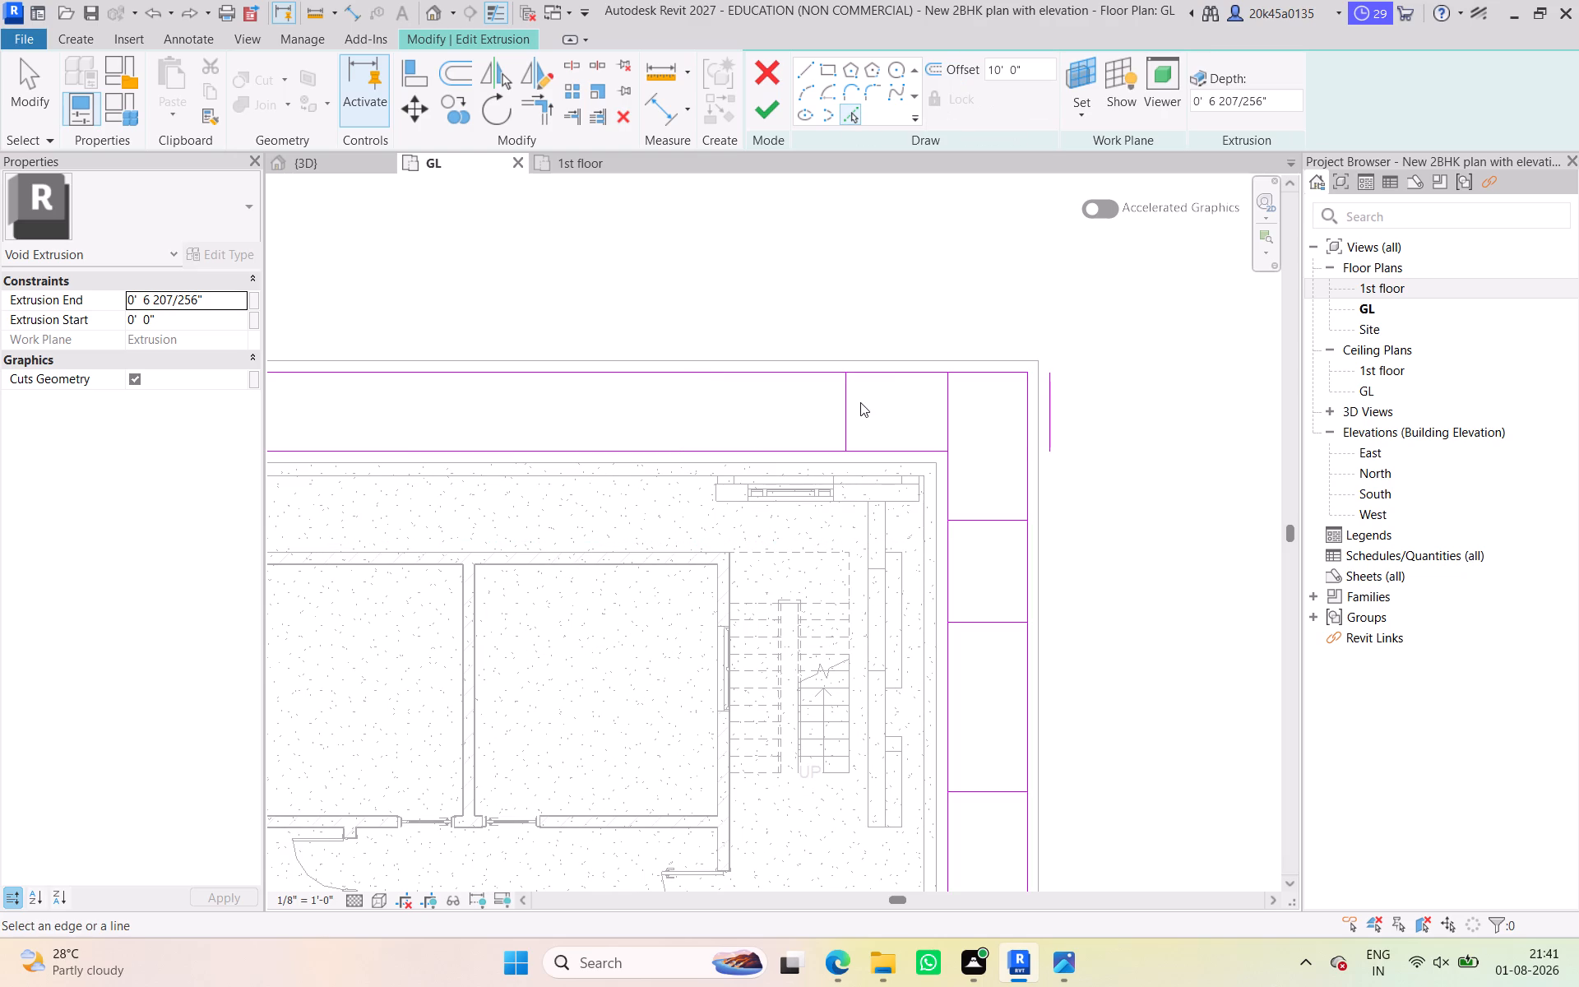
pyautogui.hotkey('ctrl', 'z')
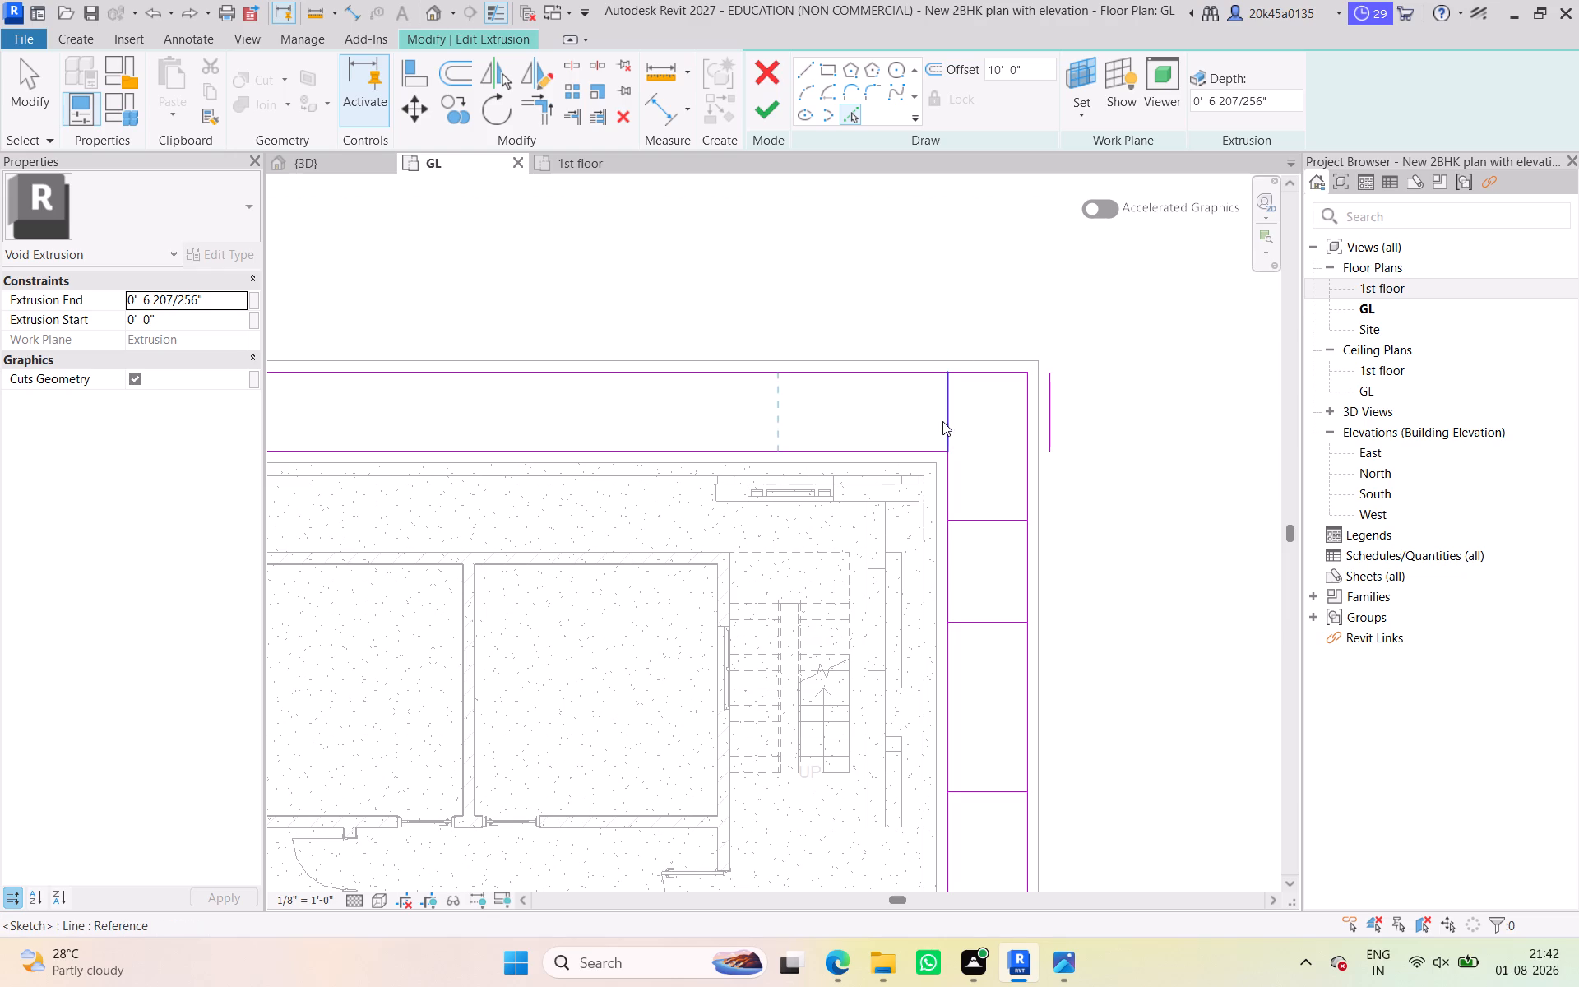
pyautogui.press('`')
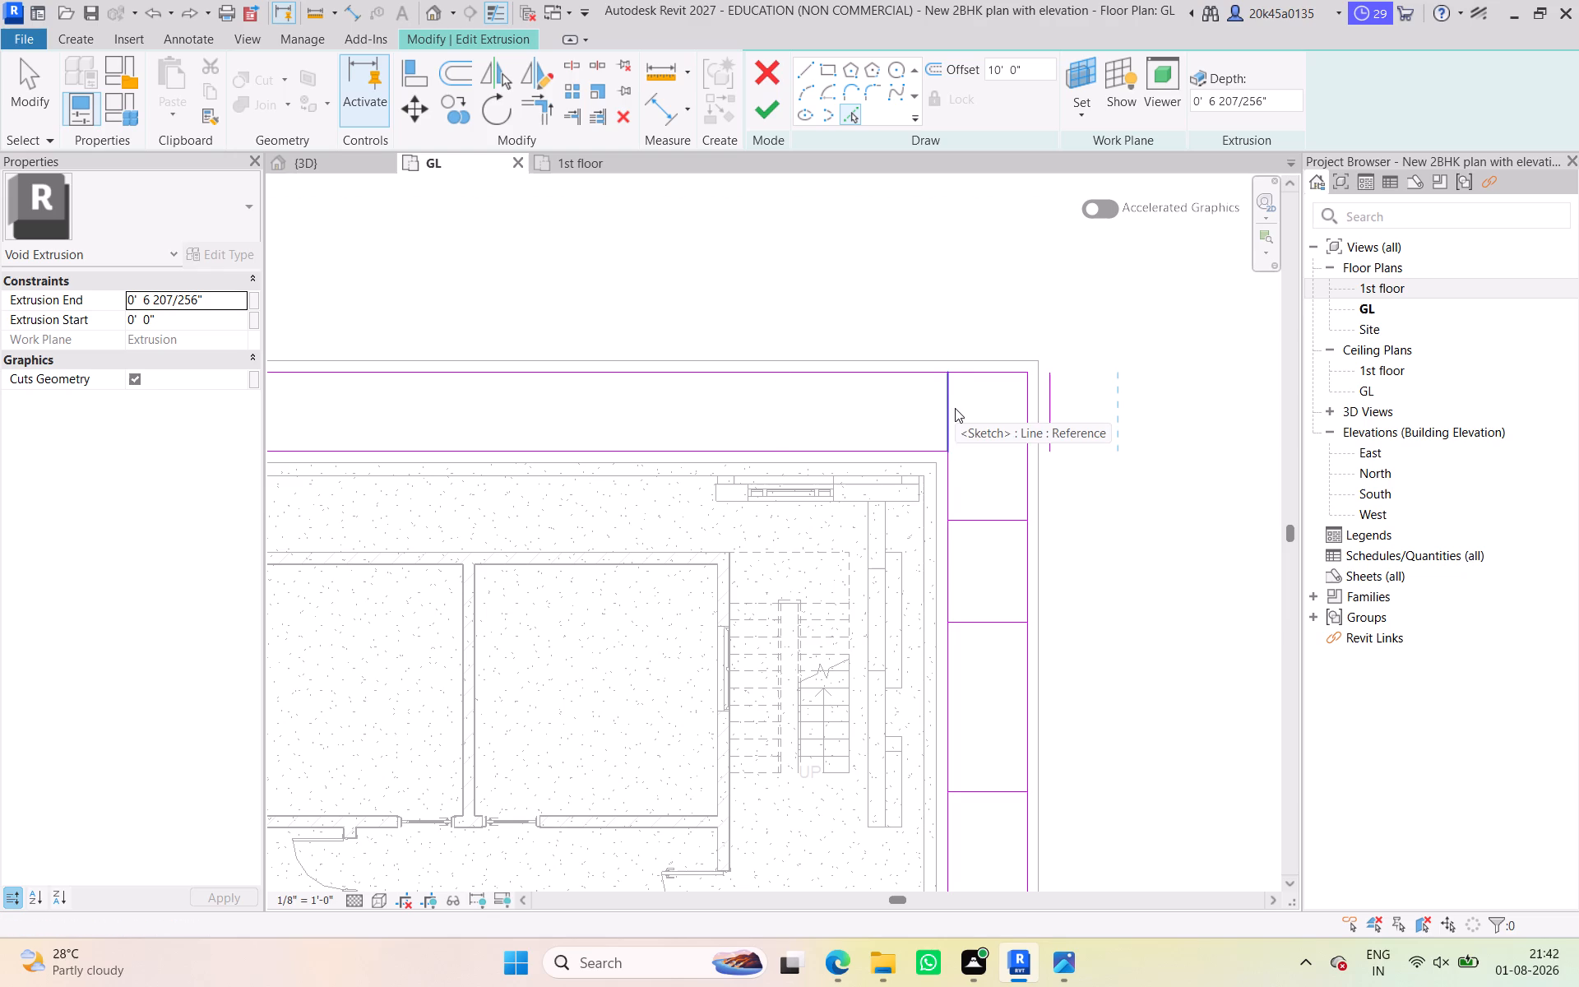
pyautogui.press('Escape')
pyautogui.press('Escape')
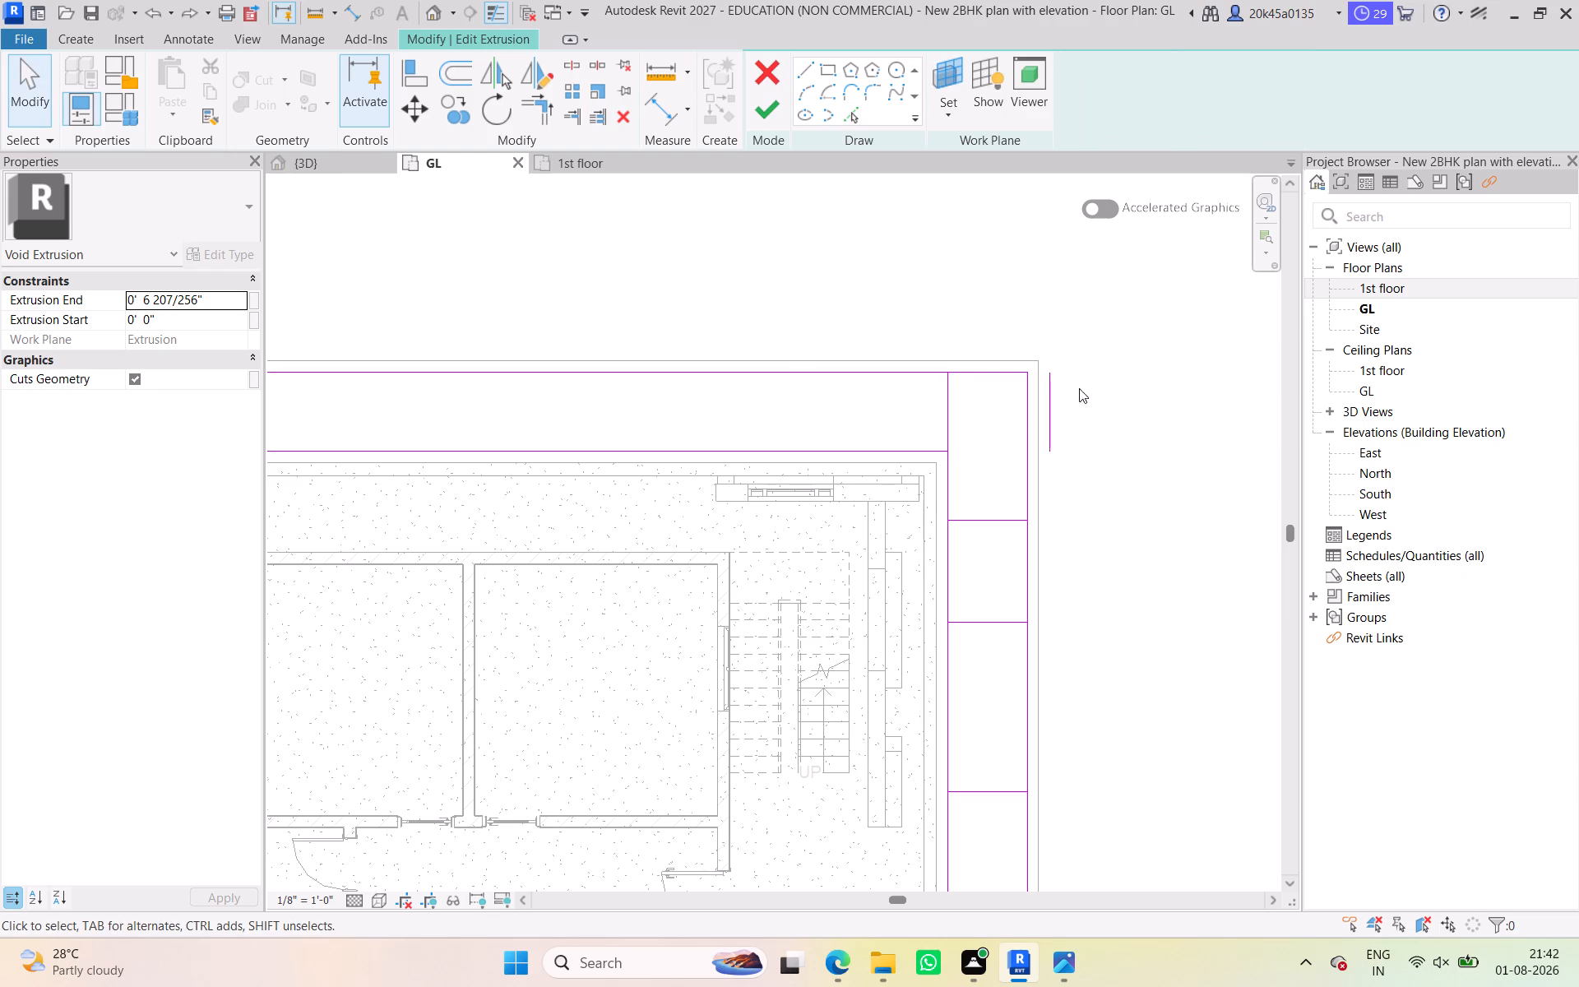
# Delete the stray line outside the recess's outer edge near the staircase corner.
pyautogui.click(1051, 407)
pyautogui.press('Delete')
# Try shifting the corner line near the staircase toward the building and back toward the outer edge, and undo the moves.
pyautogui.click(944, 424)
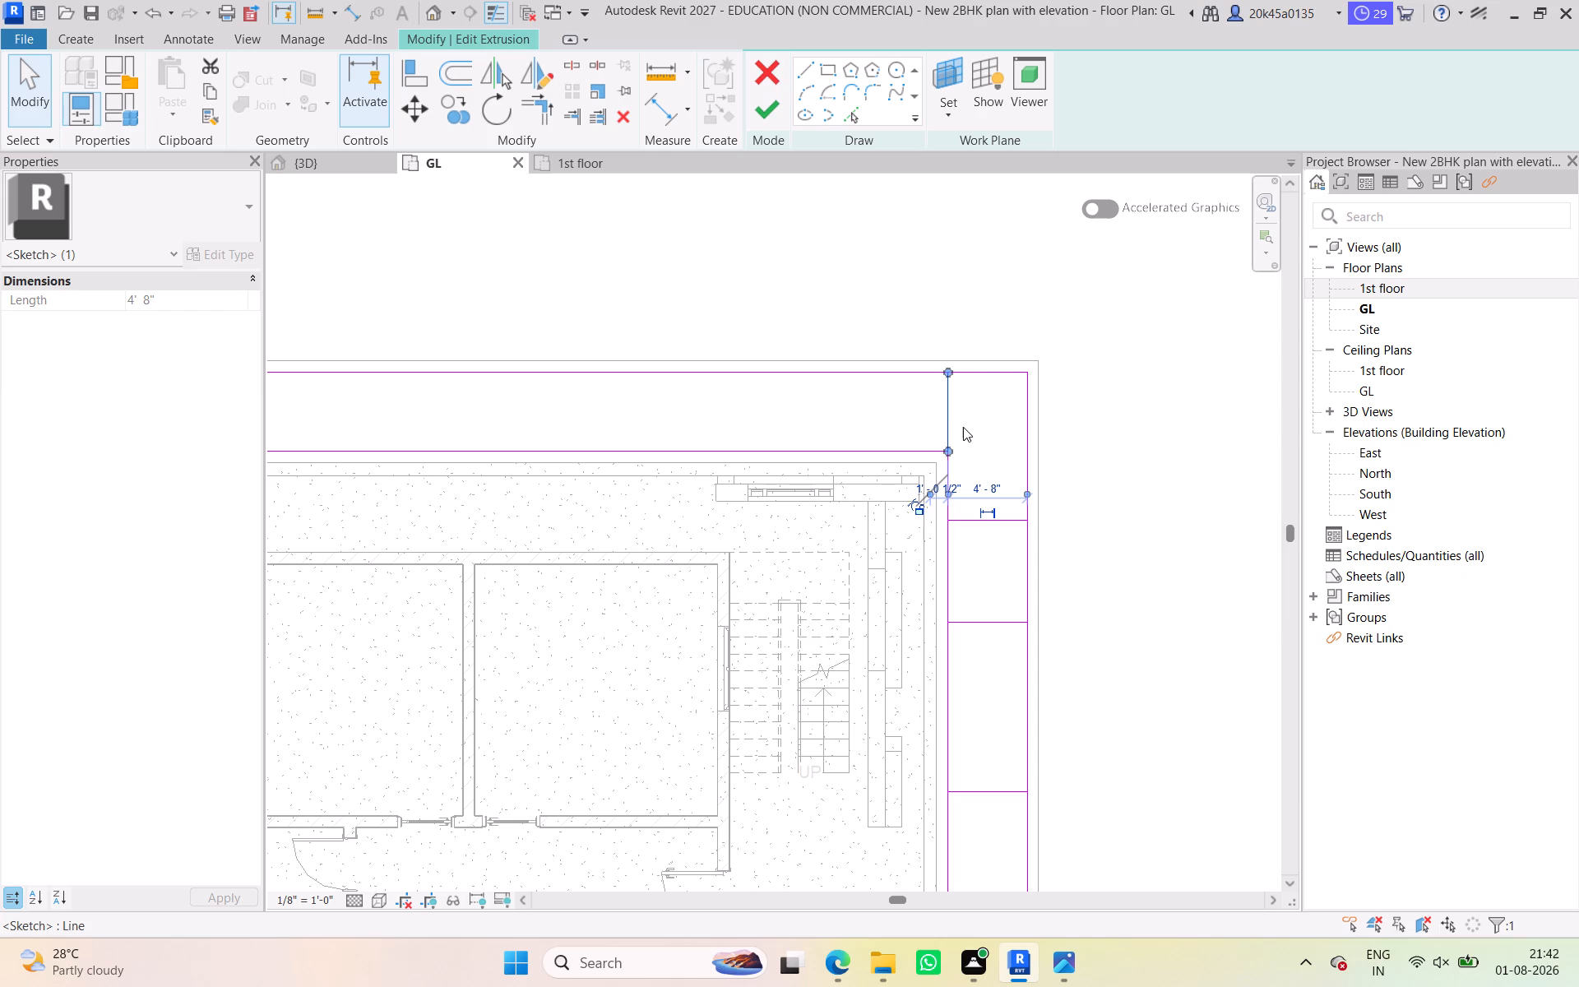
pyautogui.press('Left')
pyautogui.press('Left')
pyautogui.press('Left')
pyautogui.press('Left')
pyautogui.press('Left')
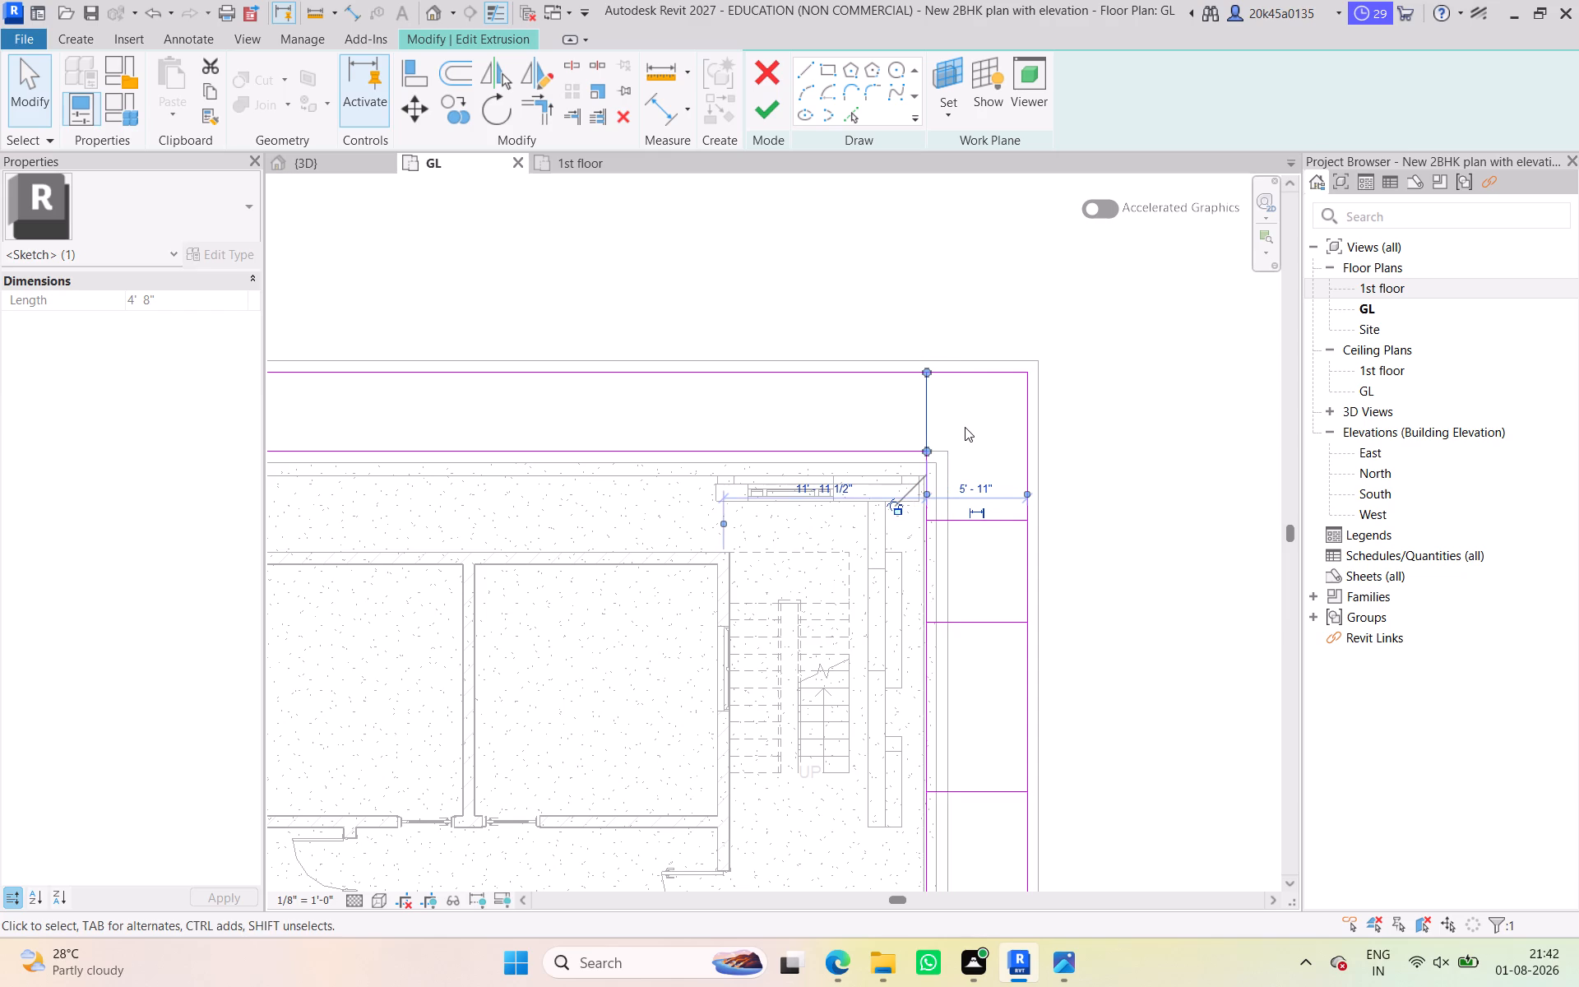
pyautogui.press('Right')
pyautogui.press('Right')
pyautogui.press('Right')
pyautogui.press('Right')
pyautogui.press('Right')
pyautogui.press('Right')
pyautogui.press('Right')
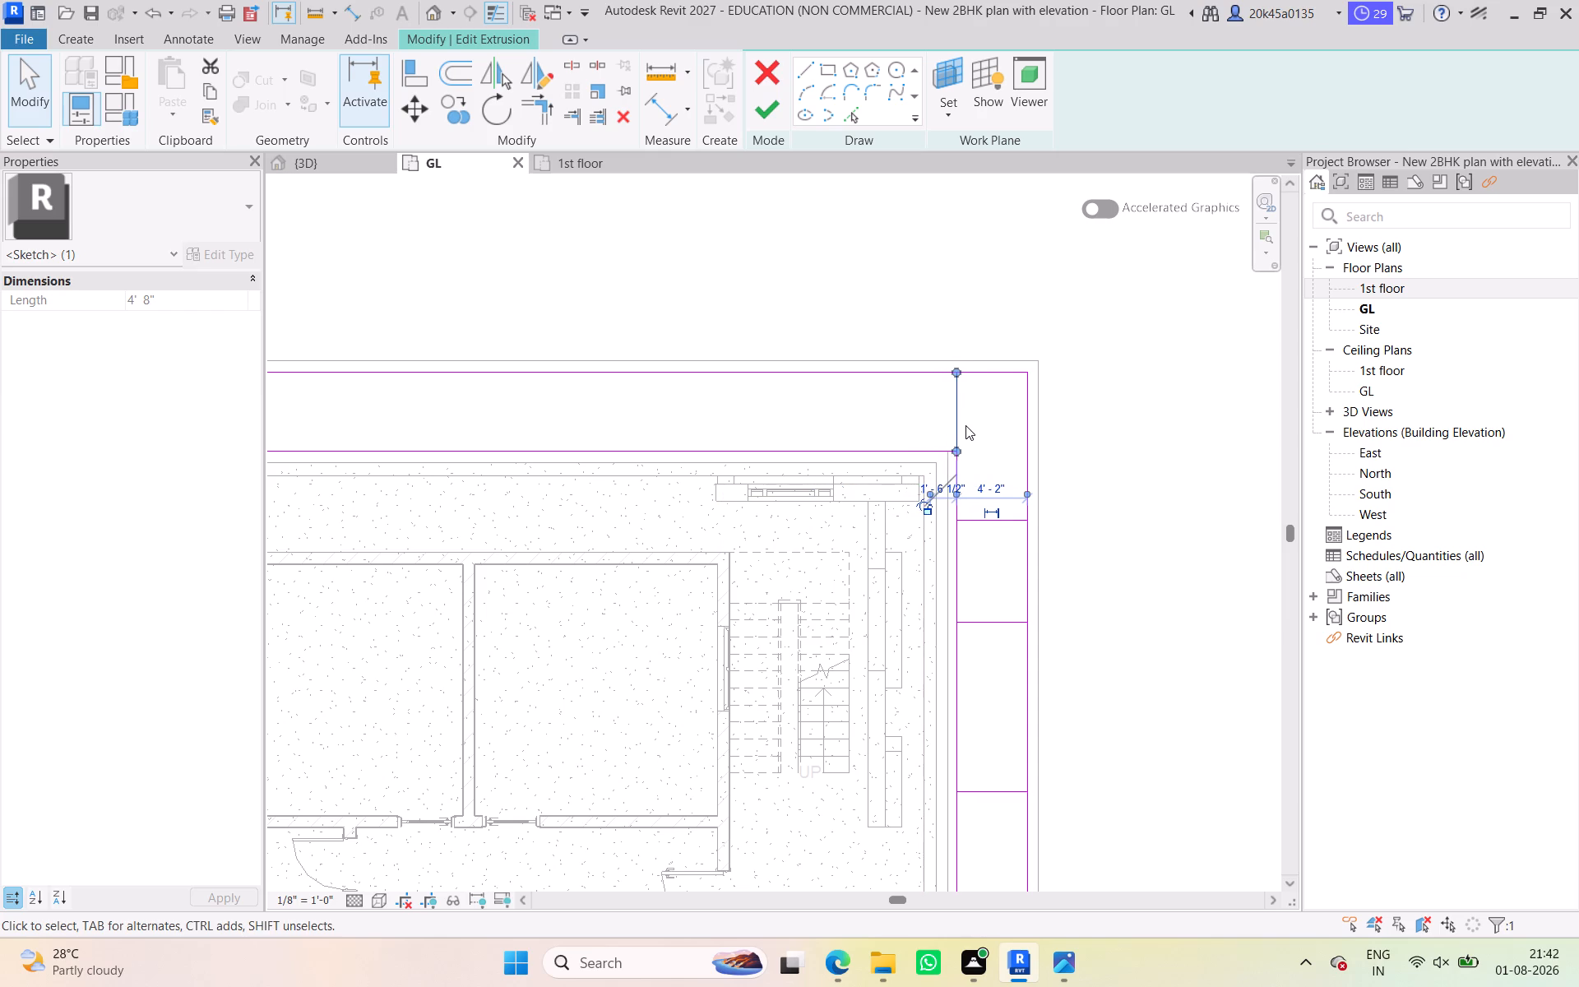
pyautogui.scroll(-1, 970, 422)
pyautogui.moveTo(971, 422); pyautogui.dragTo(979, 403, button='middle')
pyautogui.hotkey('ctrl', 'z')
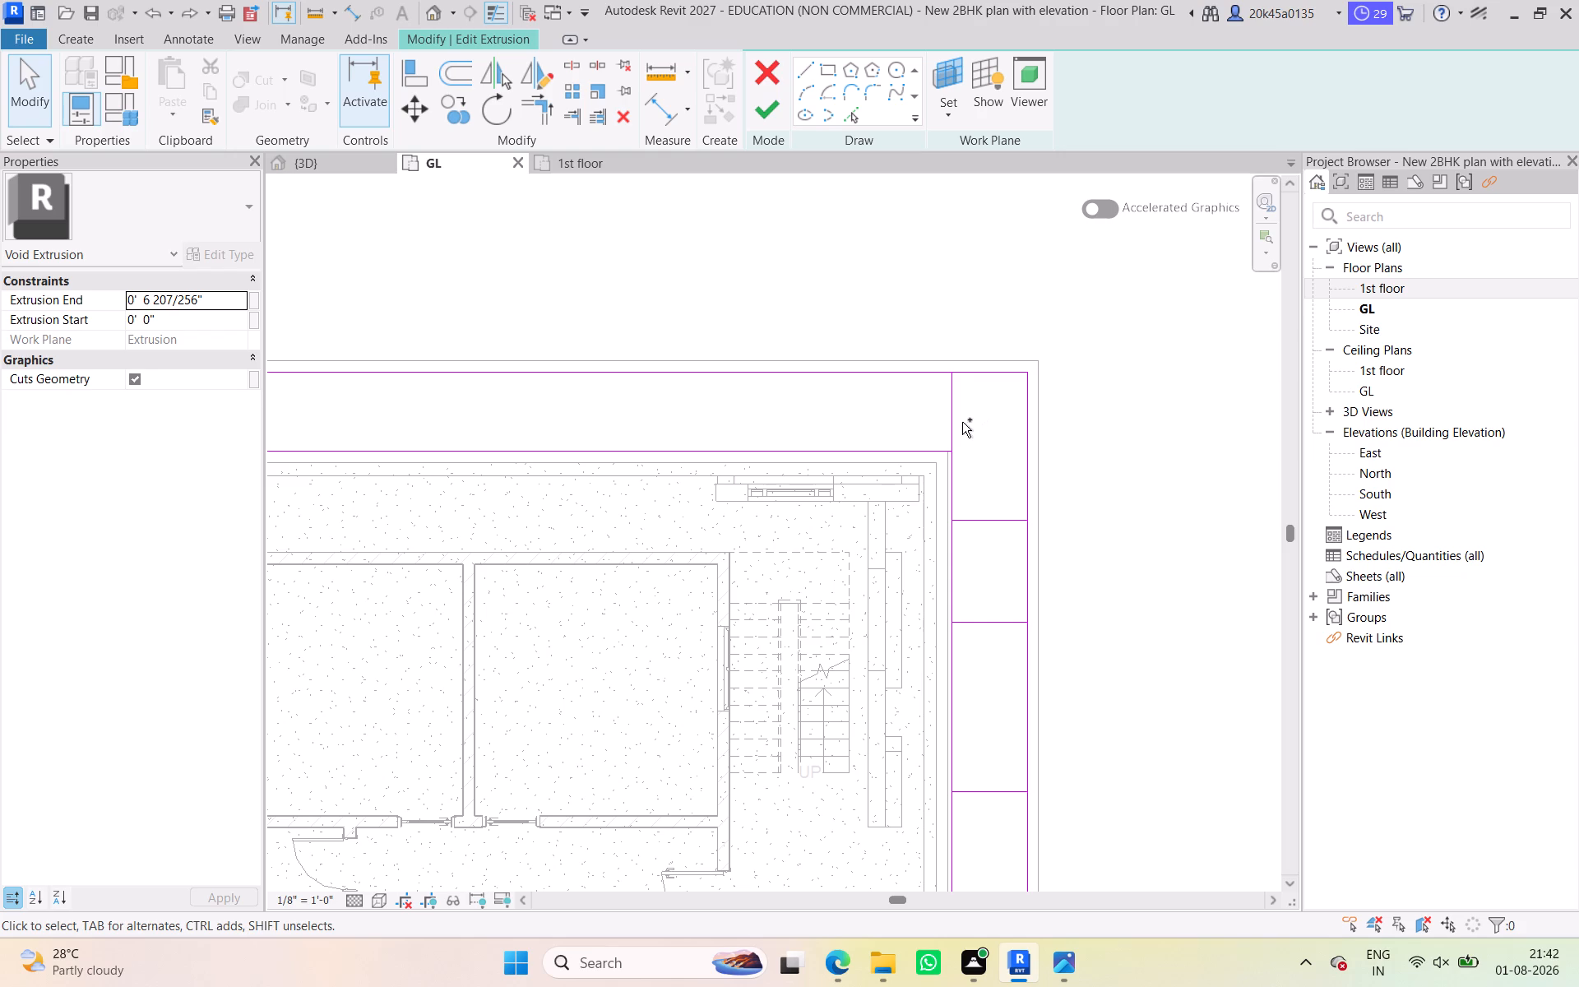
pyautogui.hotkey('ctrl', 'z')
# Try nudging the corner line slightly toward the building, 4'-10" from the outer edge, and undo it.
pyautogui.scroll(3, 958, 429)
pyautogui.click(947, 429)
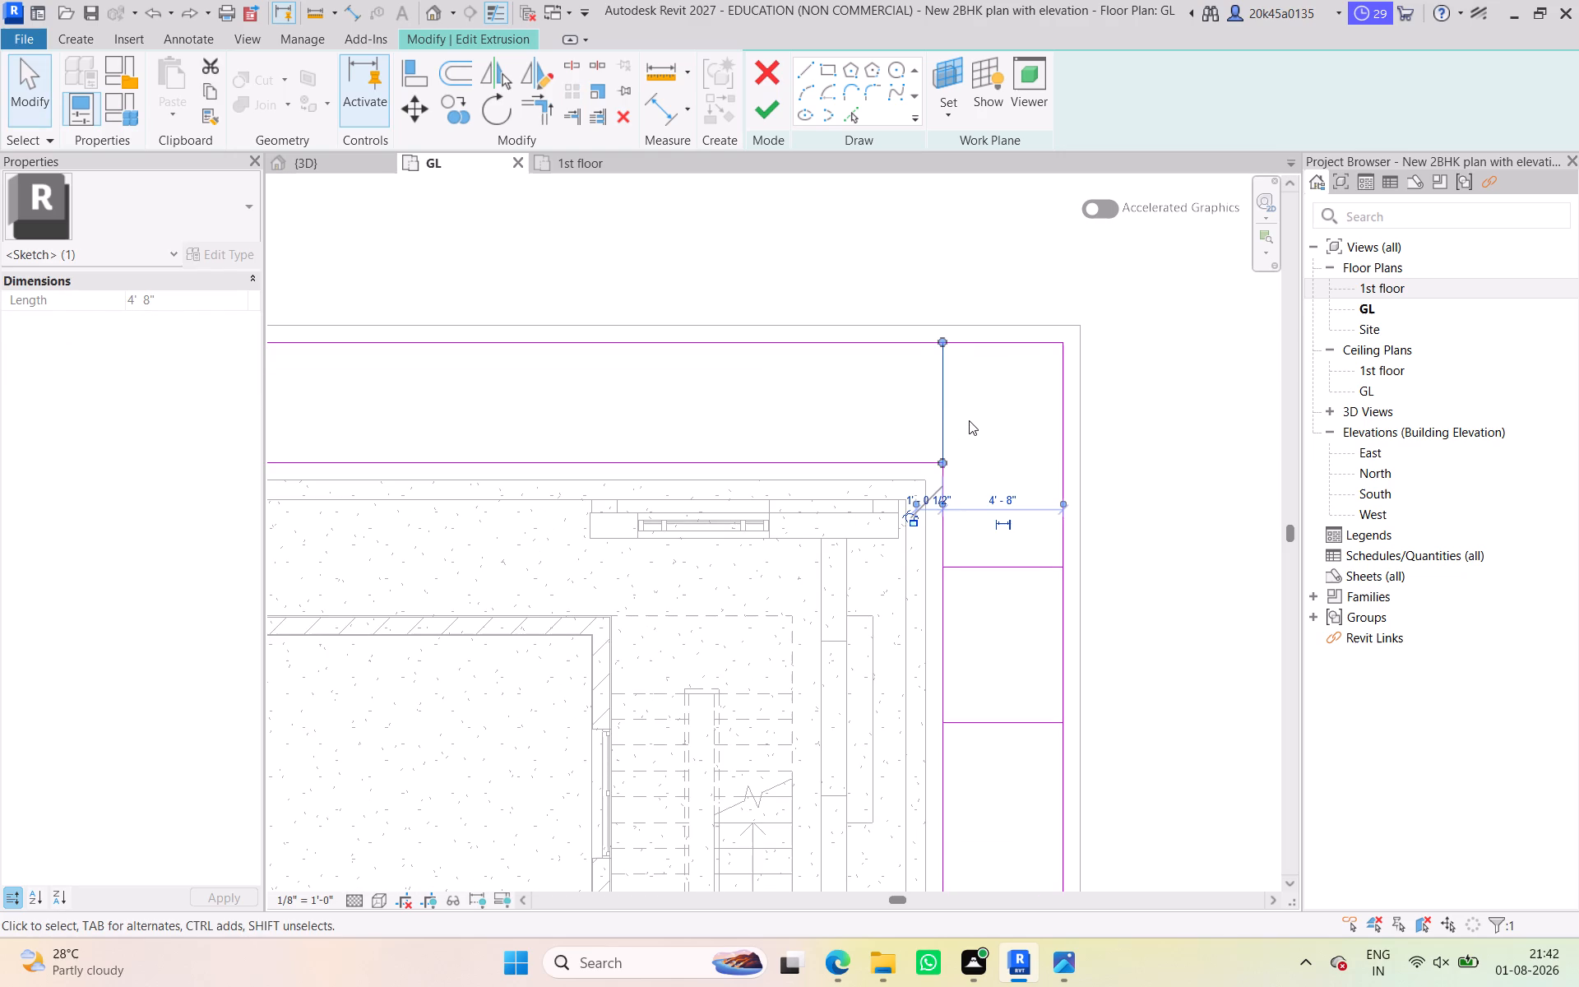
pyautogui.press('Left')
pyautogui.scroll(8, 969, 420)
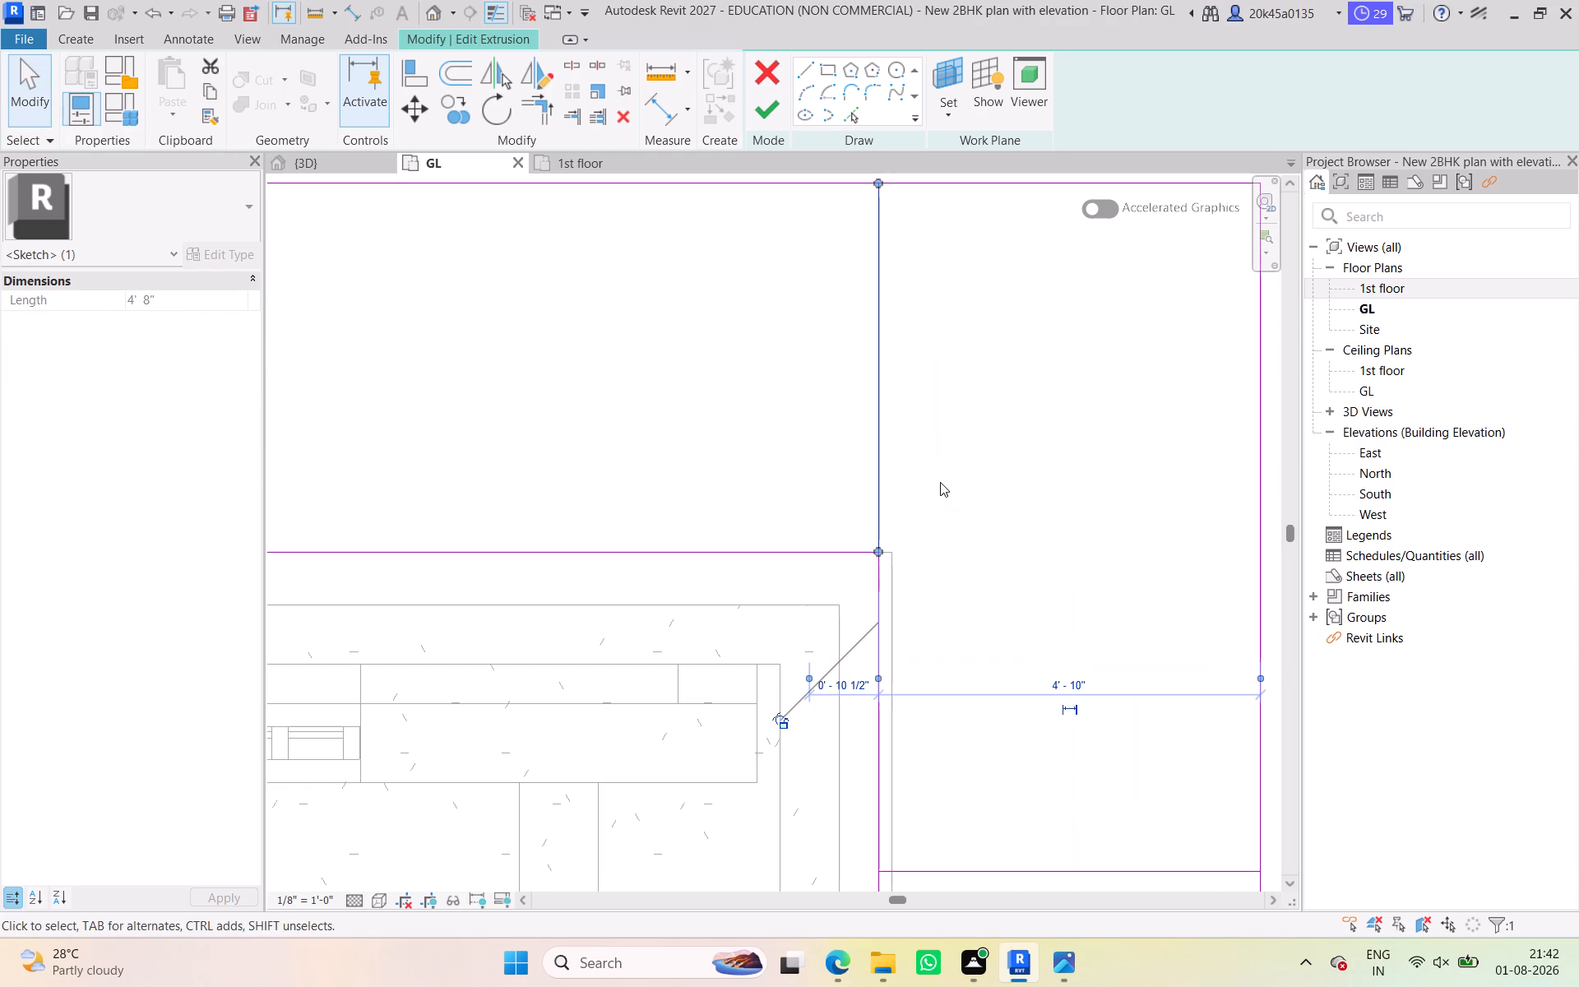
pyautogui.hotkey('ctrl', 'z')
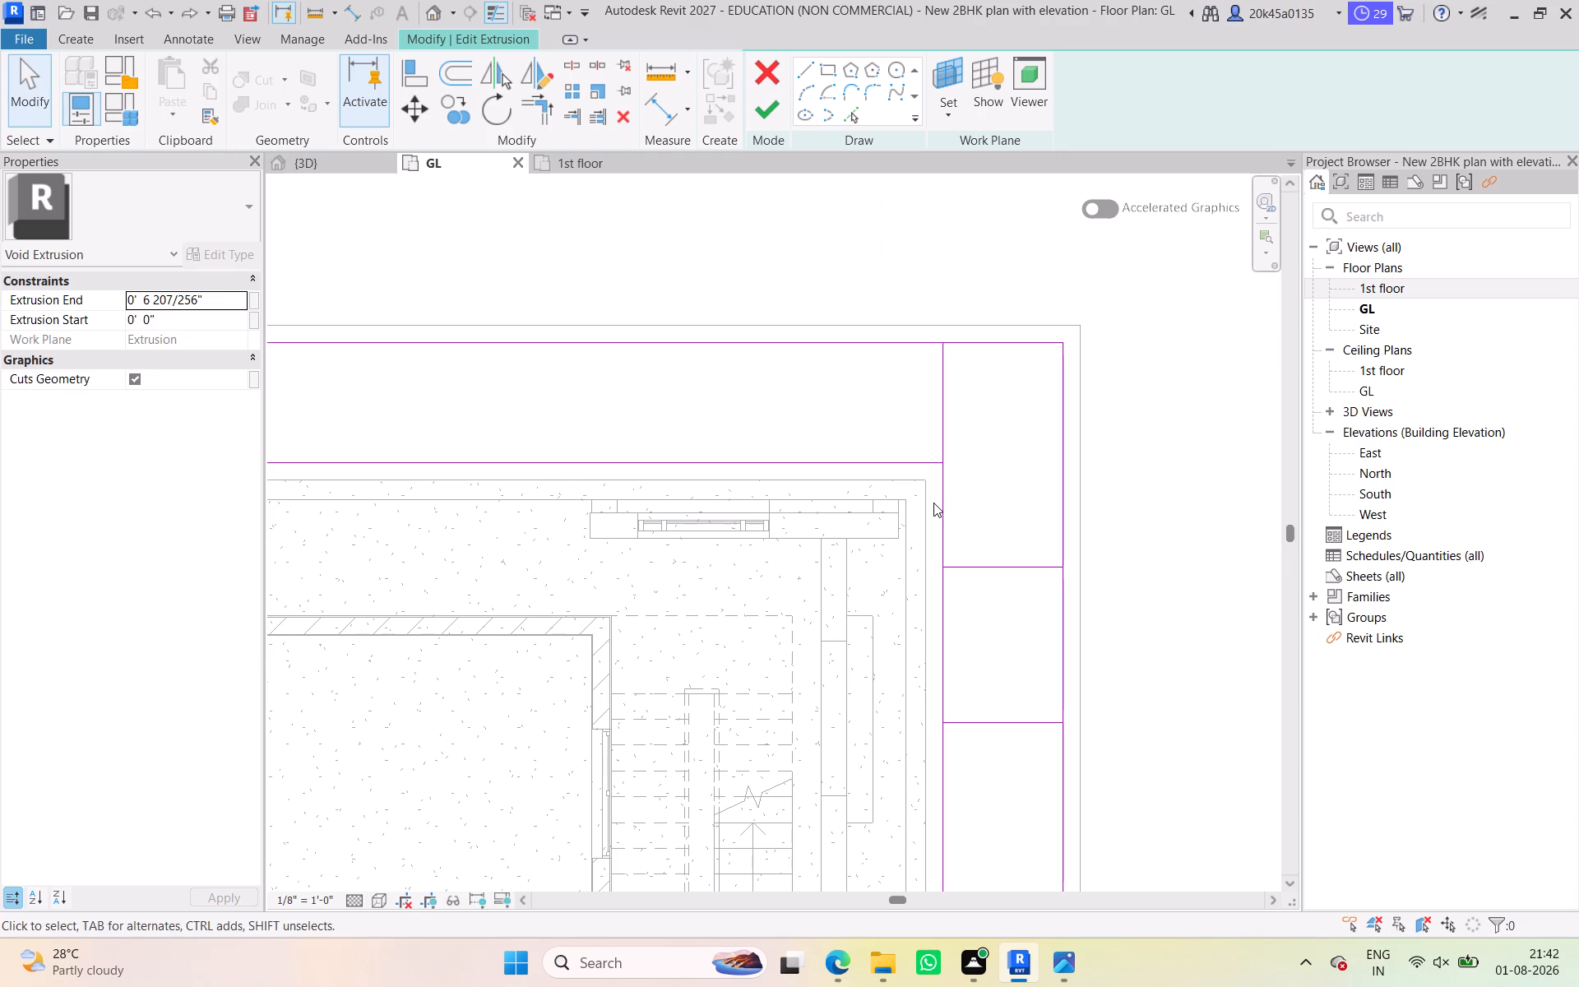
# Replace the corner line near the staircase with a new line from the inner corner straight across to the outer edge.
pyautogui.click(974, 468)
pyautogui.click(944, 424)
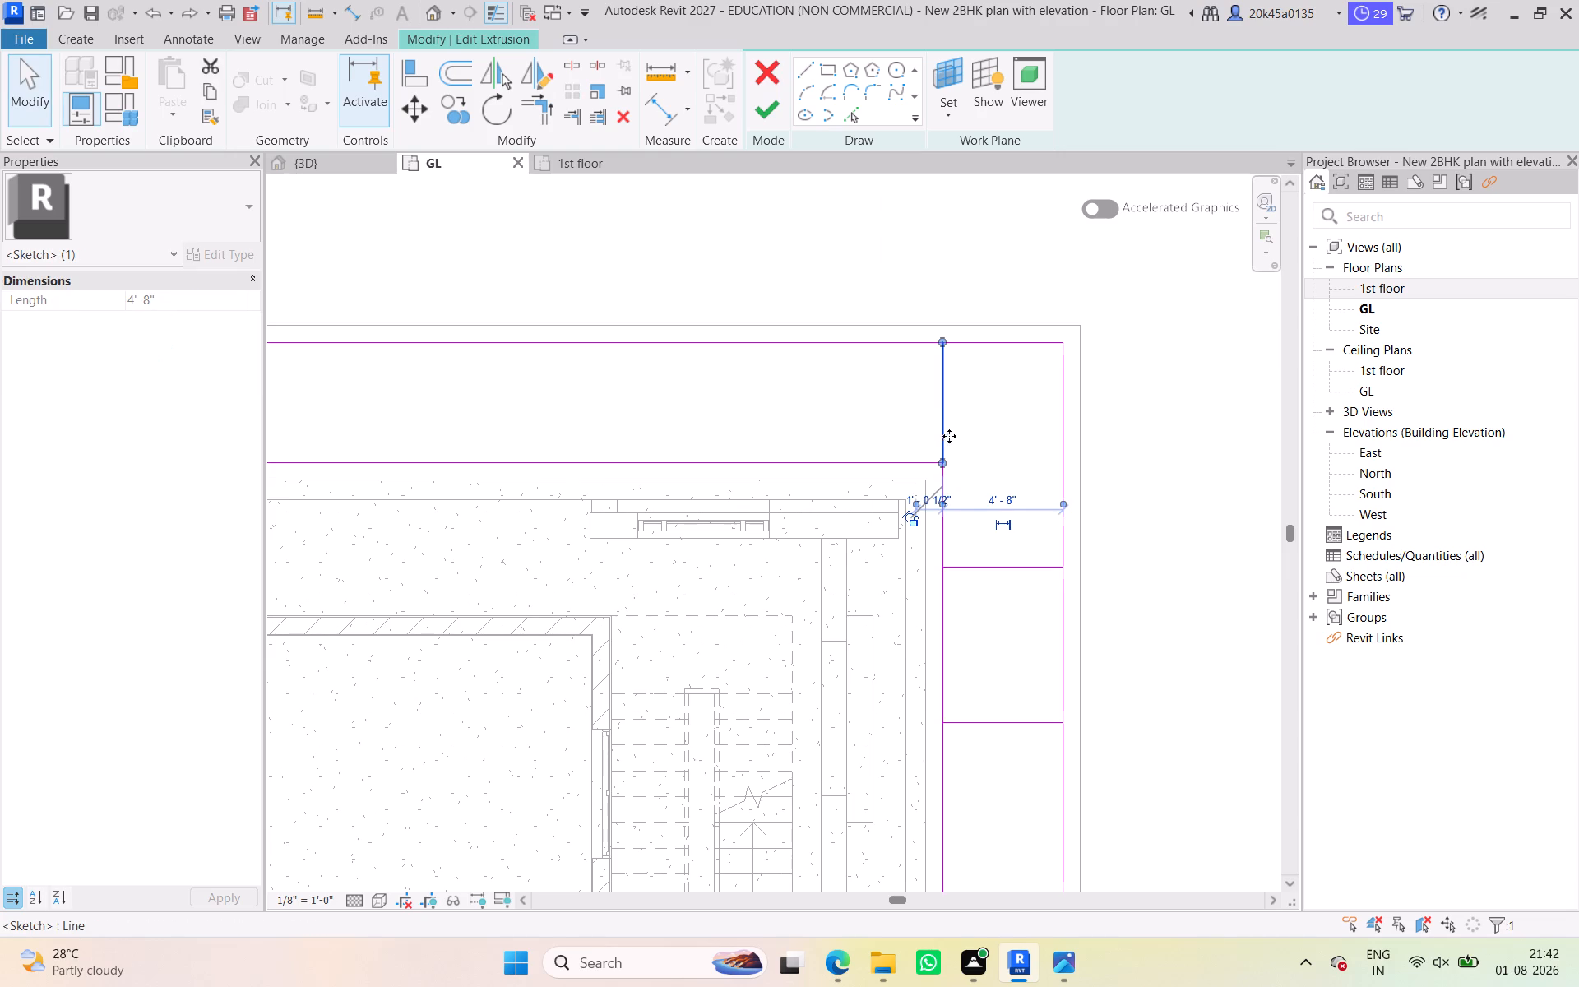
pyautogui.press('Delete')
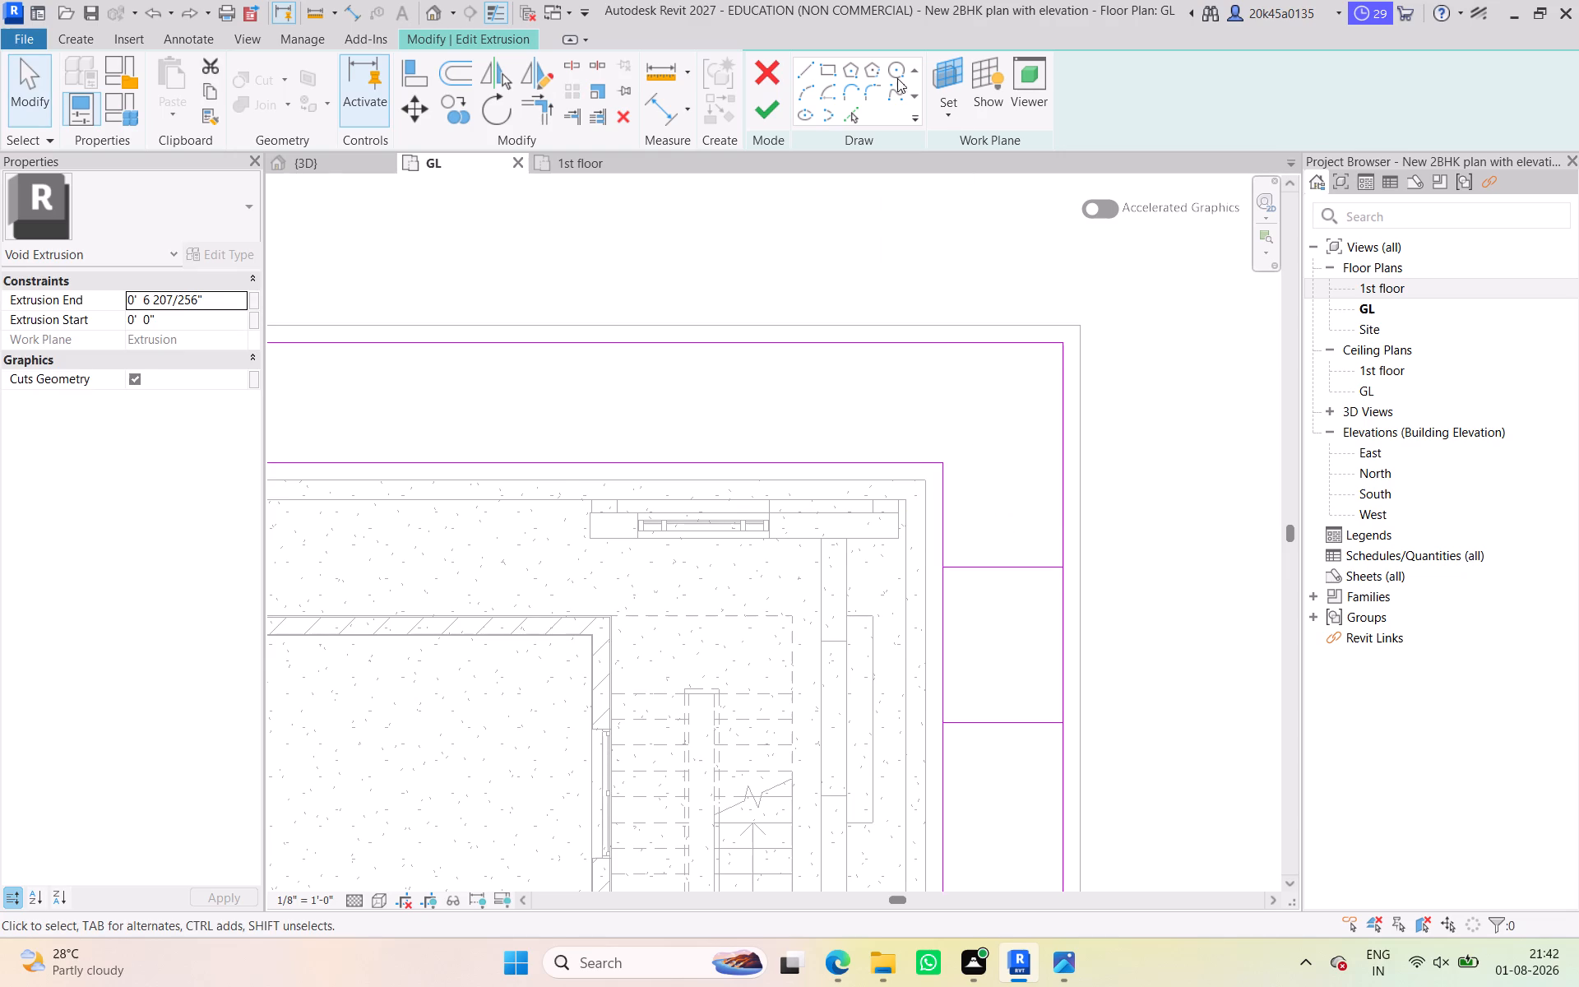
pyautogui.click(804, 71)
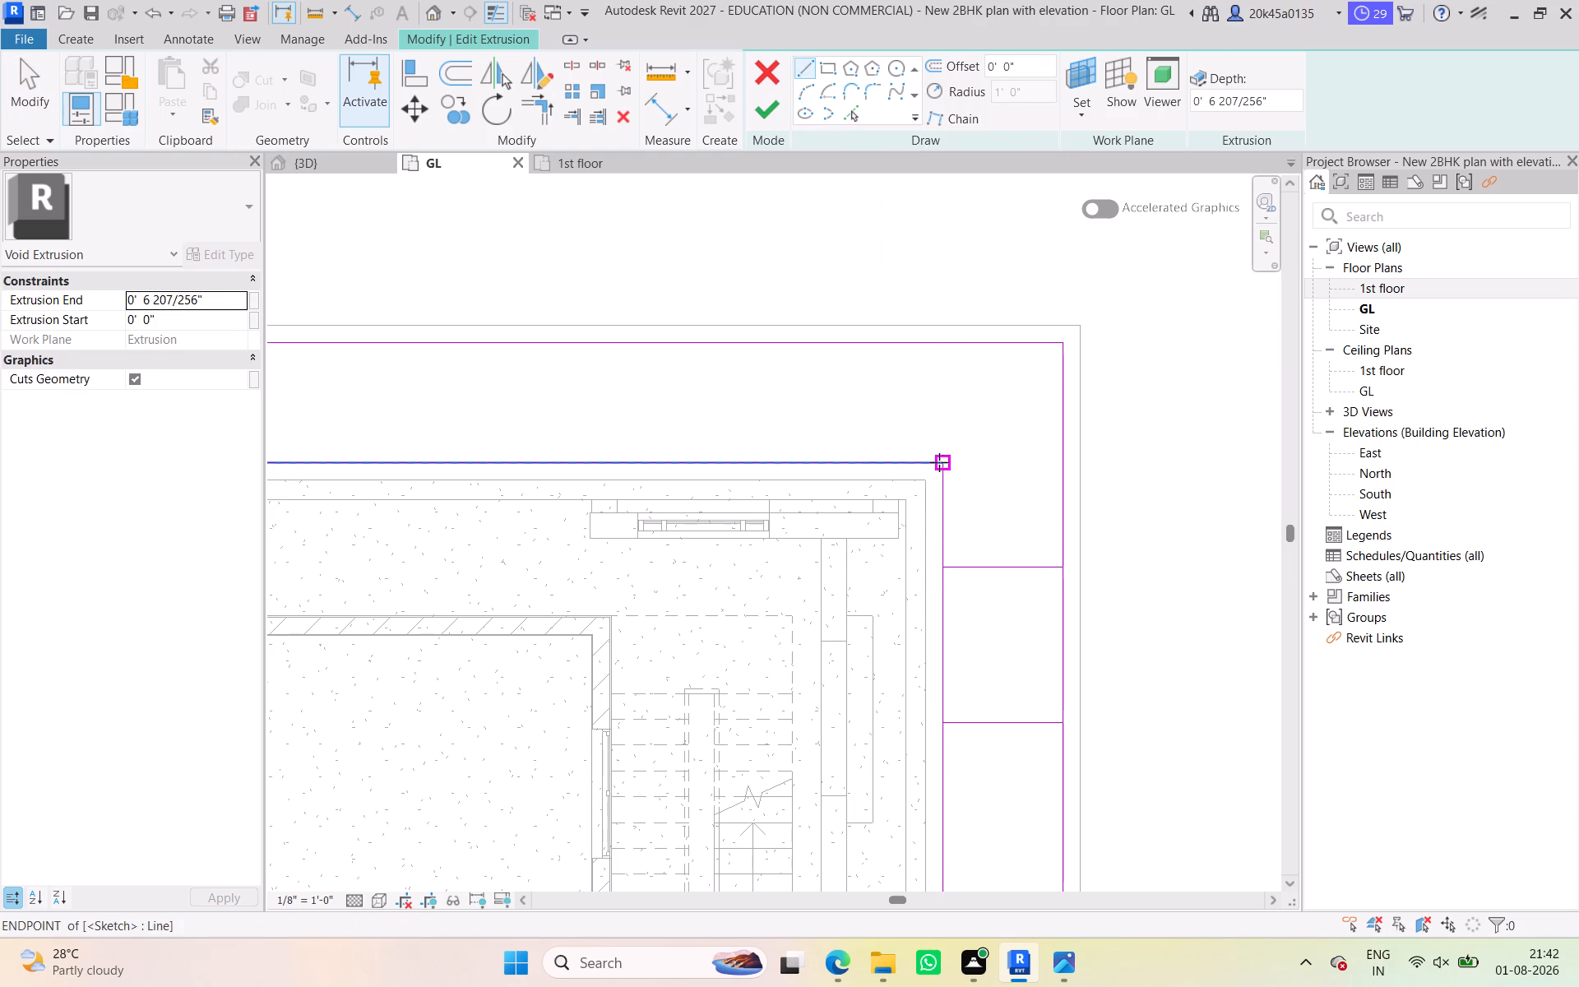
pyautogui.click(939, 462)
pyautogui.click(944, 342)
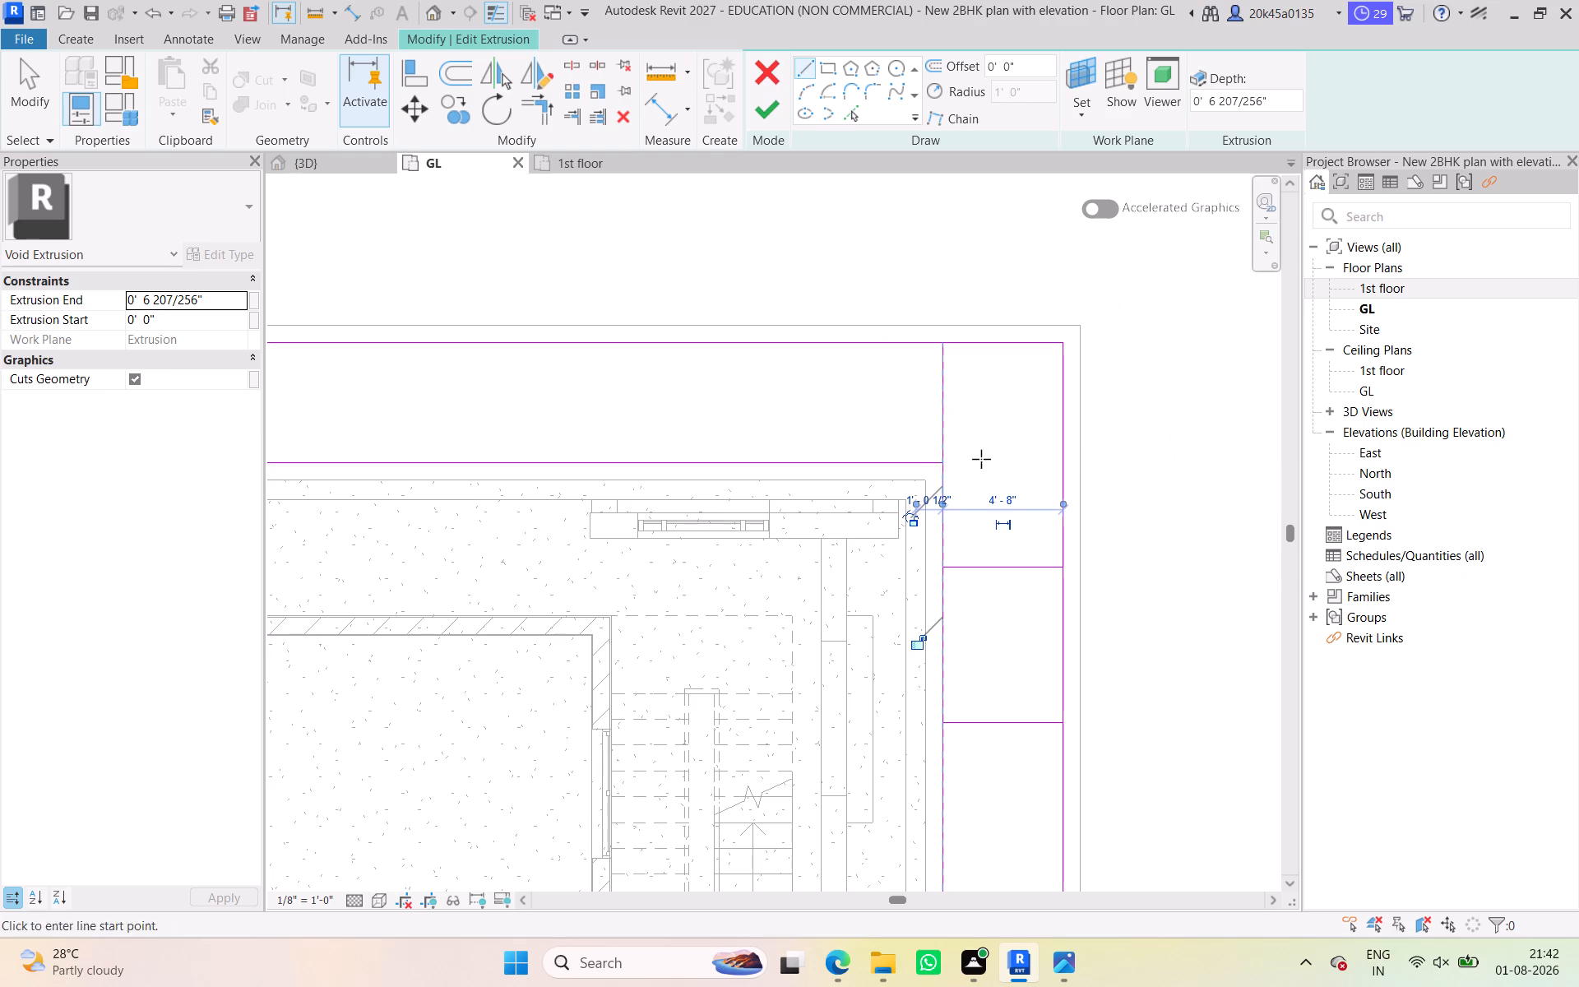
pyautogui.press('Escape')
pyautogui.press('Escape')
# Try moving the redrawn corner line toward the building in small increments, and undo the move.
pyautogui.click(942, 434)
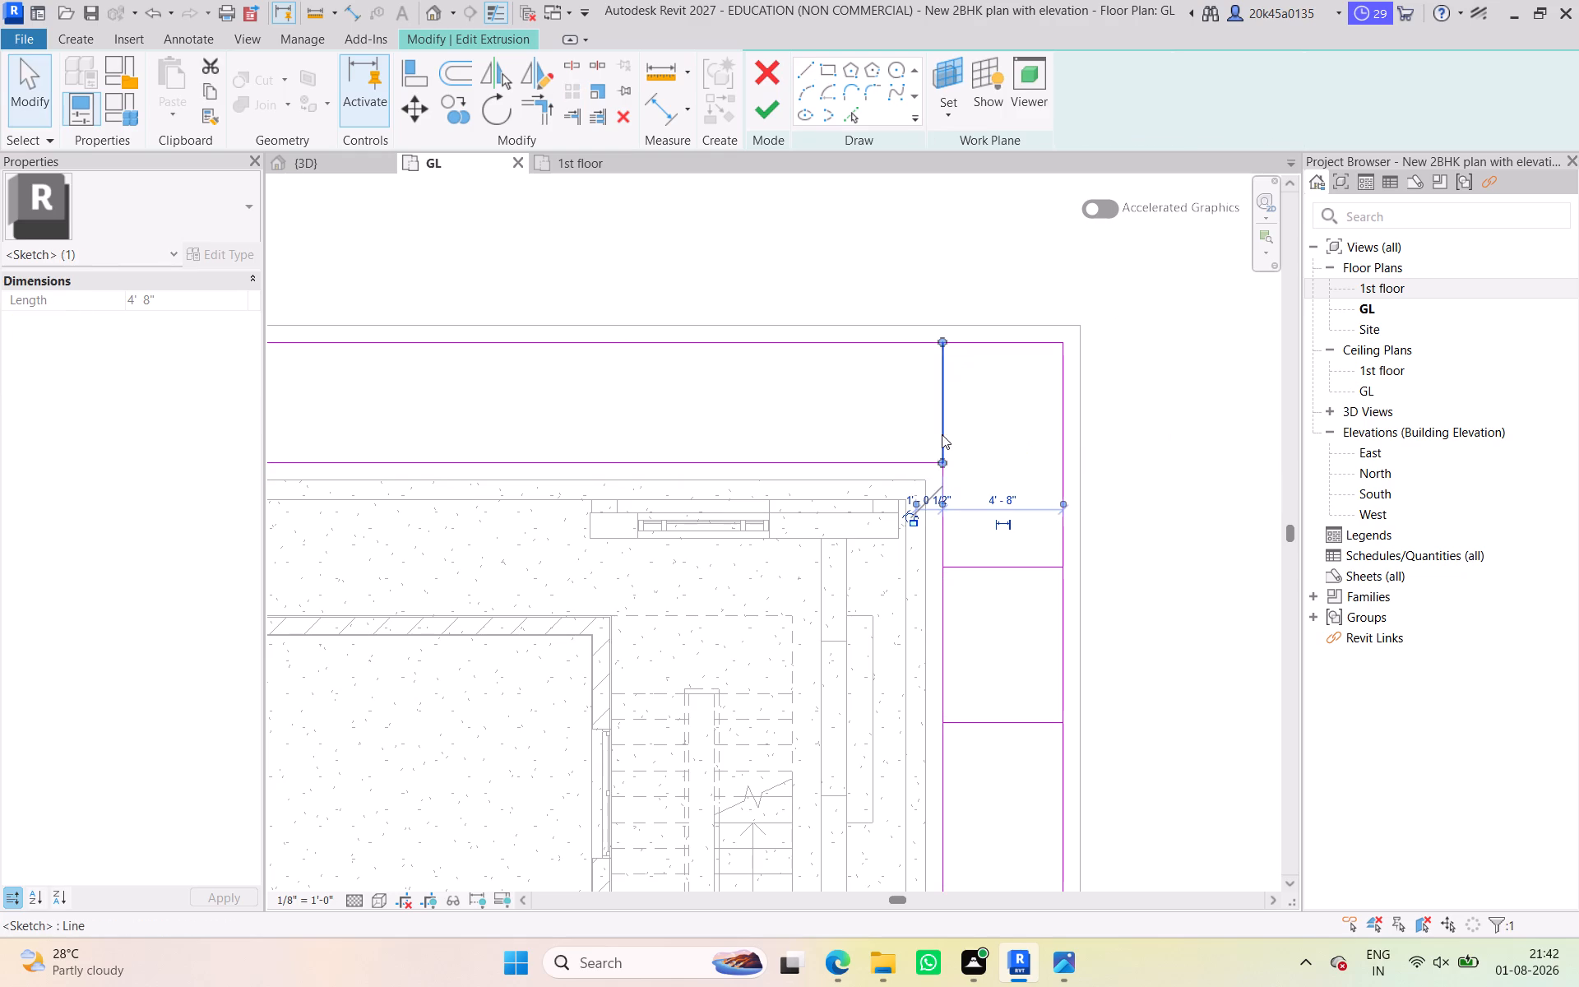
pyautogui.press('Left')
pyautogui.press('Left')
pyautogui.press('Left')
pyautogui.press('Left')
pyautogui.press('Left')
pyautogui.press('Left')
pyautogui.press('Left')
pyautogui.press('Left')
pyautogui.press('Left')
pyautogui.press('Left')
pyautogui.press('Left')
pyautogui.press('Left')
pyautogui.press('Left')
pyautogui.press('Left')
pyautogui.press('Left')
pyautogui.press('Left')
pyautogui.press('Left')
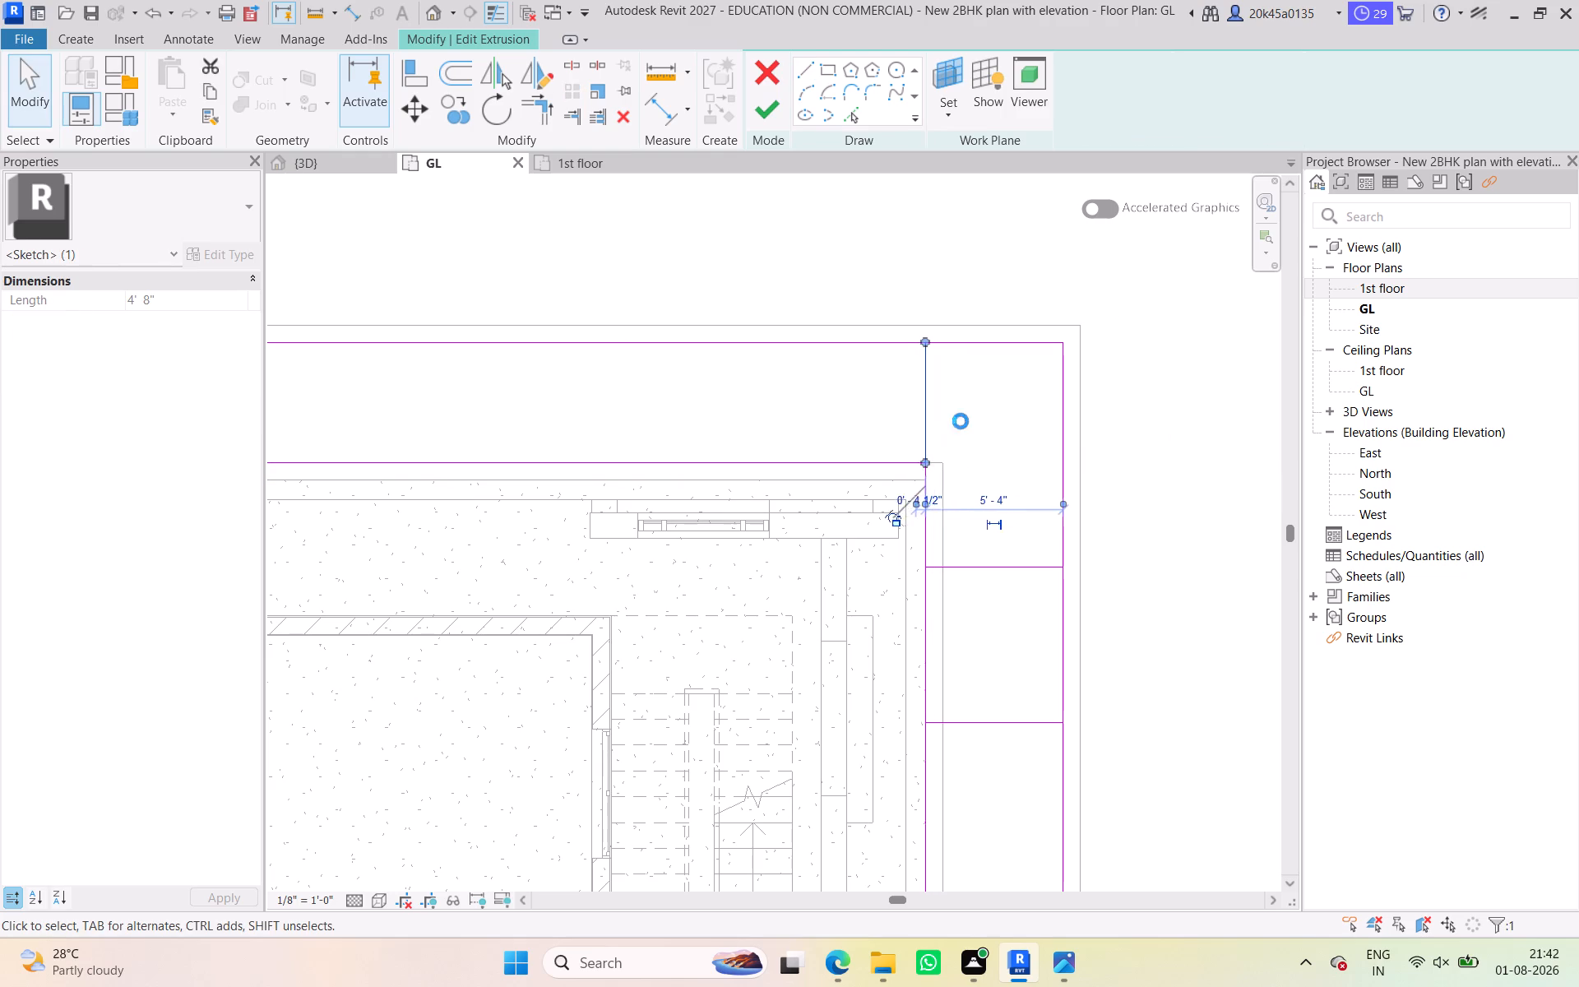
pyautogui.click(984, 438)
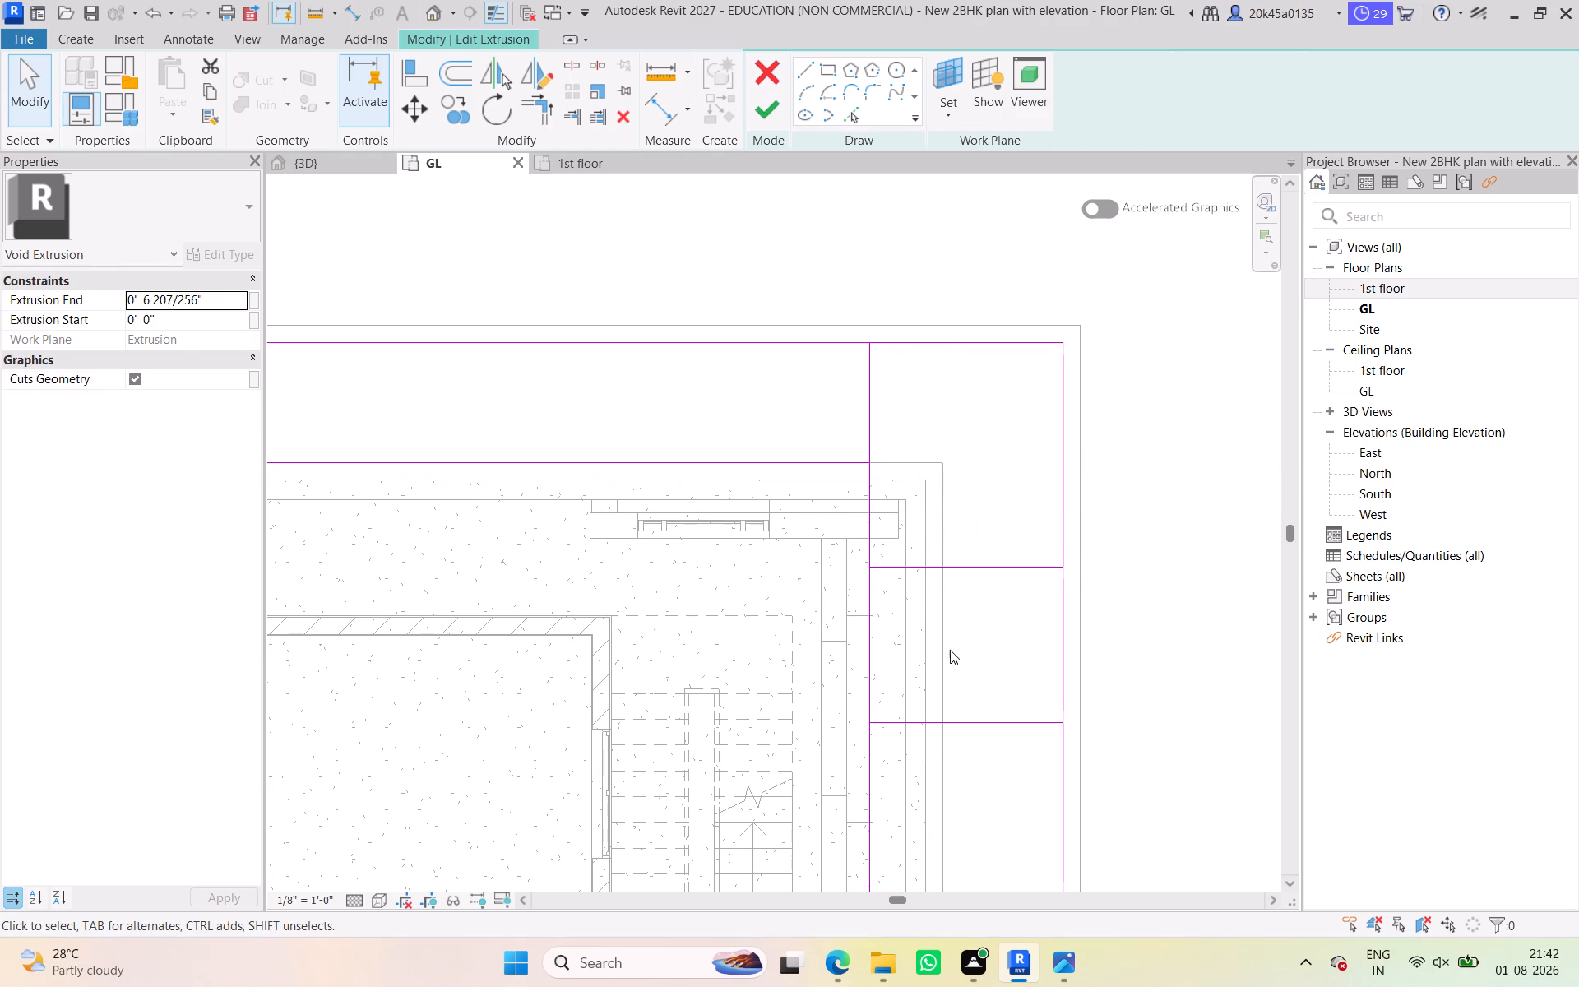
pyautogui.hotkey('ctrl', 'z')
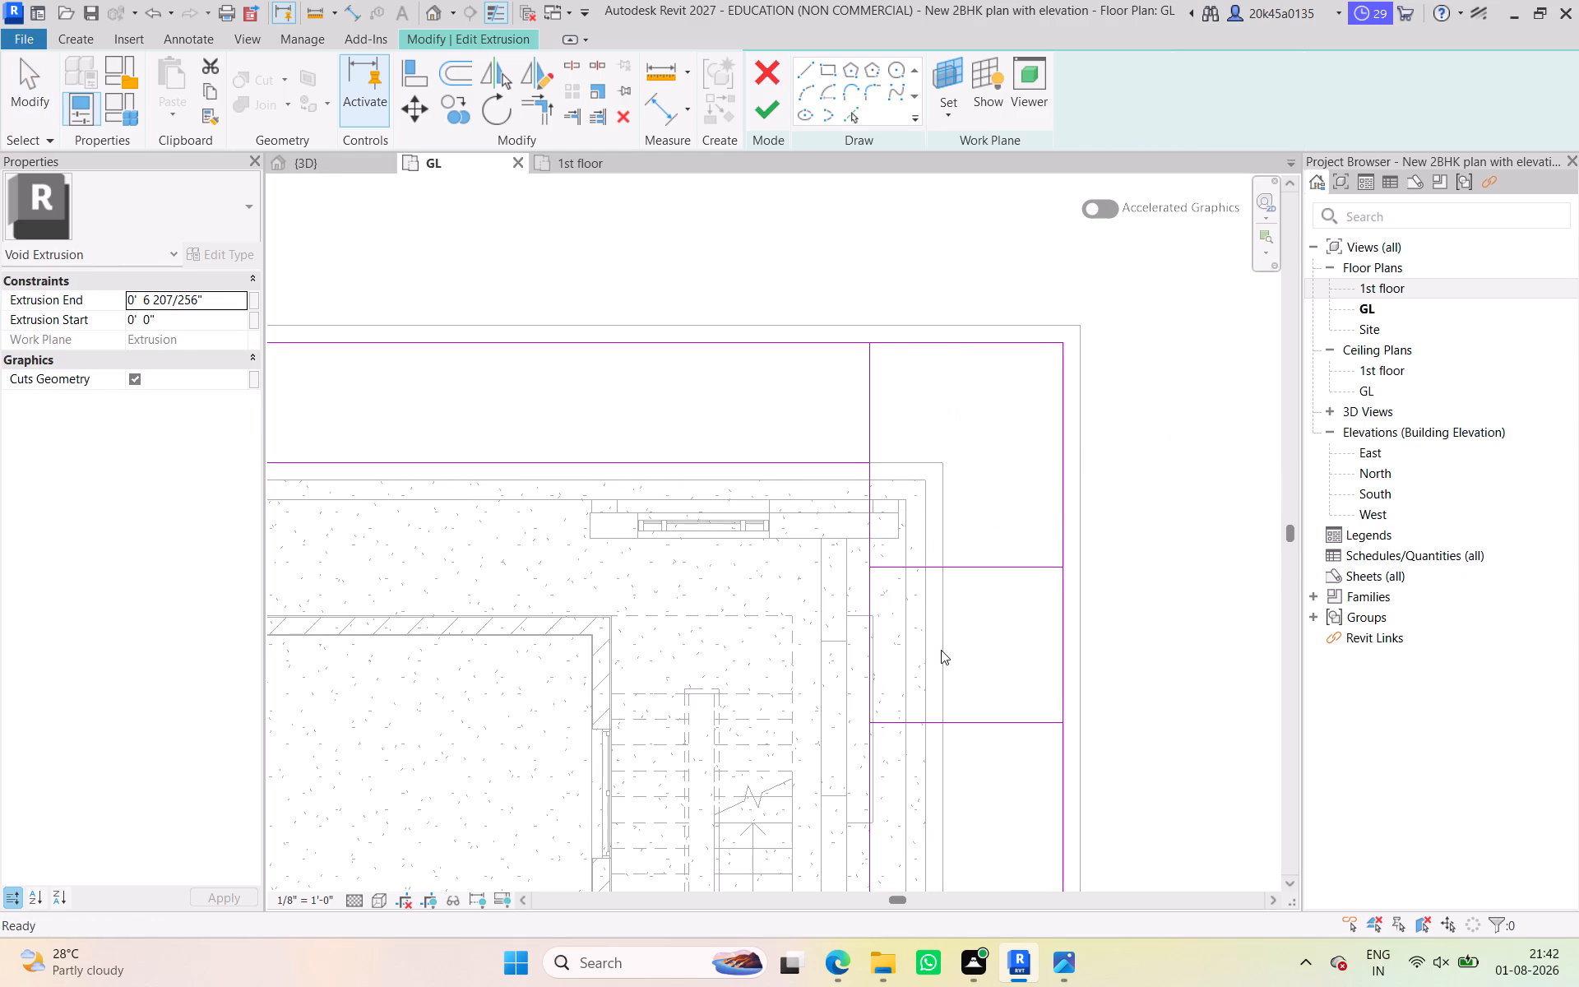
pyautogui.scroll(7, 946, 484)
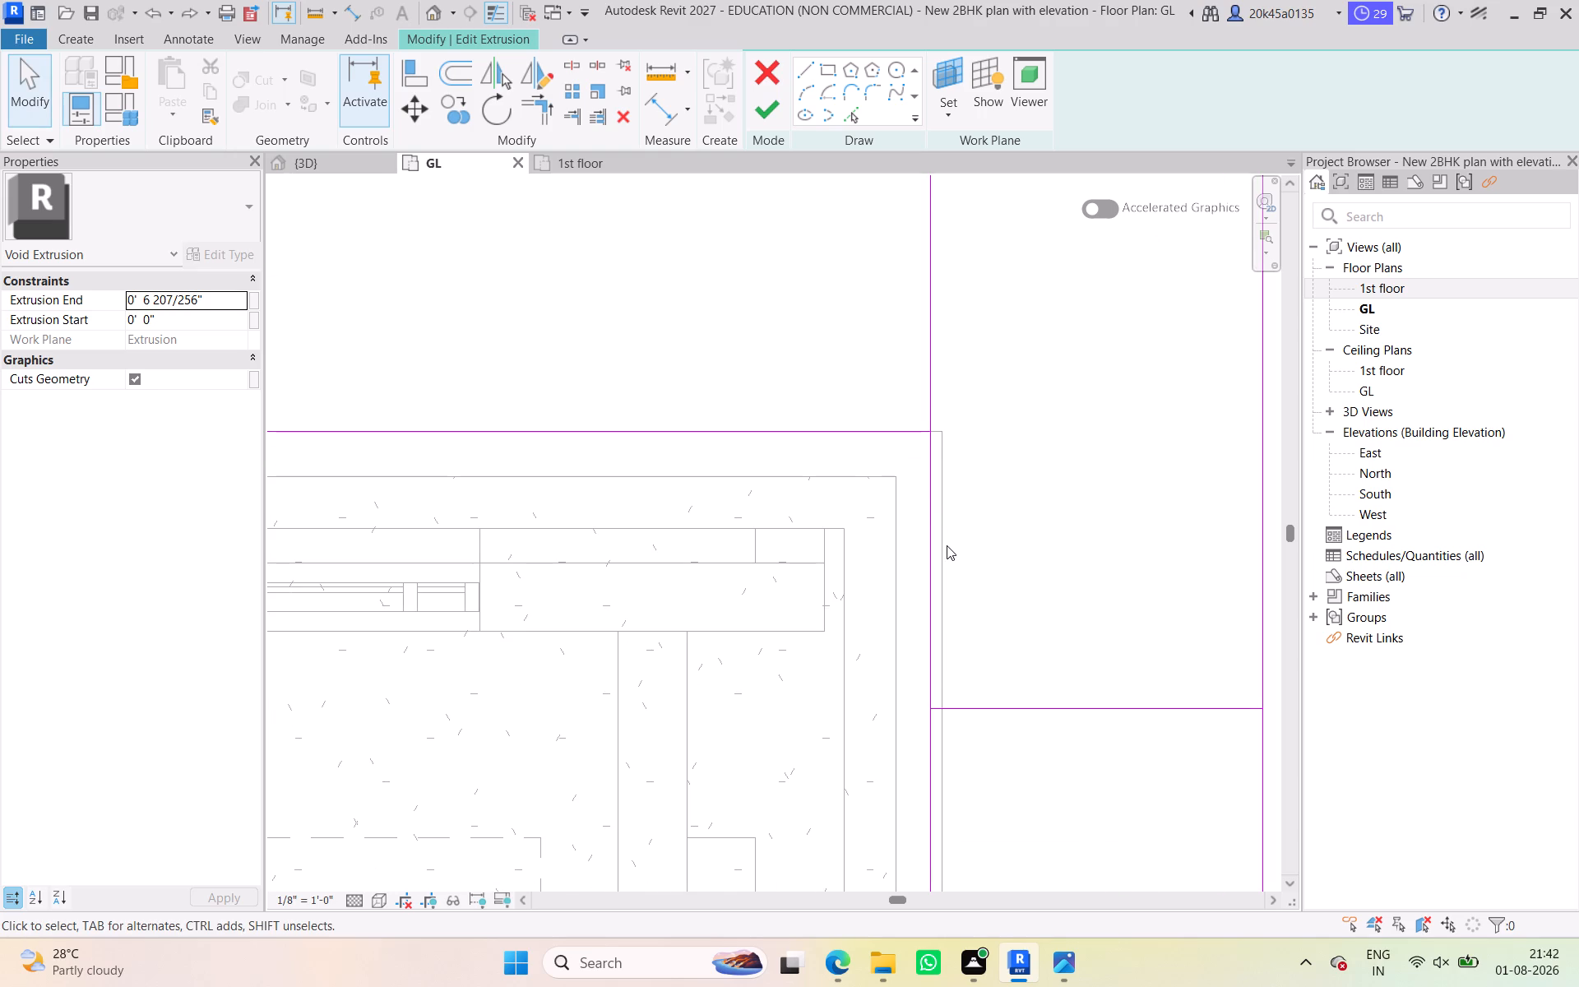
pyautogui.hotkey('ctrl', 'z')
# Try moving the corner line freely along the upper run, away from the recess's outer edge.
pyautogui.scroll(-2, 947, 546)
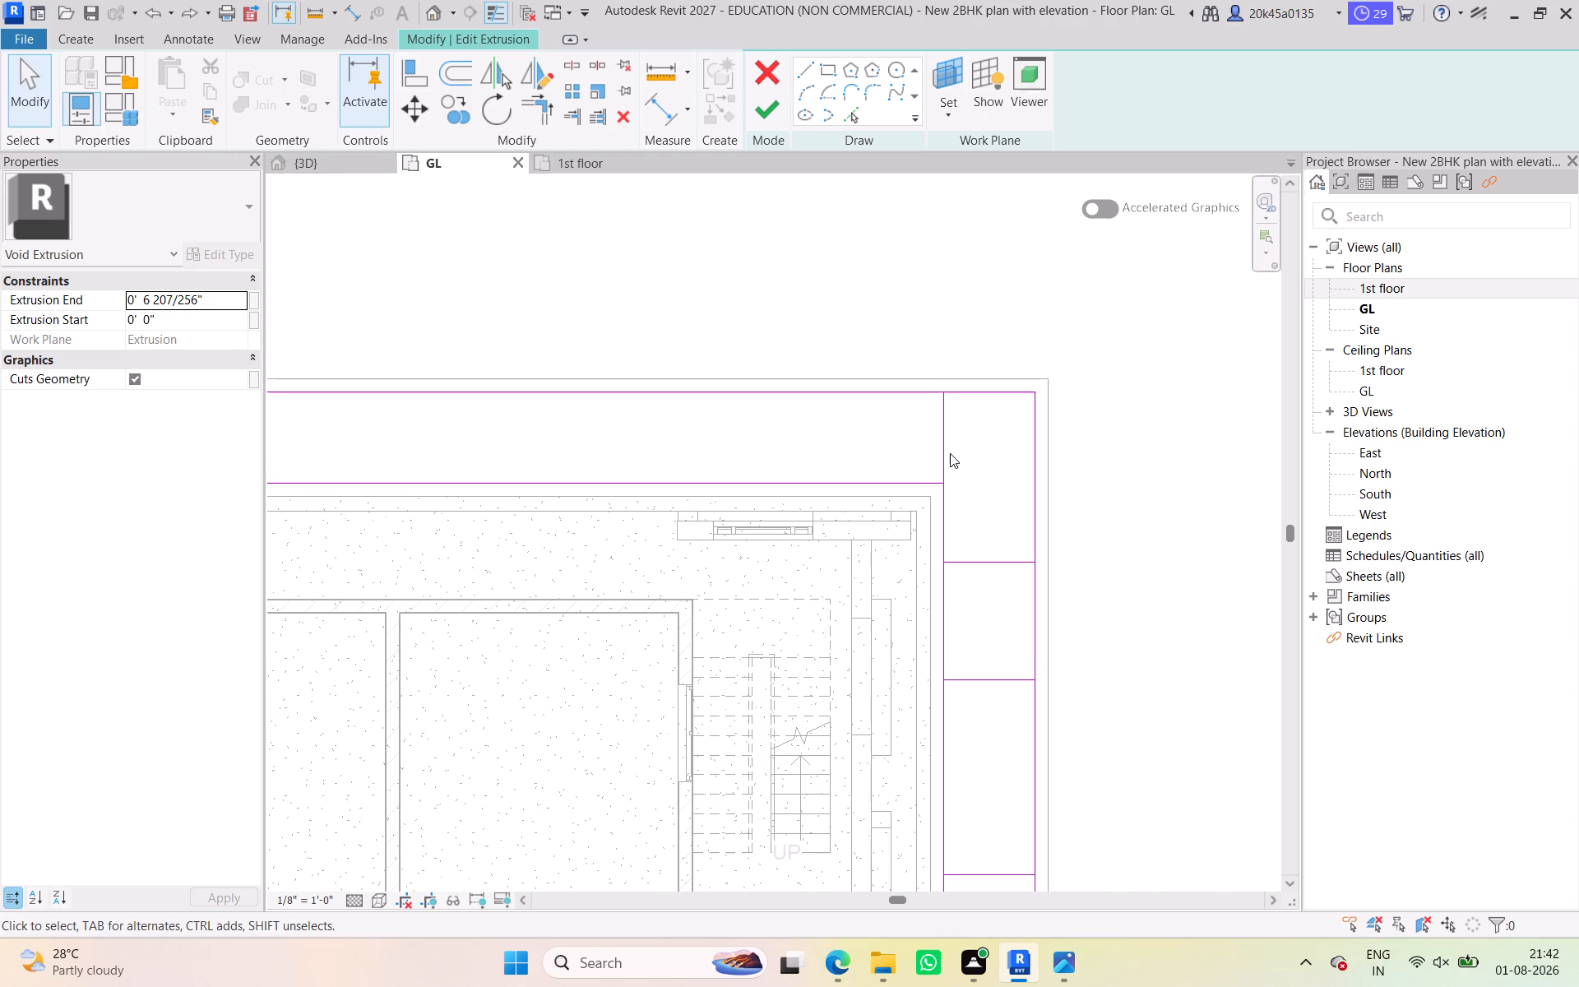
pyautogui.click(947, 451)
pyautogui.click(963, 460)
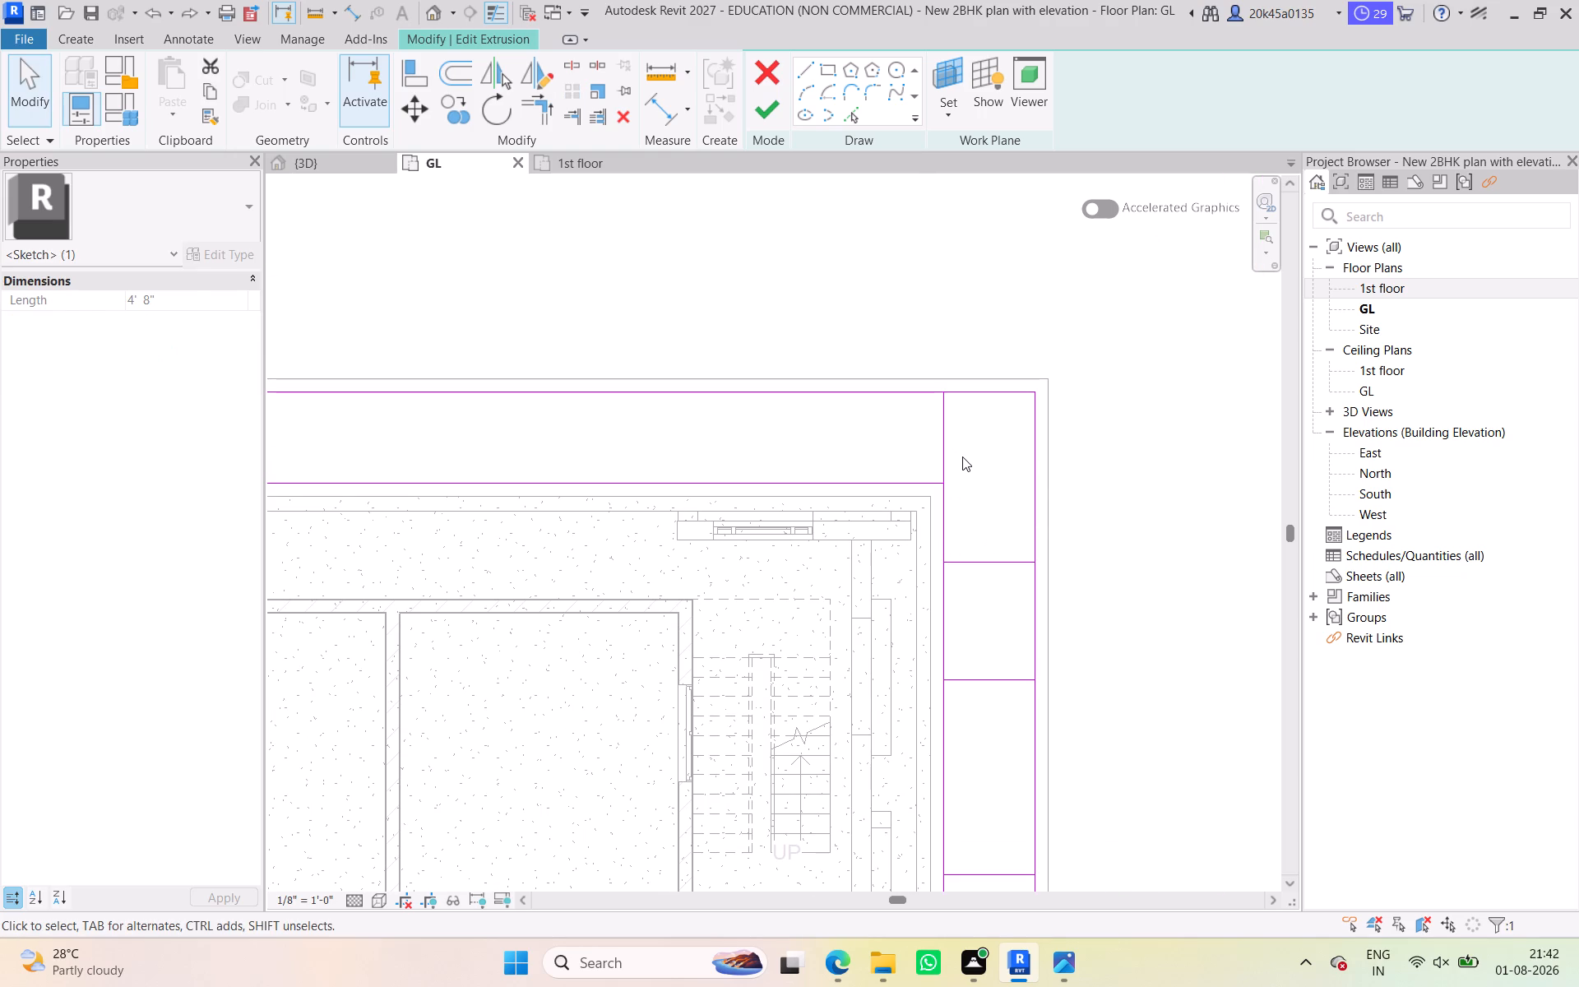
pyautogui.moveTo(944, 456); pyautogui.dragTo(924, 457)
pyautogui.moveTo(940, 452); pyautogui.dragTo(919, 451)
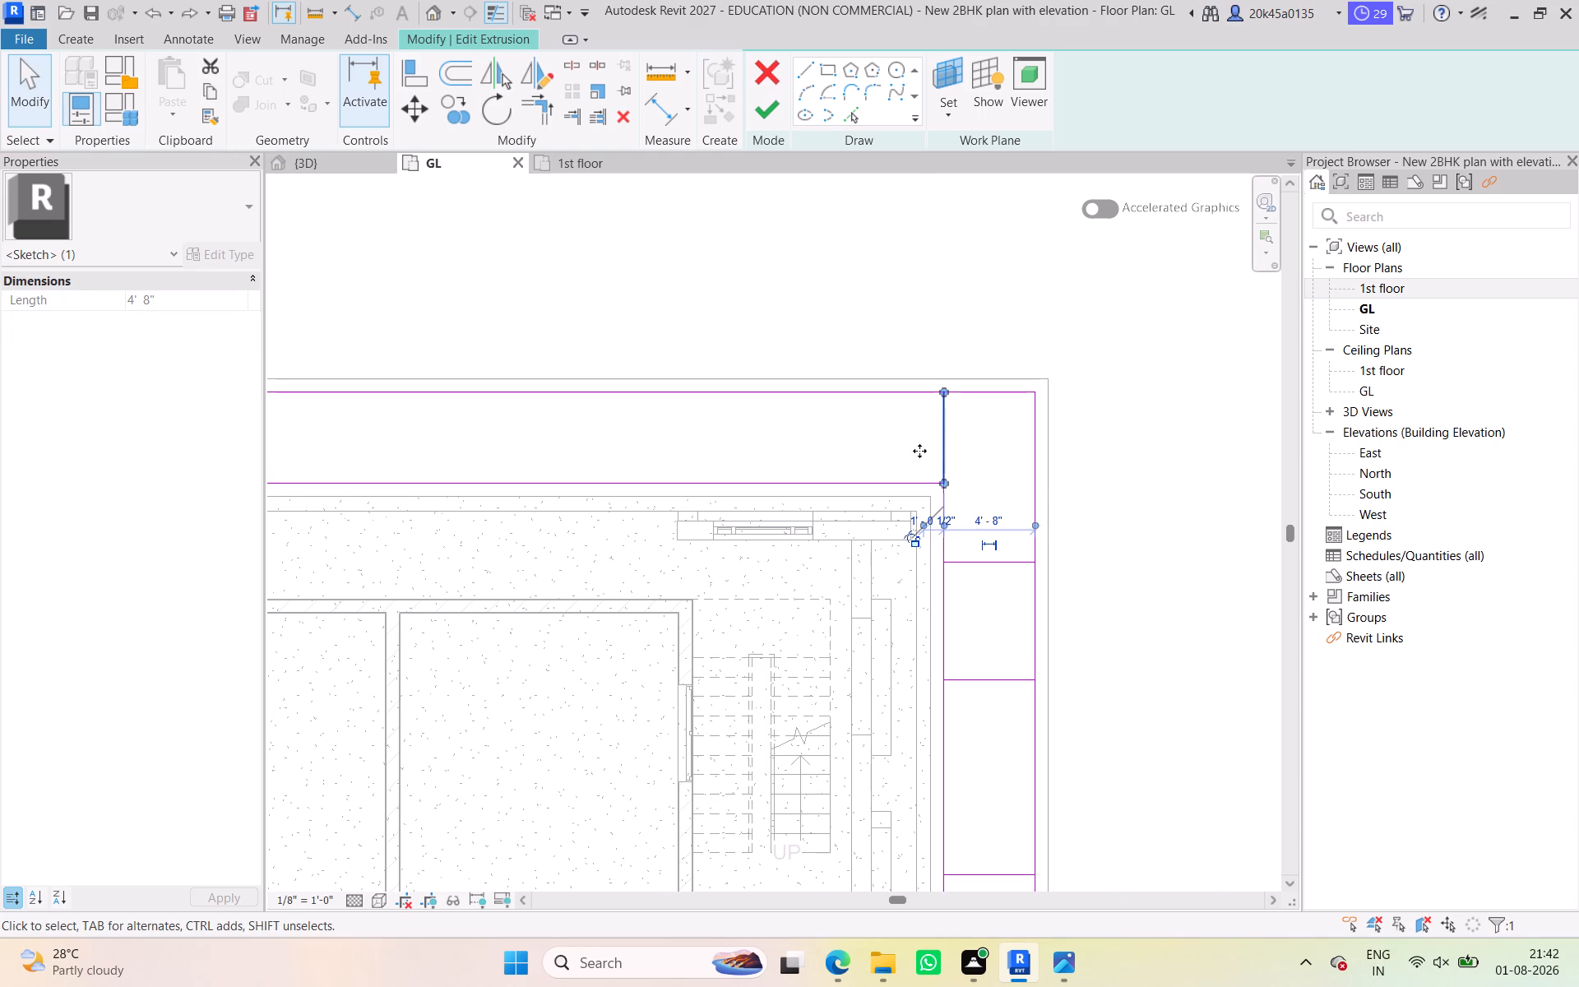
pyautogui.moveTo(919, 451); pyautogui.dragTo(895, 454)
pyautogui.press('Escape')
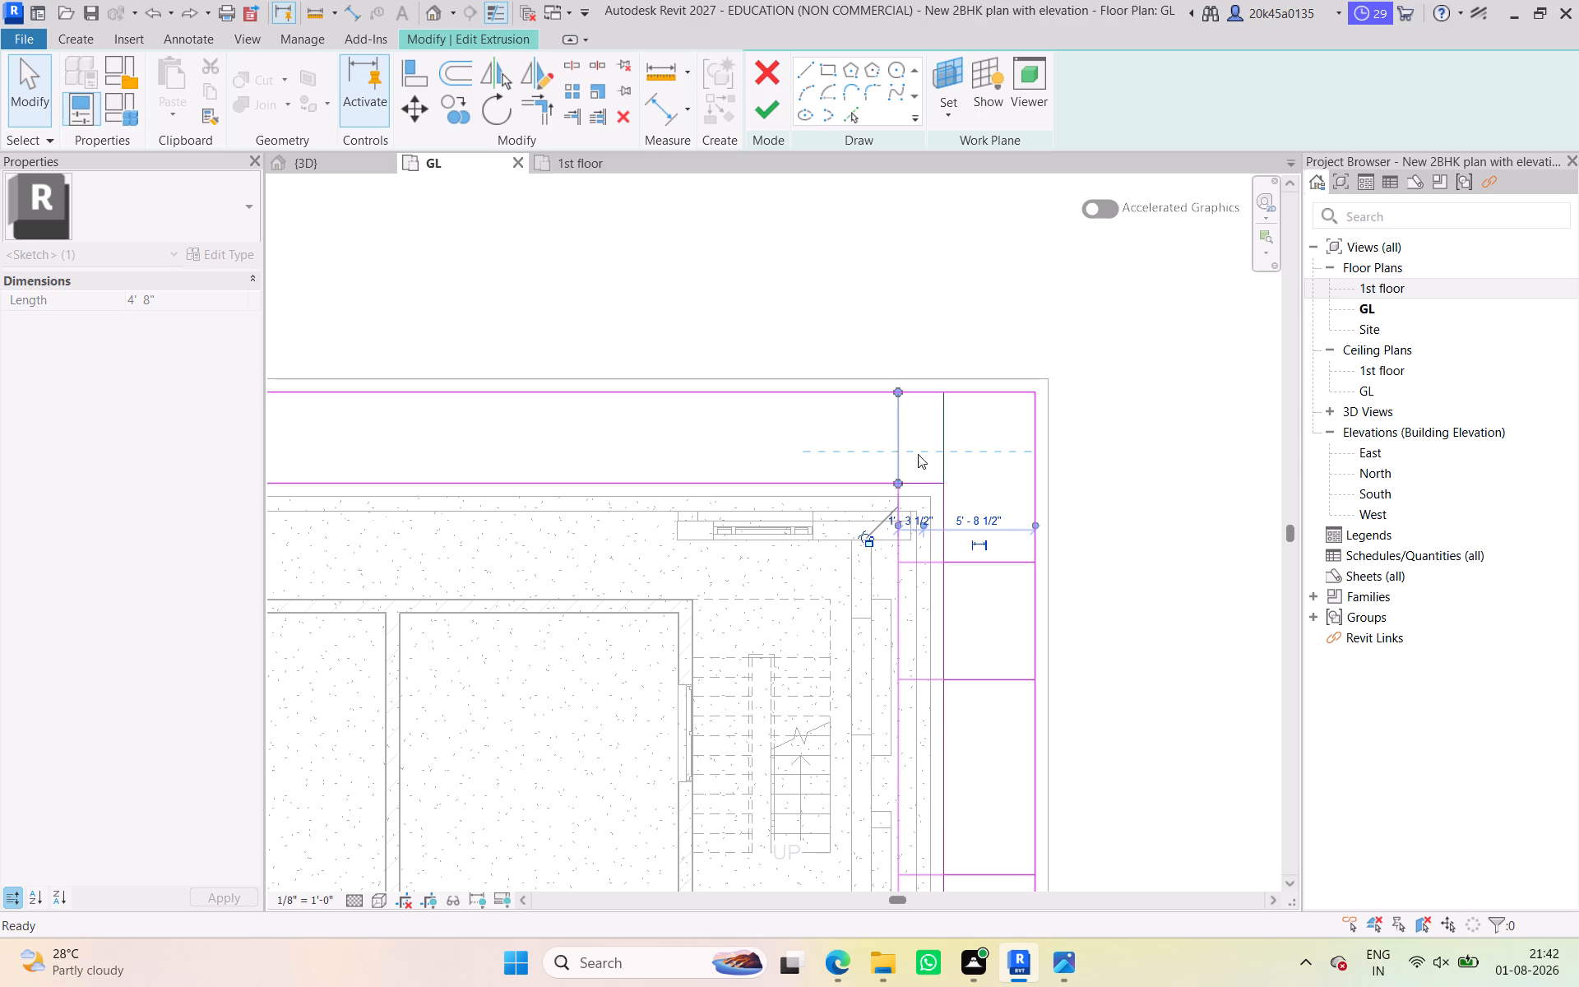
# Replace the corner line near the staircase with a line across the upper run, about 9'-2 1/2" from the staircase-side outer edge.
pyautogui.click(944, 456)
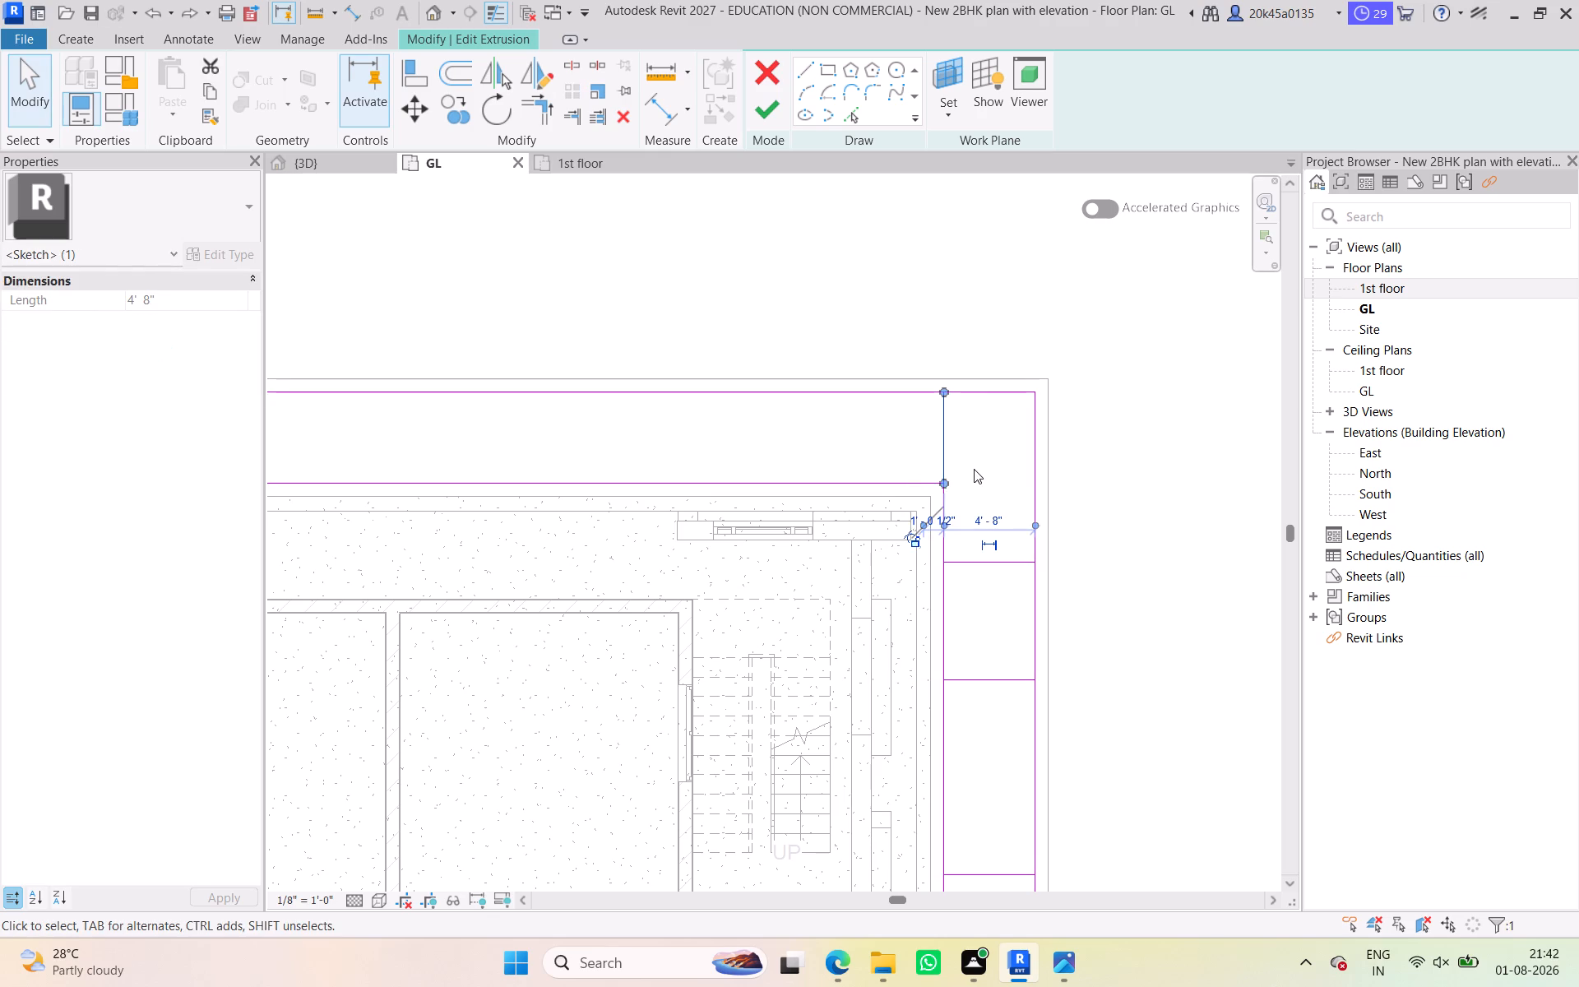
pyautogui.press('Delete')
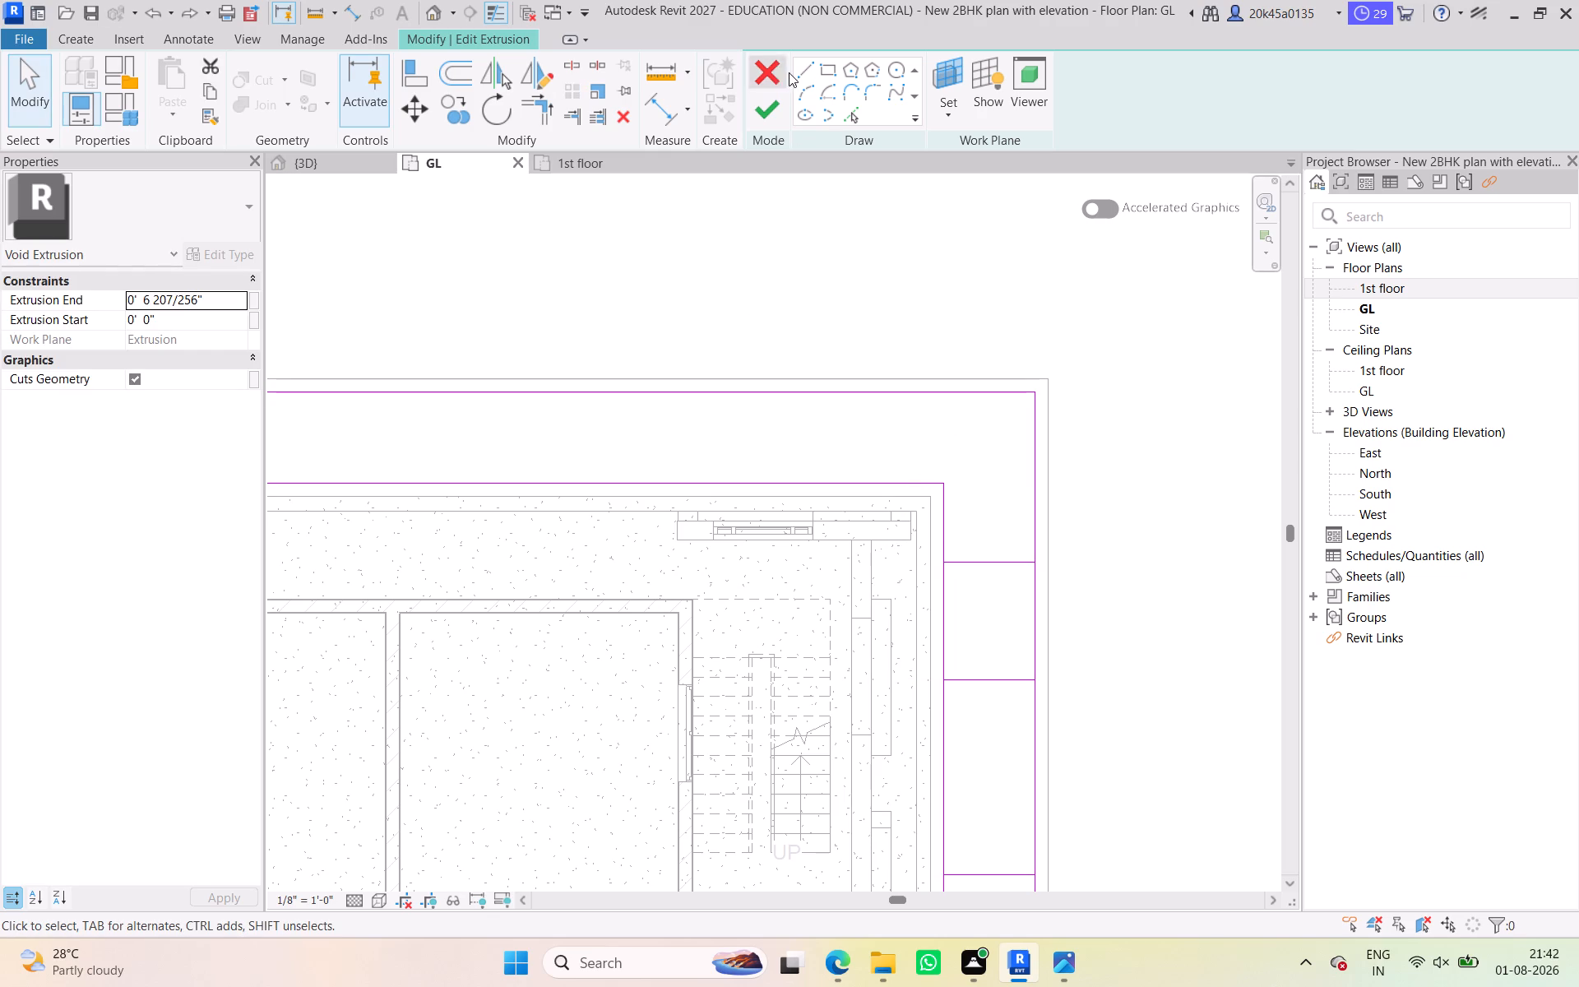
pyautogui.click(803, 67)
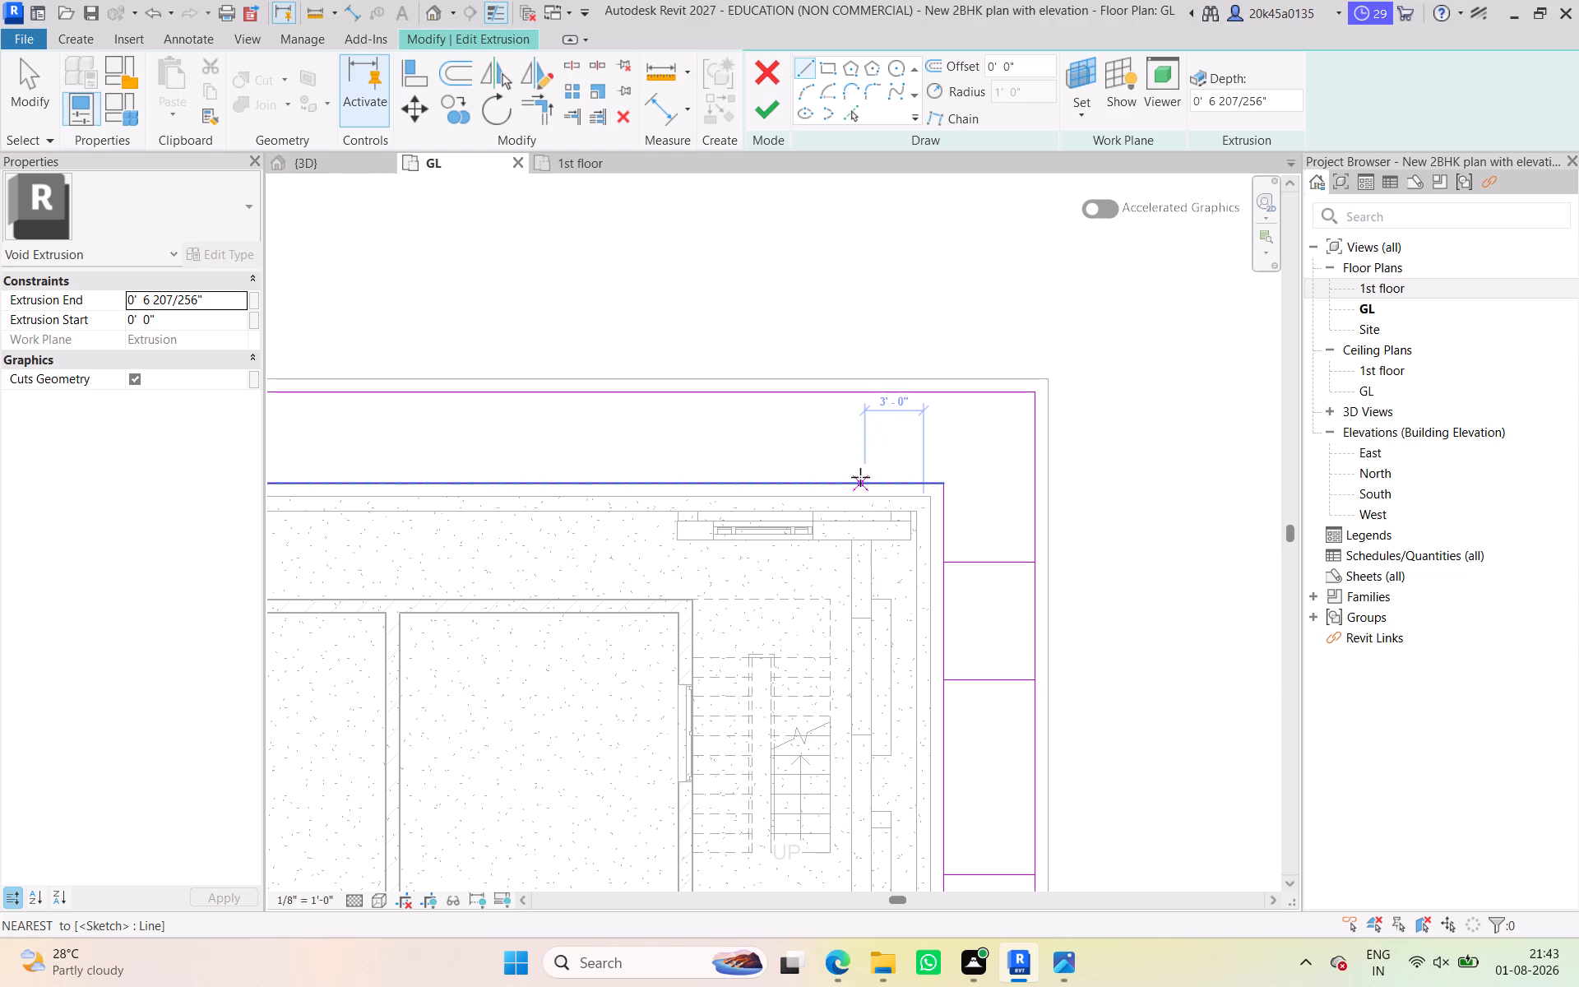
pyautogui.click(855, 477)
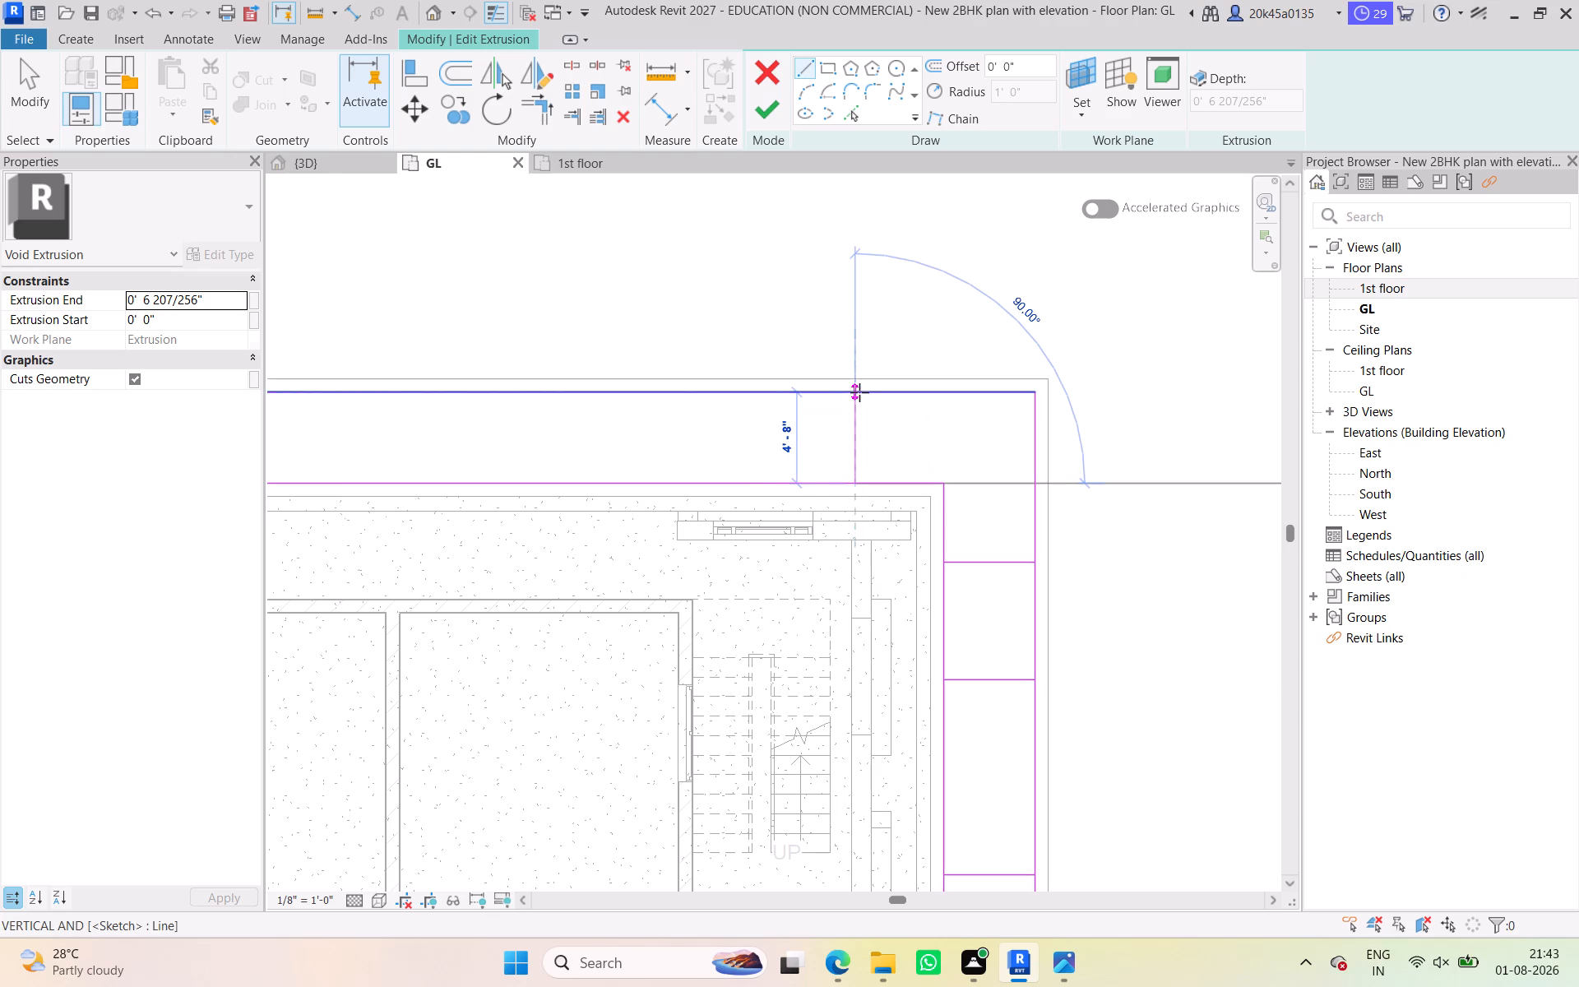
pyautogui.click(858, 391)
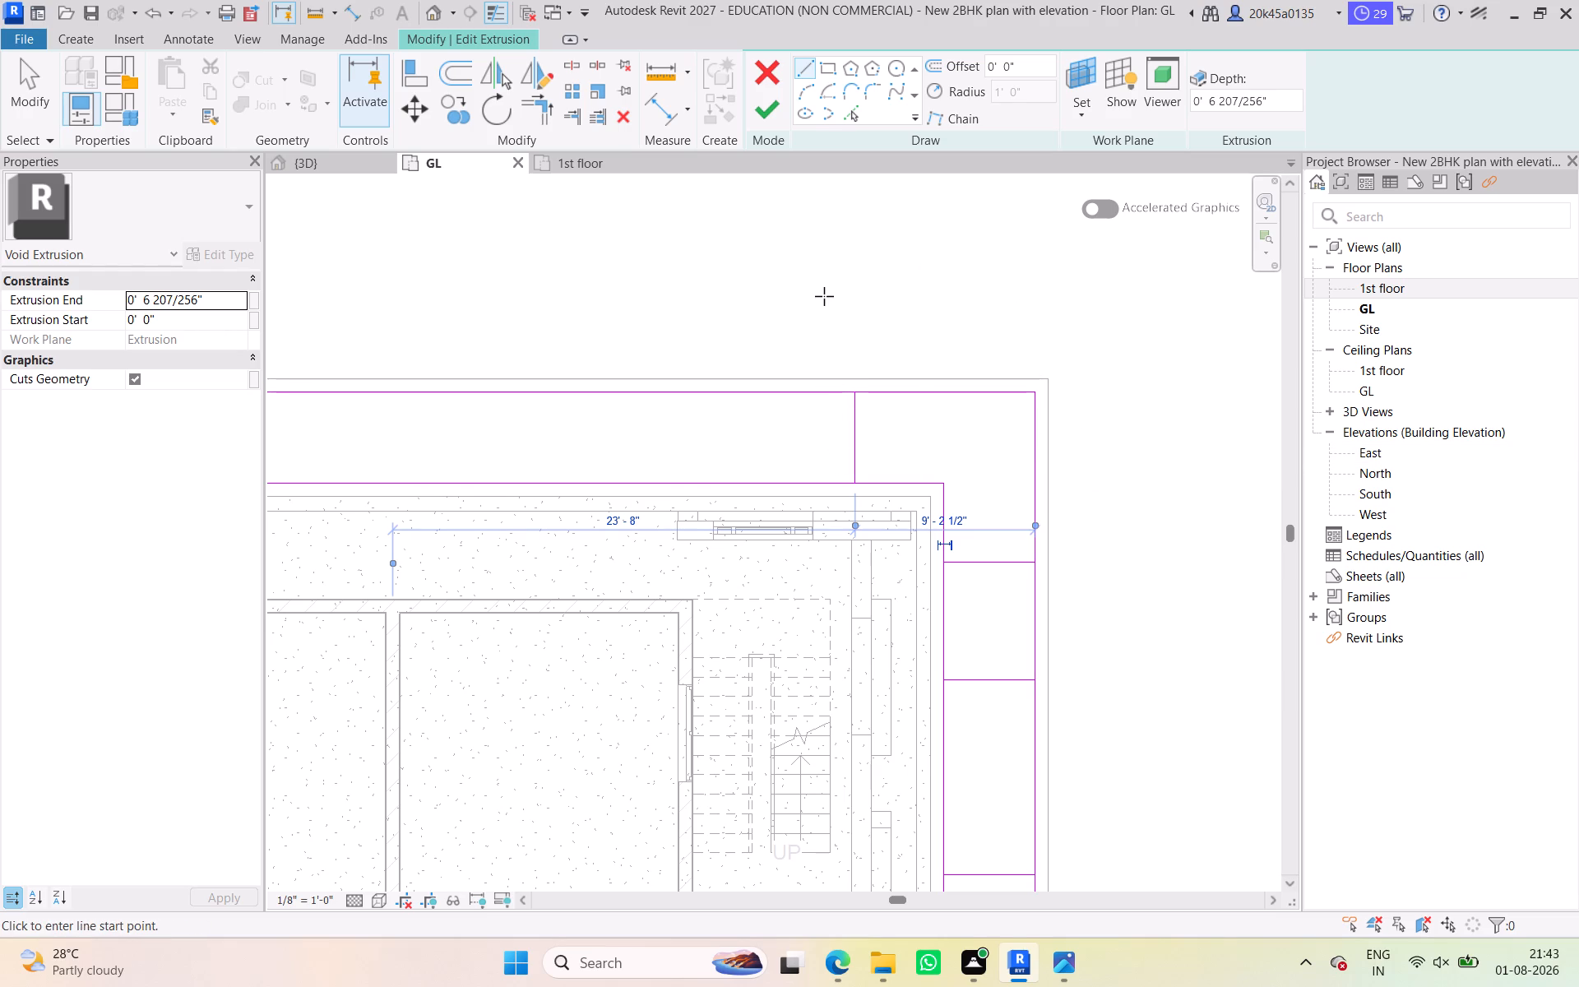
pyautogui.press('Escape')
pyautogui.press('Escape')
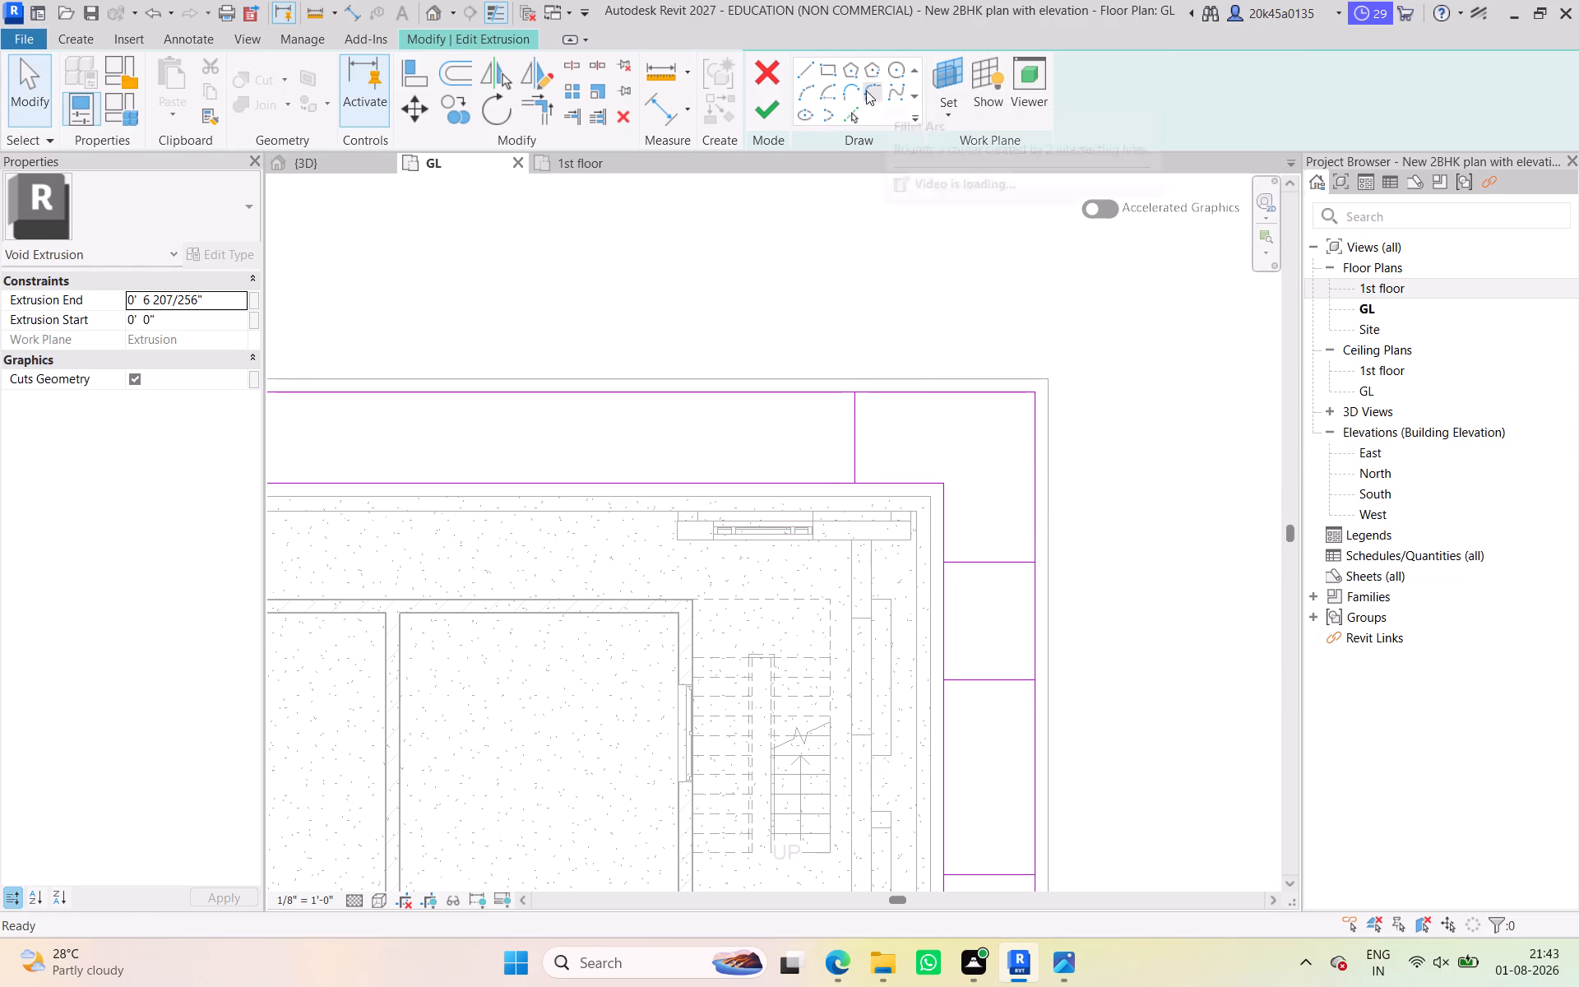
# Offset dividing lines along the upper run away from the staircase corner, 6' from the new line and a further 10'.
pyautogui.click(856, 114)
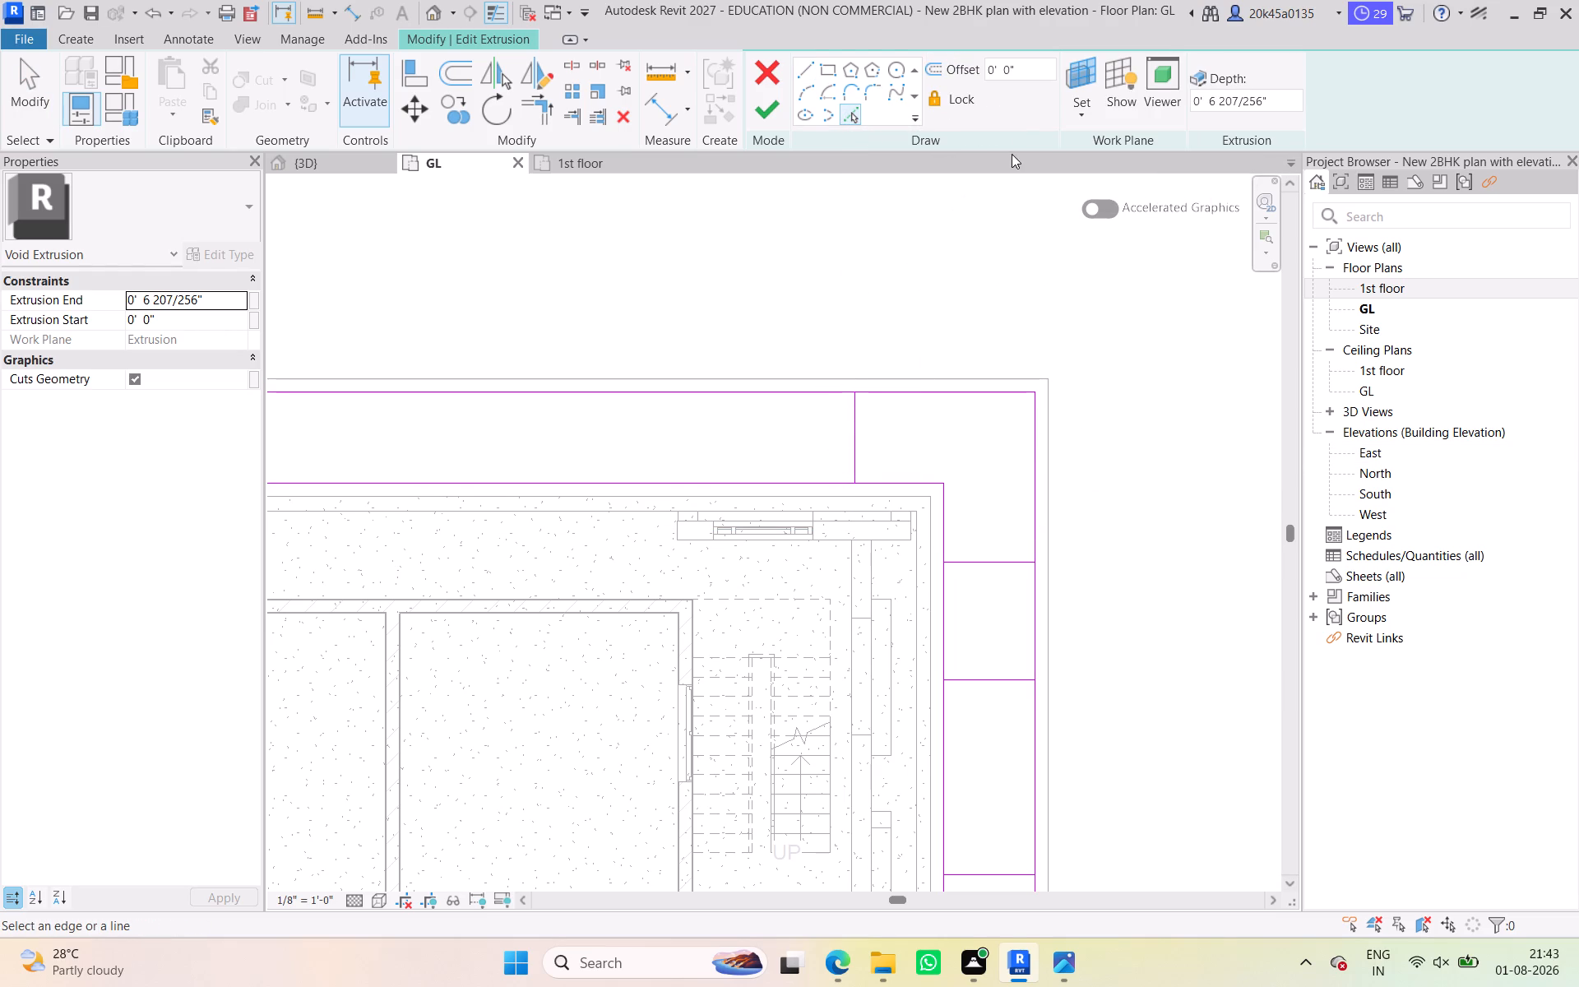
pyautogui.moveTo(1024, 78); pyautogui.dragTo(970, 68)
pyautogui.press('6')
pyautogui.press("'")
pyautogui.press('Return')
pyautogui.click(854, 446)
pyautogui.moveTo(1017, 63); pyautogui.dragTo(966, 63)
pyautogui.press('1')
pyautogui.press('0')
pyautogui.press("'")
pyautogui.press('Return')
pyautogui.click(734, 447)
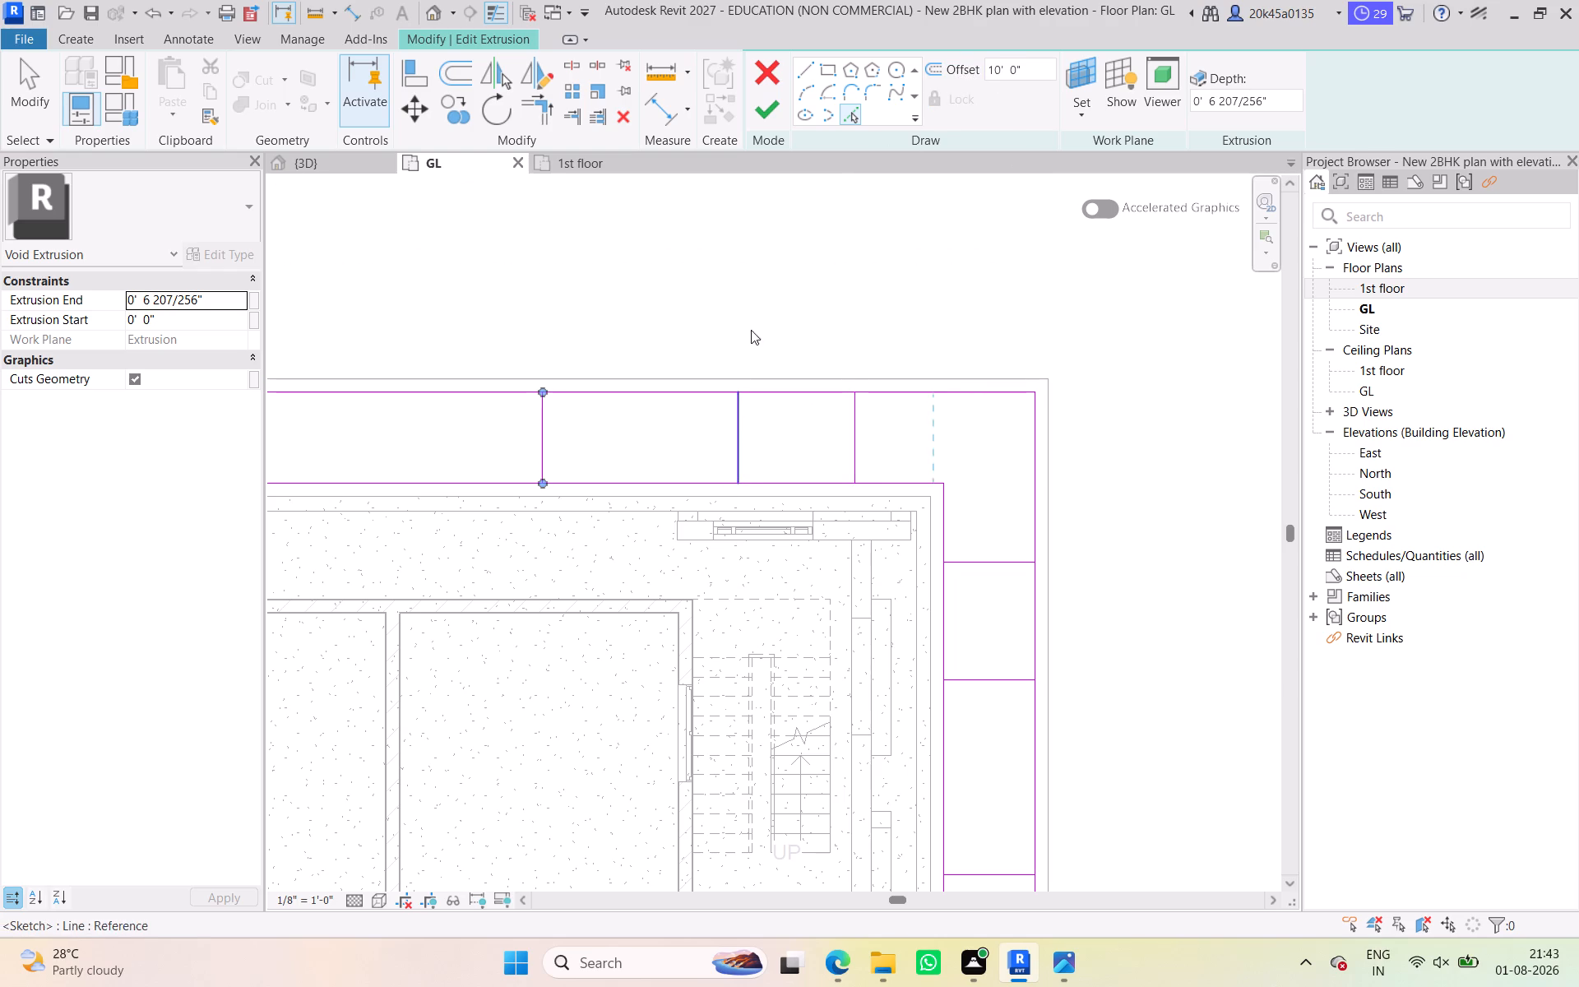
# Continue dividing the upper run with offset lines at a further 6' and 10' from the last divider.
pyautogui.moveTo(1028, 70); pyautogui.dragTo(908, 58)
pyautogui.press('6')
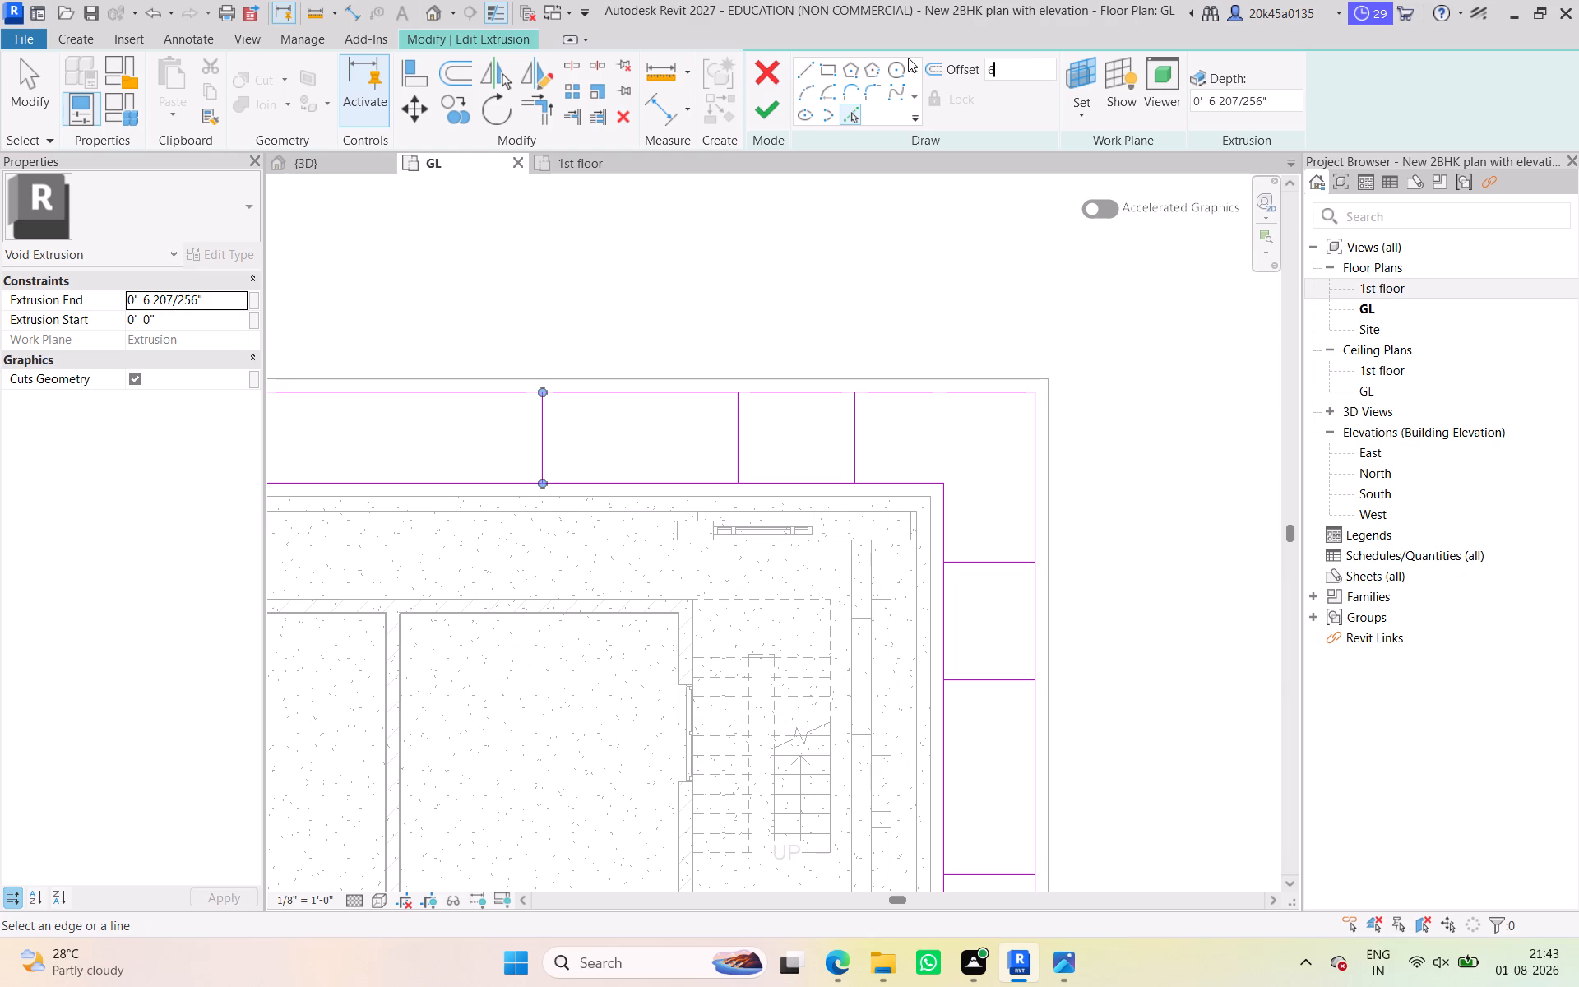
pyautogui.press("'")
pyautogui.press('Return')
pyautogui.click(538, 452)
pyautogui.moveTo(1033, 70); pyautogui.dragTo(867, 73)
pyautogui.press('1')
pyautogui.press('0')
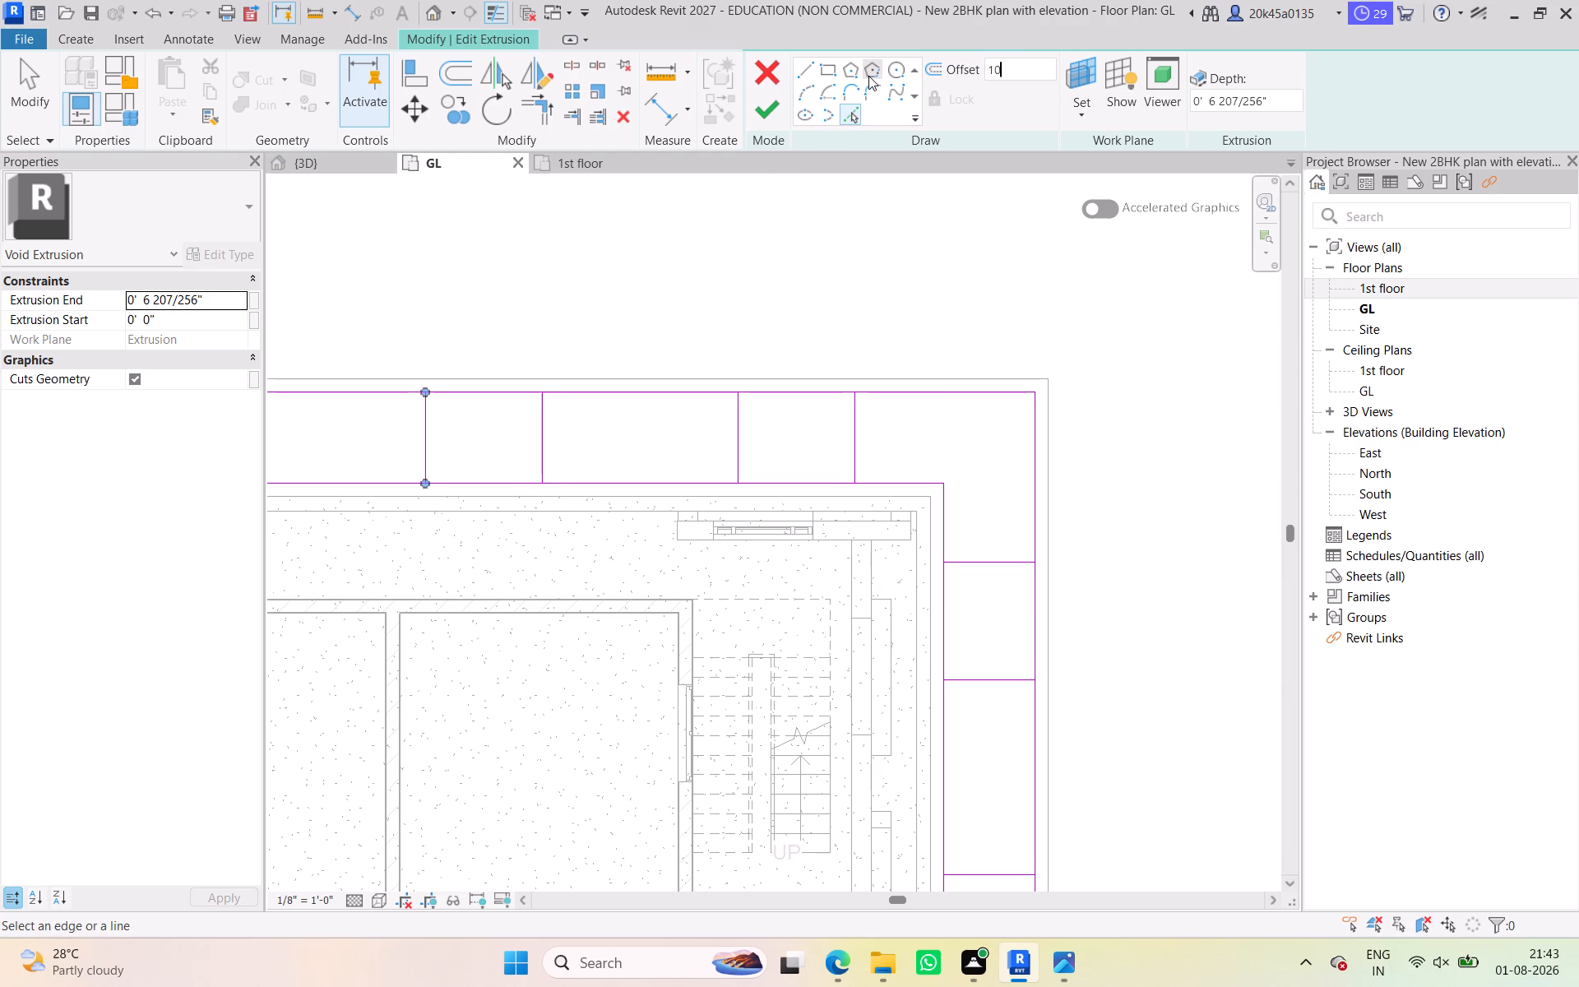
pyautogui.press(';')
pyautogui.press('BackSpace')
pyautogui.press("'")
pyautogui.press('Return')
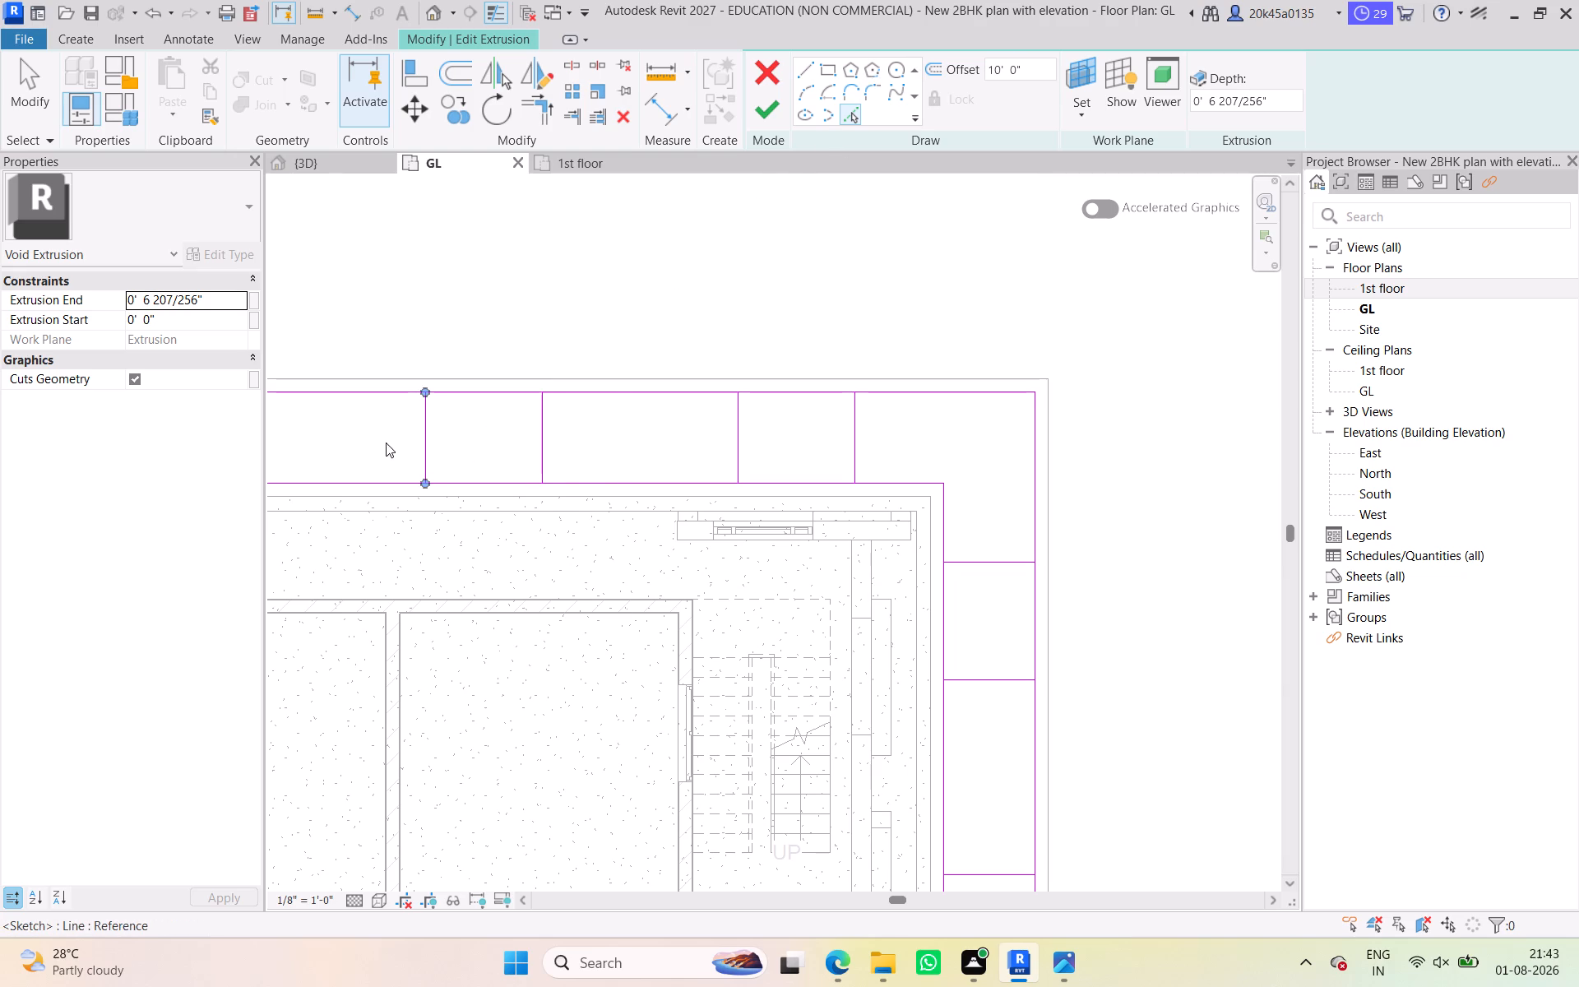
pyautogui.scroll(-1, 432, 442)
pyautogui.moveTo(432, 442); pyautogui.dragTo(794, 473, button='middle')
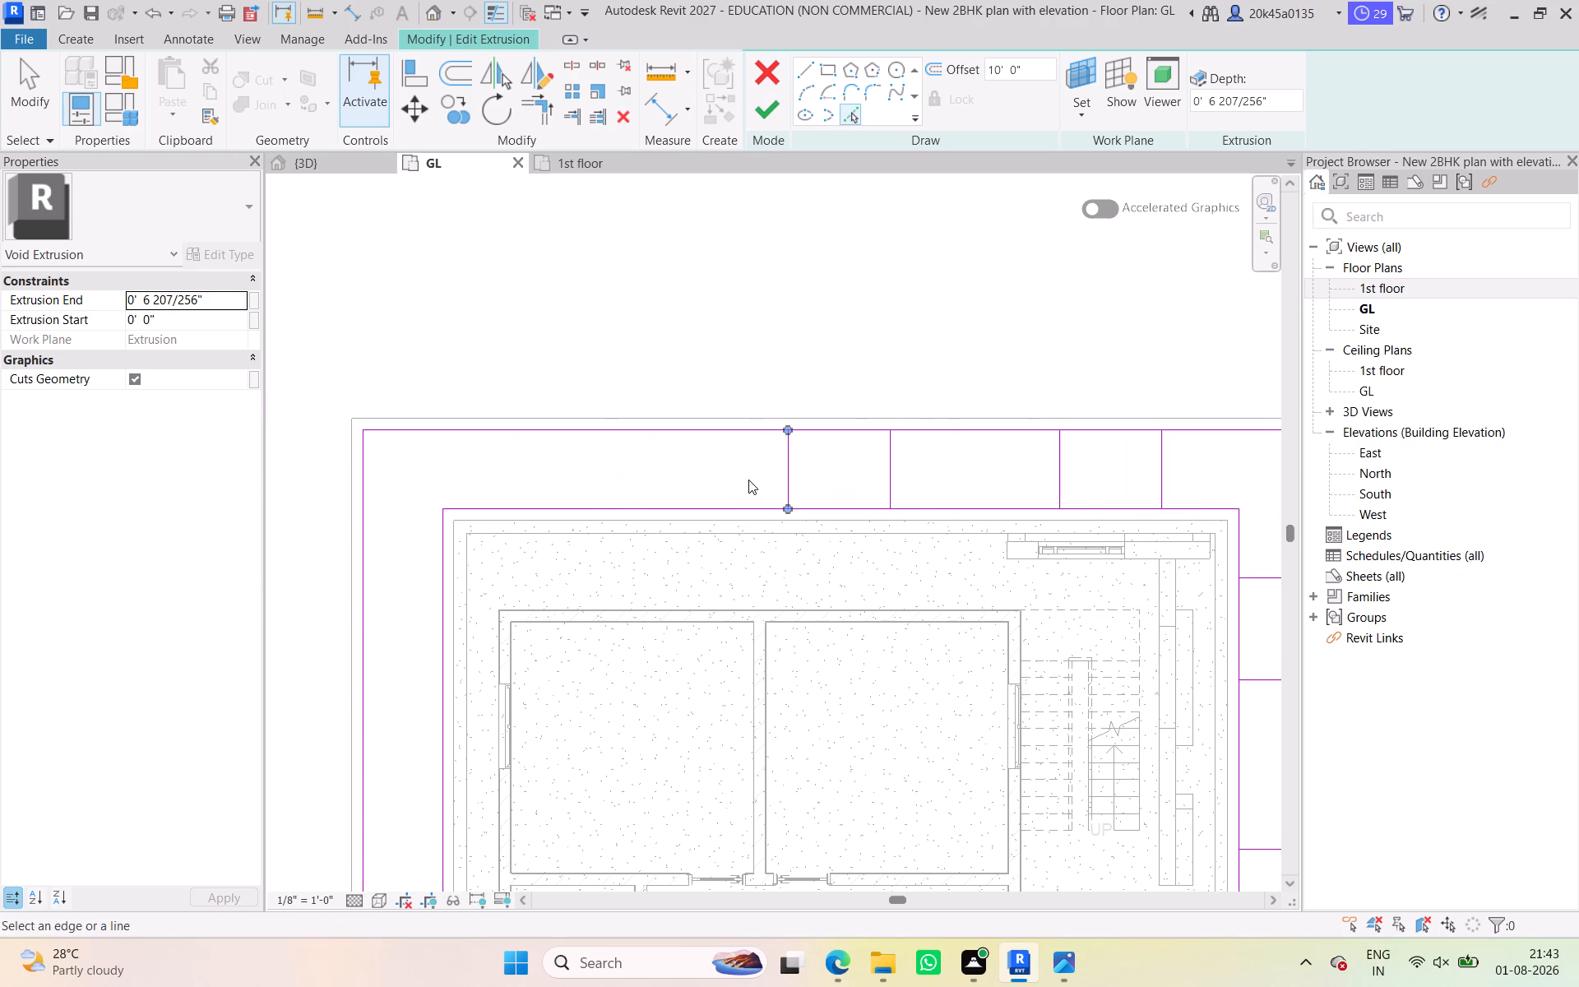
pyautogui.click(787, 482)
# Offset one more divider 6' beyond the last line, toward the upper run's far corner.
pyautogui.moveTo(1036, 71); pyautogui.dragTo(901, 73)
pyautogui.press('6')
pyautogui.press("'")
pyautogui.press('Return')
pyautogui.click(614, 485)
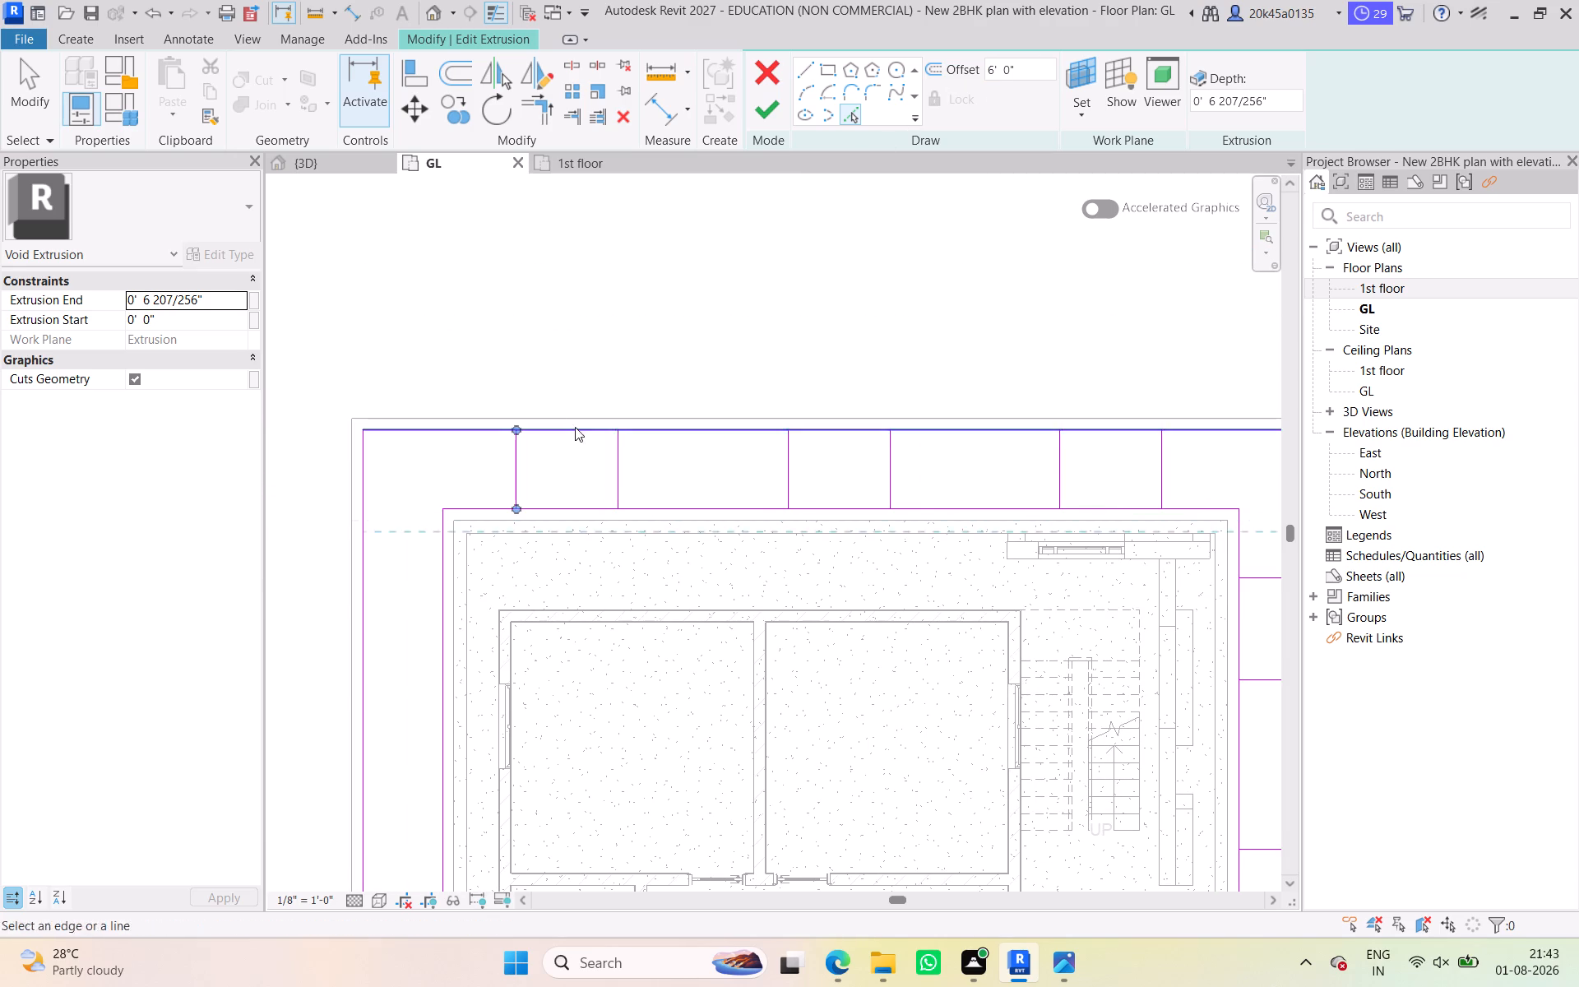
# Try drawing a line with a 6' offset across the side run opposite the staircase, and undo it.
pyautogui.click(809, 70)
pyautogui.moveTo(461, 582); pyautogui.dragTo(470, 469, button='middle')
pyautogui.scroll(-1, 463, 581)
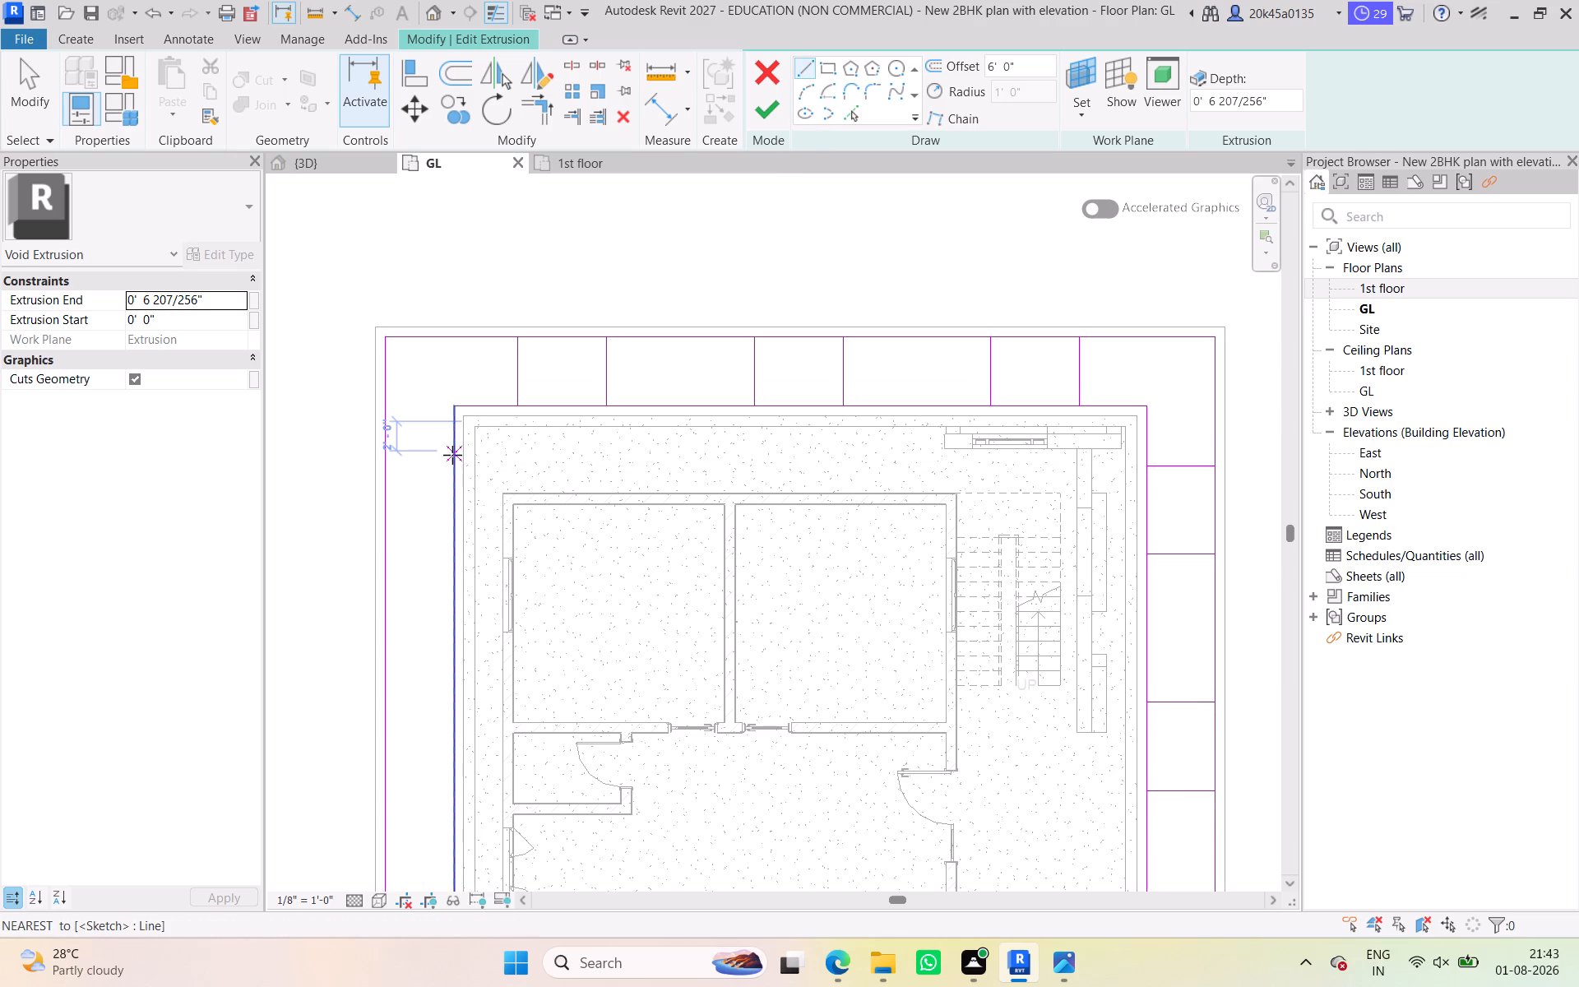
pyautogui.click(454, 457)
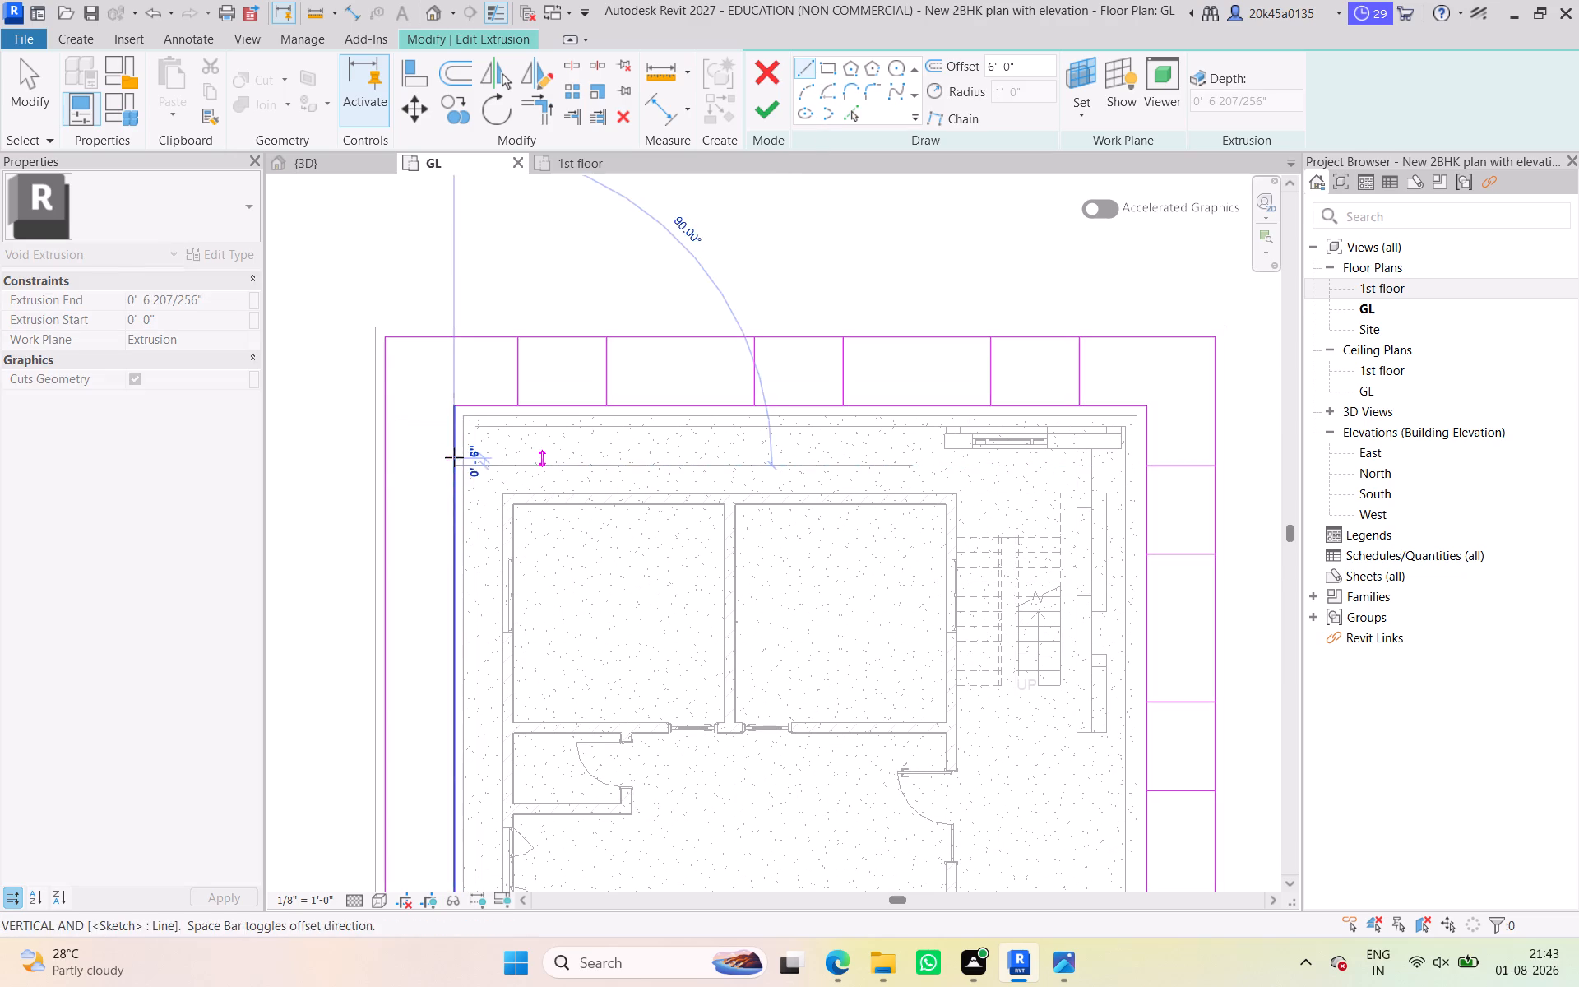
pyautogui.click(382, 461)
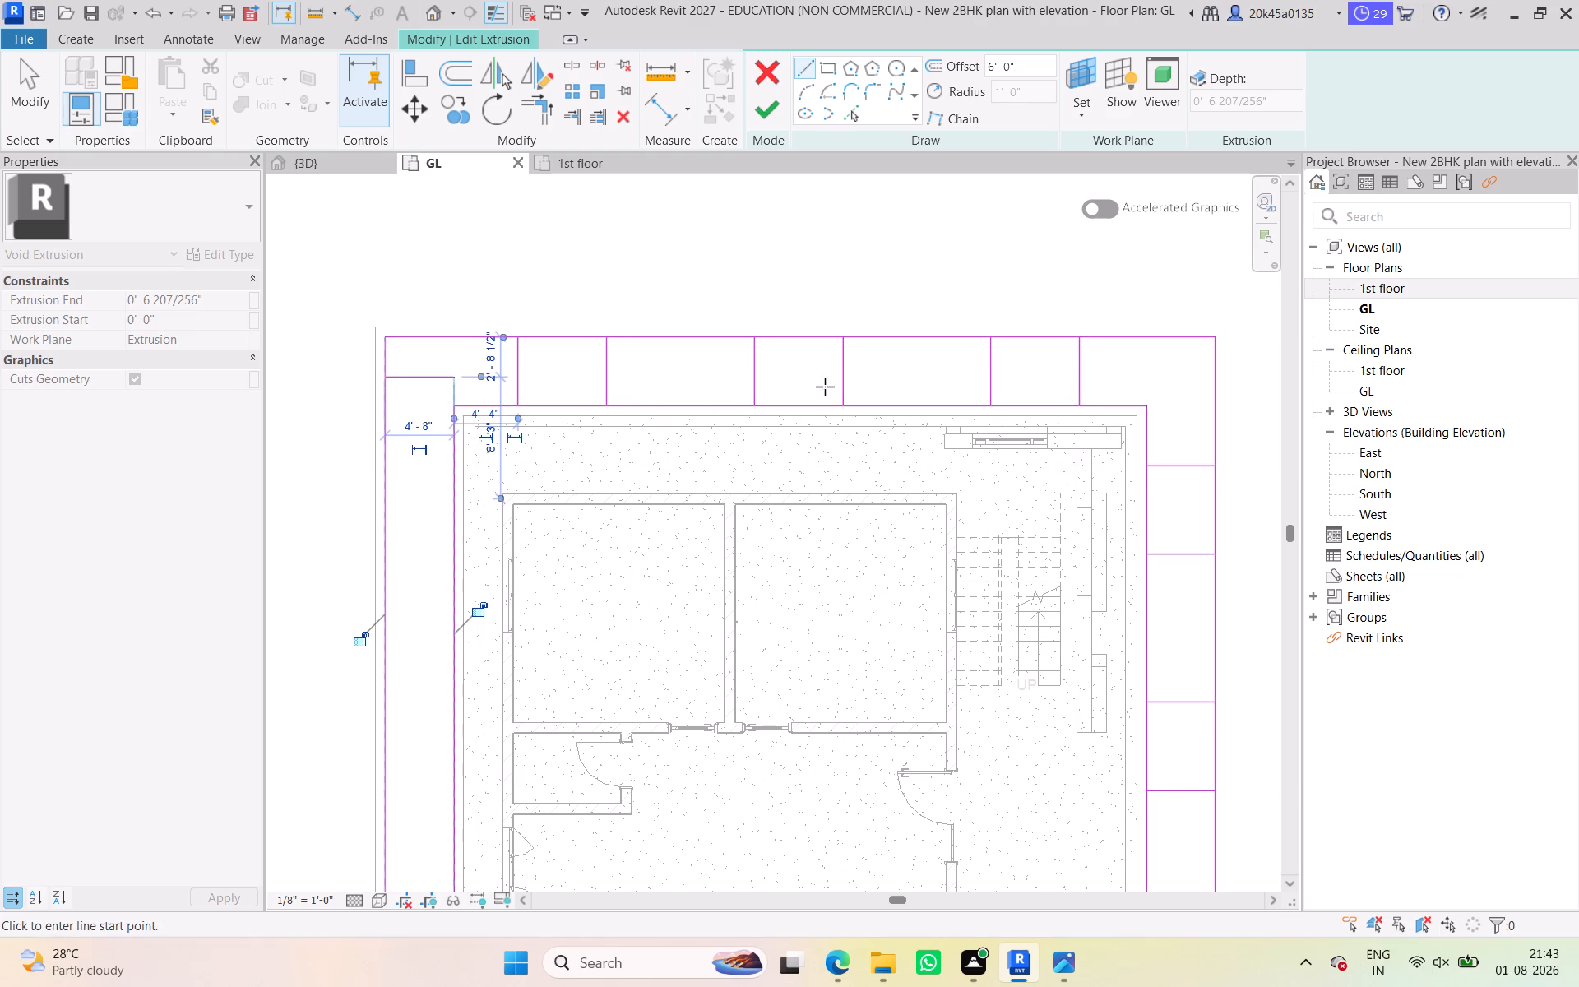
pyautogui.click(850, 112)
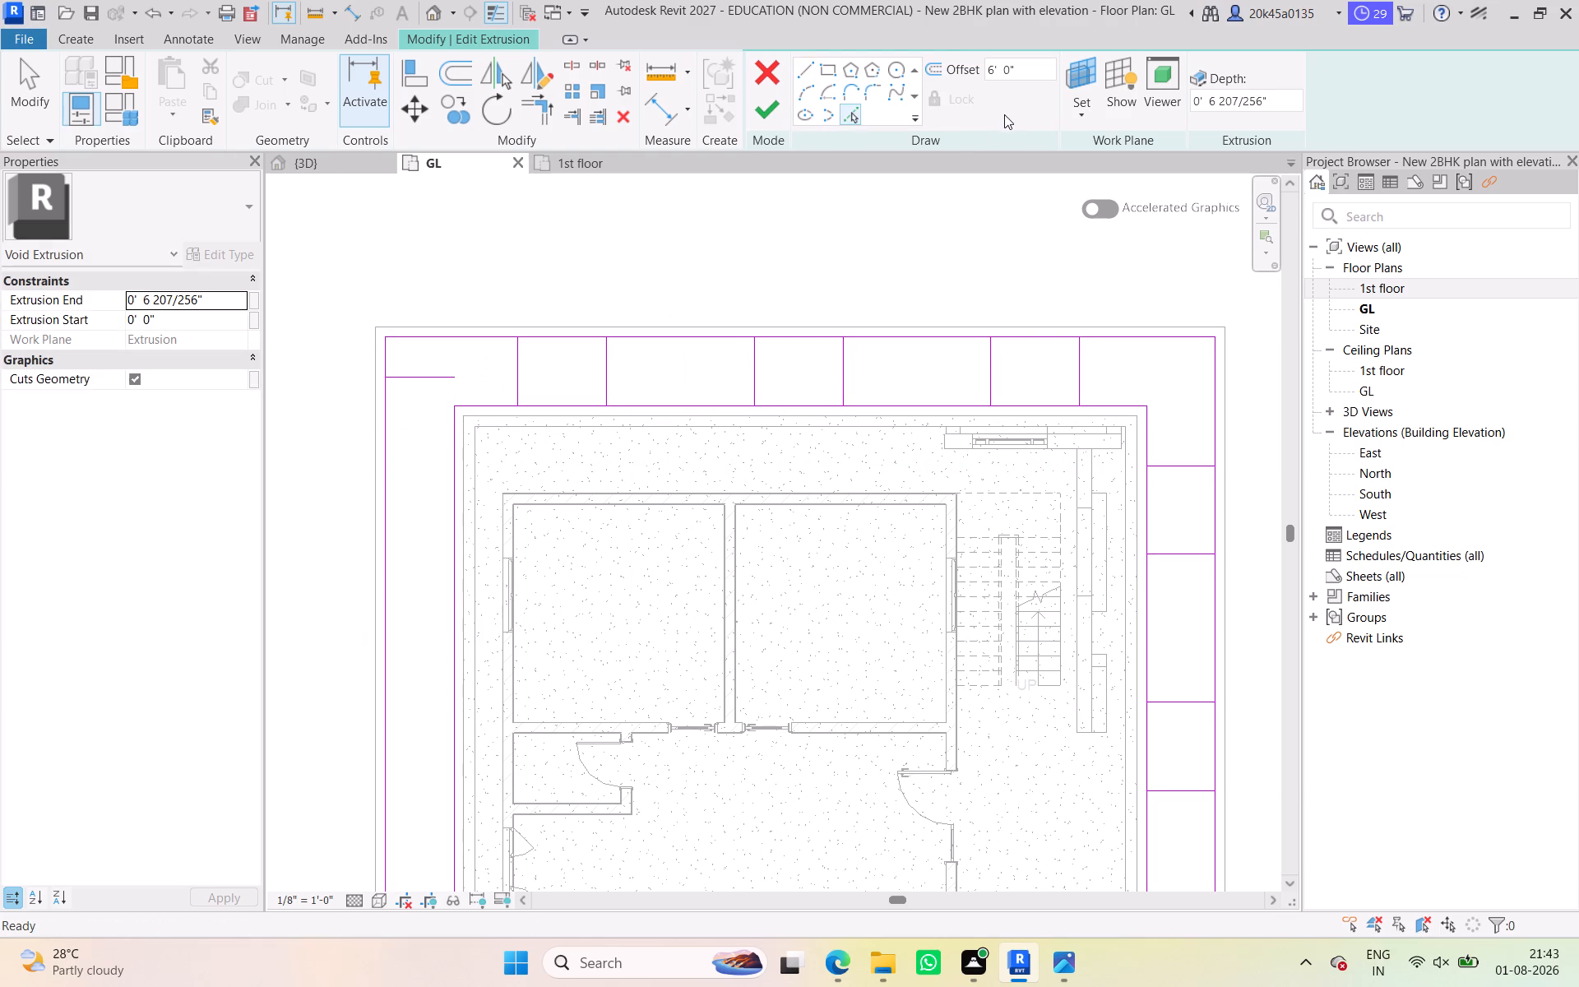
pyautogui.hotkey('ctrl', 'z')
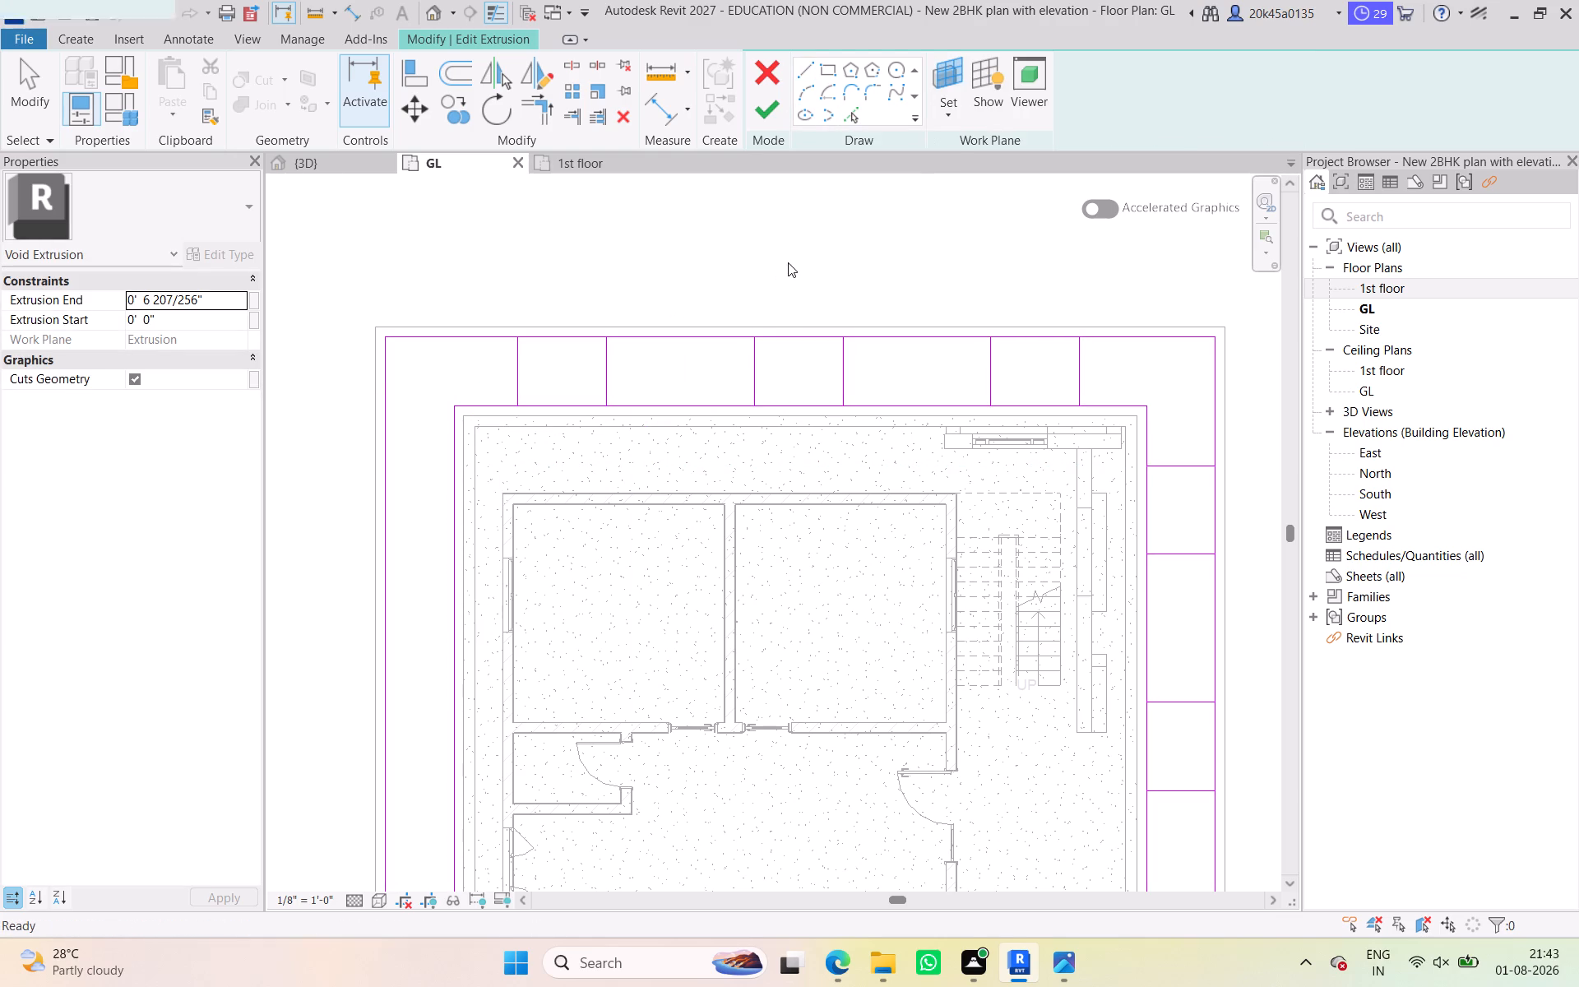
# Draw a line across the side run opposite the staircase, level with the staircase-side run's uppermost divider.
pyautogui.click(806, 74)
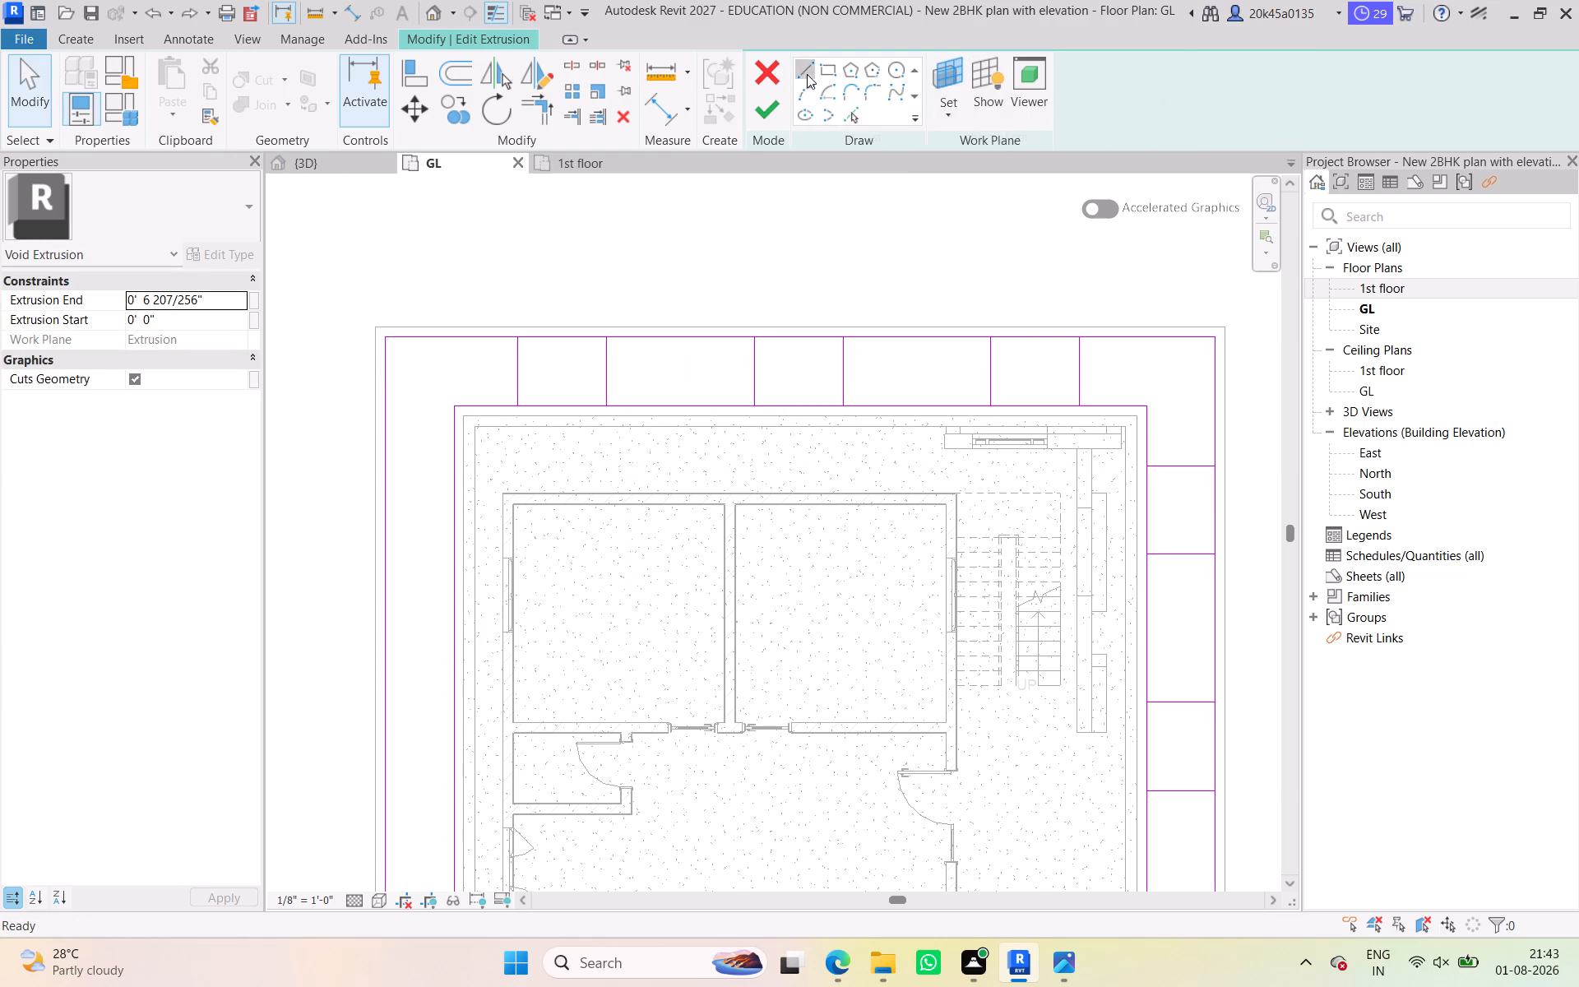
pyautogui.click(449, 464)
pyautogui.click(386, 468)
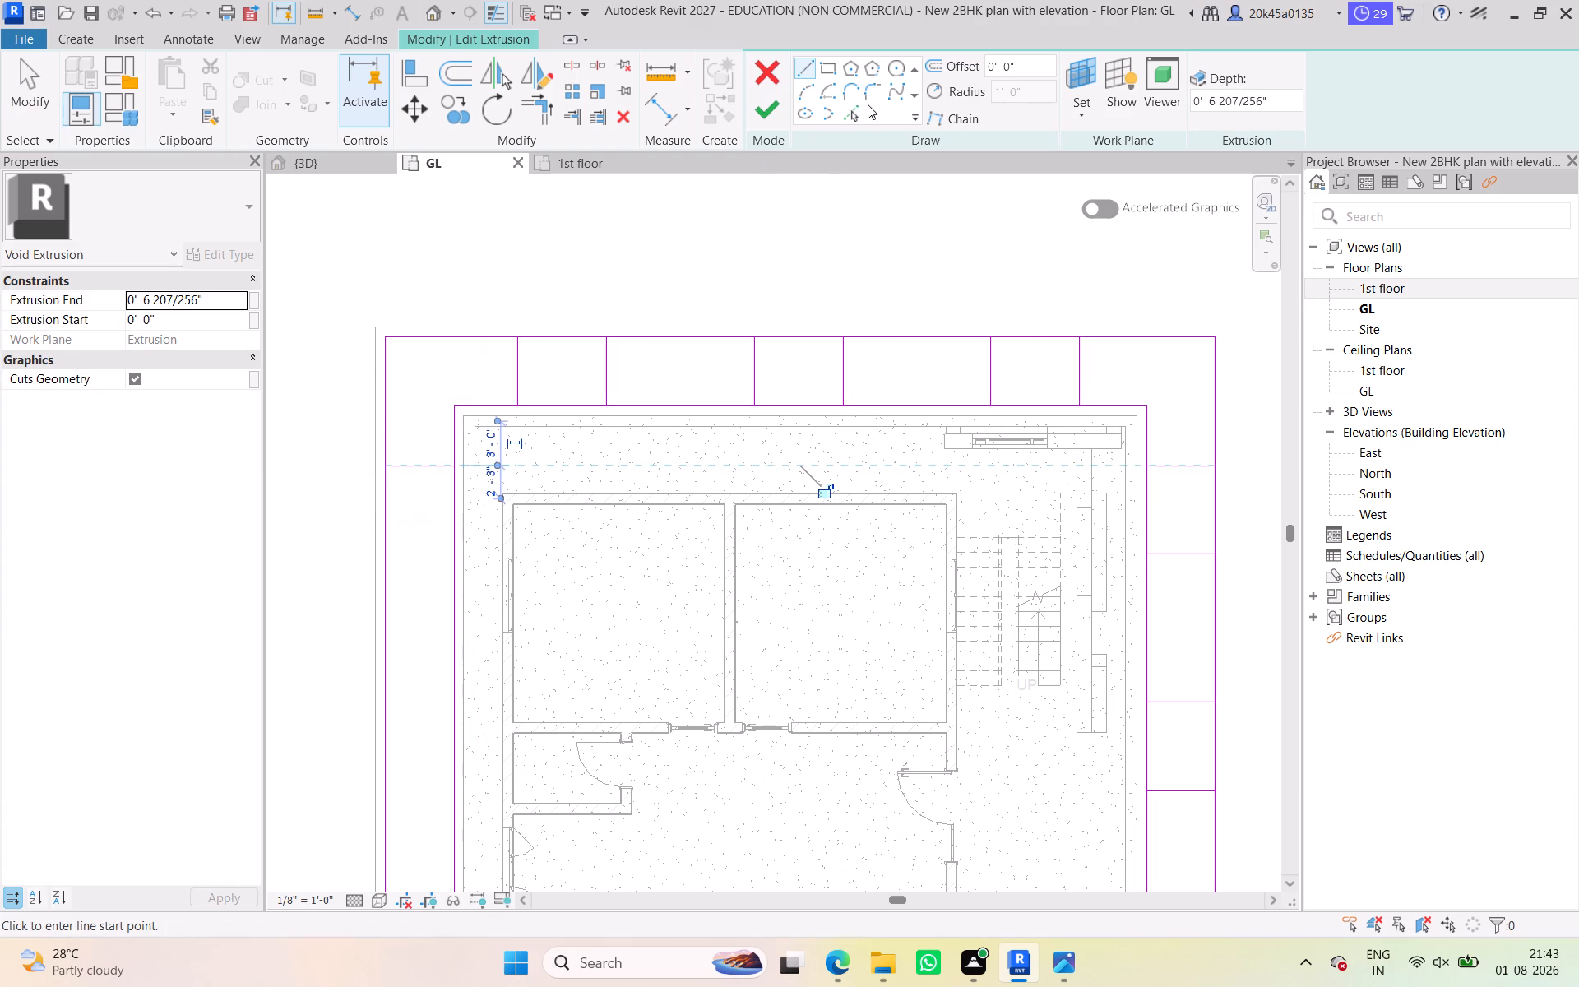
# Offset dividing lines down the side run opposite the staircase, 6' from its first line and a further 10'.
pyautogui.moveTo(1030, 64); pyautogui.dragTo(916, 64)
pyautogui.press('6')
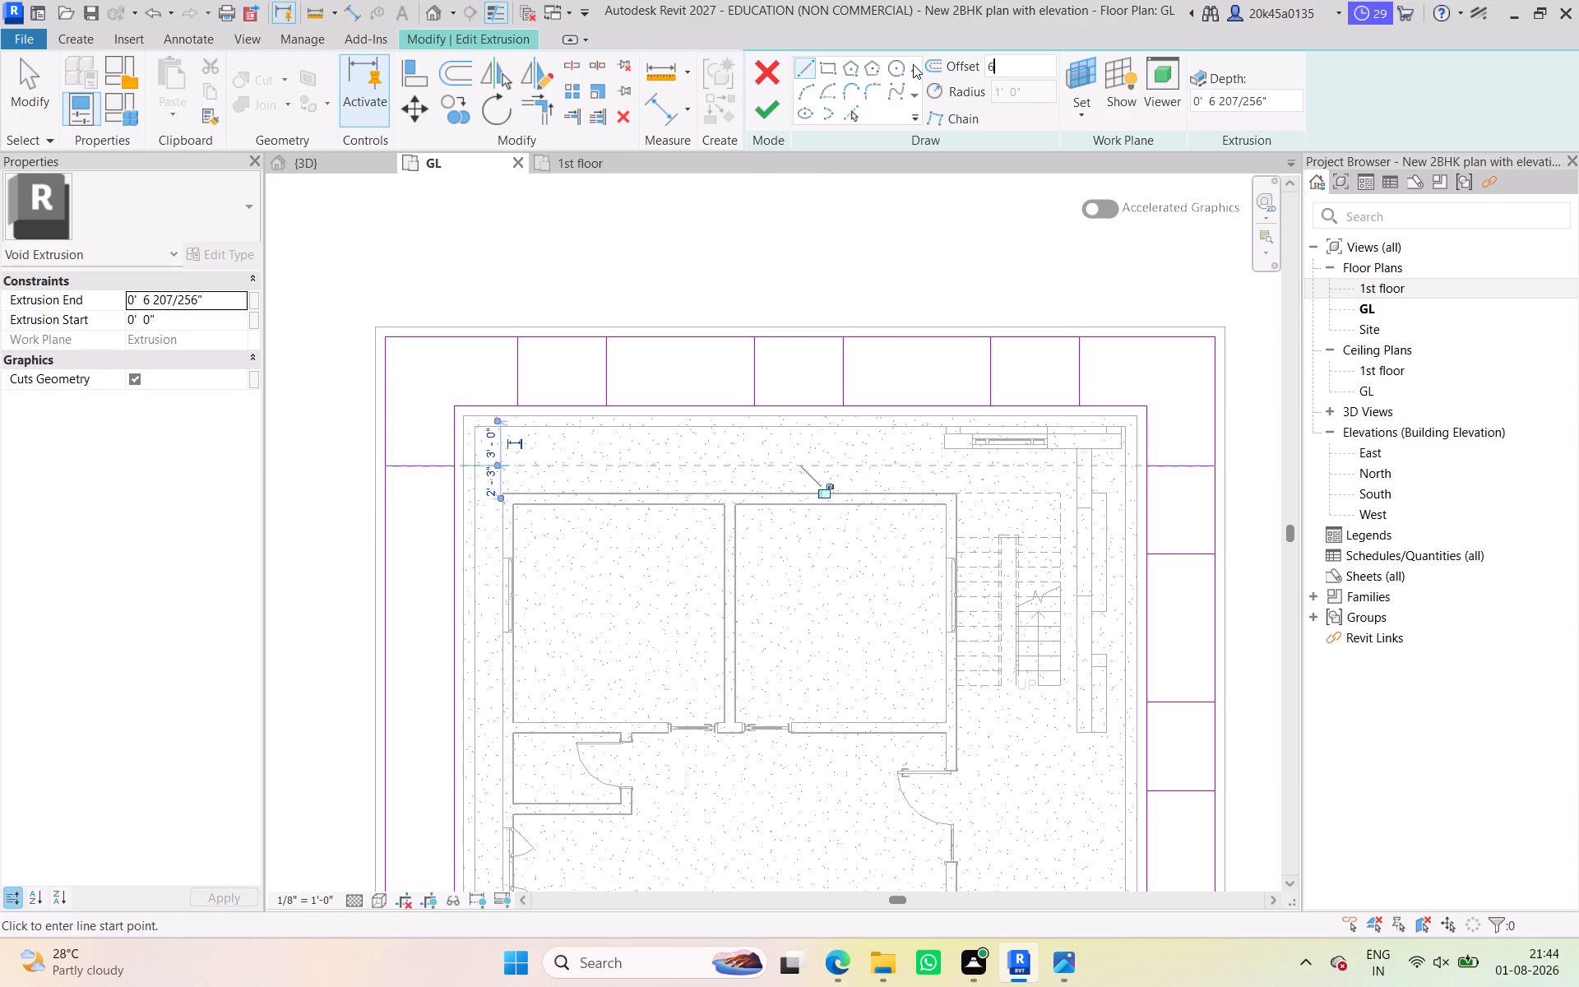
pyautogui.press("'")
pyautogui.press('Return')
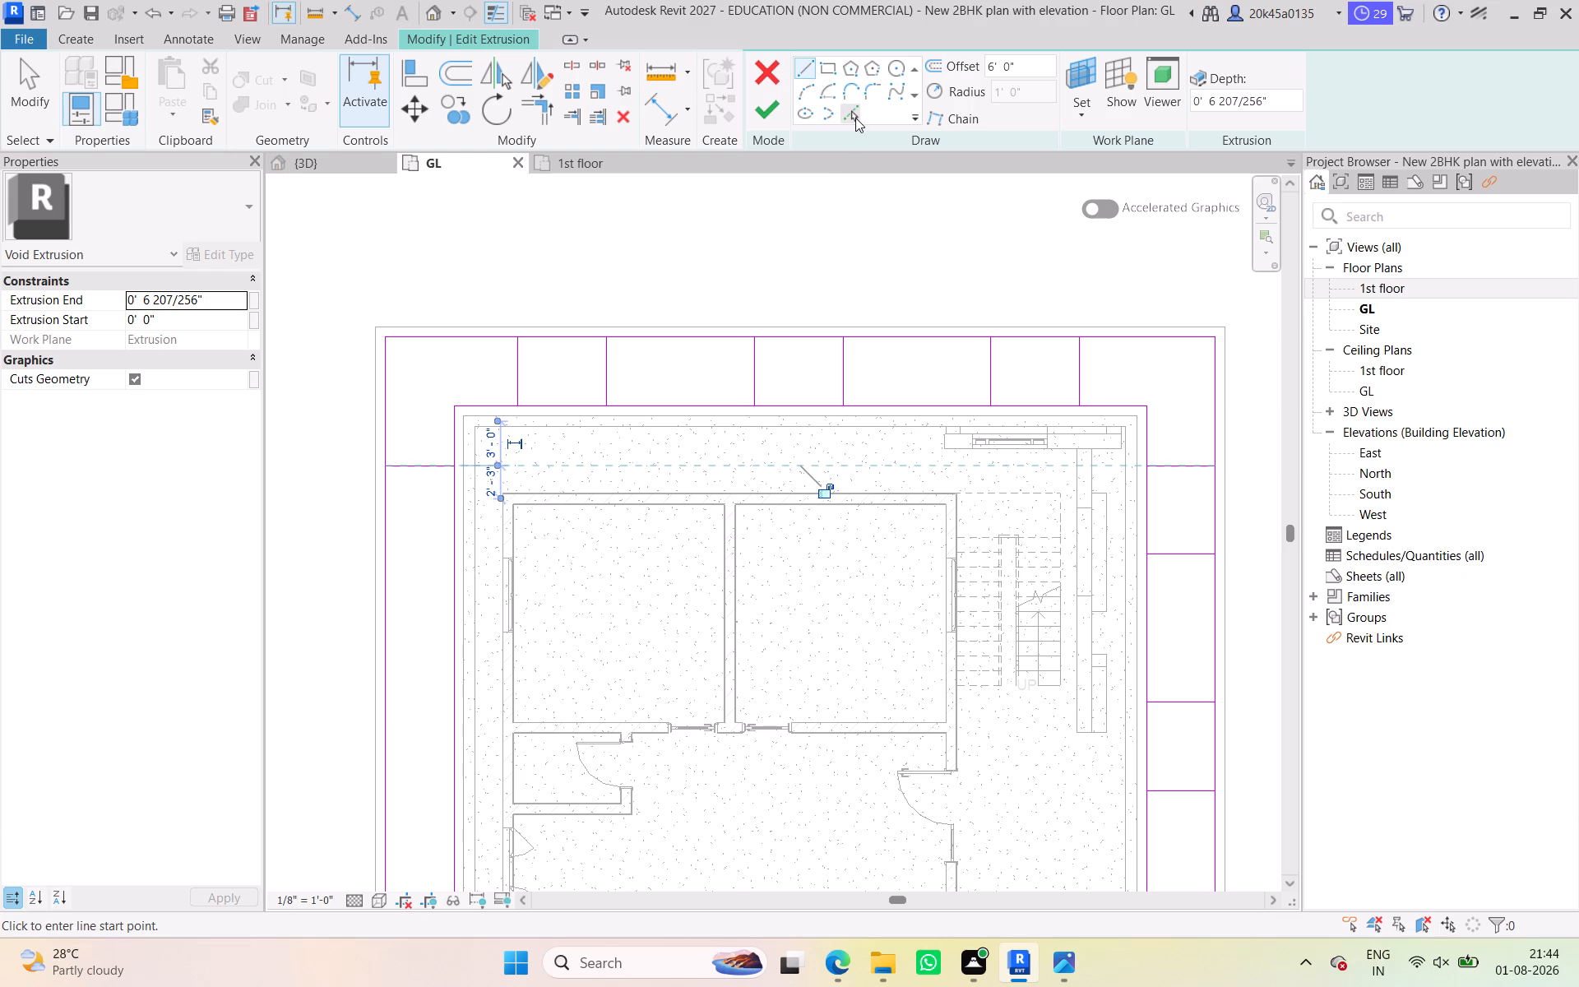
pyautogui.click(855, 115)
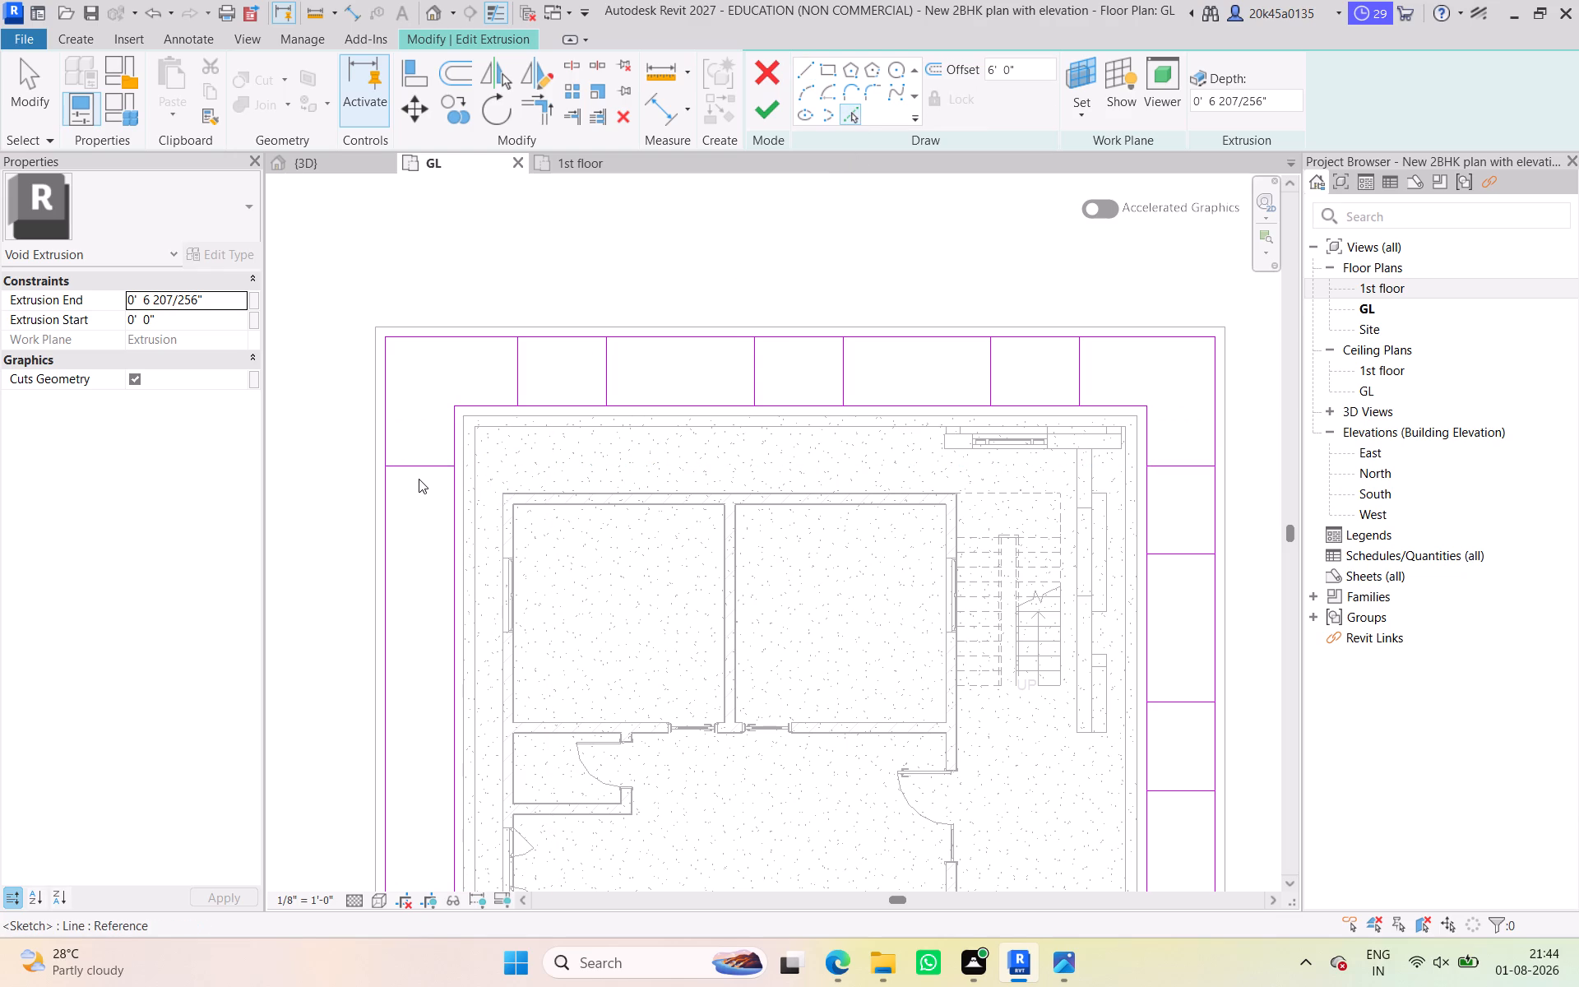
pyautogui.click(419, 474)
pyautogui.moveTo(1014, 72); pyautogui.dragTo(1000, 69)
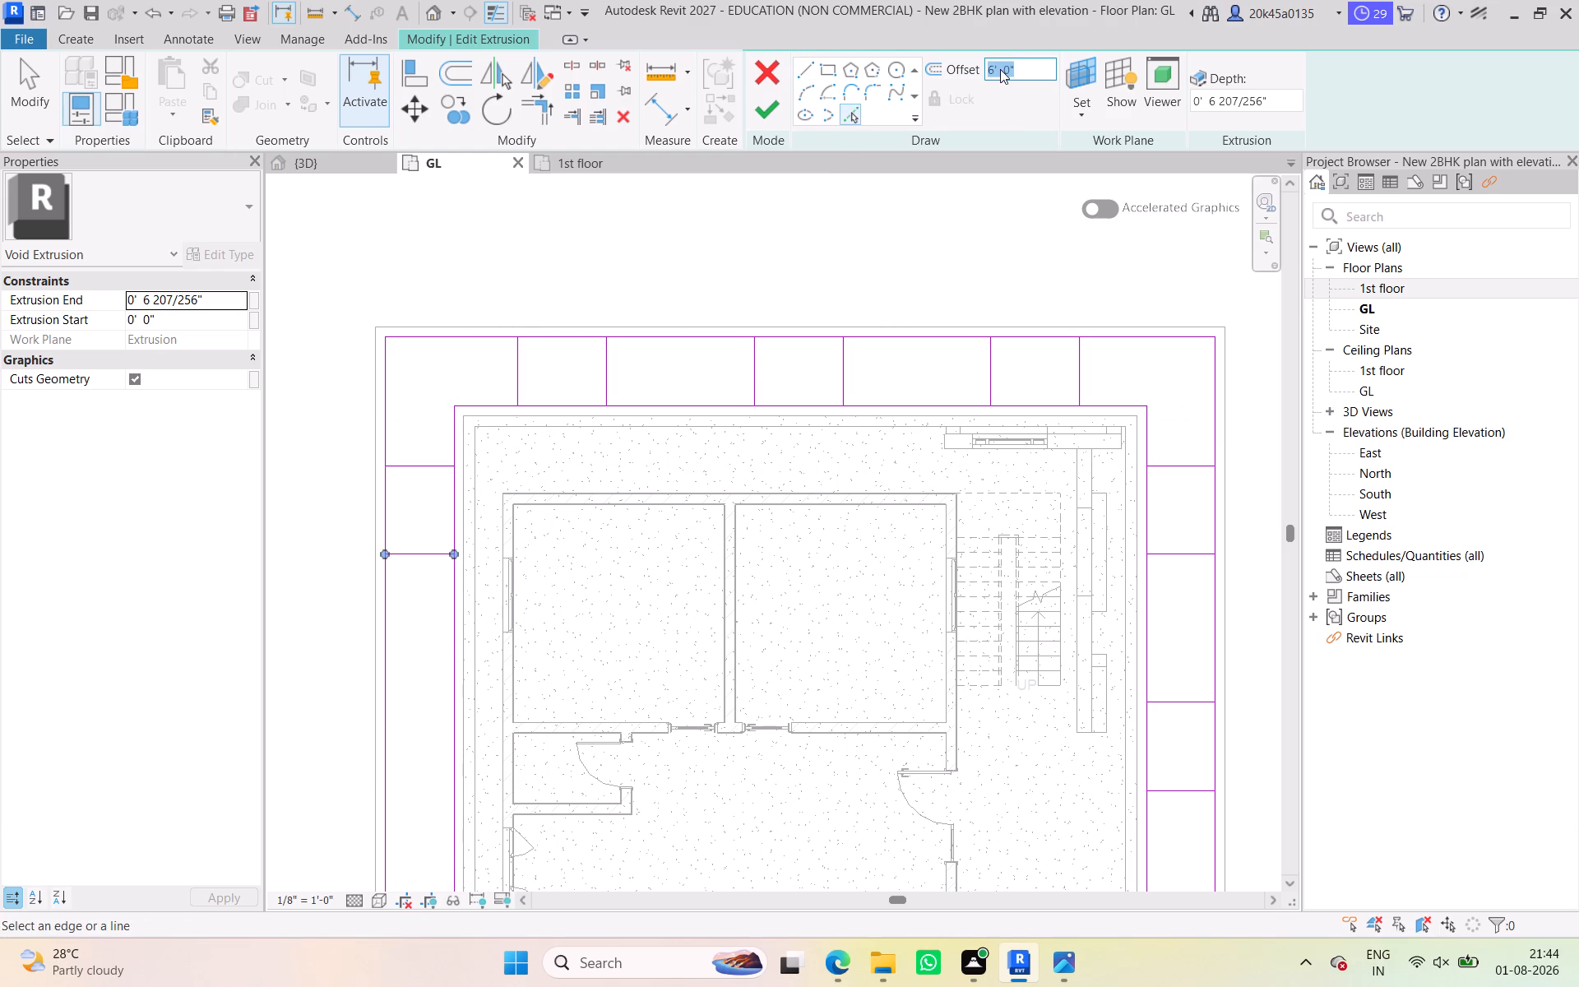
pyautogui.moveTo(1000, 69); pyautogui.dragTo(947, 69)
pyautogui.write('10')
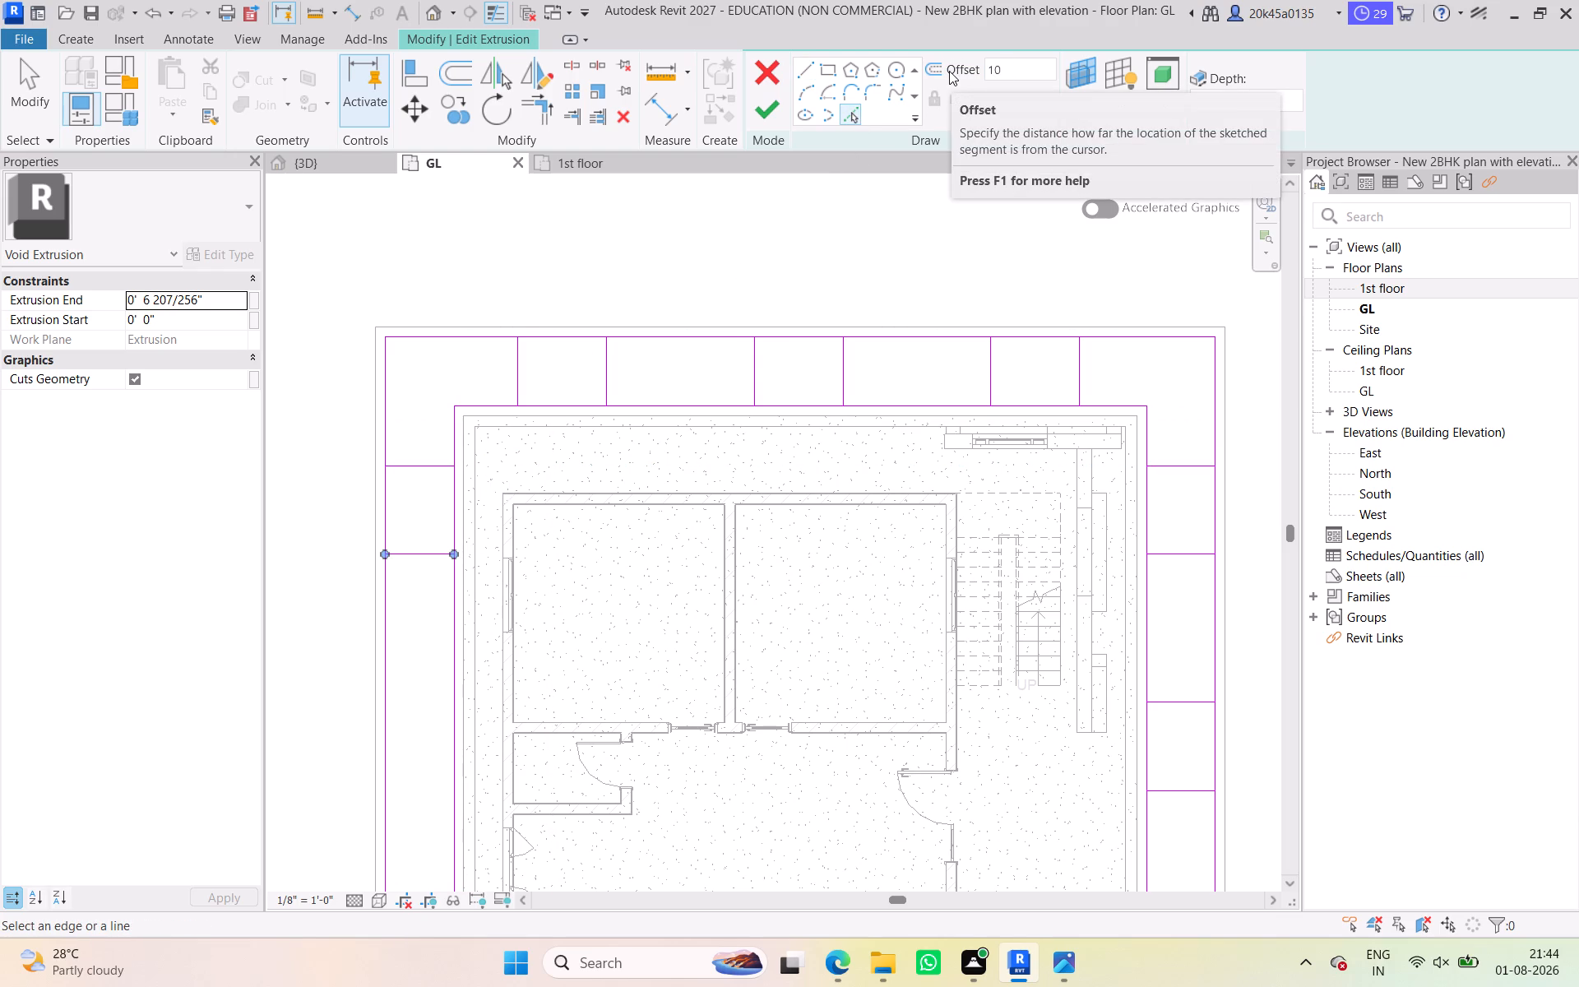
pyautogui.press("'")
pyautogui.press('Return')
pyautogui.click(425, 562)
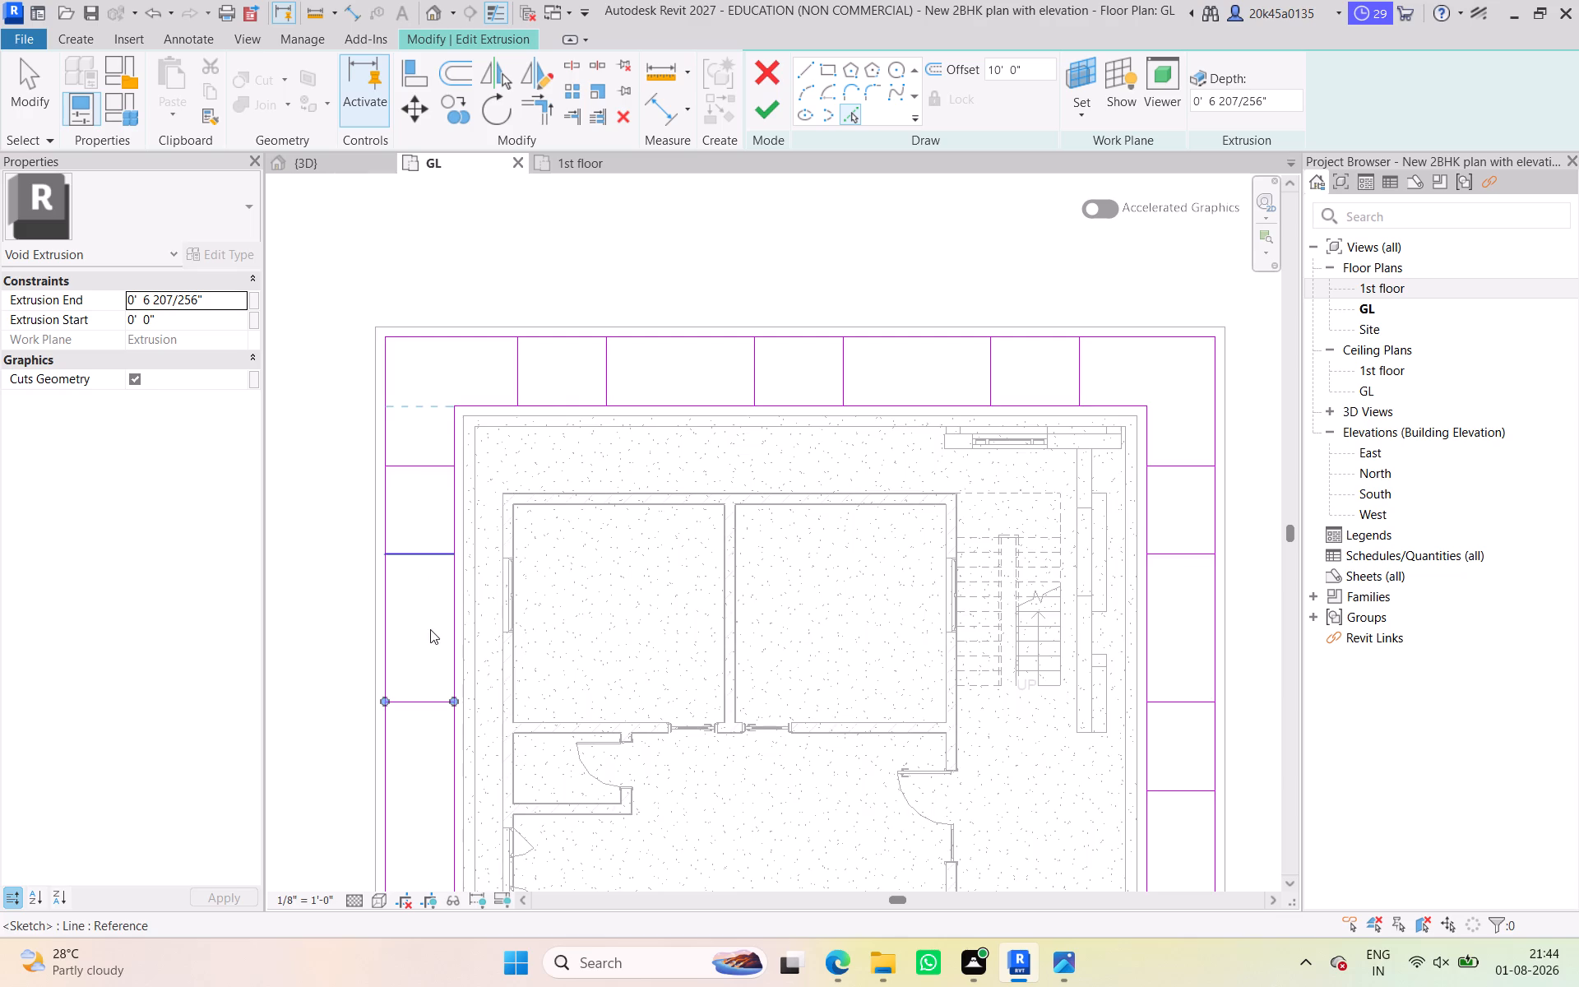
# Offset two more dividing lines down the side run opposite the staircase, 6' below its last line and a further 10'.
pyautogui.scroll(-1, 430, 629)
pyautogui.moveTo(430, 629); pyautogui.dragTo(431, 452, button='middle')
pyautogui.moveTo(1030, 66); pyautogui.dragTo(997, 66)
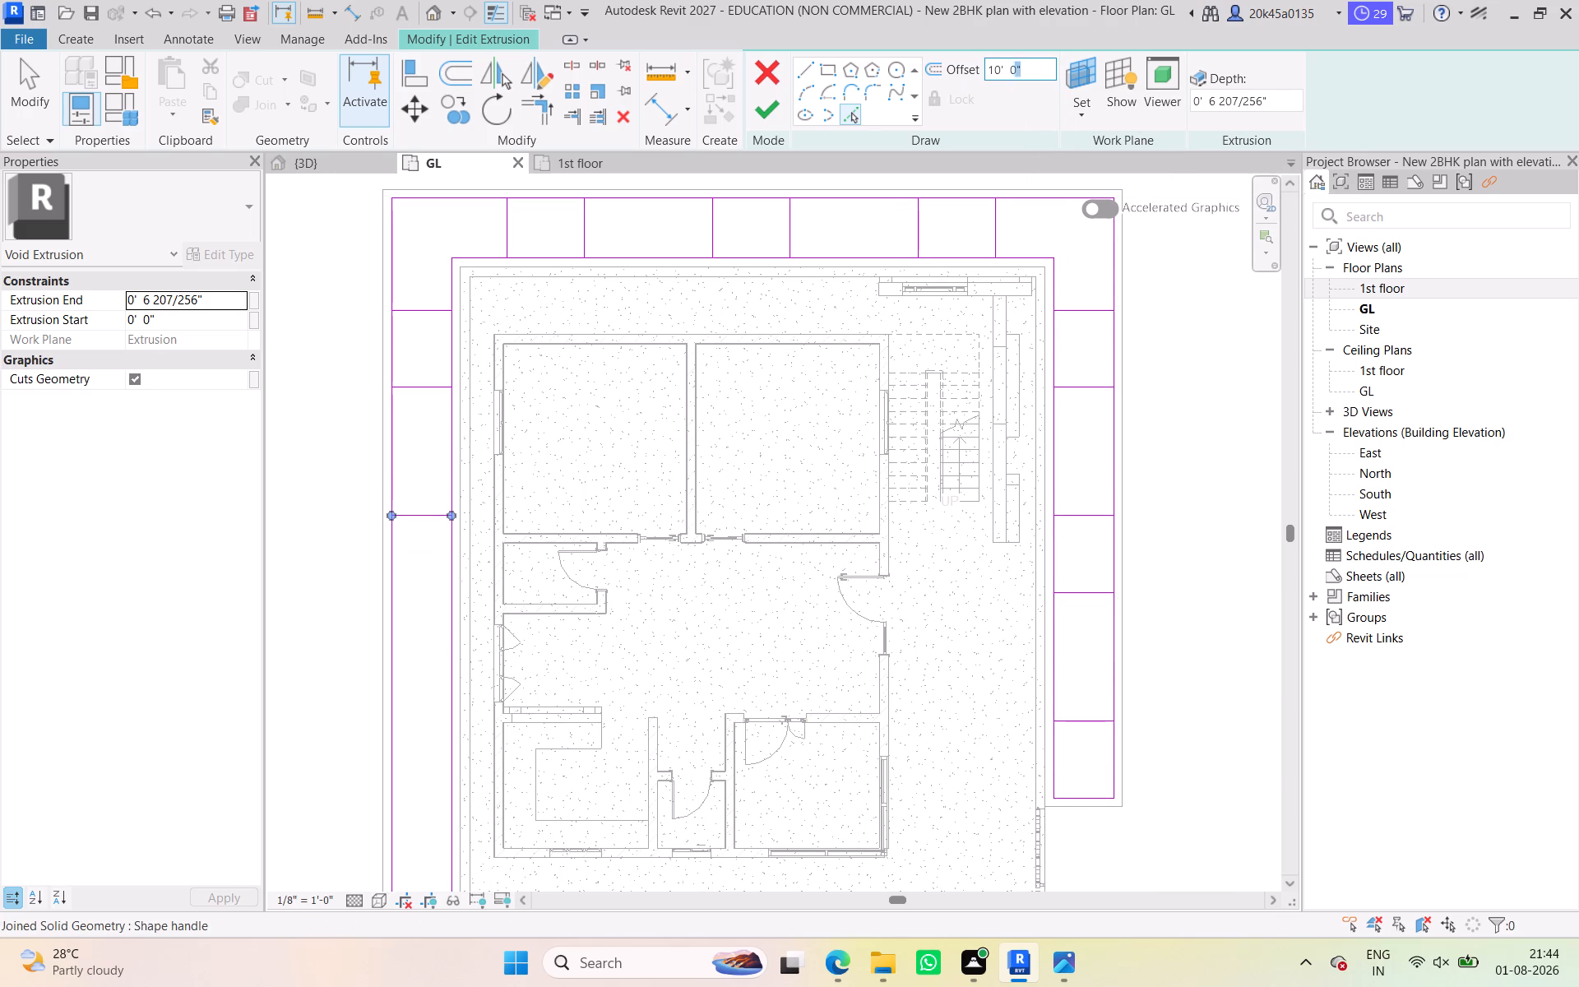
pyautogui.moveTo(997, 66); pyautogui.dragTo(969, 66)
pyautogui.press('6')
pyautogui.press("'")
pyautogui.press('Return')
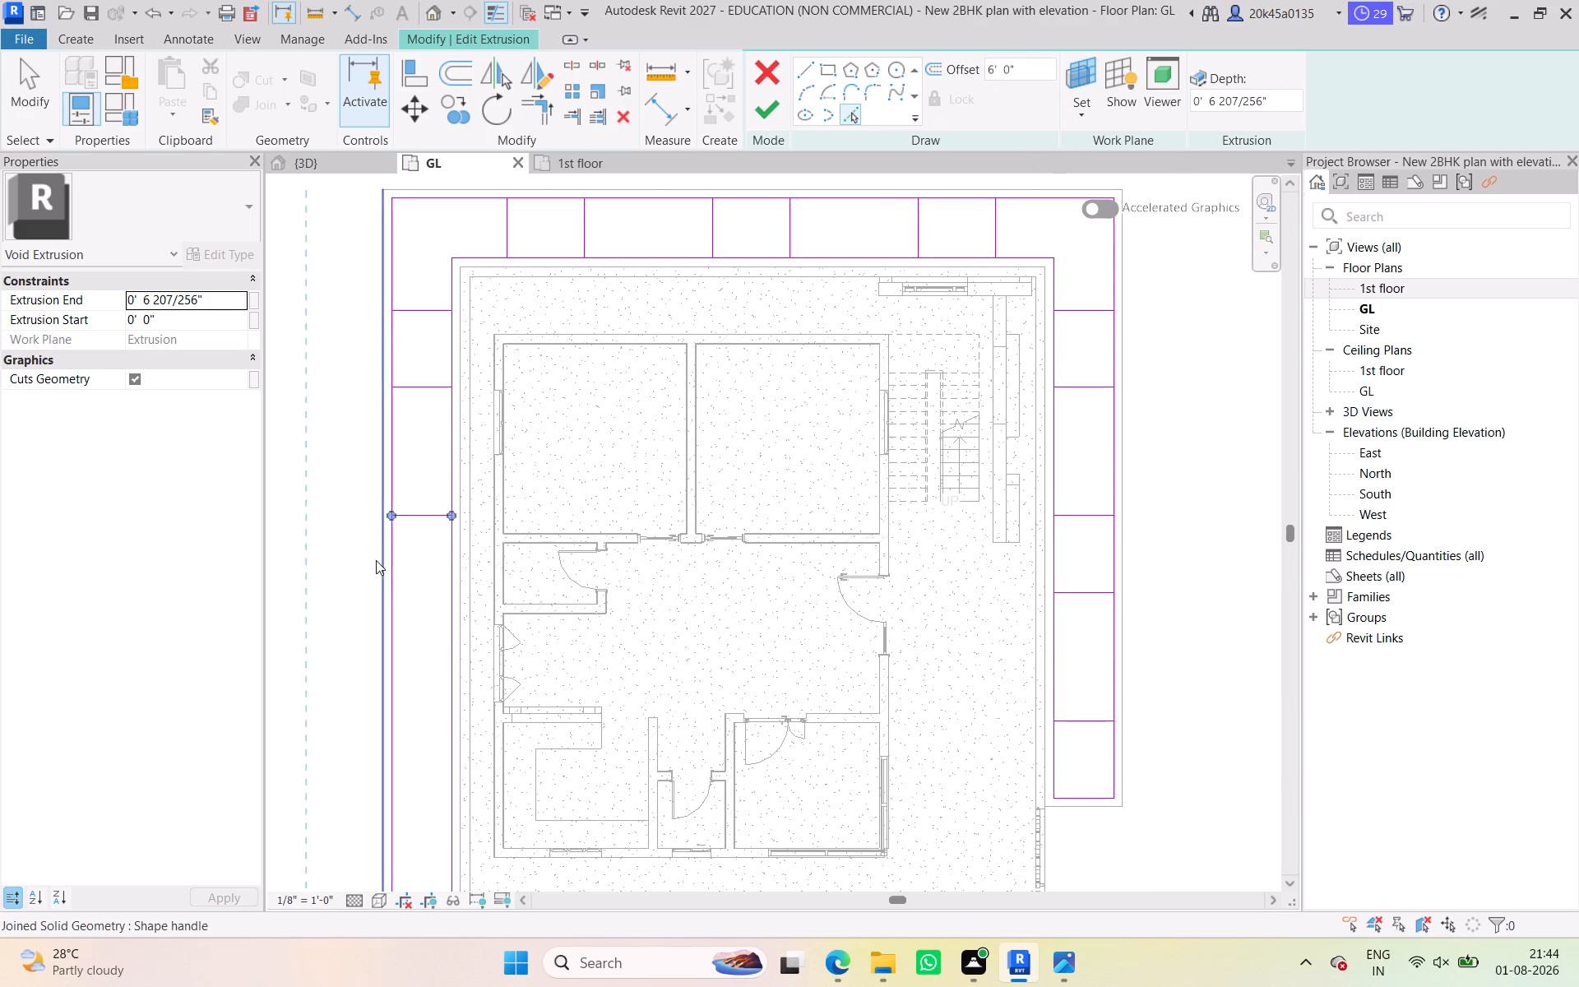
pyautogui.click(433, 520)
pyautogui.moveTo(1043, 67); pyautogui.dragTo(813, 67)
pyautogui.press('1')
pyautogui.press('0')
pyautogui.press("'")
pyautogui.press('Return')
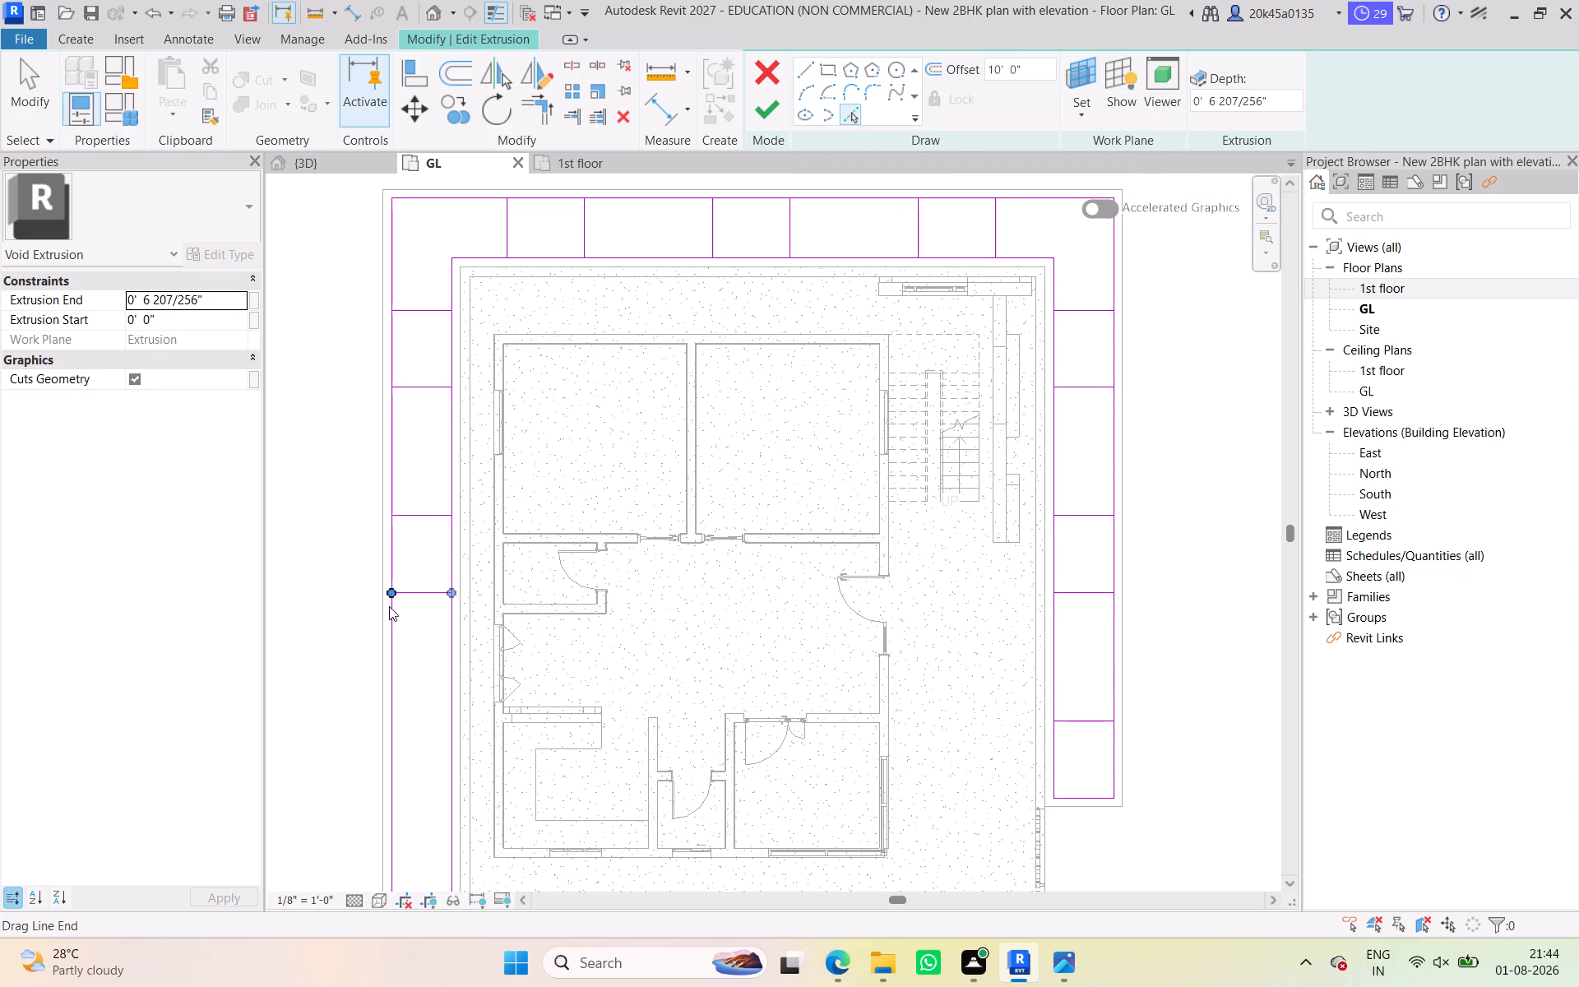
pyautogui.click(424, 597)
# Continue dividing the side run opposite the staircase with another line offset 6' and one a further 10' beyond it.
pyautogui.moveTo(441, 711); pyautogui.dragTo(436, 676, button='middle')
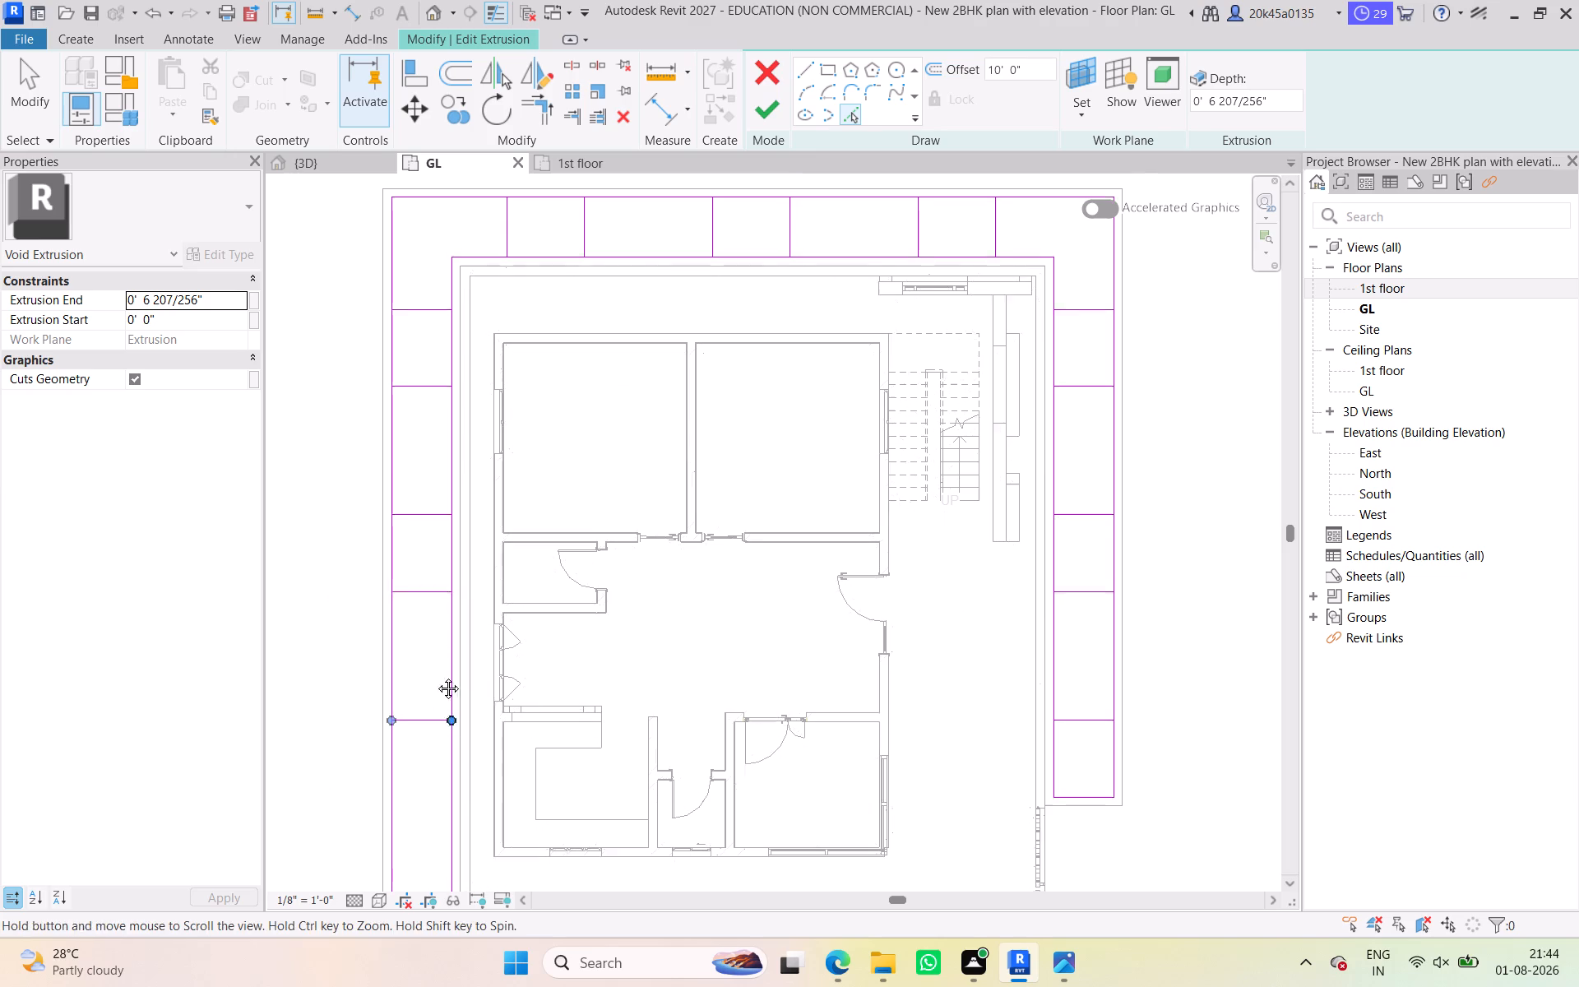
pyautogui.moveTo(436, 676); pyautogui.dragTo(464, 483, button='middle')
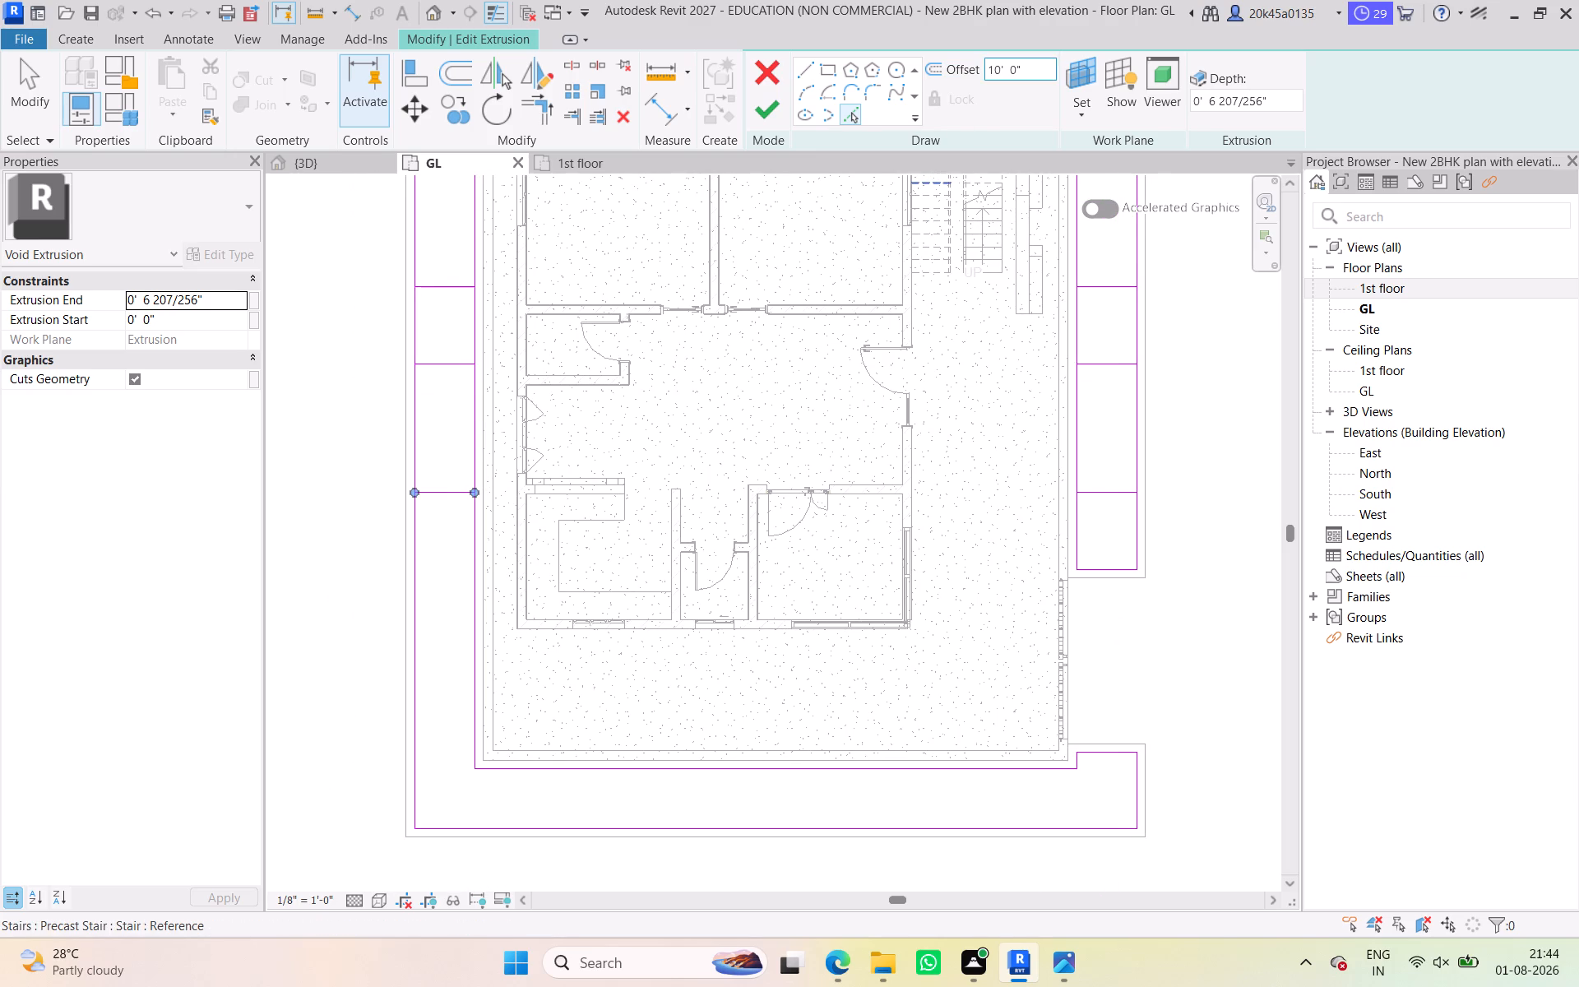
pyautogui.moveTo(1033, 63); pyautogui.dragTo(954, 63)
pyautogui.press('6')
pyautogui.press("'")
pyautogui.press('Return')
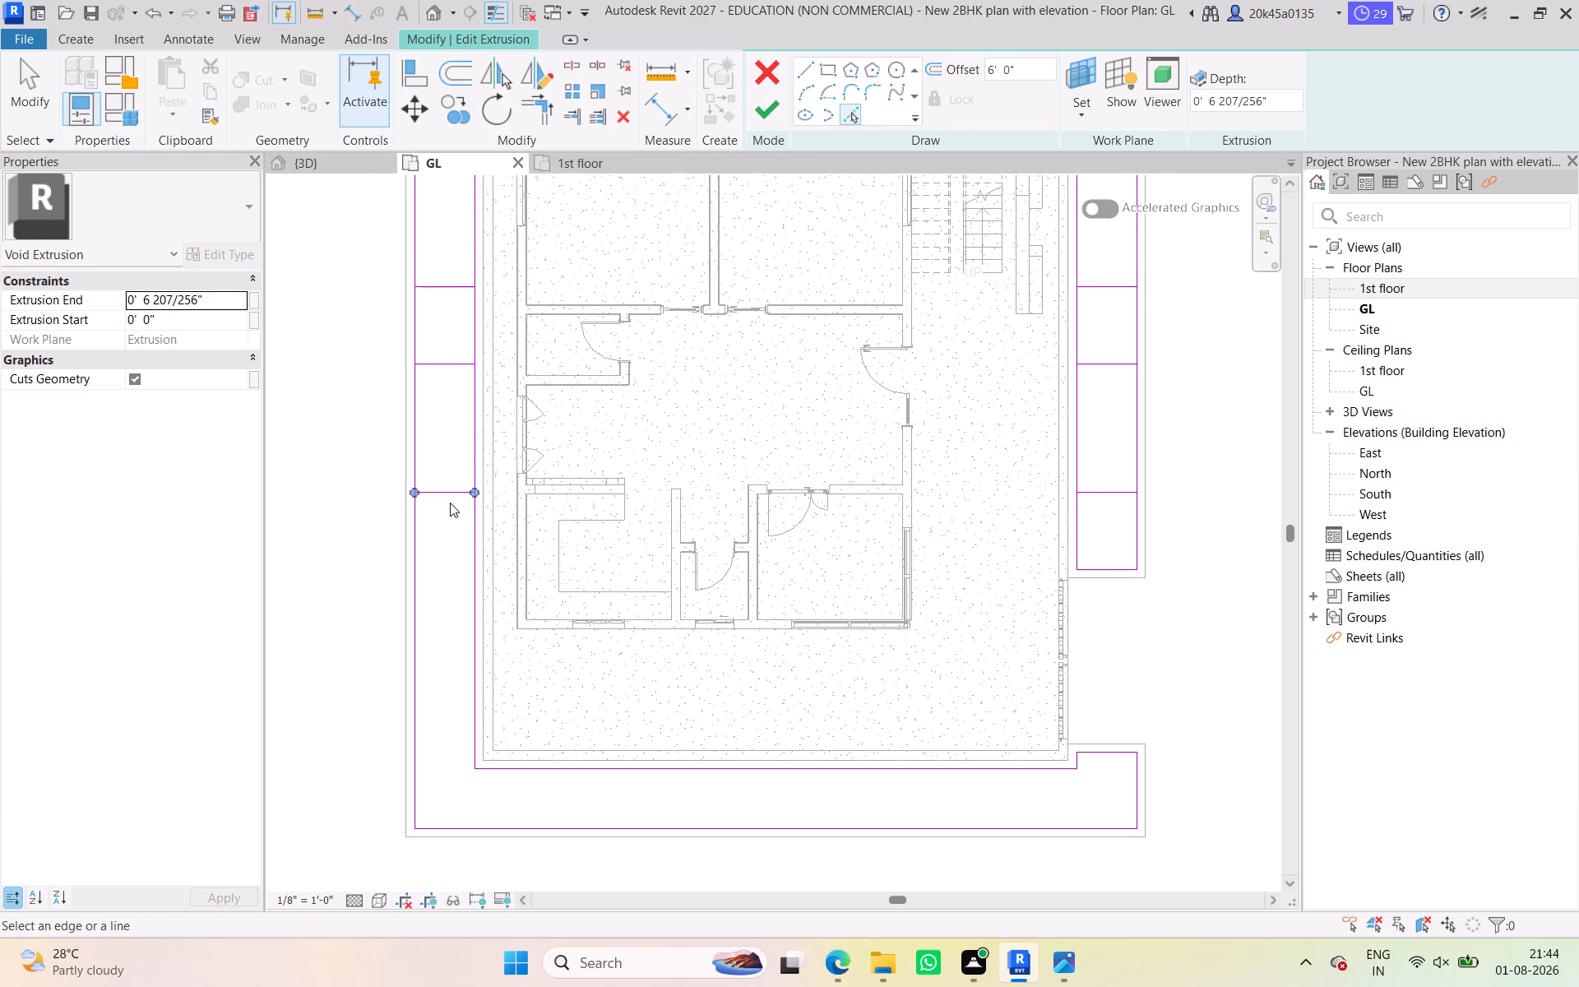
pyautogui.click(445, 498)
pyautogui.scroll(-2, 528, 722)
pyautogui.moveTo(527, 723); pyautogui.dragTo(501, 616, button='middle')
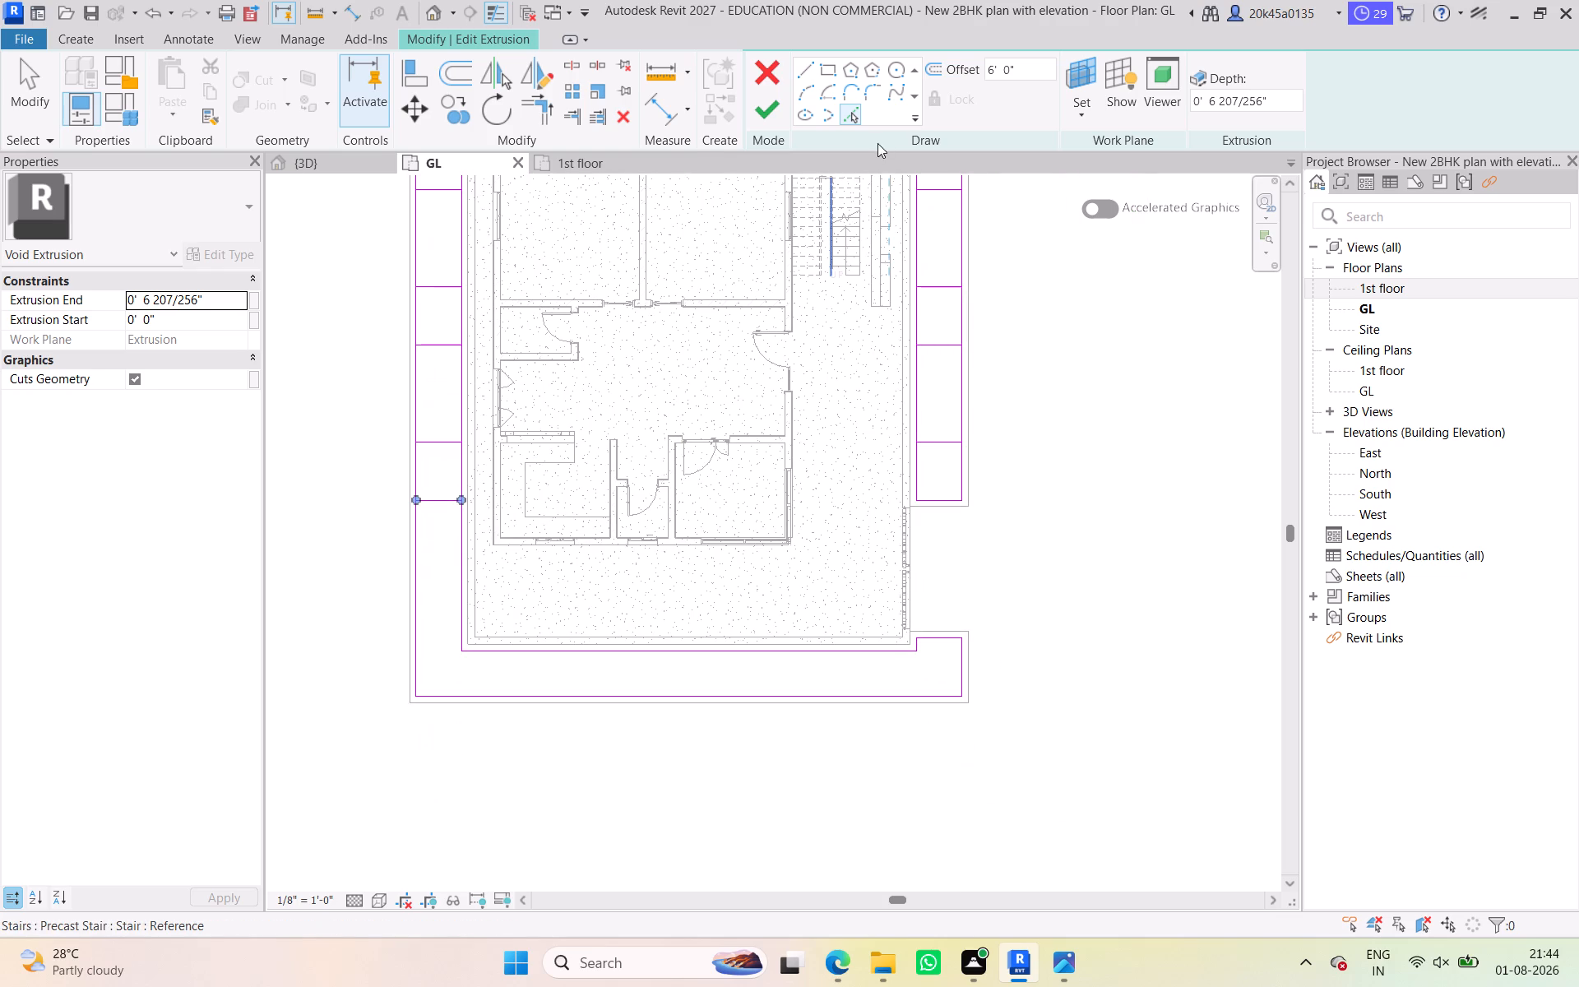
pyautogui.moveTo(1027, 69); pyautogui.dragTo(872, 69)
pyautogui.press('1')
pyautogui.press('0')
pyautogui.press("'")
pyautogui.press('Return')
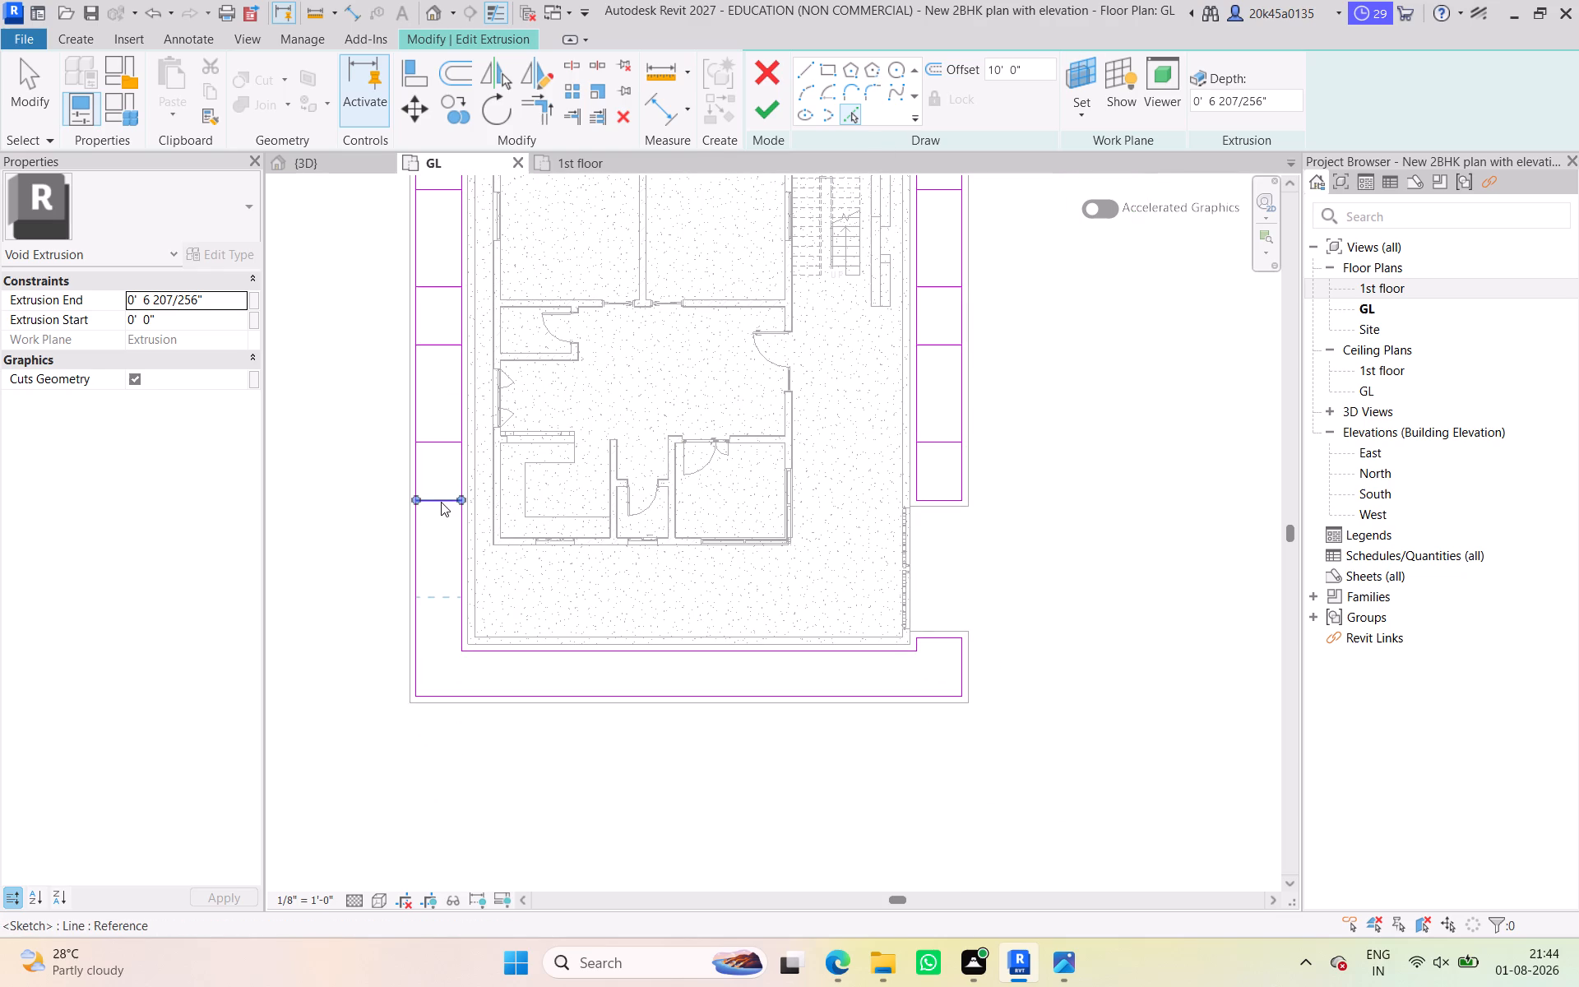
pyautogui.click(442, 501)
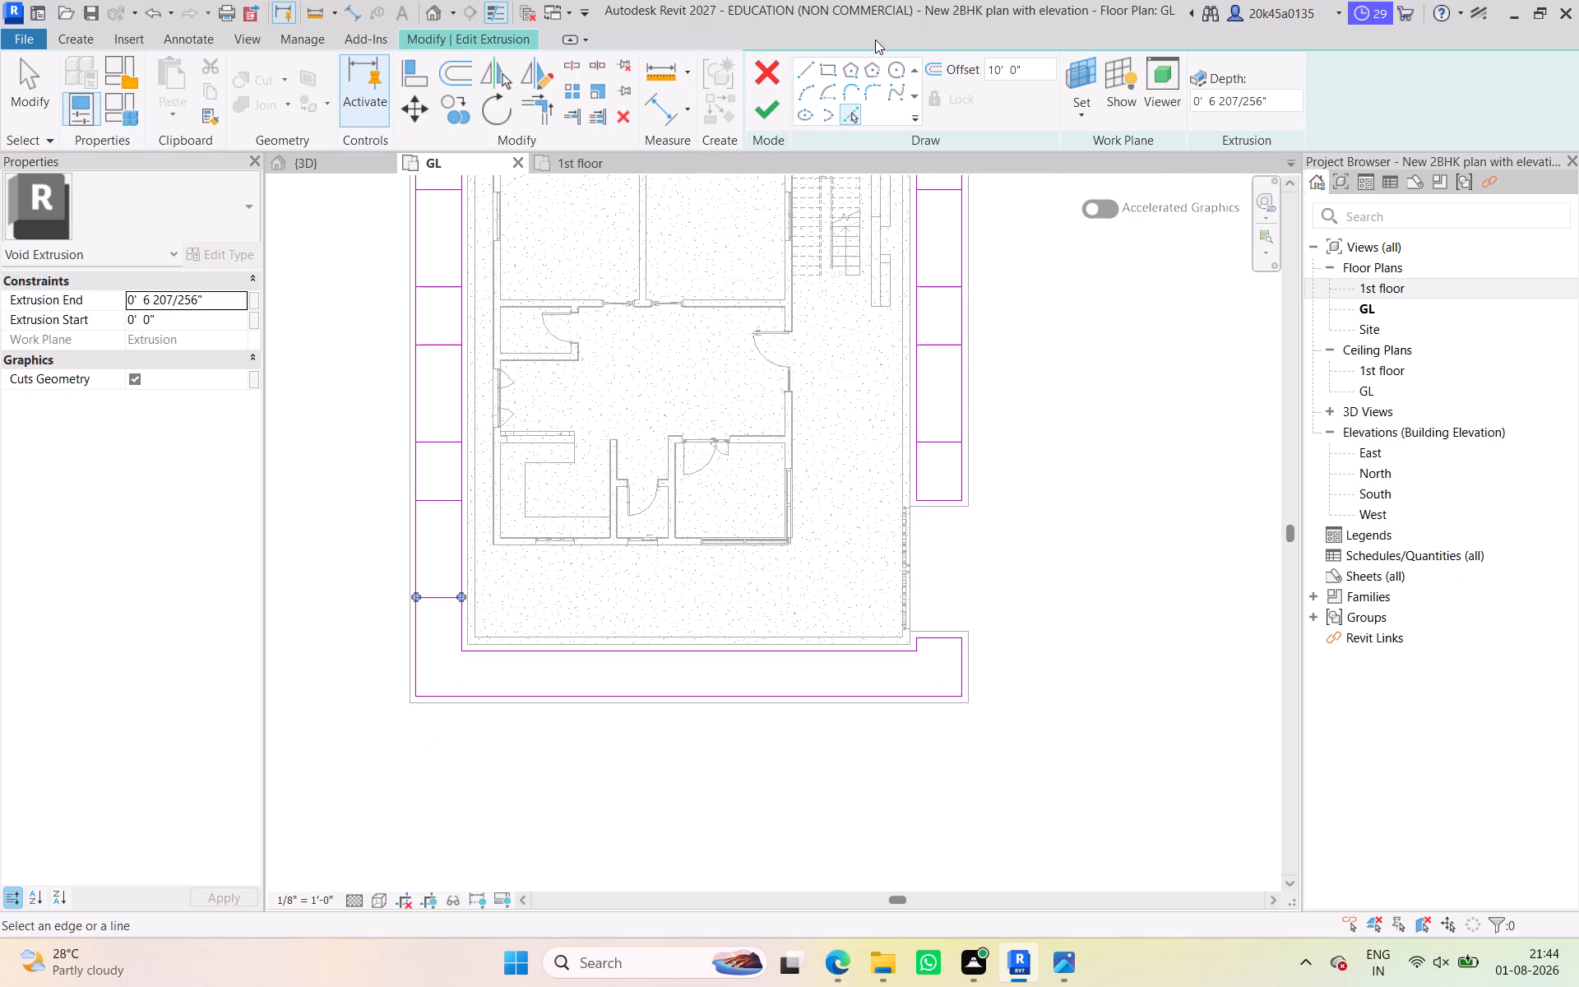
# Offset one last divider 6' below the final line of the side run, near the lower inner corner.
pyautogui.moveTo(1033, 67); pyautogui.dragTo(912, 58)
pyautogui.press('6')
pyautogui.press("'")
pyautogui.press('Return')
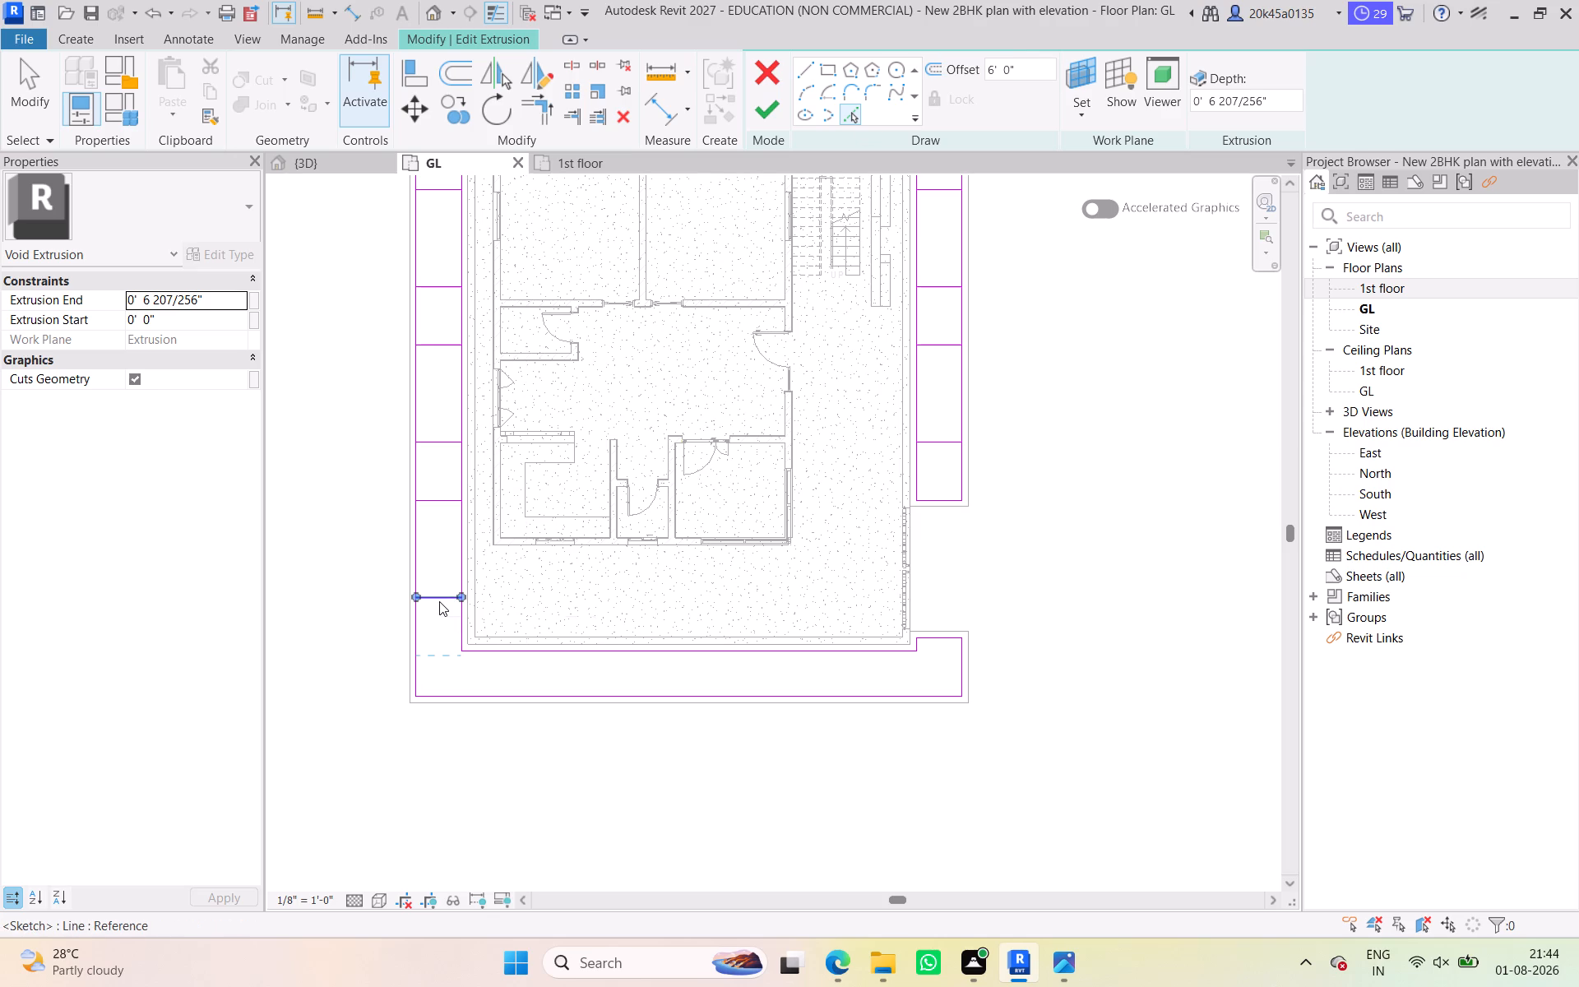
pyautogui.click(439, 599)
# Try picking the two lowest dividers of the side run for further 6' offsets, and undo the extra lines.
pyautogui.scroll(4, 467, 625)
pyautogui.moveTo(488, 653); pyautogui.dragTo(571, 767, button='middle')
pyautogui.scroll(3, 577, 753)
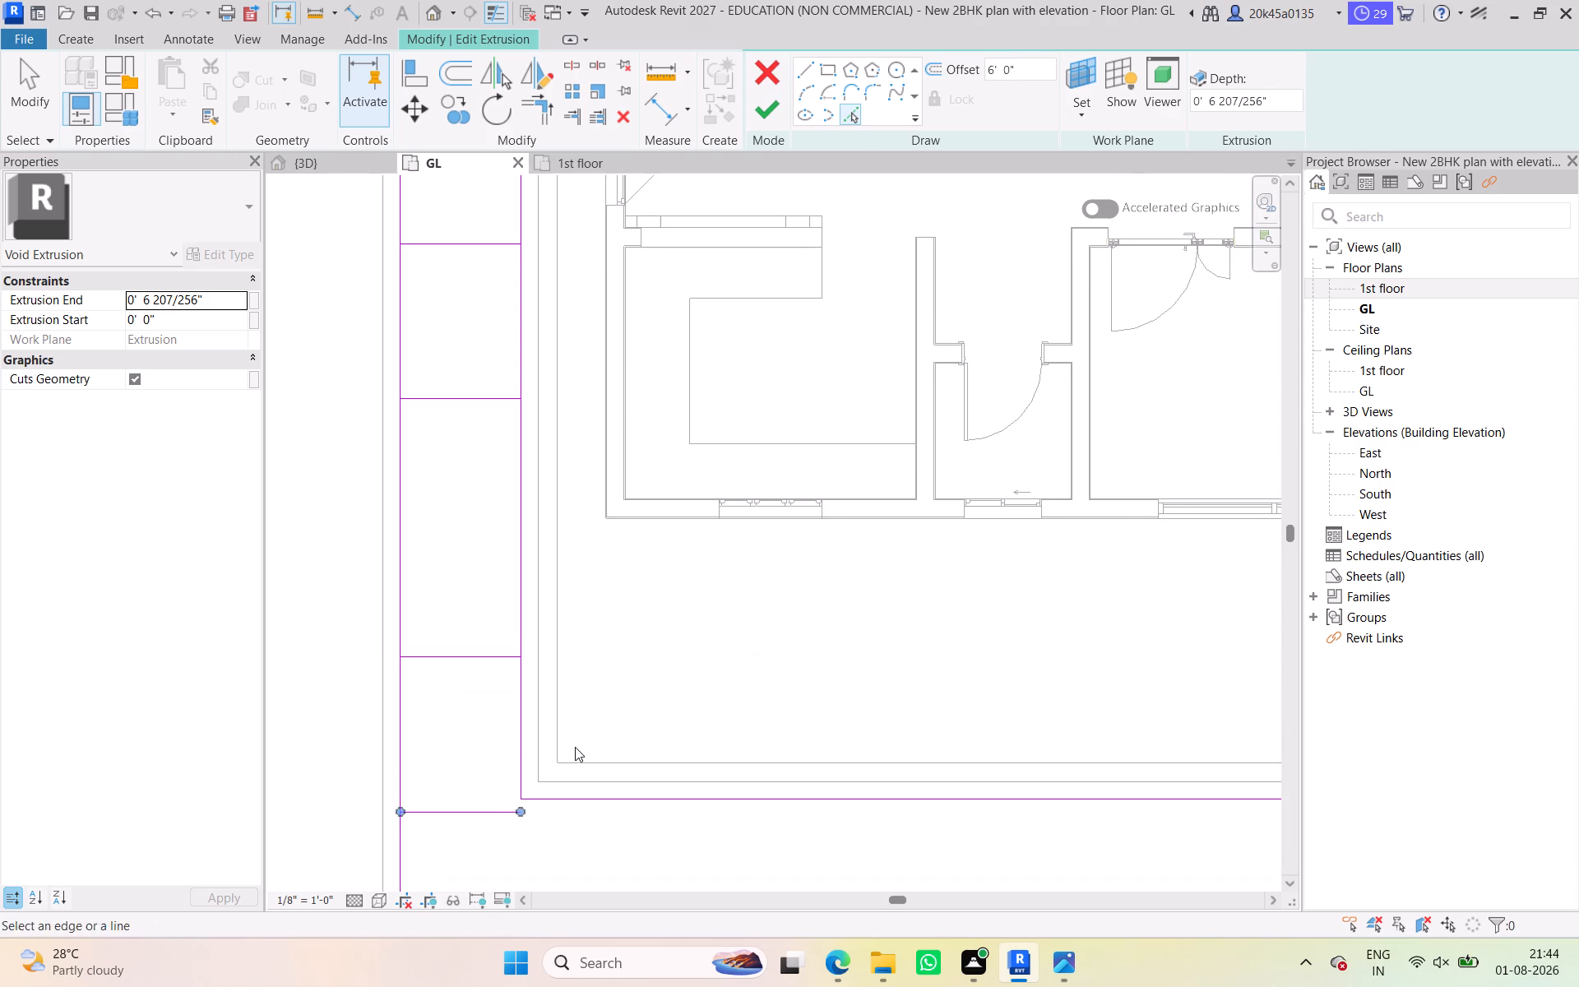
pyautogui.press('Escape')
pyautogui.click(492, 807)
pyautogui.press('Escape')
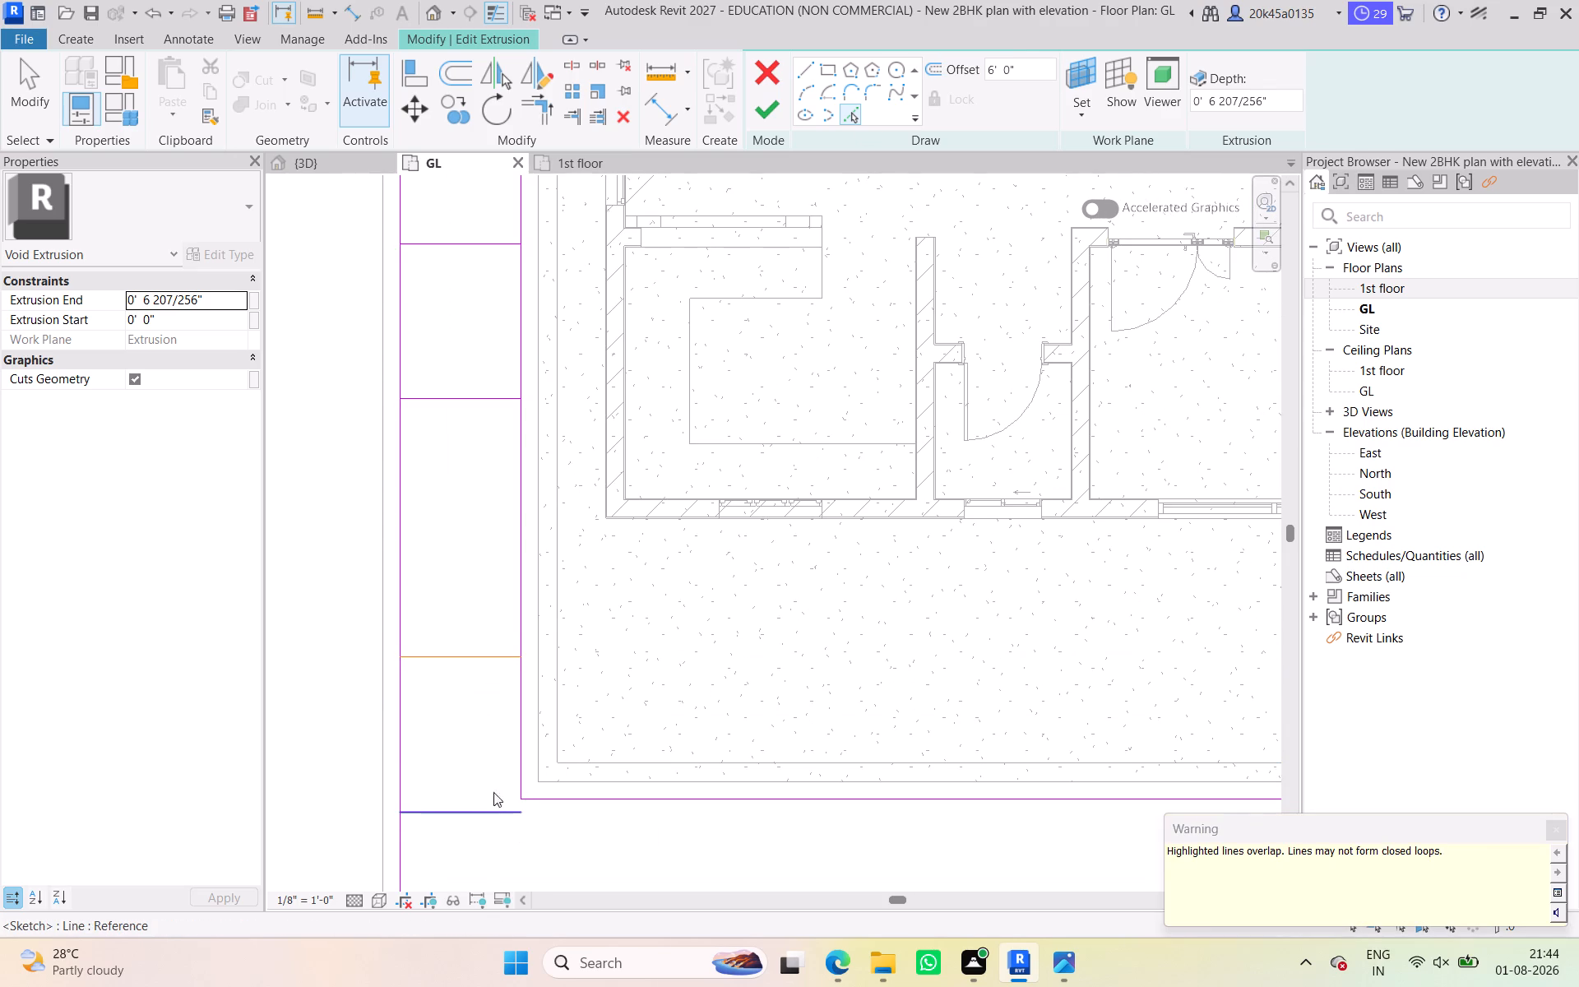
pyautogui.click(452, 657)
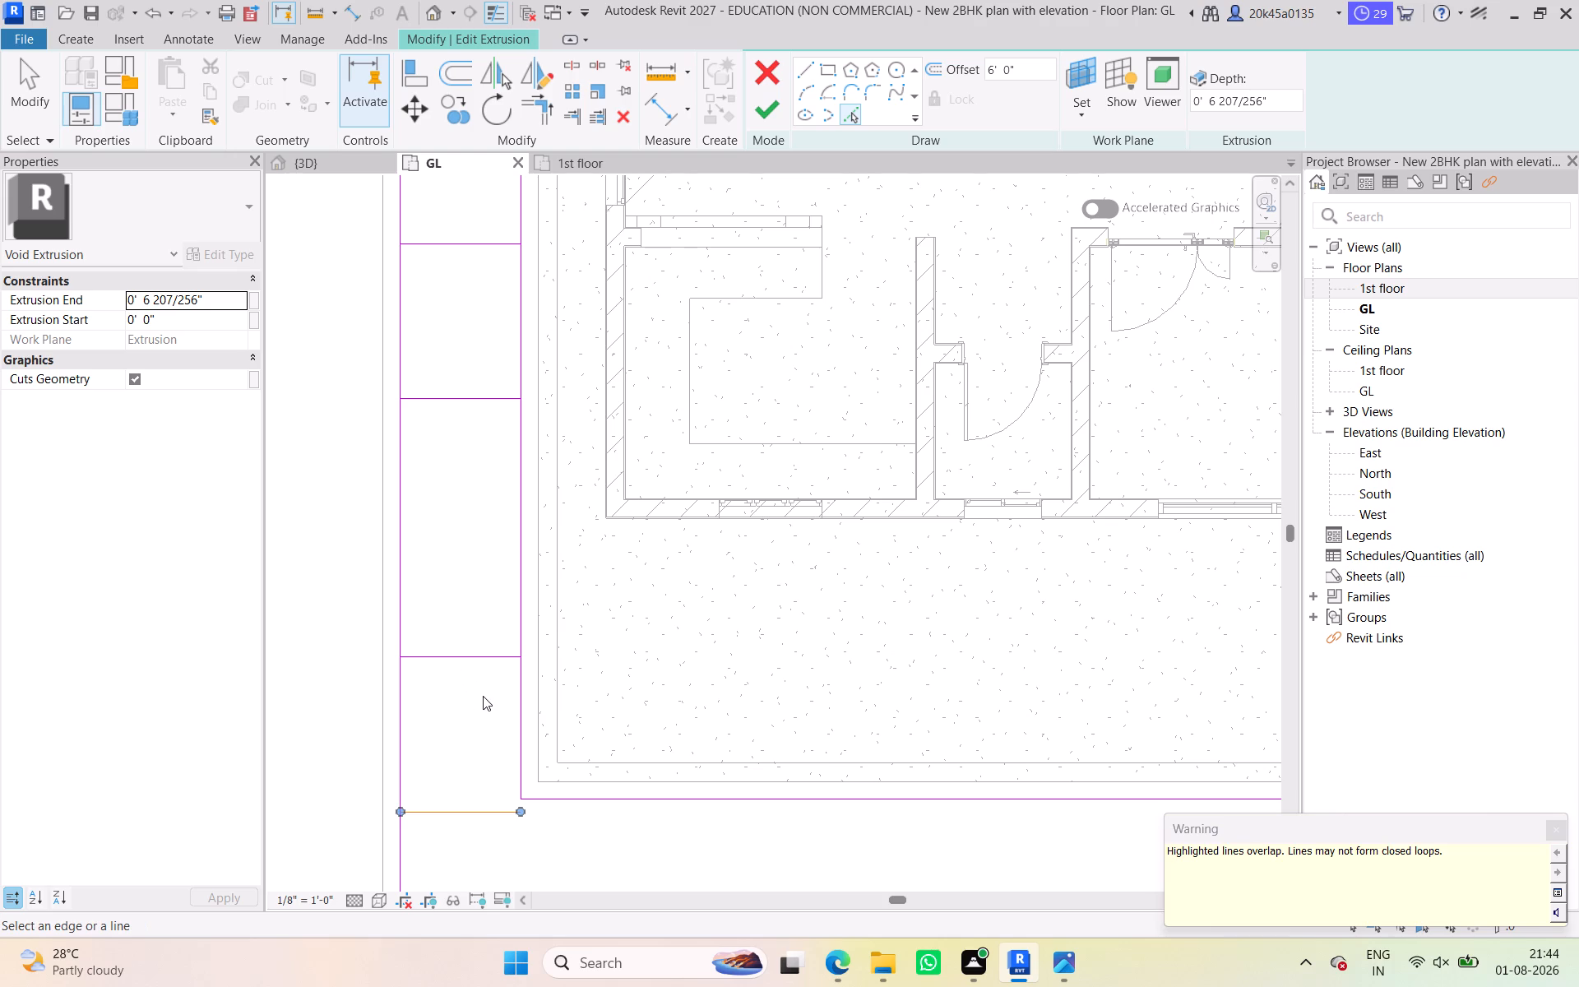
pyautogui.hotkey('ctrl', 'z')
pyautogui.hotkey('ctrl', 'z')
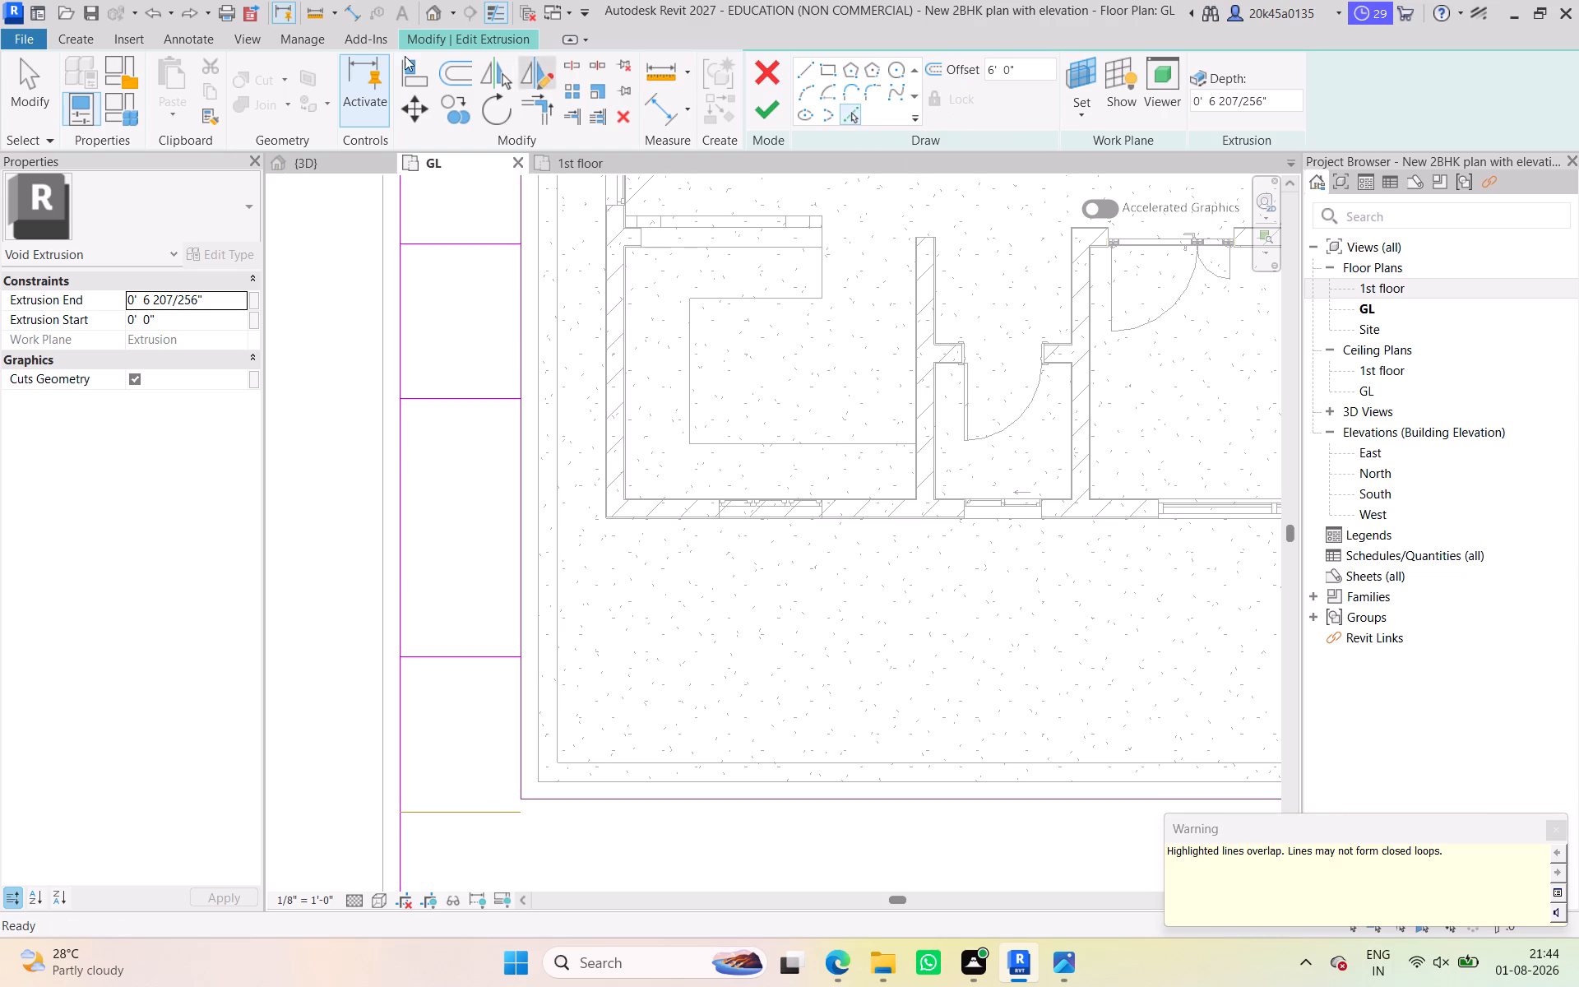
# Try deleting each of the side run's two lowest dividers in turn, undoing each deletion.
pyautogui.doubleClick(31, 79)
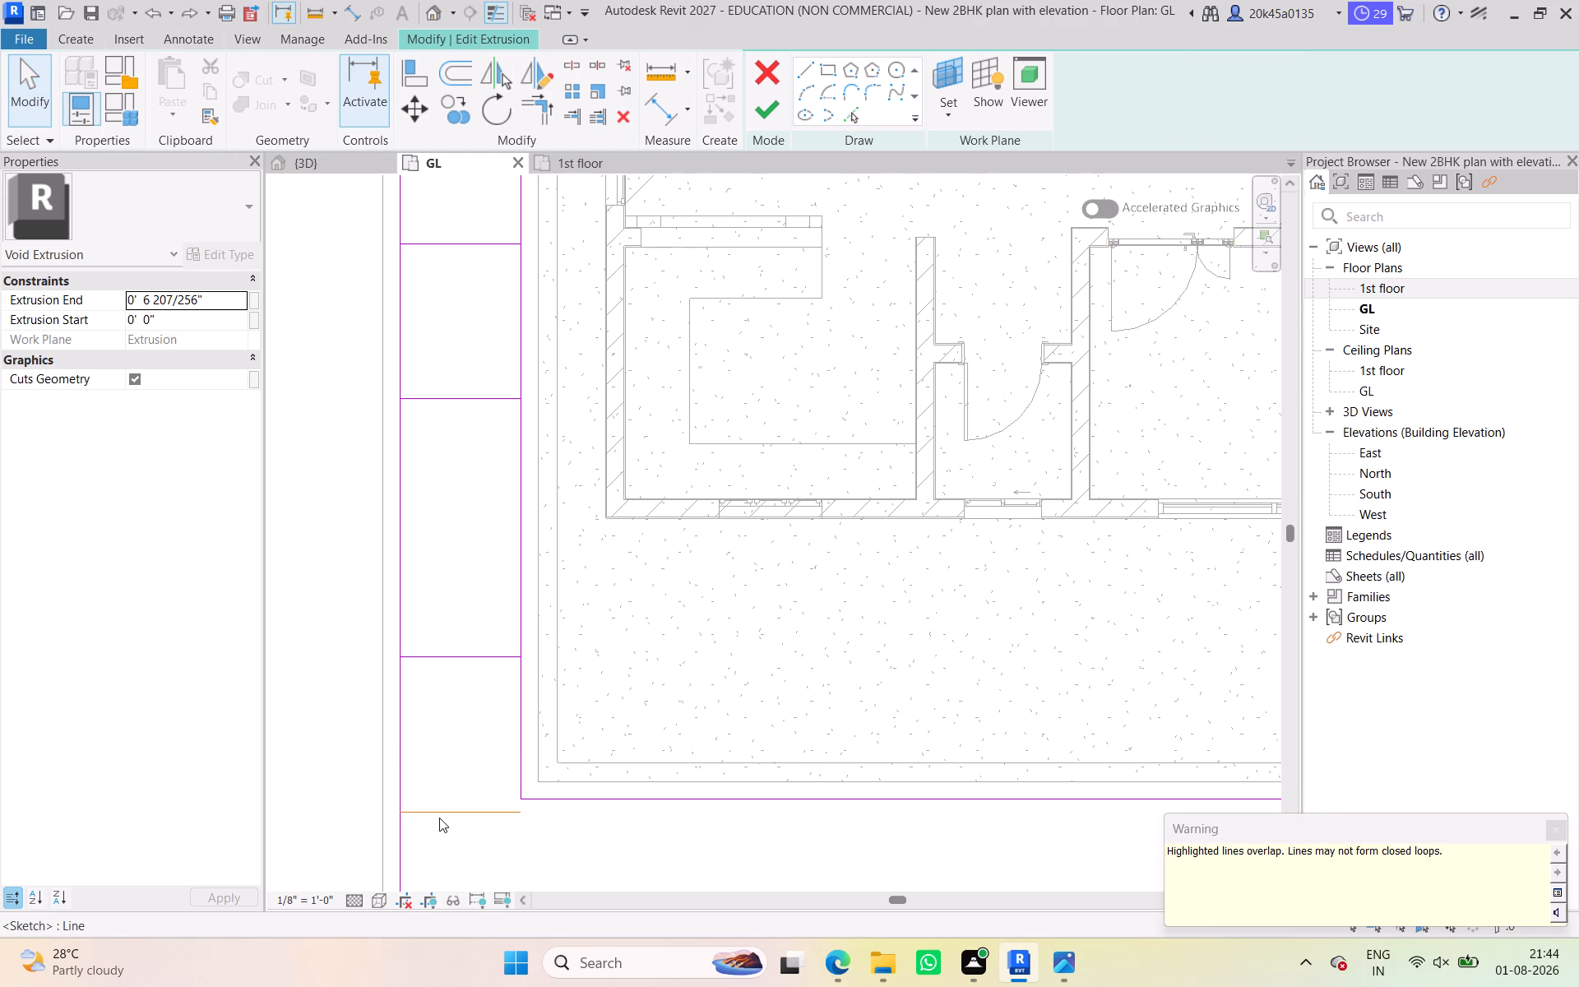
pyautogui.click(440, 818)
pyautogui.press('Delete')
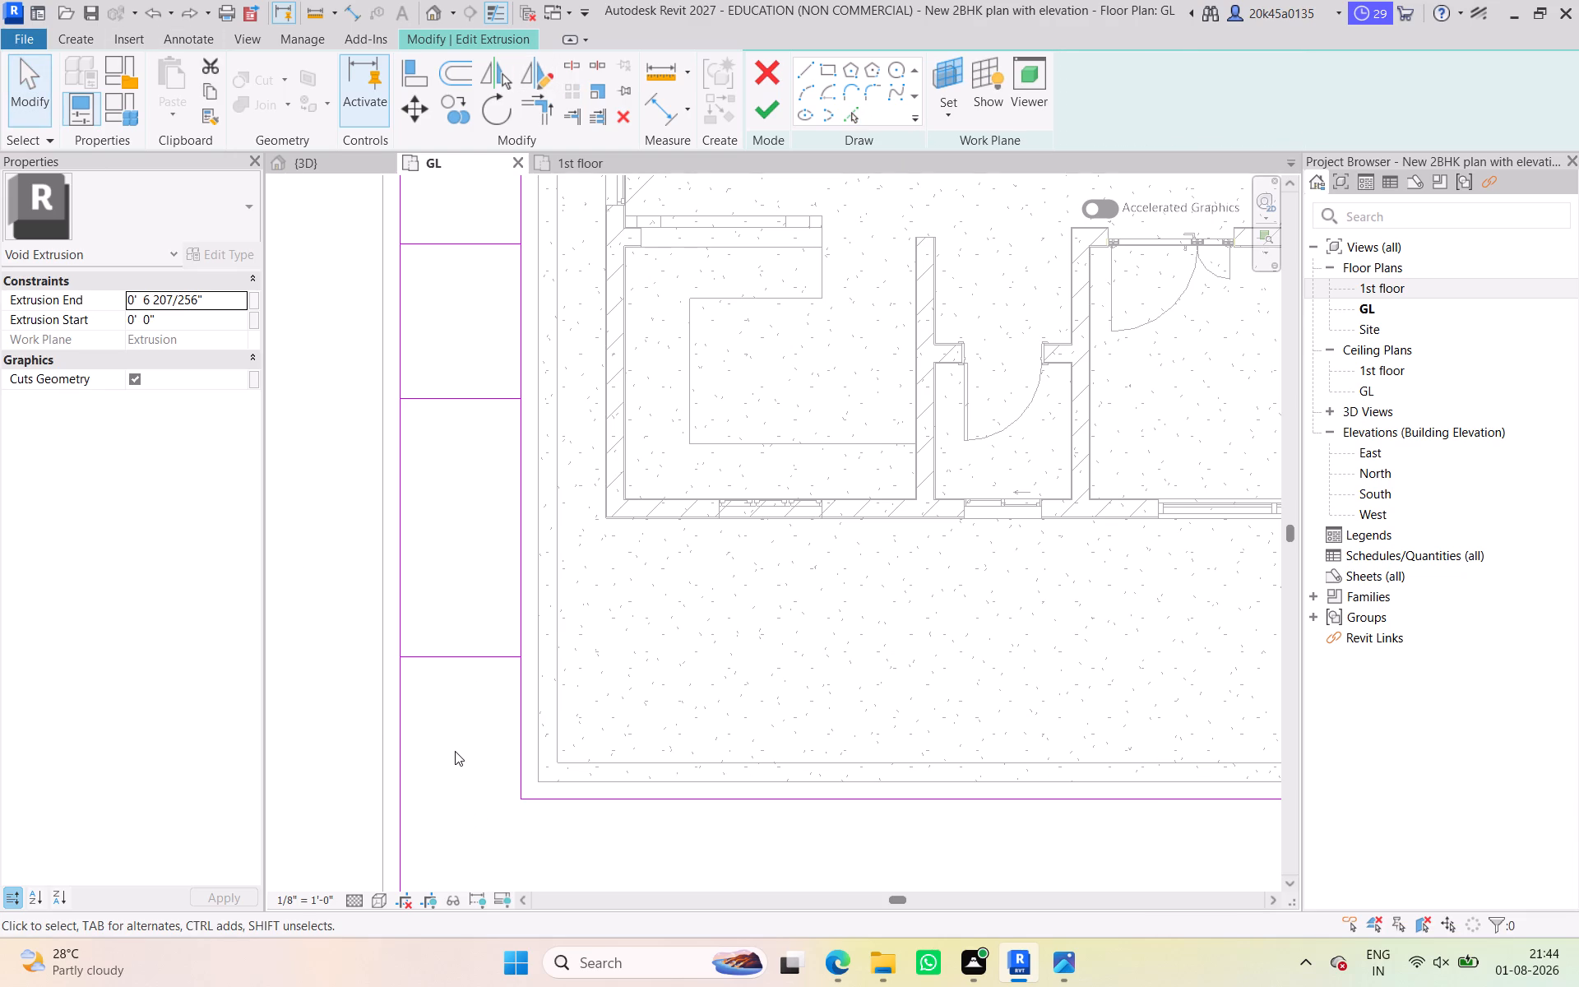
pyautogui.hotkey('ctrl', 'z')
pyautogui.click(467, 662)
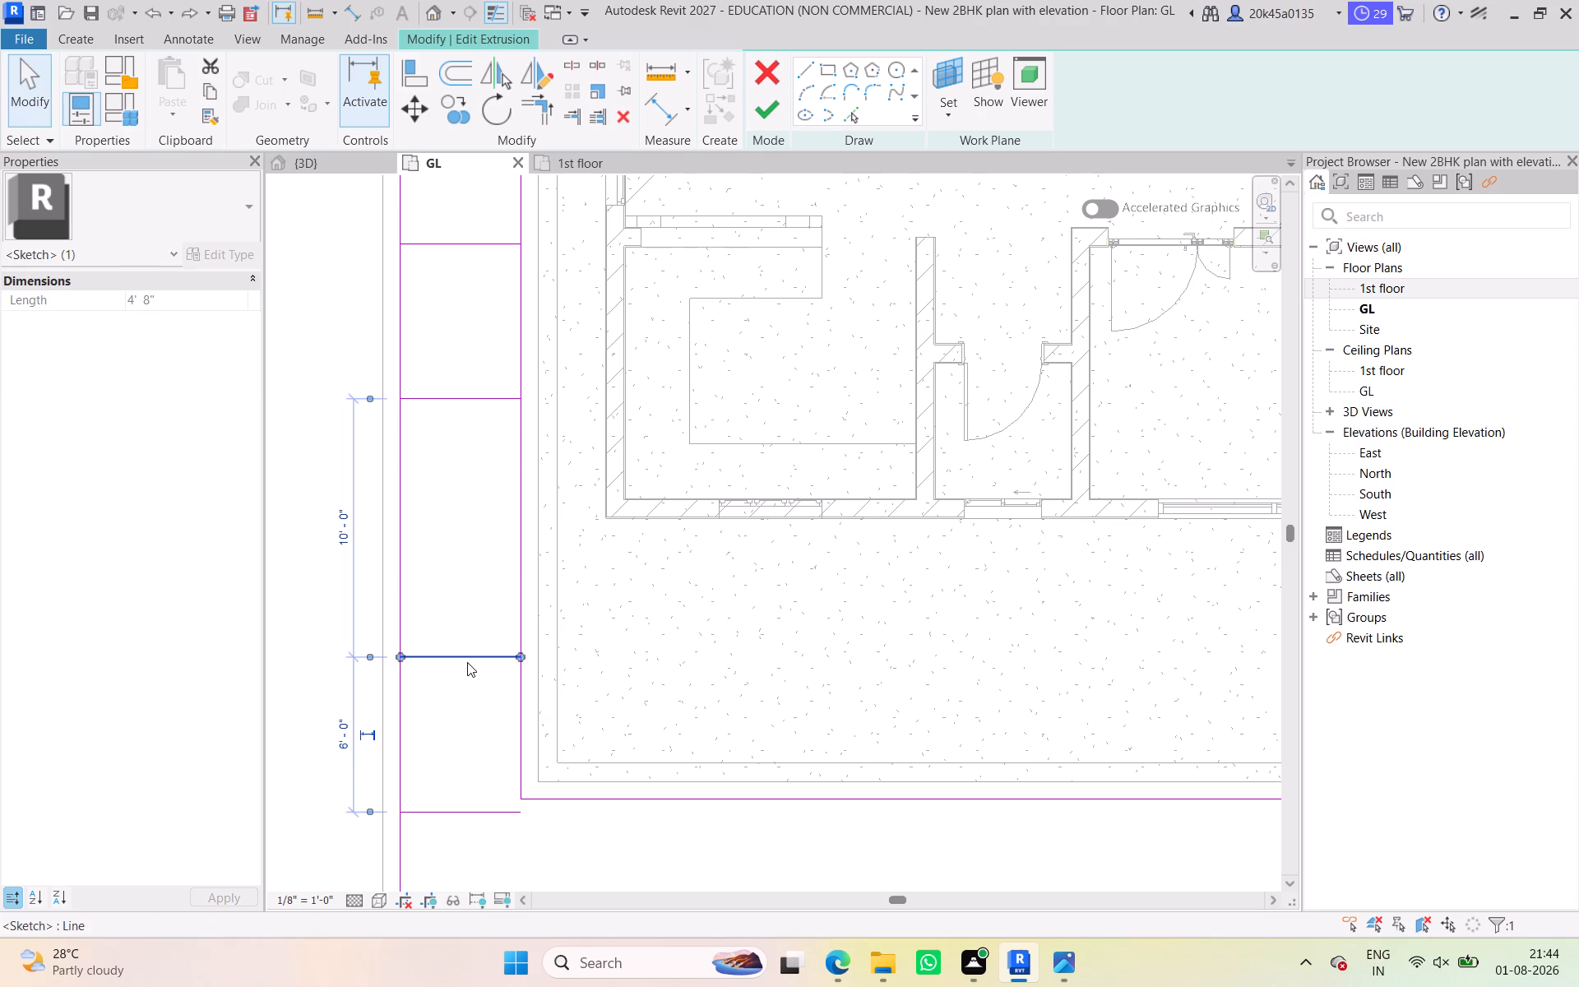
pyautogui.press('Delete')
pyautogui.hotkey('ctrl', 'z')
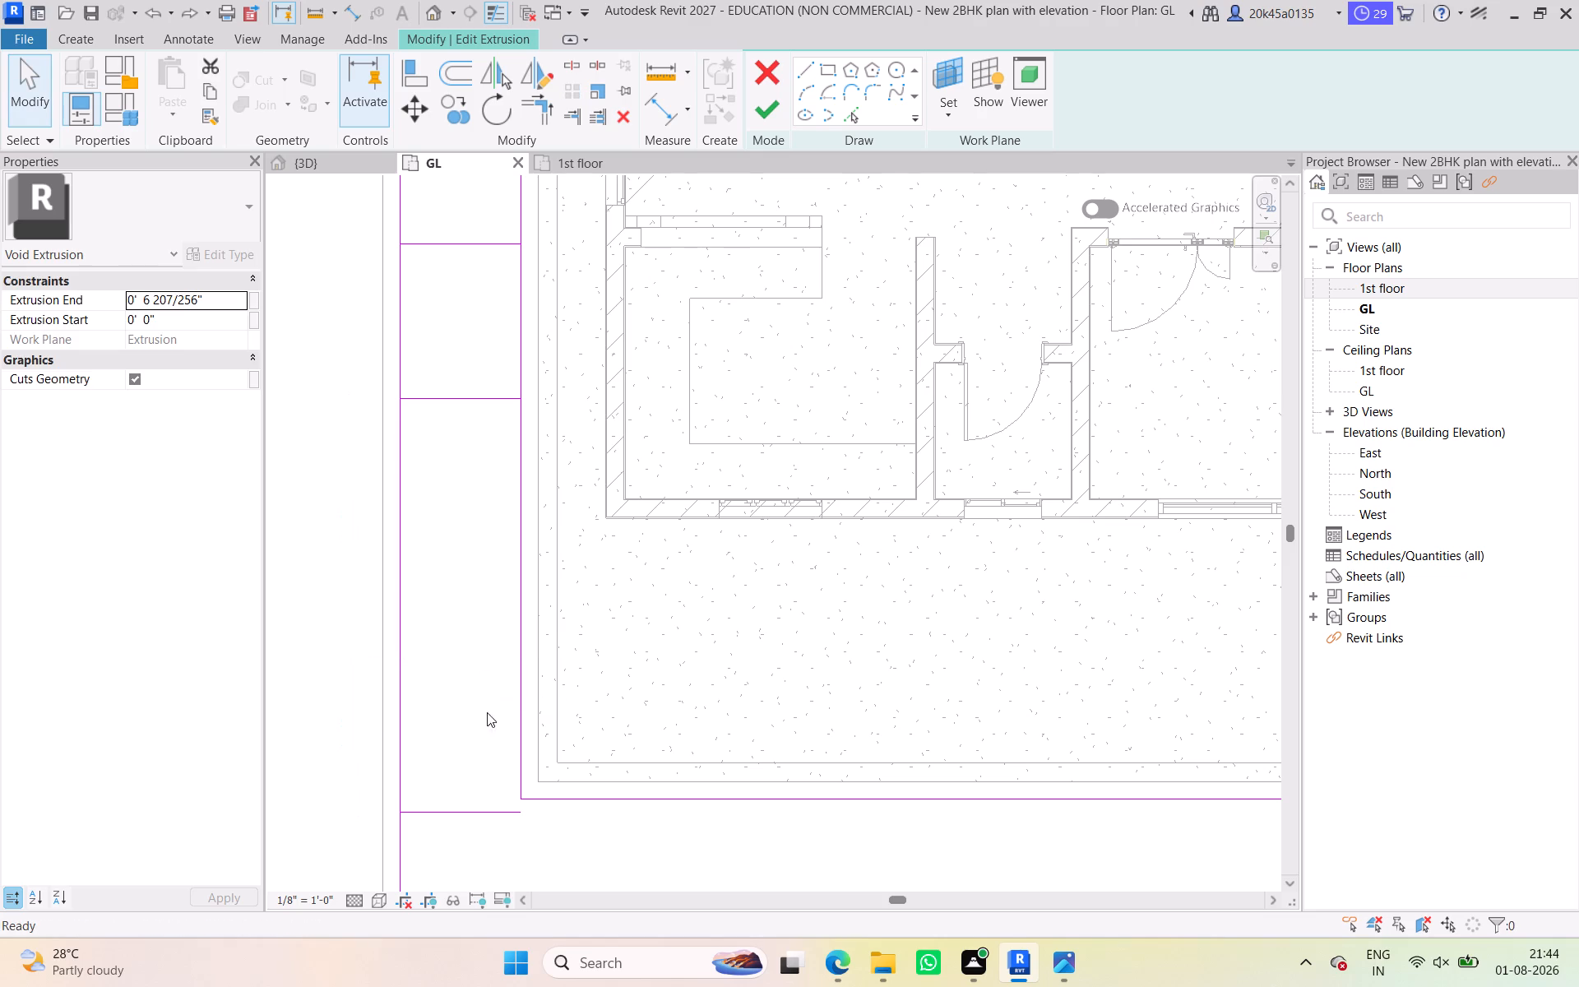
# Nudge the side run's lowest divider up until it lines up with the lower run's inner edge.
pyautogui.click(461, 807)
pyautogui.press('Up')
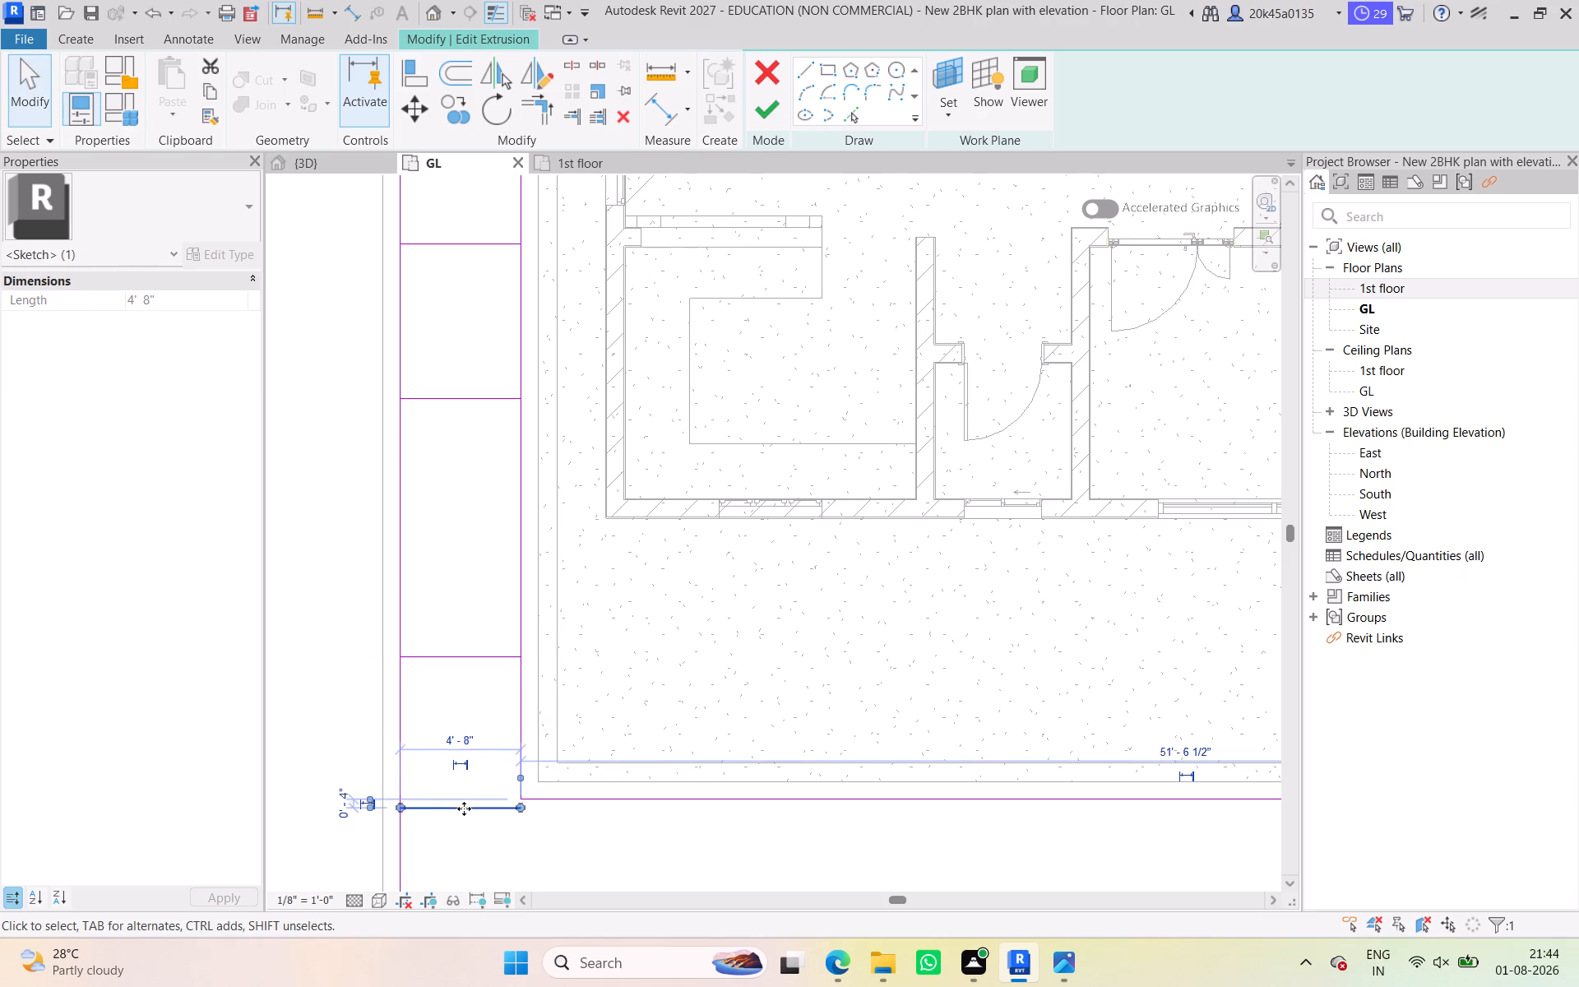
pyautogui.press('Up')
pyautogui.press('Up')
pyautogui.scroll(10, 508, 804)
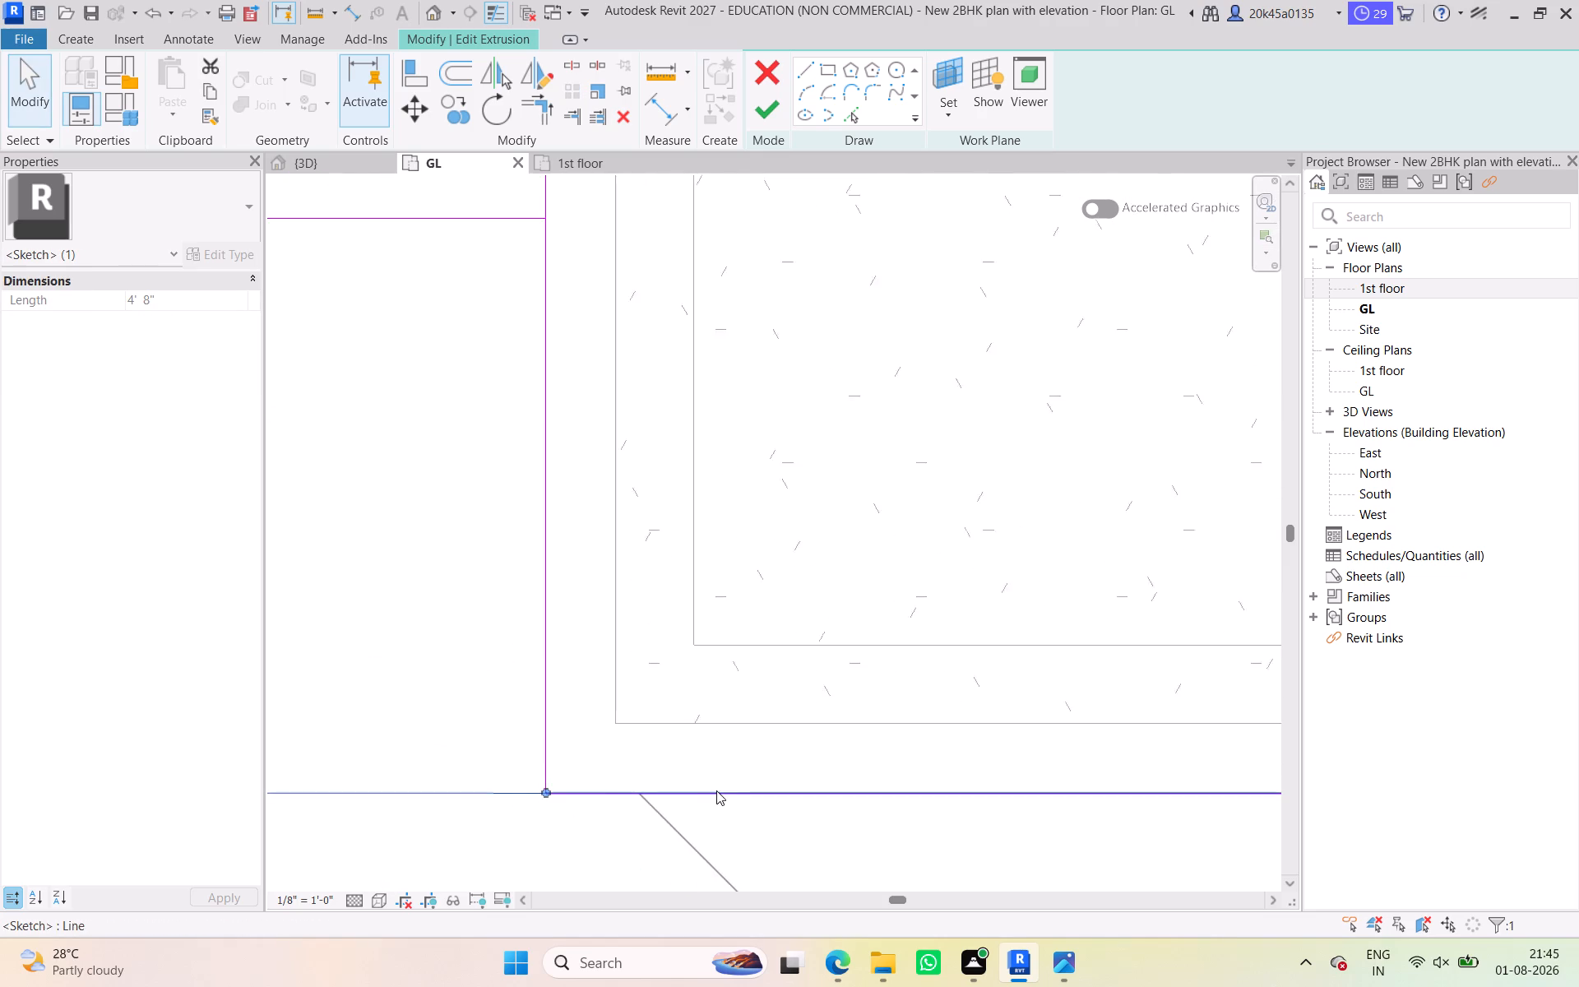
pyautogui.scroll(5, 716, 790)
pyautogui.scroll(-20, 420, 807)
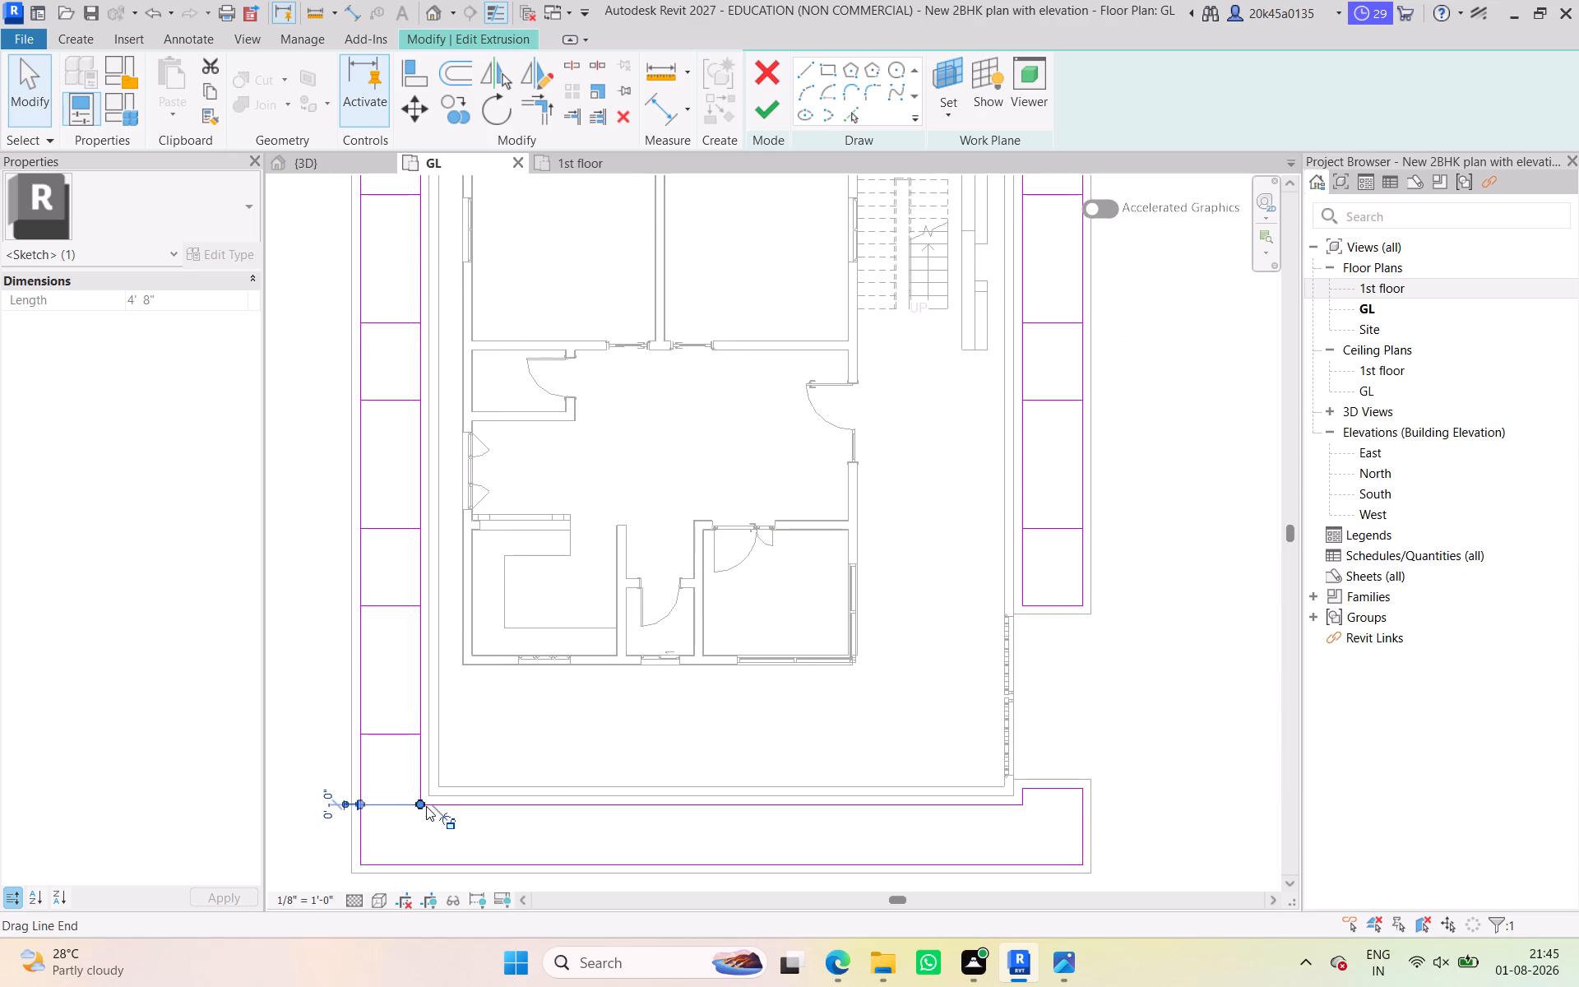
pyautogui.moveTo(426, 806); pyautogui.dragTo(401, 726, button='middle')
pyautogui.scroll(1, 428, 805)
pyautogui.click(518, 753)
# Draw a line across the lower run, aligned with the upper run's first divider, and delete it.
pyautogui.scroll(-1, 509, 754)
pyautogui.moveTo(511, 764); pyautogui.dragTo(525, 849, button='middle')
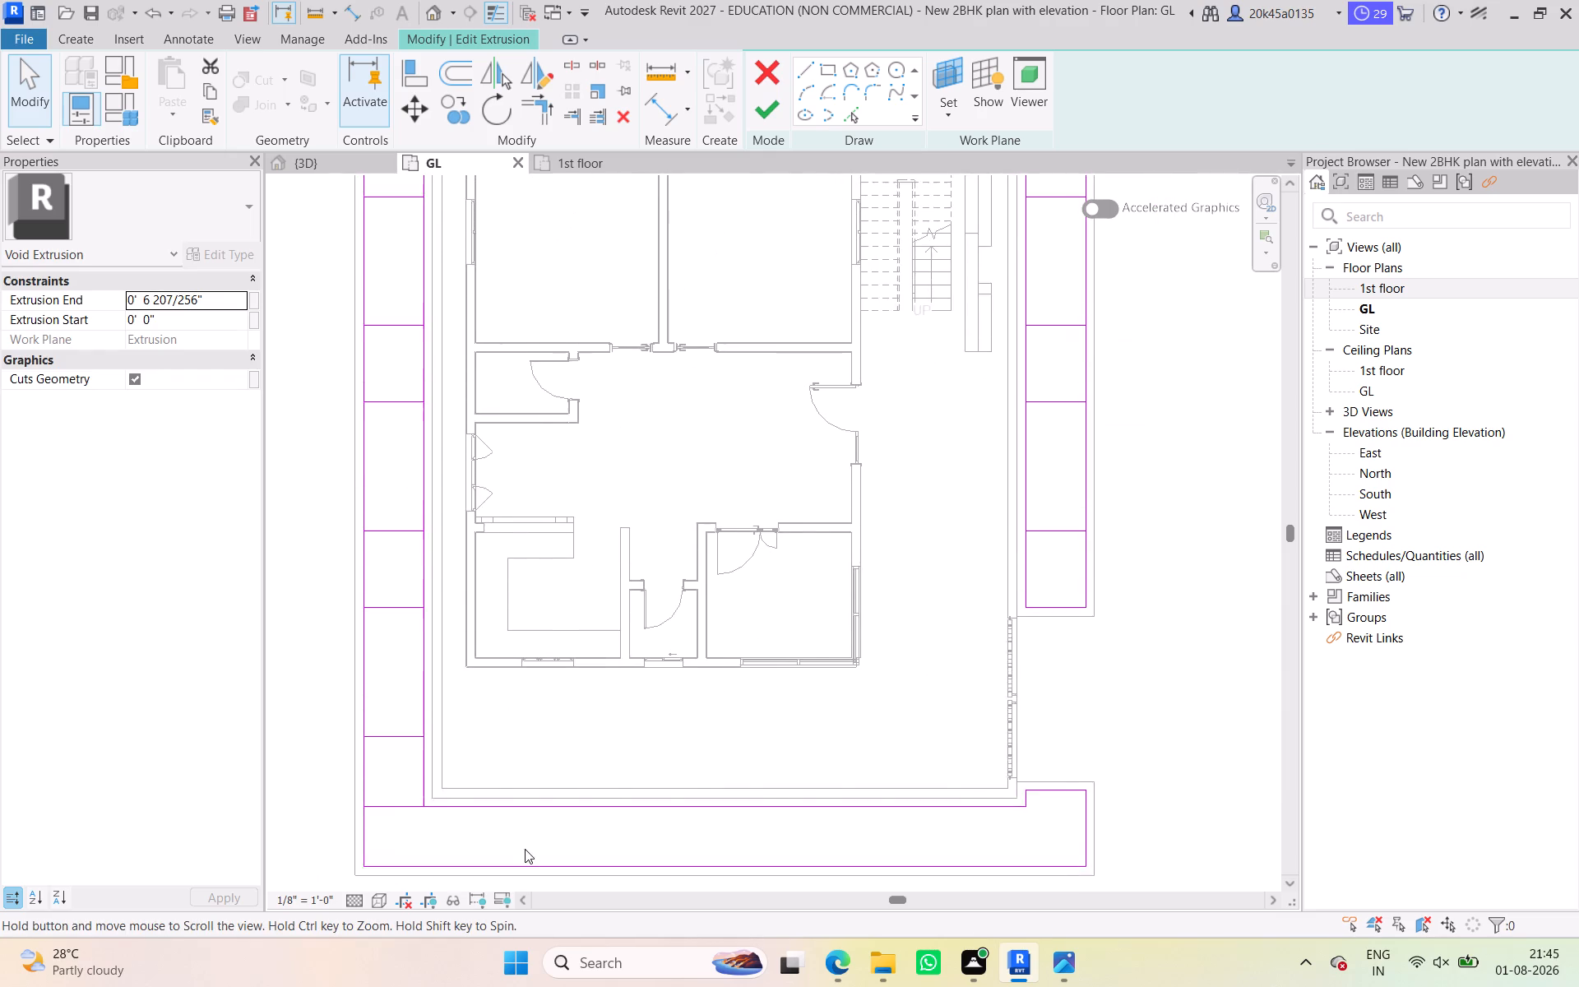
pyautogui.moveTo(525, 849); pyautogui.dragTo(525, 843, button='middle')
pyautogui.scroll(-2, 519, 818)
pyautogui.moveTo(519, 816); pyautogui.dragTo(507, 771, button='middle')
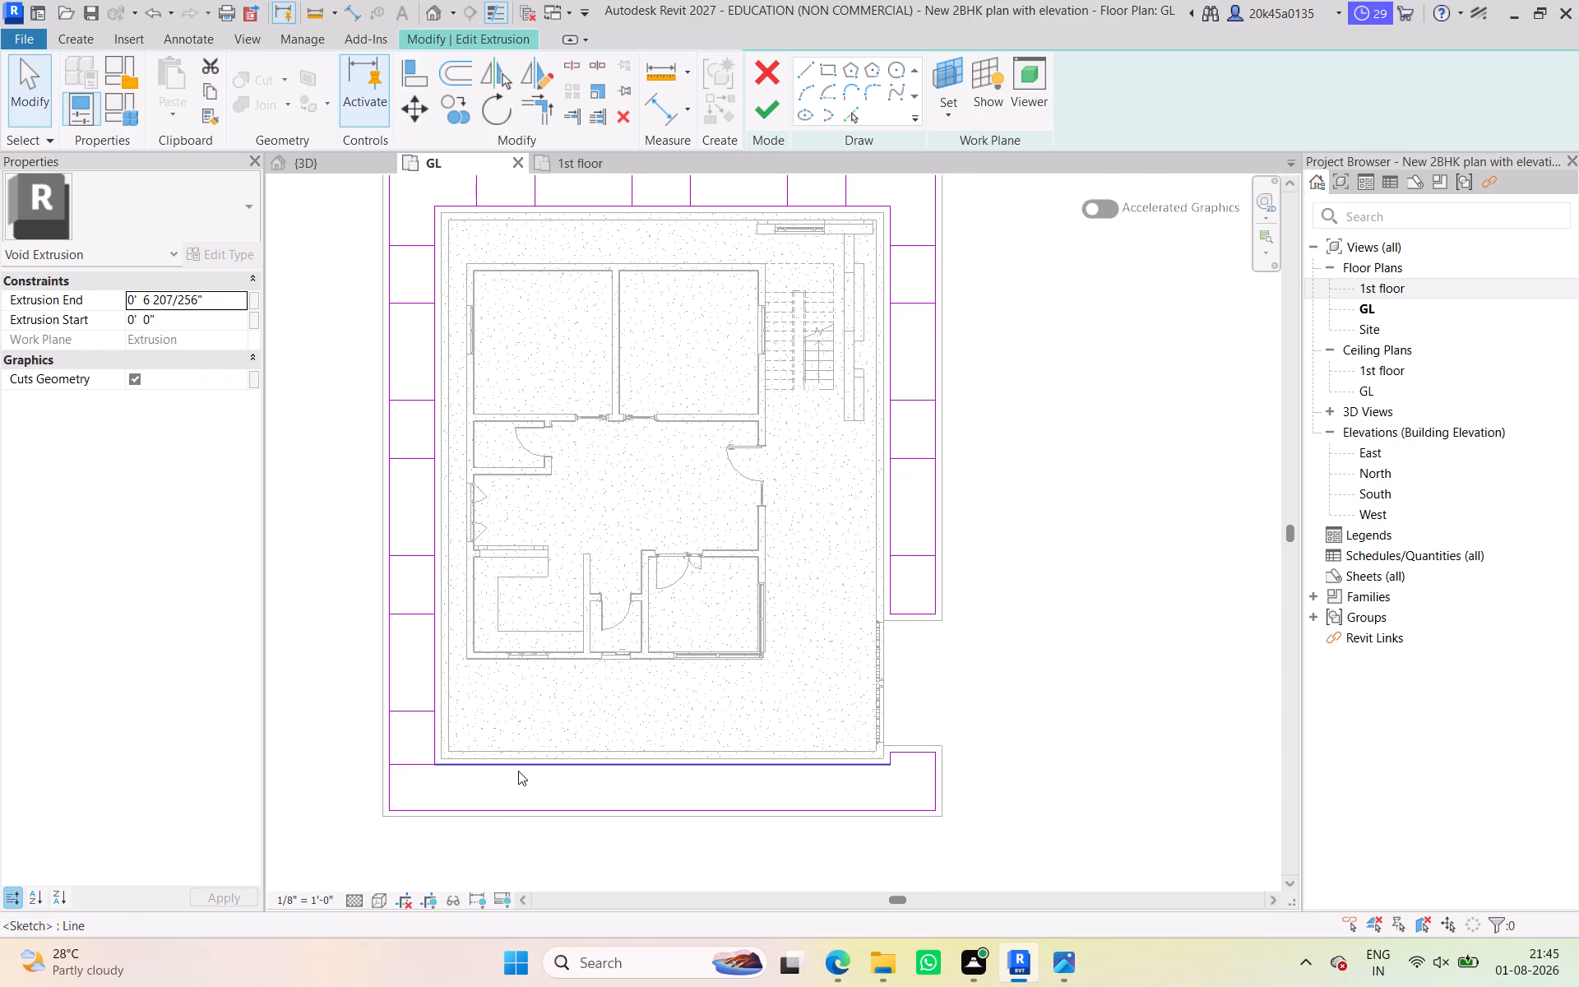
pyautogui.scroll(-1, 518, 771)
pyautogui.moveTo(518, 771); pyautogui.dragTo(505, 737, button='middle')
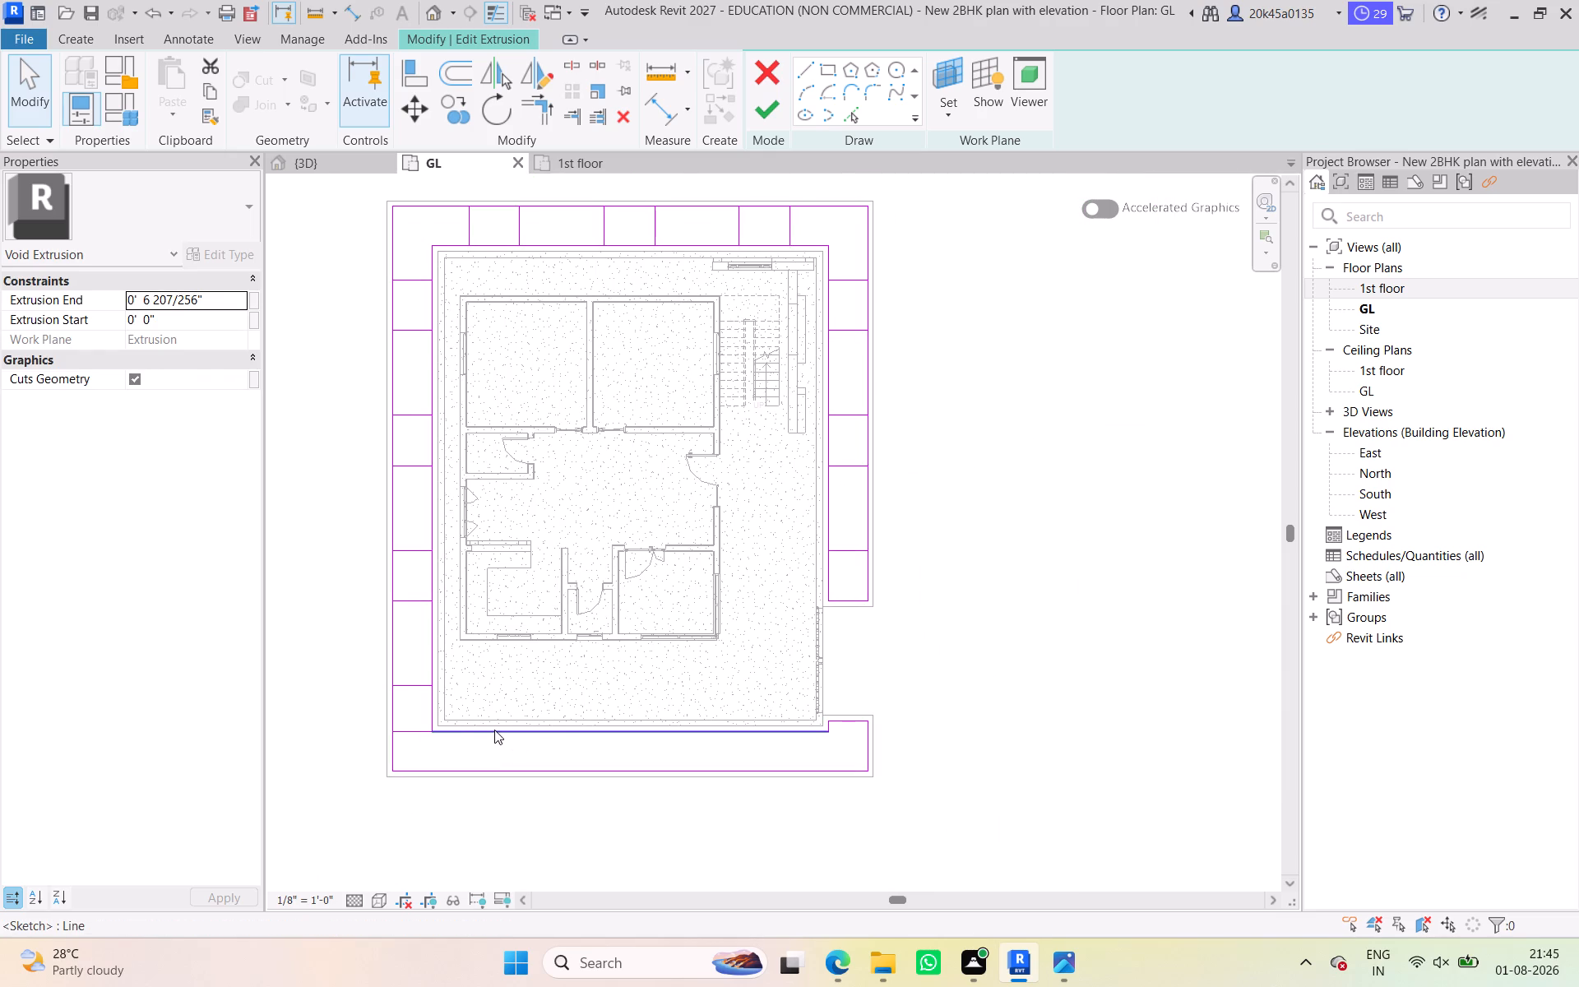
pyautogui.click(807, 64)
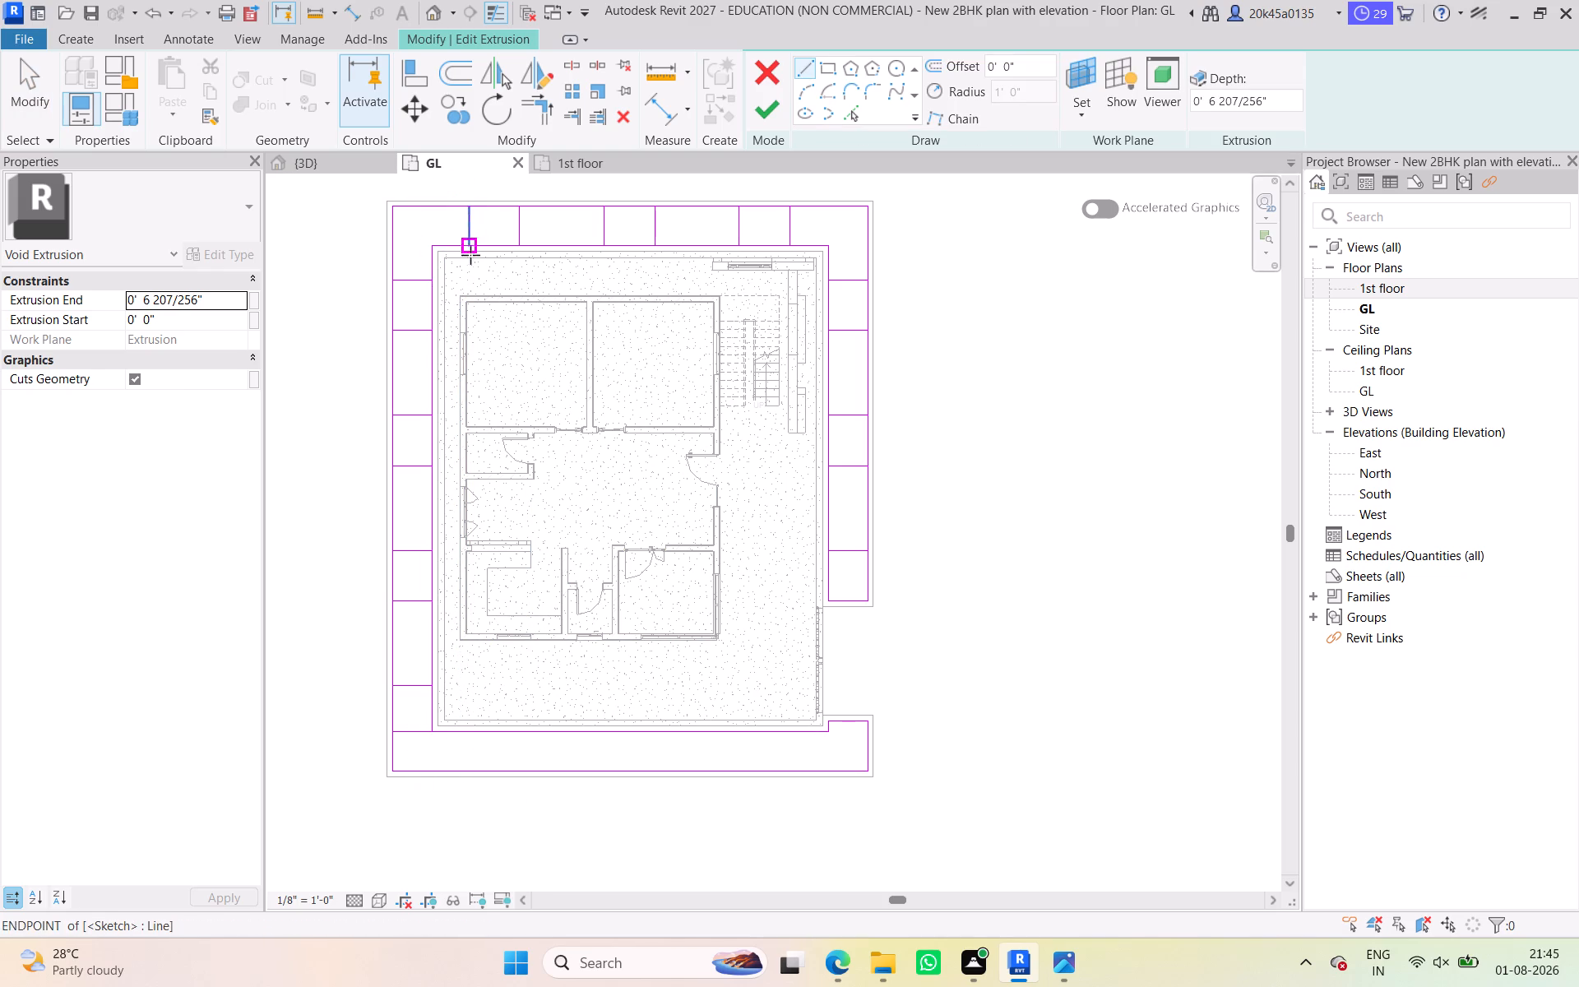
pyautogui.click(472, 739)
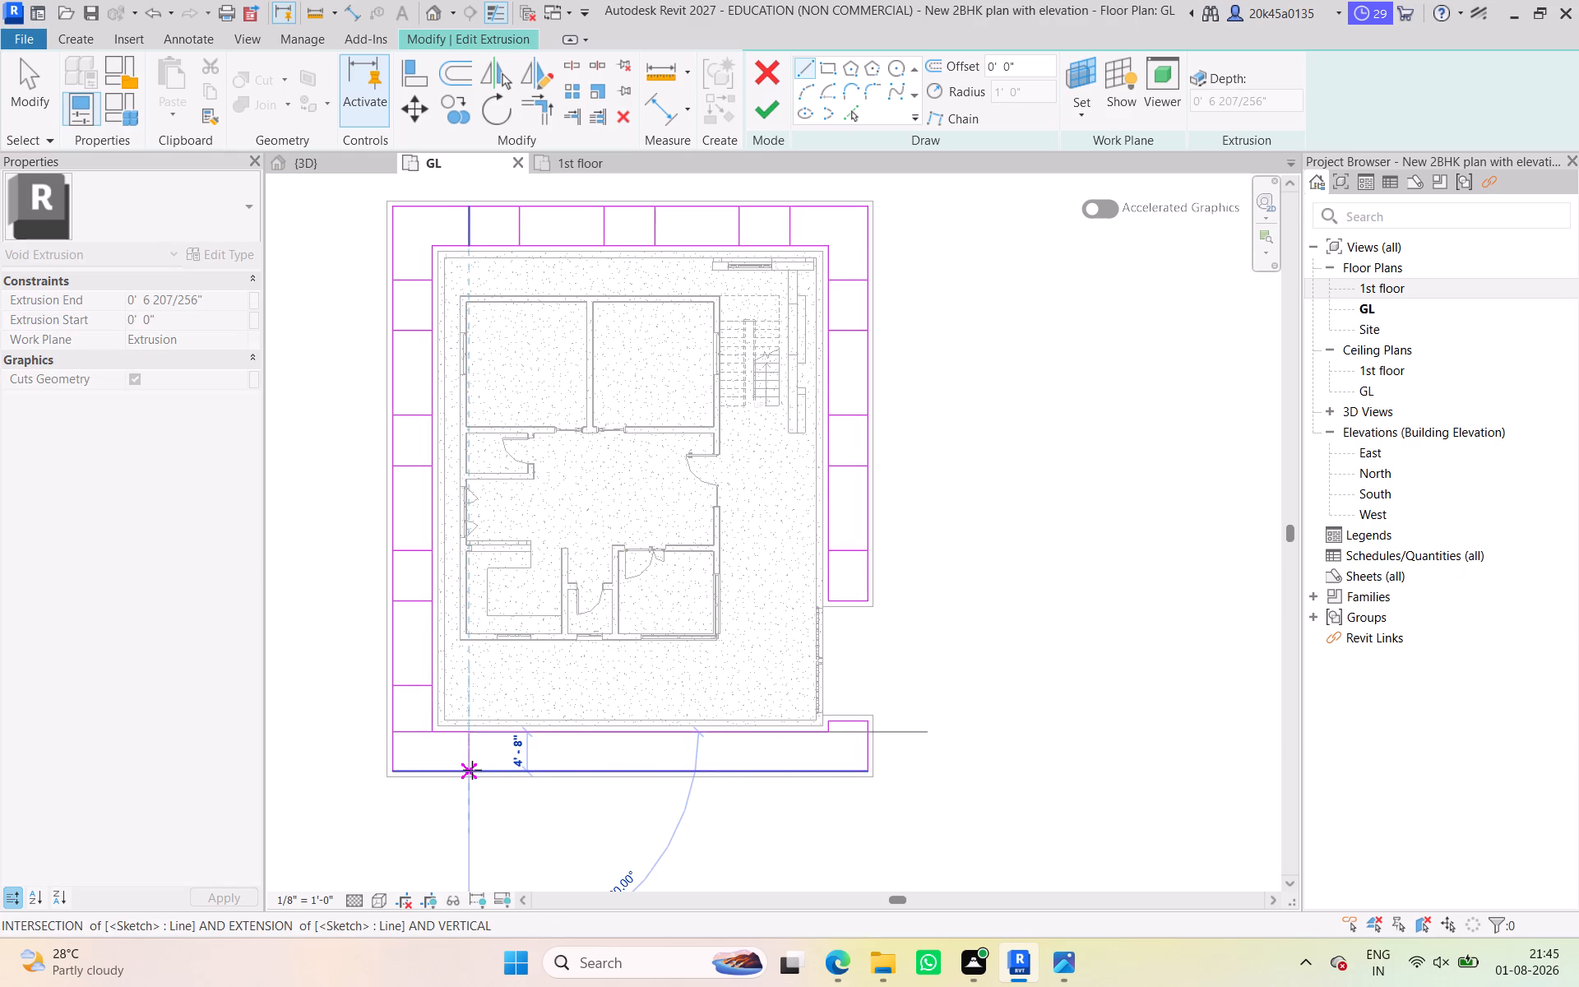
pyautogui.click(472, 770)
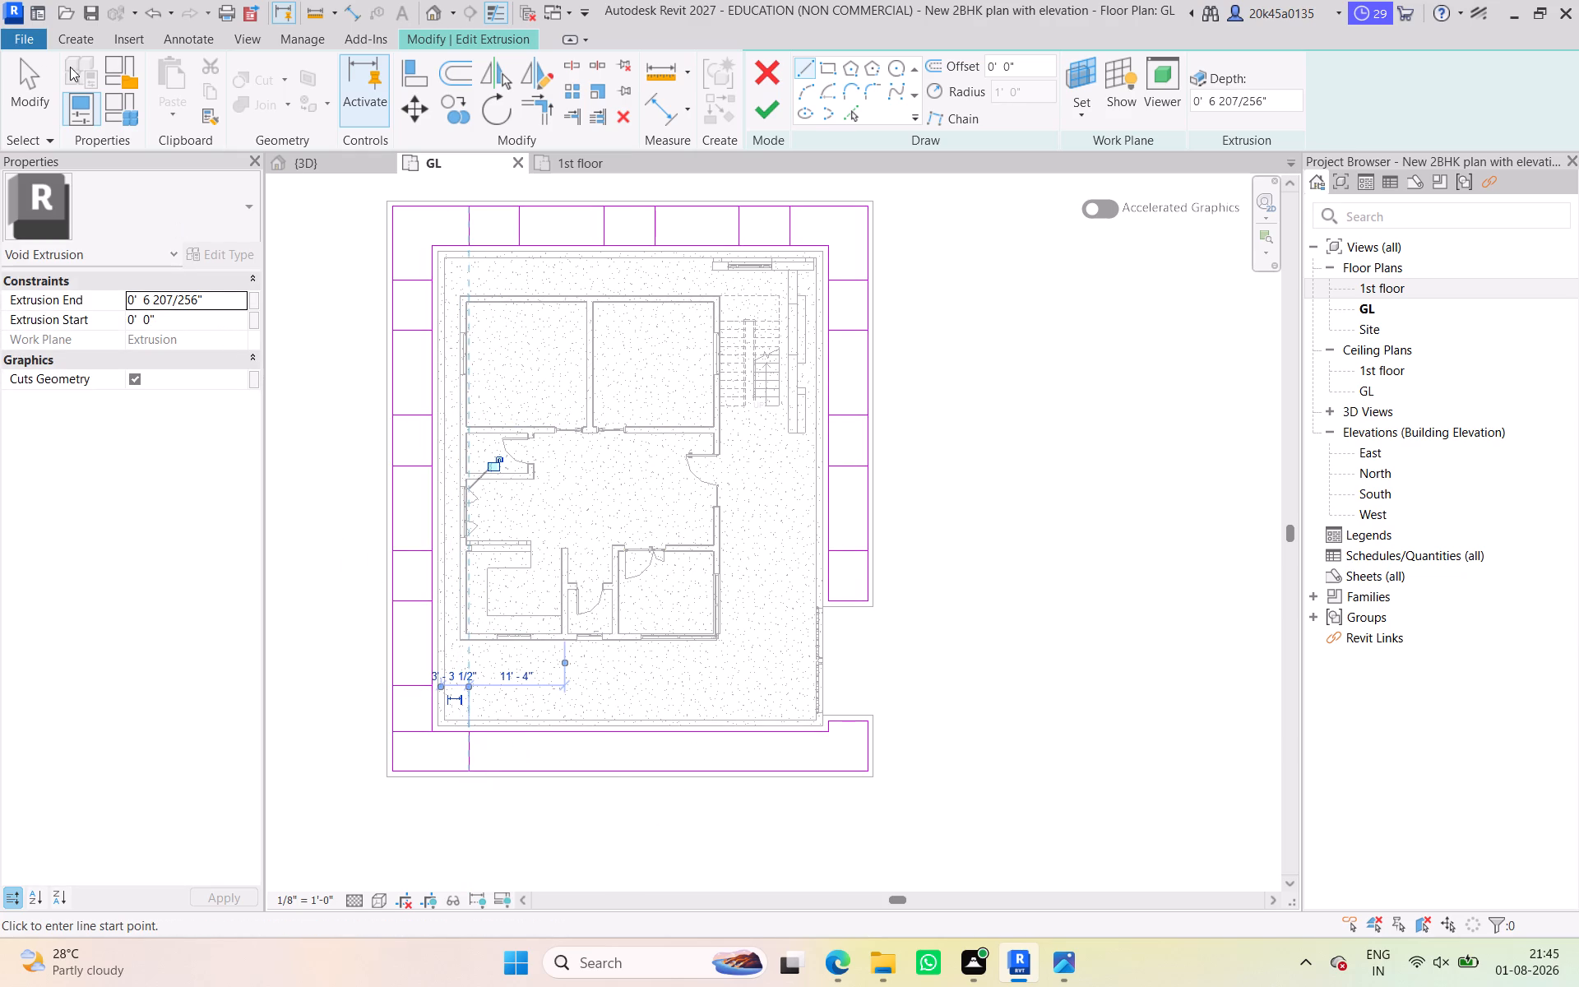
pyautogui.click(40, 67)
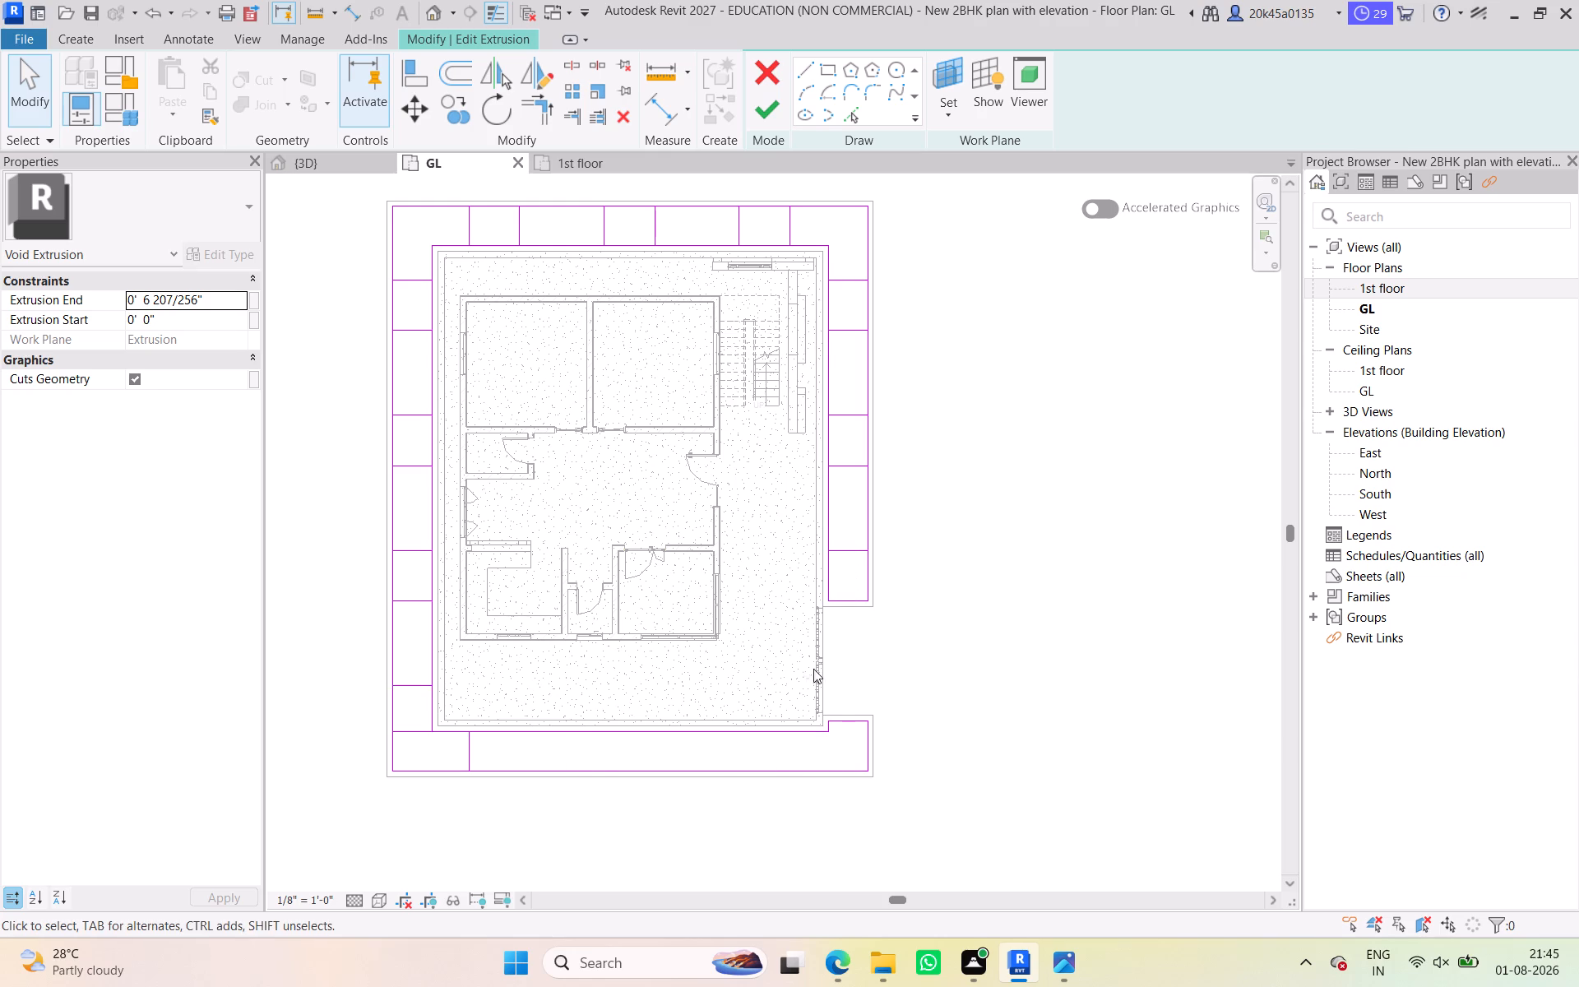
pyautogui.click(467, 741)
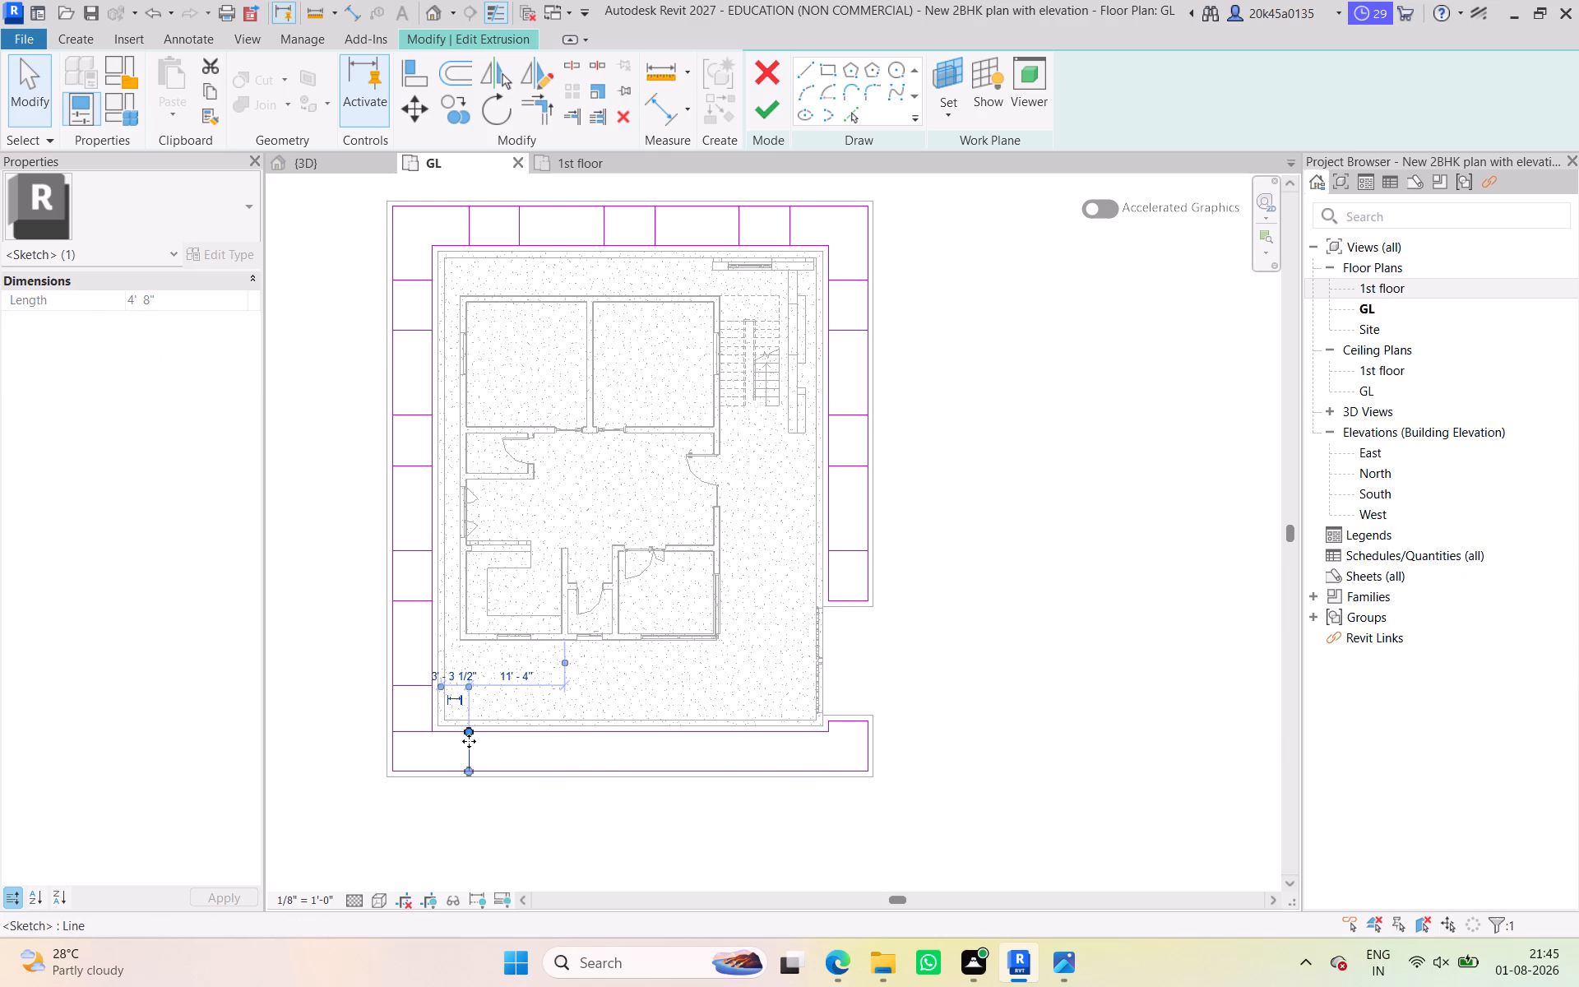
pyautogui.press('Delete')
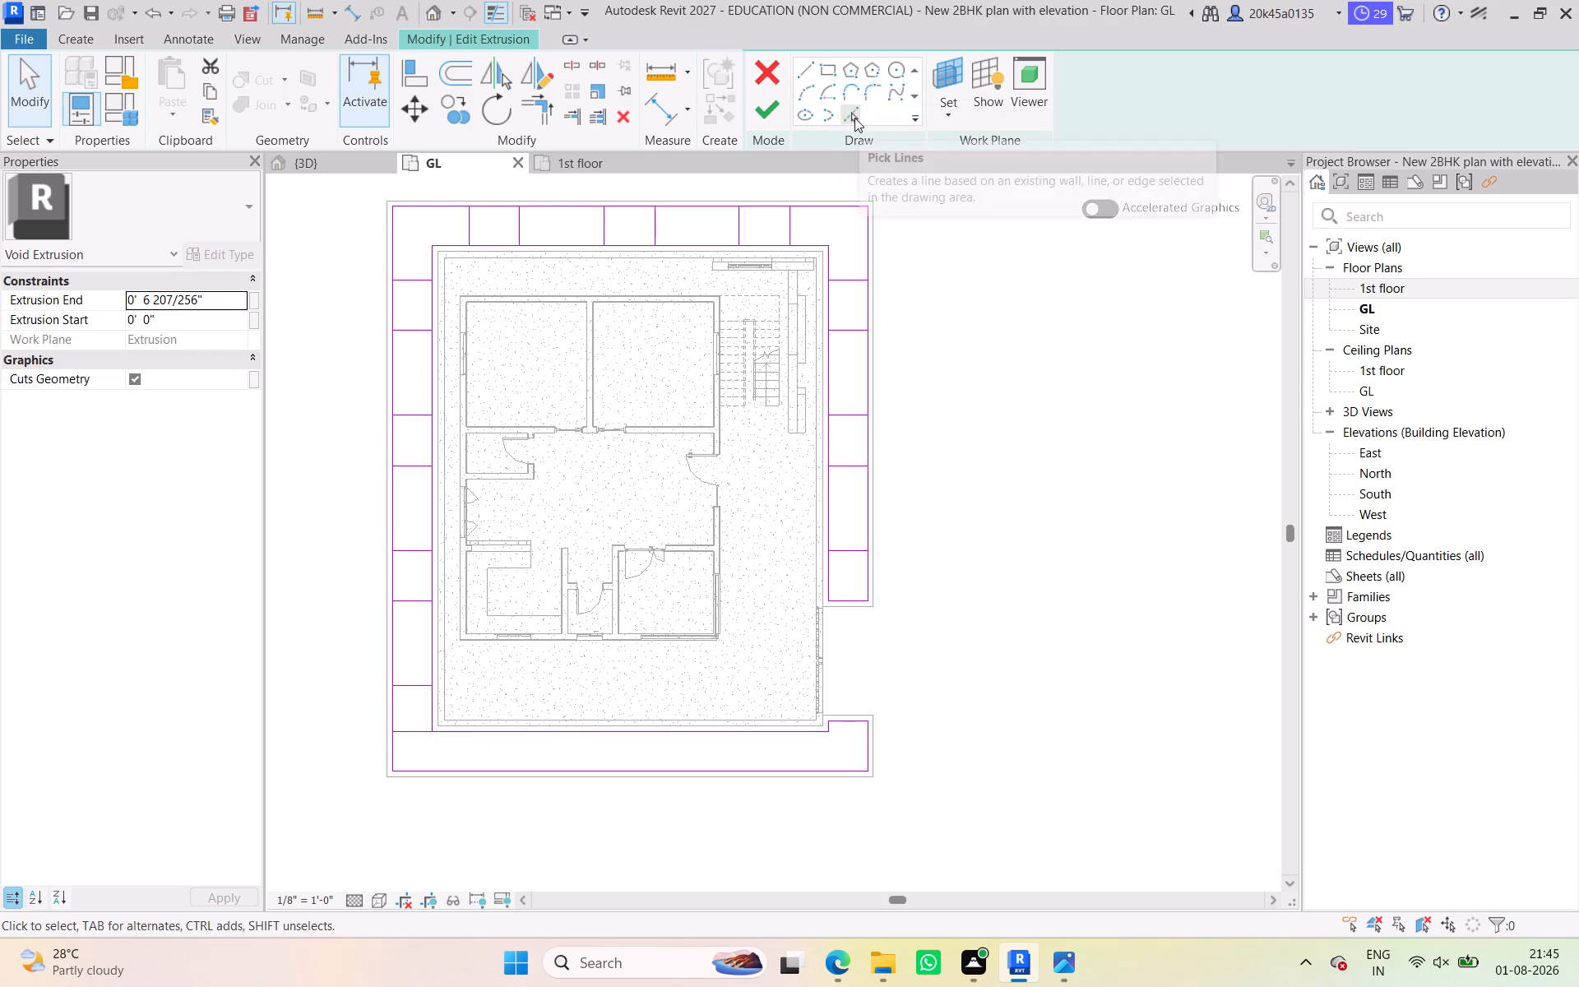
# Draw a divider across the lower run near the gate opening, aligned with the gate-side run's inner edge.
pyautogui.click(804, 68)
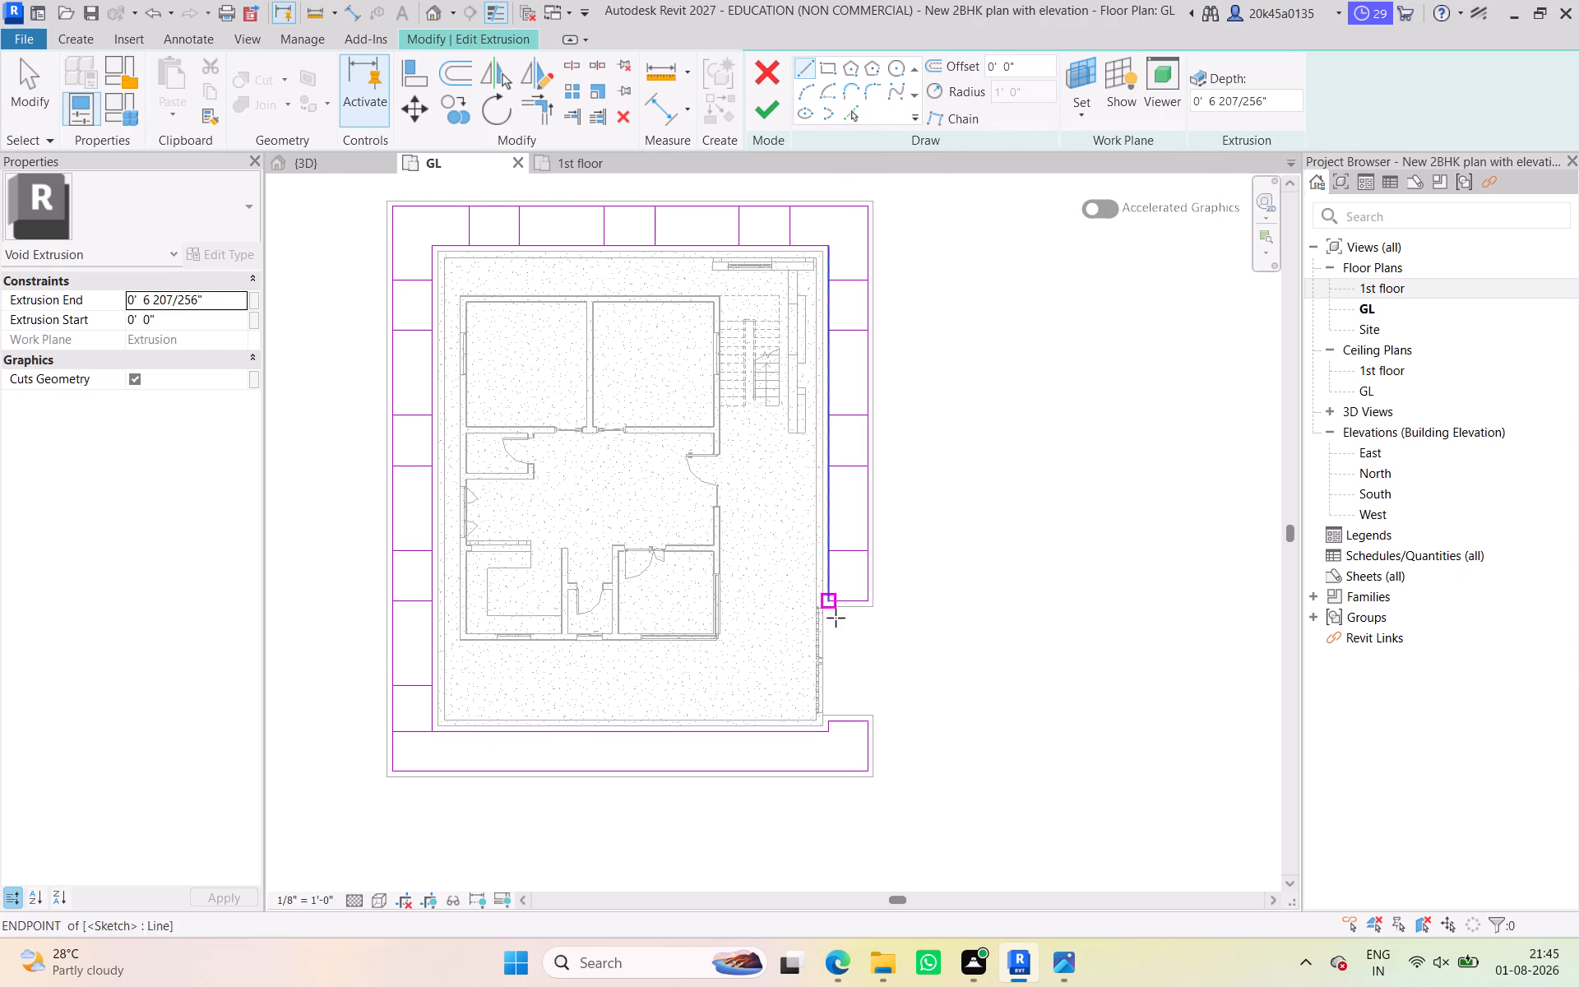
pyautogui.click(829, 739)
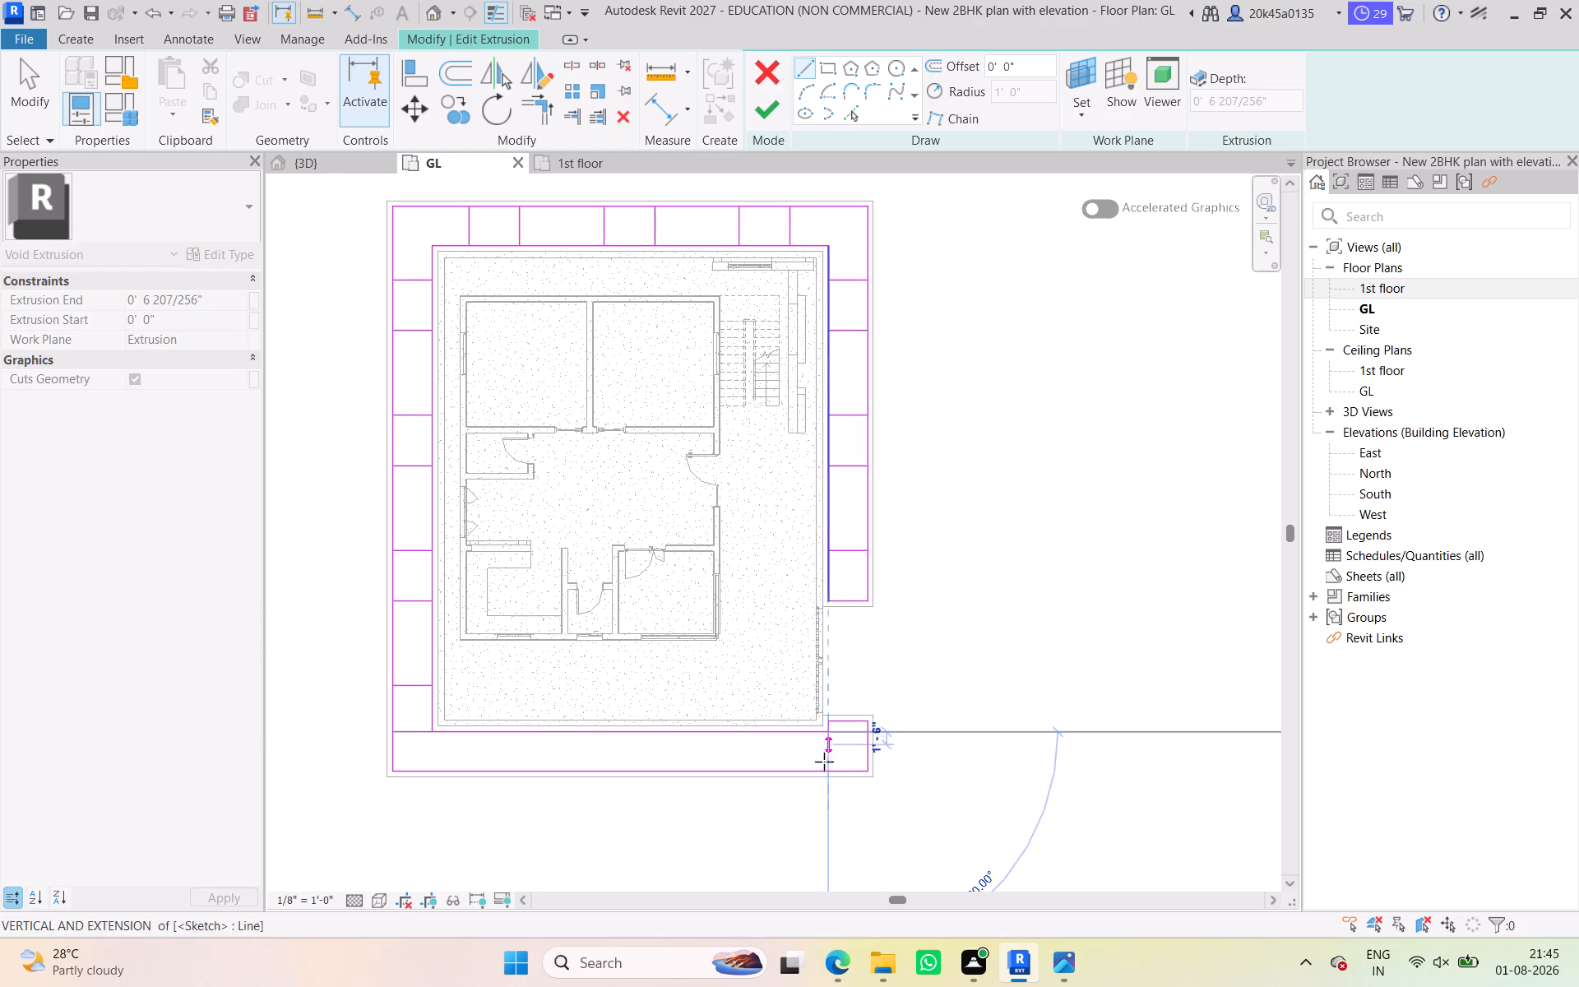
pyautogui.click(829, 772)
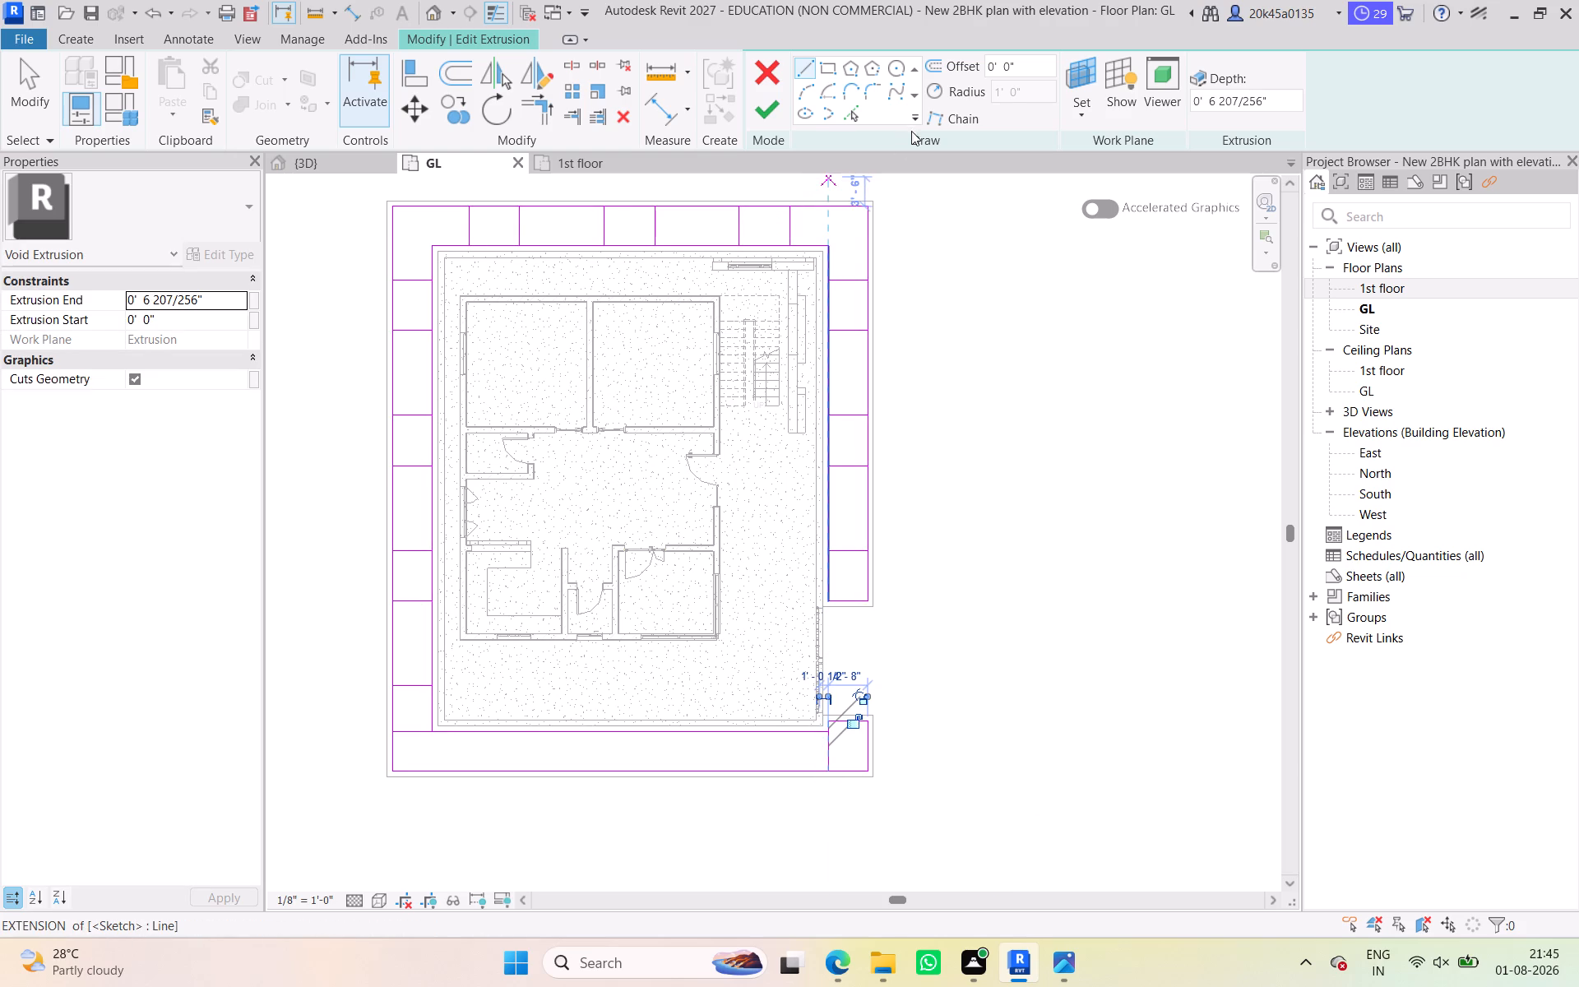
pyautogui.press('`')
pyautogui.press('Escape')
pyautogui.press('Escape')
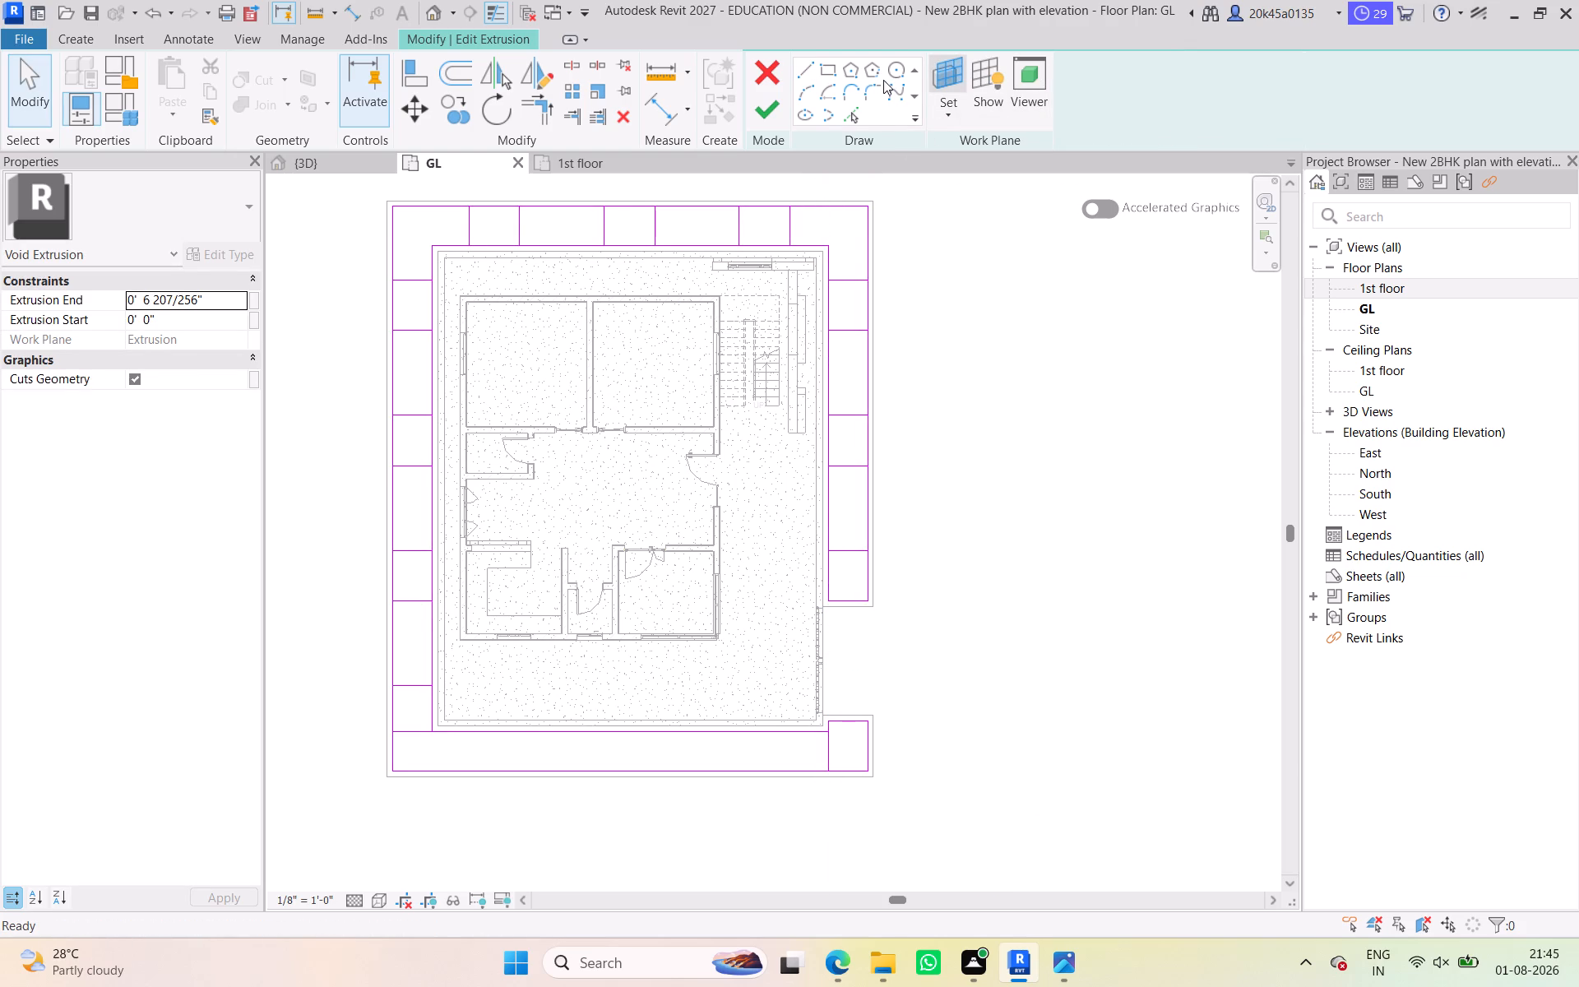
pyautogui.press('Escape')
pyautogui.press('Escape')
# Offset dividers along the lower run from the new line, the first by 10' and the second by a further 6'.
pyautogui.click(855, 111)
pyautogui.moveTo(1022, 67); pyautogui.dragTo(945, 58)
pyautogui.write('10')
pyautogui.press("'")
pyautogui.press('Return')
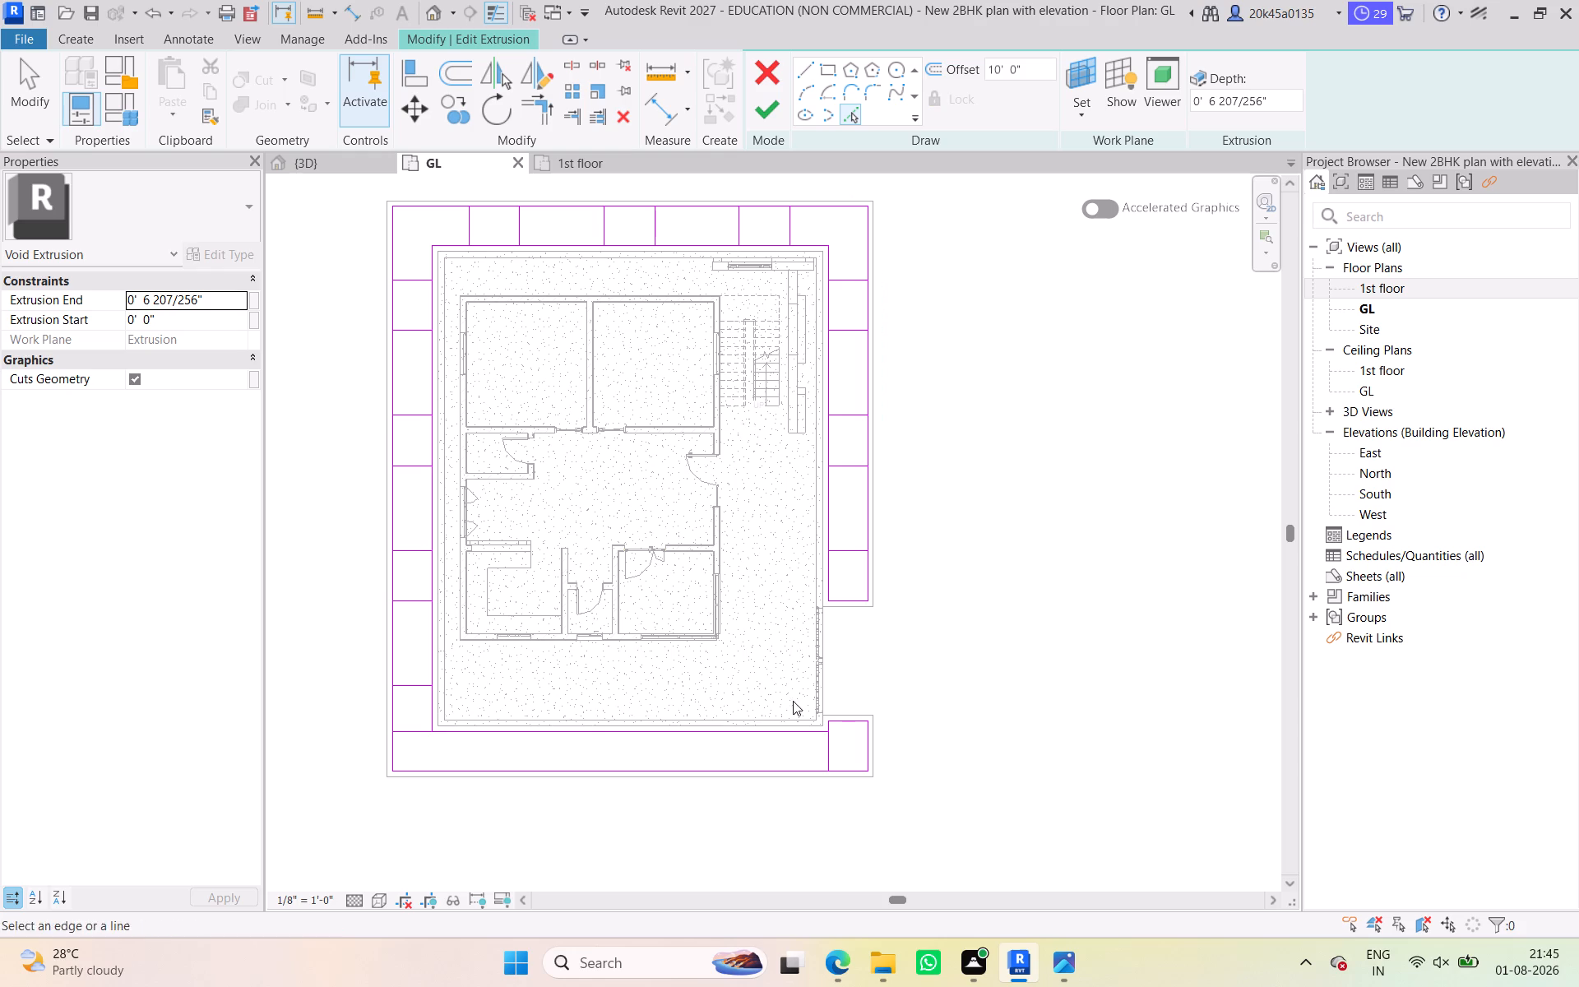
pyautogui.click(825, 748)
pyautogui.moveTo(1028, 65); pyautogui.dragTo(944, 58)
pyautogui.press('6')
pyautogui.press("'")
pyautogui.press('Return')
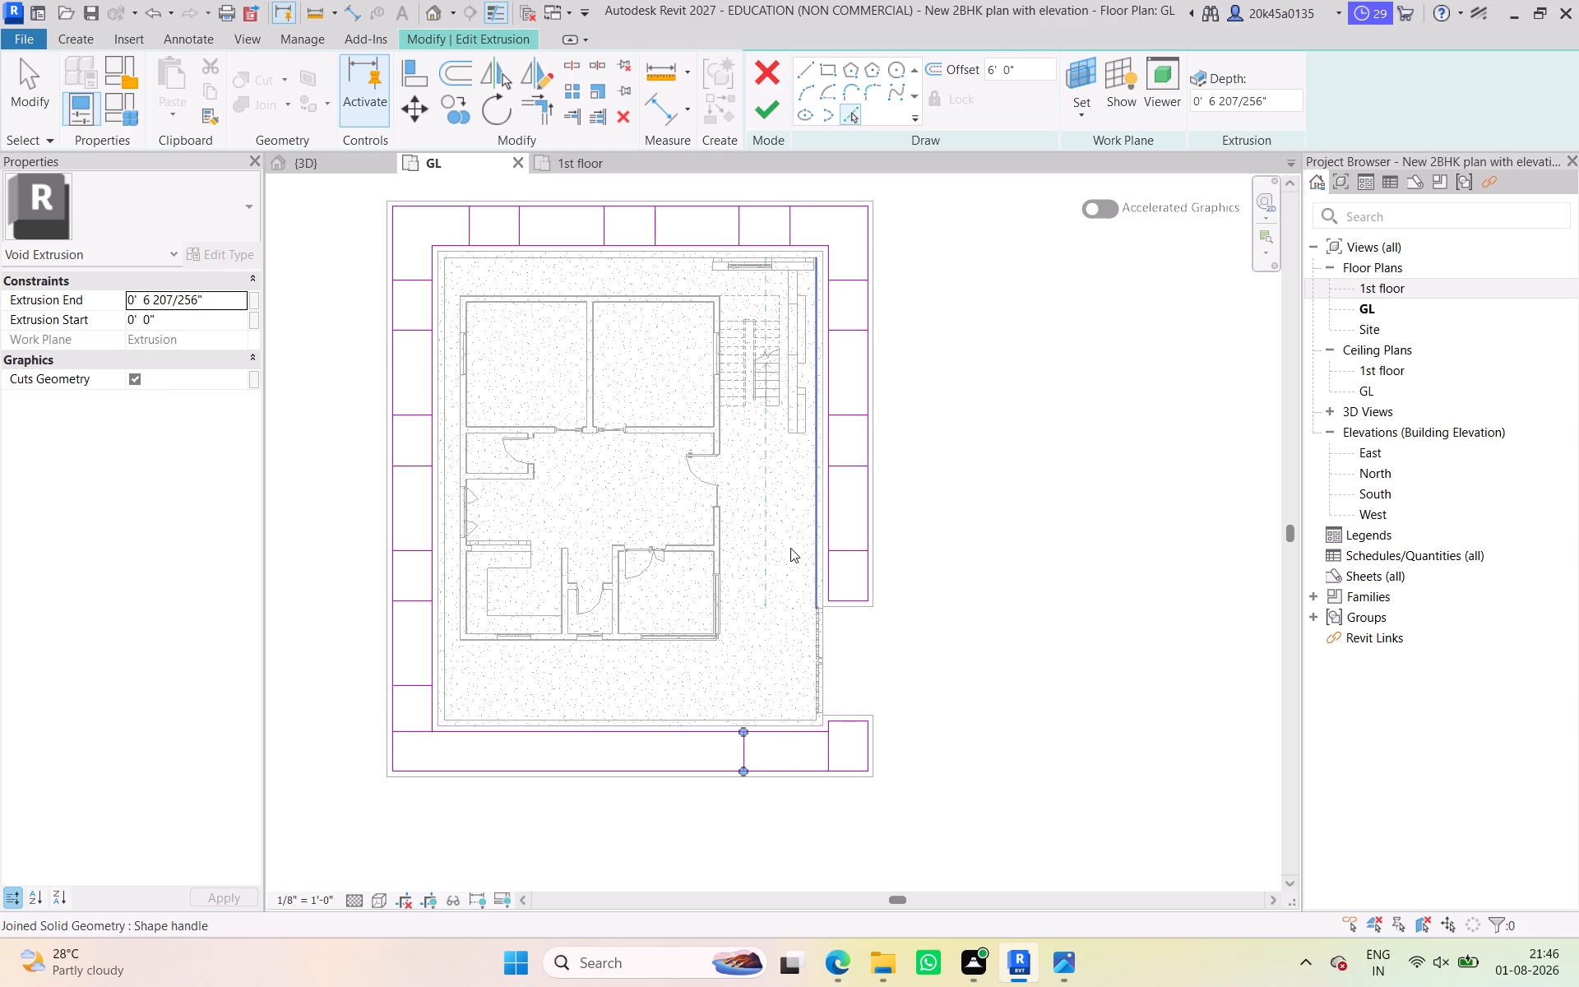
pyautogui.click(743, 753)
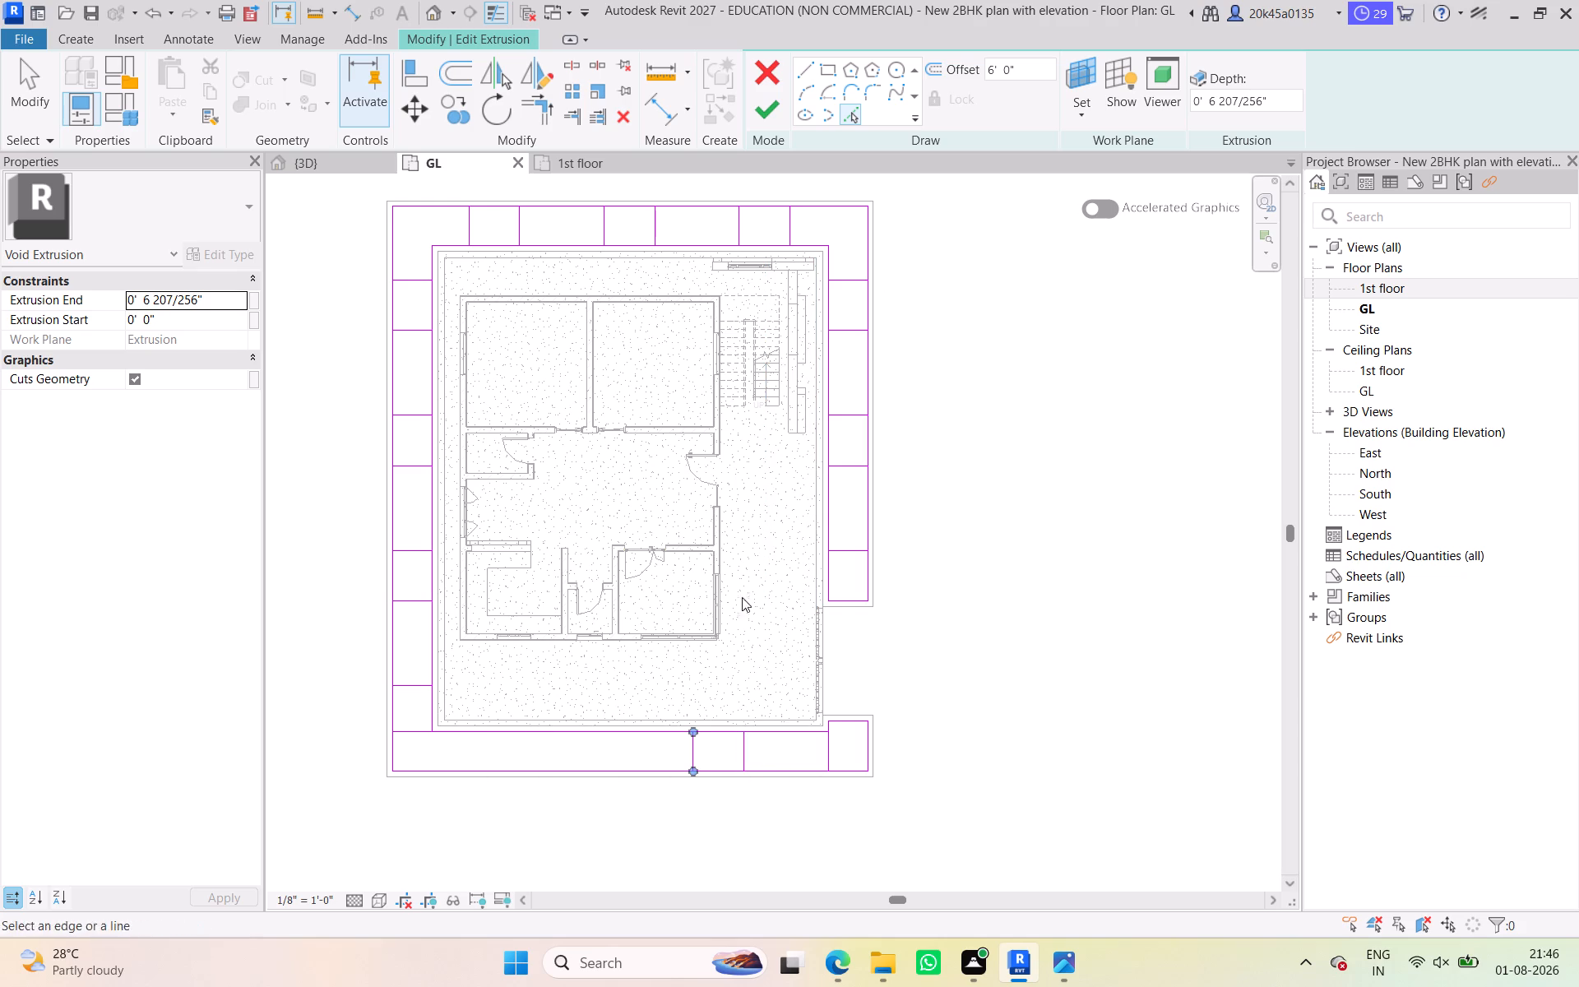
# Continue the lower run's pattern from its newest divider with a 10' offset followed by a 6' offset.
pyautogui.moveTo(1024, 67); pyautogui.dragTo(970, 67)
pyautogui.write('10')
pyautogui.press("'")
pyautogui.press('Return')
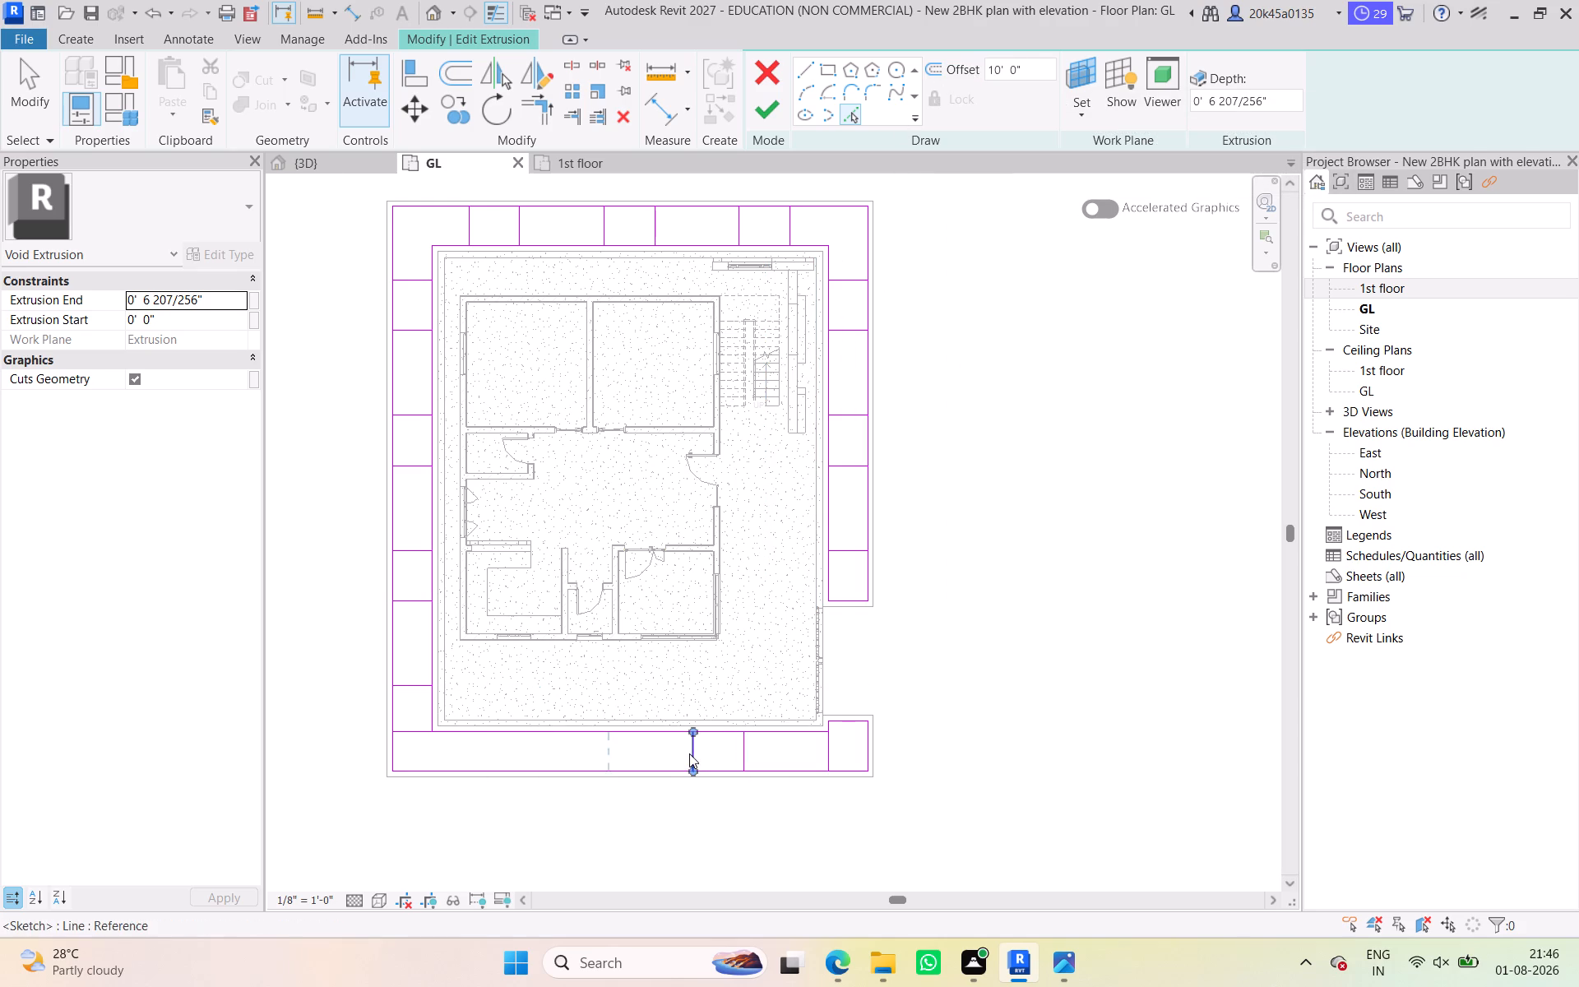
pyautogui.click(689, 753)
pyautogui.moveTo(1025, 66); pyautogui.dragTo(959, 59)
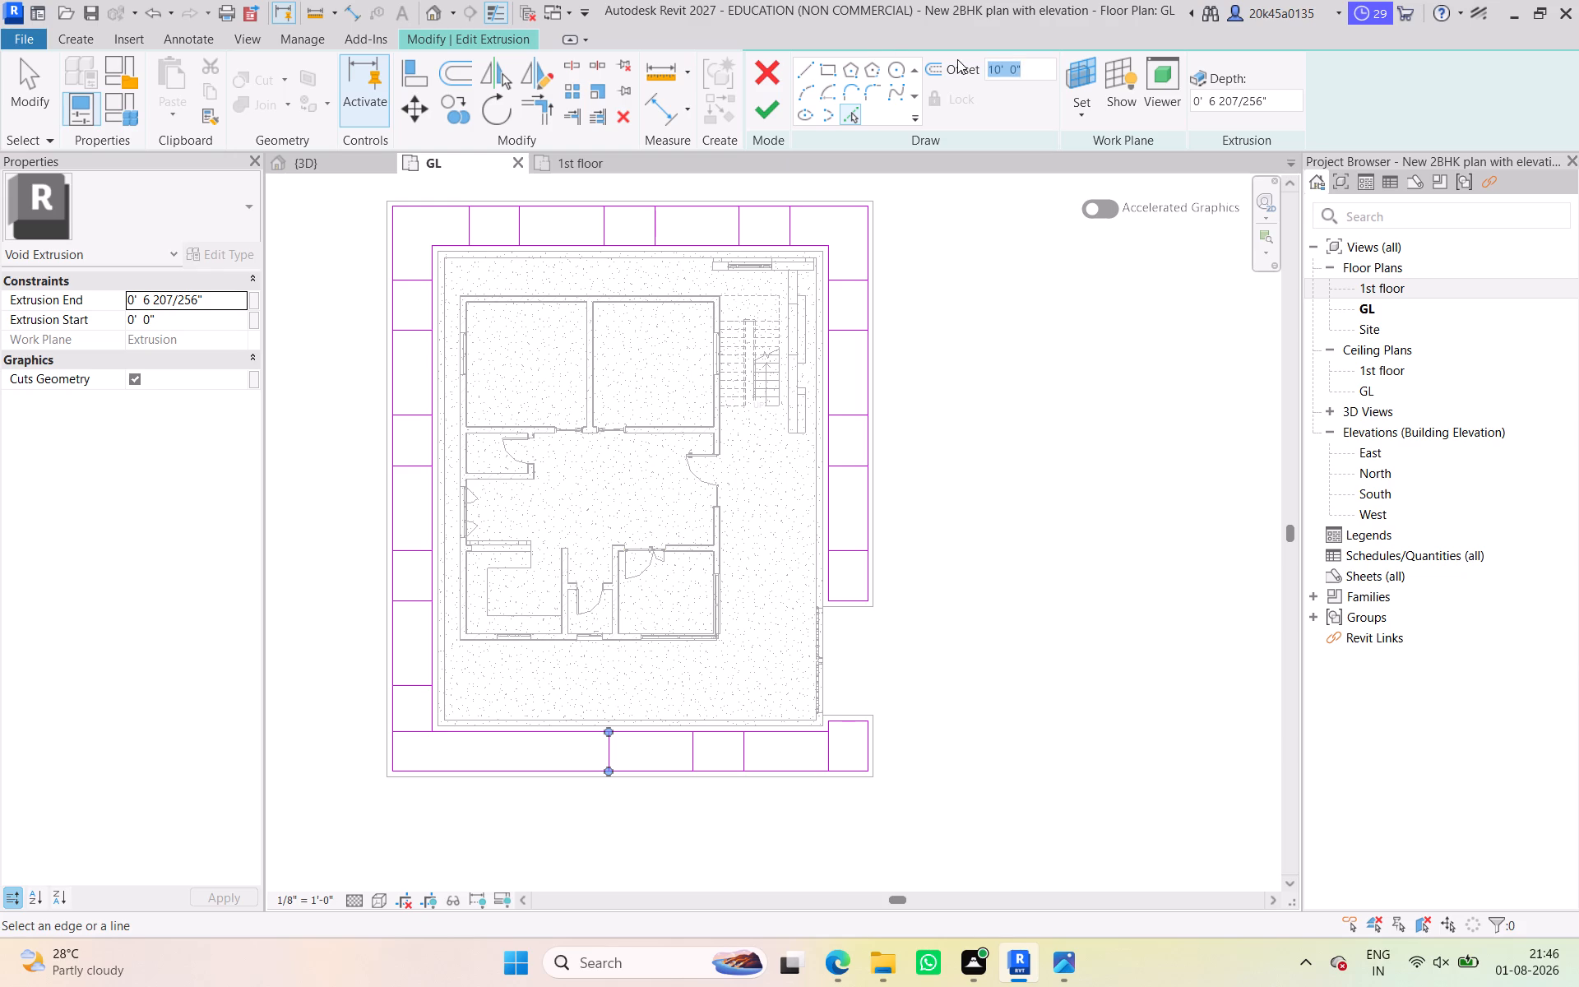
pyautogui.press('6')
pyautogui.press("'")
pyautogui.press('Return')
pyautogui.click(608, 756)
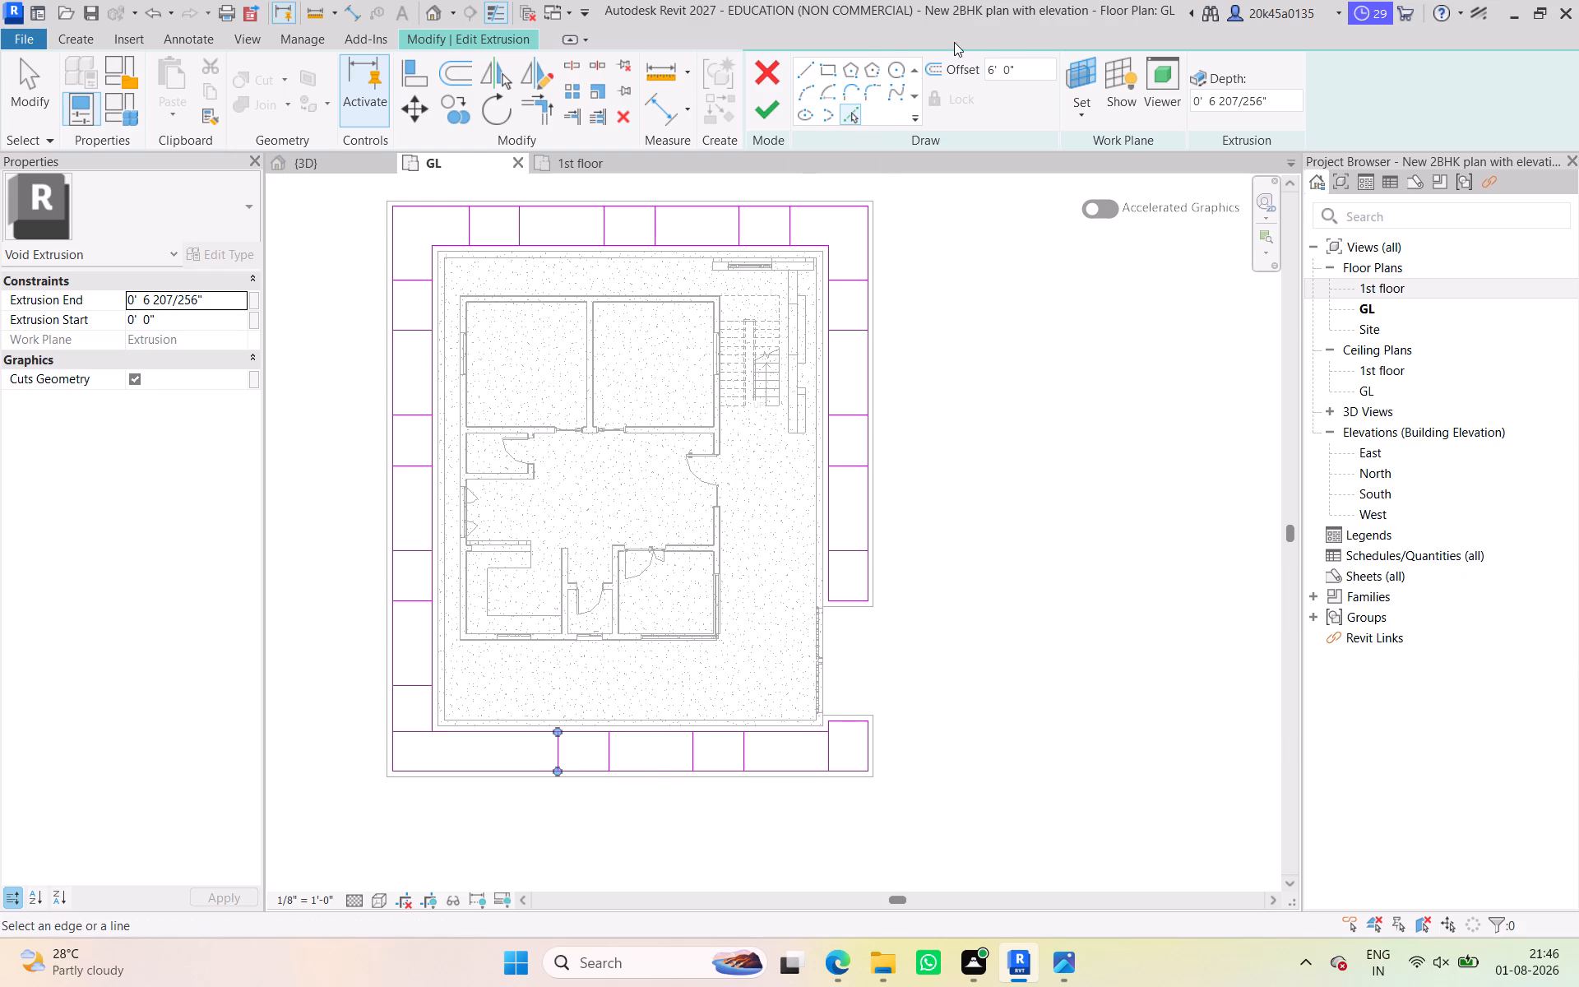
# Complete the lower run towards the far corner with another 10' offset divider and a 6' offset divider.
pyautogui.moveTo(1022, 68); pyautogui.dragTo(962, 57)
pyautogui.write('10')
pyautogui.press("'")
pyautogui.press('Return')
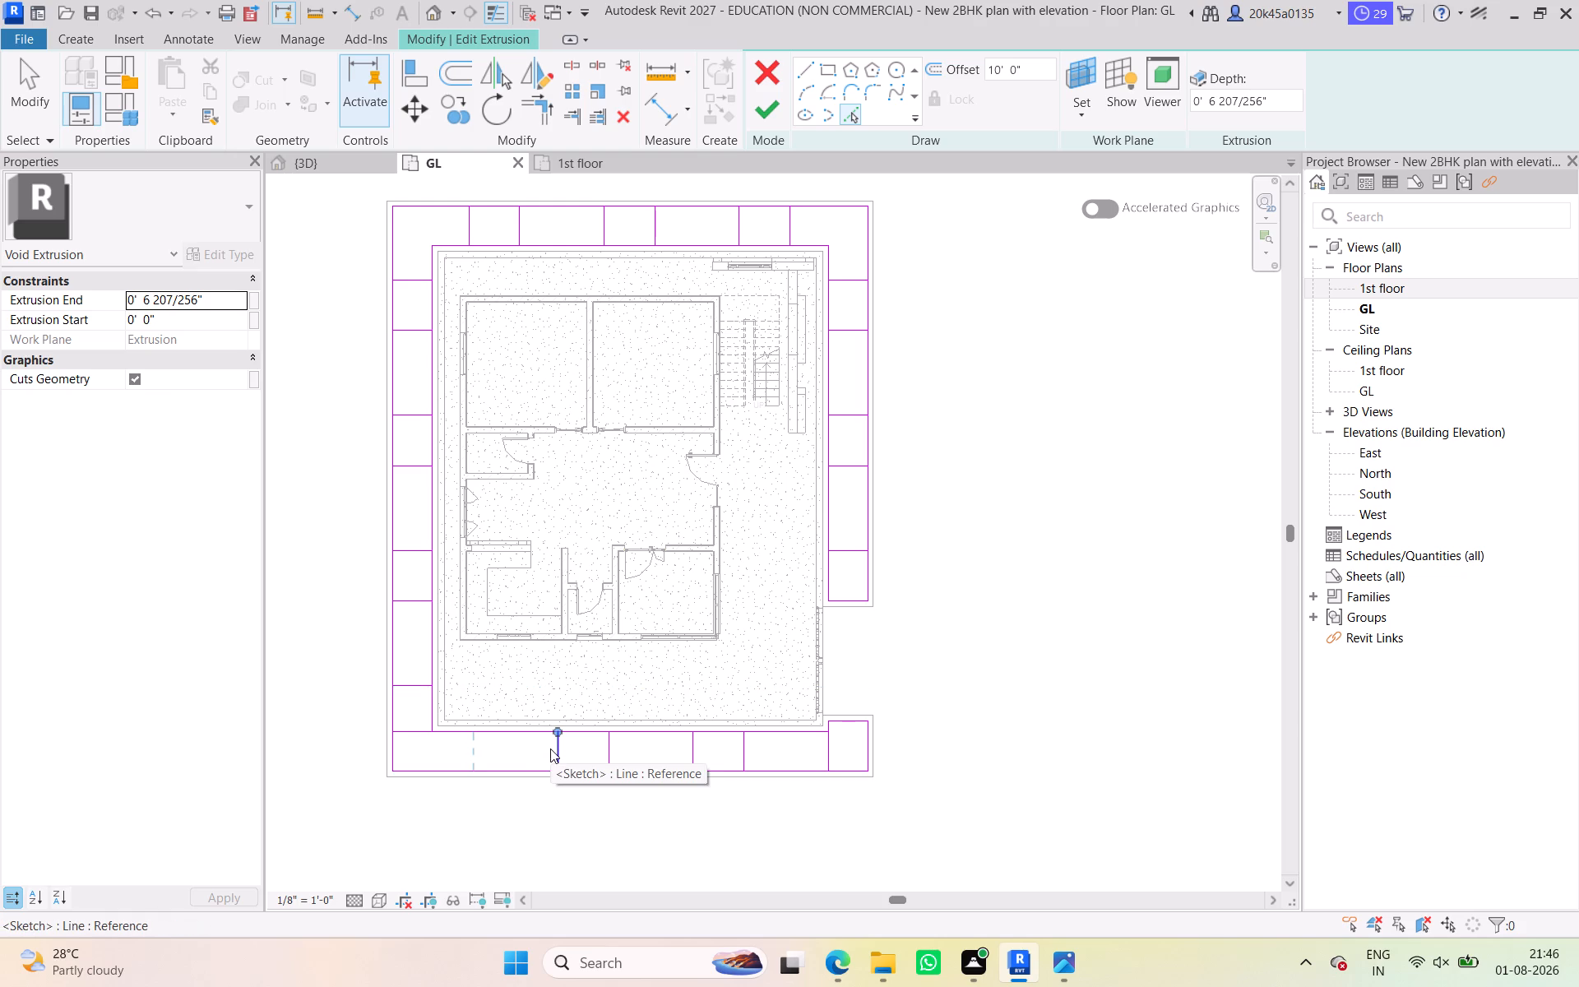
pyautogui.click(552, 748)
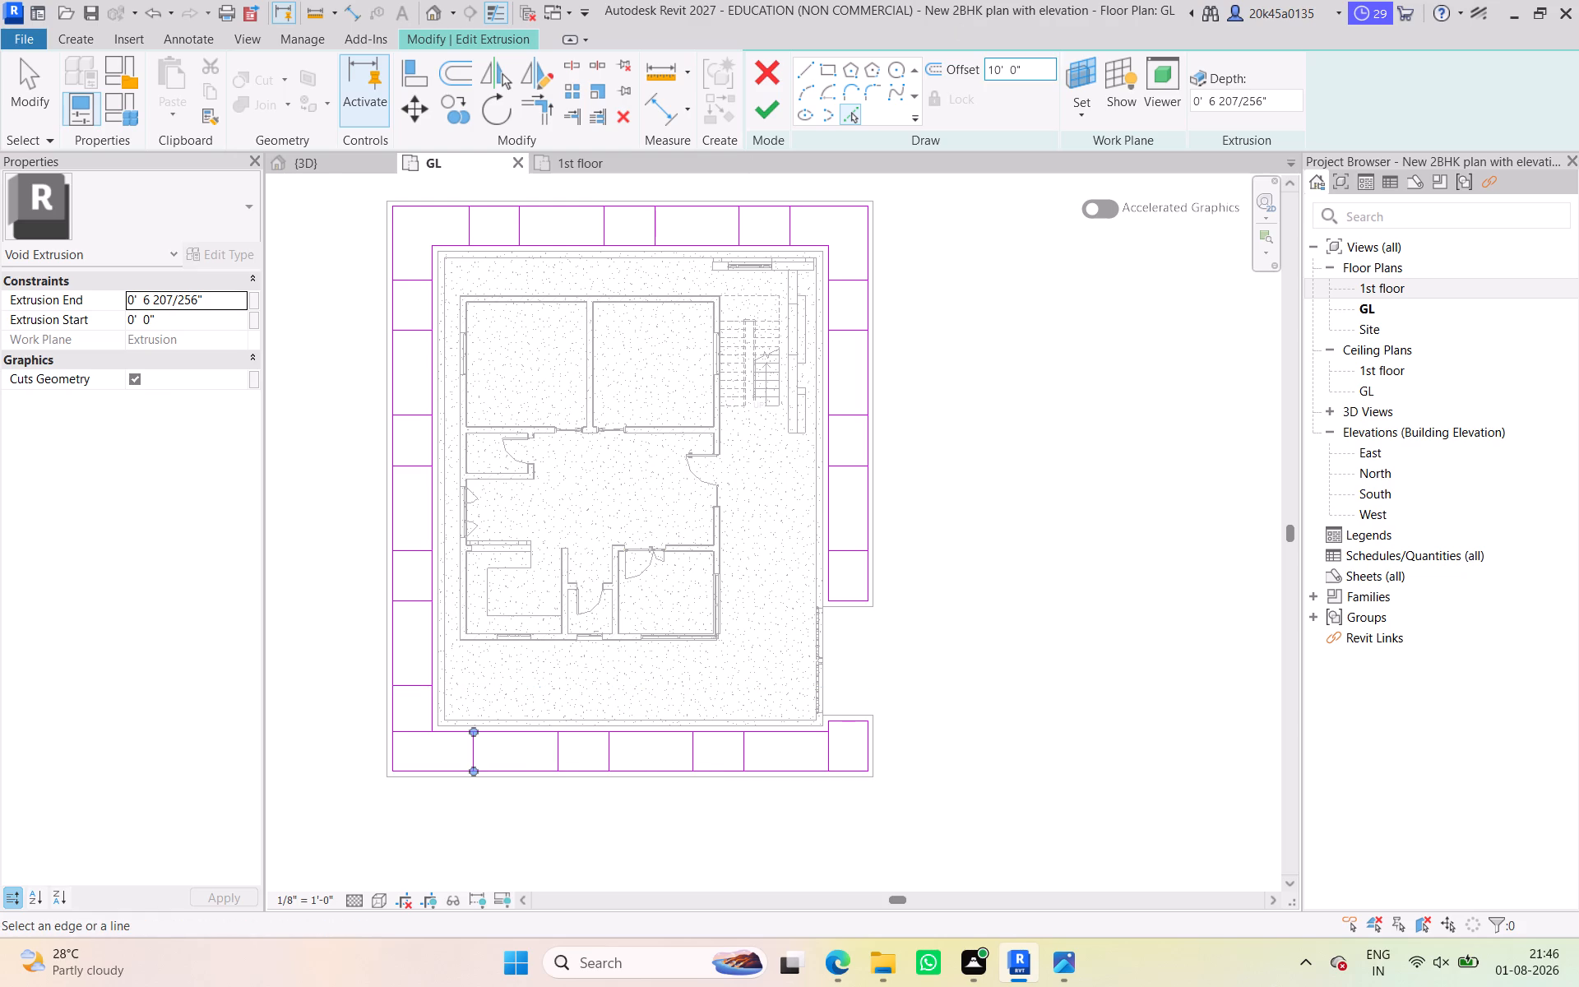
pyautogui.moveTo(1021, 72); pyautogui.dragTo(900, 55)
pyautogui.write("6'")
pyautogui.press('Return')
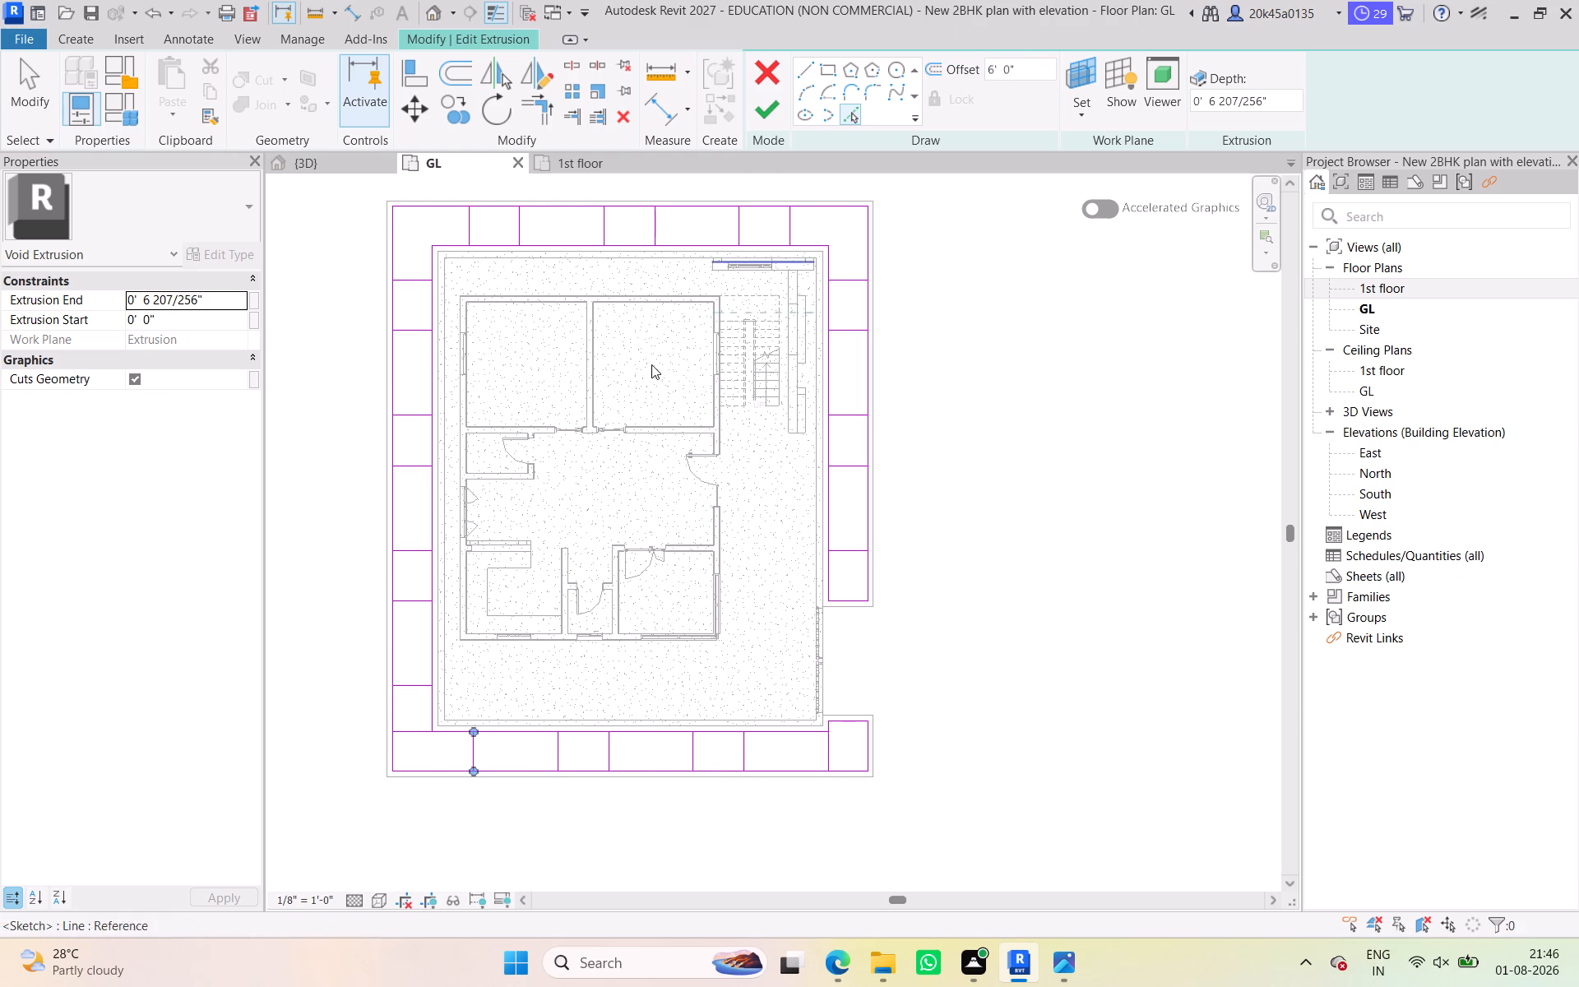
pyautogui.click(467, 755)
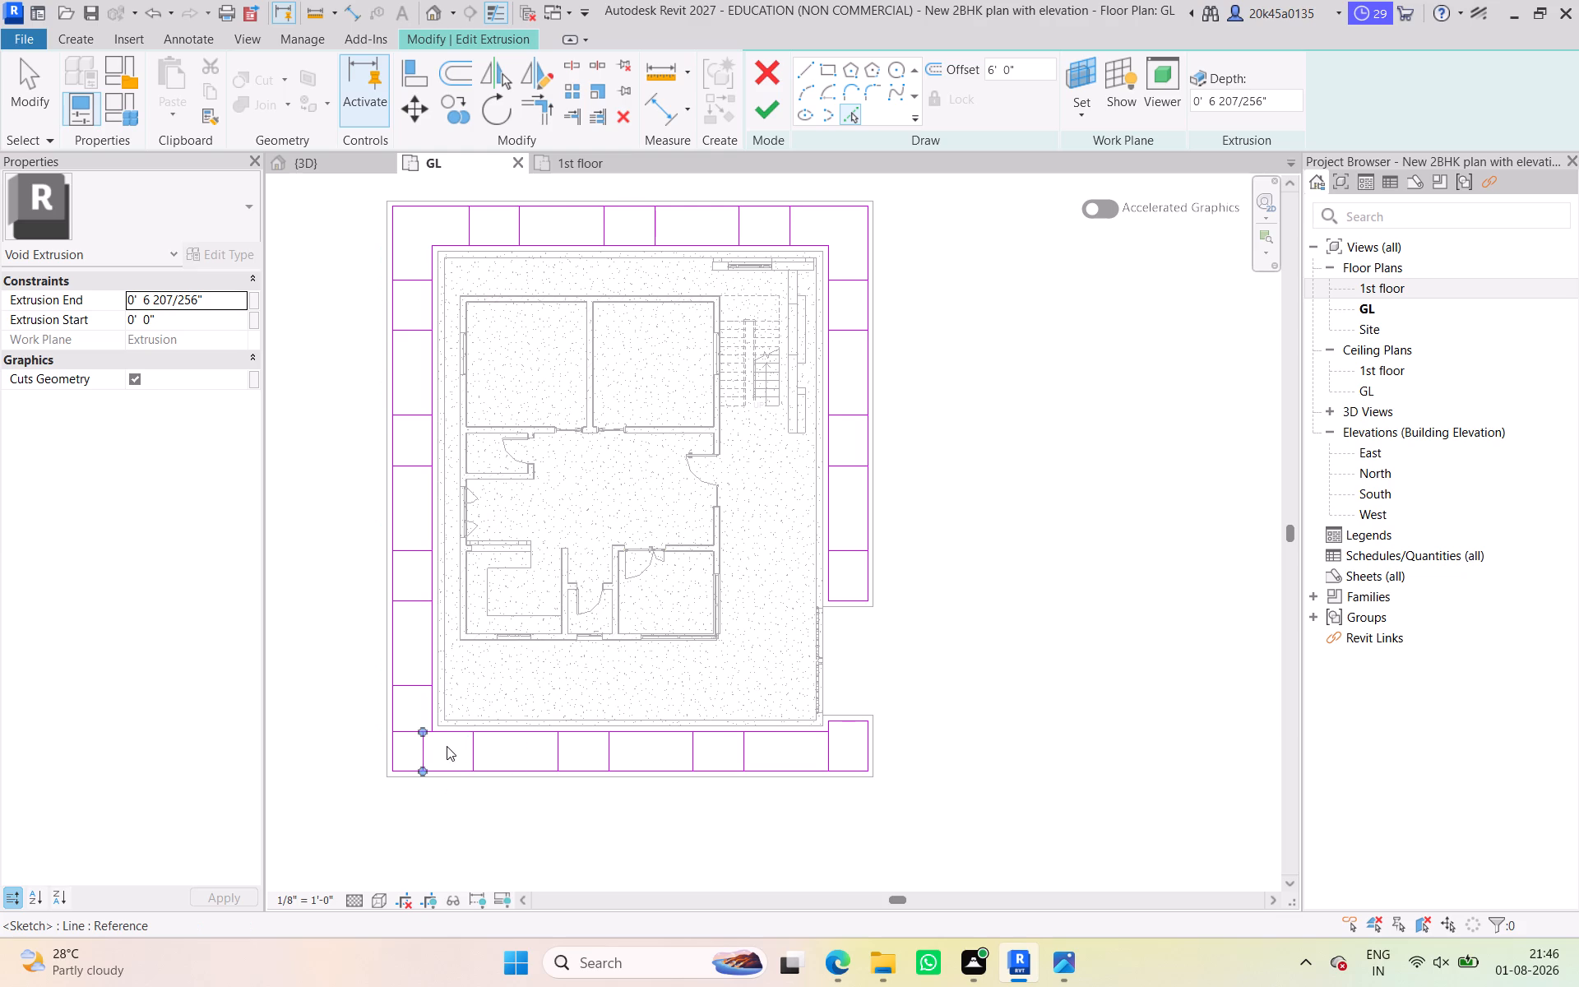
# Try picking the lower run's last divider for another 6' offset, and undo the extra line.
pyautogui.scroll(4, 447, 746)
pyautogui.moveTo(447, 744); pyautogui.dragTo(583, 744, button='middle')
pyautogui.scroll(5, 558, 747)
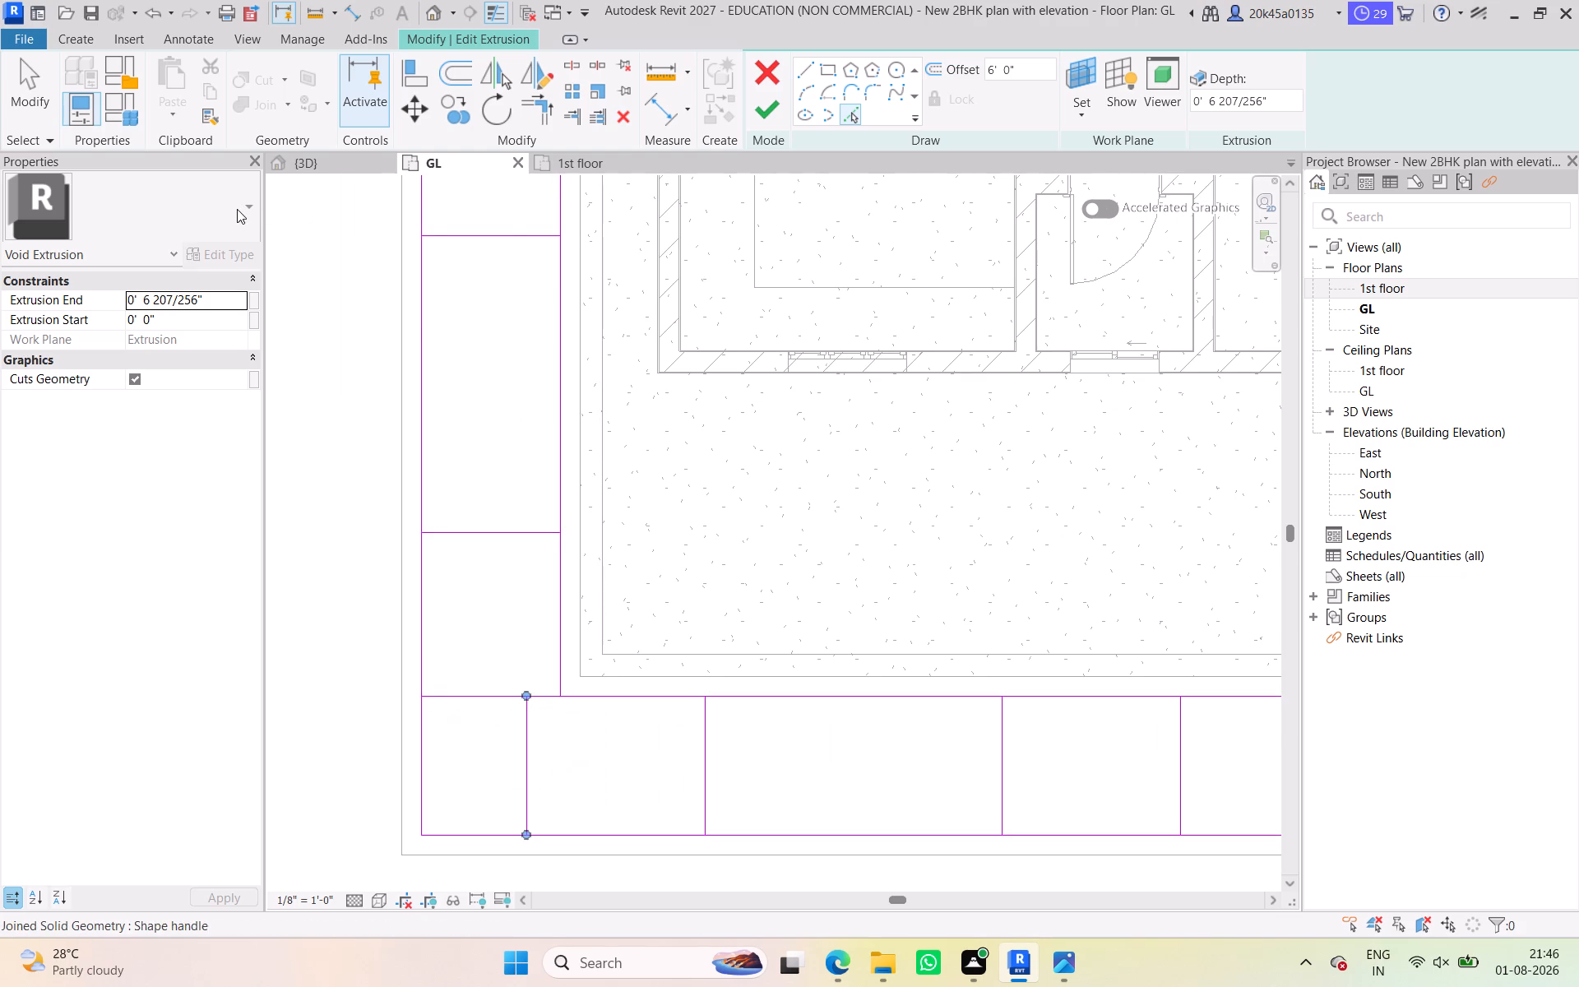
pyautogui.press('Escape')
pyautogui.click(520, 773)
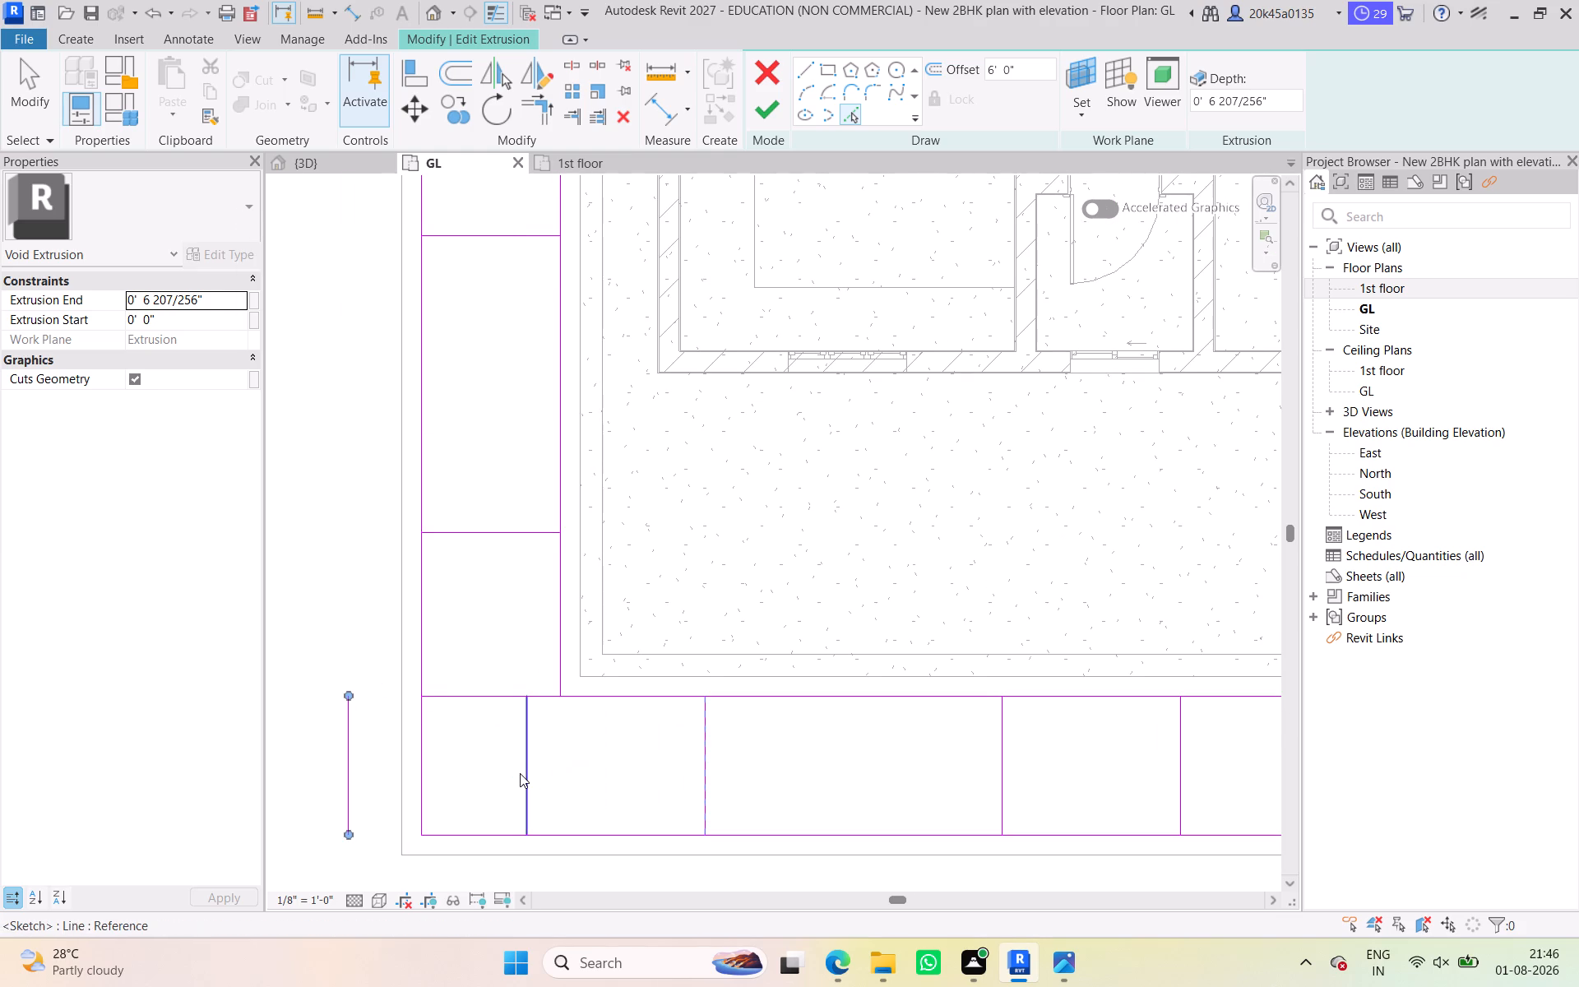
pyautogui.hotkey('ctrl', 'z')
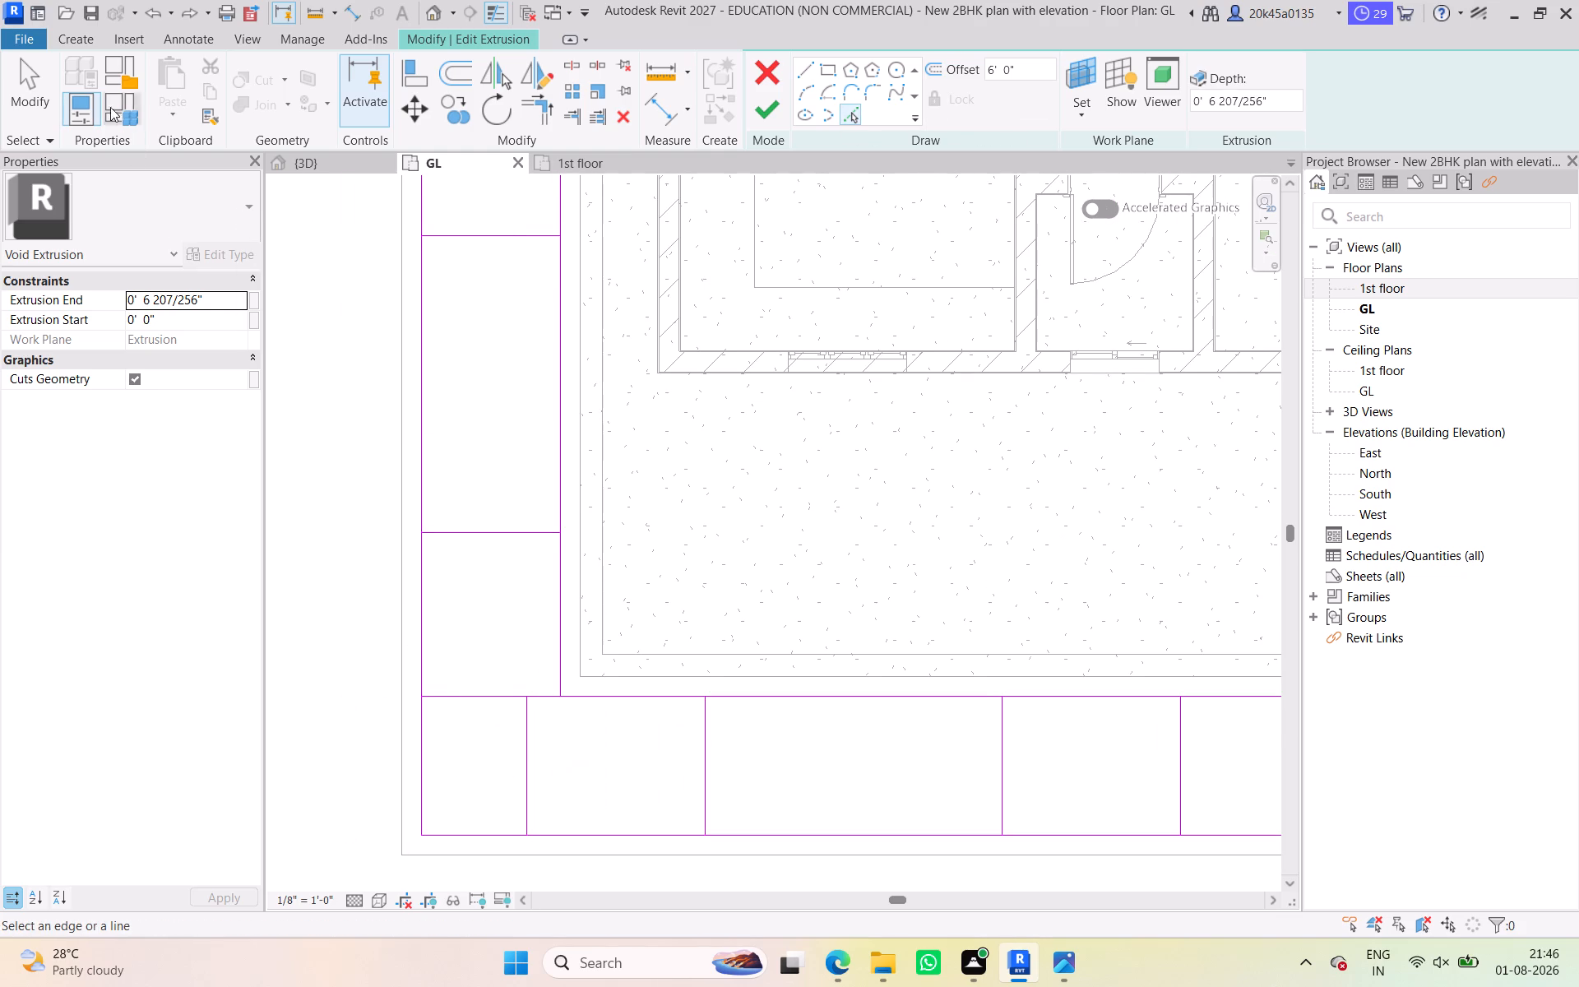
# Nudge the lower run's last divider away from the corner until it lines up with the adjoining side run's inner edge.
pyautogui.click(11, 86)
pyautogui.click(529, 765)
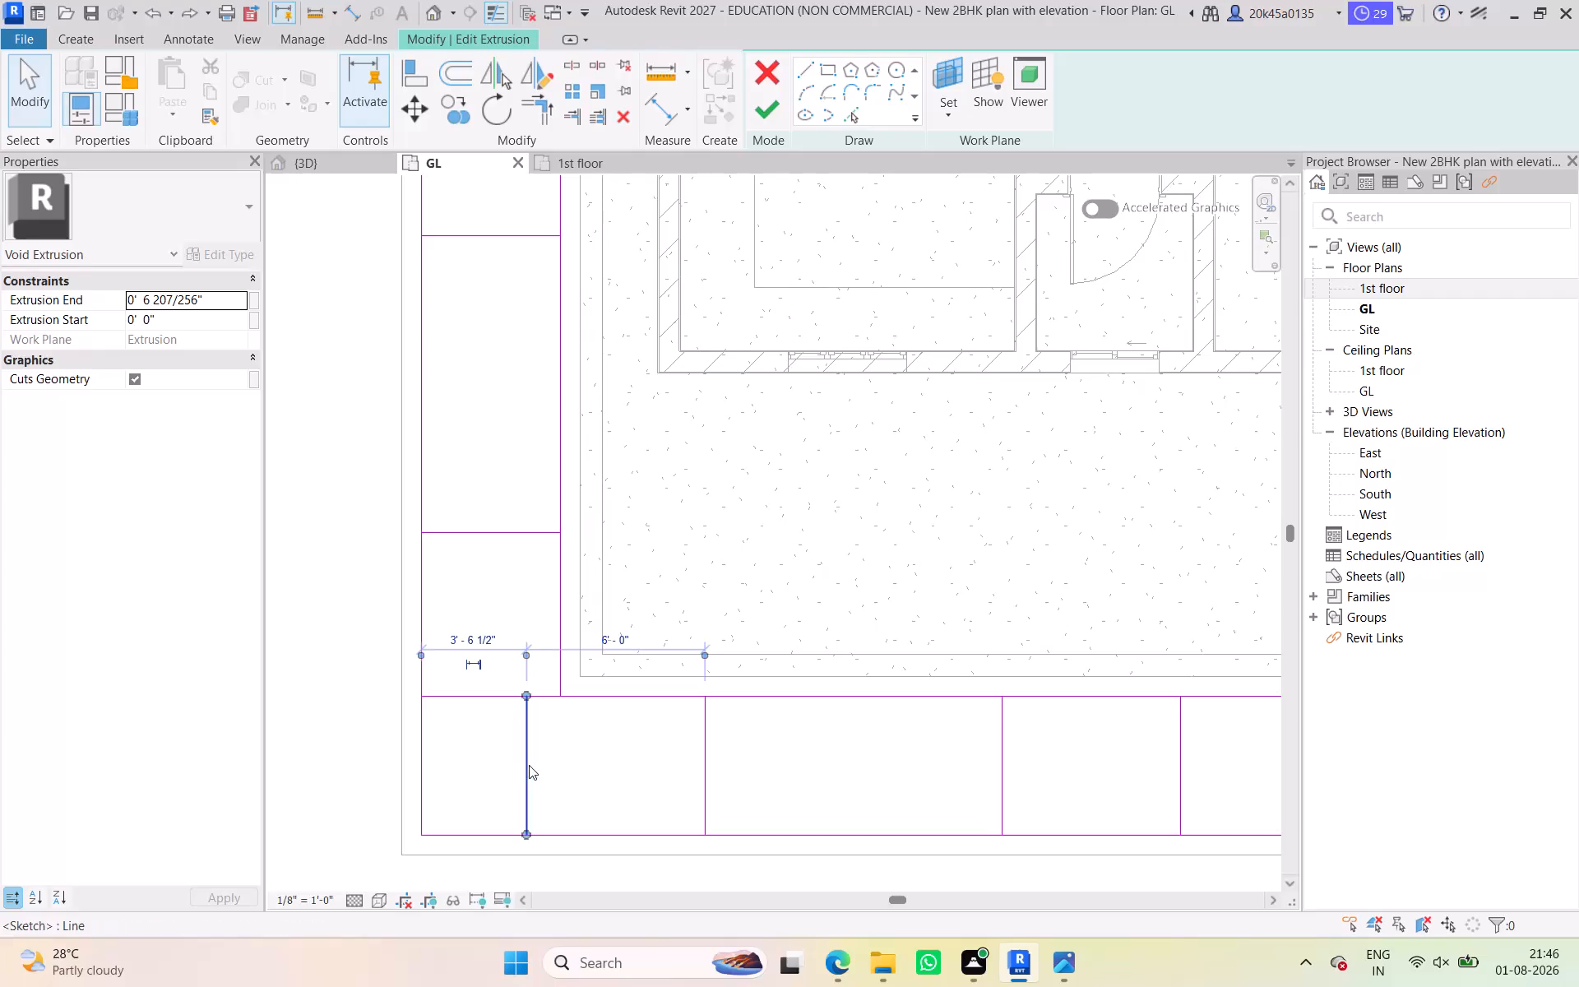
pyautogui.press('Right')
pyautogui.press('Right')
pyautogui.press('Right')
pyautogui.press('Right')
pyautogui.press('Right')
pyautogui.press('Right')
pyautogui.press('Right')
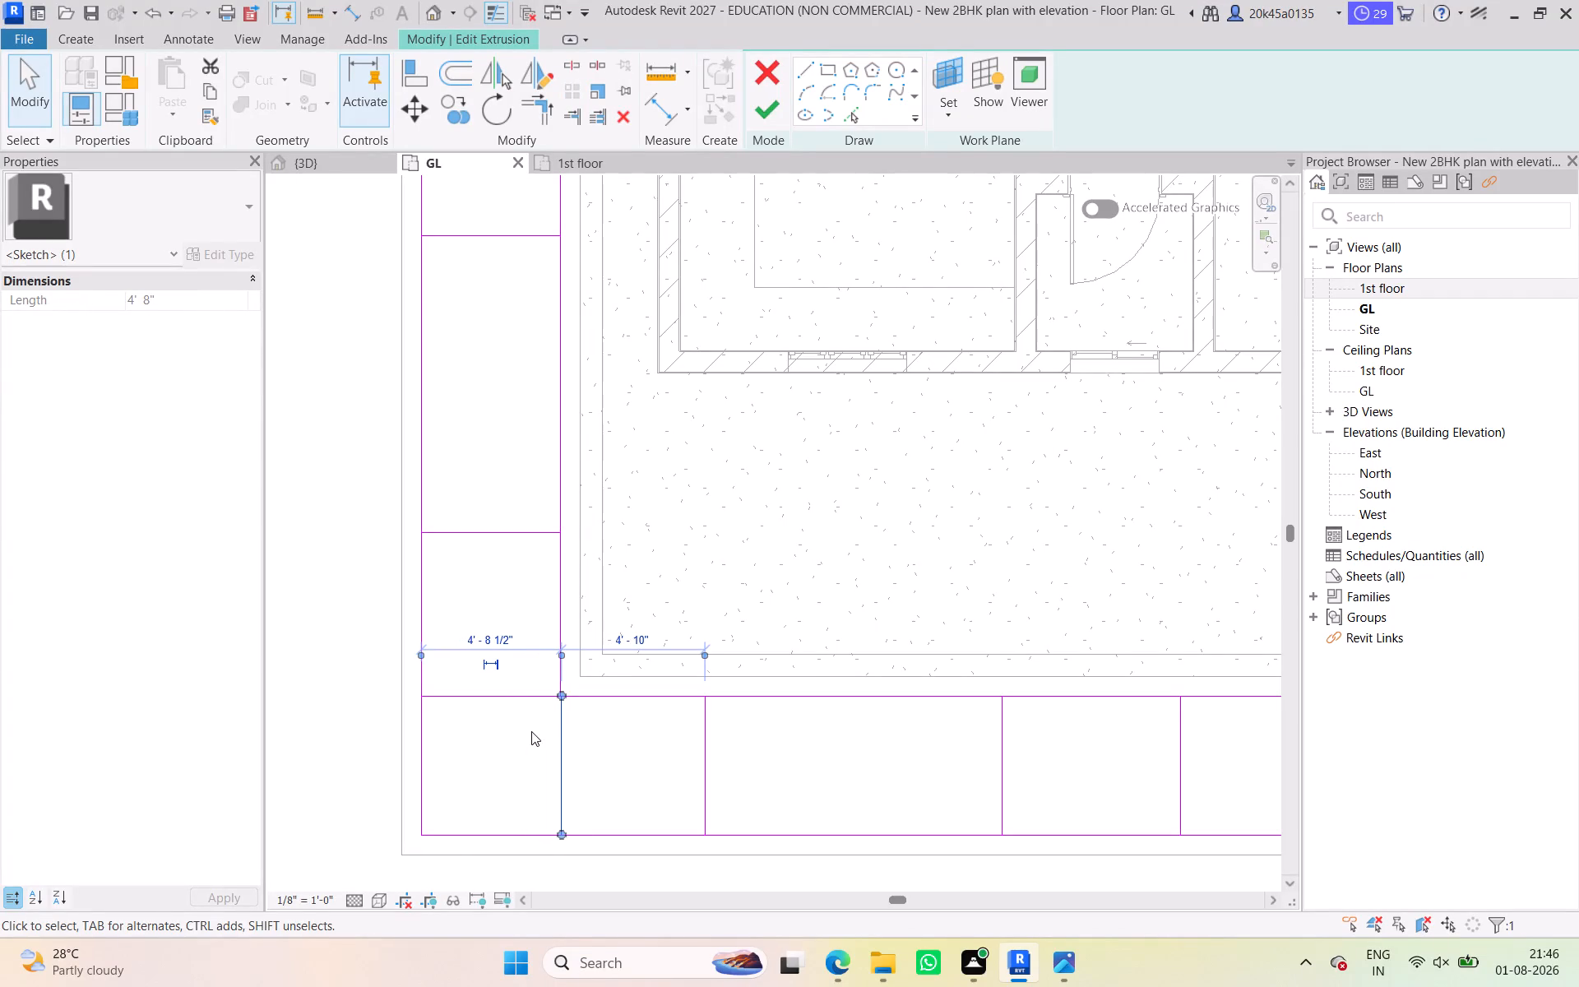
pyautogui.scroll(10, 595, 692)
pyautogui.scroll(11, 489, 735)
pyautogui.press('Left')
pyautogui.press('Left')
pyautogui.press('Left')
pyautogui.press('Left')
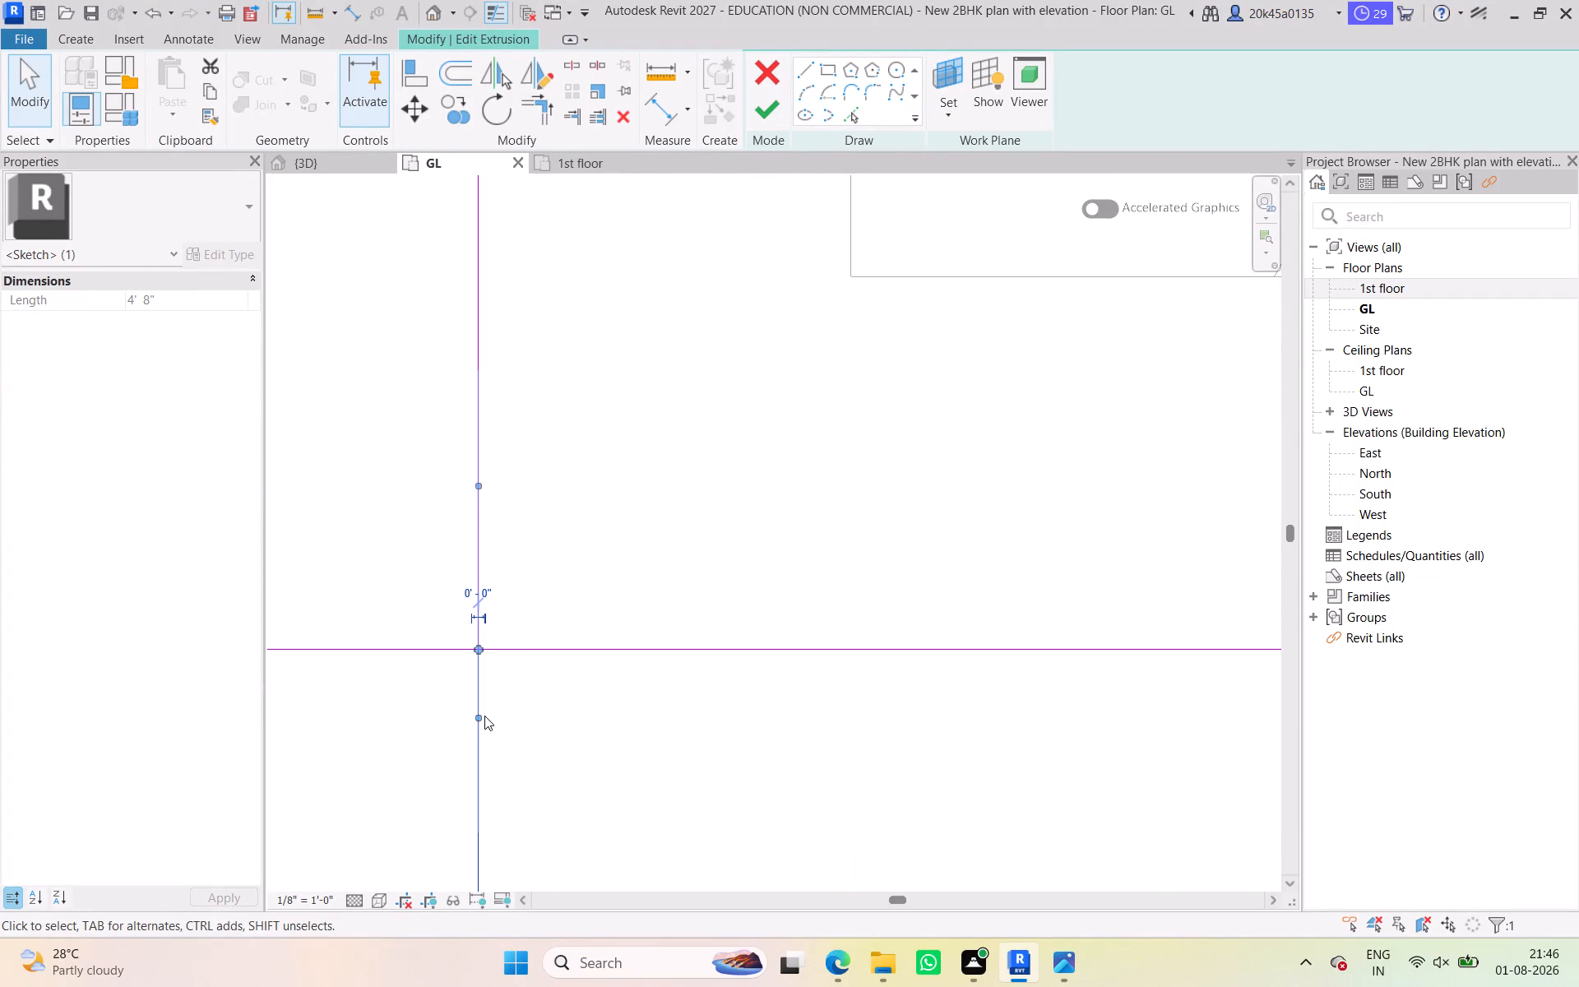
pyautogui.scroll(17, 474, 687)
pyautogui.scroll(-6, 501, 577)
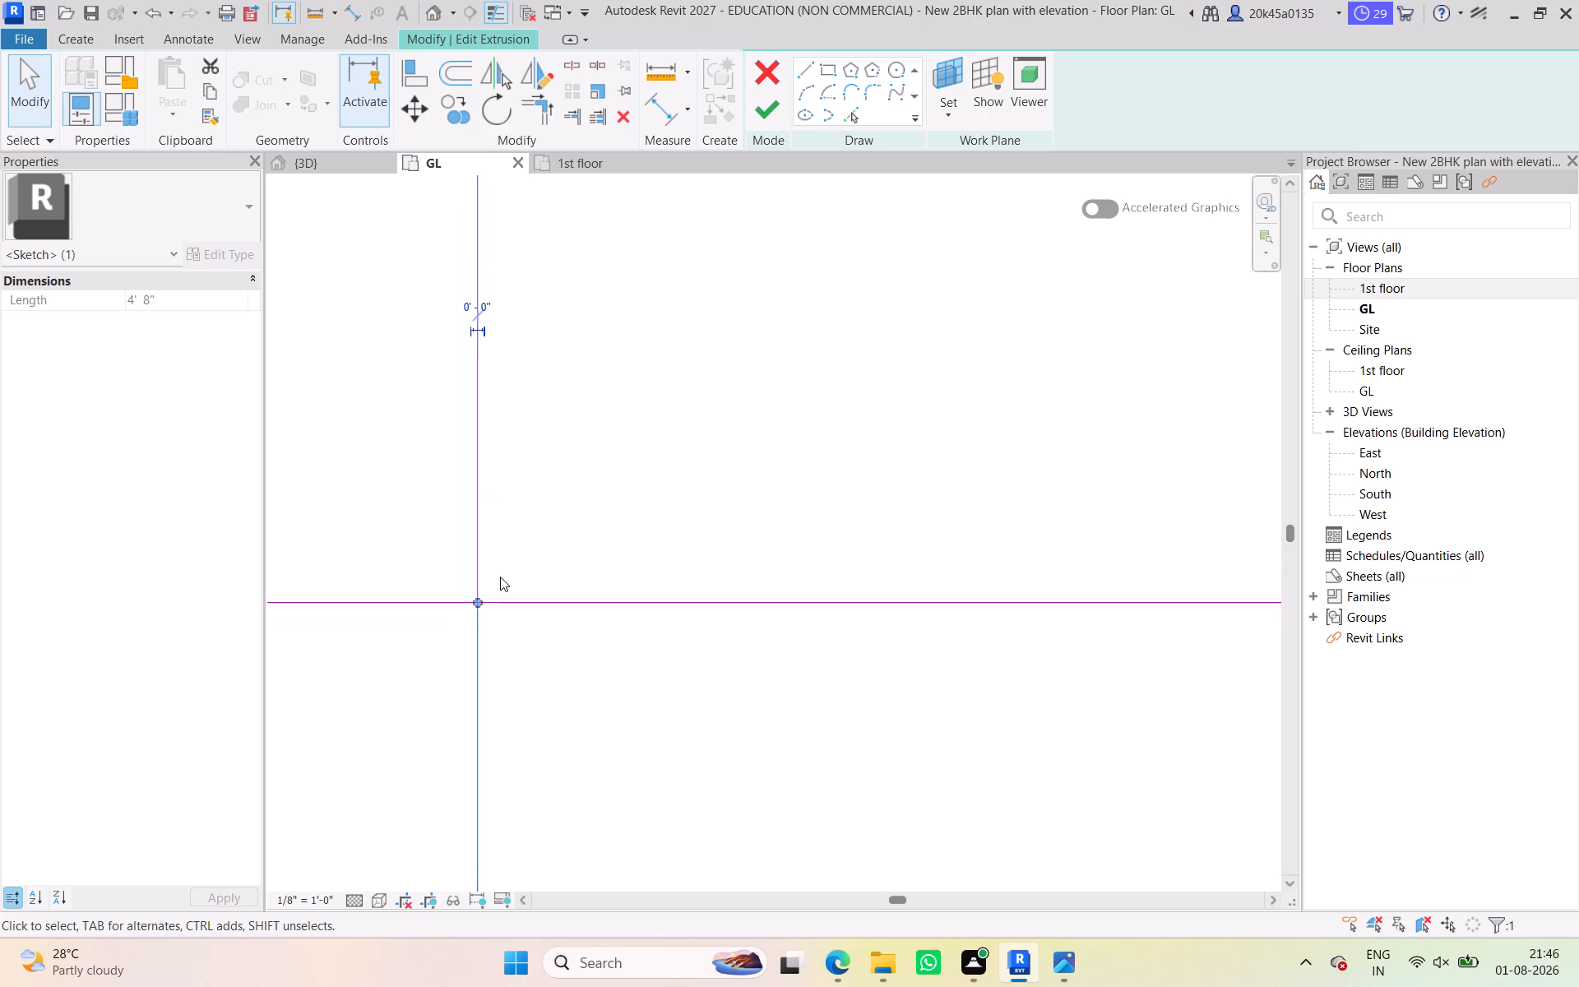
pyautogui.scroll(-20, 500, 577)
pyautogui.scroll(-15, 500, 577)
pyautogui.click(569, 813)
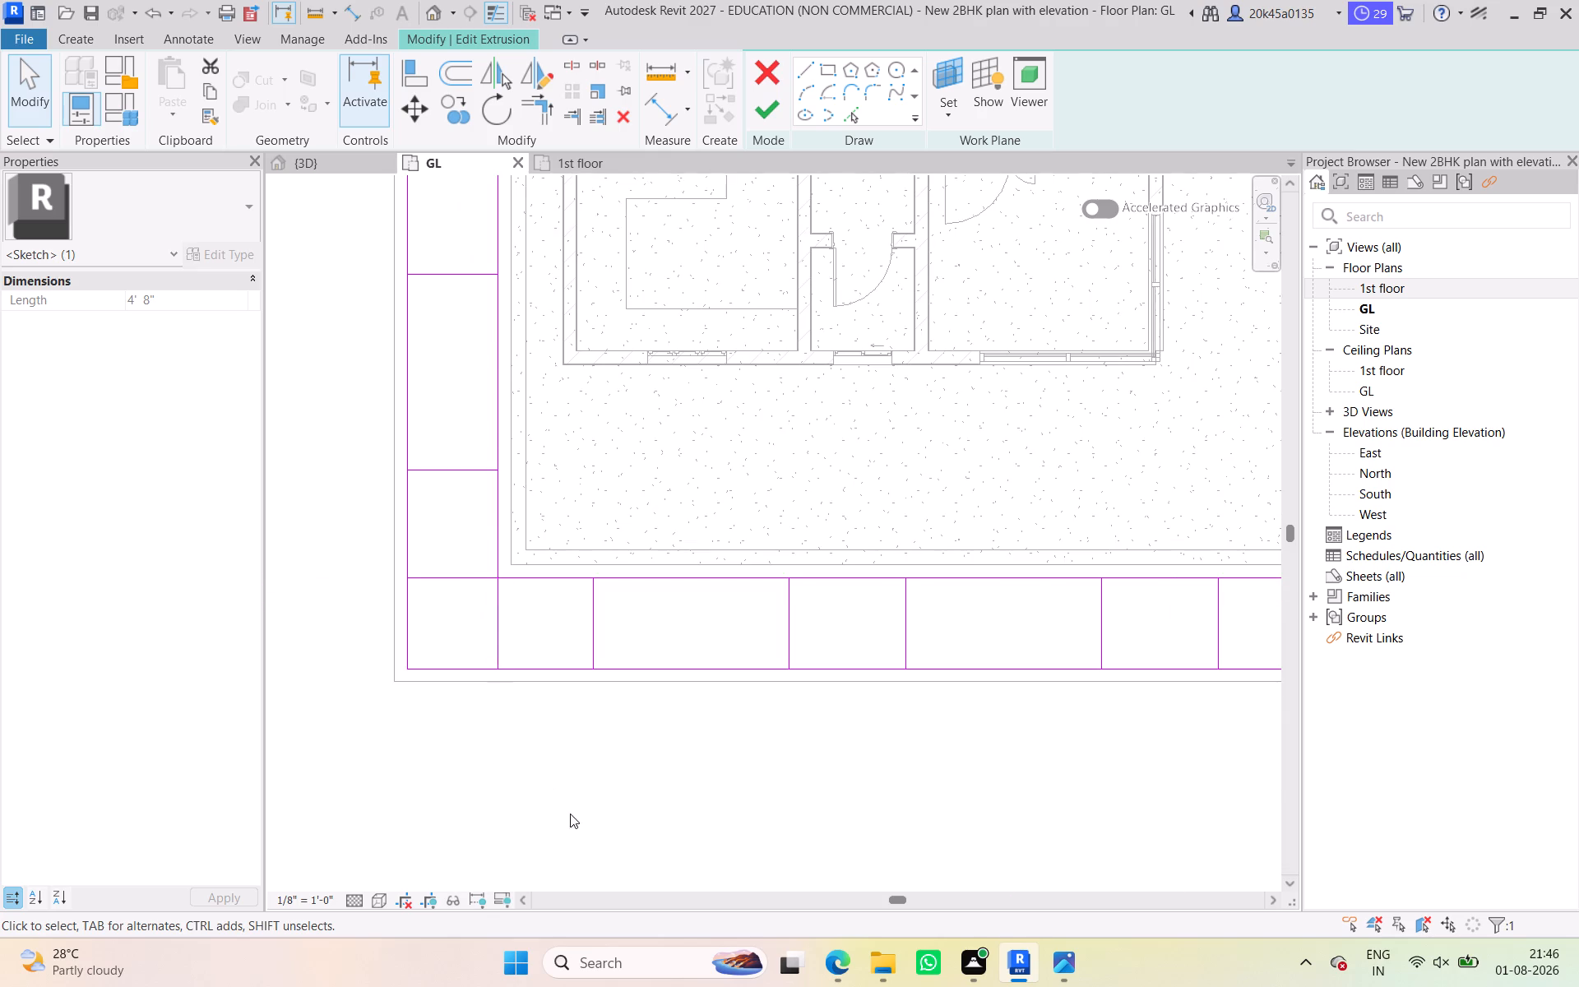
# Examine the divided void sketch around the plan, including the lower run's corner and the gate-side run.
pyautogui.scroll(-5, 558, 793)
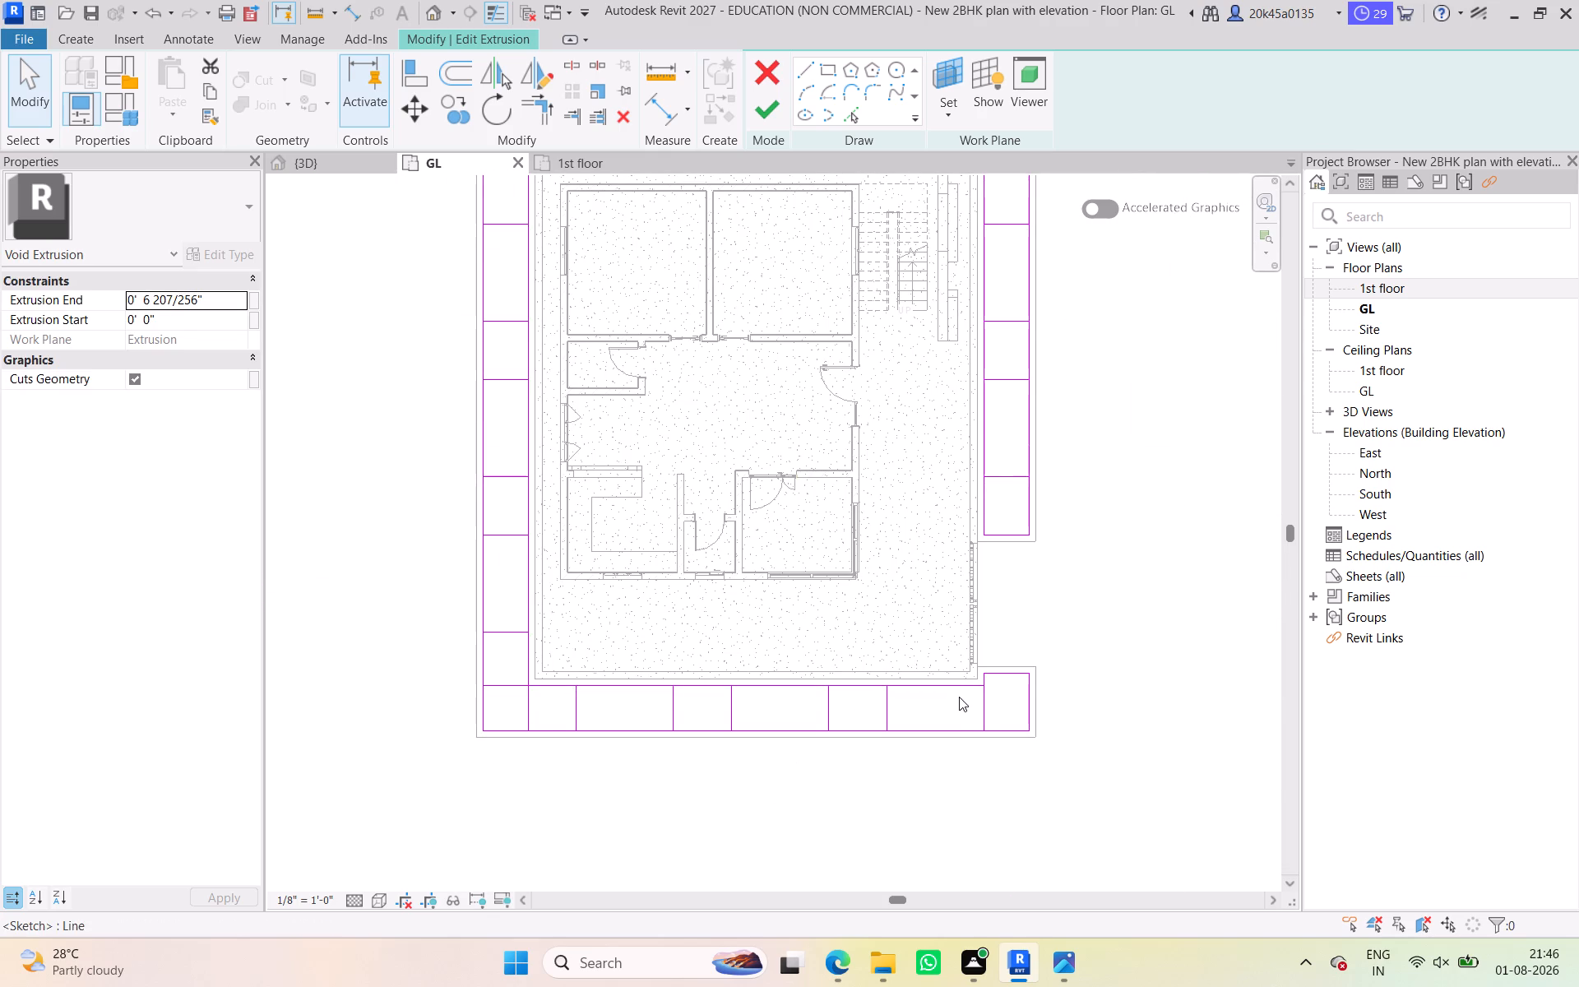
pyautogui.scroll(-2, 955, 700)
pyautogui.moveTo(955, 700); pyautogui.dragTo(961, 772, button='middle')
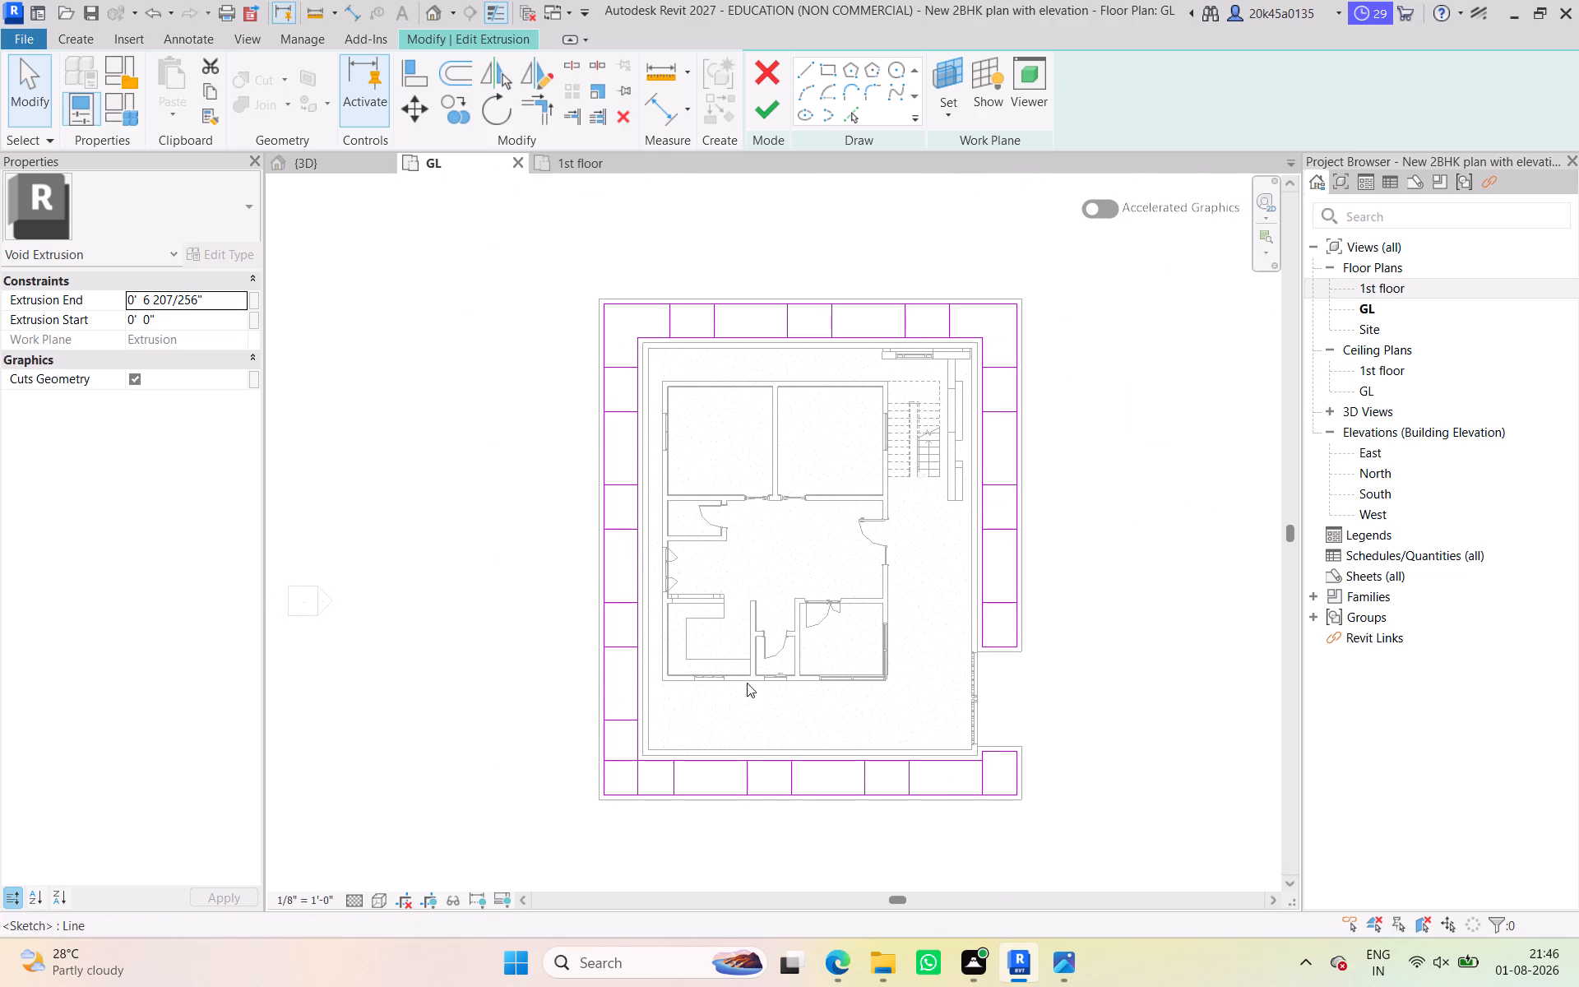
pyautogui.scroll(4, 618, 776)
pyautogui.moveTo(618, 776); pyautogui.dragTo(623, 808, button='middle')
pyautogui.scroll(4, 639, 795)
pyautogui.moveTo(638, 793); pyautogui.dragTo(574, 744, button='middle')
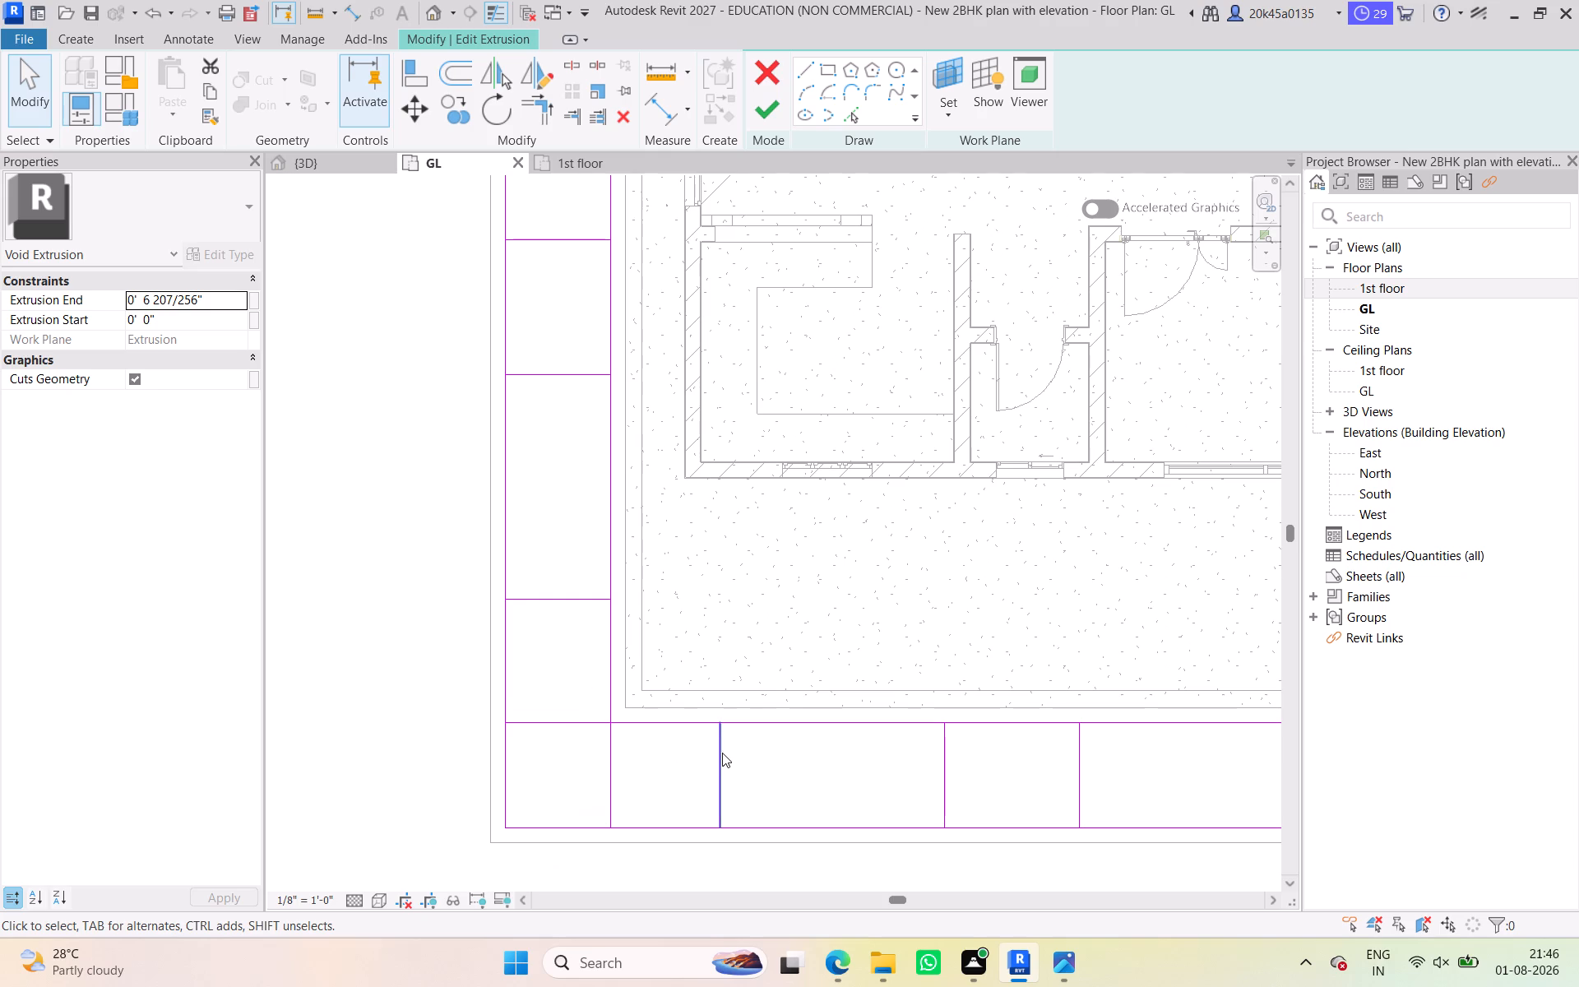
pyautogui.scroll(-2, 712, 753)
pyautogui.moveTo(711, 752); pyautogui.dragTo(678, 720, button='middle')
pyautogui.scroll(-2, 641, 721)
pyautogui.moveTo(640, 721); pyautogui.dragTo(613, 716, button='middle')
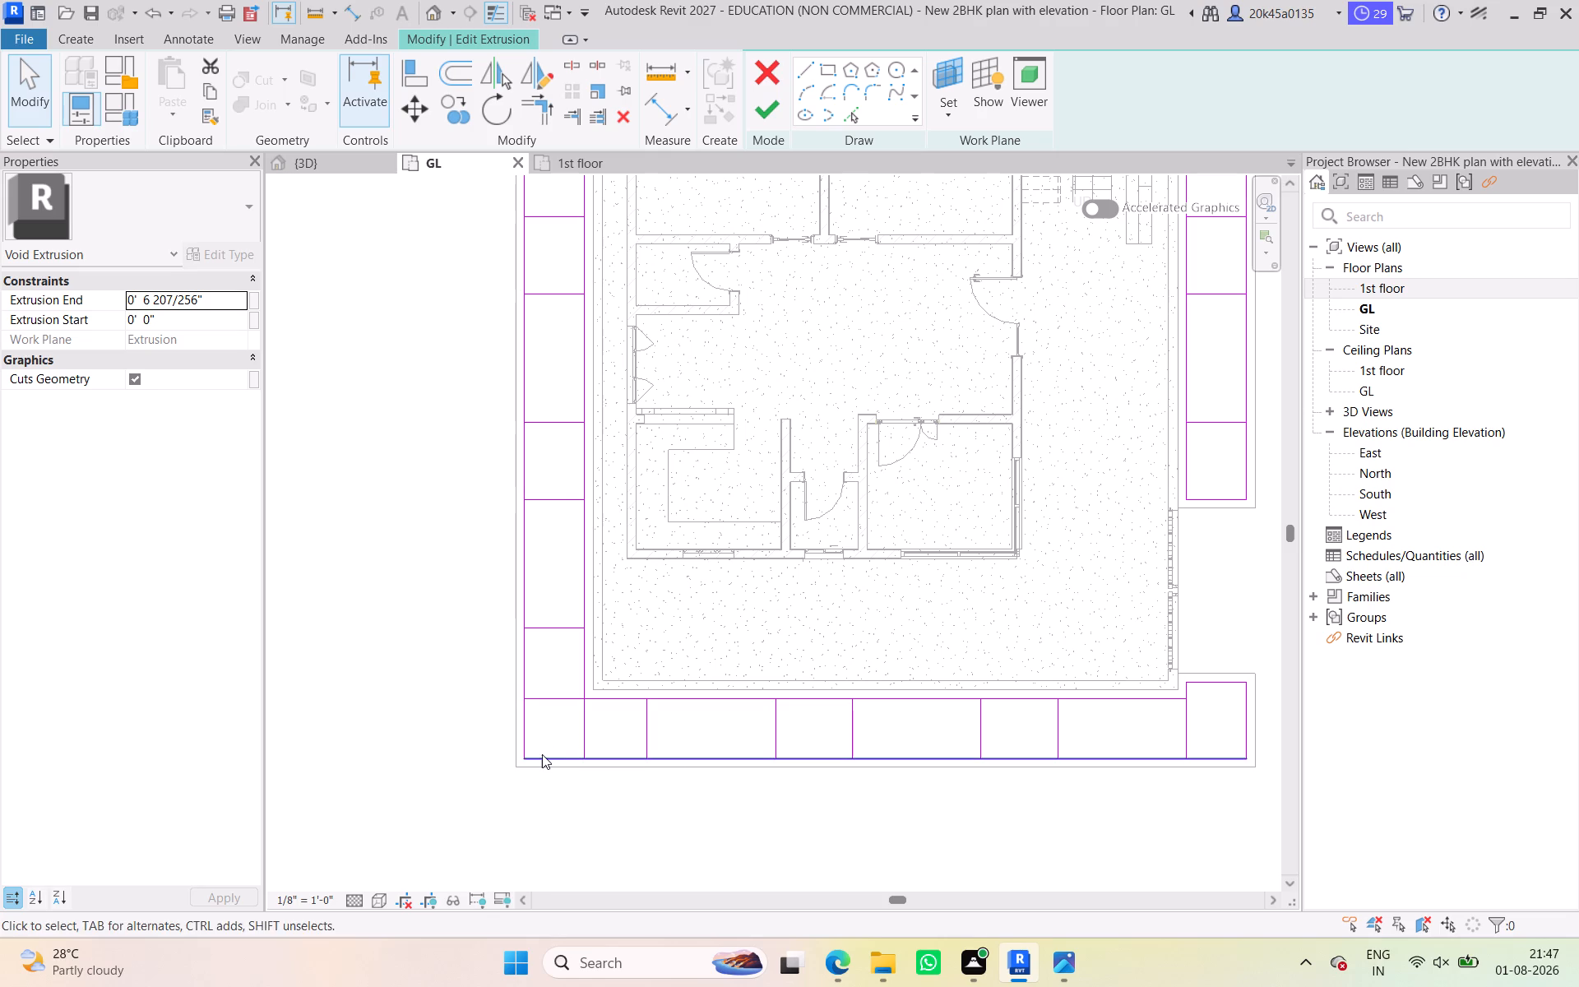
pyautogui.scroll(2, 560, 735)
pyautogui.moveTo(559, 735); pyautogui.dragTo(549, 753, button='middle')
pyautogui.scroll(-3, 643, 625)
pyautogui.moveTo(643, 625); pyautogui.dragTo(297, 727, button='middle')
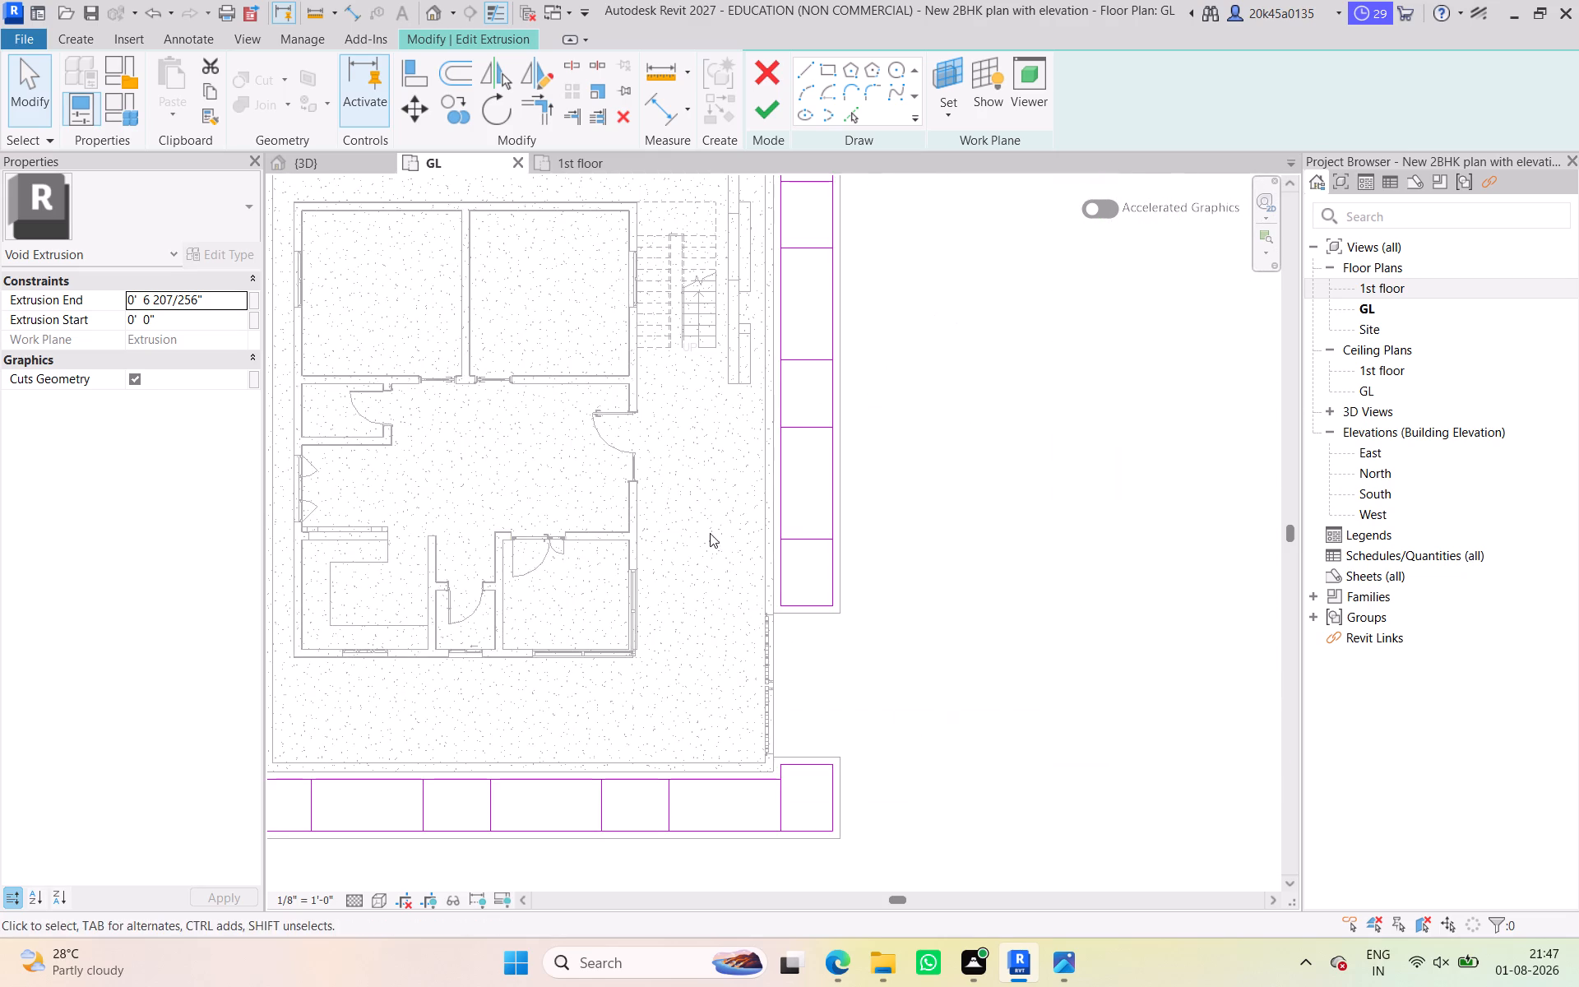
pyautogui.moveTo(709, 543); pyautogui.dragTo(638, 644, button='middle')
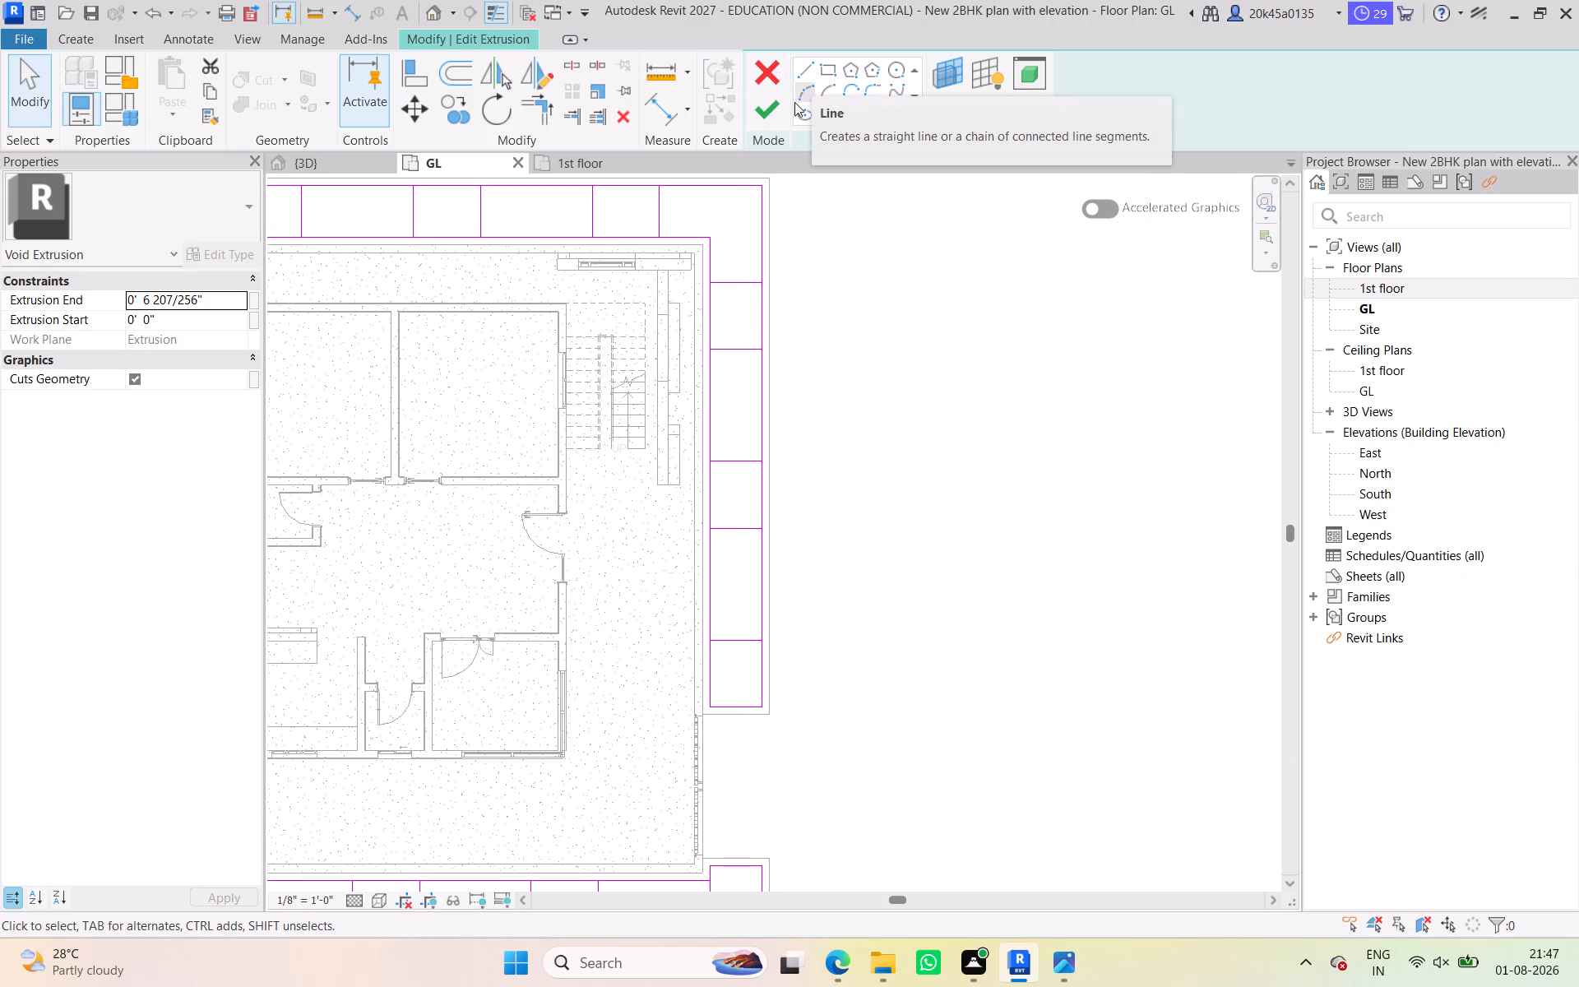
# Split the inner and outer long edges of the gate-side run within each of its two 10' segments above the gate.
pyautogui.click(573, 65)
pyautogui.moveTo(783, 584); pyautogui.dragTo(736, 557, button='middle')
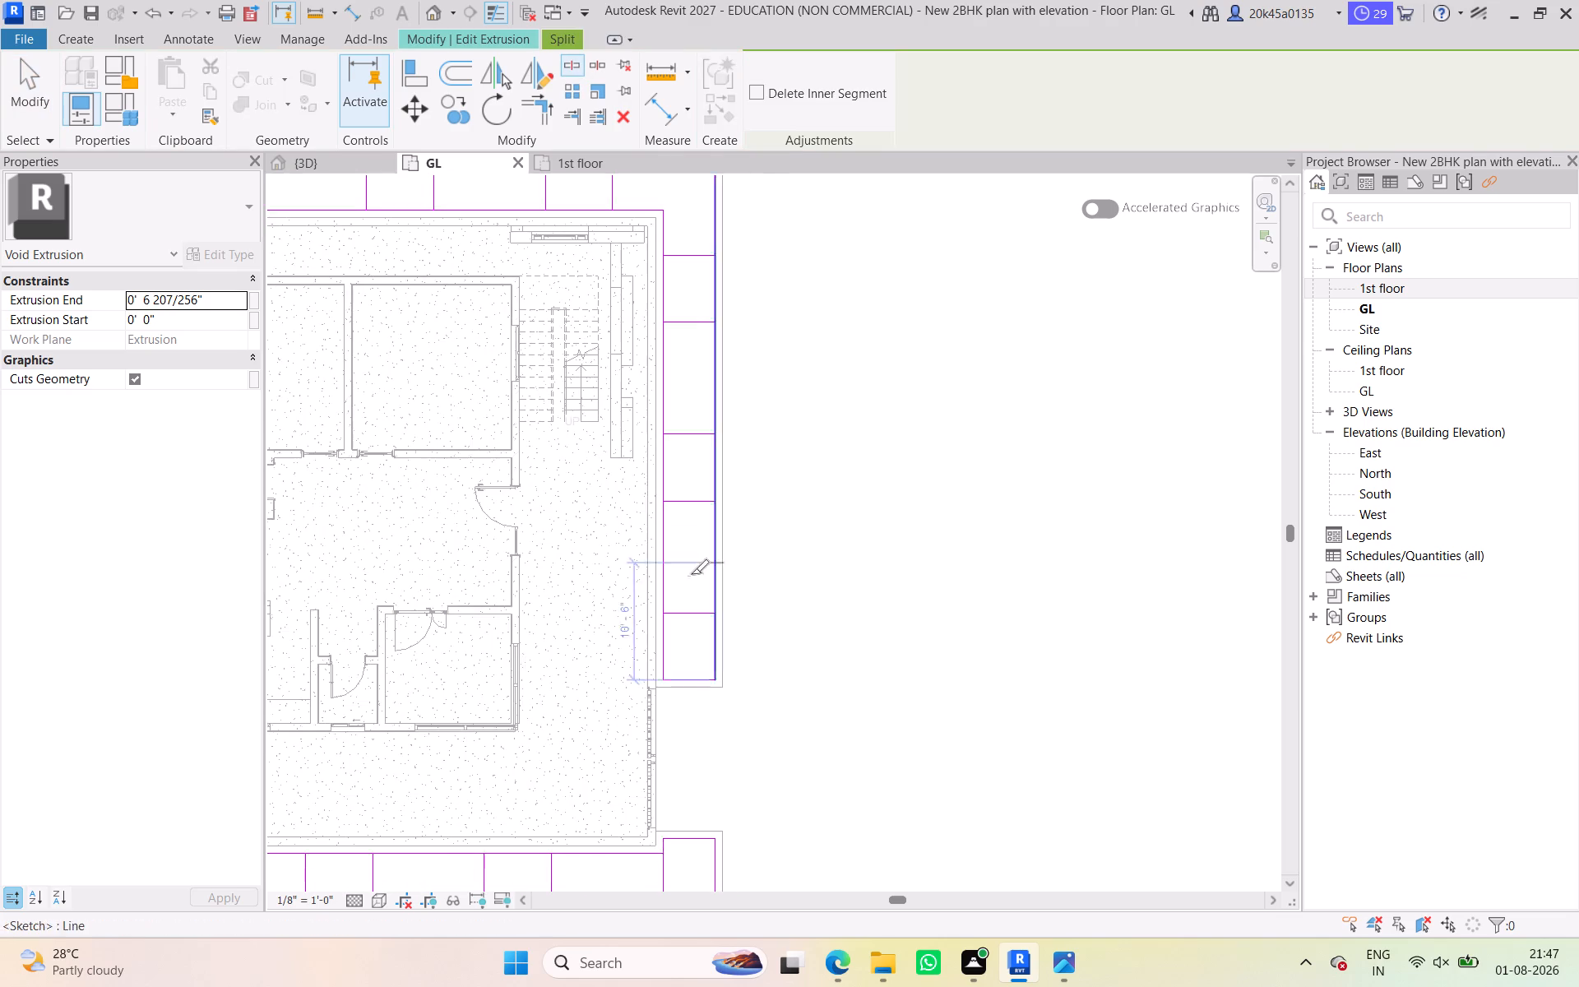
pyautogui.scroll(3, 675, 599)
pyautogui.moveTo(671, 600); pyautogui.dragTo(679, 626, button='middle')
pyautogui.scroll(4, 680, 622)
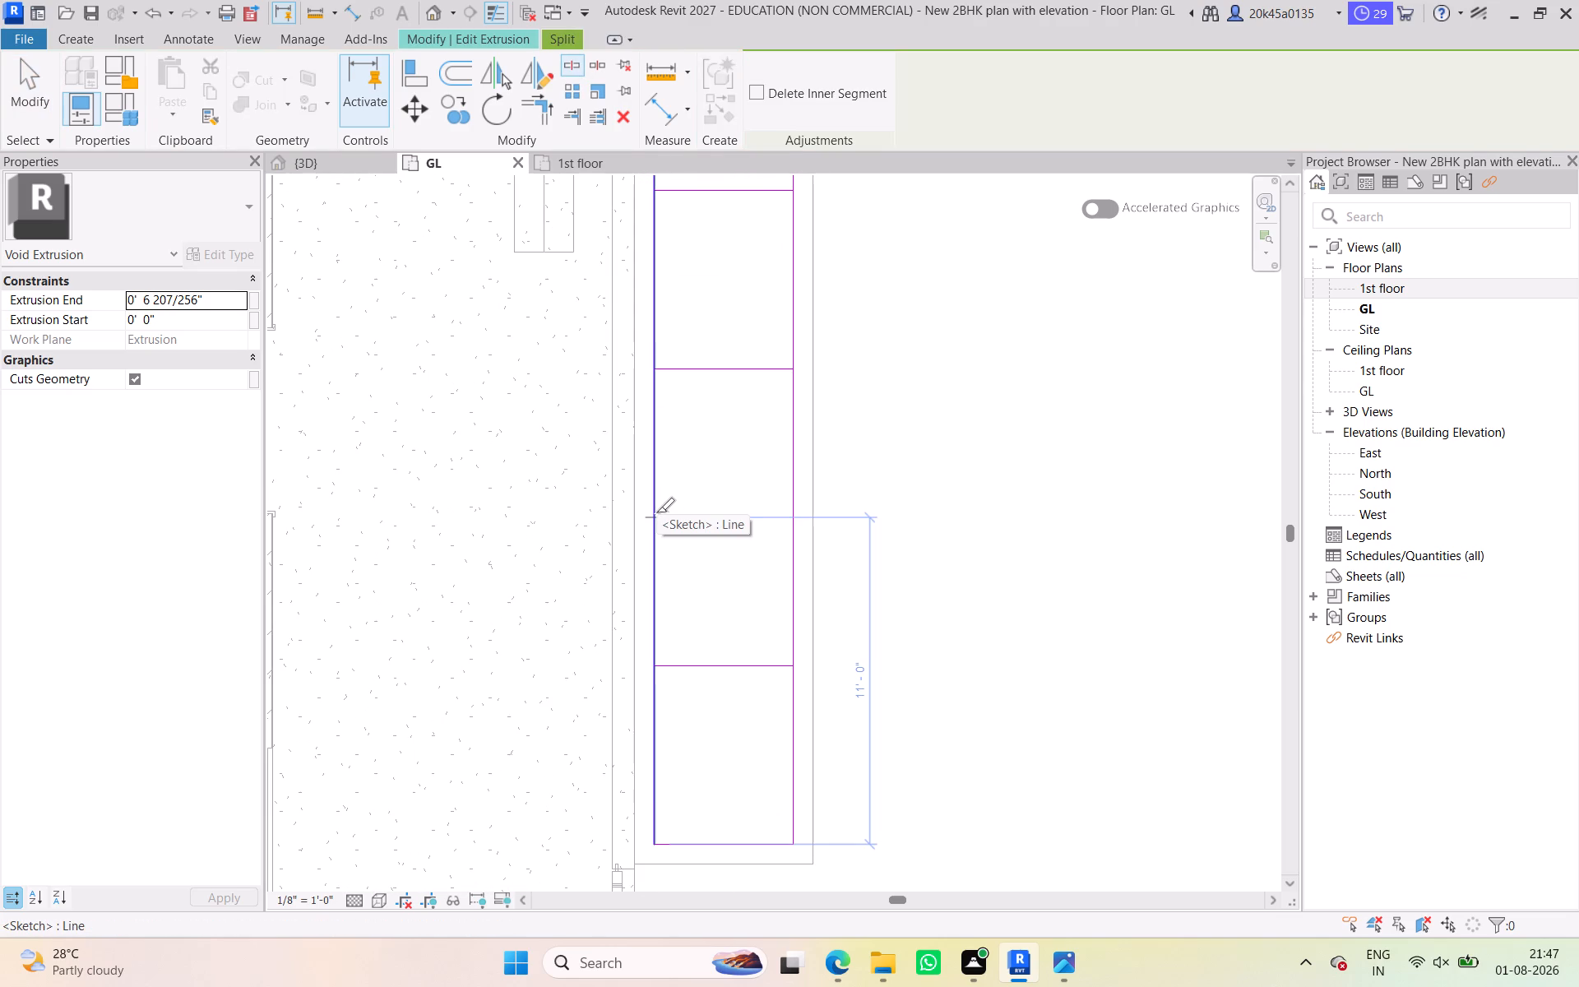
pyautogui.click(657, 512)
pyautogui.click(789, 525)
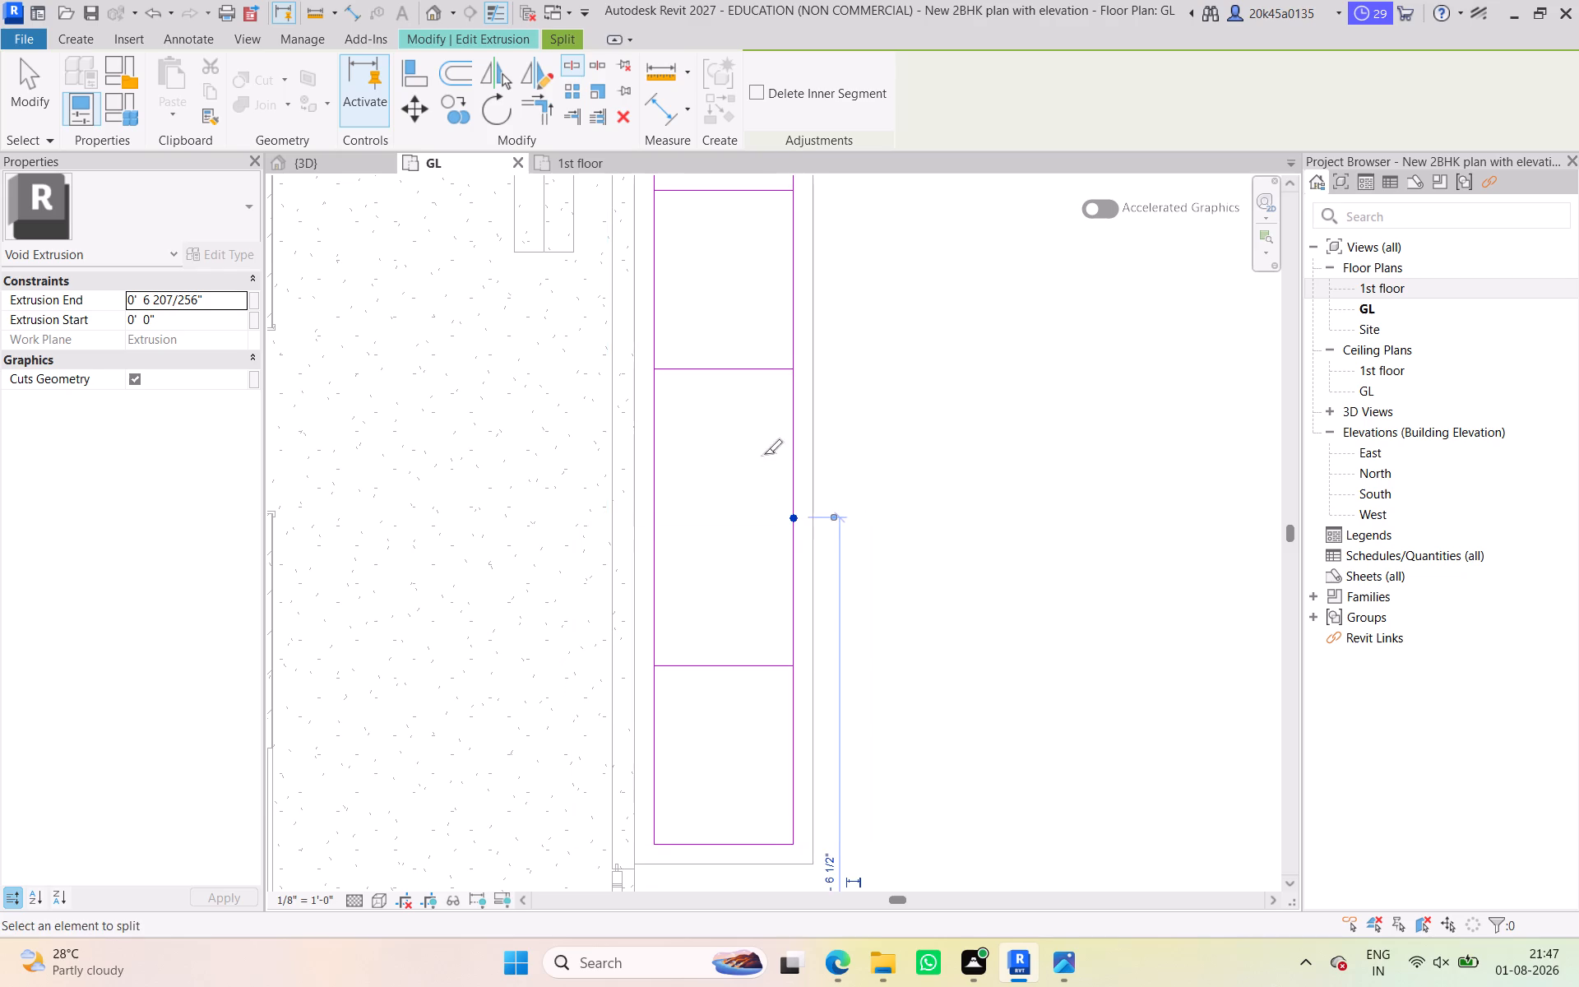
pyautogui.moveTo(764, 454); pyautogui.dragTo(776, 769, button='middle')
pyautogui.click(670, 359)
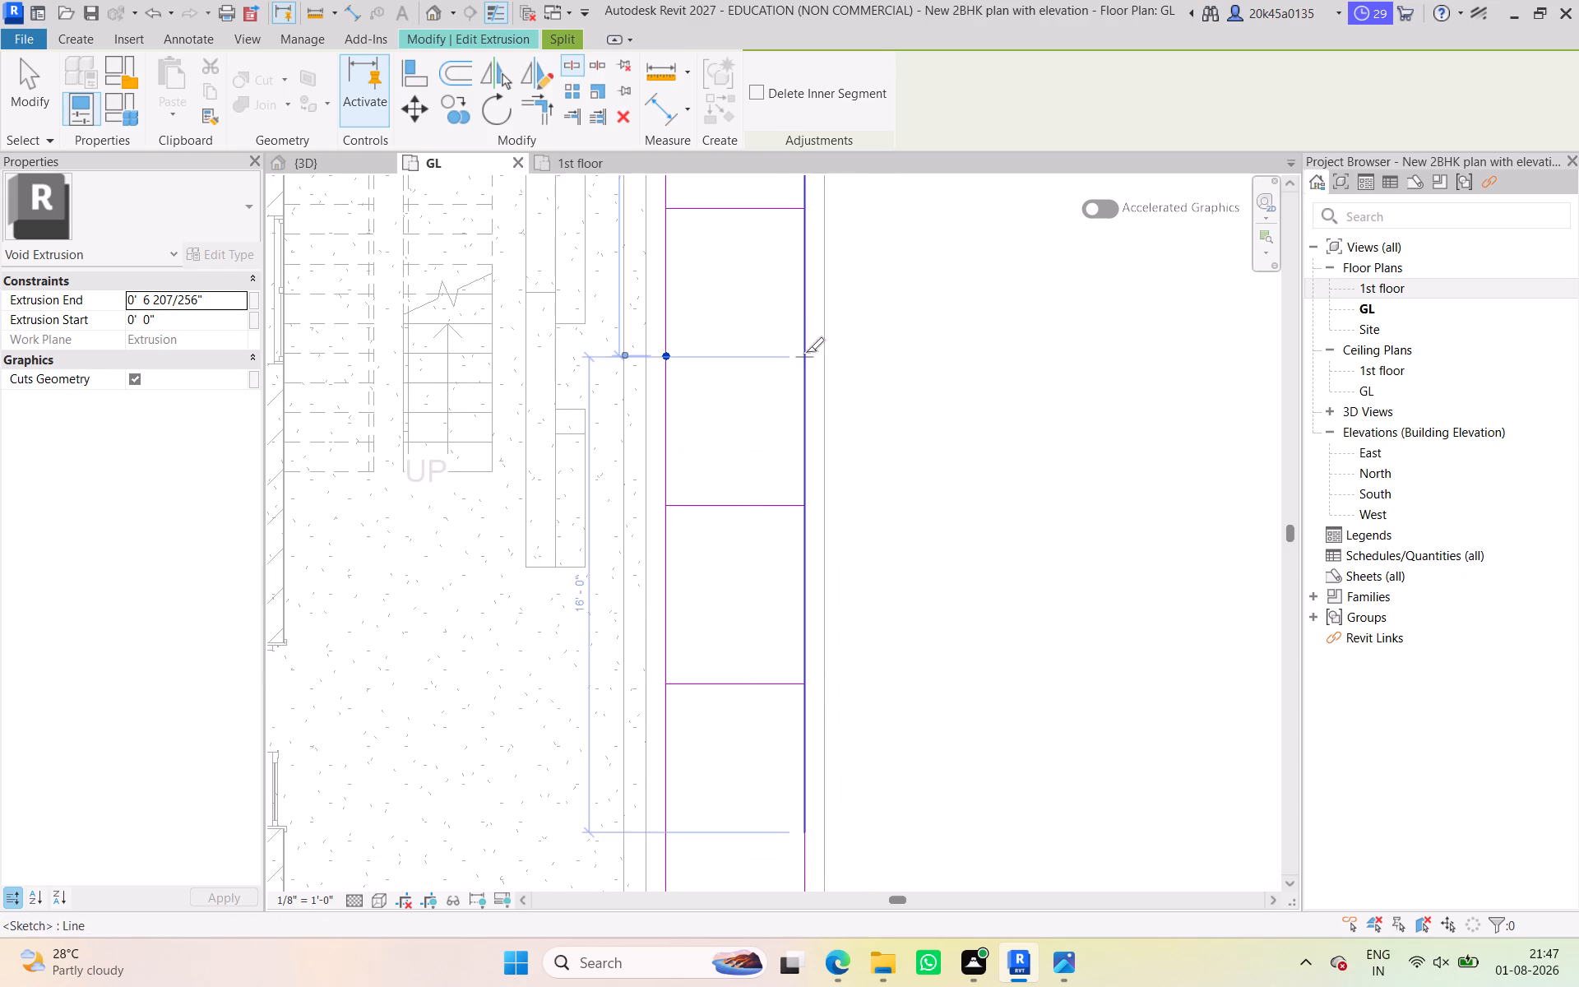
pyautogui.click(806, 352)
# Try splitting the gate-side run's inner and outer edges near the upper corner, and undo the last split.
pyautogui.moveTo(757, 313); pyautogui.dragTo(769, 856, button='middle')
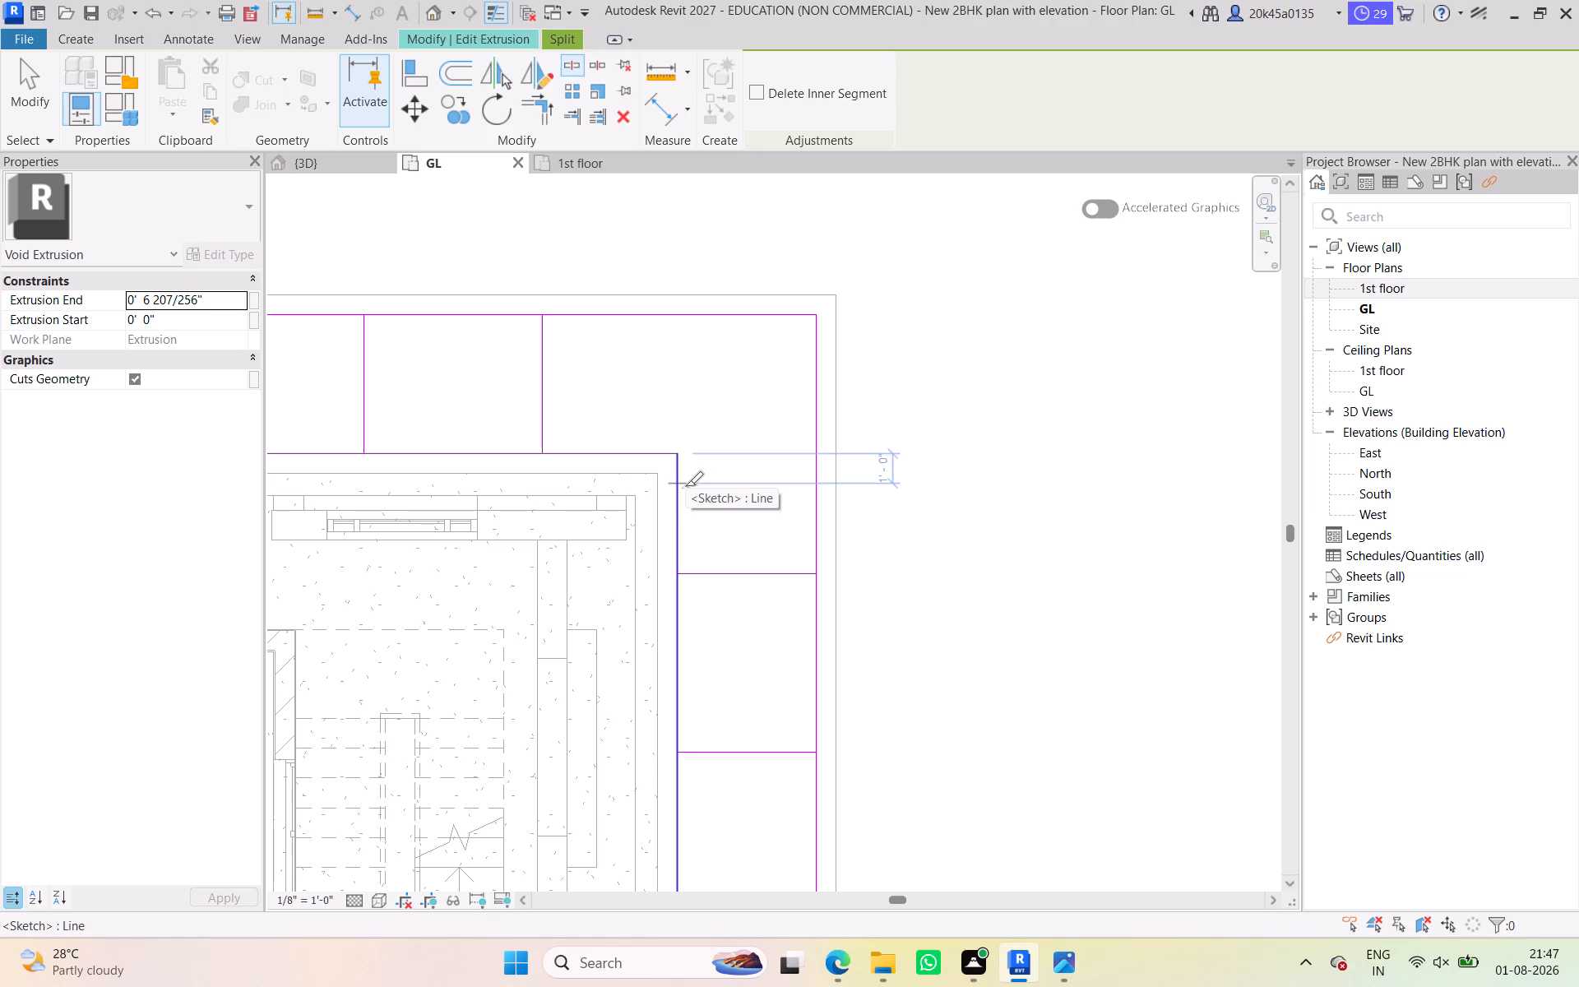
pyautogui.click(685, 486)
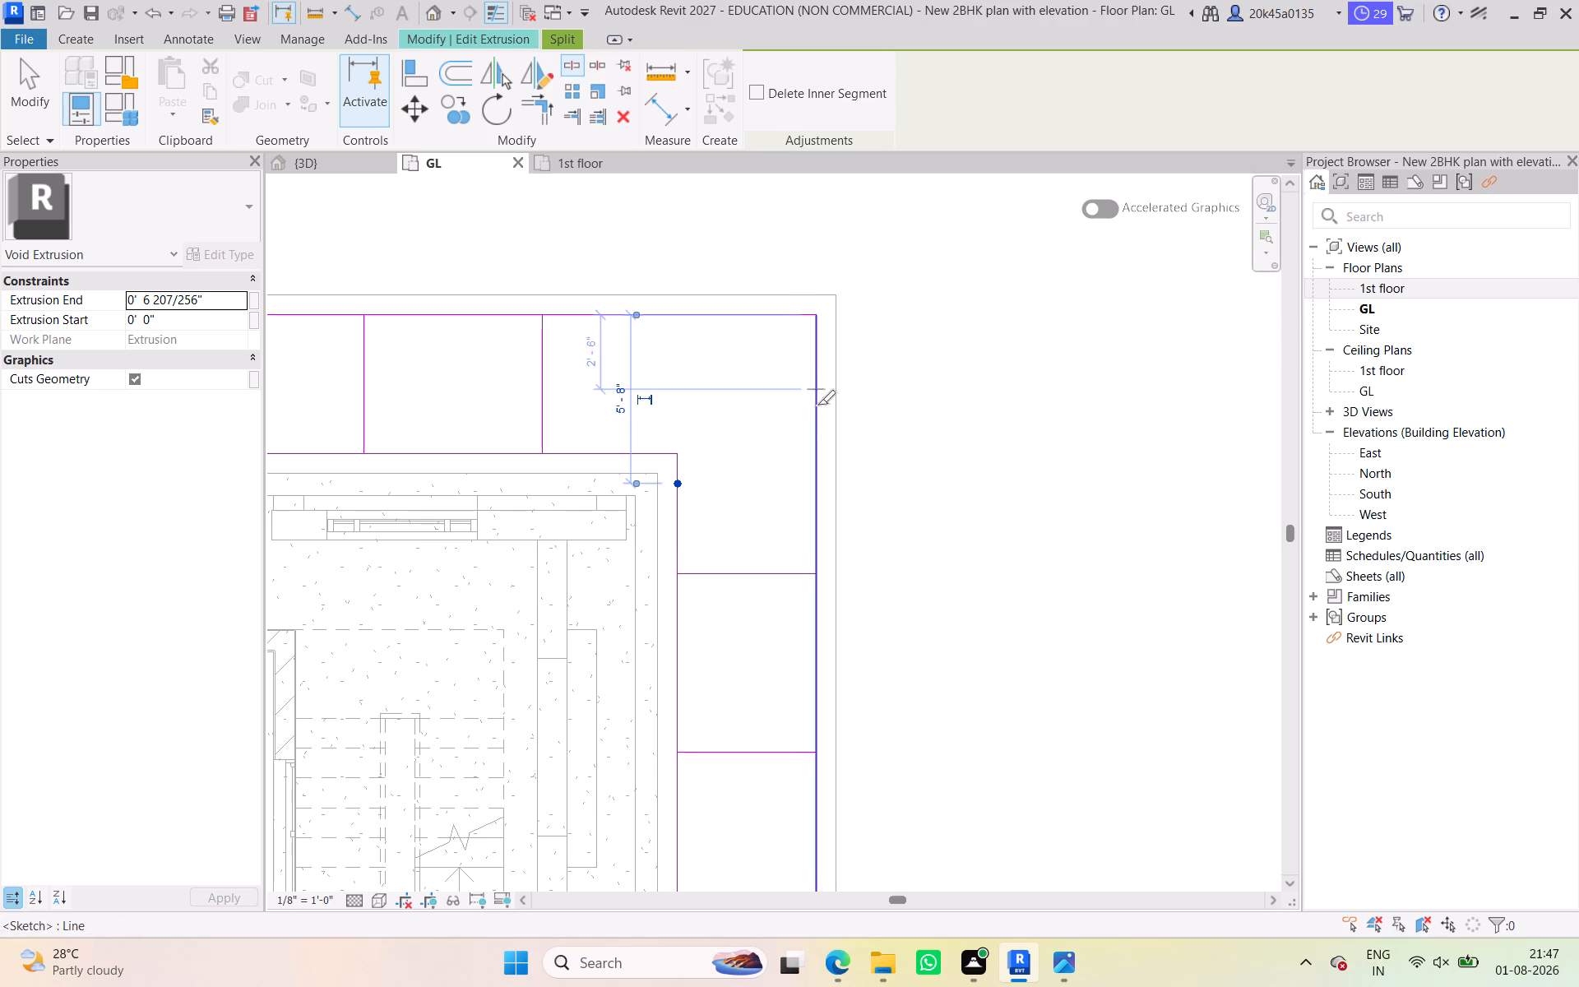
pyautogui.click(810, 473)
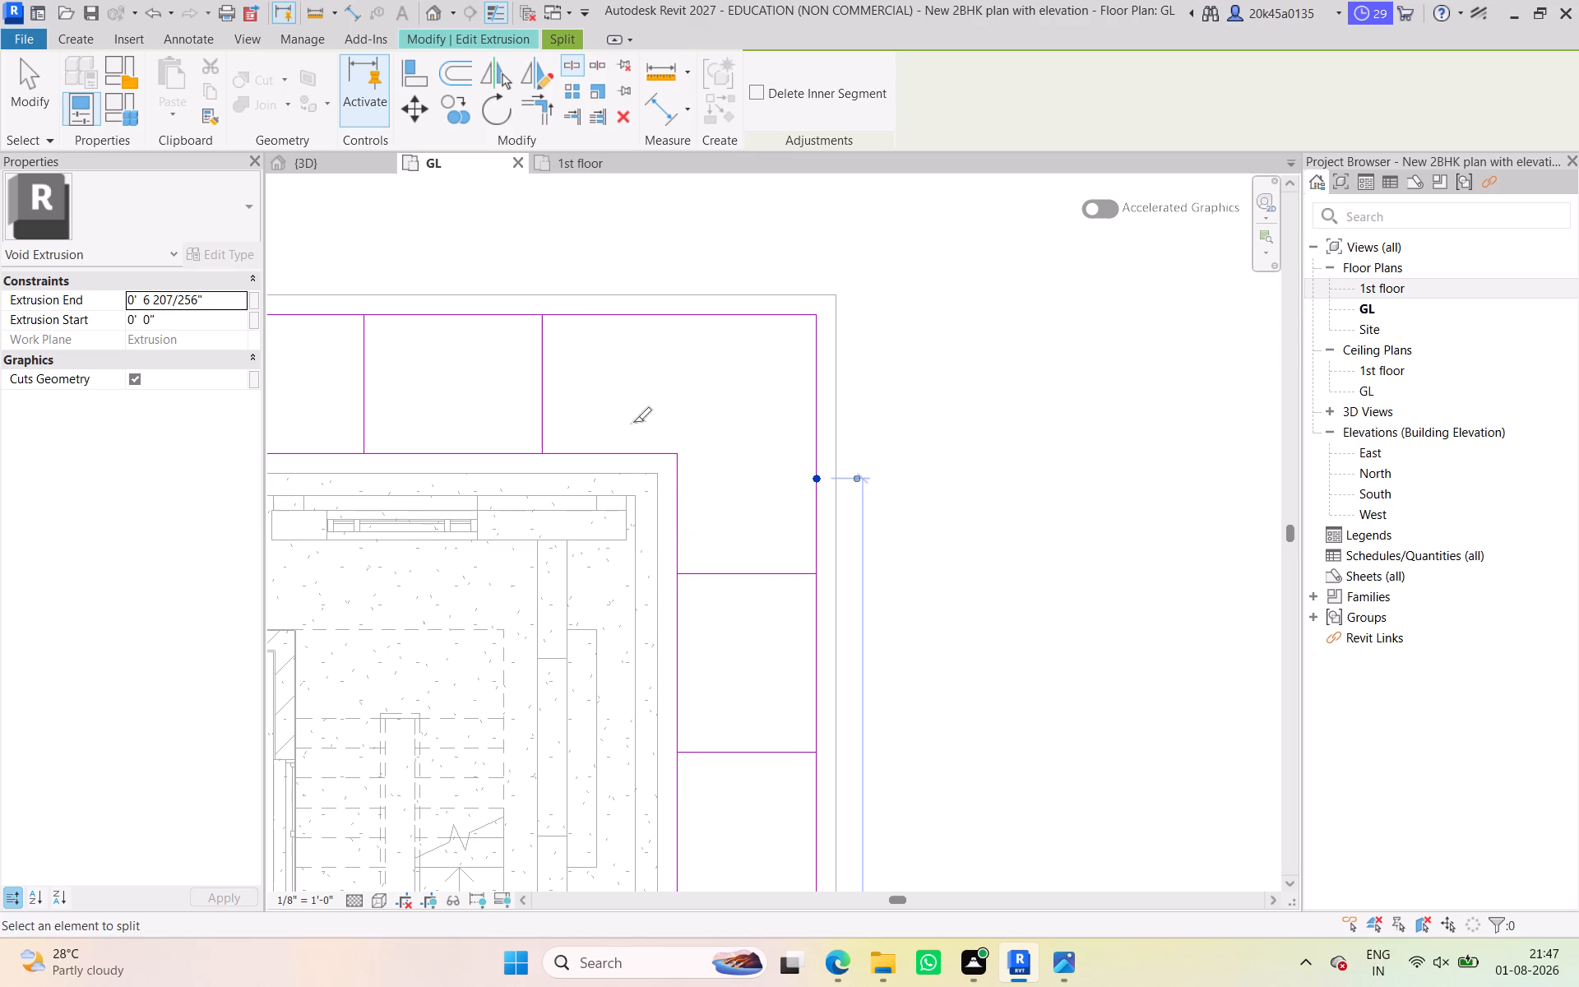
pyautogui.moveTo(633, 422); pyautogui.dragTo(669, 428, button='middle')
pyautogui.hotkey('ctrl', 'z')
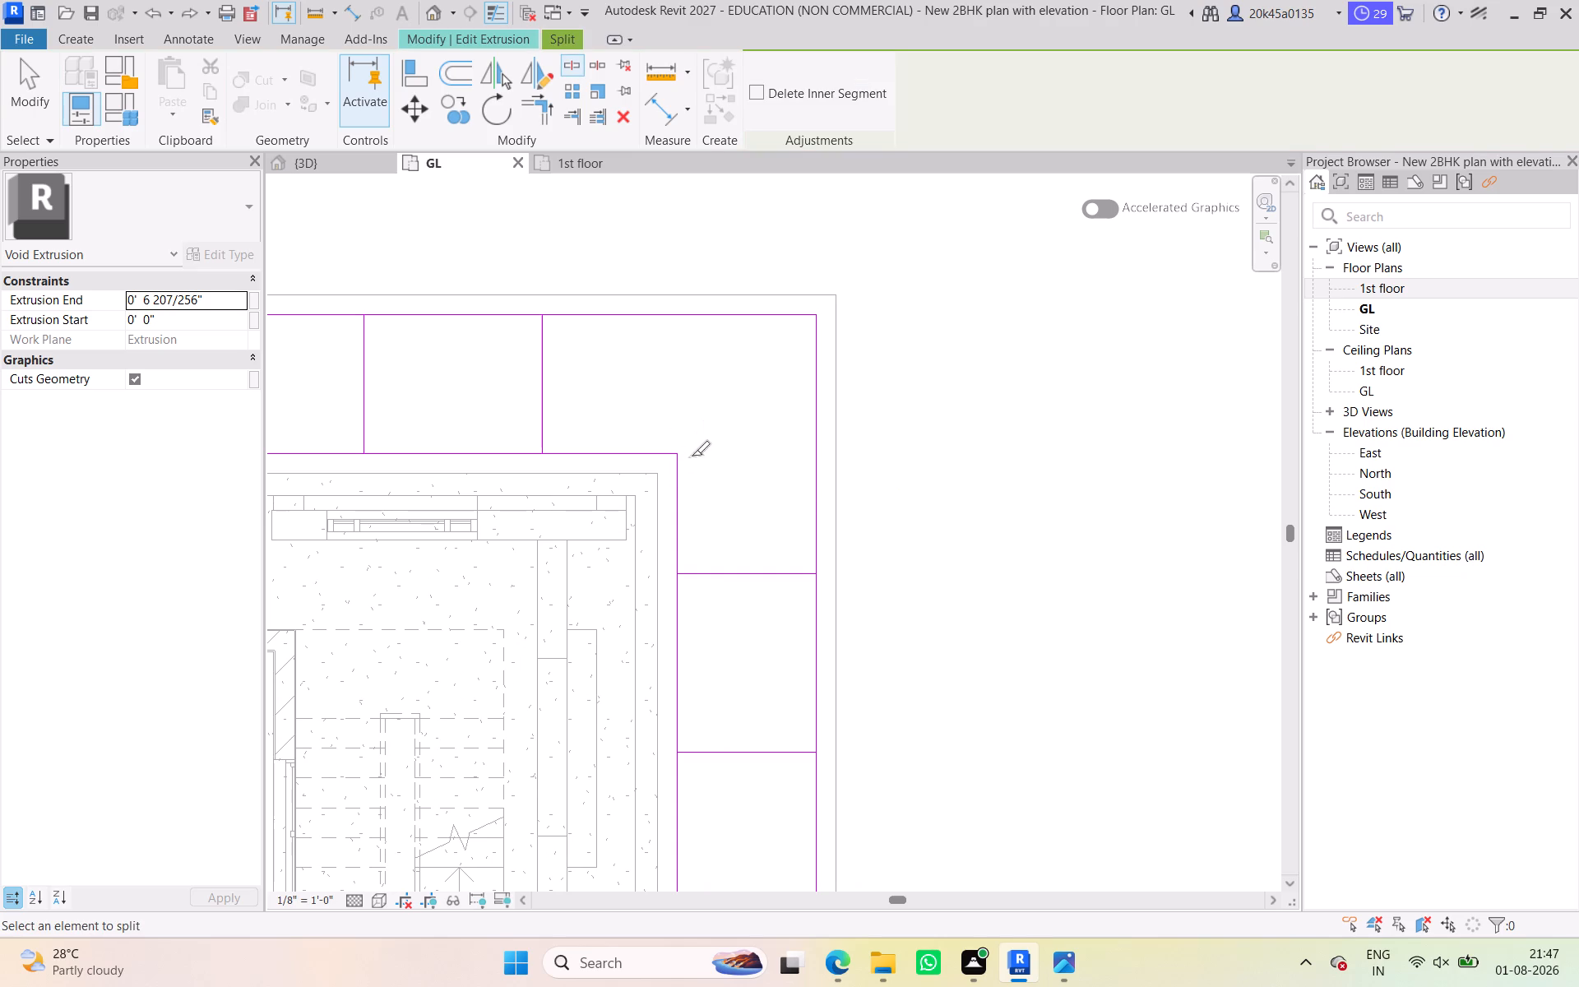
# Split the inner and outer long edges of the upper run within each of its two 10' segments.
pyautogui.scroll(-1, 646, 438)
pyautogui.moveTo(646, 438); pyautogui.dragTo(891, 489, button='middle')
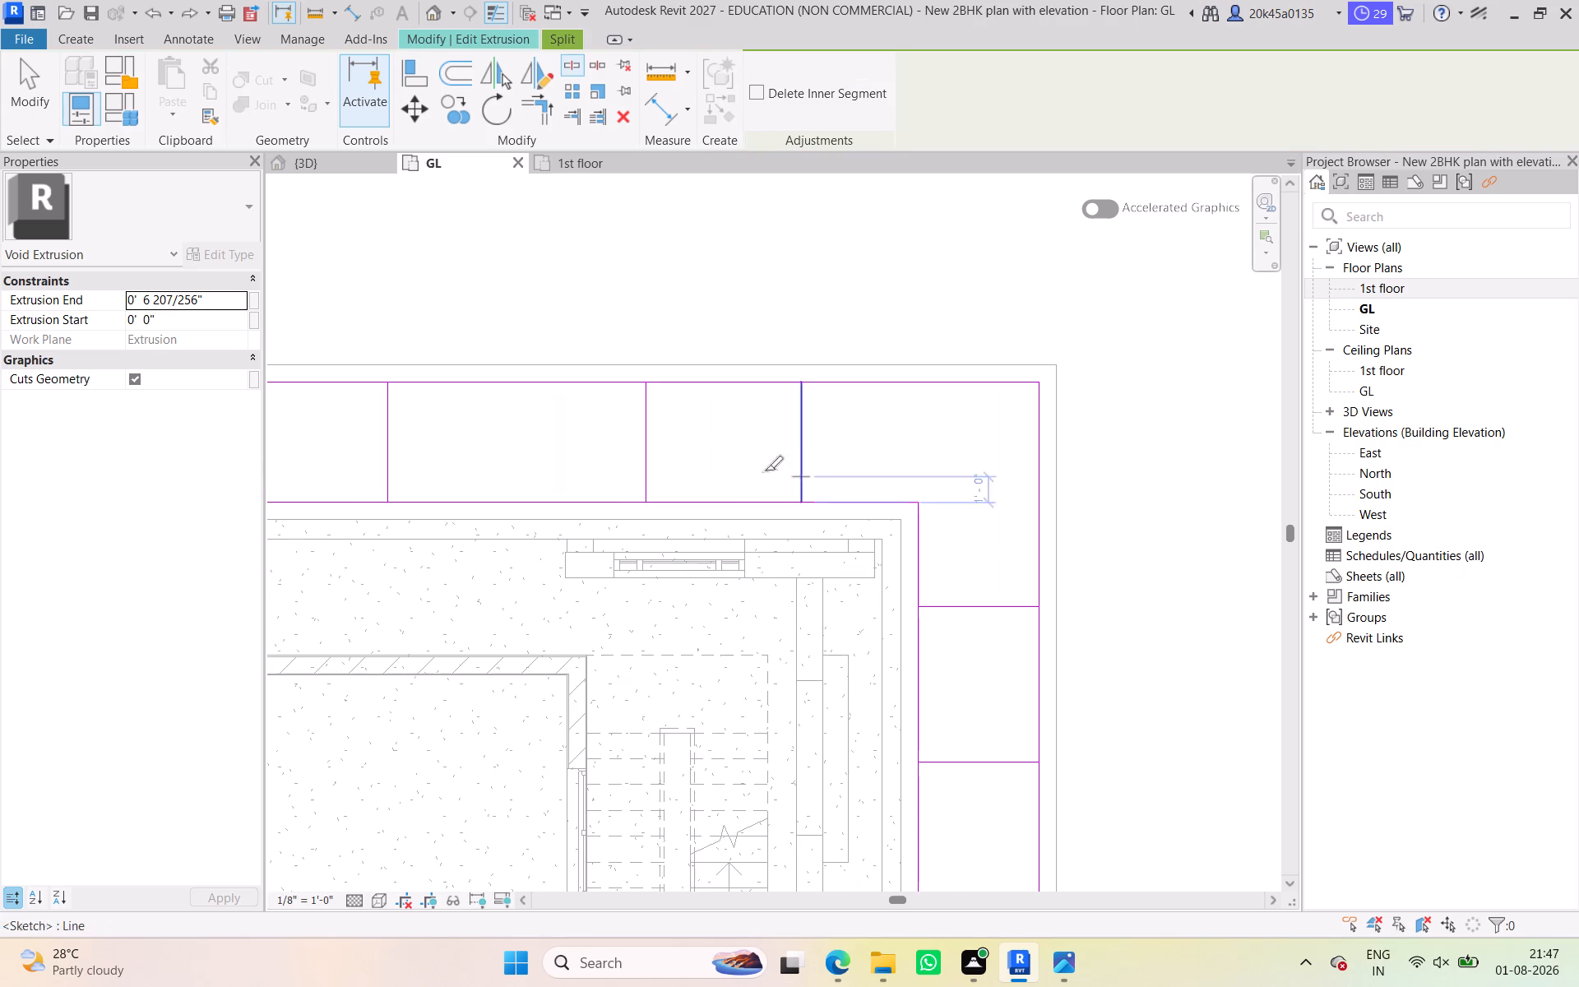
pyautogui.click(562, 497)
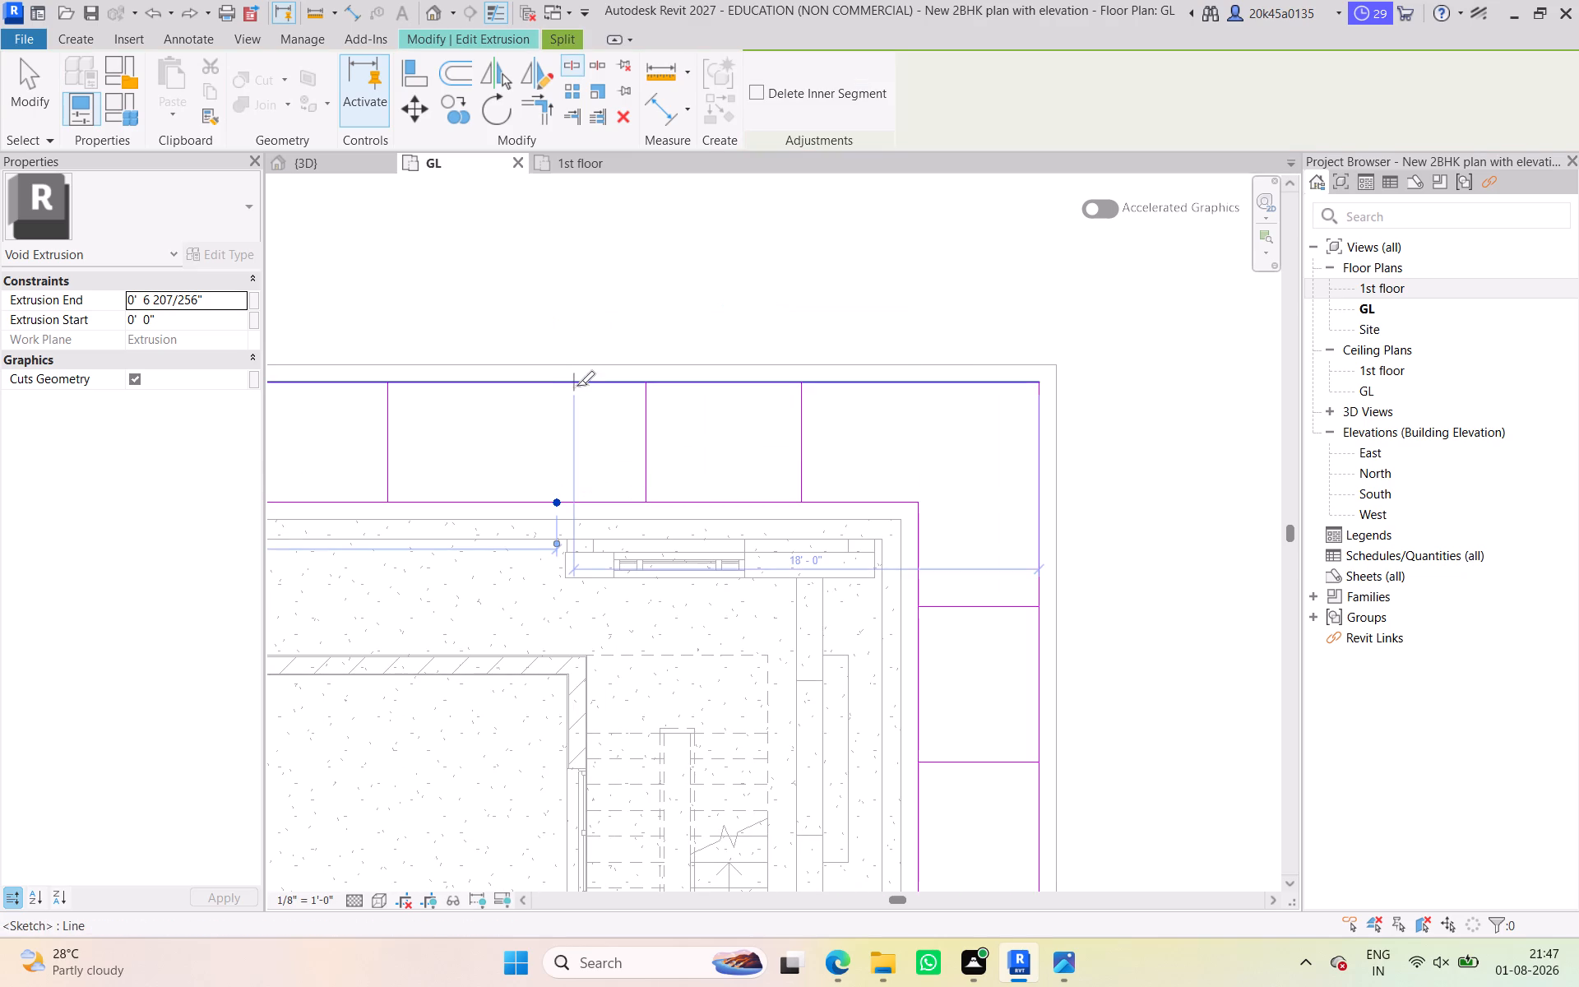
pyautogui.click(576, 386)
pyautogui.moveTo(462, 451); pyautogui.dragTo(1076, 480, button='middle')
pyautogui.click(738, 526)
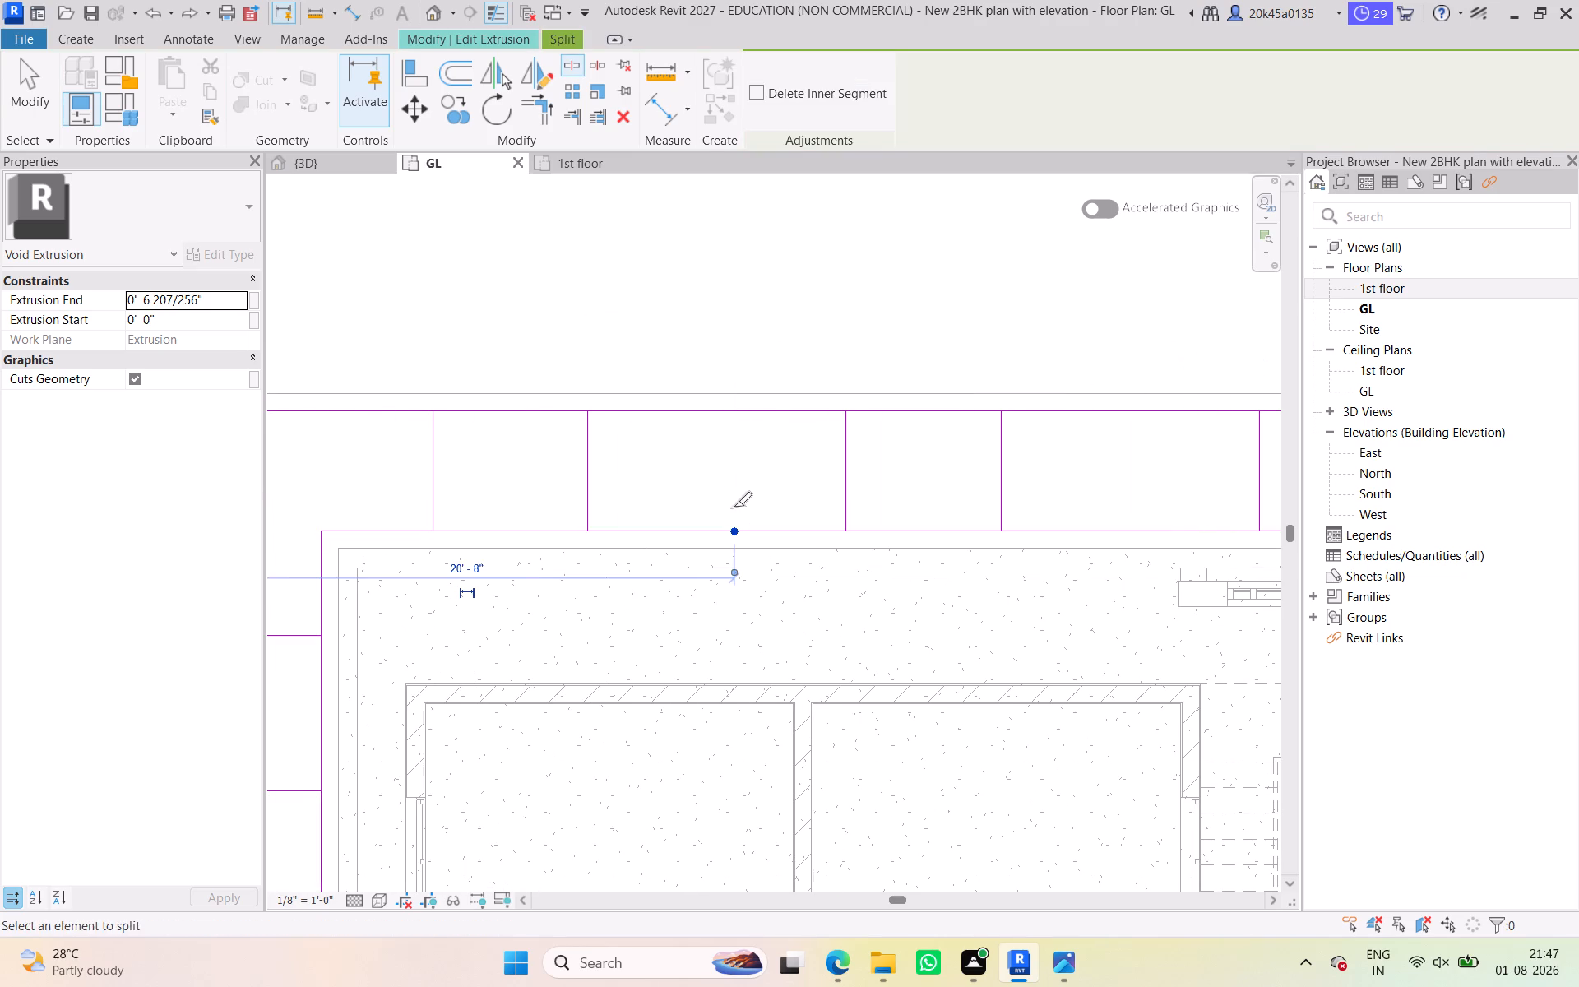
pyautogui.click(734, 415)
pyautogui.moveTo(565, 482); pyautogui.dragTo(932, 517, button='middle')
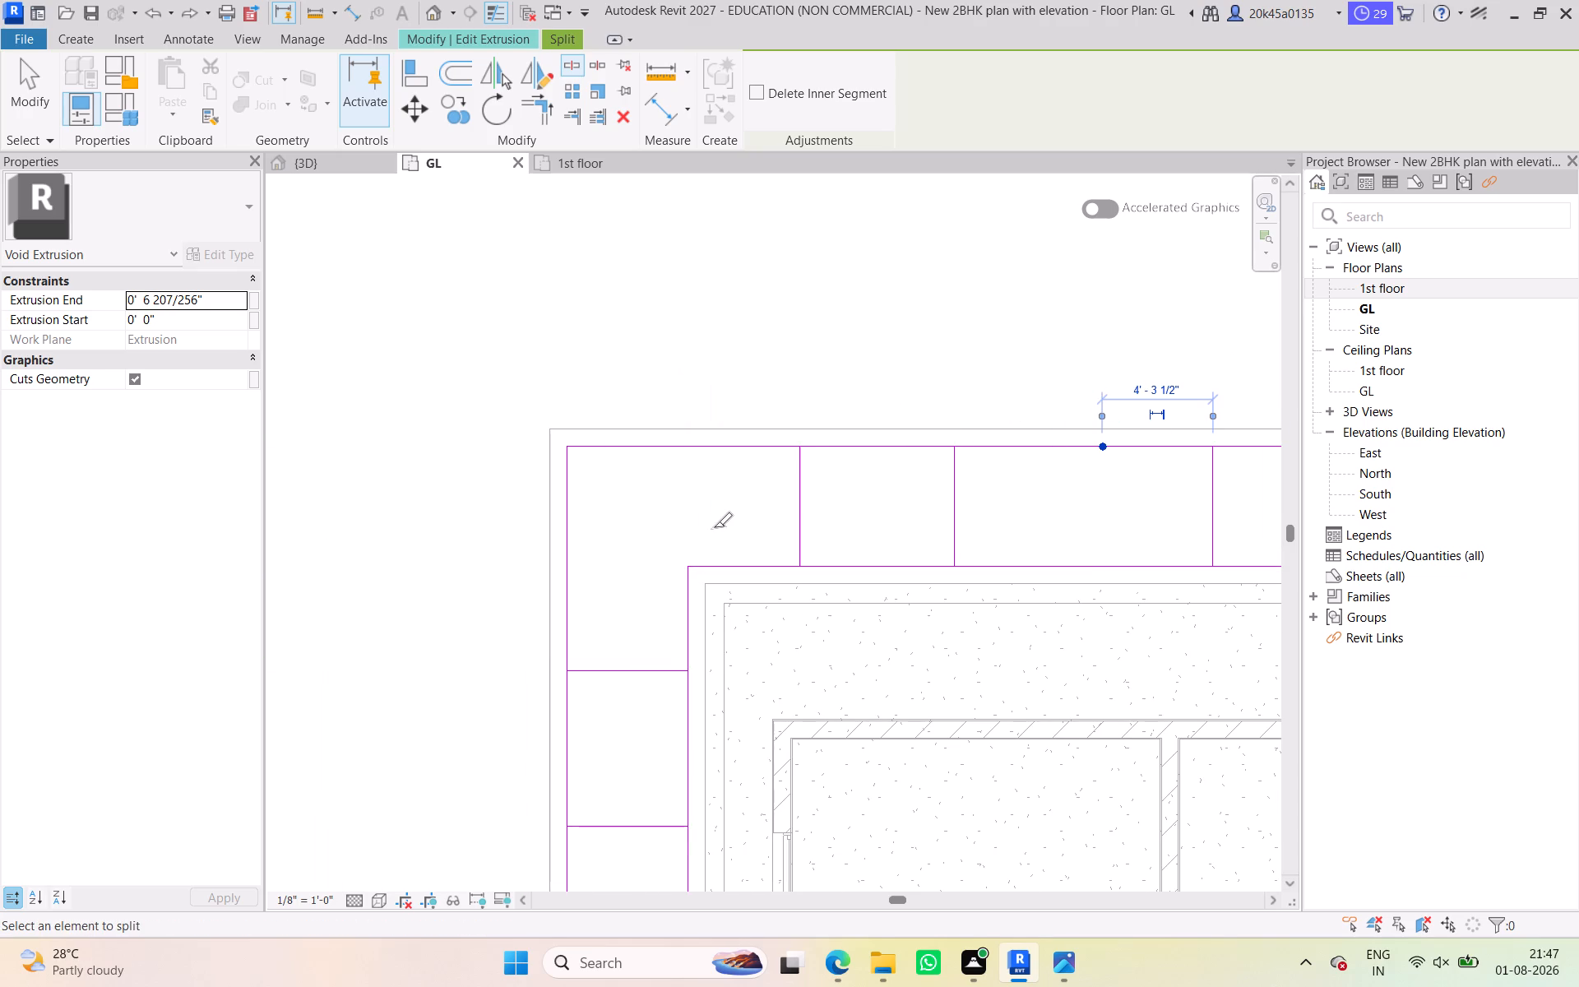
# Split the inner and outer long edges of the side run opposite the gate within each of its three 10' segments.
pyautogui.scroll(-1, 714, 527)
pyautogui.moveTo(716, 526); pyautogui.dragTo(705, 441, button='middle')
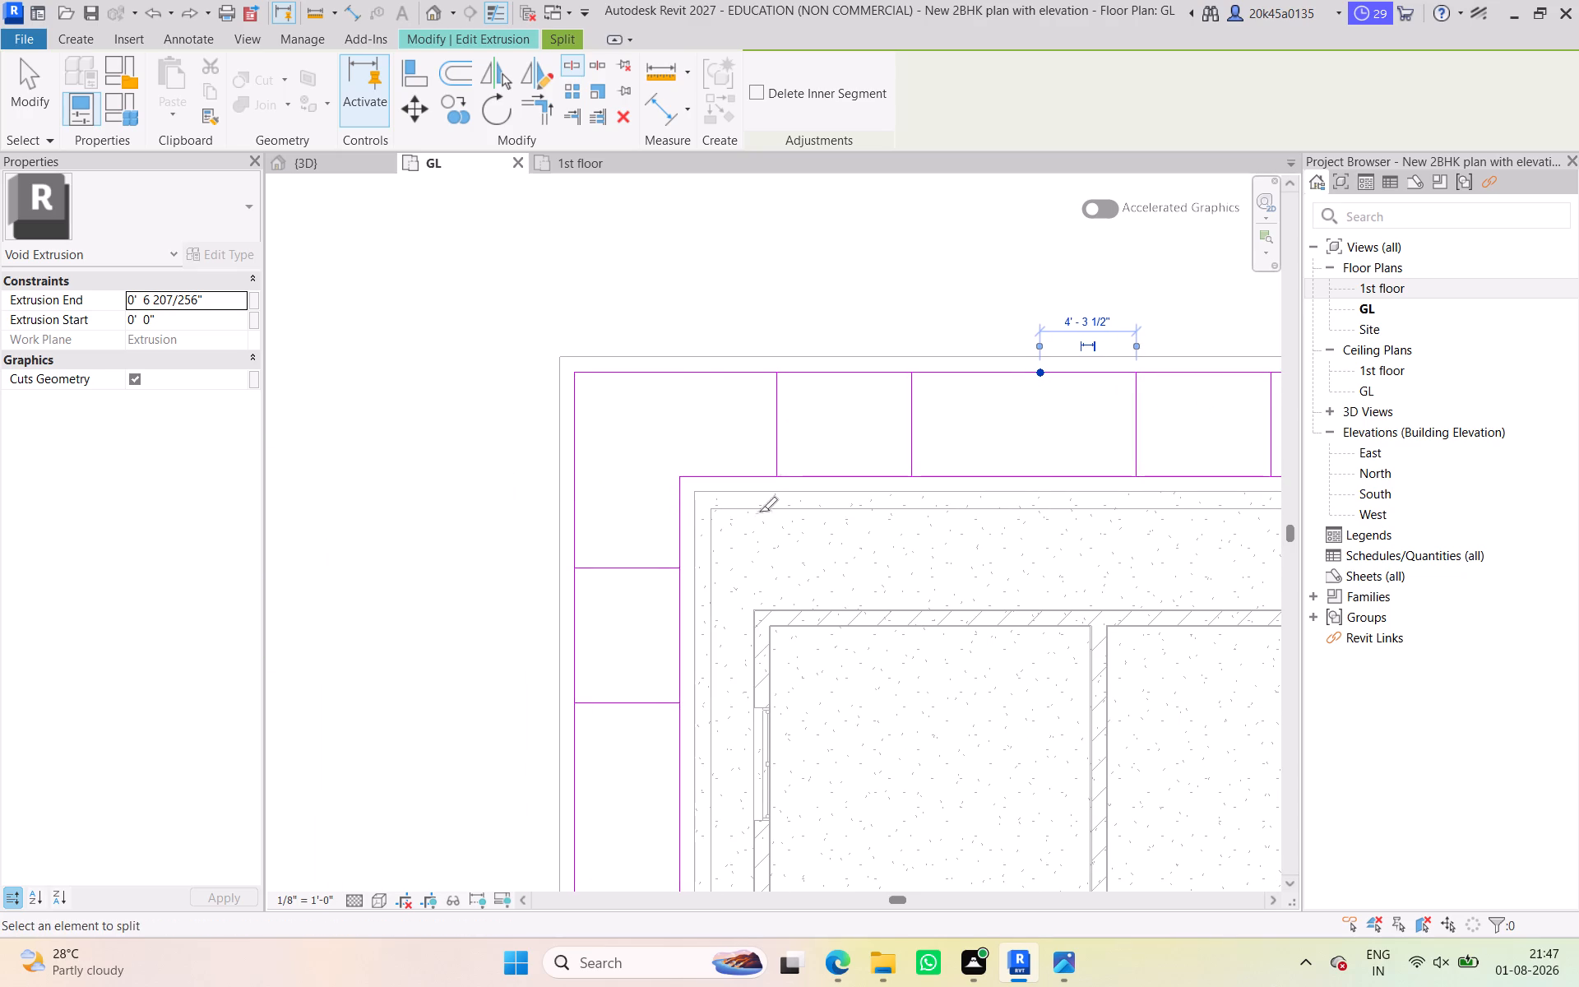
pyautogui.scroll(-2, 718, 553)
pyautogui.moveTo(714, 551); pyautogui.dragTo(690, 396, button='middle')
pyautogui.click(664, 572)
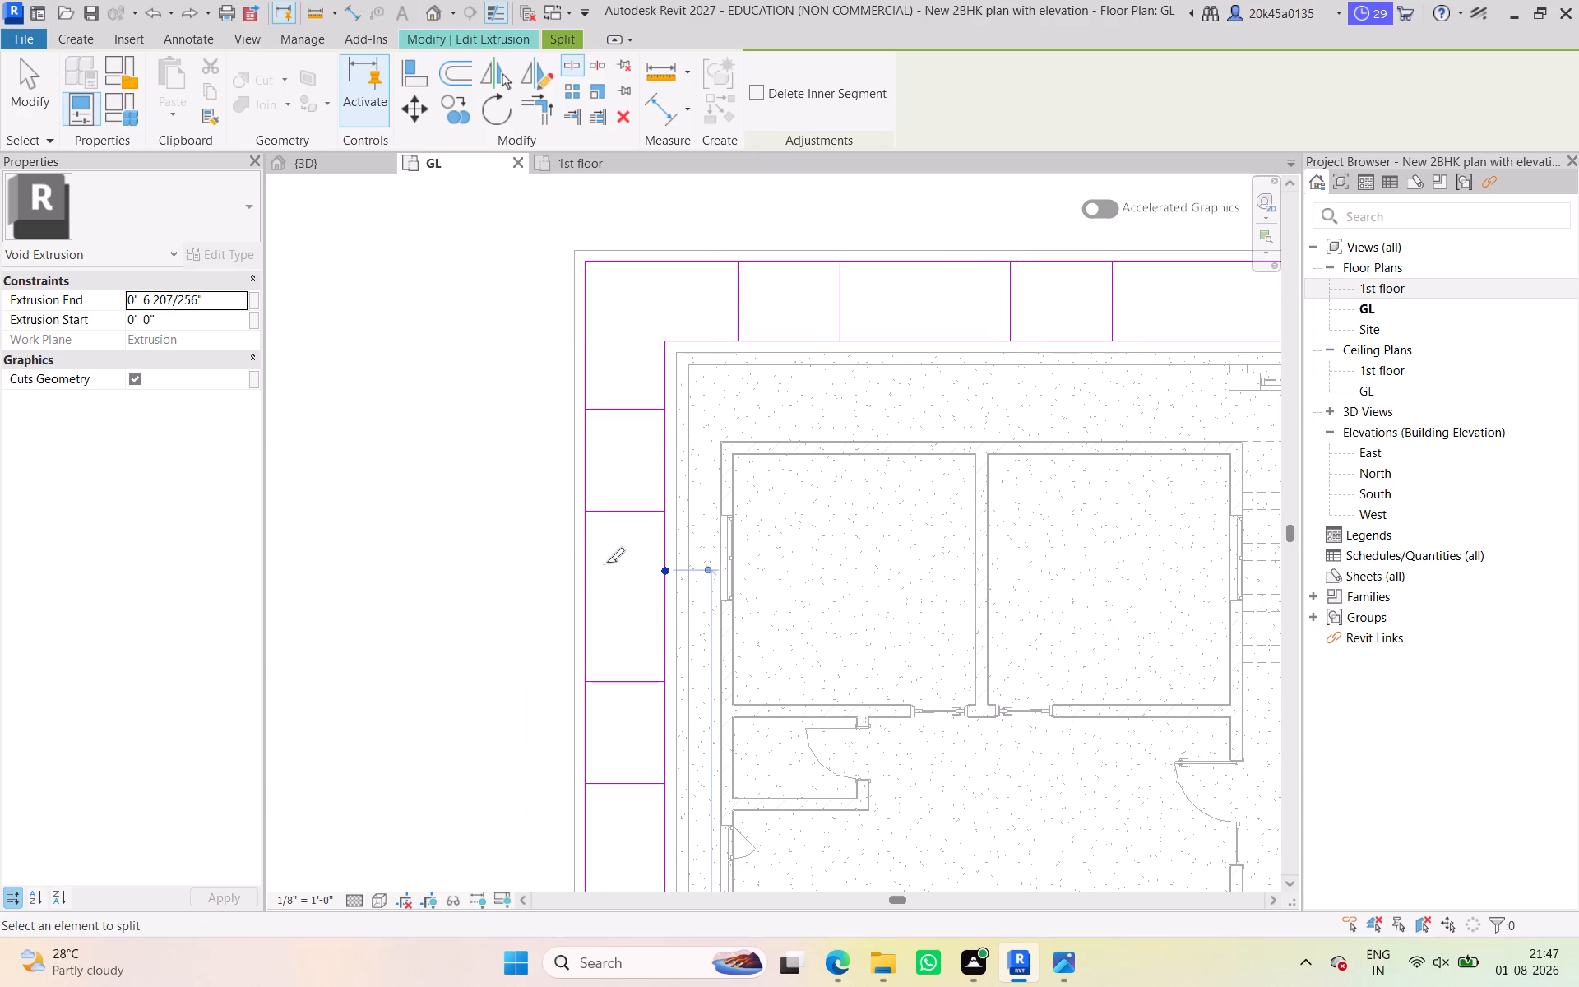
pyautogui.click(594, 561)
pyautogui.moveTo(620, 646); pyautogui.dragTo(621, 401, button='middle')
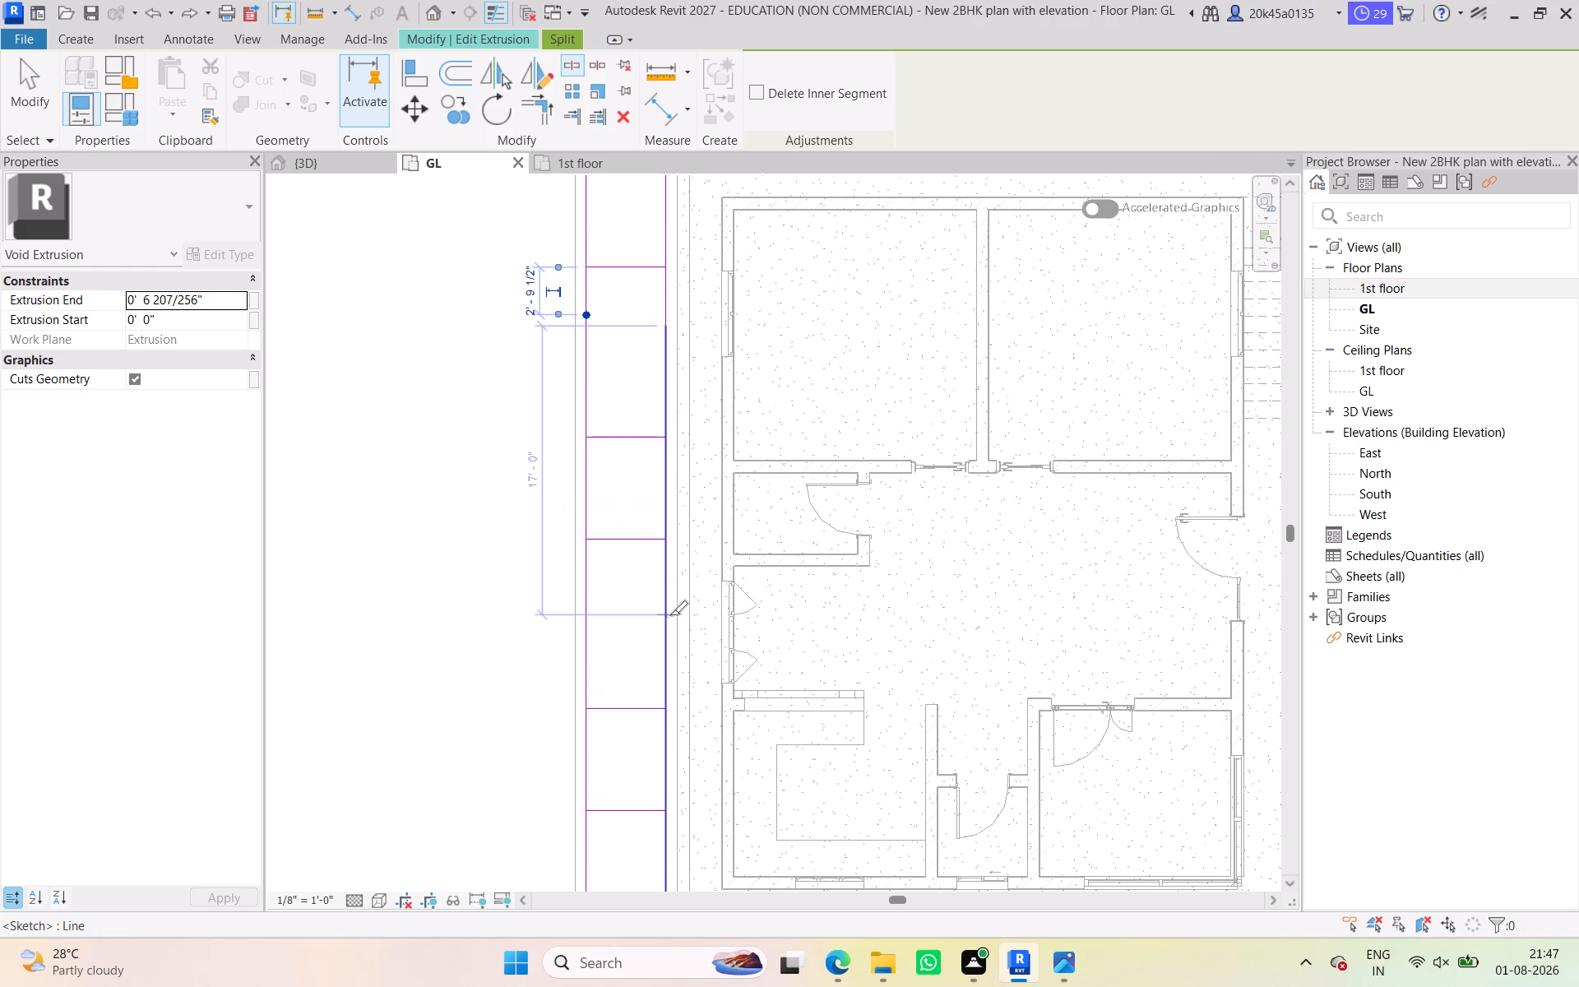
pyautogui.click(669, 615)
pyautogui.click(595, 619)
pyautogui.moveTo(611, 665); pyautogui.dragTo(622, 422, button='middle')
pyautogui.scroll(1, 611, 665)
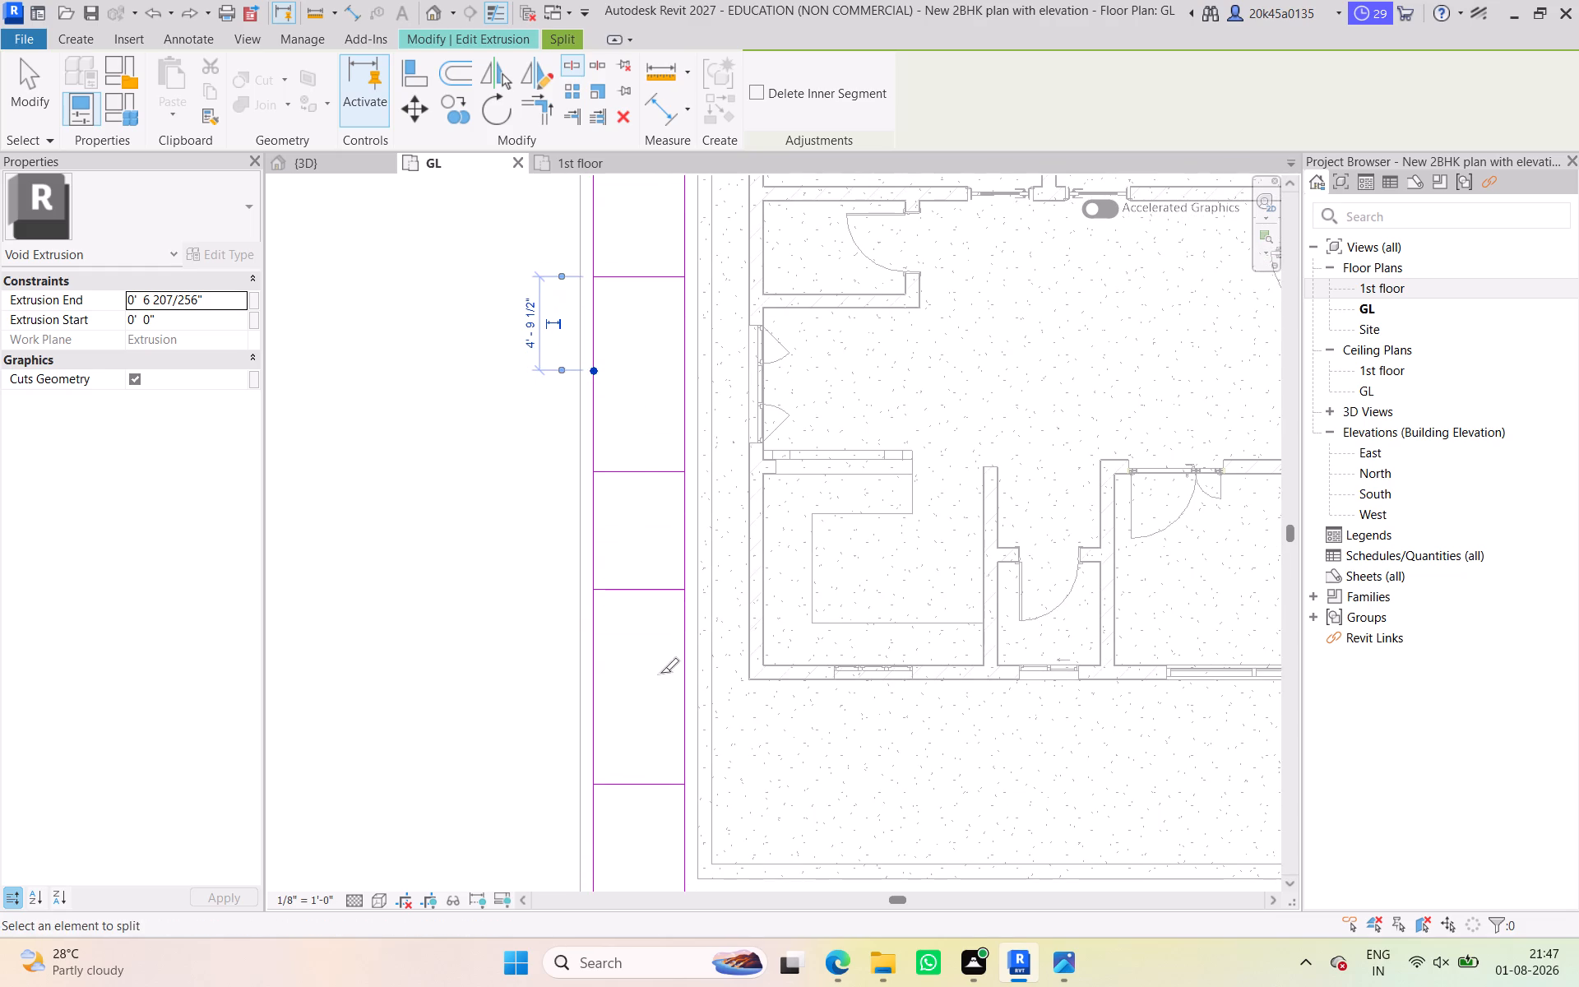
pyautogui.moveTo(658, 678); pyautogui.dragTo(625, 507, button='middle')
pyautogui.click(648, 524)
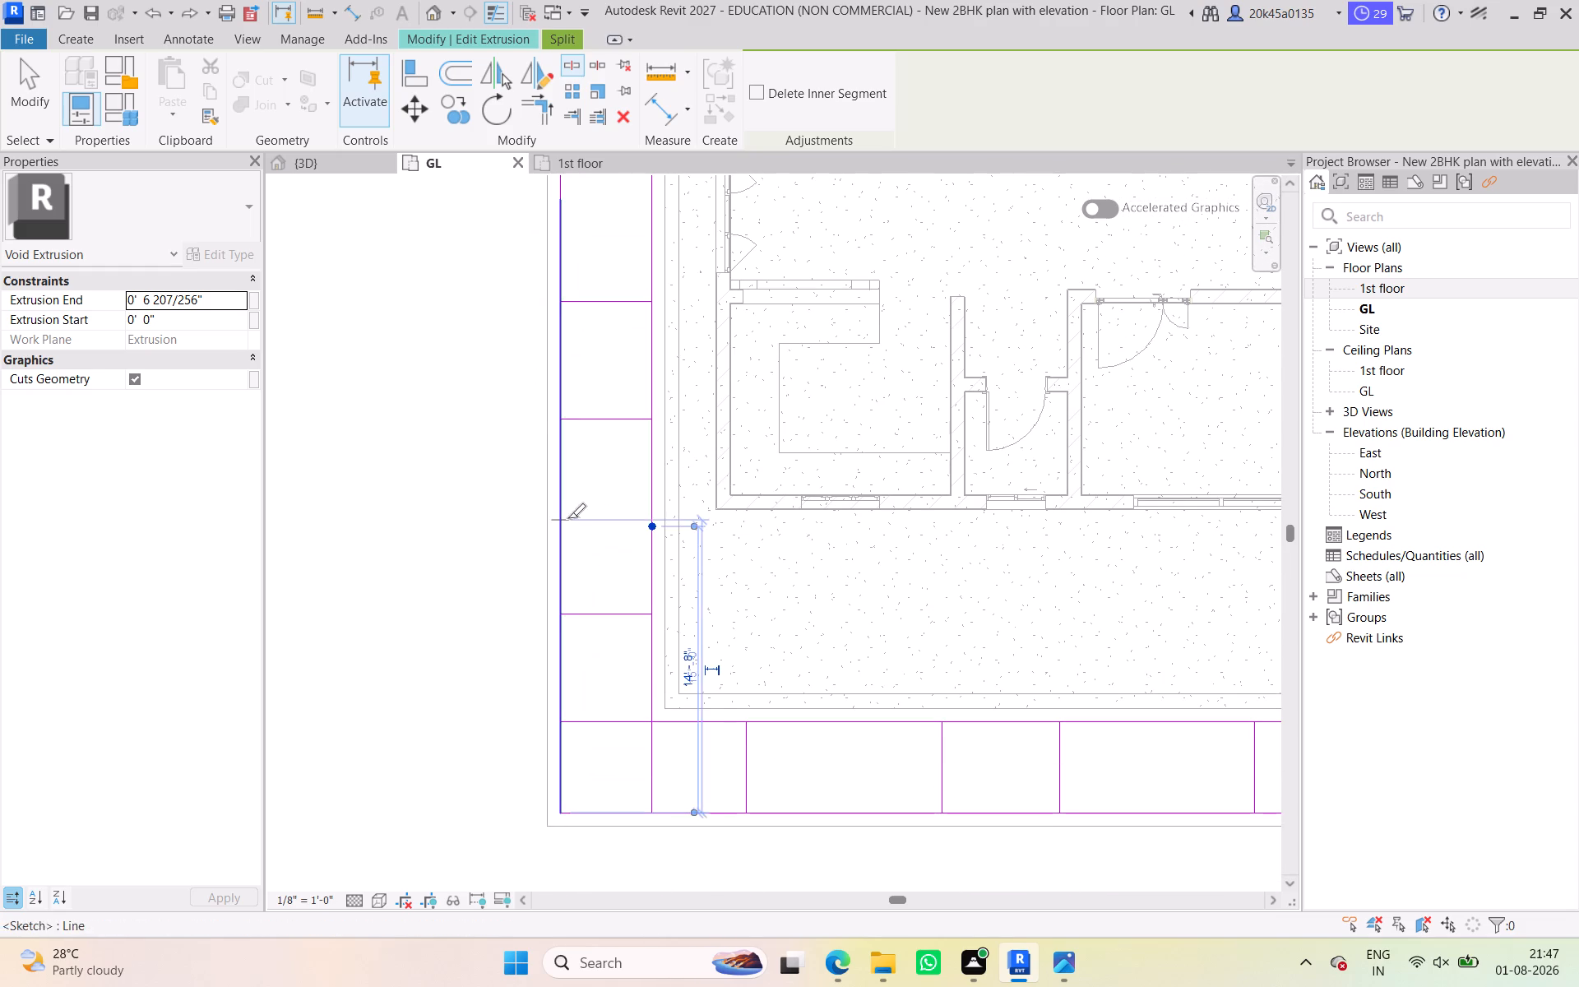
pyautogui.click(567, 518)
# Split the inner and outer long edges of the lower run within two of its 10' segments.
pyautogui.moveTo(599, 588); pyautogui.dragTo(593, 474, button='middle')
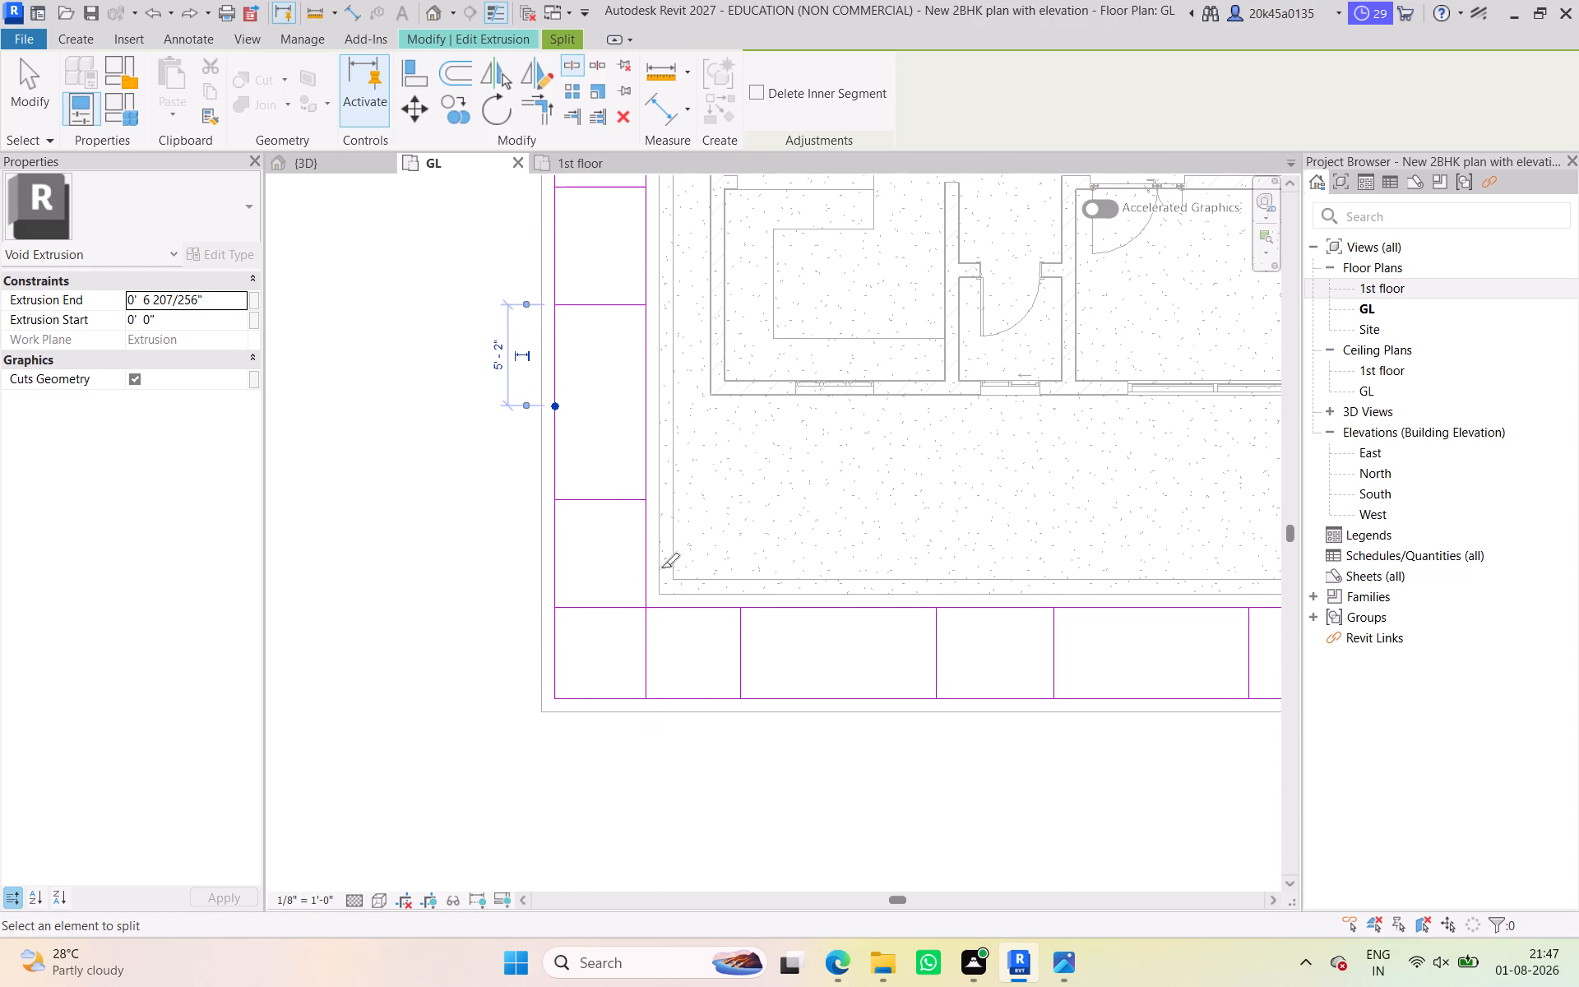
pyautogui.moveTo(694, 651); pyautogui.dragTo(644, 644, button='middle')
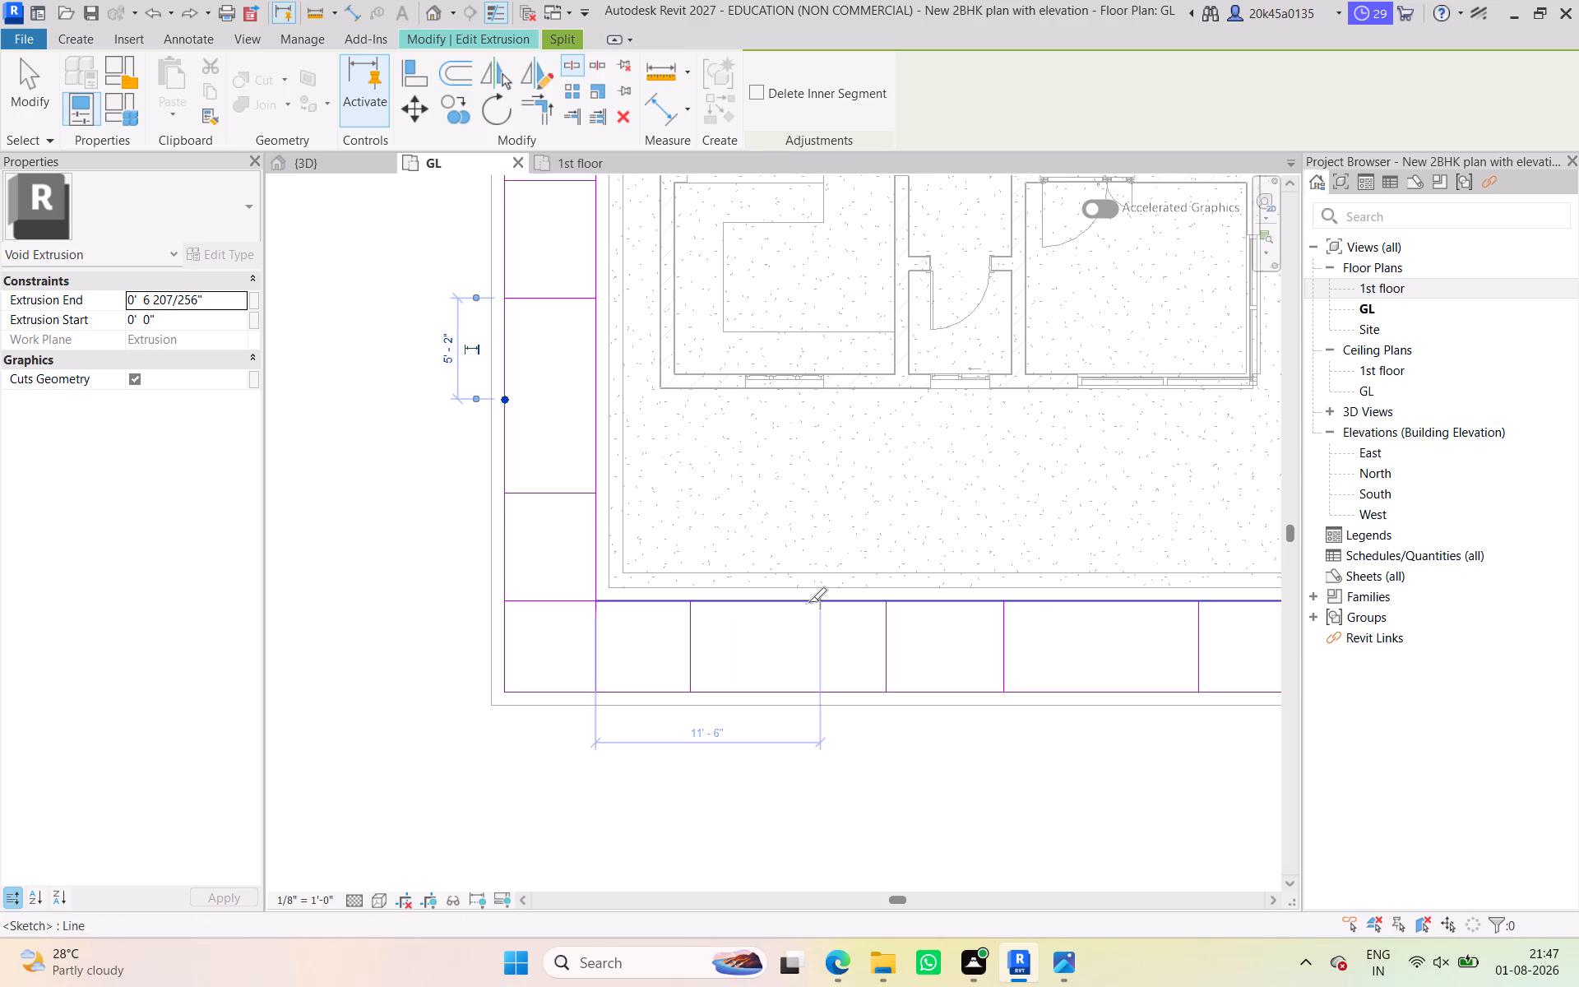
pyautogui.click(808, 601)
pyautogui.click(815, 690)
pyautogui.moveTo(823, 637); pyautogui.dragTo(455, 609, button='middle')
pyautogui.click(736, 581)
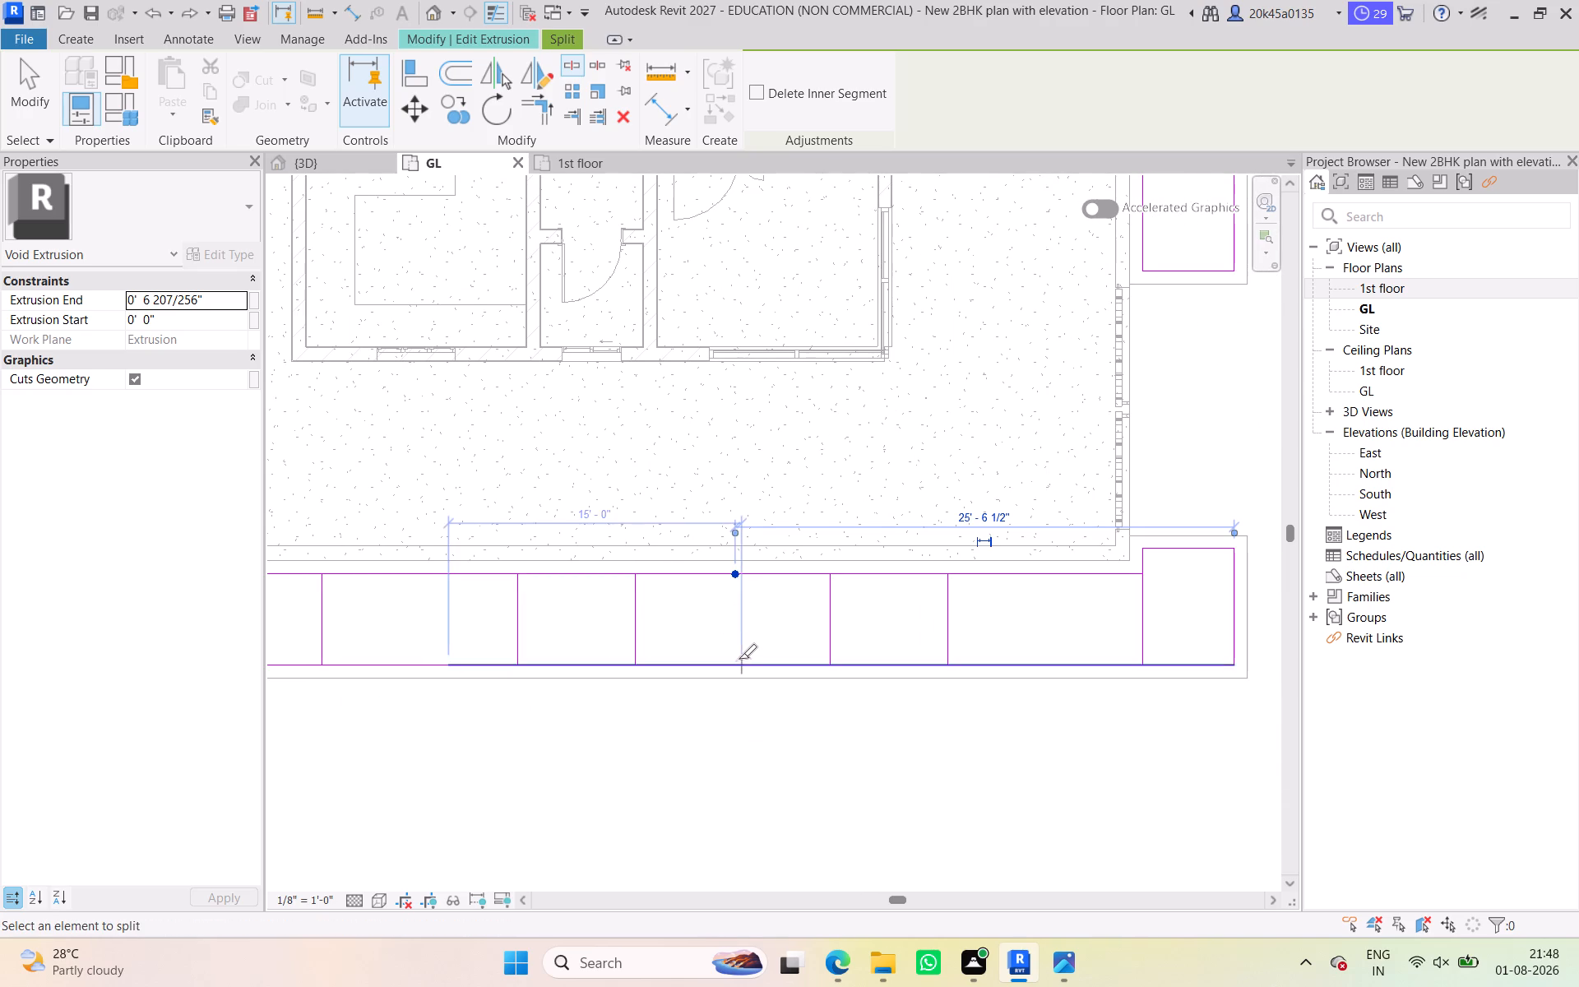
pyautogui.click(739, 662)
# Trim the lower run's long edges to both dividers of the 6' segment nearest the gate-side end, unjoining elements, to form a closed box.
pyautogui.moveTo(993, 628); pyautogui.dragTo(739, 589, button='middle')
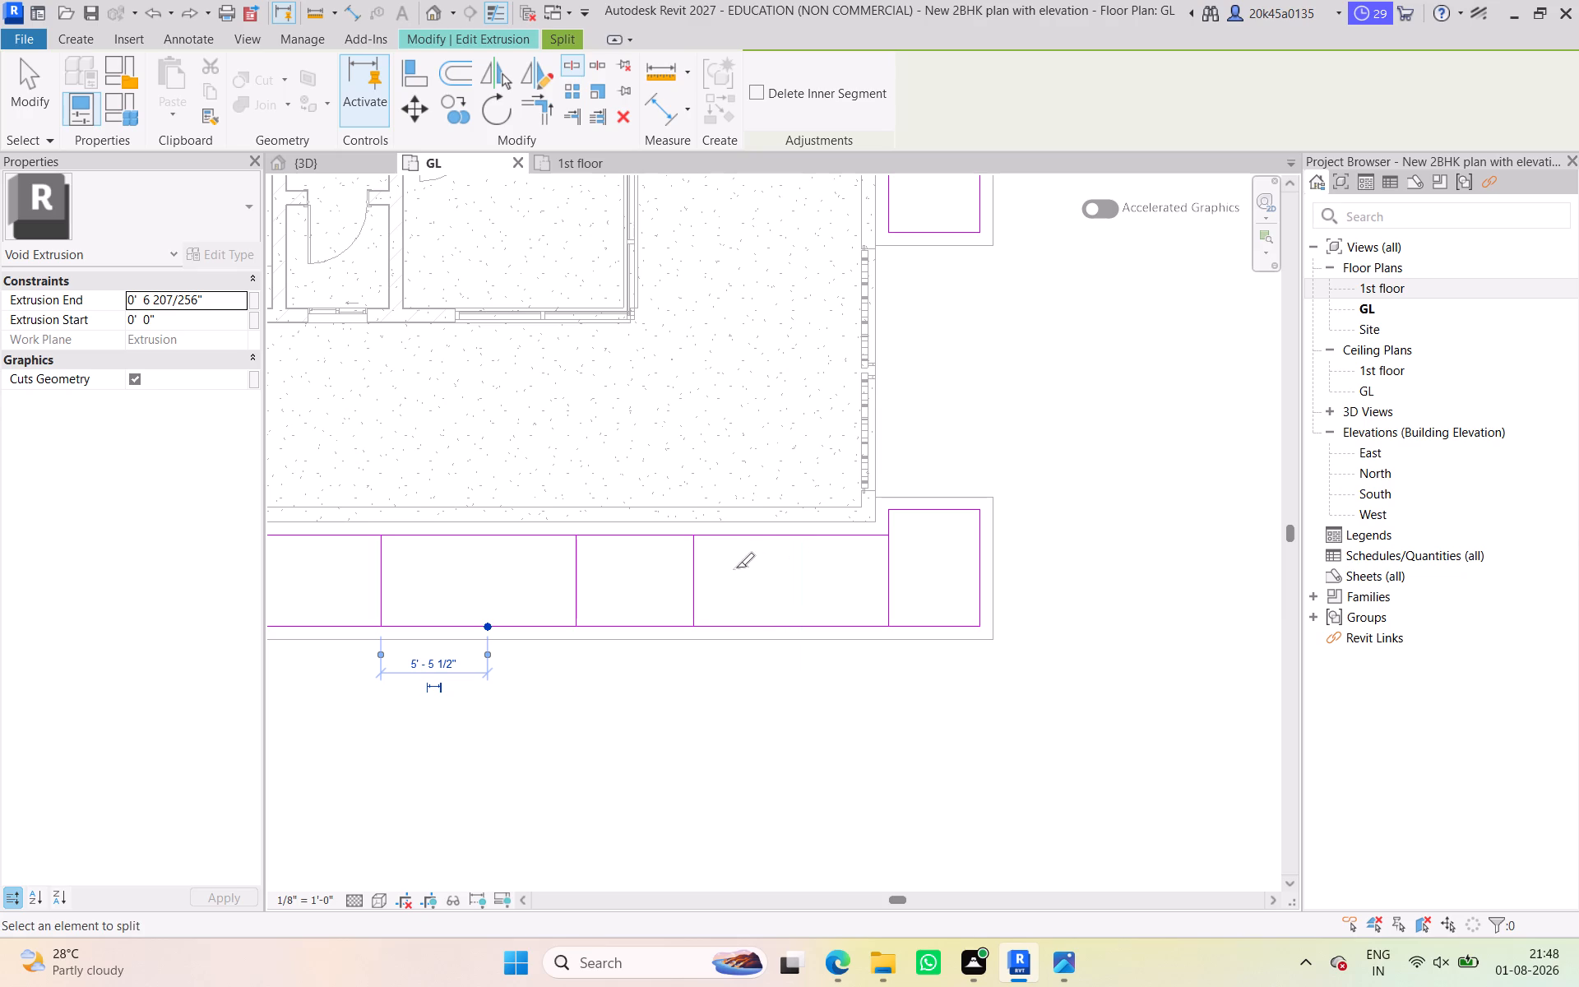
pyautogui.scroll(-2, 788, 594)
pyautogui.moveTo(790, 596); pyautogui.dragTo(811, 629, button='middle')
pyautogui.click(535, 95)
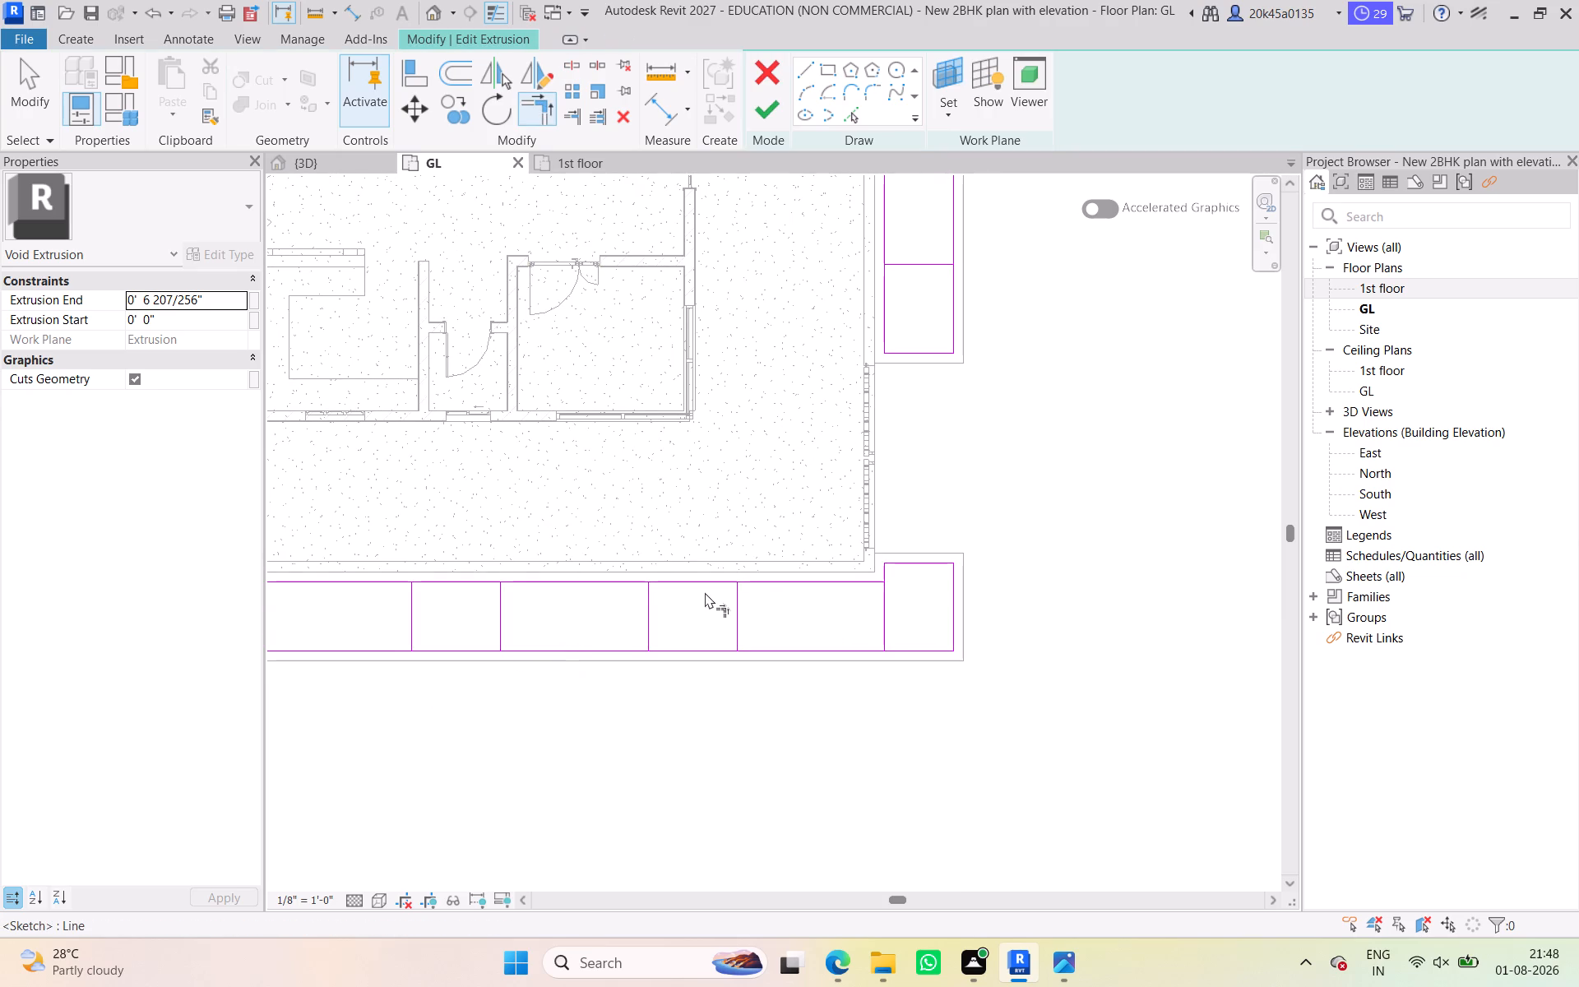
pyautogui.click(706, 585)
pyautogui.click(737, 607)
pyautogui.click(708, 642)
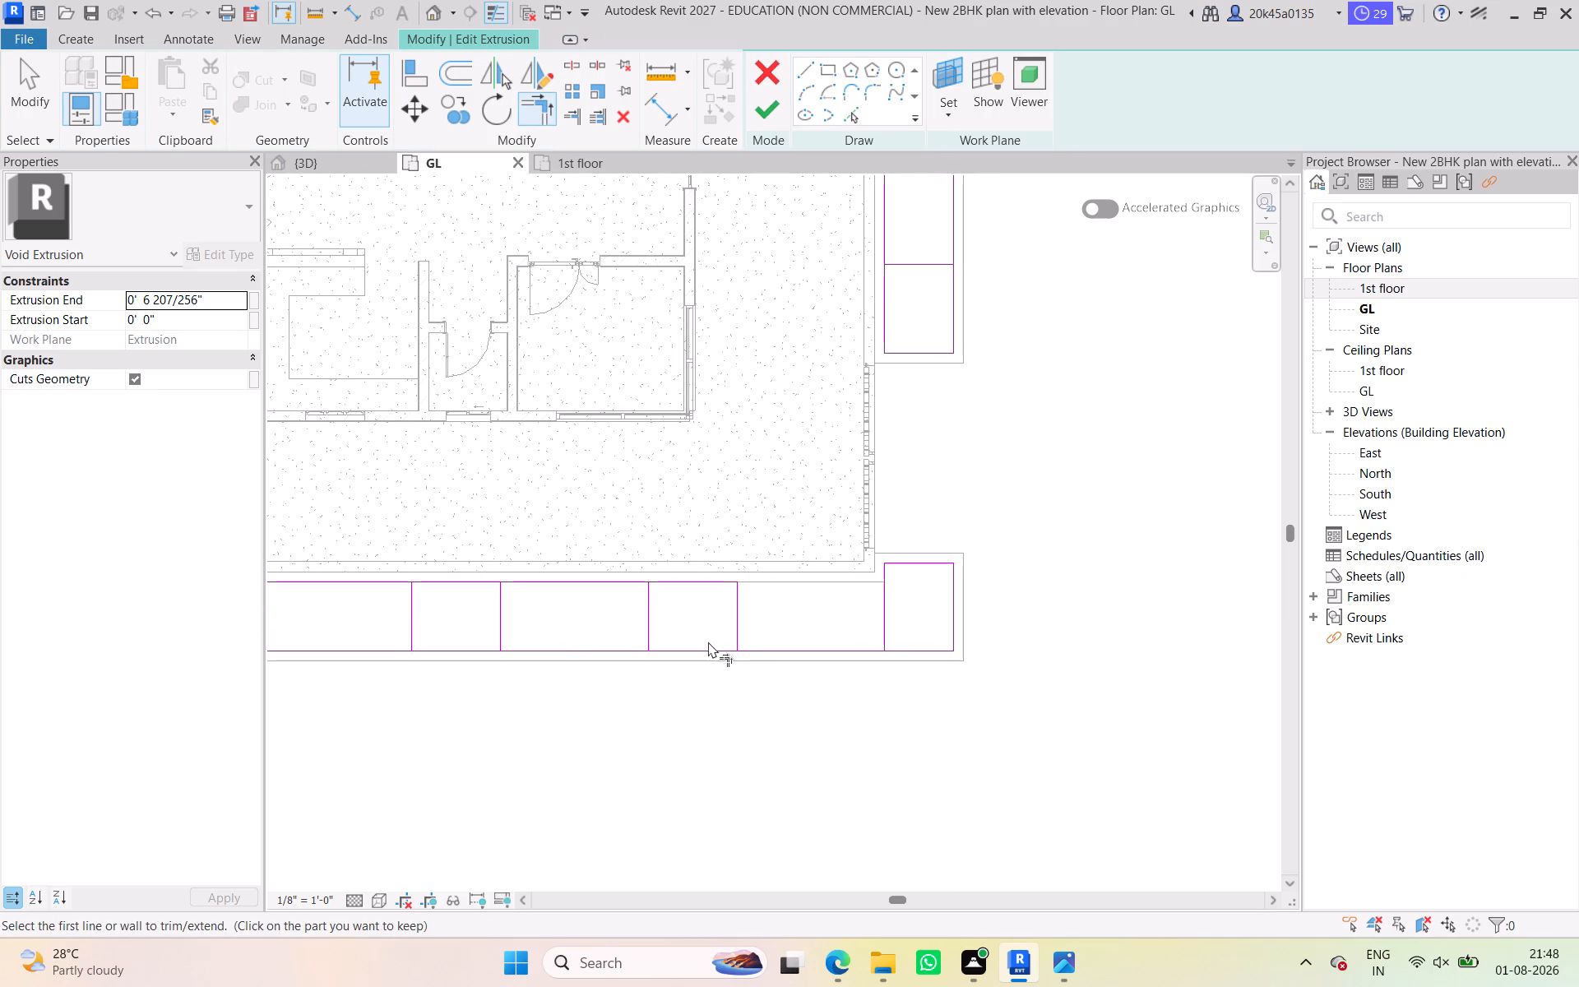
pyautogui.click(714, 650)
pyautogui.click(734, 628)
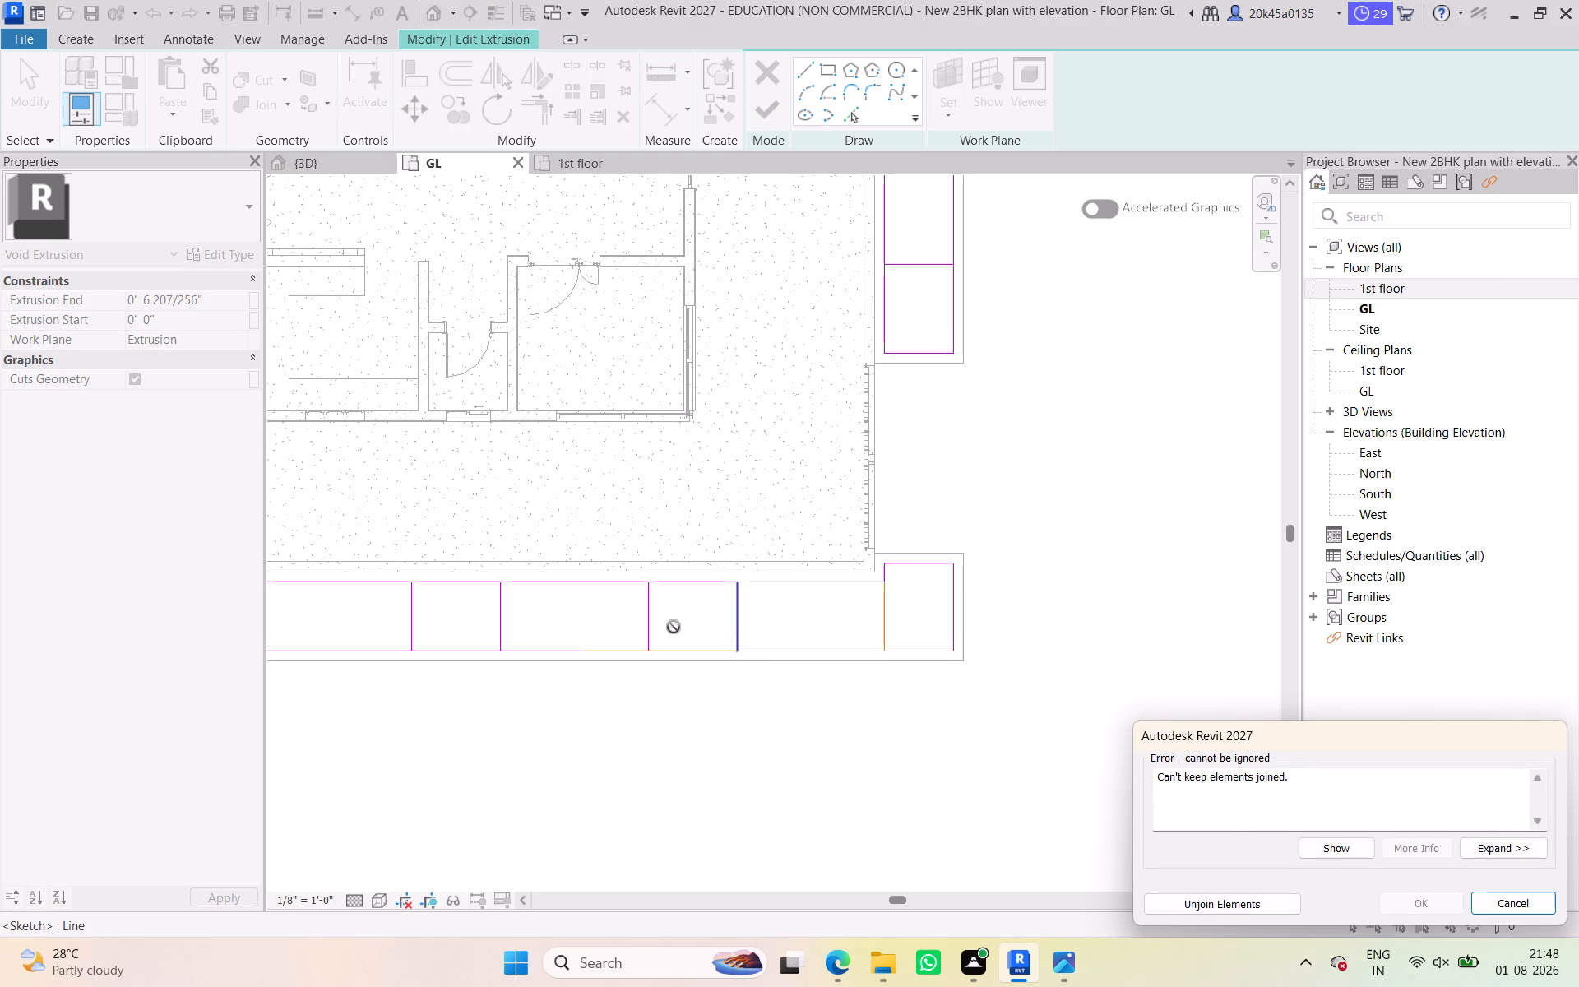
pyautogui.click(1244, 910)
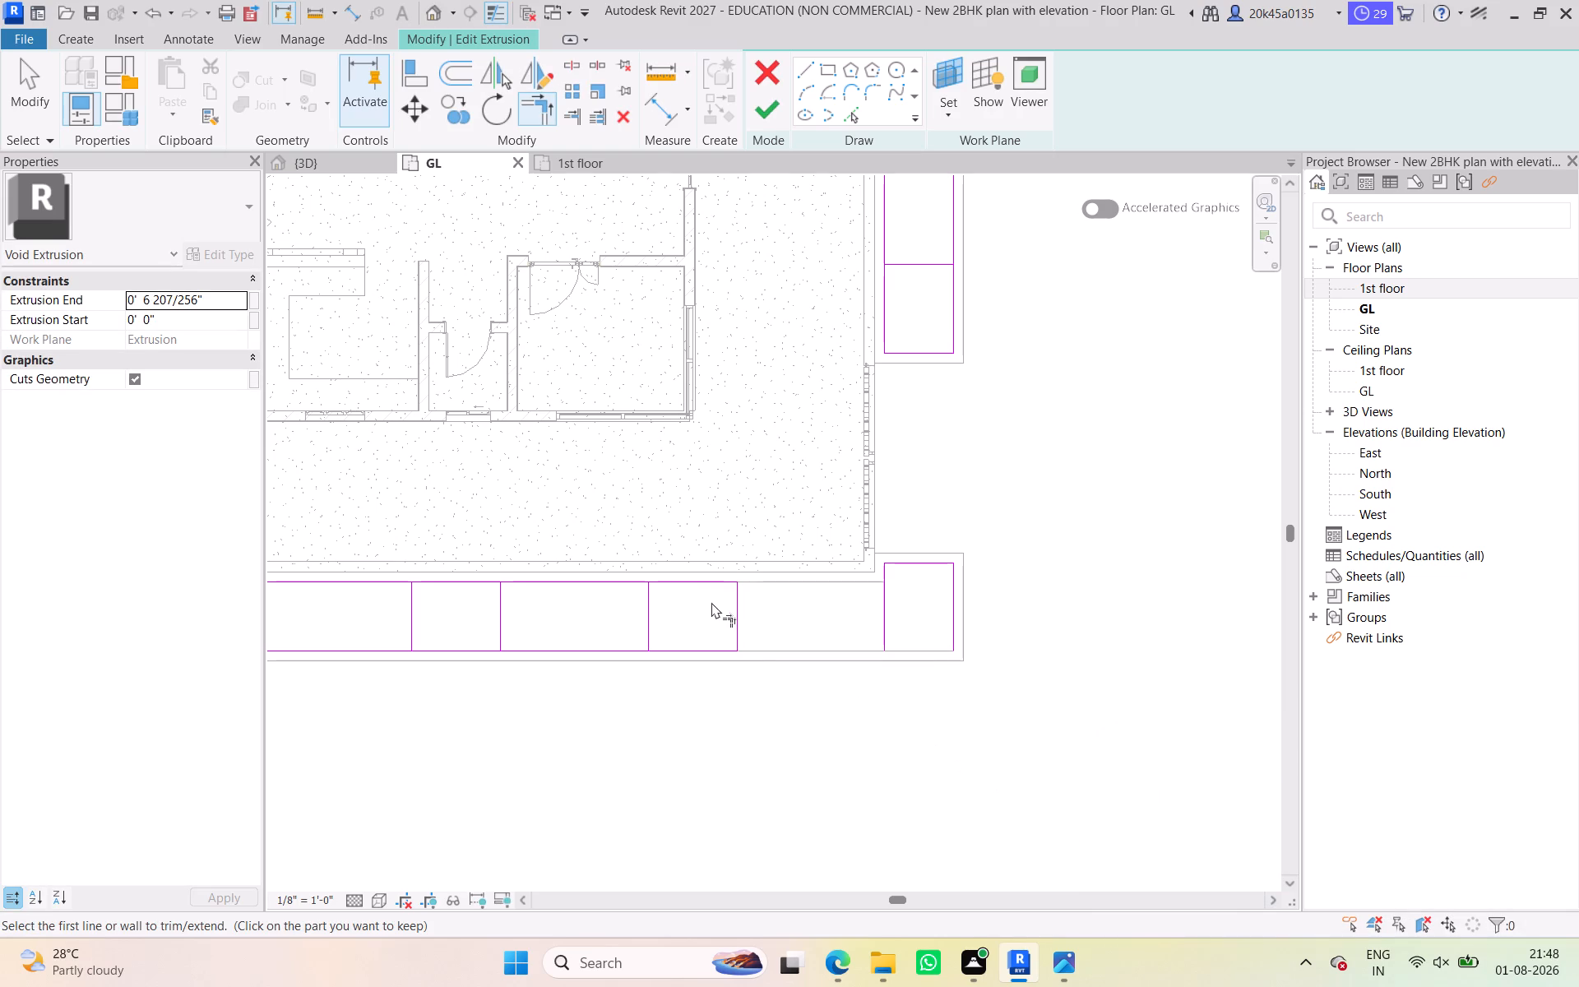
pyautogui.click(653, 613)
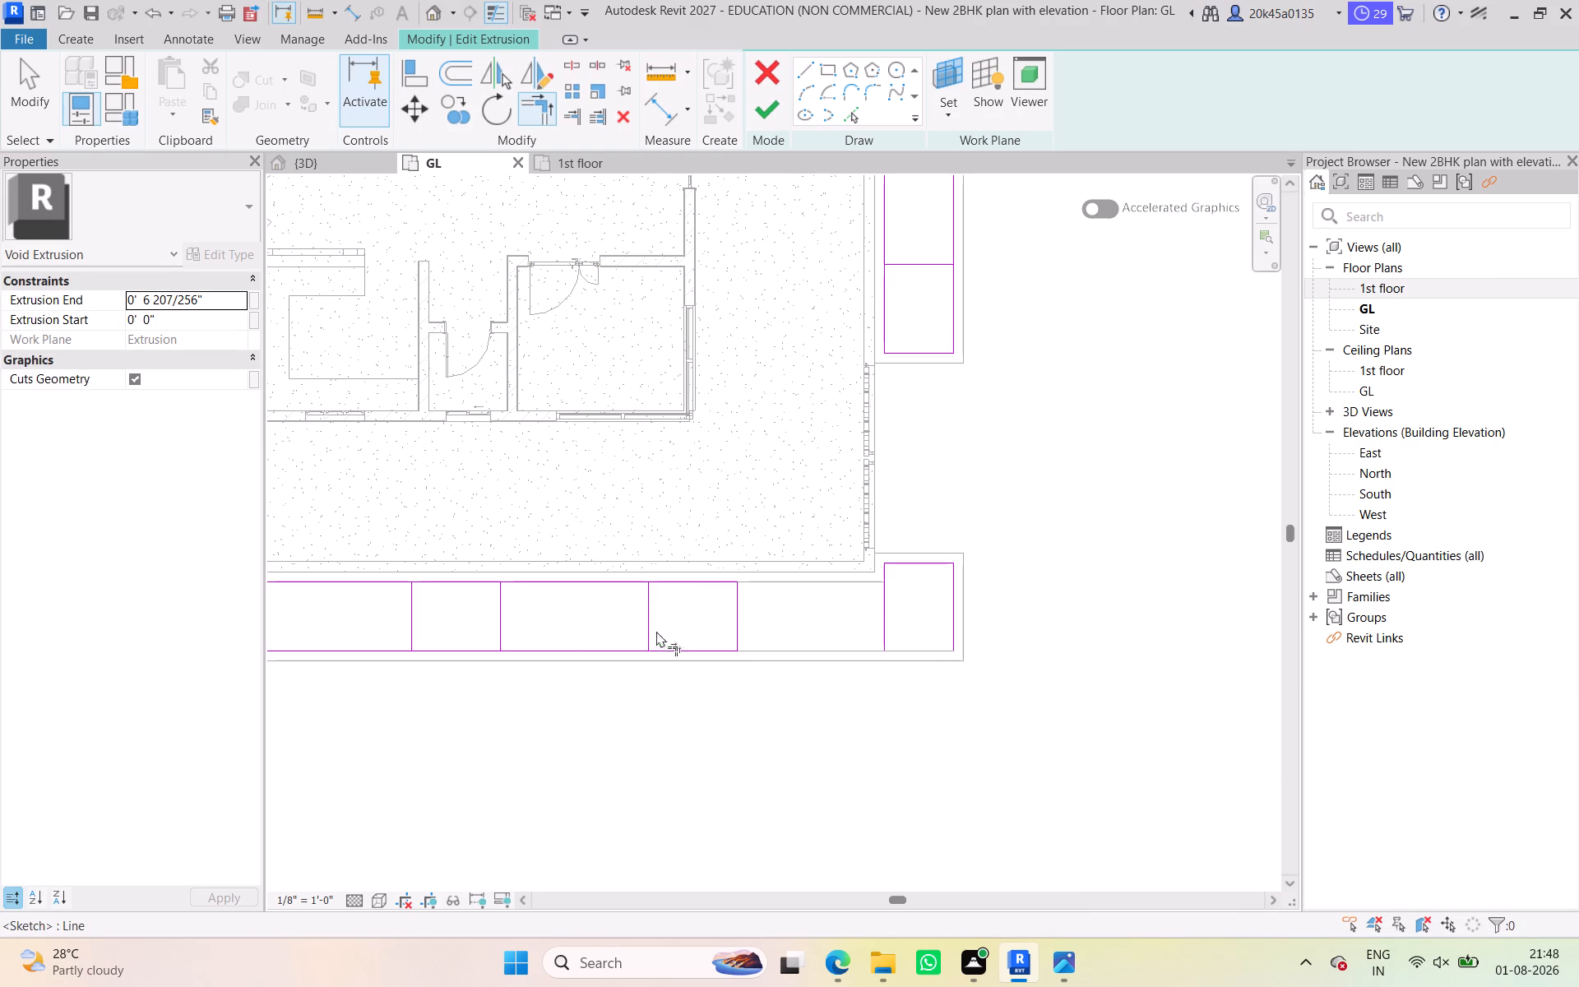
pyautogui.click(665, 651)
pyautogui.click(671, 582)
pyautogui.click(648, 607)
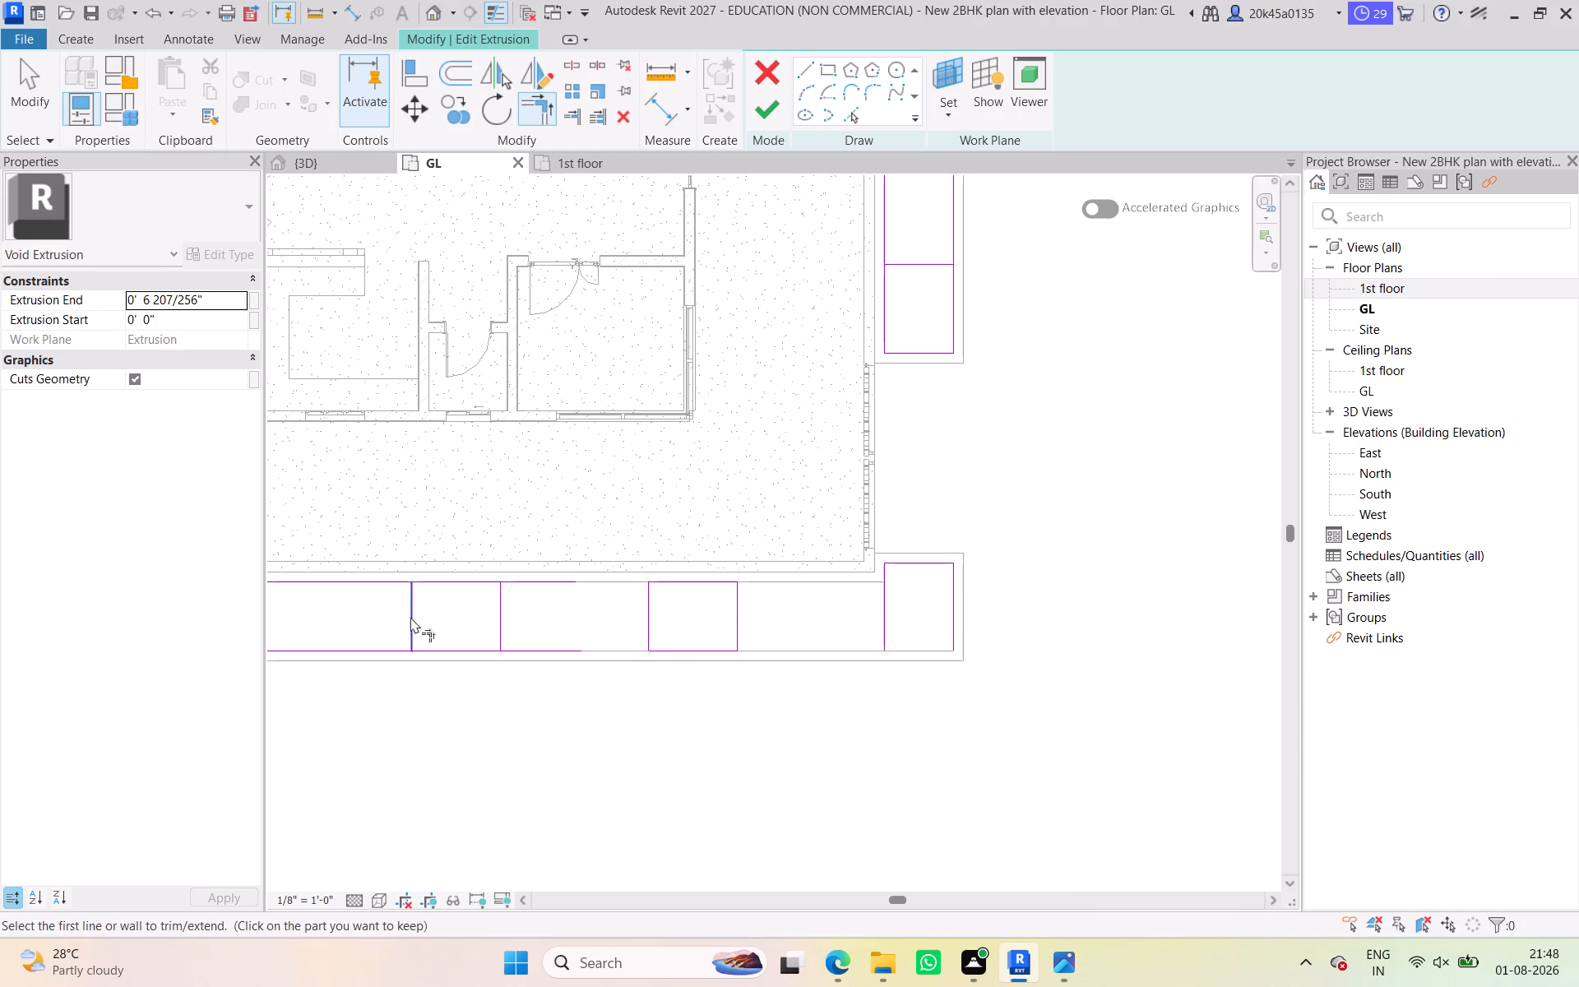
# Trim the lower run's long edges to both dividers of the middle 6' segment to form a closed box.
pyautogui.click(456, 583)
pyautogui.click(494, 605)
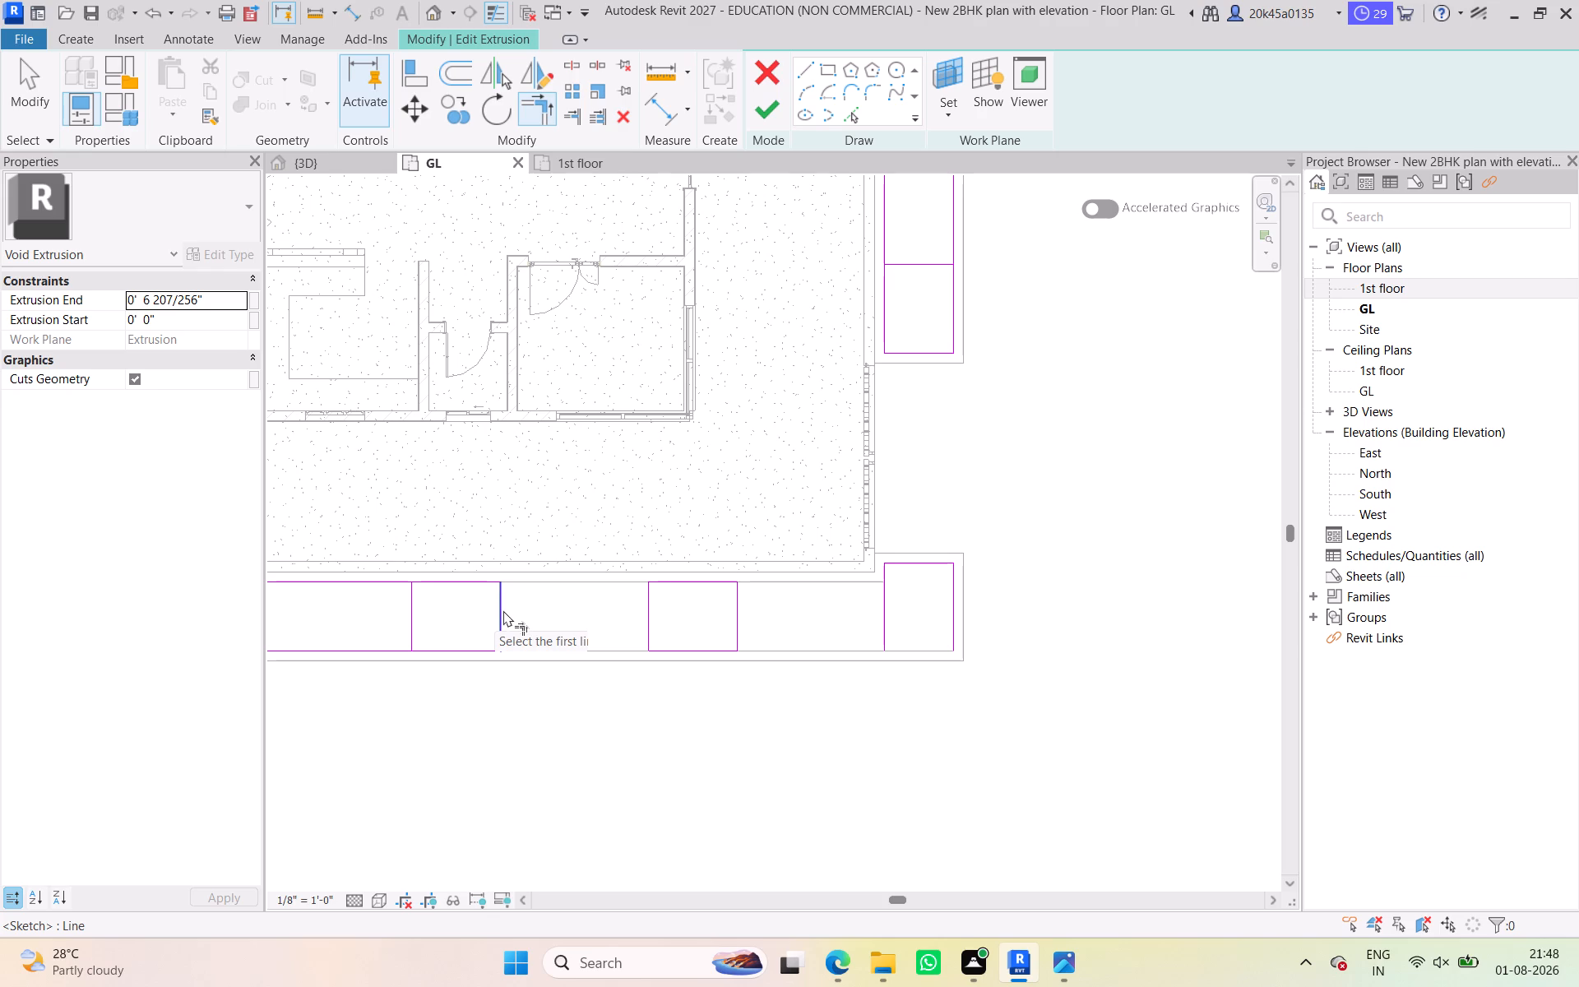
pyautogui.click(484, 642)
pyautogui.click(498, 629)
pyautogui.click(419, 621)
pyautogui.click(434, 647)
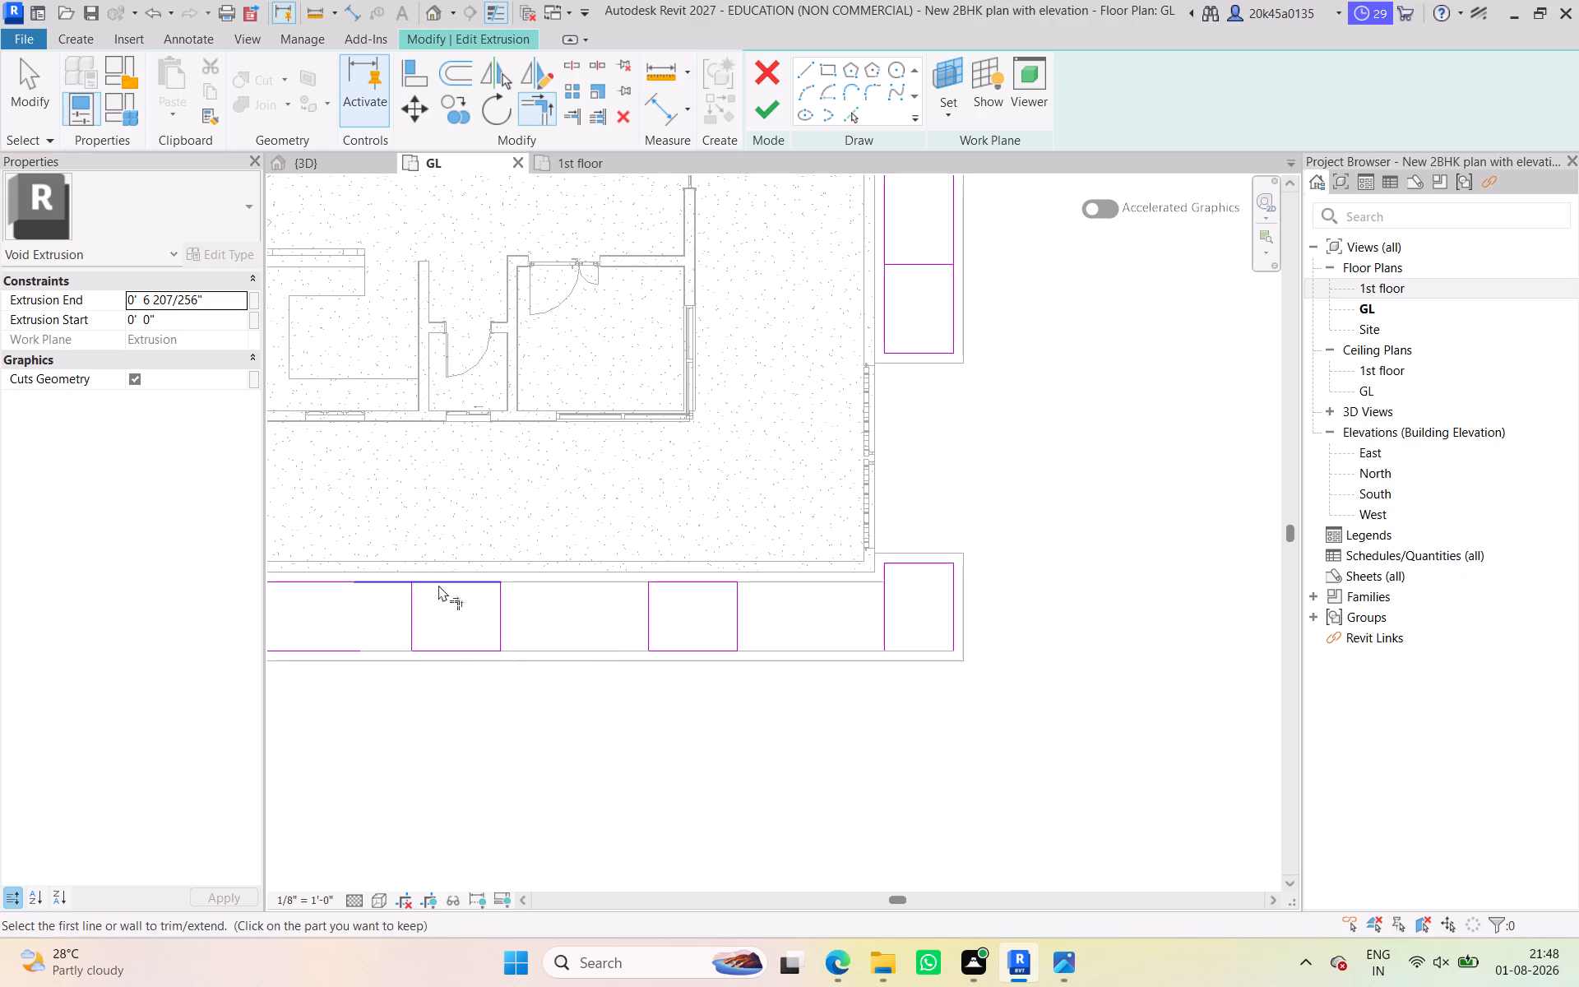
pyautogui.click(438, 585)
pyautogui.click(411, 609)
# Trim the lower run's long edges to the last divider and the side run's inner edge line, closing the box beside the far corner.
pyautogui.moveTo(396, 615); pyautogui.dragTo(720, 646, button='middle')
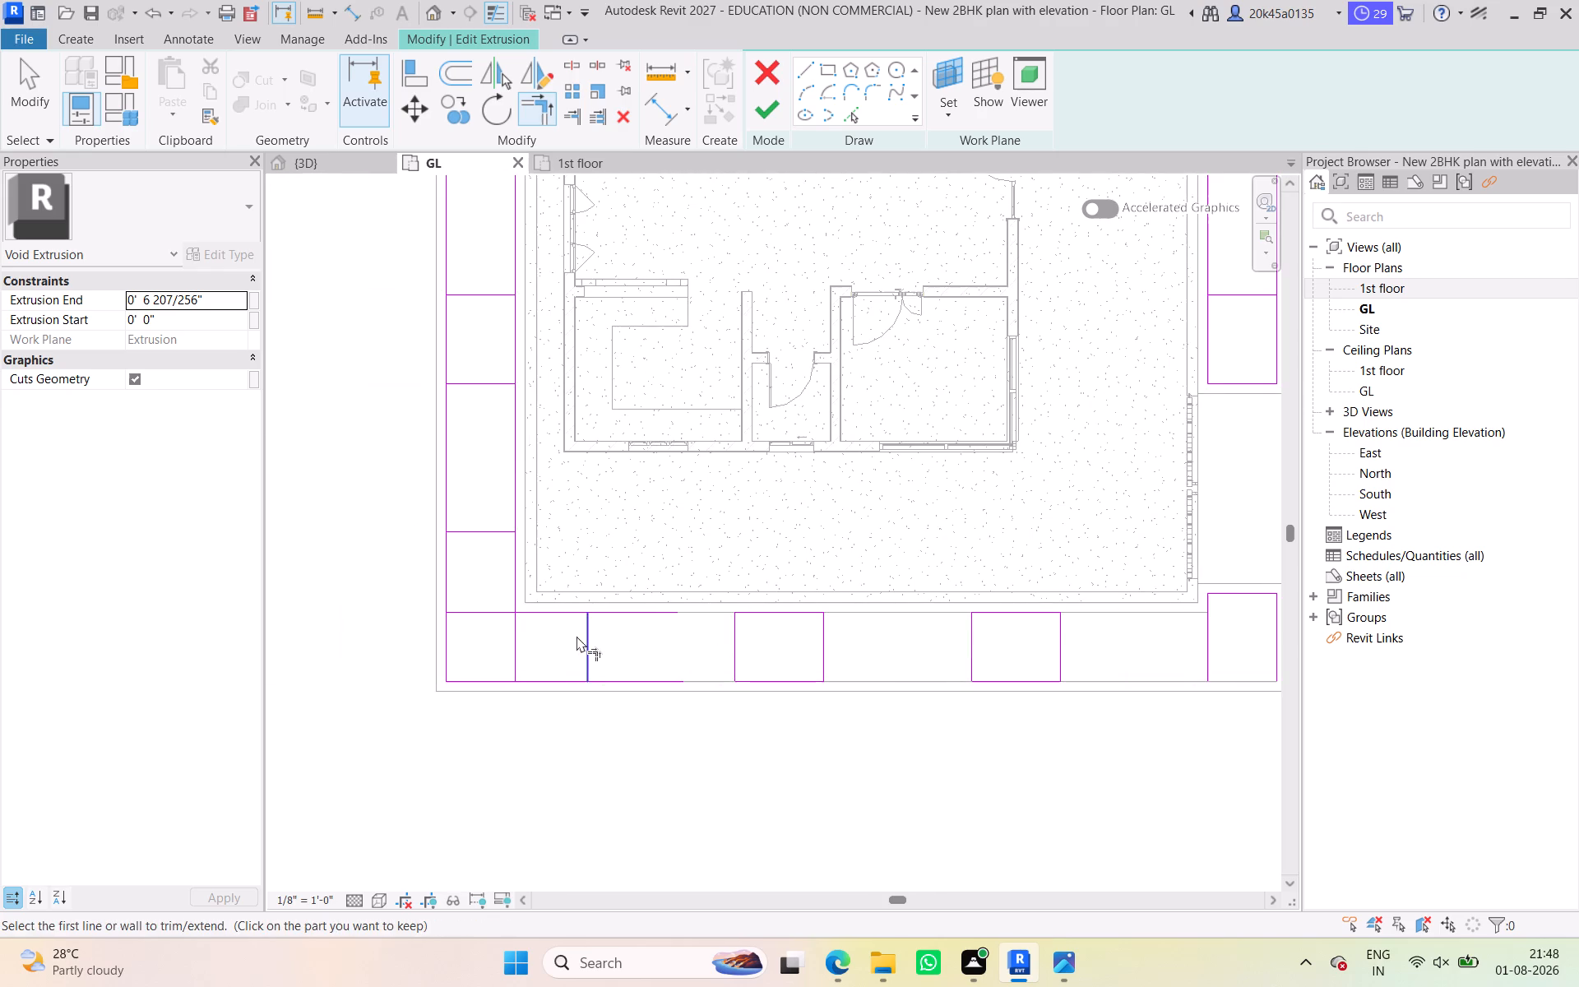
pyautogui.click(563, 622)
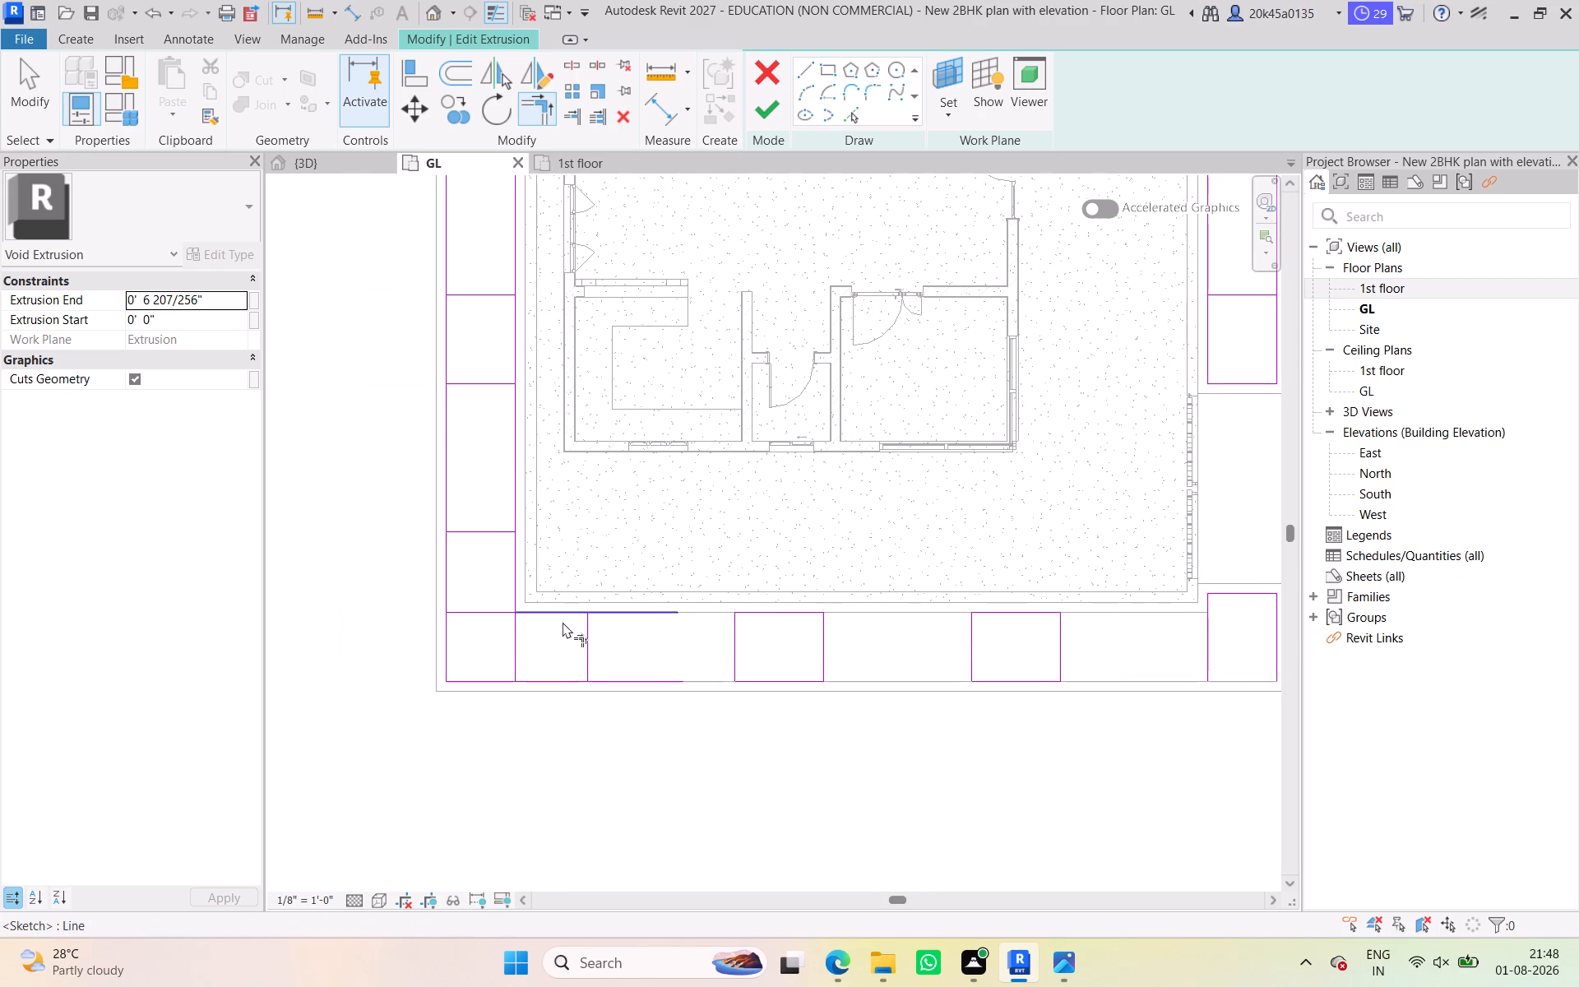
pyautogui.click(588, 644)
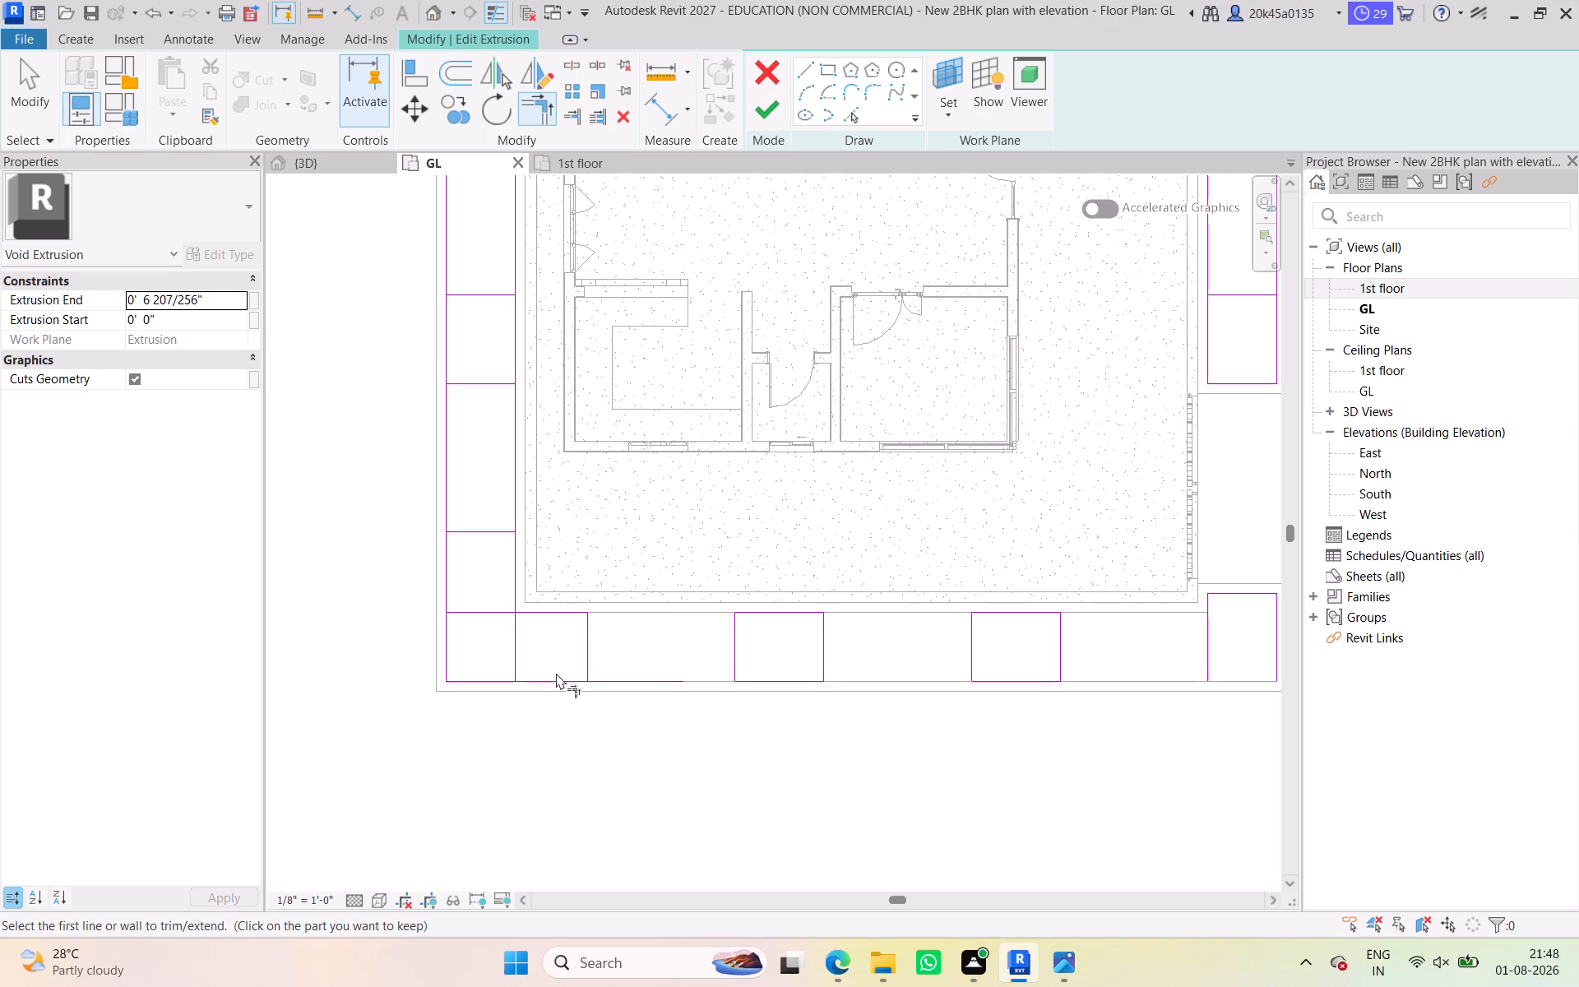
pyautogui.click(556, 677)
pyautogui.click(586, 656)
pyautogui.click(516, 657)
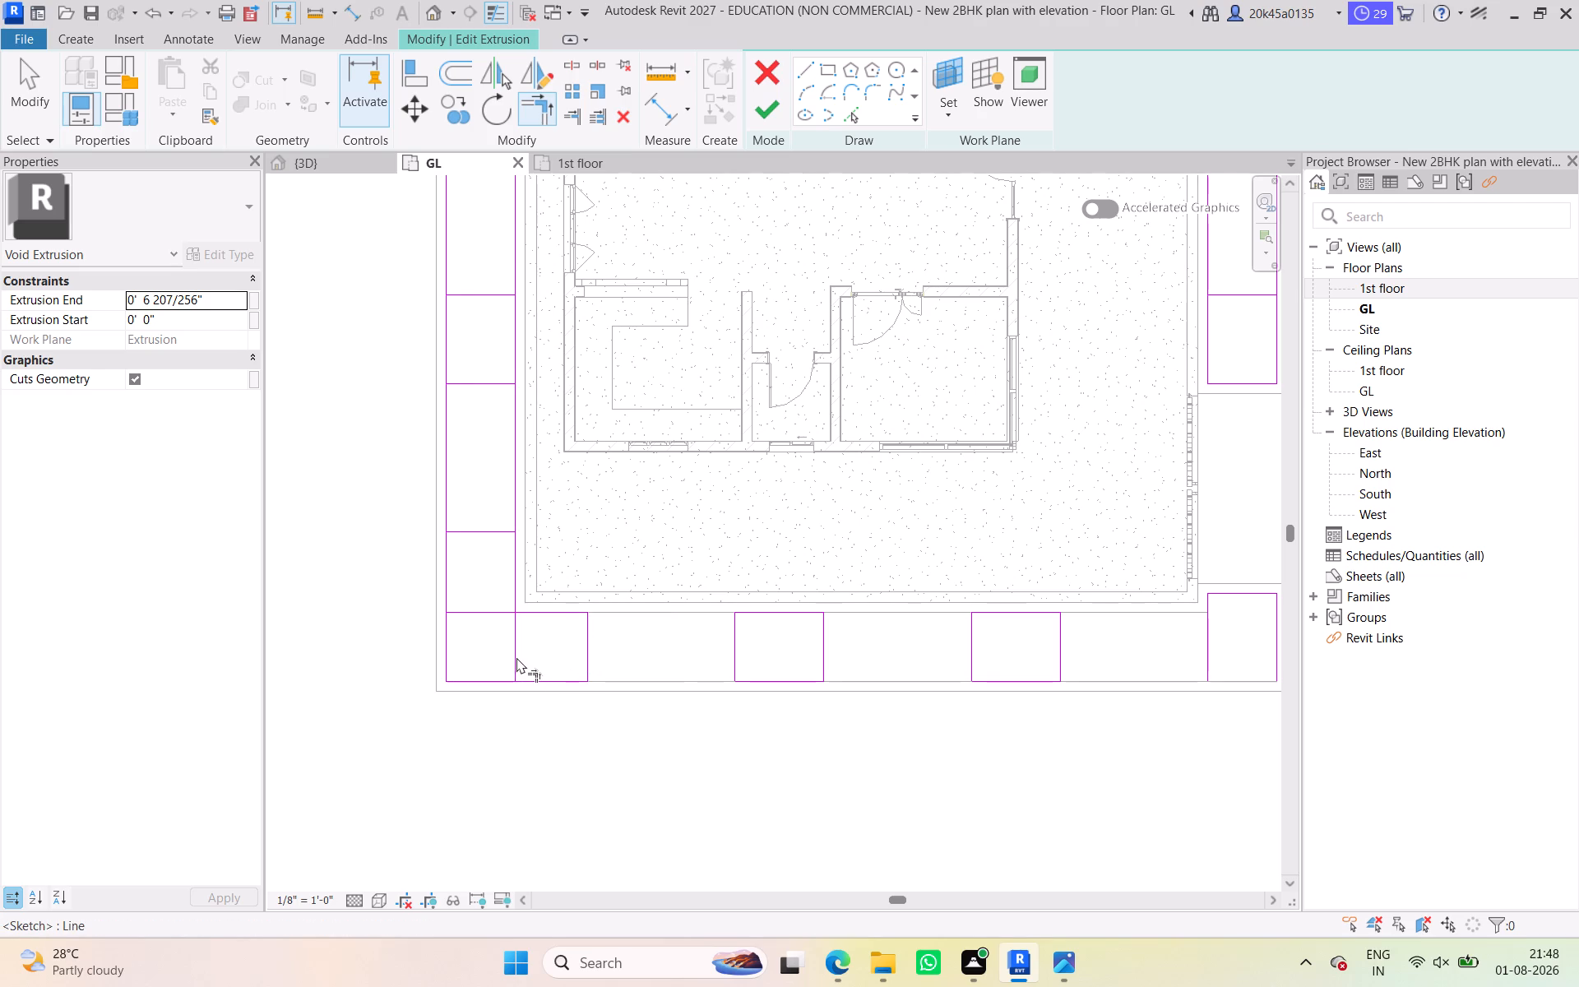
pyautogui.click(534, 679)
pyautogui.click(524, 614)
pyautogui.click(512, 633)
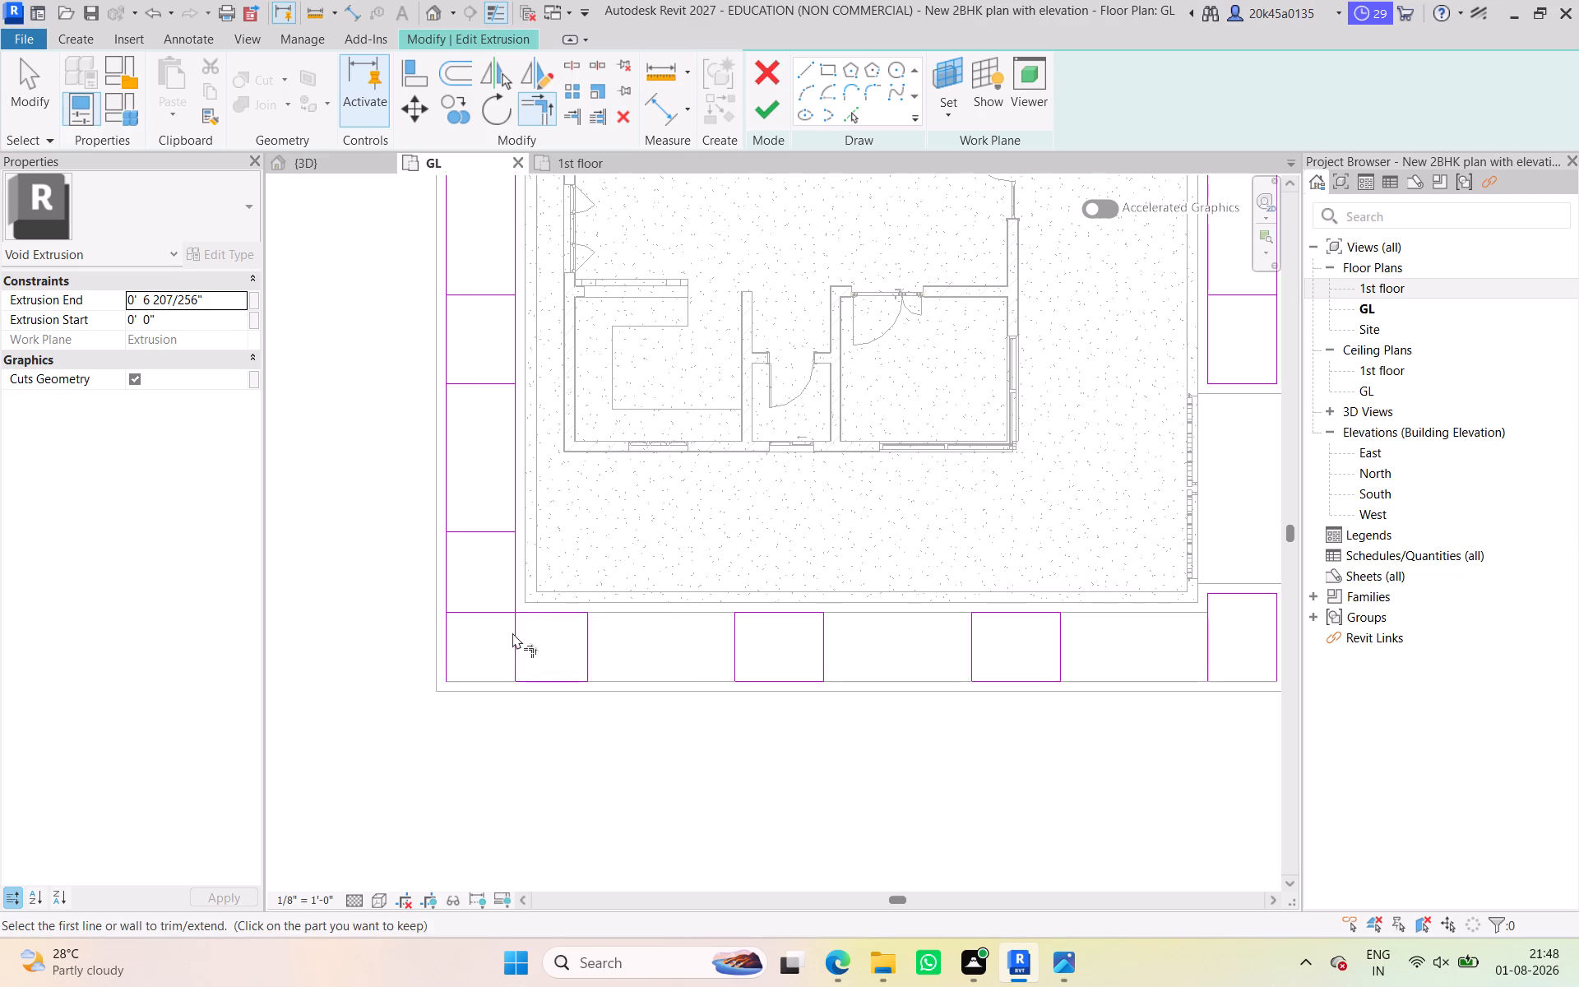
# Trim the left run's long edges to the divider nearest the lower corner and to the lower run's inner edge line.
pyautogui.click(518, 635)
pyautogui.scroll(3, 539, 627)
pyautogui.moveTo(565, 641); pyautogui.dragTo(618, 694, button='middle')
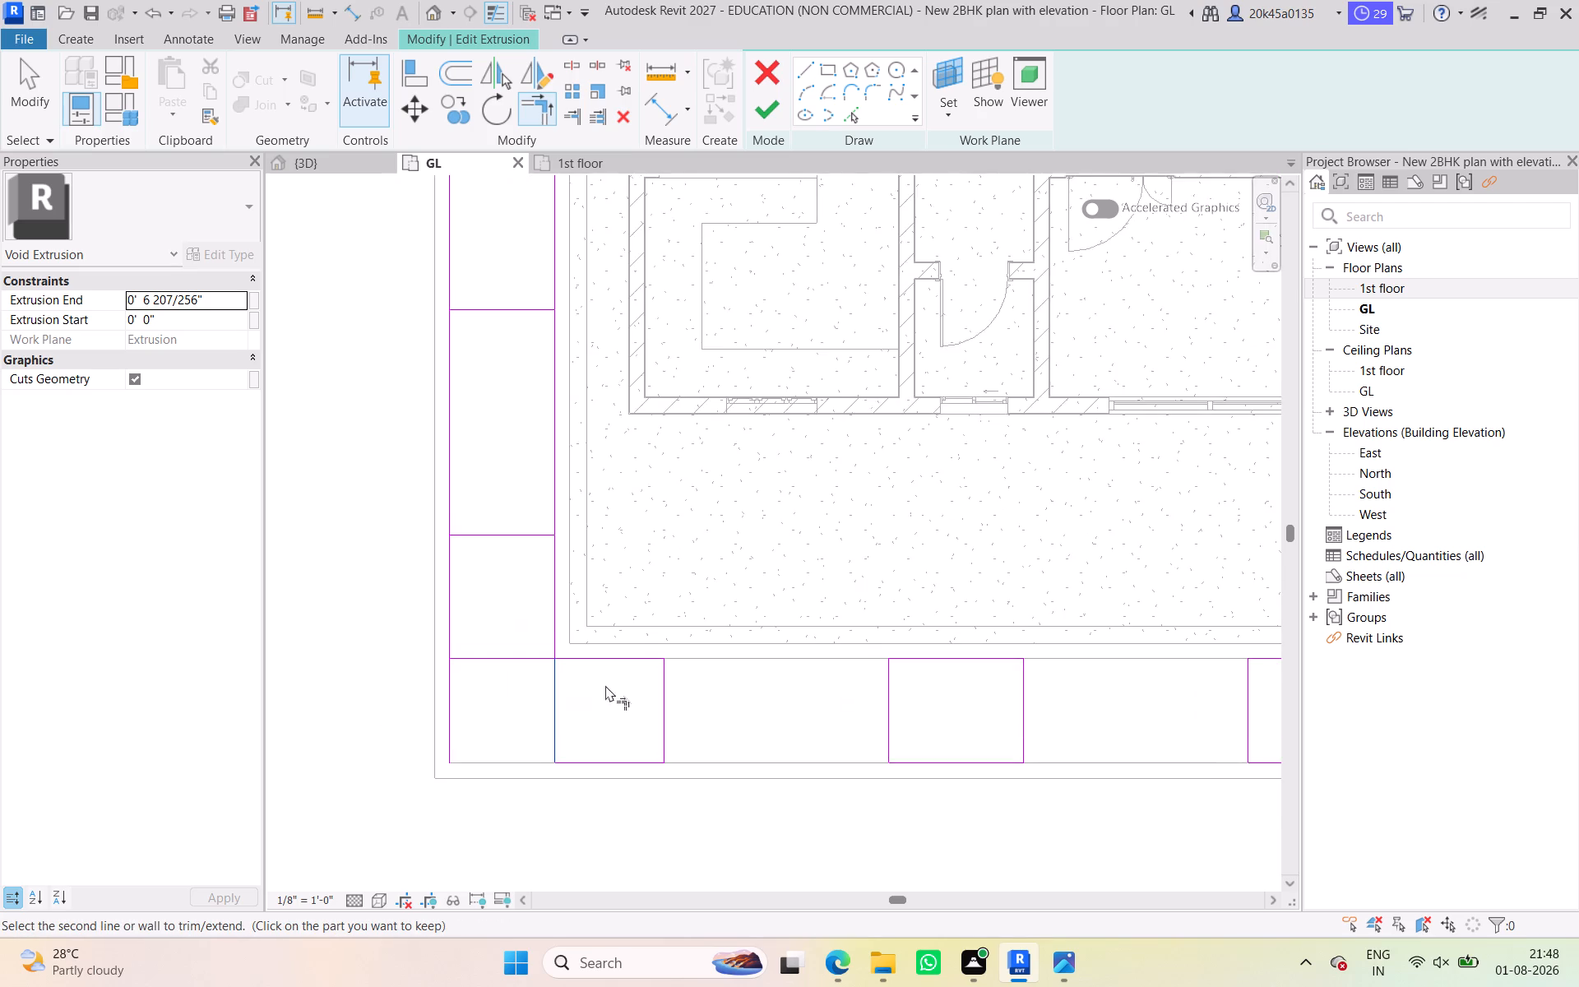
pyautogui.scroll(4, 600, 680)
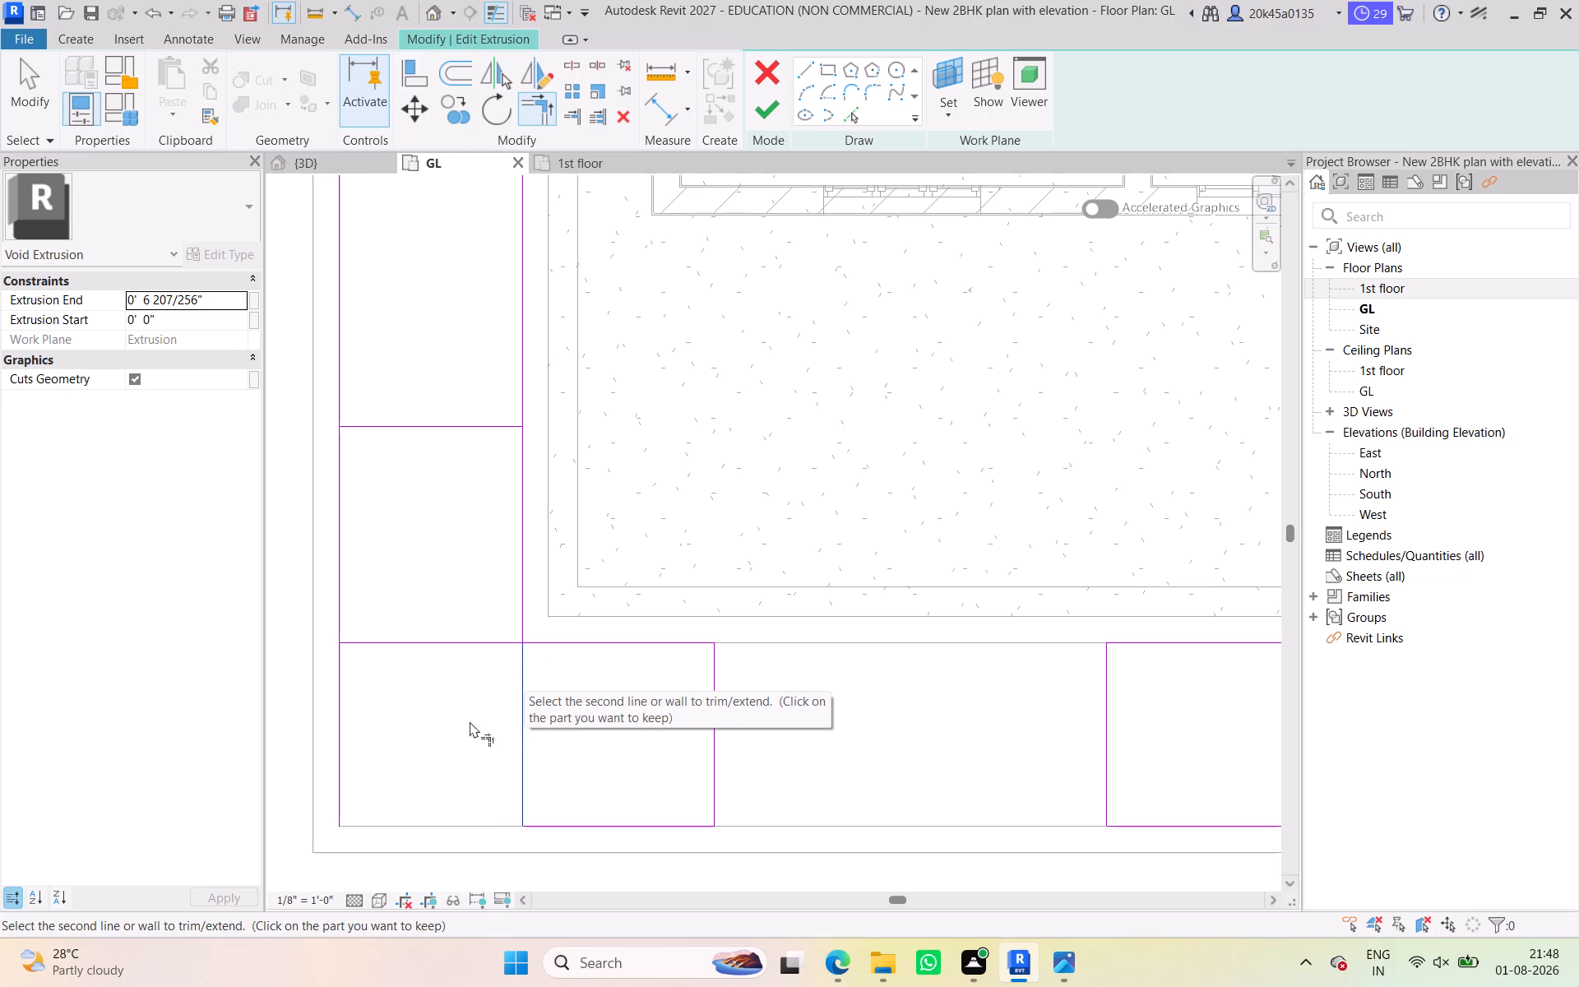
pyautogui.click(470, 721)
pyautogui.scroll(-2, 497, 518)
pyautogui.moveTo(496, 531); pyautogui.dragTo(520, 603, button='middle')
pyautogui.click(535, 645)
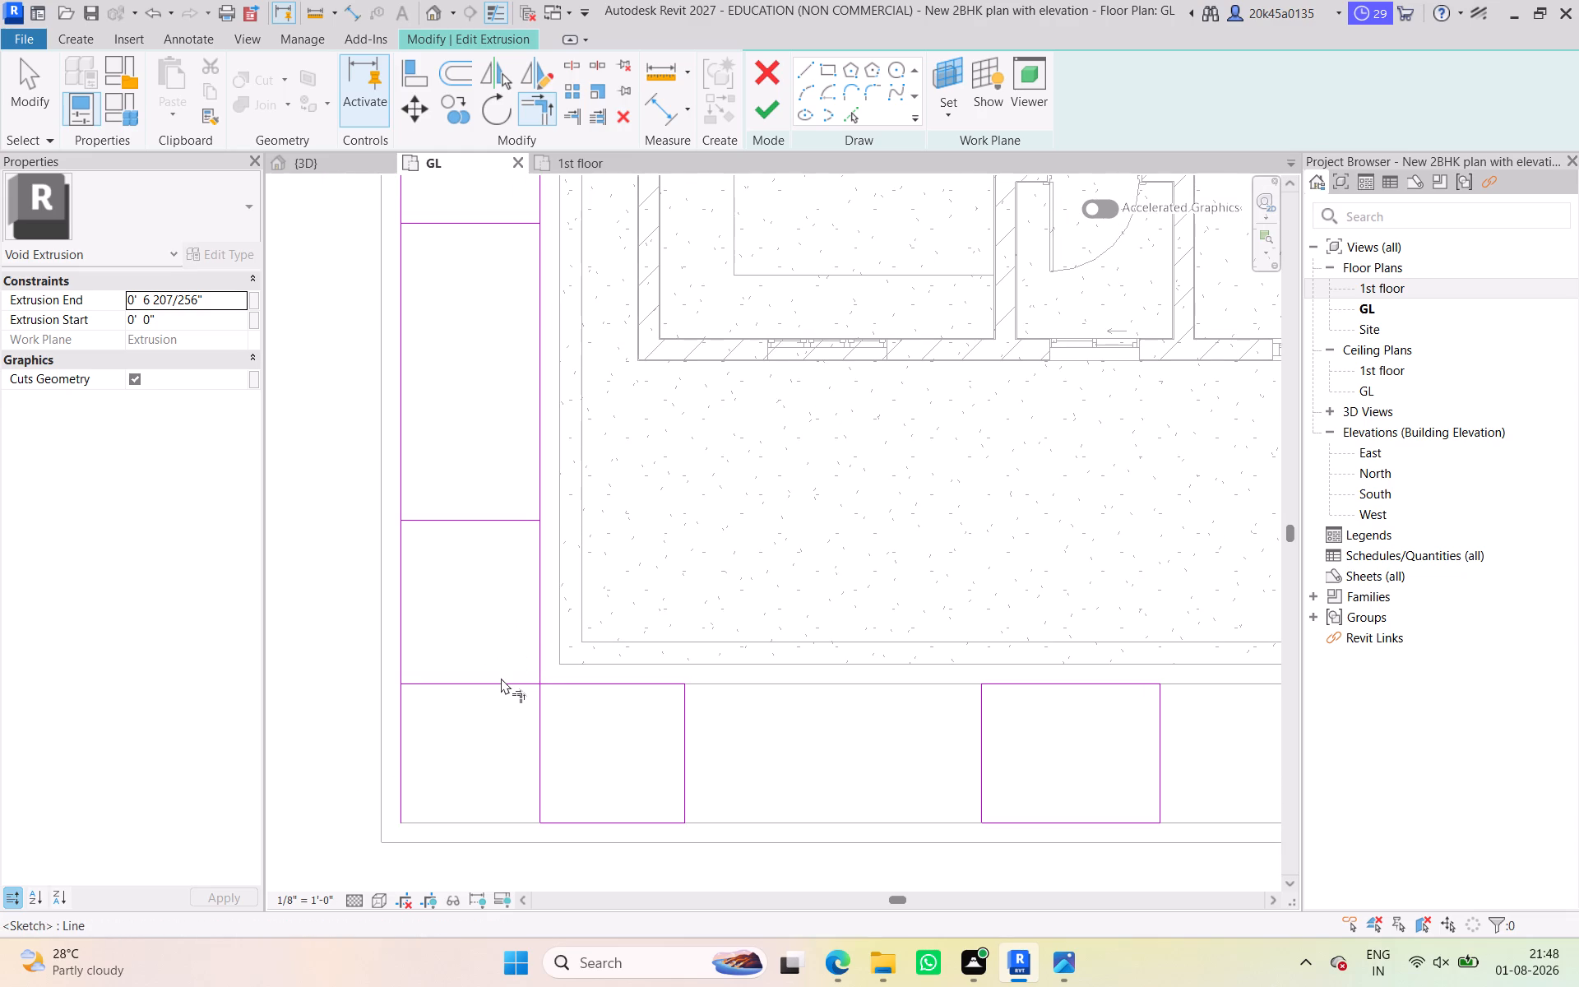
pyautogui.click(514, 522)
pyautogui.click(408, 571)
pyautogui.click(452, 527)
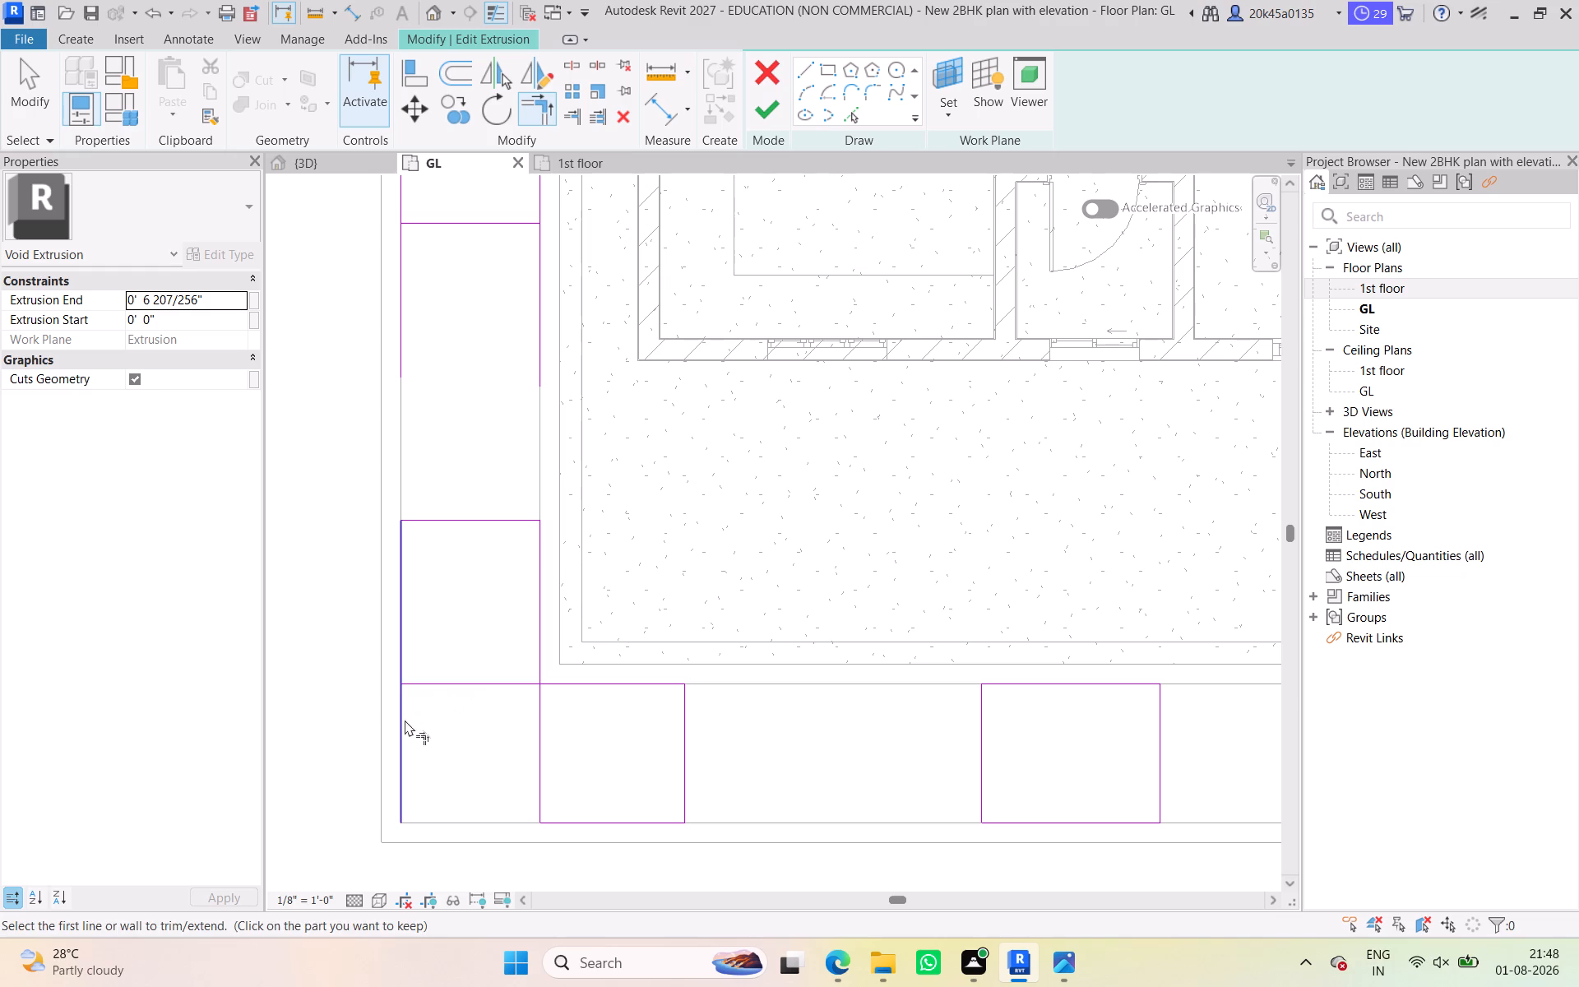
pyautogui.click(434, 678)
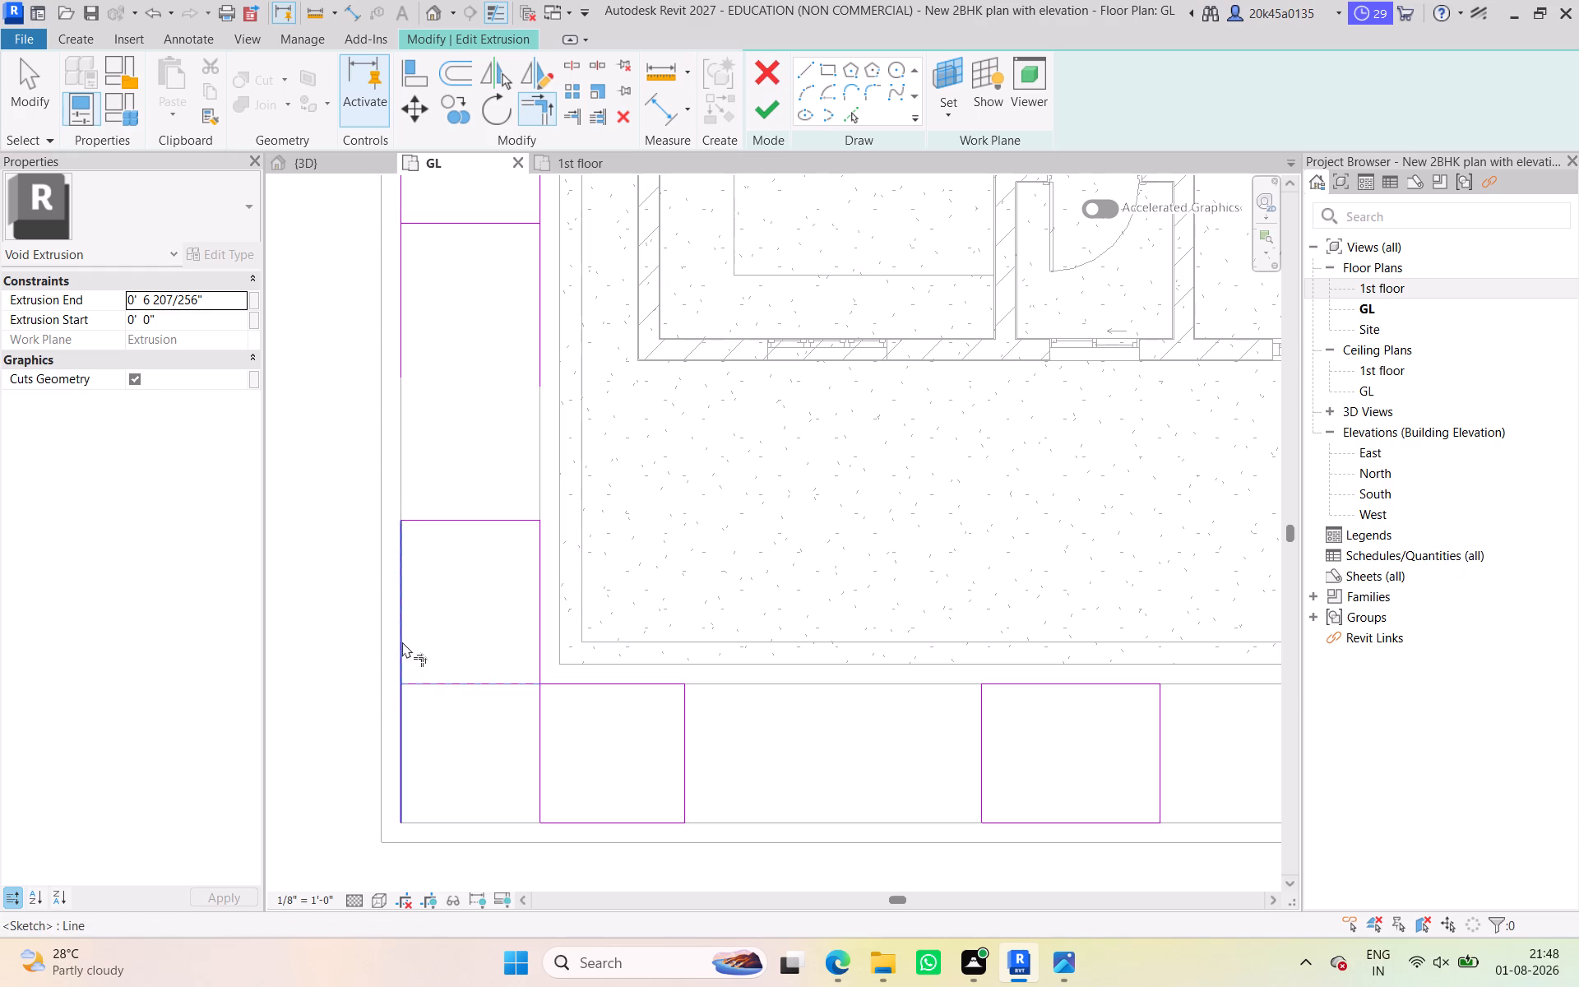
pyautogui.click(402, 642)
# Trim the left run's long edges to both dividers of the next 6' segment above the corner box to form a closed box.
pyautogui.scroll(-2, 442, 619)
pyautogui.moveTo(446, 624); pyautogui.dragTo(461, 812, button='middle')
pyautogui.moveTo(507, 598); pyautogui.dragTo(512, 666, button='middle')
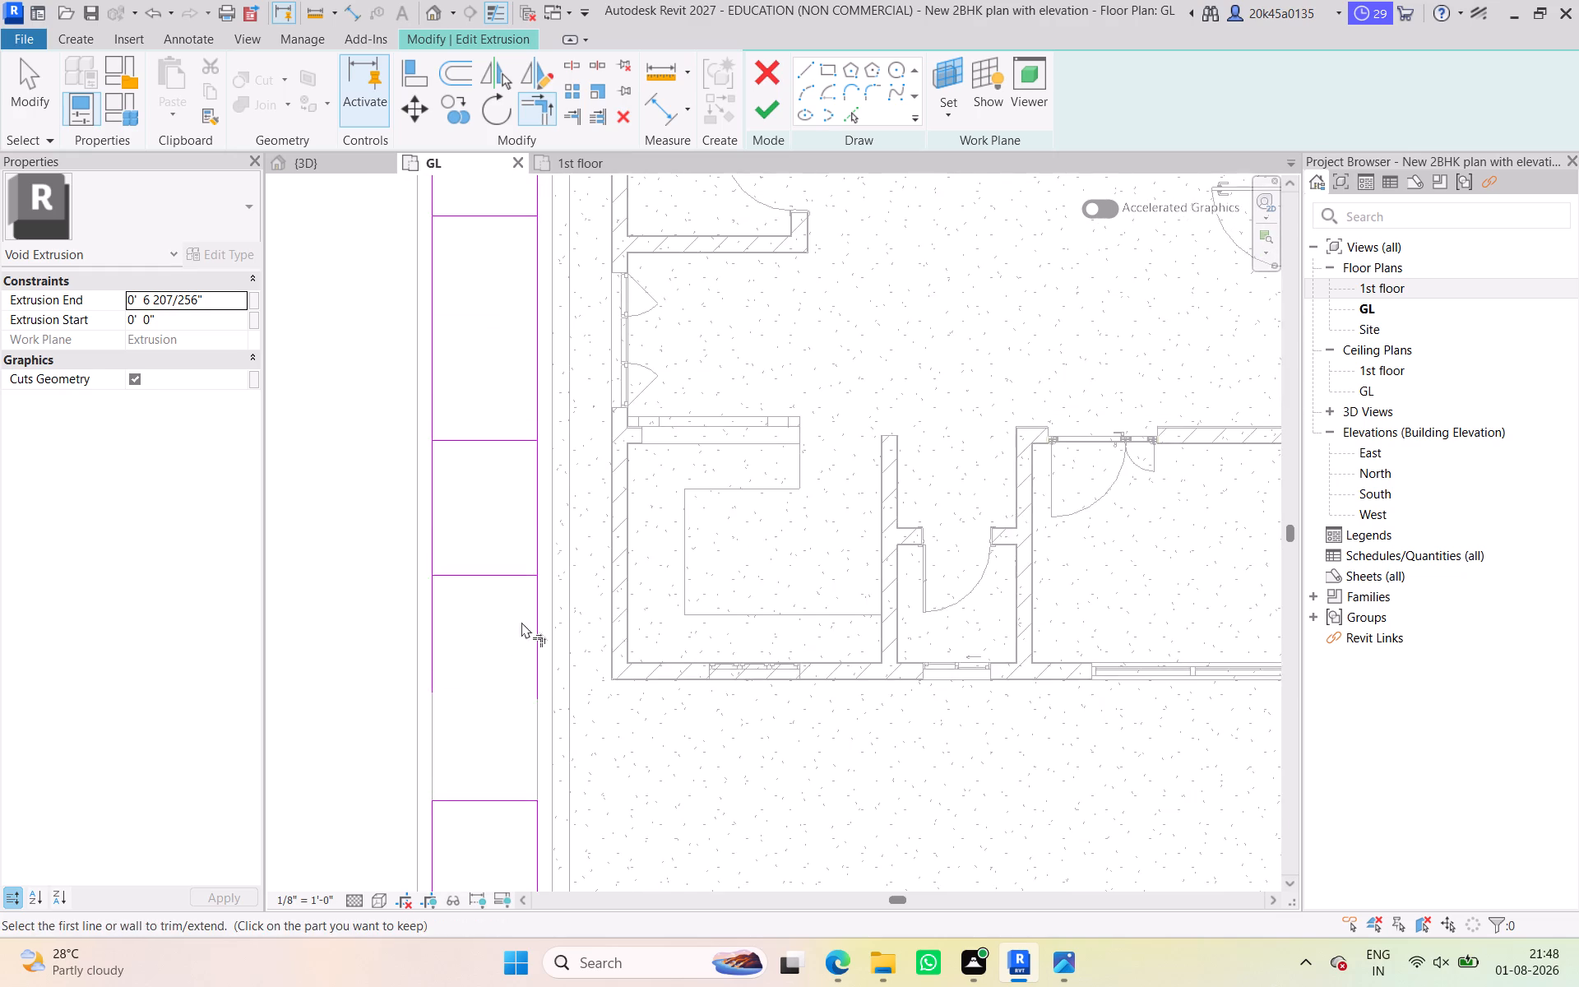
pyautogui.scroll(3, 521, 619)
pyautogui.click(539, 475)
pyautogui.click(507, 550)
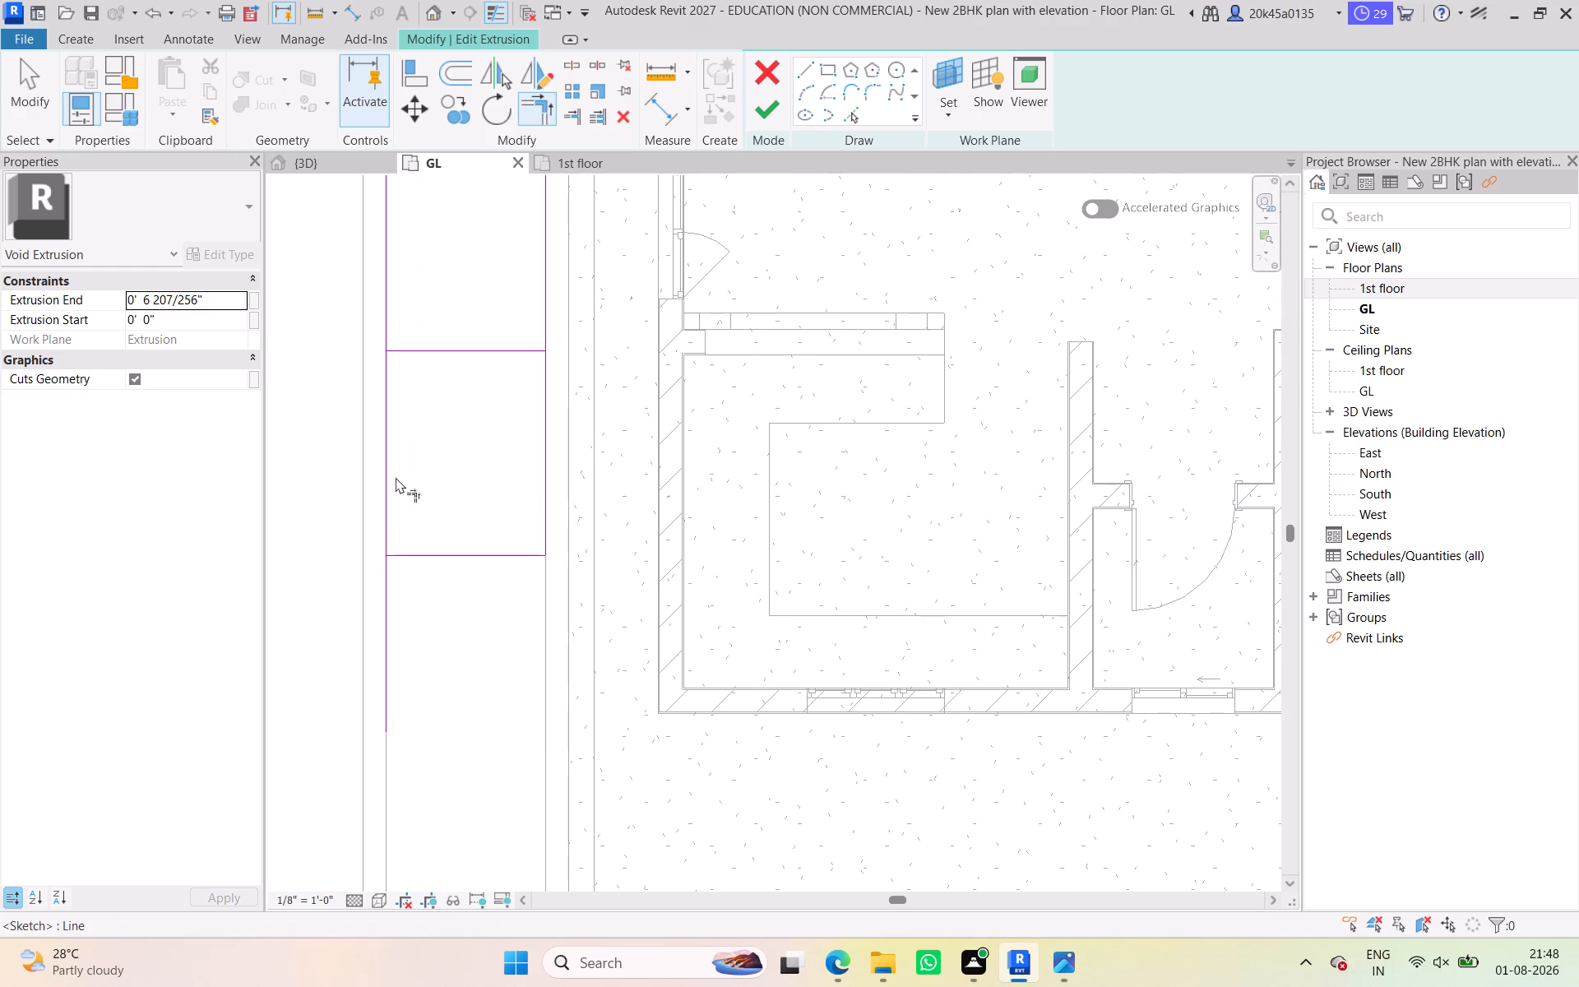
pyautogui.click(386, 477)
pyautogui.click(424, 551)
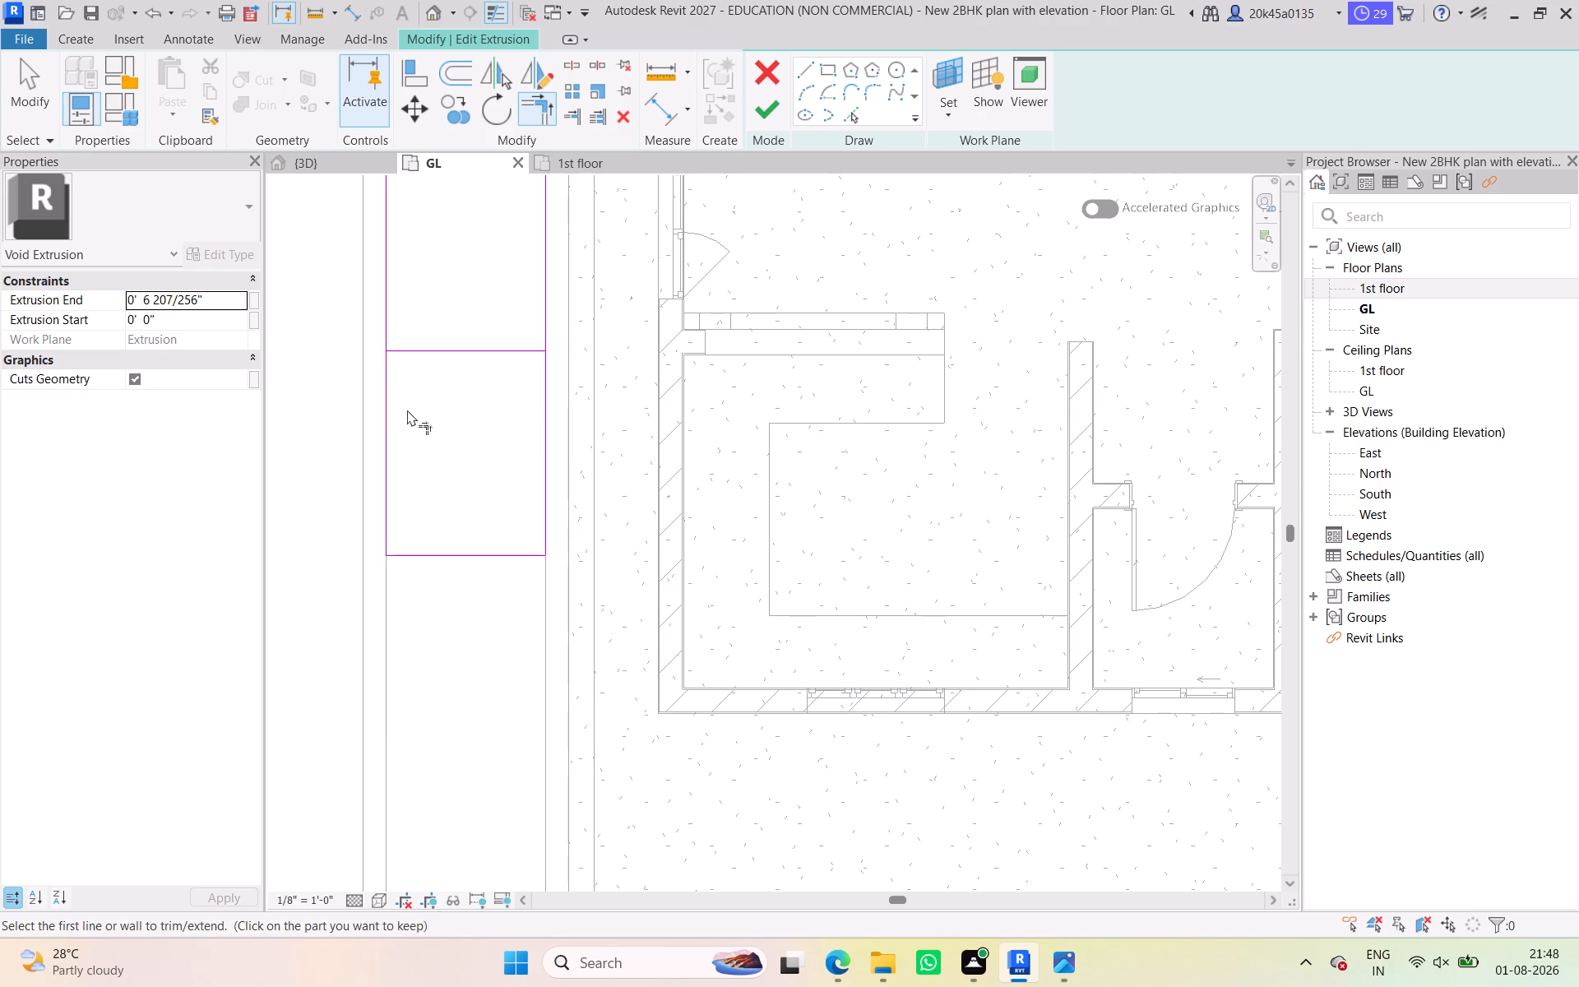
pyautogui.click(390, 397)
pyautogui.click(428, 353)
pyautogui.click(539, 383)
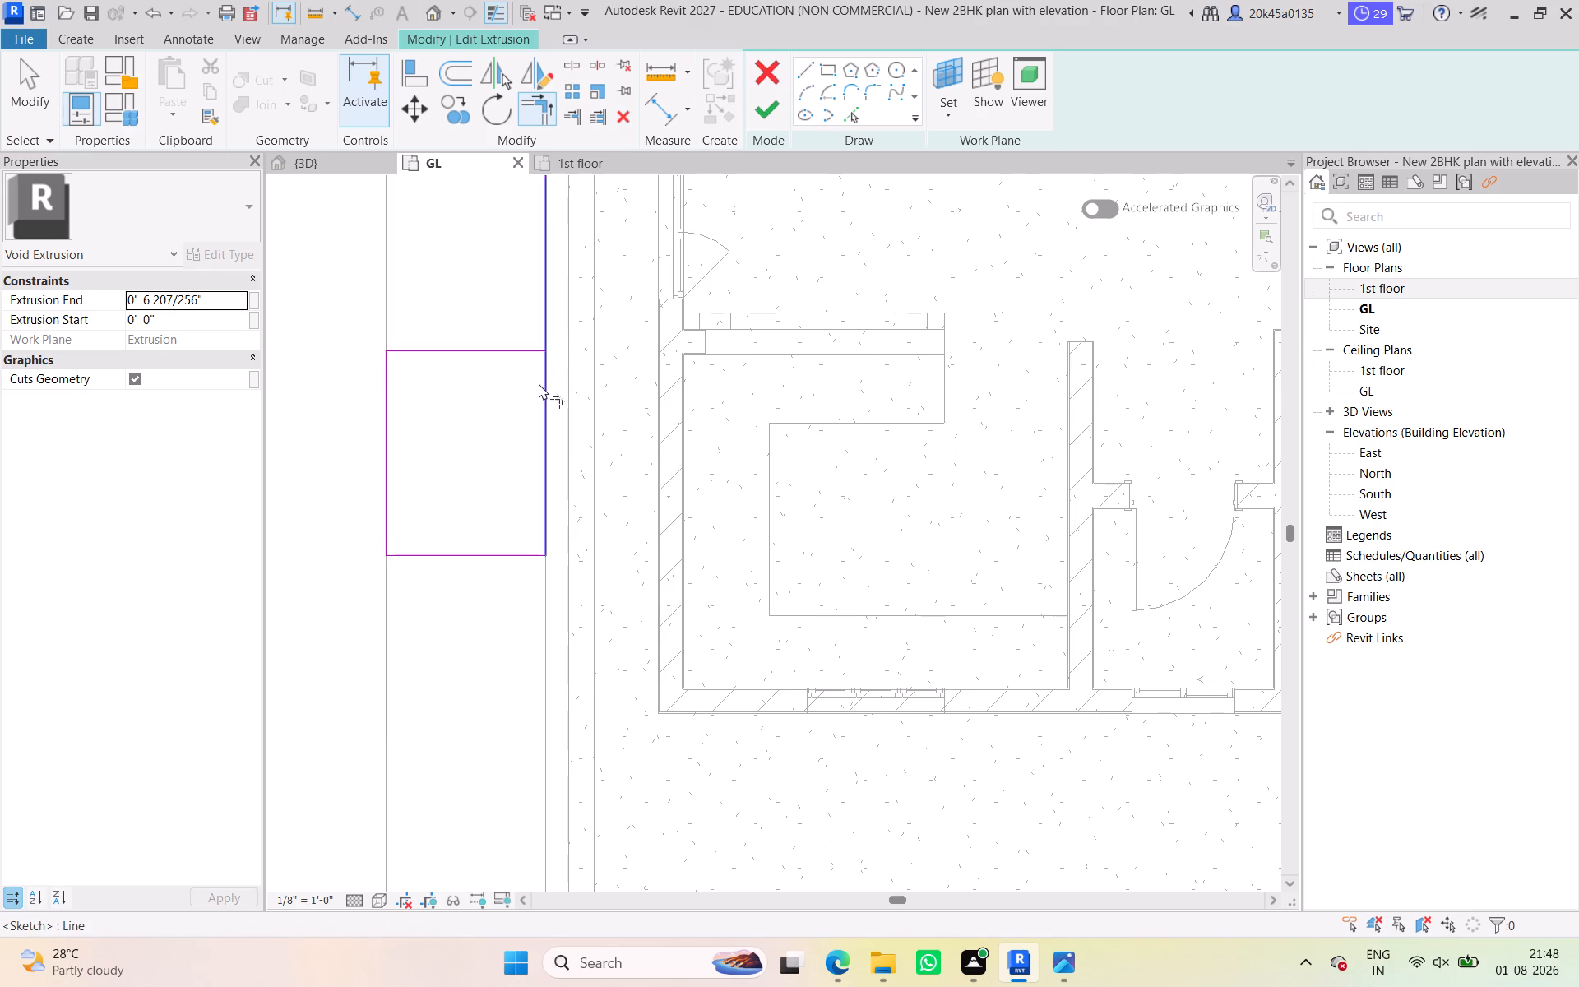
pyautogui.click(520, 355)
# Trim the left run's long edges to both dividers of the following 6' segment, beside the small room, to form a closed box.
pyautogui.scroll(-1, 503, 426)
pyautogui.moveTo(499, 446); pyautogui.dragTo(494, 872, button='middle')
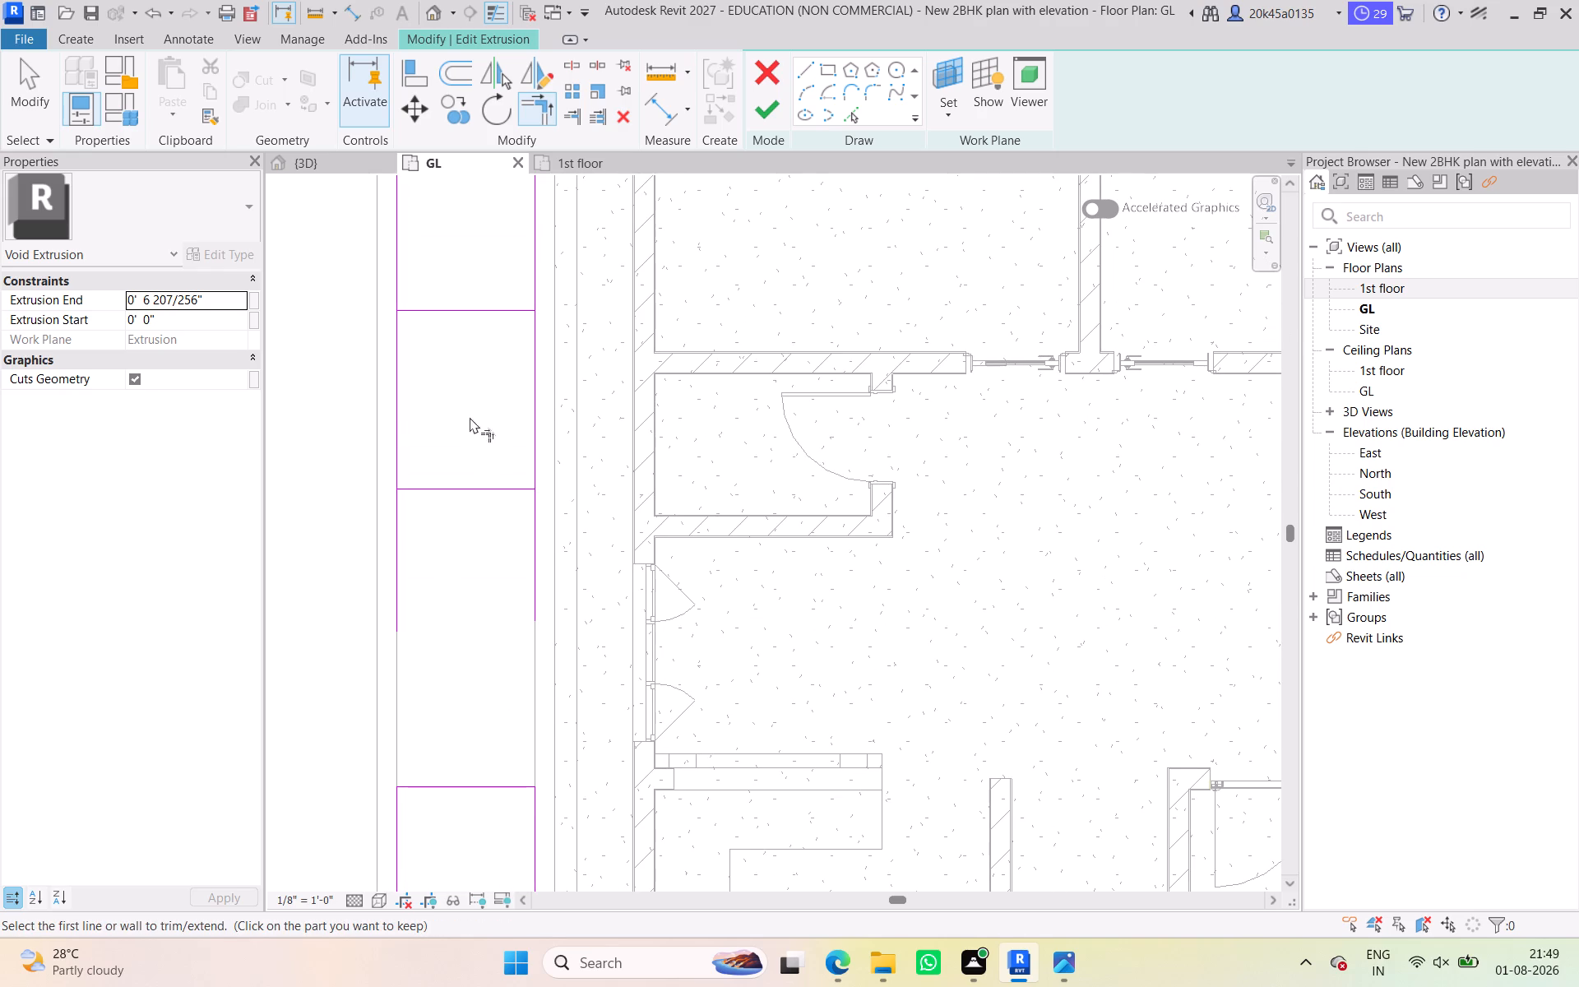
pyautogui.click(398, 425)
pyautogui.click(438, 482)
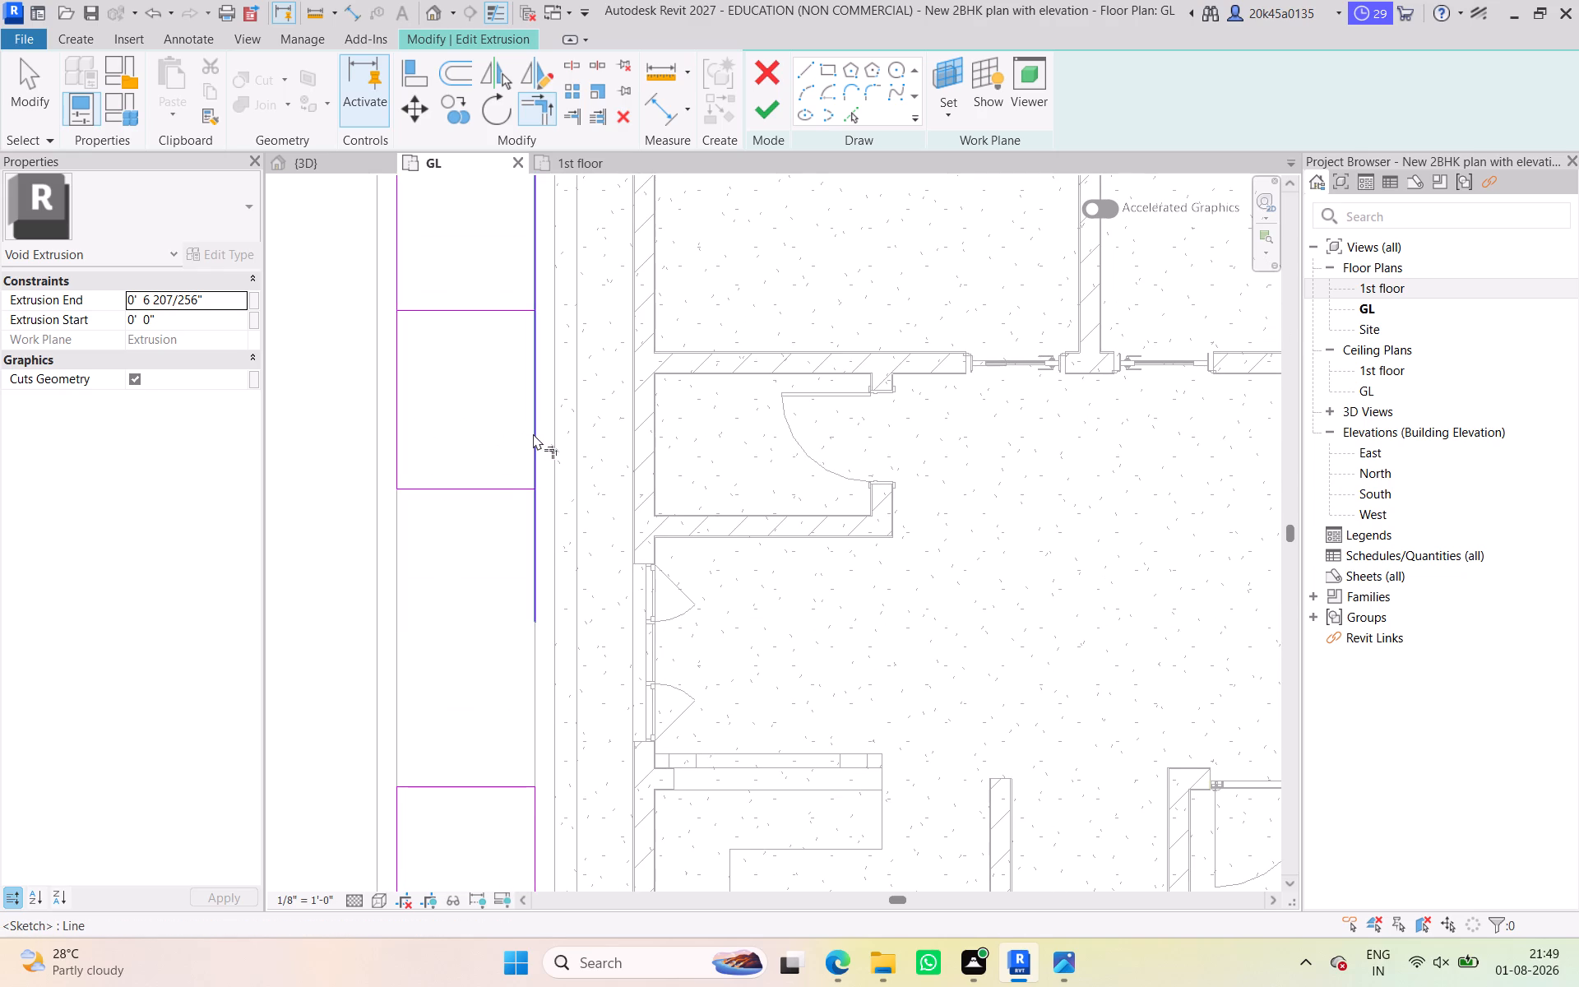
pyautogui.click(533, 433)
pyautogui.click(494, 486)
pyautogui.click(516, 312)
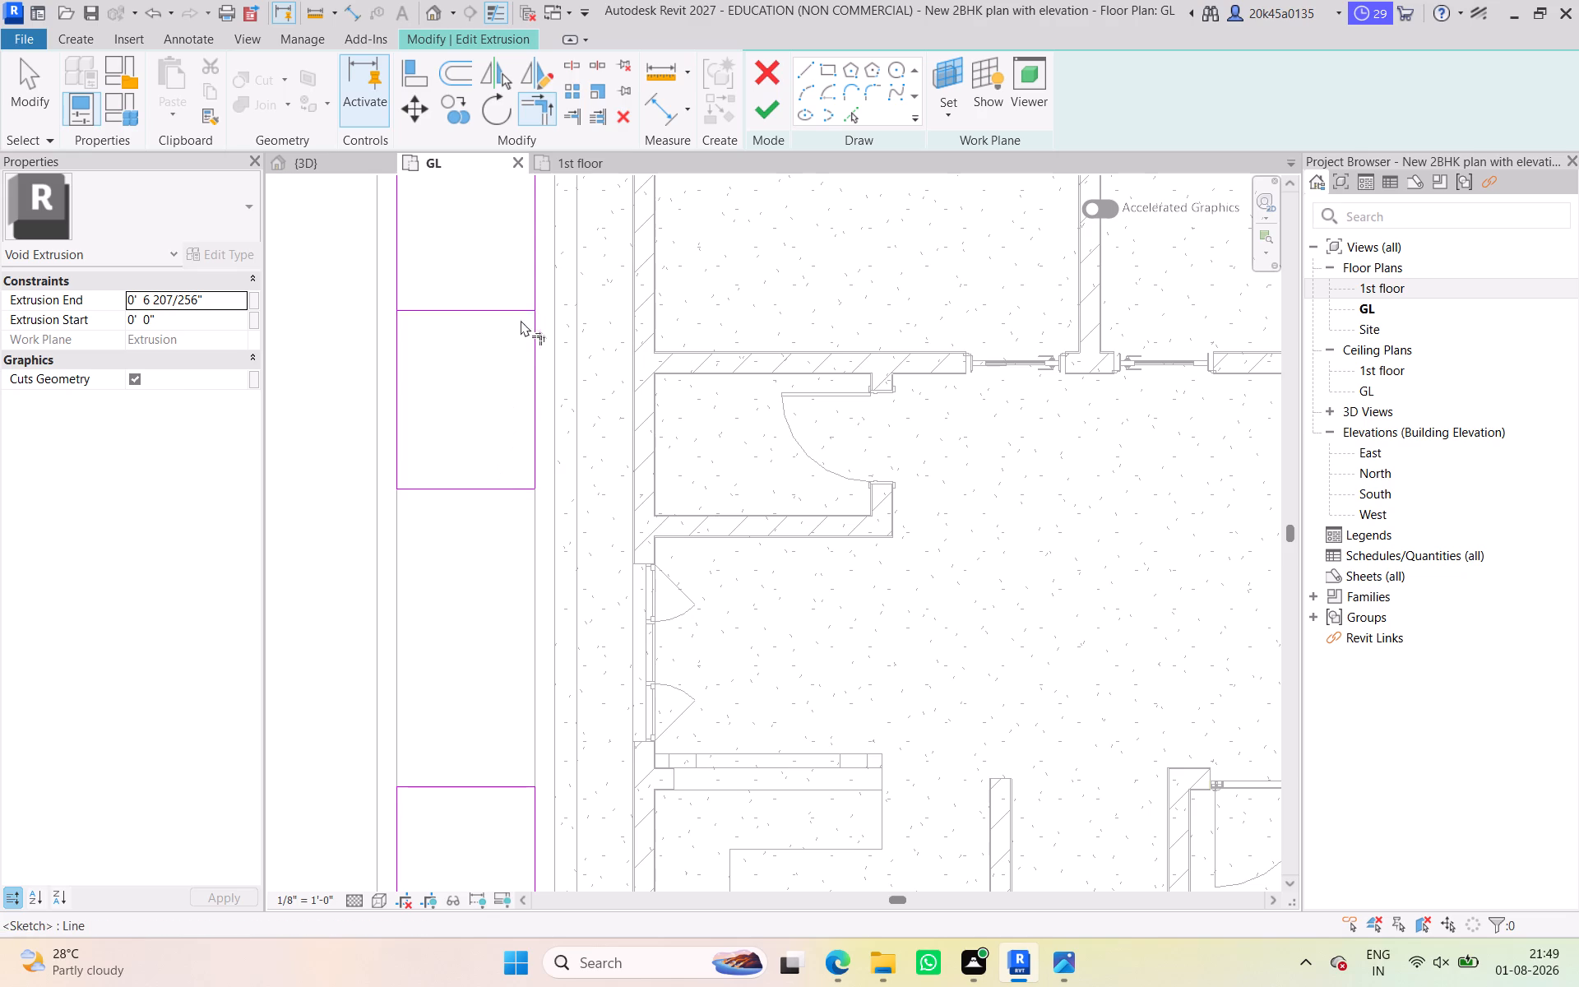
pyautogui.click(539, 340)
pyautogui.click(446, 308)
pyautogui.click(401, 359)
# Trim the left run's long edges to both dividers of the 6' segment nearest the upper-left corner to form a closed box.
pyautogui.moveTo(464, 369); pyautogui.dragTo(462, 913, button='middle')
pyautogui.click(530, 457)
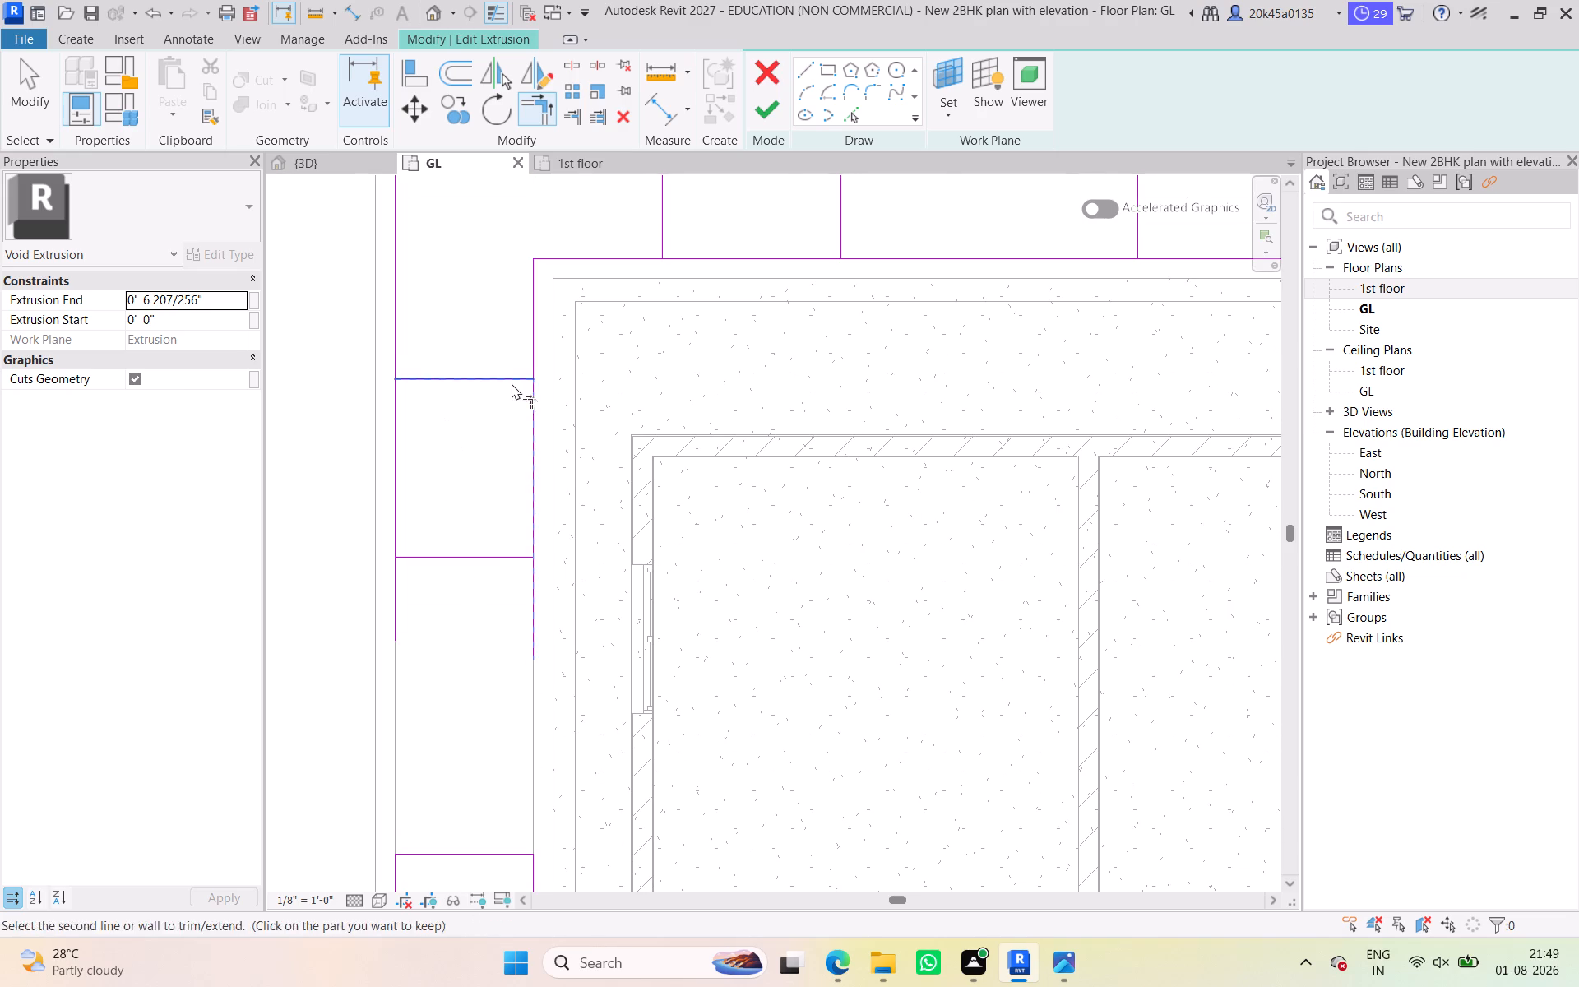
pyautogui.click(512, 382)
pyautogui.click(401, 416)
pyautogui.click(424, 377)
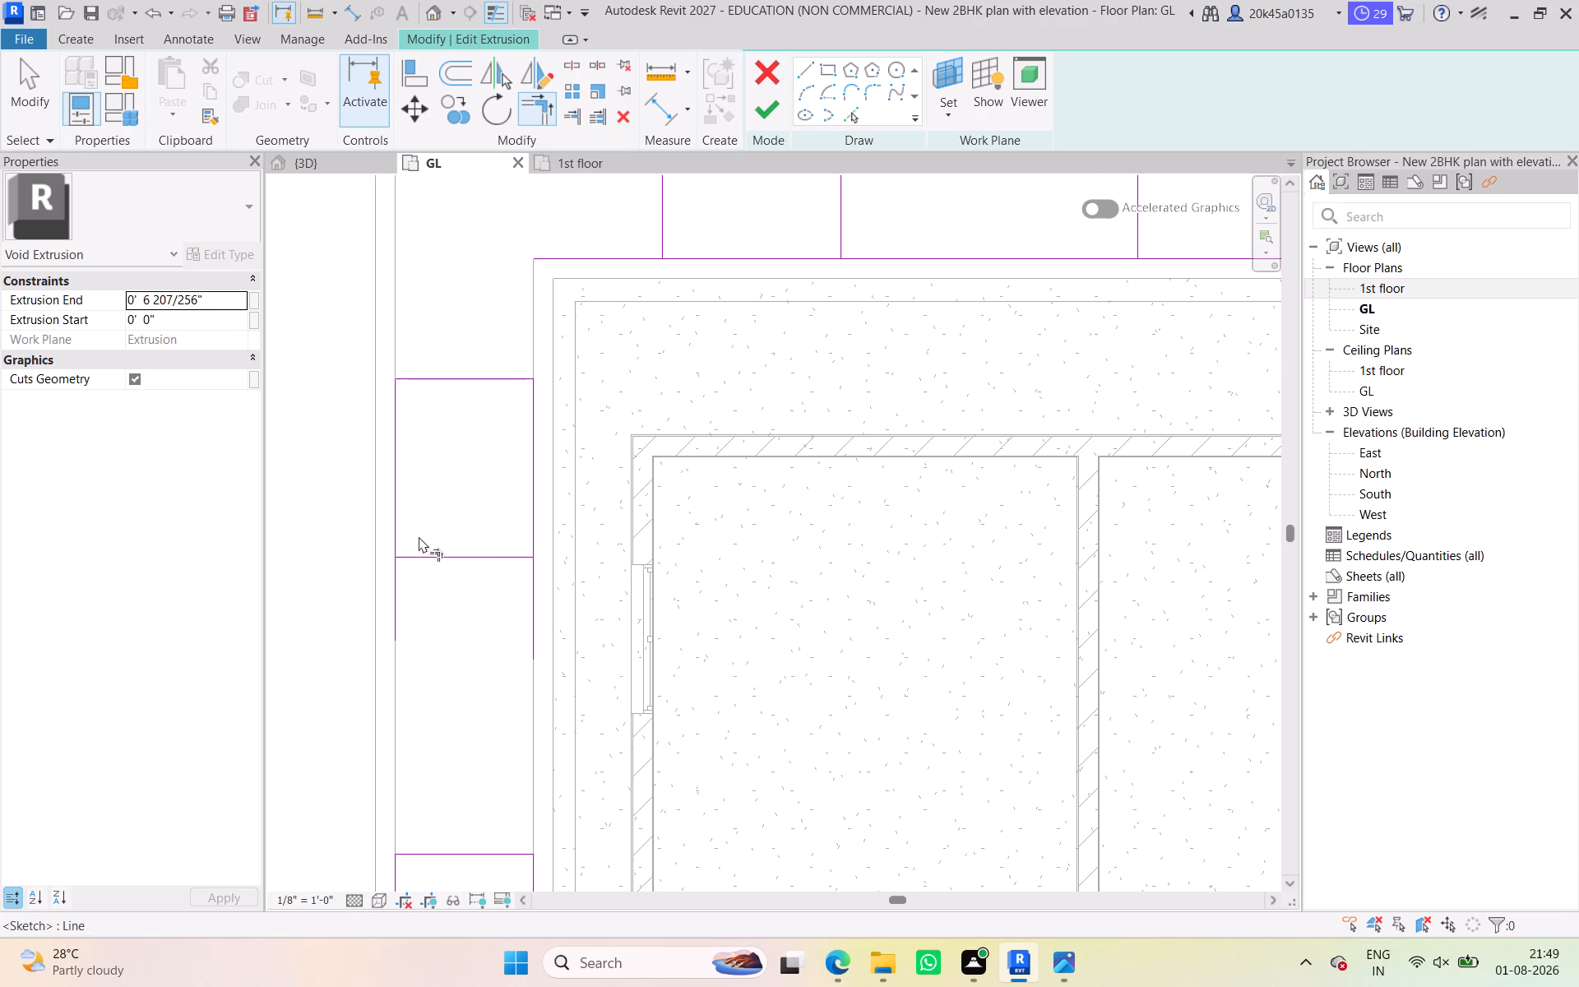
pyautogui.click(419, 559)
pyautogui.click(394, 521)
pyautogui.click(530, 527)
pyautogui.click(509, 556)
# Trim the upper run's long edges to both dividers of the 6' segment nearest the upper-left corner to form a closed box.
pyautogui.moveTo(485, 446); pyautogui.dragTo(478, 776, button='middle')
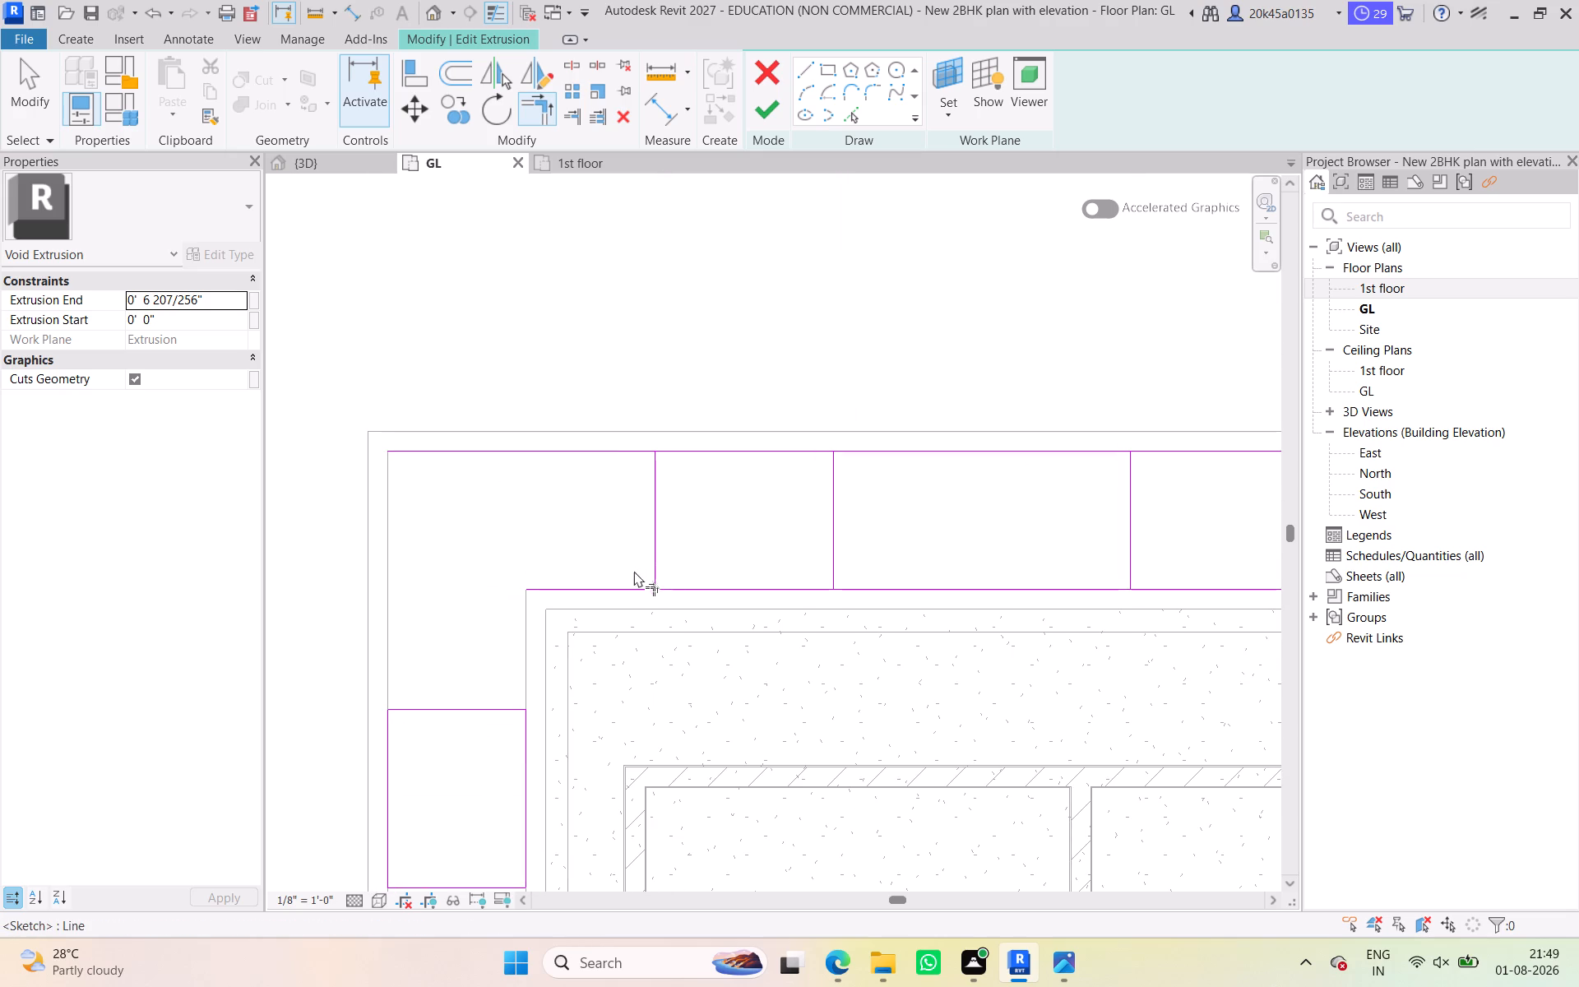
pyautogui.click(680, 588)
pyautogui.click(658, 553)
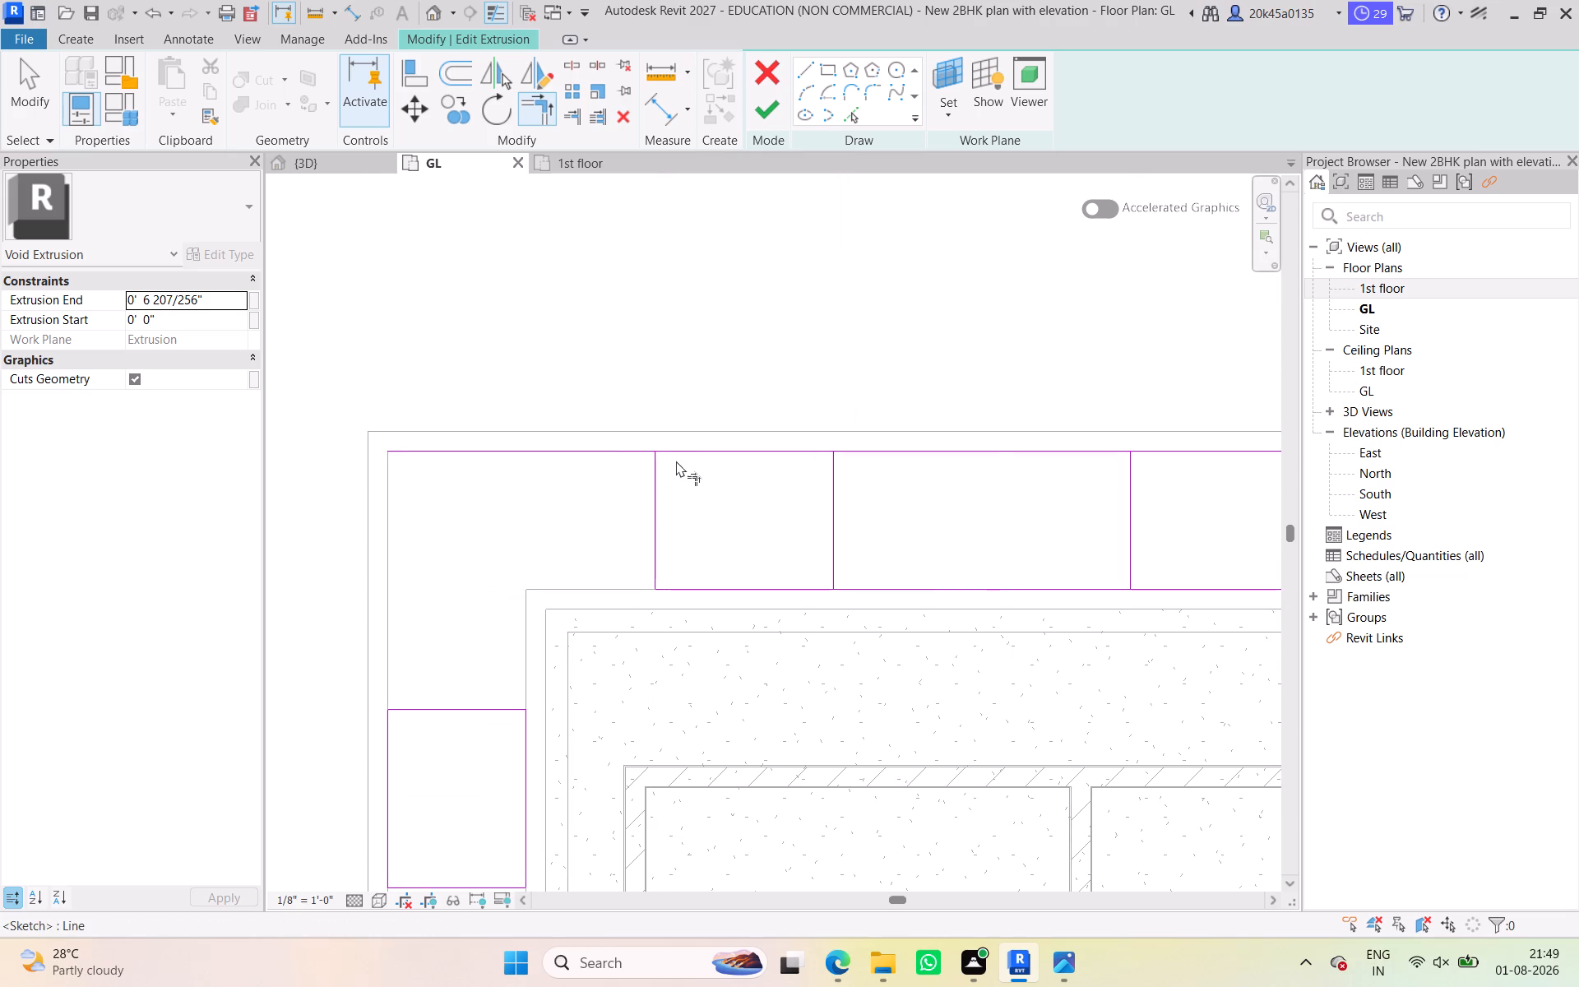
pyautogui.click(680, 453)
pyautogui.click(657, 493)
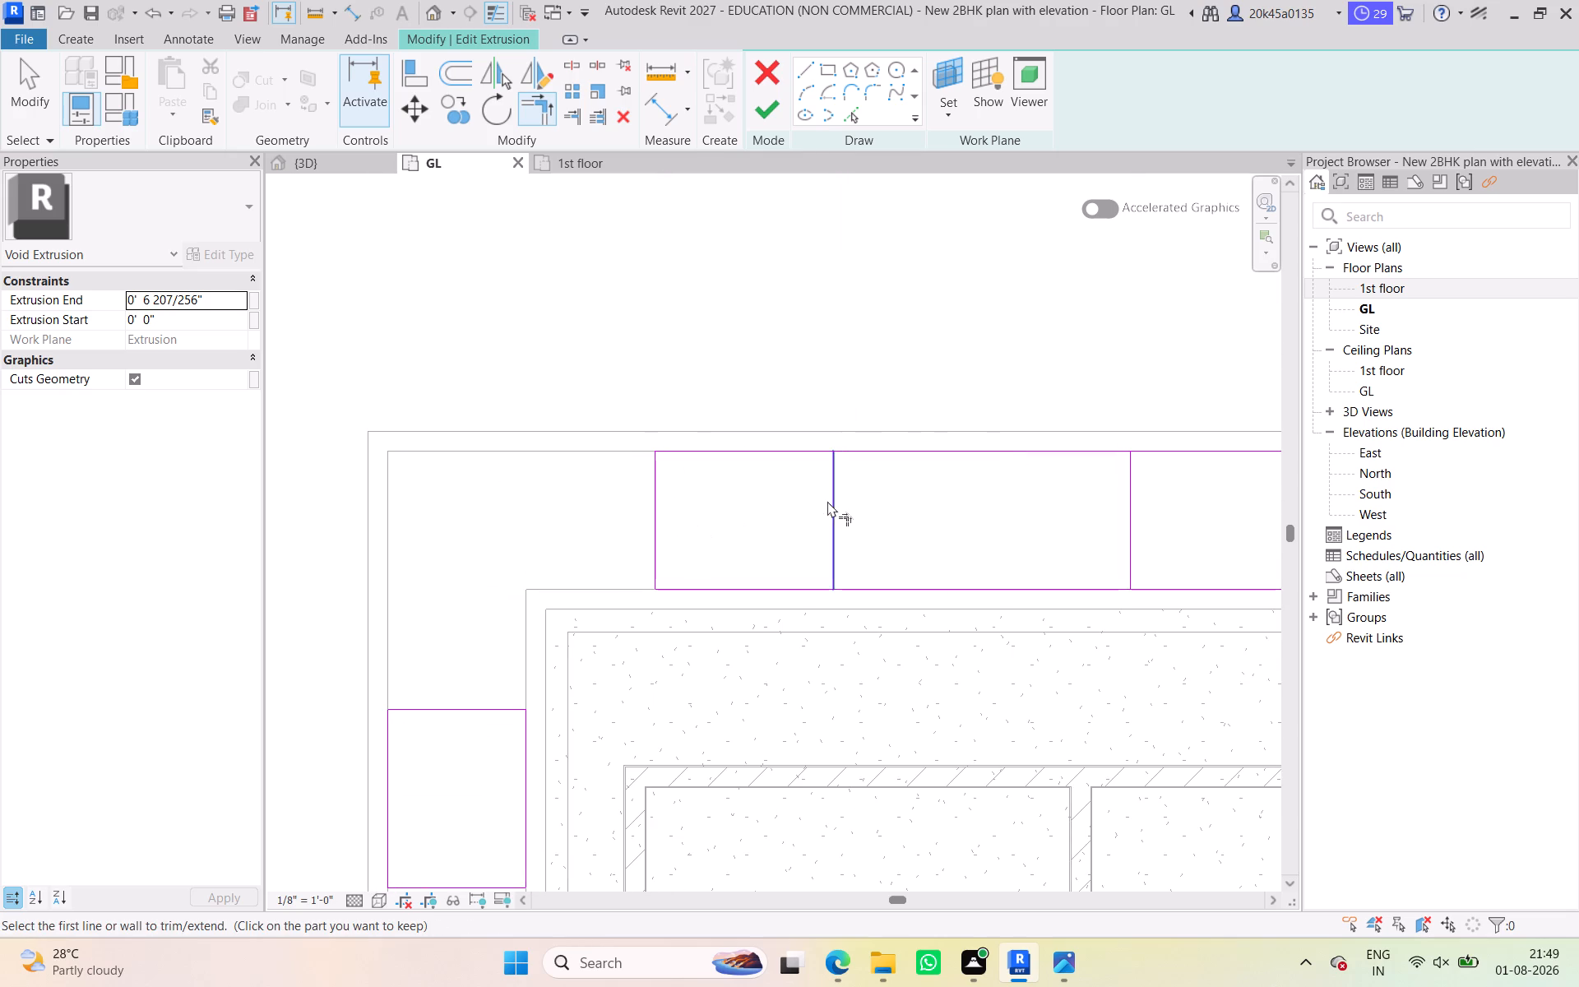
pyautogui.click(828, 501)
pyautogui.click(794, 451)
pyautogui.click(780, 584)
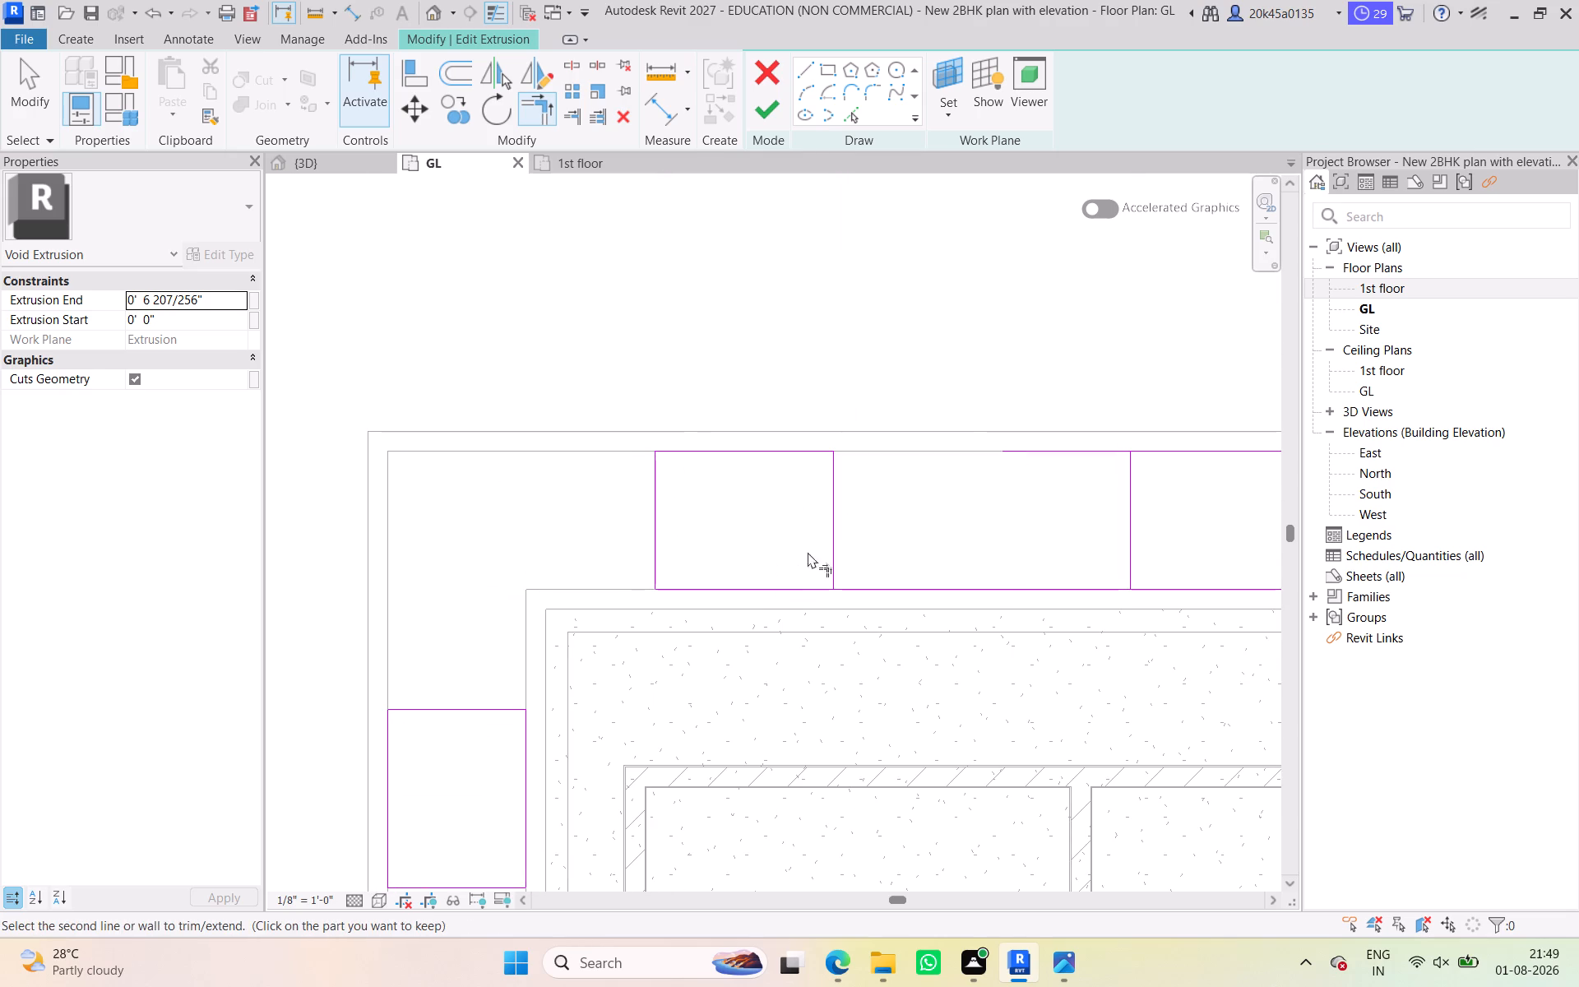
pyautogui.click(831, 539)
# Trim the upper run's long edges to both dividers of its middle 6' segment to form a closed box.
pyautogui.moveTo(917, 518); pyautogui.dragTo(604, 535, button='middle')
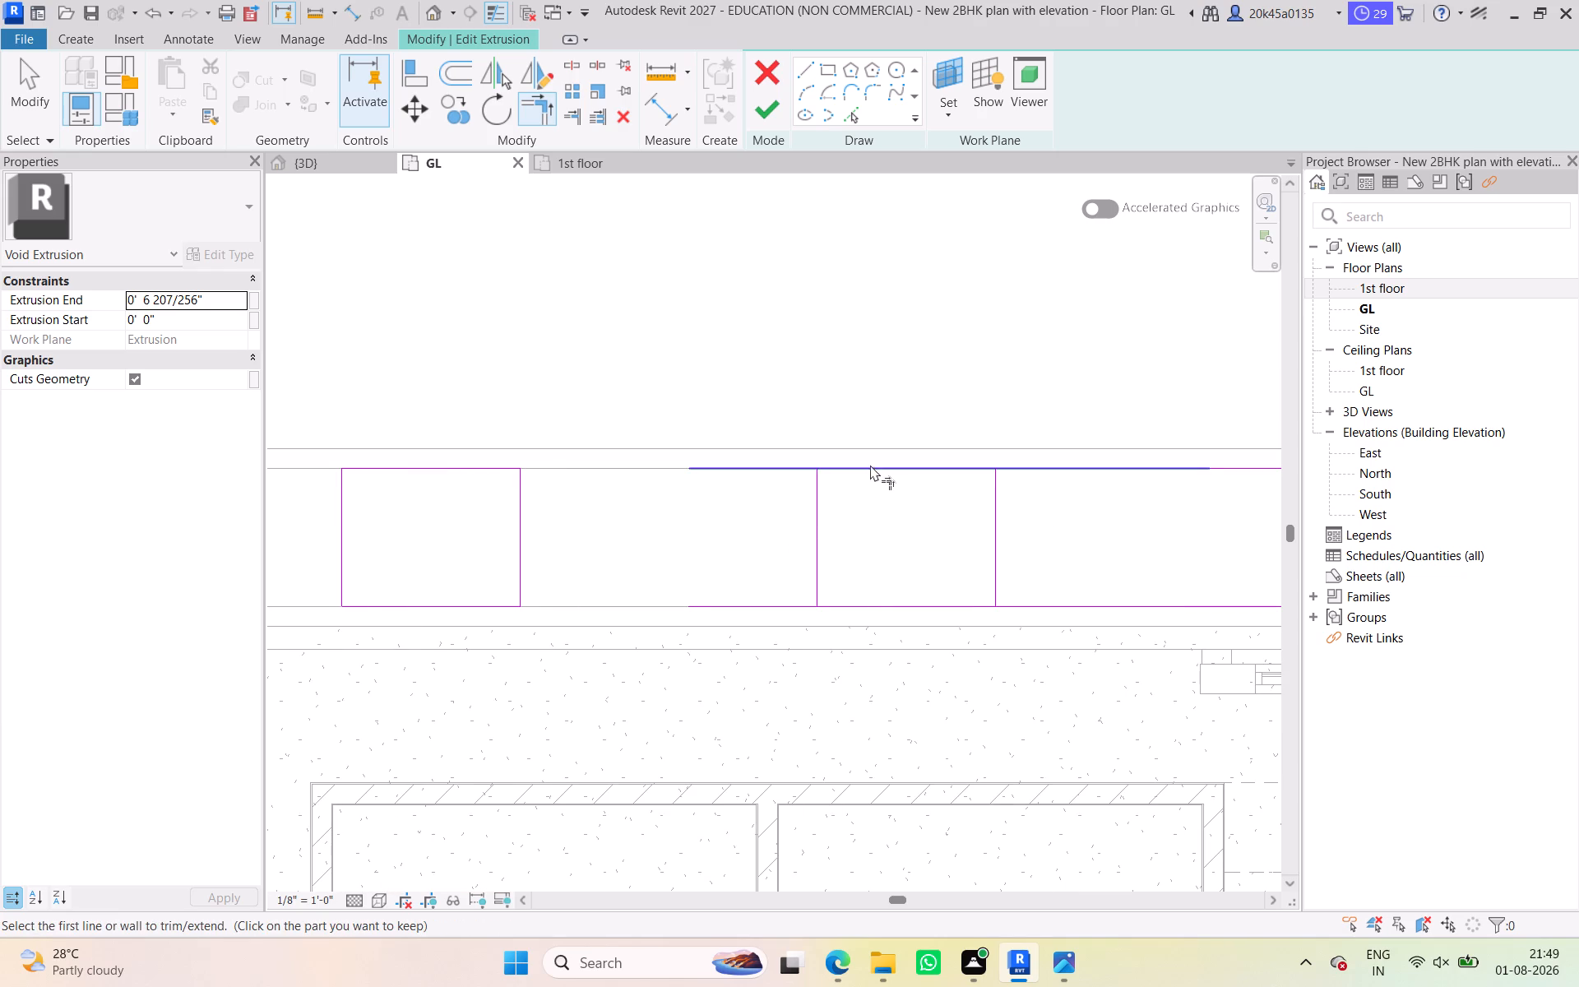
pyautogui.click(870, 465)
pyautogui.click(822, 511)
pyautogui.click(864, 599)
pyautogui.click(823, 568)
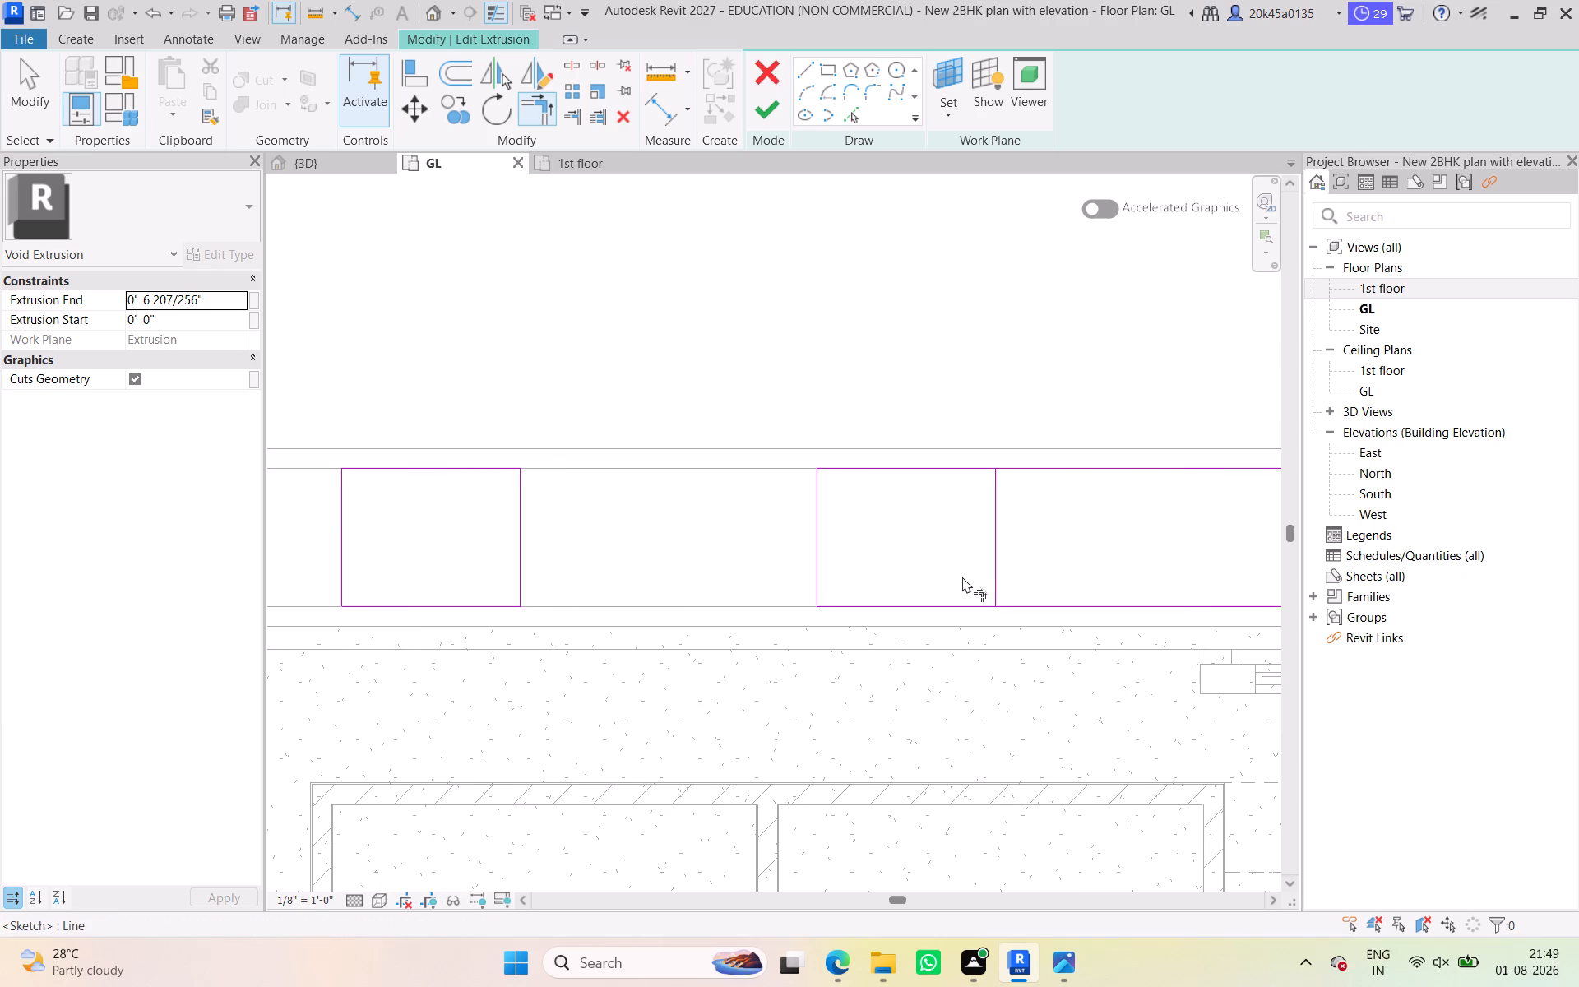
pyautogui.click(990, 579)
pyautogui.click(974, 601)
pyautogui.click(956, 473)
pyautogui.click(987, 510)
# Trim the upper run's long edges to both dividers of the 6' segment nearest the upper-right corner to form a closed box.
pyautogui.moveTo(975, 507); pyautogui.dragTo(472, 522, button='middle')
pyautogui.click(838, 481)
pyautogui.moveTo(794, 523); pyautogui.dragTo(796, 528)
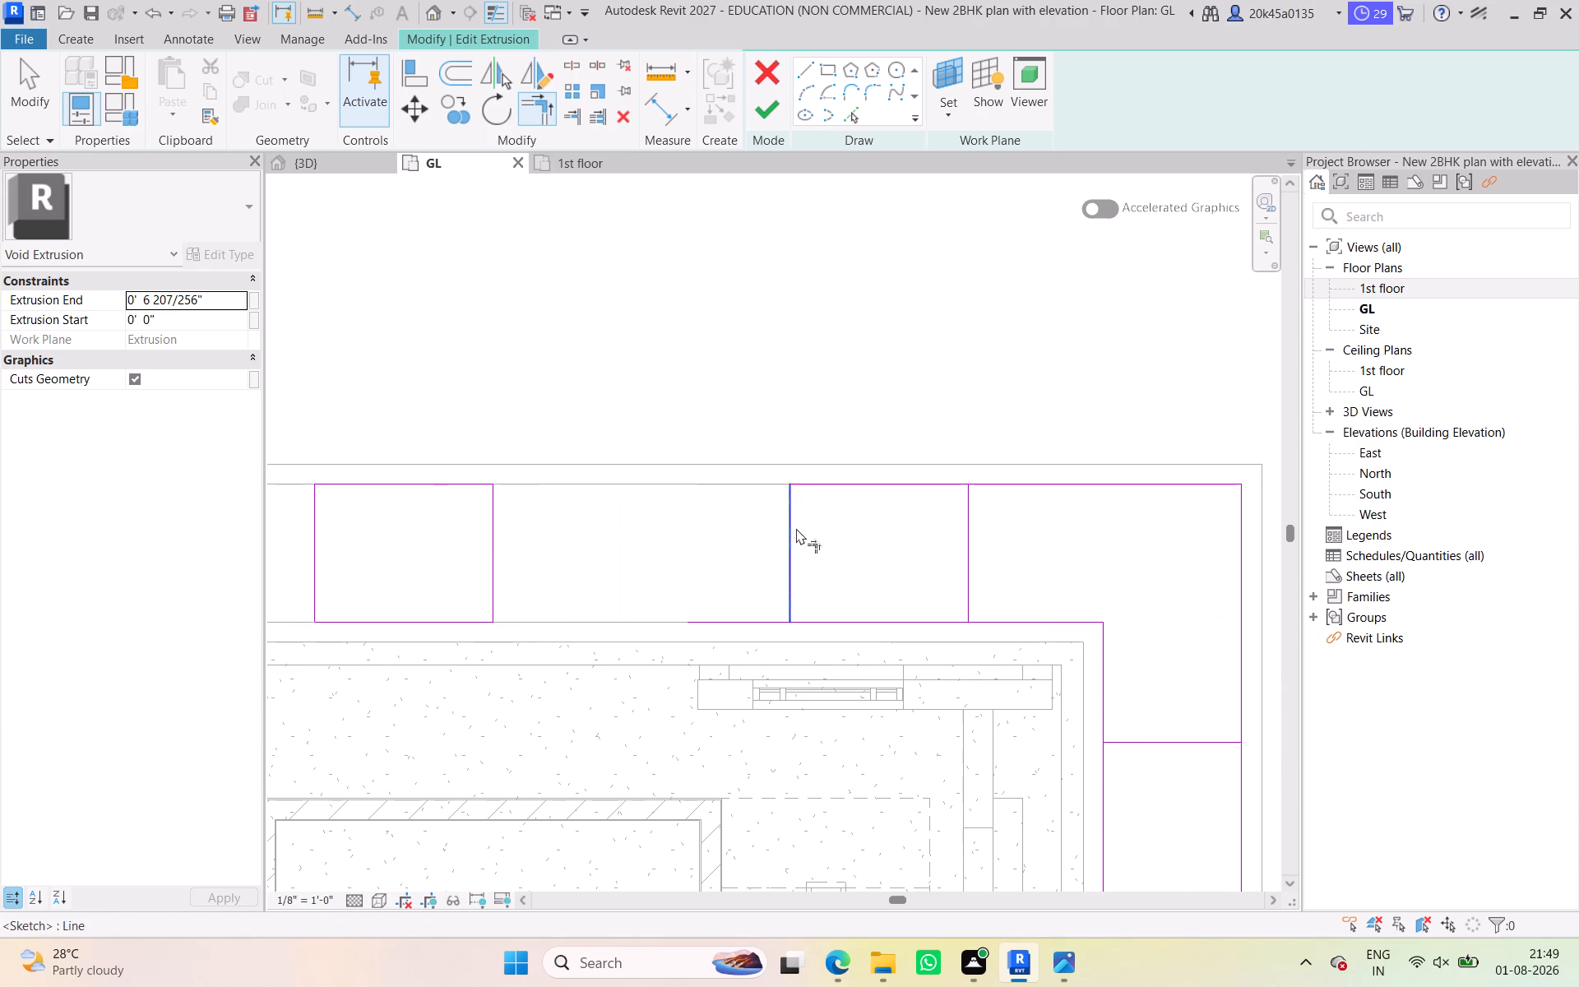
pyautogui.moveTo(796, 528); pyautogui.dragTo(796, 531)
pyautogui.click(834, 619)
pyautogui.click(782, 577)
pyautogui.click(936, 480)
pyautogui.click(968, 520)
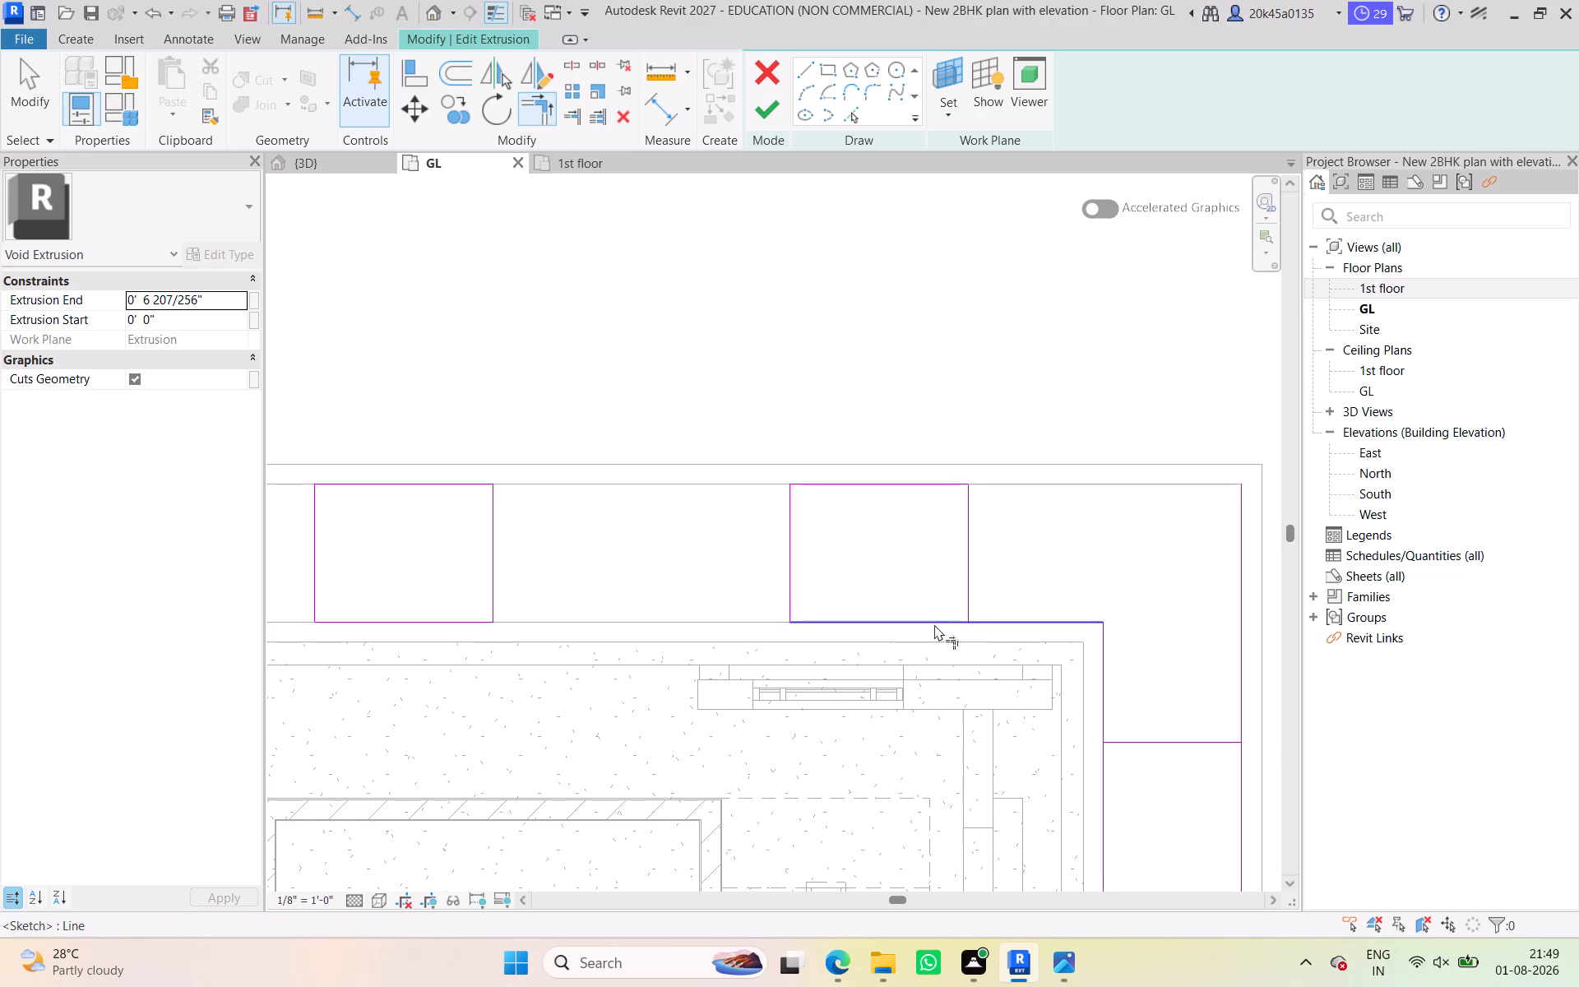
pyautogui.click(921, 618)
pyautogui.click(974, 586)
# Trim the right run's long edges to both dividers of the 6' segment nearest the upper-right corner to form a closed box.
pyautogui.moveTo(1014, 571); pyautogui.dragTo(833, 509, button='middle')
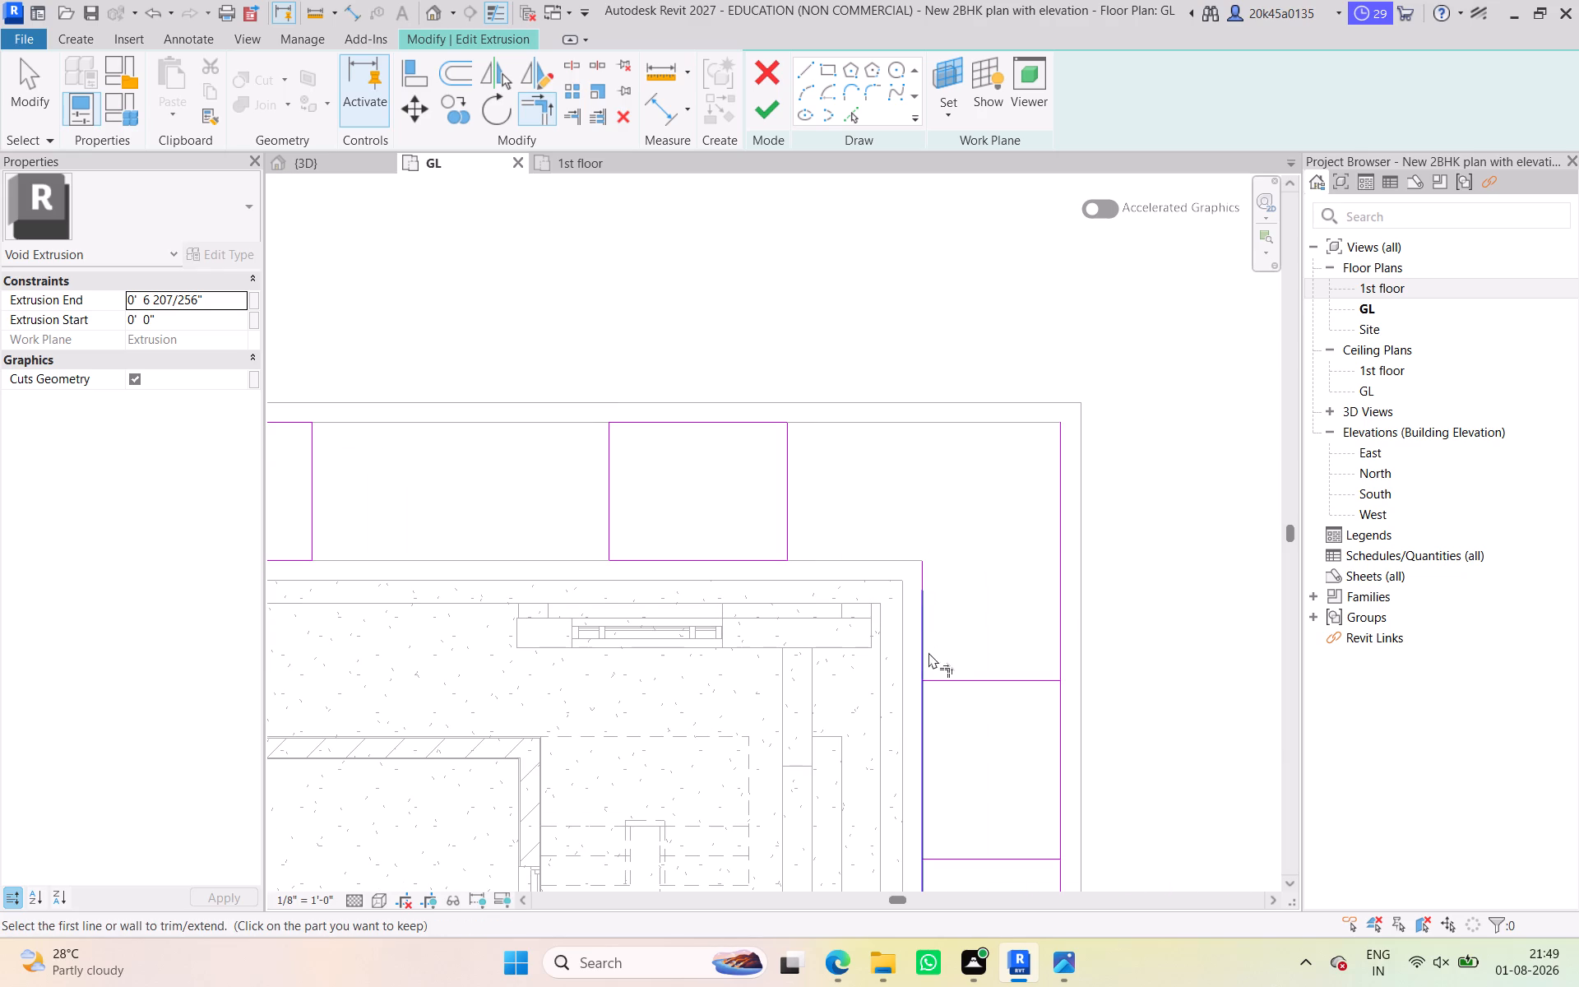
pyautogui.click(924, 705)
pyautogui.click(941, 682)
pyautogui.click(1055, 704)
pyautogui.click(1036, 685)
pyautogui.scroll(-2, 1017, 693)
pyautogui.moveTo(1003, 683); pyautogui.dragTo(887, 438, button='middle')
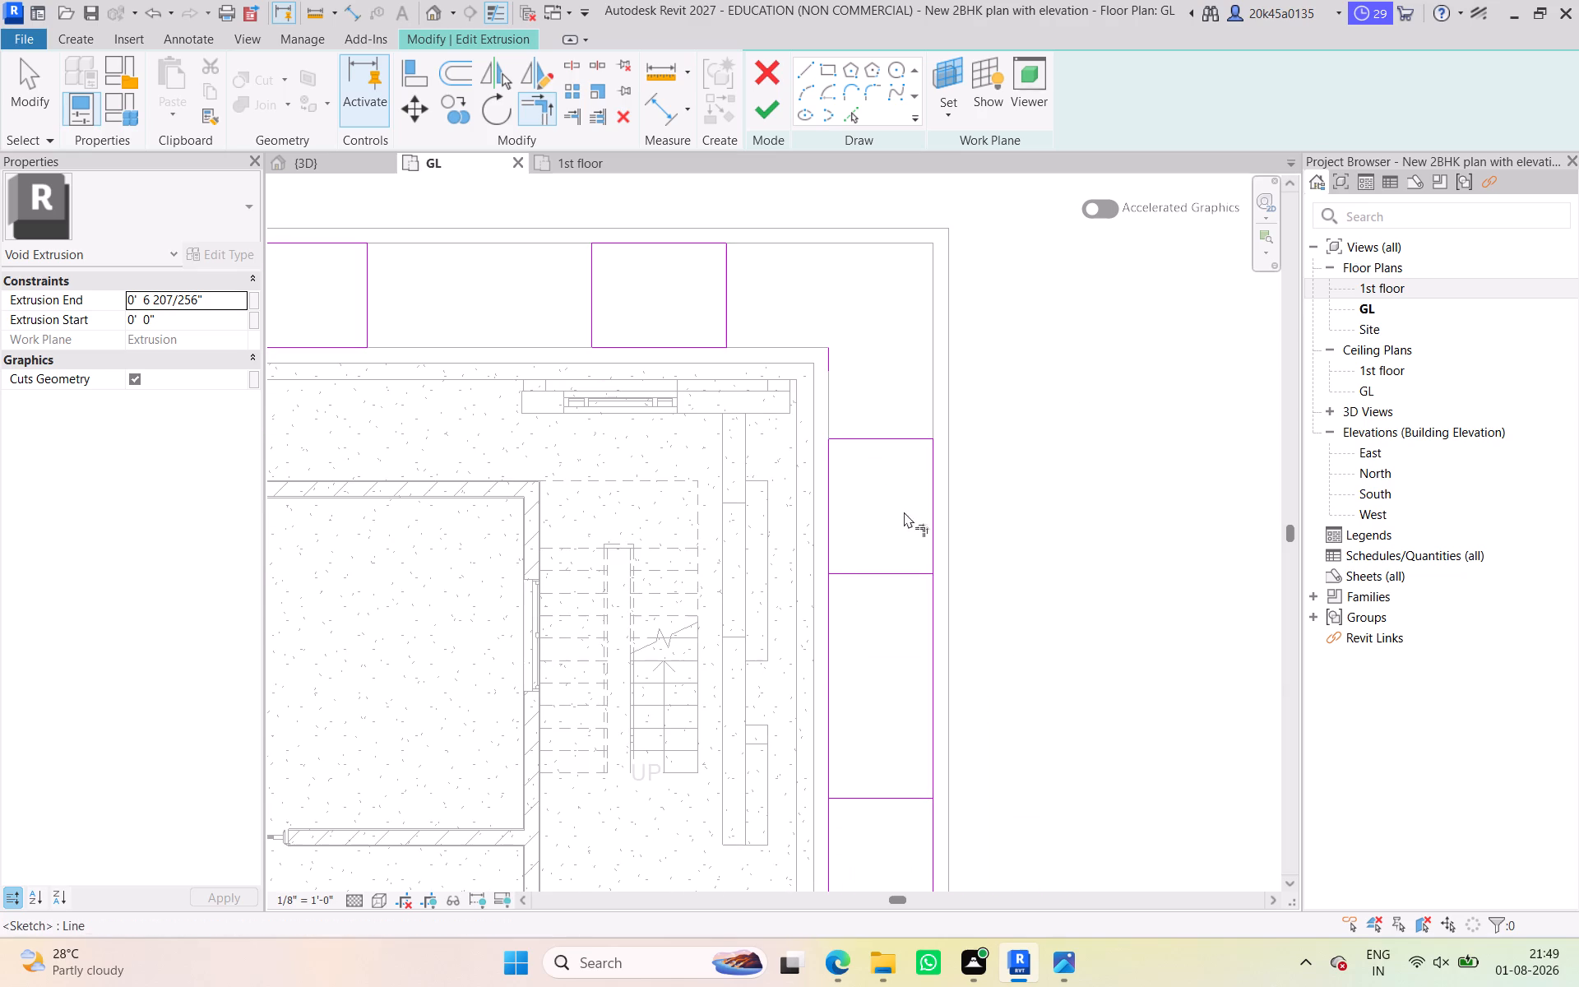
pyautogui.click(833, 539)
pyautogui.click(863, 577)
pyautogui.click(924, 535)
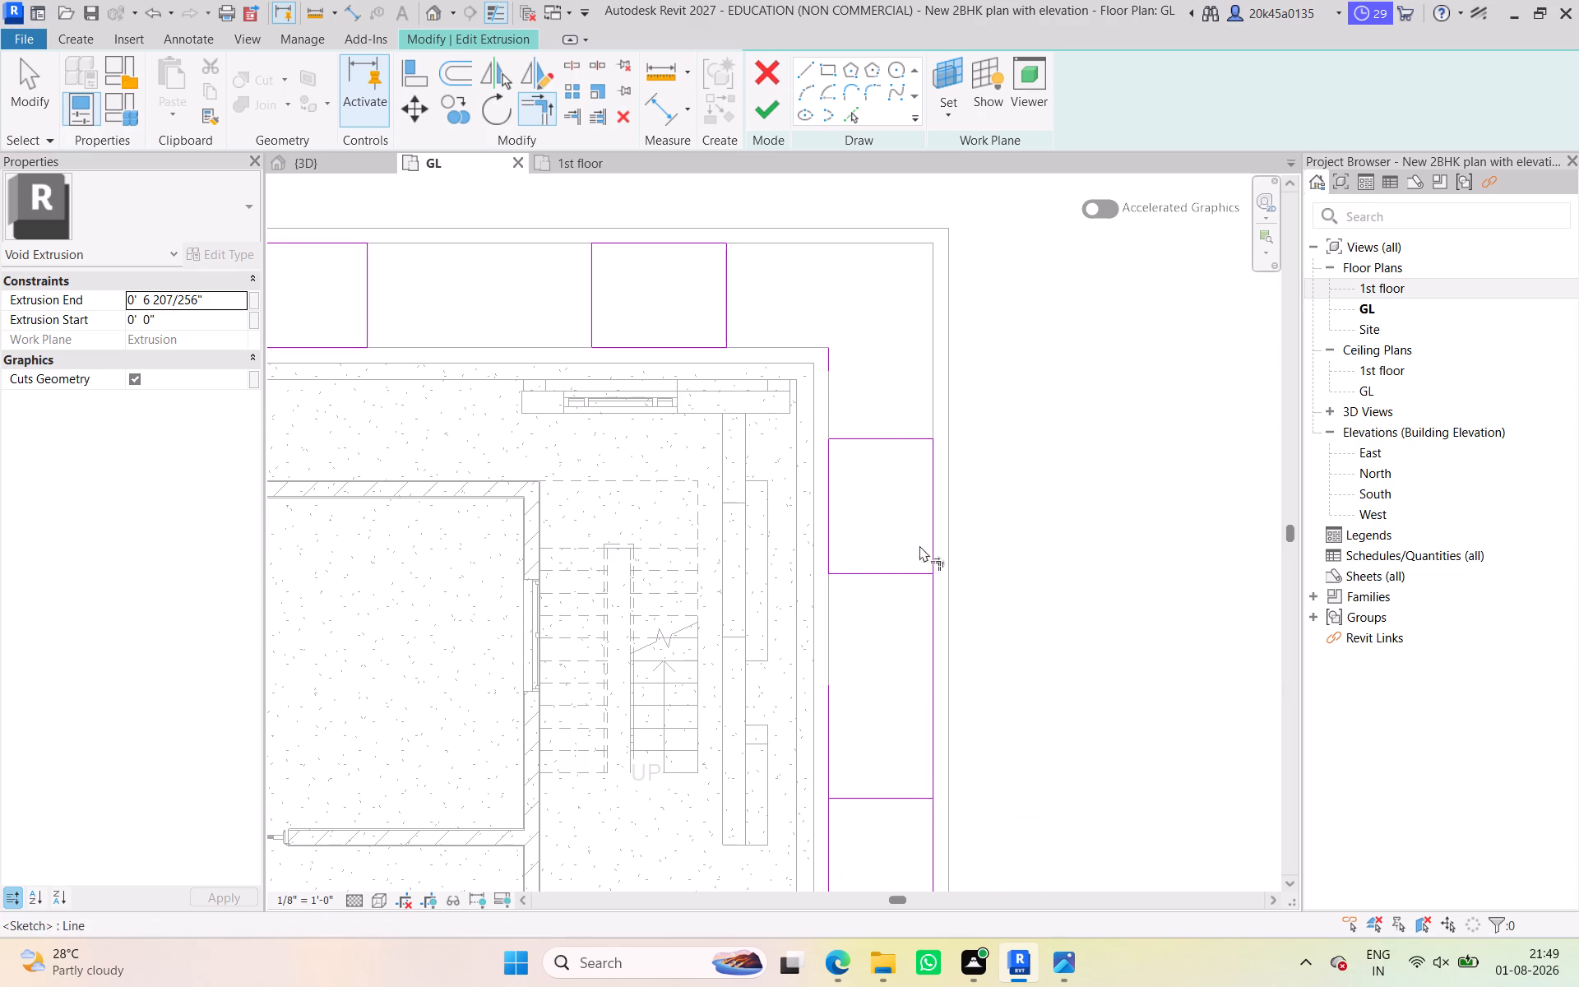
pyautogui.click(903, 568)
pyautogui.click(932, 553)
# Trim the right run's long edges to both dividers of its middle 6' segment to form a closed box.
pyautogui.scroll(-1, 890, 599)
pyautogui.moveTo(887, 596); pyautogui.dragTo(827, 389, button='middle')
pyautogui.click(781, 624)
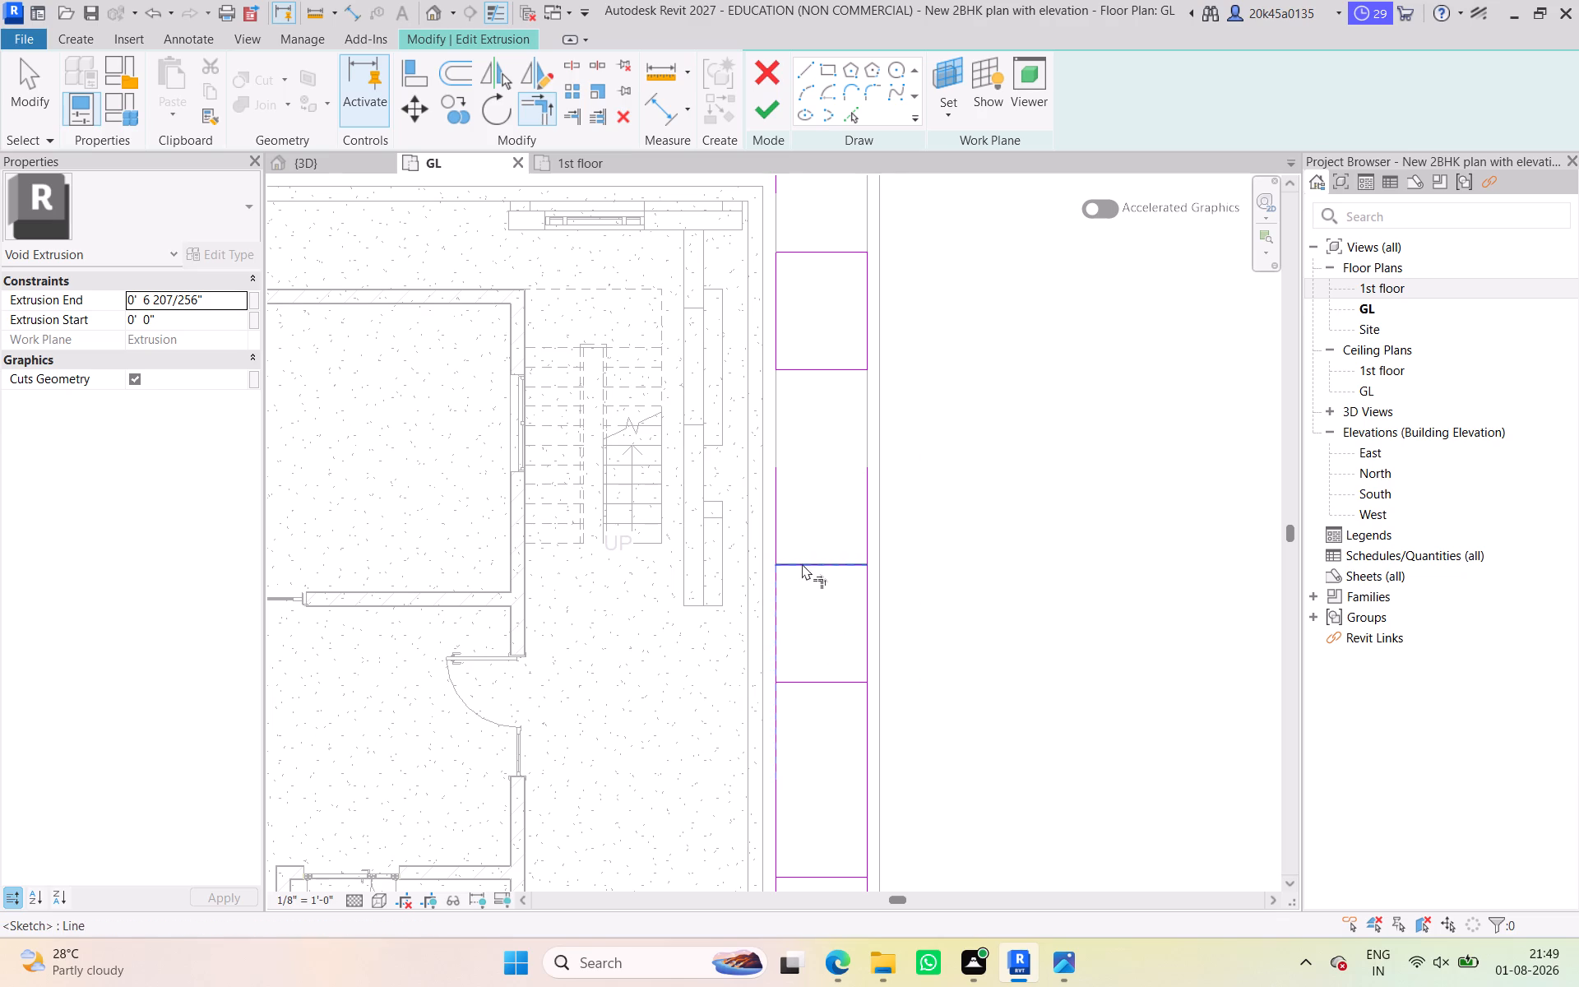
pyautogui.click(803, 563)
pyautogui.click(864, 610)
pyautogui.click(838, 565)
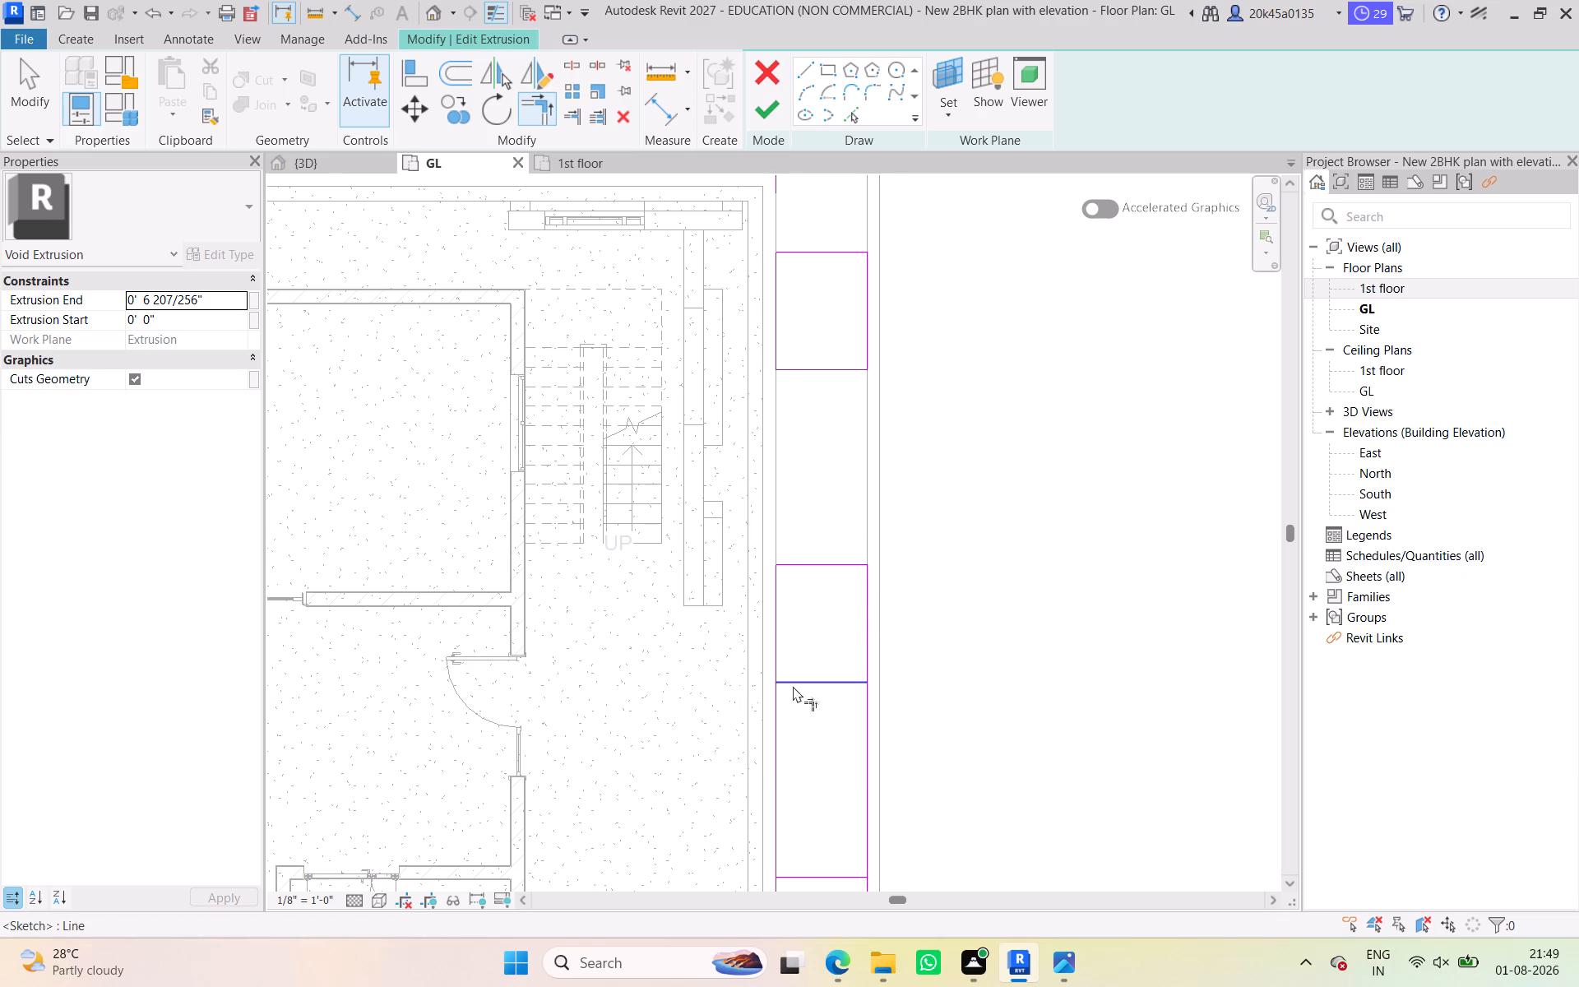
pyautogui.click(774, 658)
pyautogui.click(809, 679)
pyautogui.click(869, 645)
pyautogui.click(850, 679)
# Trim the right run's long edges to the upper divider of the end segment just above the gate opening to close its box.
pyautogui.moveTo(844, 655); pyautogui.dragTo(818, 344, button='middle')
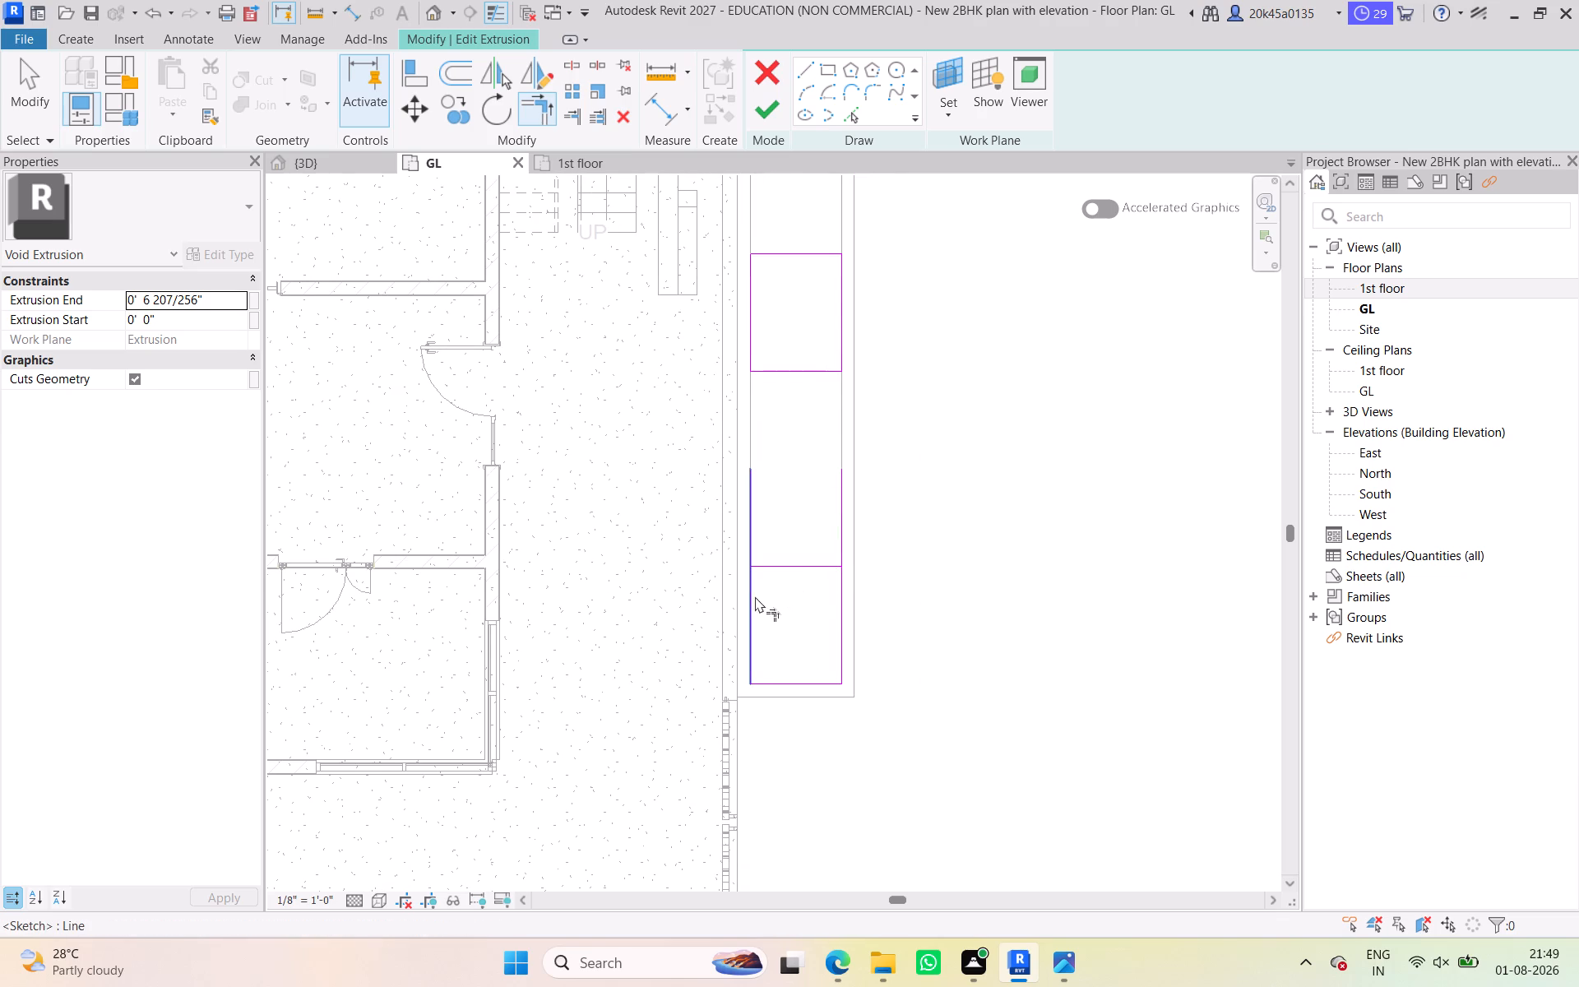
pyautogui.click(755, 596)
pyautogui.click(777, 567)
pyautogui.click(840, 613)
pyautogui.click(819, 566)
# Delete the leftover 1' sketch line at the inner upper-right corner between the upper and right runs.
pyautogui.scroll(-2, 813, 575)
pyautogui.moveTo(812, 578); pyautogui.dragTo(836, 614, button='middle')
pyautogui.scroll(-3, 793, 510)
pyautogui.moveTo(808, 521); pyautogui.dragTo(975, 587, button='middle')
pyautogui.scroll(-2, 813, 494)
pyautogui.moveTo(813, 494); pyautogui.dragTo(829, 328, button='middle')
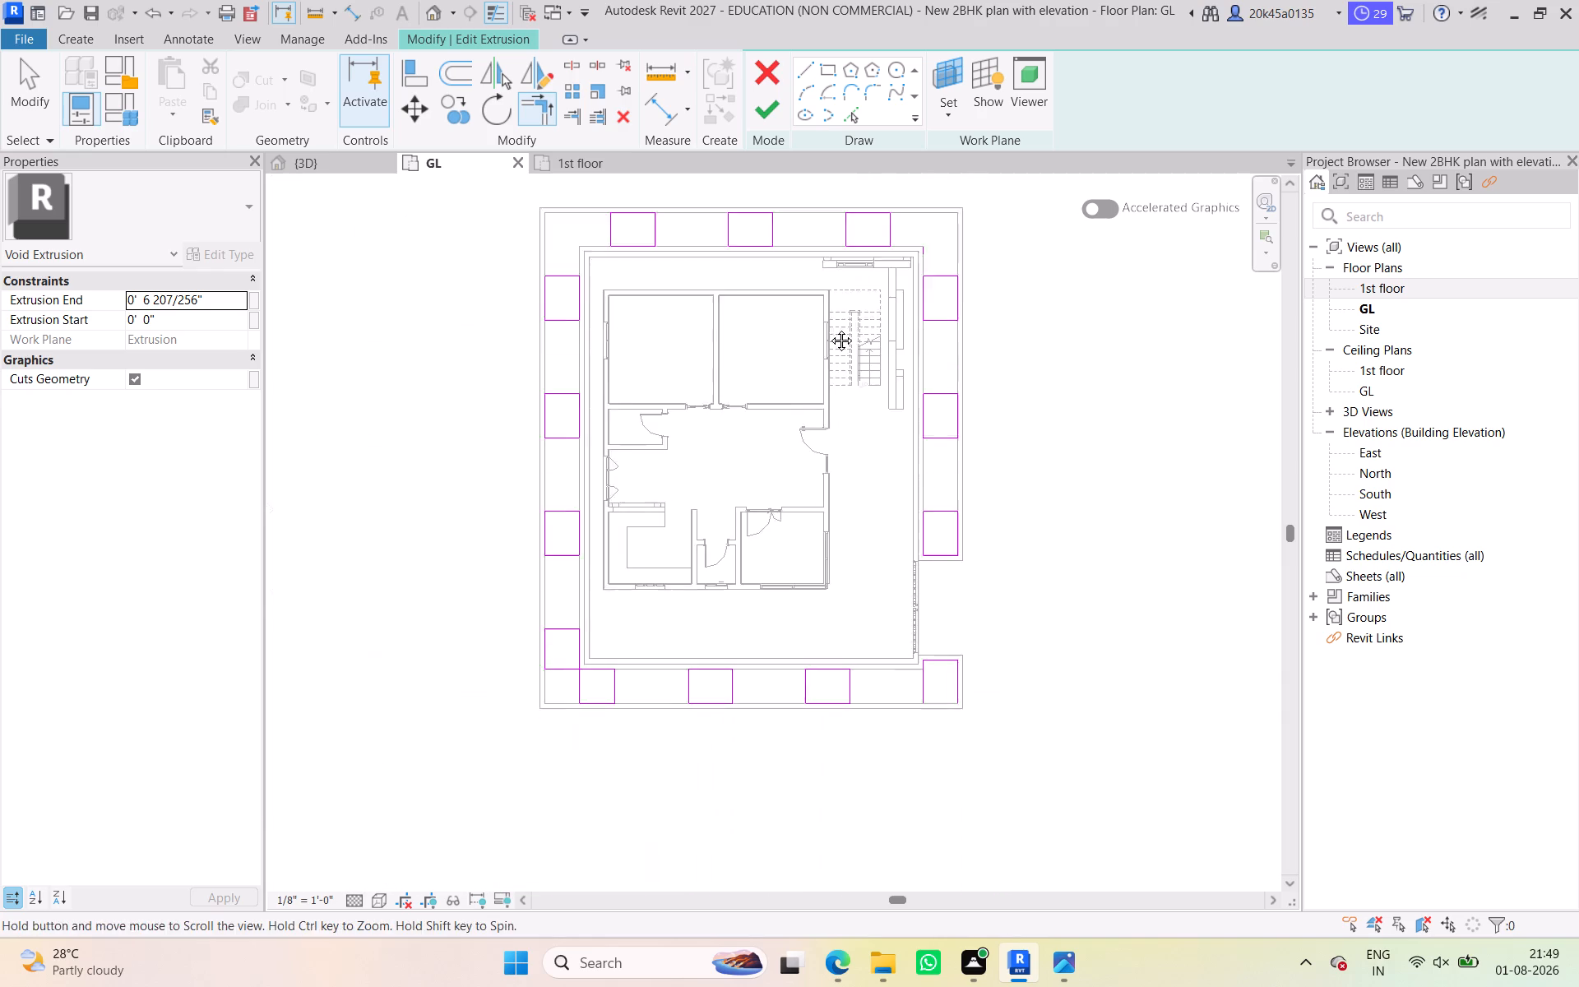
pyautogui.moveTo(829, 328); pyautogui.dragTo(831, 322, button='middle')
pyautogui.scroll(2, 831, 323)
pyautogui.moveTo(835, 355); pyautogui.dragTo(725, 563, button='middle')
pyautogui.click(34, 90)
pyautogui.scroll(7, 828, 357)
pyautogui.click(864, 296)
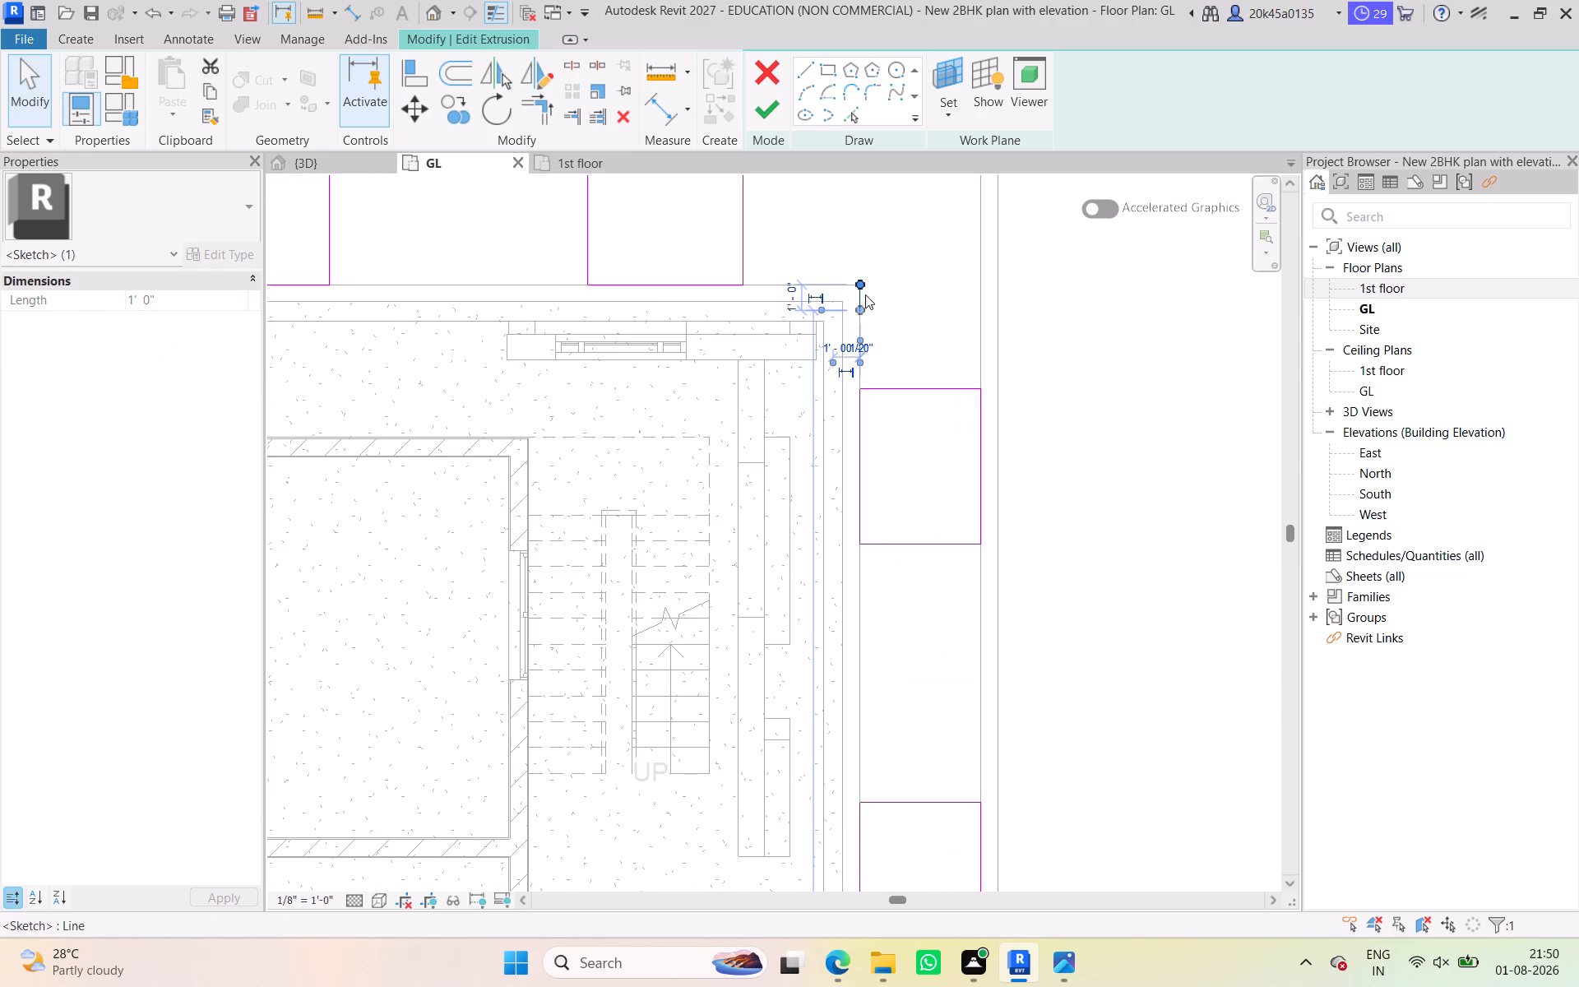
pyautogui.press('Delete')
# Nudge the left edge of the lower run's box nearest the lower-left corner slightly right, away from the left run's box.
pyautogui.scroll(-2, 975, 263)
pyautogui.moveTo(972, 268); pyautogui.dragTo(971, 359, button='middle')
pyautogui.scroll(-3, 902, 289)
pyautogui.moveTo(902, 289); pyautogui.dragTo(988, 239, button='middle')
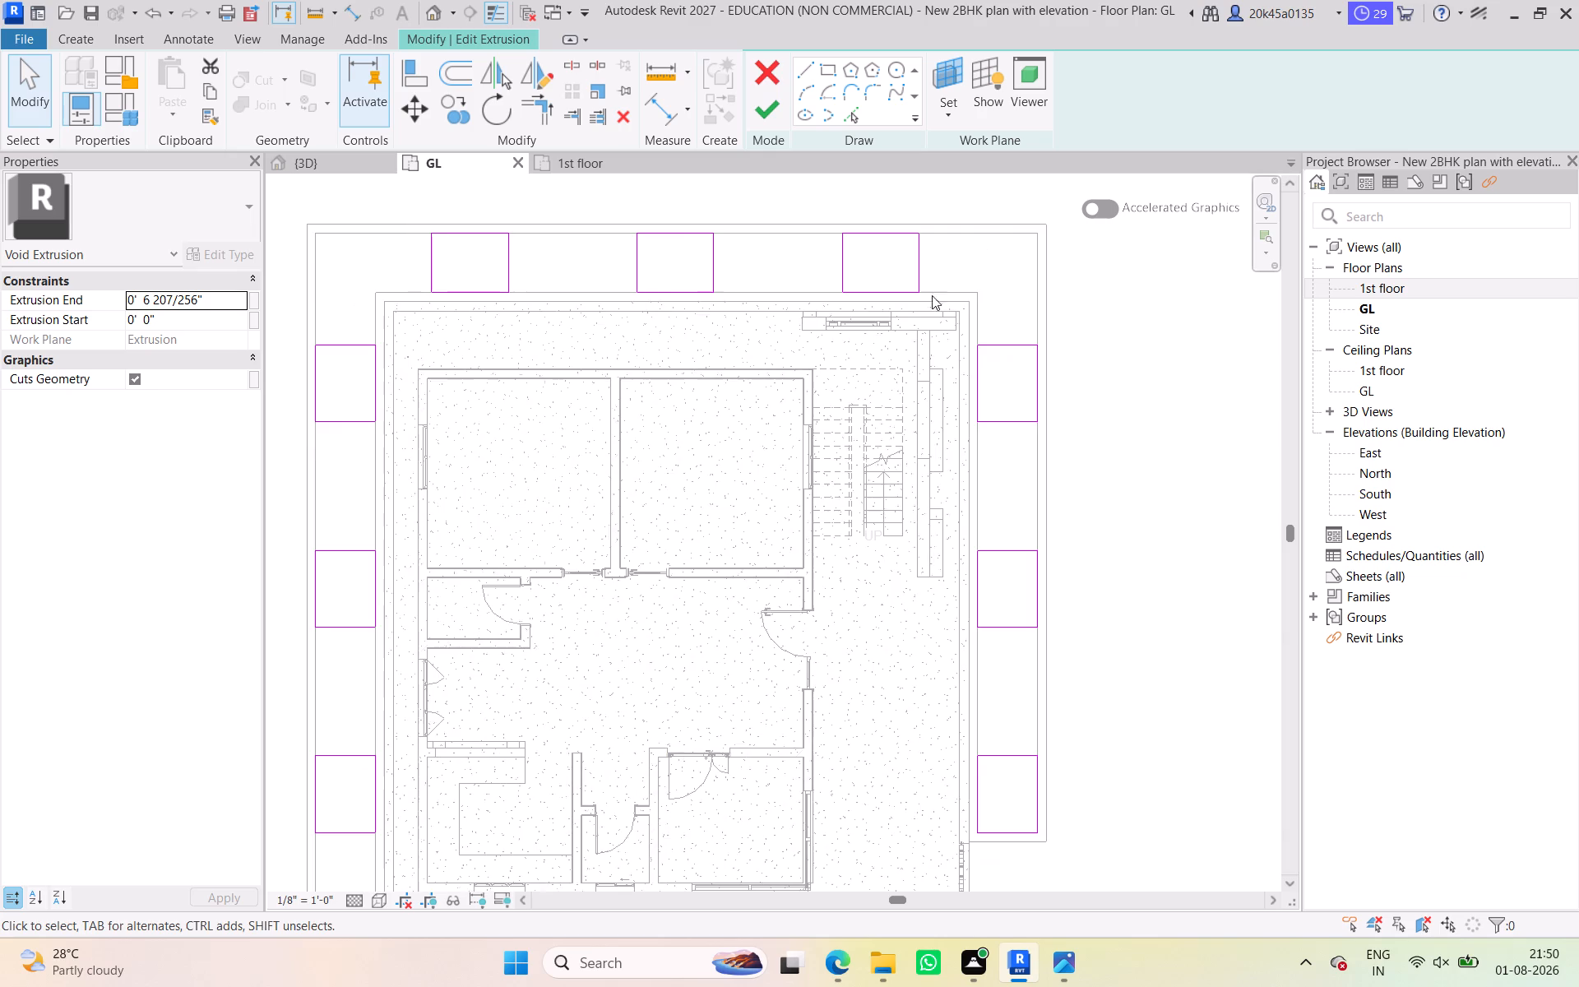
pyautogui.scroll(-2, 919, 319)
pyautogui.moveTo(919, 319); pyautogui.dragTo(946, 207, button='middle')
pyautogui.scroll(9, 532, 755)
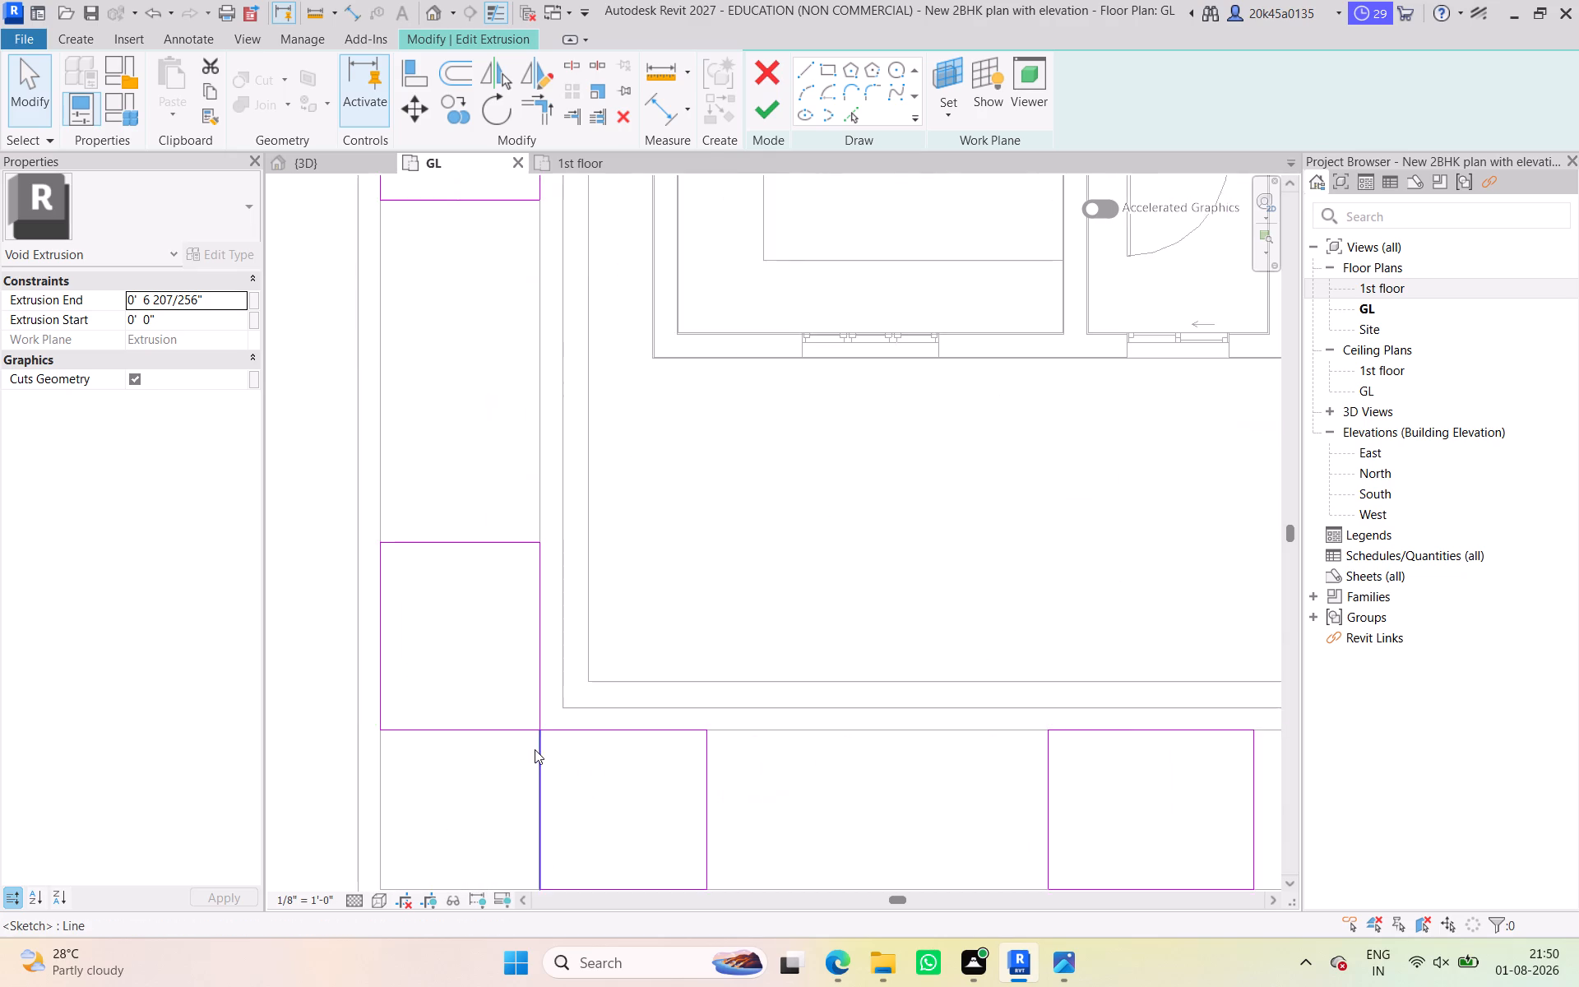
pyautogui.scroll(5, 535, 749)
pyautogui.click(549, 726)
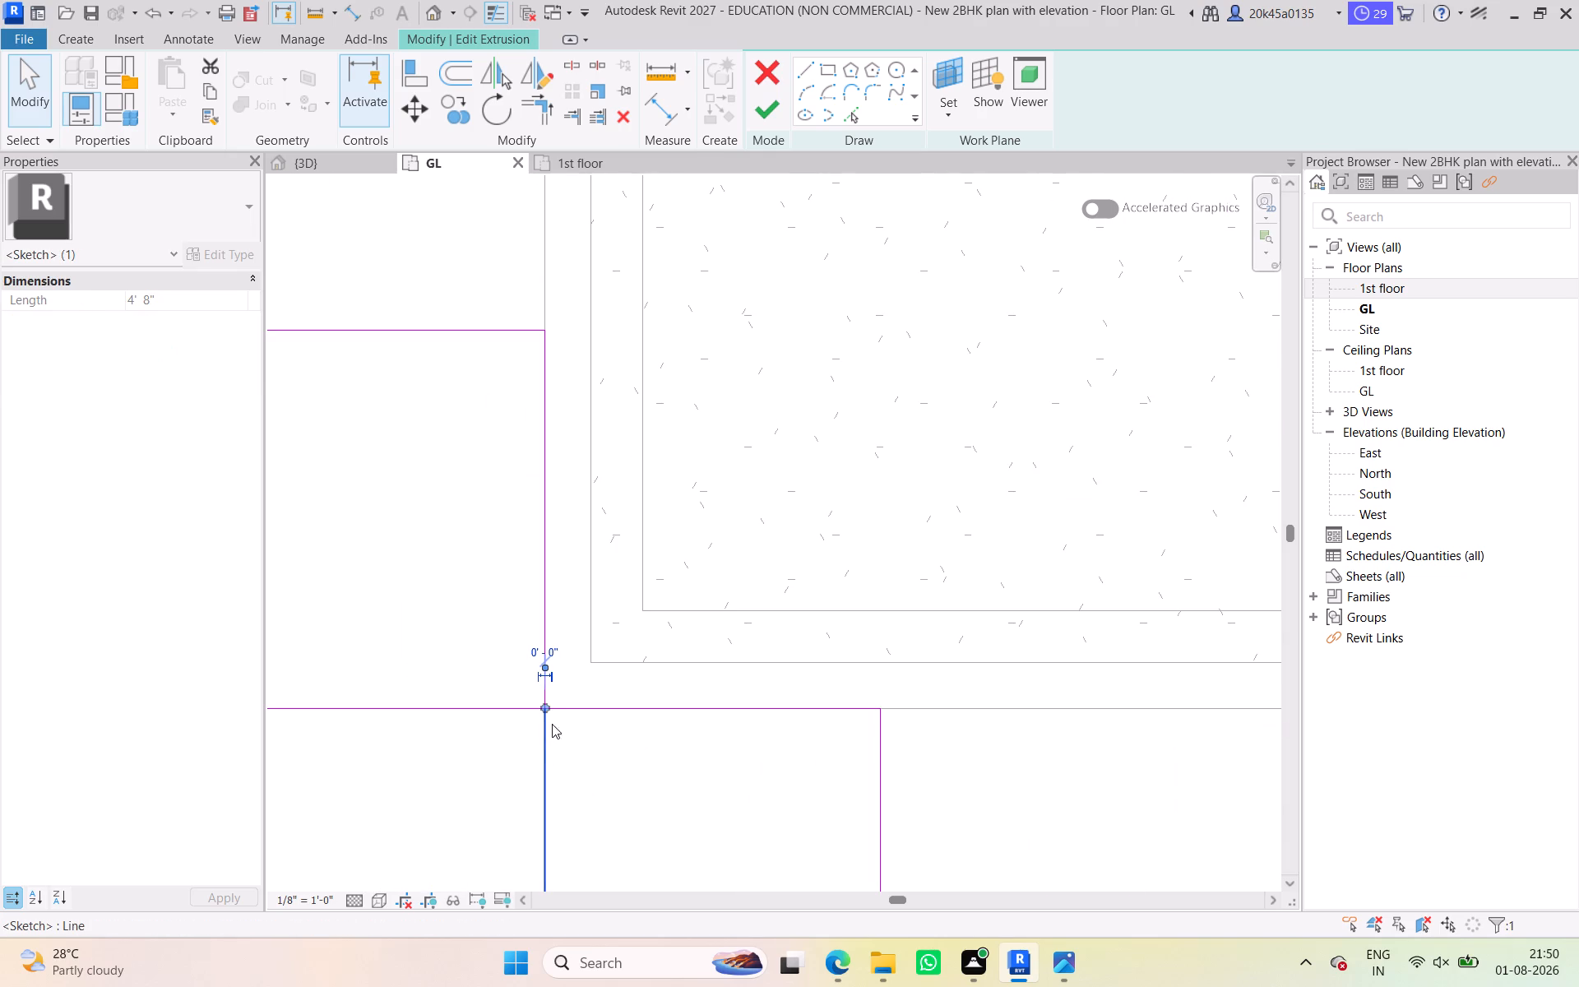
pyautogui.press('Right')
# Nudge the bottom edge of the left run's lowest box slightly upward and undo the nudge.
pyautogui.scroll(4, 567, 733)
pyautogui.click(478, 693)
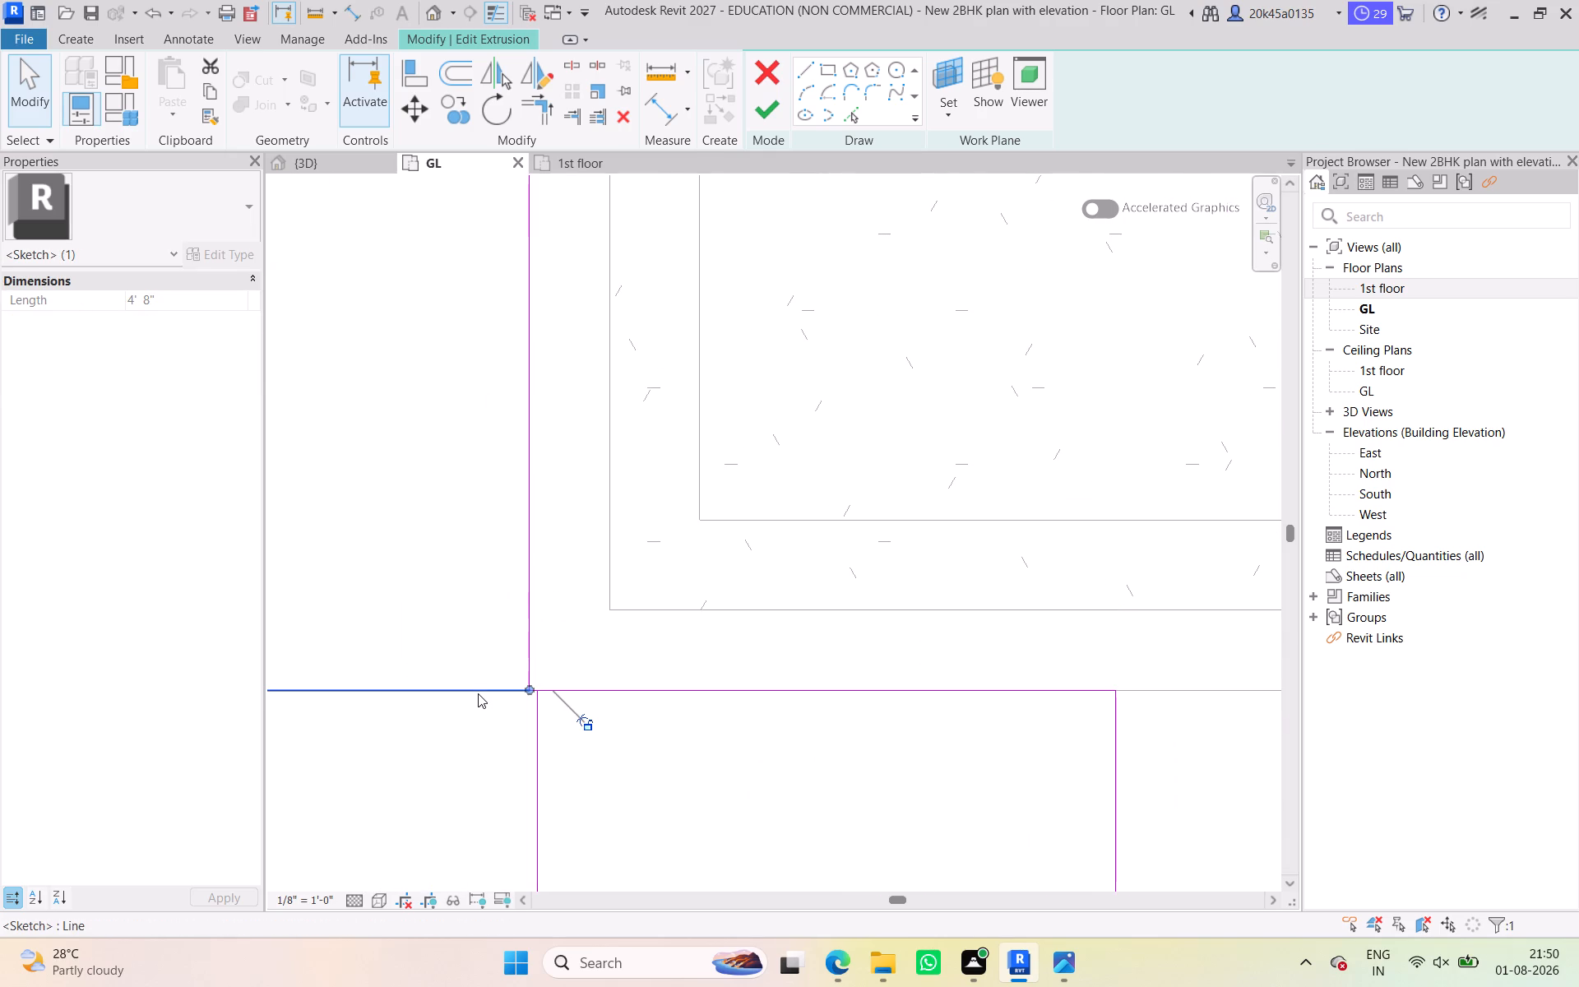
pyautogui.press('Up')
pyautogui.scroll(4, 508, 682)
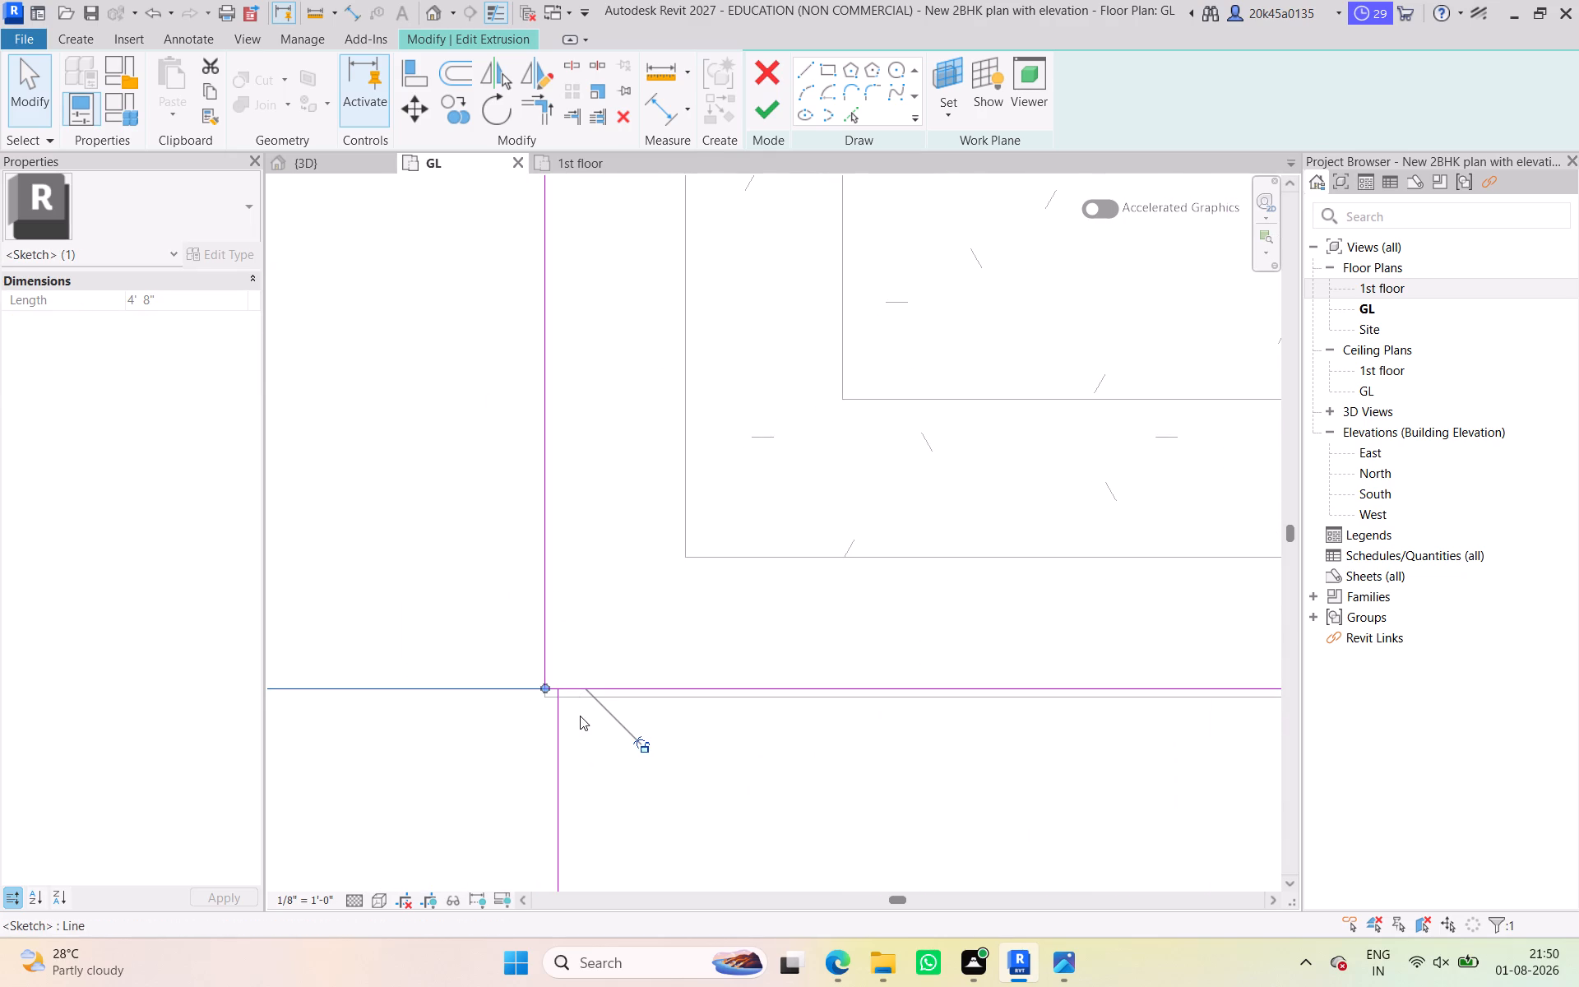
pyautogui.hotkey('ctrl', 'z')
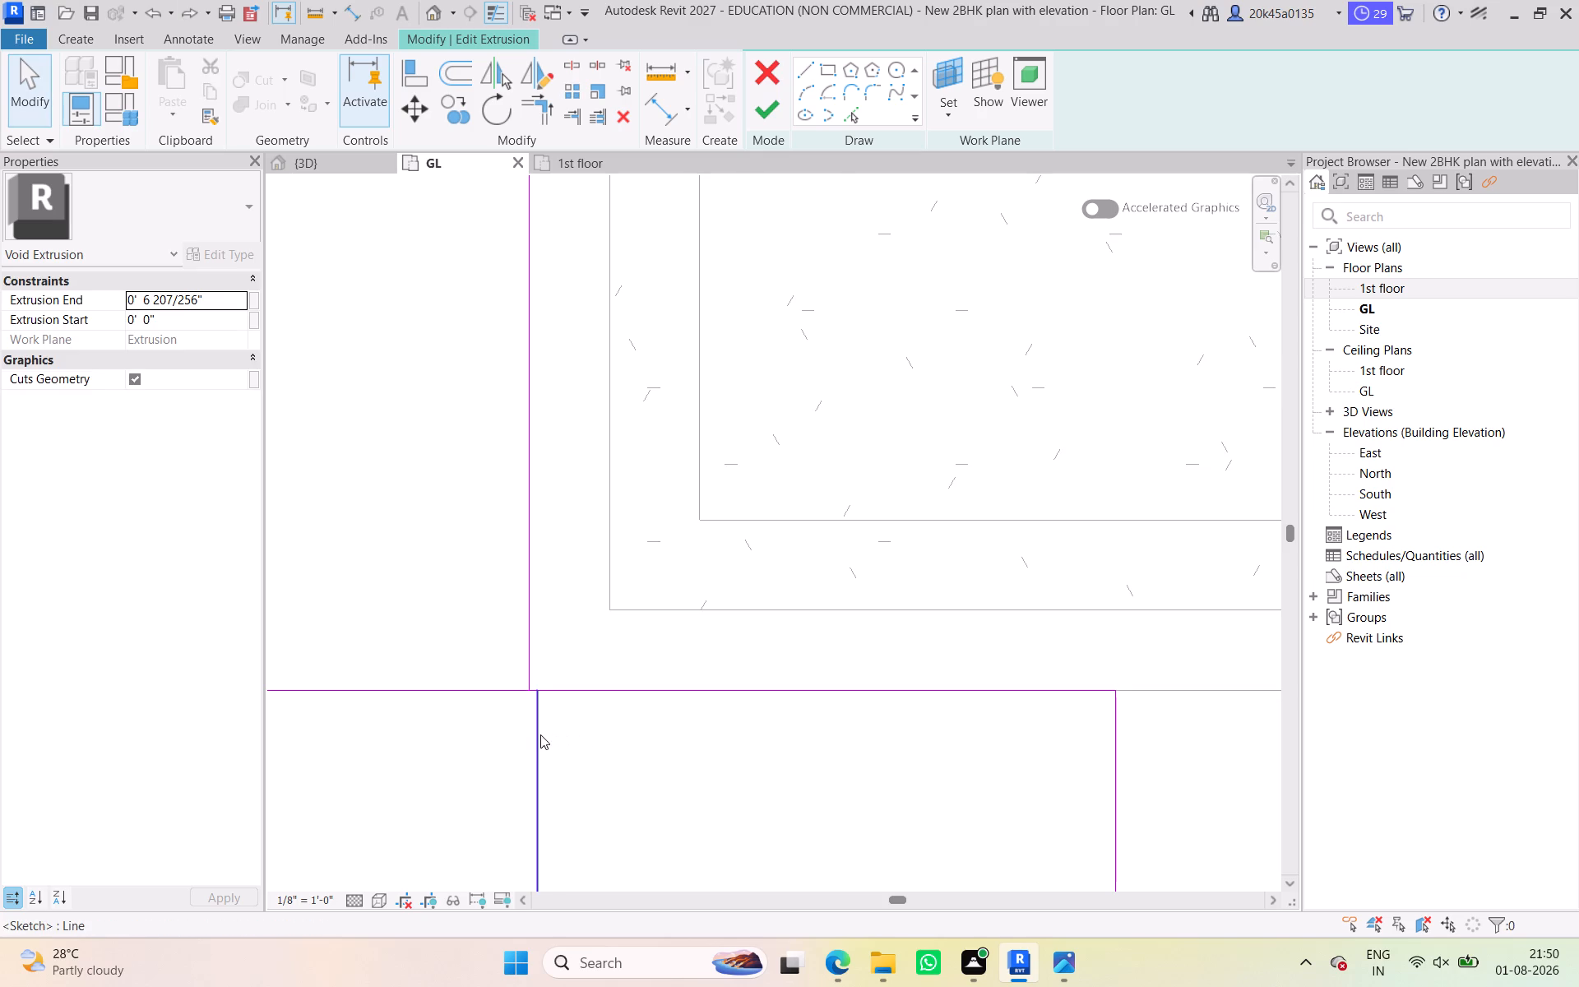
# Raise both ends of the bottom edge of the left run's lowest box by about 1", keeping the edge horizontal.
pyautogui.scroll(4, 429, 704)
pyautogui.click(447, 679)
pyautogui.scroll(5, 558, 694)
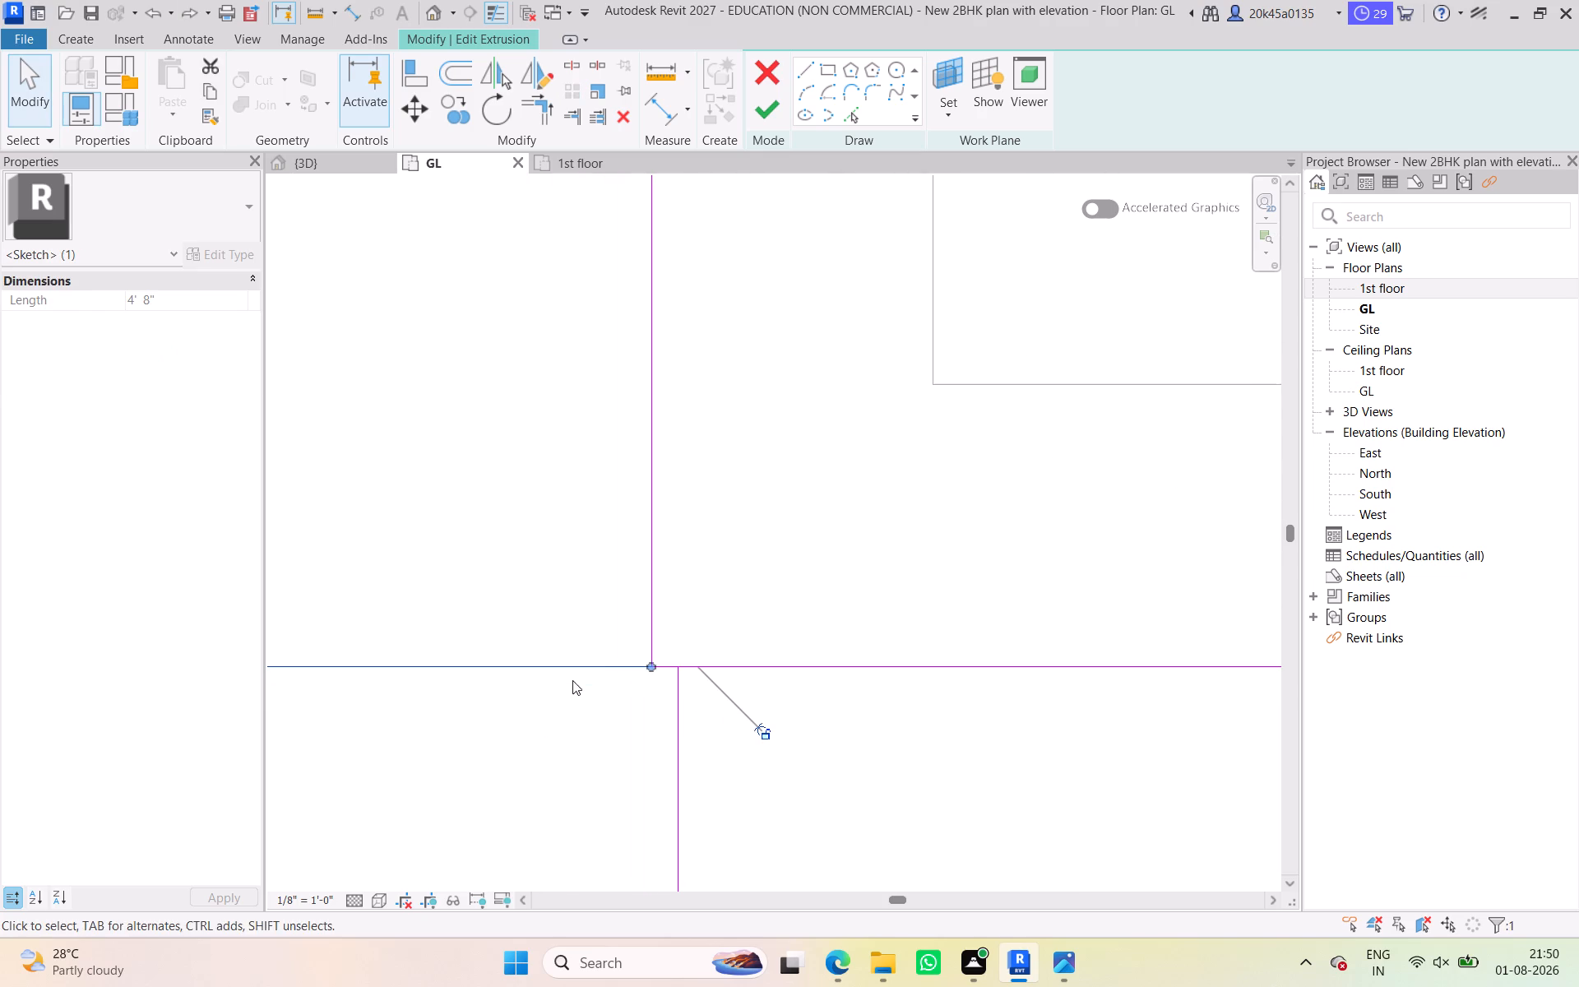
pyautogui.moveTo(653, 666); pyautogui.dragTo(651, 619)
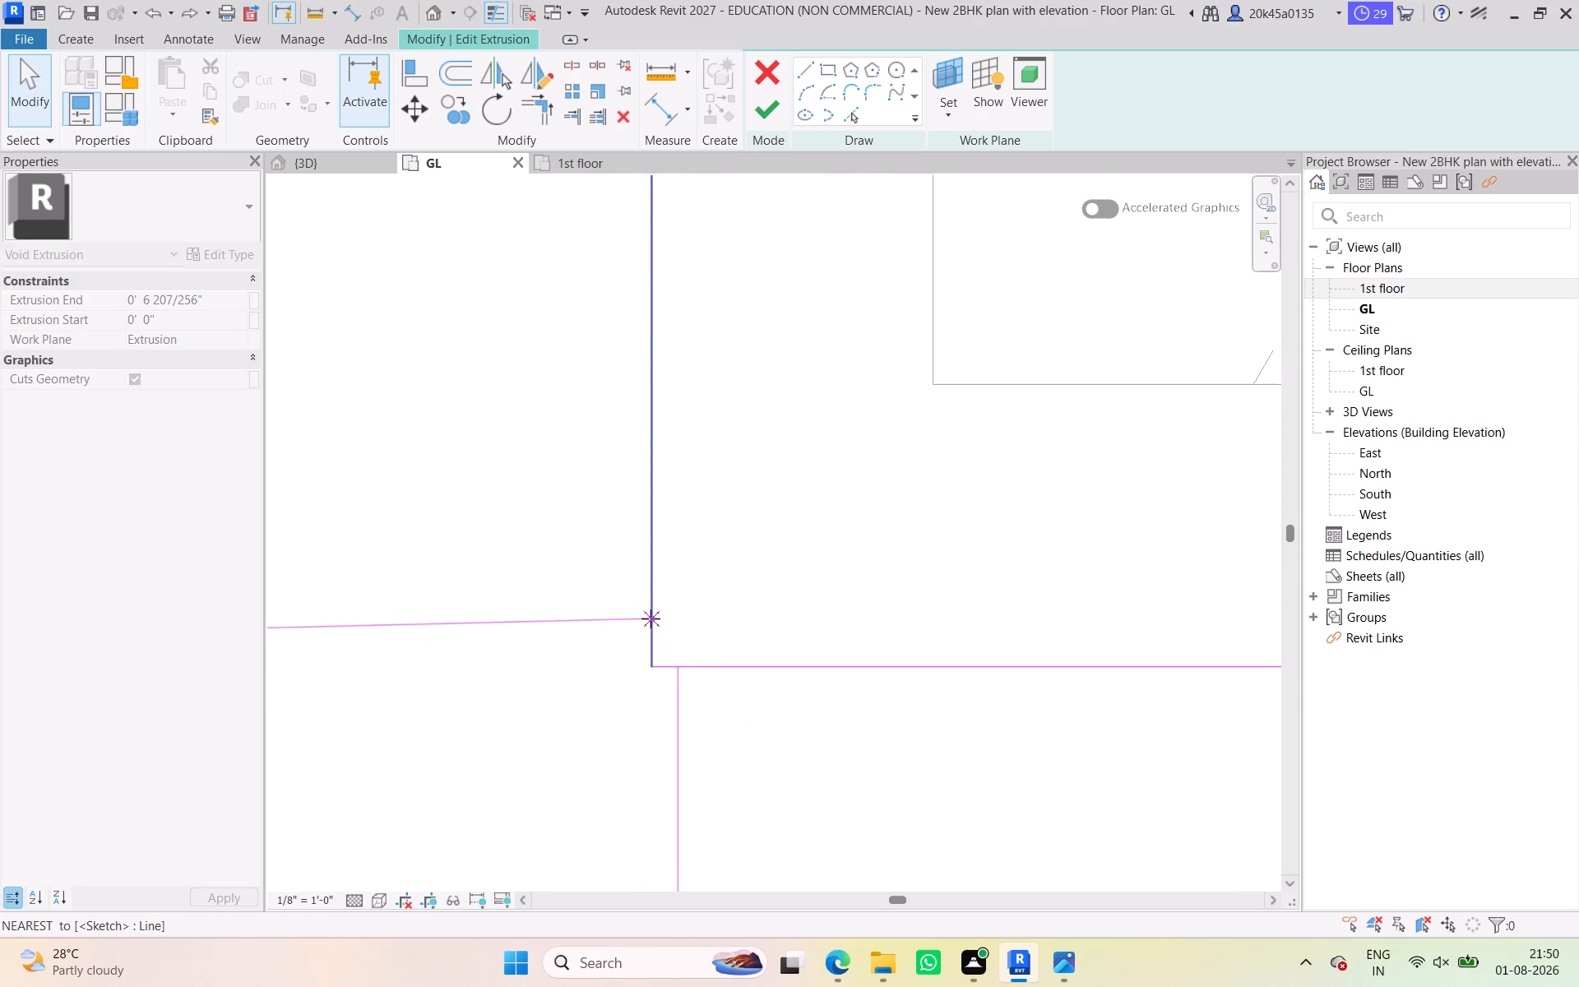
pyautogui.moveTo(651, 619); pyautogui.dragTo(651, 631)
pyautogui.scroll(-3, 588, 649)
pyautogui.moveTo(588, 650); pyautogui.dragTo(777, 636, button='middle')
pyautogui.scroll(-3, 735, 634)
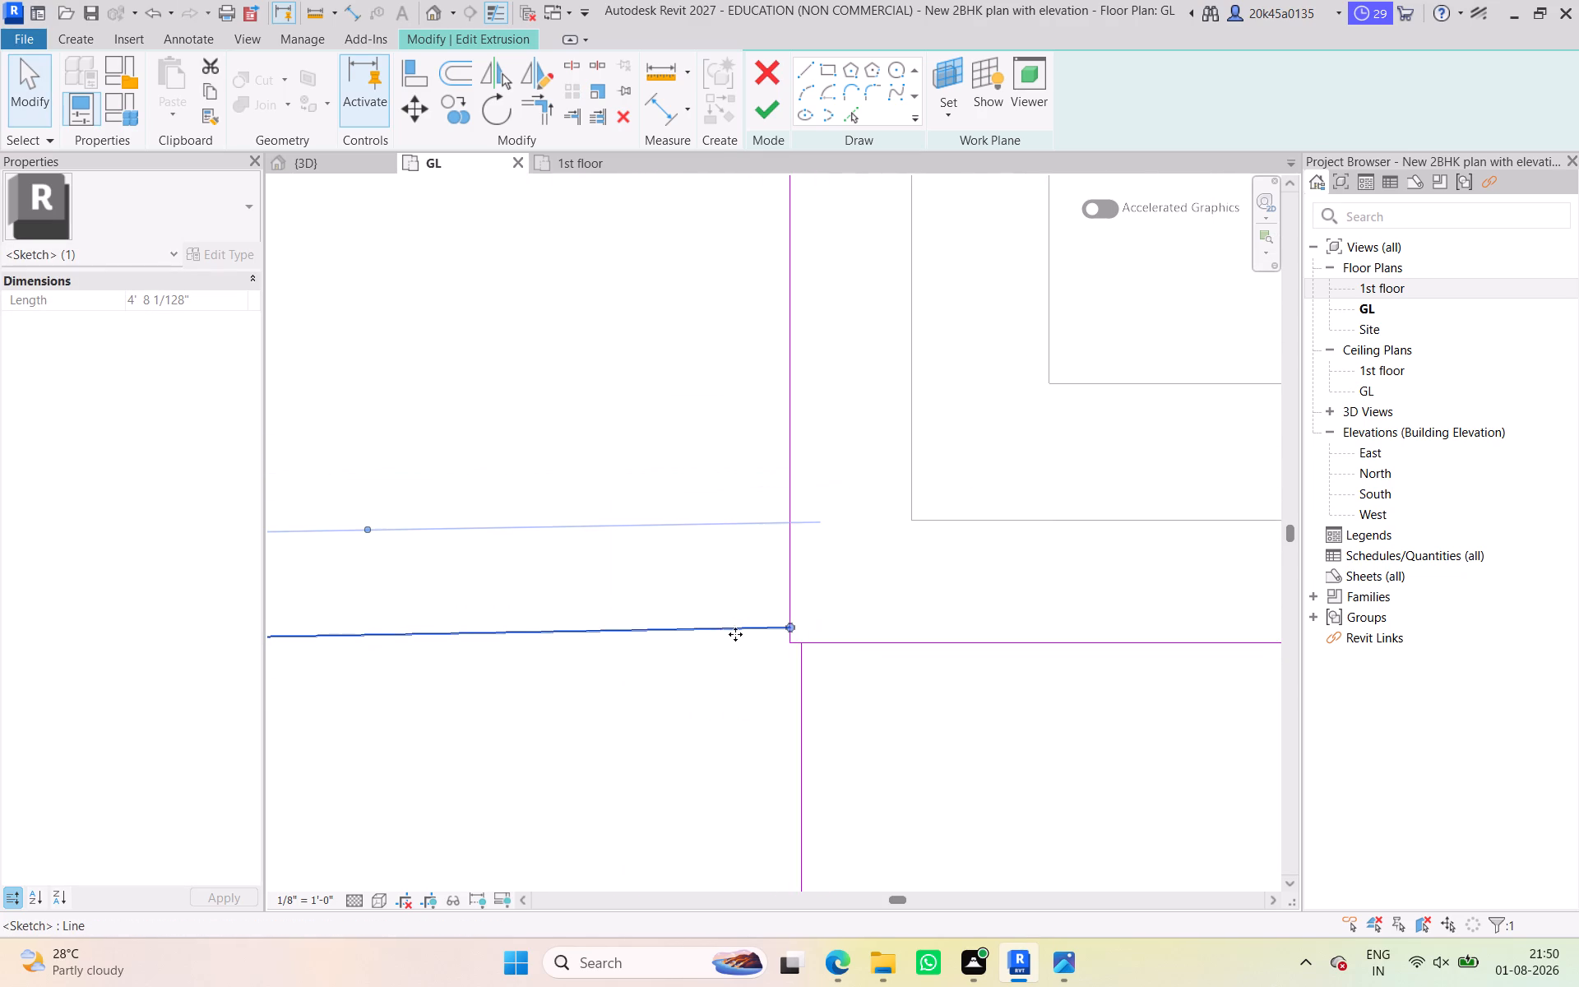
pyautogui.scroll(-3, 647, 635)
pyautogui.moveTo(661, 635); pyautogui.dragTo(848, 651, button='middle')
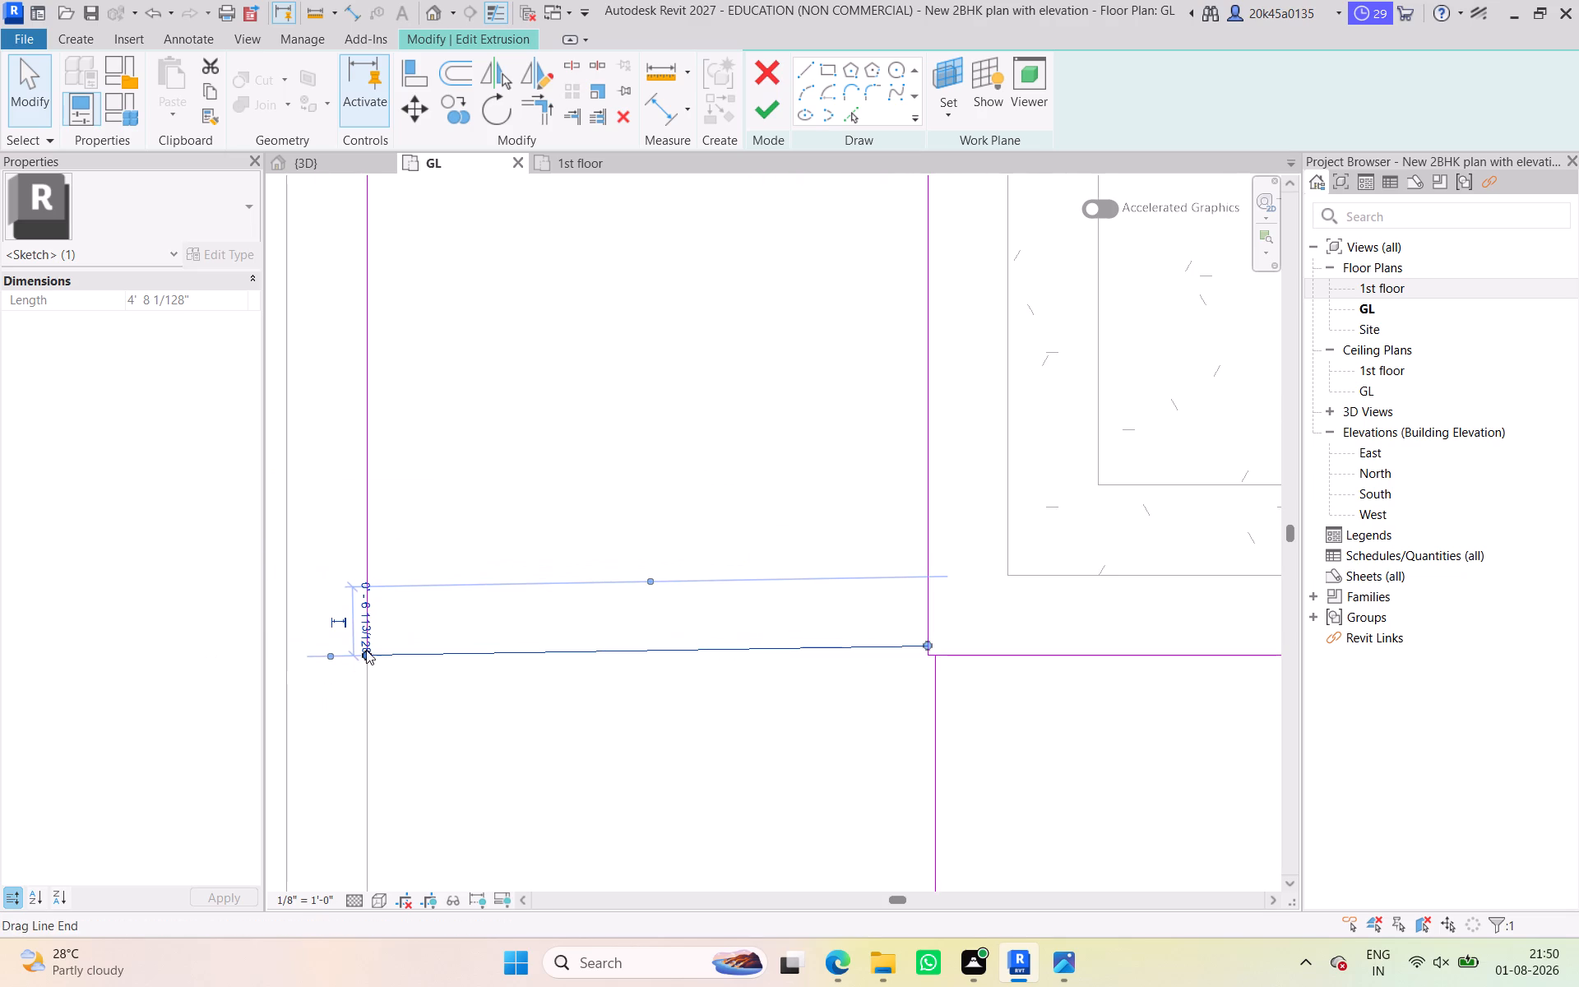
pyautogui.moveTo(367, 651); pyautogui.dragTo(364, 637)
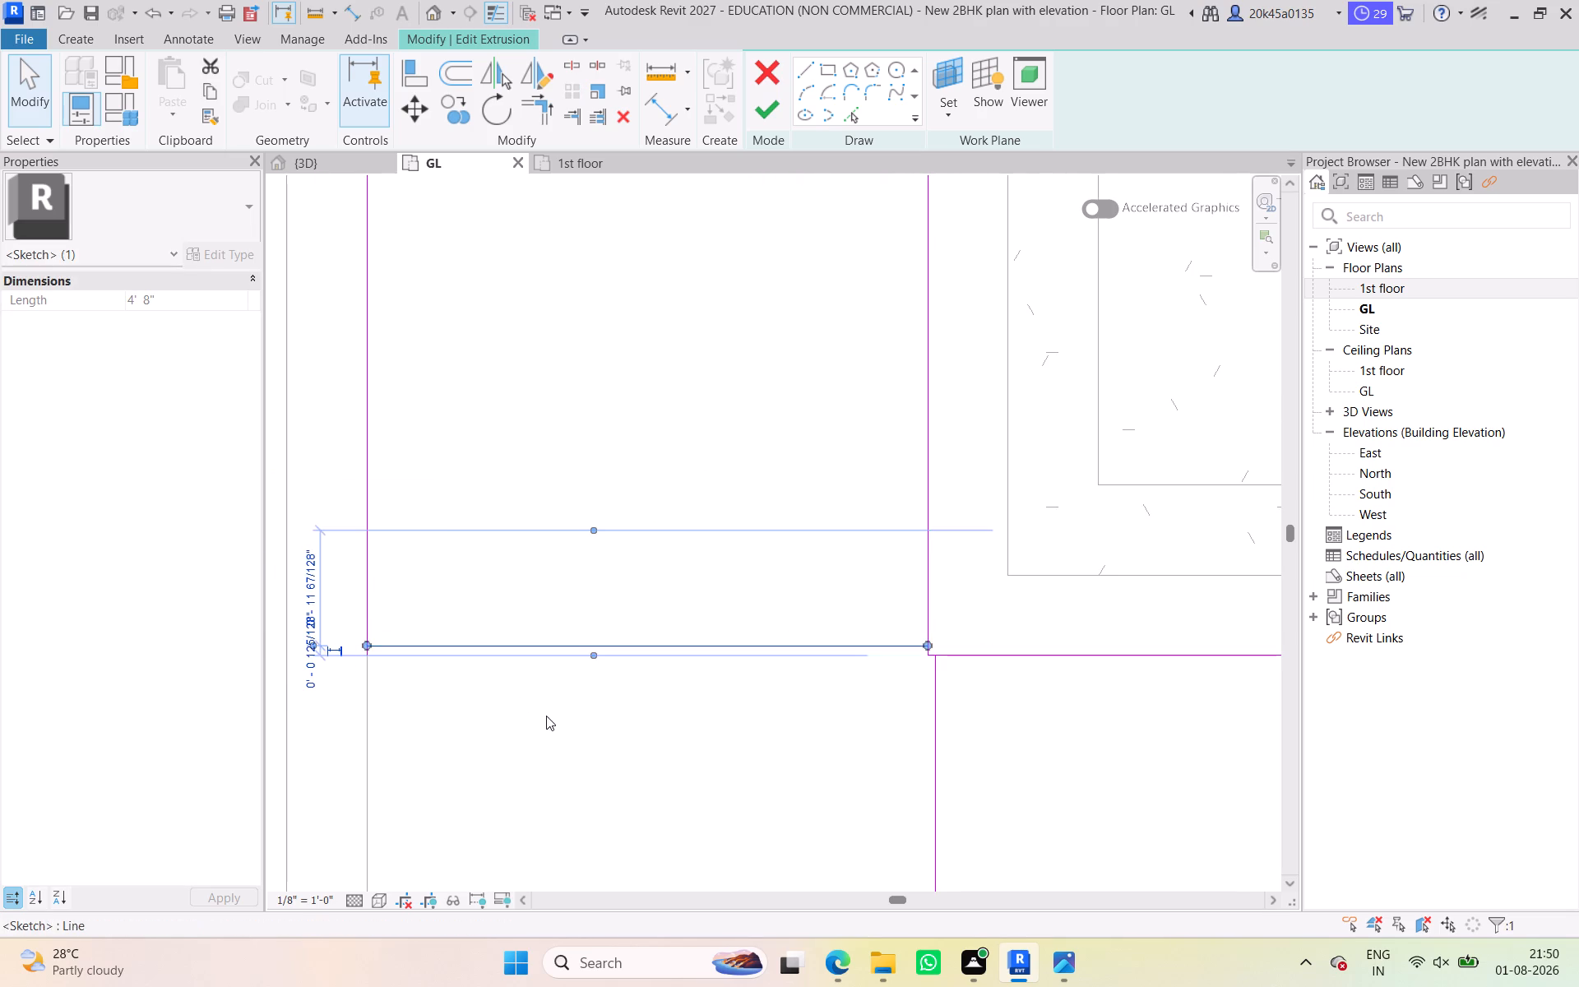
pyautogui.click(548, 717)
# Trim the left and top edges of the lower run's corner box to each other at its upper-left corner.
pyautogui.scroll(3, 913, 679)
pyautogui.moveTo(907, 679); pyautogui.dragTo(534, 646, button='middle')
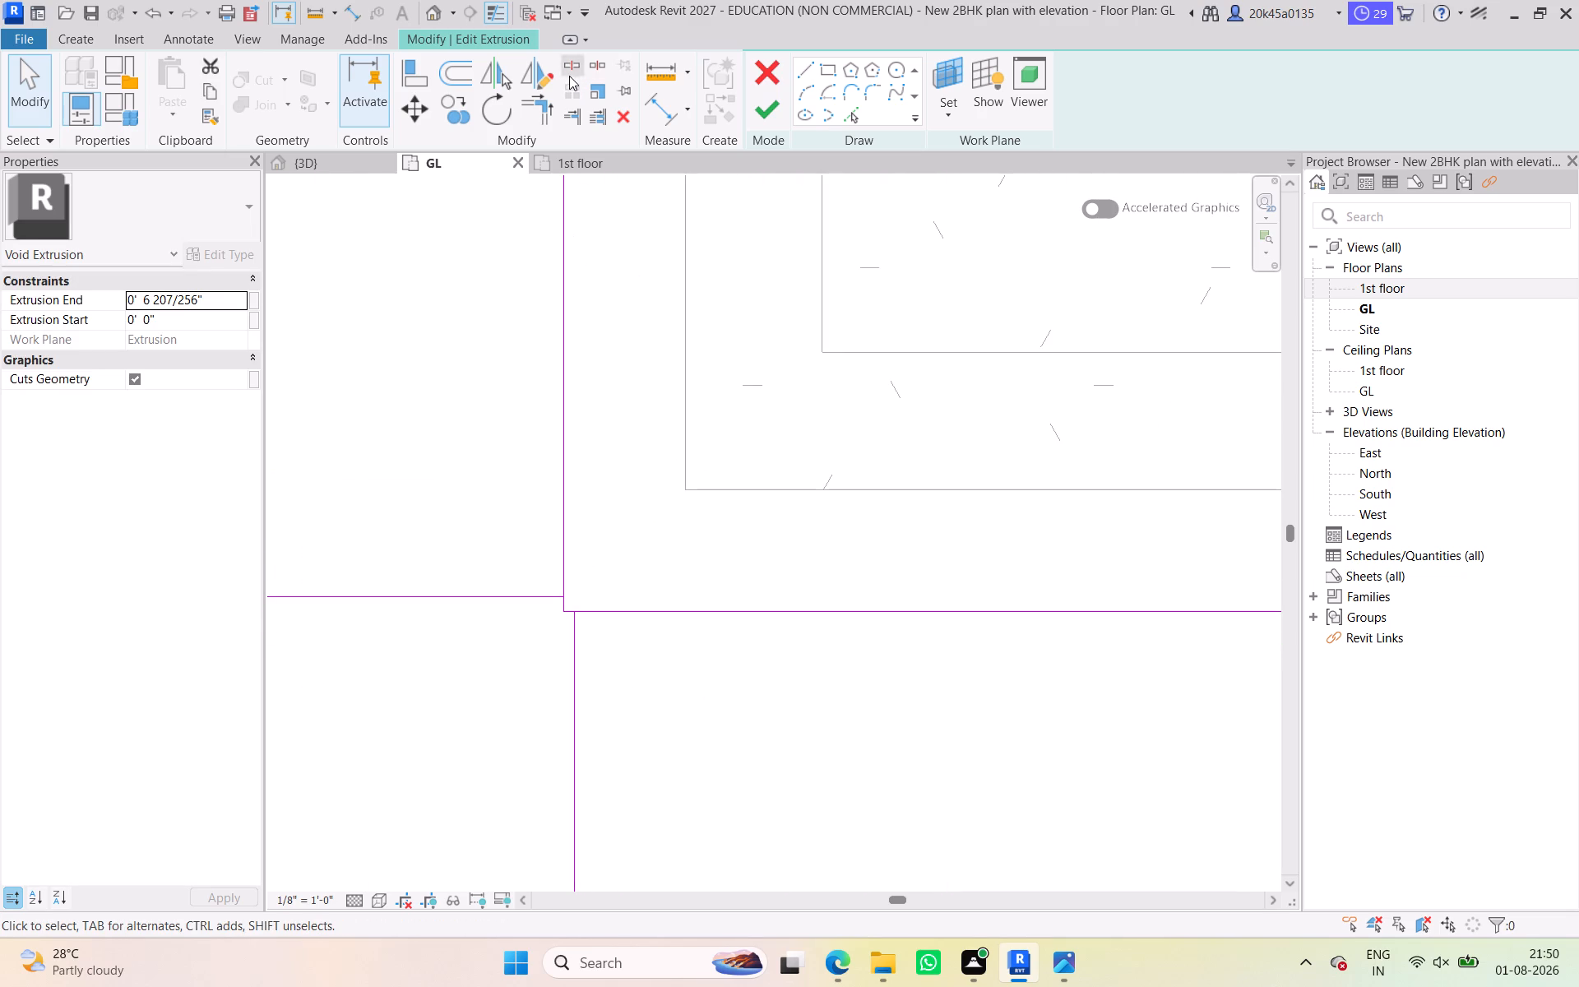
pyautogui.click(553, 95)
pyautogui.click(577, 665)
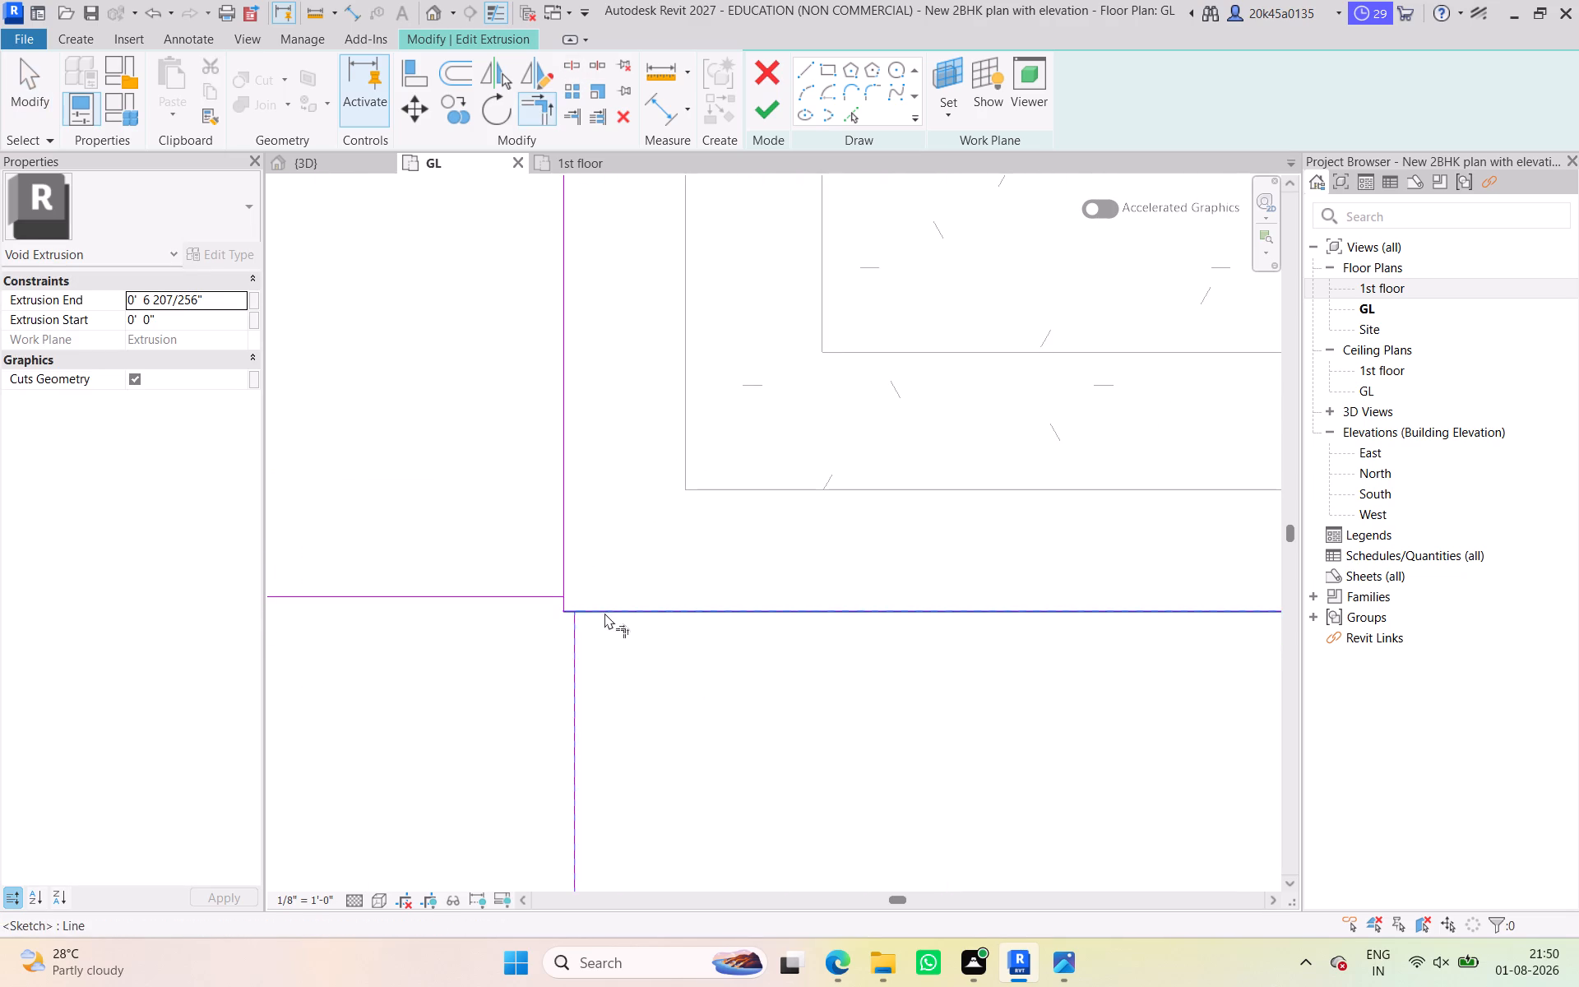
pyautogui.click(607, 610)
# Trim both side edges of the left run's lowest box to its raised bottom edge to close the box.
pyautogui.click(565, 571)
pyautogui.click(537, 595)
pyautogui.scroll(-2, 541, 585)
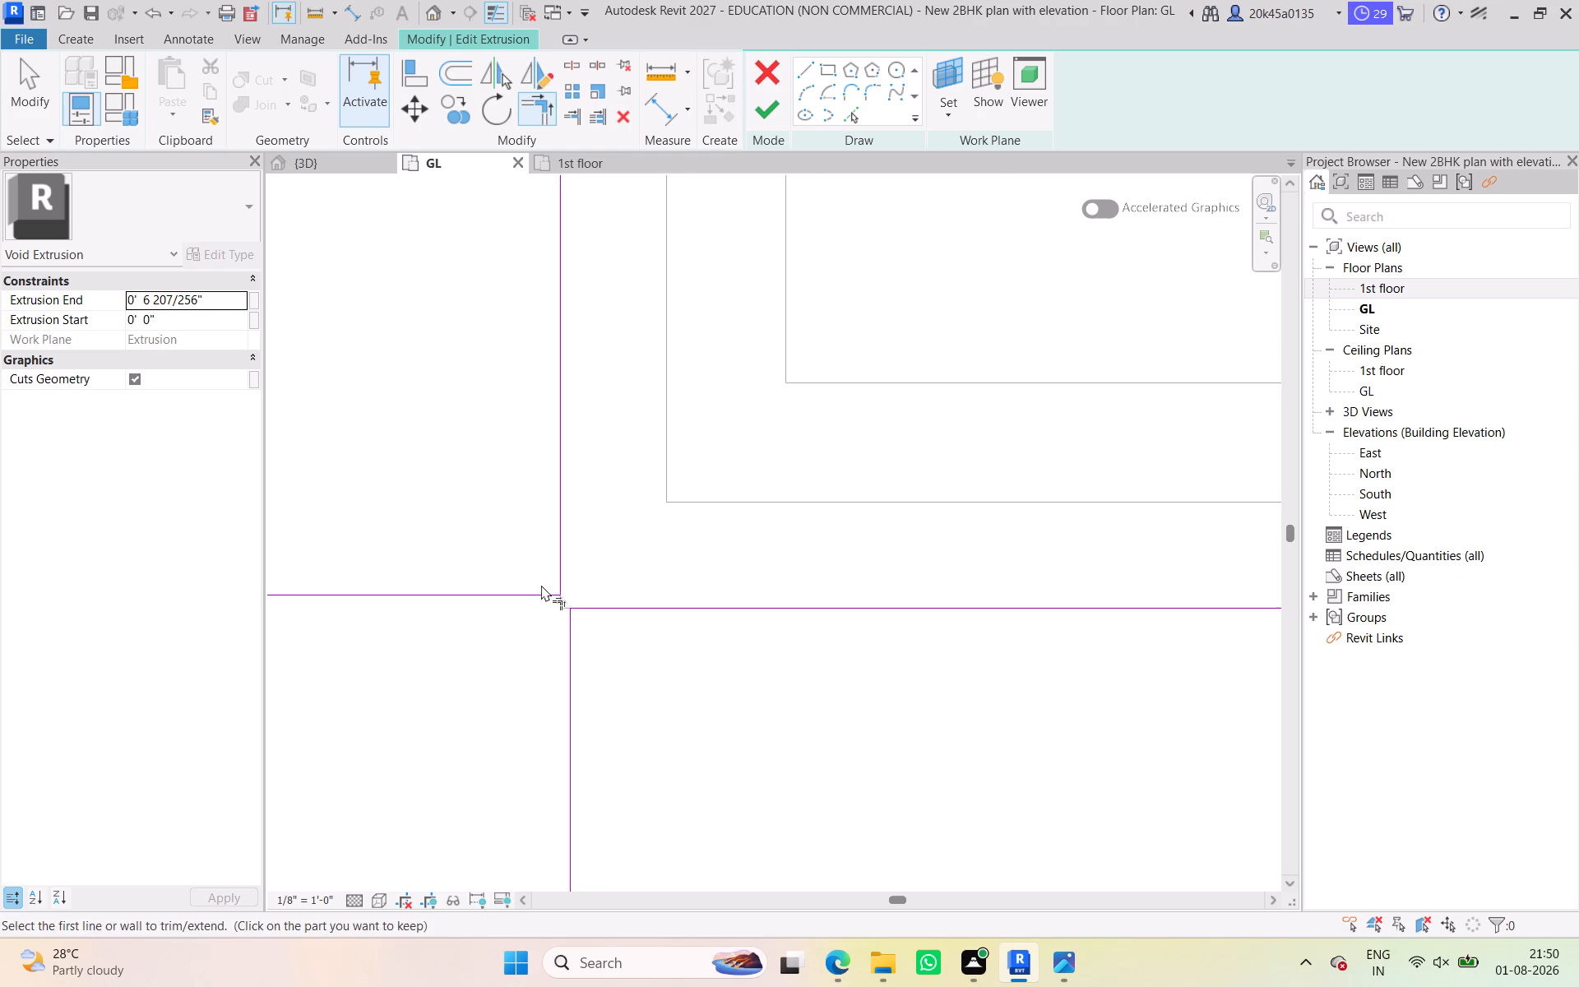
pyautogui.scroll(-1, 541, 585)
pyautogui.moveTo(542, 583); pyautogui.dragTo(683, 544, button='middle')
pyautogui.scroll(-2, 419, 545)
pyautogui.moveTo(427, 548); pyautogui.dragTo(759, 631, button='middle')
pyautogui.scroll(4, 554, 635)
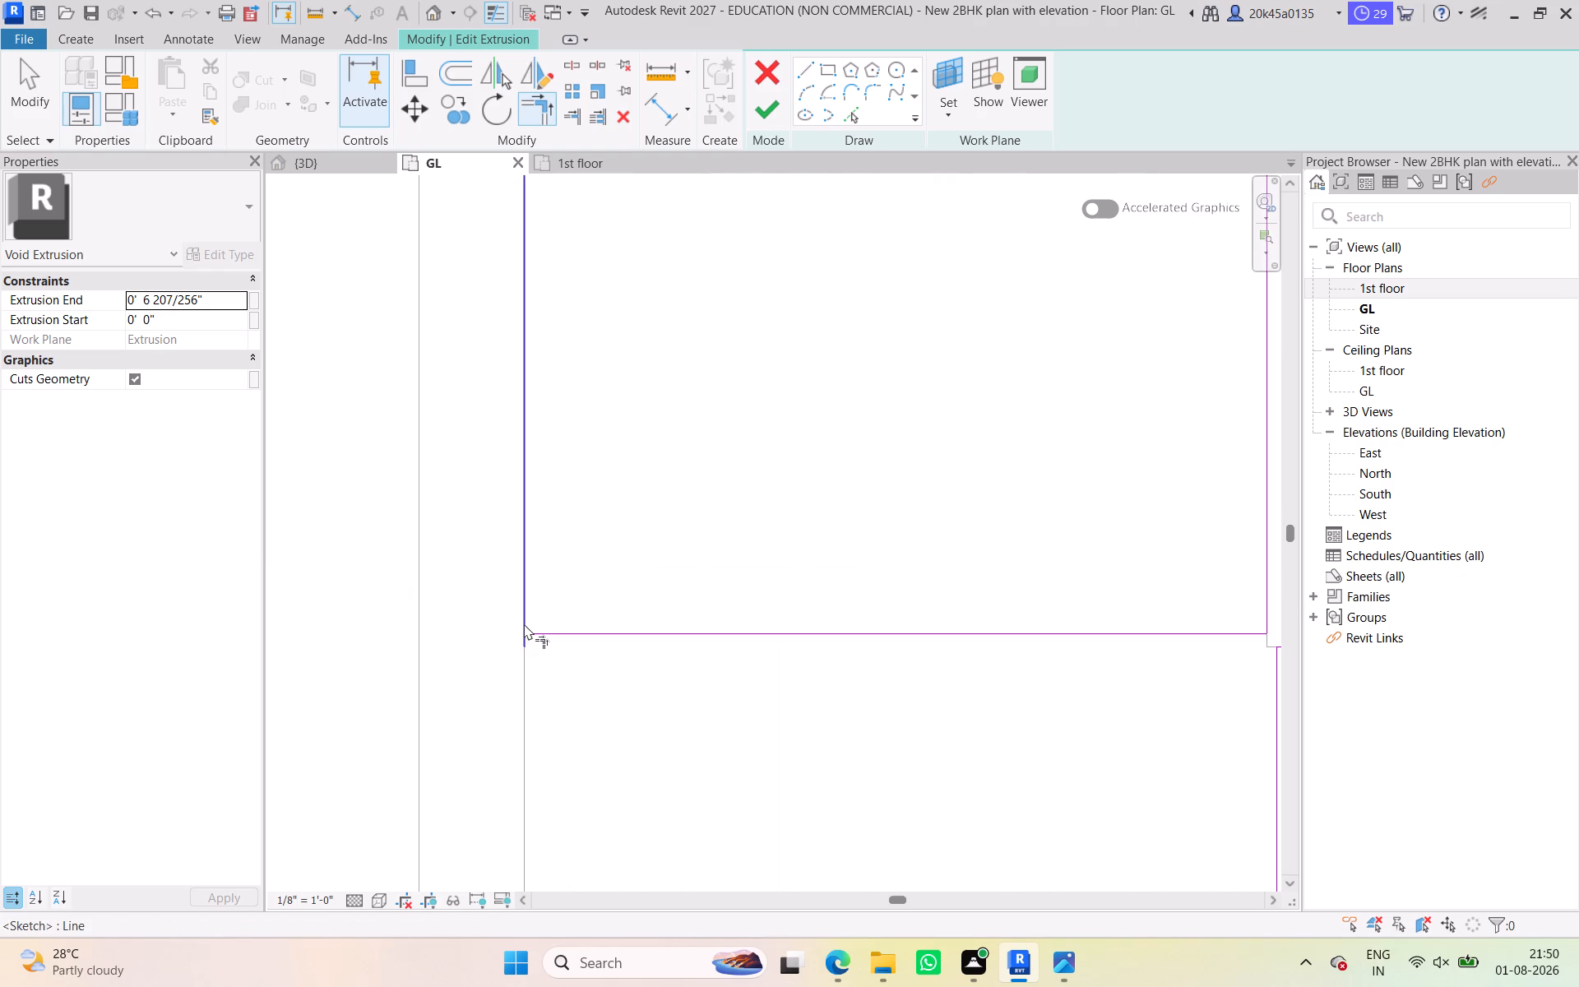
pyautogui.click(530, 622)
pyautogui.click(546, 637)
# Trim the bottom and left edges of the lower run's corner box to each other at its lower-left corner.
pyautogui.scroll(-4, 618, 631)
pyautogui.moveTo(620, 622); pyautogui.dragTo(382, 443, button='middle')
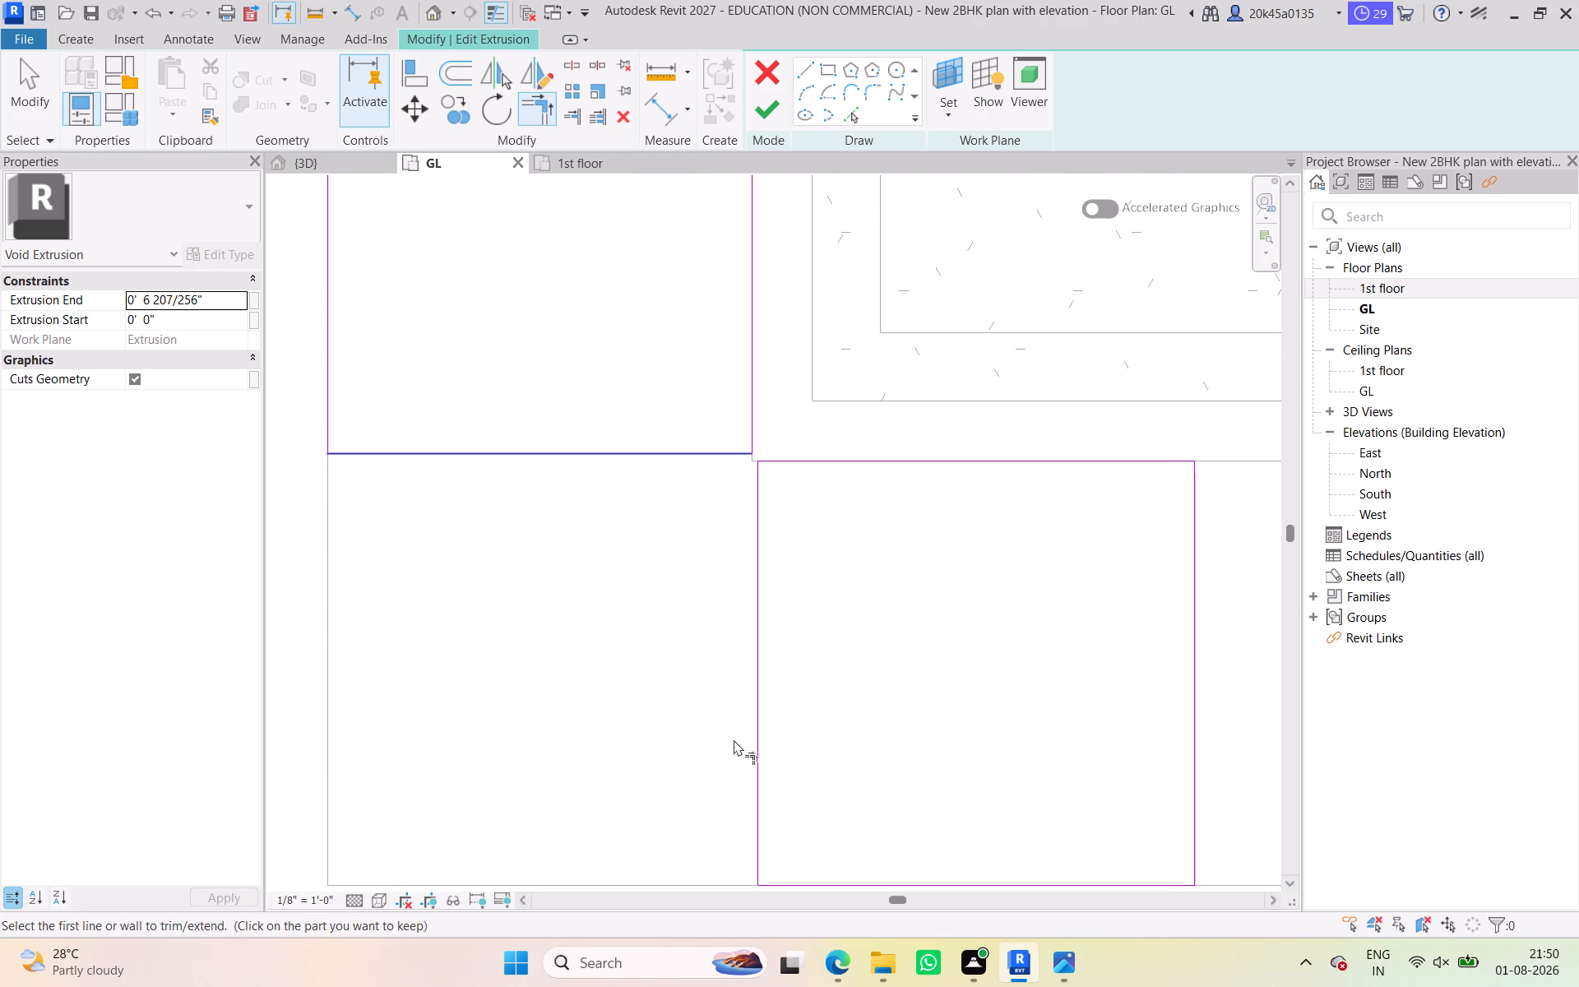
pyautogui.moveTo(729, 739); pyautogui.dragTo(540, 516, button='middle')
pyautogui.click(626, 662)
pyautogui.click(567, 630)
pyautogui.click(794, 591)
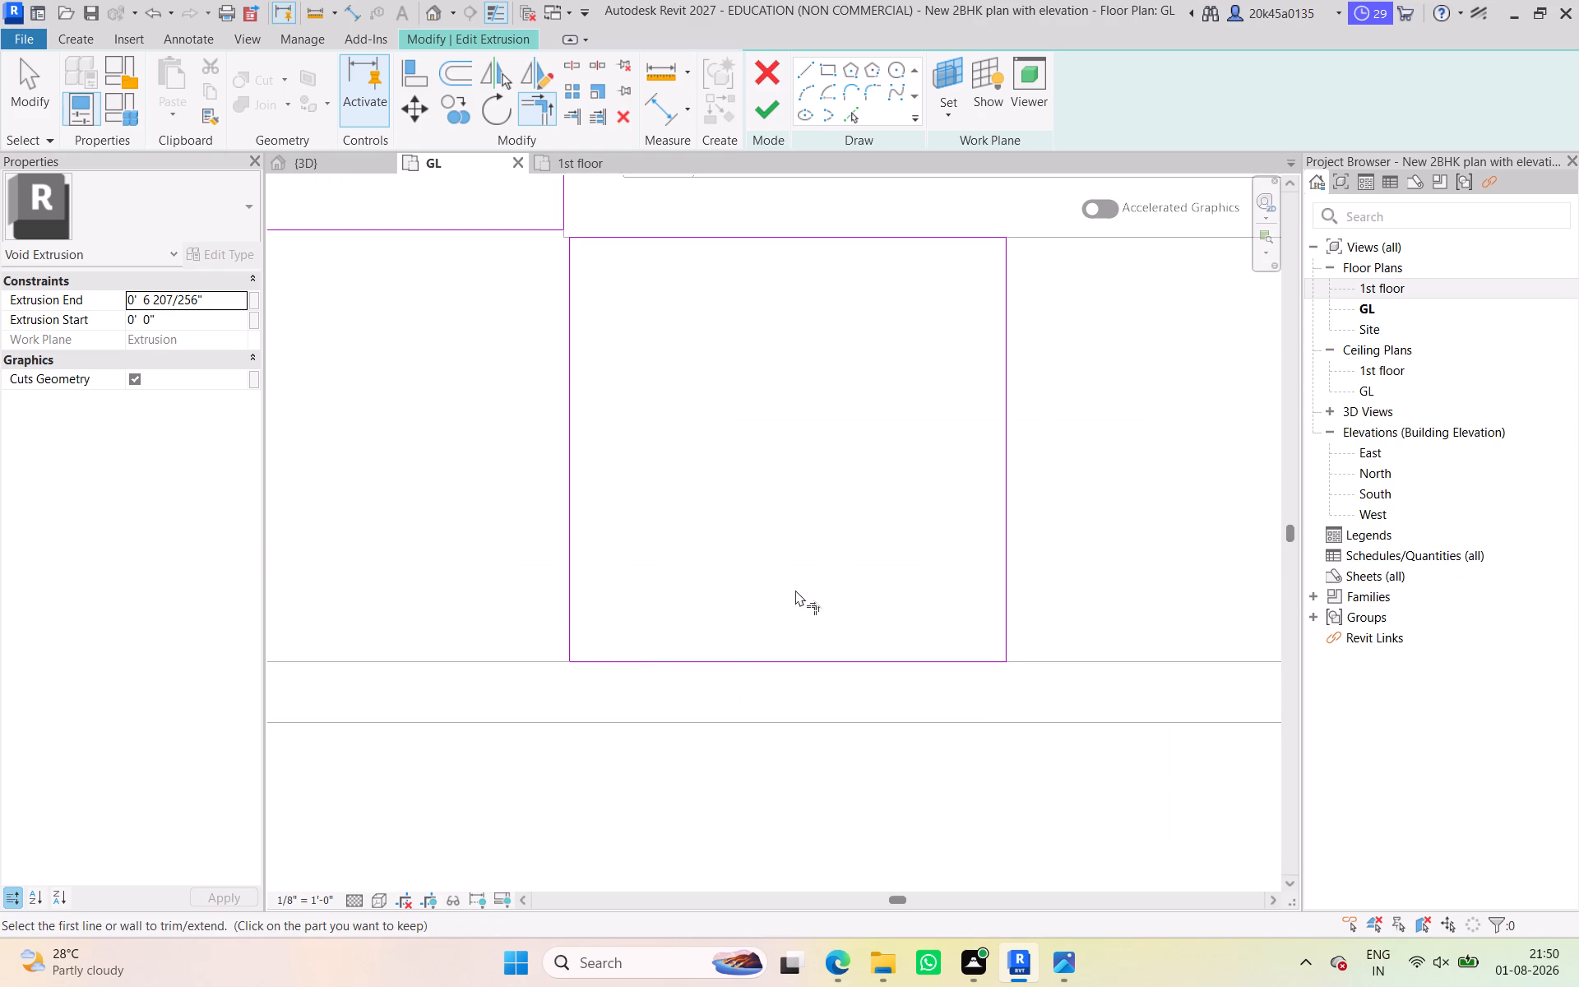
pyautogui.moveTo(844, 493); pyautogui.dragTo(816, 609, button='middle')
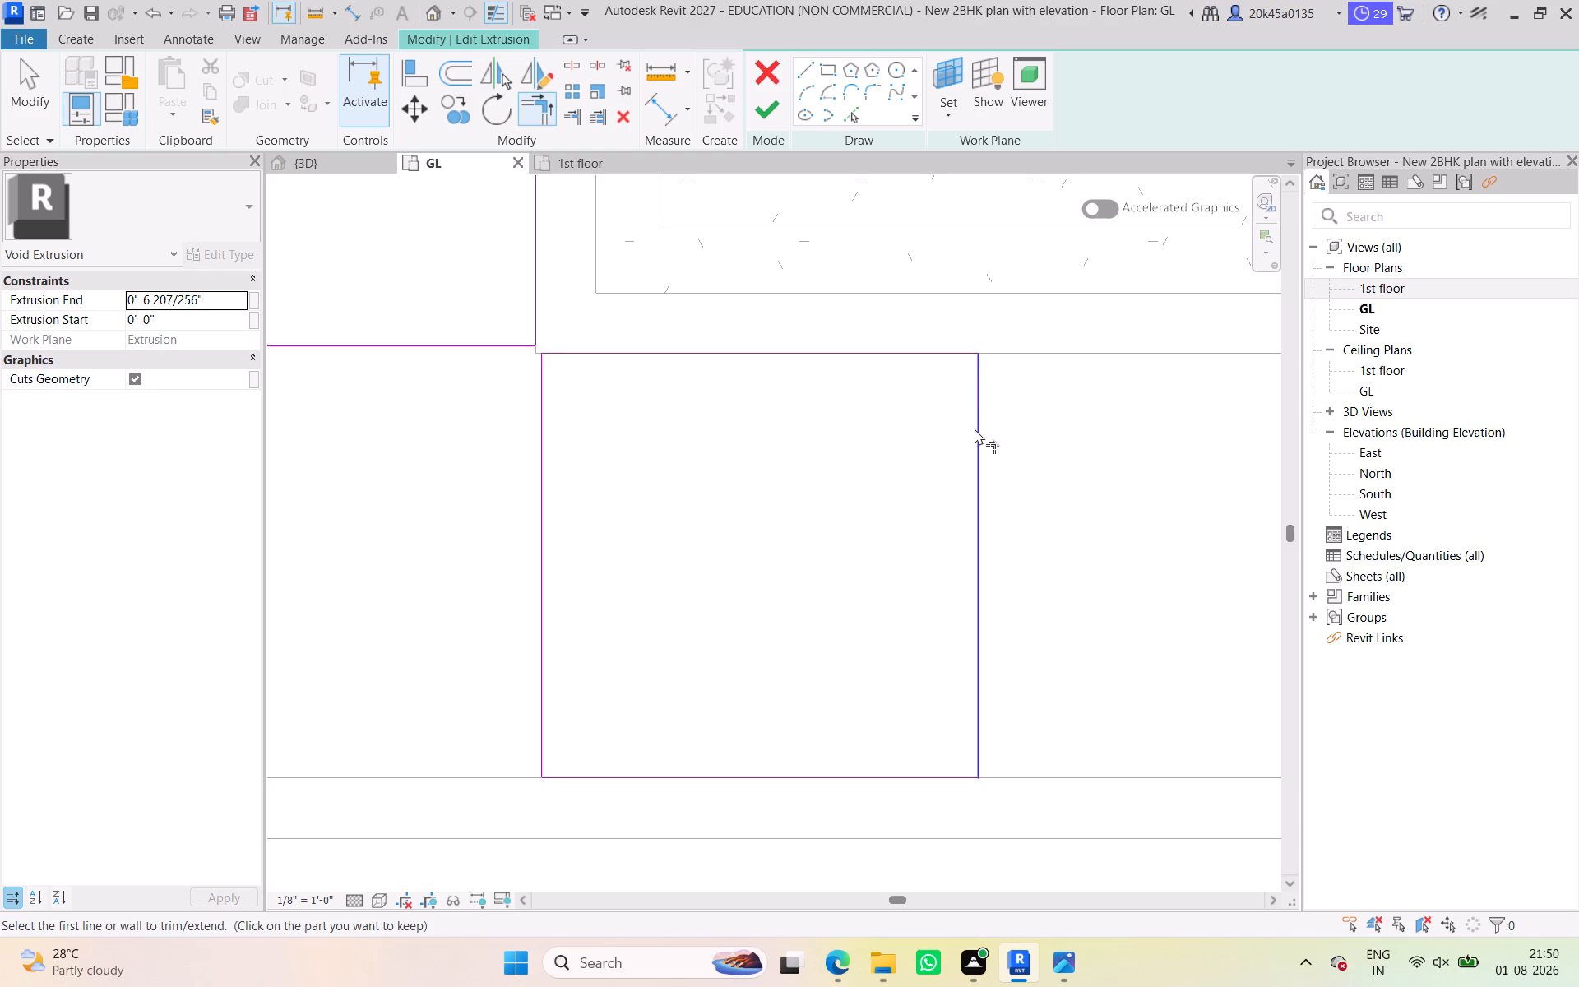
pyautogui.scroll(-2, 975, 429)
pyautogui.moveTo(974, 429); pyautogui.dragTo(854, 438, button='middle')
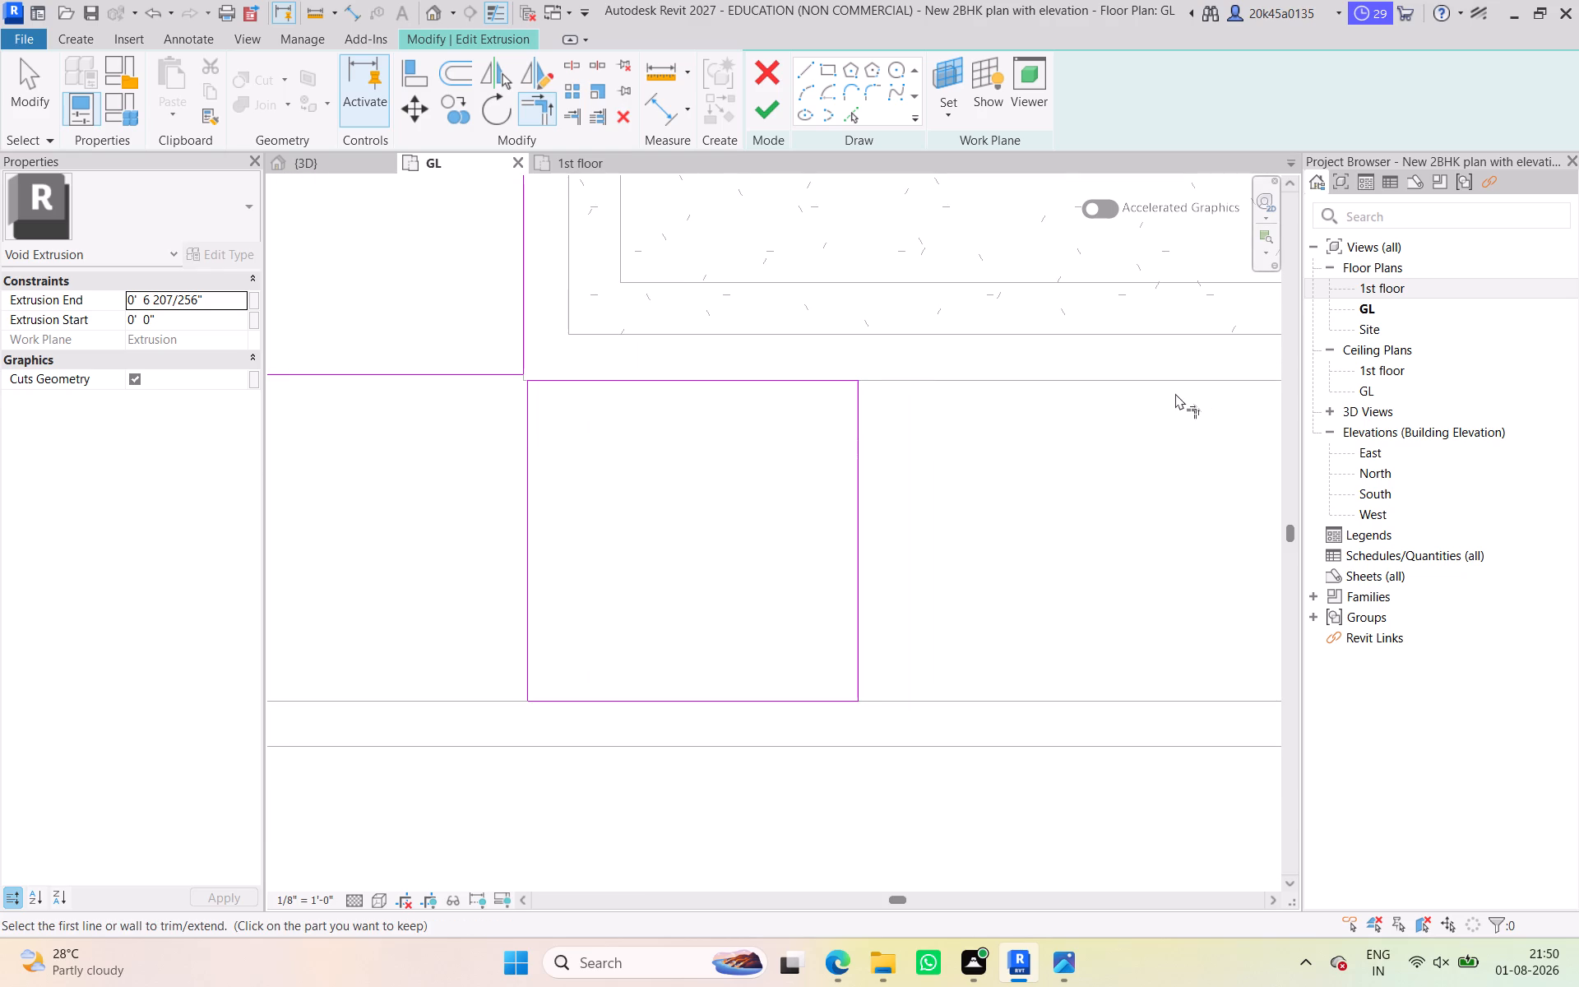
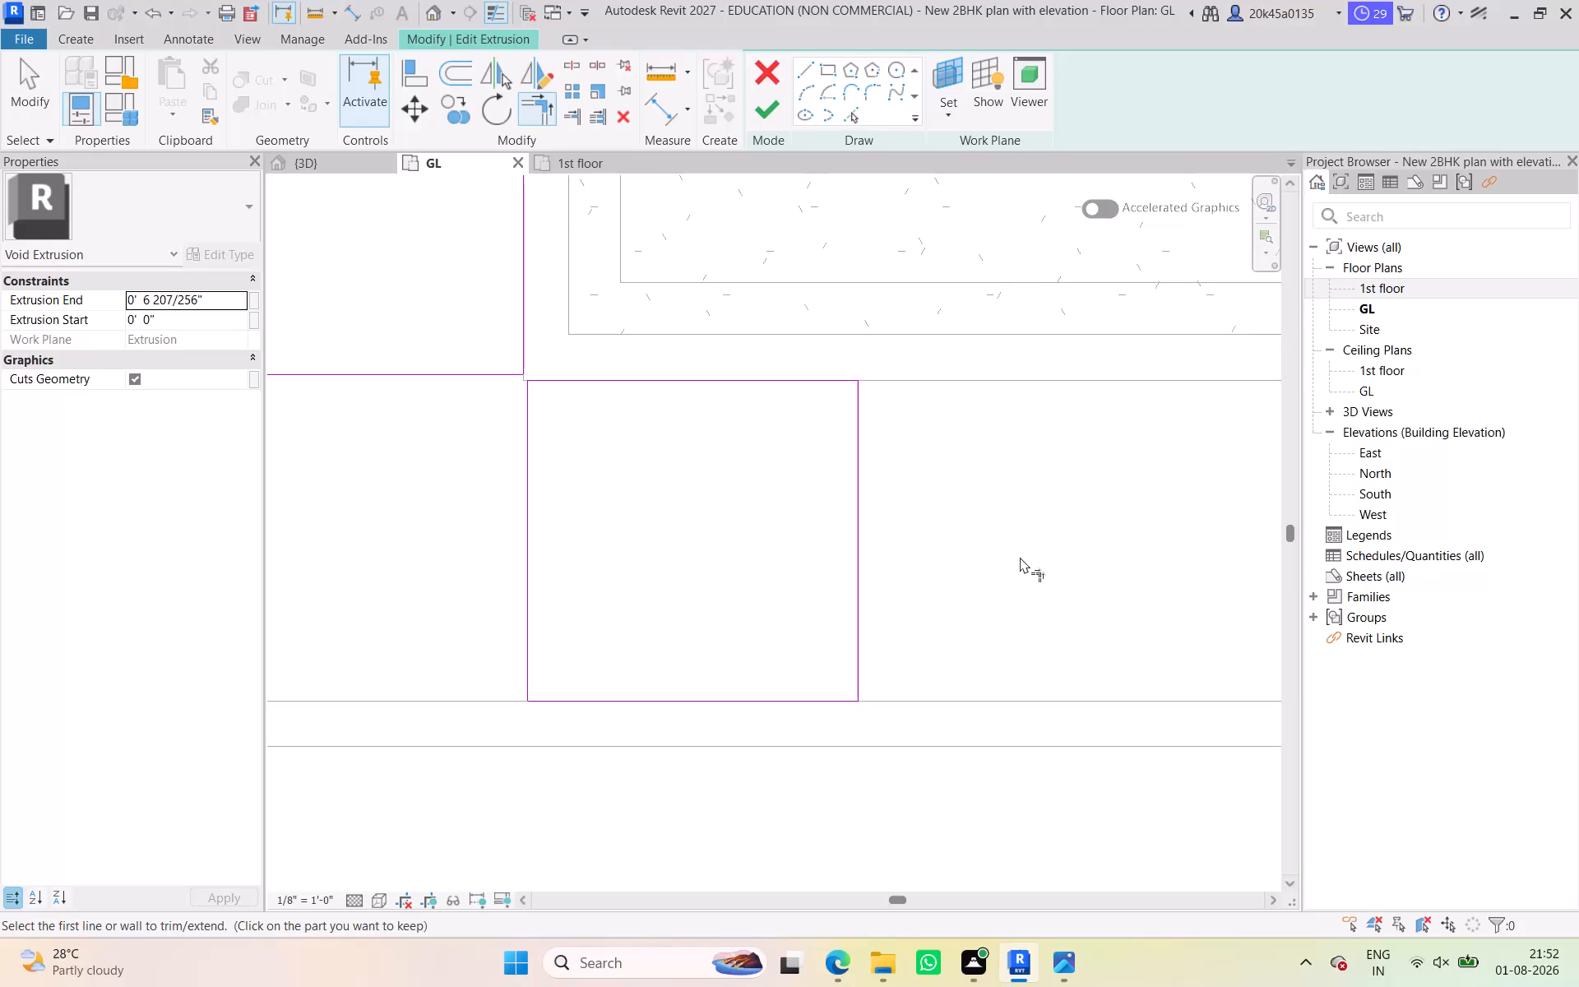
# Try to finish the void extrusion sketch and locate the open loop in the lower run's end box beside the gate.
pyautogui.scroll(-2, 630, 475)
pyautogui.moveTo(632, 477); pyautogui.dragTo(830, 511, button='middle')
pyautogui.click(768, 109)
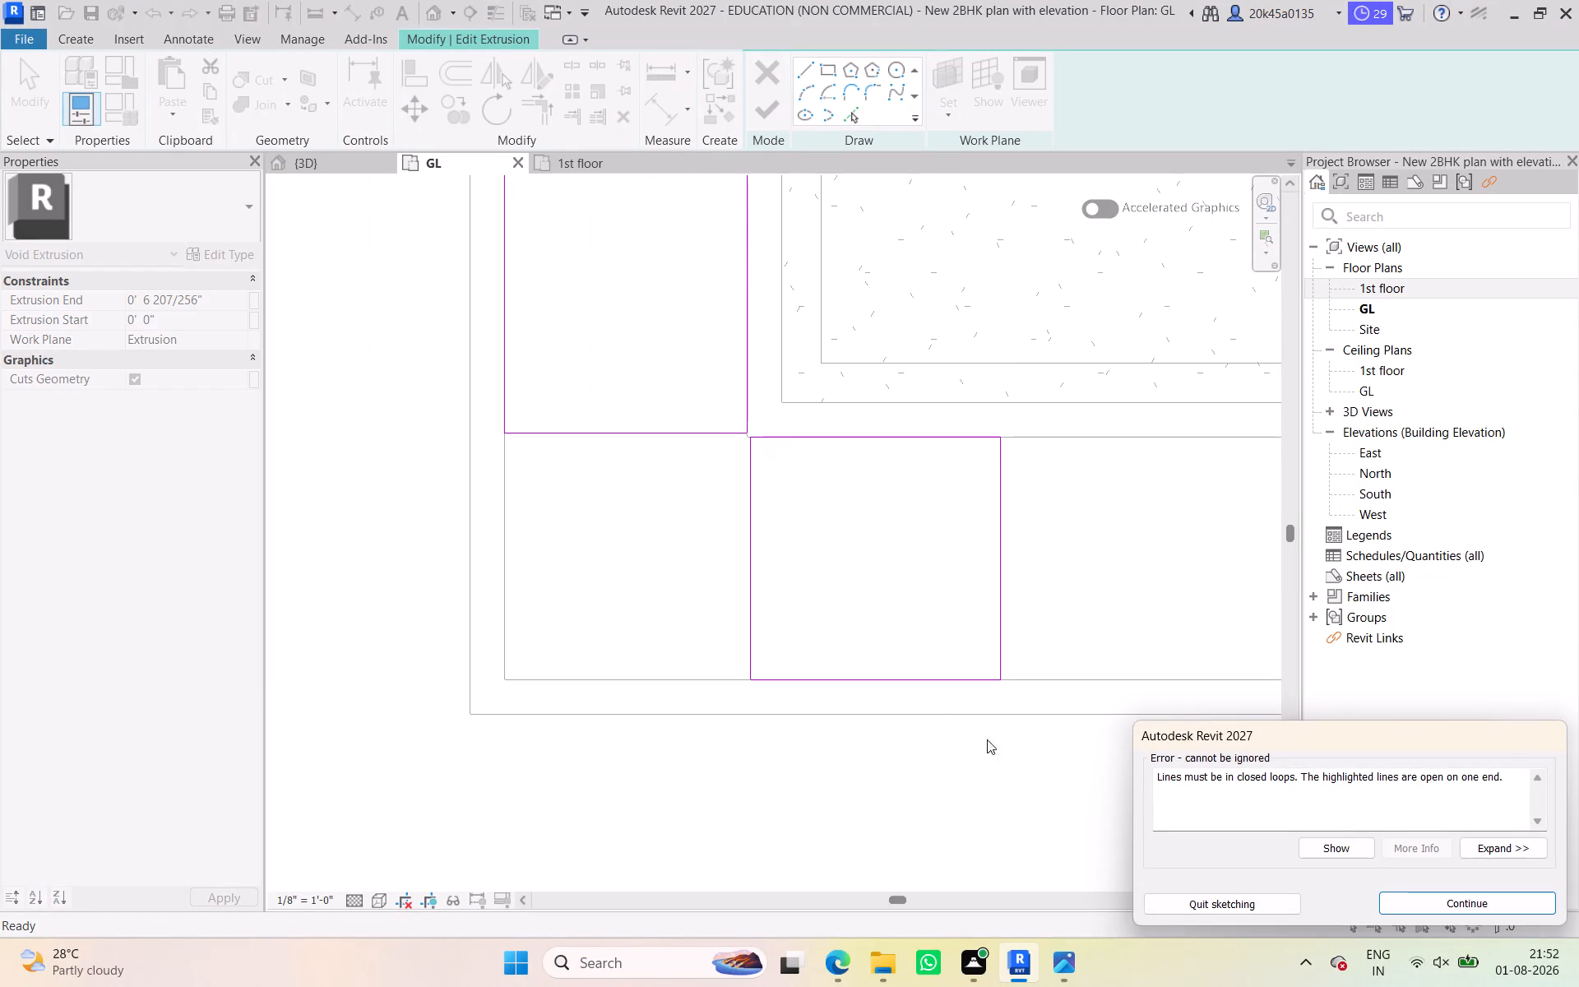
pyautogui.scroll(-8, 604, 565)
pyautogui.moveTo(607, 565); pyautogui.dragTo(262, 646, button='middle')
pyautogui.moveTo(625, 554); pyautogui.dragTo(367, 568, button='middle')
pyautogui.scroll(5, 808, 693)
pyautogui.moveTo(808, 686); pyautogui.dragTo(614, 651, button='middle')
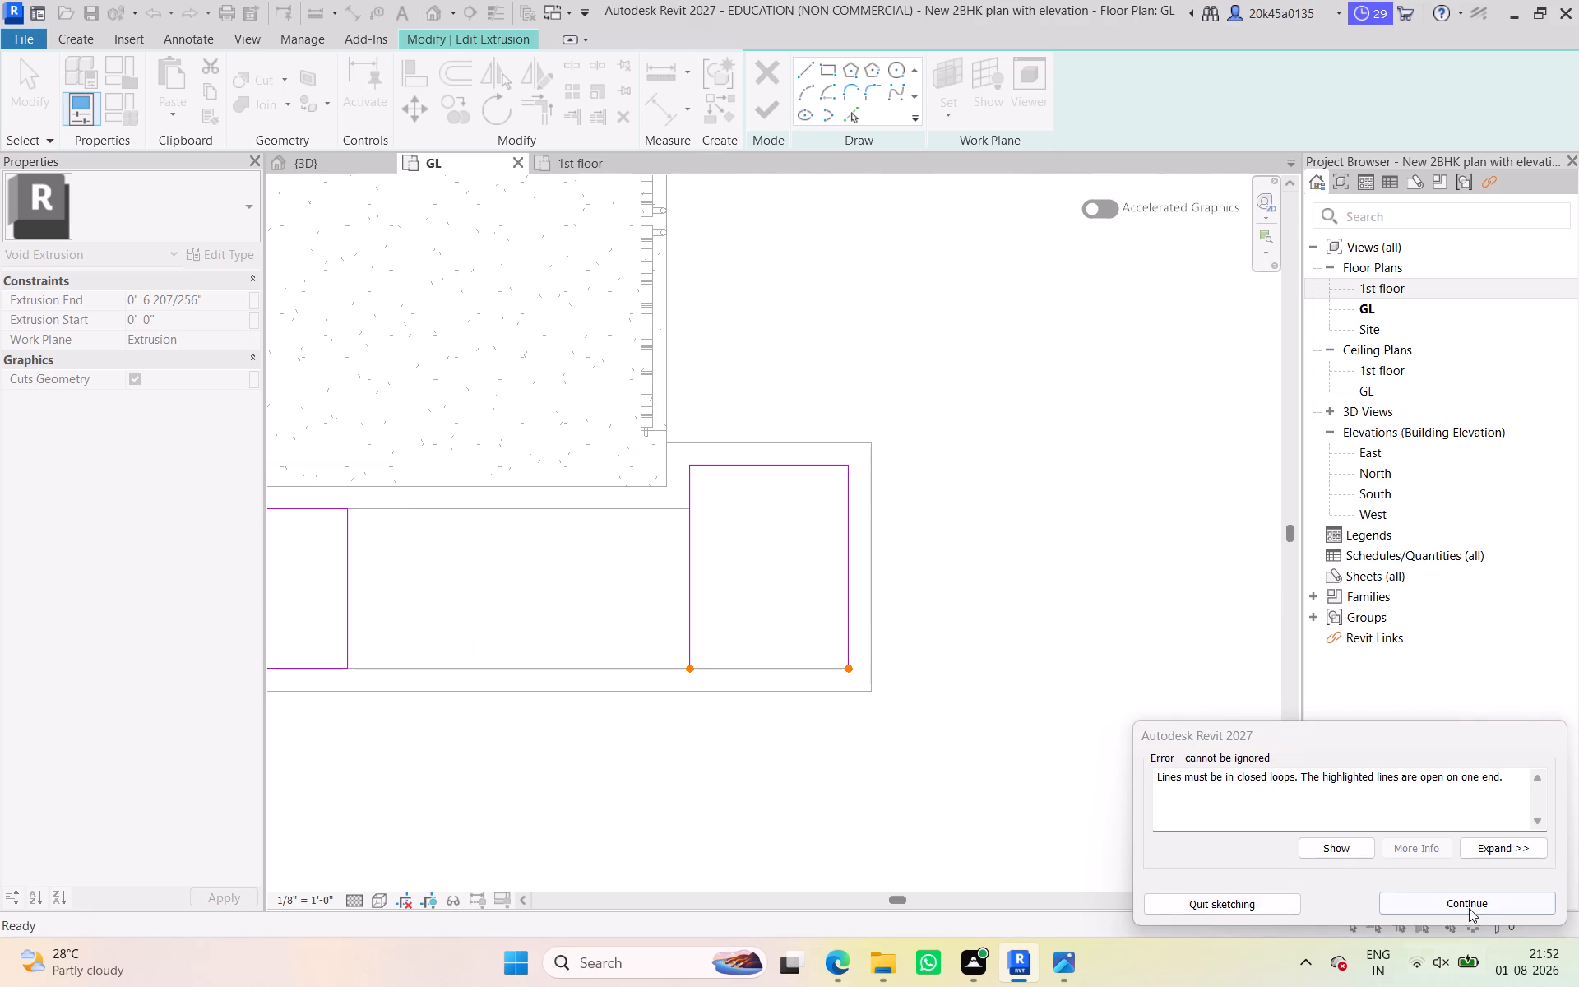
pyautogui.click(1467, 907)
# Draw the missing bottom edge of the lower run's end box beside the gate and finish the void sketch.
pyautogui.scroll(2, 710, 661)
pyautogui.moveTo(715, 665); pyautogui.dragTo(734, 708, button='middle')
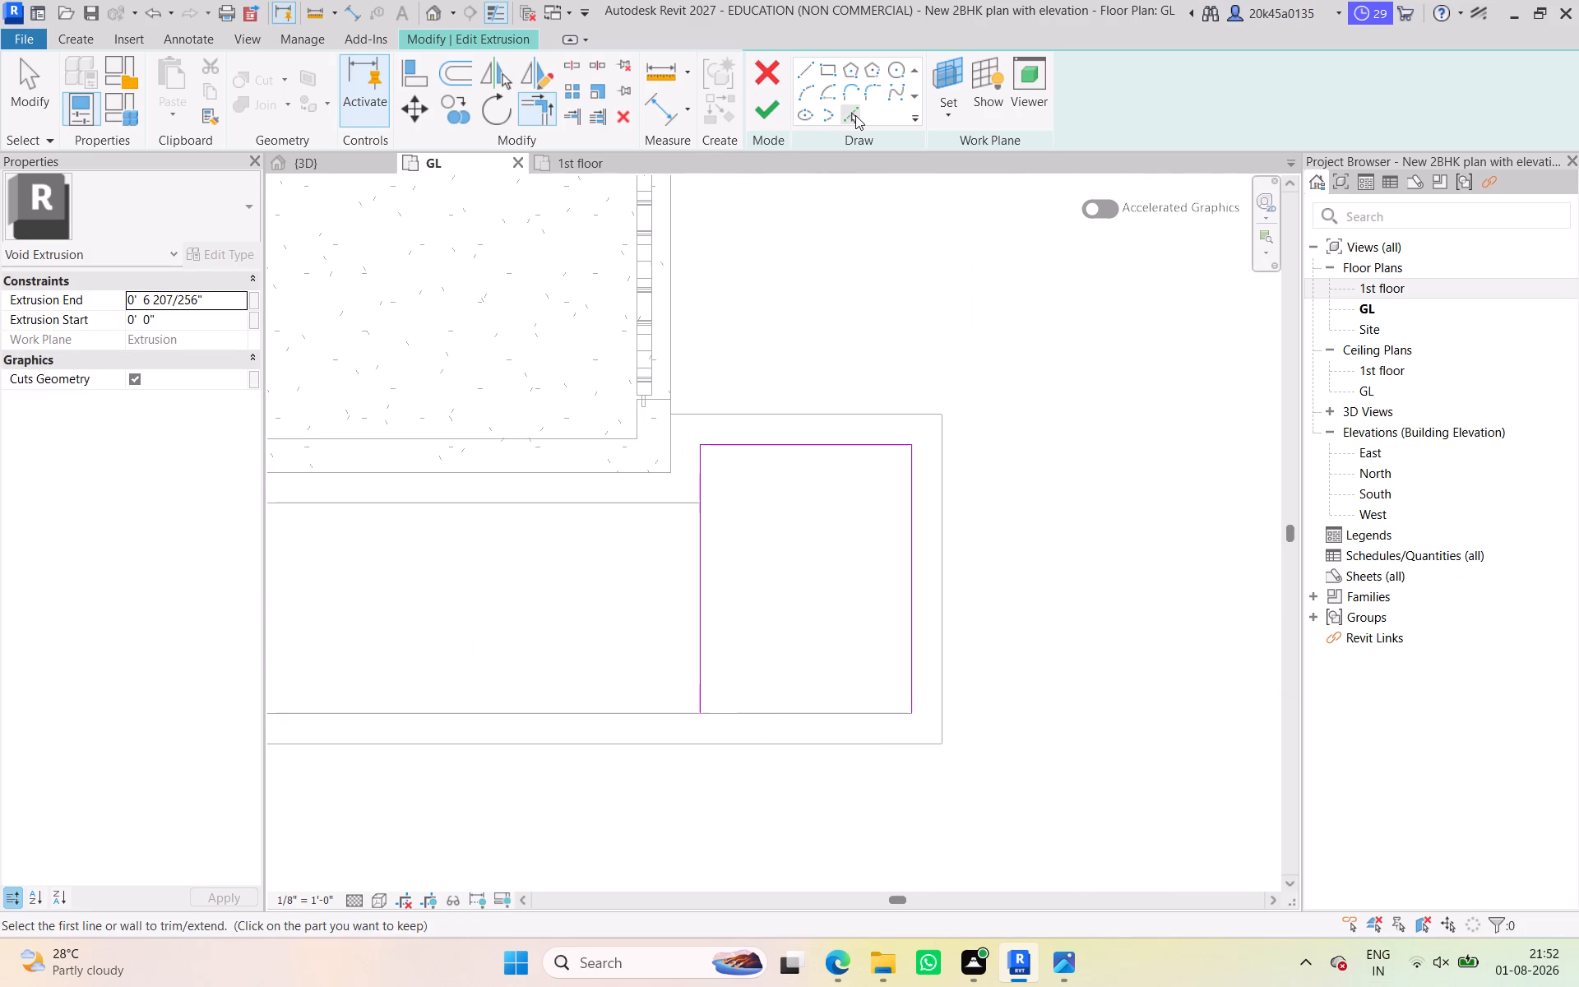
pyautogui.click(855, 115)
pyautogui.click(801, 69)
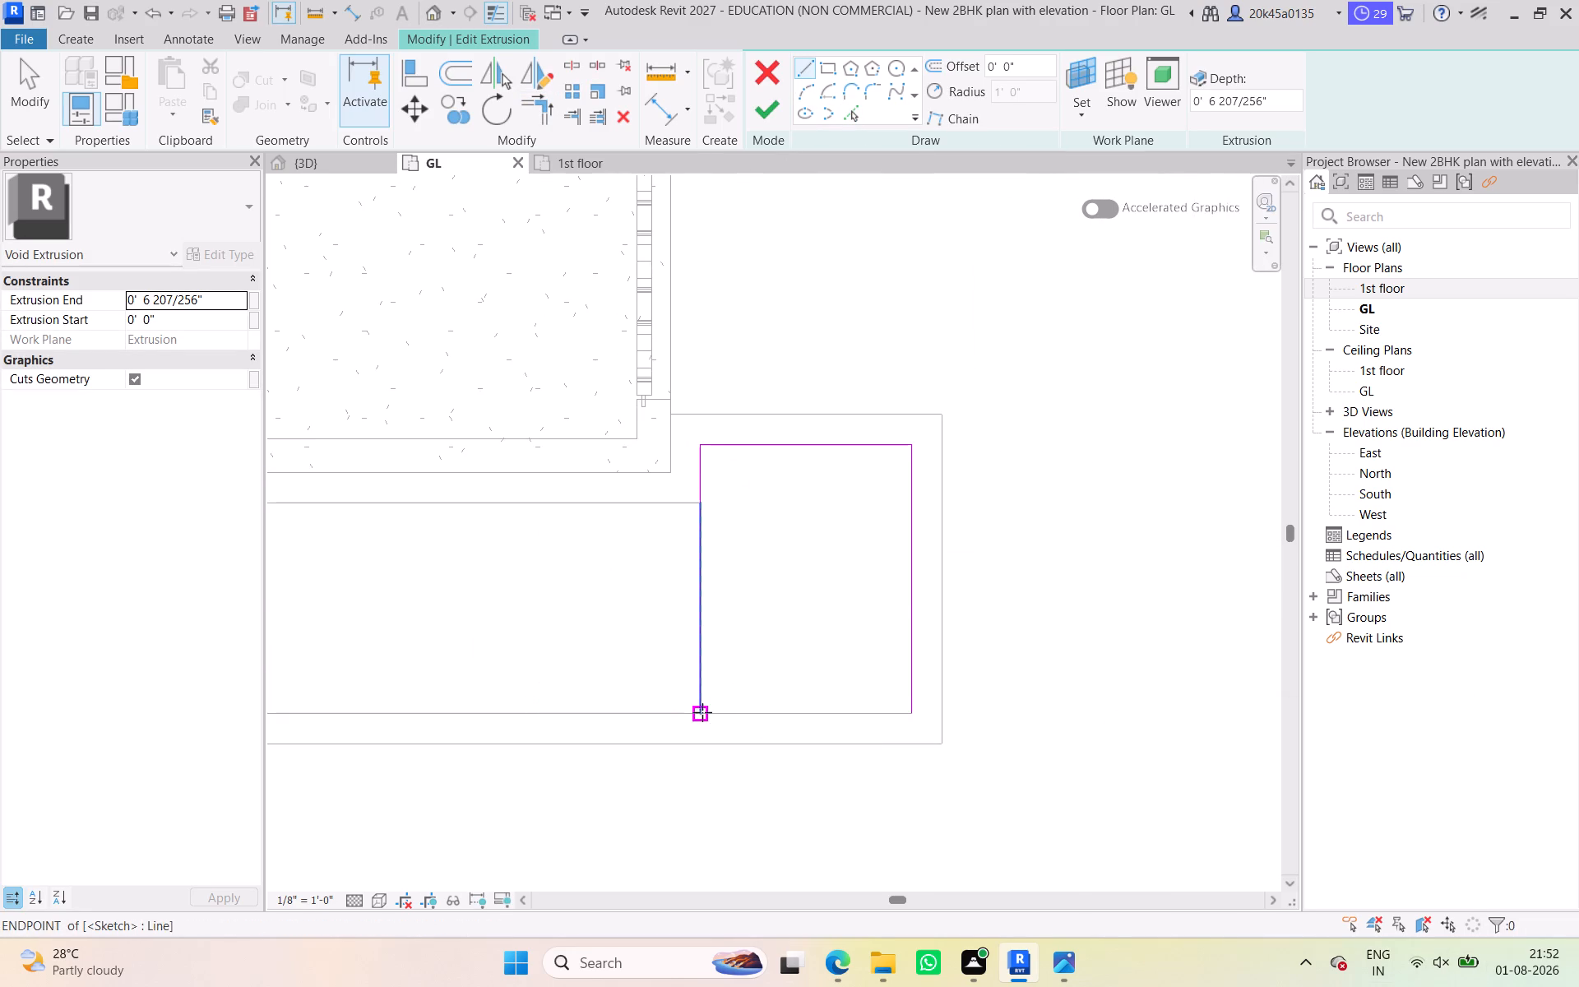
pyautogui.click(702, 712)
pyautogui.click(908, 710)
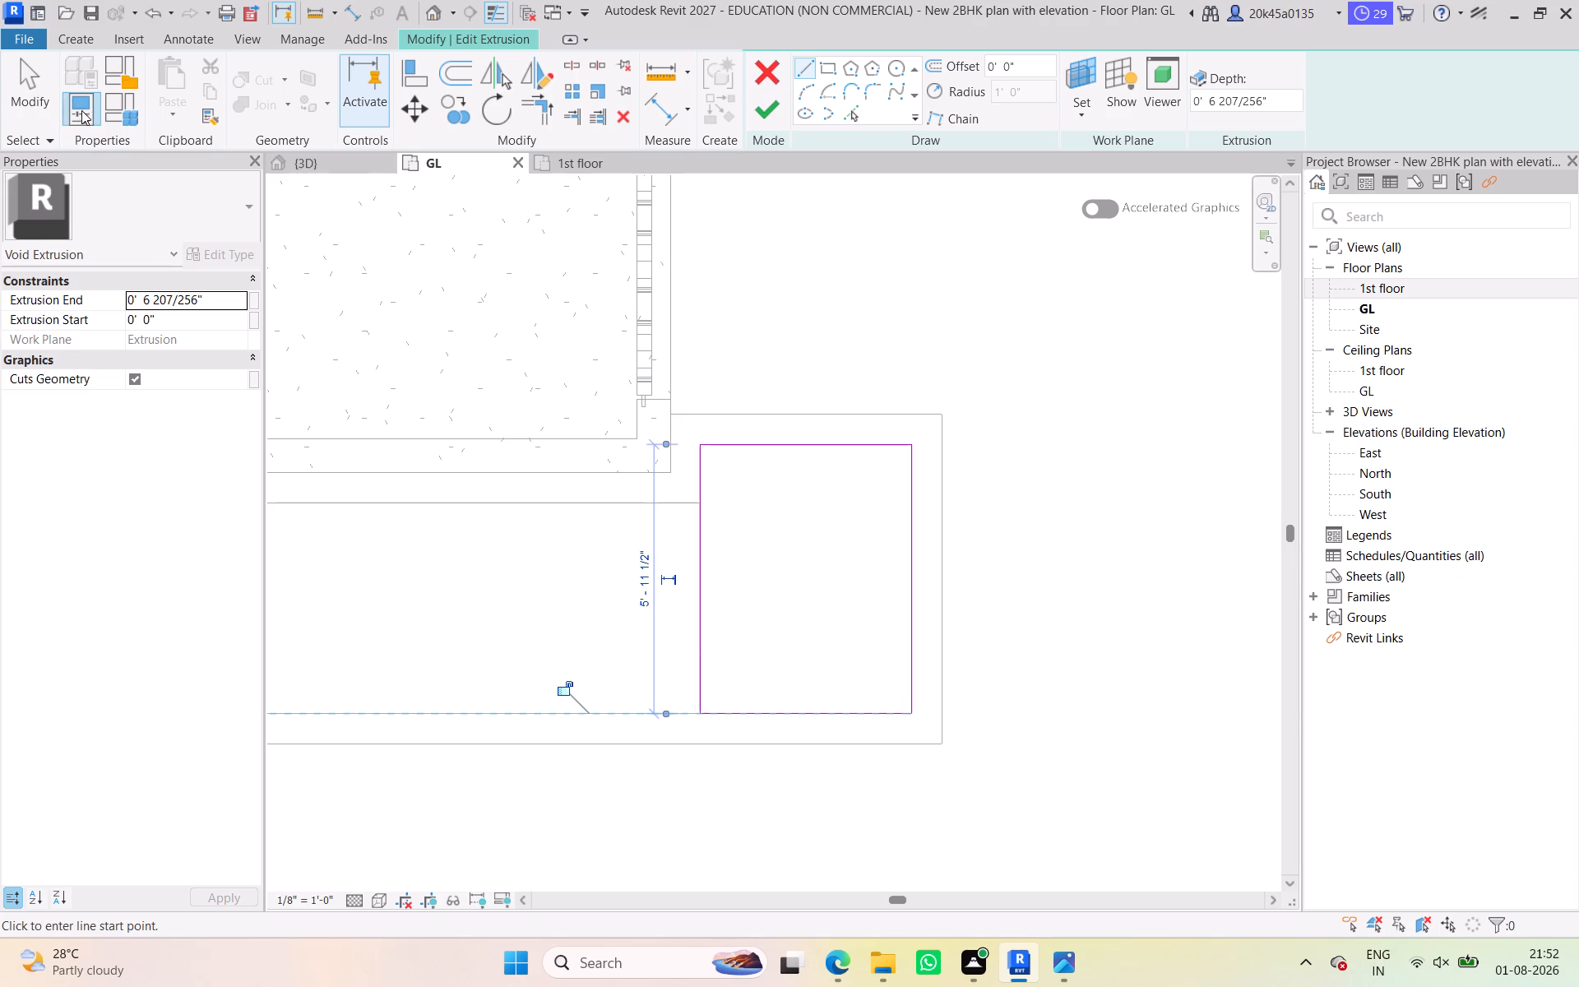
pyautogui.click(40, 92)
pyautogui.click(760, 107)
# Examine the recessed boxes cut along the boundary strip from all sides in the 3D view.
pyautogui.scroll(-4, 748, 498)
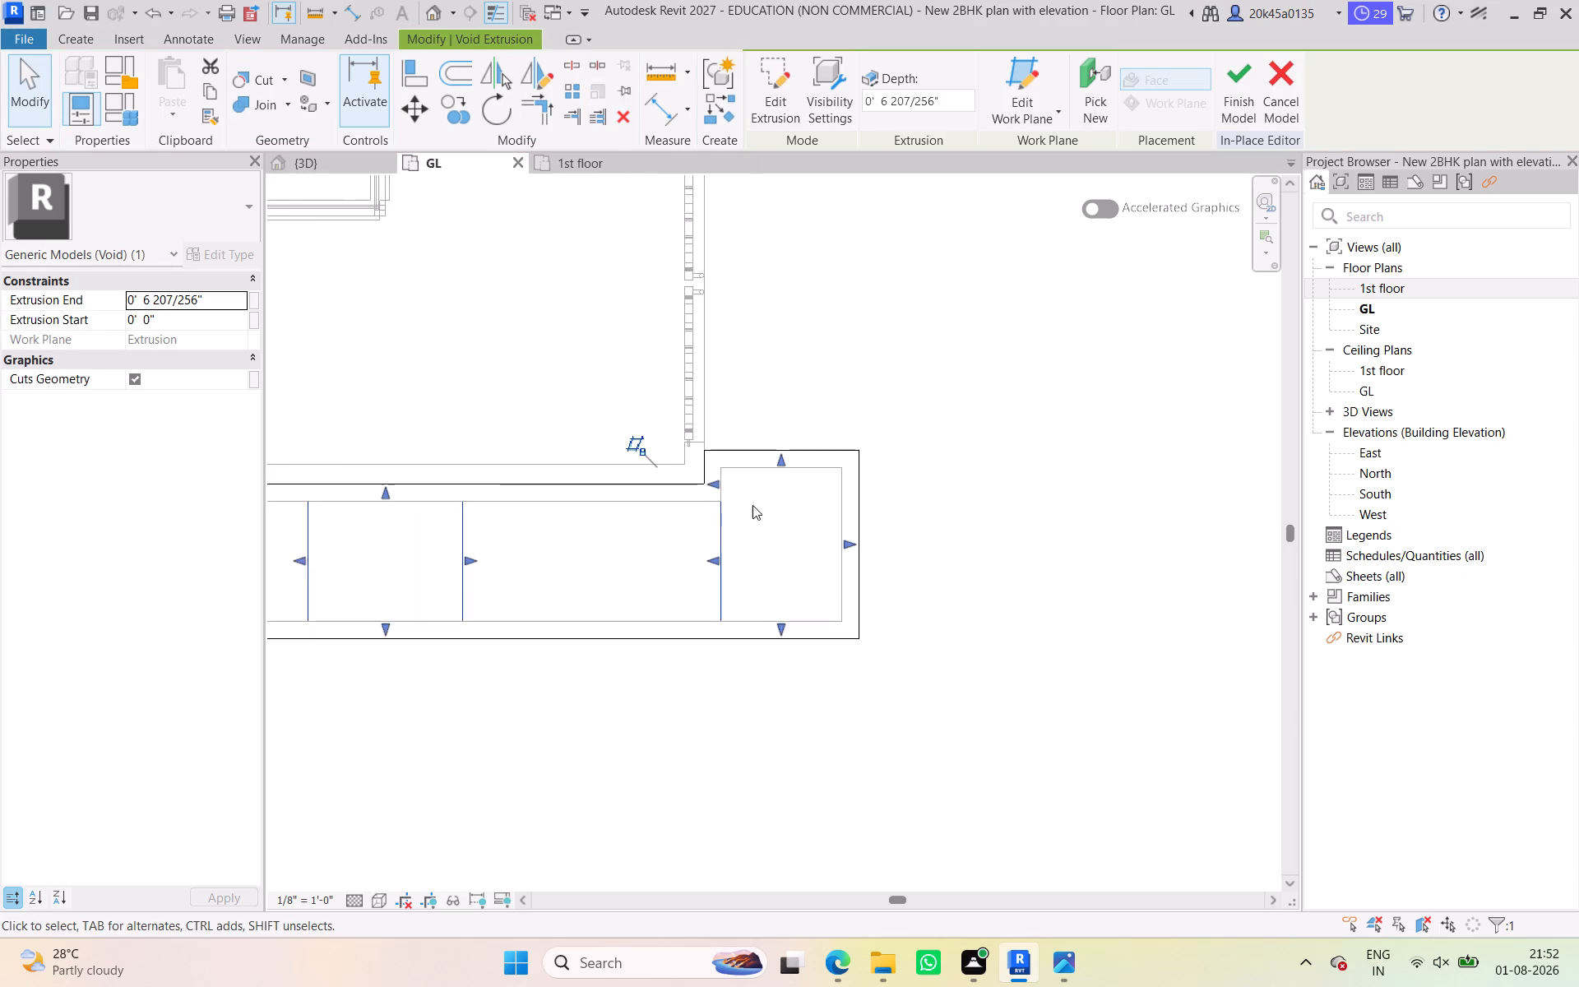
pyautogui.scroll(-9, 752, 505)
pyautogui.moveTo(758, 507); pyautogui.dragTo(808, 604, button='middle')
pyautogui.click(334, 159)
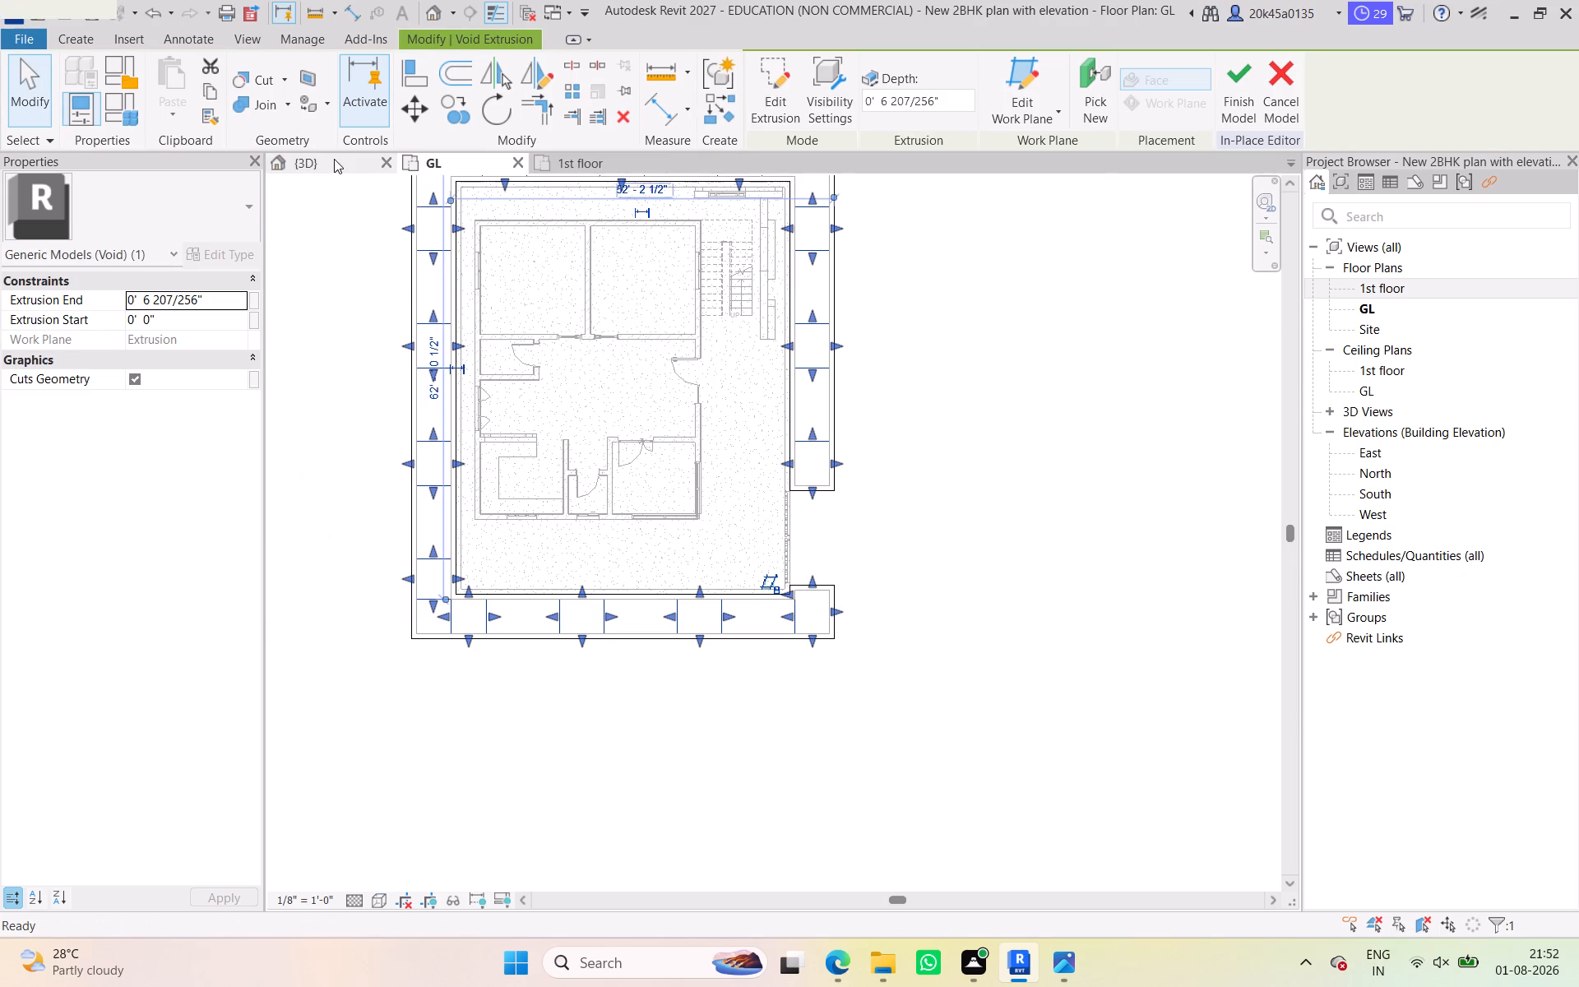
pyautogui.click(582, 810)
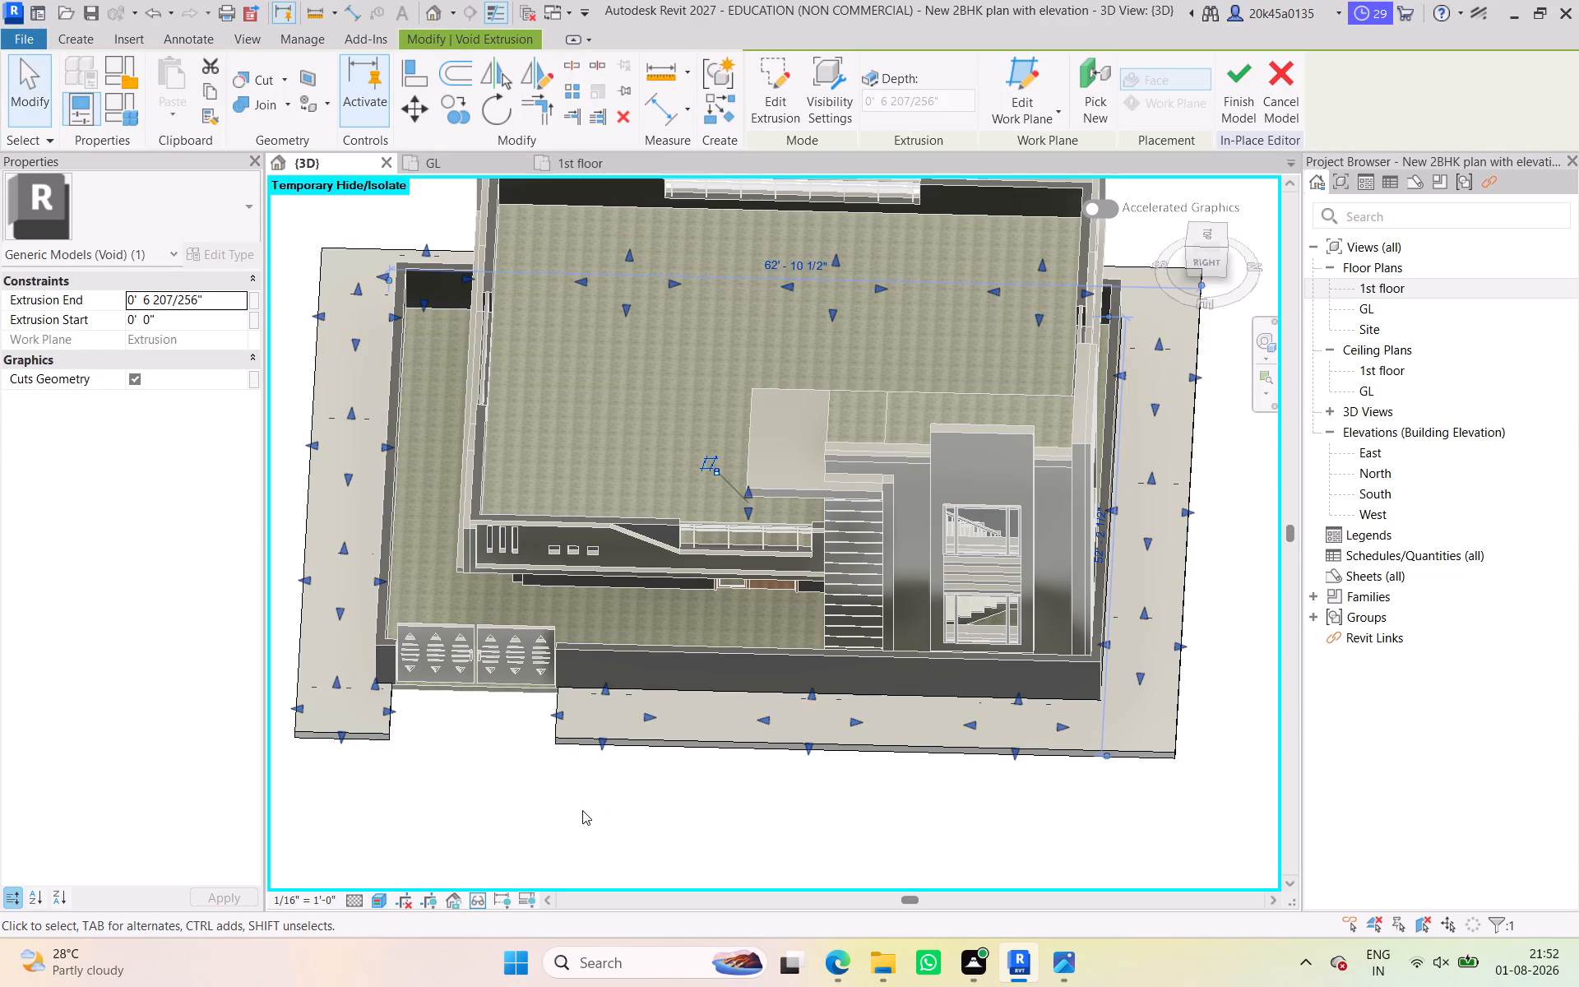
pyautogui.keyDown('shift'); pyautogui.moveTo(582, 810); pyautogui.dragTo(740, 810, button='middle'); pyautogui.keyUp('shift')
pyautogui.scroll(-1, 737, 806)
pyautogui.moveTo(737, 806); pyautogui.dragTo(842, 681, button='middle')
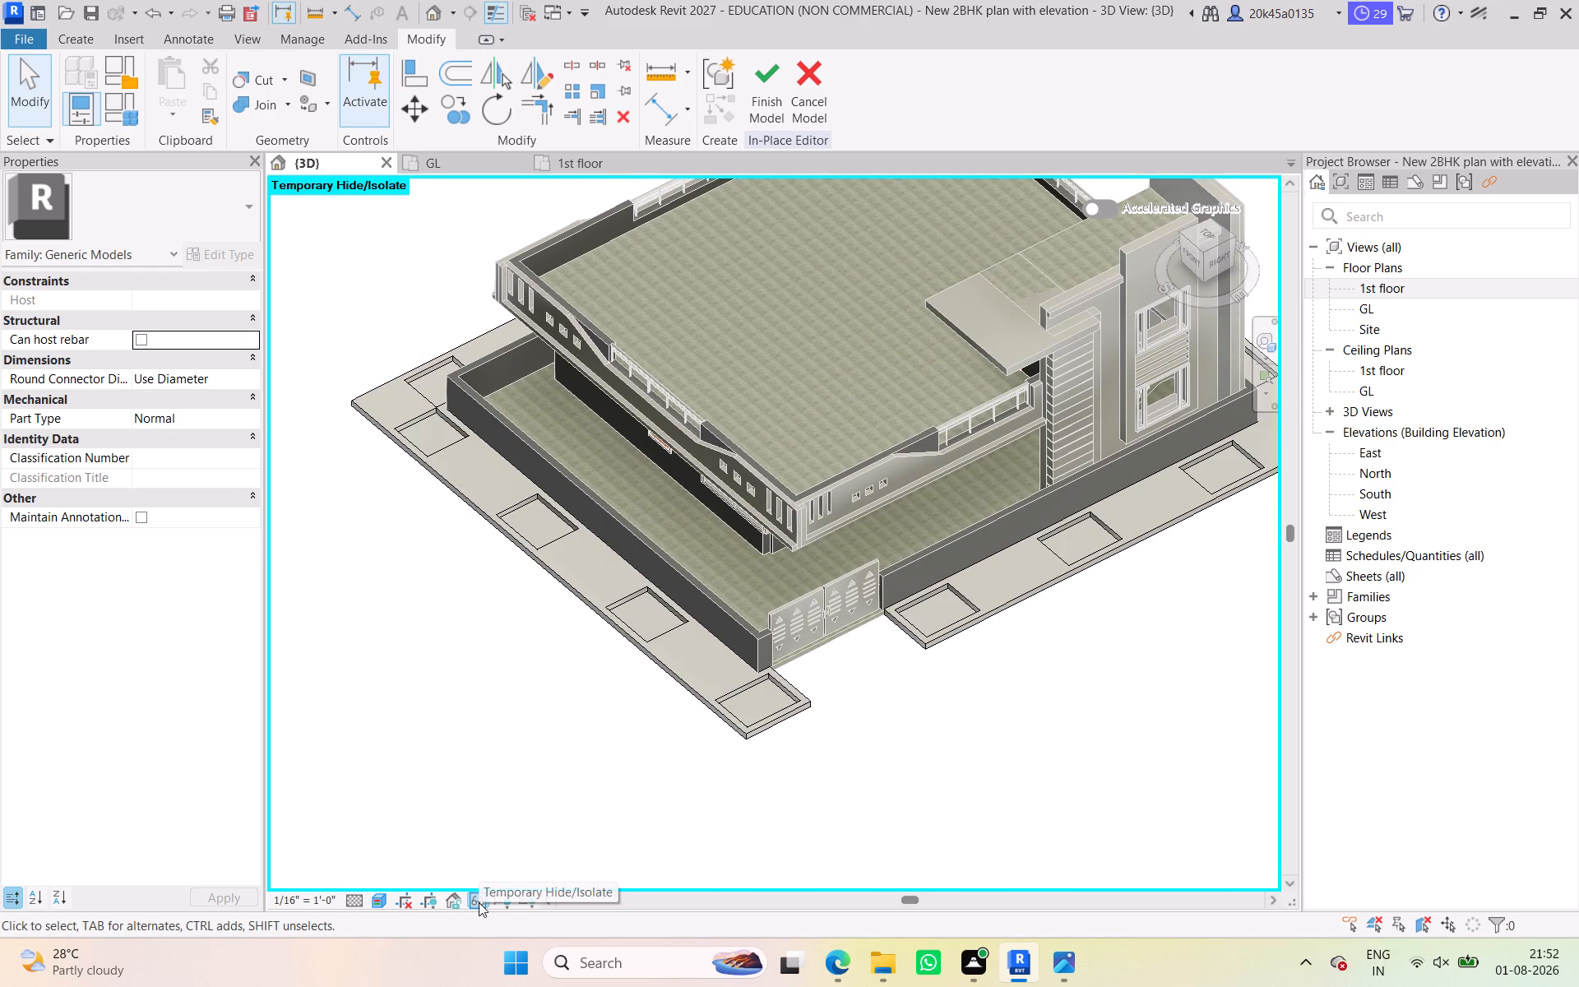
pyautogui.moveTo(442, 458); pyautogui.dragTo(461, 549, button='middle')
pyautogui.moveTo(341, 730); pyautogui.dragTo(483, 772, button='middle')
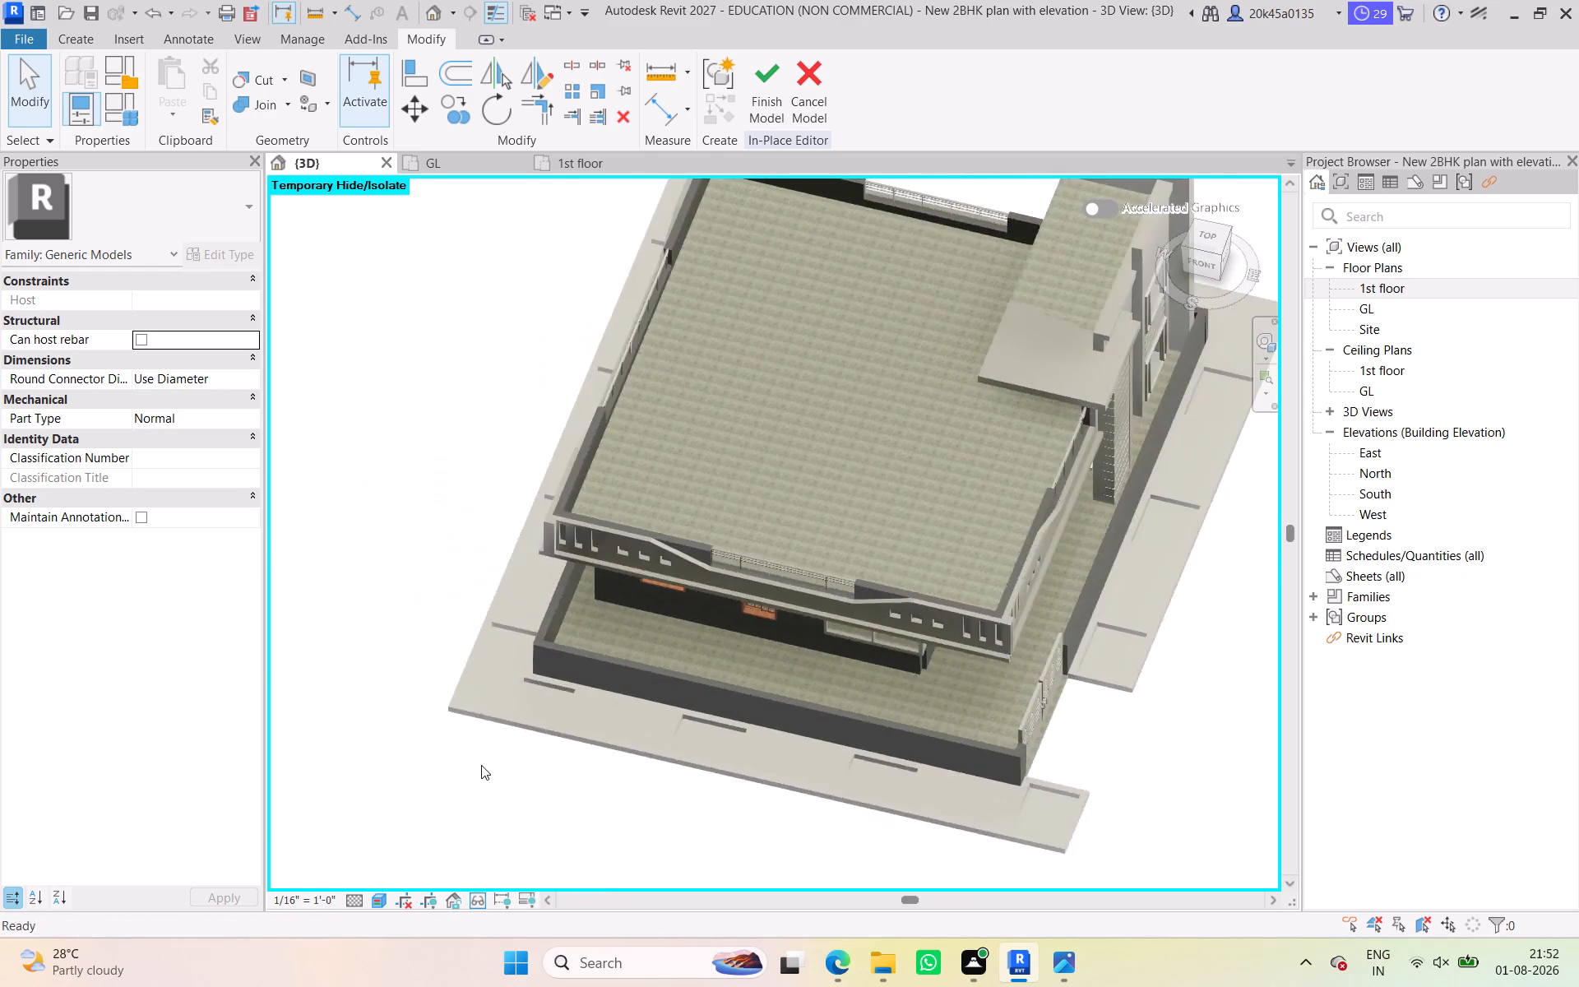
pyautogui.scroll(-2, 476, 761)
pyautogui.moveTo(455, 750); pyautogui.dragTo(298, 672, button='middle')
pyautogui.keyDown('shift'); pyautogui.moveTo(938, 743); pyautogui.dragTo(802, 776, button='middle'); pyautogui.keyUp('shift')
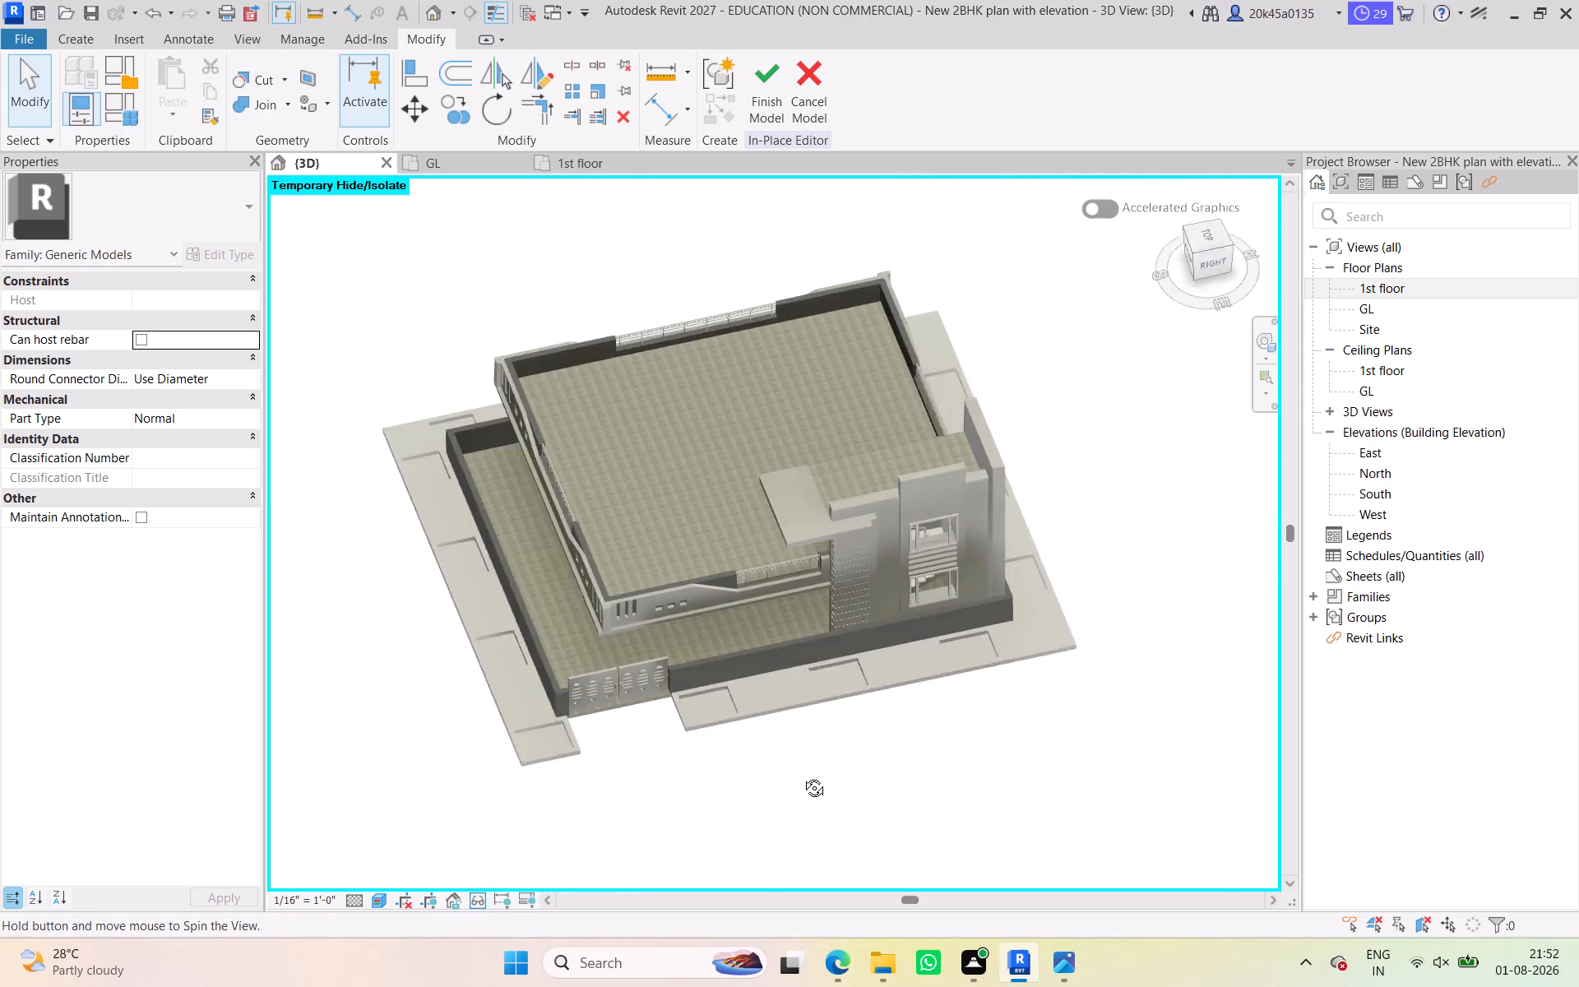
pyautogui.keyDown('shift'); pyautogui.moveTo(802, 776); pyautogui.dragTo(542, 749, button='middle'); pyautogui.keyUp('shift')
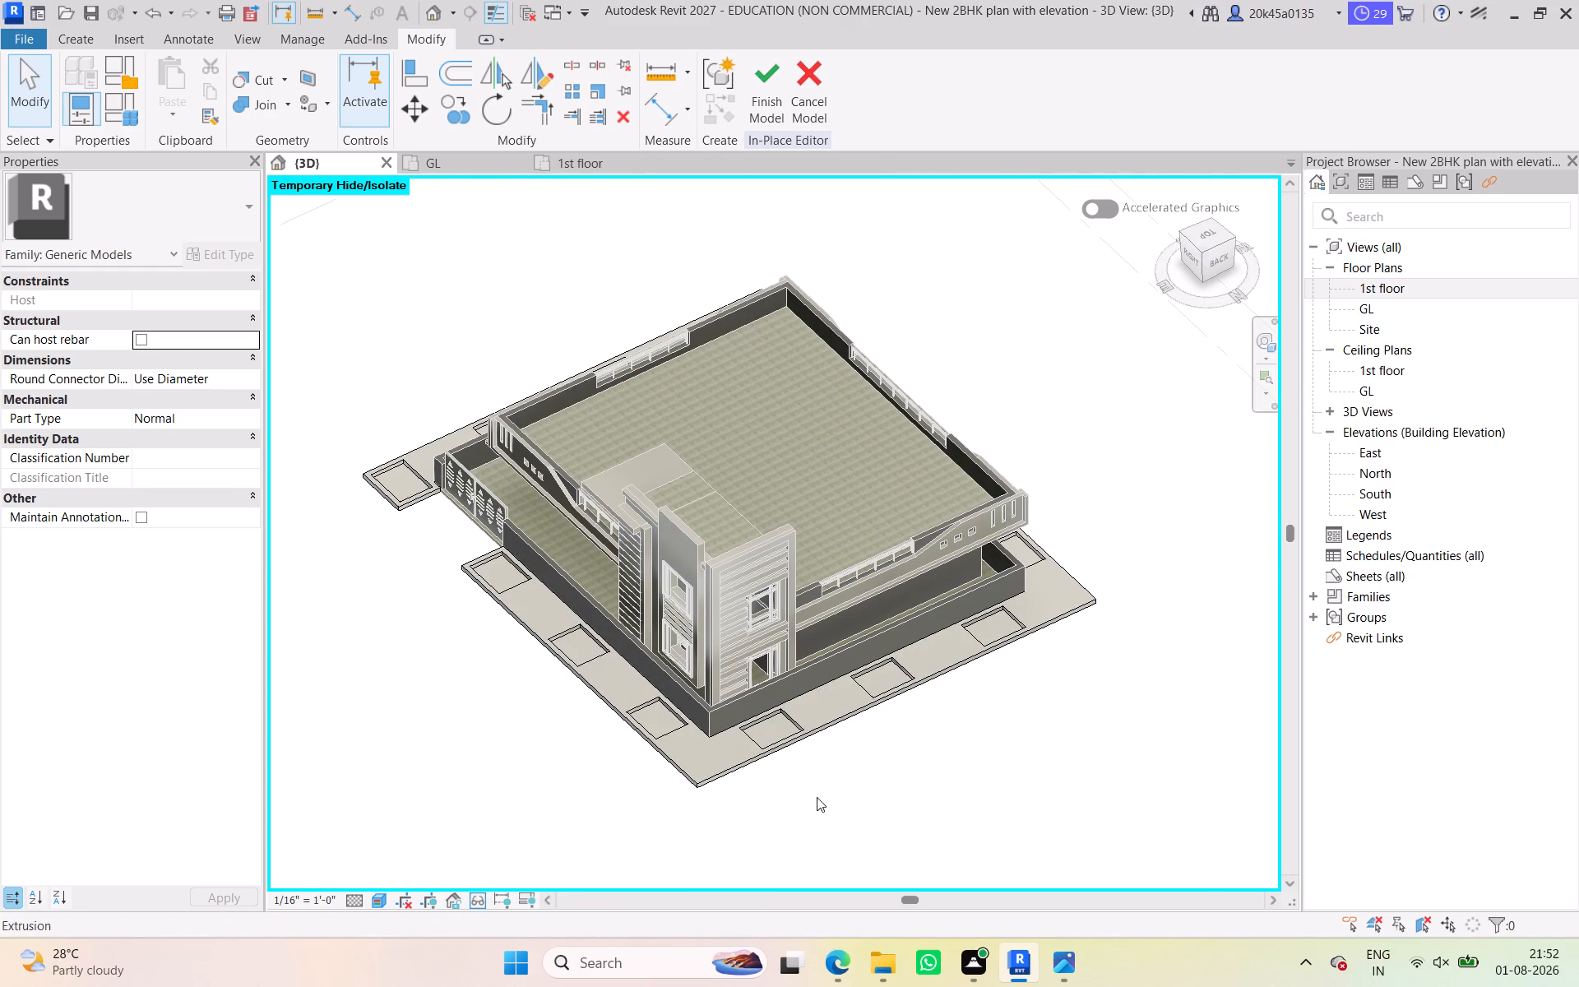
pyautogui.keyDown('shift'); pyautogui.moveTo(496, 789); pyautogui.dragTo(874, 828, button='middle'); pyautogui.keyUp('shift')
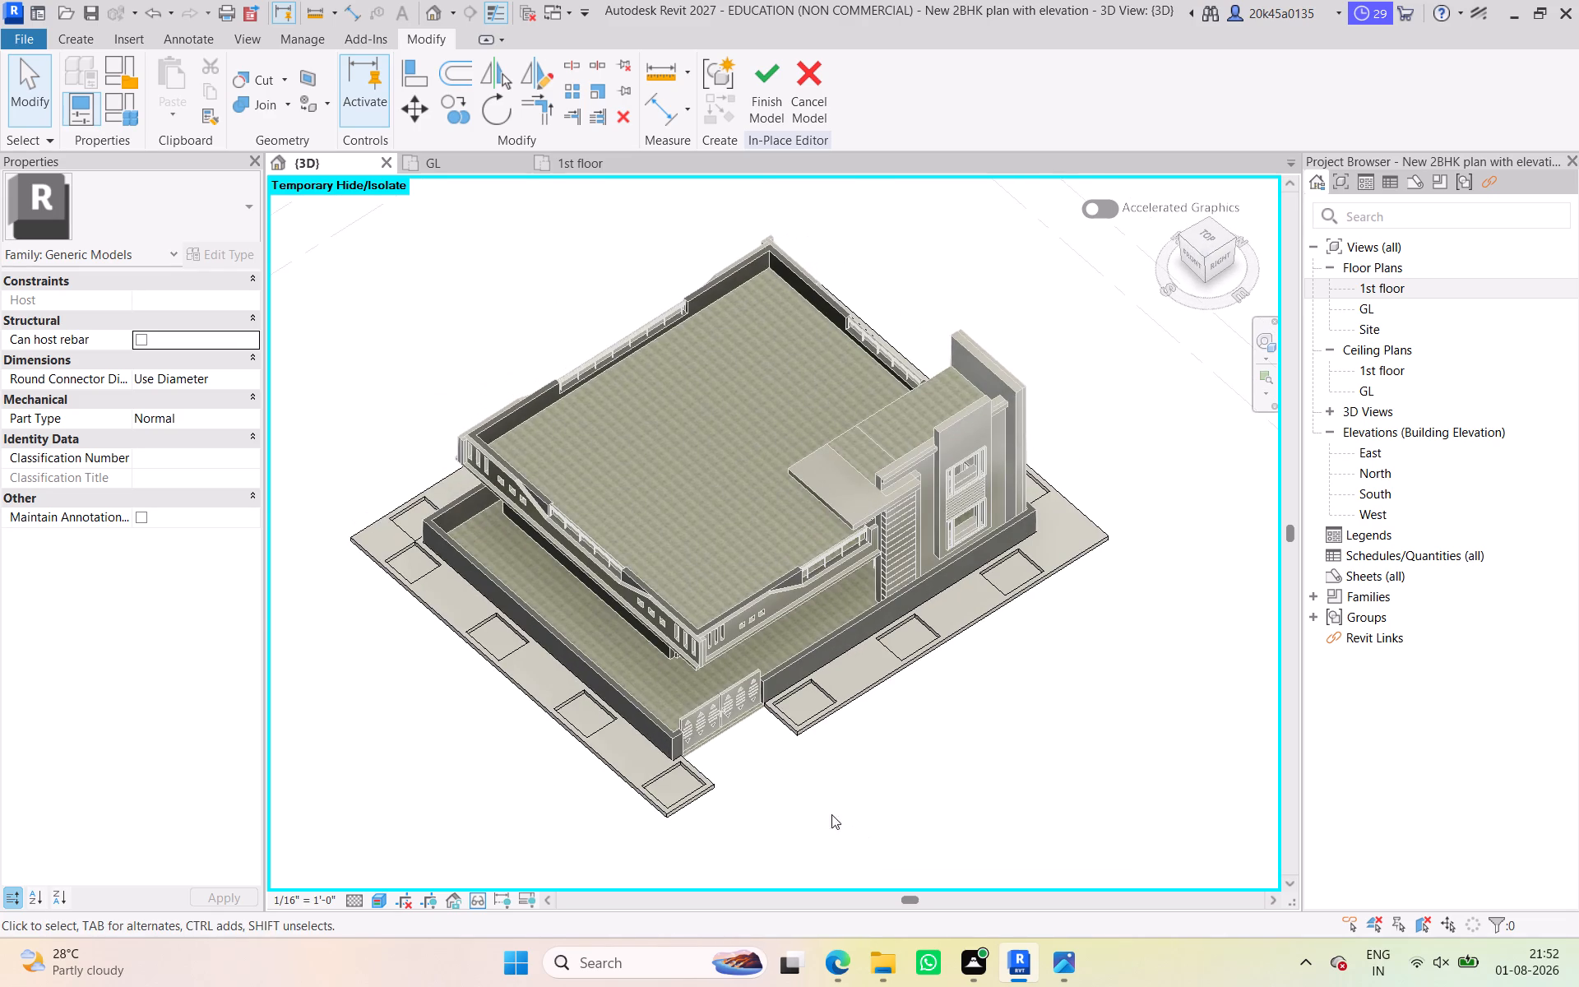
pyautogui.scroll(4, 848, 710)
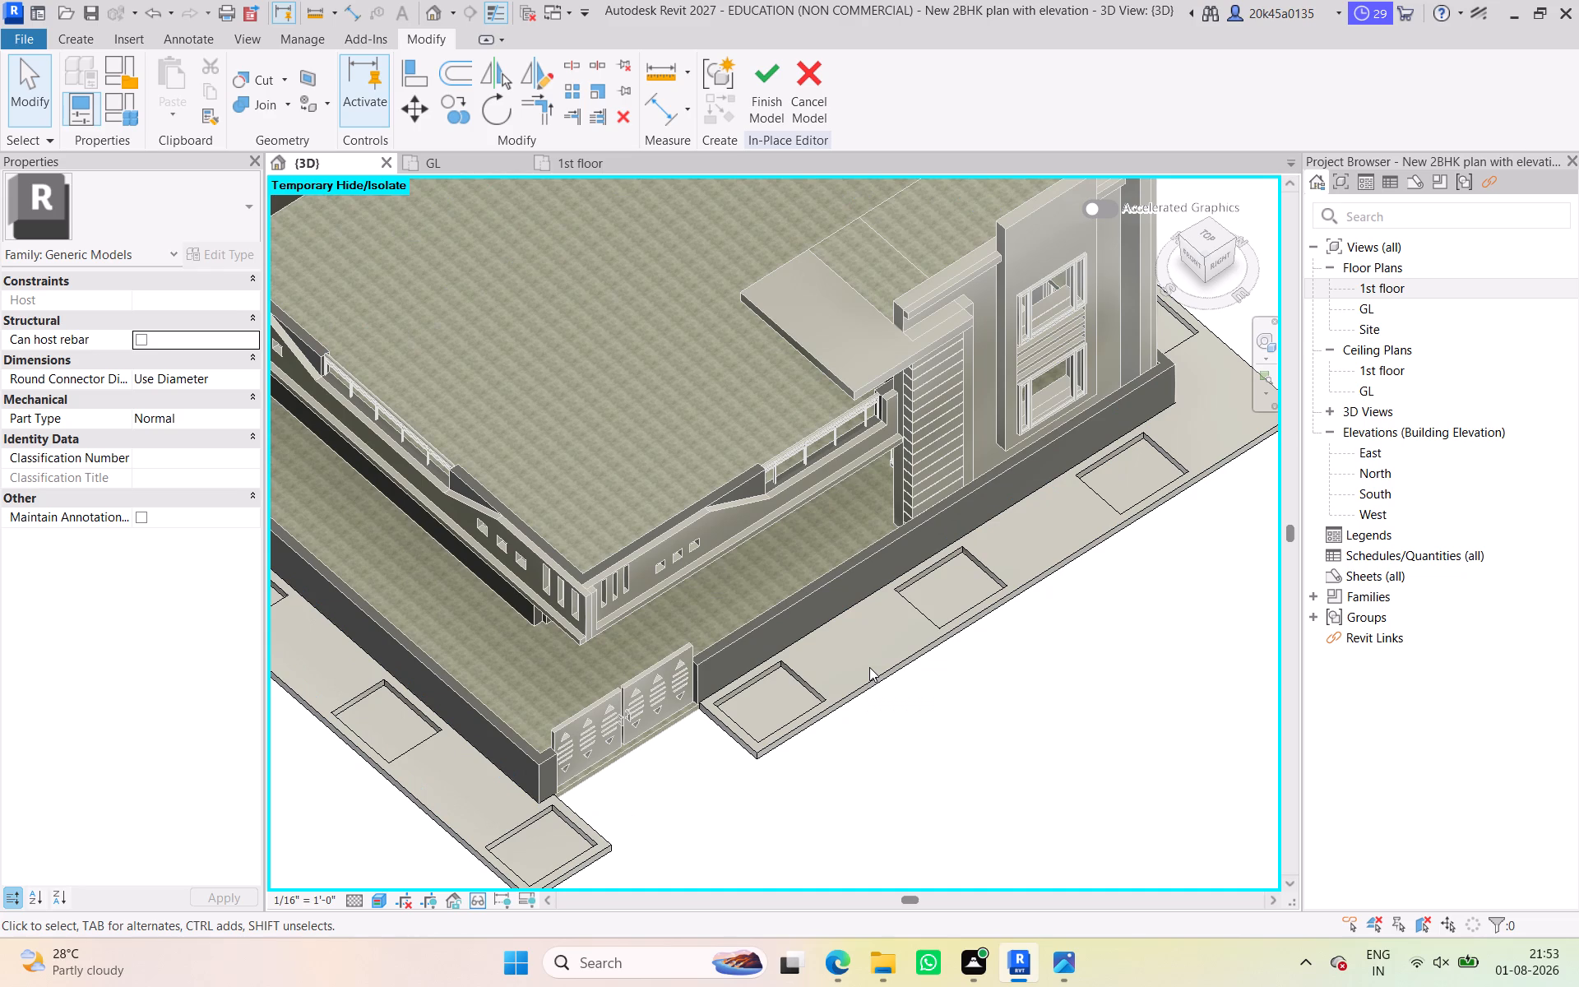
pyautogui.scroll(-3, 869, 667)
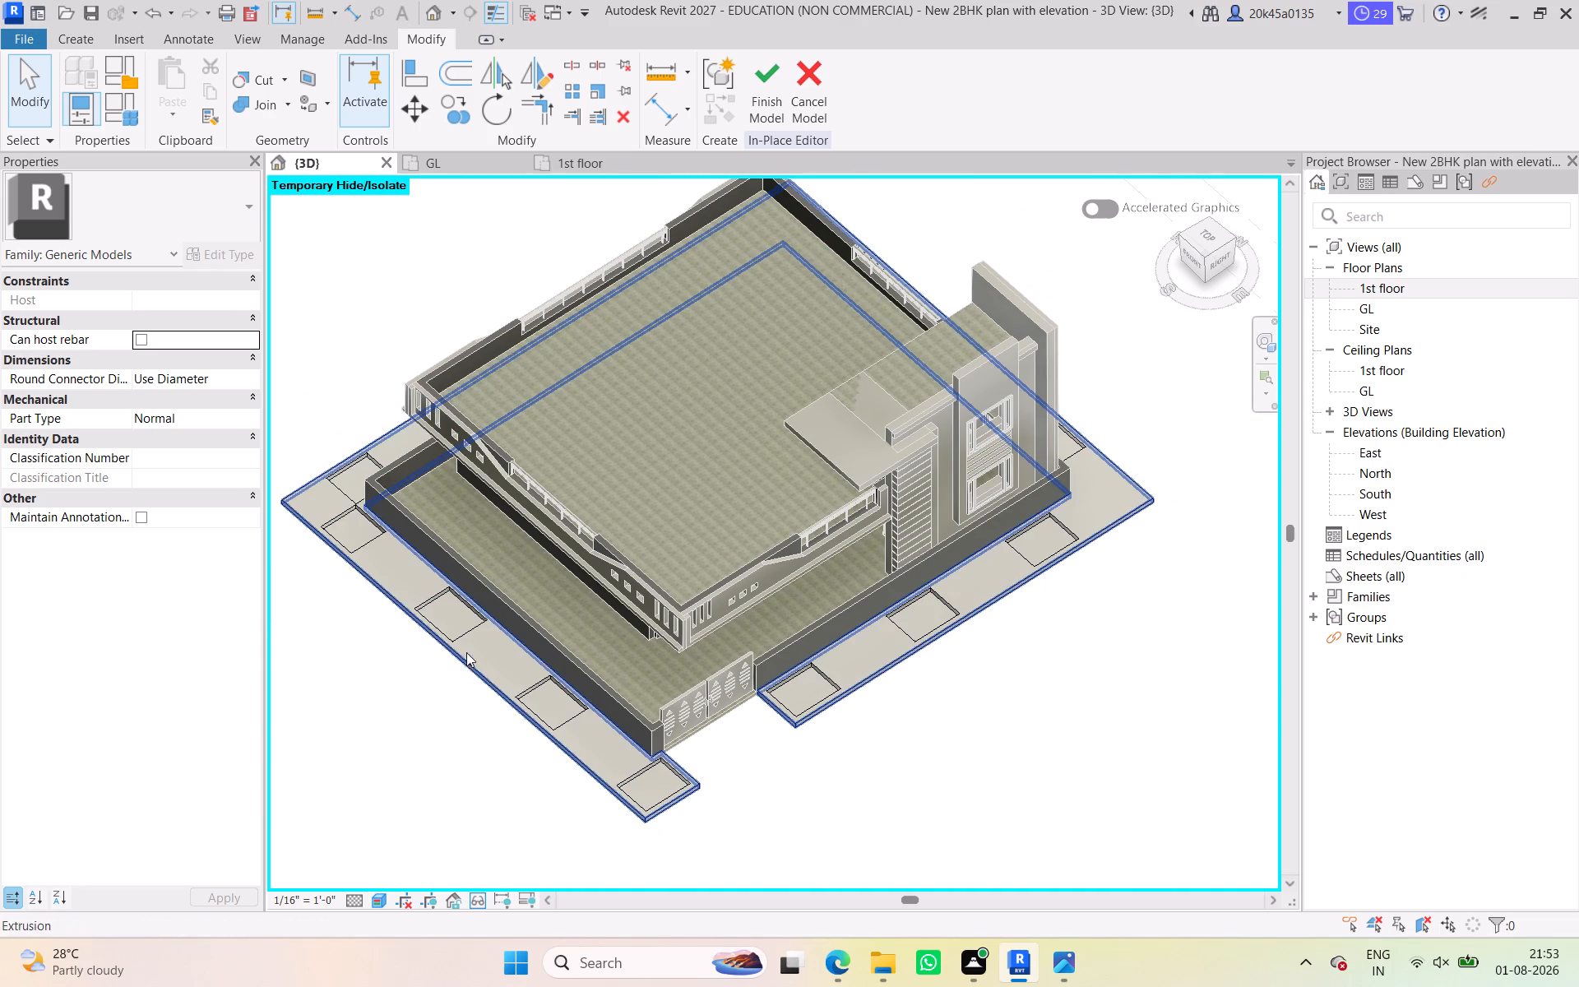
# Reset the temporary hide/isolate in the 3D view.
pyautogui.click(472, 905)
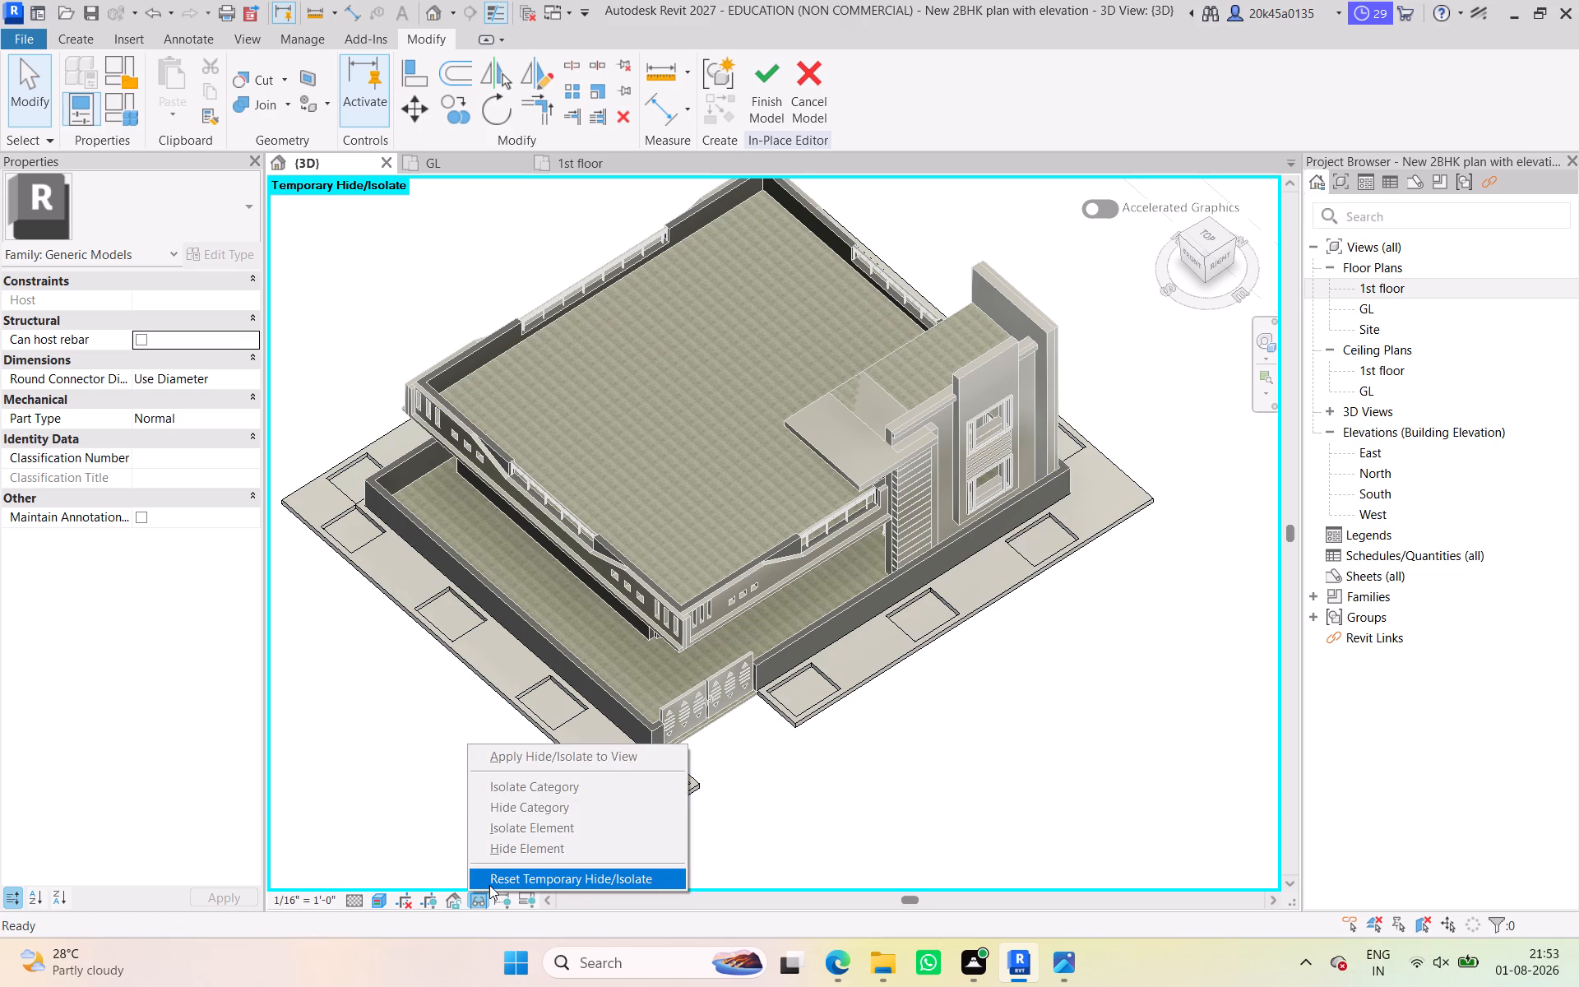
pyautogui.click(493, 884)
pyautogui.click(443, 758)
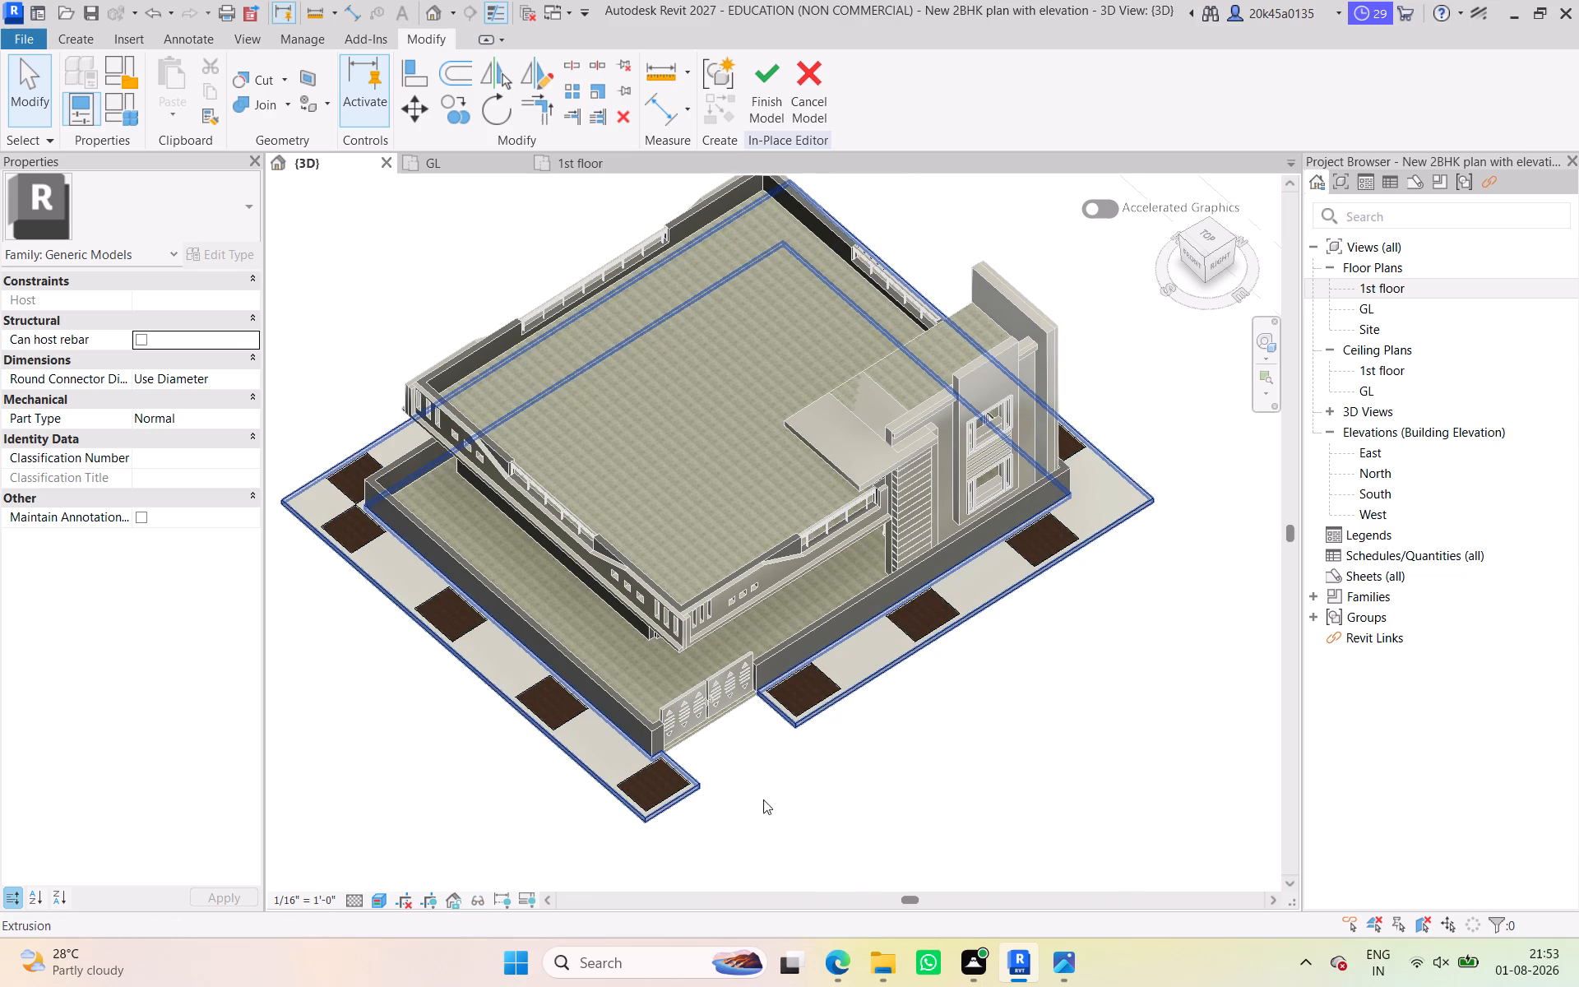
# Examine the box spacing around the whole boundary strip in 3D, especially where two boxes meet at the corner.
pyautogui.scroll(-2, 837, 815)
pyautogui.keyDown('shift'); pyautogui.moveTo(910, 815); pyautogui.dragTo(590, 792, button='middle'); pyautogui.keyUp('shift')
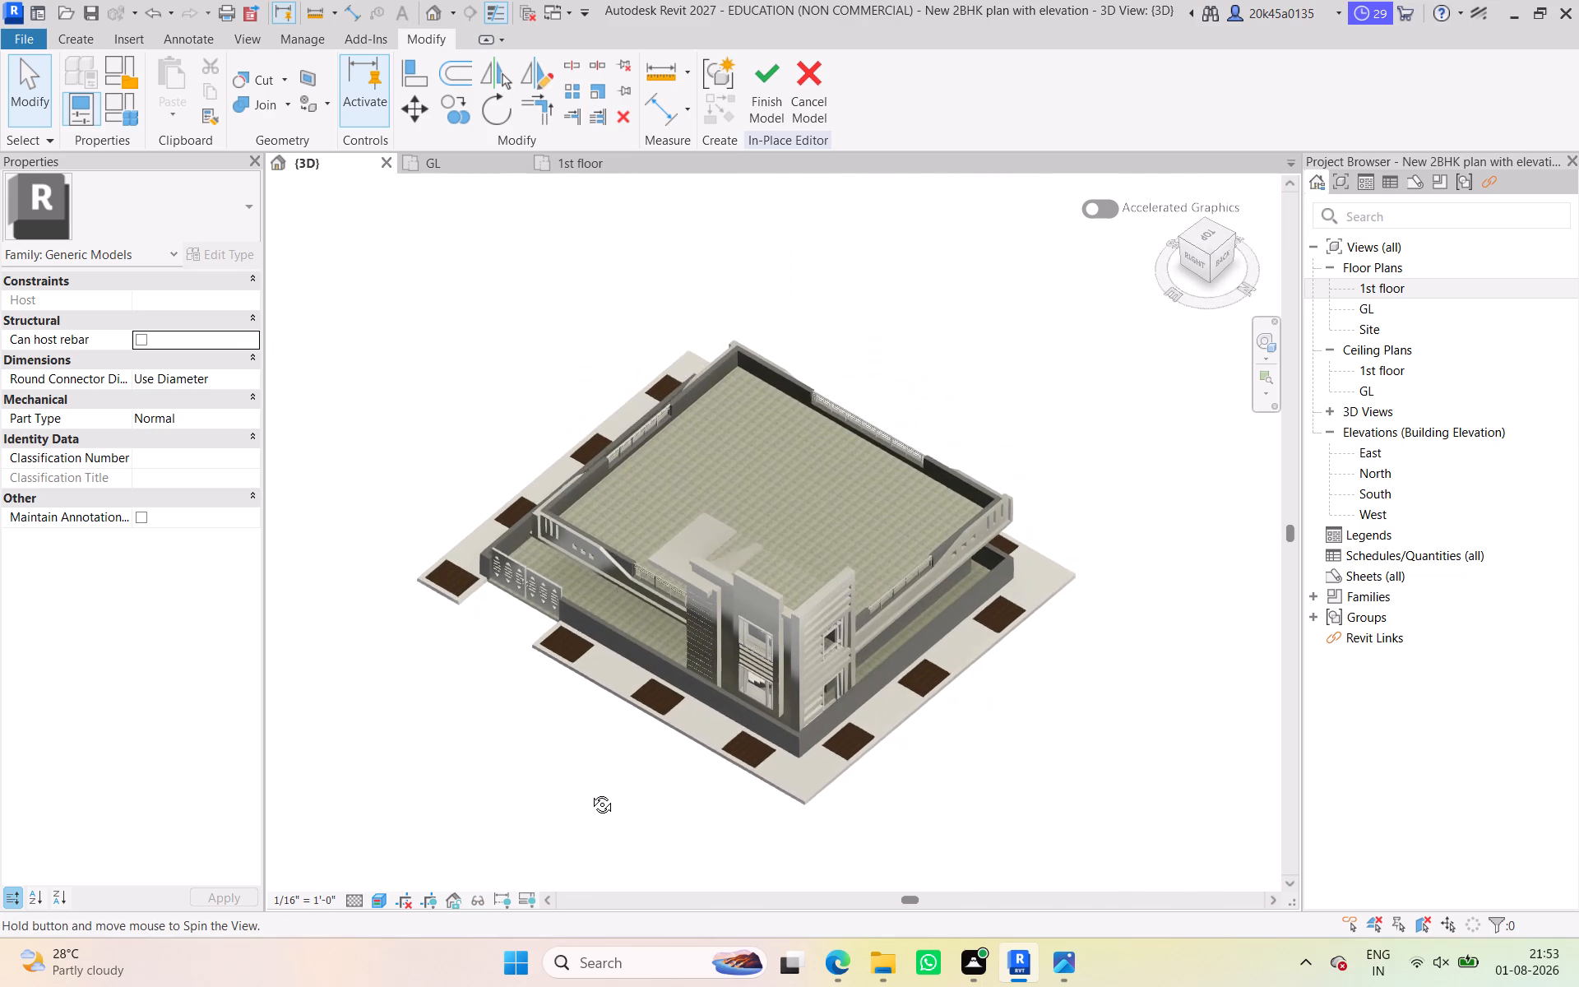
pyautogui.keyDown('shift'); pyautogui.moveTo(590, 792); pyautogui.dragTo(935, 667, button='middle'); pyautogui.keyUp('shift')
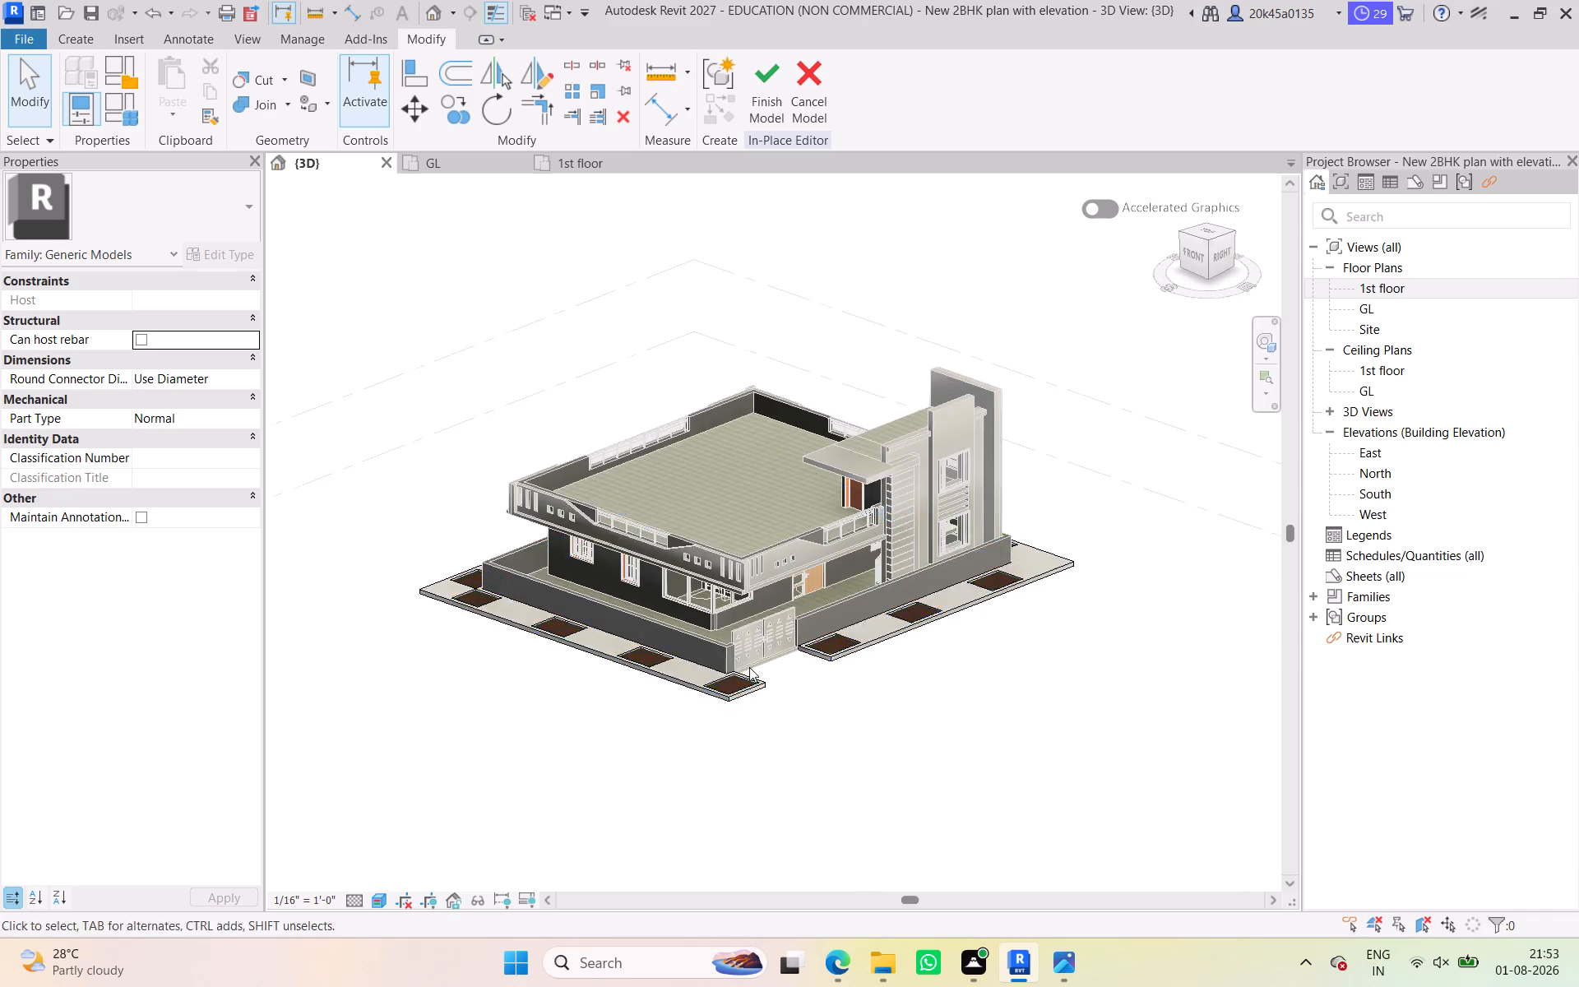
pyautogui.scroll(3, 645, 667)
pyautogui.moveTo(658, 679); pyautogui.dragTo(803, 737, button='middle')
pyautogui.scroll(1, 802, 735)
pyautogui.keyDown('shift'); pyautogui.moveTo(719, 730); pyautogui.dragTo(719, 853, button='middle'); pyautogui.keyUp('shift')
pyautogui.keyDown('shift'); pyautogui.moveTo(561, 751); pyautogui.dragTo(539, 790, button='middle'); pyautogui.keyUp('shift')
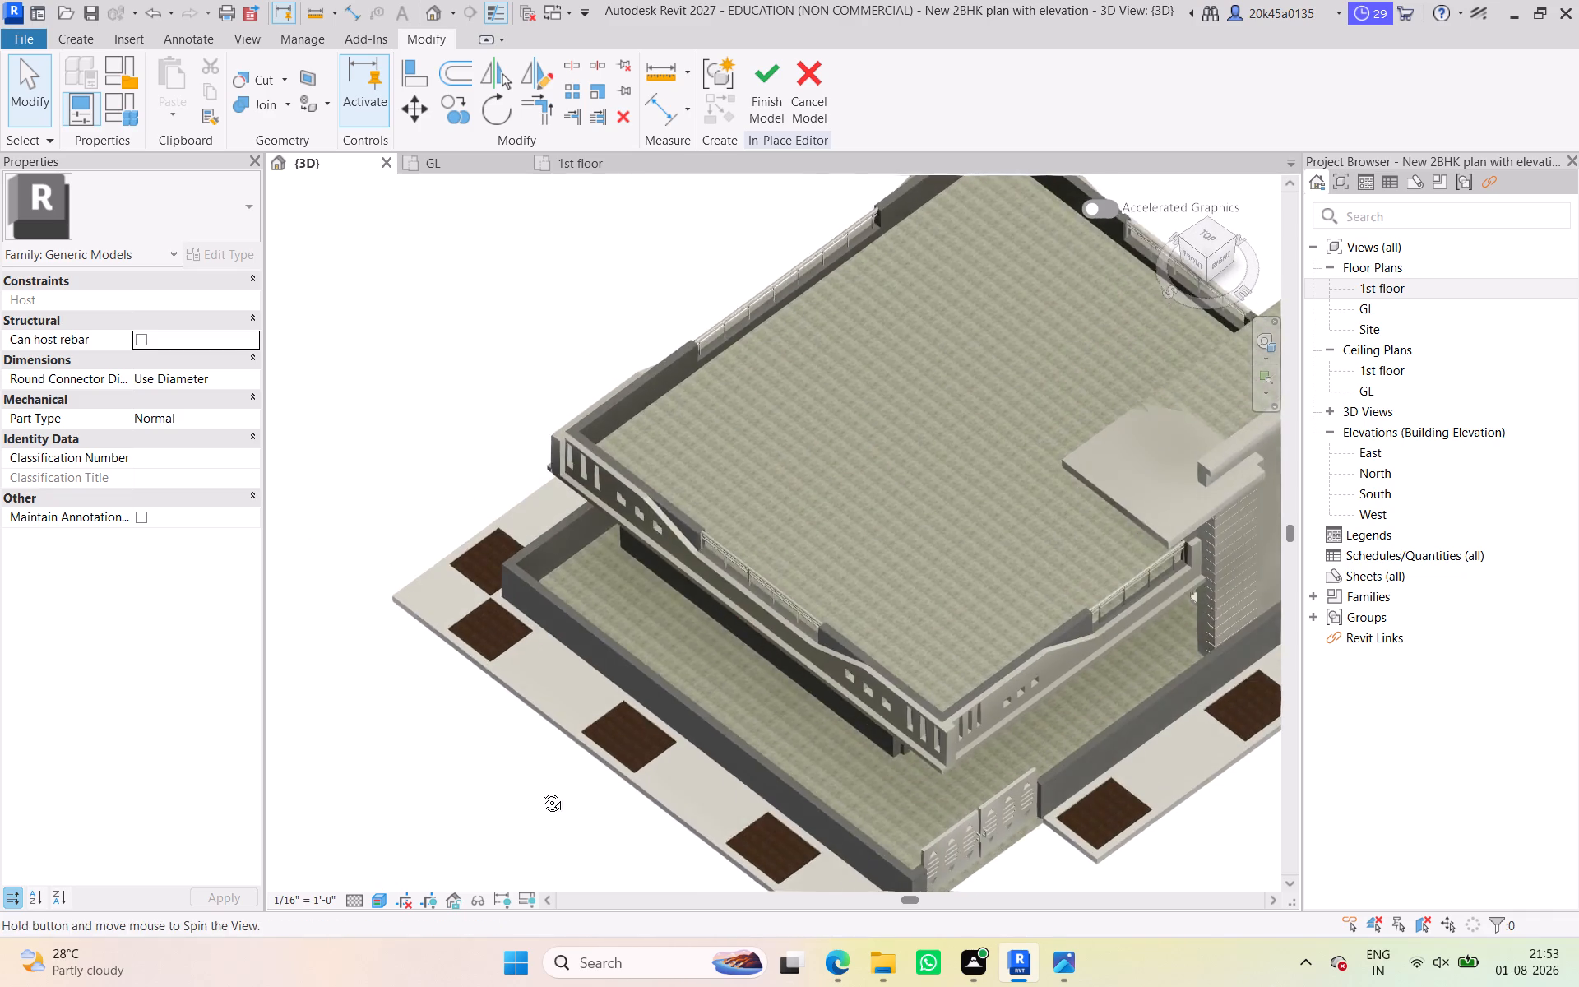
pyautogui.keyDown('shift'); pyautogui.moveTo(539, 790); pyautogui.dragTo(537, 790, button='middle'); pyautogui.keyUp('shift')
pyautogui.keyDown('shift'); pyautogui.scroll(-4, 532, 789); pyautogui.keyUp('shift')
pyautogui.moveTo(530, 784); pyautogui.dragTo(370, 557, button='middle')
pyautogui.keyDown('shift'); pyautogui.moveTo(405, 612); pyautogui.dragTo(582, 699, button='middle'); pyautogui.keyUp('shift')
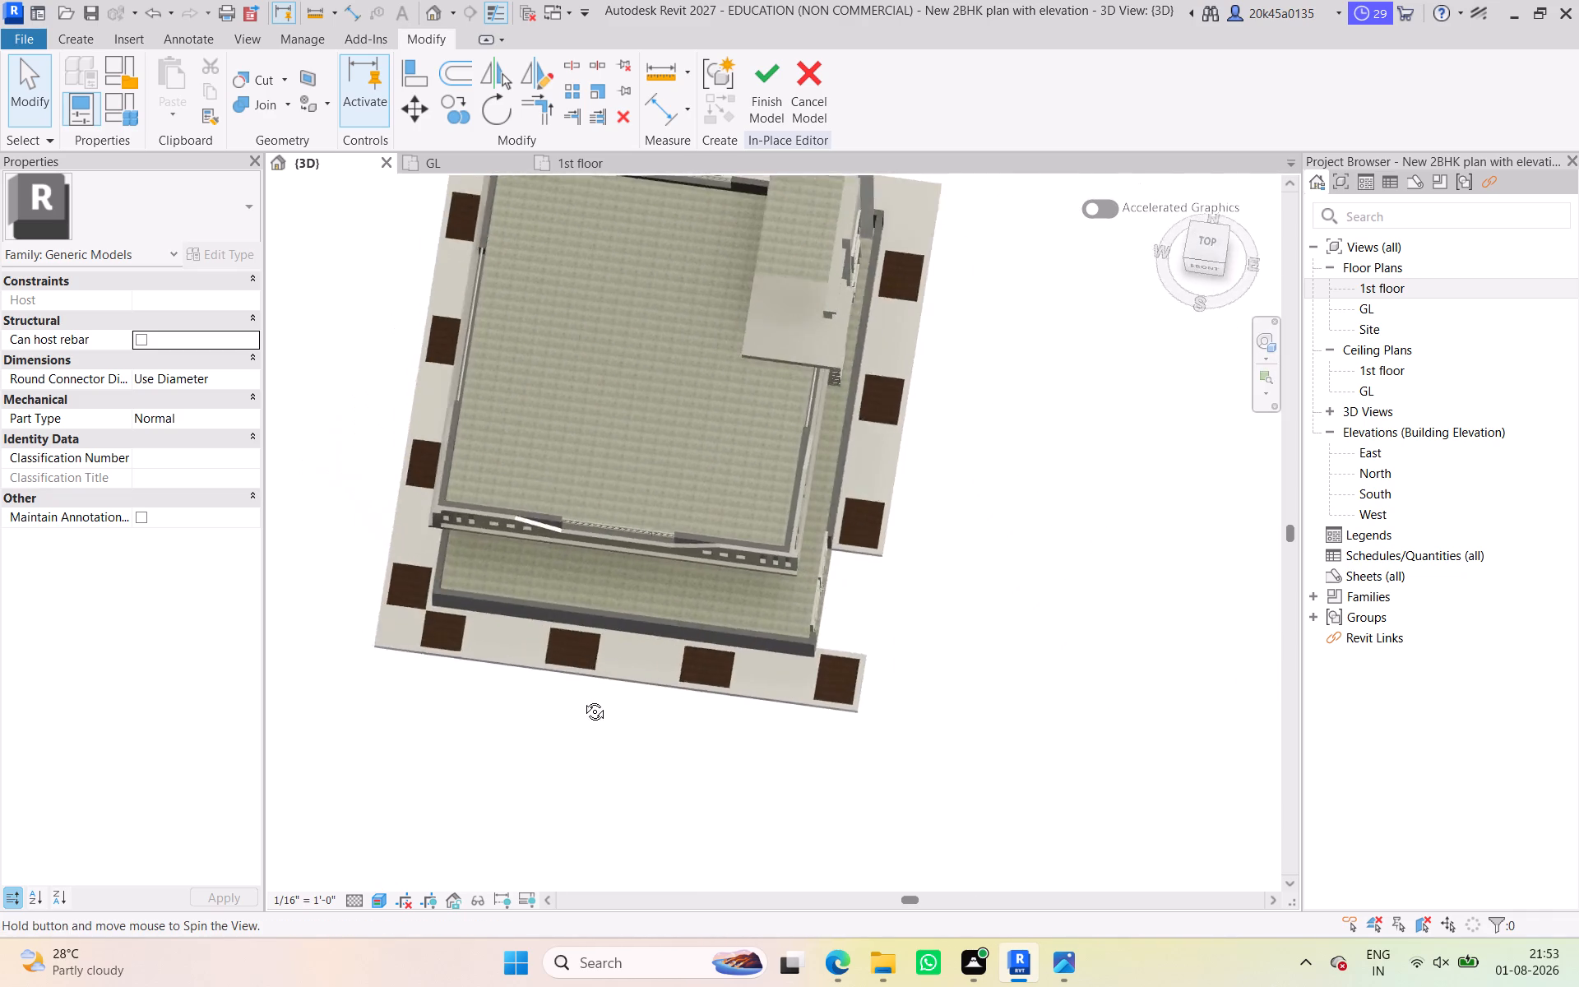
pyautogui.keyDown('shift'); pyautogui.moveTo(582, 699); pyautogui.dragTo(718, 680, button='middle'); pyautogui.keyUp('shift')
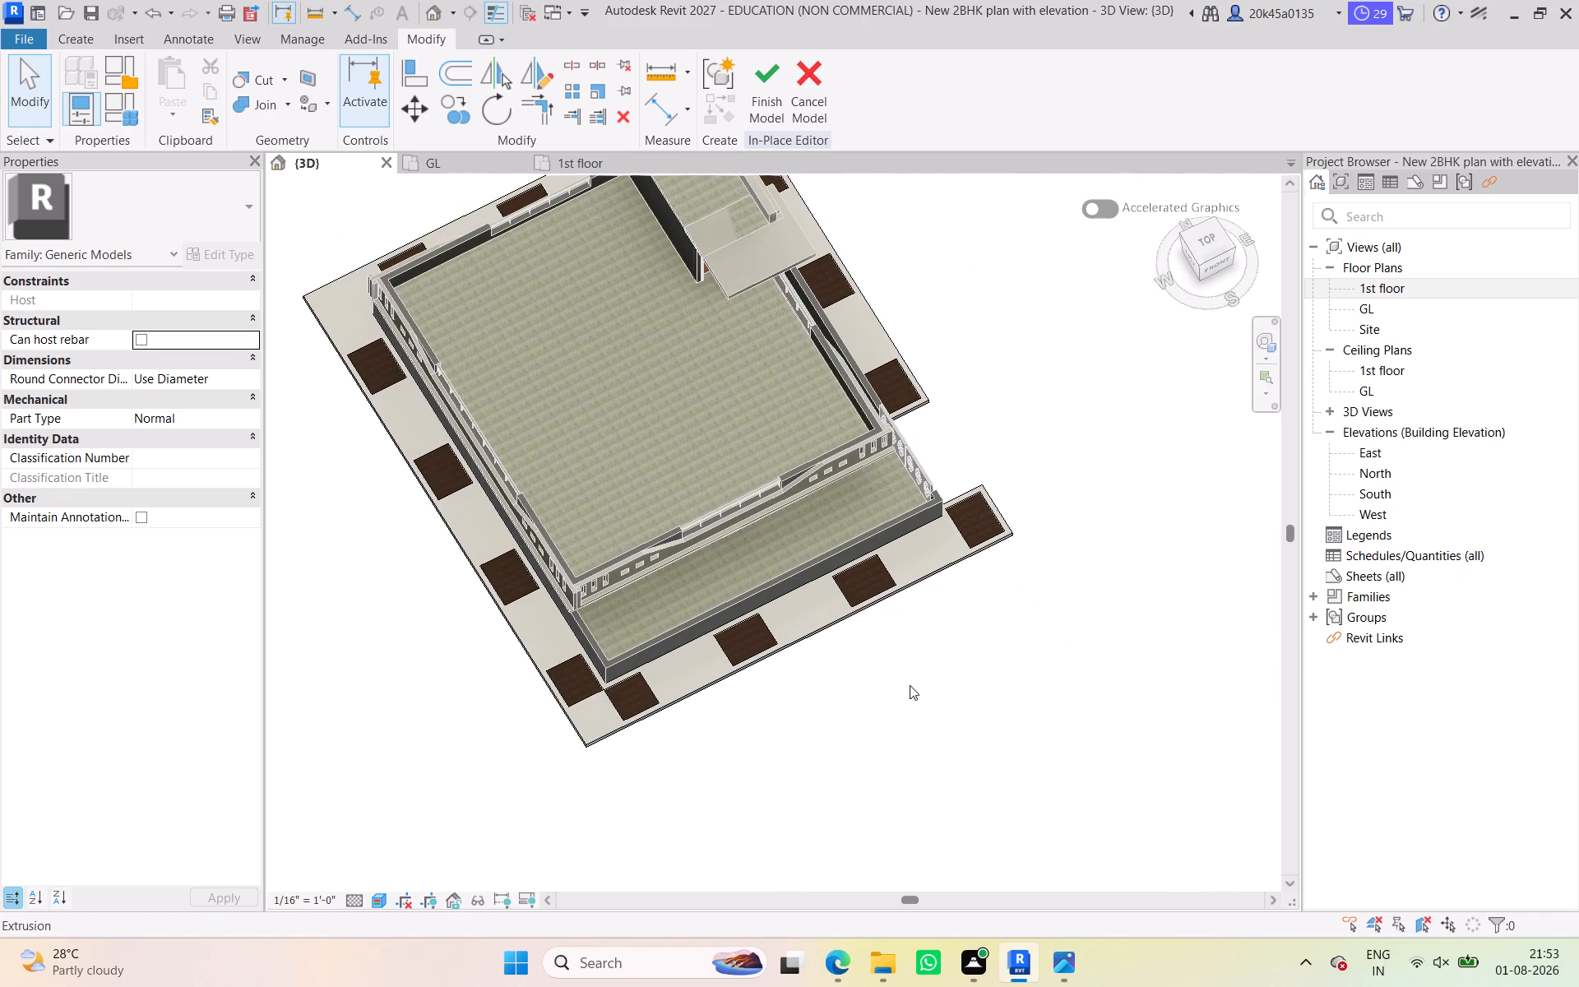
pyautogui.keyDown('shift'); pyautogui.moveTo(987, 667); pyautogui.dragTo(432, 643, button='middle'); pyautogui.keyUp('shift')
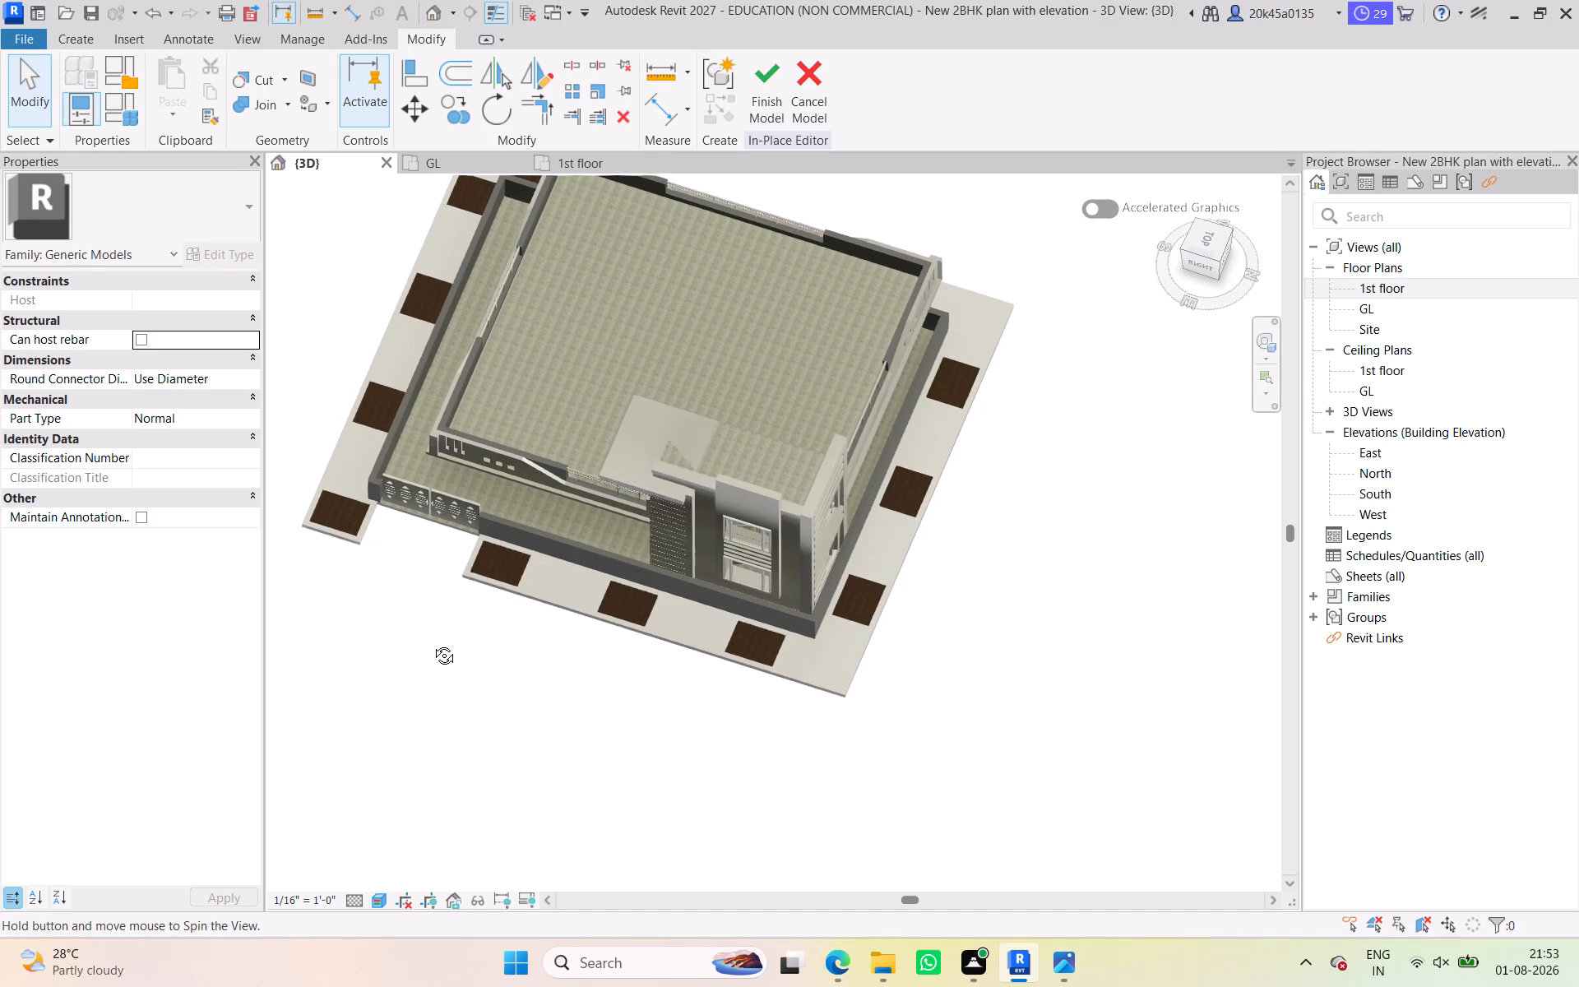
pyautogui.keyDown('shift'); pyautogui.moveTo(432, 643); pyautogui.dragTo(843, 659, button='middle'); pyautogui.keyUp('shift')
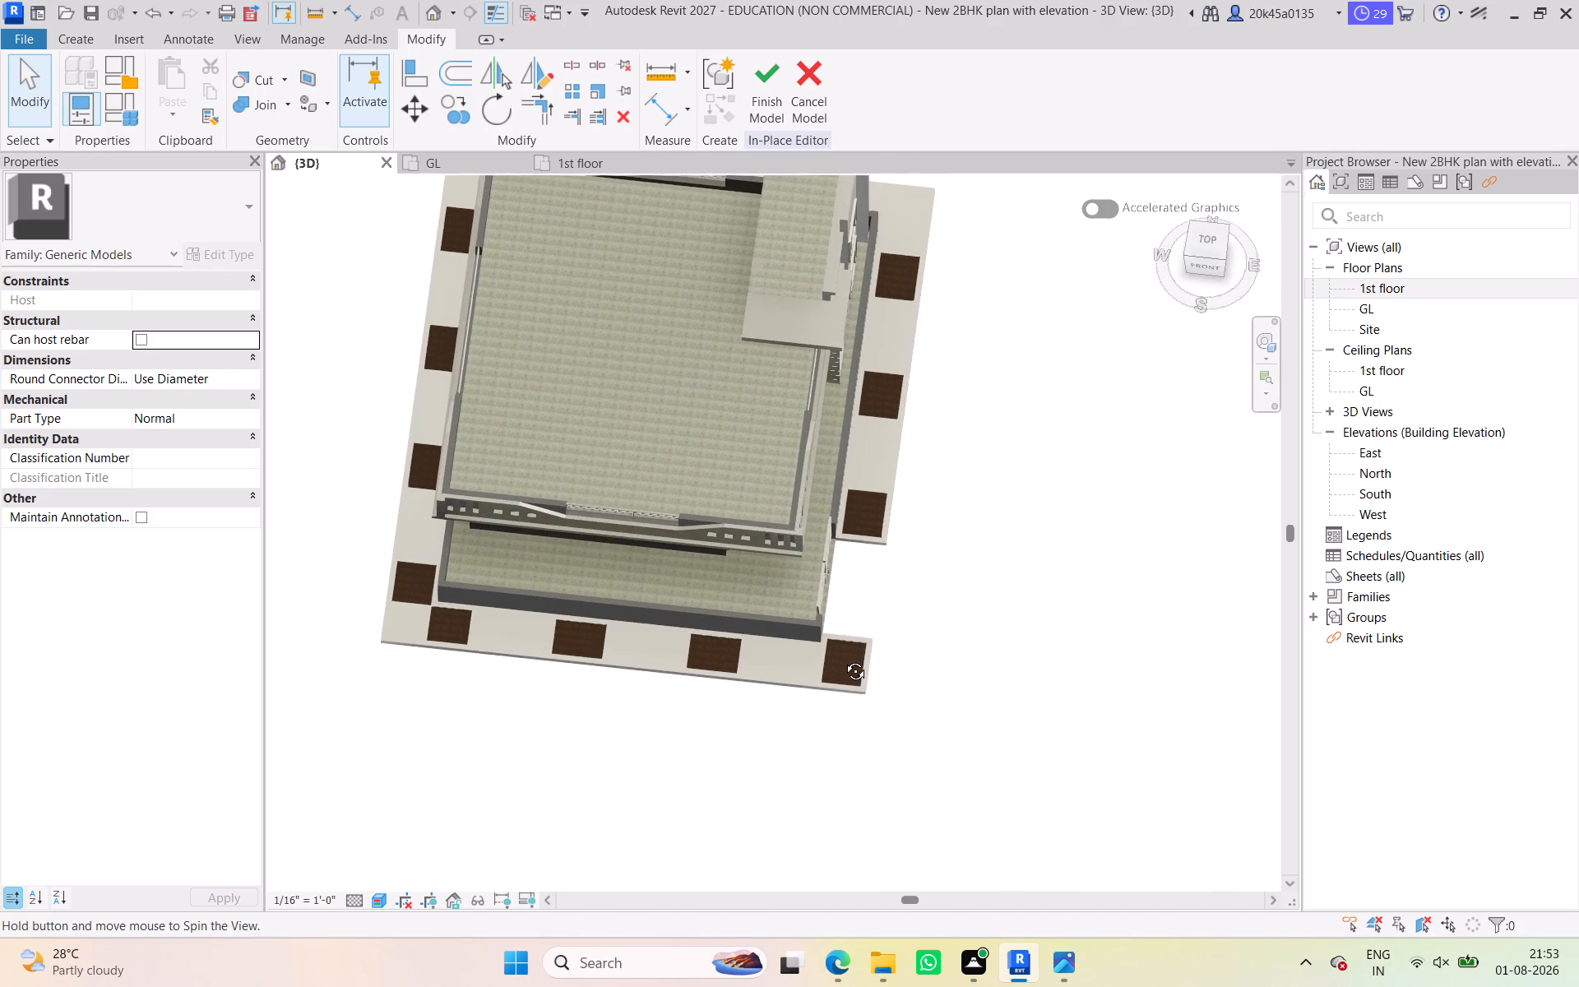
pyautogui.keyDown('shift'); pyautogui.moveTo(843, 659); pyautogui.dragTo(844, 659, button='middle'); pyautogui.keyUp('shift')
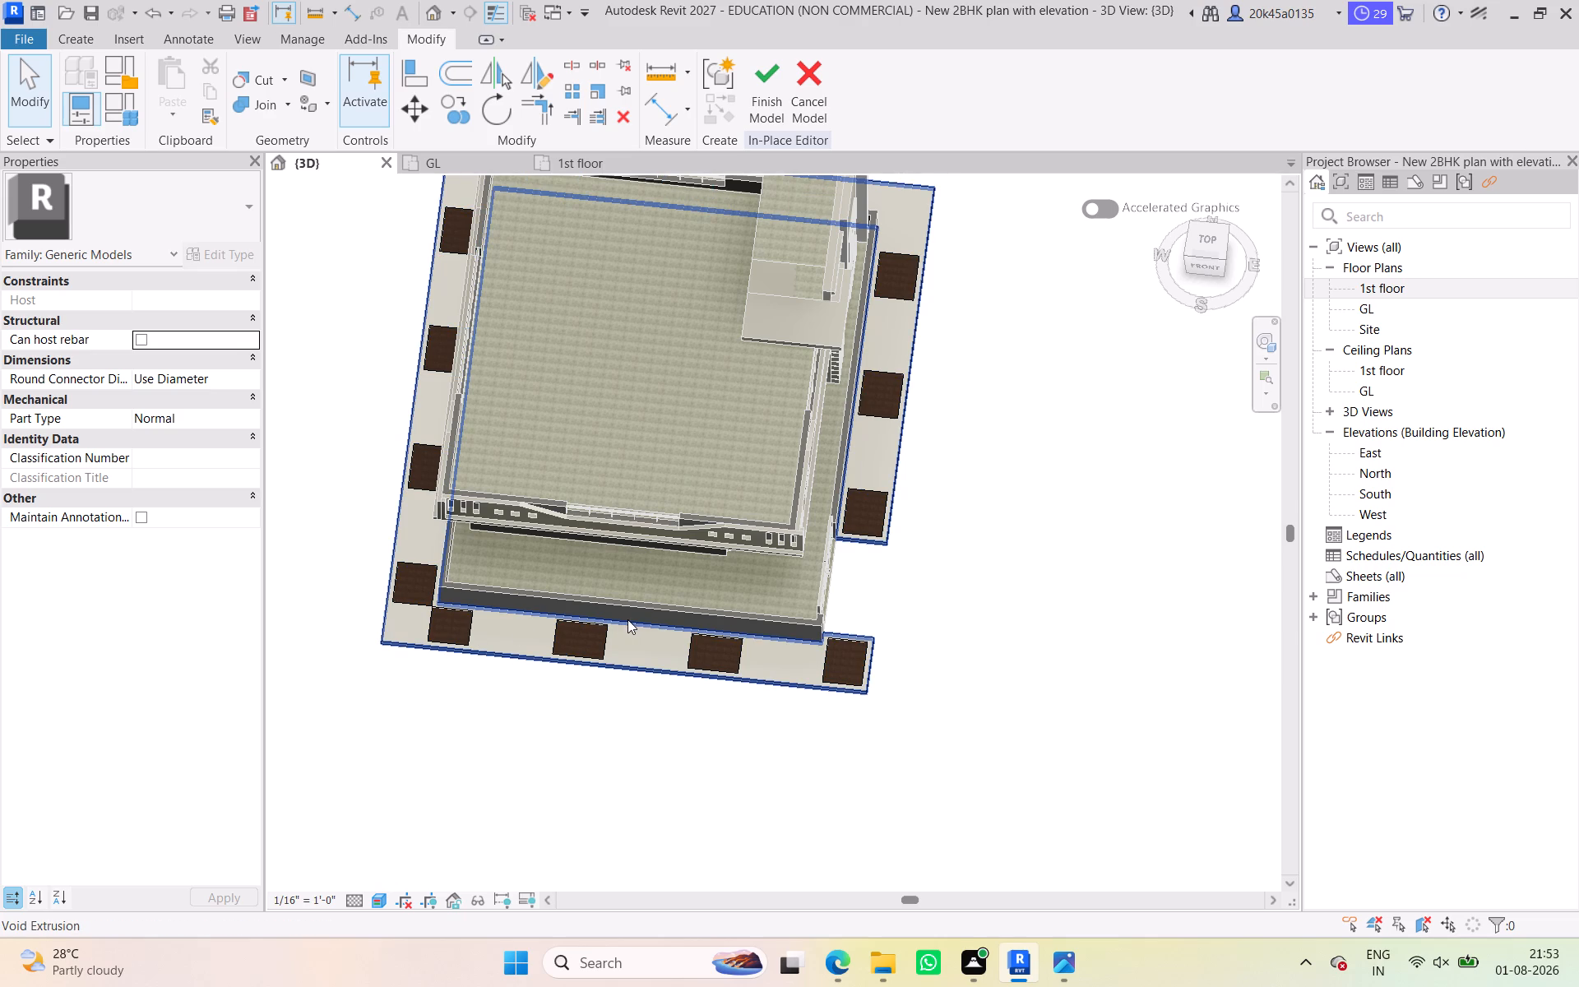
pyautogui.keyDown('shift'); pyautogui.moveTo(428, 694); pyautogui.dragTo(533, 707, button='middle'); pyautogui.keyUp('shift')
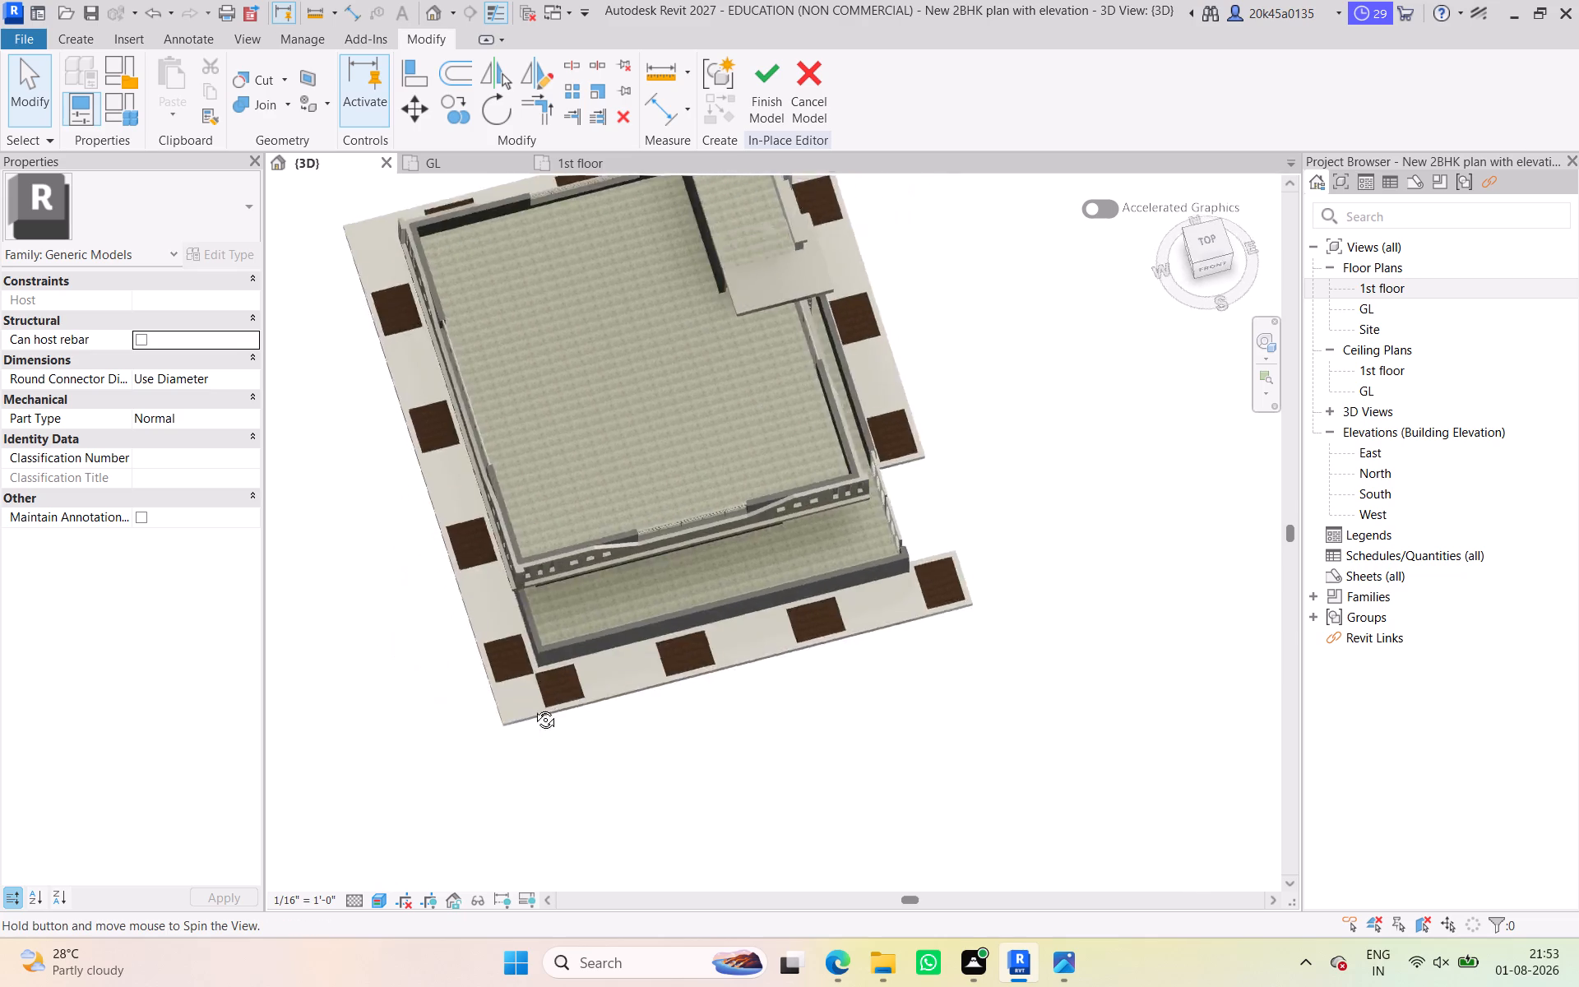
pyautogui.keyDown('shift'); pyautogui.moveTo(533, 707); pyautogui.dragTo(574, 703, button='middle'); pyautogui.keyUp('shift')
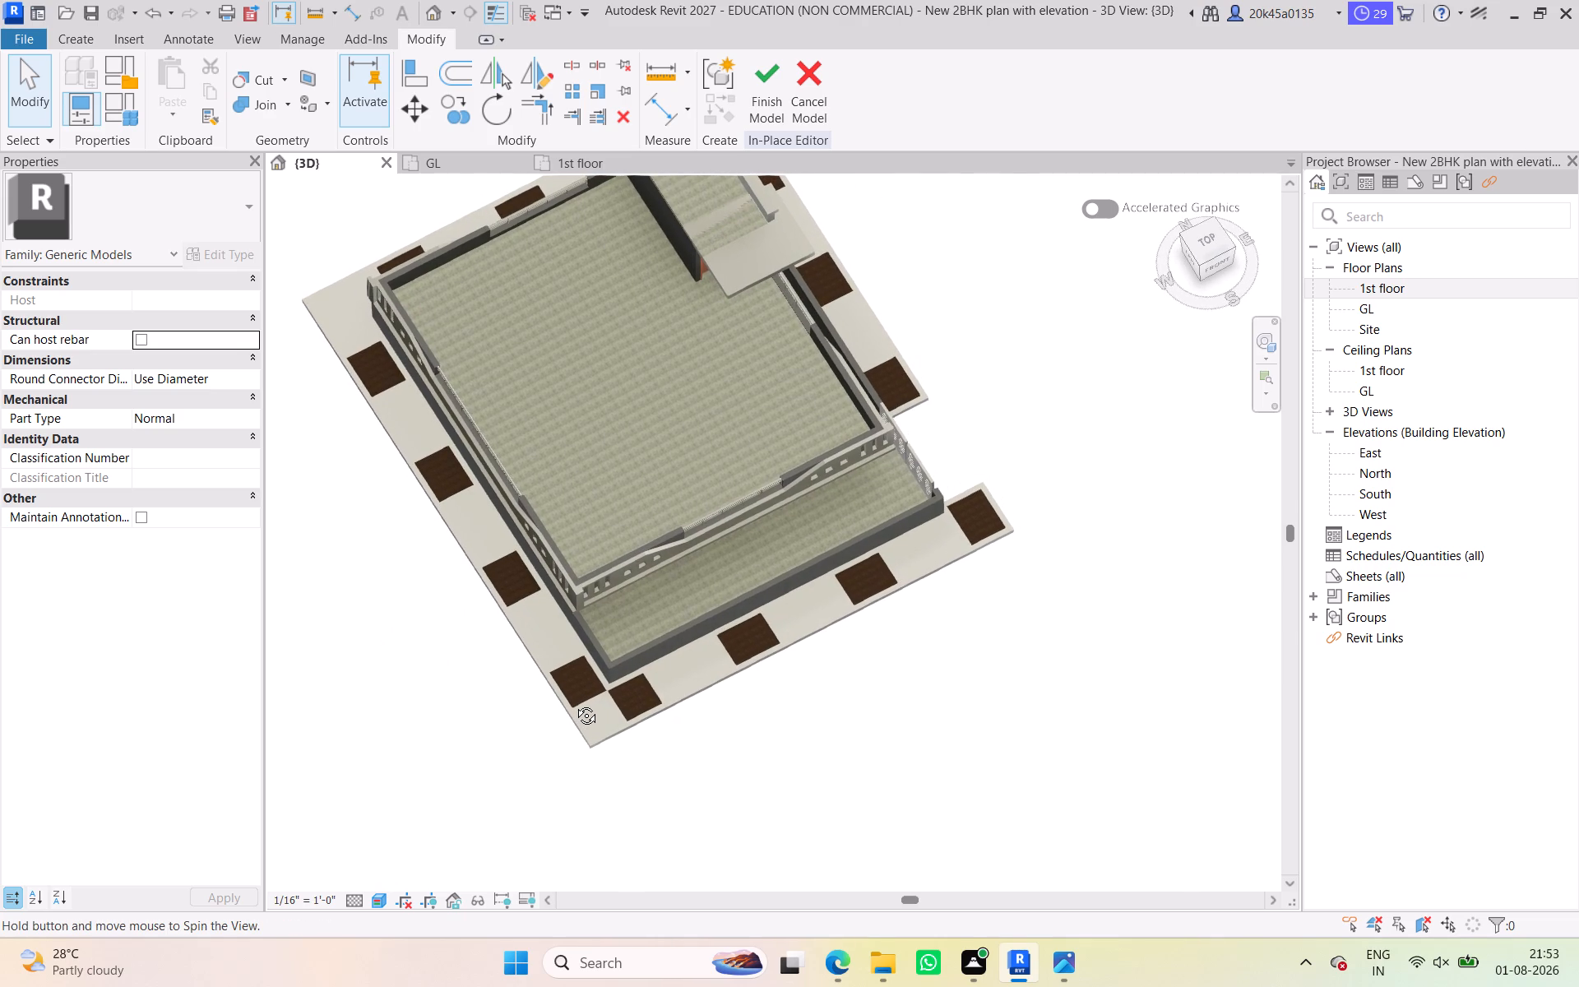
pyautogui.keyDown('shift'); pyautogui.moveTo(574, 703); pyautogui.dragTo(502, 691, button='middle'); pyautogui.keyUp('shift')
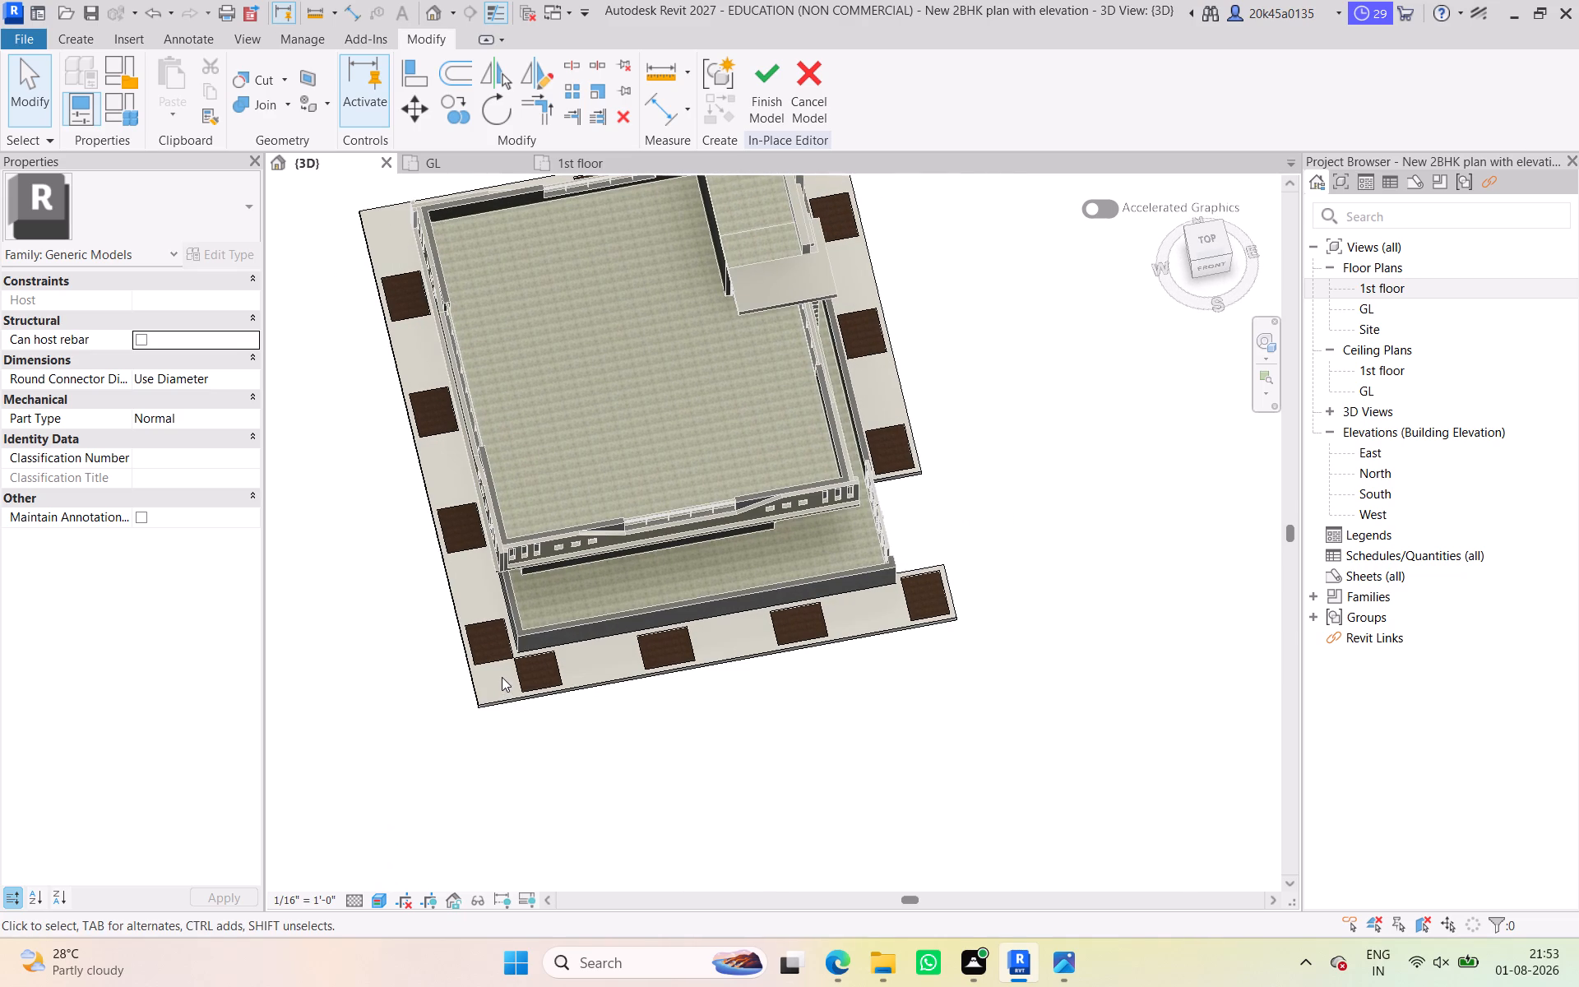
# Reopen the void extrusion's sketch in the GL plan and delete all four edges of the lower run's corner box.
pyautogui.scroll(6, 553, 667)
pyautogui.click(557, 662)
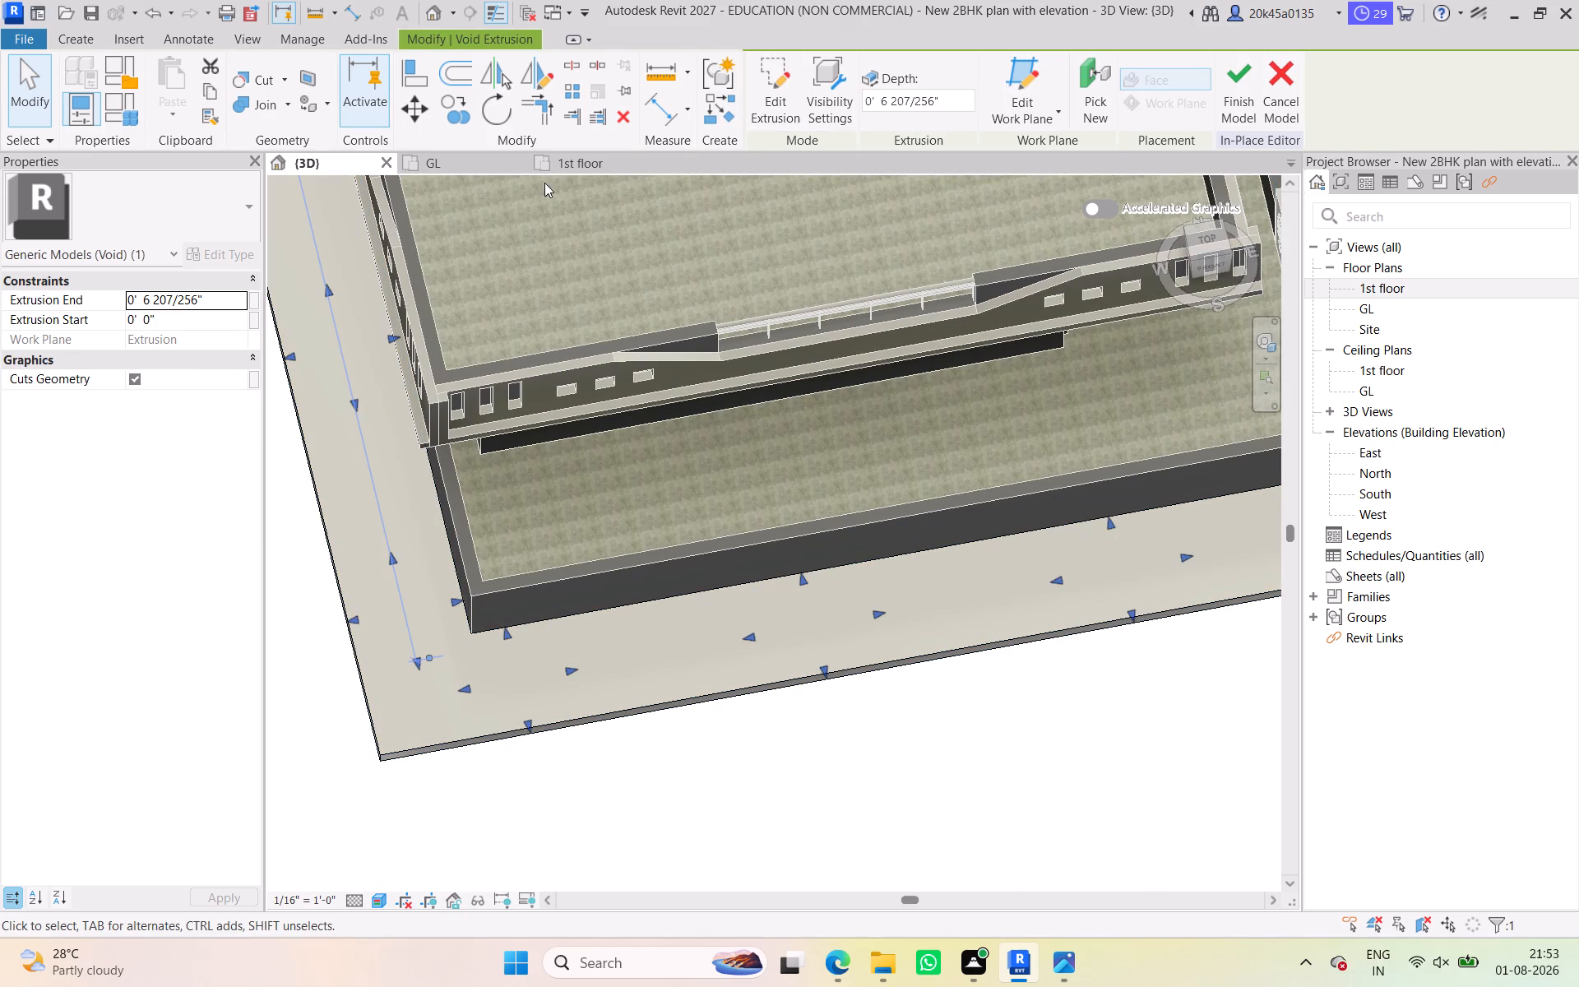
pyautogui.click(435, 171)
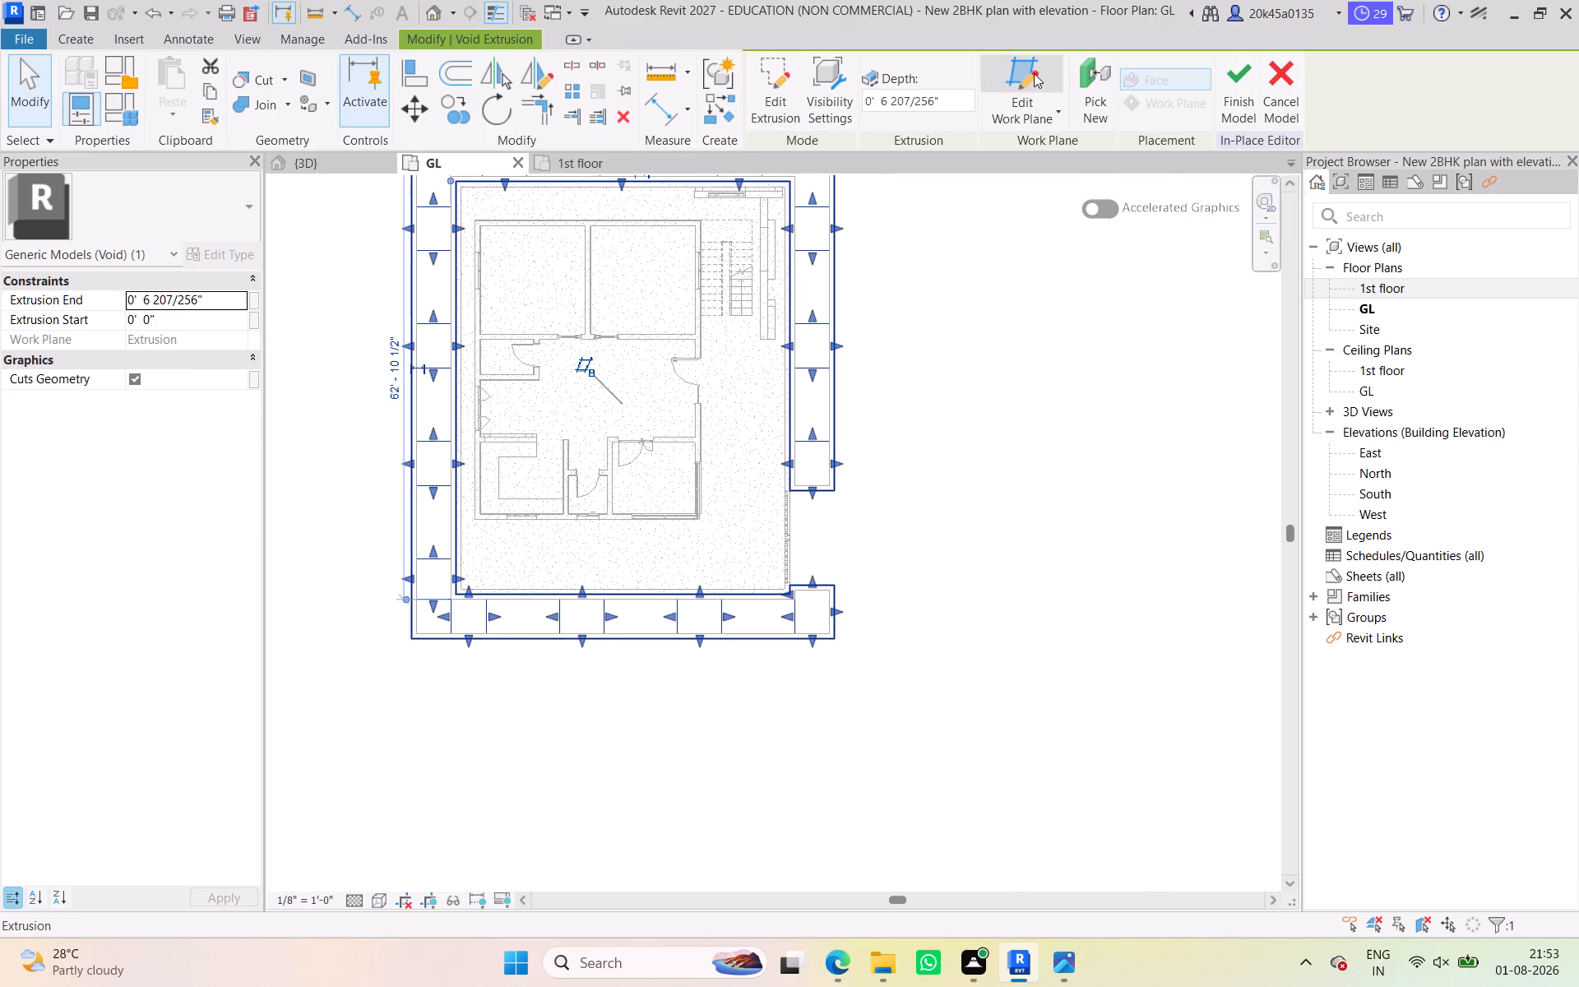
pyautogui.click(778, 99)
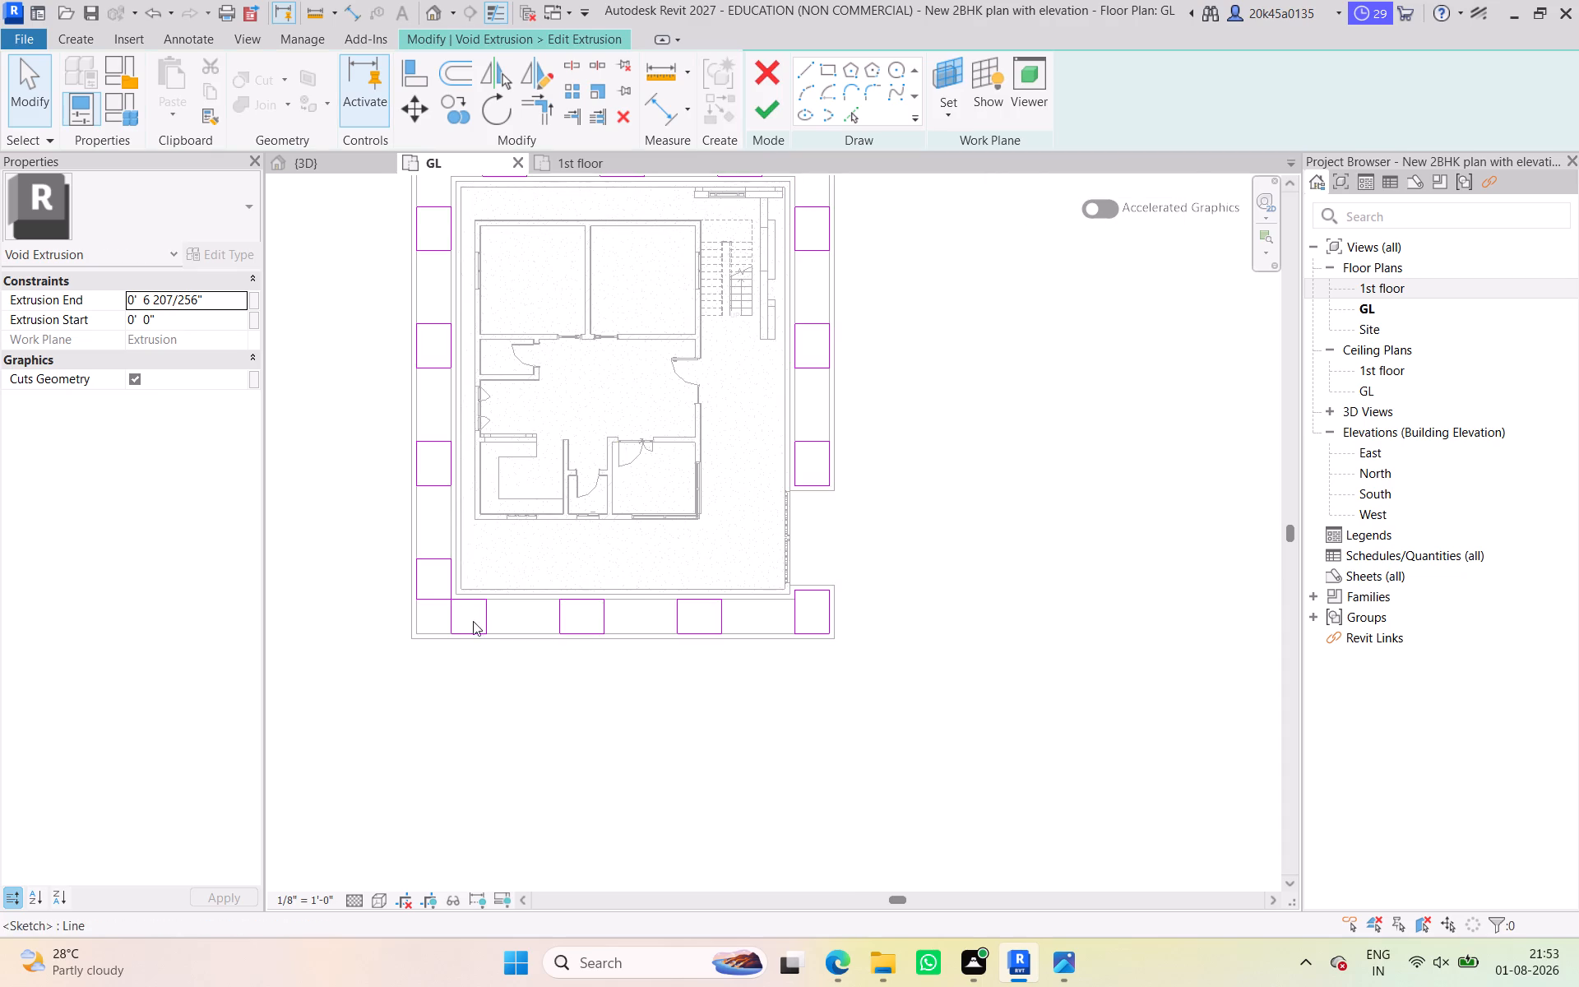
pyautogui.scroll(4, 473, 621)
pyautogui.moveTo(487, 622); pyautogui.dragTo(564, 630, button='middle')
pyautogui.scroll(4, 531, 624)
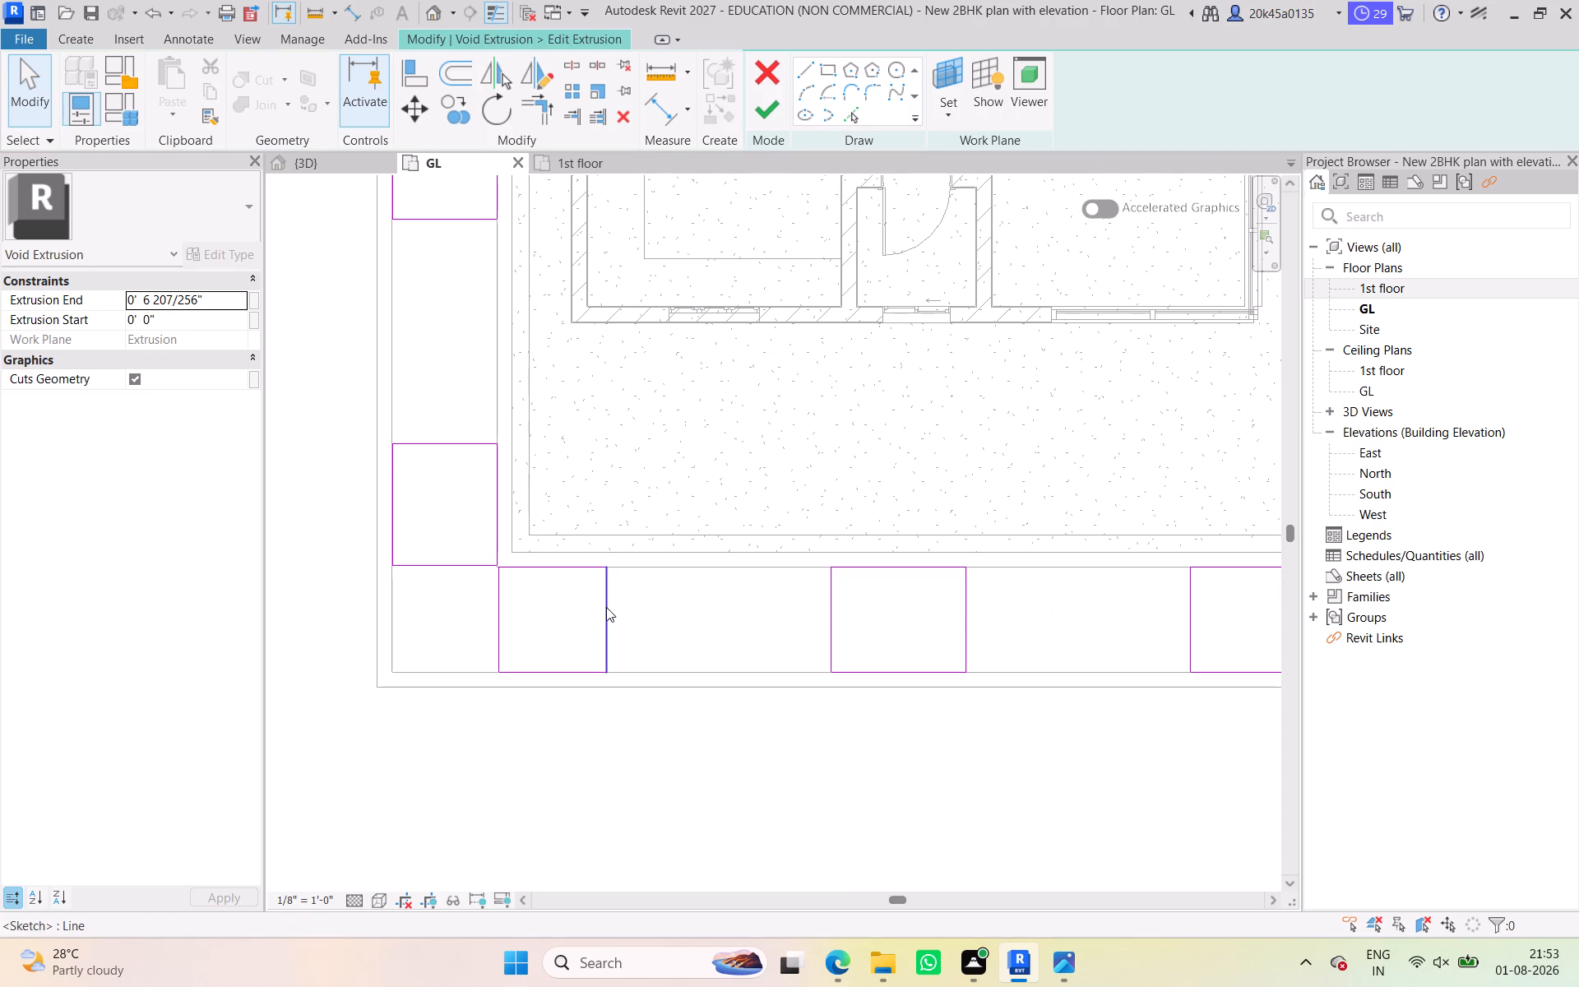
pyautogui.click(606, 607)
pyautogui.press('Delete')
pyautogui.click(560, 572)
pyautogui.press('Delete')
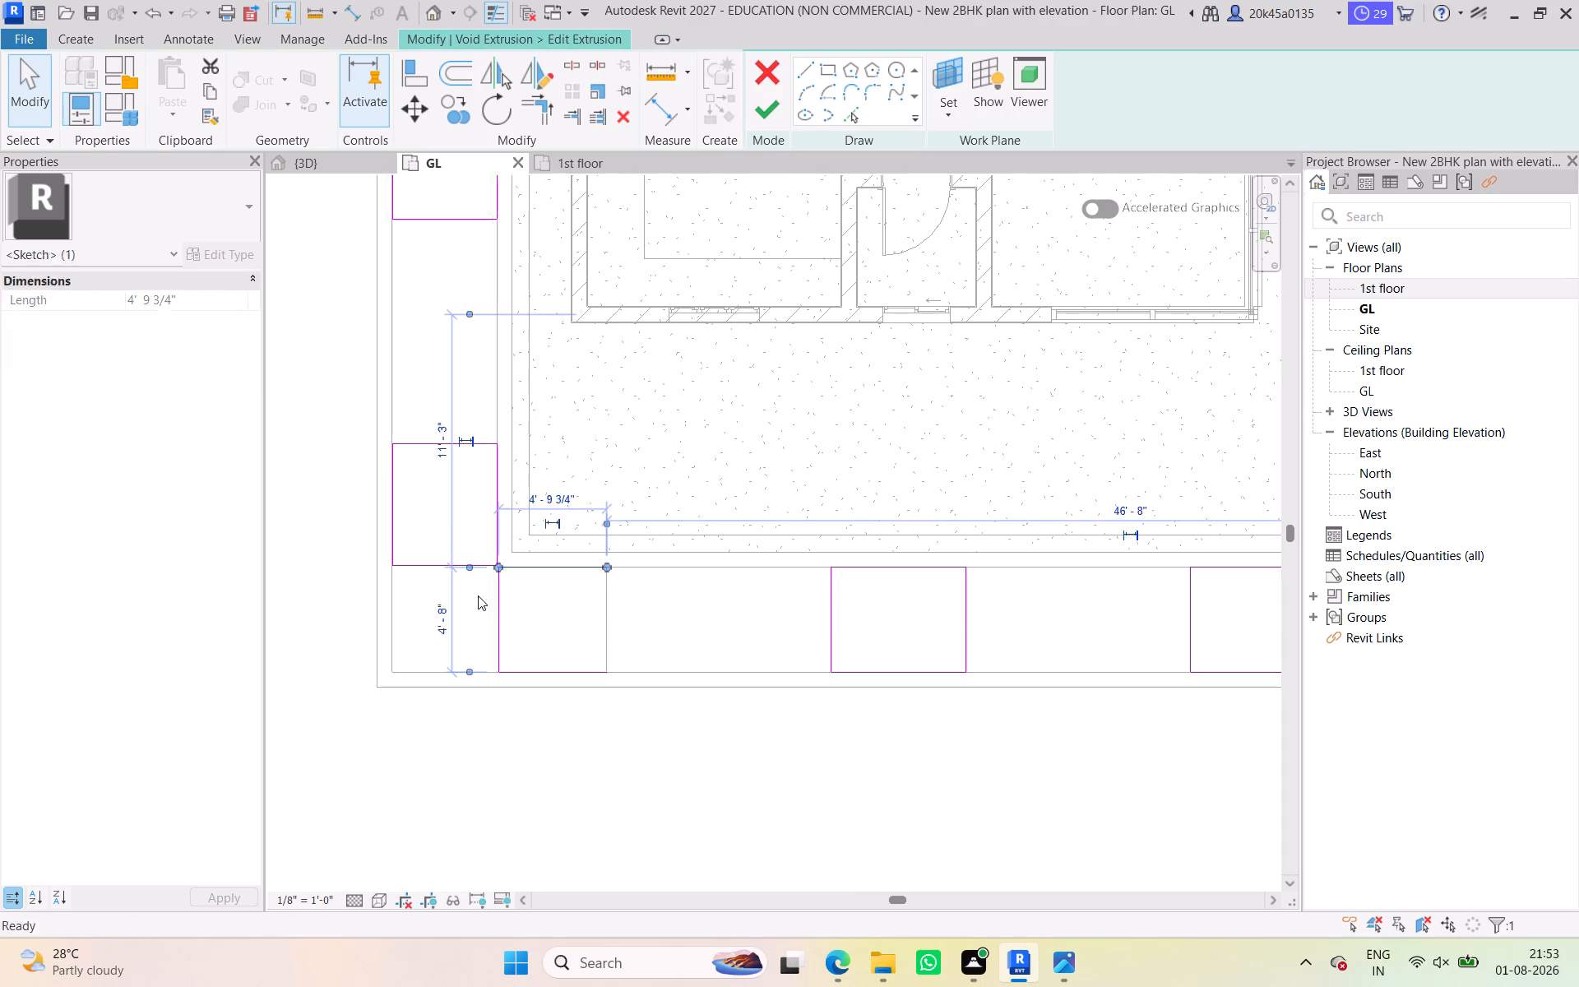
pyautogui.click(498, 614)
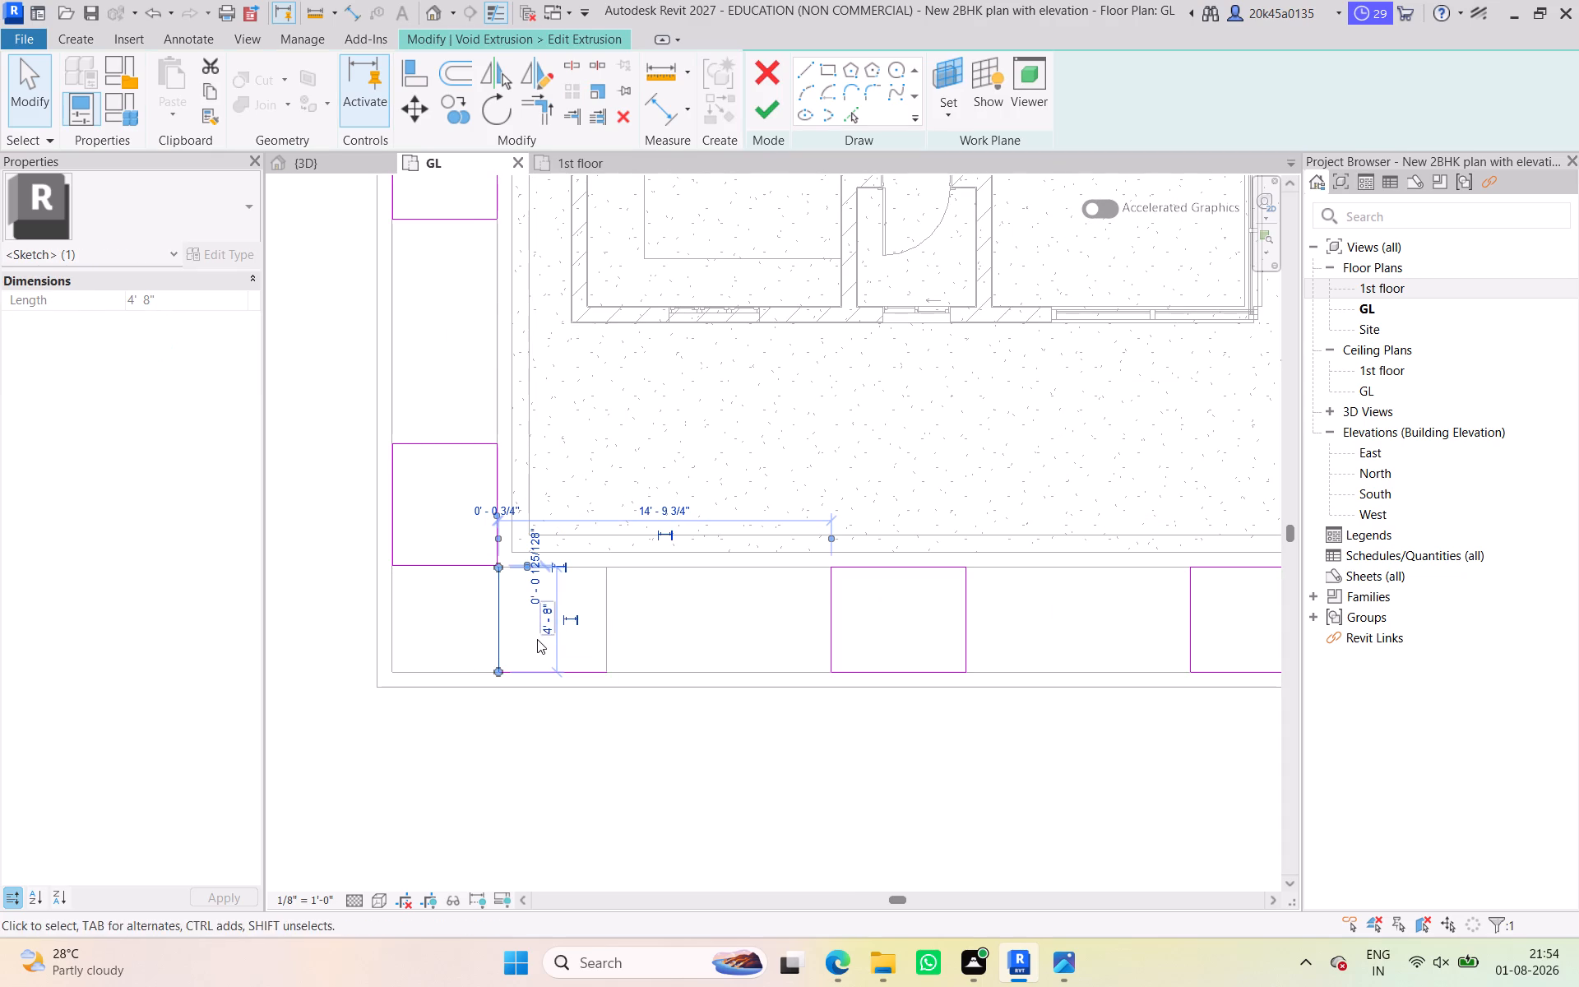
pyautogui.press('Delete')
pyautogui.click(560, 667)
pyautogui.press('Delete')
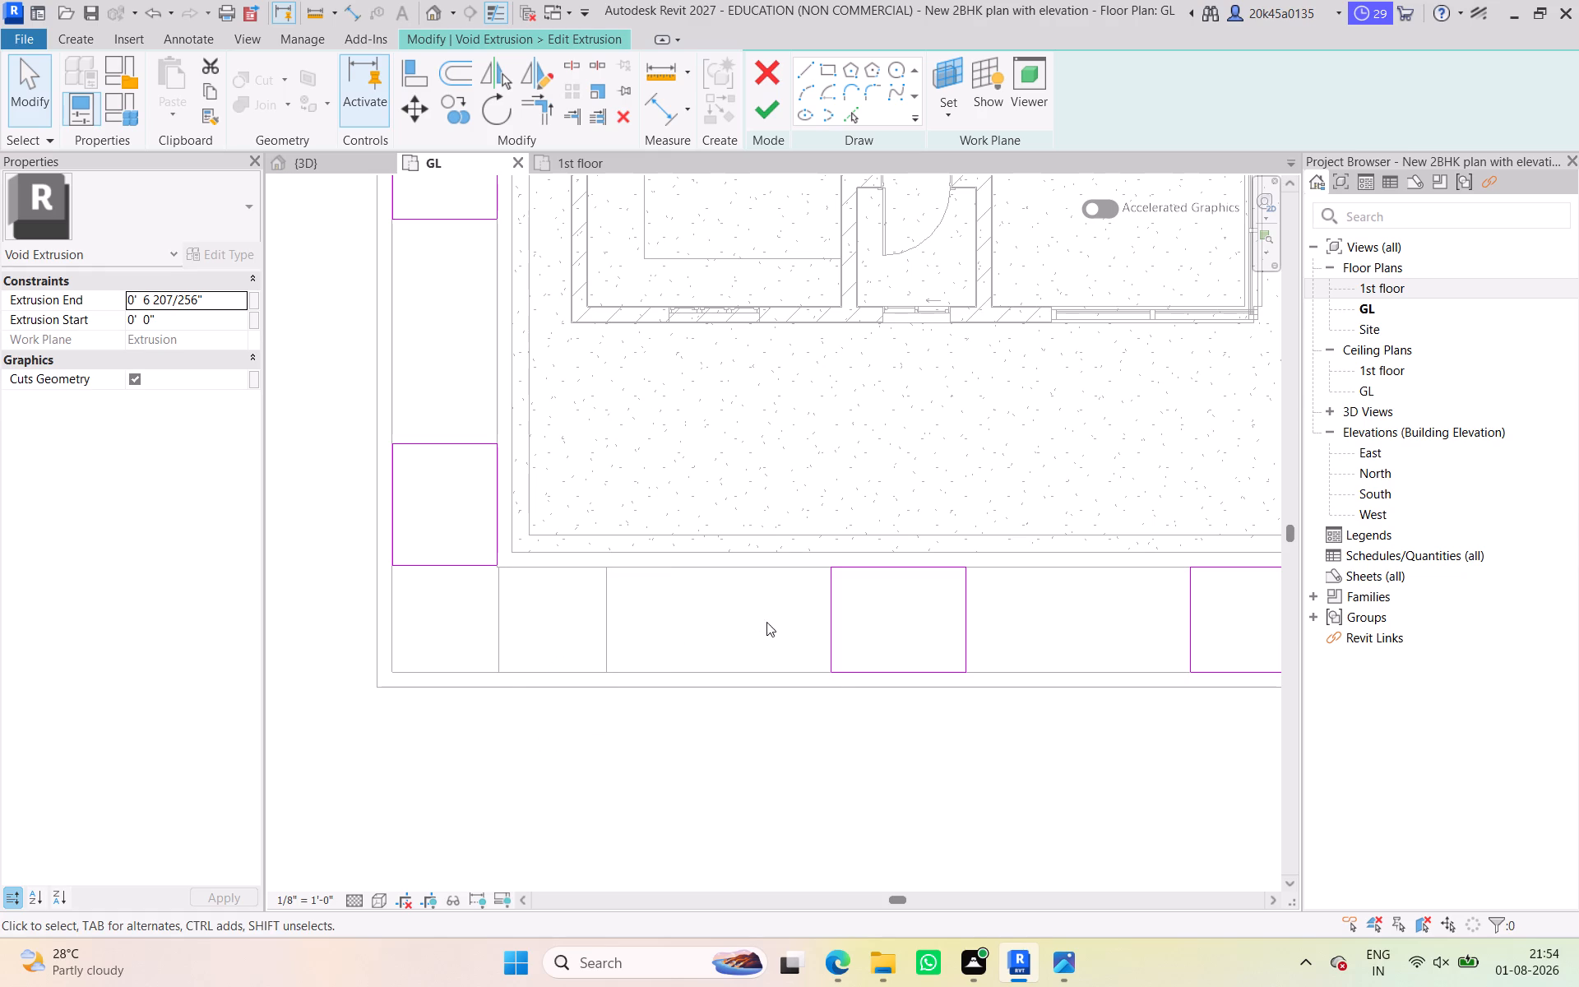
# Shift the lower run's westernmost remaining box west along the strip, toward the emptied corner, in the void extrusion's sketch.
pyautogui.moveTo(799, 555); pyautogui.dragTo(1001, 696)
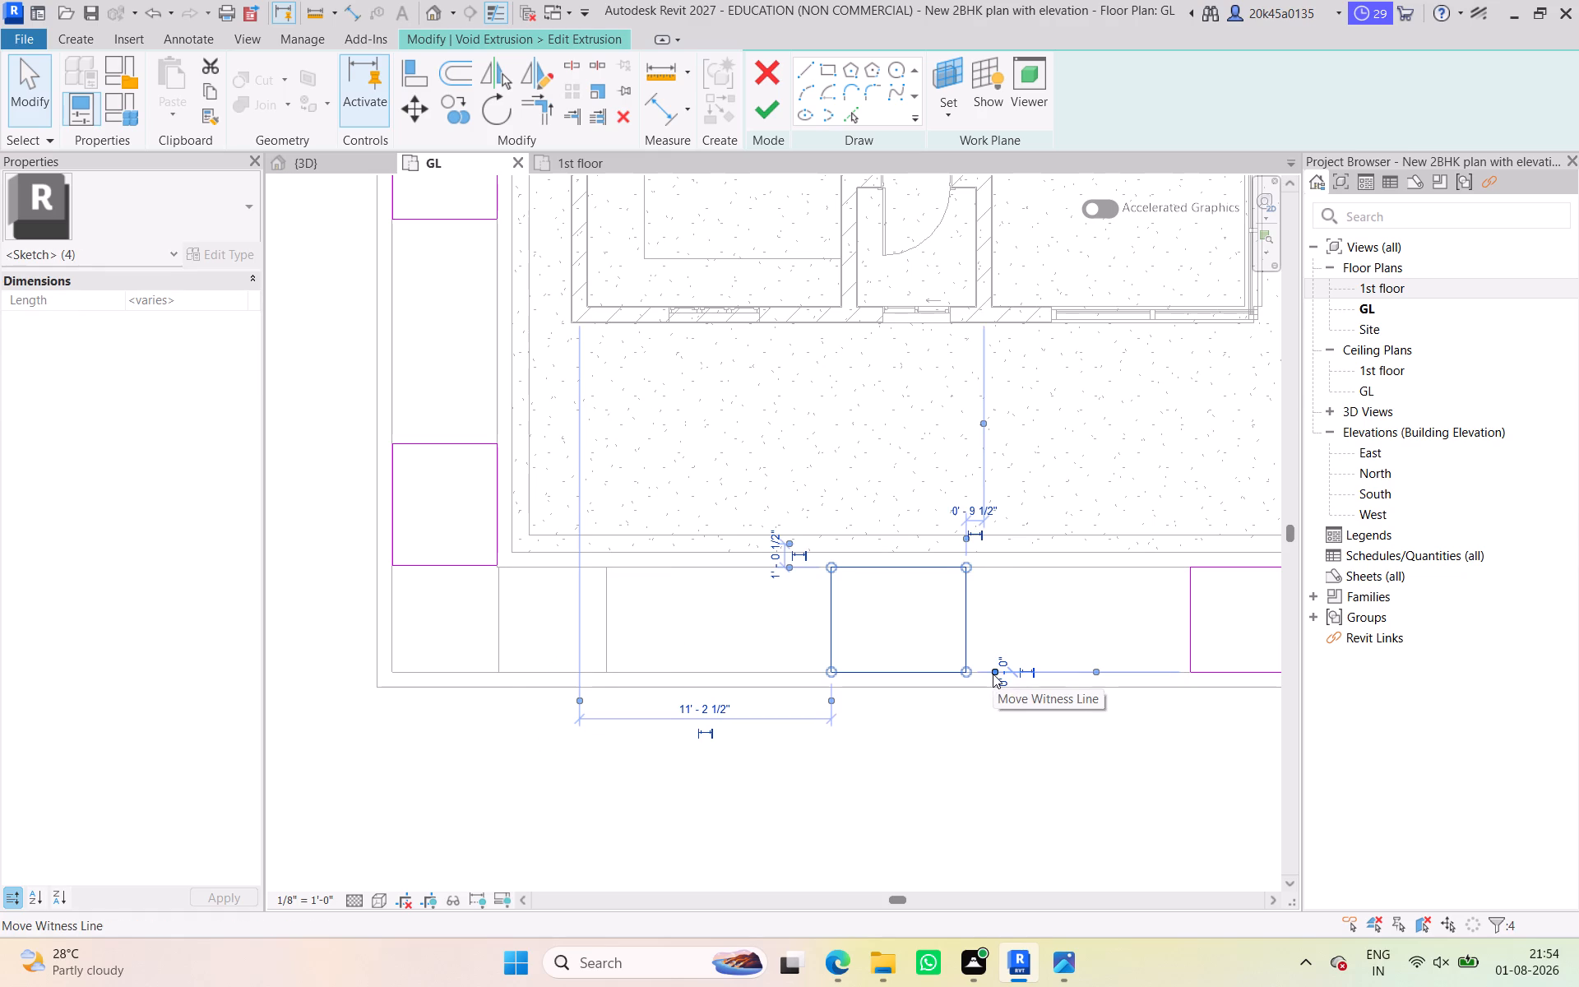
pyautogui.scroll(-3, 993, 674)
pyautogui.moveTo(981, 673); pyautogui.dragTo(901, 653, button='middle')
pyautogui.press('Left')
pyautogui.press('Left')
pyautogui.press('Left')
pyautogui.press('Left')
pyautogui.press('Left')
pyautogui.press('Left')
pyautogui.press('Left')
pyautogui.press('Left')
pyautogui.press('Left')
pyautogui.press('Left')
pyautogui.press('Left')
pyautogui.press('Left')
pyautogui.press('Left')
pyautogui.press('Left')
pyautogui.press('Left')
pyautogui.press('Left')
pyautogui.press('Left')
pyautogui.press('Left')
pyautogui.press('Left')
pyautogui.press('Left')
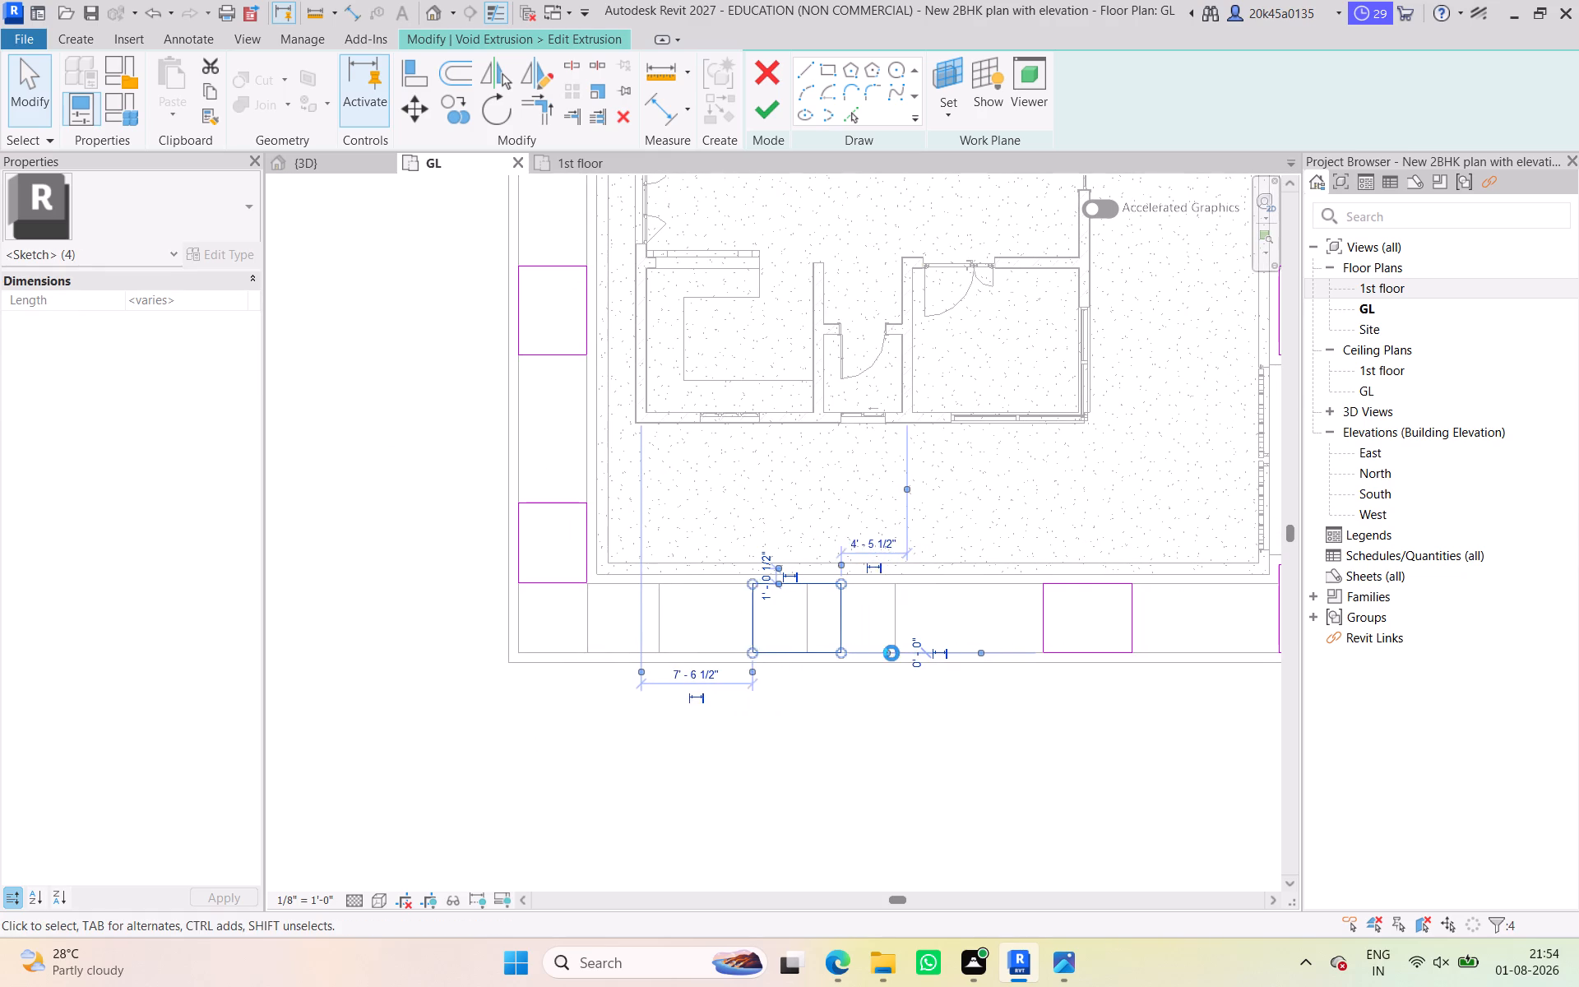
pyautogui.click(750, 720)
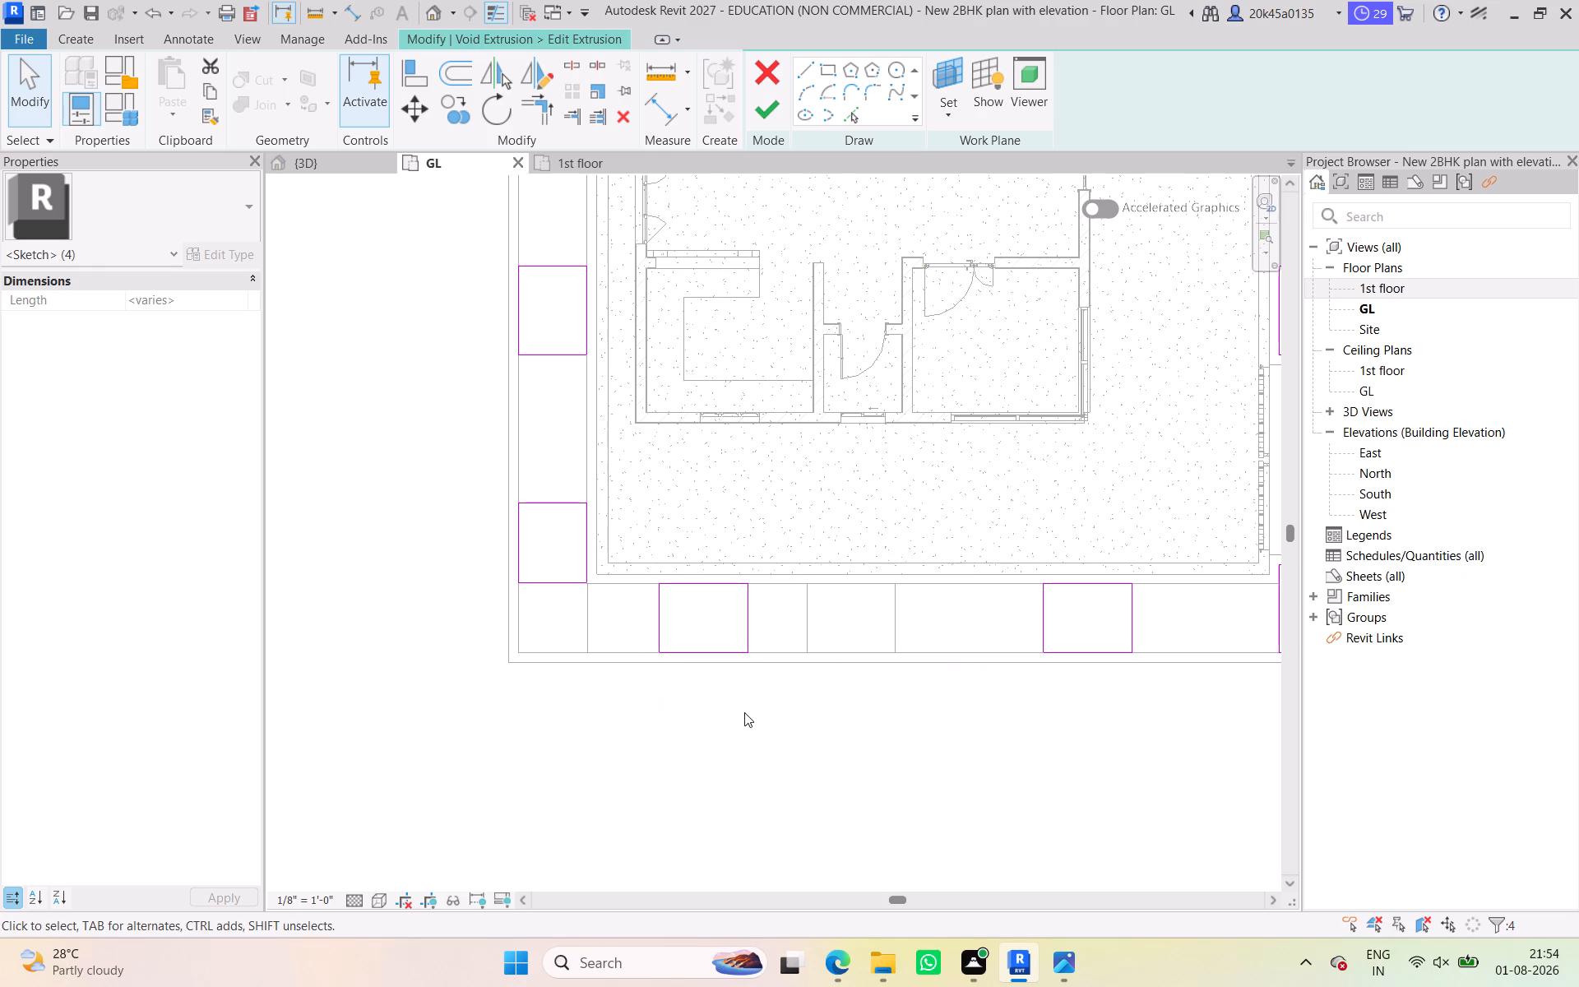
# Shift the lower run's middle box west to rebalance the gaps to its neighbours, and finish the void sketch.
pyautogui.scroll(-3, 616, 662)
pyautogui.moveTo(616, 667); pyautogui.dragTo(519, 739, button='middle')
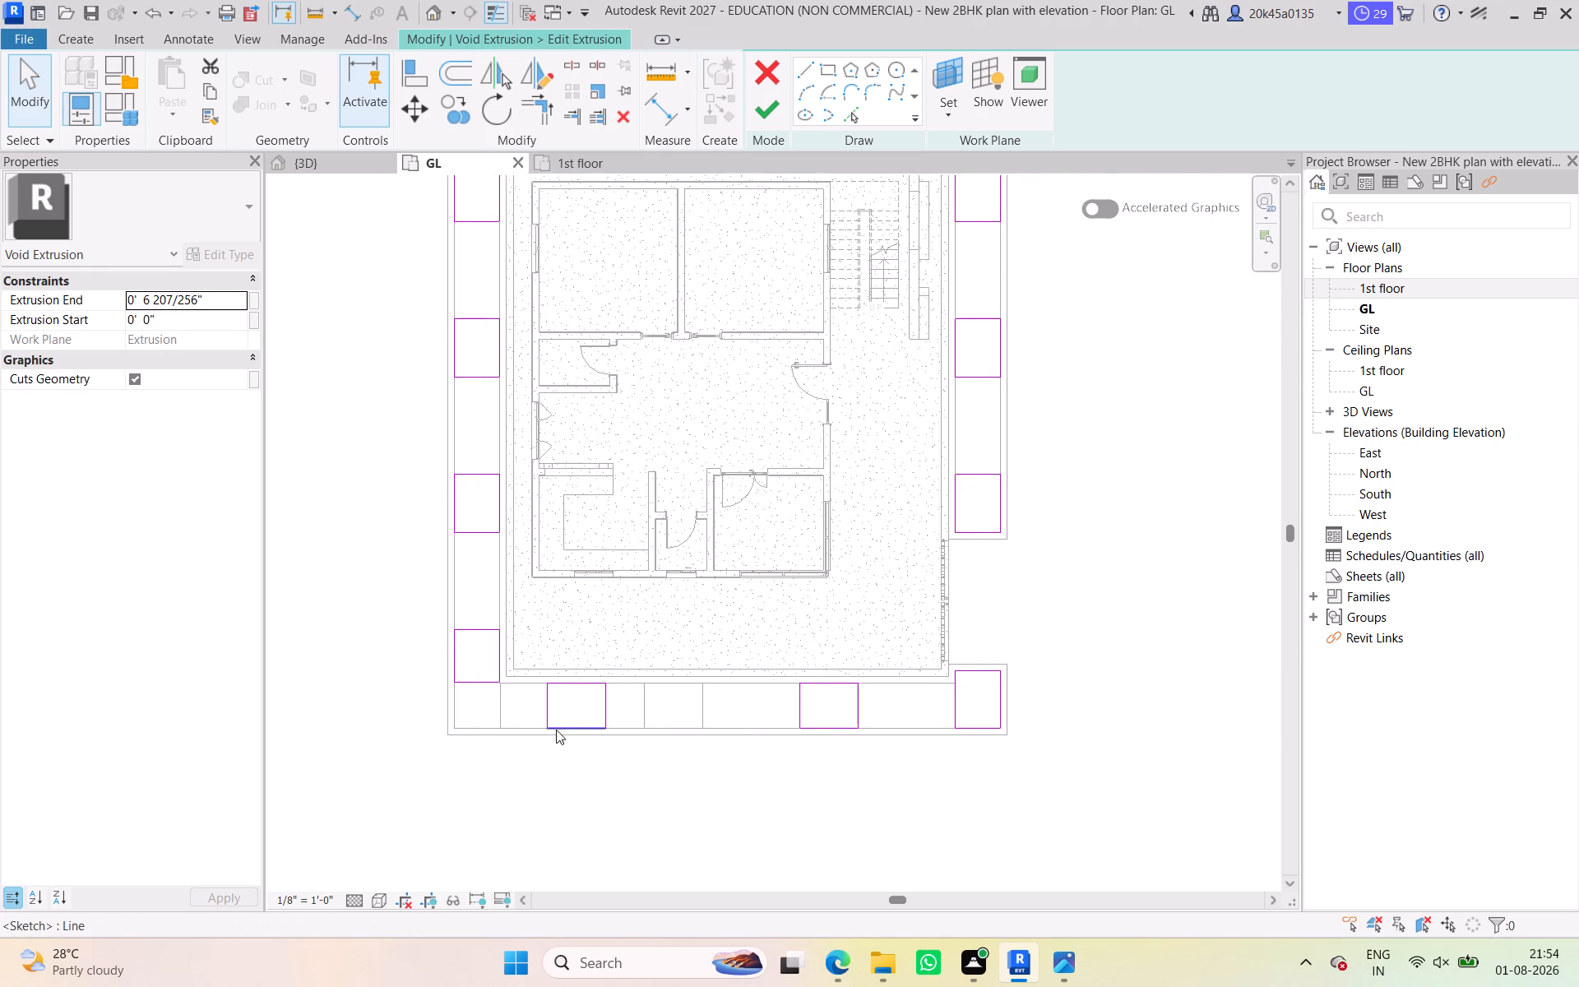
pyautogui.scroll(4, 598, 719)
pyautogui.moveTo(919, 643); pyautogui.dragTo(1051, 771)
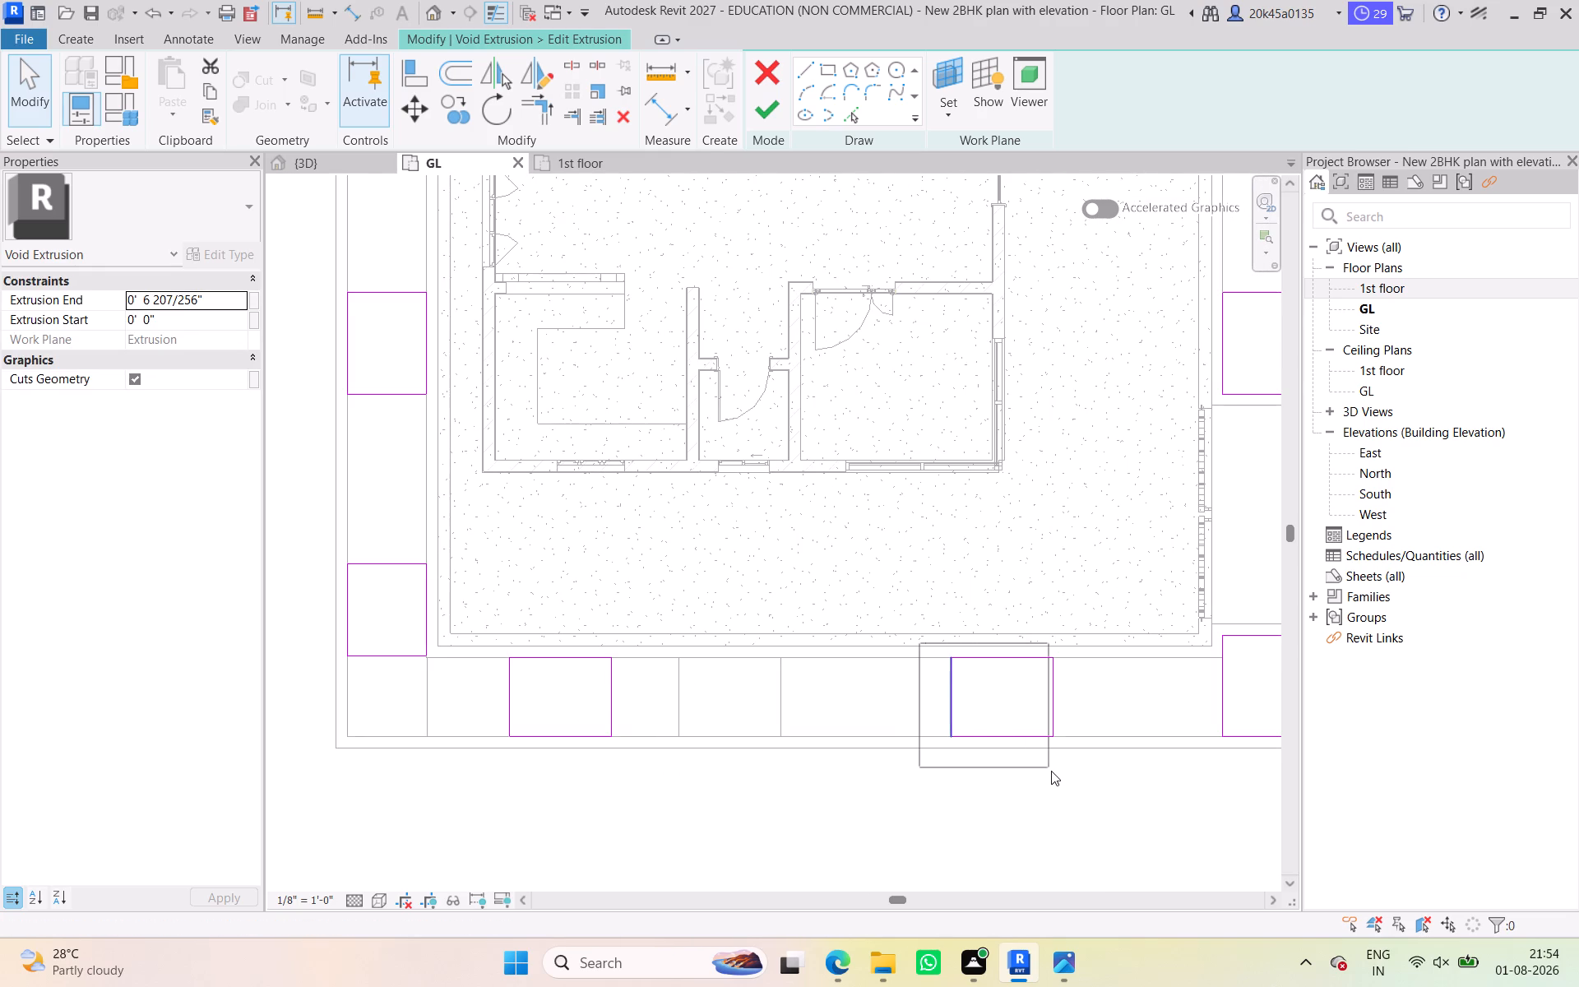
pyautogui.moveTo(1051, 771); pyautogui.dragTo(1069, 778)
pyautogui.press('Left')
pyautogui.press('Left')
pyautogui.press('Left')
pyautogui.press('Left')
pyautogui.press('Left')
pyautogui.press('Left')
pyautogui.press('Left')
pyautogui.press('Left')
pyautogui.press('Left')
pyautogui.press('Left')
pyautogui.press('Left')
pyautogui.press('Left')
pyautogui.press('Left')
pyautogui.press('Left')
pyautogui.press('Left')
pyautogui.press('Left')
pyautogui.press('Left')
pyautogui.press('Left')
pyautogui.press('Left')
pyautogui.press('Left')
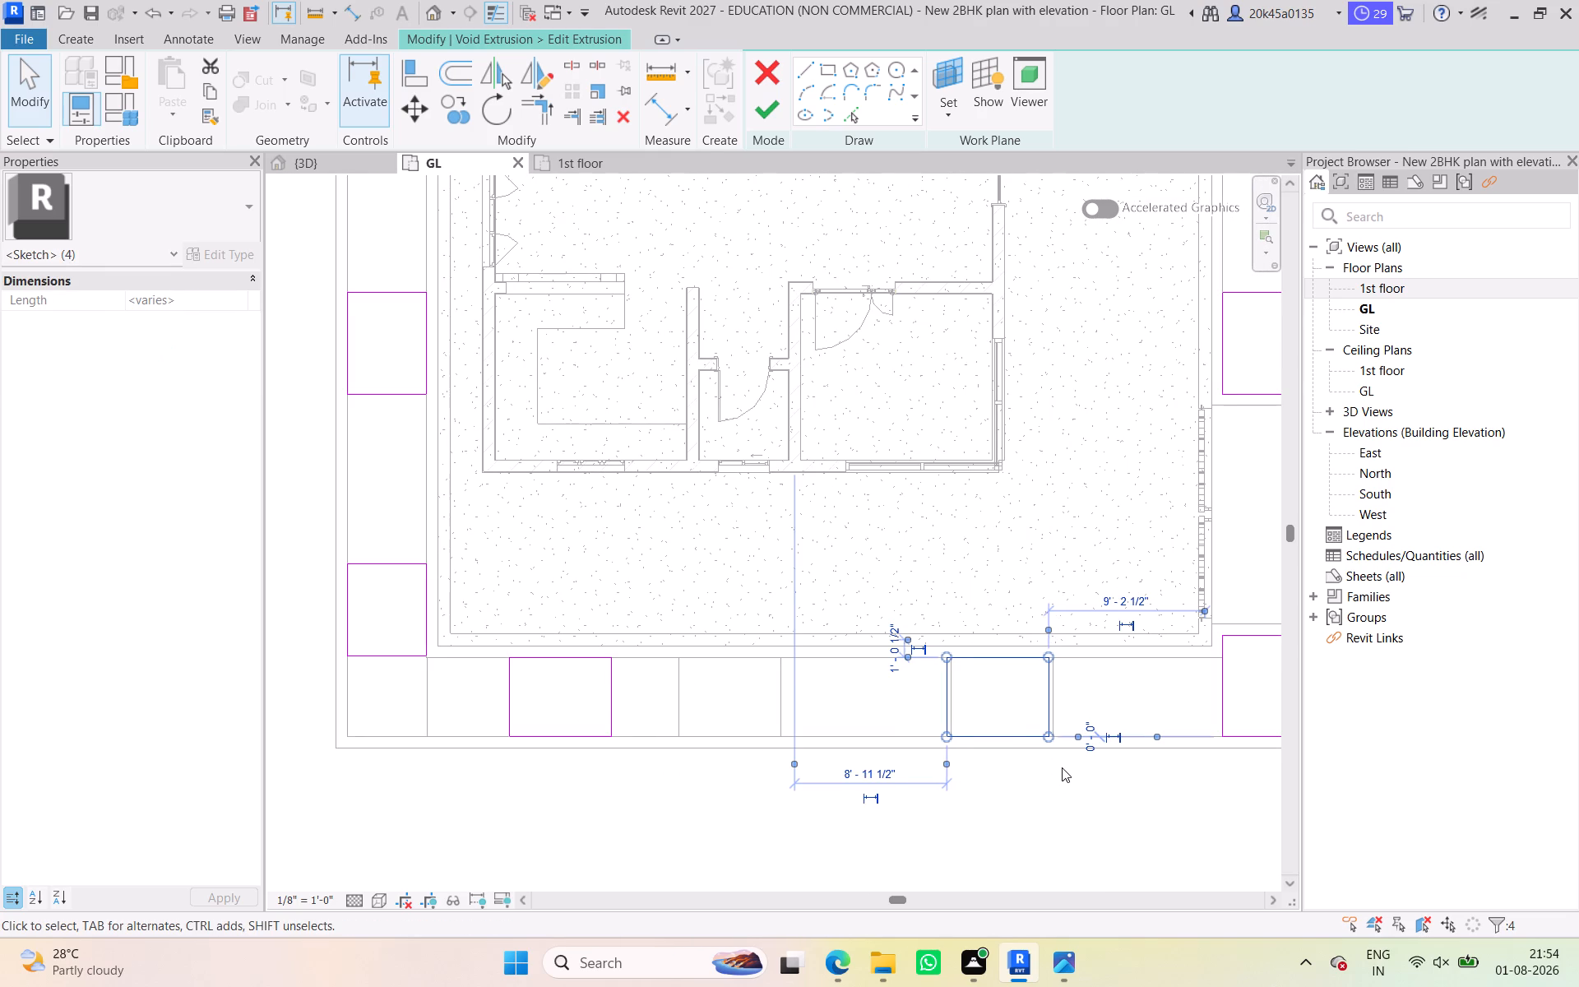
pyautogui.click(897, 771)
pyautogui.scroll(-4, 893, 765)
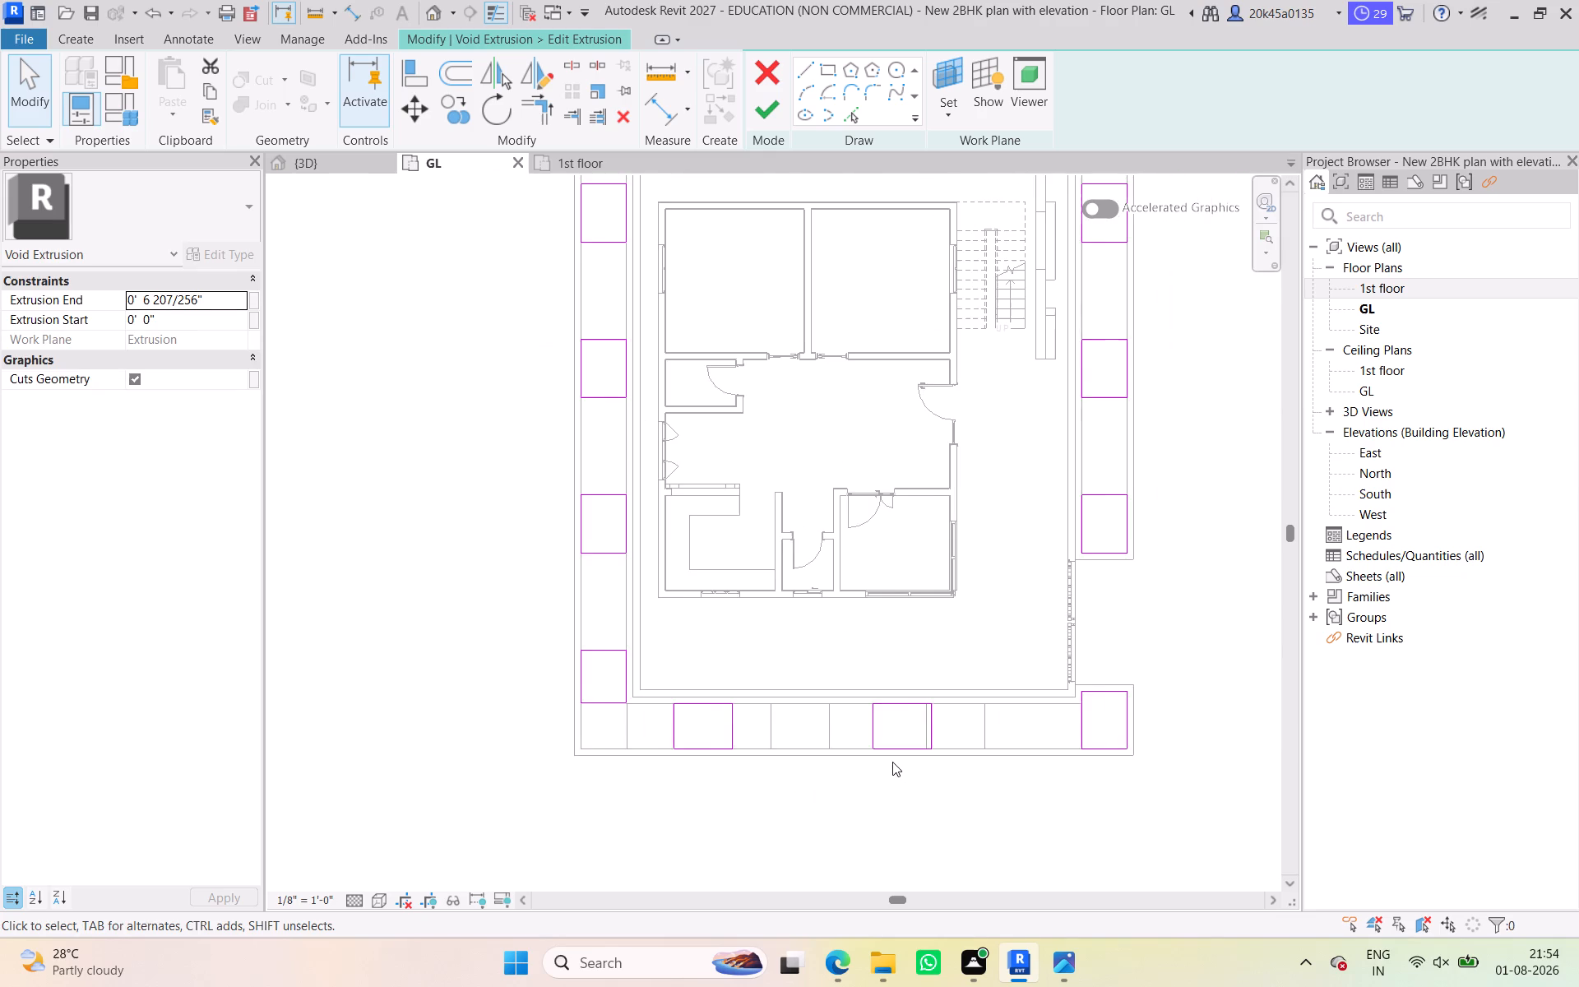
pyautogui.moveTo(890, 762); pyautogui.dragTo(878, 762, button='middle')
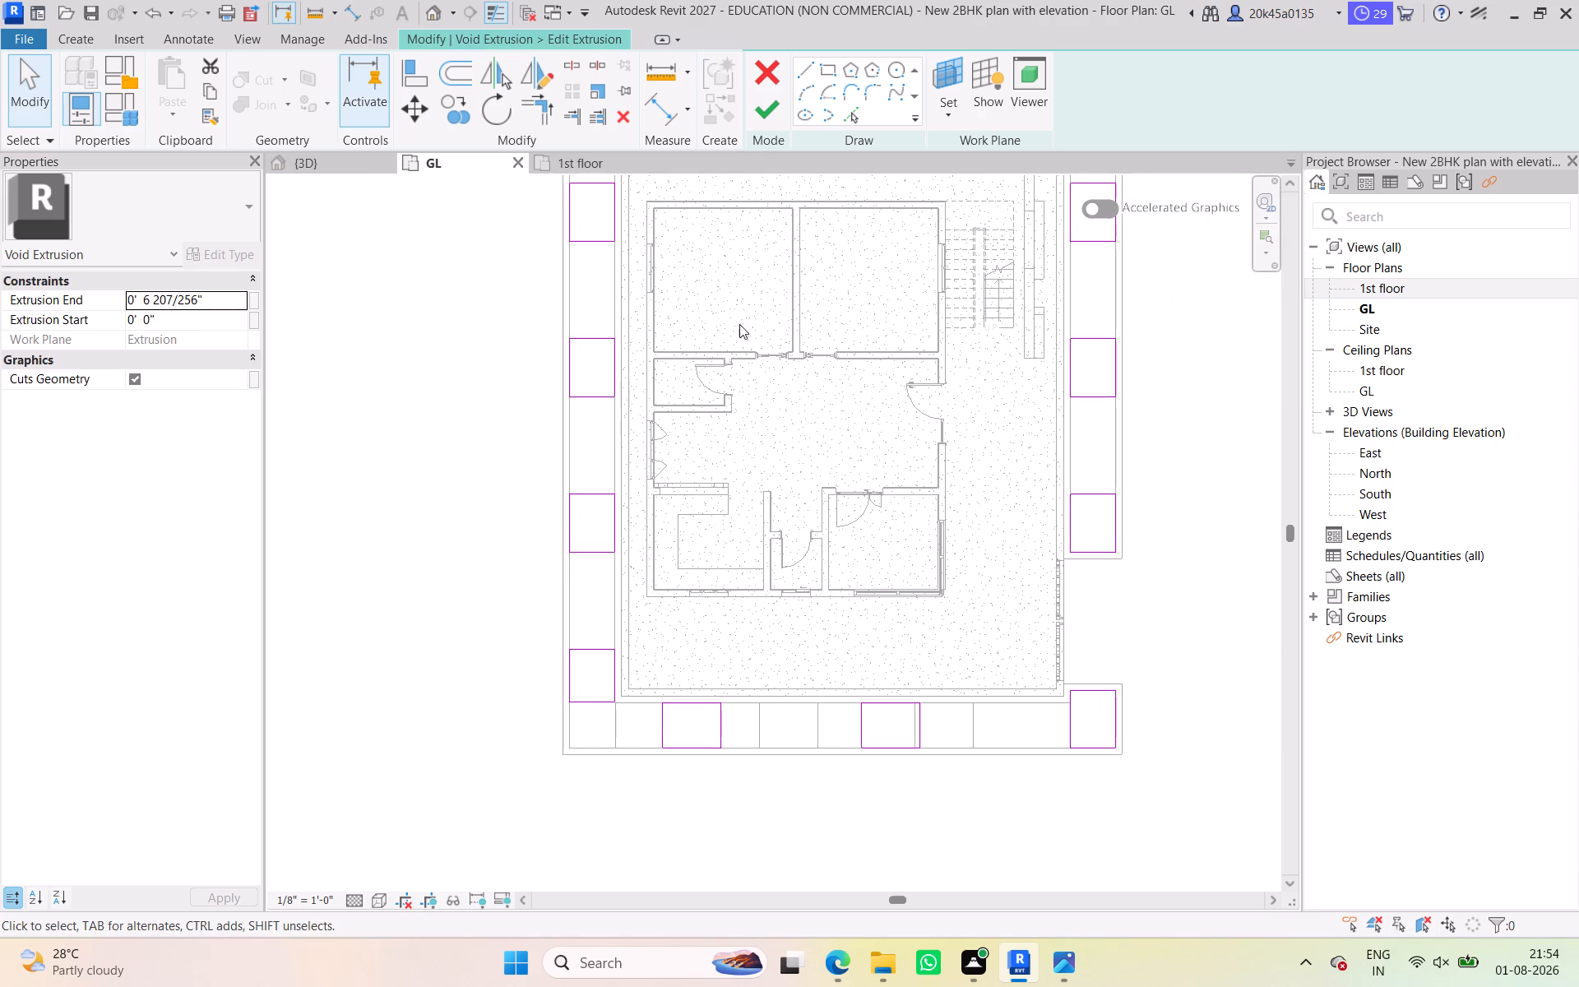
pyautogui.click(838, 778)
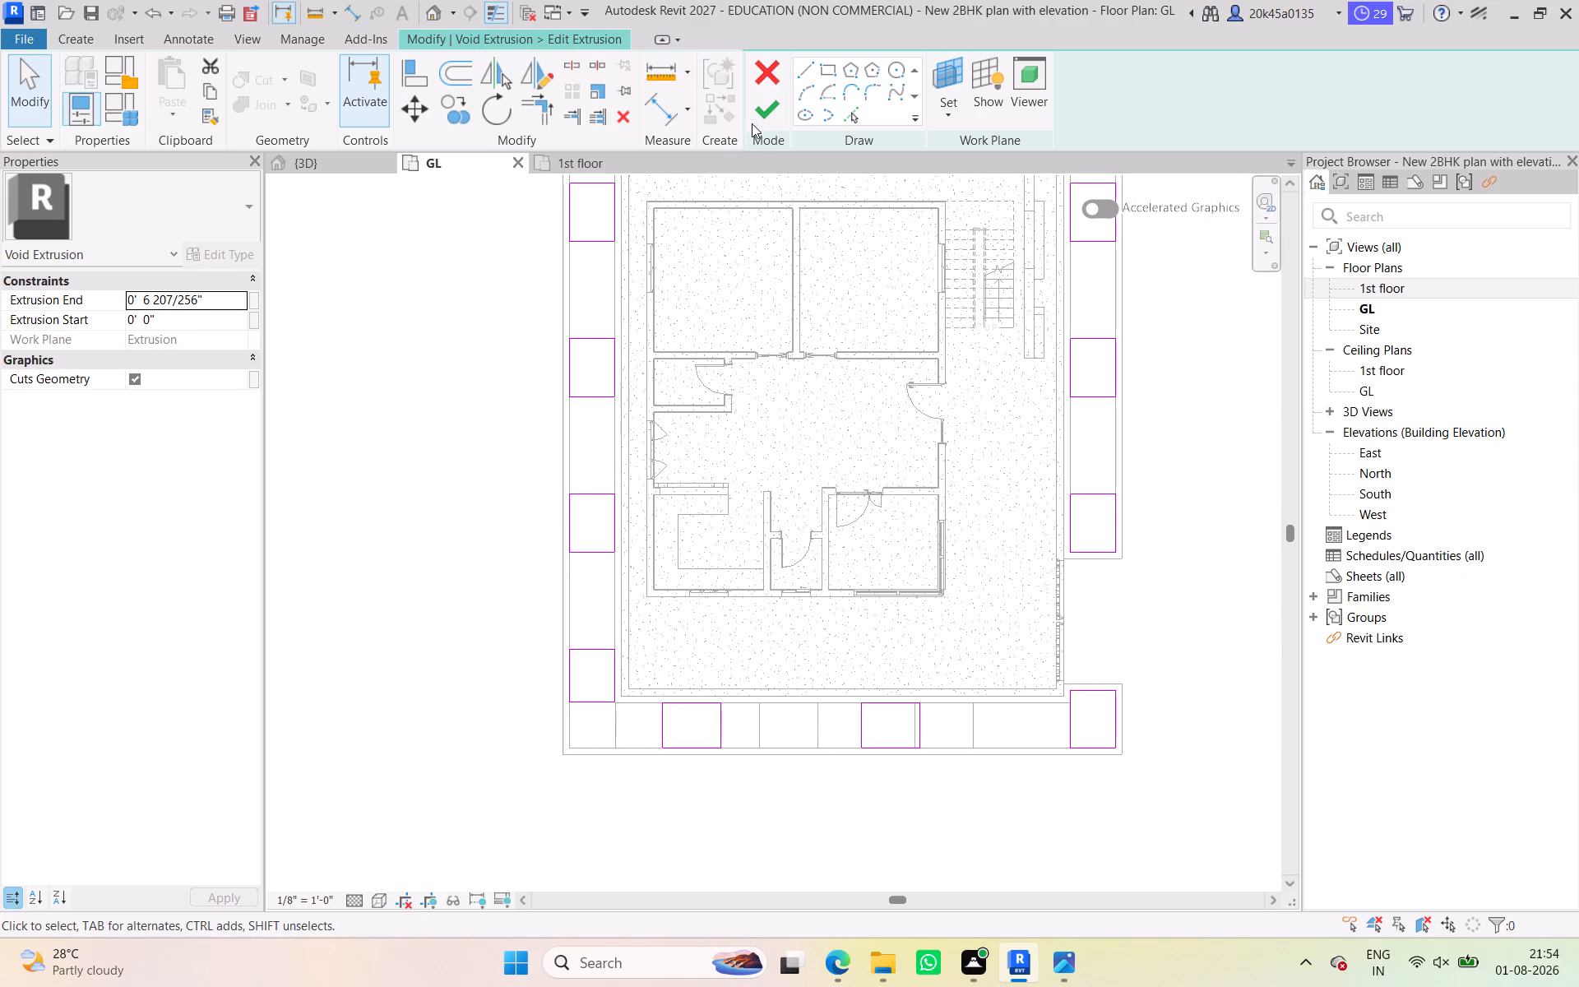
pyautogui.click(760, 114)
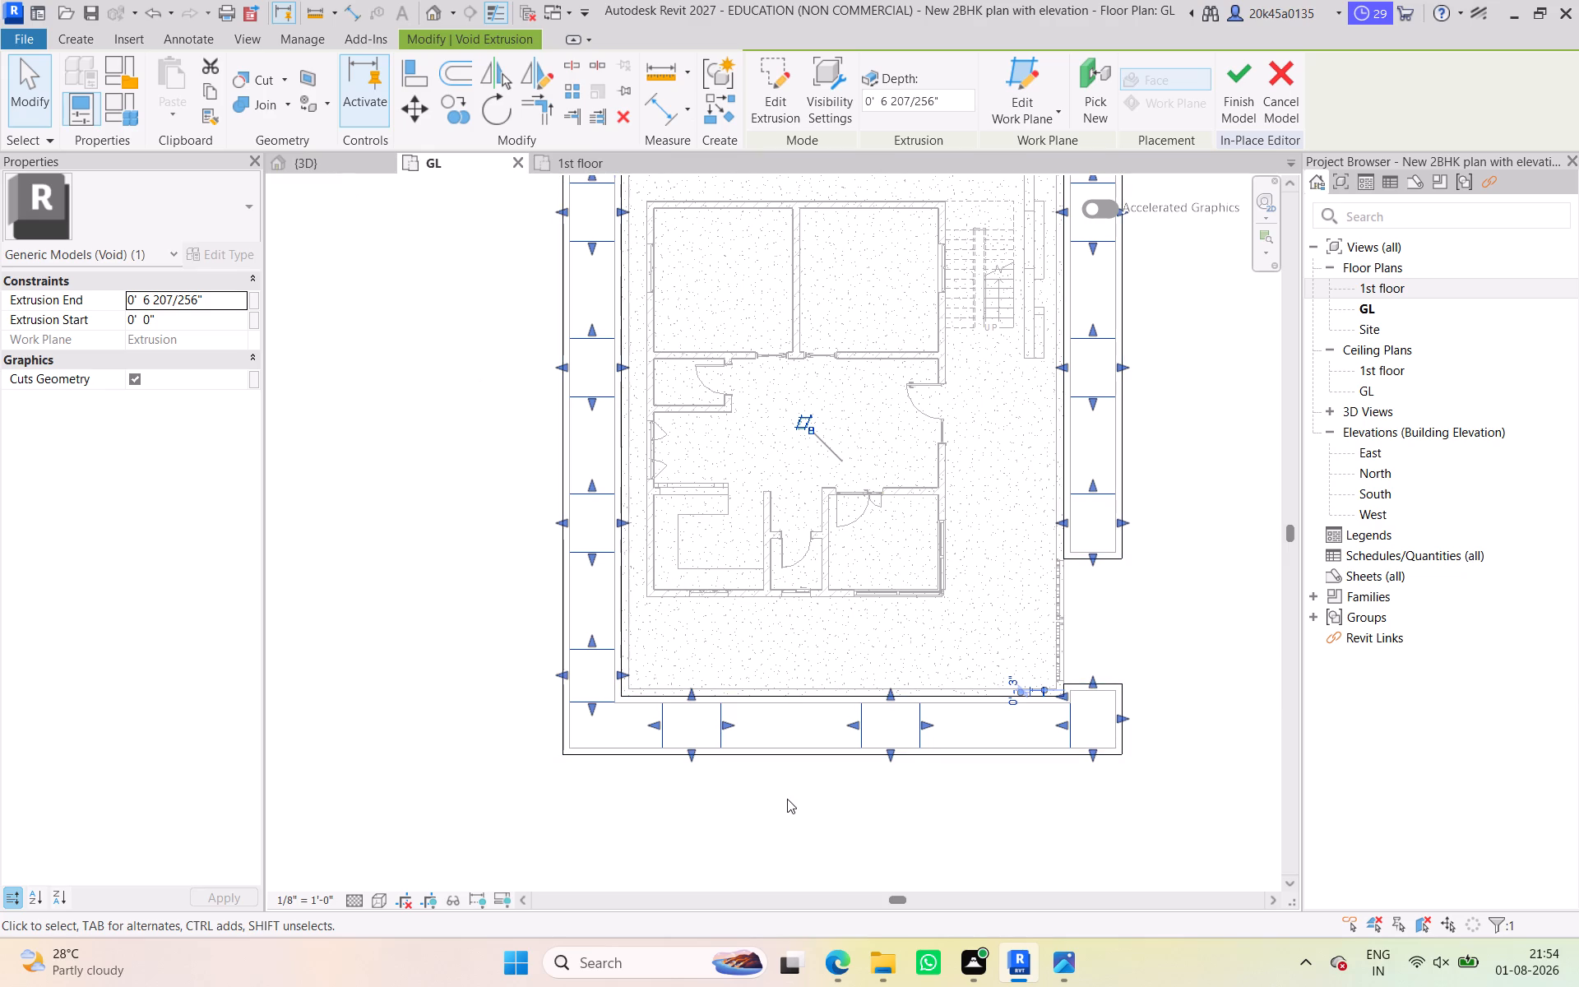
# Reopen the void extrusion's sketch and fine-tune the lower run's middle box slightly further west, midway between its neighbours, then finish the sketch.
pyautogui.click(761, 92)
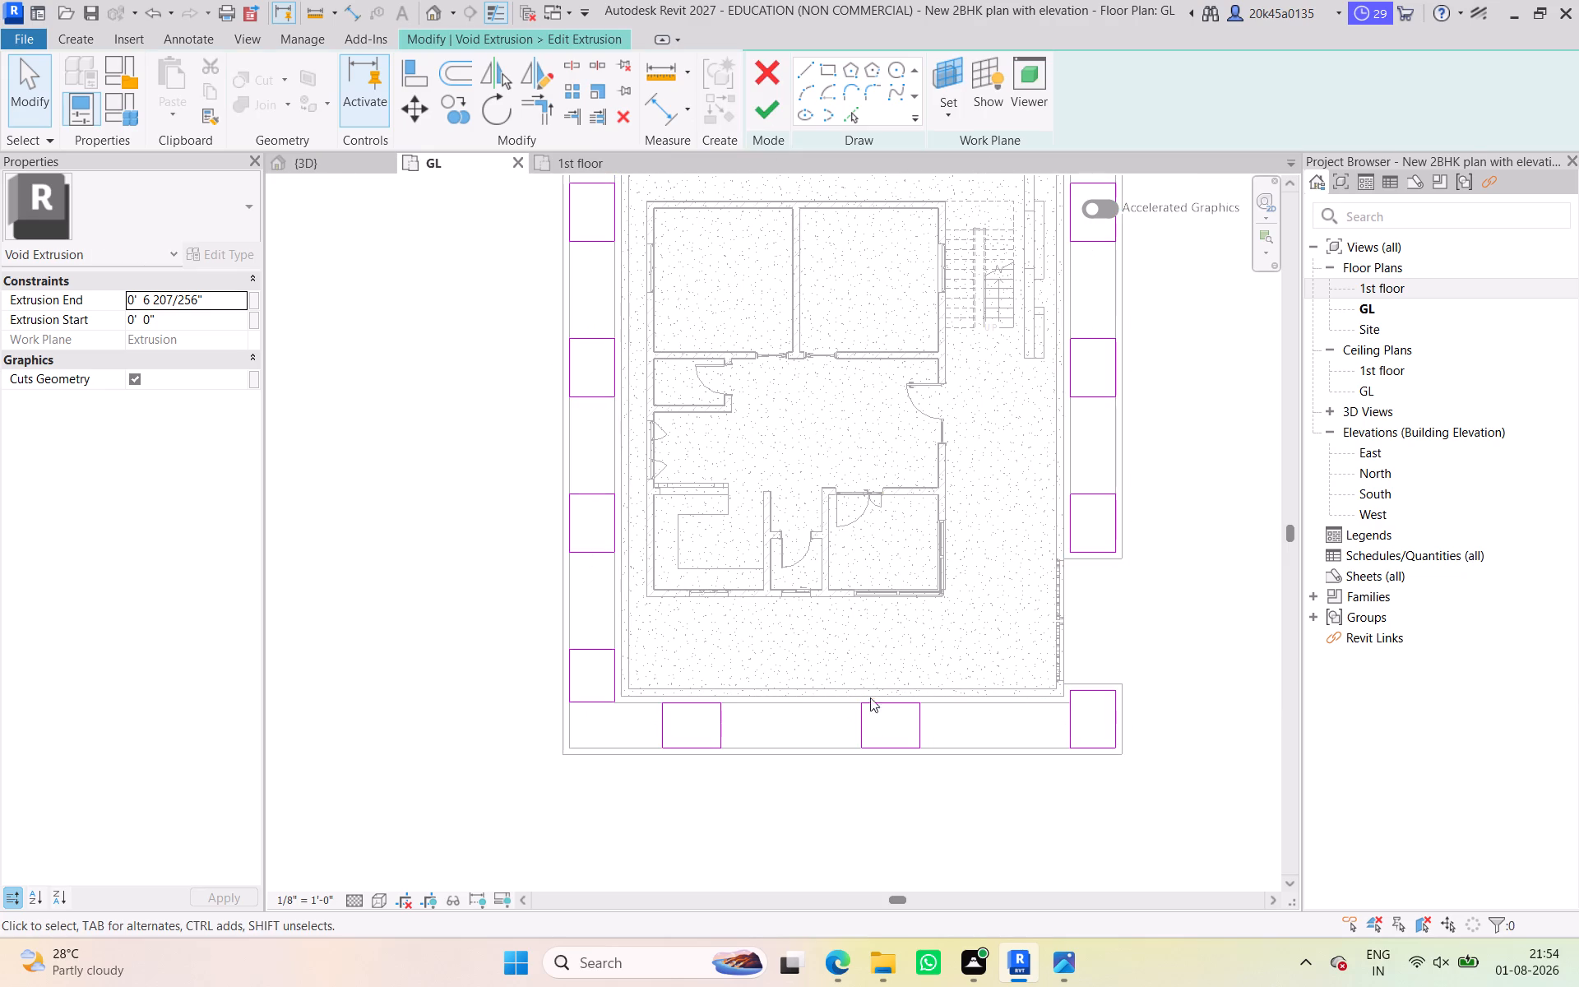
pyautogui.scroll(4, 870, 723)
pyautogui.moveTo(836, 674); pyautogui.dragTo(985, 818)
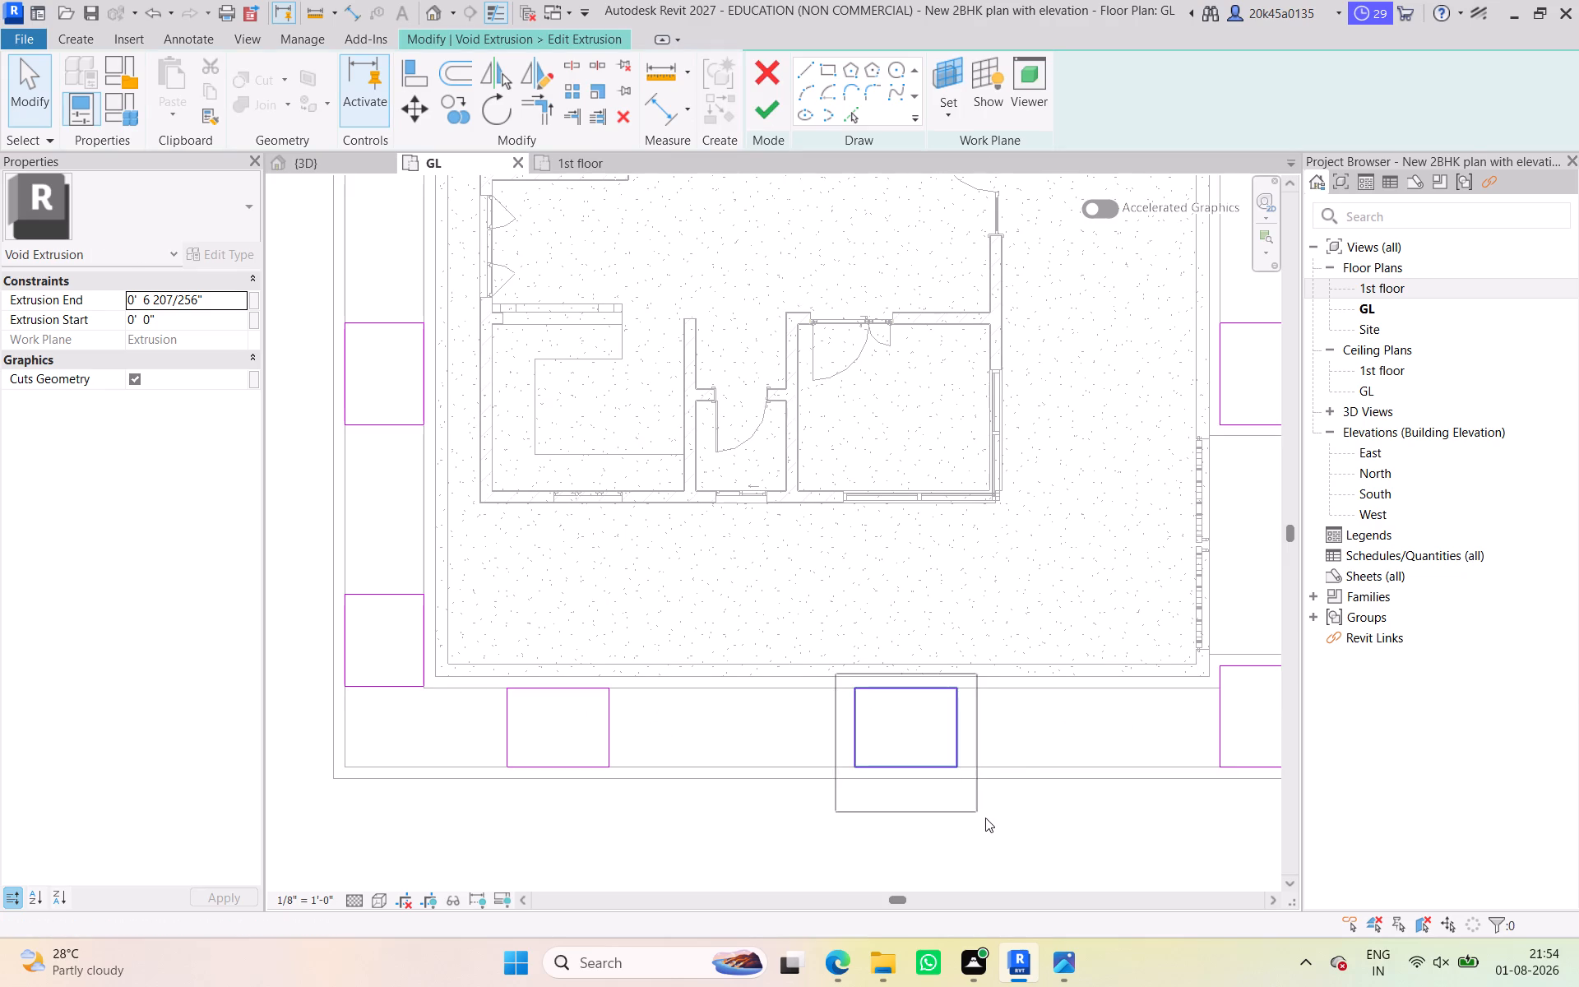
pyautogui.moveTo(985, 818); pyautogui.dragTo(986, 817)
pyautogui.press('Left')
pyautogui.press('Left')
pyautogui.press('Left')
pyautogui.press('Left')
pyautogui.press('Left')
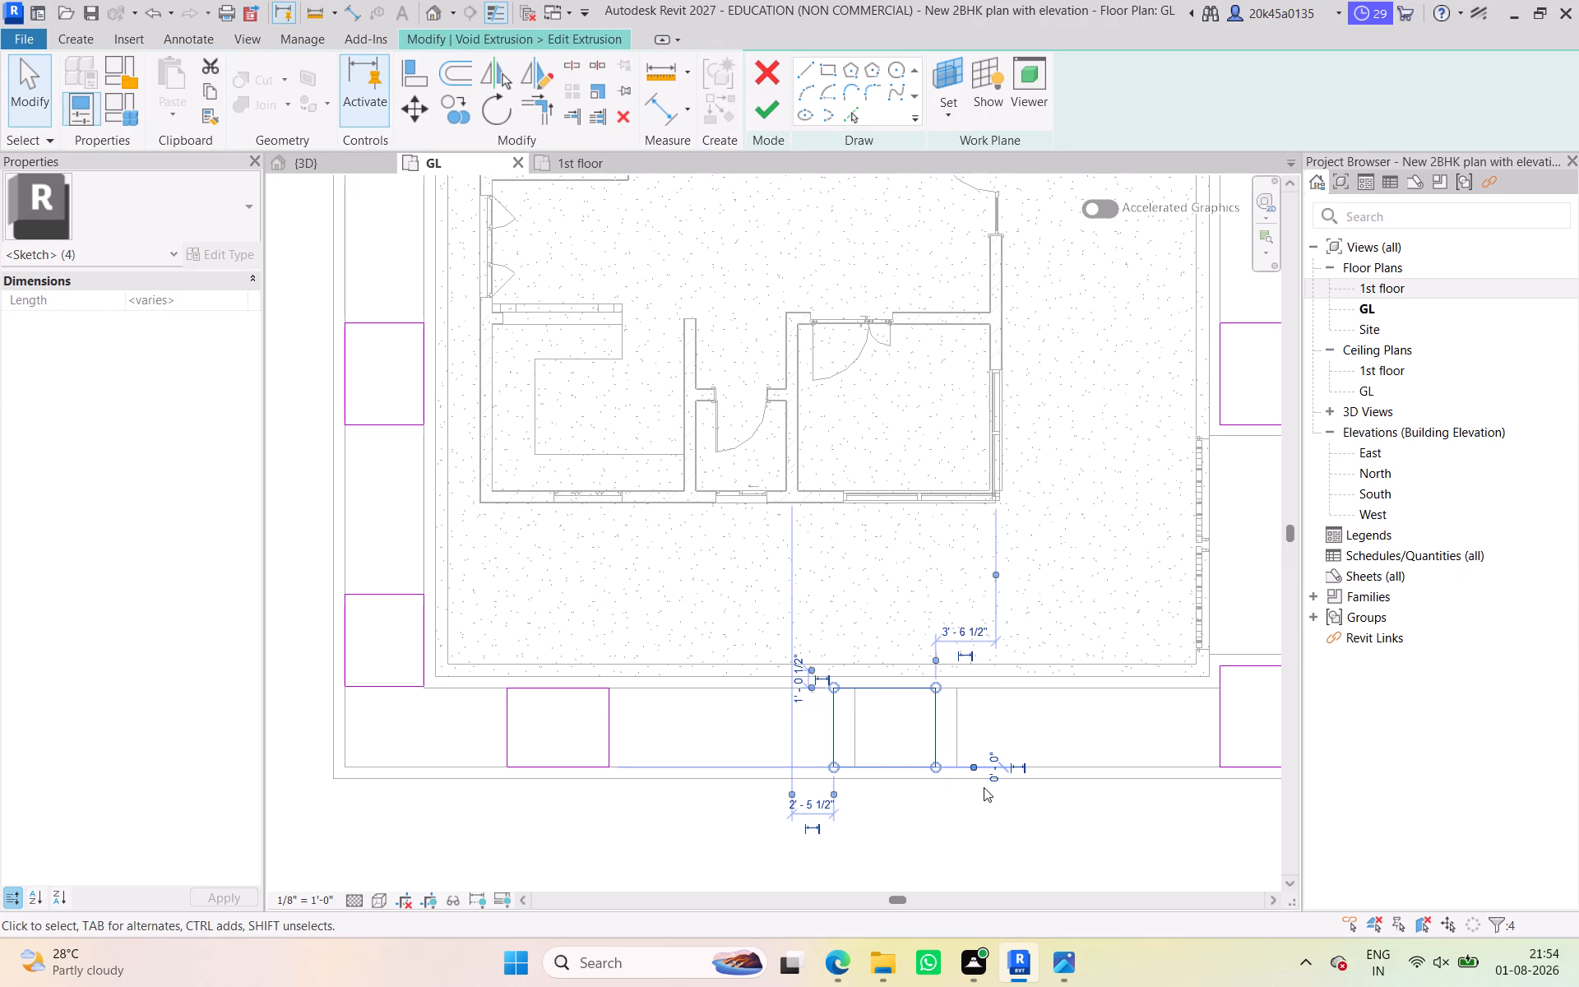
pyautogui.press('Left')
pyautogui.press('Left')
pyautogui.press('Left')
pyautogui.scroll(-5, 983, 785)
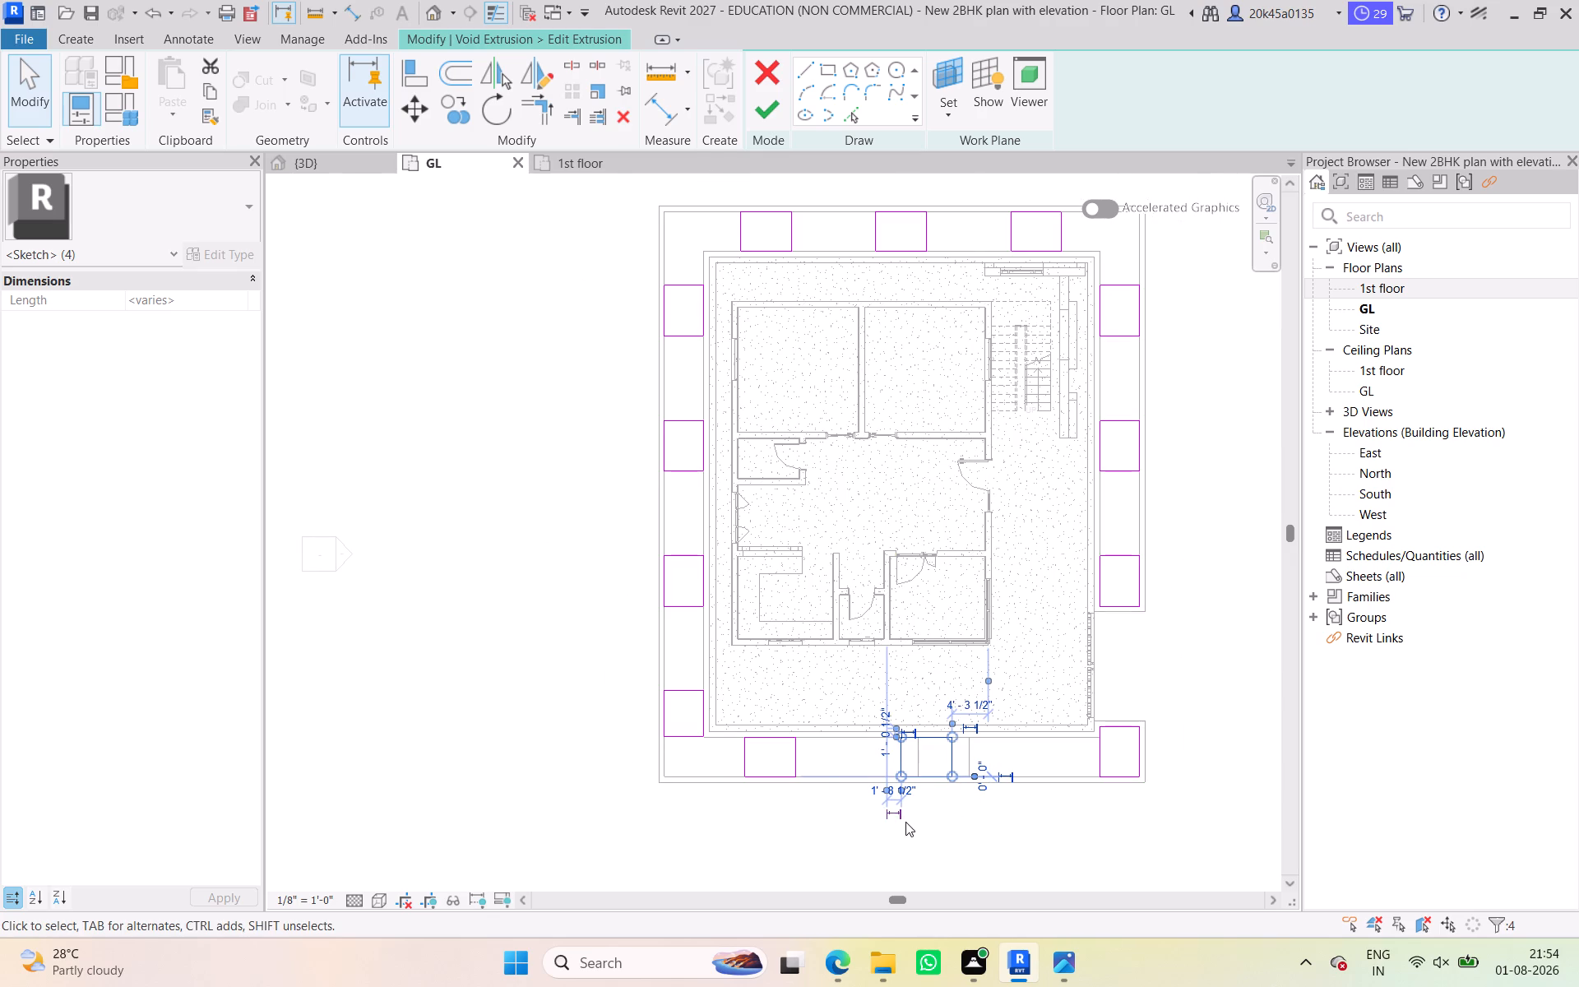
pyautogui.click(938, 809)
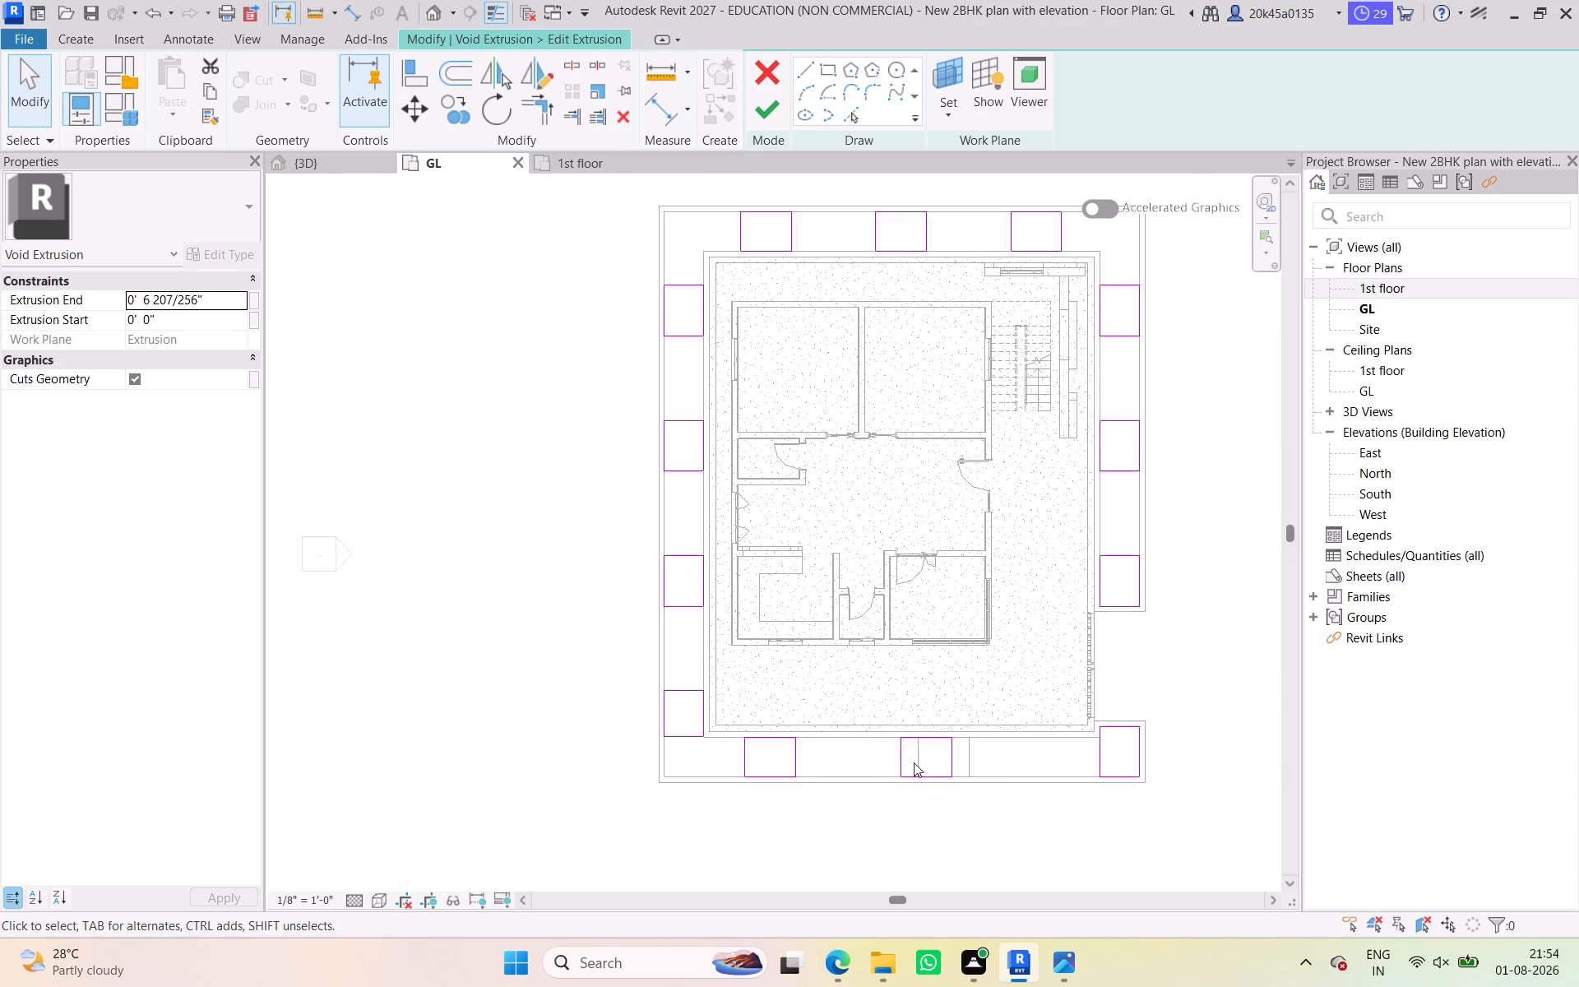
pyautogui.moveTo(881, 729); pyautogui.dragTo(1002, 809)
pyautogui.press('Right')
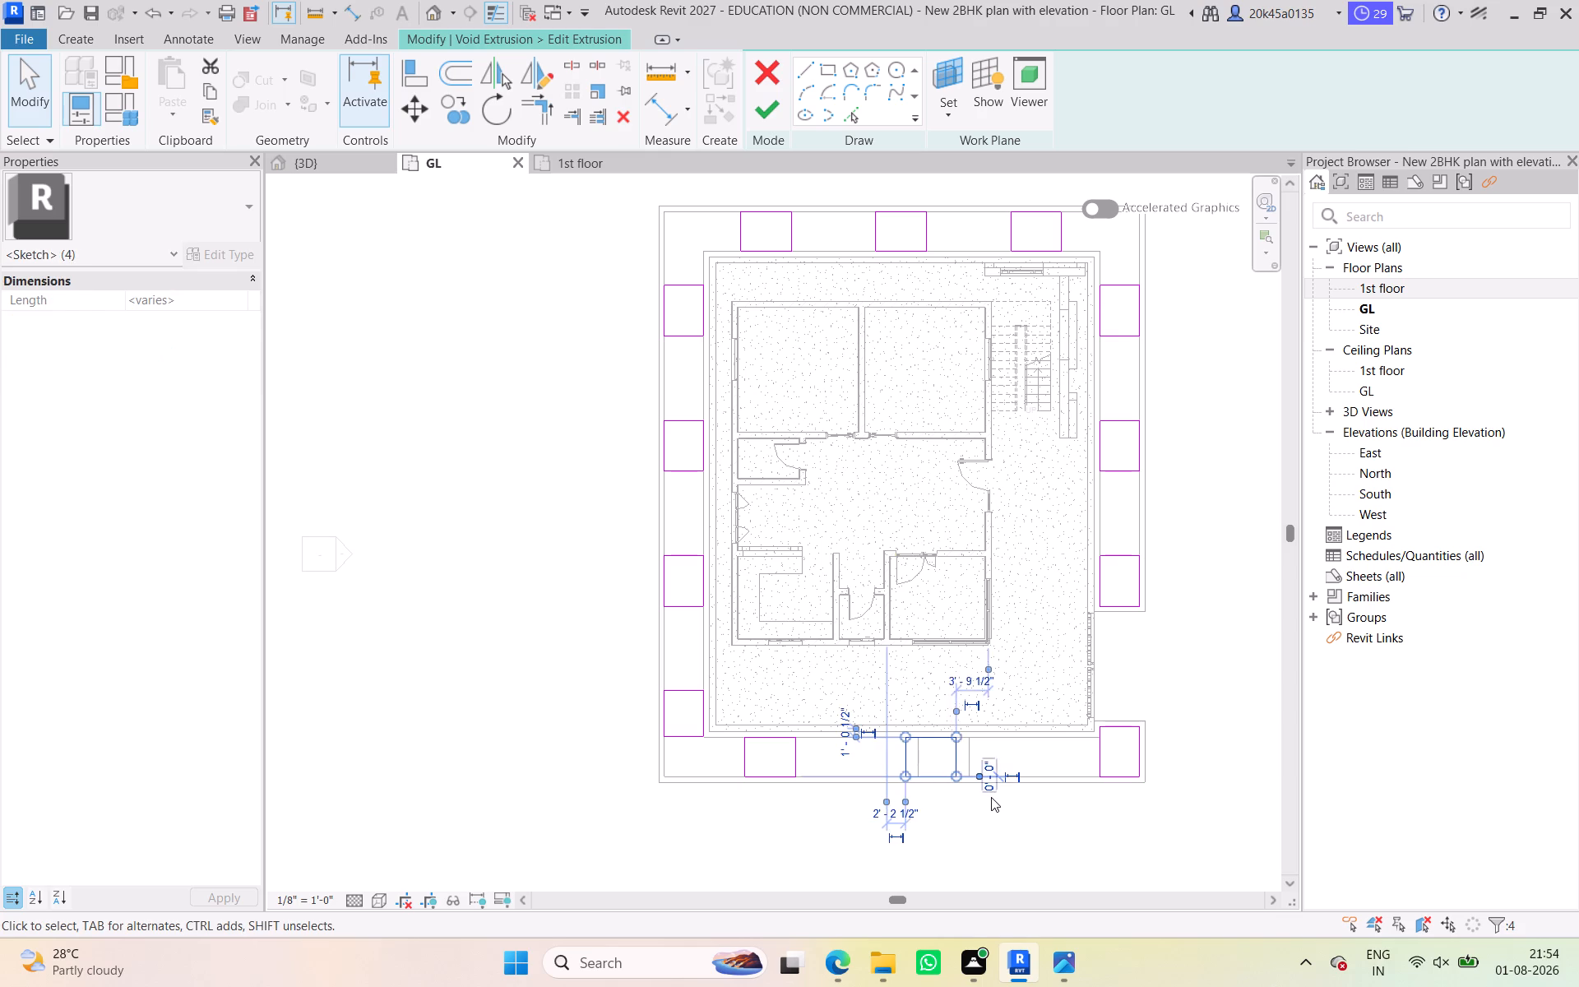
pyautogui.press('Right')
pyautogui.click(991, 797)
pyautogui.press('Right')
pyautogui.click(928, 803)
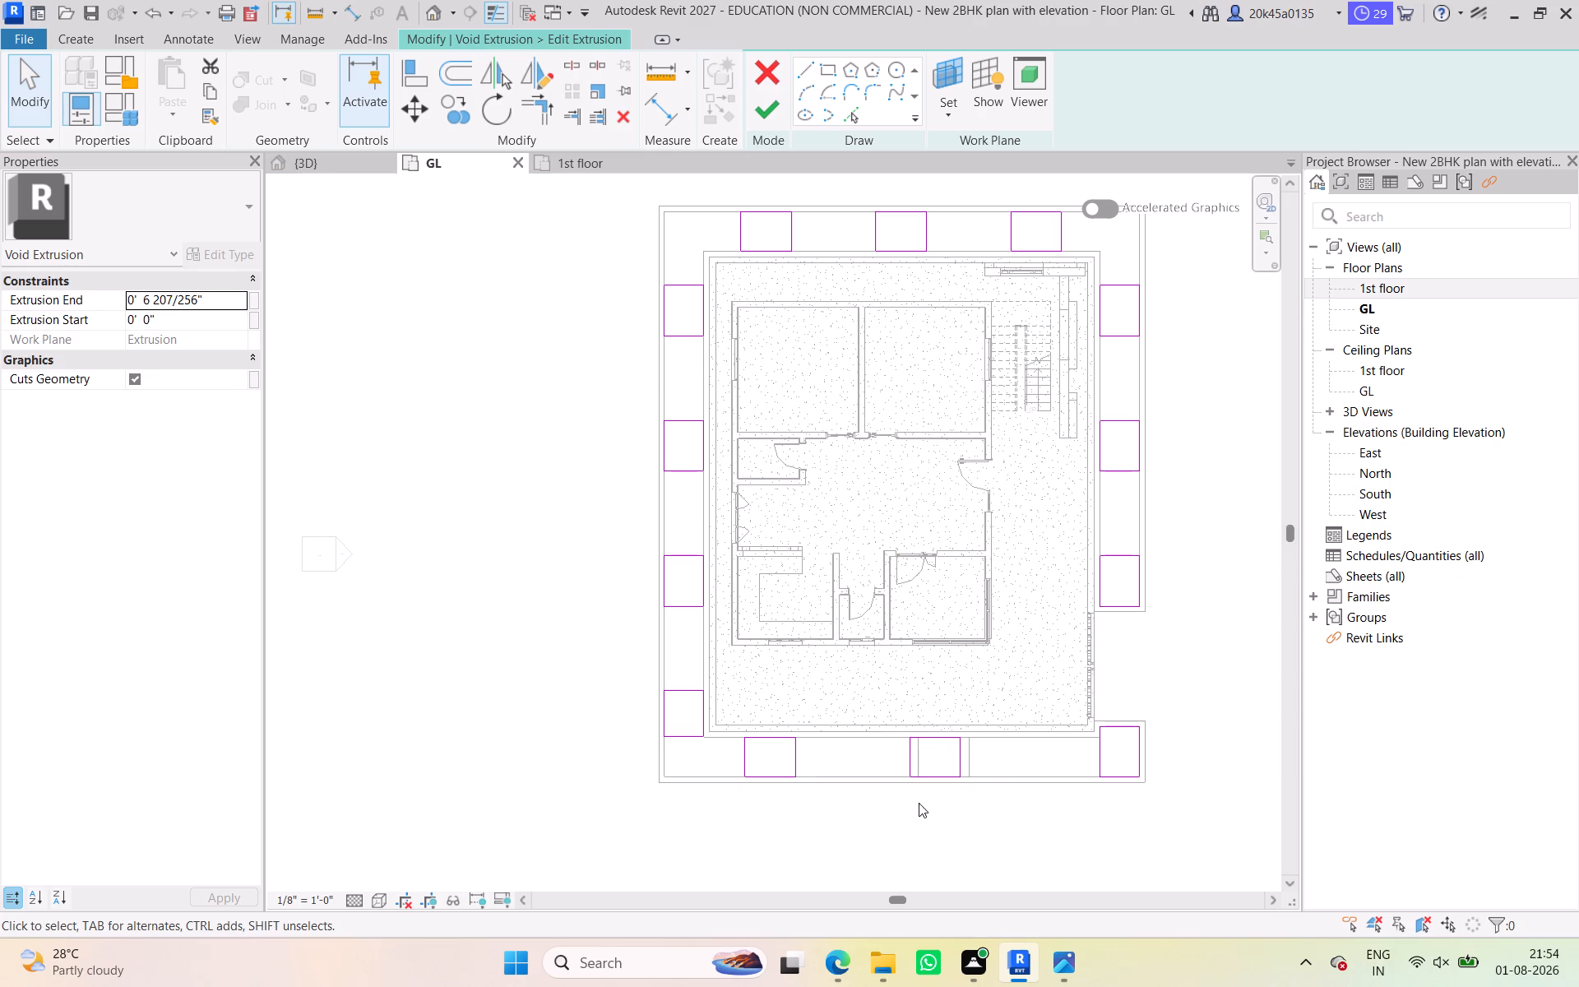
pyautogui.click(766, 115)
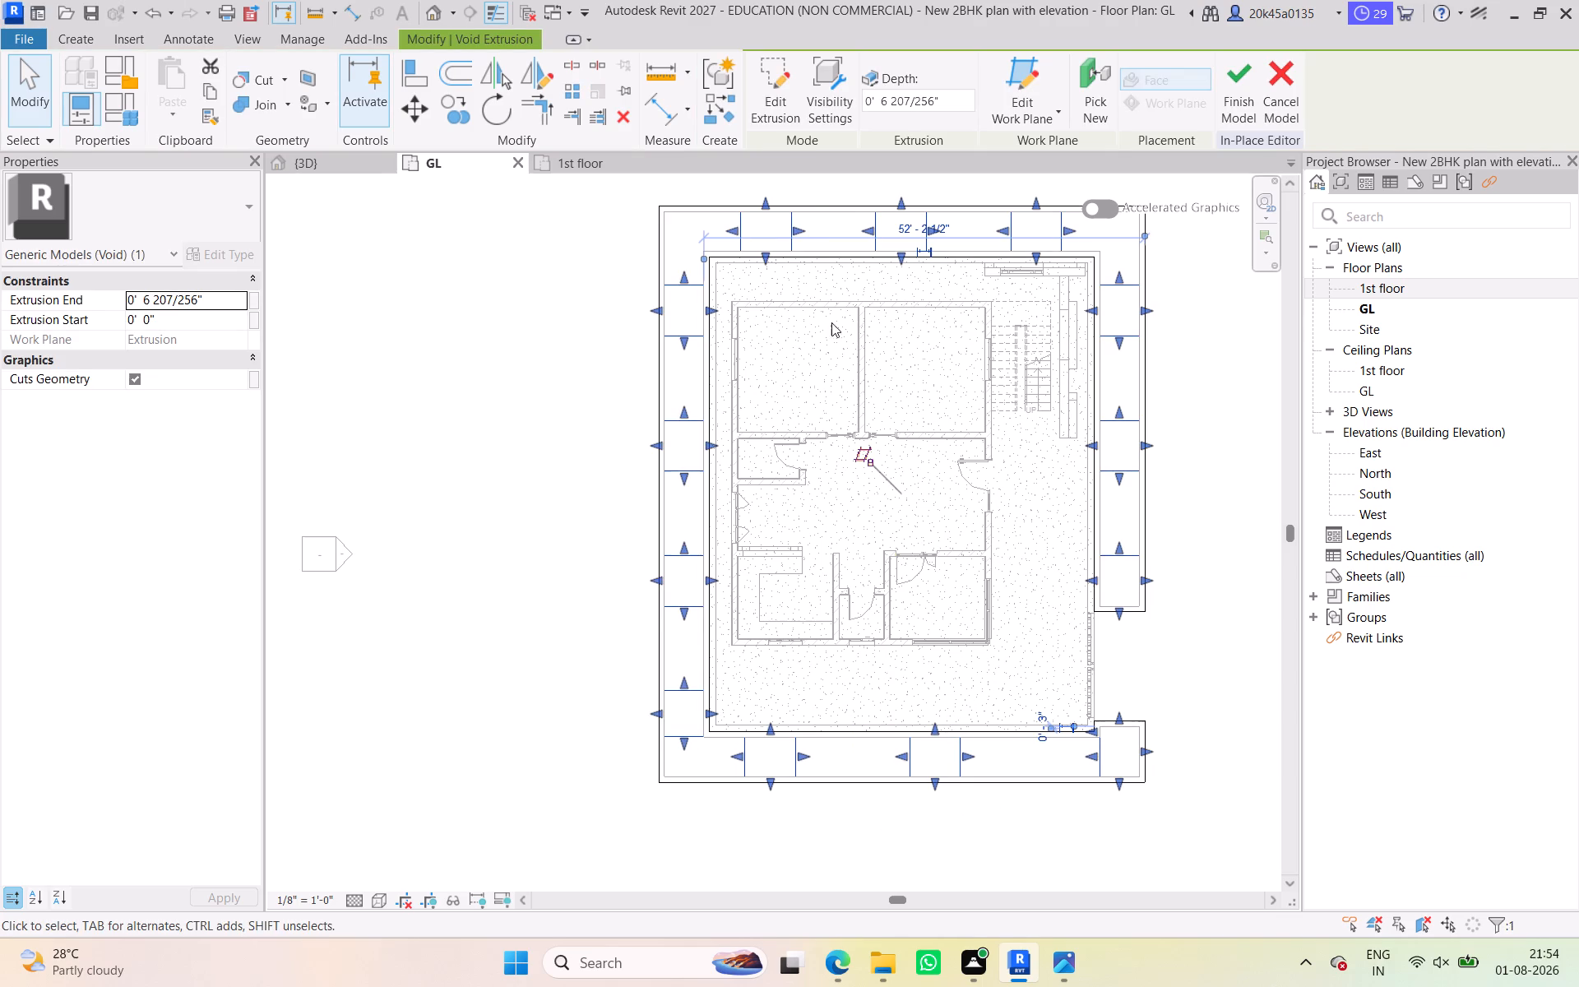
# Finish the in-place model and save the project.
pyautogui.click(1252, 88)
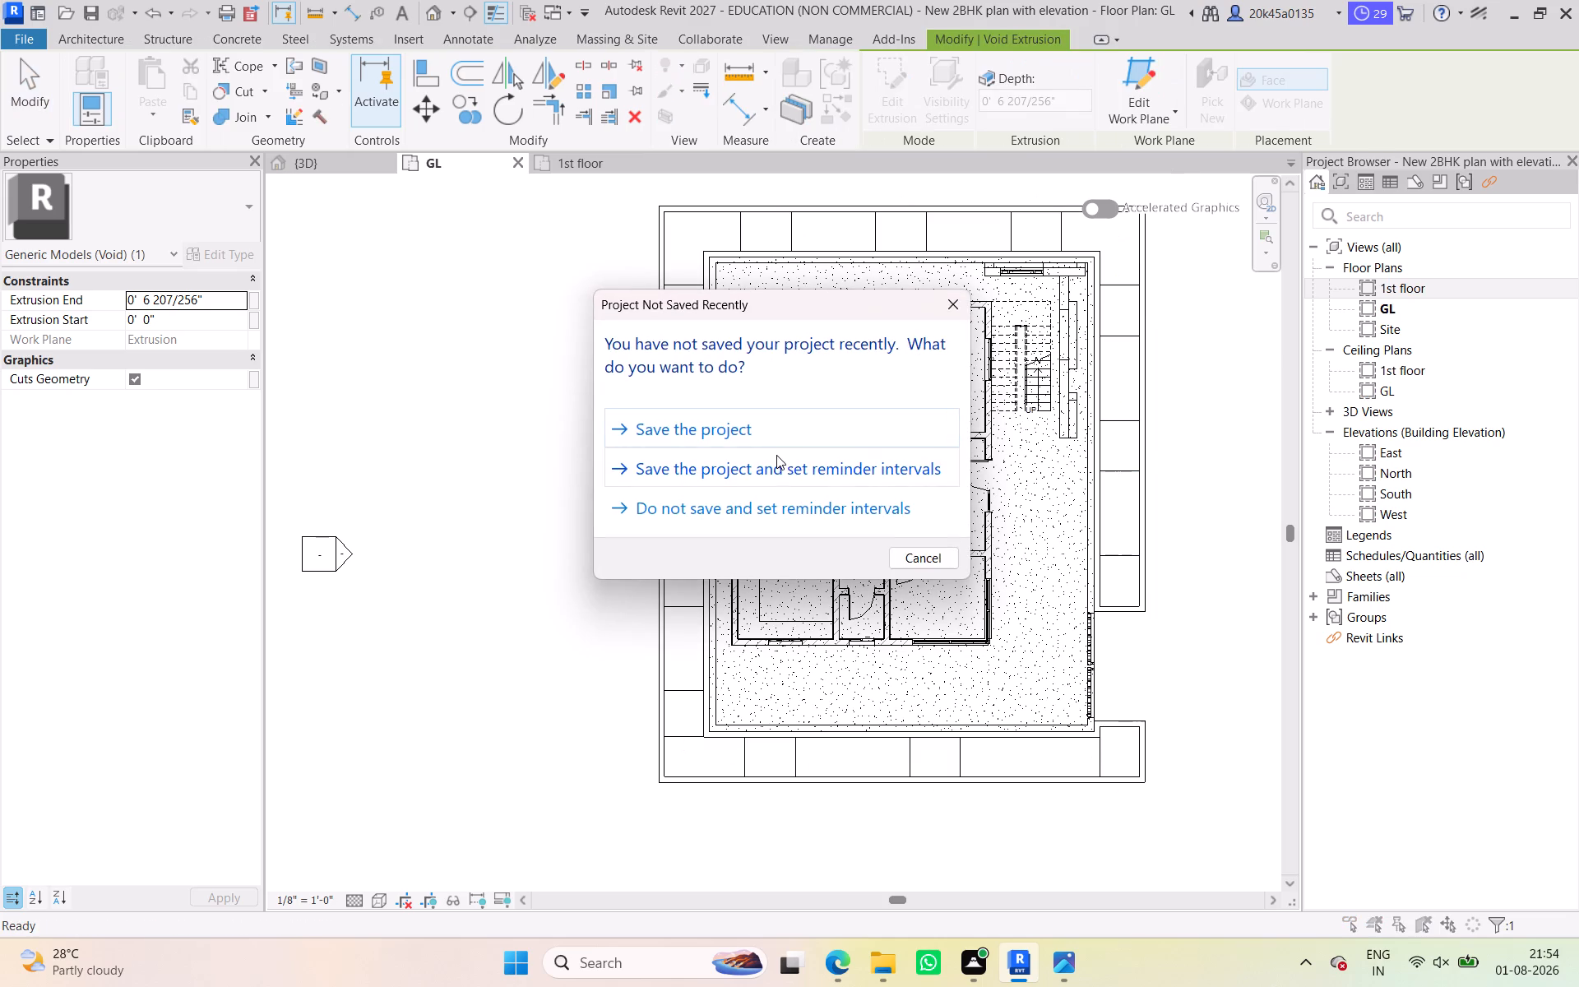
pyautogui.click(765, 429)
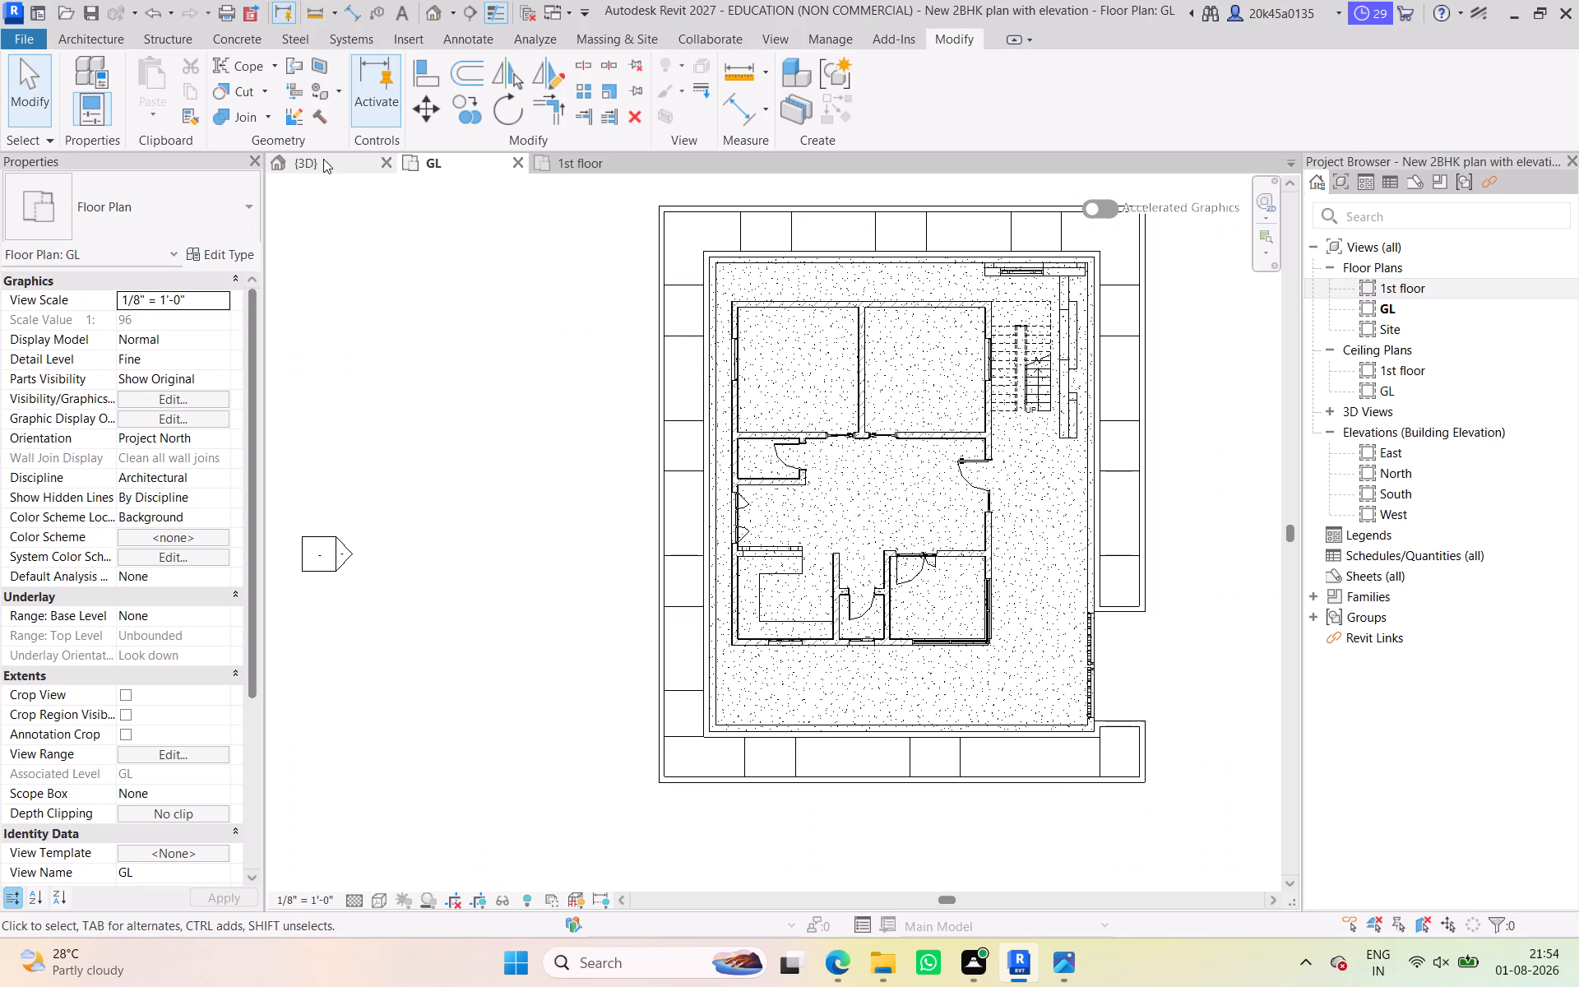
# Examine the revised box spacing along the boundary strip in the 3D view, including the corners and the gate side.
pyautogui.click(323, 159)
pyautogui.keyDown('shift'); pyautogui.moveTo(874, 711); pyautogui.dragTo(794, 572, button='middle'); pyautogui.keyUp('shift')
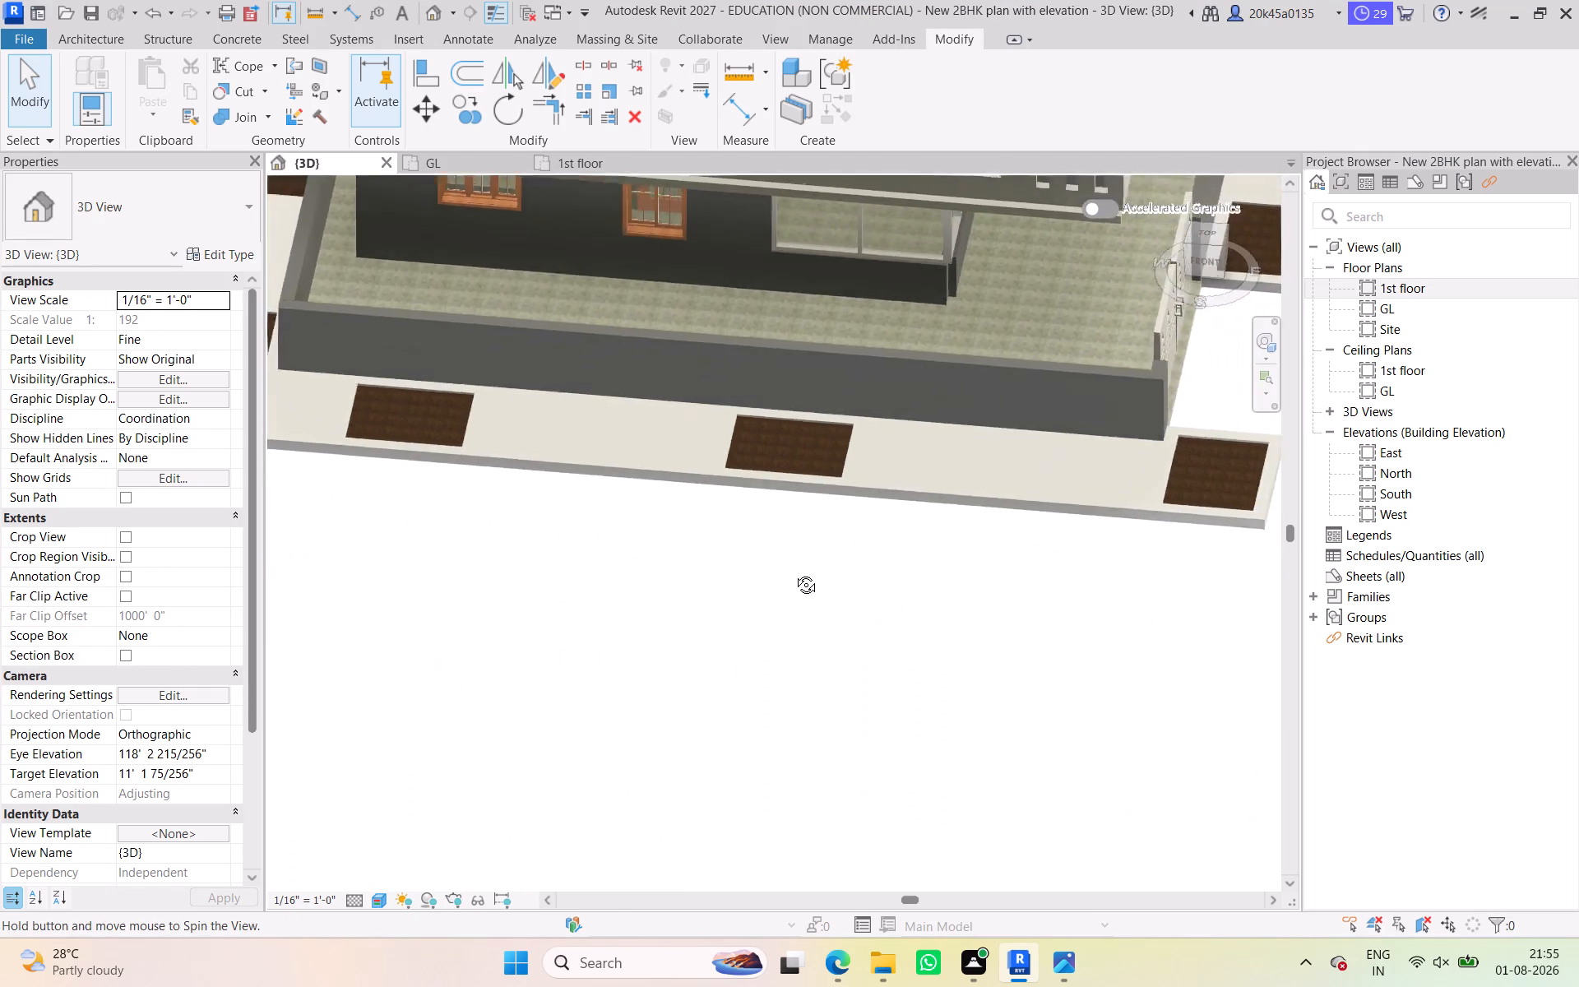
pyautogui.keyDown('shift'); pyautogui.moveTo(794, 572); pyautogui.dragTo(555, 492, button='middle'); pyautogui.keyUp('shift')
pyautogui.scroll(-3, 667, 500)
pyautogui.moveTo(669, 512); pyautogui.dragTo(674, 634, button='middle')
pyautogui.keyDown('shift'); pyautogui.moveTo(748, 587); pyautogui.dragTo(758, 642, button='middle'); pyautogui.keyUp('shift')
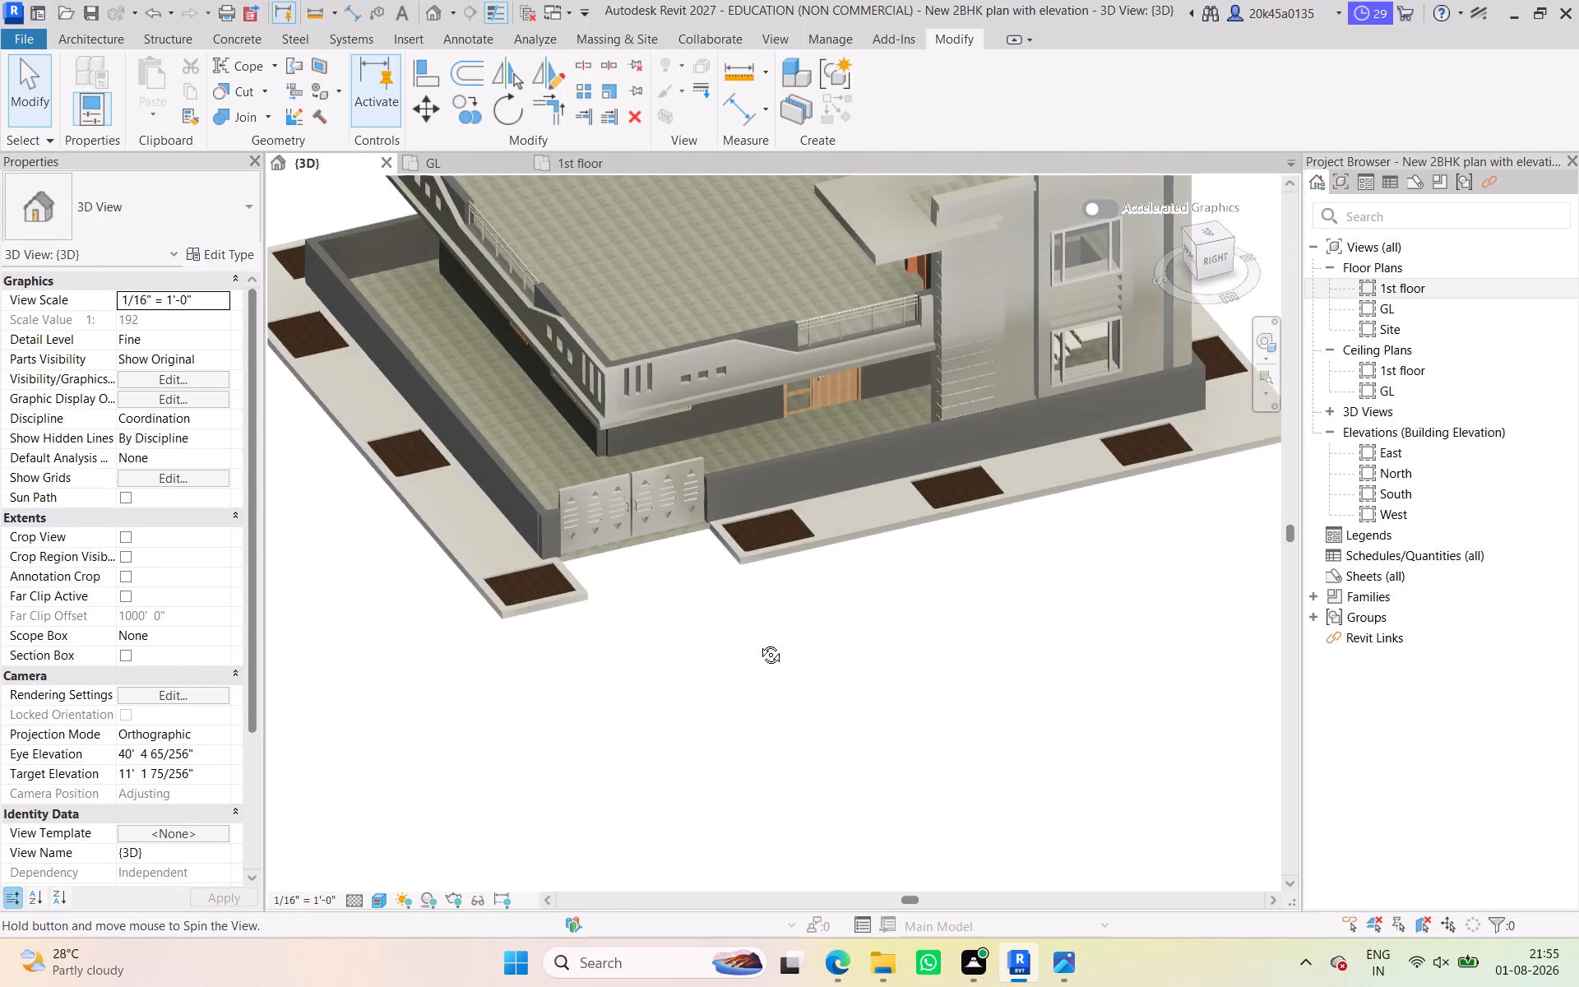
pyautogui.keyDown('shift'); pyautogui.moveTo(758, 642); pyautogui.dragTo(757, 641, button='middle'); pyautogui.keyUp('shift')
pyautogui.scroll(-3, 757, 638)
pyautogui.middleClick(757, 634)
pyautogui.keyDown('shift'); pyautogui.moveTo(793, 664); pyautogui.dragTo(548, 619, button='middle'); pyautogui.keyUp('shift')
pyautogui.scroll(10, 797, 587)
pyautogui.scroll(-10, 925, 493)
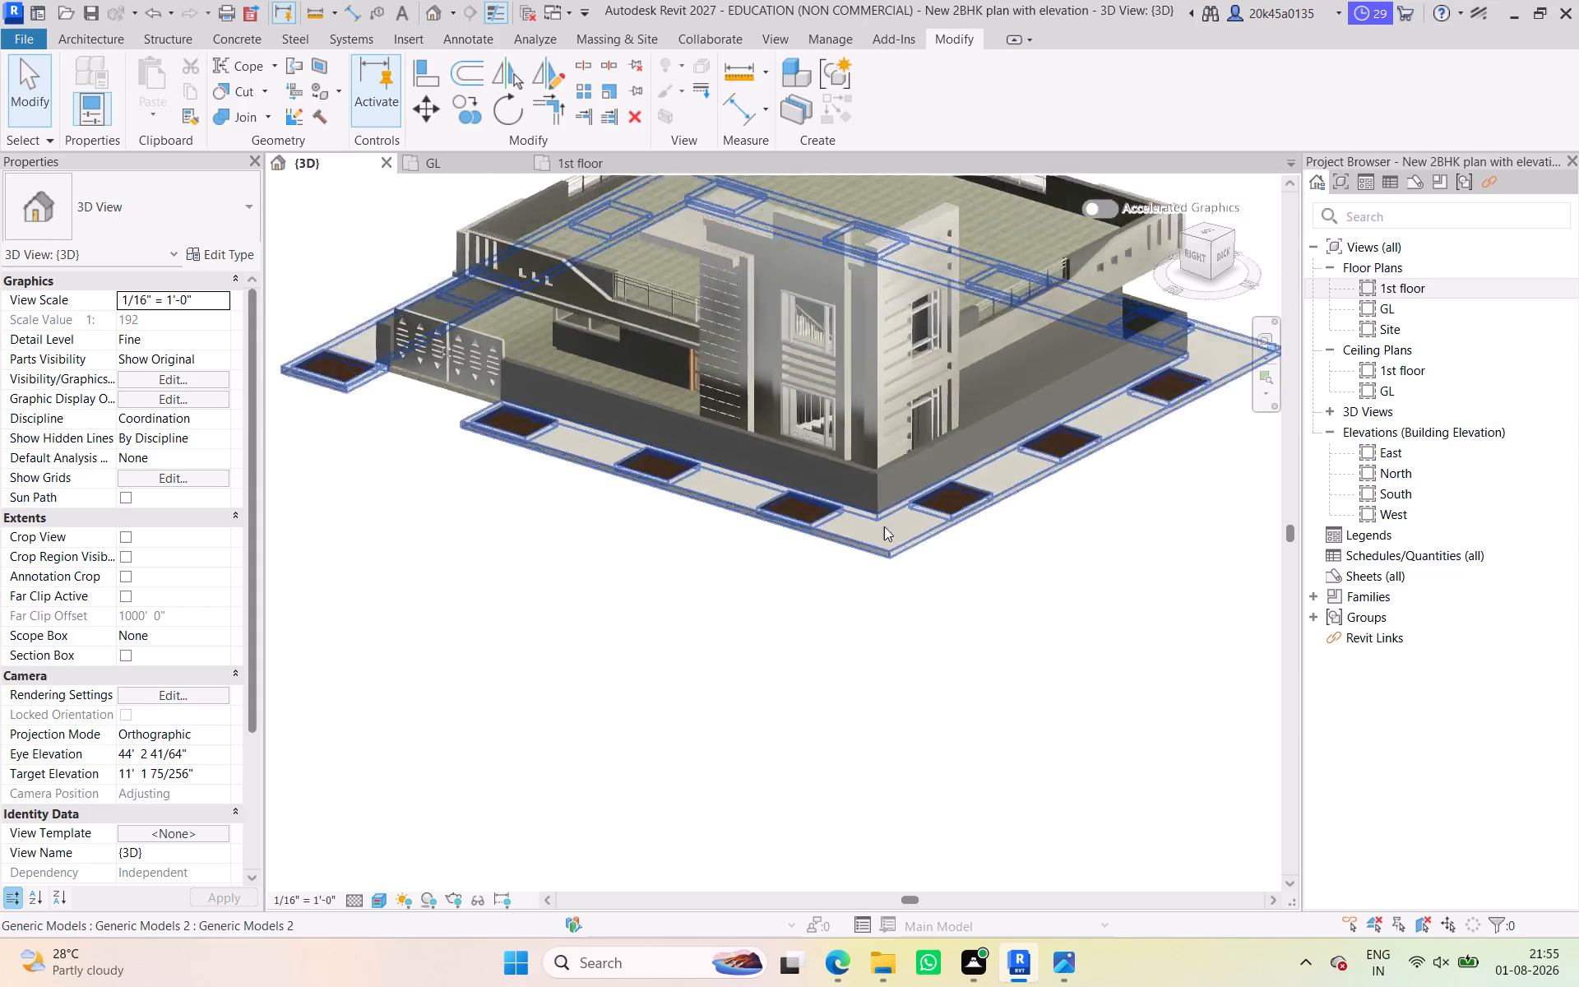
pyautogui.scroll(-1, 884, 526)
pyautogui.keyDown('shift'); pyautogui.moveTo(614, 598); pyautogui.dragTo(940, 602, button='middle'); pyautogui.keyUp('shift')
pyautogui.scroll(4, 841, 453)
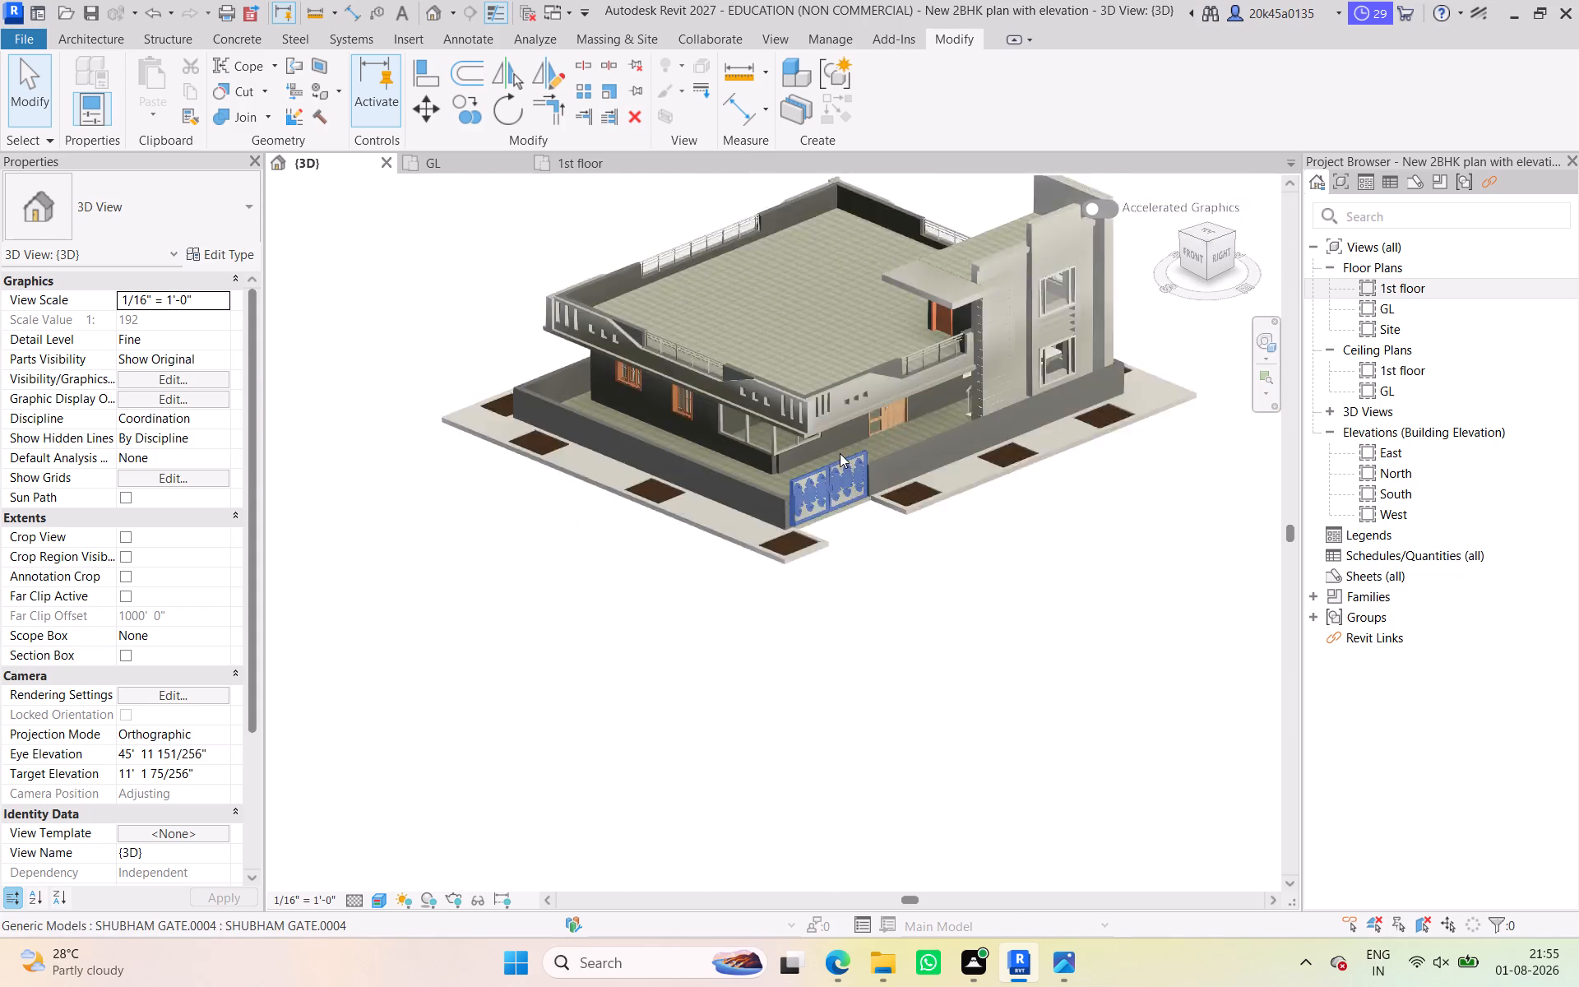
pyautogui.scroll(2, 840, 453)
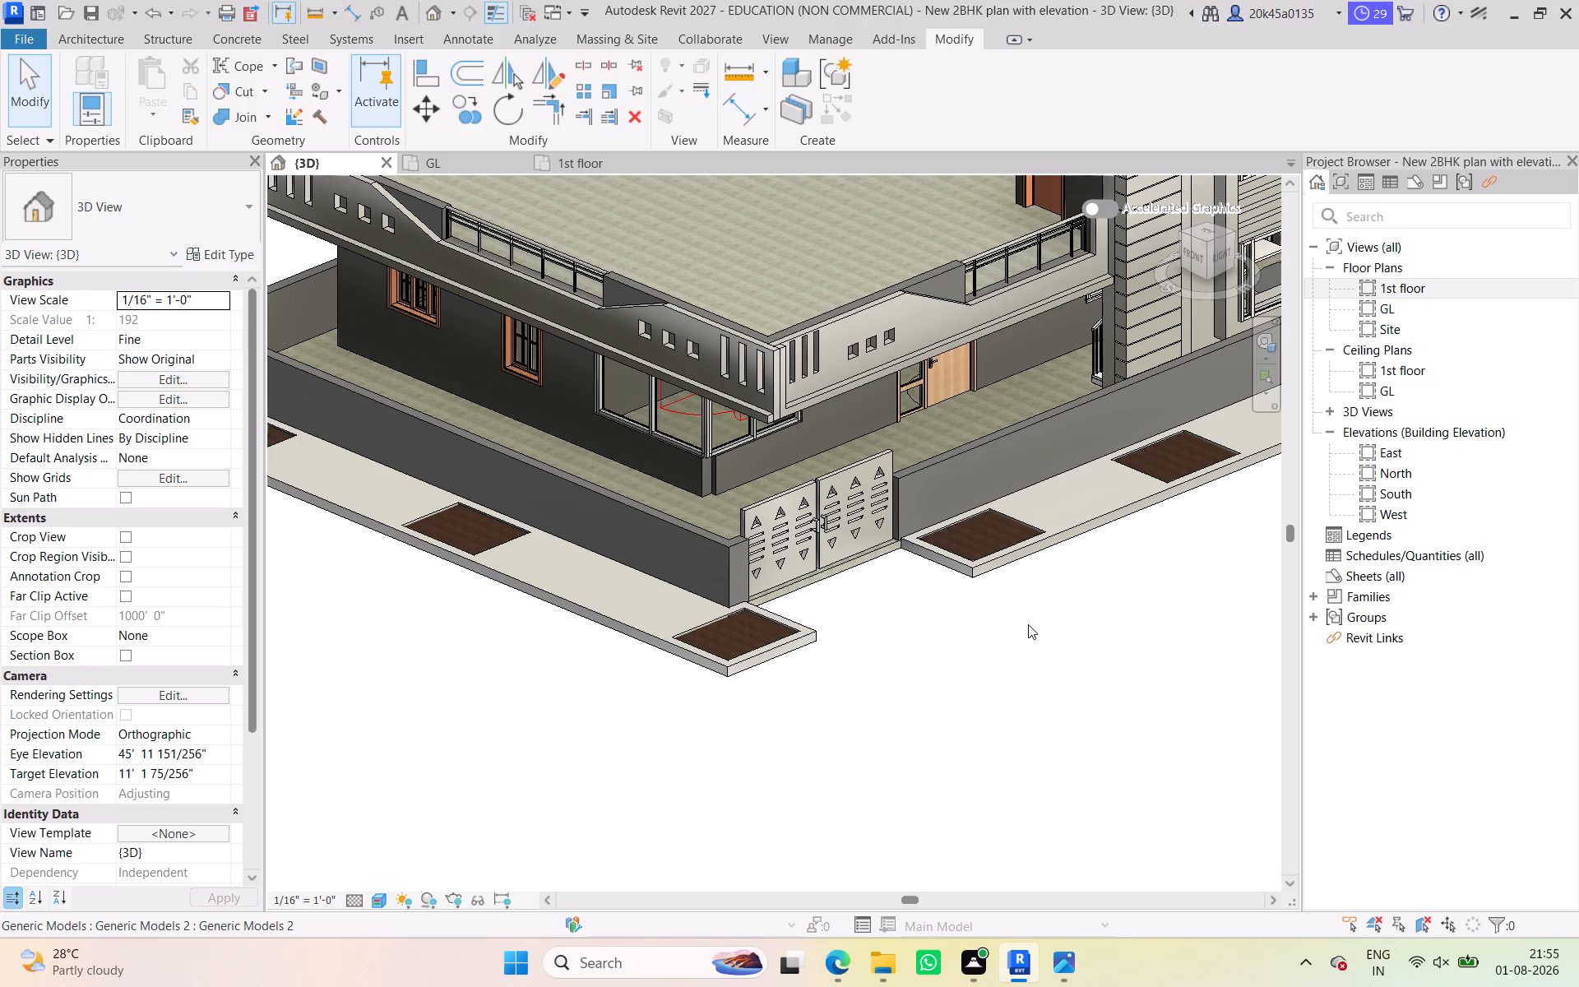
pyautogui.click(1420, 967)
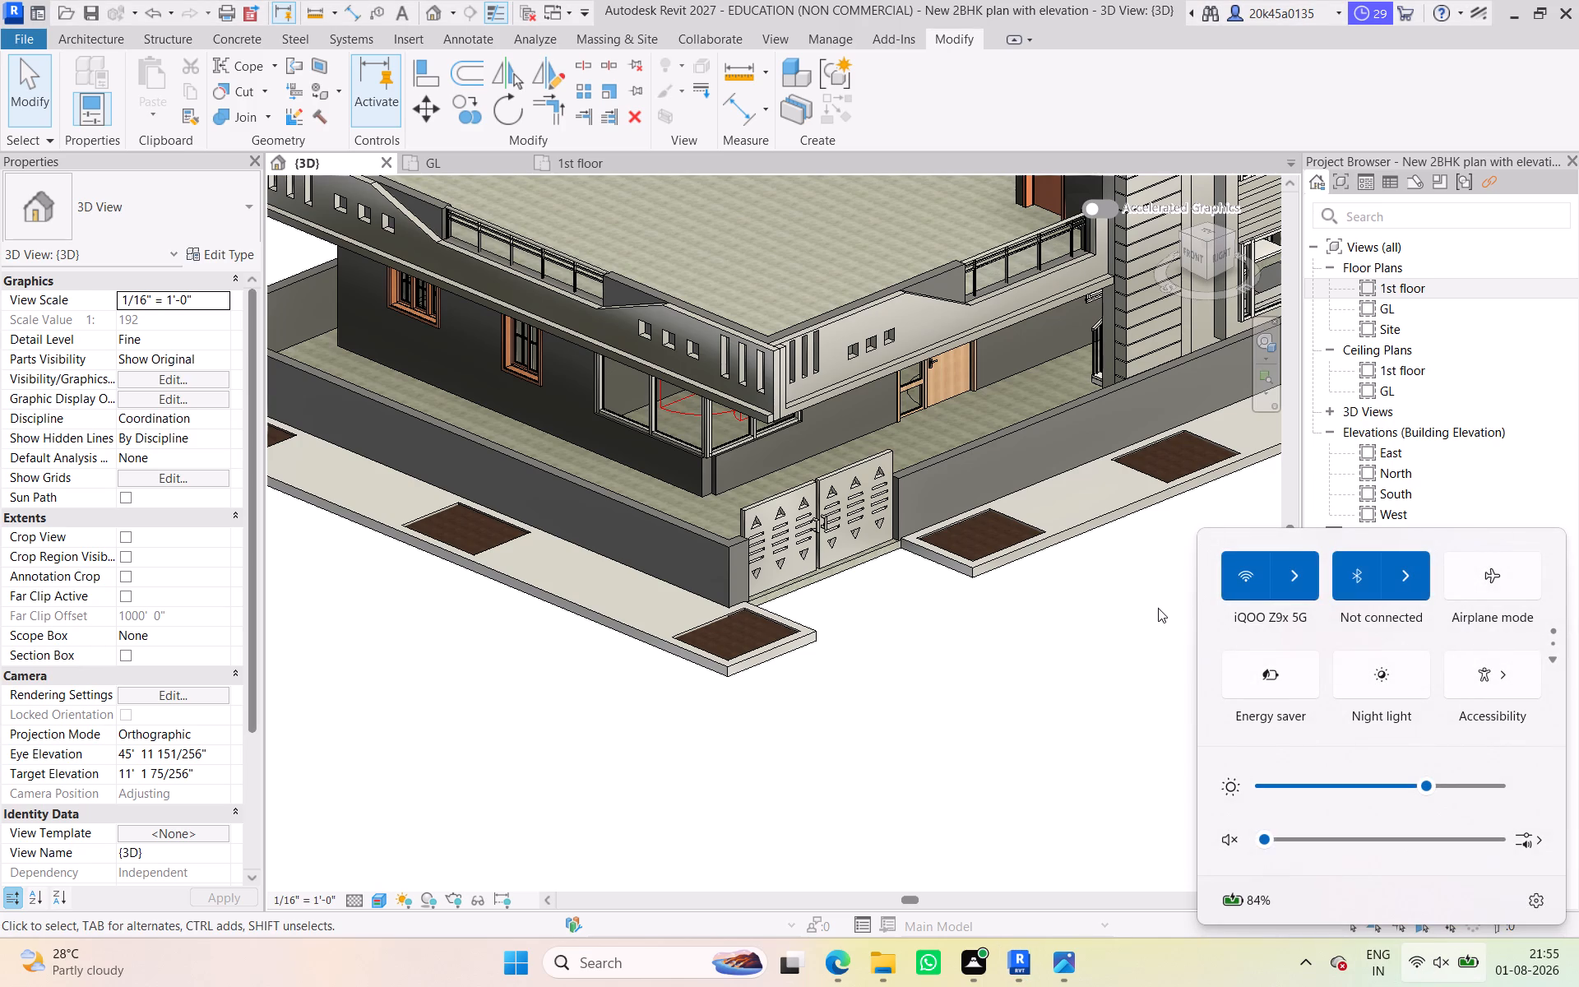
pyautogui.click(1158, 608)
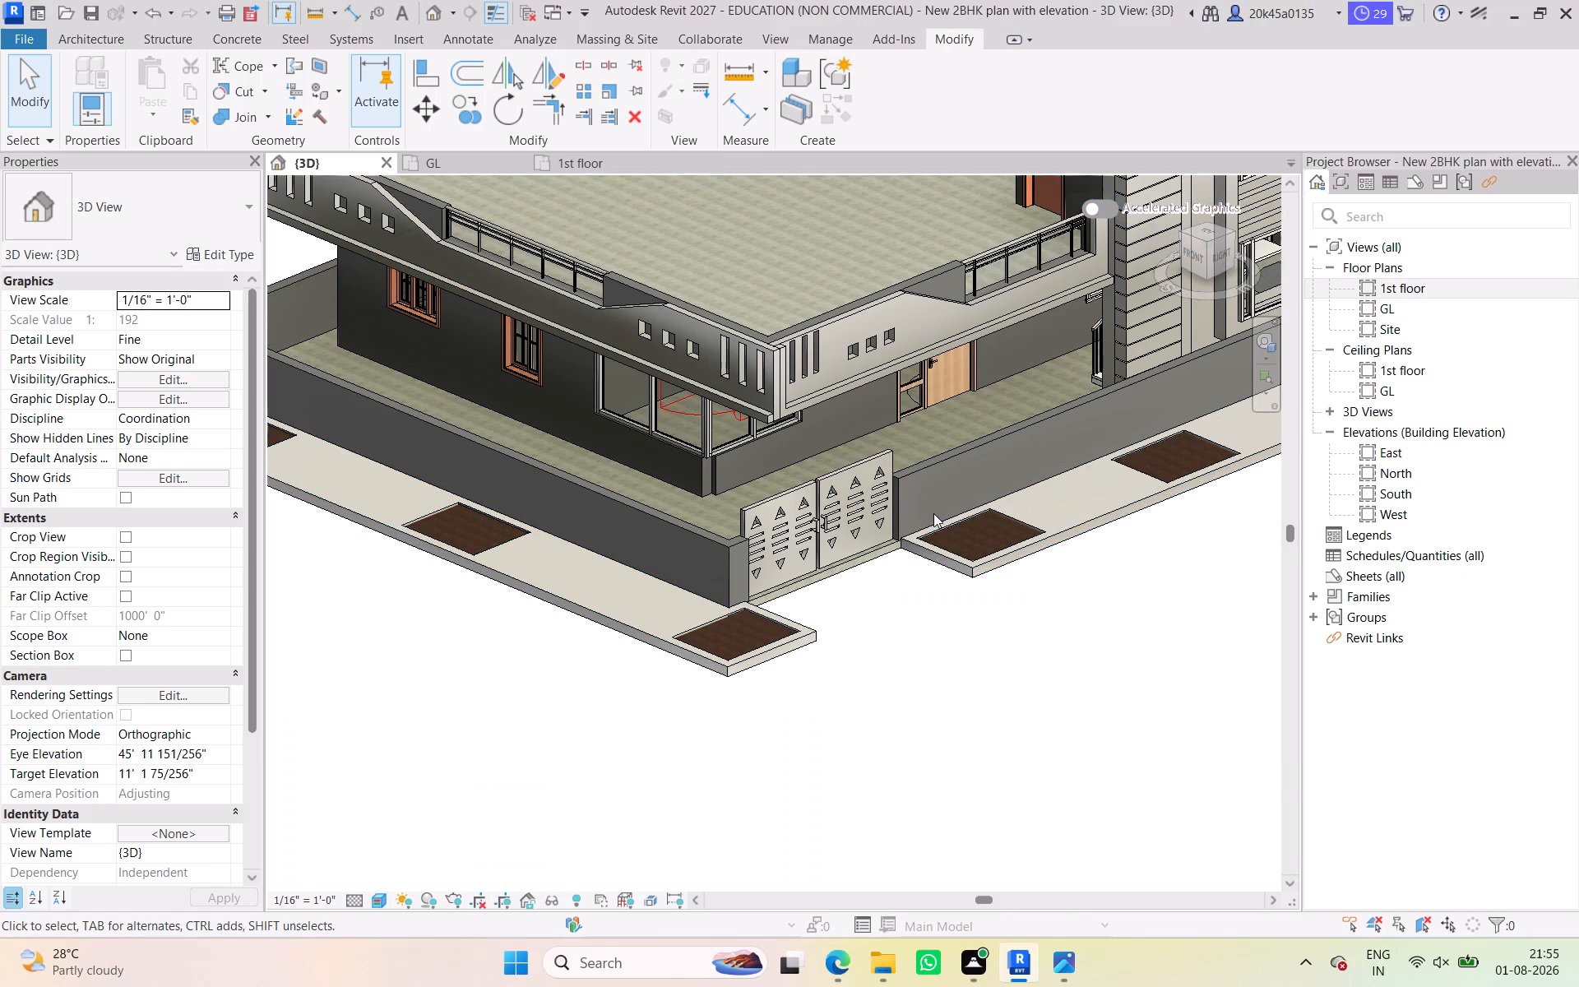
# Save the project.
pyautogui.click(910, 661)
pyautogui.hotkey('ctrl', 's')
pyautogui.hotkey('ctrl', 's')
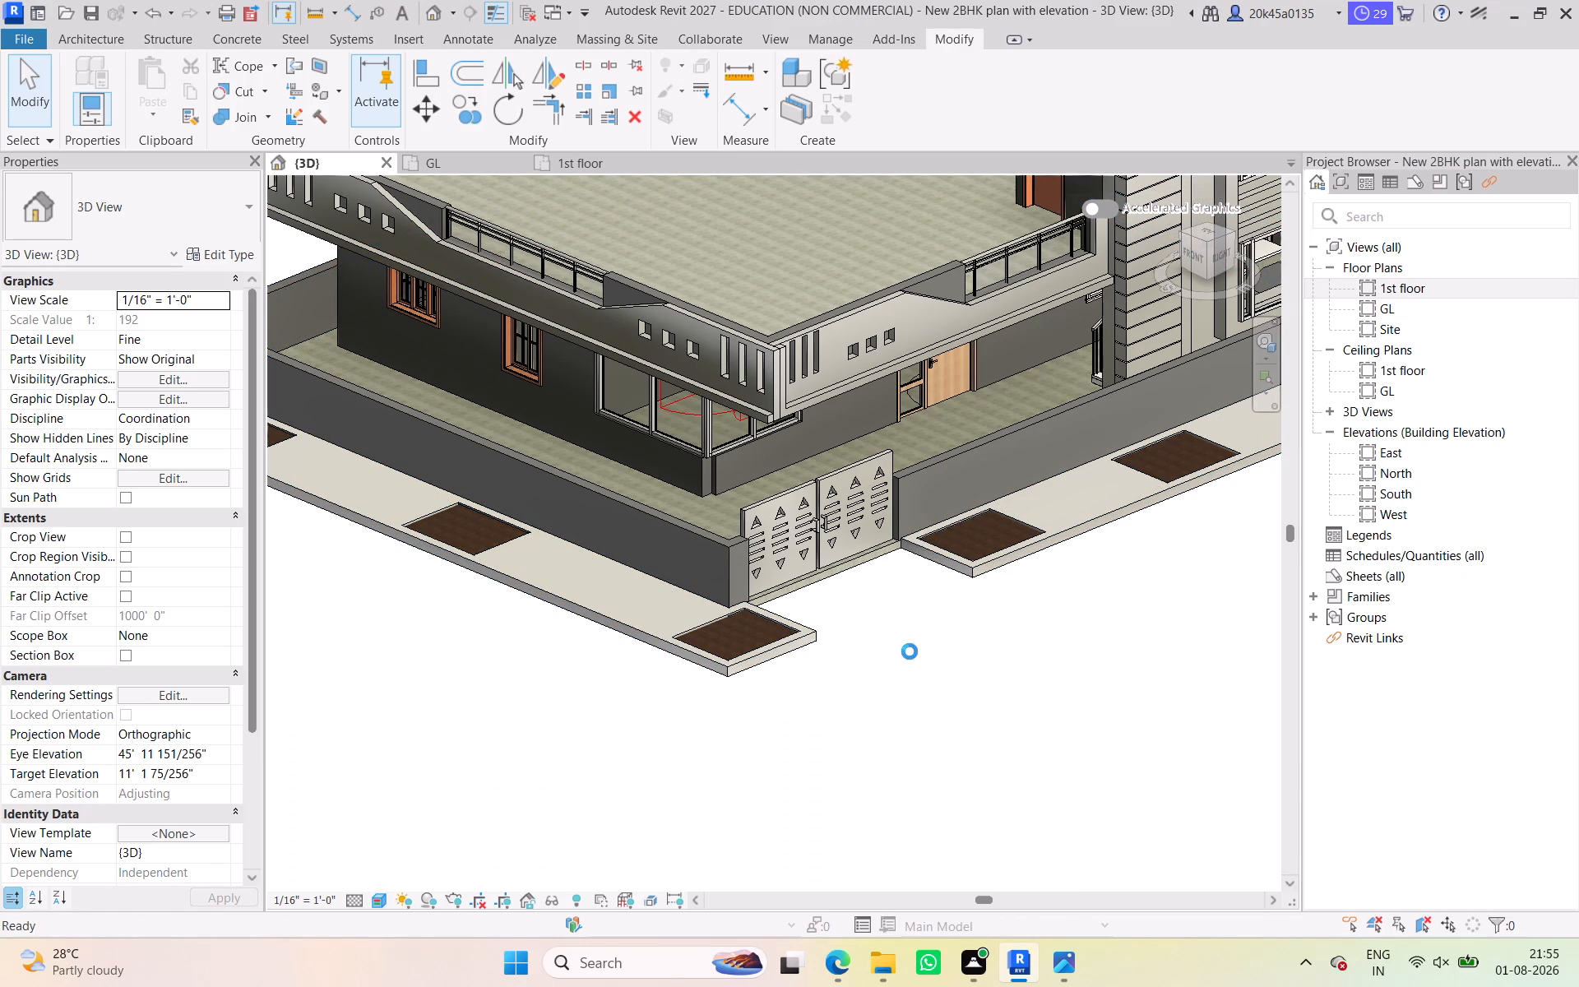
pyautogui.hotkey('ctrl', 's')
pyautogui.hotkey('ctrl', 's')
pyautogui.hotkey('ctrl', 's')
# Review the whole house and its boundary strip in the 3D view from the front and right sides, at high and low angles.
pyautogui.scroll(-2, 930, 623)
pyautogui.keyDown('shift'); pyautogui.moveTo(982, 630); pyautogui.dragTo(924, 679, button='middle'); pyautogui.keyUp('shift')
pyautogui.scroll(-4, 1033, 633)
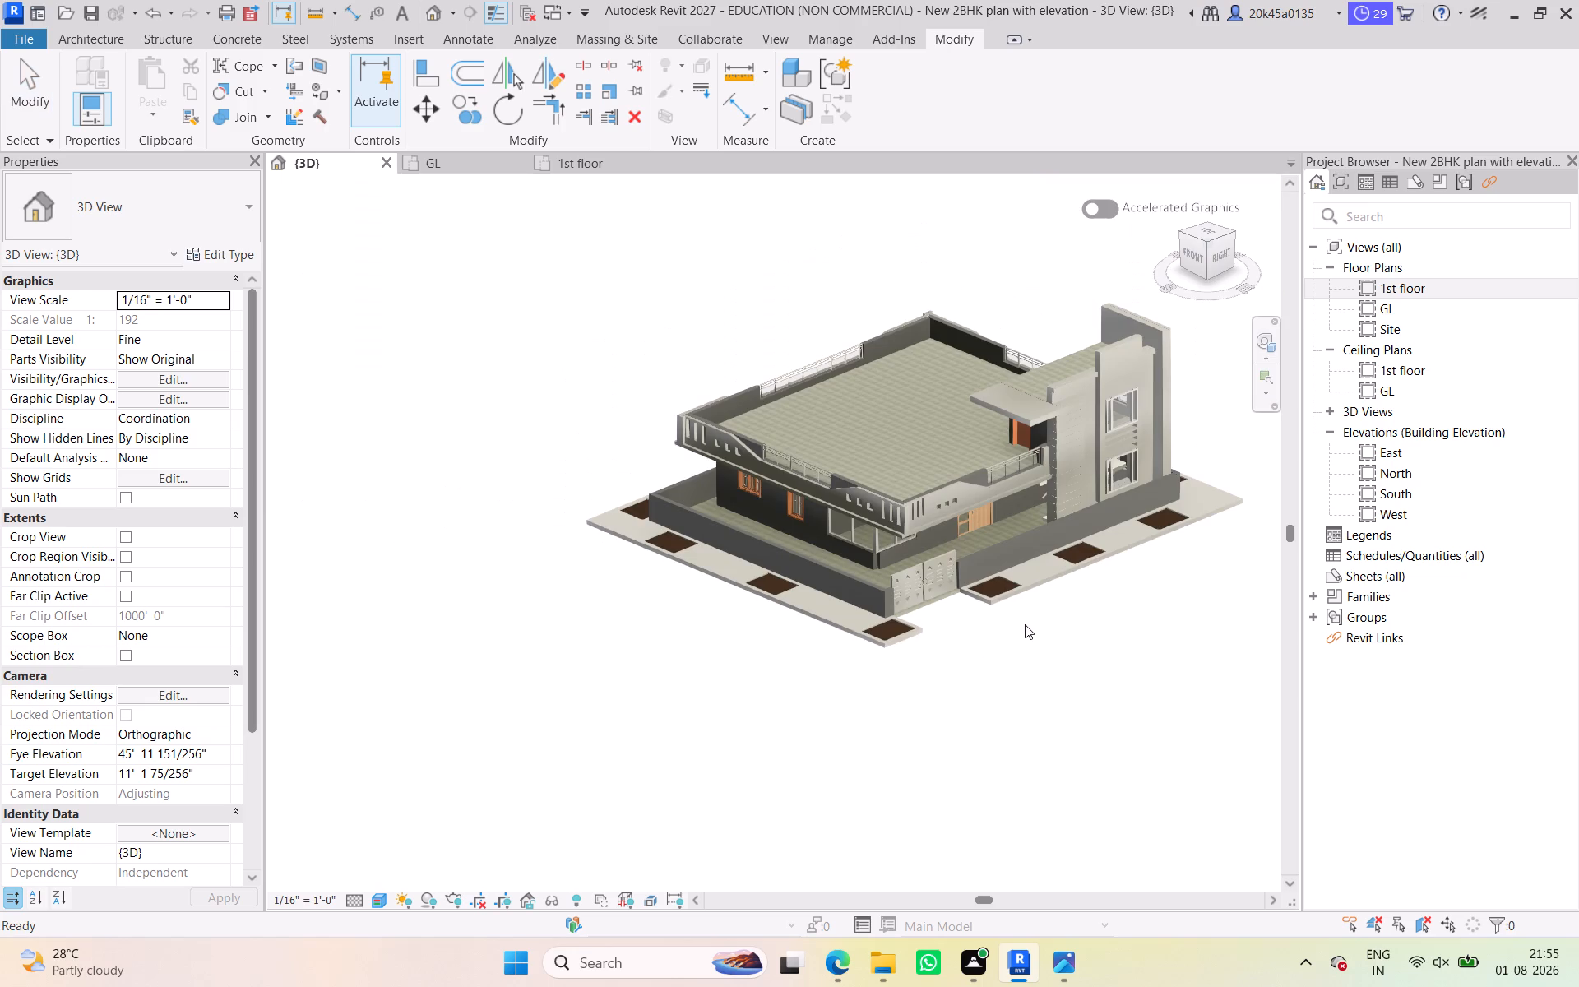
pyautogui.keyDown('shift'); pyautogui.moveTo(1054, 640); pyautogui.dragTo(924, 680, button='middle'); pyautogui.keyUp('shift')
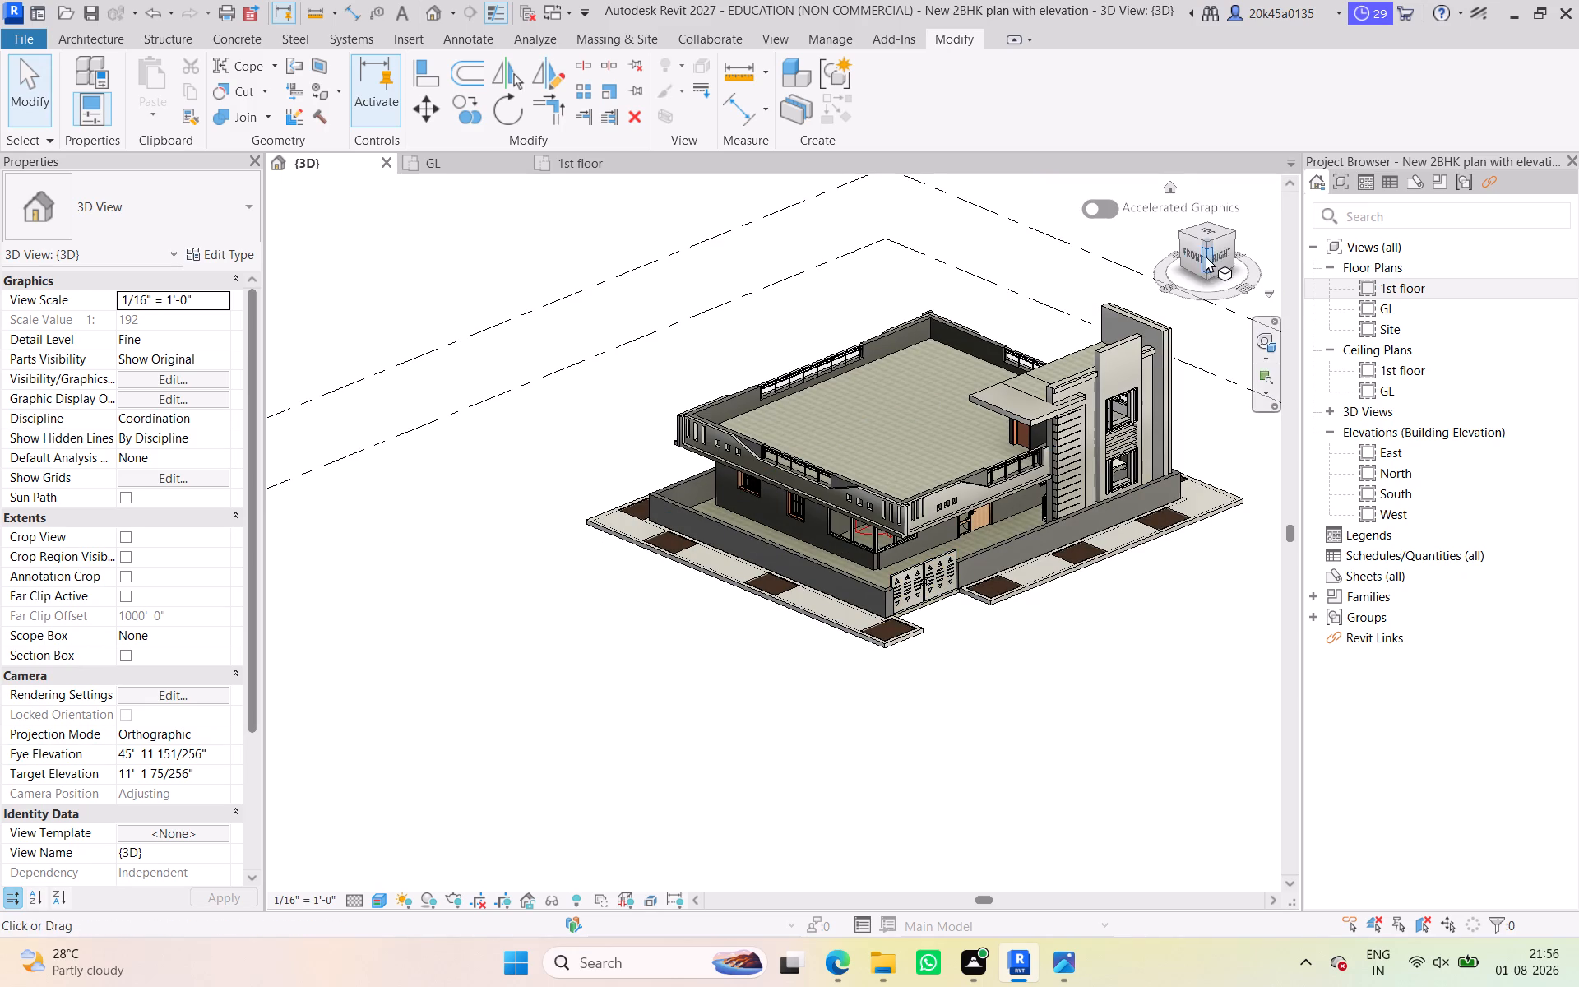
pyautogui.keyDown('shift'); pyautogui.moveTo(1096, 662); pyautogui.dragTo(952, 686, button='middle'); pyautogui.keyUp('shift')
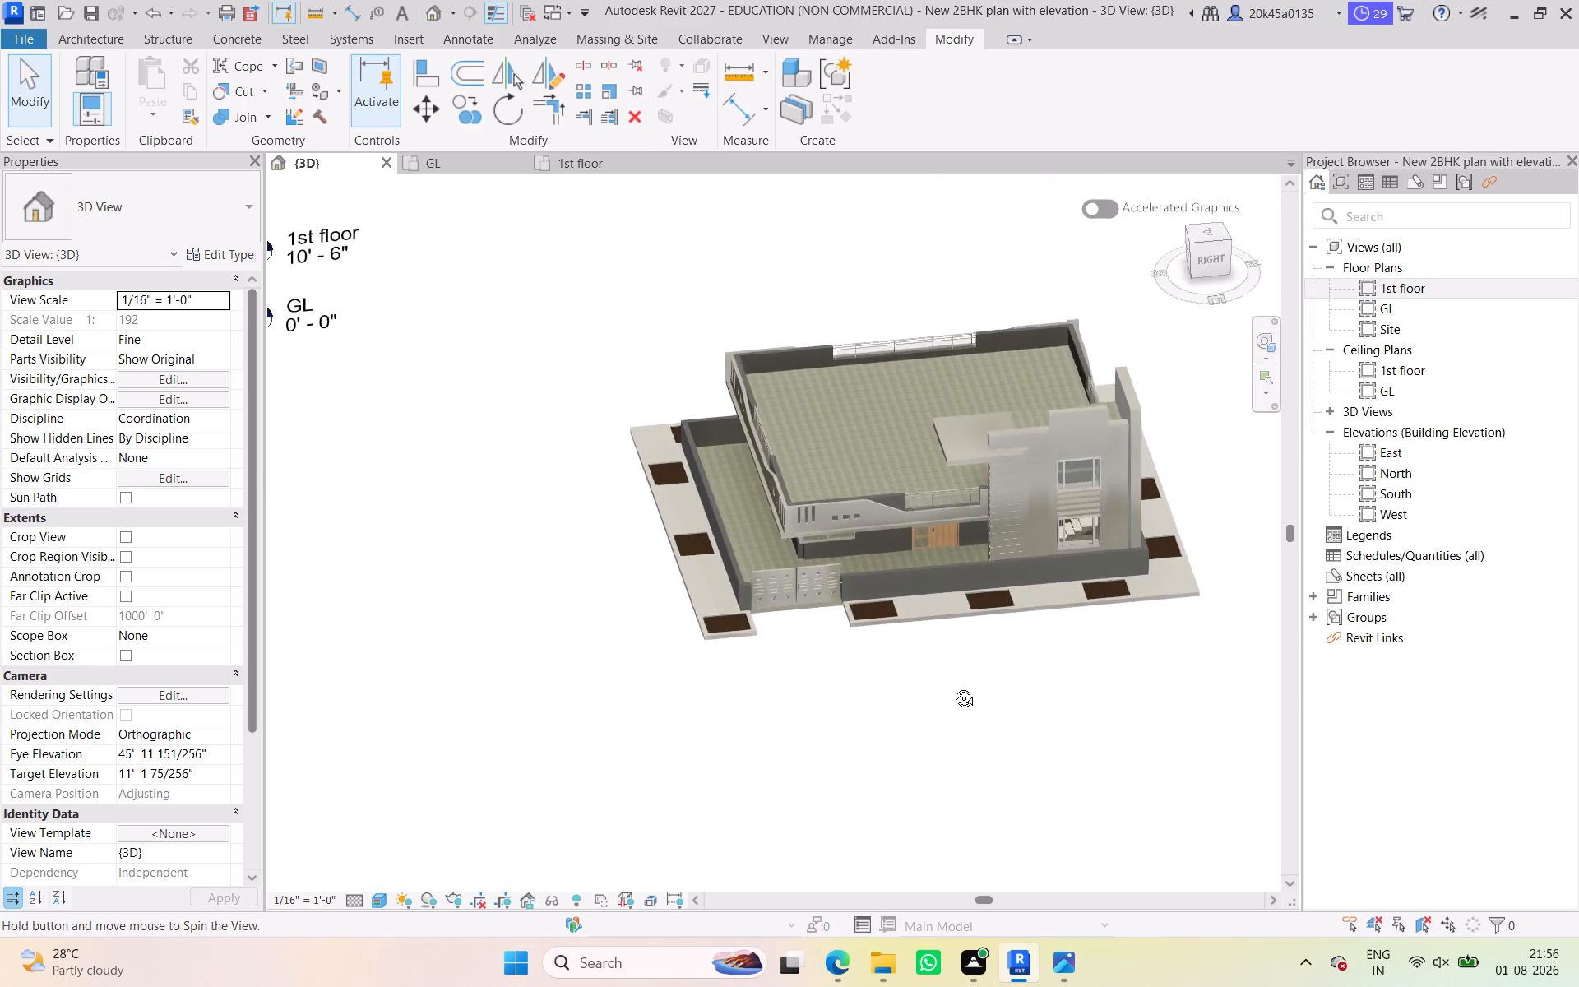
pyautogui.keyDown('shift'); pyautogui.moveTo(952, 686); pyautogui.dragTo(895, 574, button='middle'); pyautogui.keyUp('shift')
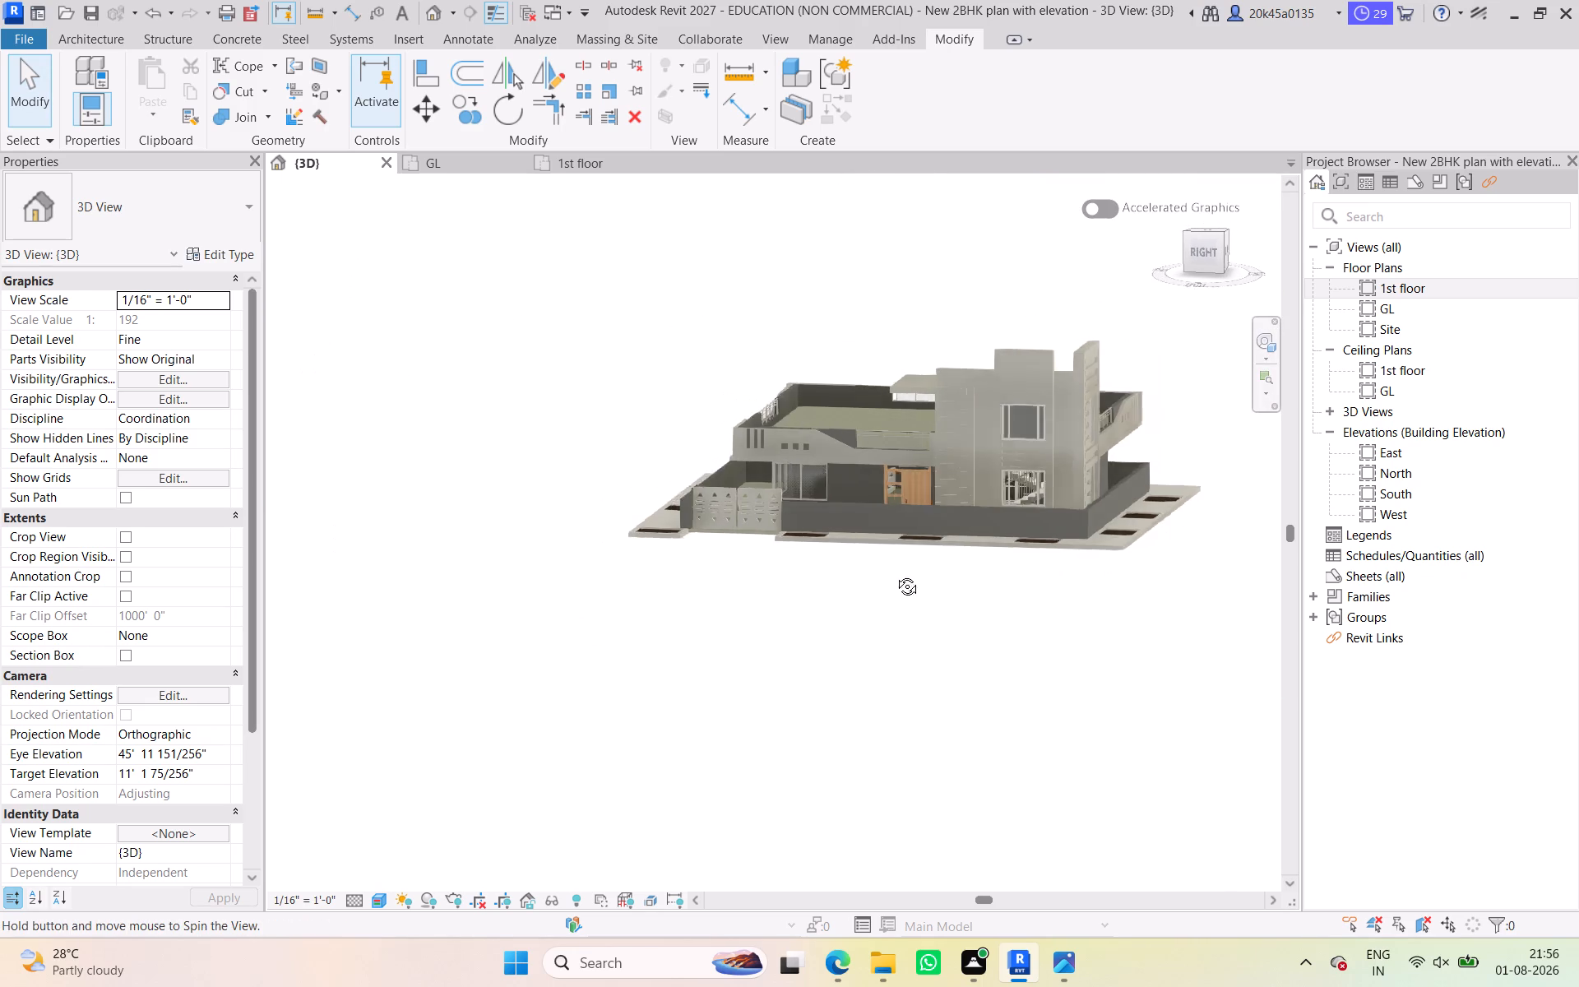
pyautogui.keyDown('shift'); pyautogui.moveTo(895, 574); pyautogui.dragTo(1012, 625, button='middle'); pyautogui.keyUp('shift')
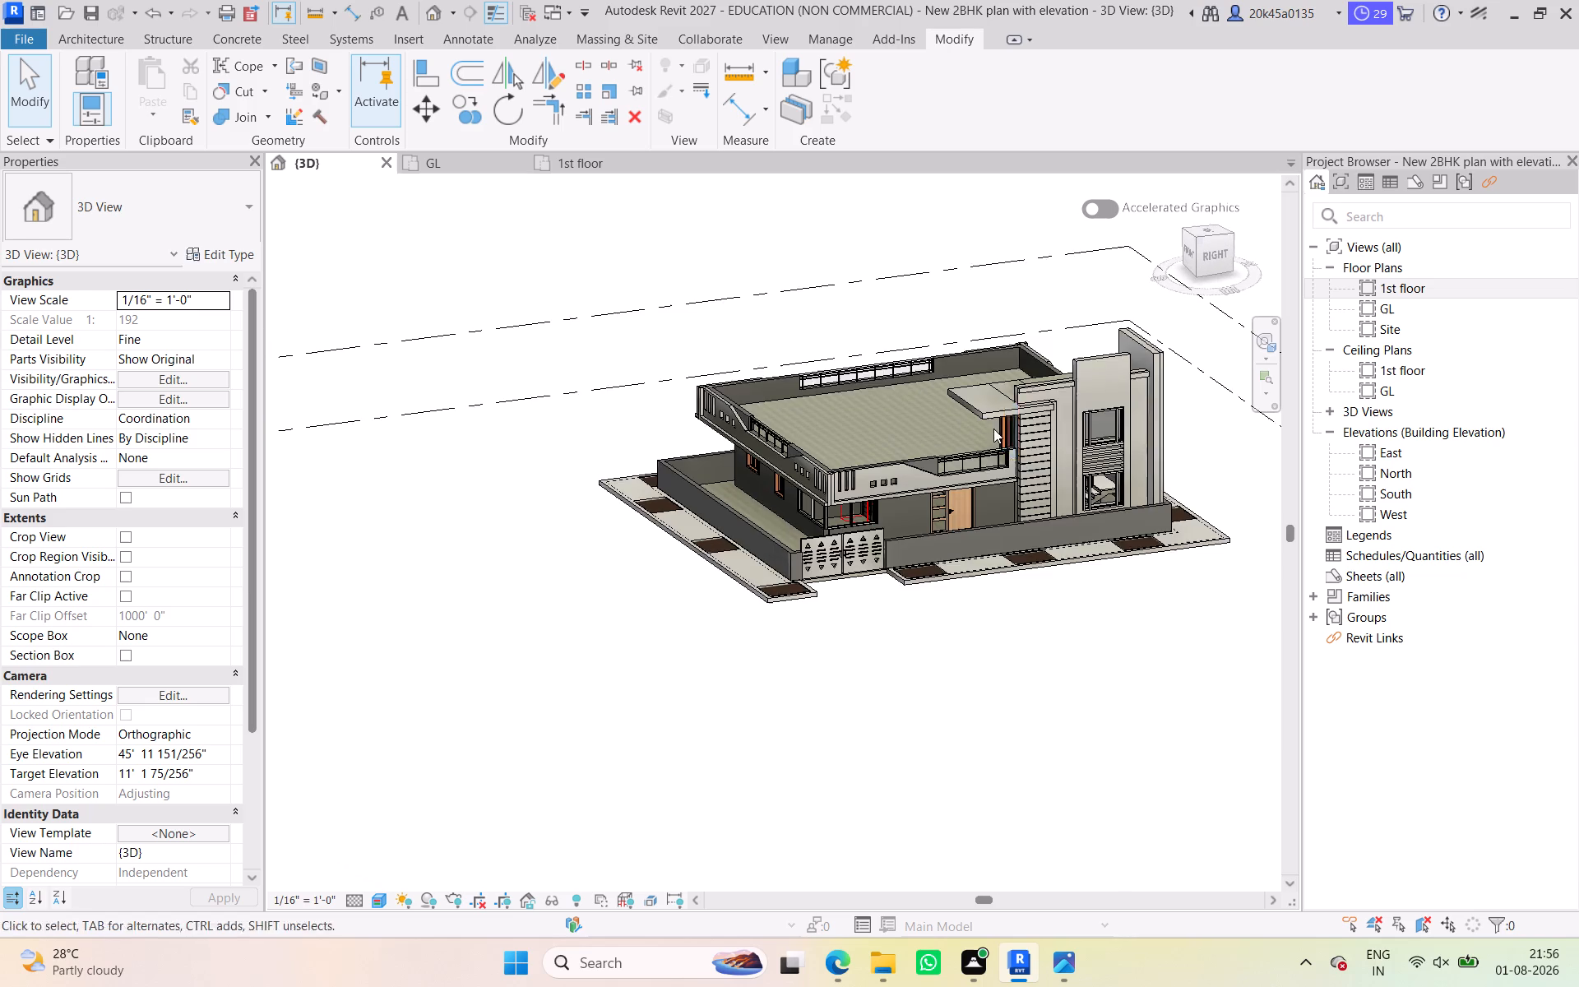
pyautogui.scroll(4, 1004, 368)
pyautogui.moveTo(1019, 408); pyautogui.dragTo(1042, 522, button='middle')
pyautogui.scroll(-2, 942, 507)
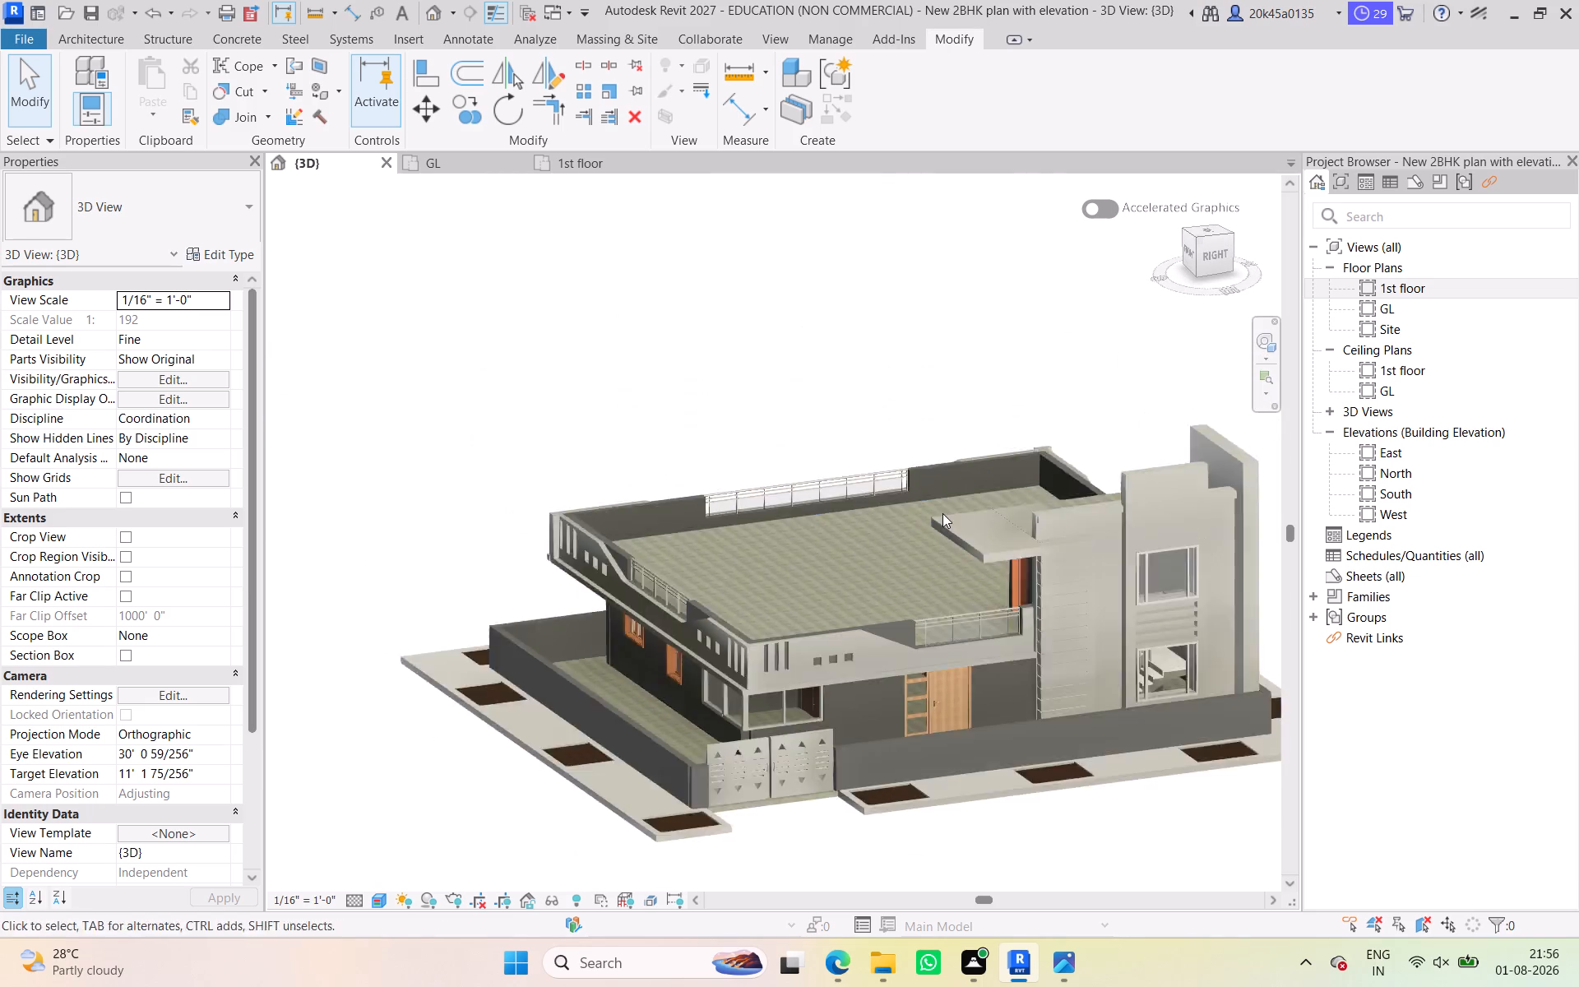
pyautogui.scroll(-2, 942, 513)
pyautogui.moveTo(941, 512); pyautogui.dragTo(870, 422, button='middle')
pyautogui.keyDown('shift'); pyautogui.moveTo(1030, 716); pyautogui.dragTo(969, 640, button='middle'); pyautogui.keyUp('shift')
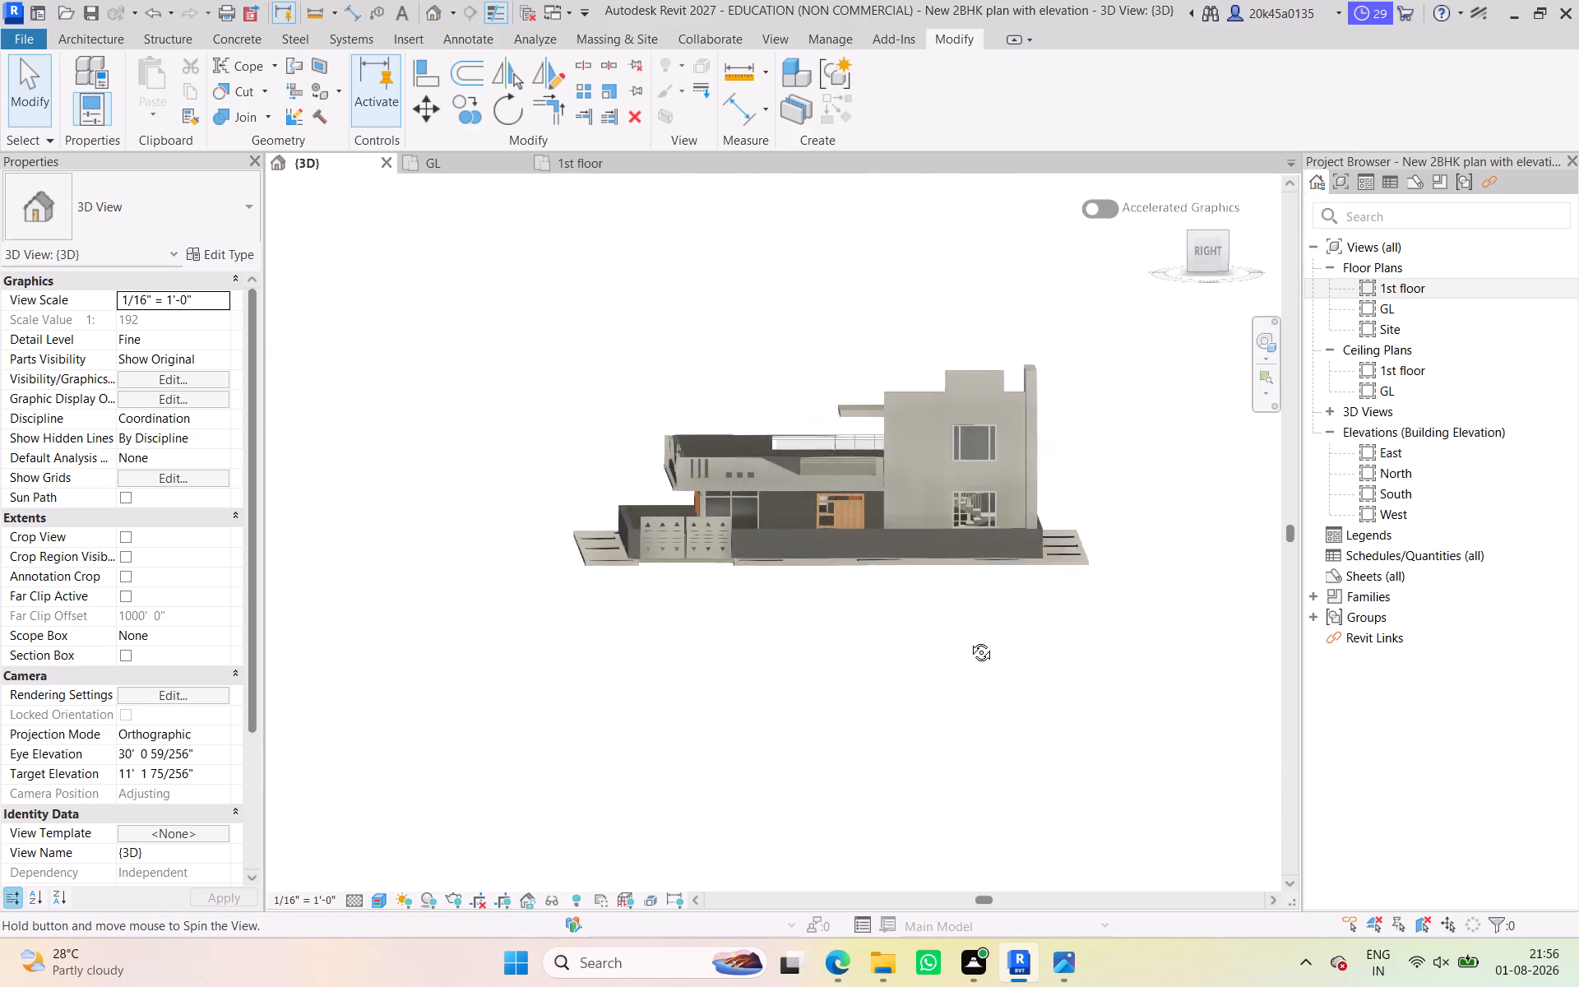
pyautogui.keyDown('shift'); pyautogui.moveTo(969, 640); pyautogui.dragTo(951, 639, button='middle'); pyautogui.keyUp('shift')
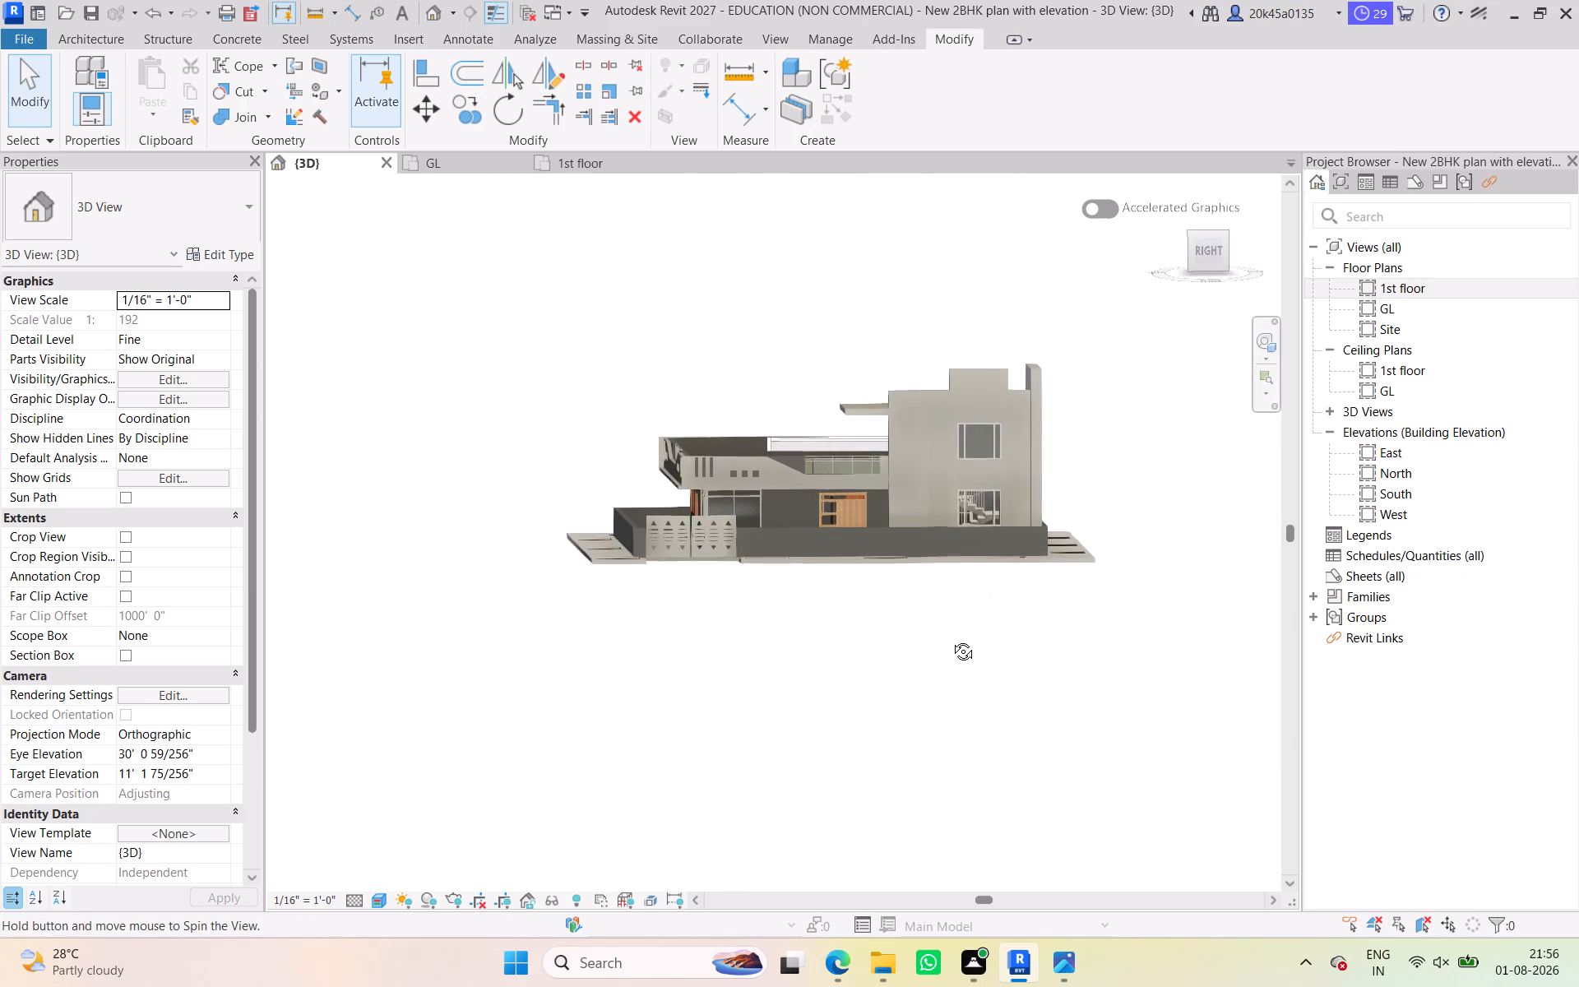
pyautogui.keyDown('shift'); pyautogui.moveTo(951, 639); pyautogui.dragTo(911, 633, button='middle'); pyautogui.keyUp('shift')
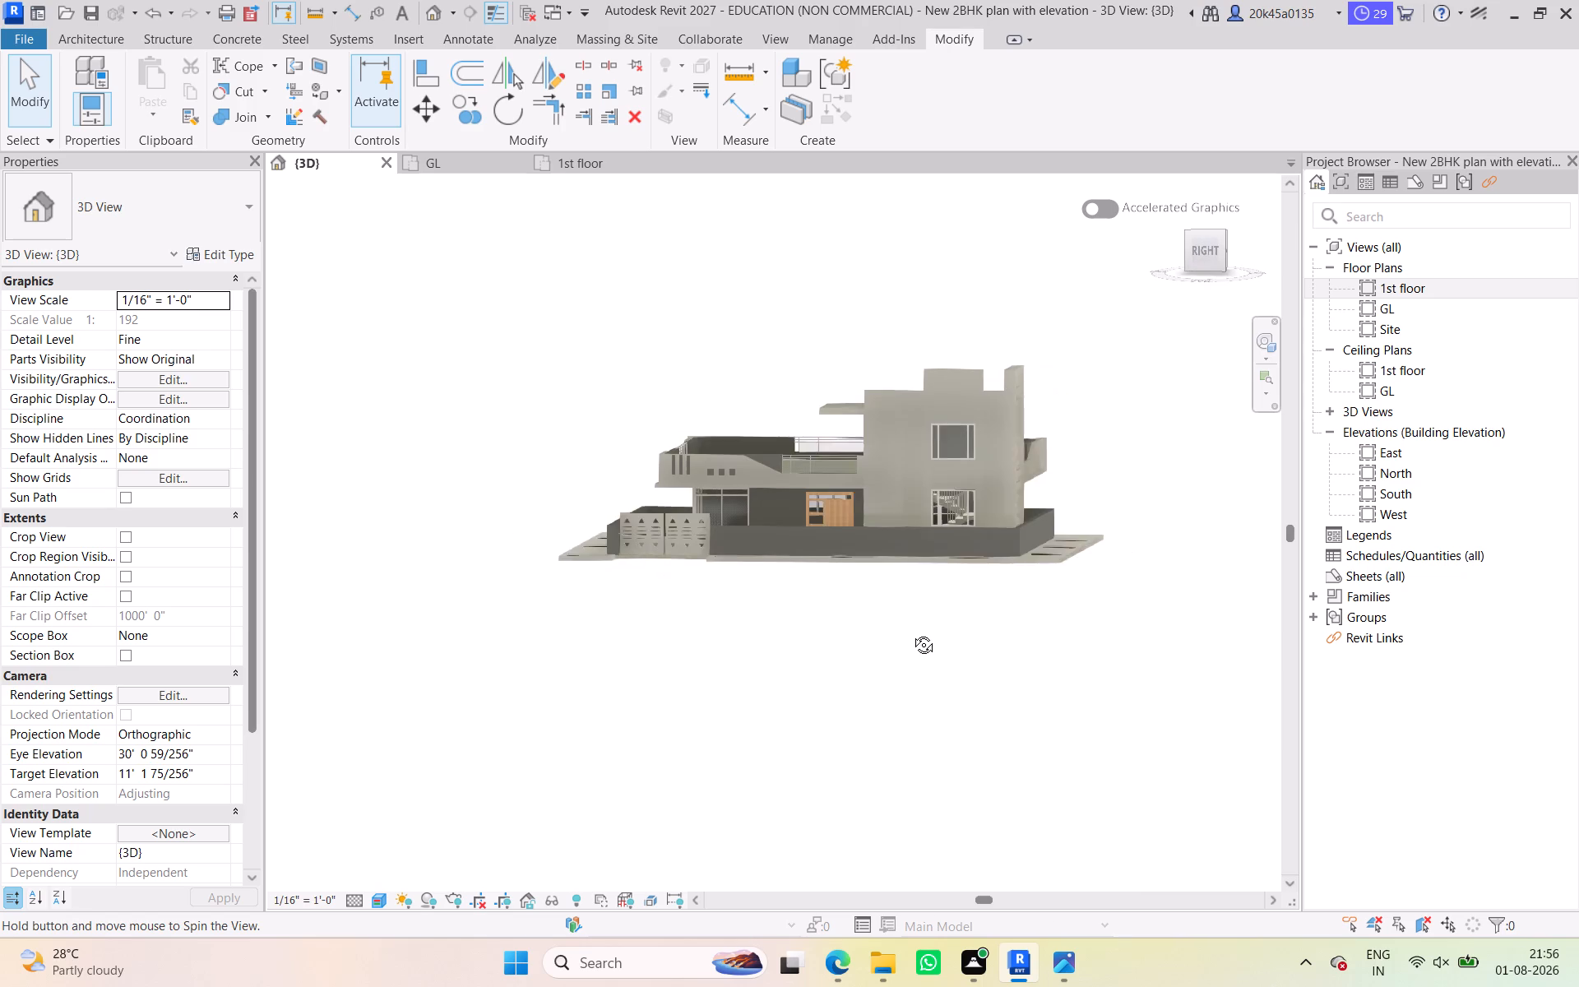
pyautogui.keyDown('shift'); pyautogui.moveTo(911, 633); pyautogui.dragTo(1108, 750, button='middle'); pyautogui.keyUp('shift')
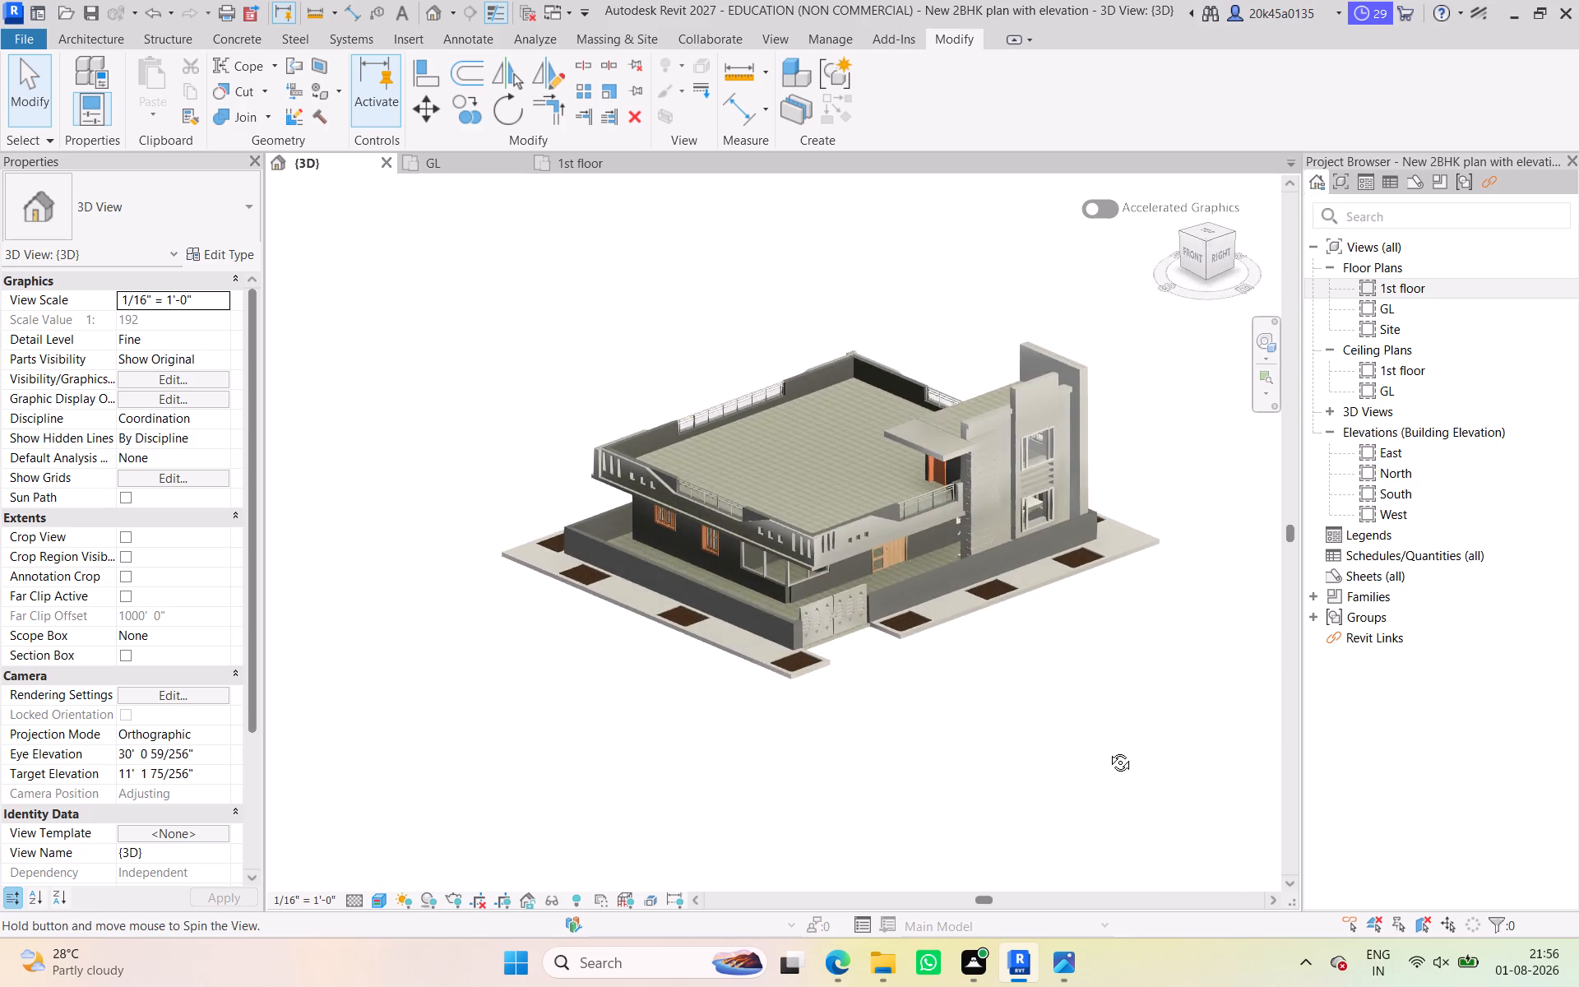
pyautogui.keyDown('shift'); pyautogui.moveTo(1108, 750); pyautogui.dragTo(1110, 767, button='middle'); pyautogui.keyUp('shift')
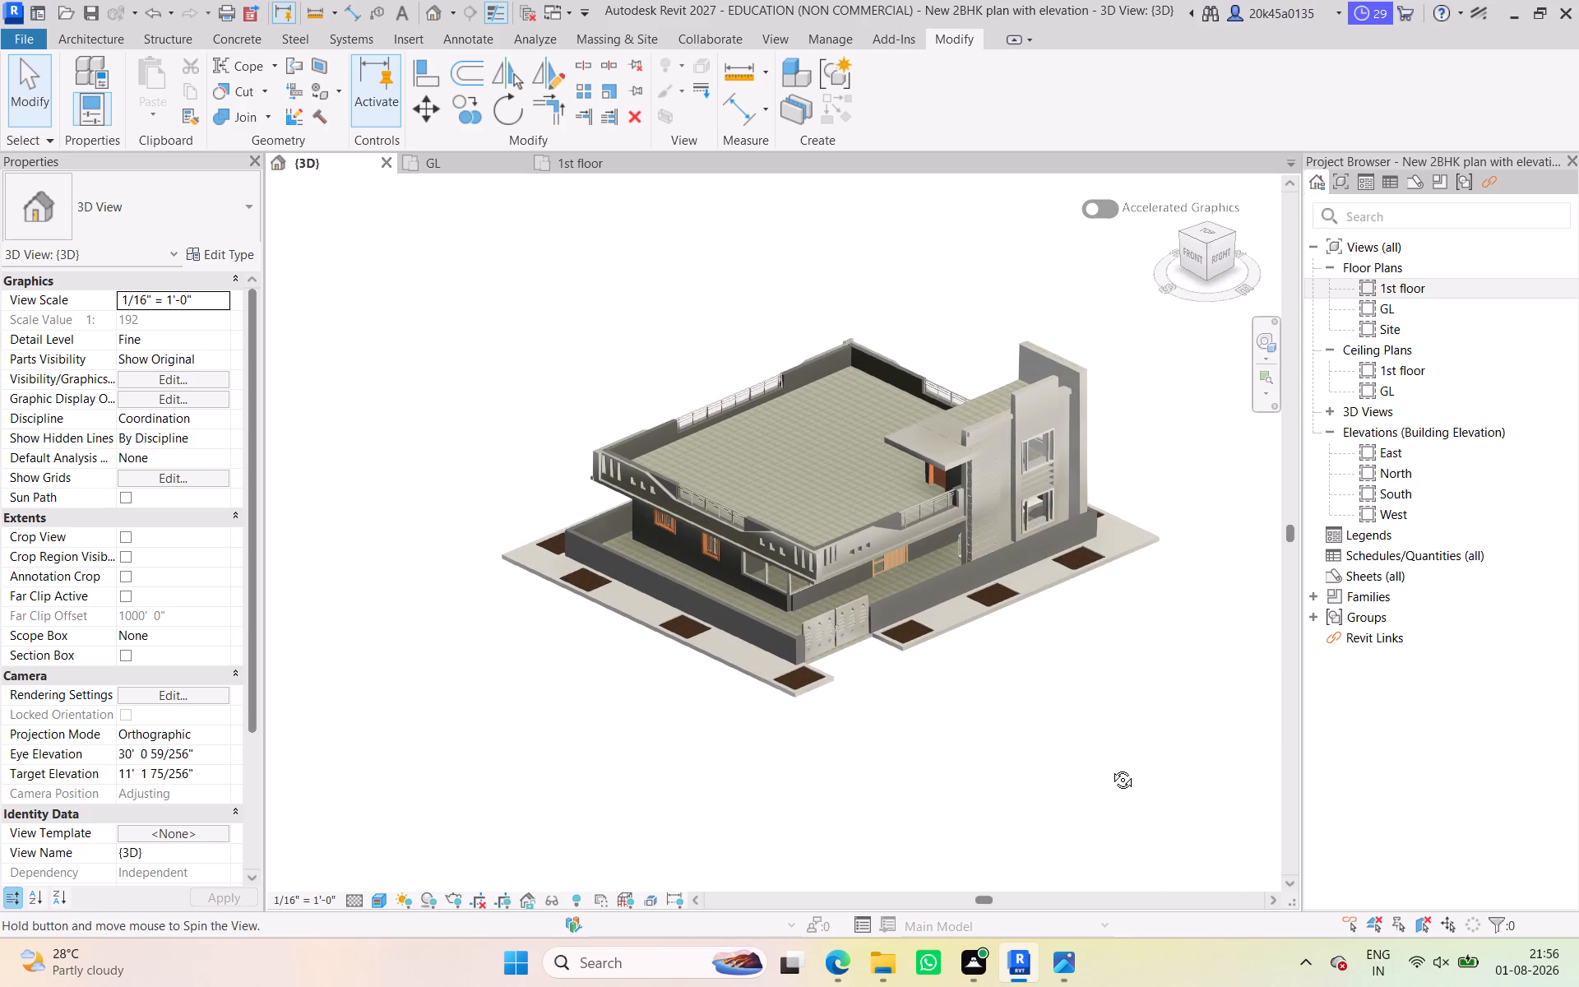
pyautogui.keyDown('shift'); pyautogui.moveTo(1110, 767); pyautogui.dragTo(1109, 765, button='middle'); pyautogui.keyUp('shift')
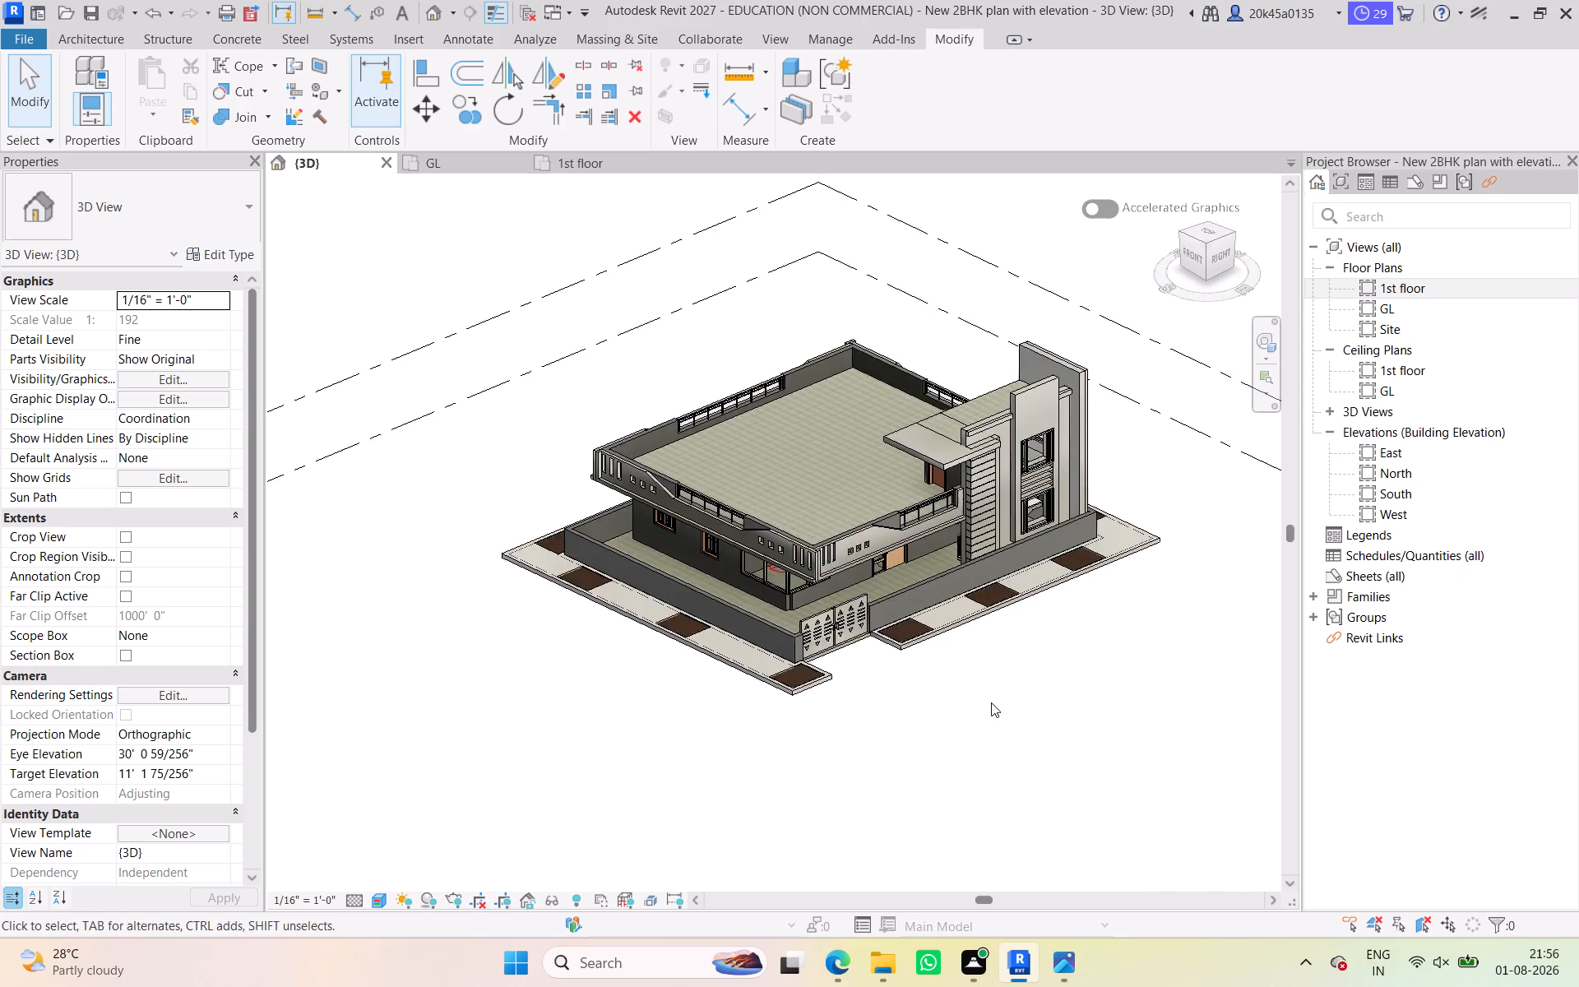
pyautogui.scroll(5, 985, 698)
pyautogui.moveTo(985, 707); pyautogui.dragTo(1019, 781, button='middle')
pyautogui.scroll(-5, 1016, 761)
pyautogui.moveTo(1012, 752); pyautogui.dragTo(1168, 745, button='middle')
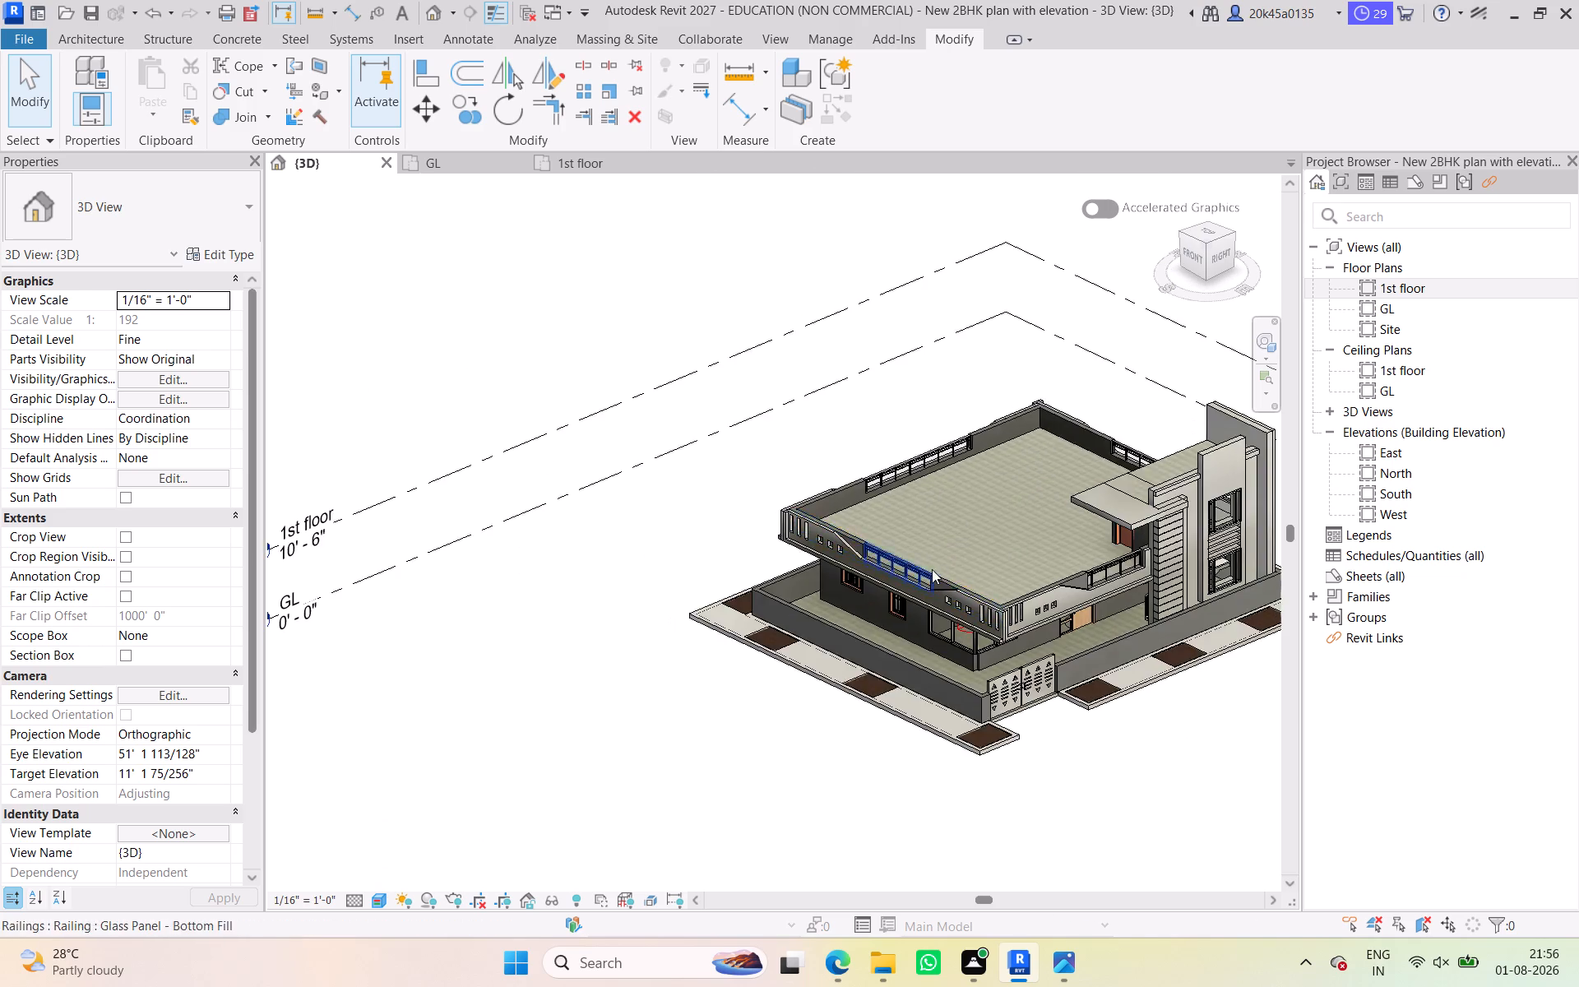
pyautogui.scroll(6, 932, 547)
pyautogui.scroll(-5, 927, 470)
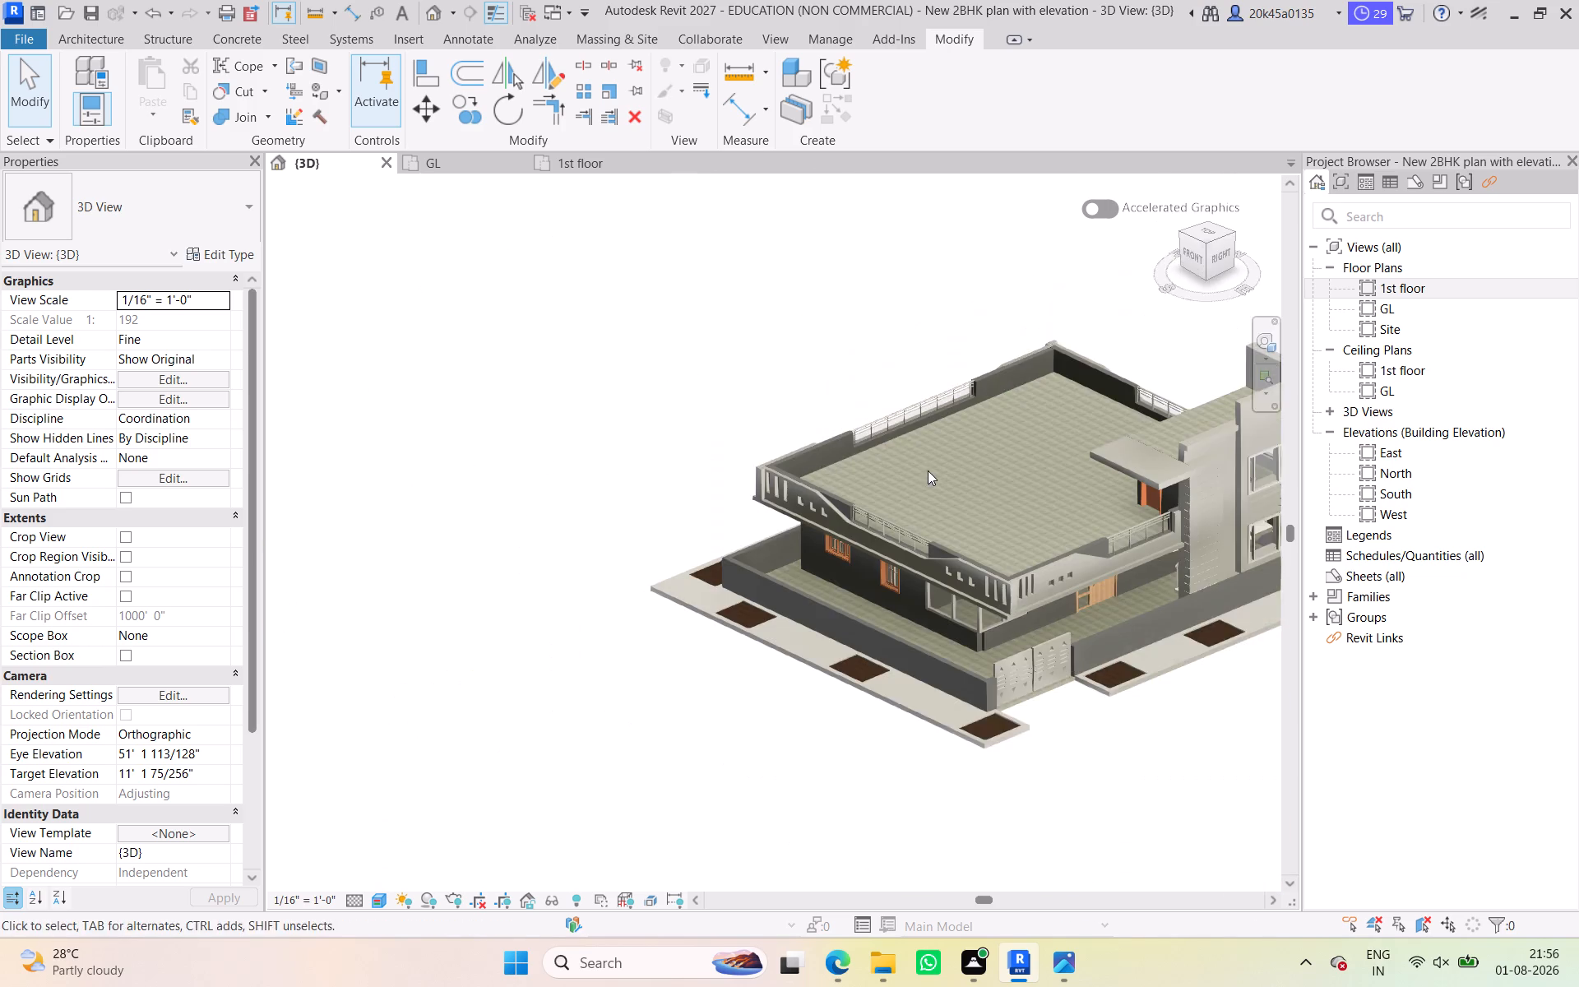
pyautogui.moveTo(928, 470); pyautogui.dragTo(820, 345, button='middle')
pyautogui.keyDown('shift'); pyautogui.moveTo(1075, 730); pyautogui.dragTo(1010, 644, button='middle'); pyautogui.keyUp('shift')
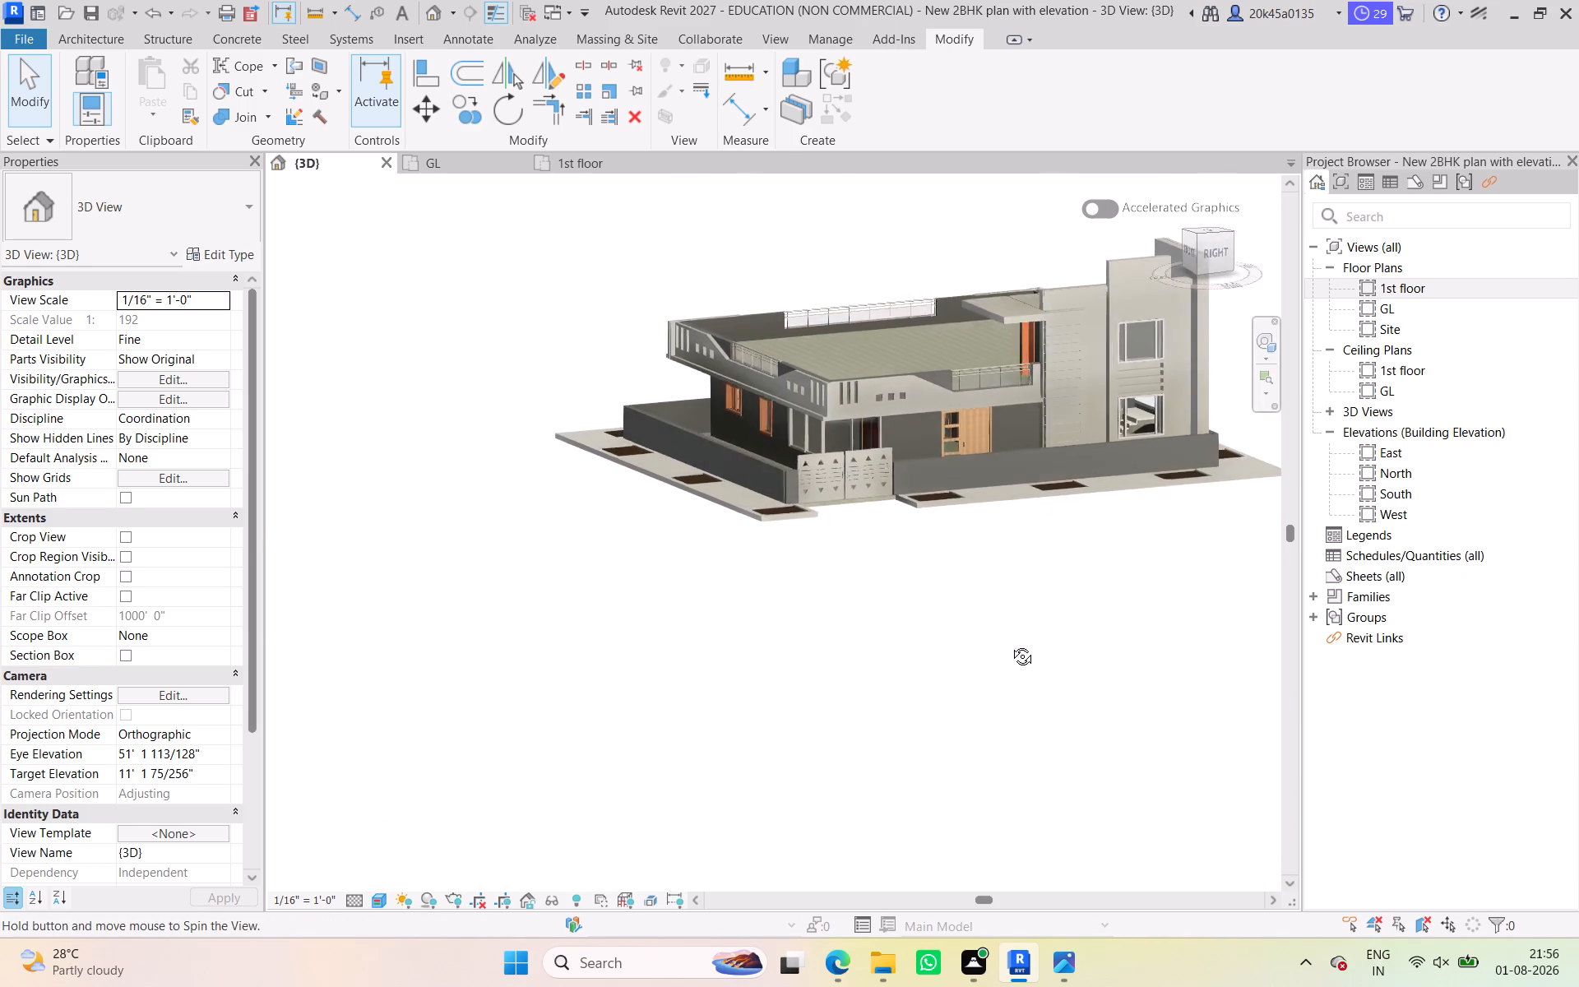
pyautogui.keyDown('shift'); pyautogui.moveTo(1010, 644); pyautogui.dragTo(1049, 648, button='middle'); pyautogui.keyUp('shift')
# Inspect the gate corner up close in the 3D view, including the strip boxes on both sides of the gate.
pyautogui.scroll(3, 998, 582)
pyautogui.moveTo(998, 591); pyautogui.dragTo(986, 679, button='middle')
pyautogui.moveTo(863, 620); pyautogui.dragTo(893, 766, button='middle')
pyautogui.scroll(3, 896, 734)
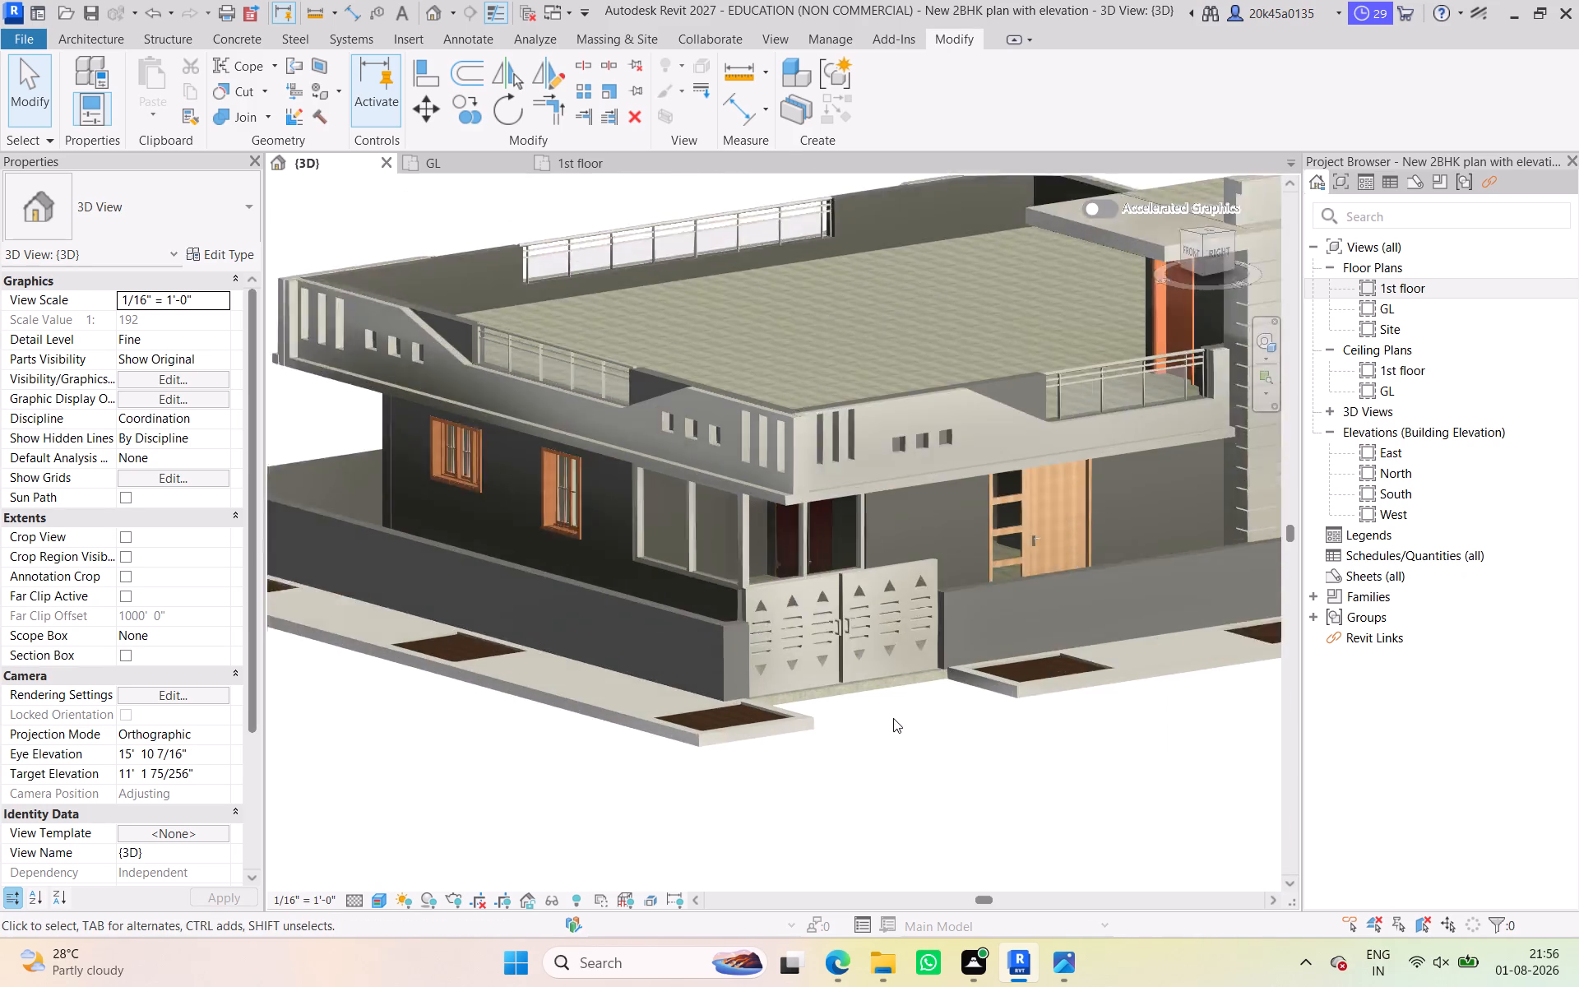
pyautogui.scroll(6, 893, 718)
pyautogui.scroll(-4, 890, 703)
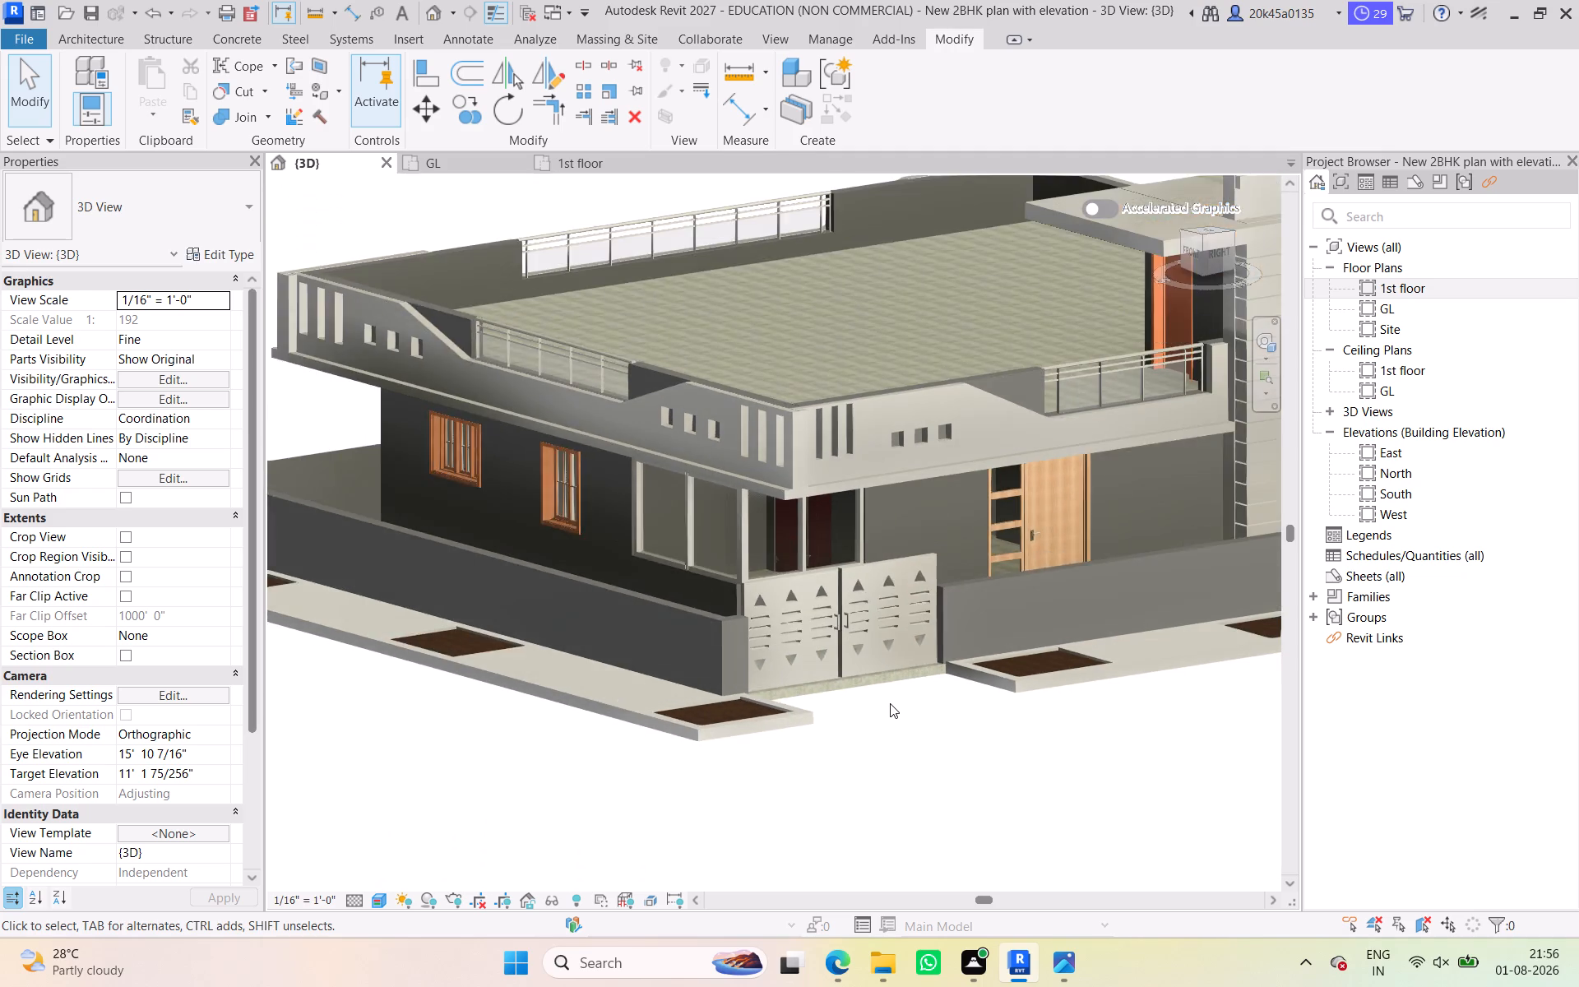
pyautogui.scroll(-5, 890, 703)
pyautogui.moveTo(890, 702); pyautogui.dragTo(873, 620, button='middle')
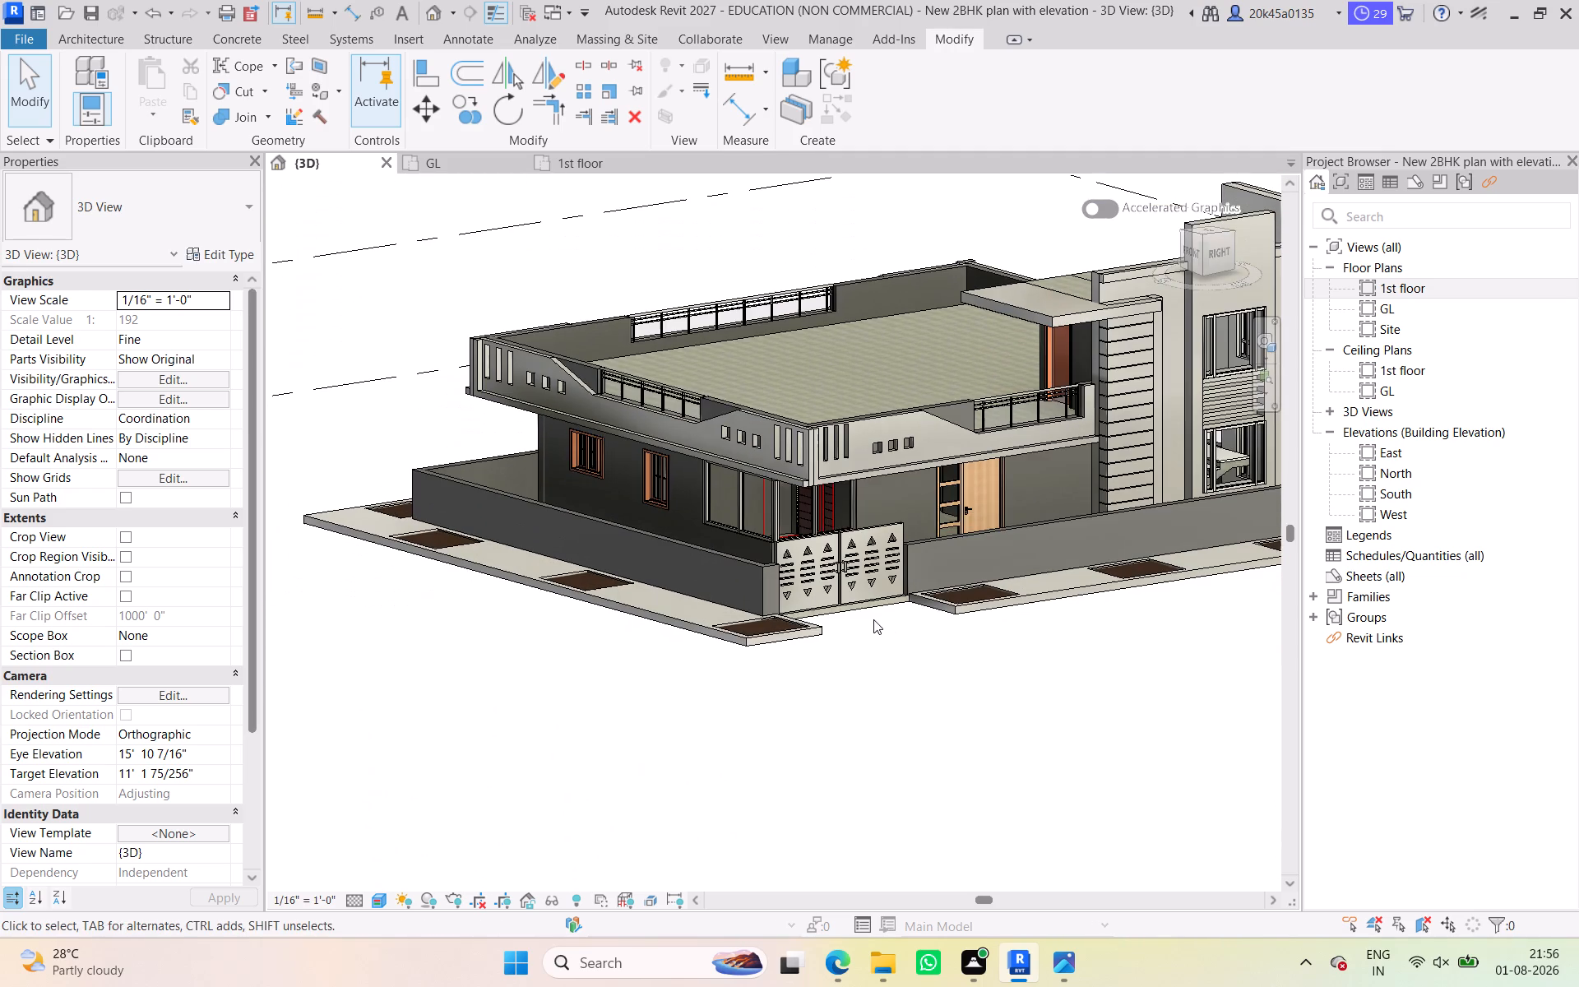
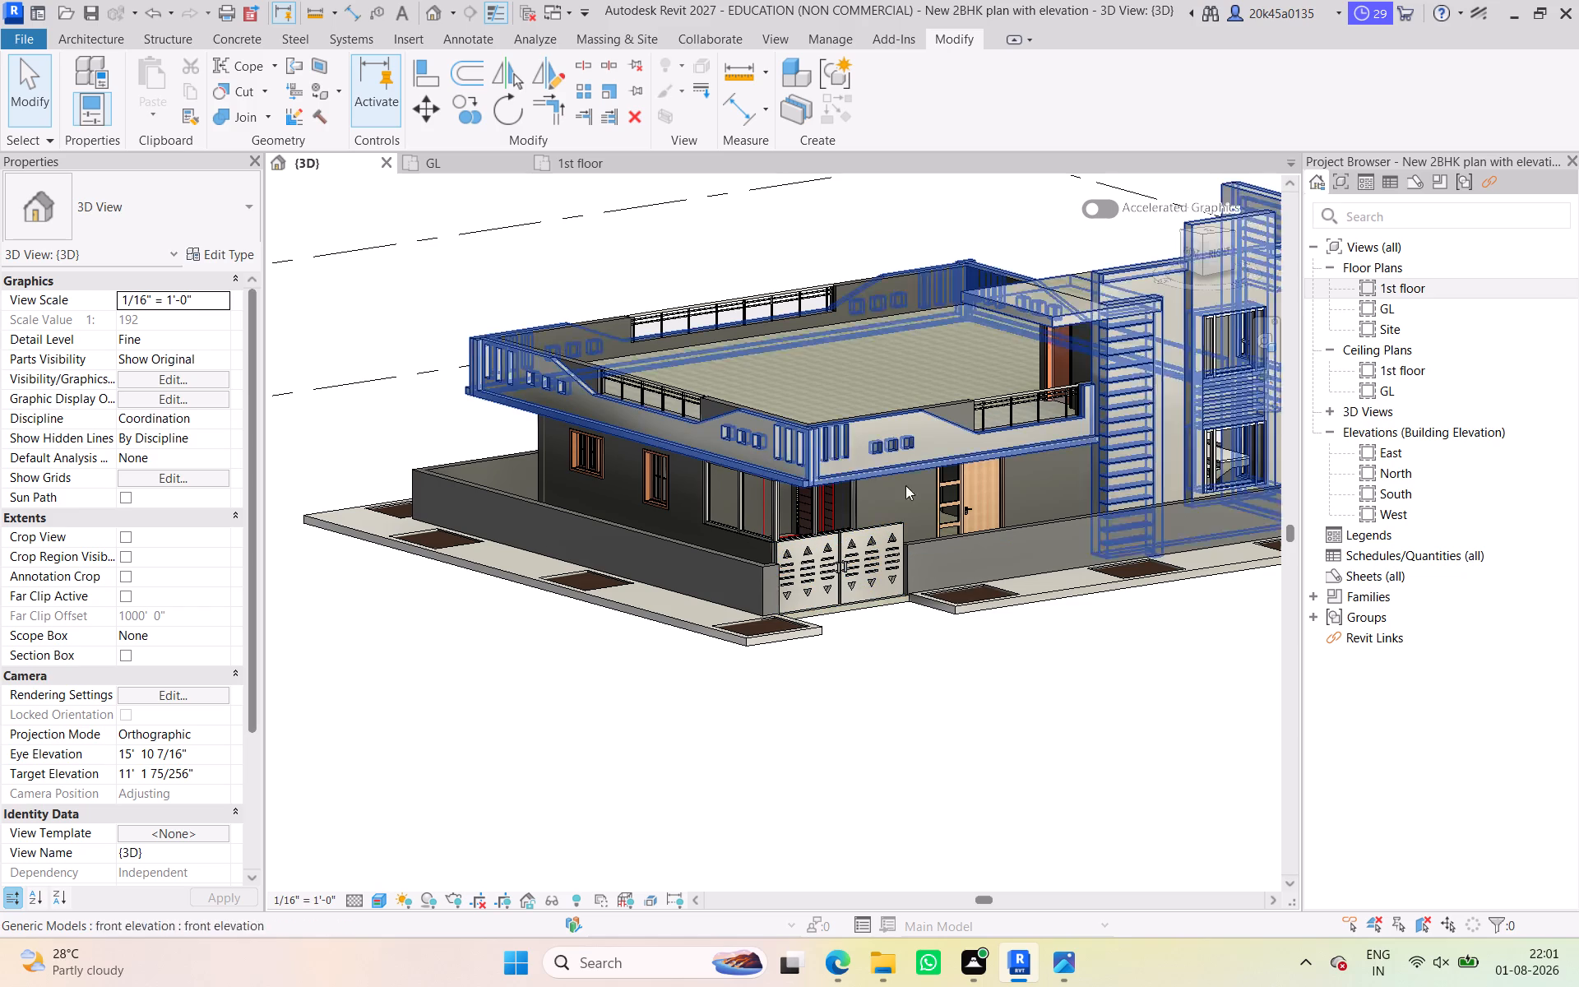
# Inspect the gate's base up close in the 3D view, including where its threshold meets the neighbouring boundary wall and strip.
pyautogui.scroll(2, 964, 589)
pyautogui.moveTo(975, 656); pyautogui.dragTo(1055, 767, button='middle')
pyautogui.scroll(5, 978, 788)
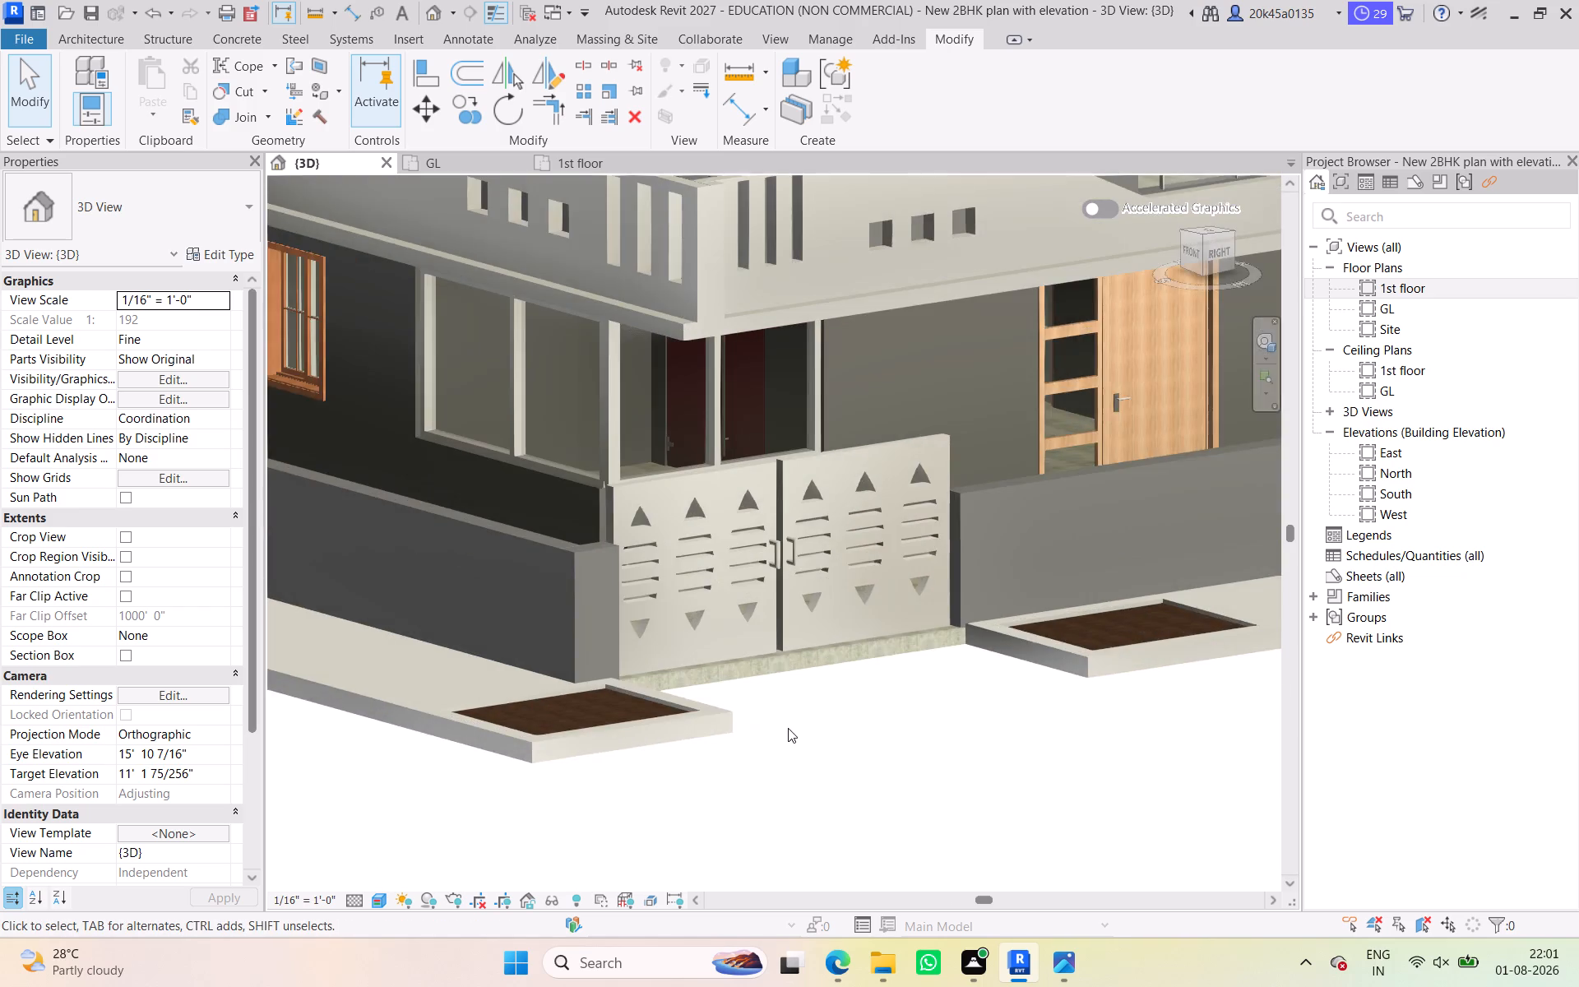
pyautogui.scroll(1, 788, 723)
pyautogui.moveTo(809, 740); pyautogui.dragTo(858, 785, button='middle')
pyautogui.scroll(3, 975, 711)
pyautogui.moveTo(975, 711); pyautogui.dragTo(922, 720, button='middle')
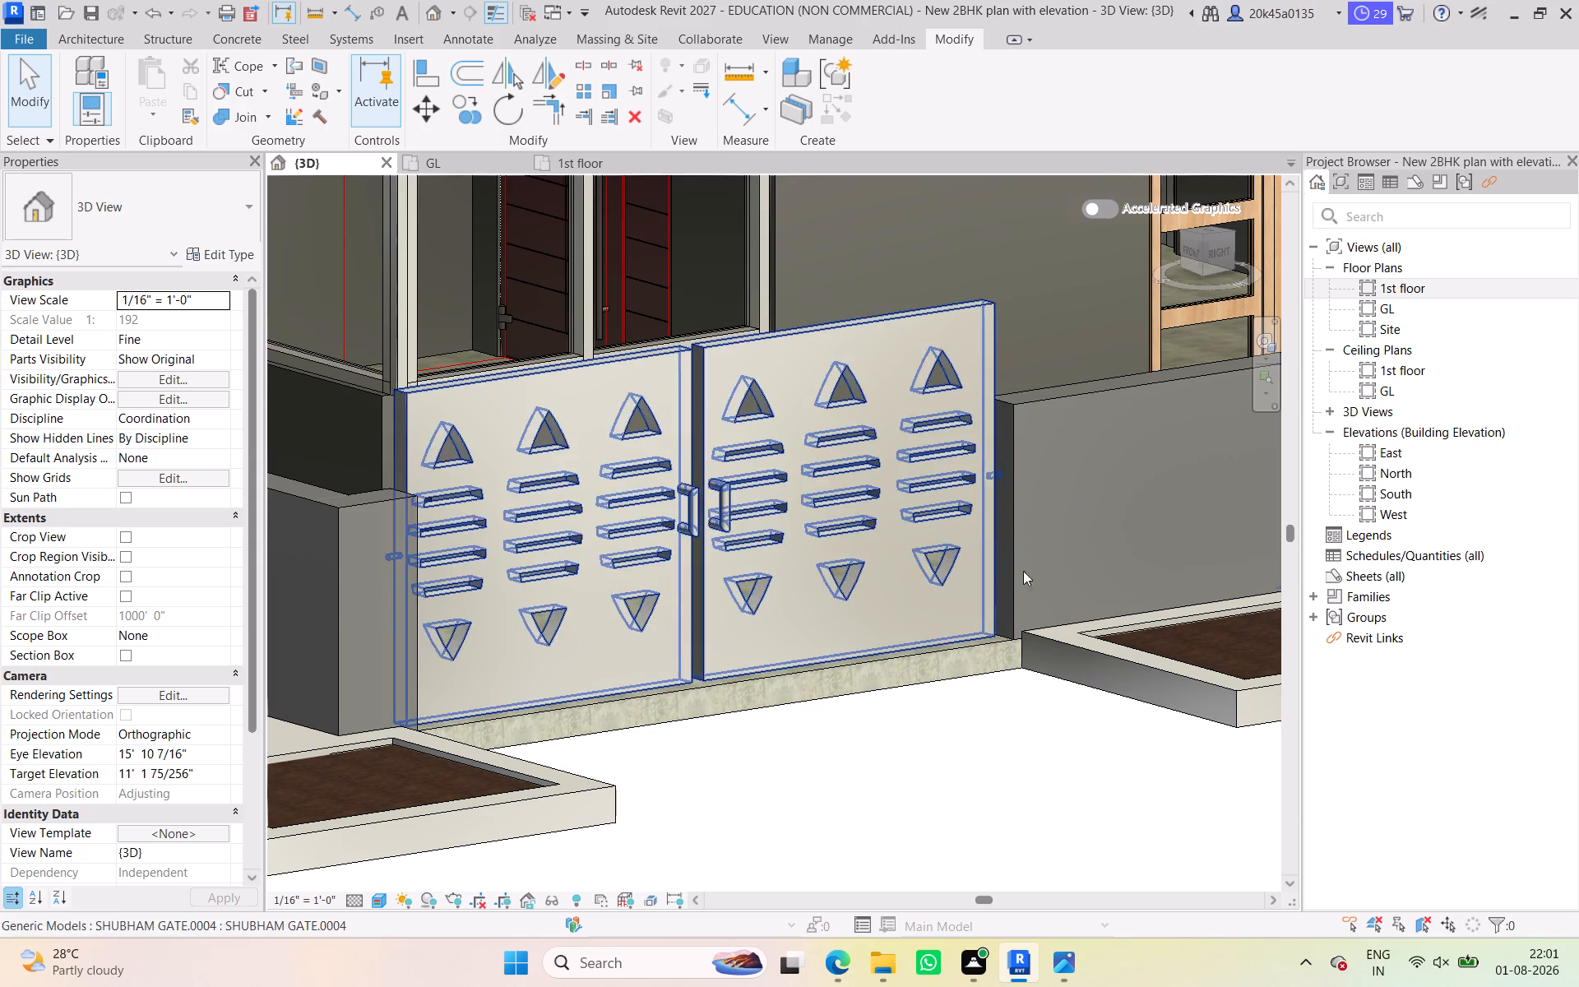
pyautogui.scroll(5, 1024, 627)
pyautogui.moveTo(1032, 659); pyautogui.dragTo(1043, 693, button='middle')
pyautogui.scroll(5, 1026, 697)
pyautogui.moveTo(1026, 717); pyautogui.dragTo(1030, 742, button='middle')
pyautogui.scroll(3, 1009, 712)
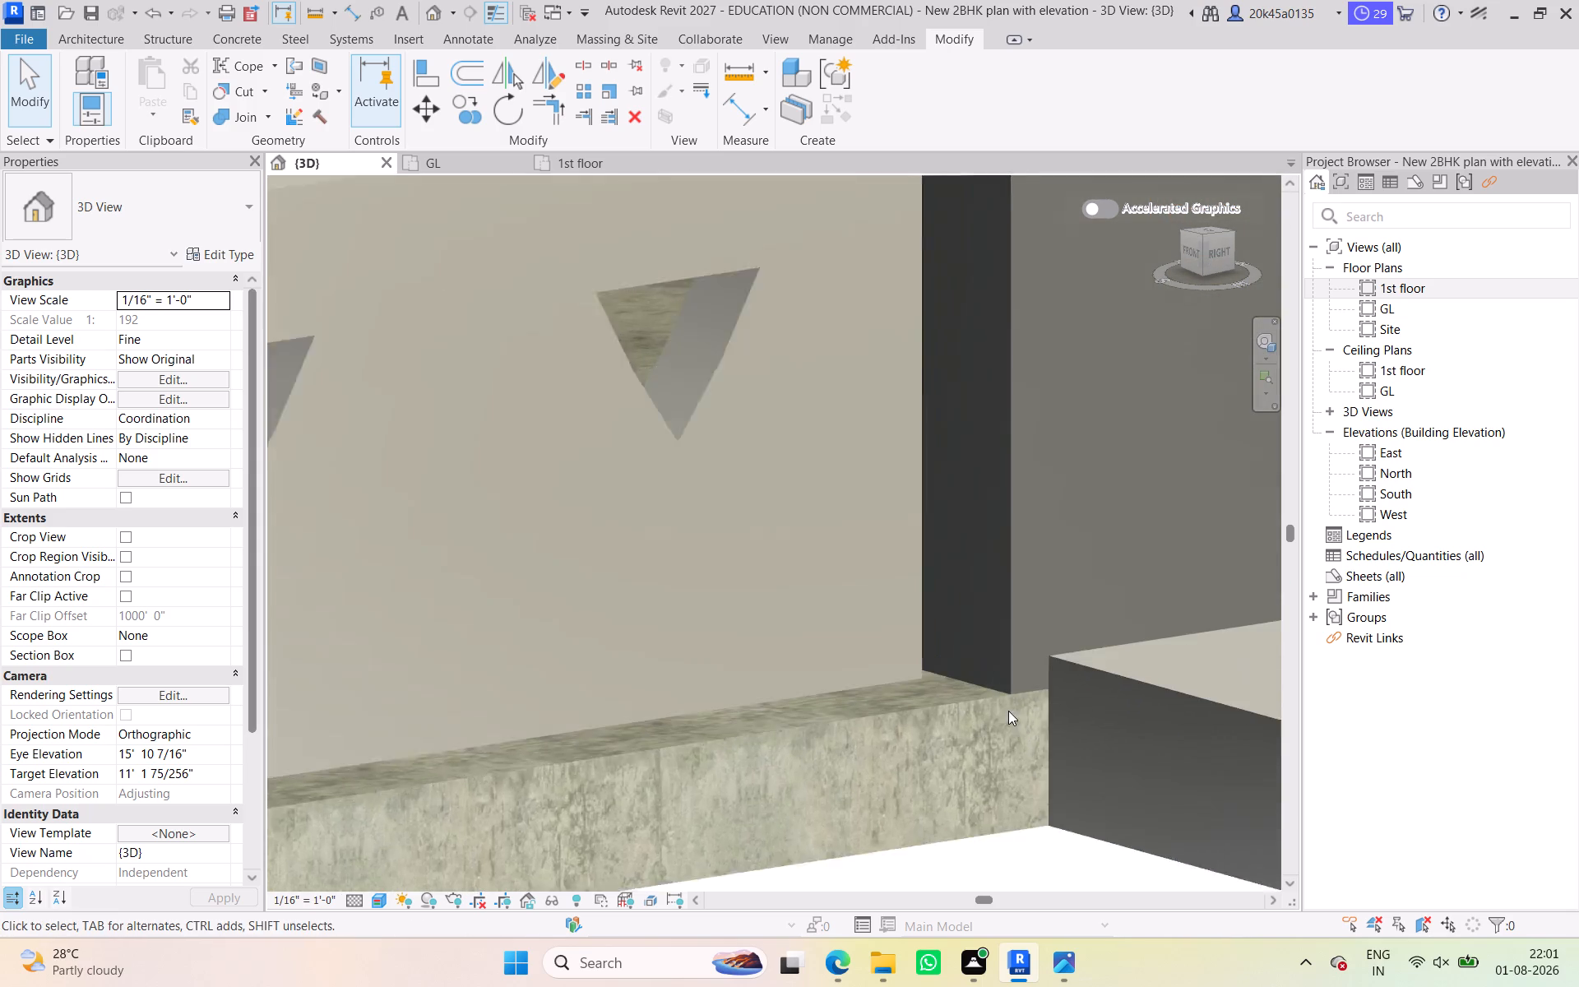
pyautogui.scroll(1, 1008, 711)
pyautogui.scroll(-4, 999, 650)
pyautogui.moveTo(999, 647); pyautogui.dragTo(998, 639, button='middle')
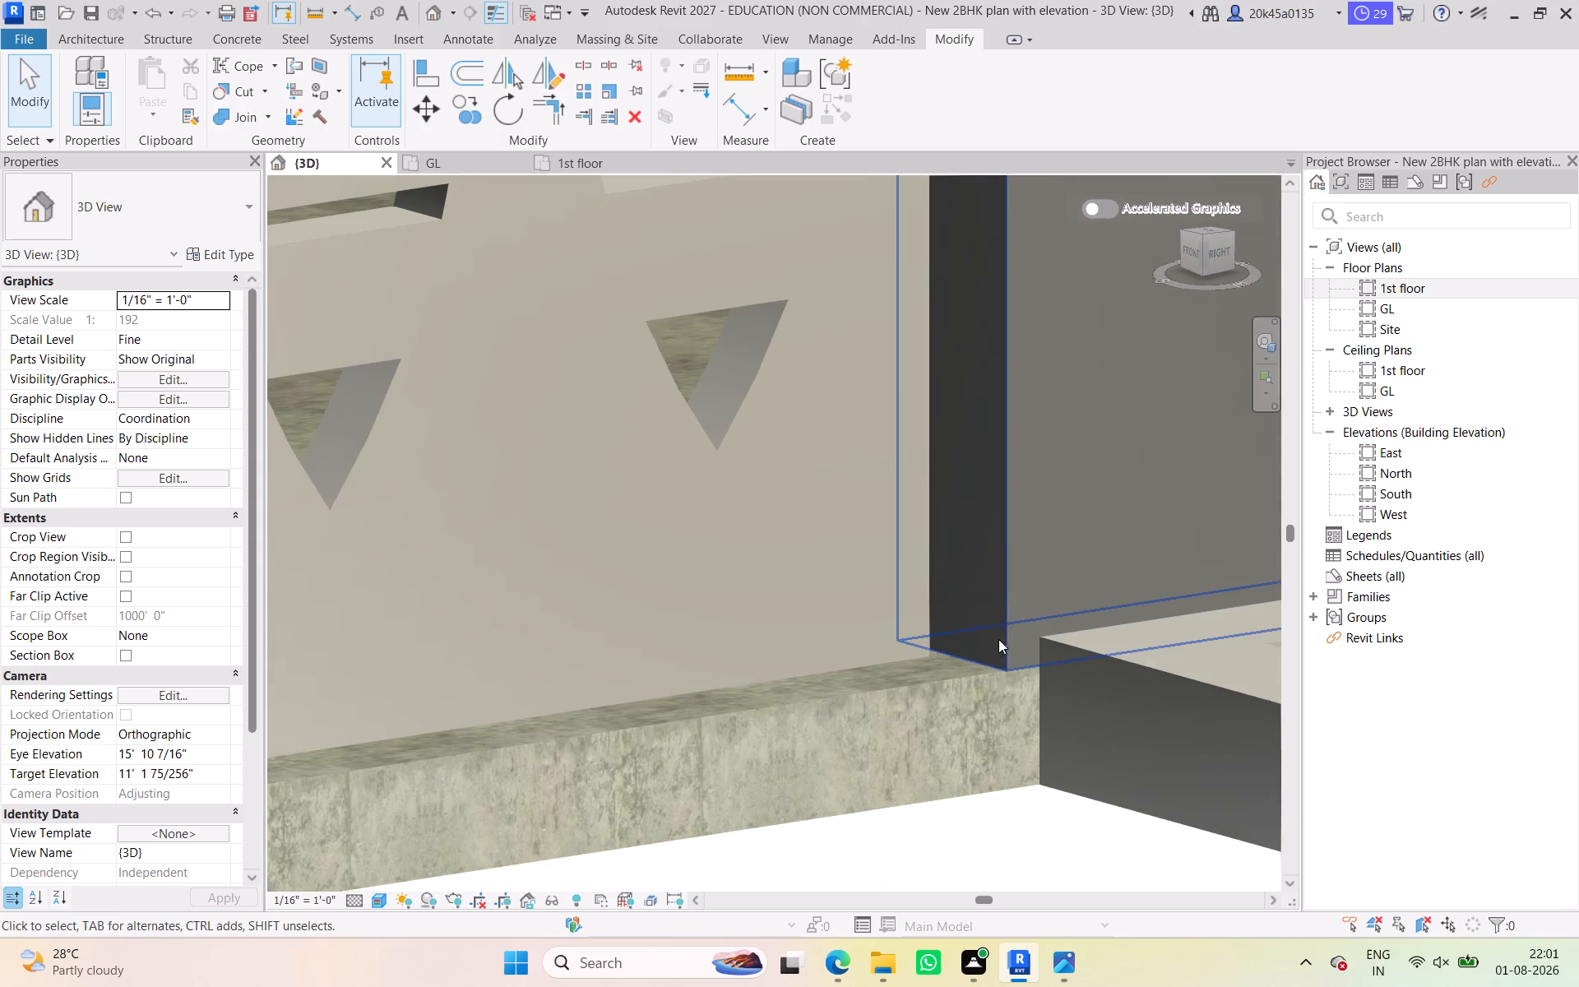
pyautogui.moveTo(998, 639); pyautogui.dragTo(998, 610, button='middle')
pyautogui.scroll(-3, 998, 610)
pyautogui.moveTo(998, 610); pyautogui.dragTo(947, 521, button='middle')
pyautogui.scroll(-3, 943, 524)
pyautogui.moveTo(943, 524); pyautogui.dragTo(855, 450, button='middle')
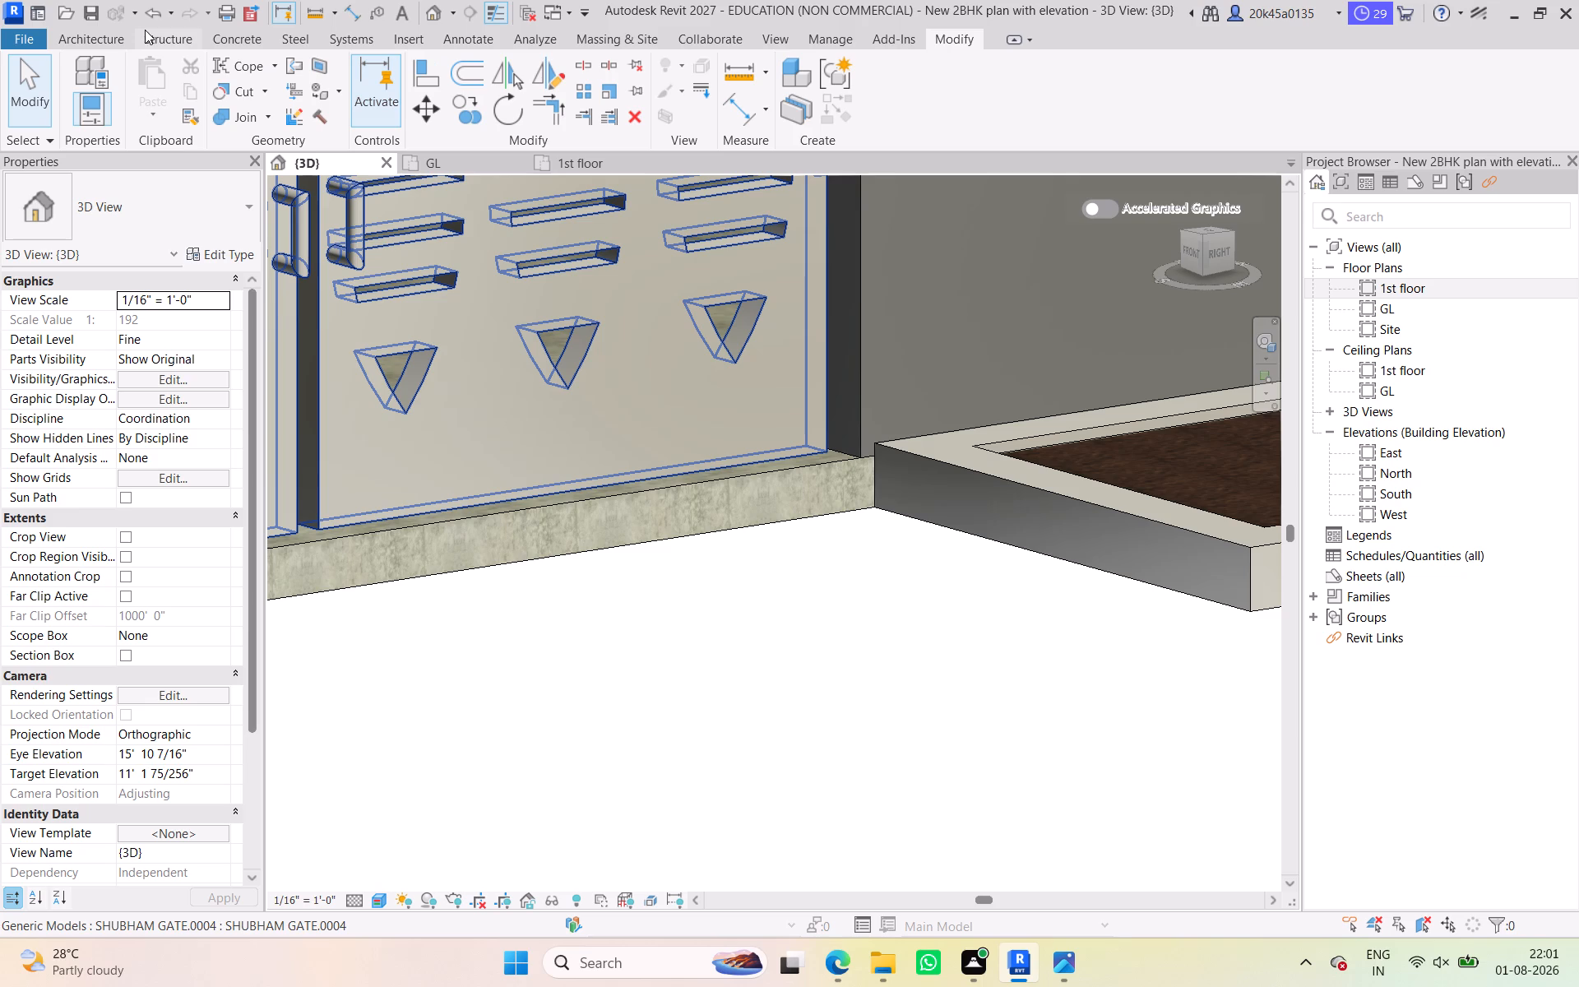
# Start an in-place component in the Generic Models category and name it RAMP.
pyautogui.click(229, 35)
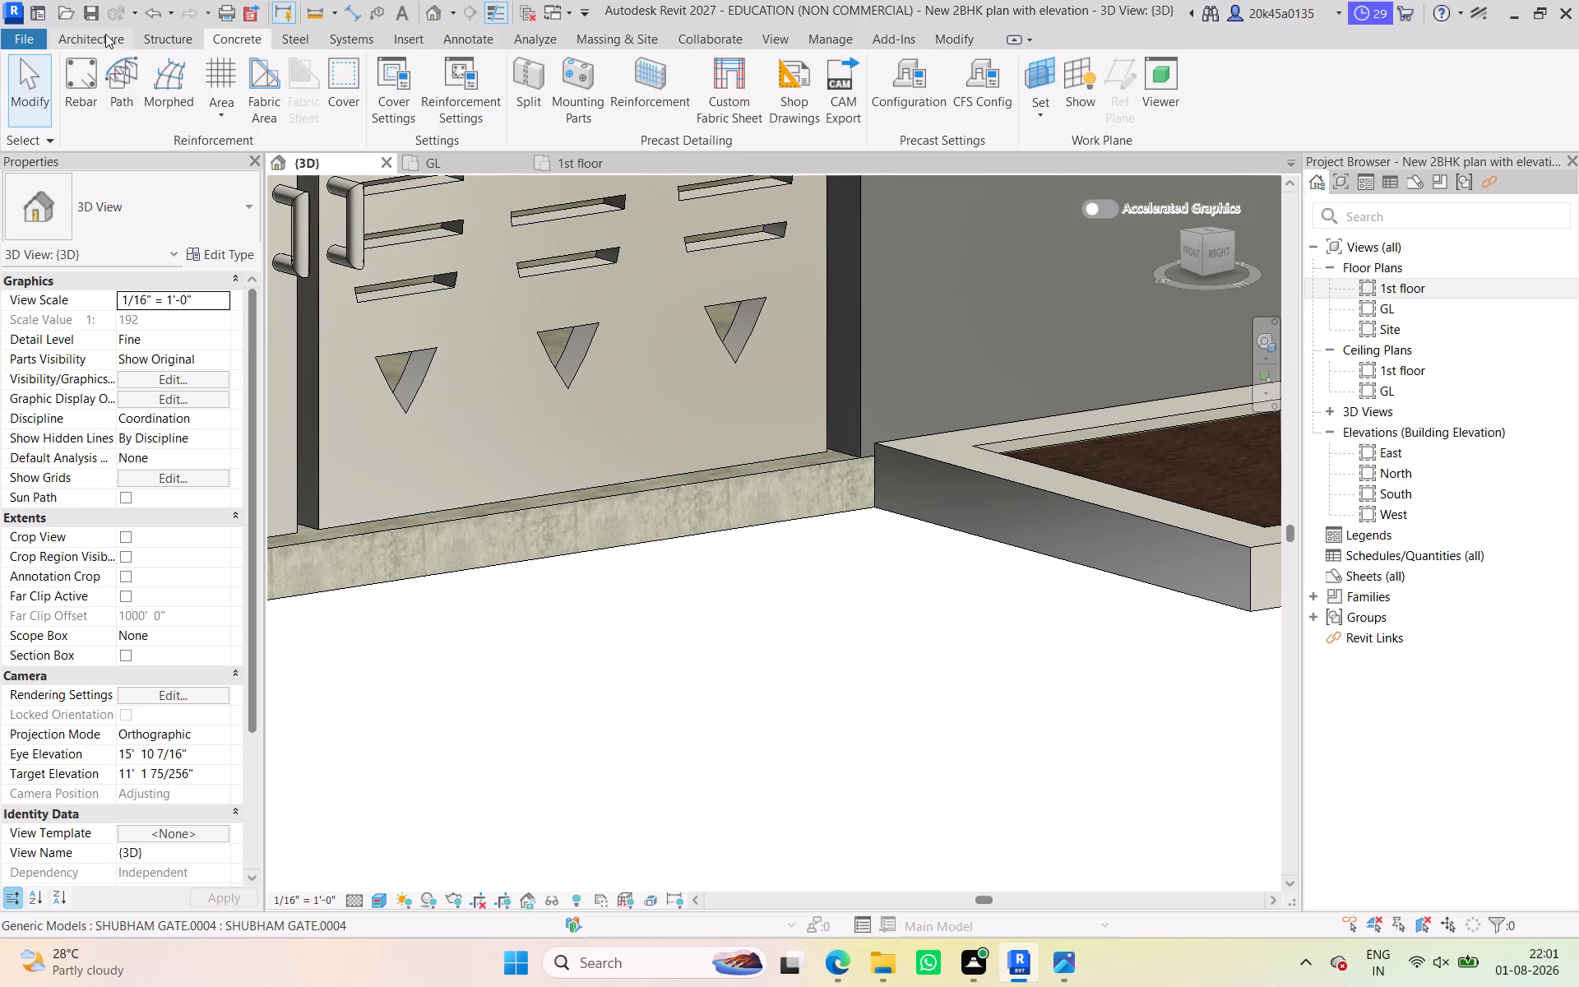
pyautogui.click(105, 34)
pyautogui.click(258, 109)
pyautogui.click(290, 190)
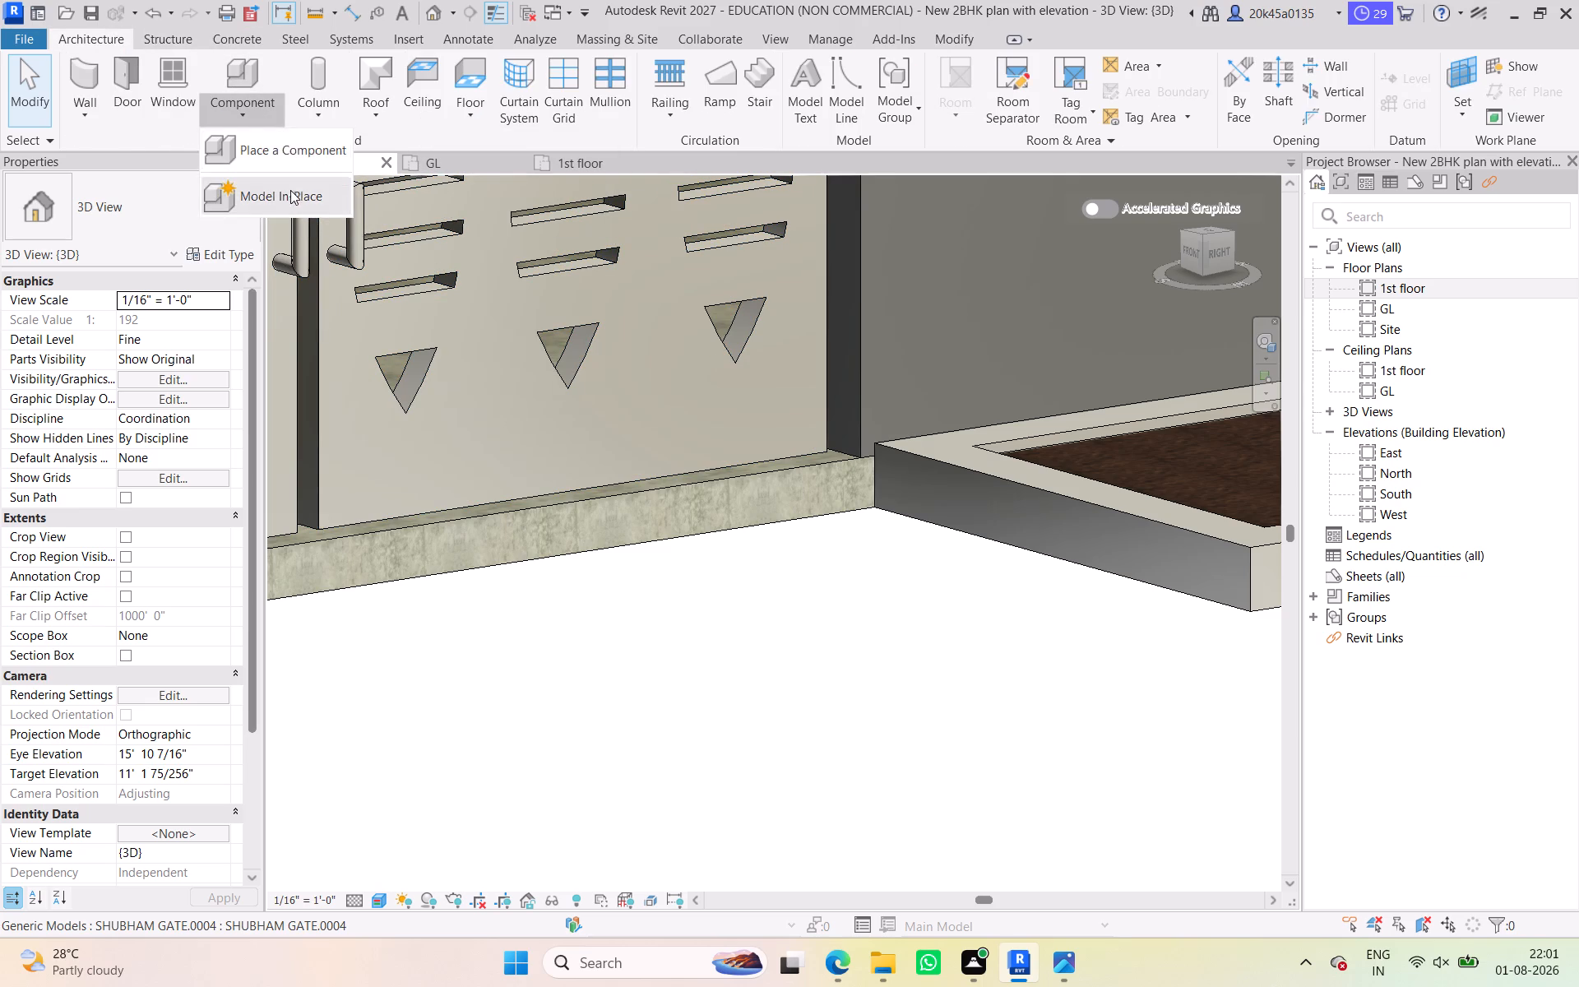
pyautogui.click(835, 280)
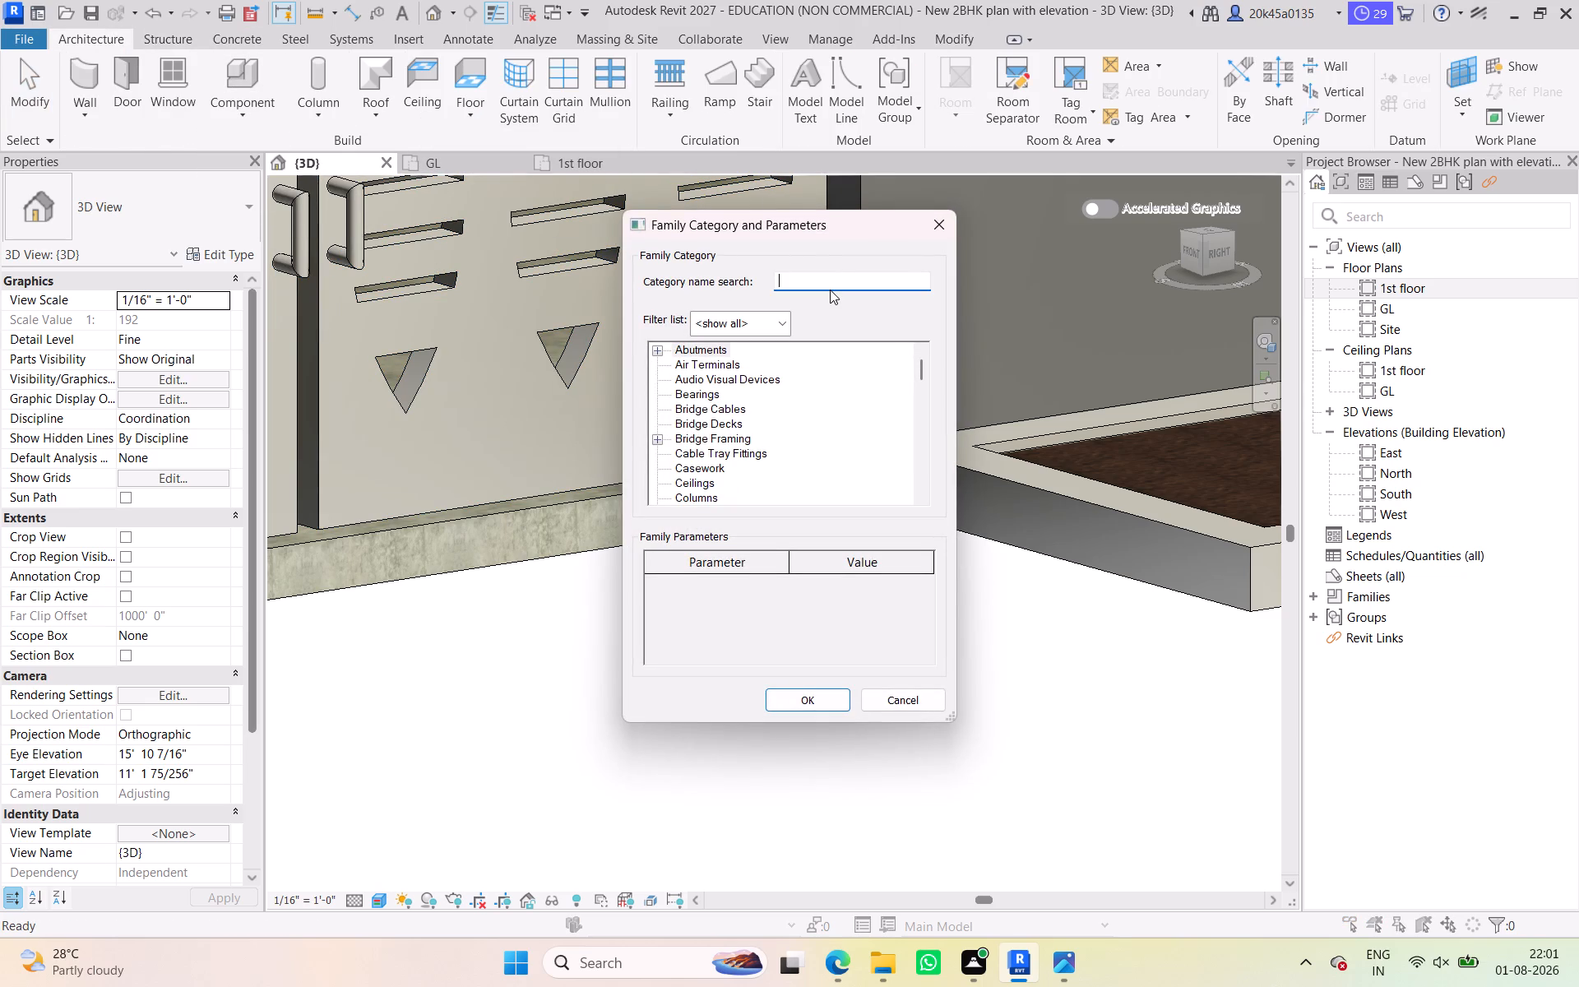
pyautogui.write('GEN')
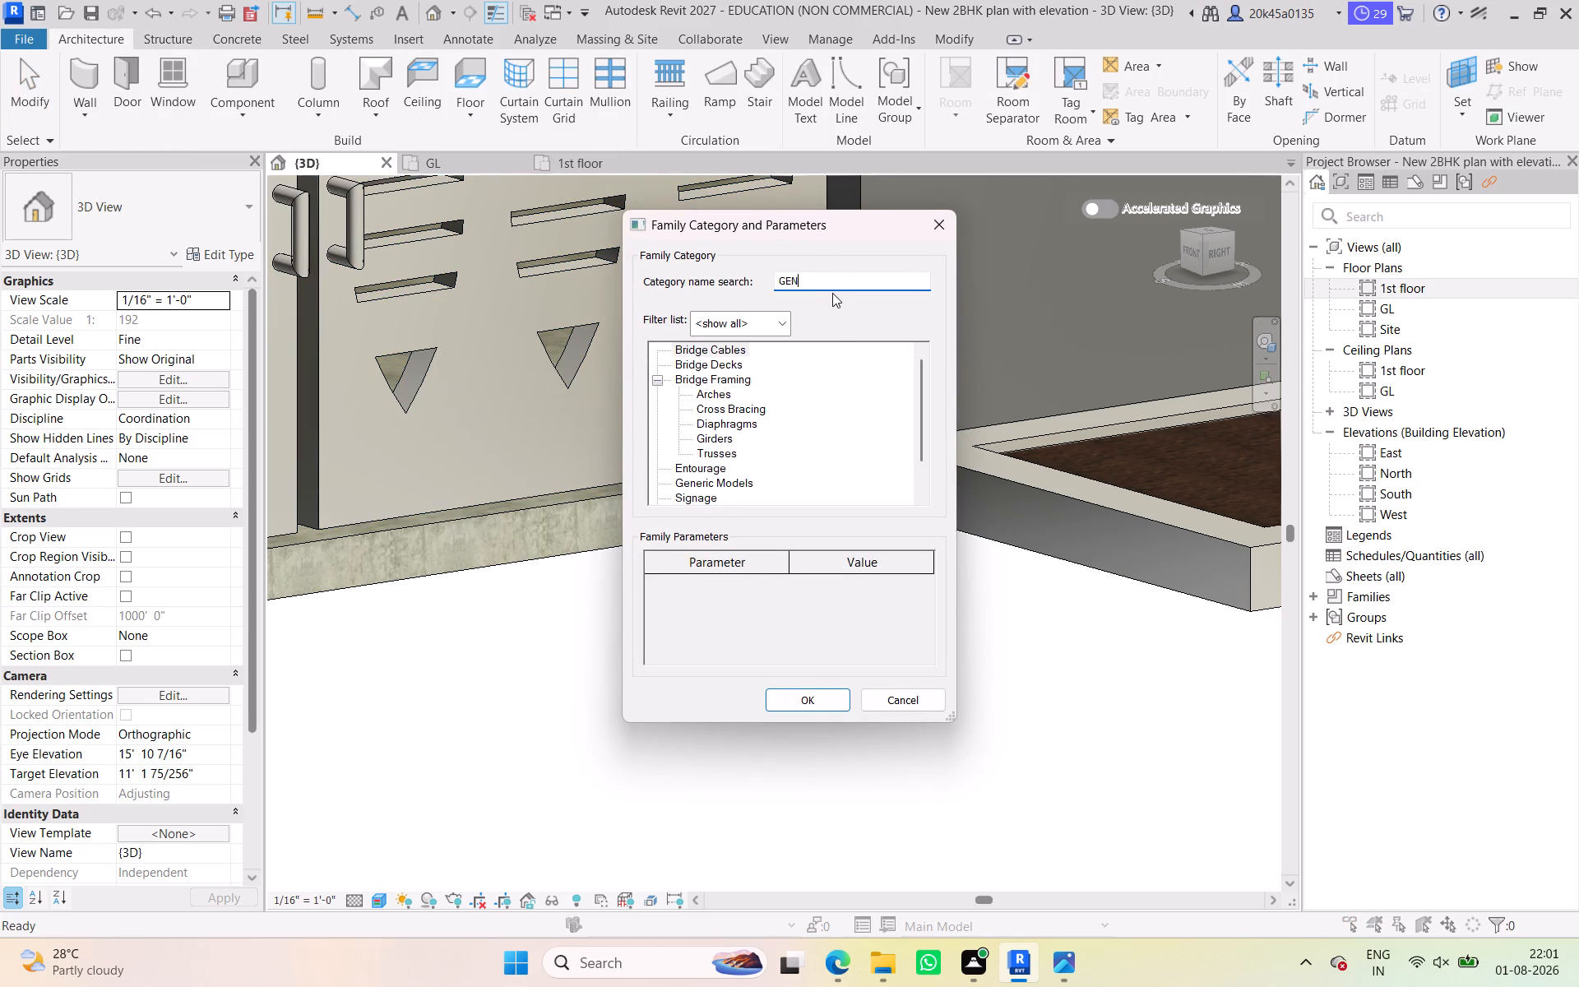
pyautogui.click(754, 358)
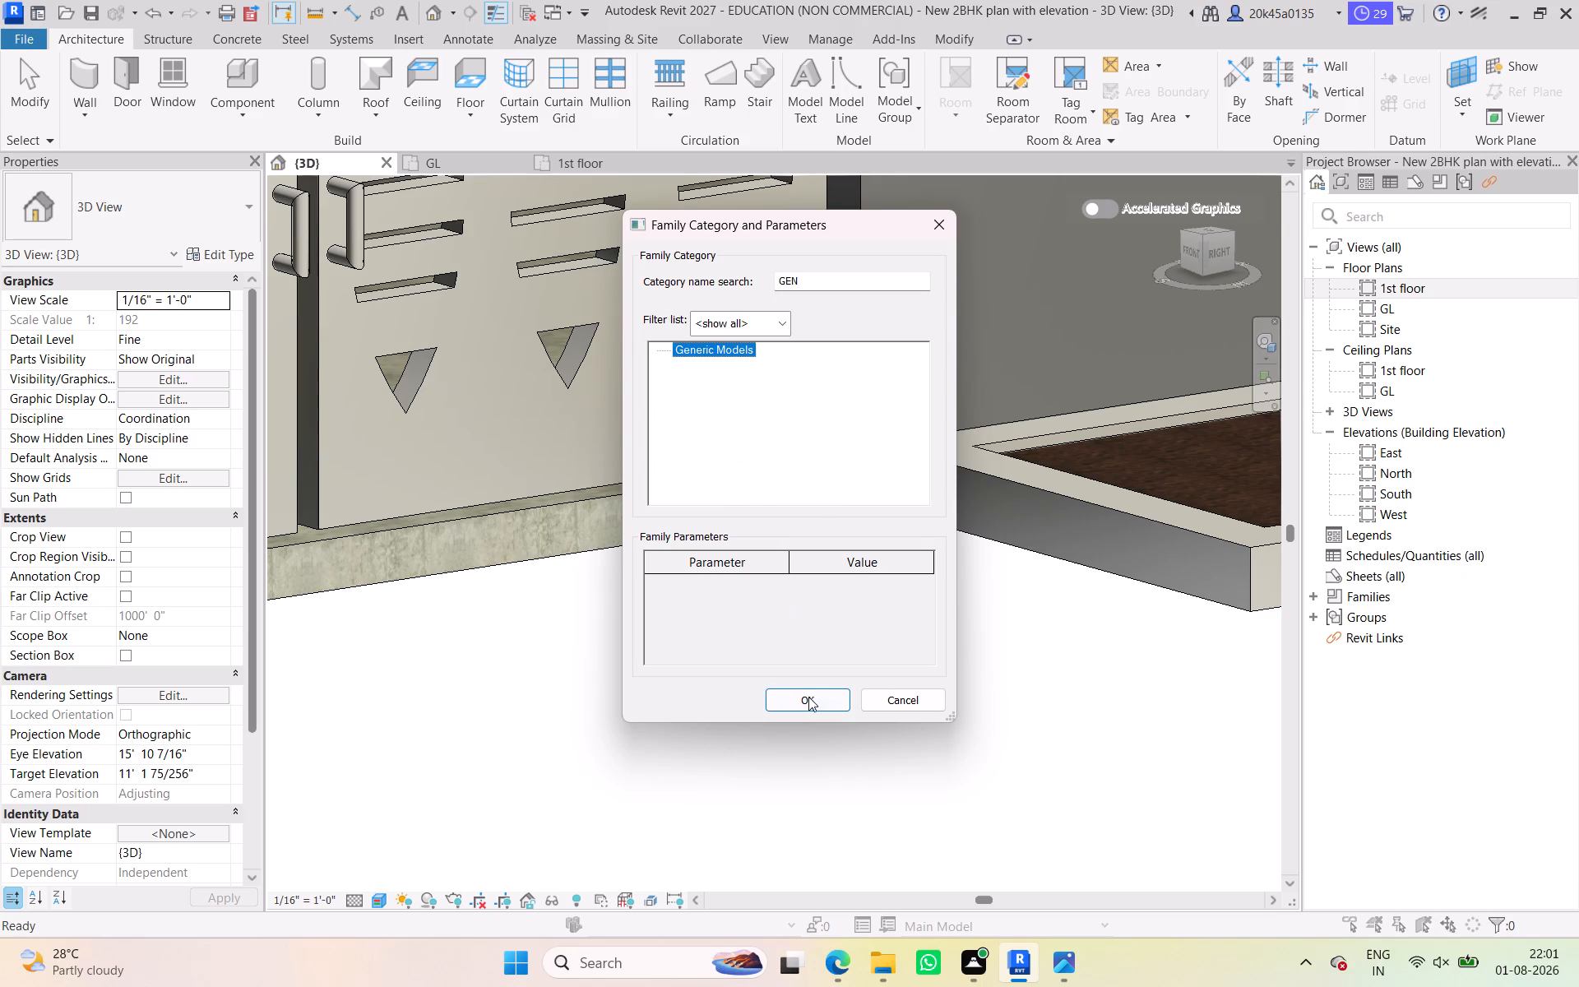
pyautogui.click(812, 693)
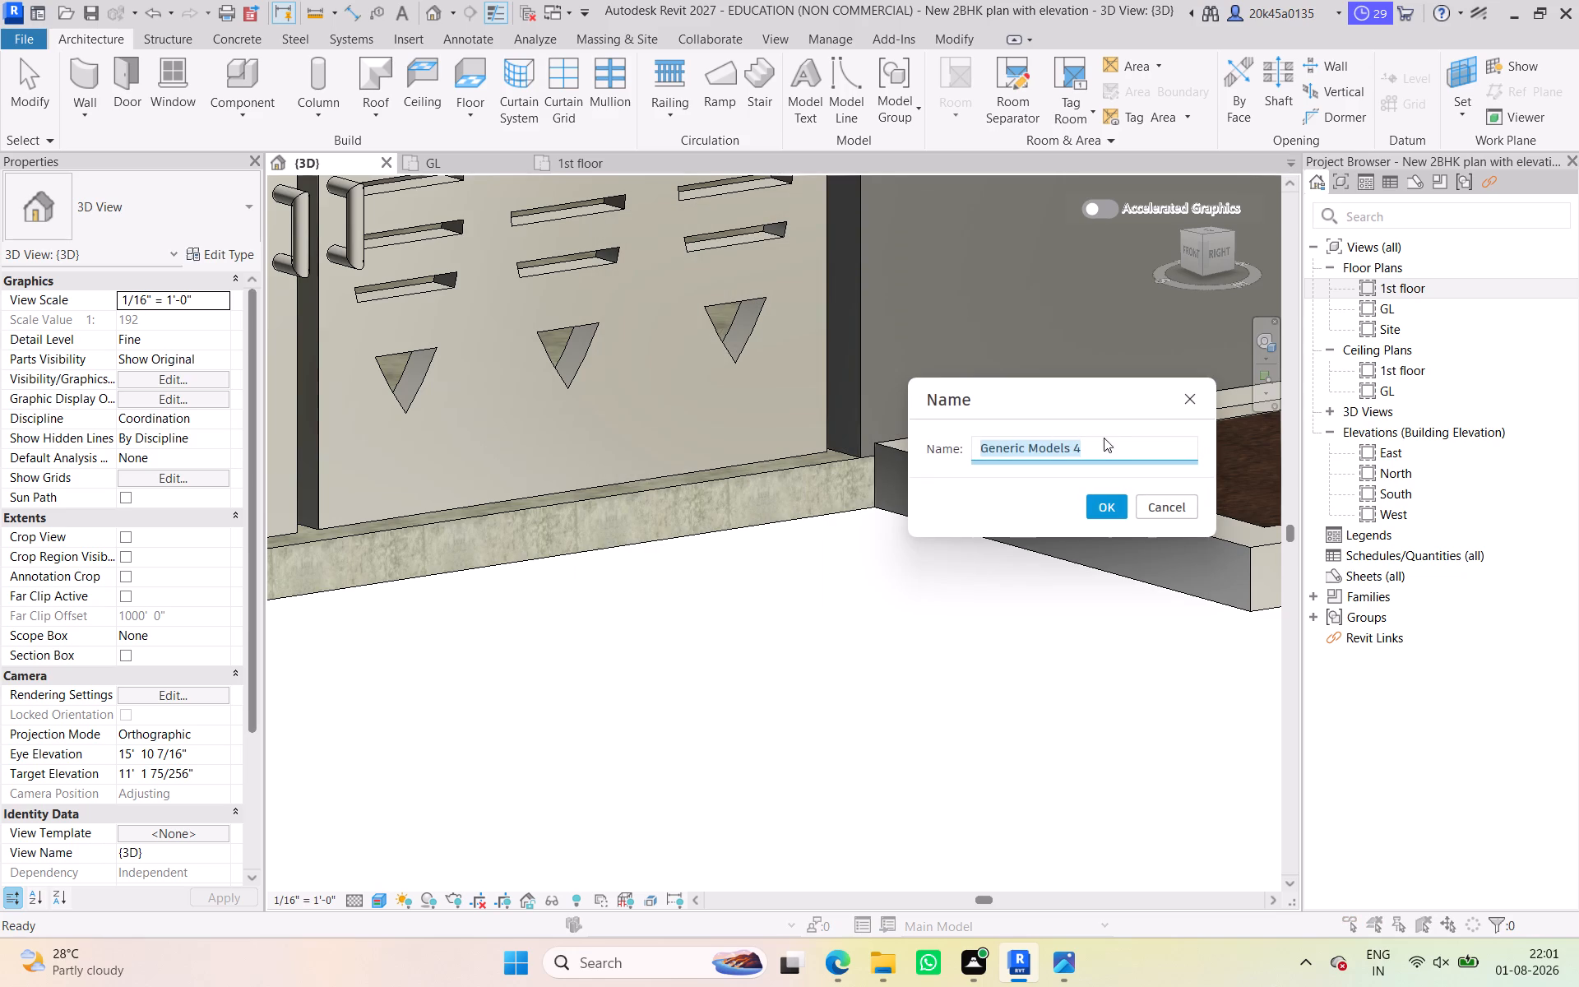
pyautogui.press('r')
pyautogui.write('AMO')
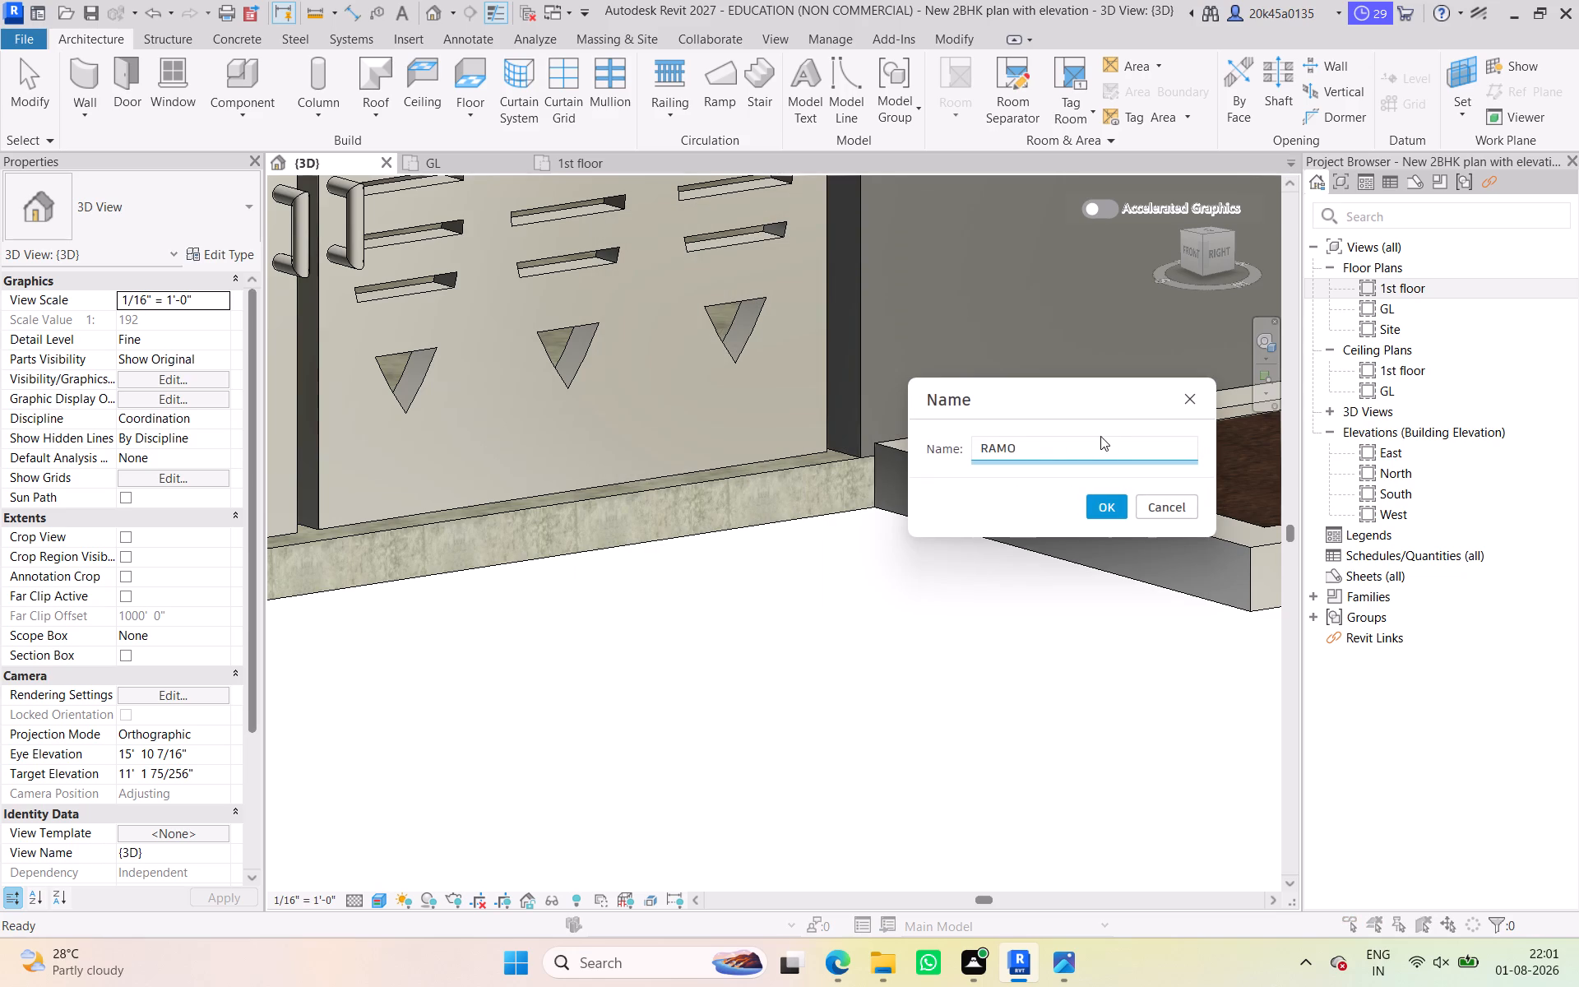
pyautogui.press('BackSpace')
pyautogui.press('p')
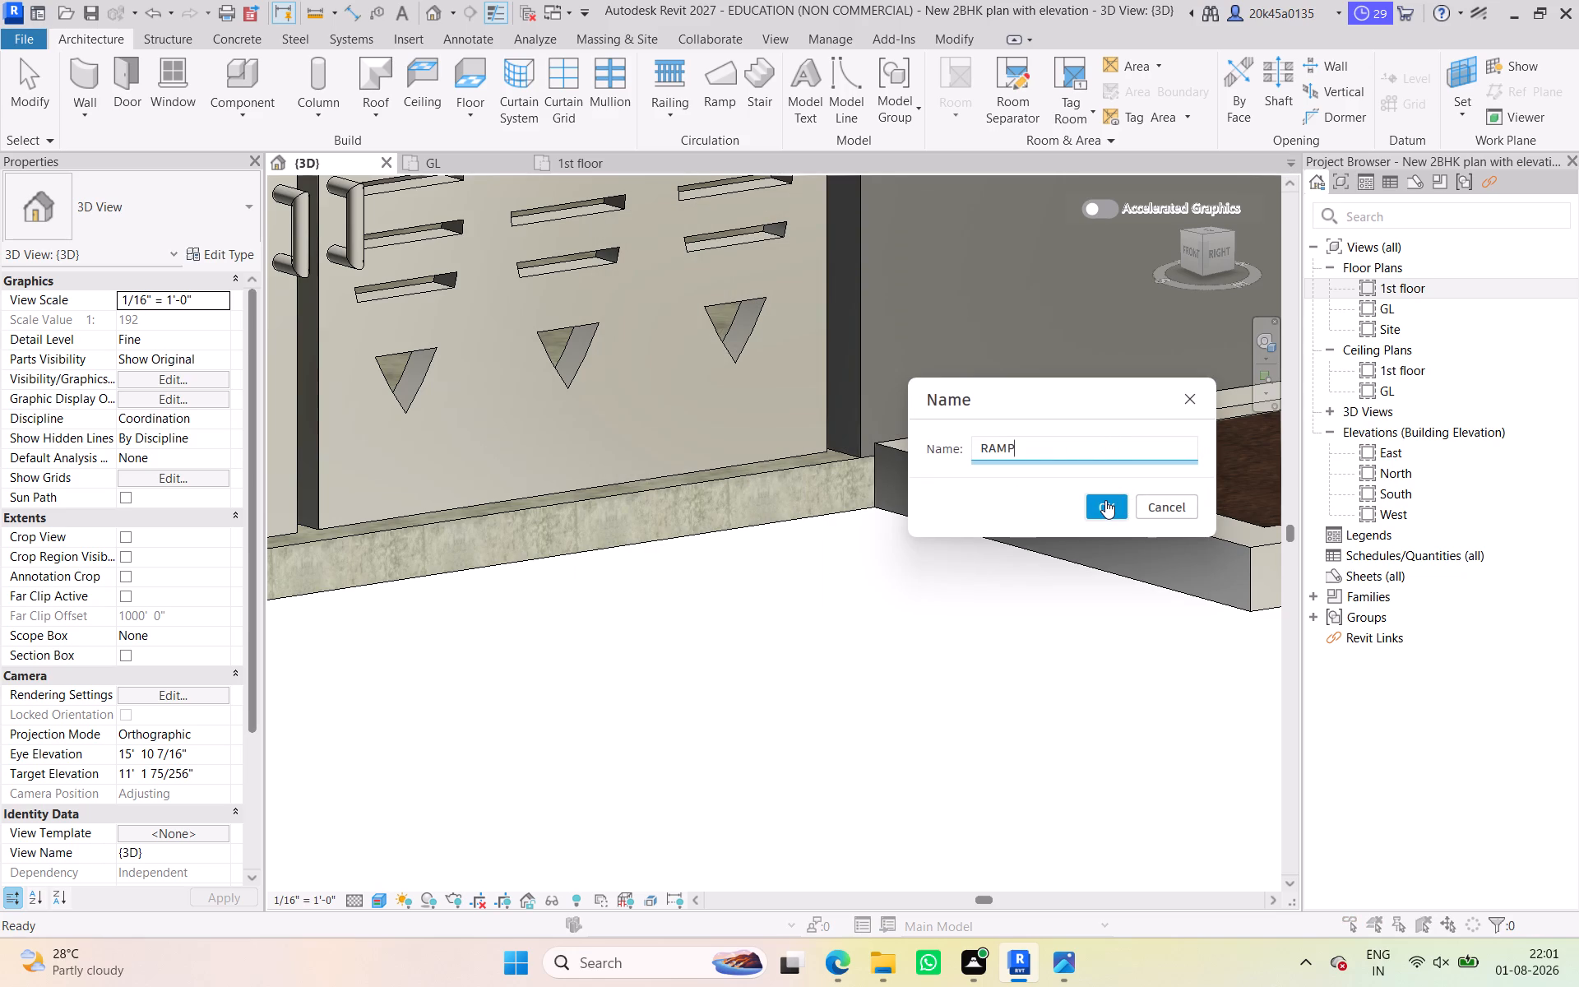
pyautogui.click(1105, 500)
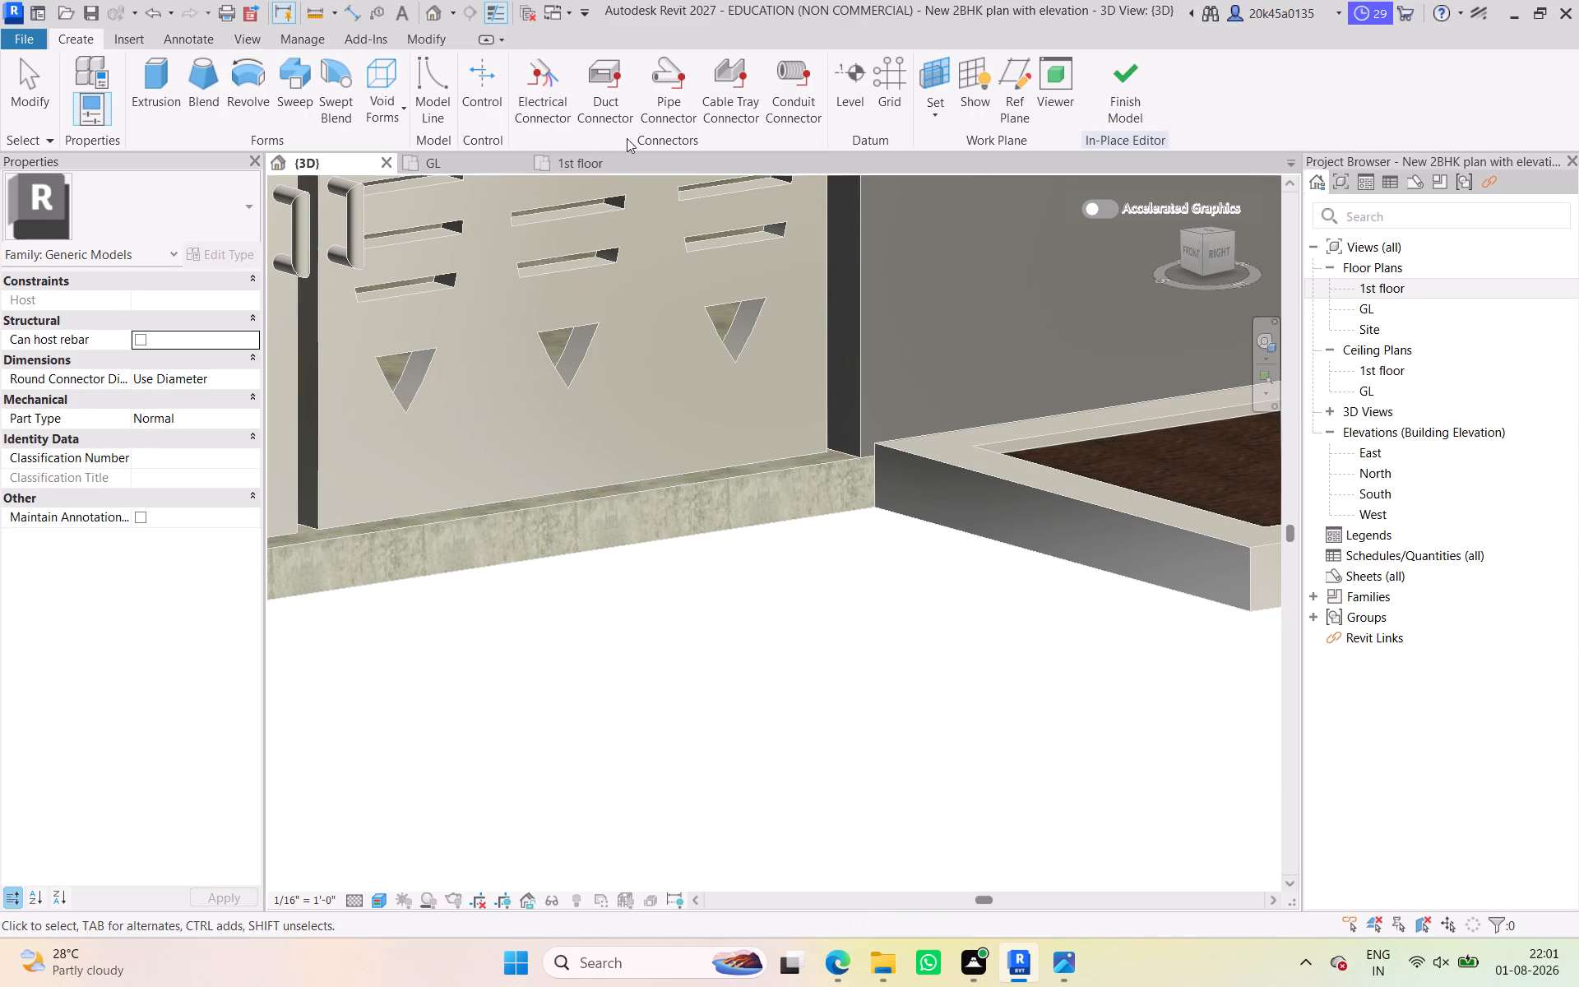
# Start a solid extrusion on the strip's end face beside the gate and sketch its vertical edge, about 7 1/2" high, at the threshold.
pyautogui.click(183, 83)
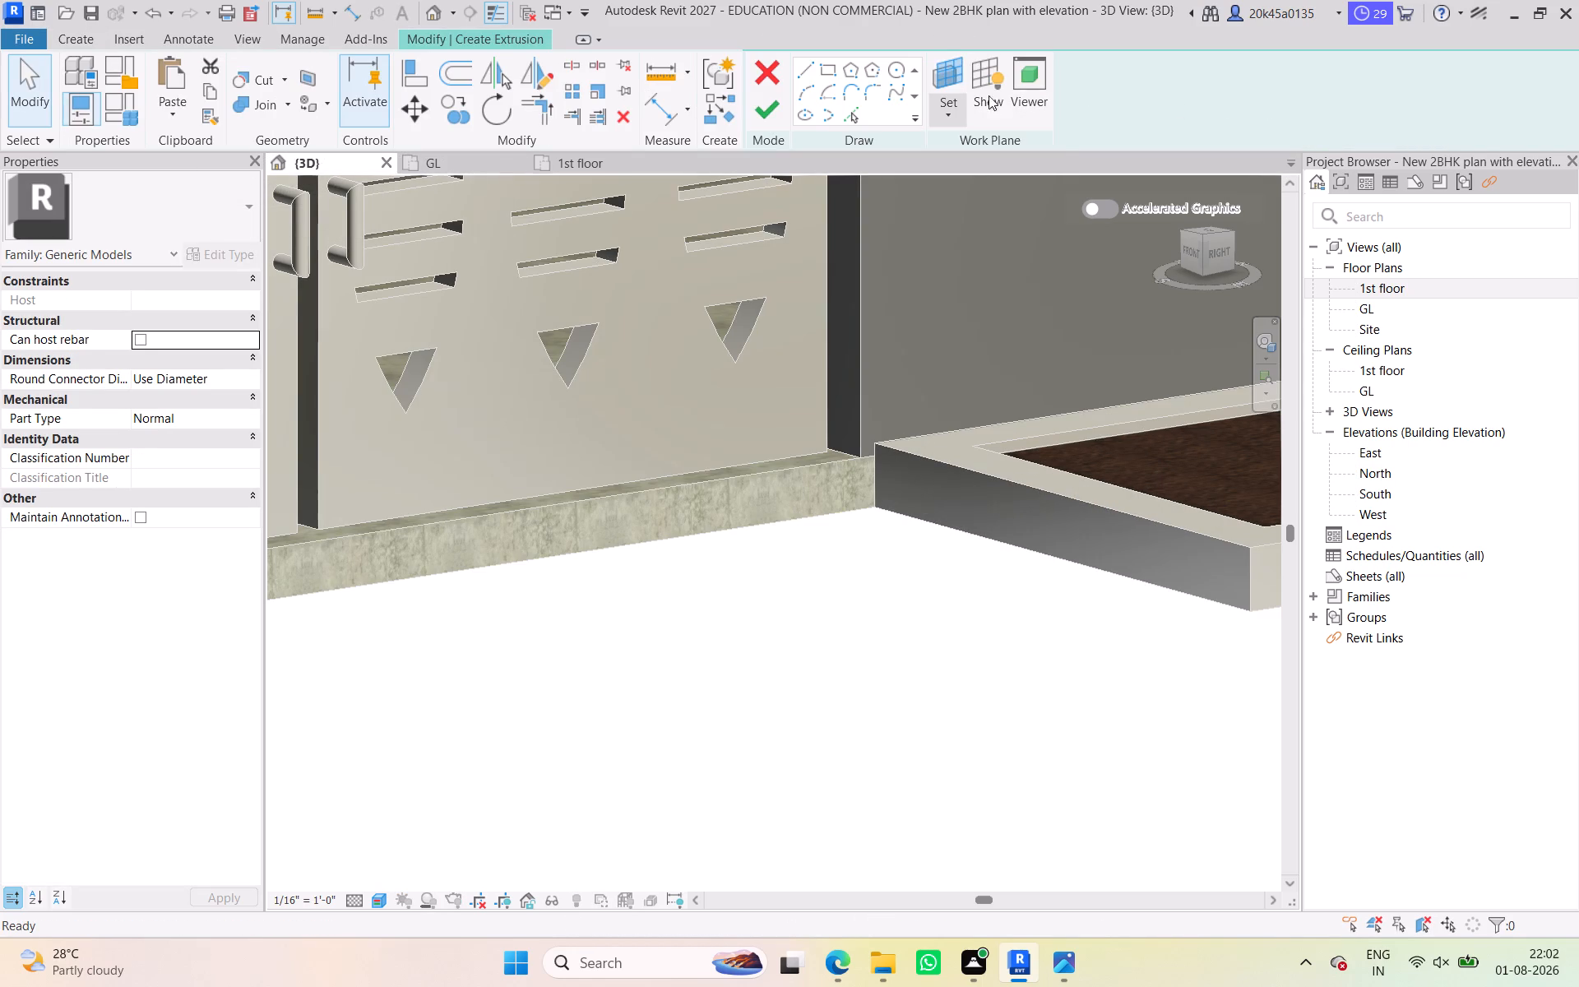
pyautogui.click(1078, 110)
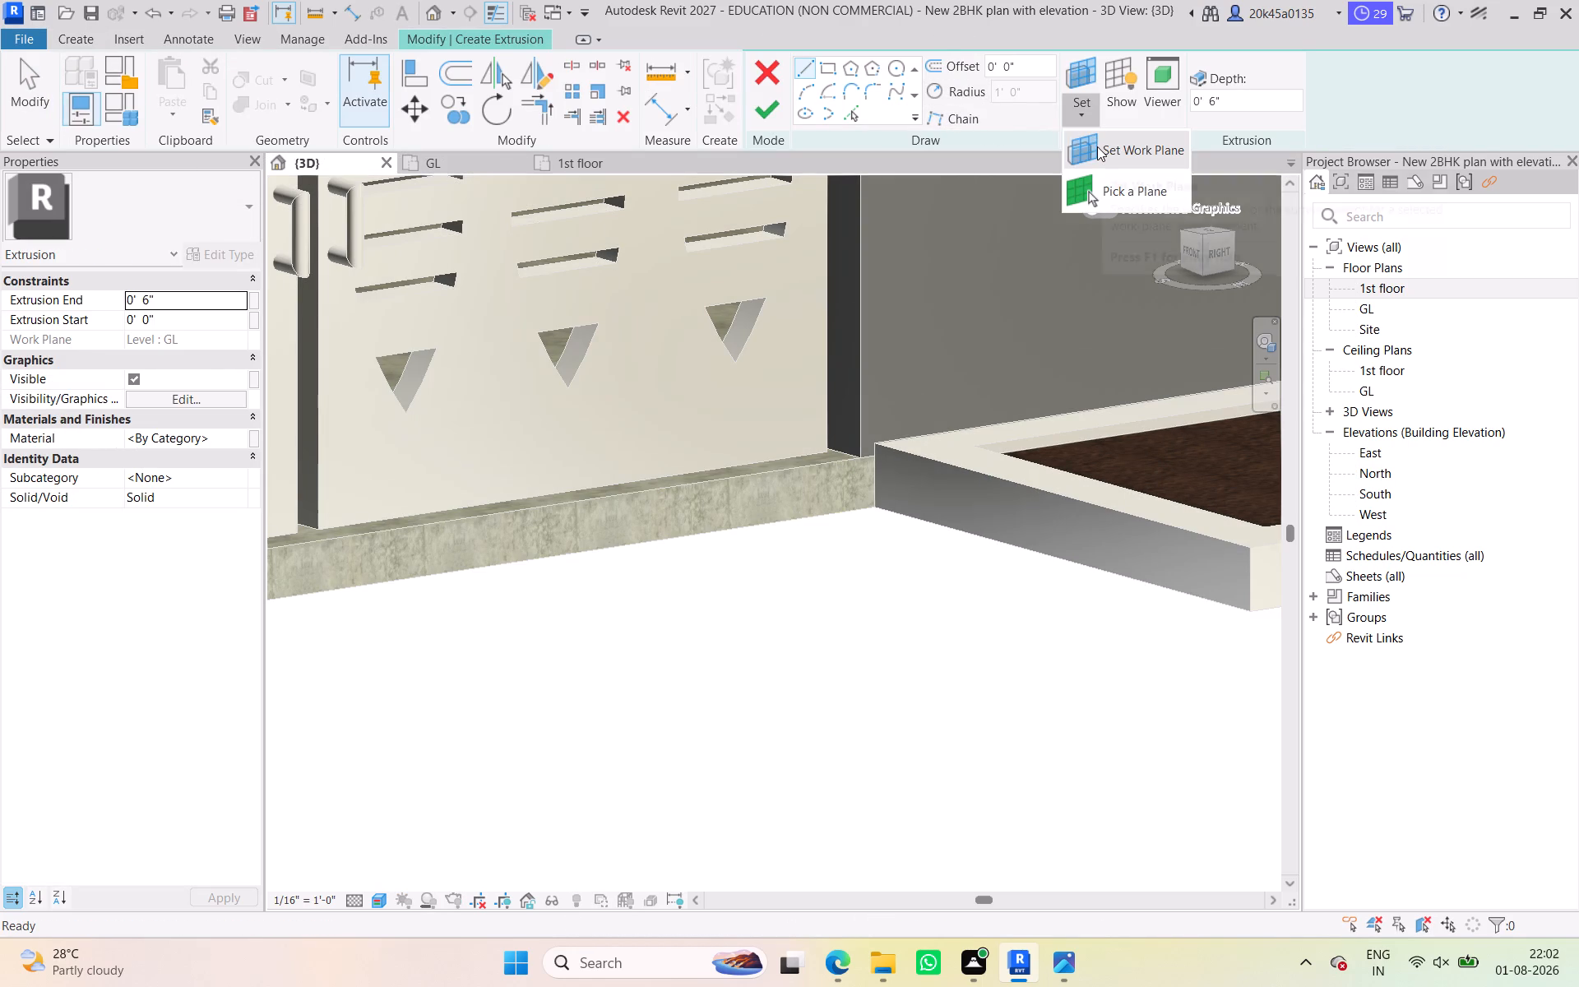
pyautogui.click(1115, 193)
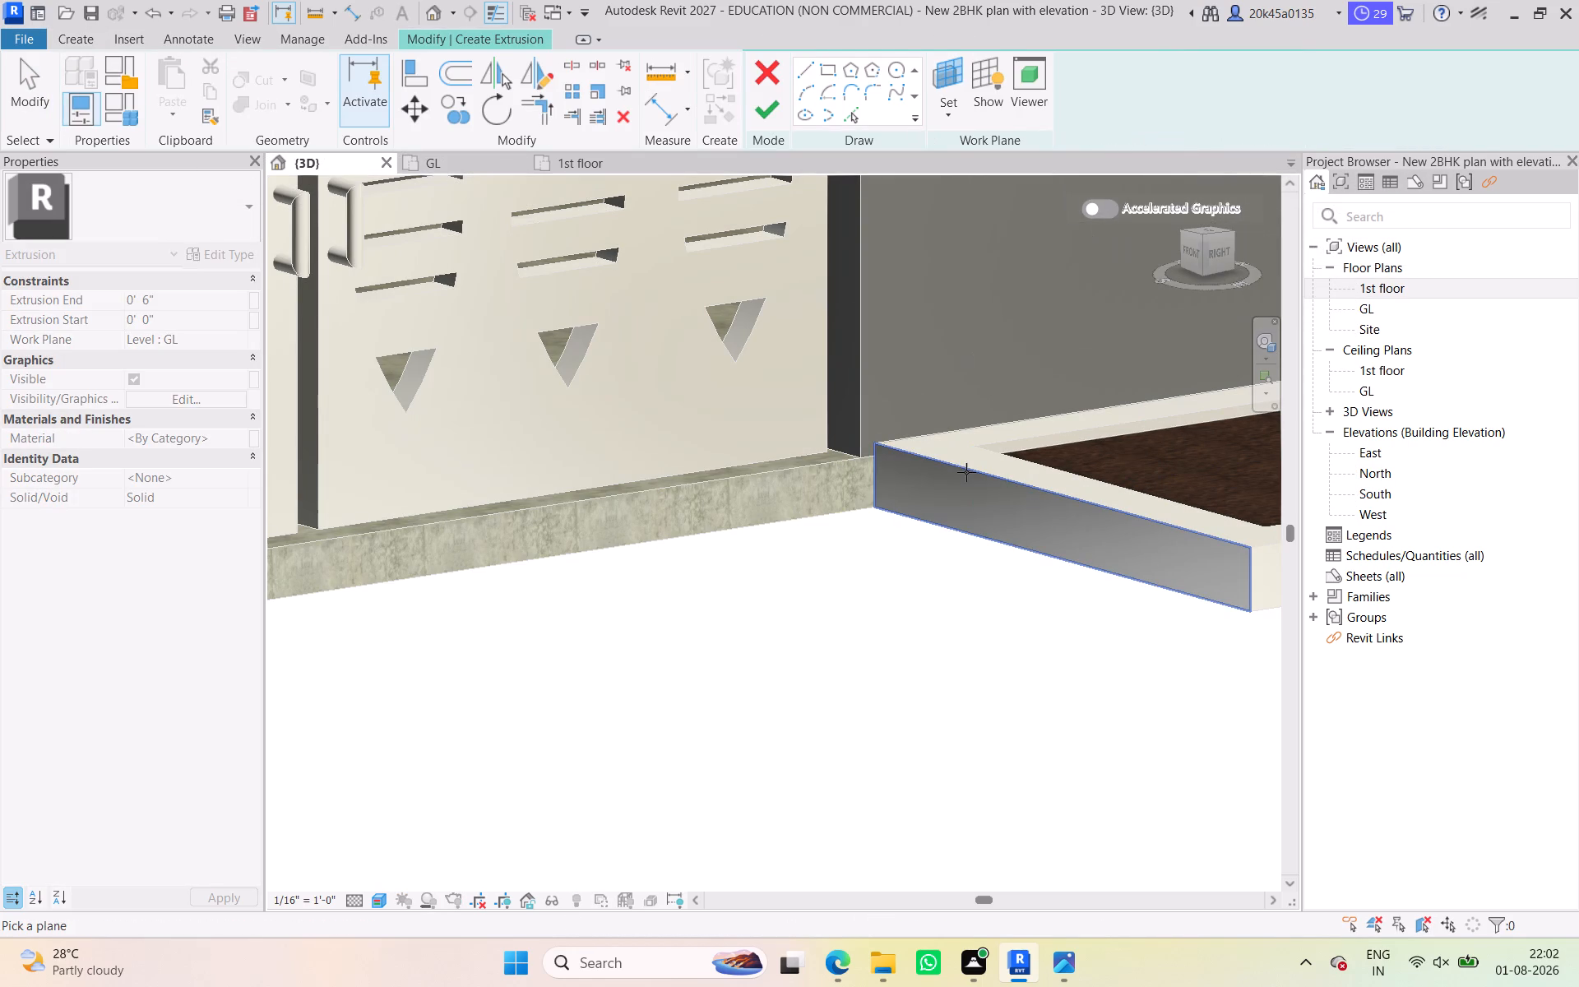
pyautogui.click(966, 470)
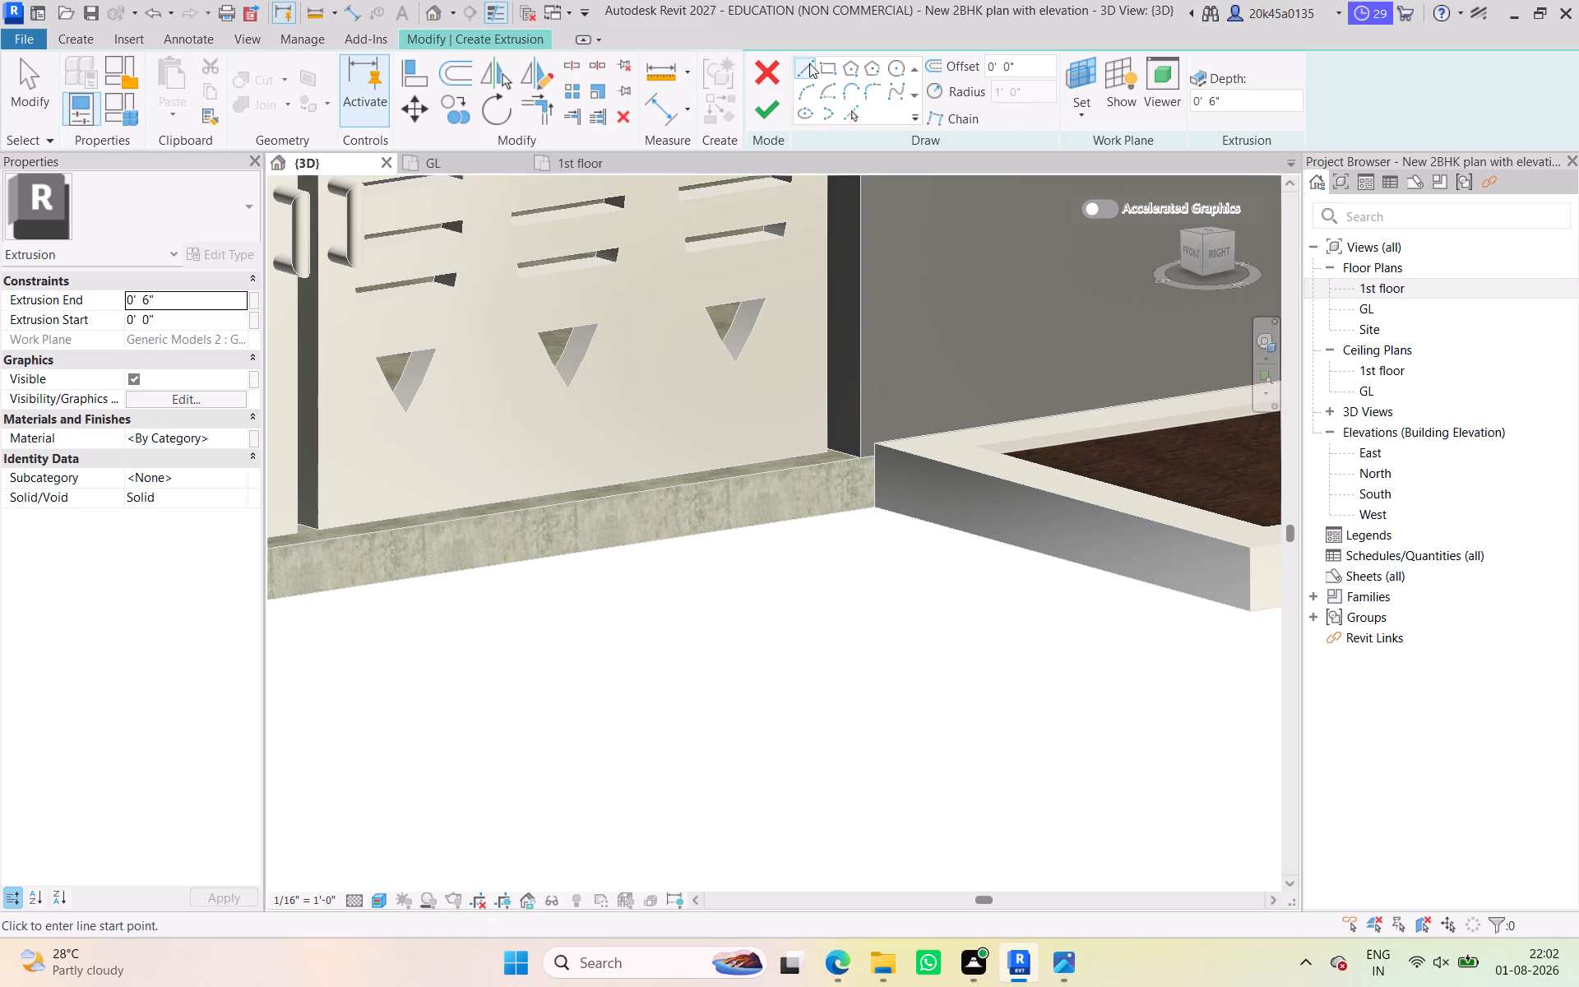
pyautogui.click(859, 109)
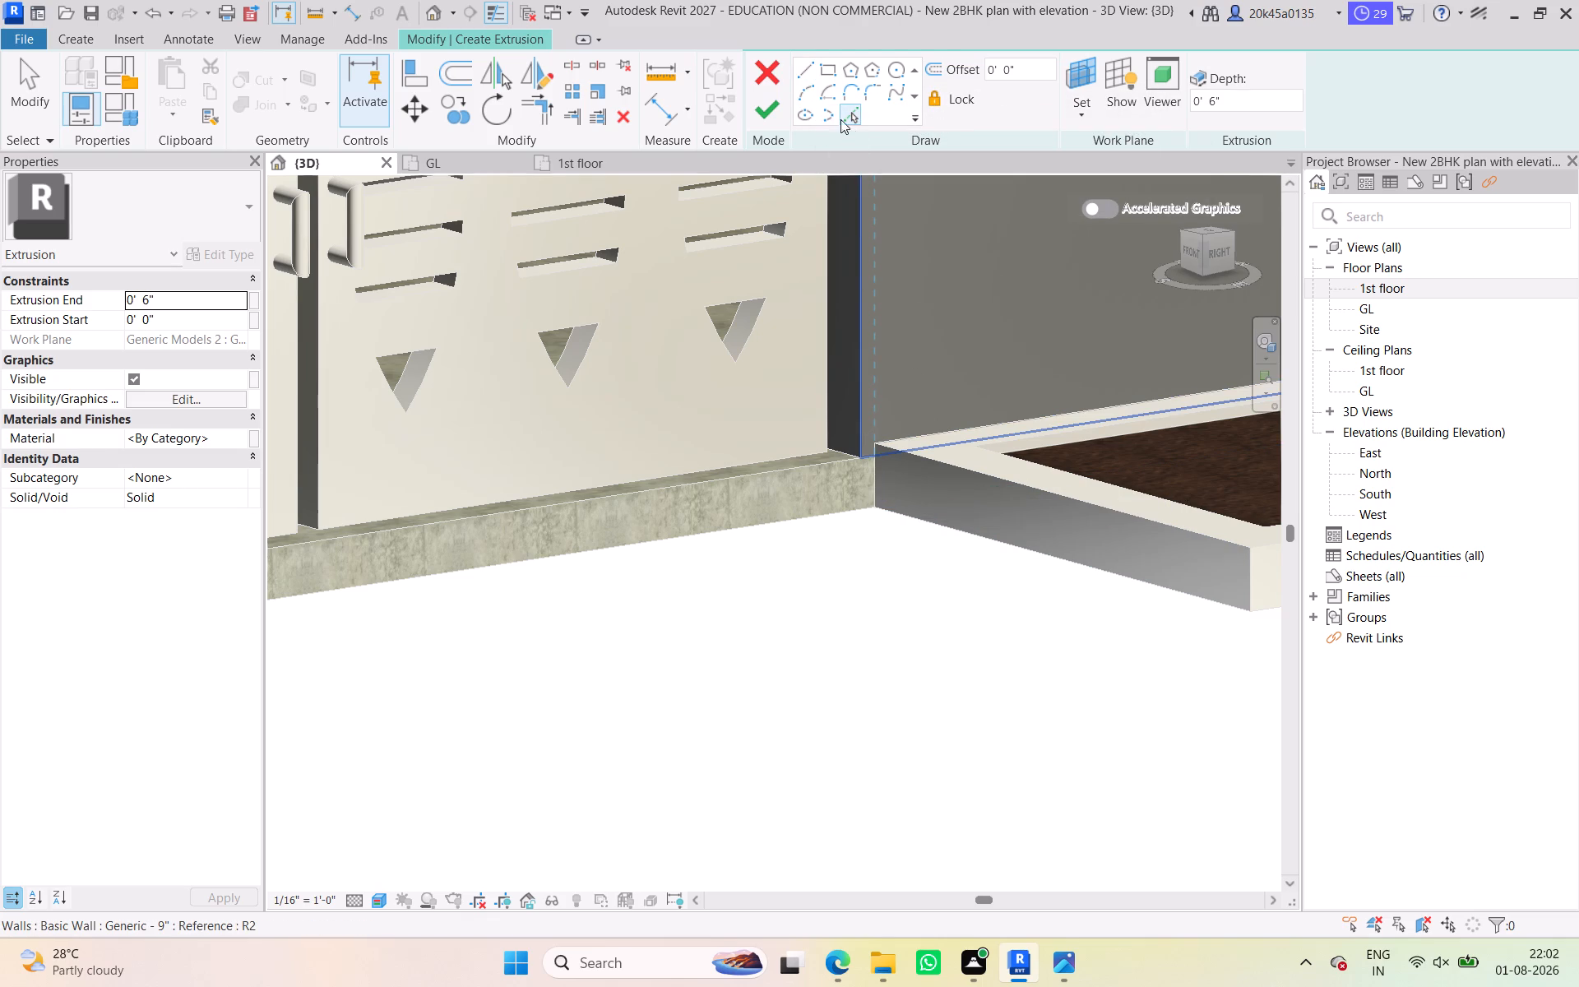
pyautogui.click(802, 76)
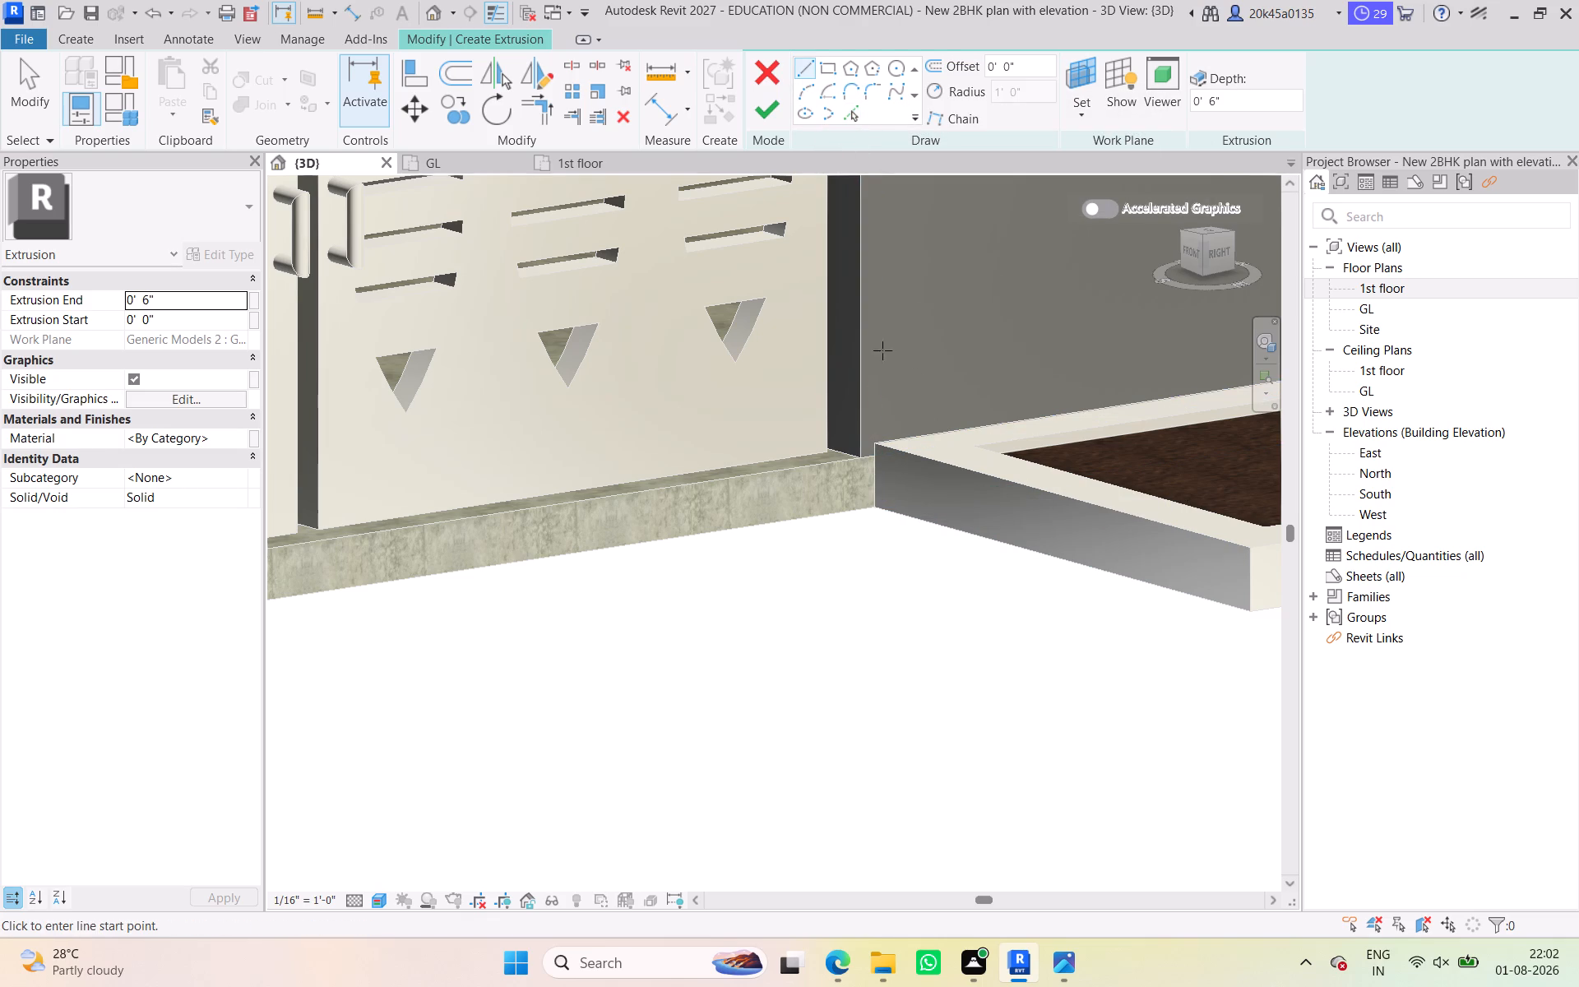
pyautogui.scroll(3, 866, 496)
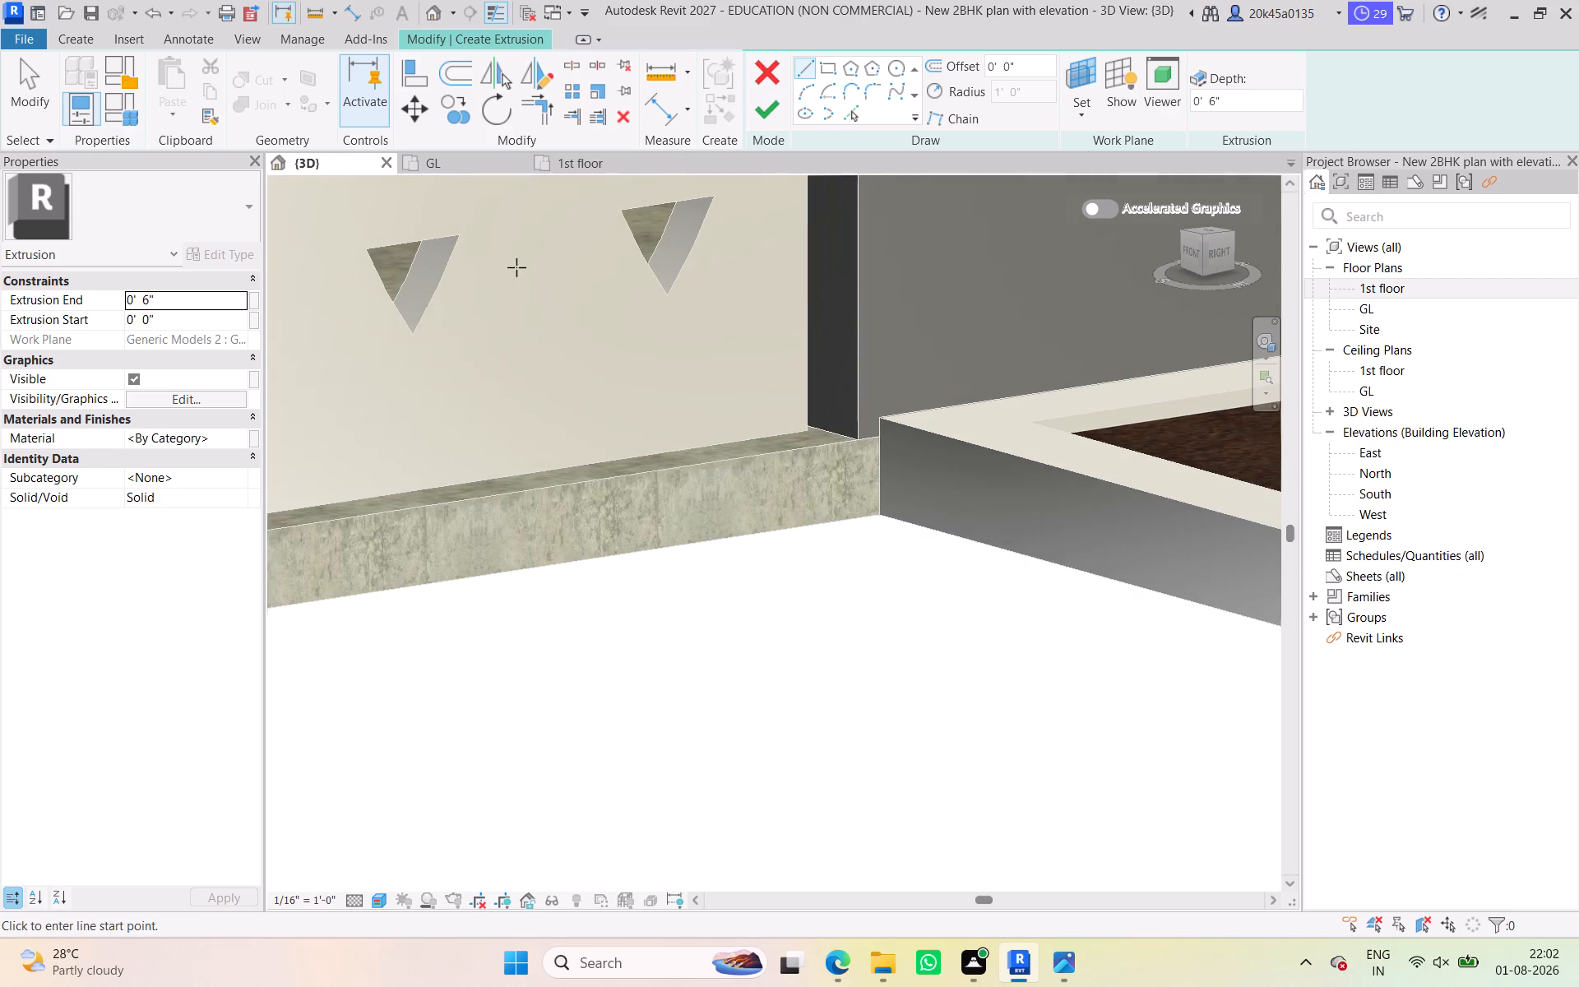
pyautogui.scroll(2, 847, 333)
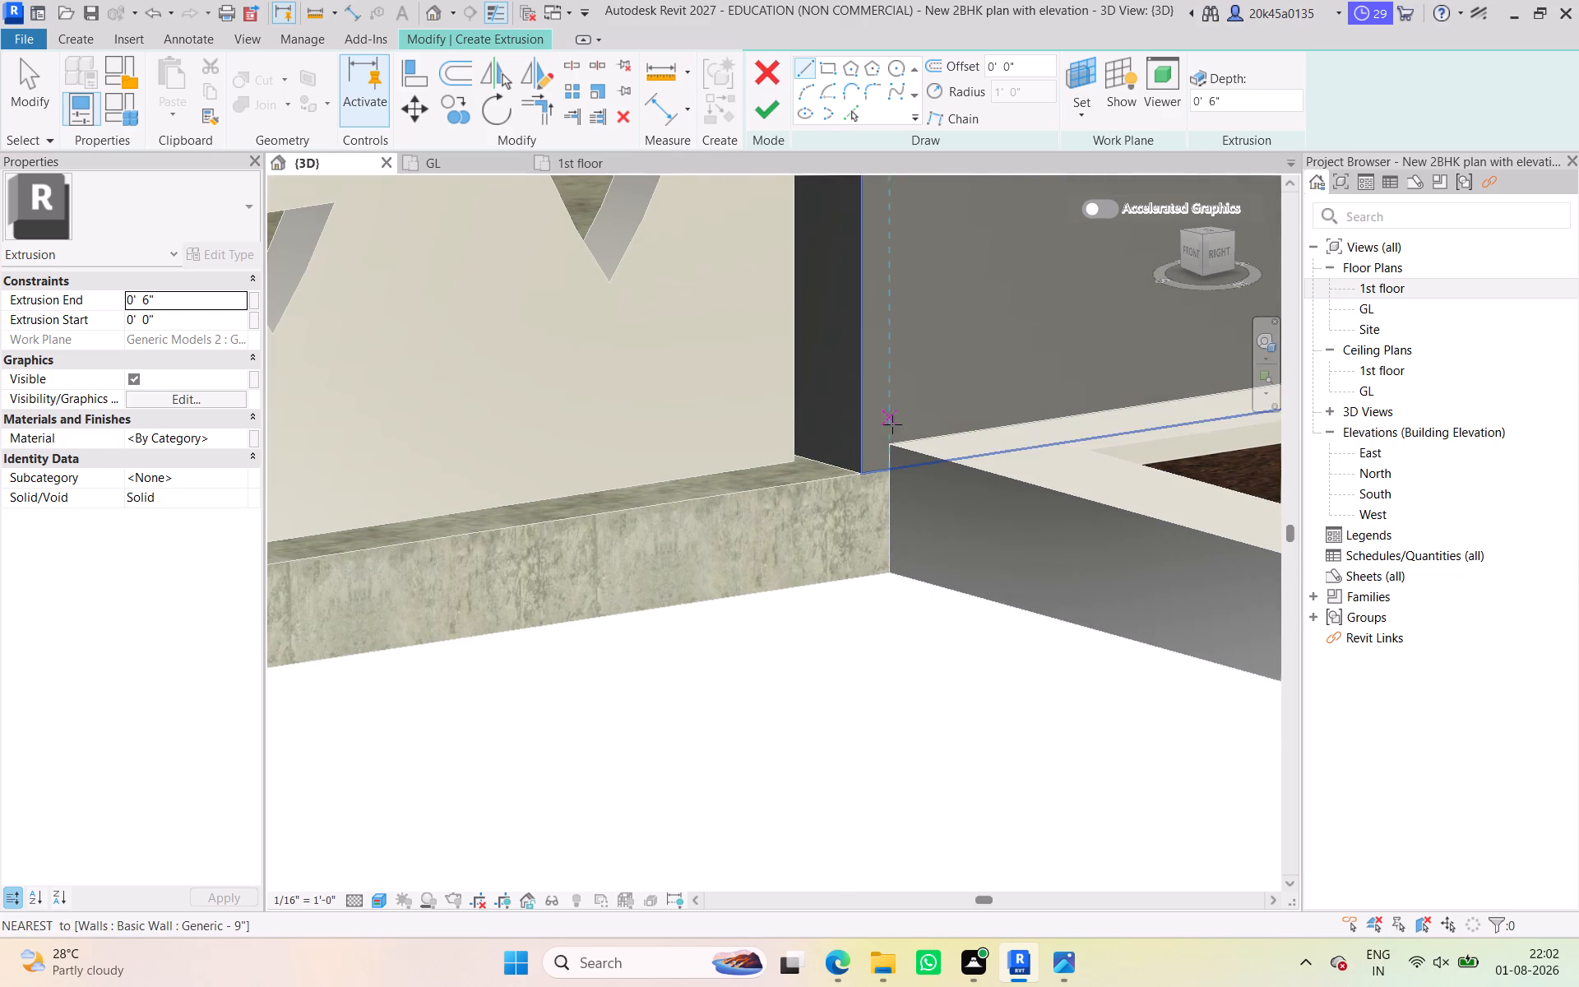
pyautogui.click(888, 444)
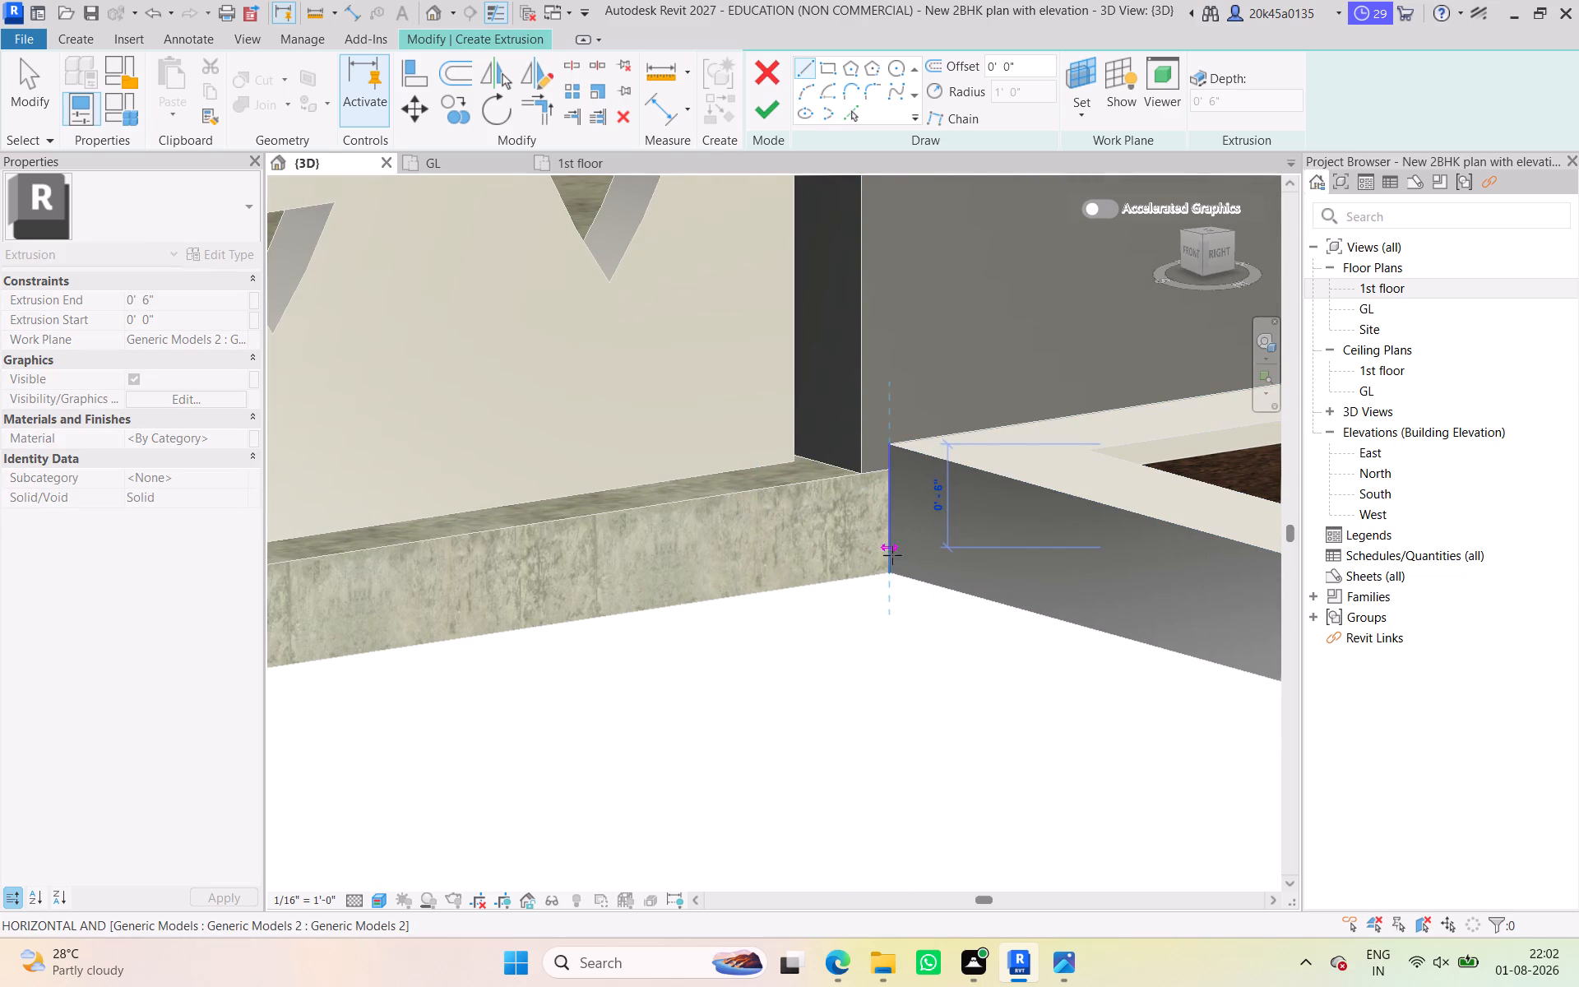
pyautogui.click(891, 564)
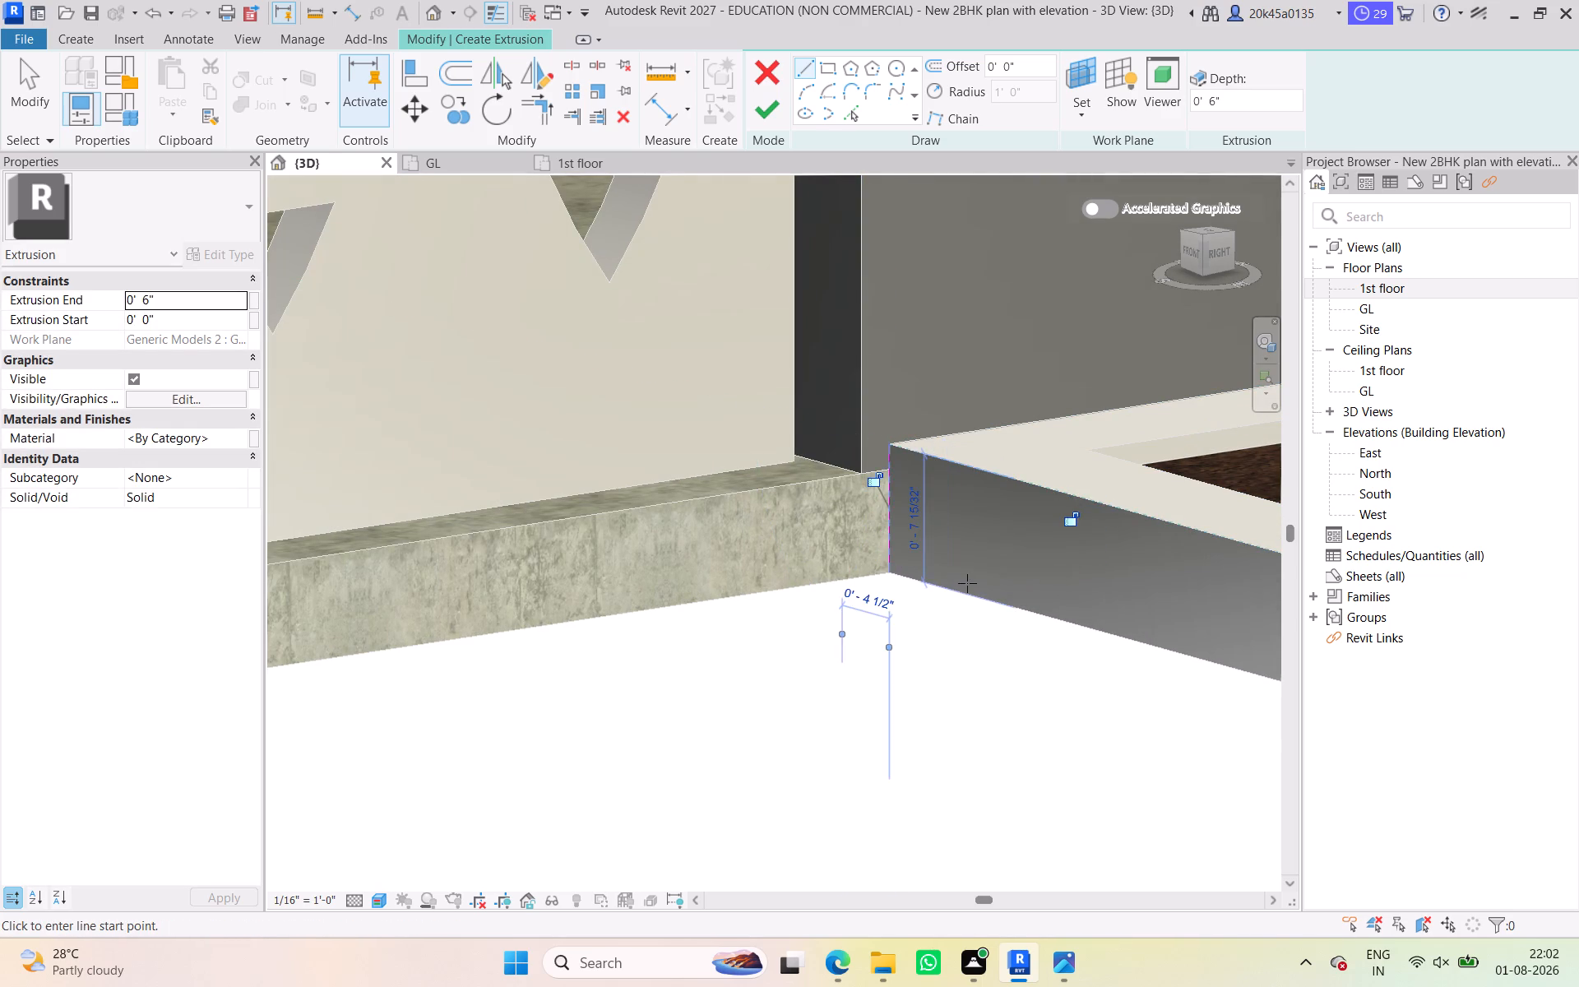
# Add the bottom edge of the strip's end face to the ramp profile as a sketch line.
pyautogui.scroll(-2, 961, 577)
pyautogui.moveTo(955, 570); pyautogui.dragTo(824, 452, button='middle')
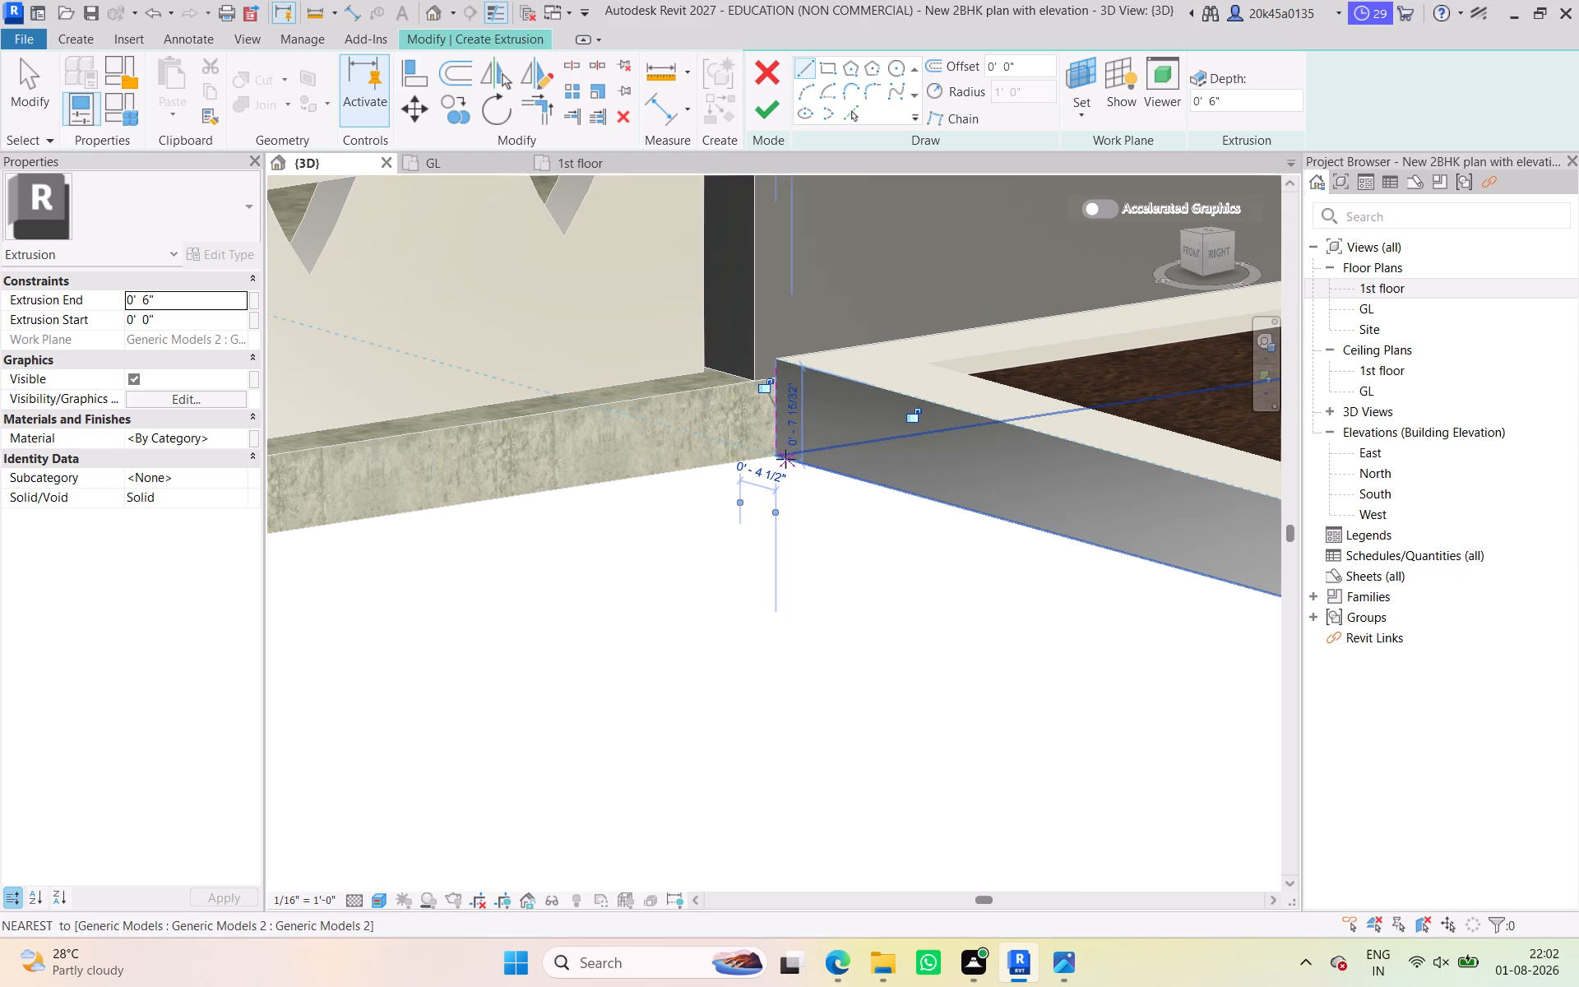
pyautogui.click(857, 118)
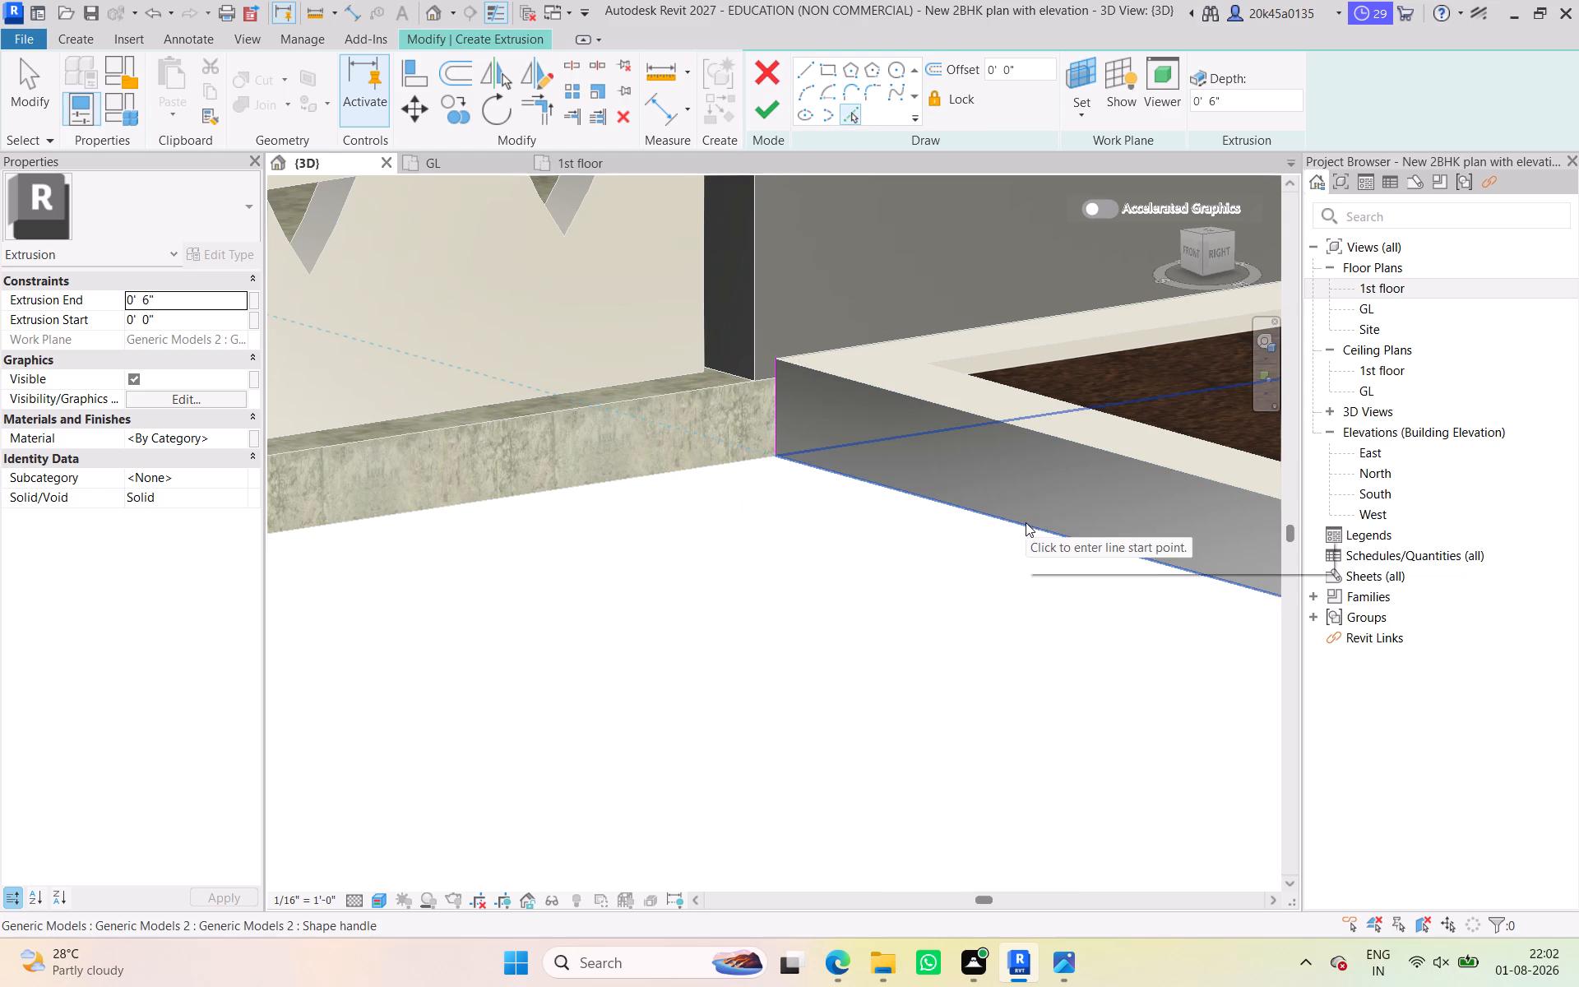
pyautogui.click(1026, 522)
pyautogui.scroll(4, 888, 490)
pyautogui.scroll(5, 794, 471)
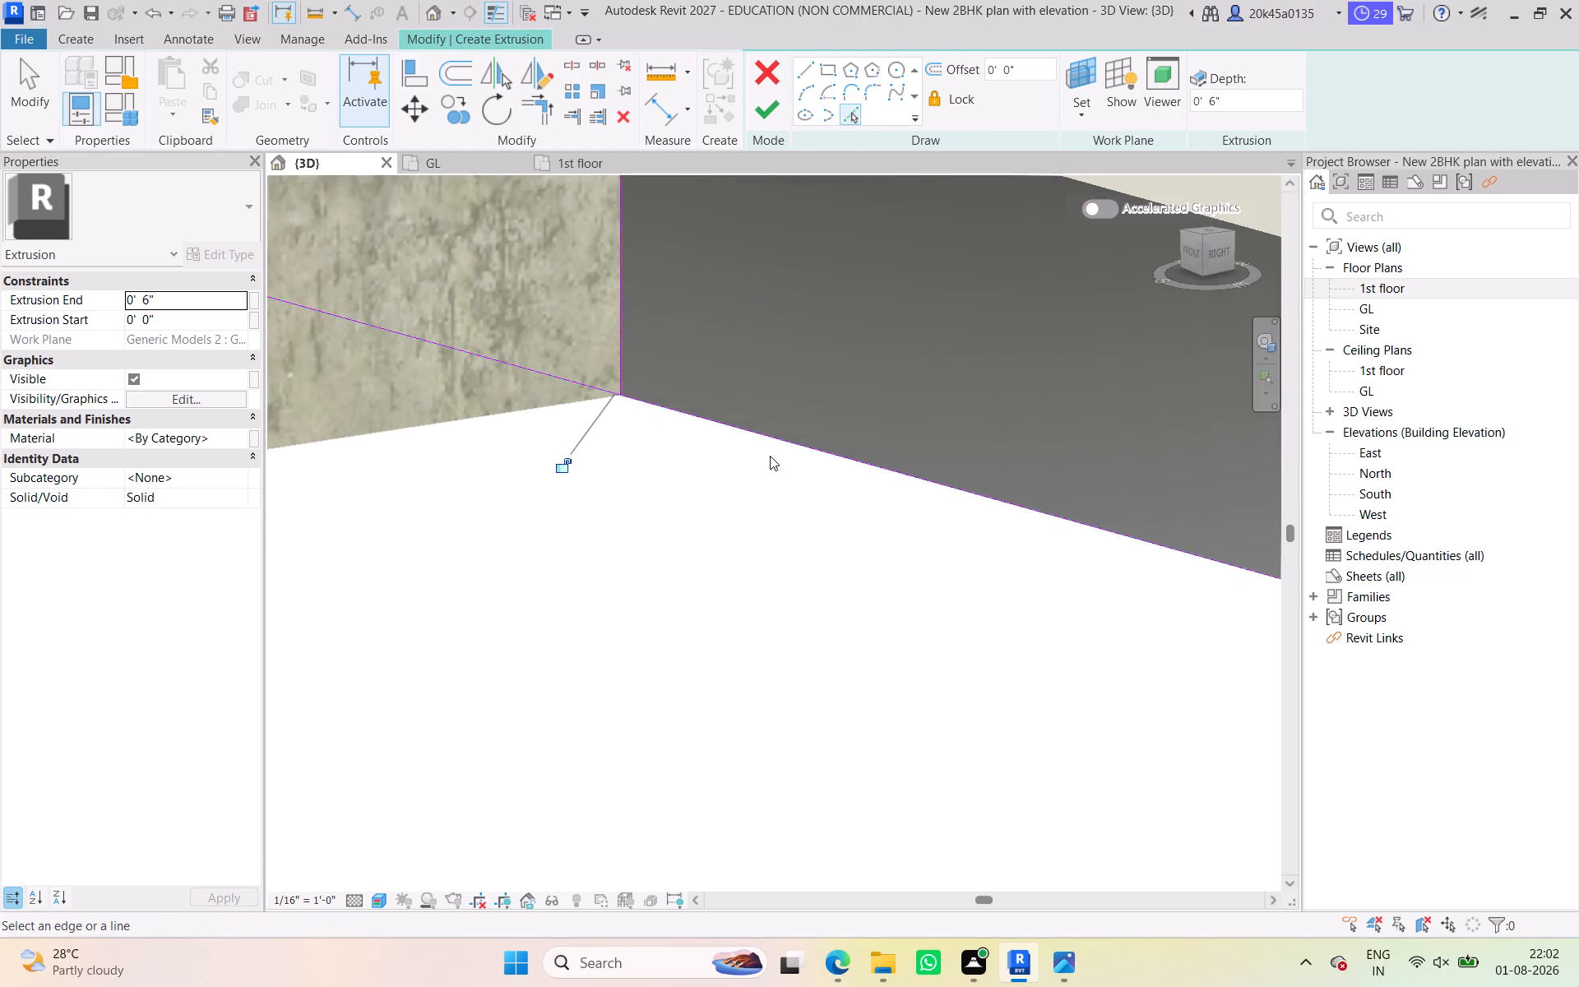
pyautogui.scroll(-2, 770, 456)
pyautogui.scroll(11, 528, 401)
pyautogui.scroll(-11, 635, 350)
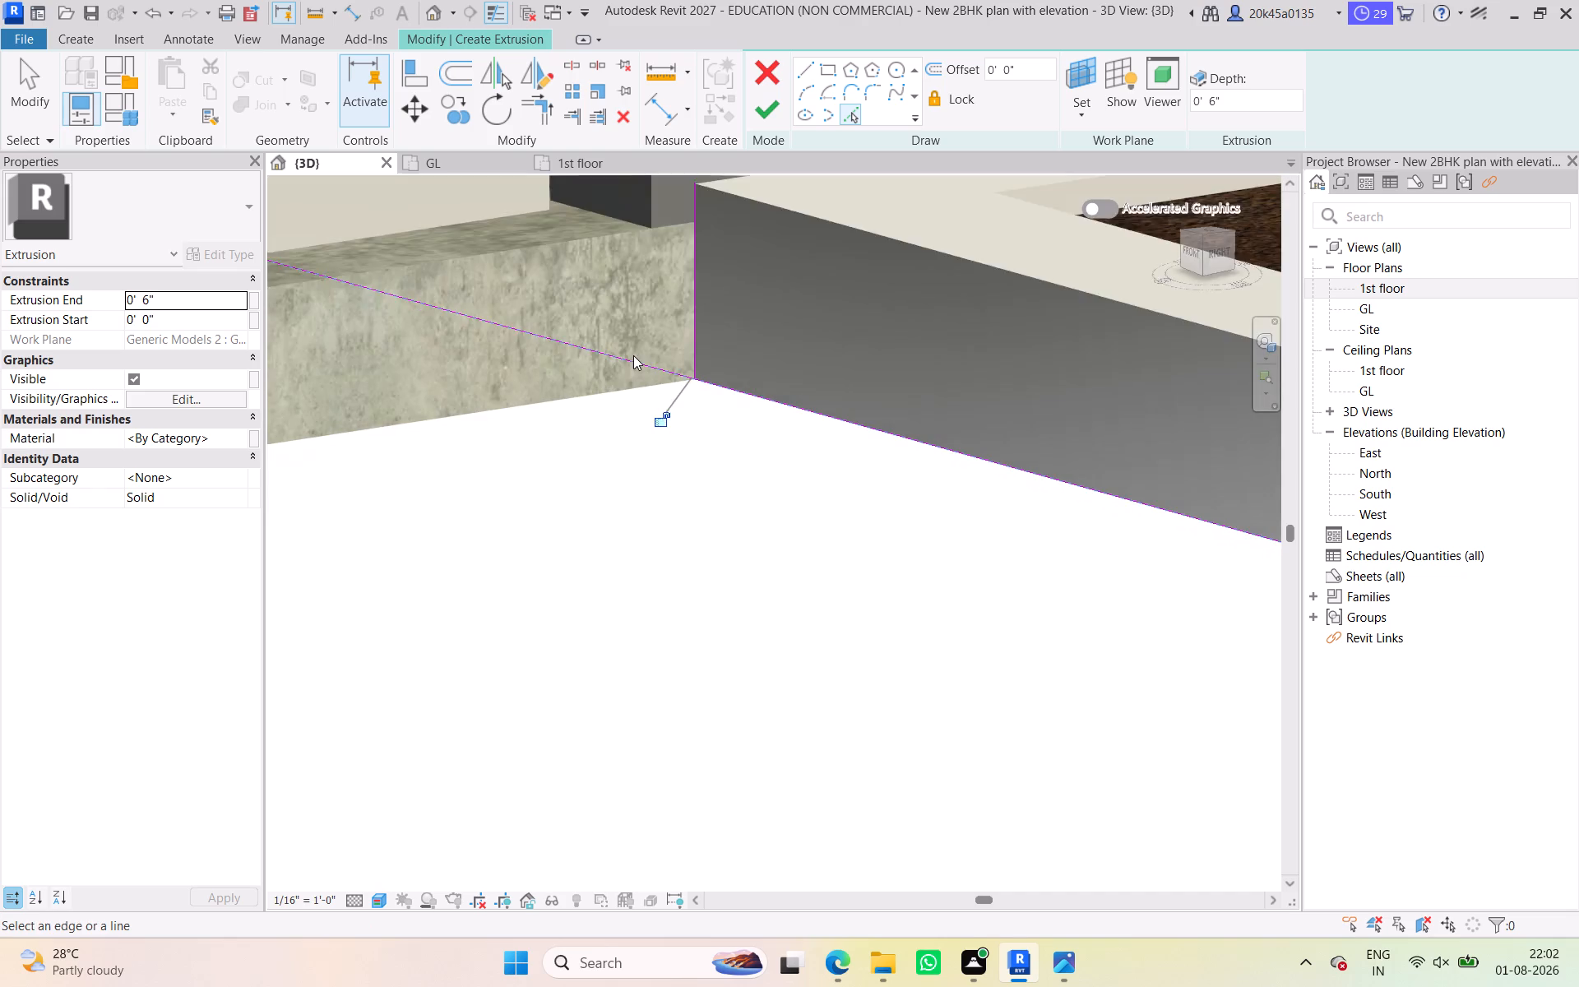
pyautogui.scroll(-6, 633, 355)
# Draw the ramp's sloping line from the top of the vertical edge to the outer bottom corner of the strip's end face.
pyautogui.click(805, 73)
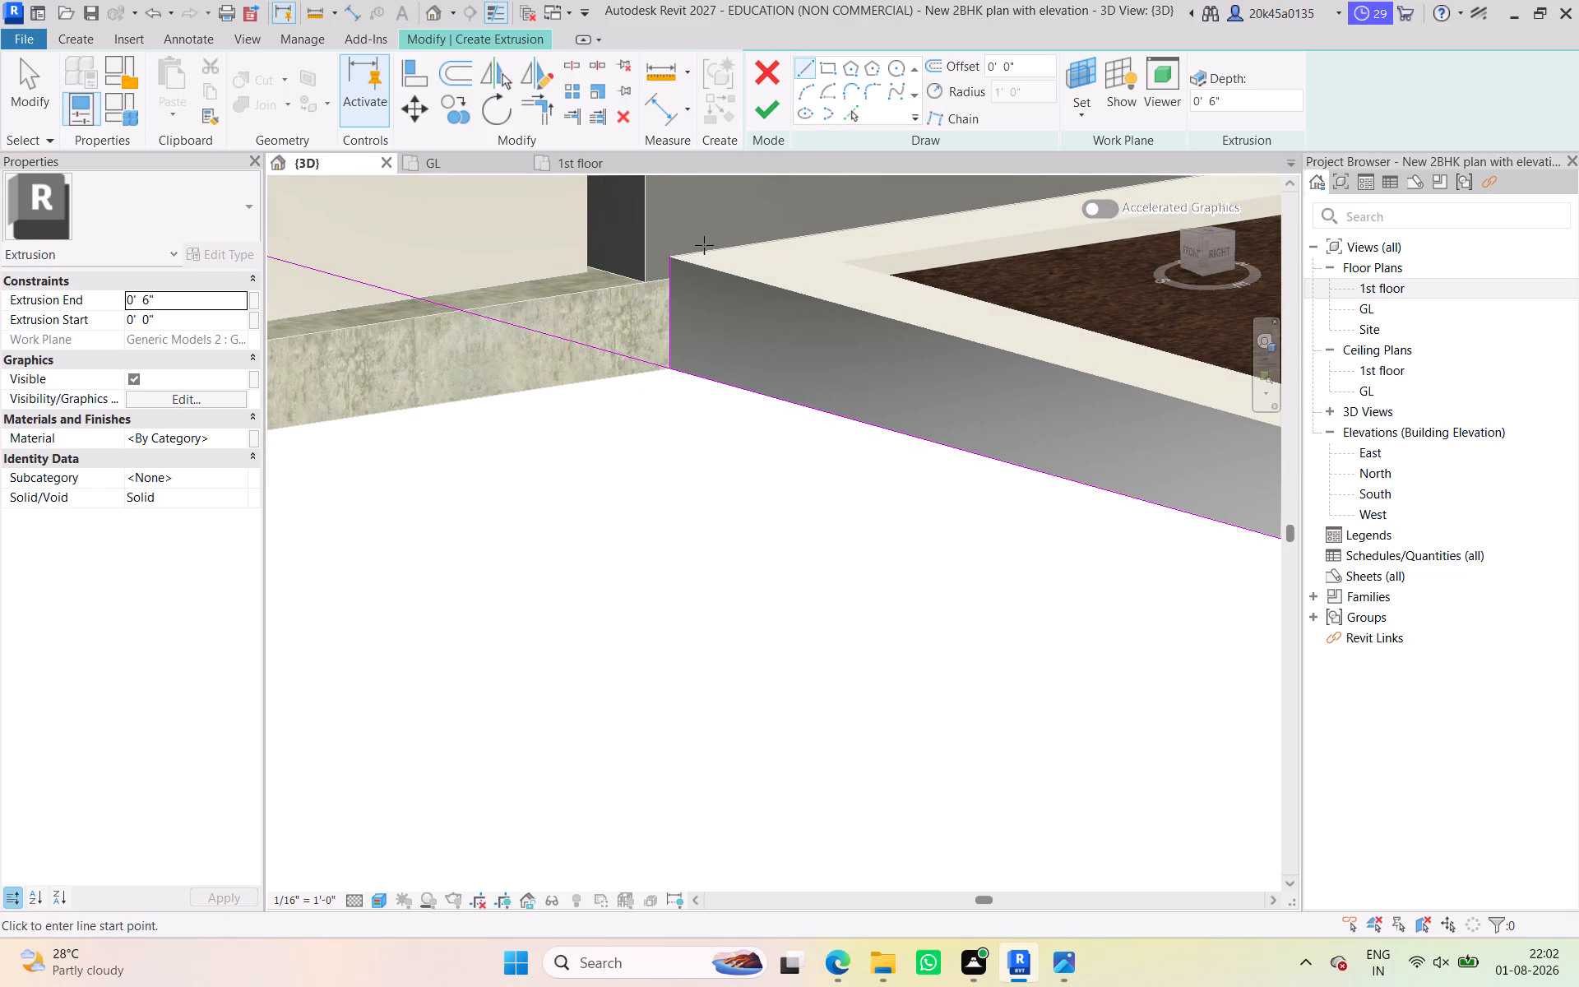
pyautogui.click(671, 257)
pyautogui.scroll(-3, 1021, 438)
pyautogui.moveTo(1012, 434); pyautogui.dragTo(590, 316, button='middle')
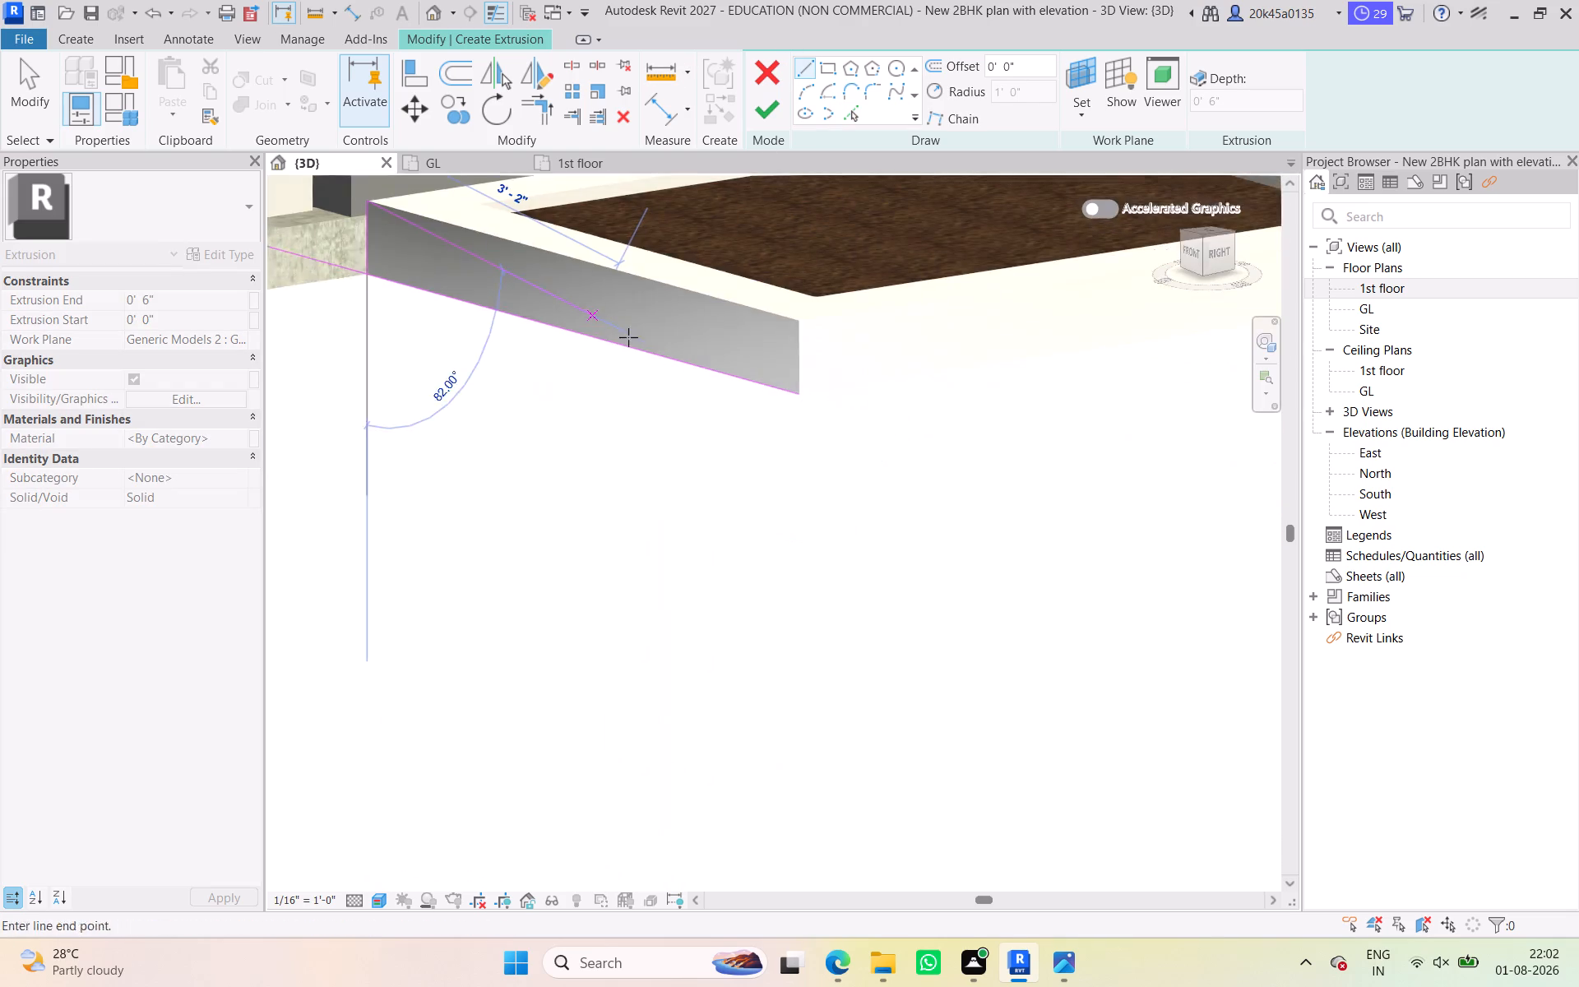
pyautogui.scroll(5, 826, 432)
pyautogui.scroll(3, 771, 345)
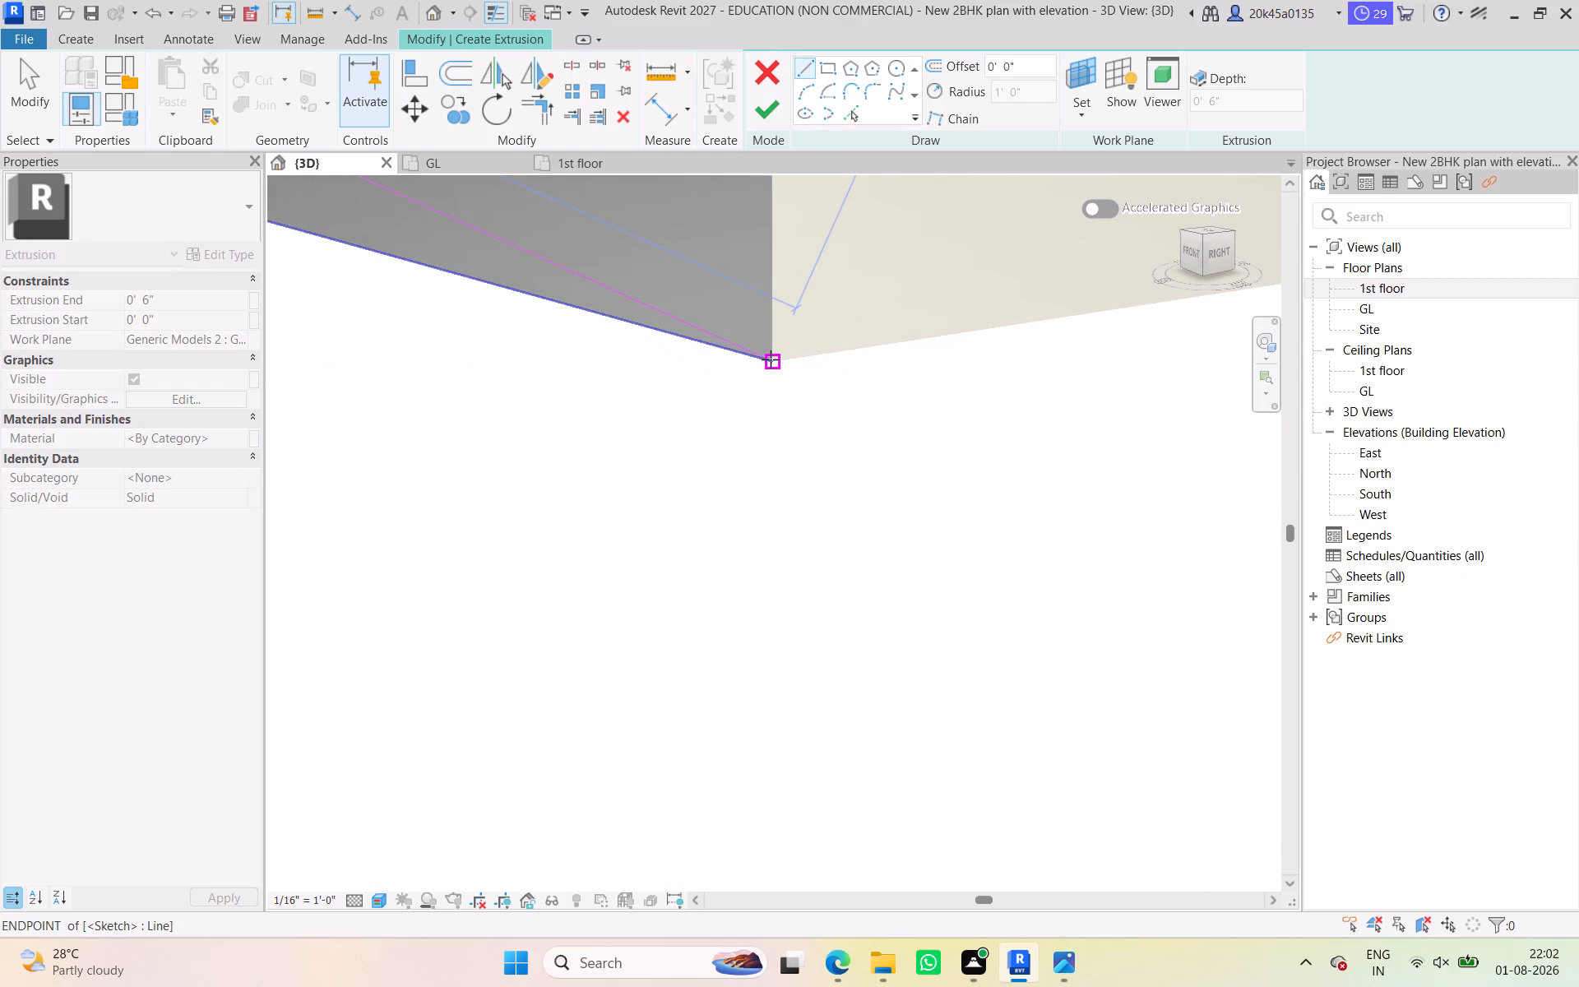
pyautogui.click(772, 363)
# Trim the bottom line to the vertical edge to close the triangular ramp profile, and finish the extrusion at 6" depth.
pyautogui.scroll(-4, 770, 362)
pyautogui.moveTo(772, 378); pyautogui.dragTo(1328, 531, button='middle')
pyautogui.scroll(1, 1202, 430)
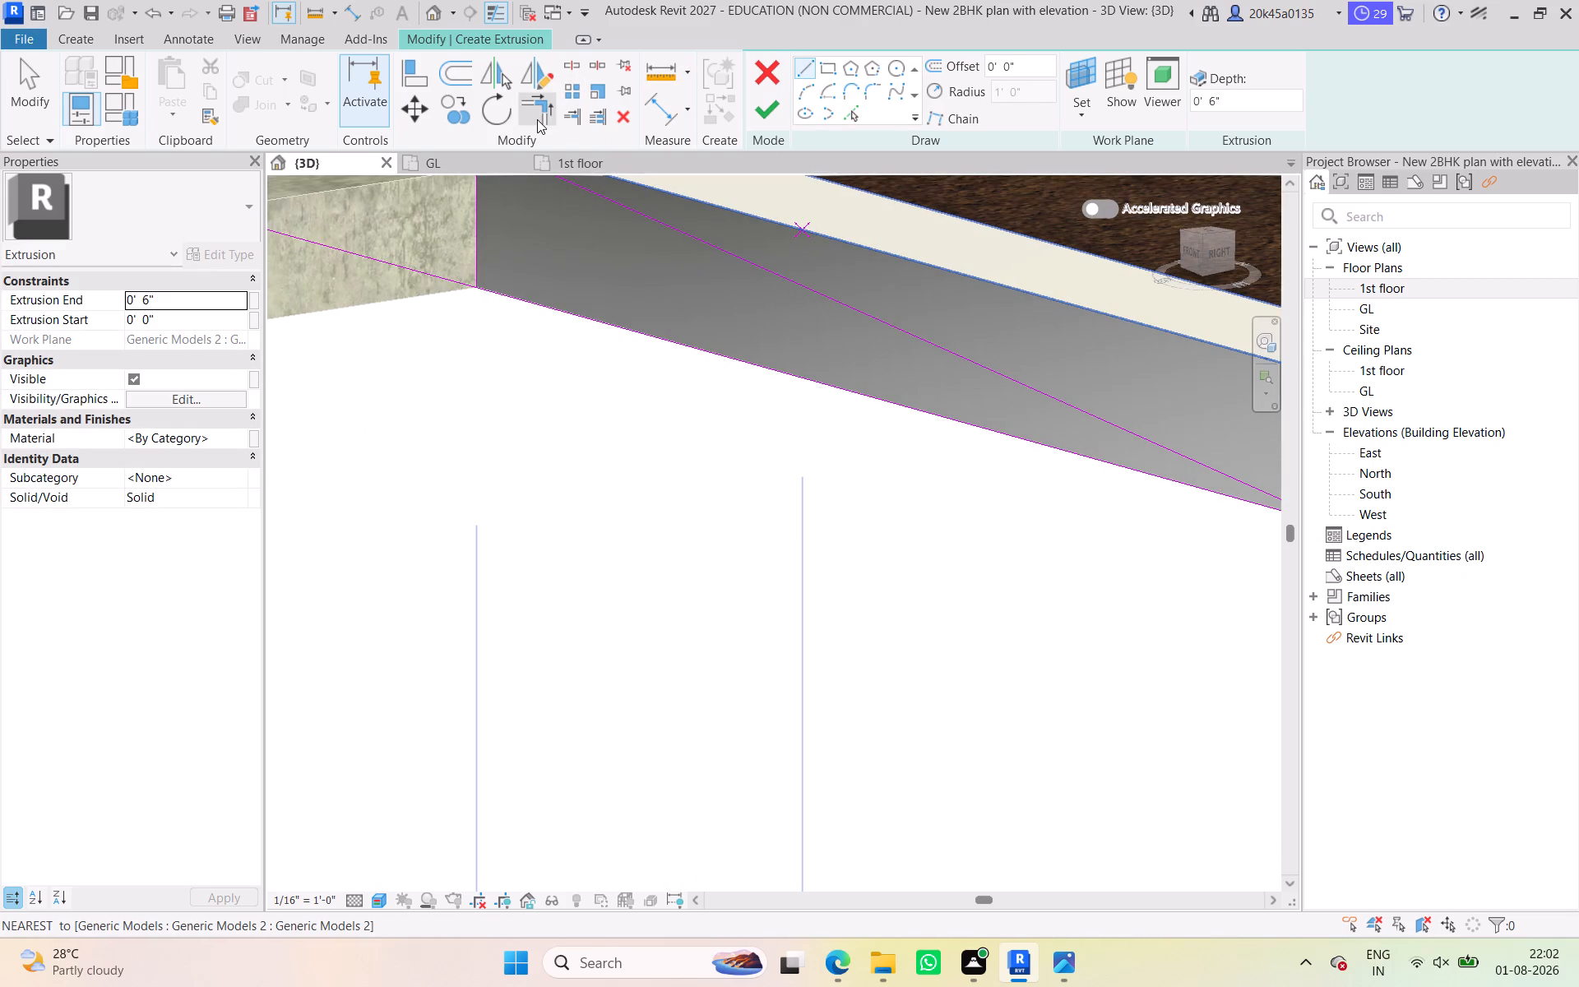
pyautogui.click(535, 119)
pyautogui.scroll(4, 576, 252)
pyautogui.moveTo(641, 353); pyautogui.dragTo(784, 461, button='middle')
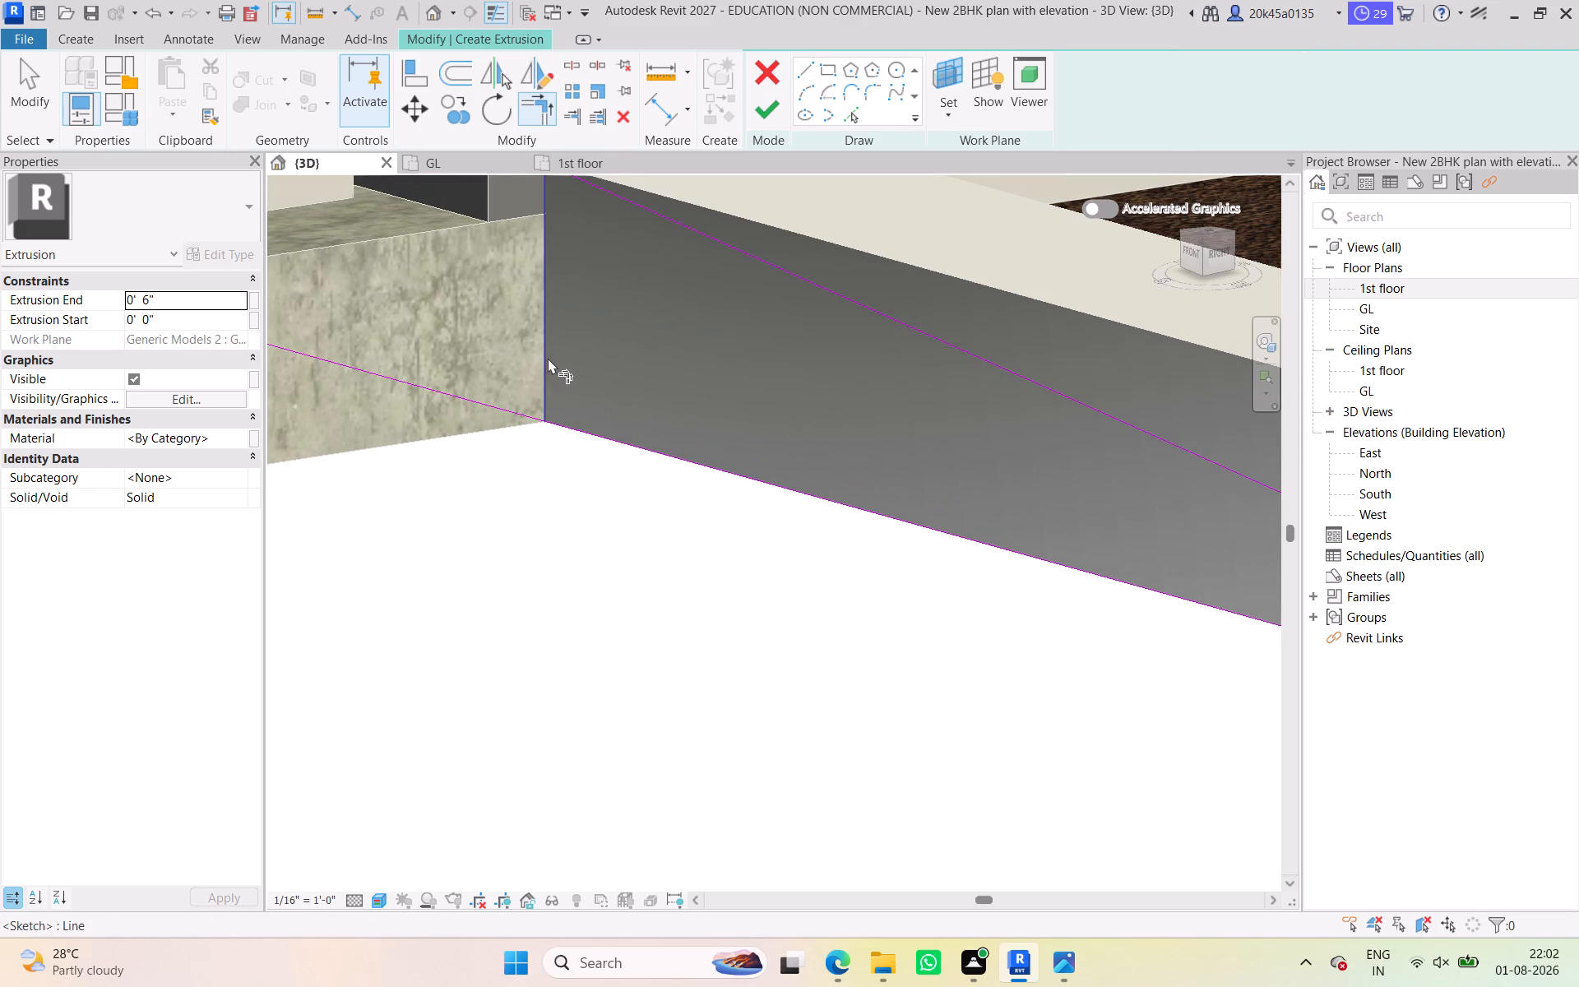
pyautogui.click(545, 358)
pyautogui.click(594, 433)
pyautogui.scroll(-3, 570, 373)
pyautogui.middleClick(575, 442)
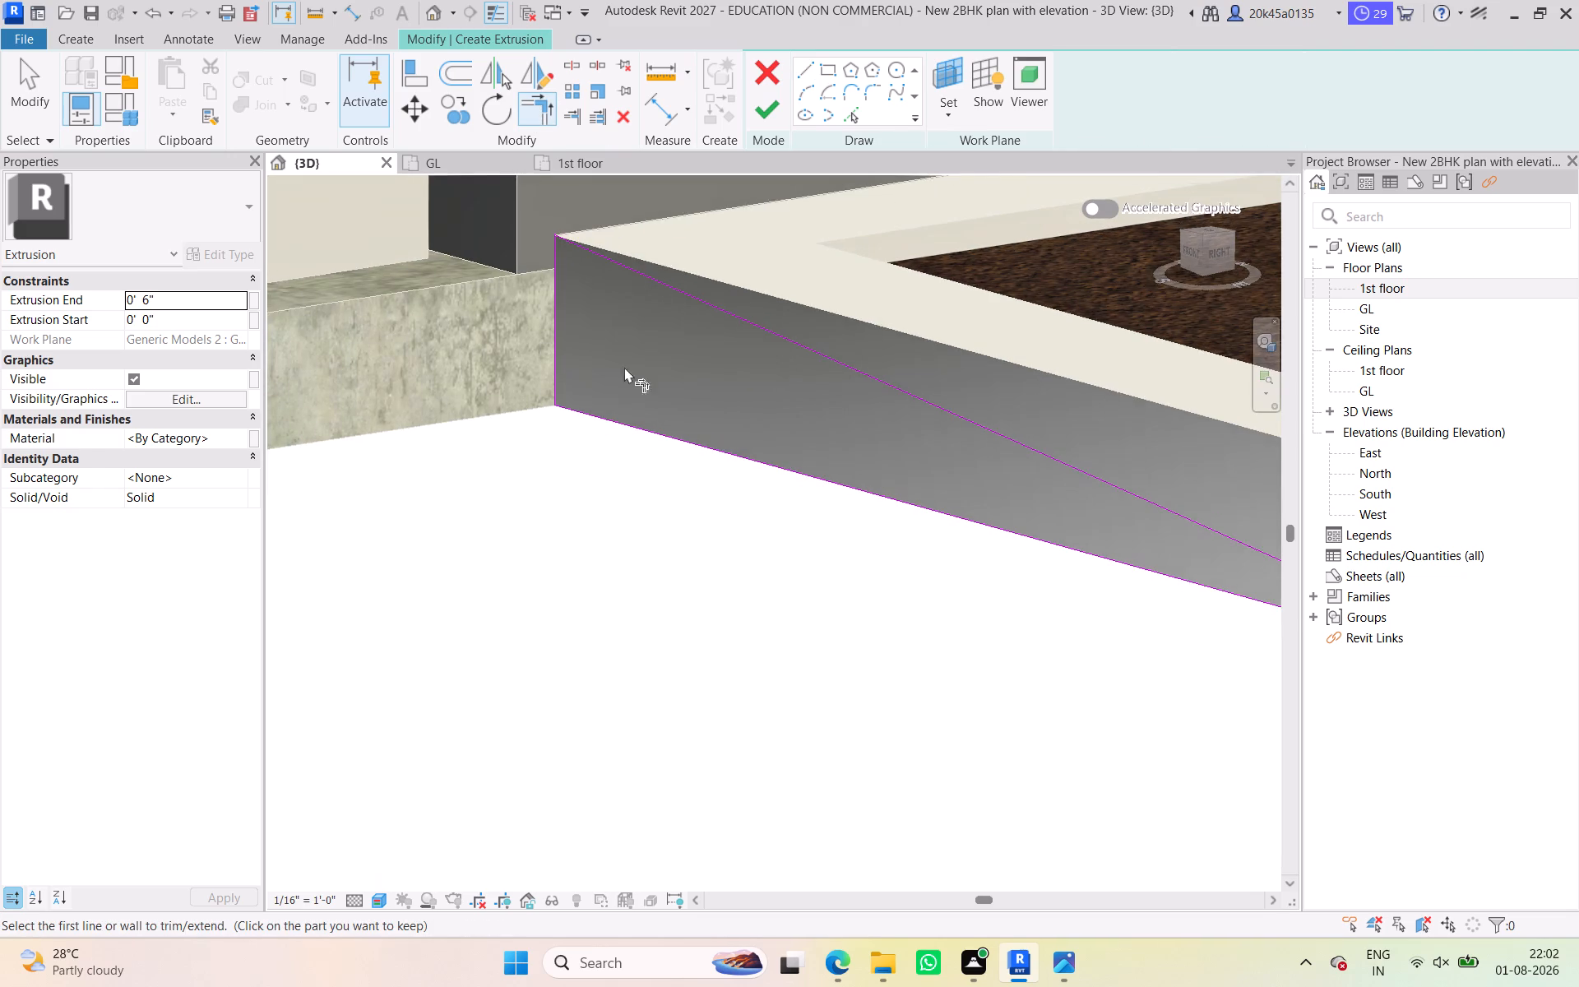
pyautogui.scroll(-3, 641, 338)
pyautogui.click(764, 112)
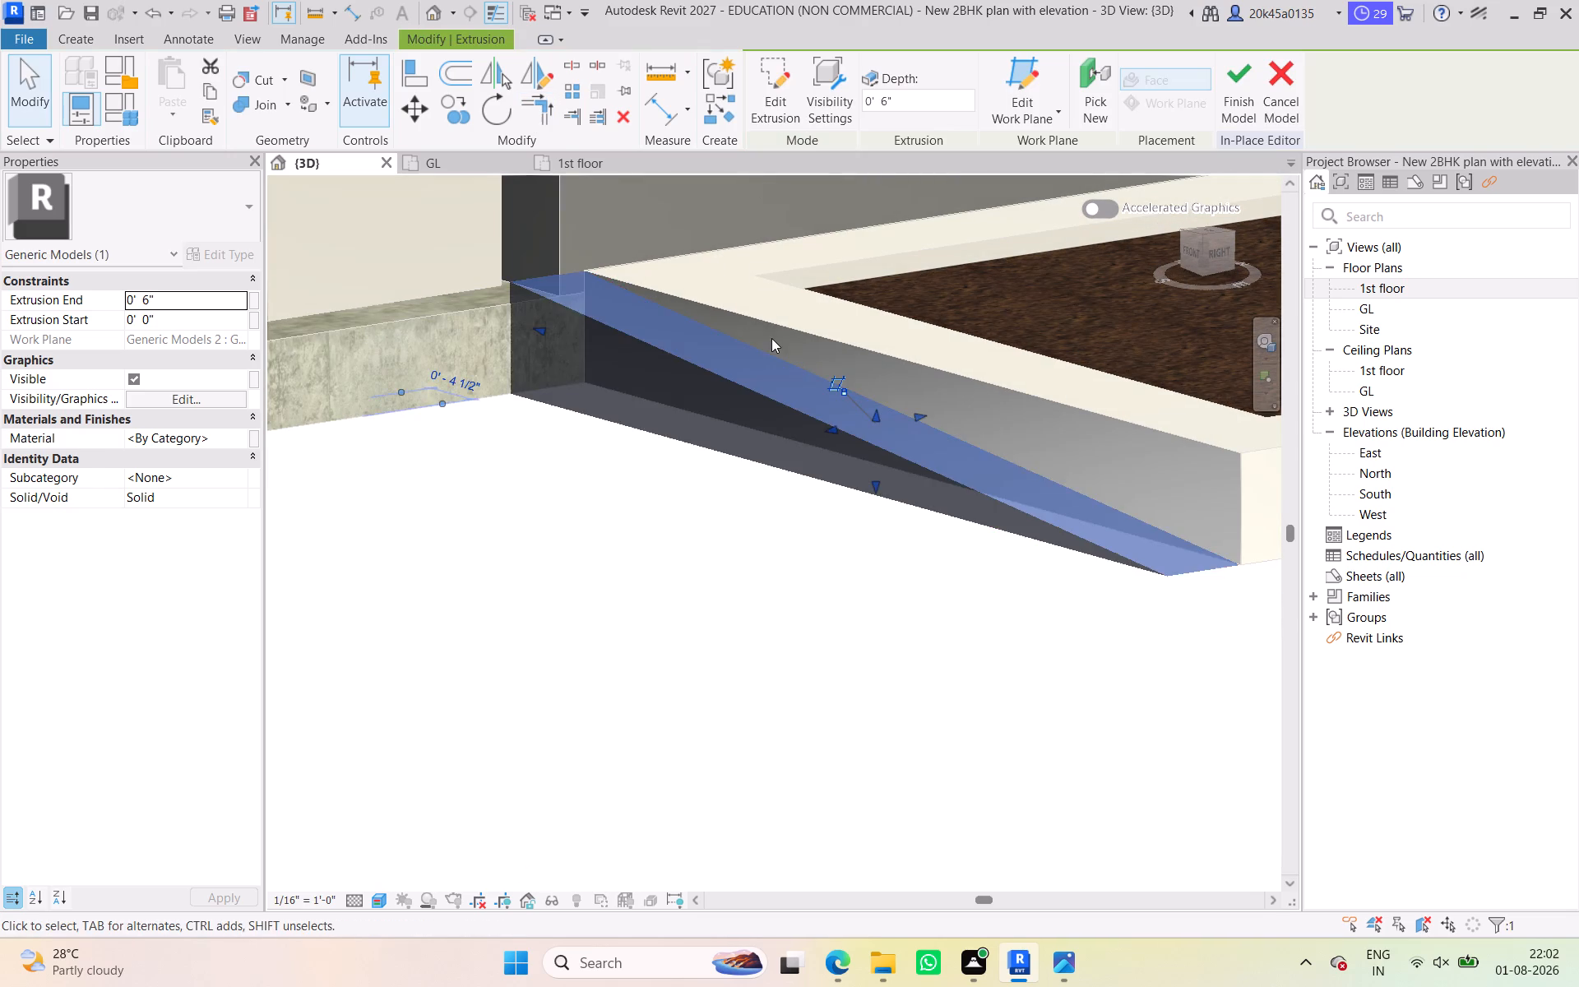
# Stretch the ramp extrusion across the full gate opening to the opposite strip's end face, 12' 10 1/2" deep, and finish the in-place model.
pyautogui.scroll(-3, 771, 345)
pyautogui.moveTo(768, 343); pyautogui.dragTo(779, 271, button='middle')
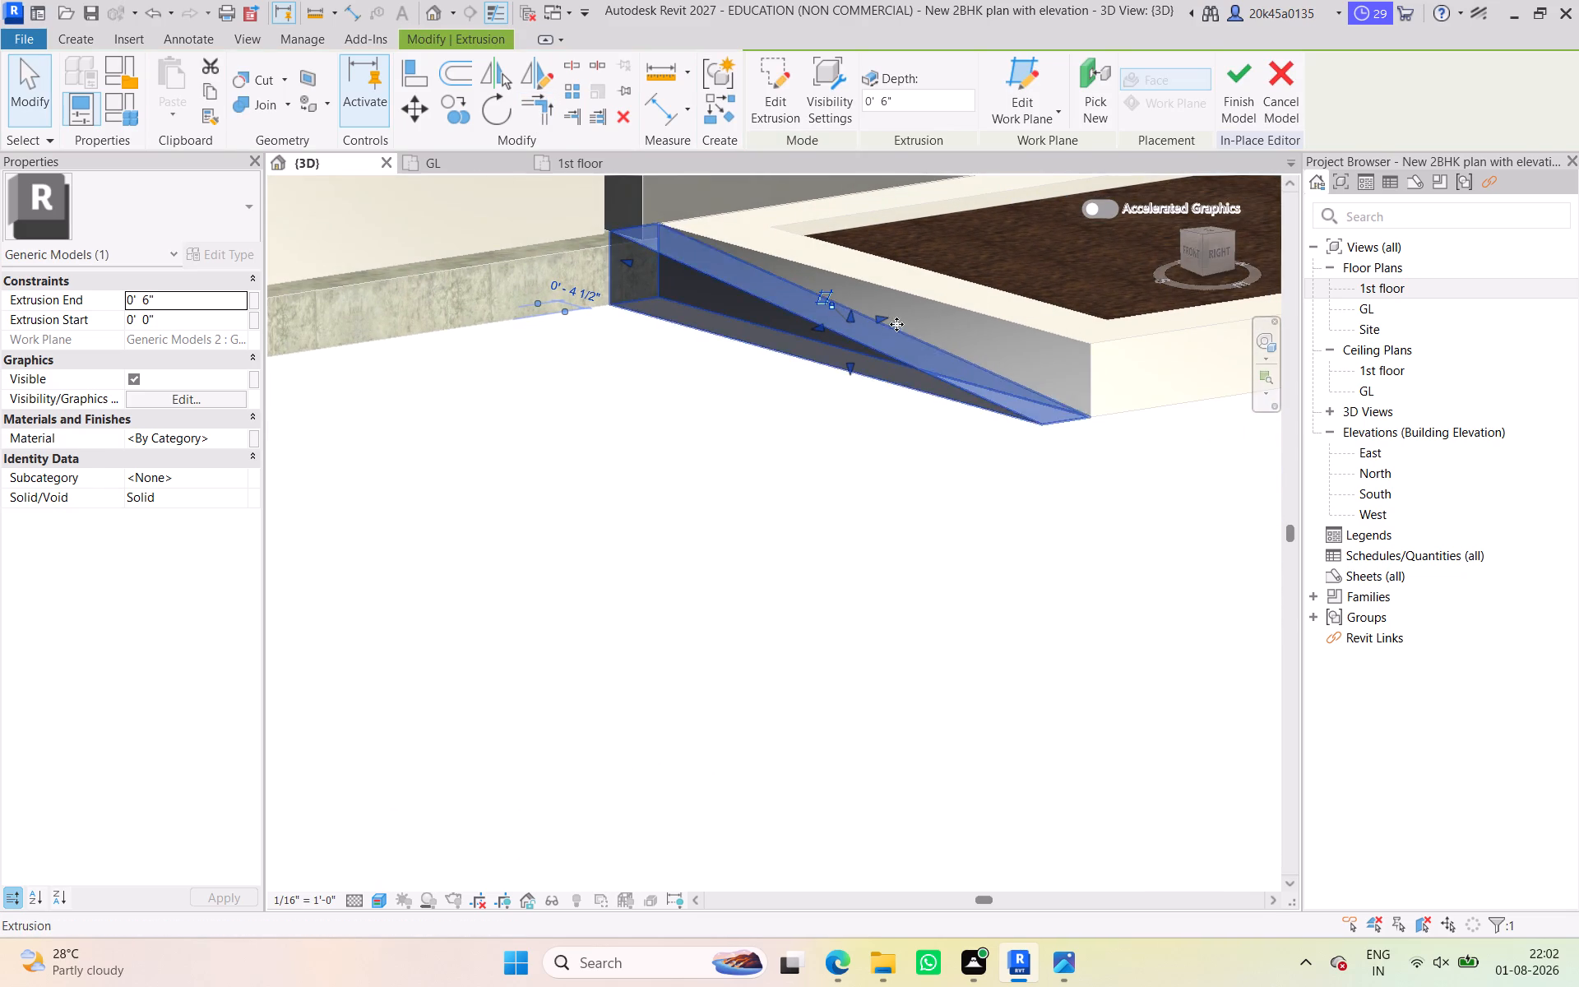
pyautogui.scroll(-1, 894, 326)
pyautogui.moveTo(895, 324); pyautogui.dragTo(1141, 215, button='middle')
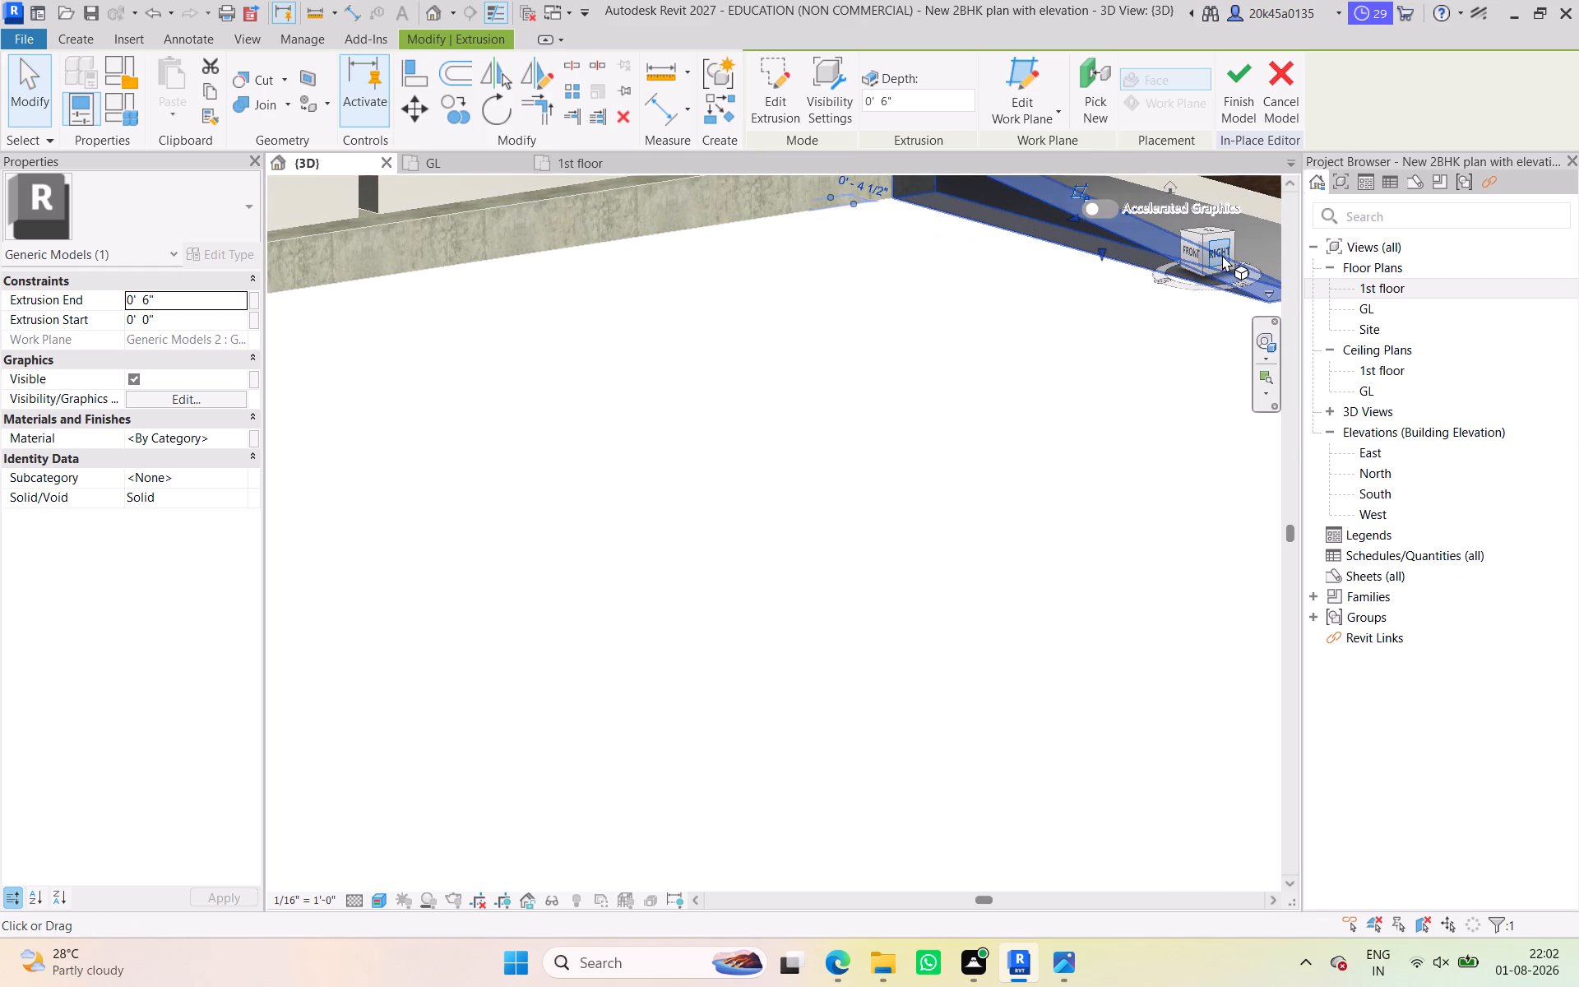
pyautogui.click(1220, 257)
pyautogui.scroll(-2, 970, 304)
pyautogui.moveTo(968, 304); pyautogui.dragTo(1013, 262, button='middle')
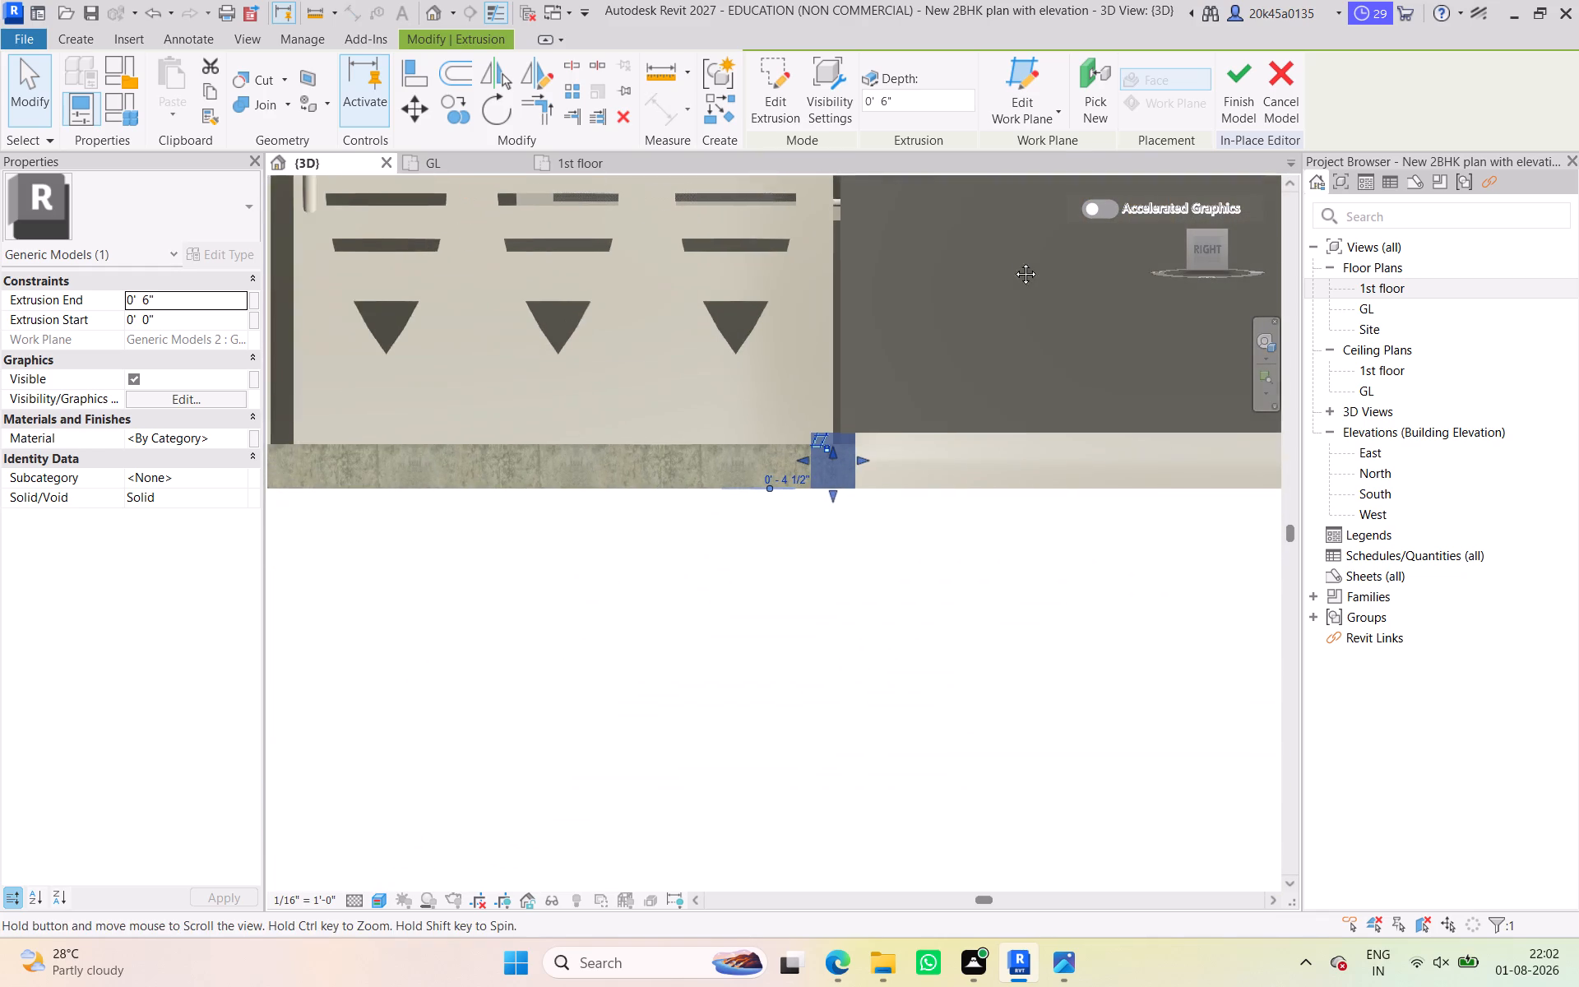
pyautogui.moveTo(1013, 262); pyautogui.dragTo(1011, 261, button='middle')
pyautogui.scroll(2, 869, 361)
pyautogui.scroll(-2, 821, 406)
pyautogui.moveTo(964, 402); pyautogui.dragTo(1137, 399, button='middle')
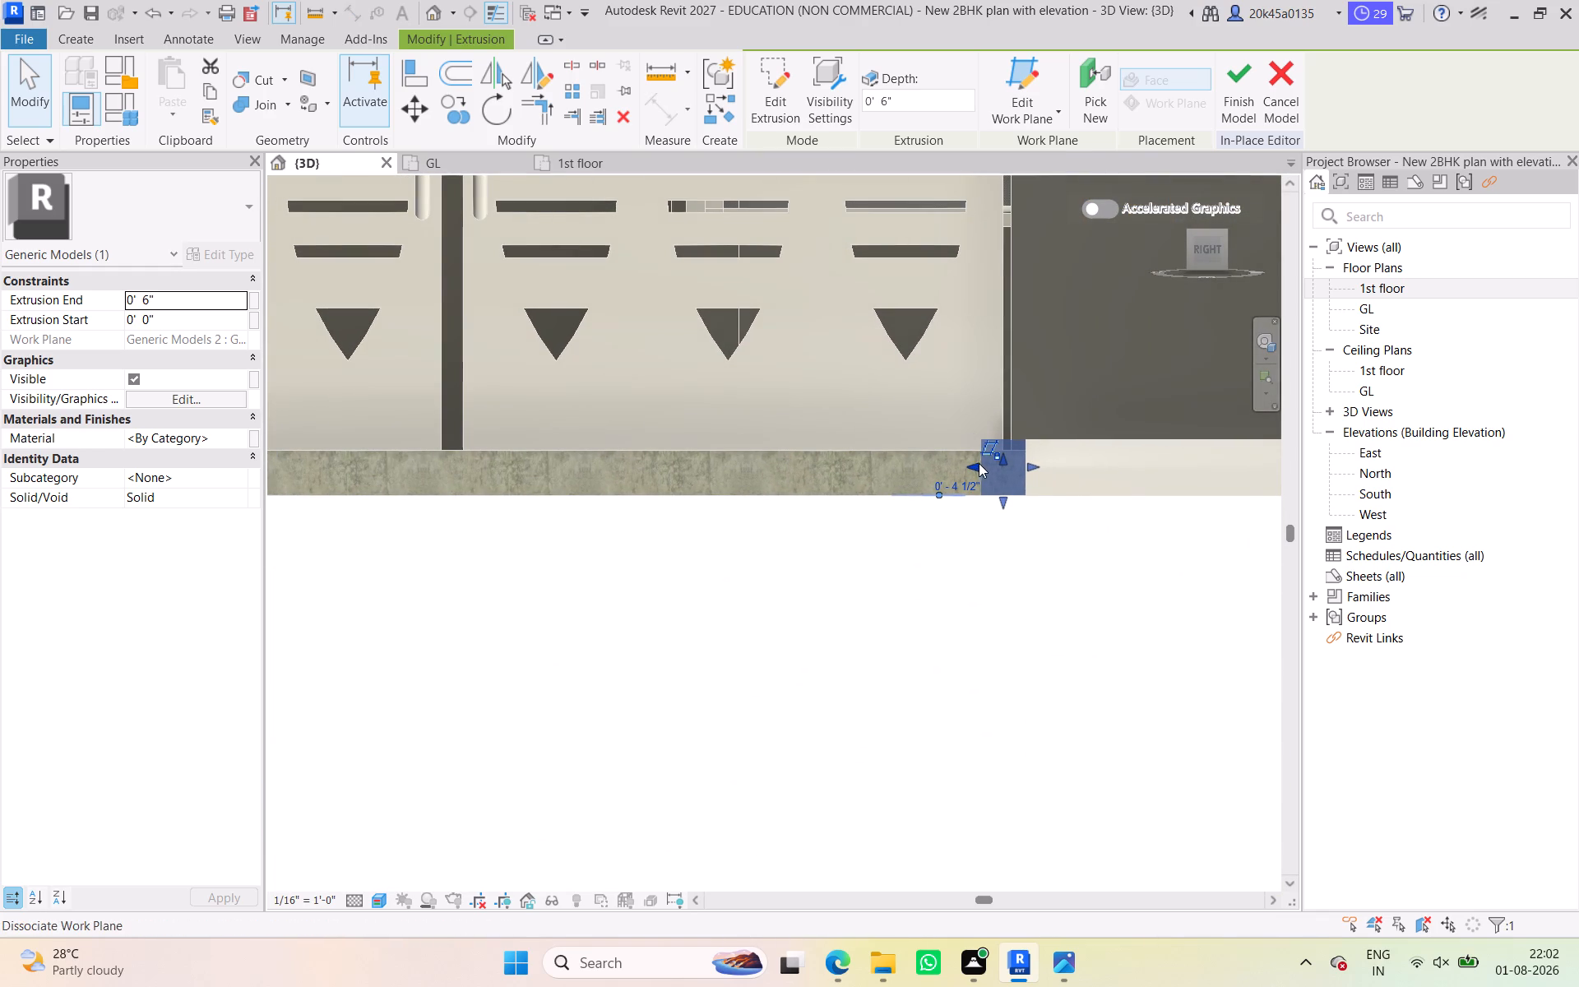
pyautogui.moveTo(971, 464); pyautogui.dragTo(609, 449)
pyautogui.scroll(-2, 593, 431)
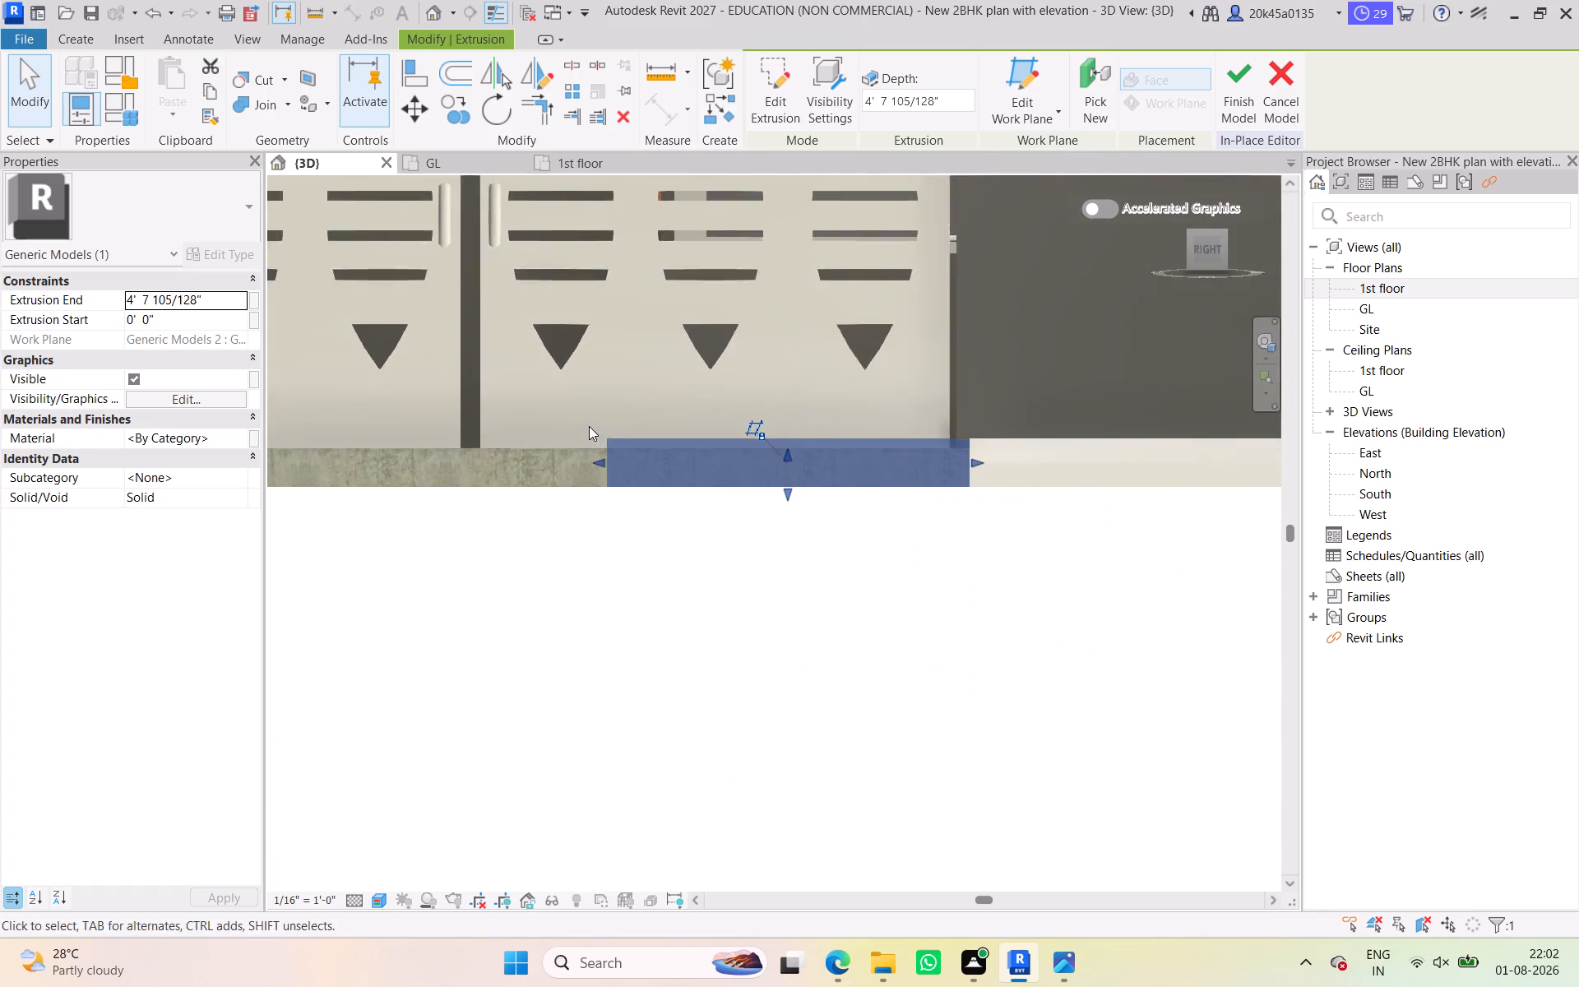
pyautogui.scroll(-1, 589, 426)
pyautogui.moveTo(637, 426); pyautogui.dragTo(1183, 437, button='middle')
pyautogui.moveTo(1134, 461); pyautogui.dragTo(678, 467)
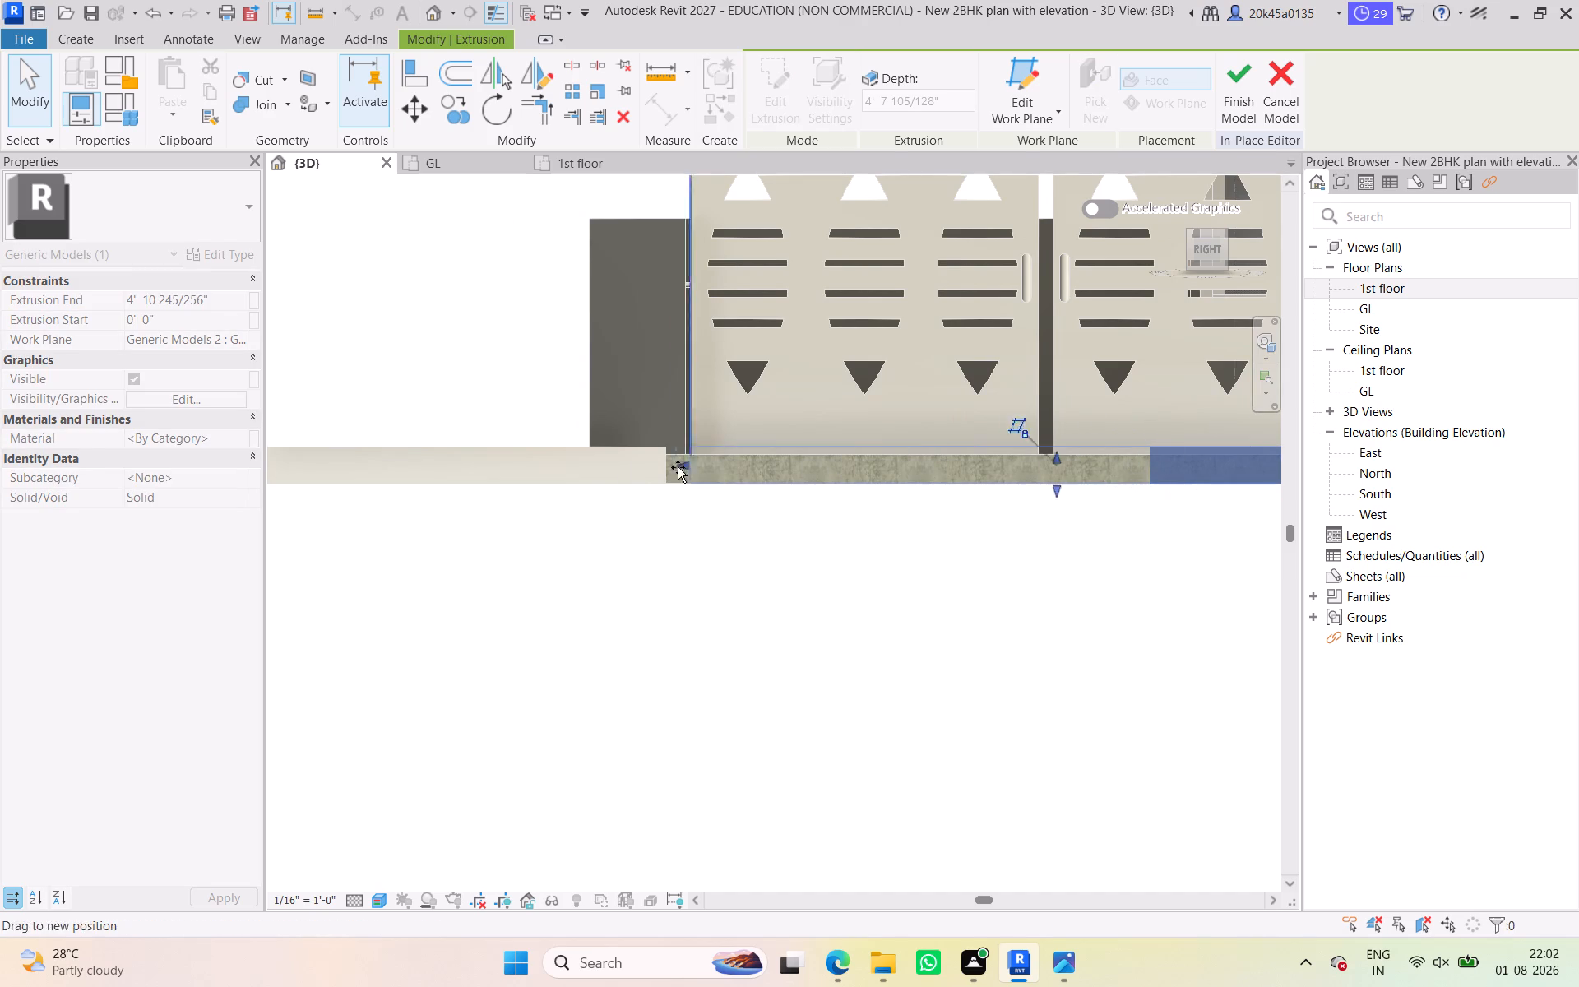
pyautogui.moveTo(678, 467); pyautogui.dragTo(664, 467)
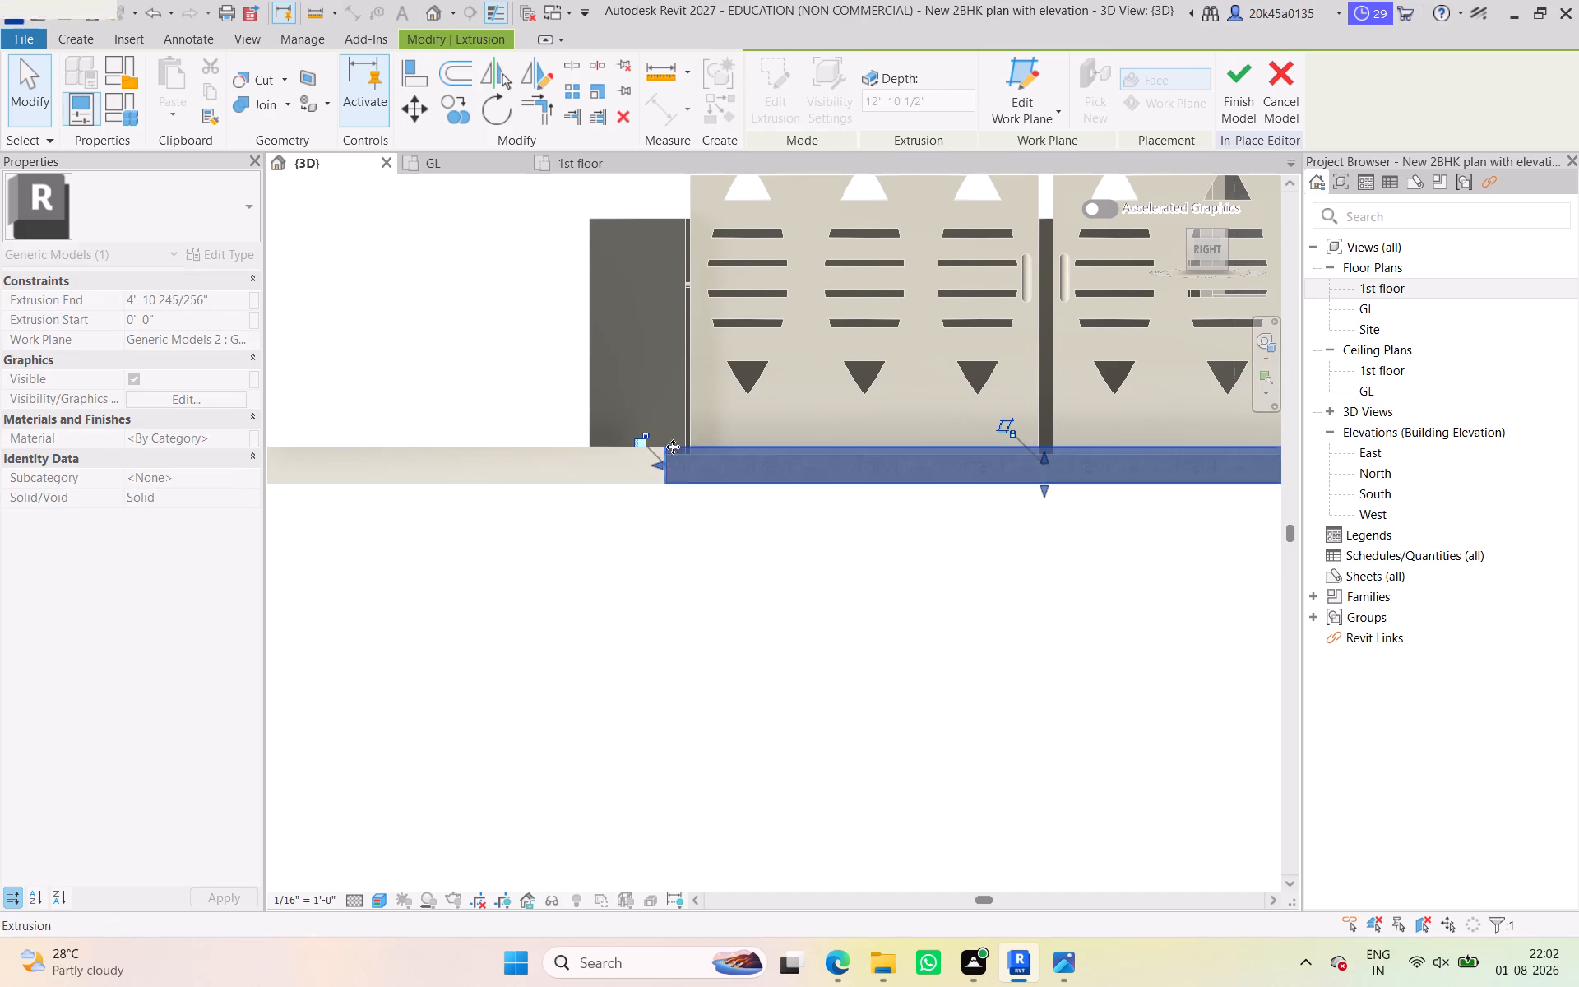
pyautogui.scroll(-4, 682, 433)
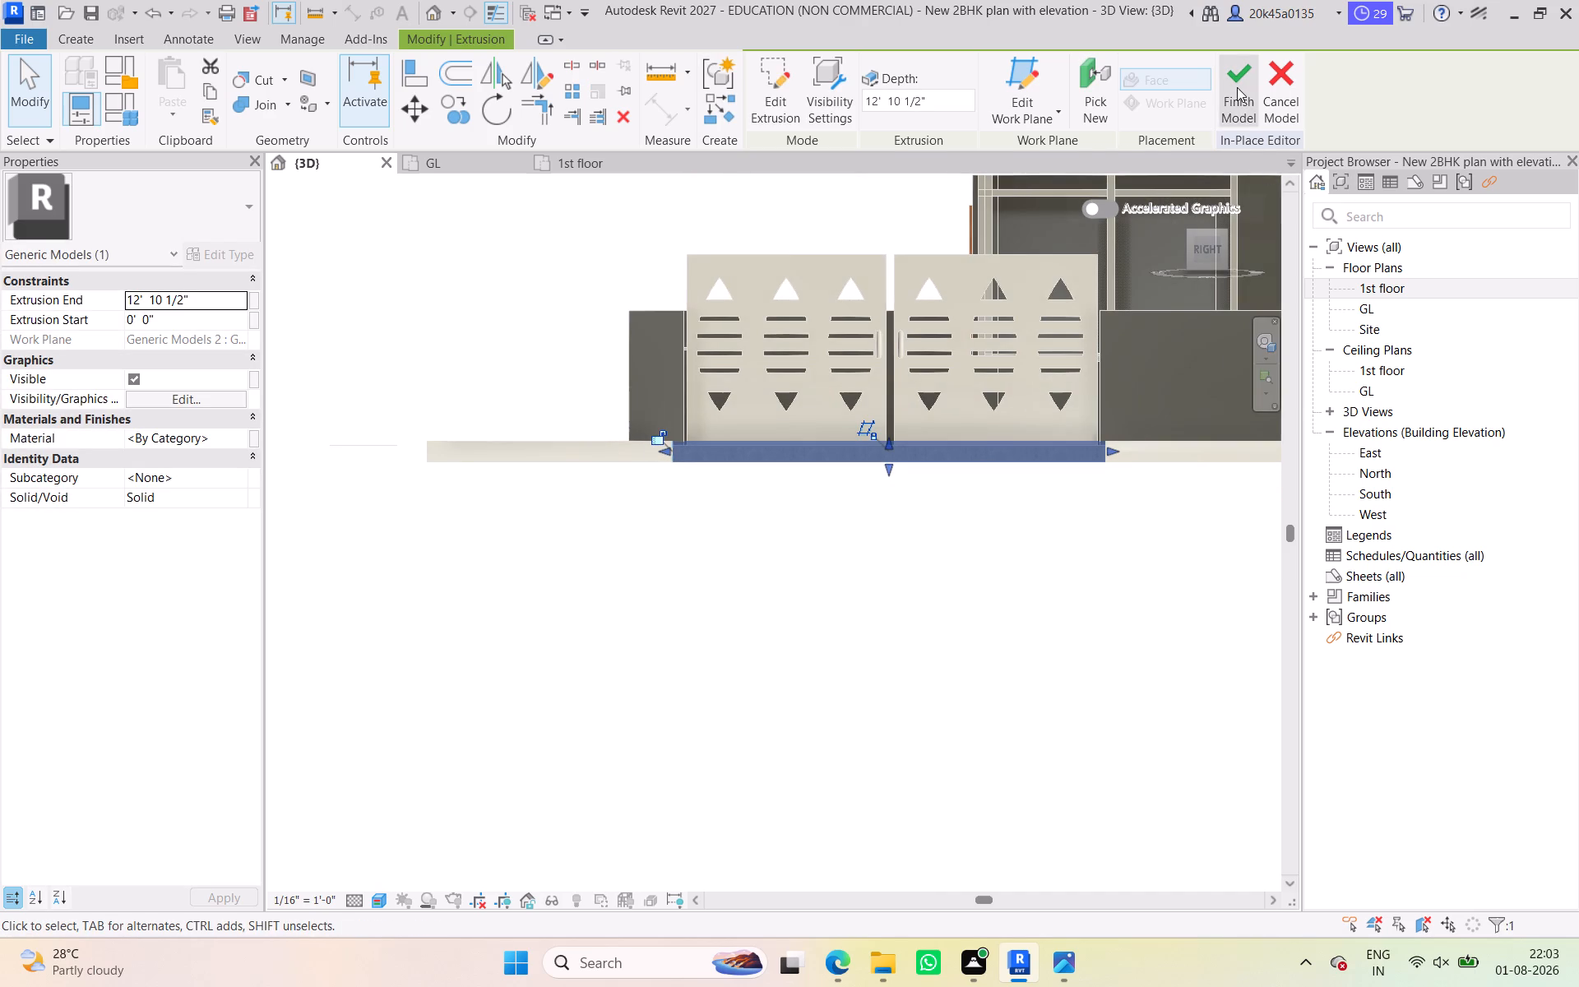
pyautogui.click(1237, 87)
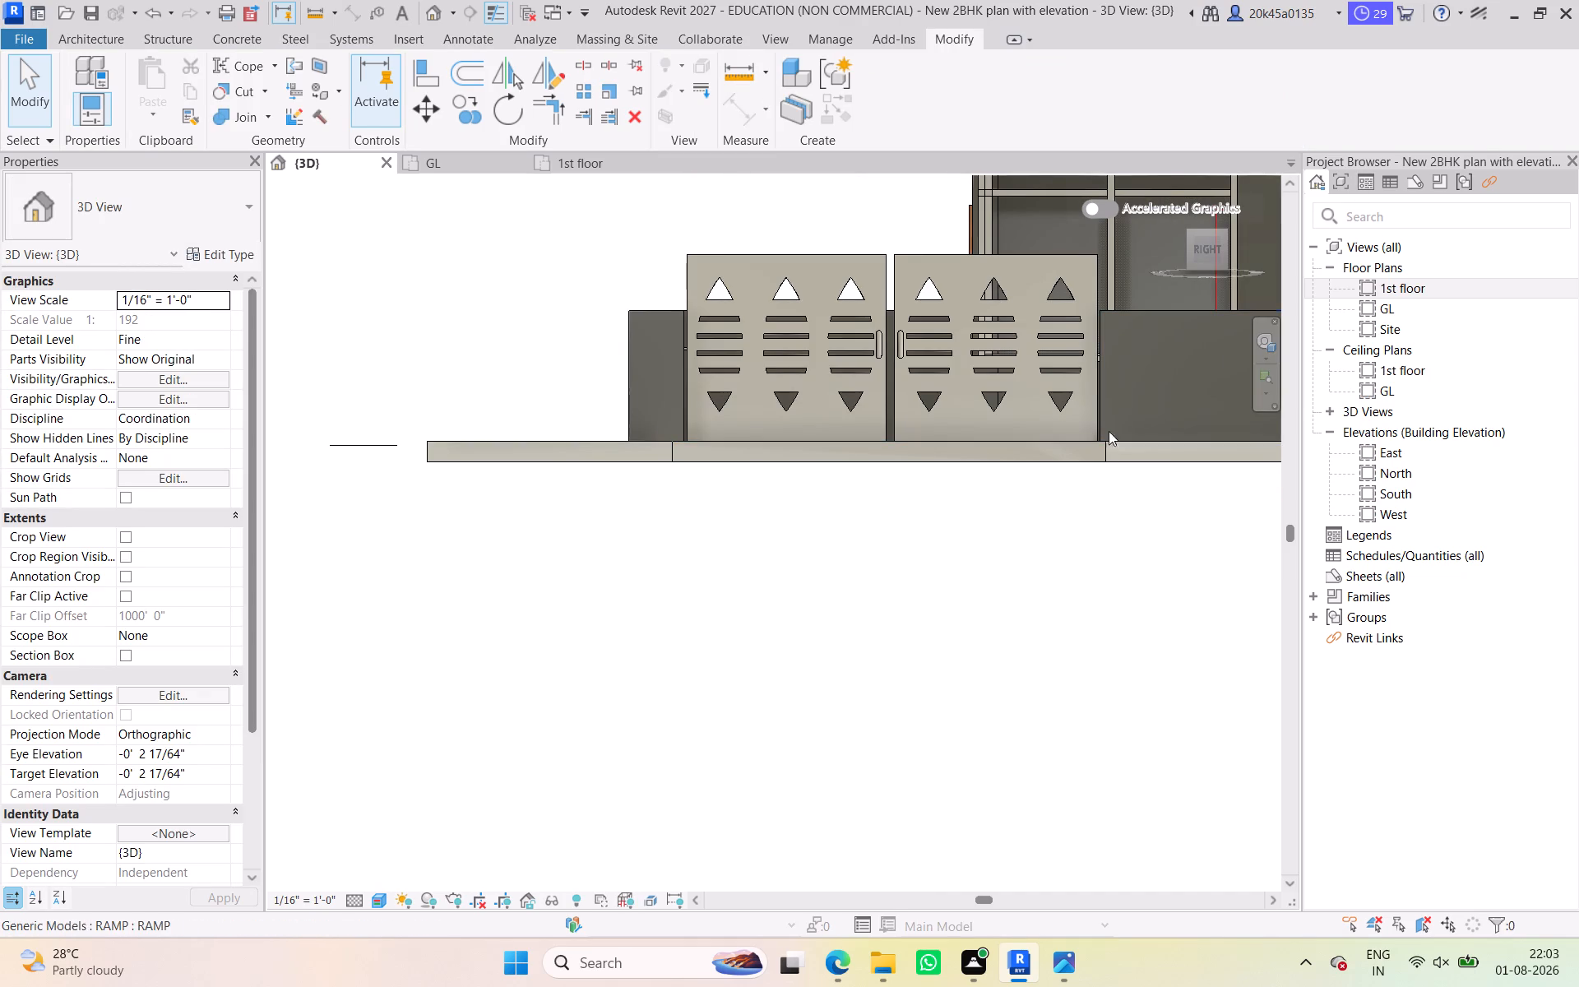
# Examine the finished ramp at the gate from several angles, including its joints with the boundary strips and the gate threshold.
pyautogui.moveTo(1205, 255); pyautogui.dragTo(1066, 280)
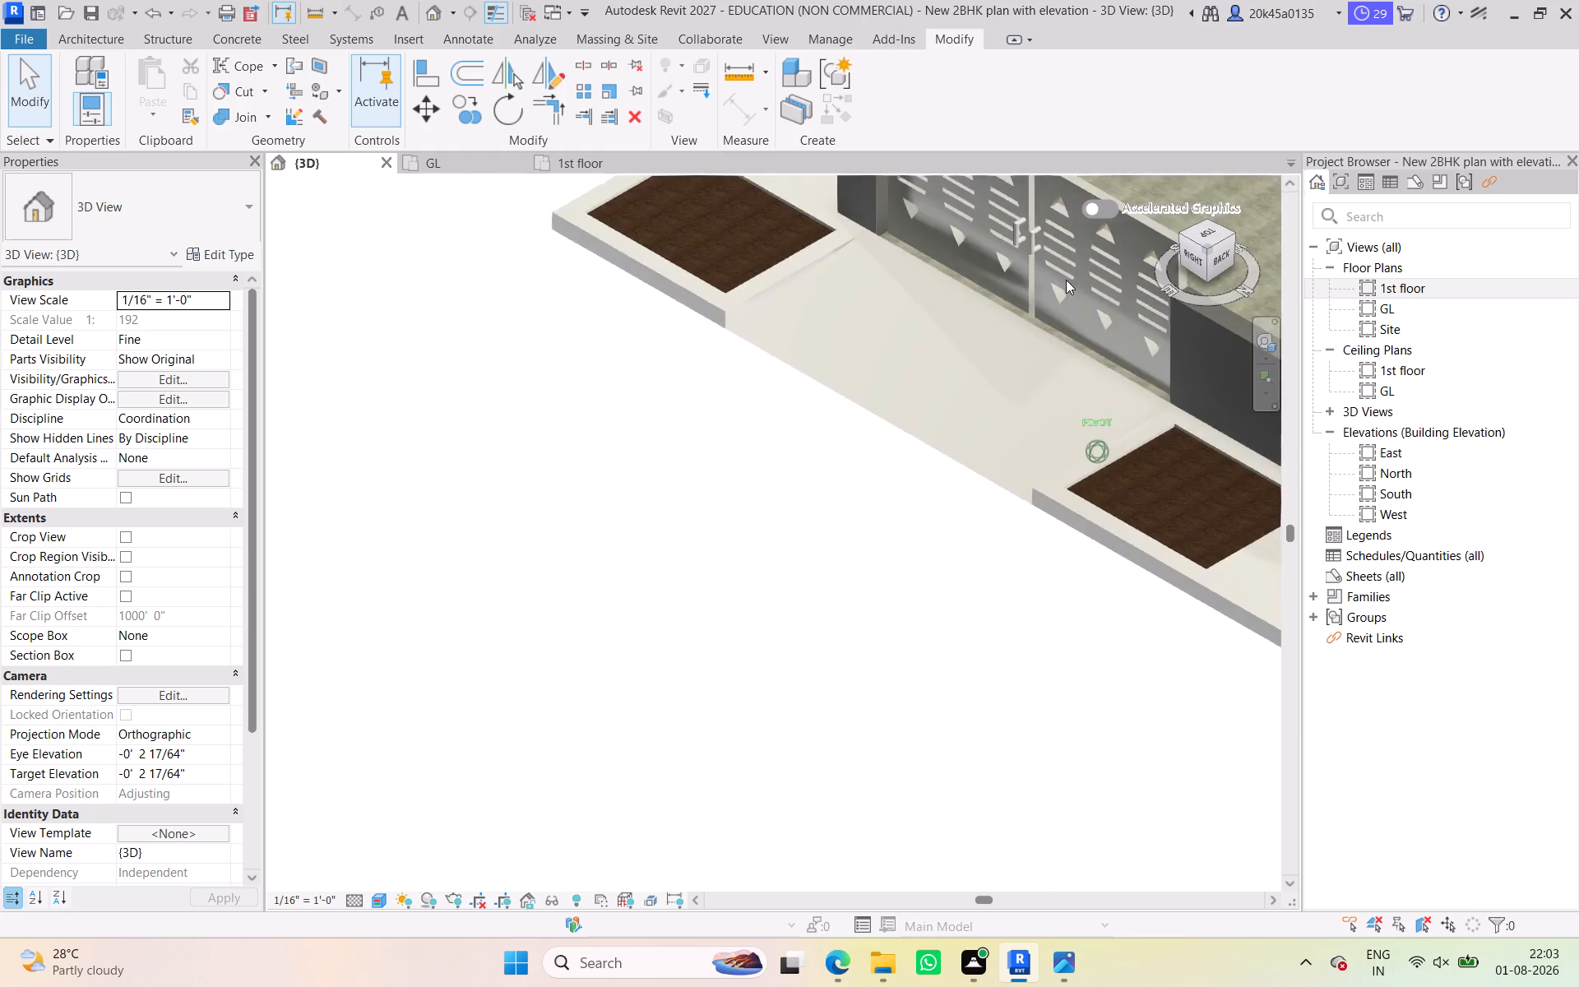
pyautogui.moveTo(1066, 280); pyautogui.dragTo(987, 285)
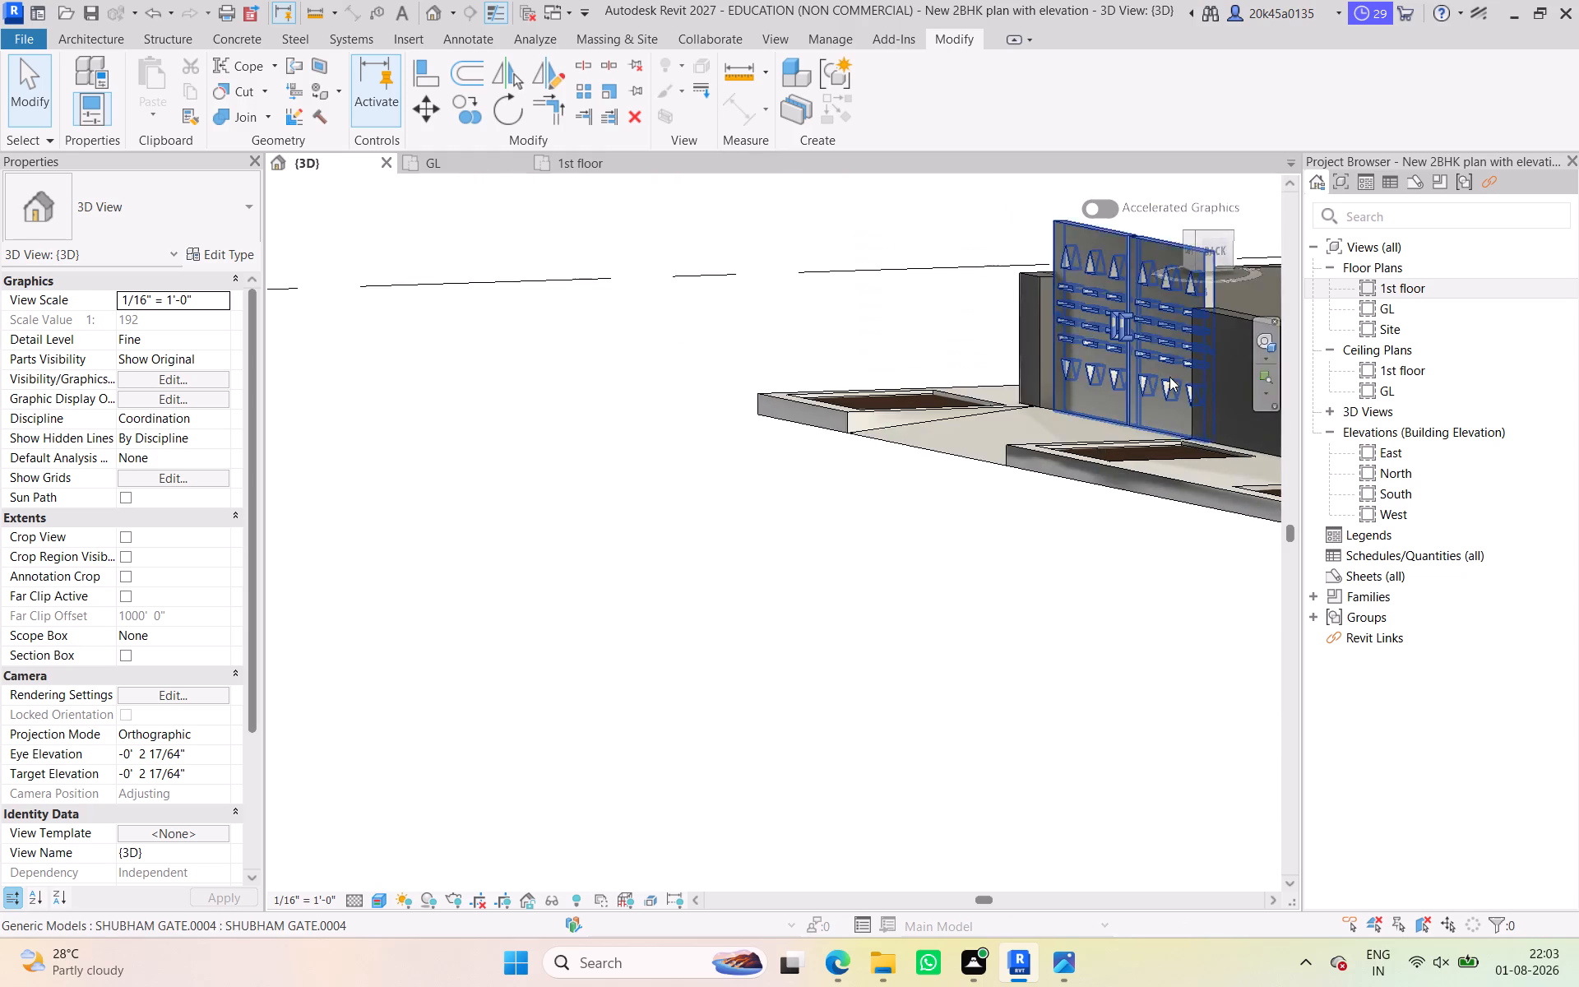
pyautogui.scroll(5, 1045, 410)
pyautogui.scroll(-4, 1046, 415)
pyautogui.moveTo(1039, 398); pyautogui.dragTo(925, 214, button='middle')
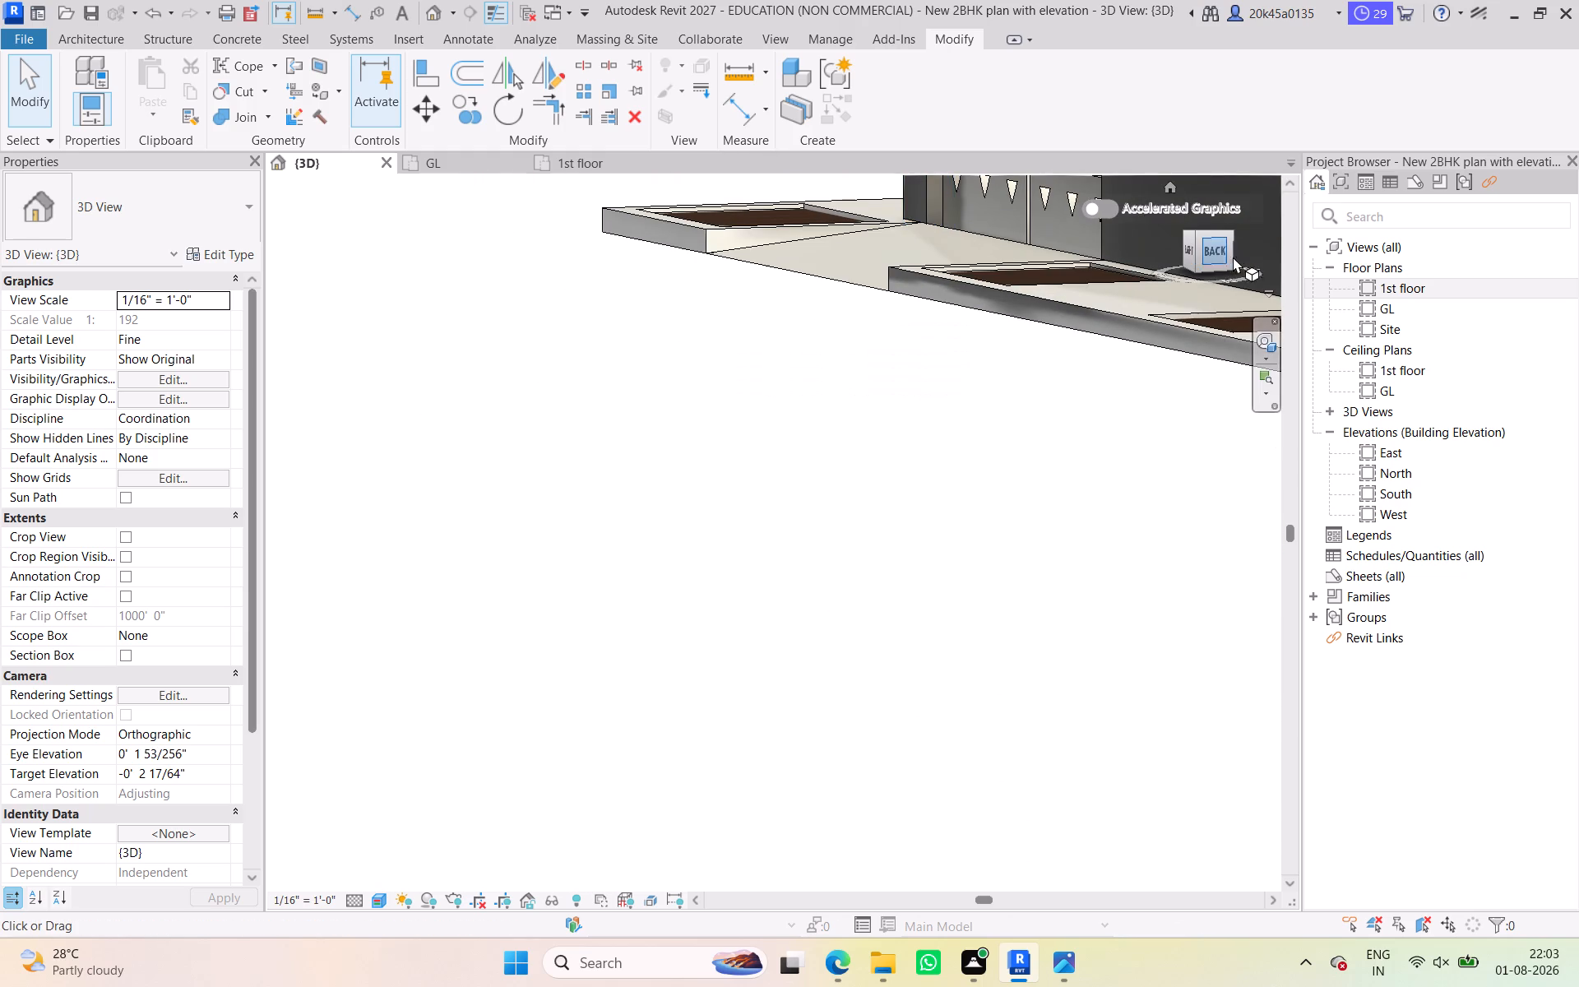
pyautogui.moveTo(1213, 252); pyautogui.dragTo(405, 296)
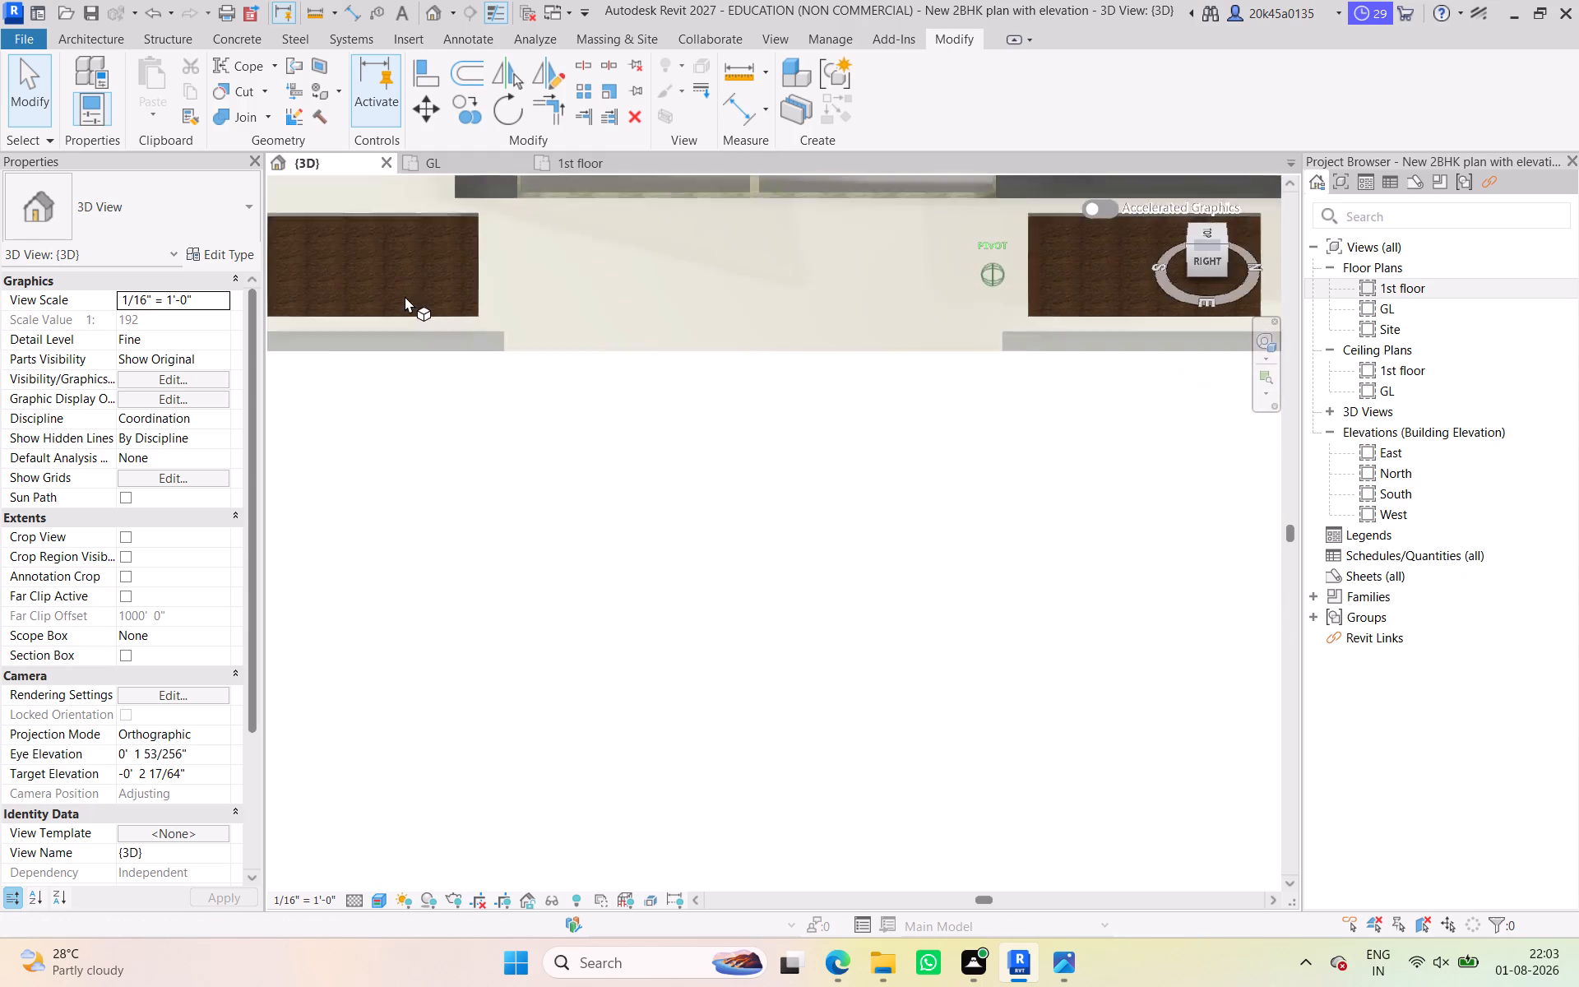
pyautogui.moveTo(405, 296); pyautogui.dragTo(566, 318)
pyautogui.scroll(-2, 947, 373)
pyautogui.moveTo(943, 371); pyautogui.dragTo(933, 359, button='middle')
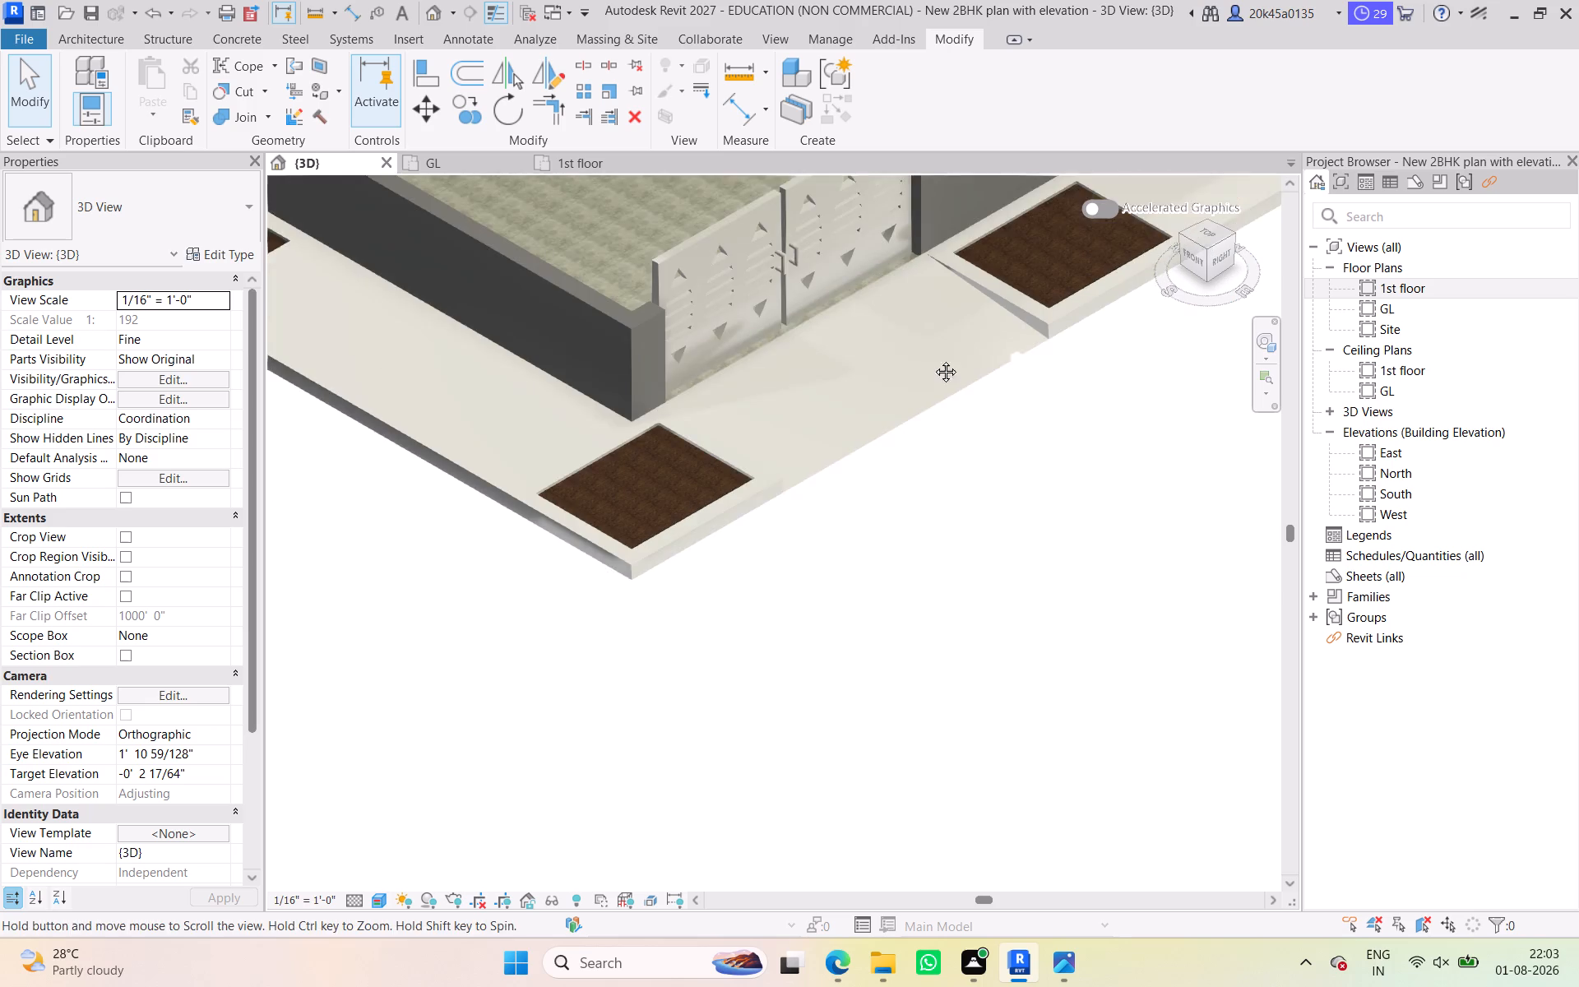
pyautogui.moveTo(933, 359); pyautogui.dragTo(891, 282, button='middle')
pyautogui.scroll(-3, 955, 313)
pyautogui.moveTo(954, 313); pyautogui.dragTo(834, 353, button='middle')
pyautogui.scroll(-3, 836, 359)
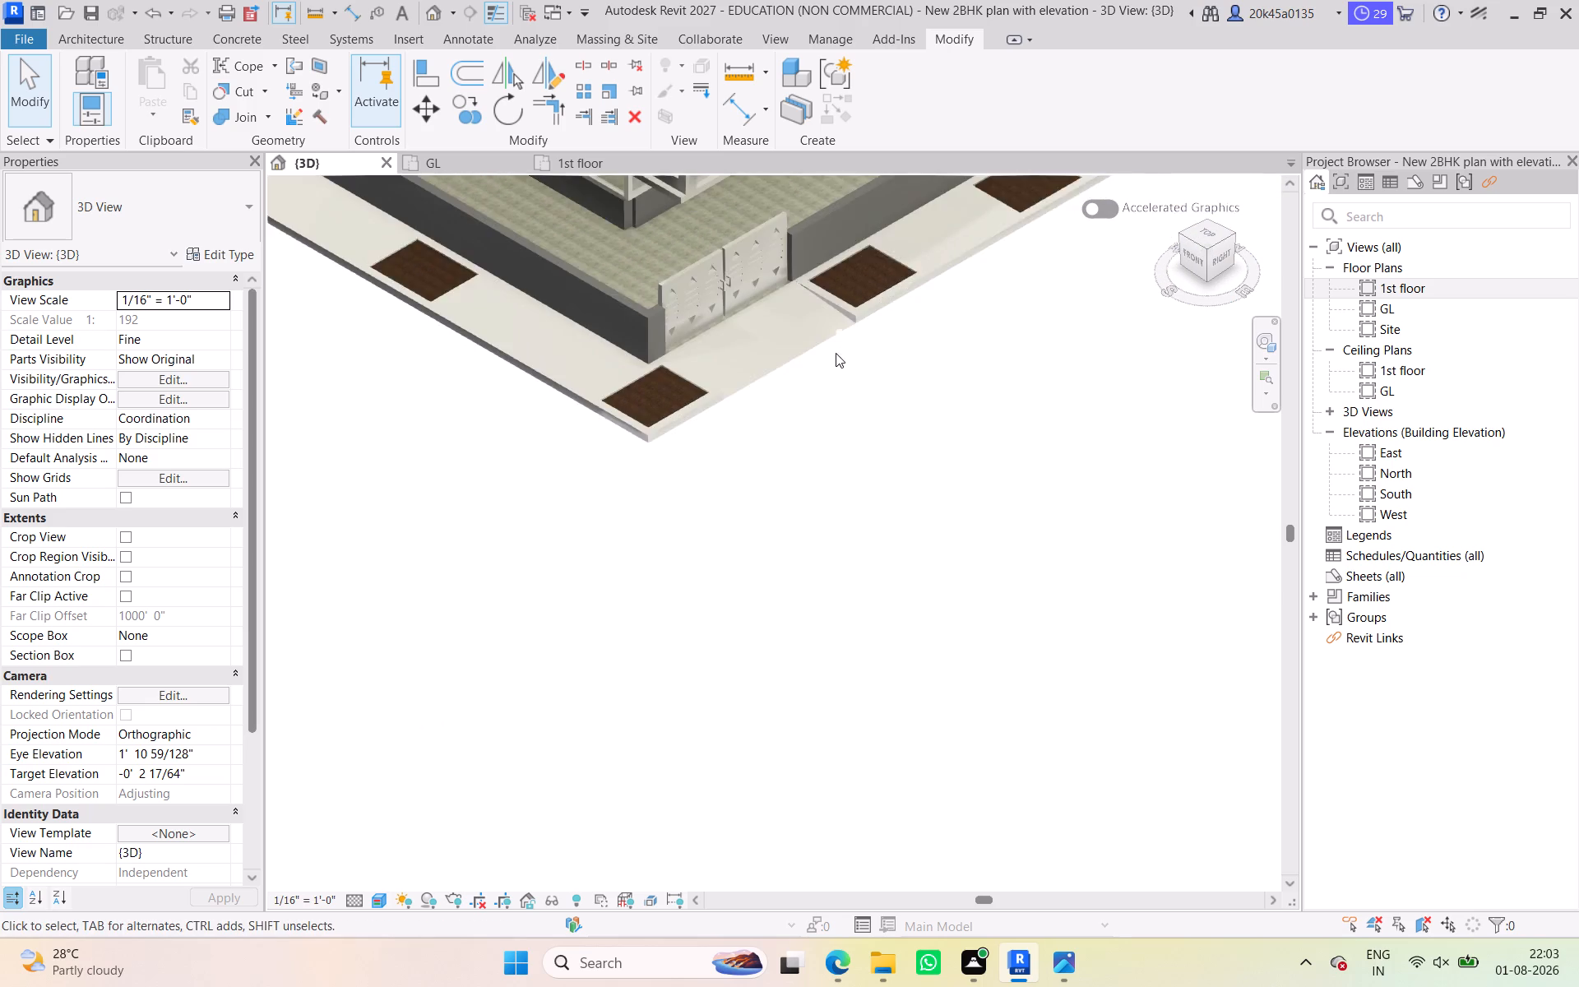
pyautogui.moveTo(836, 362); pyautogui.dragTo(825, 395, button='middle')
pyautogui.scroll(19, 823, 358)
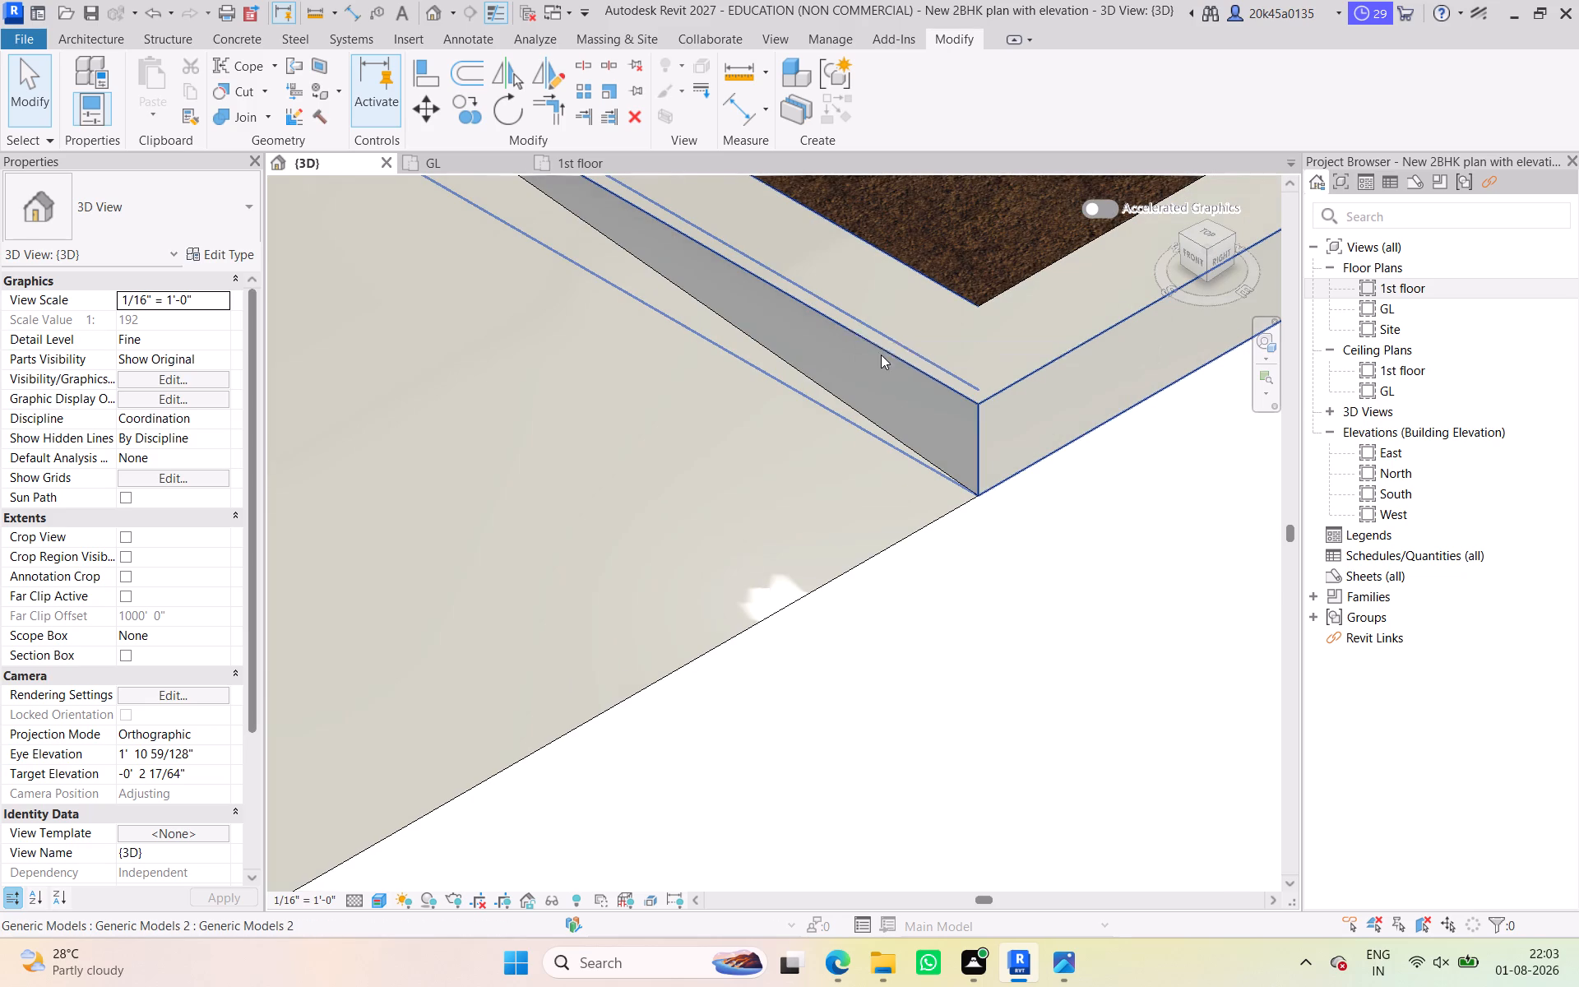
pyautogui.scroll(-4, 1026, 685)
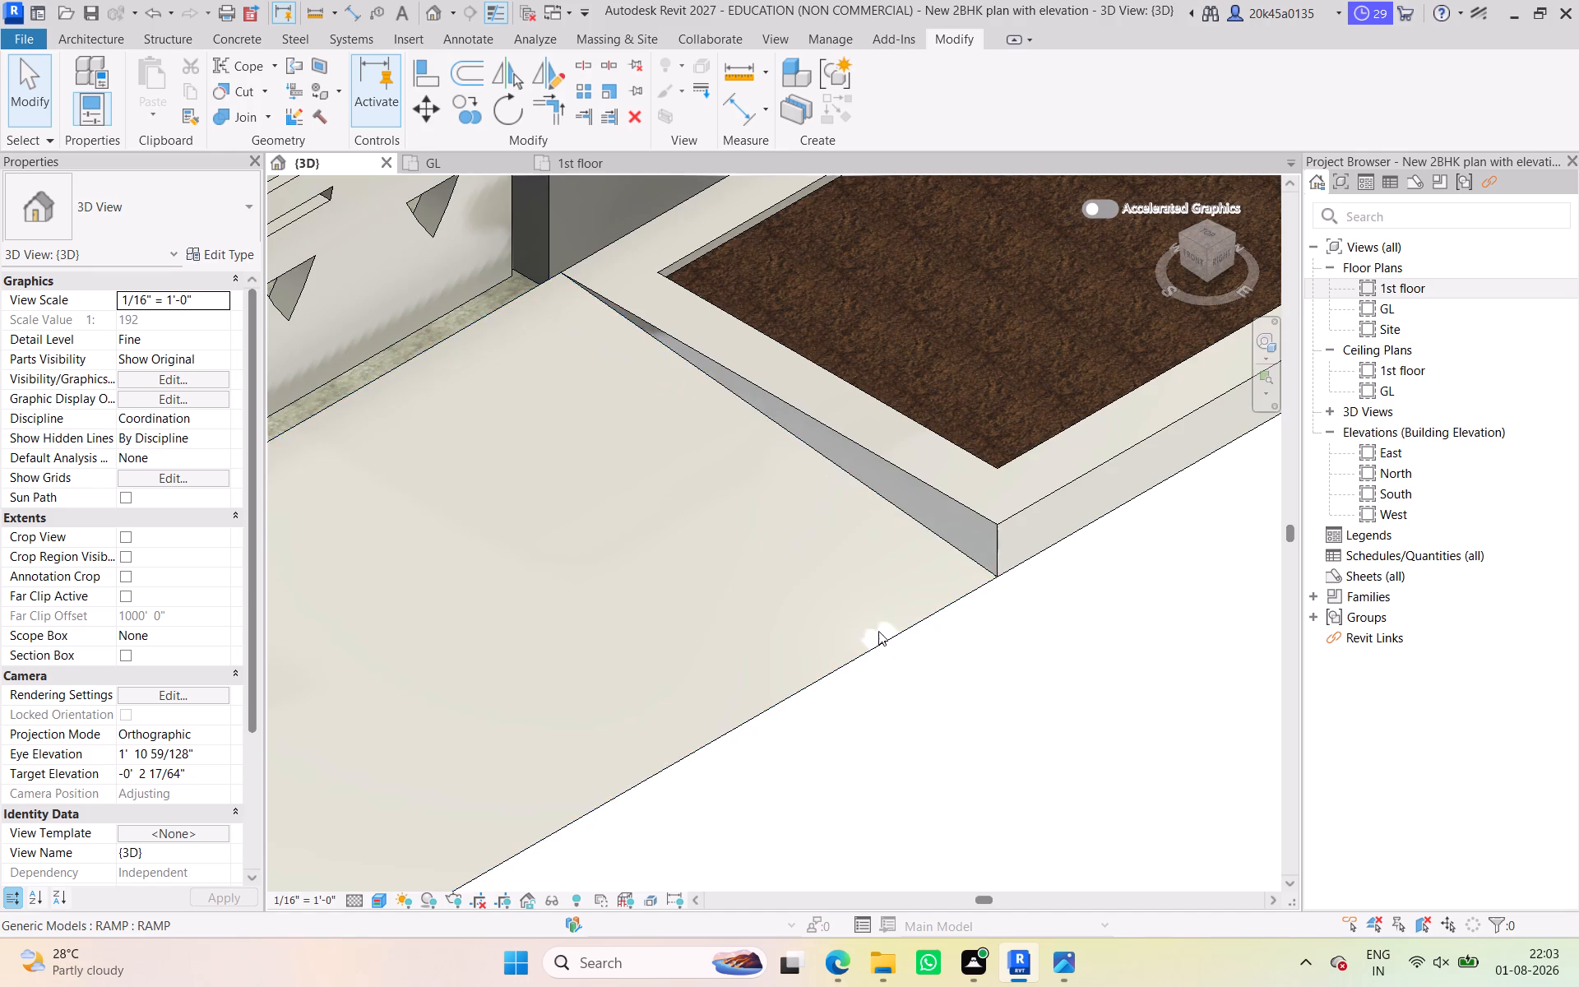
pyautogui.scroll(-8, 882, 635)
pyautogui.scroll(4, 572, 679)
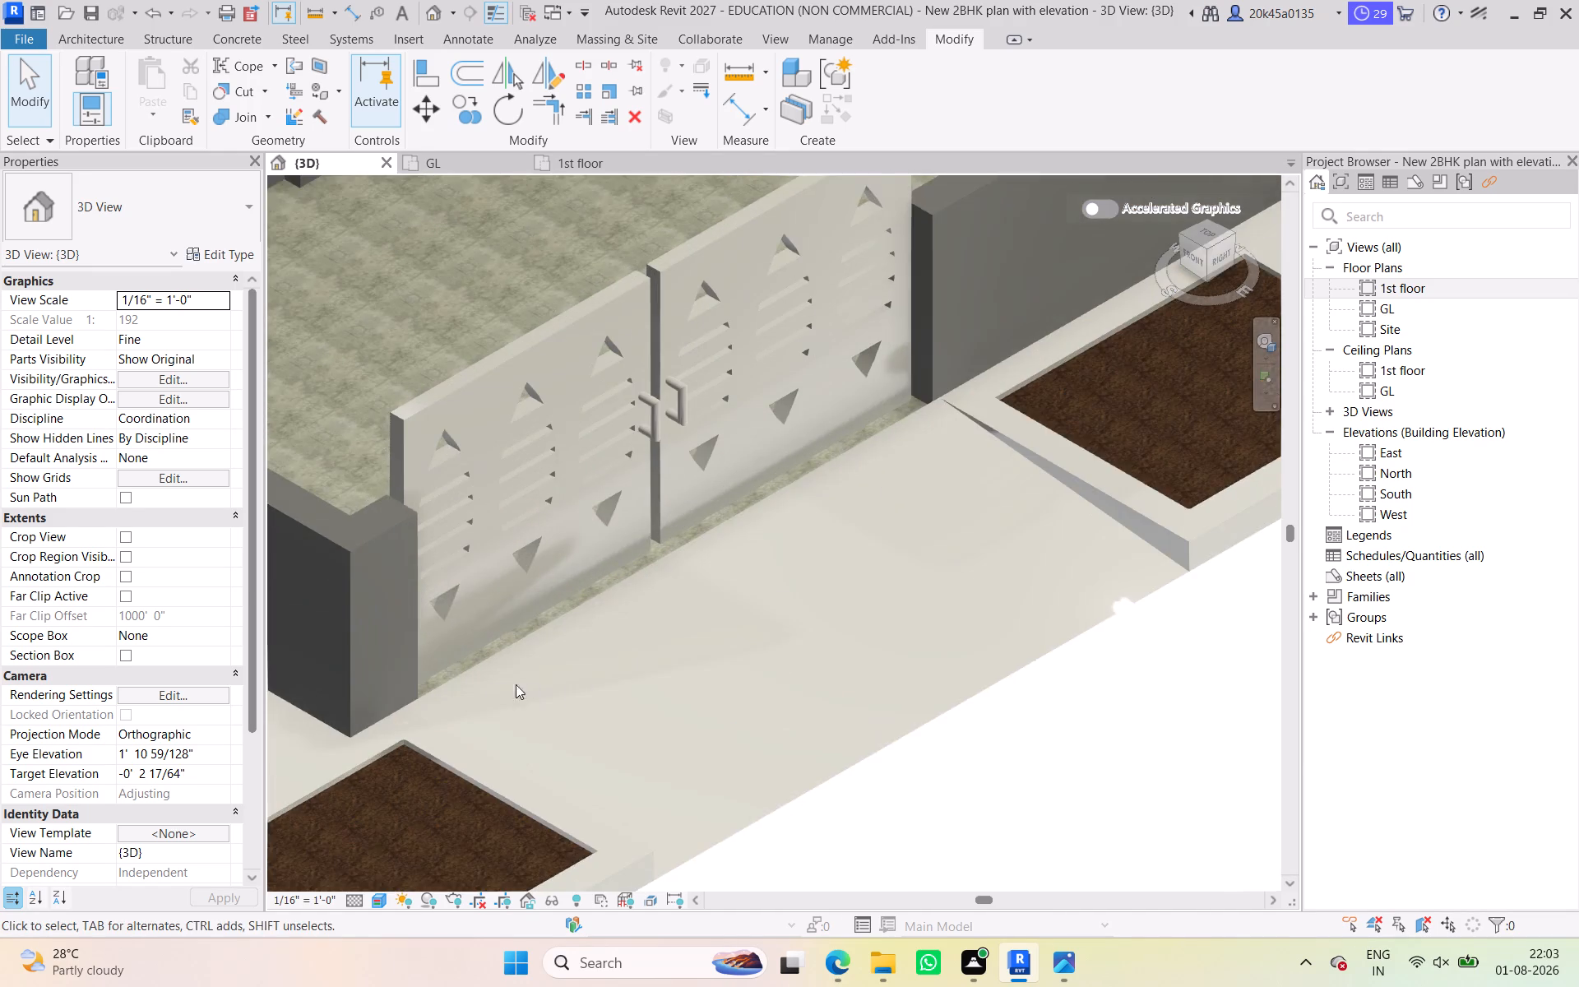
pyautogui.scroll(5, 470, 687)
pyautogui.scroll(-10, 538, 683)
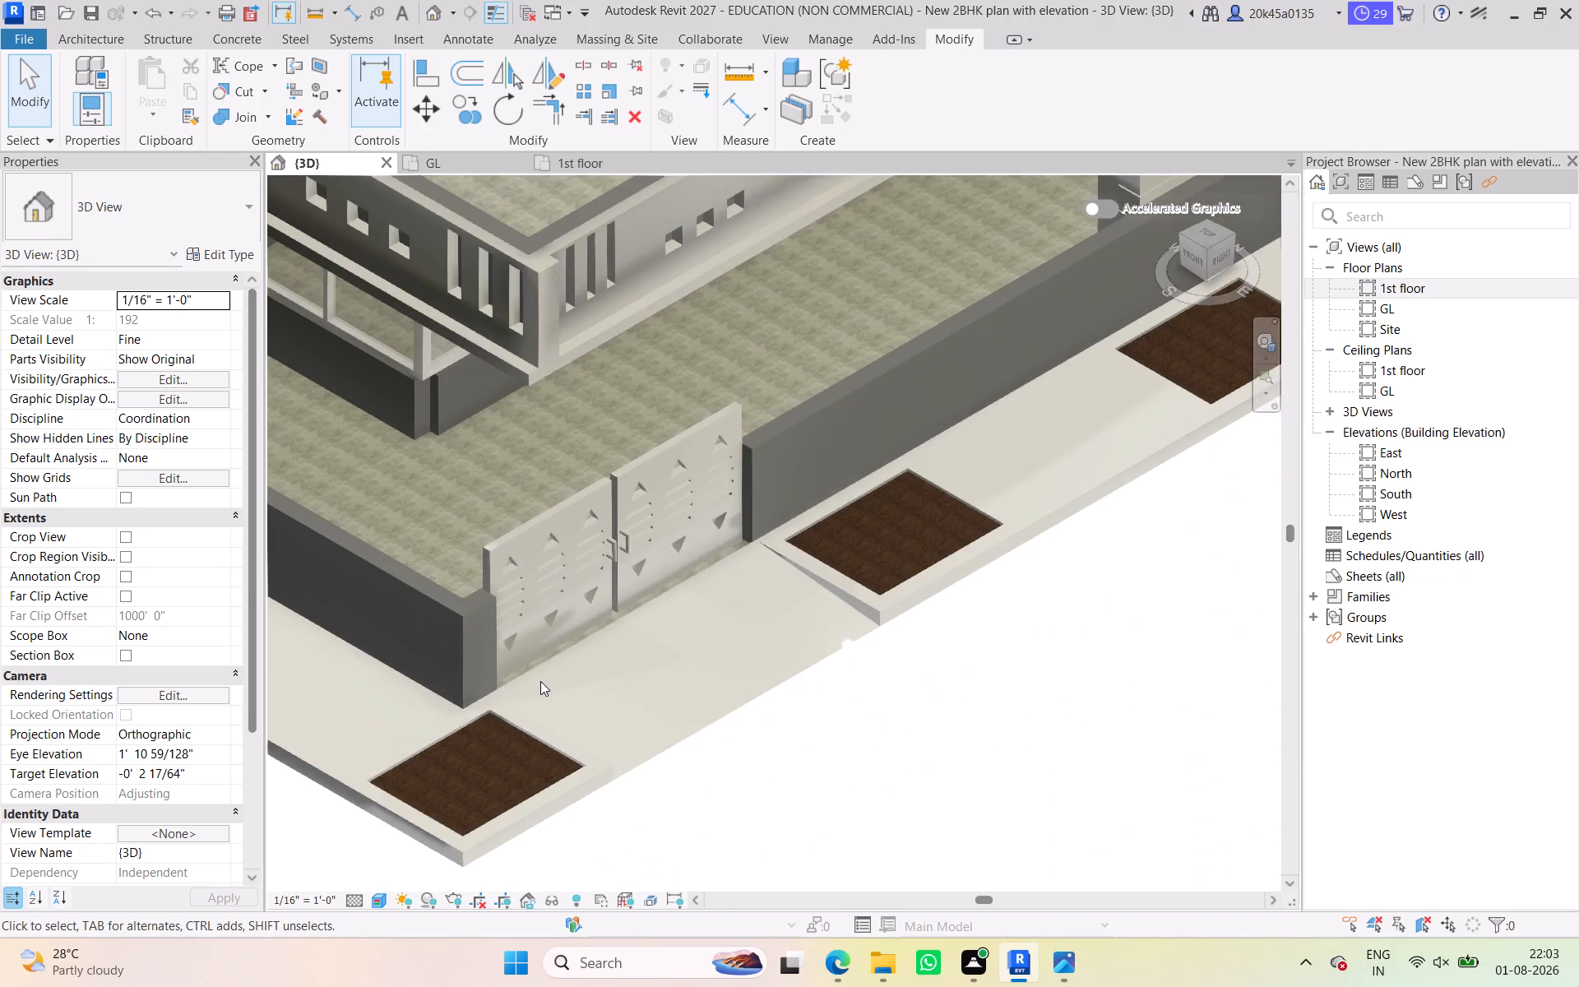
# Review the whole house with its boundary wall, planting strips, gate and roof parapet in 3D.
pyautogui.moveTo(543, 681); pyautogui.dragTo(985, 793, button='middle')
pyautogui.scroll(-2, 951, 779)
pyautogui.moveTo(948, 779); pyautogui.dragTo(903, 591, button='middle')
pyautogui.scroll(-2, 1004, 688)
pyautogui.moveTo(1007, 693); pyautogui.dragTo(1036, 741, button='middle')
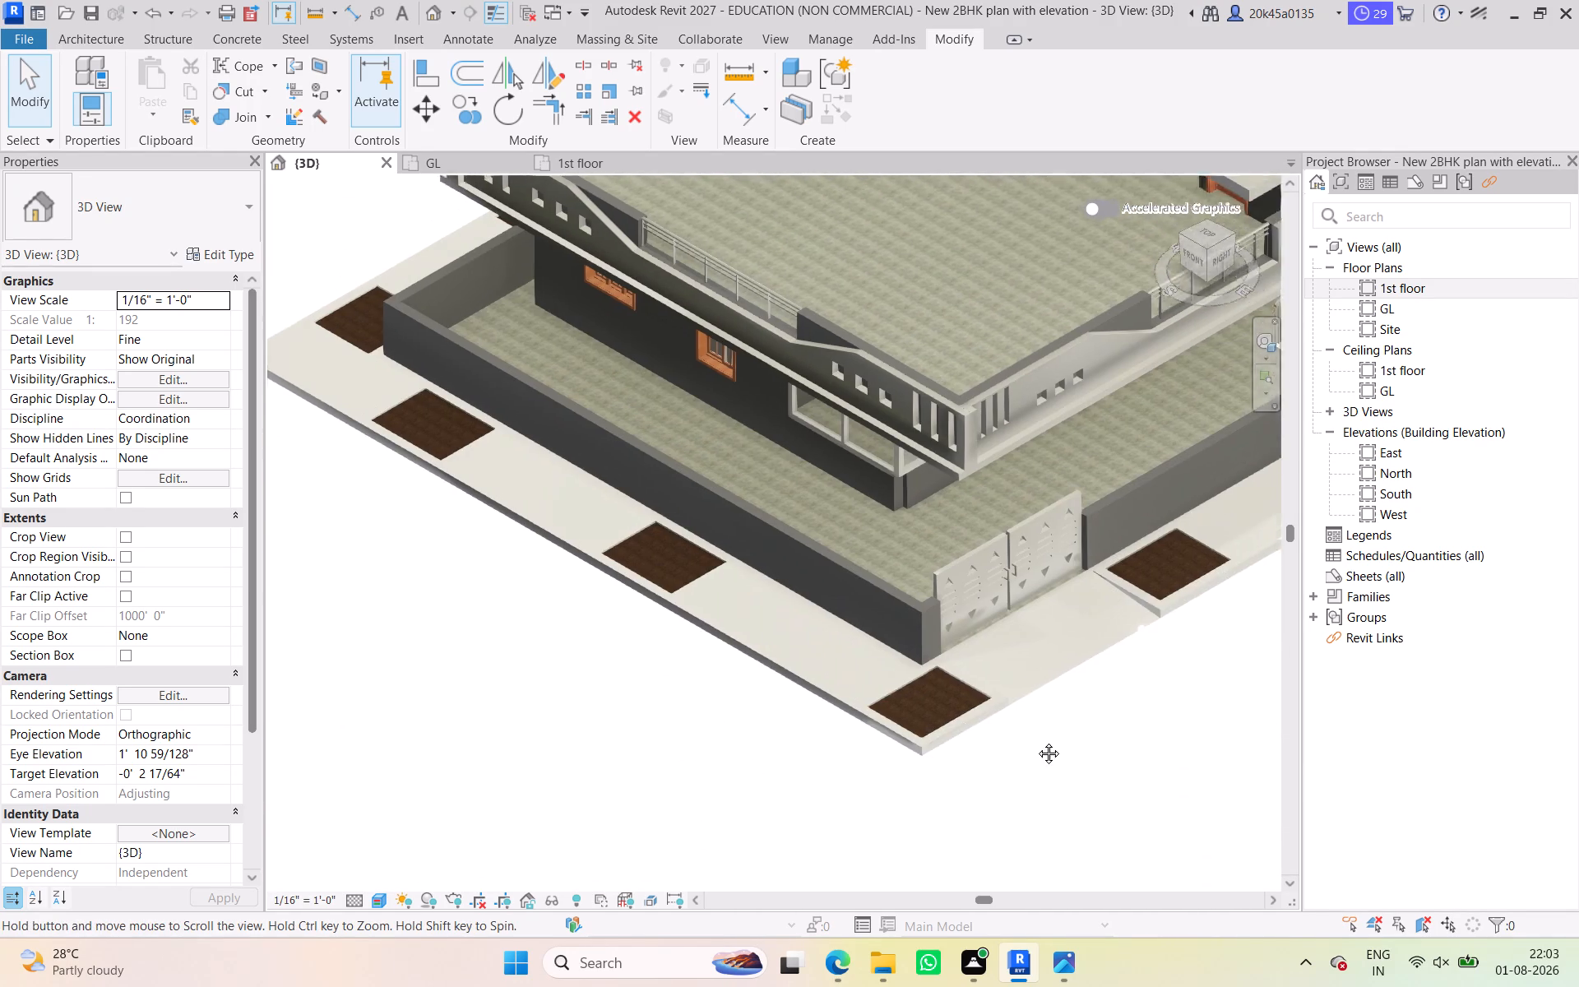
pyautogui.moveTo(1036, 741); pyautogui.dragTo(987, 764, button='middle')
pyautogui.scroll(-3, 1003, 744)
pyautogui.moveTo(1004, 742); pyautogui.dragTo(864, 749, button='middle')
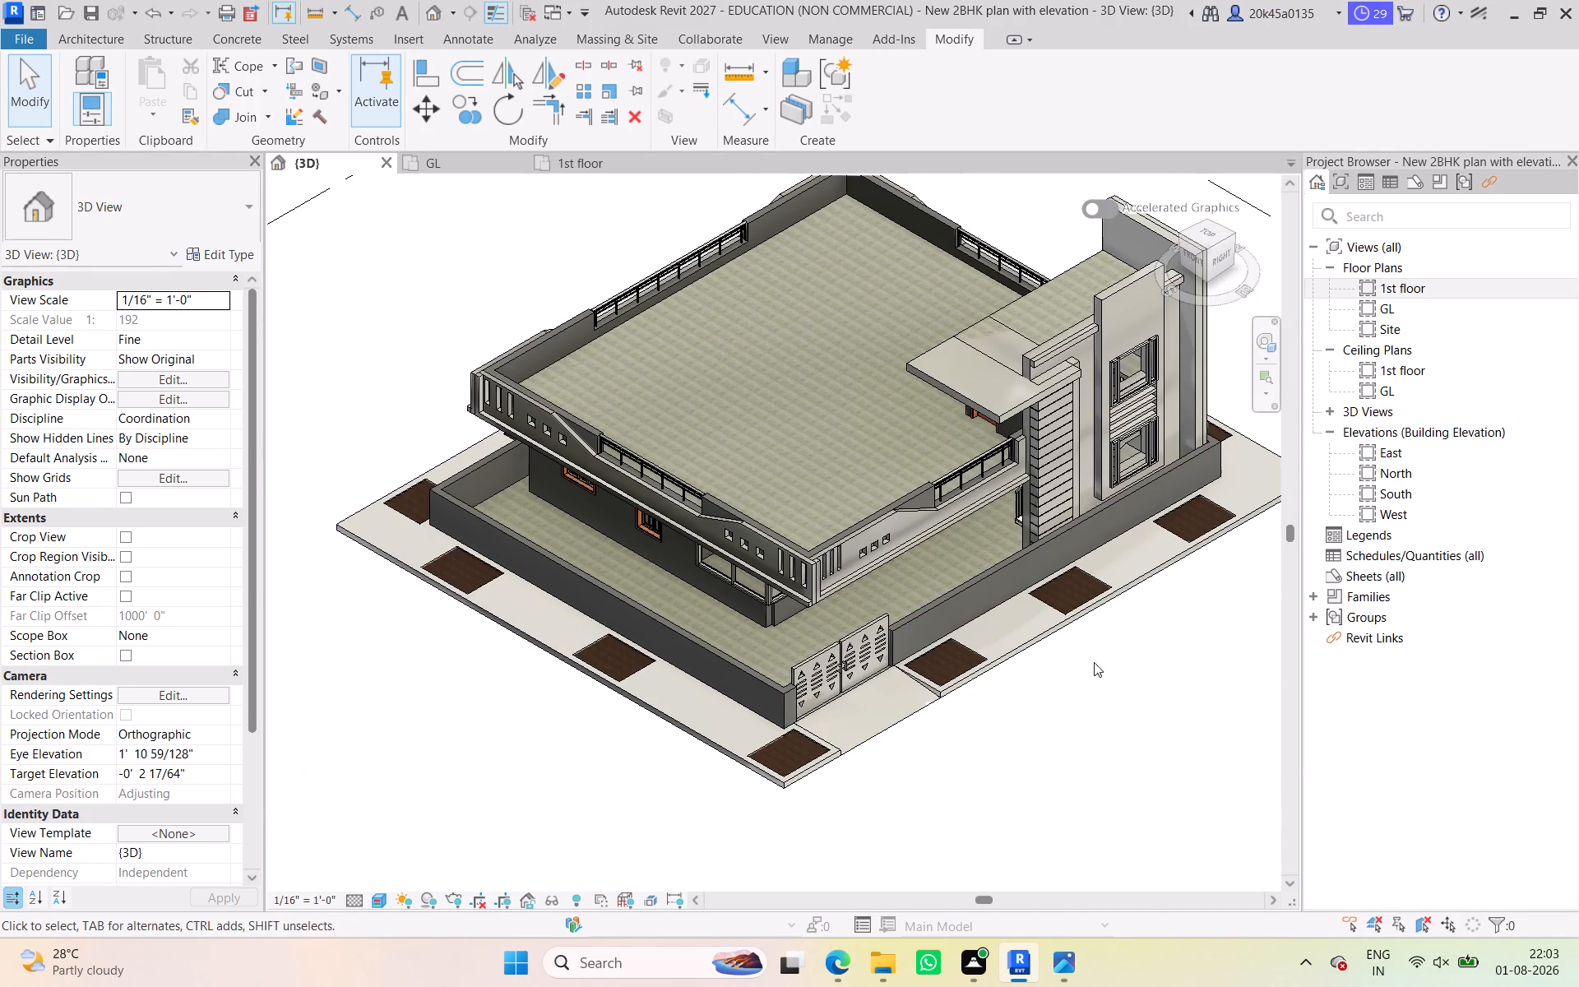
pyautogui.moveTo(1052, 637); pyautogui.dragTo(1035, 779, button='middle')
pyautogui.scroll(-1, 1052, 672)
pyautogui.scroll(3, 827, 723)
pyautogui.moveTo(833, 727); pyautogui.dragTo(862, 753, button='middle')
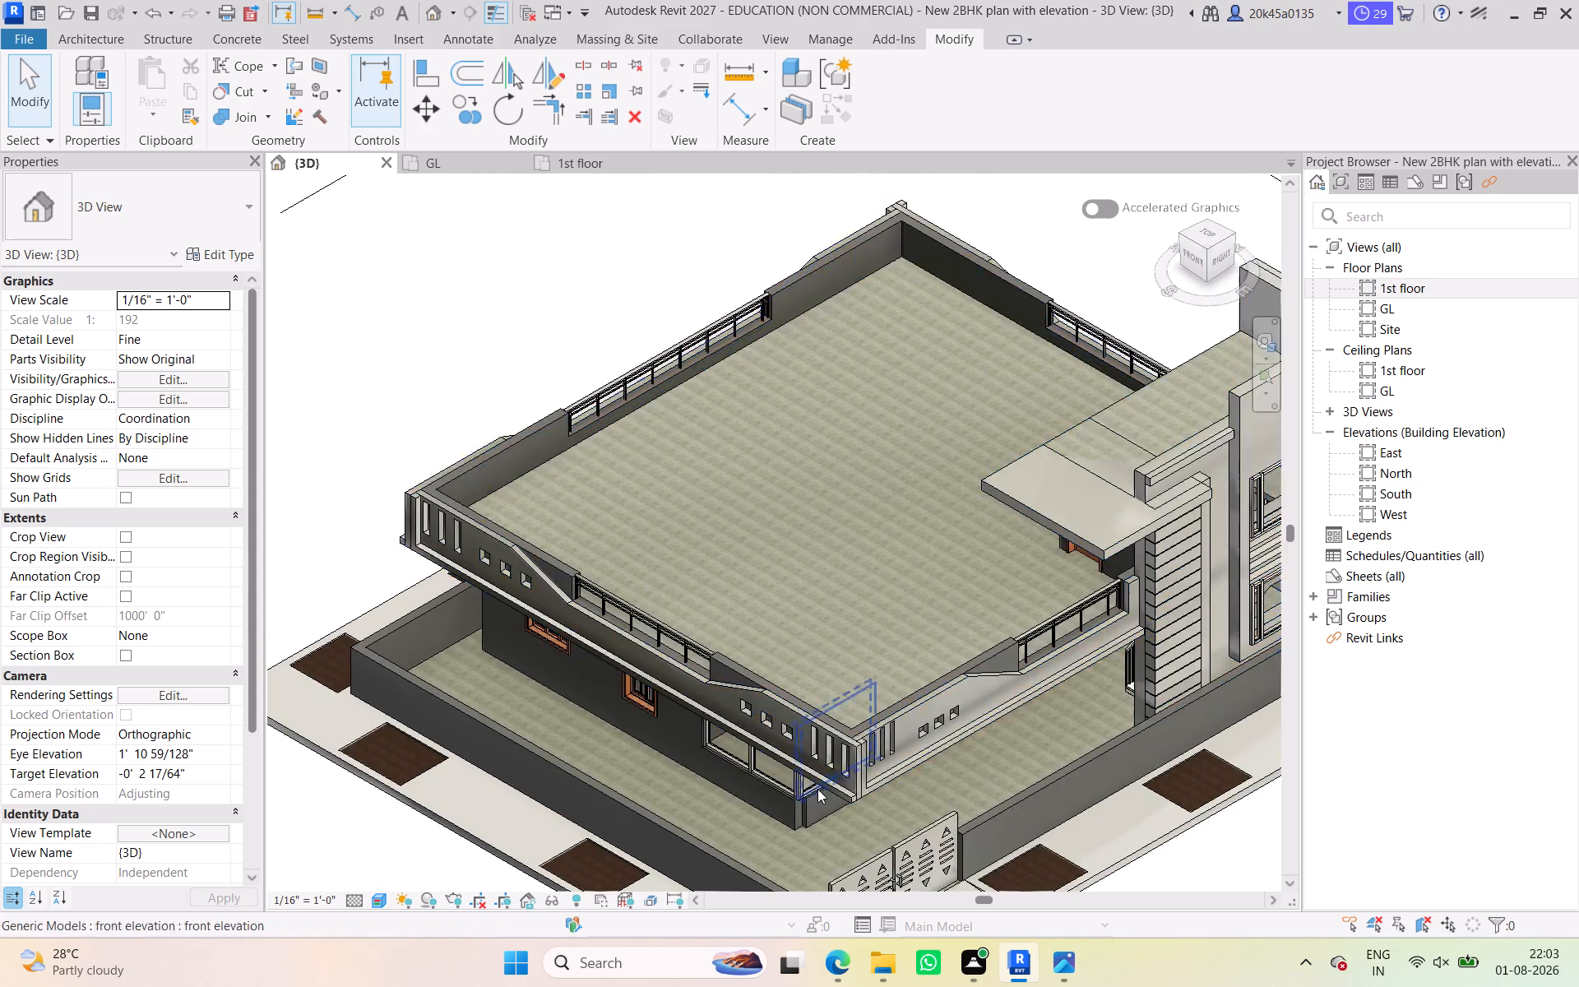
pyautogui.scroll(3, 816, 789)
pyautogui.moveTo(816, 789); pyautogui.dragTo(827, 711, button='middle')
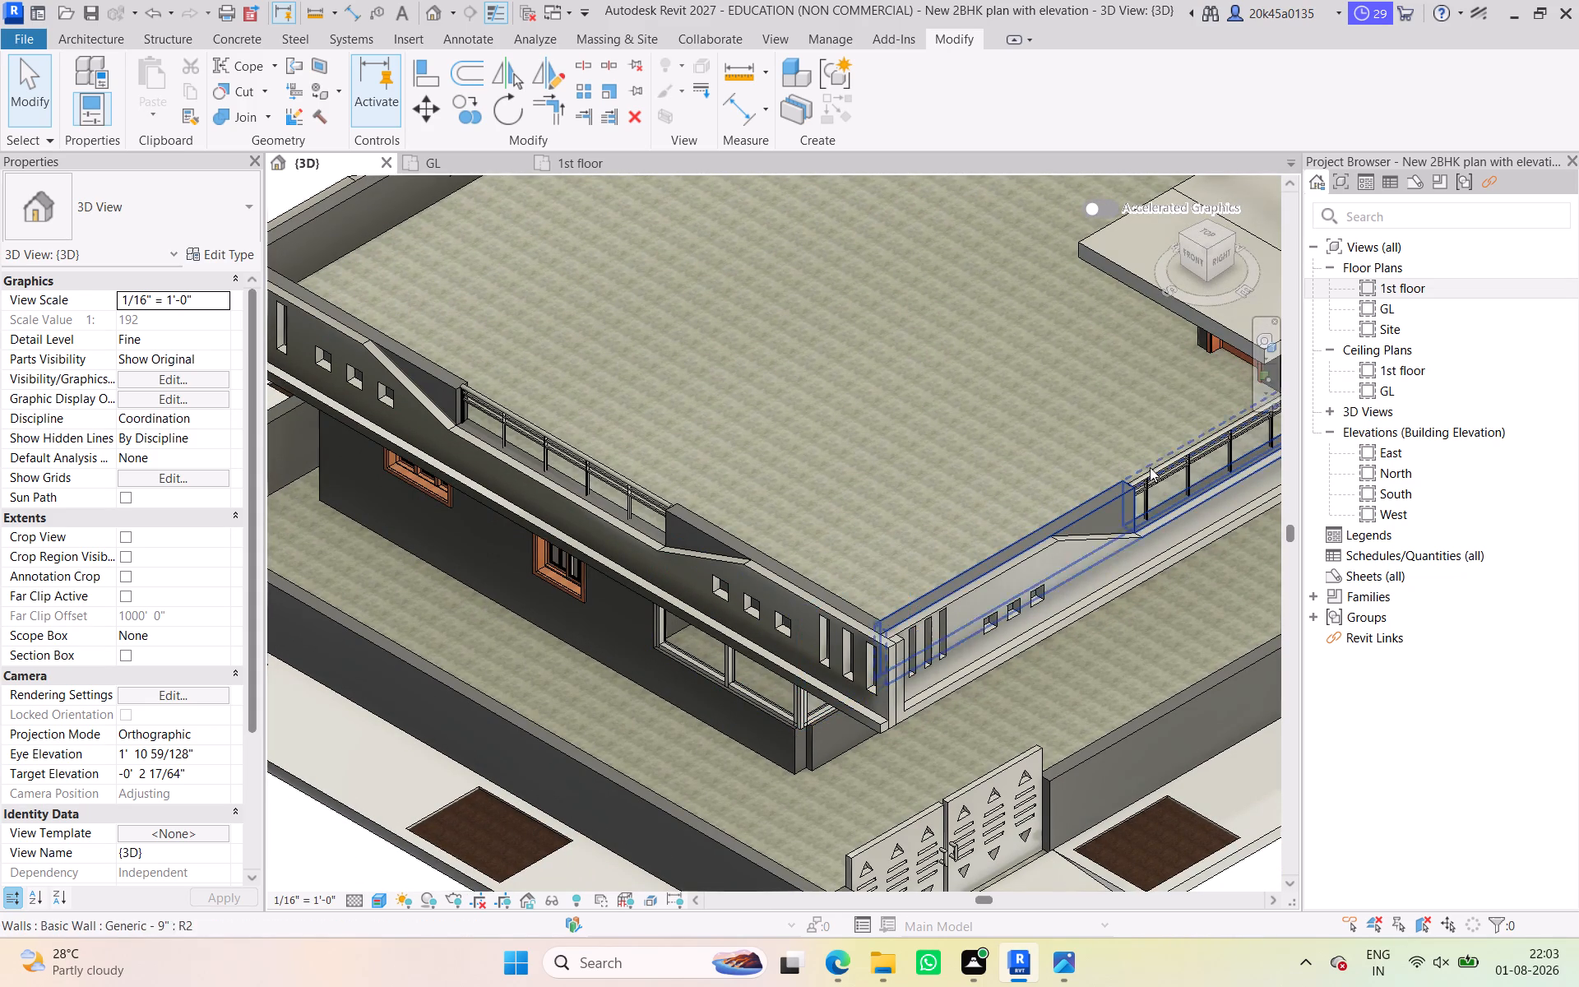
# Inspect the house's right side and its front-right corner at eye level, checking the gate, entrance, parapet and stair tower.
pyautogui.click(1216, 266)
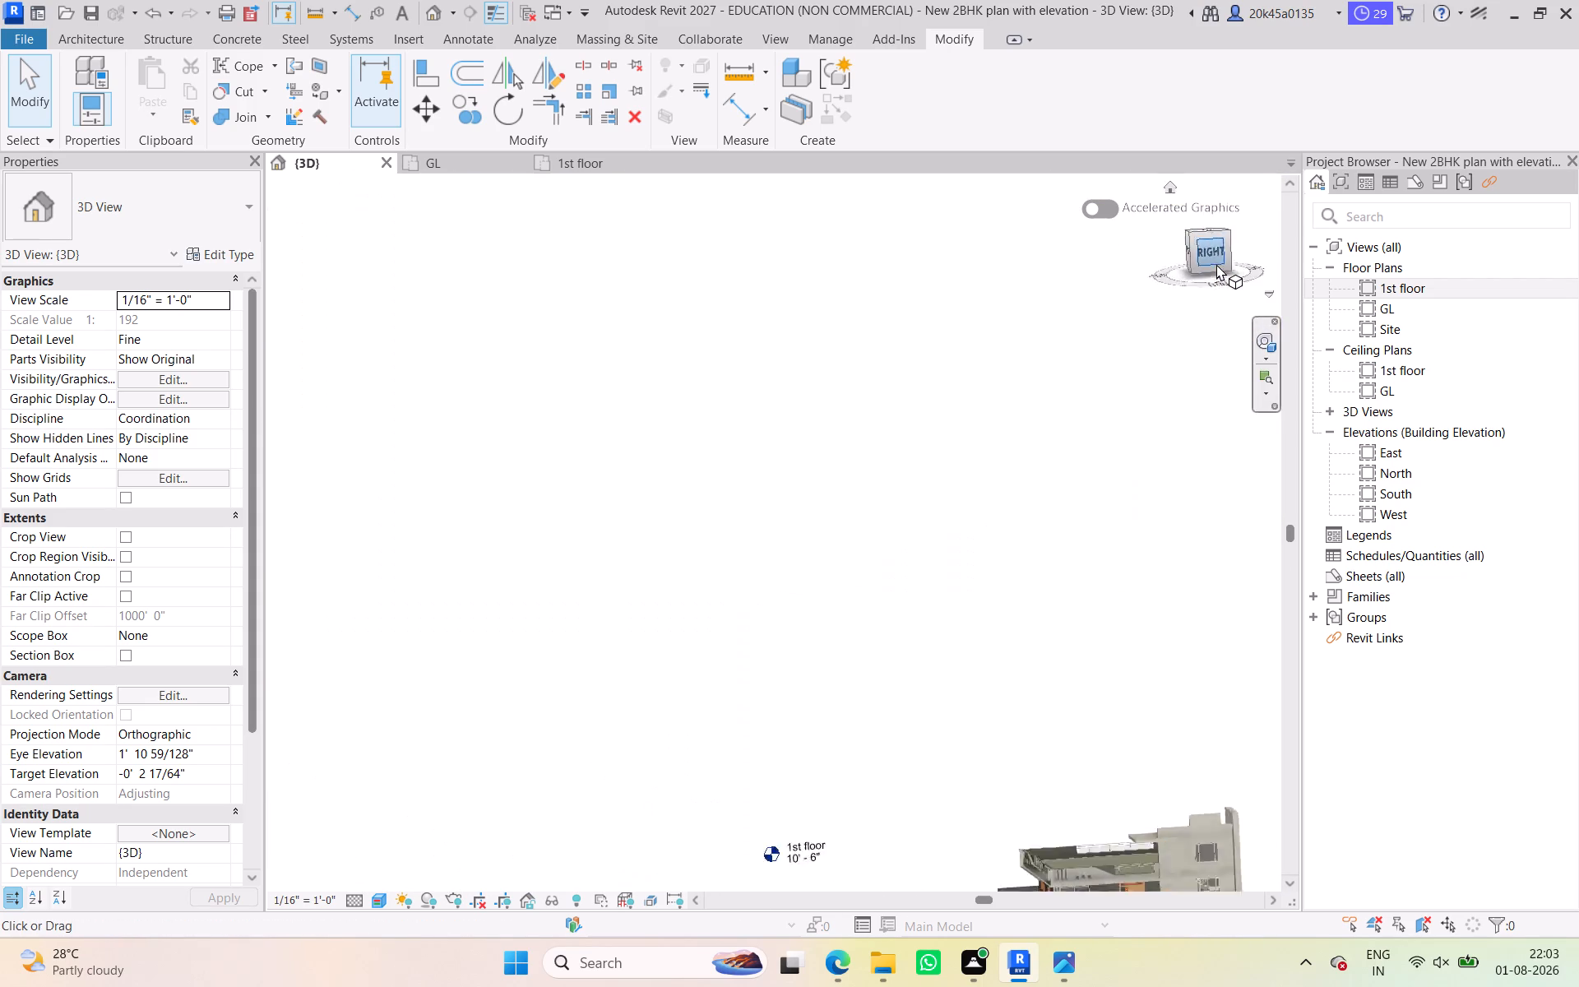
pyautogui.scroll(5, 909, 642)
pyautogui.moveTo(932, 712); pyautogui.dragTo(1074, 952, button='middle')
pyautogui.scroll(5, 836, 818)
pyautogui.moveTo(862, 863); pyautogui.dragTo(882, 897, button='middle')
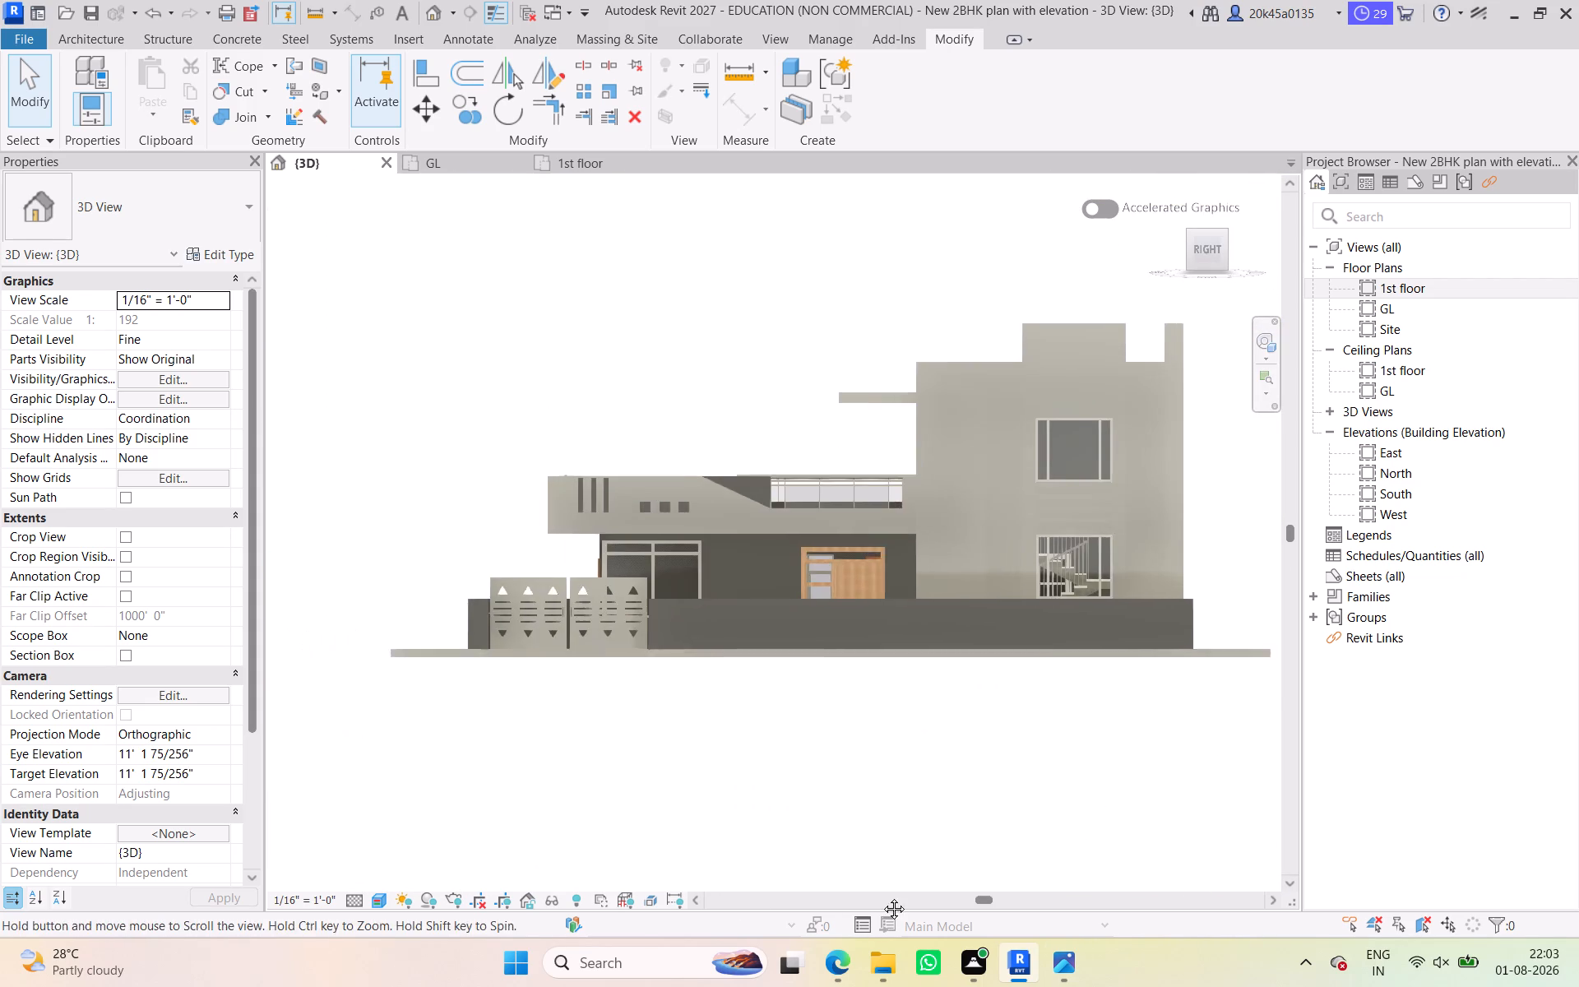
pyautogui.moveTo(882, 897); pyautogui.dragTo(887, 903, button='middle')
pyautogui.scroll(2, 834, 786)
pyautogui.moveTo(844, 806); pyautogui.dragTo(896, 921, button='middle')
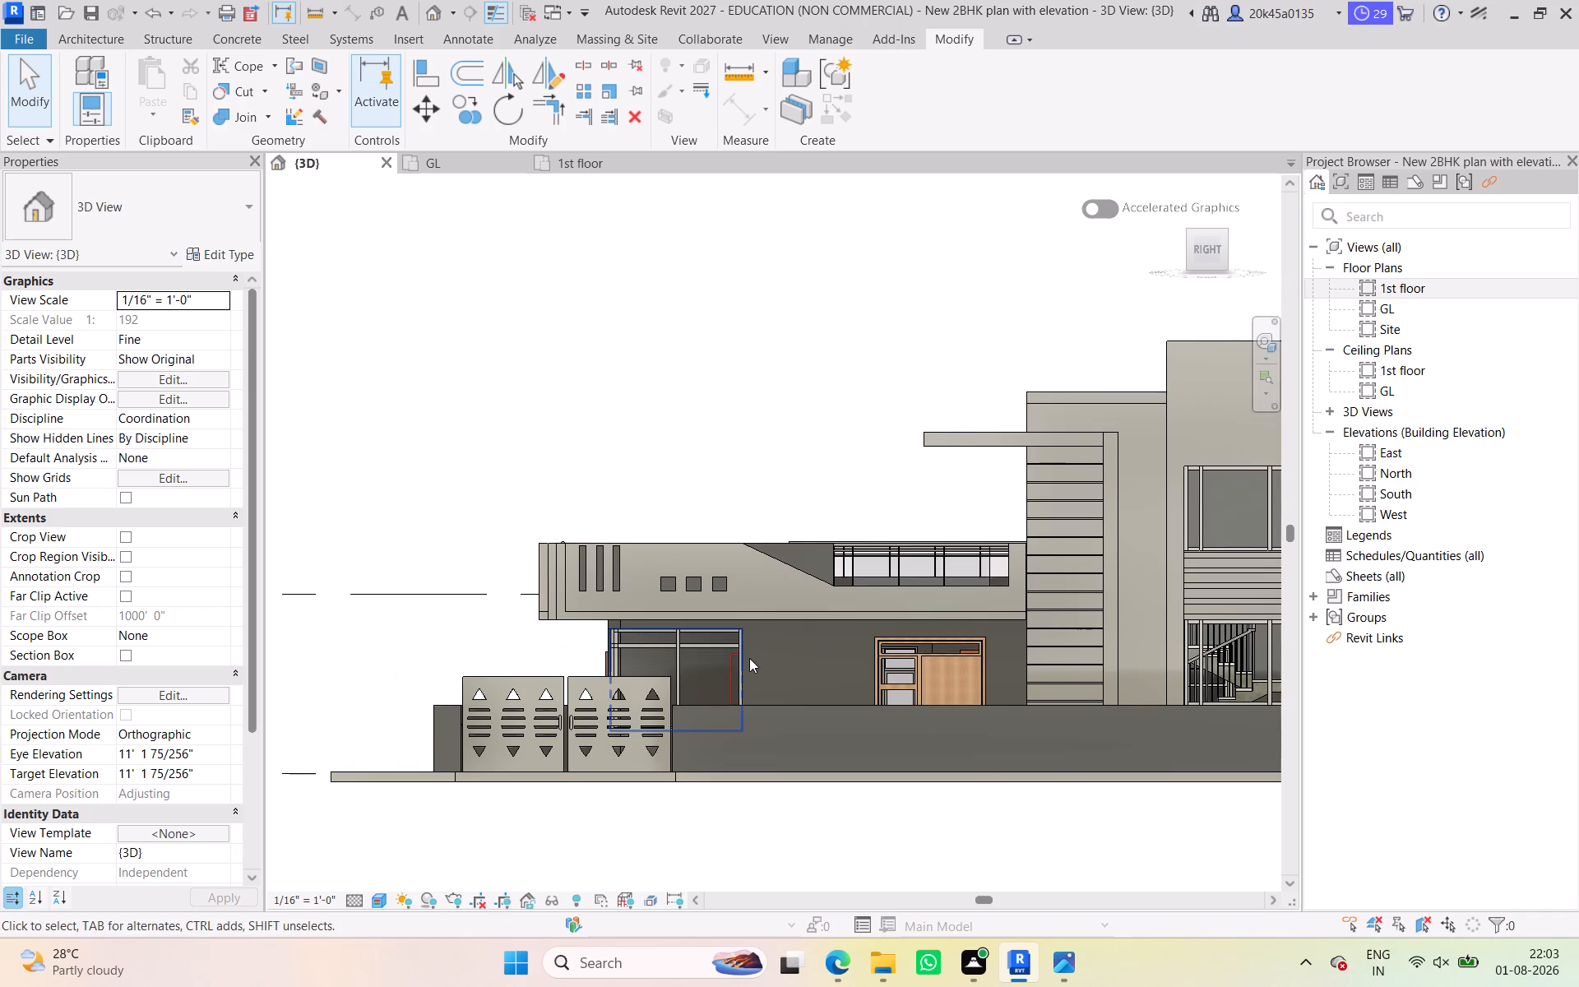
pyautogui.scroll(-3, 757, 634)
pyautogui.moveTo(765, 640); pyautogui.dragTo(789, 664, button='middle')
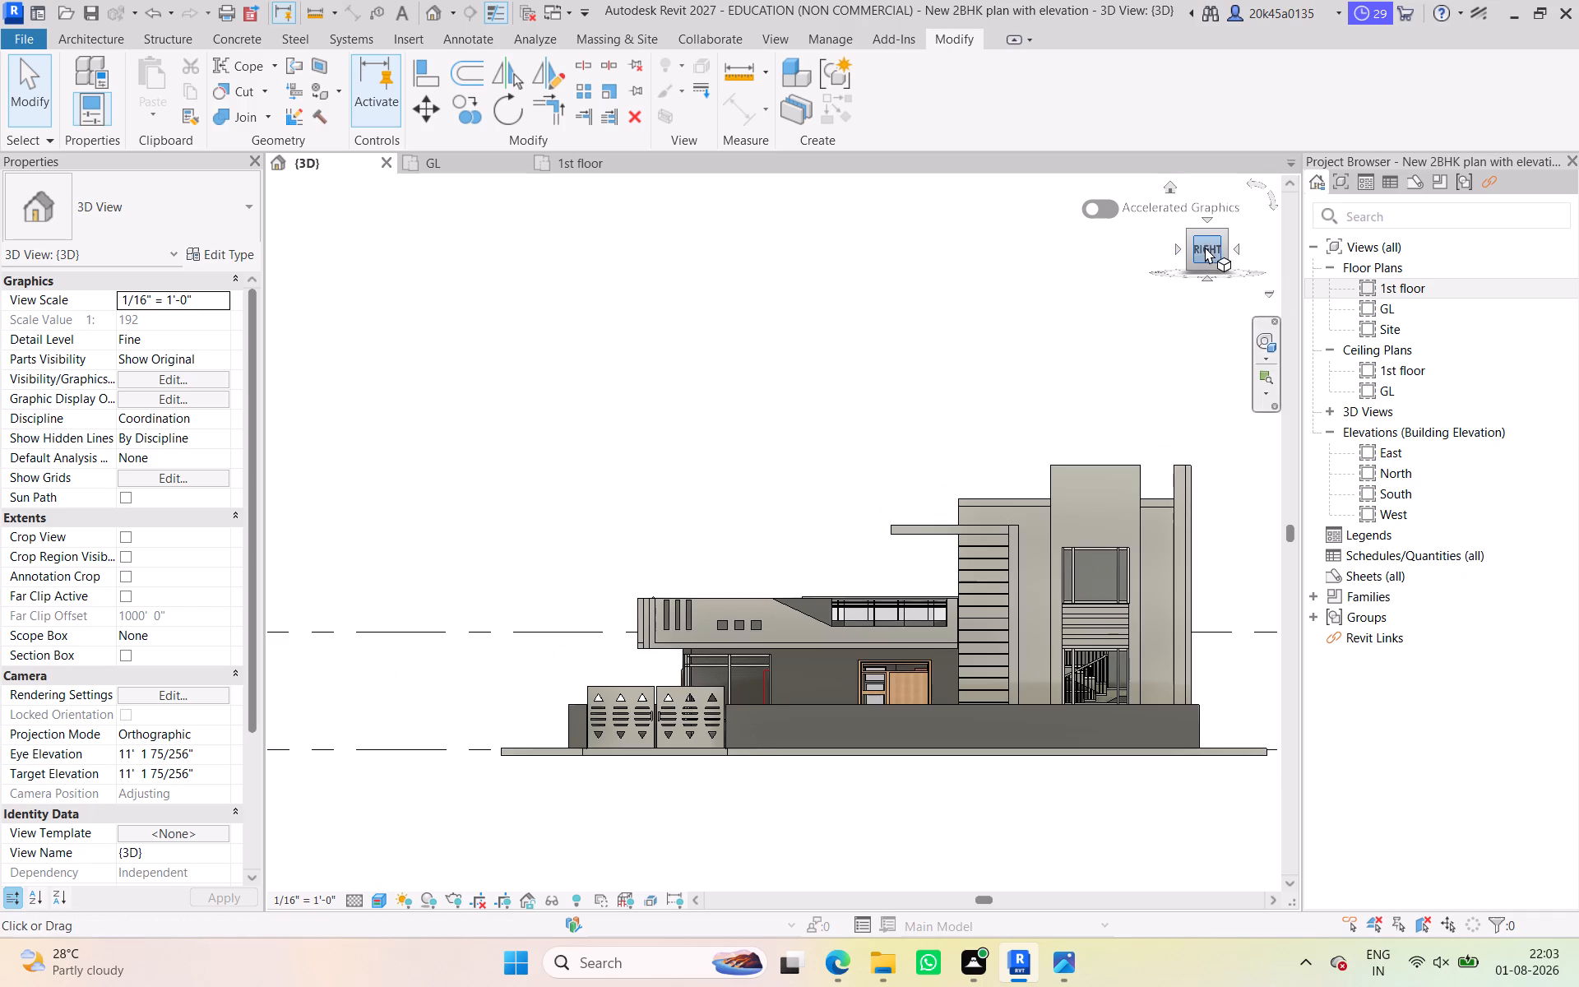
pyautogui.moveTo(1207, 245); pyautogui.dragTo(1271, 258)
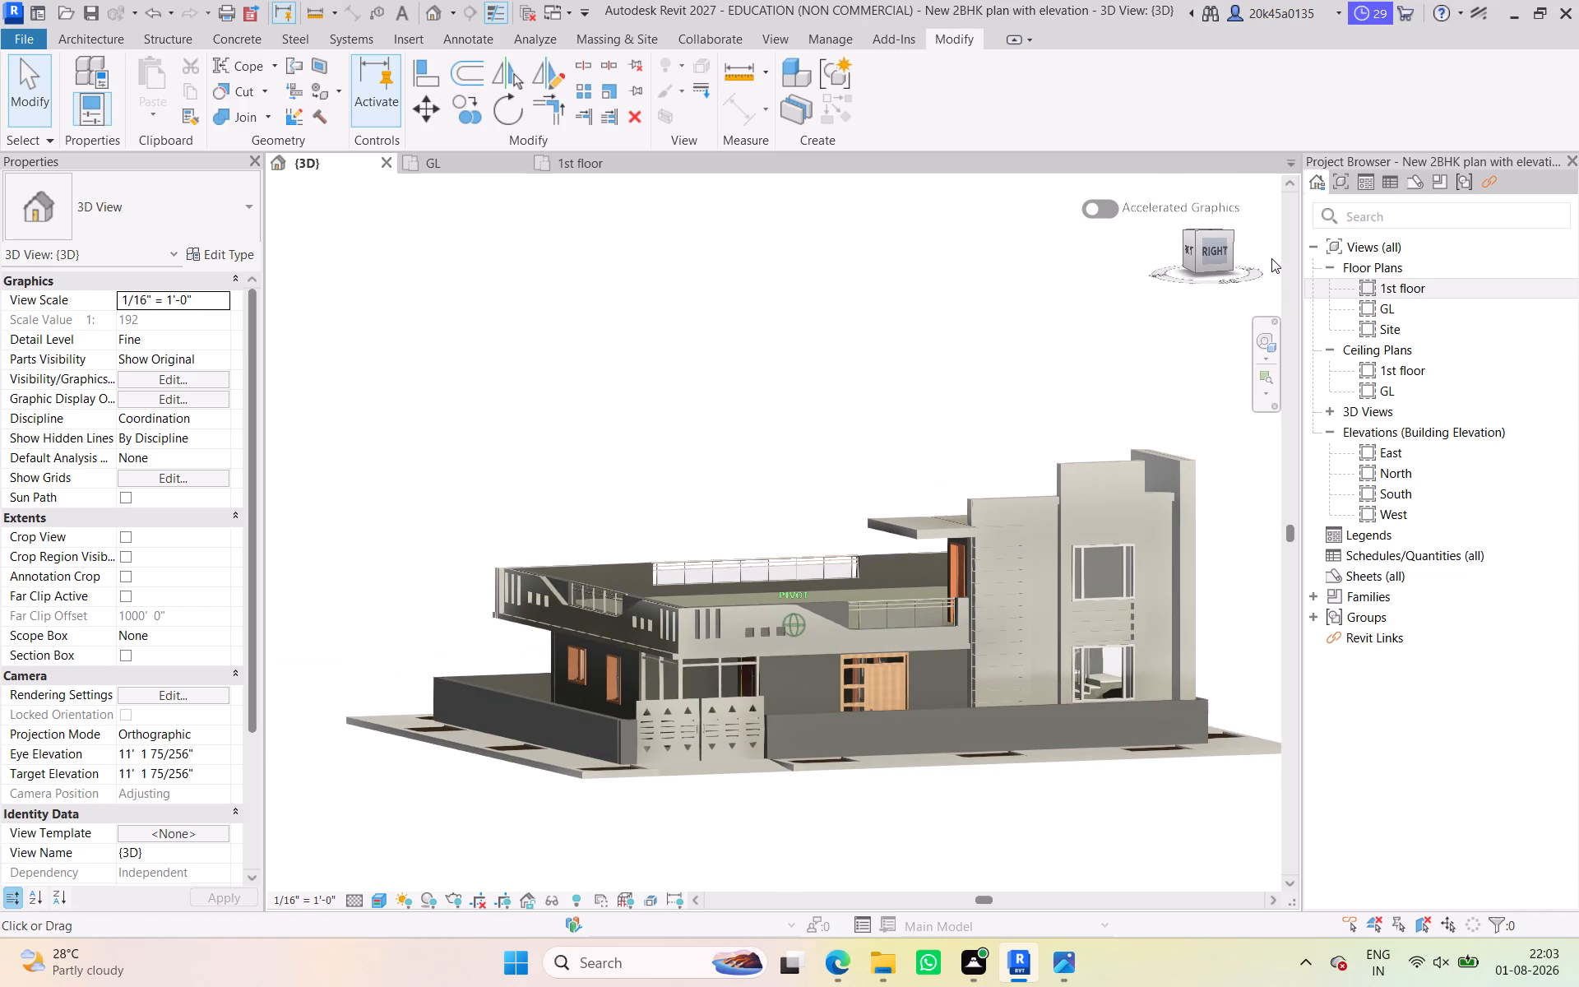
pyautogui.moveTo(1271, 258); pyautogui.dragTo(1261, 262)
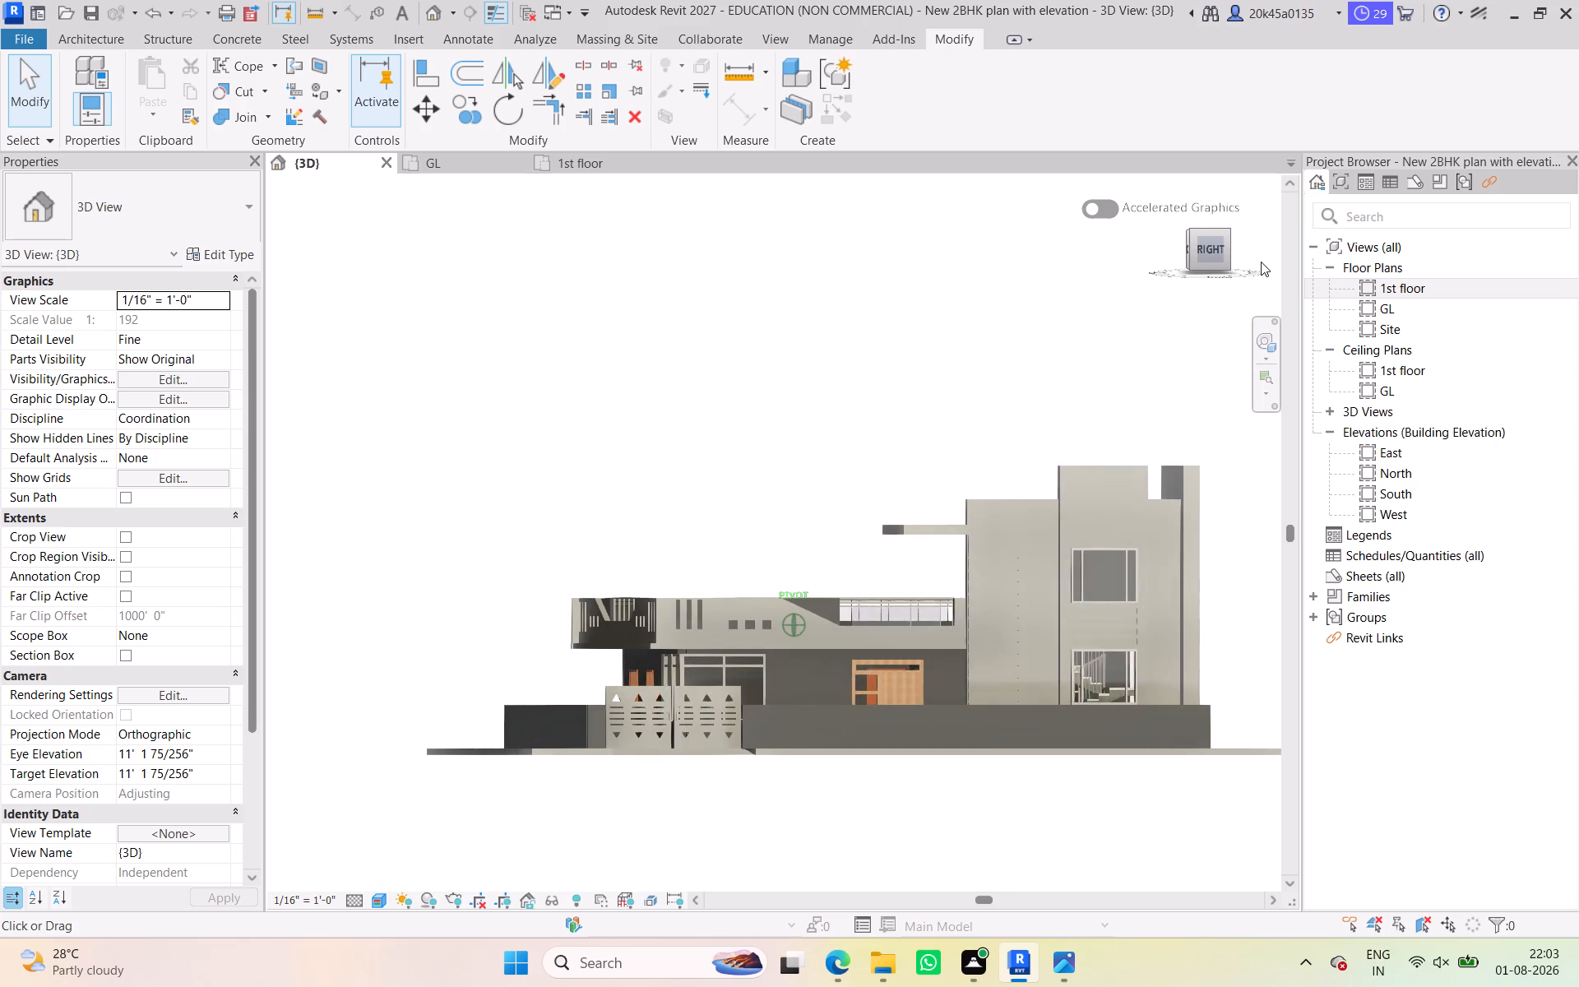
pyautogui.moveTo(1261, 262); pyautogui.dragTo(287, 243)
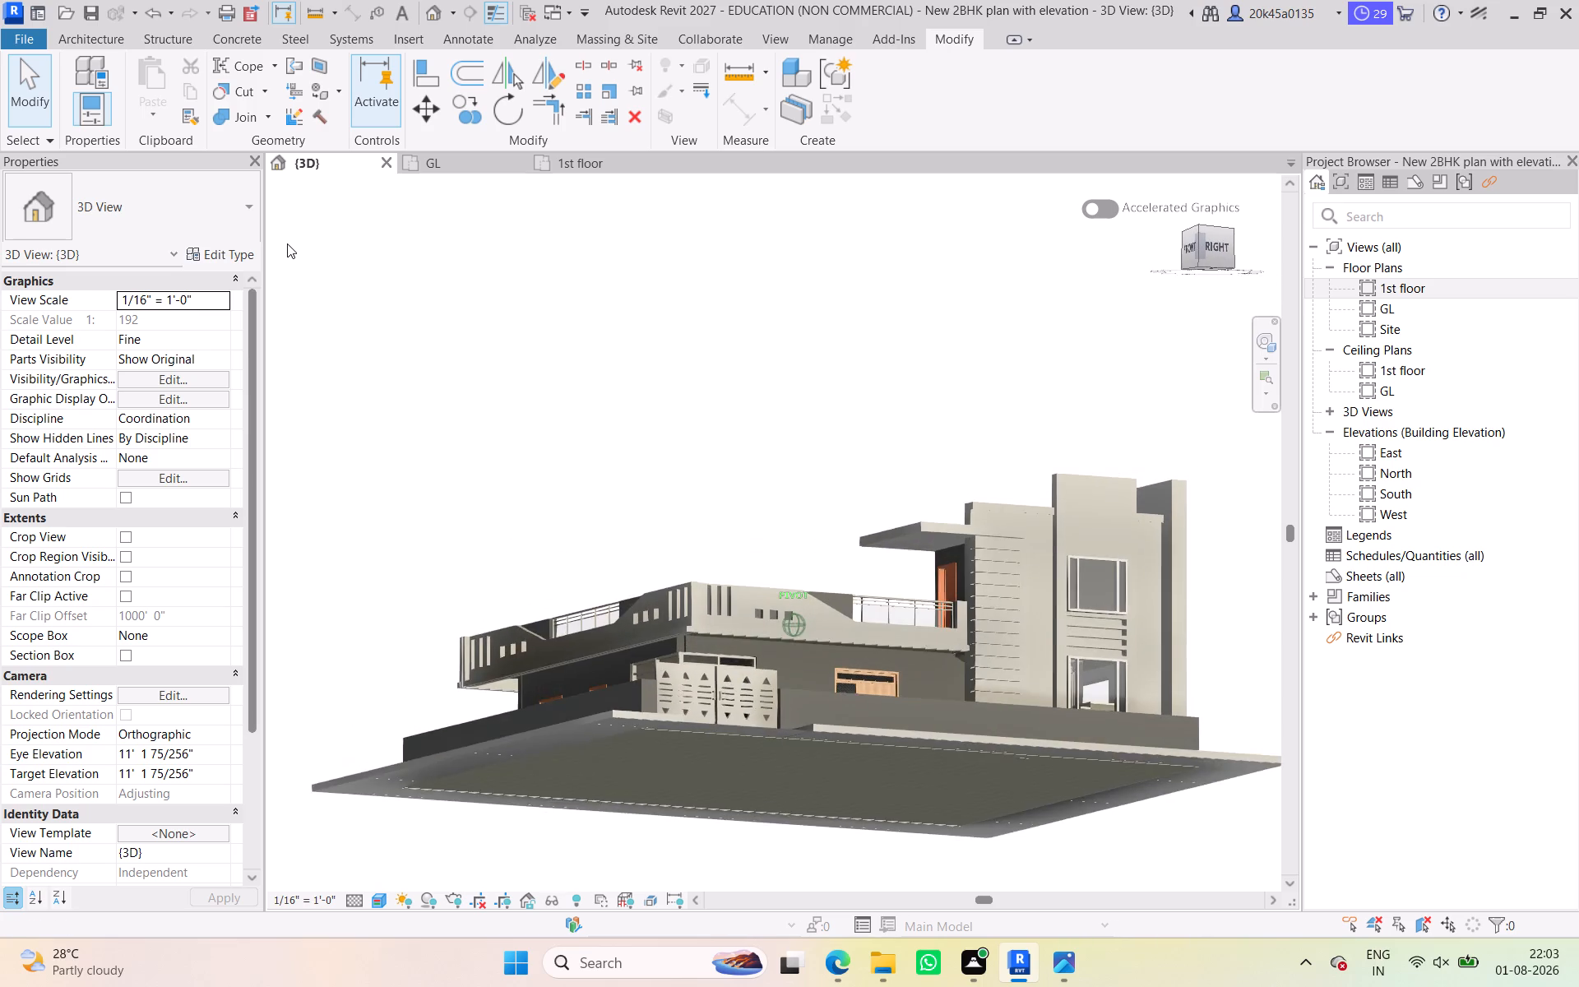
pyautogui.moveTo(287, 243); pyautogui.dragTo(409, 279)
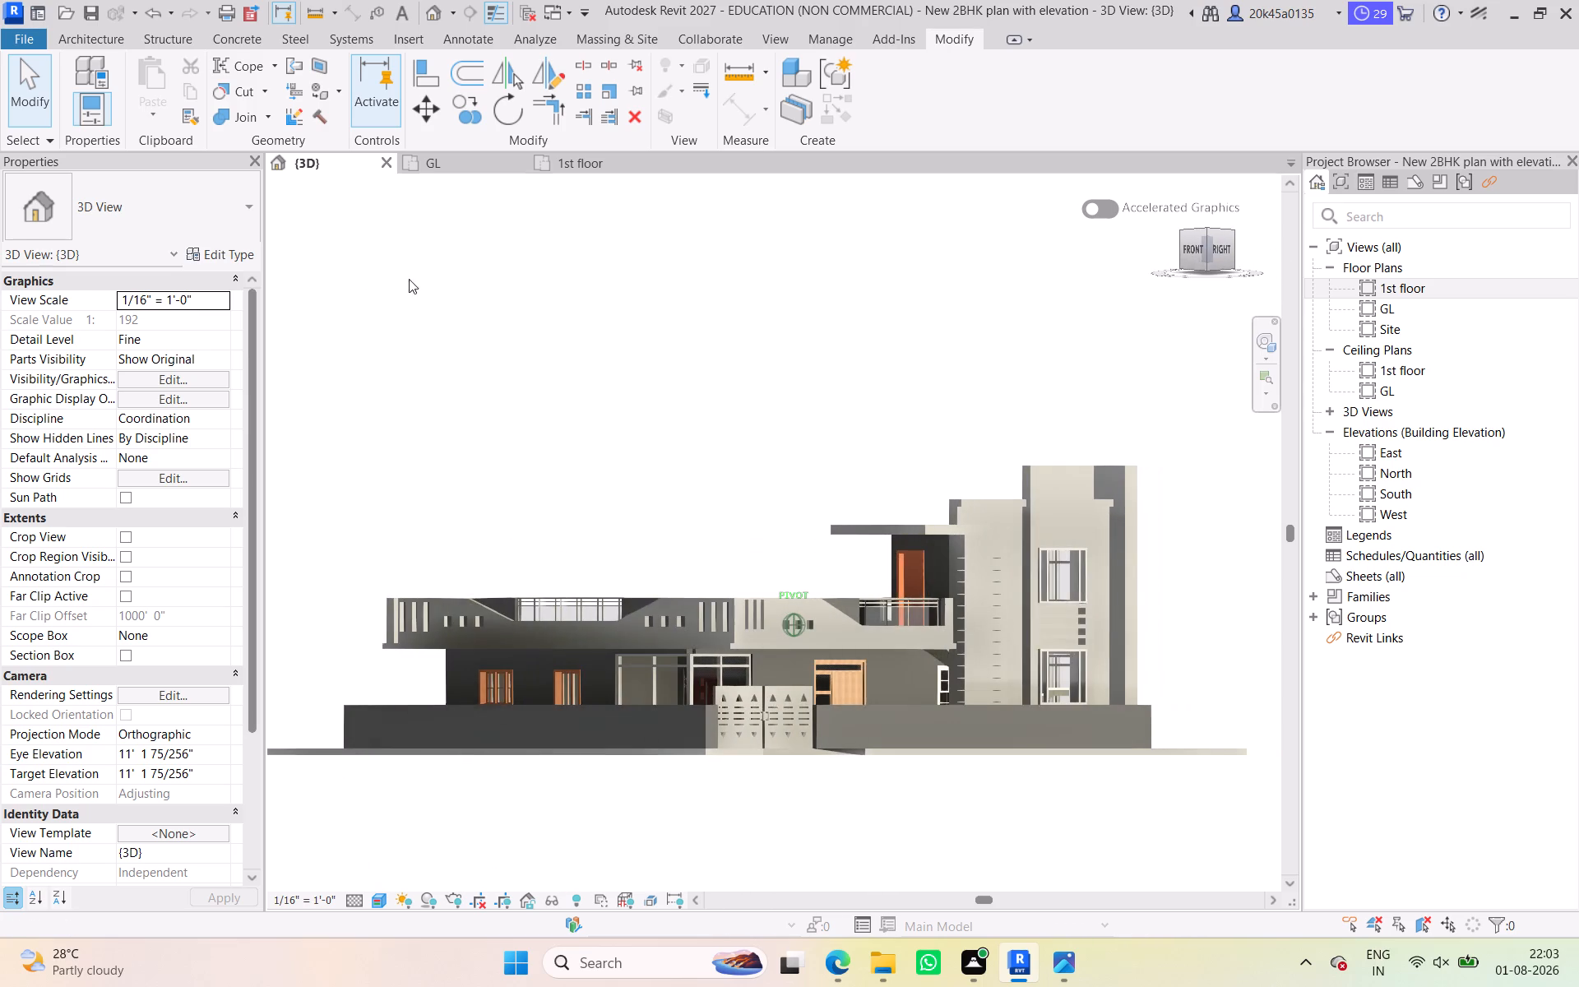
pyautogui.moveTo(409, 279); pyautogui.dragTo(439, 299)
pyautogui.scroll(5, 956, 633)
pyautogui.moveTo(977, 690); pyautogui.dragTo(998, 721, button='middle')
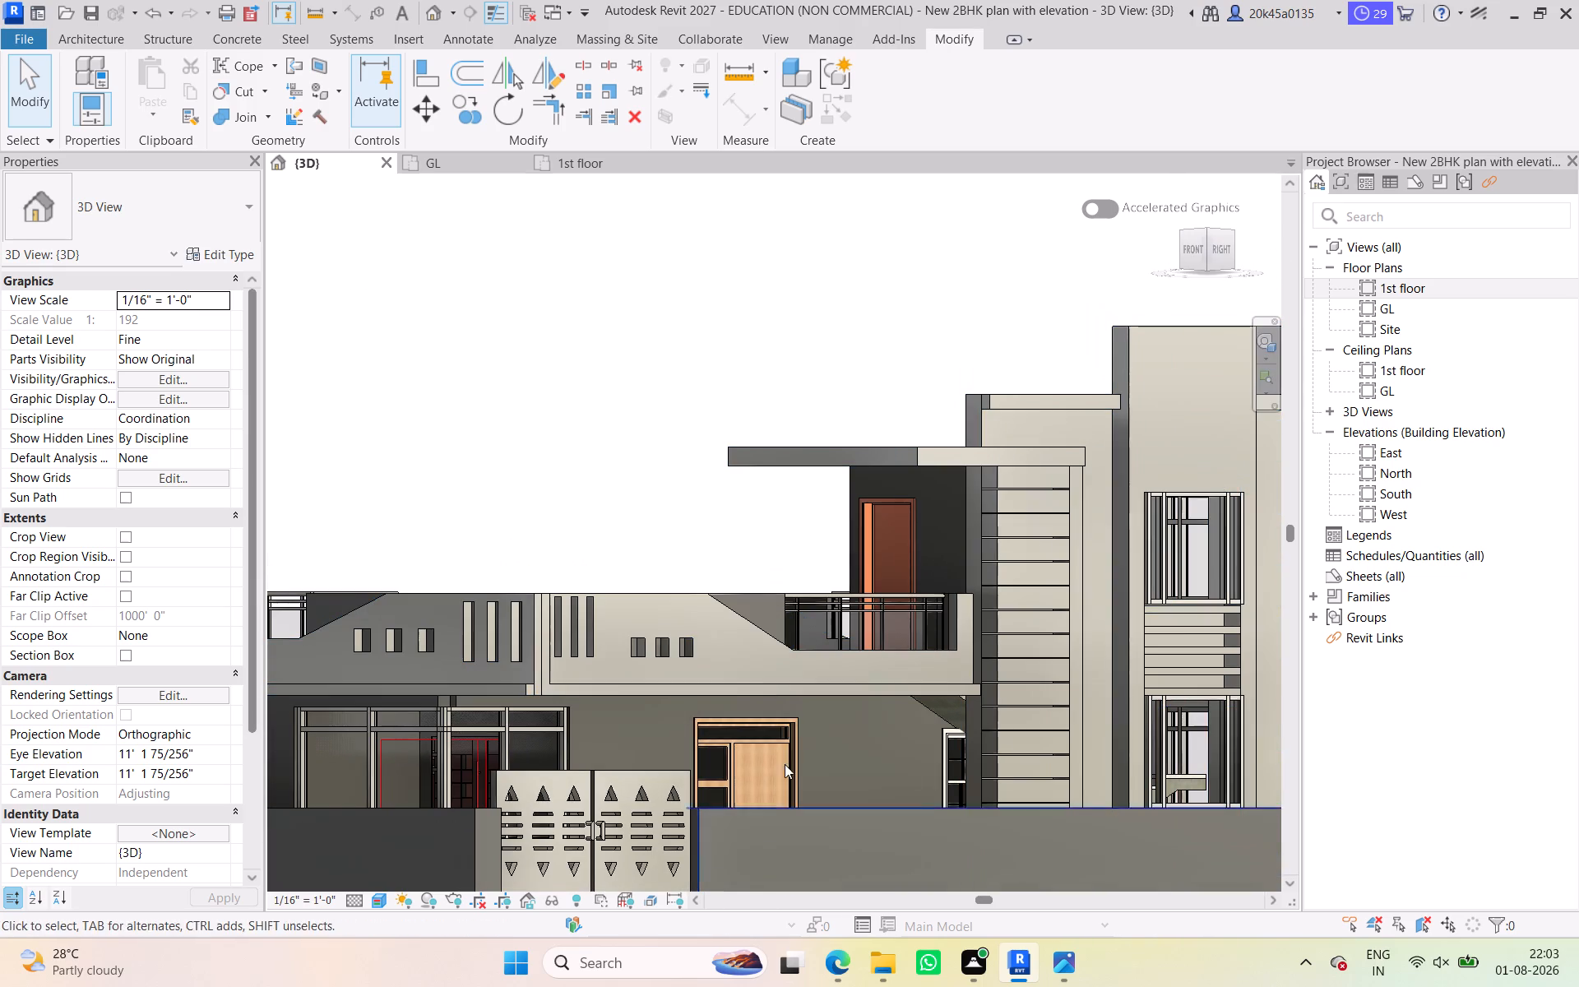
pyautogui.scroll(6, 803, 730)
pyautogui.scroll(-6, 803, 733)
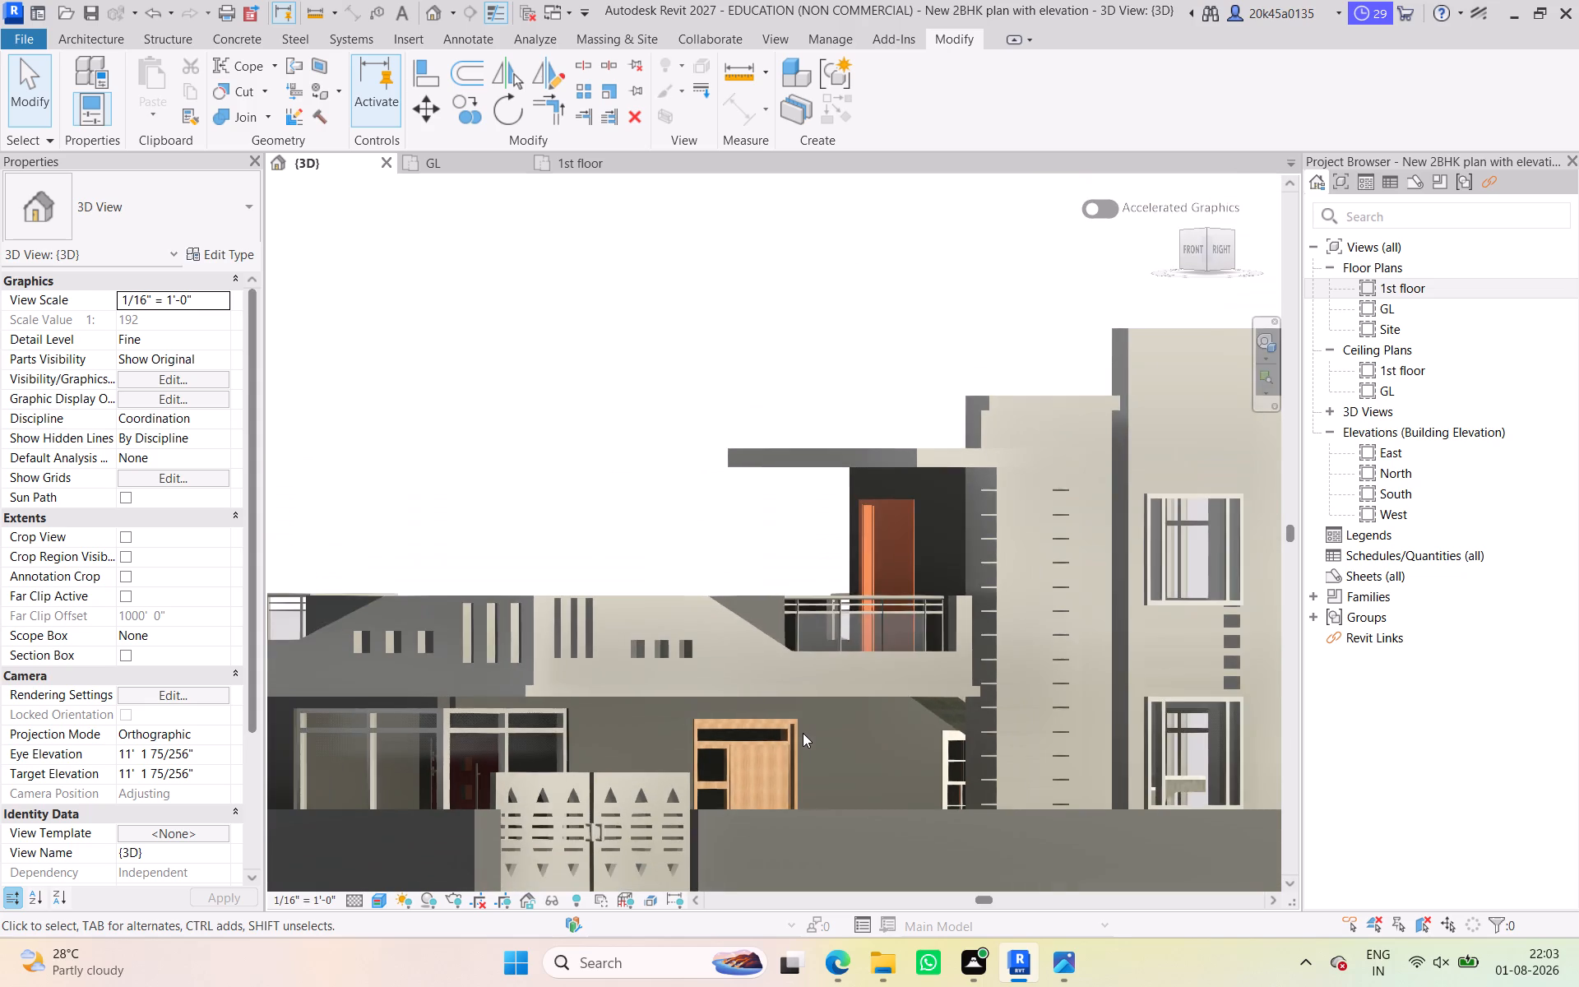
pyautogui.moveTo(1218, 266); pyautogui.dragTo(1256, 269)
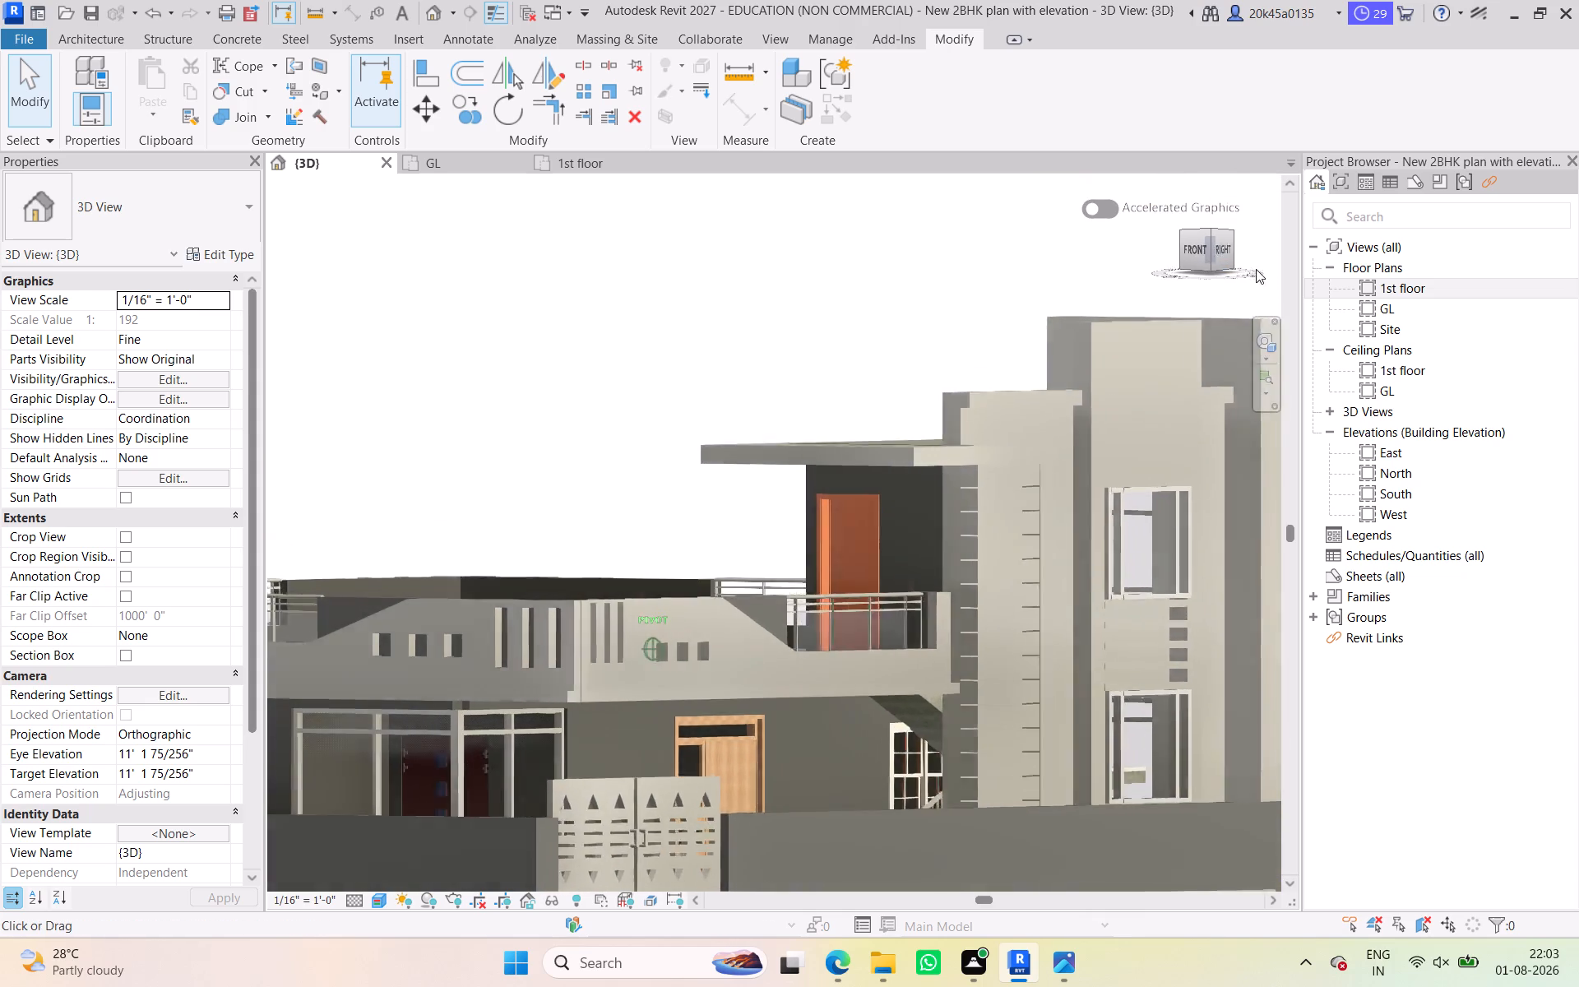
pyautogui.moveTo(1256, 269); pyautogui.dragTo(1257, 269)
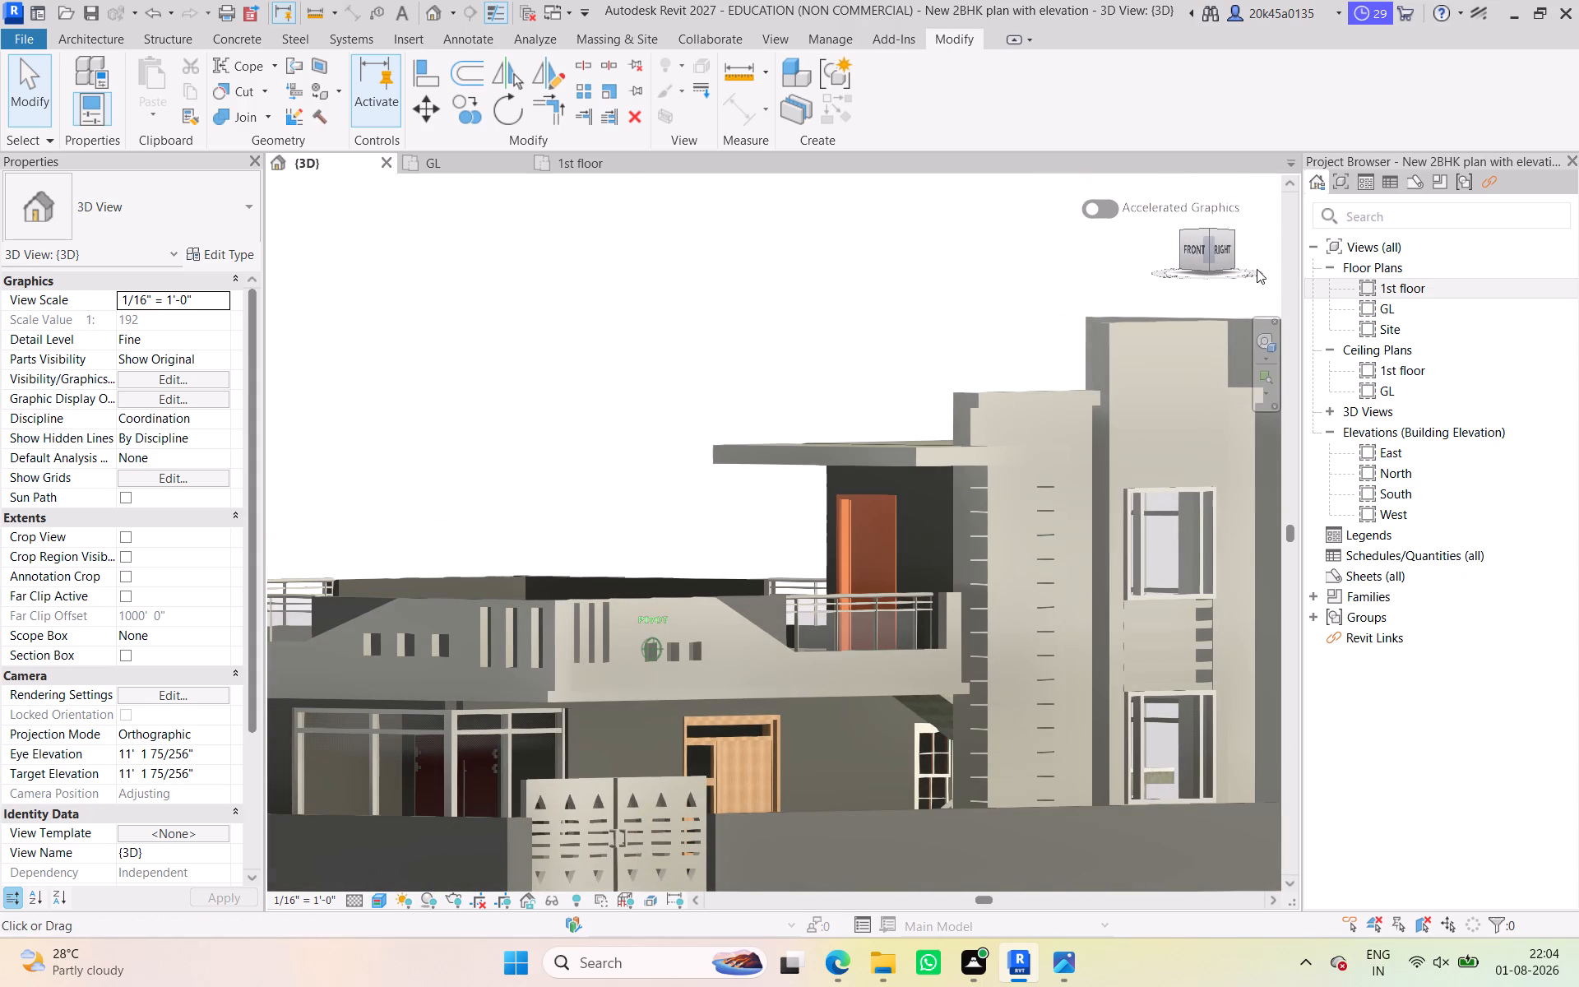
# Inspect the house's right facade at eye level, including the stair tower, its windows and the louvred wall bands.
pyautogui.moveTo(1257, 269); pyautogui.dragTo(301, 276)
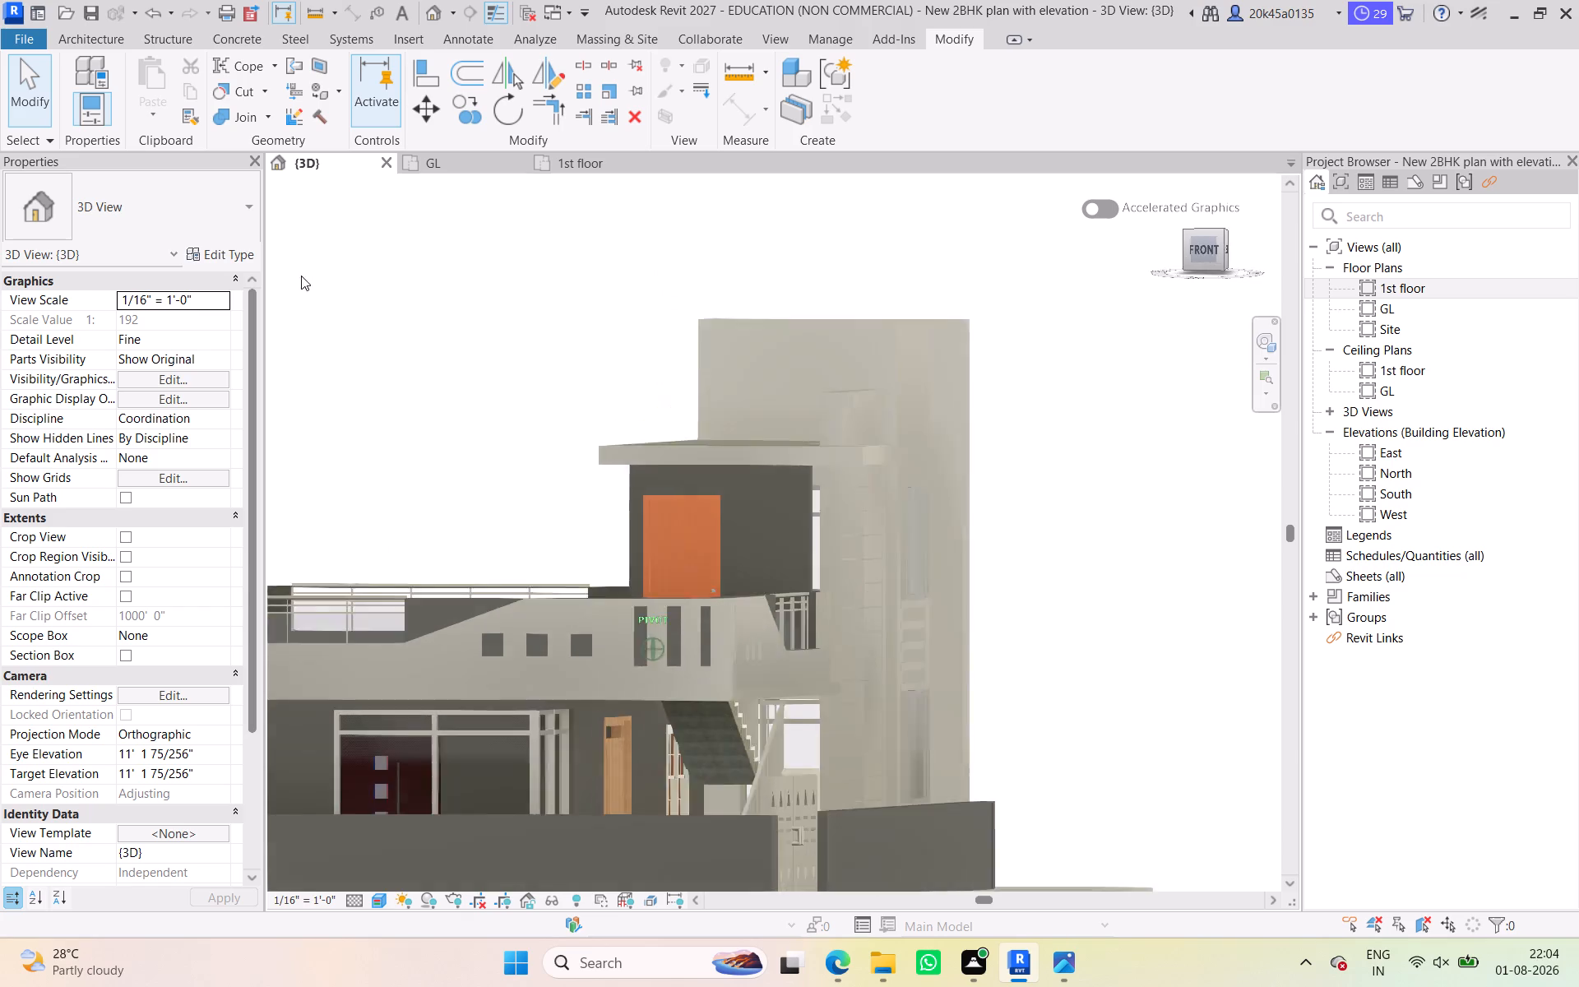
pyautogui.moveTo(301, 276); pyautogui.dragTo(961, 248)
pyautogui.scroll(-2, 1090, 350)
pyautogui.moveTo(1045, 357); pyautogui.dragTo(798, 353, button='middle')
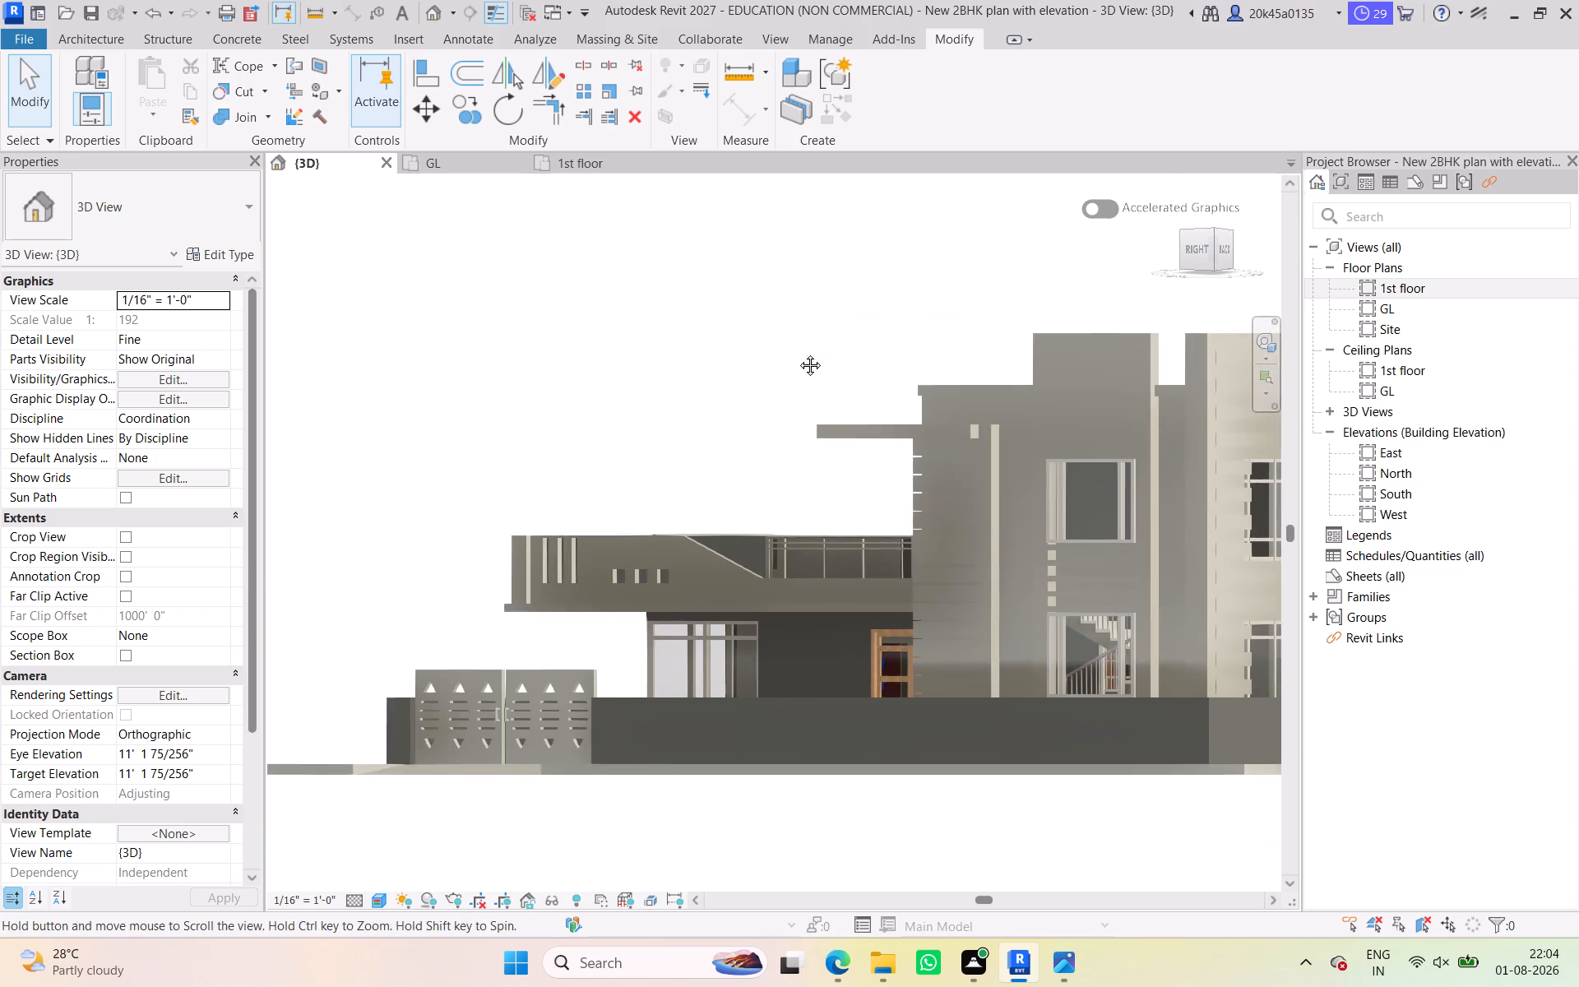
pyautogui.moveTo(798, 353); pyautogui.dragTo(706, 352, button='middle')
pyautogui.scroll(3, 827, 506)
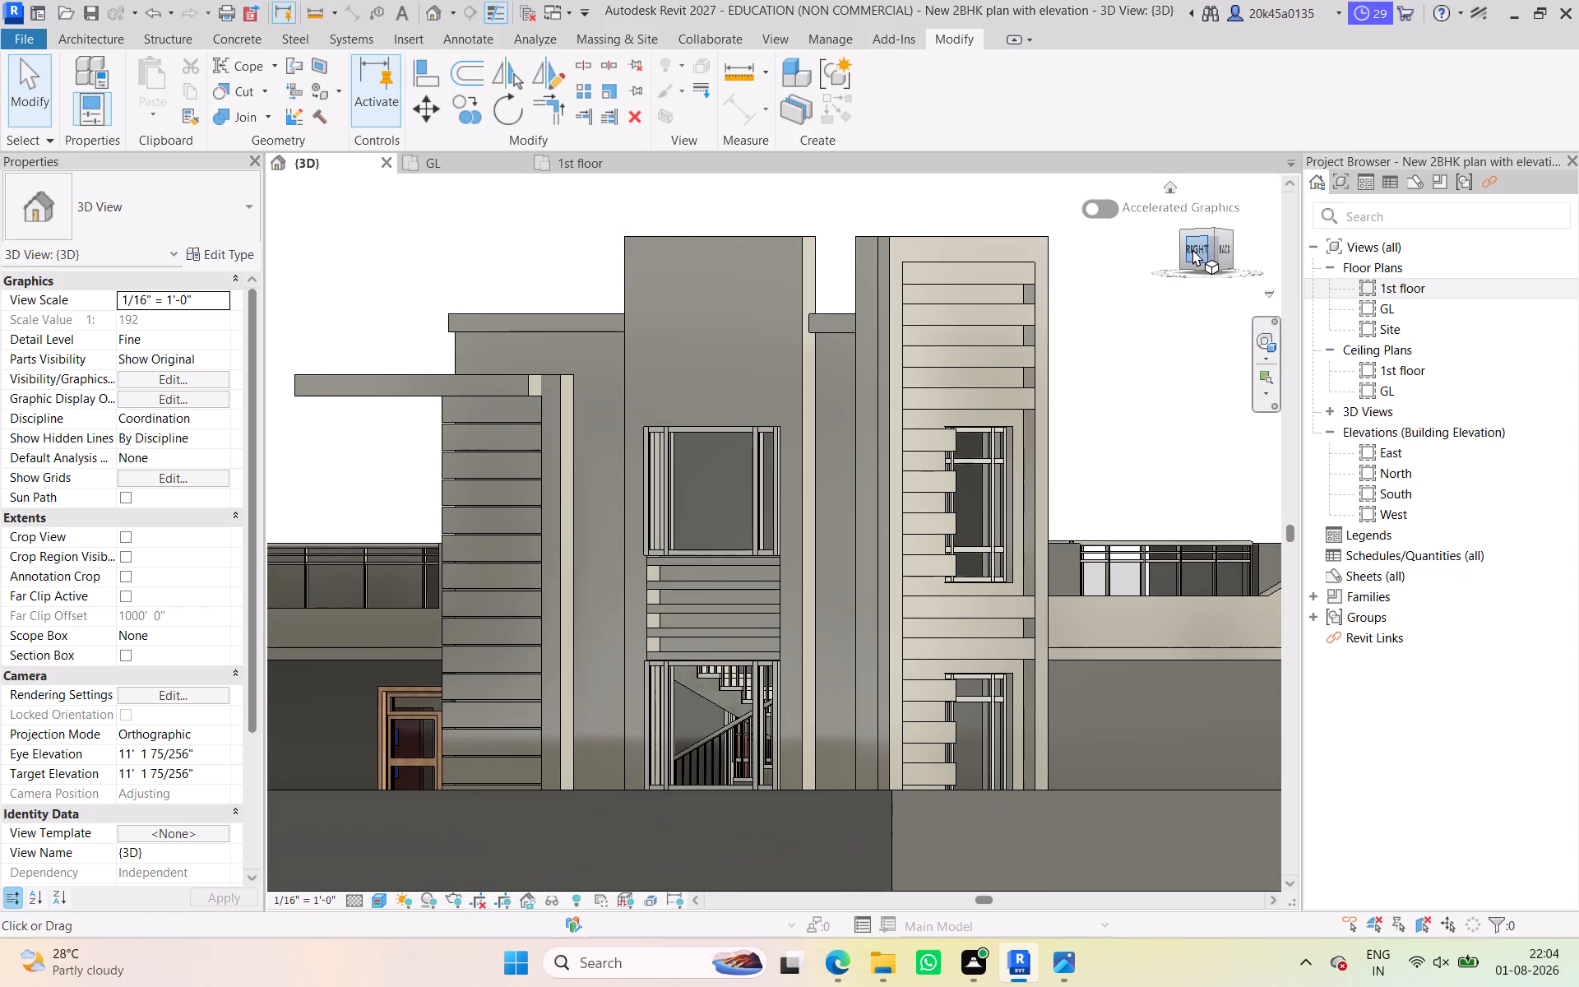
pyautogui.moveTo(1193, 248); pyautogui.dragTo(418, 256)
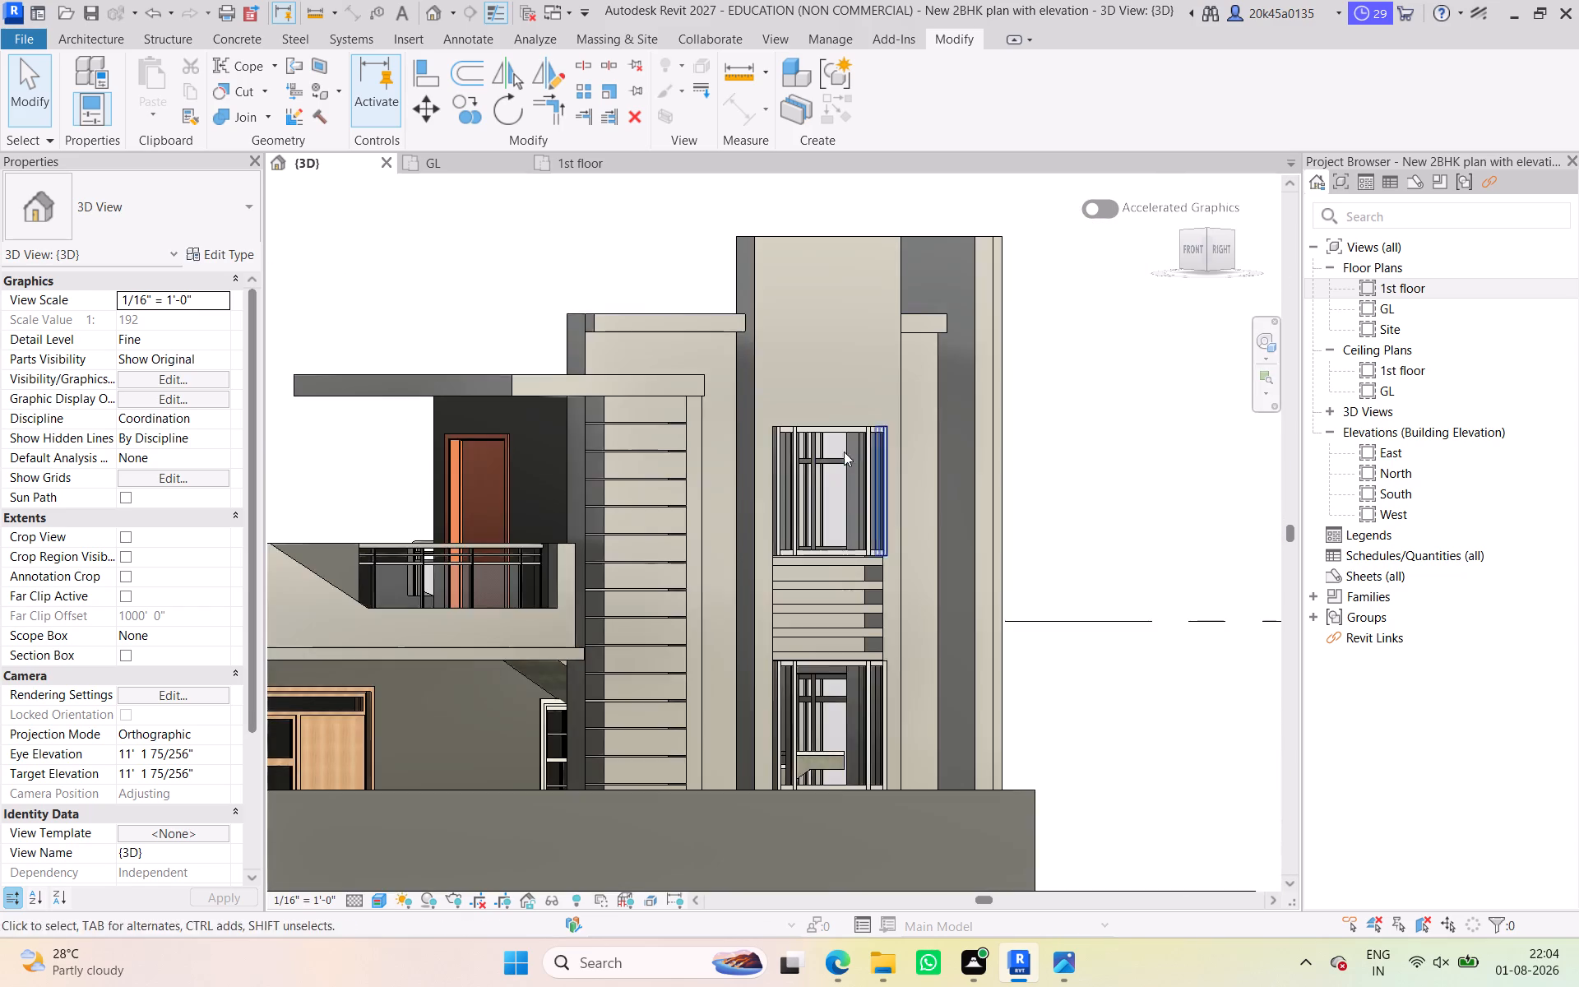
# Examine the gate, balcony parapet and main entrance door from the front-right corner round to the right side.
pyautogui.scroll(-3, 795, 489)
pyautogui.moveTo(792, 500); pyautogui.dragTo(1030, 438, button='middle')
pyautogui.scroll(4, 752, 569)
pyautogui.moveTo(759, 574); pyautogui.dragTo(896, 575, button='middle')
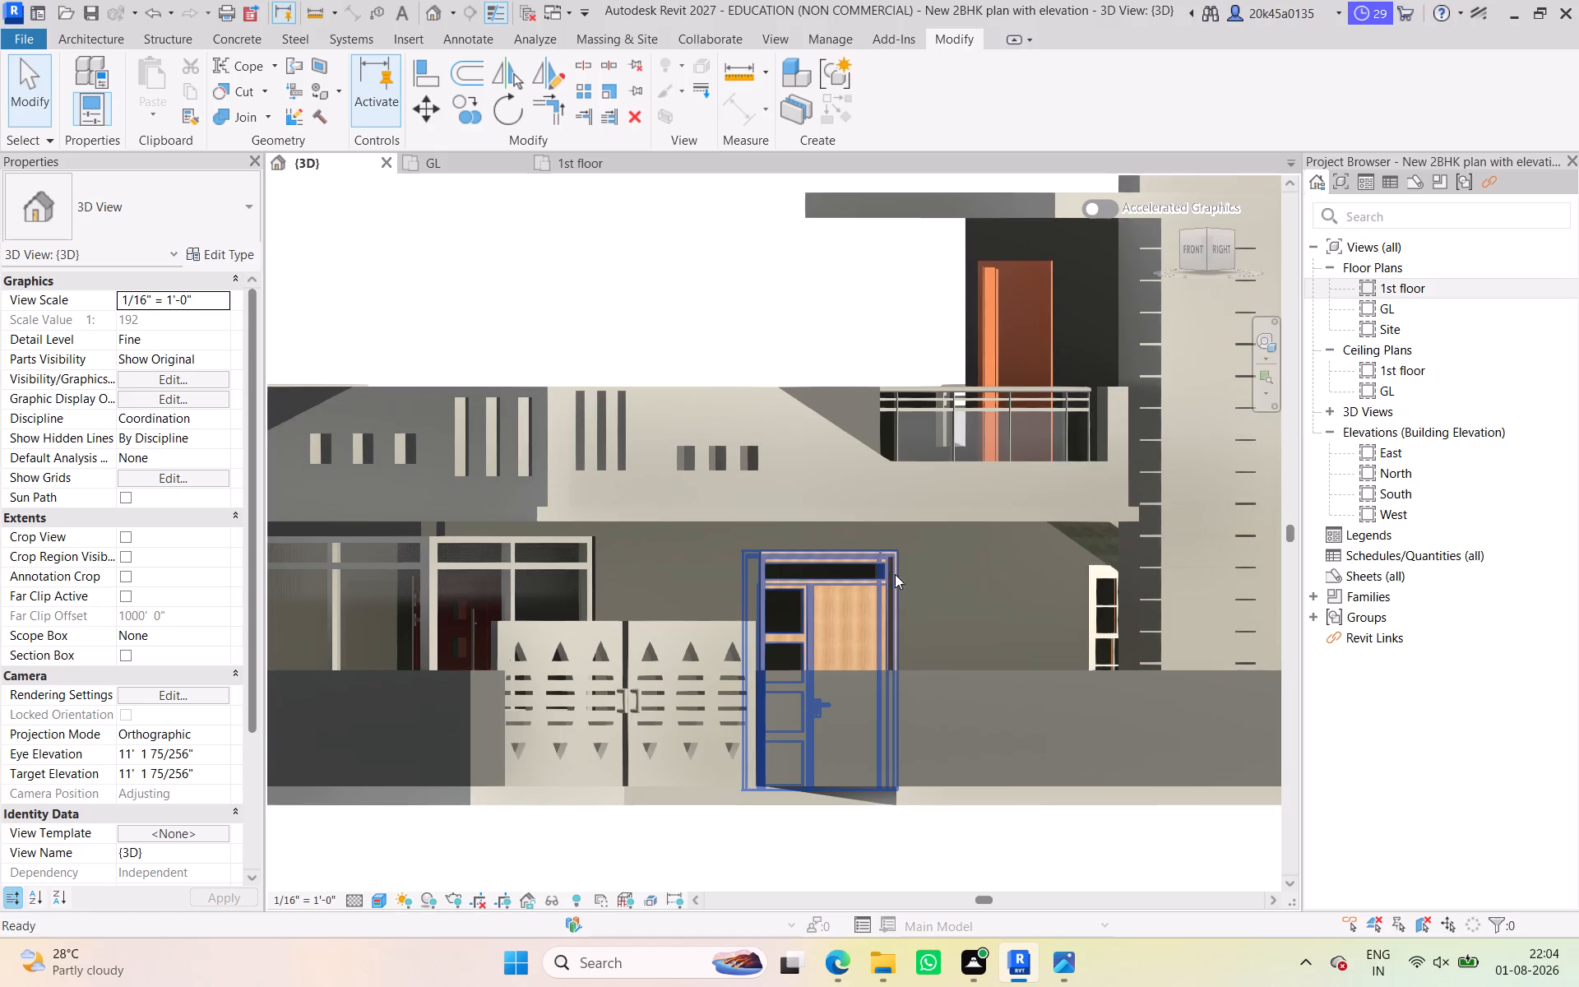
pyautogui.scroll(-3, 877, 567)
pyautogui.moveTo(876, 563); pyautogui.dragTo(852, 499, button='middle')
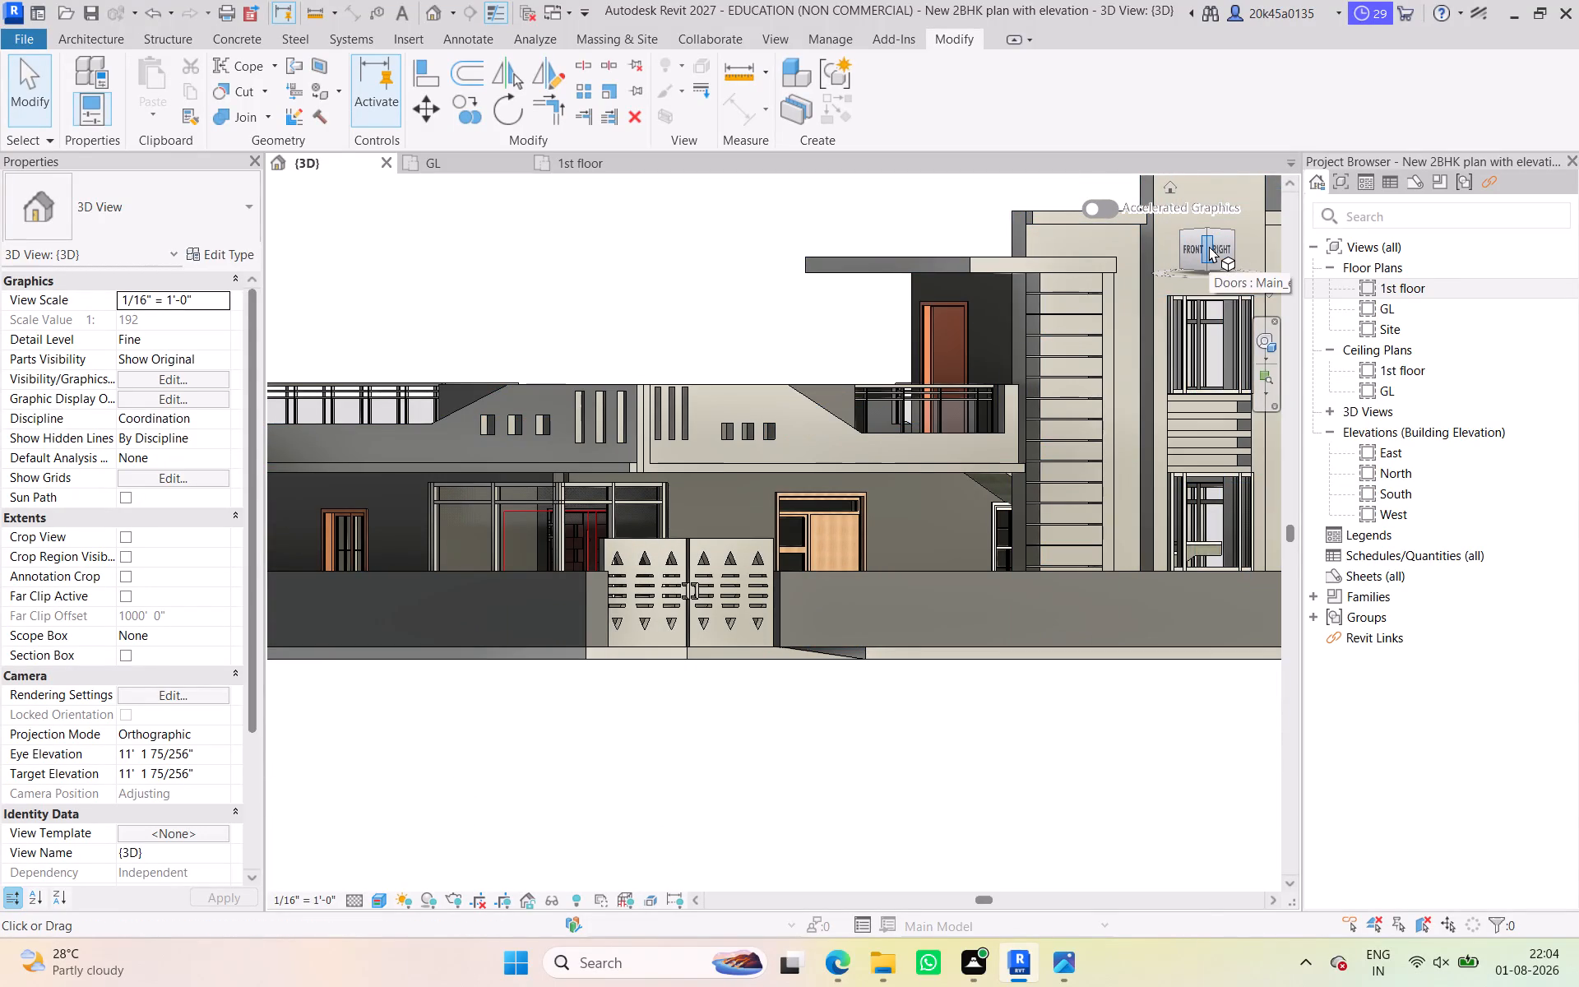
pyautogui.moveTo(1209, 245); pyautogui.dragTo(1155, 244)
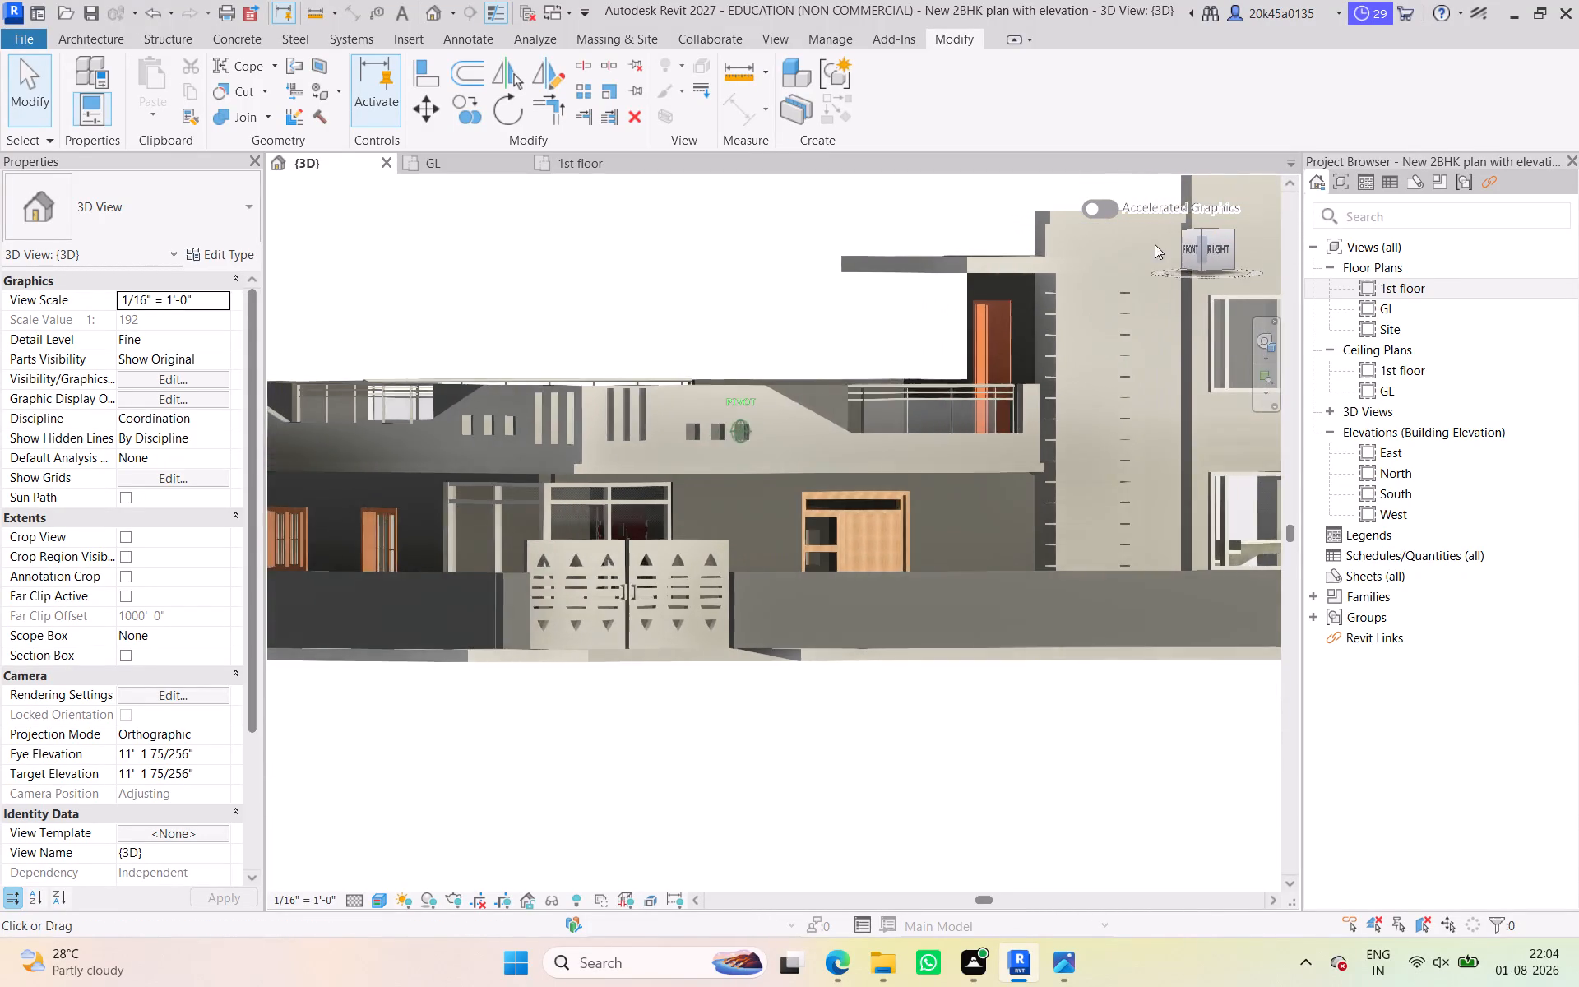
pyautogui.moveTo(1155, 244); pyautogui.dragTo(1105, 240)
pyautogui.moveTo(936, 467); pyautogui.dragTo(771, 476, button='middle')
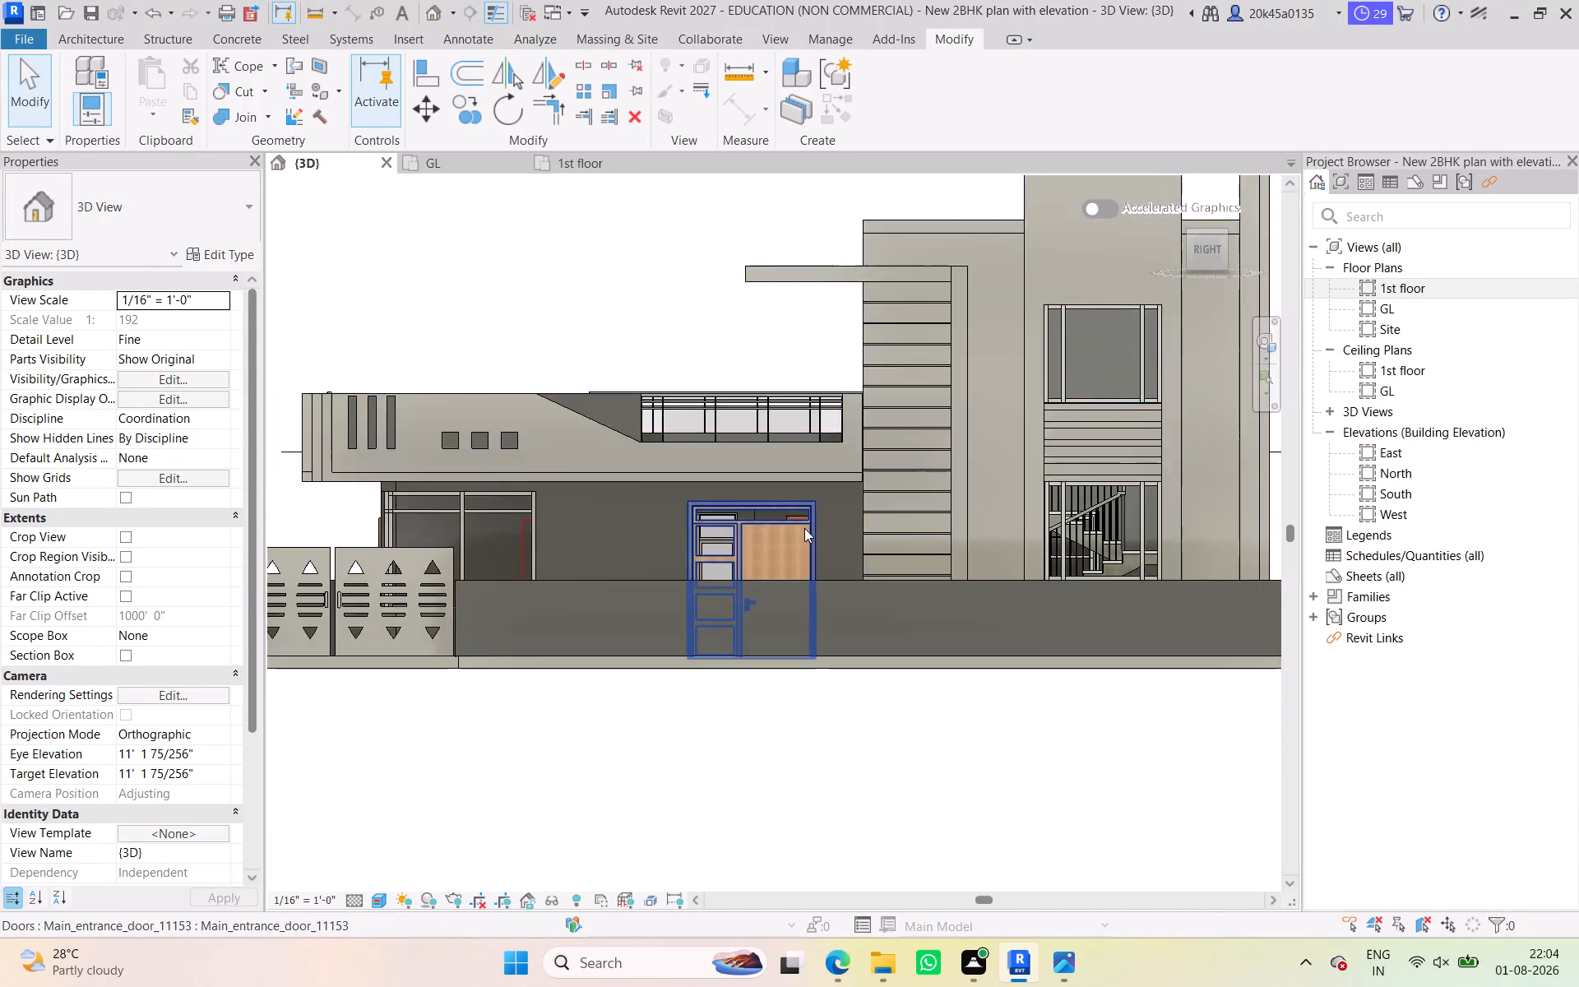
pyautogui.scroll(4, 804, 528)
pyautogui.moveTo(806, 526); pyautogui.dragTo(836, 518, button='middle')
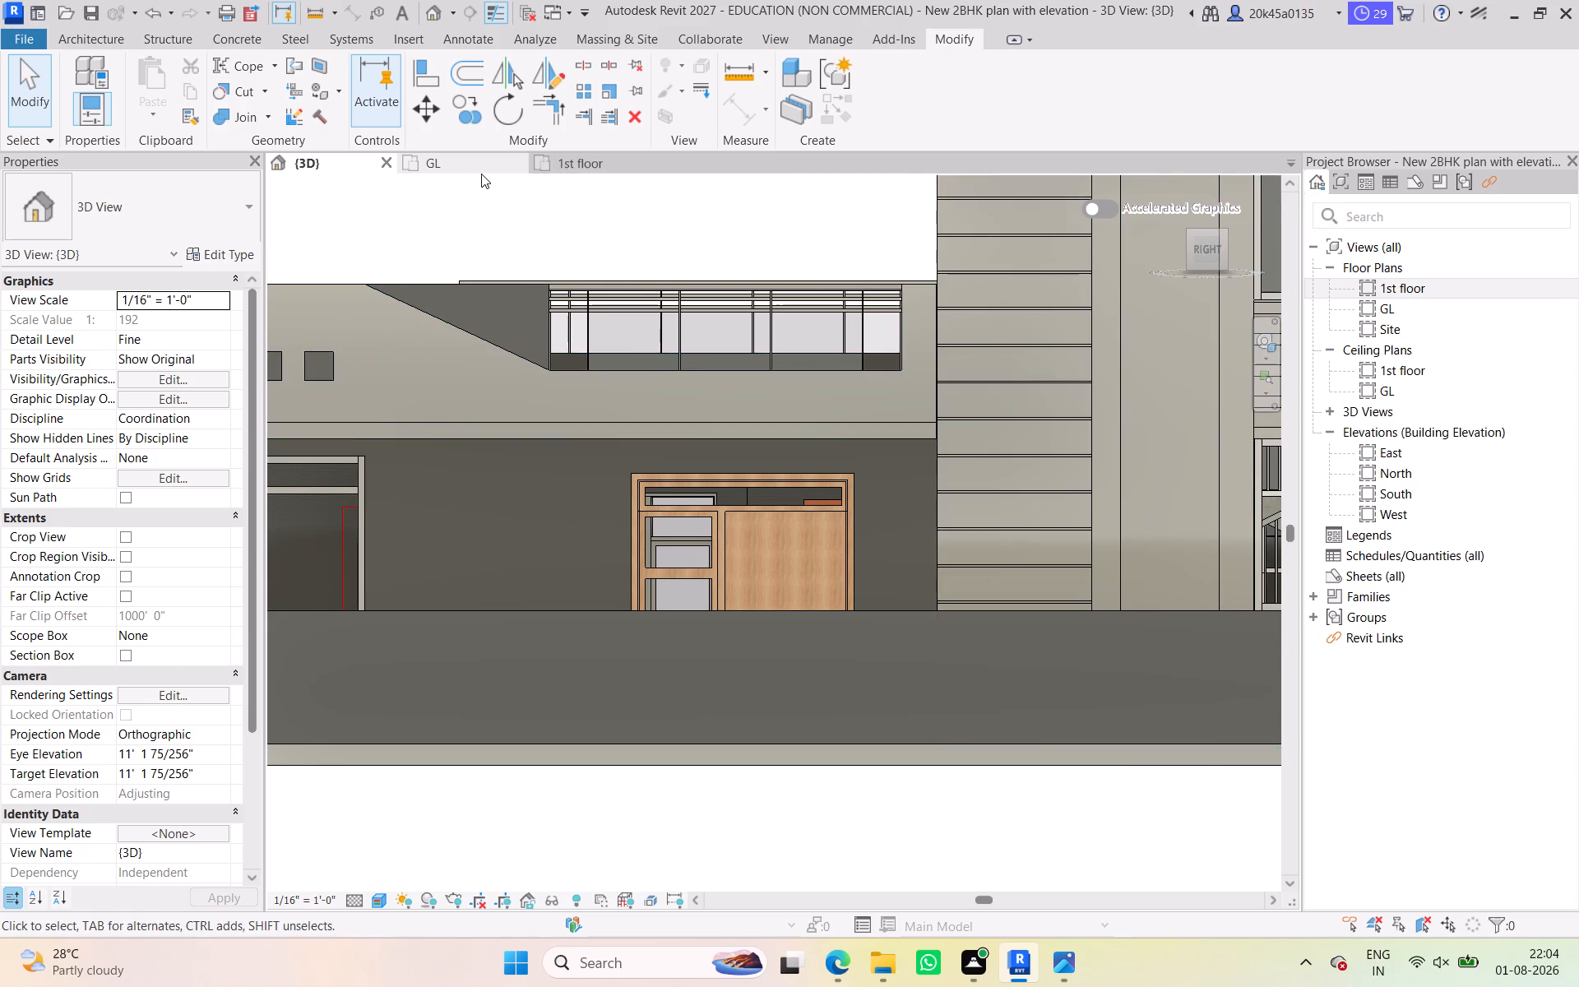
# Review the GL floor plan around the main entrance door and the right-hand exterior wall.
pyautogui.click(478, 172)
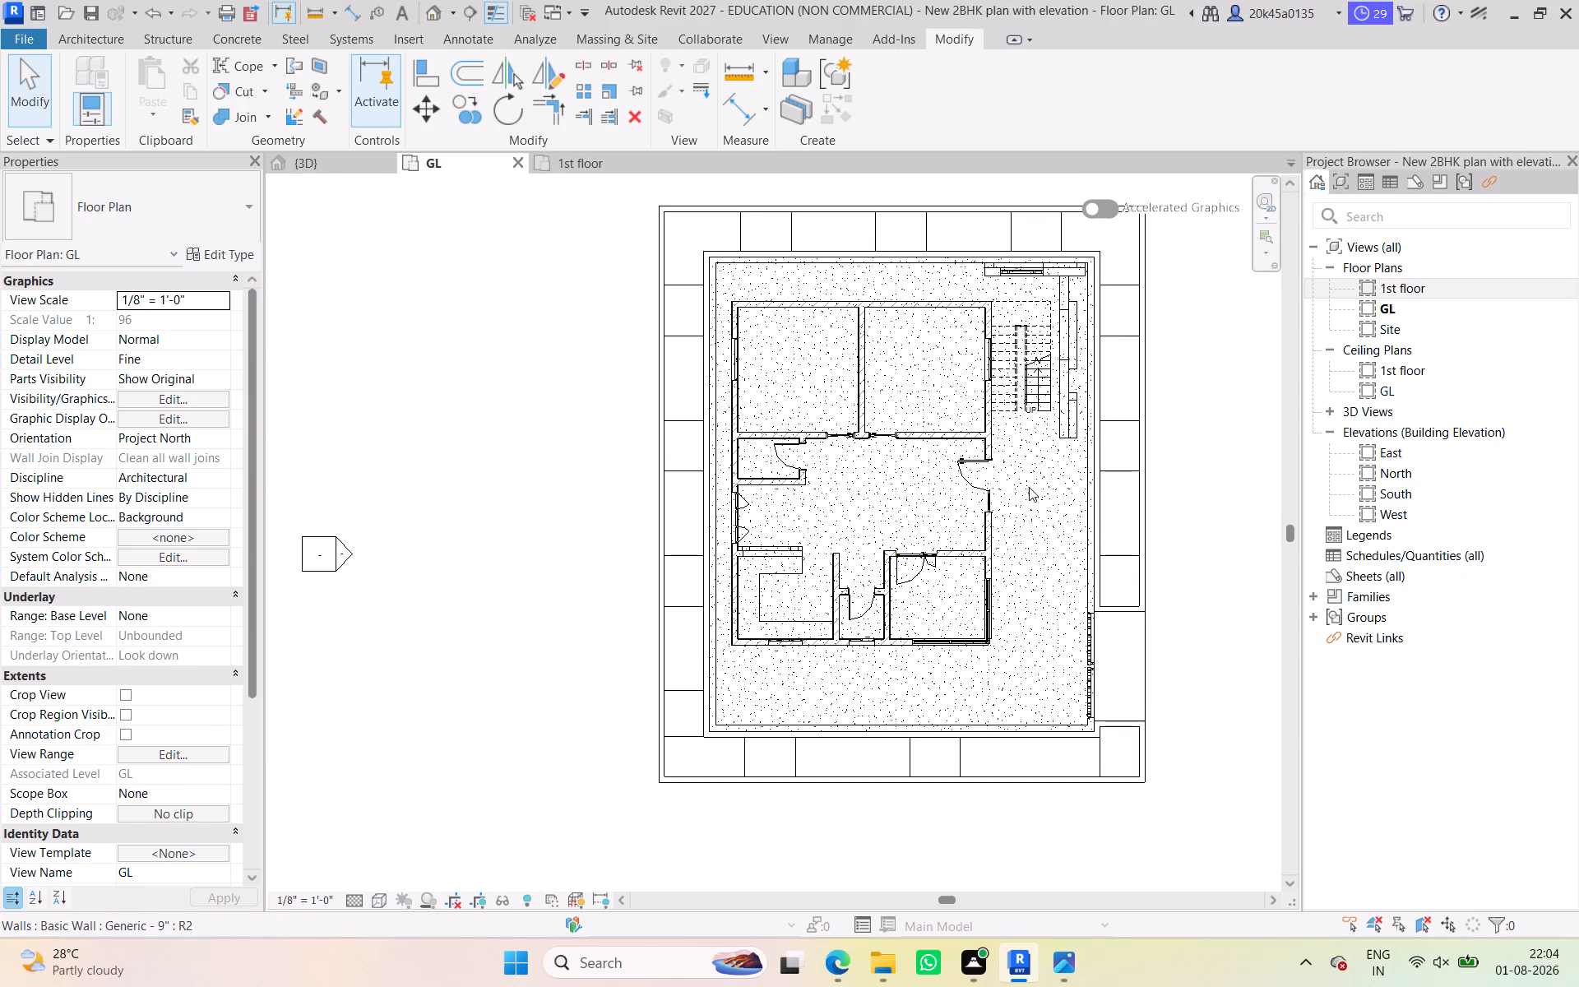
pyautogui.moveTo(1028, 489); pyautogui.dragTo(1040, 596, button='middle')
pyautogui.moveTo(1038, 592); pyautogui.dragTo(999, 476, button='middle')
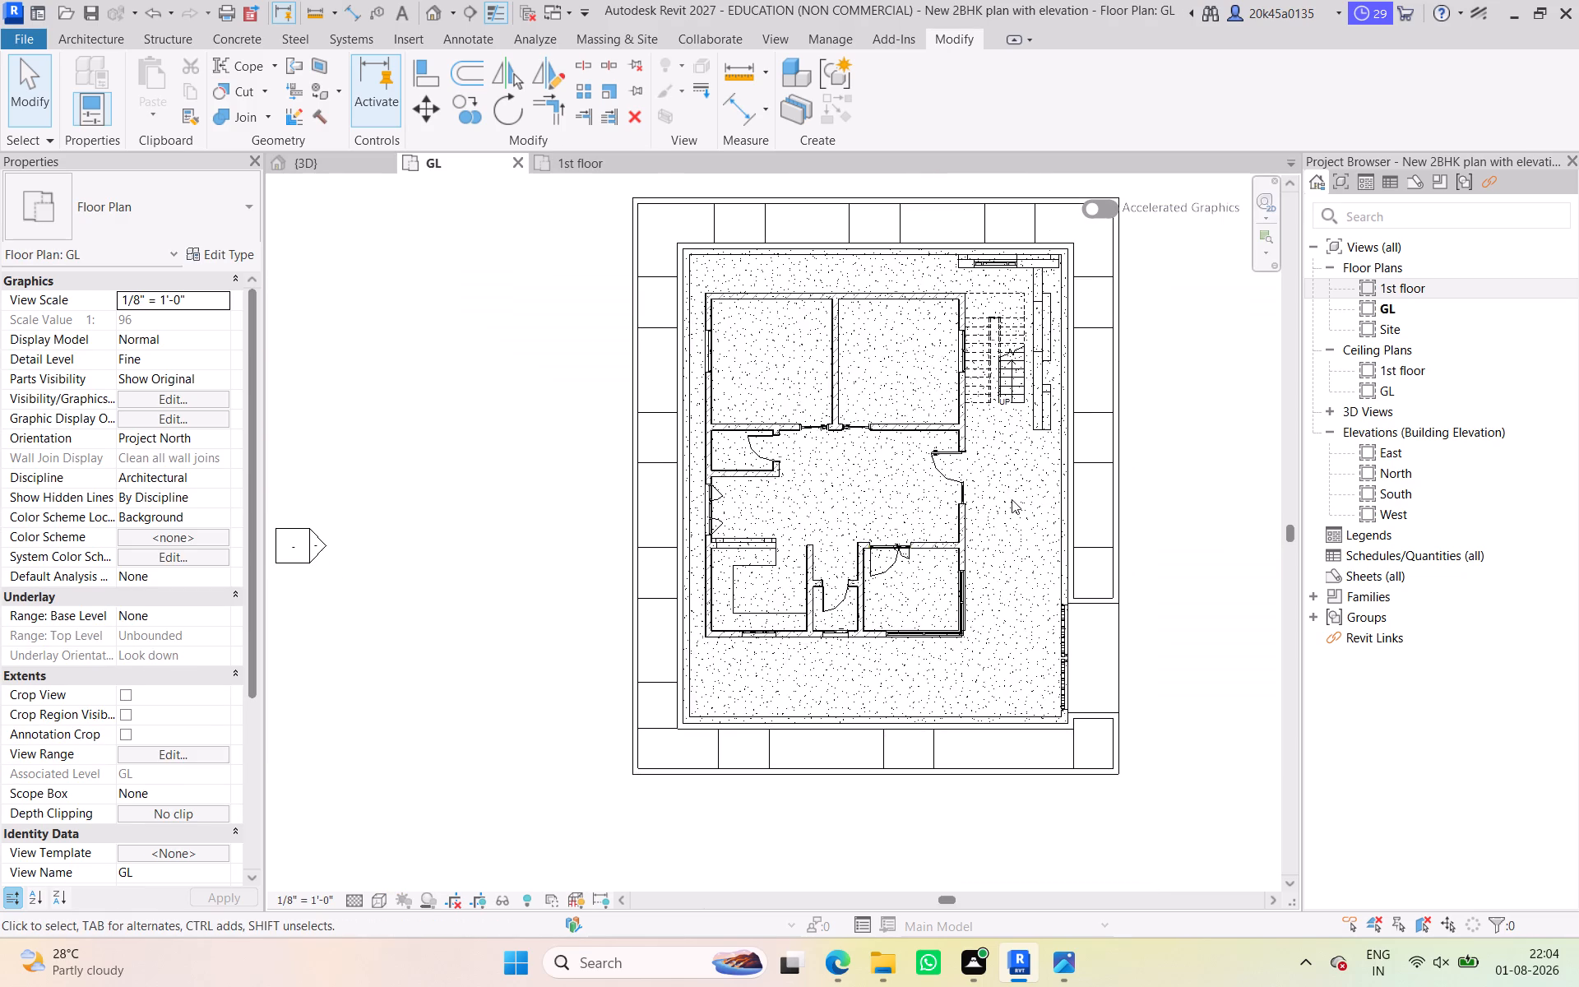
pyautogui.scroll(3, 1012, 499)
pyautogui.scroll(3, 952, 400)
pyautogui.moveTo(970, 436); pyautogui.dragTo(984, 459, button='middle')
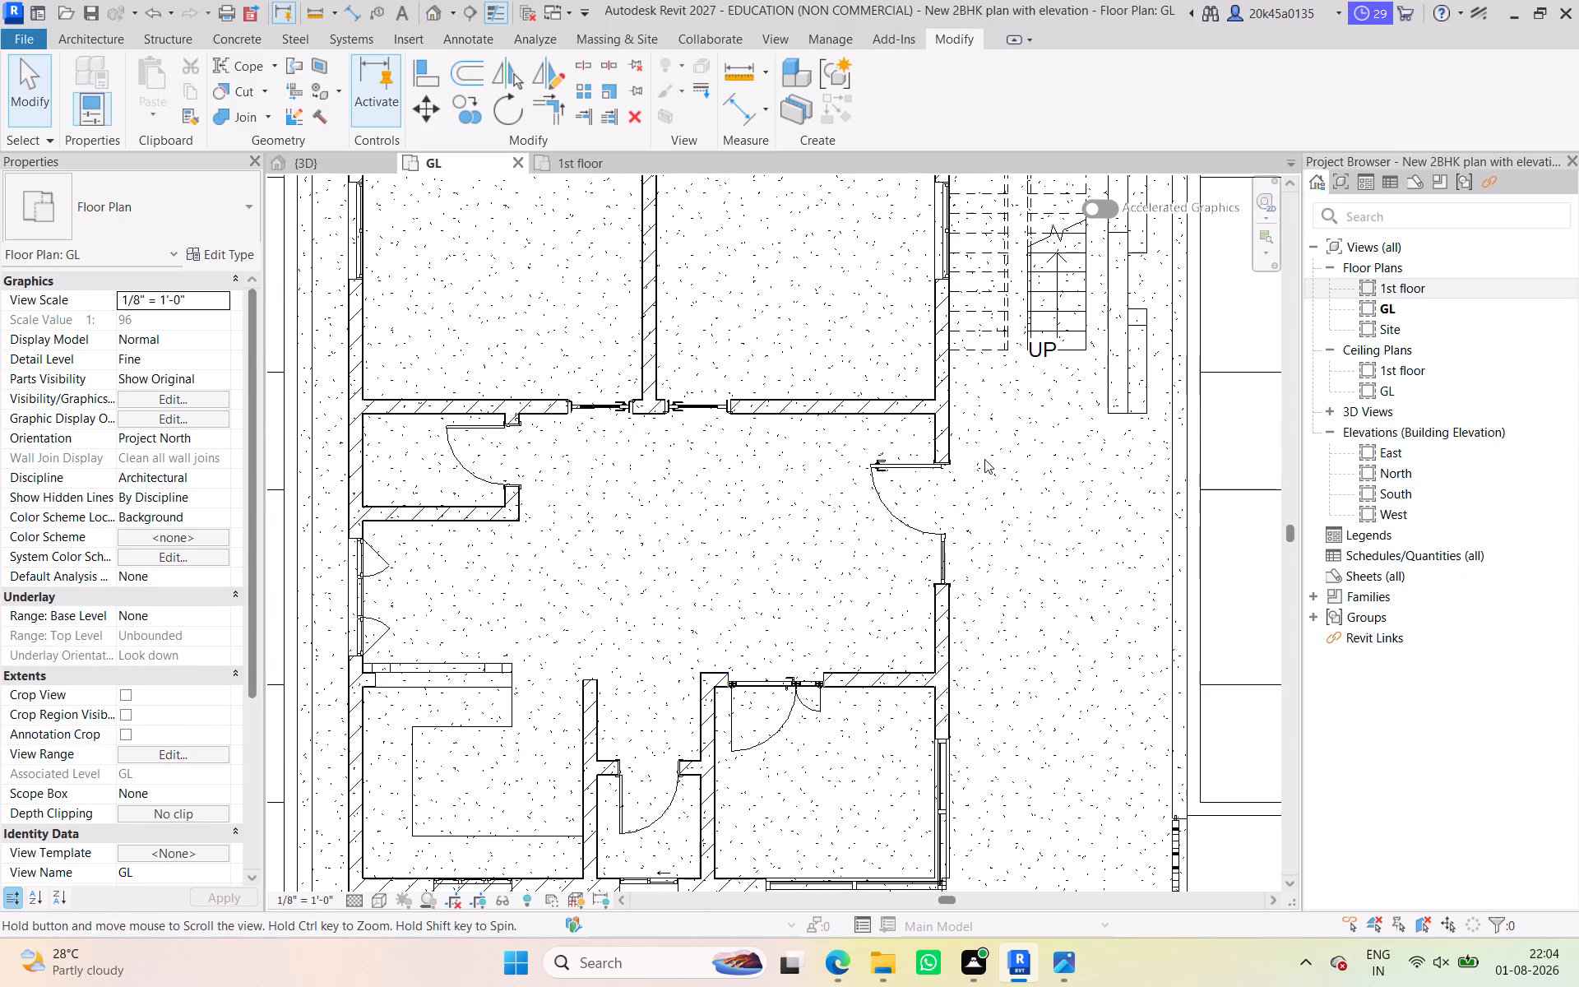
pyautogui.scroll(-3, 961, 495)
pyautogui.moveTo(956, 489); pyautogui.dragTo(933, 422, button='middle')
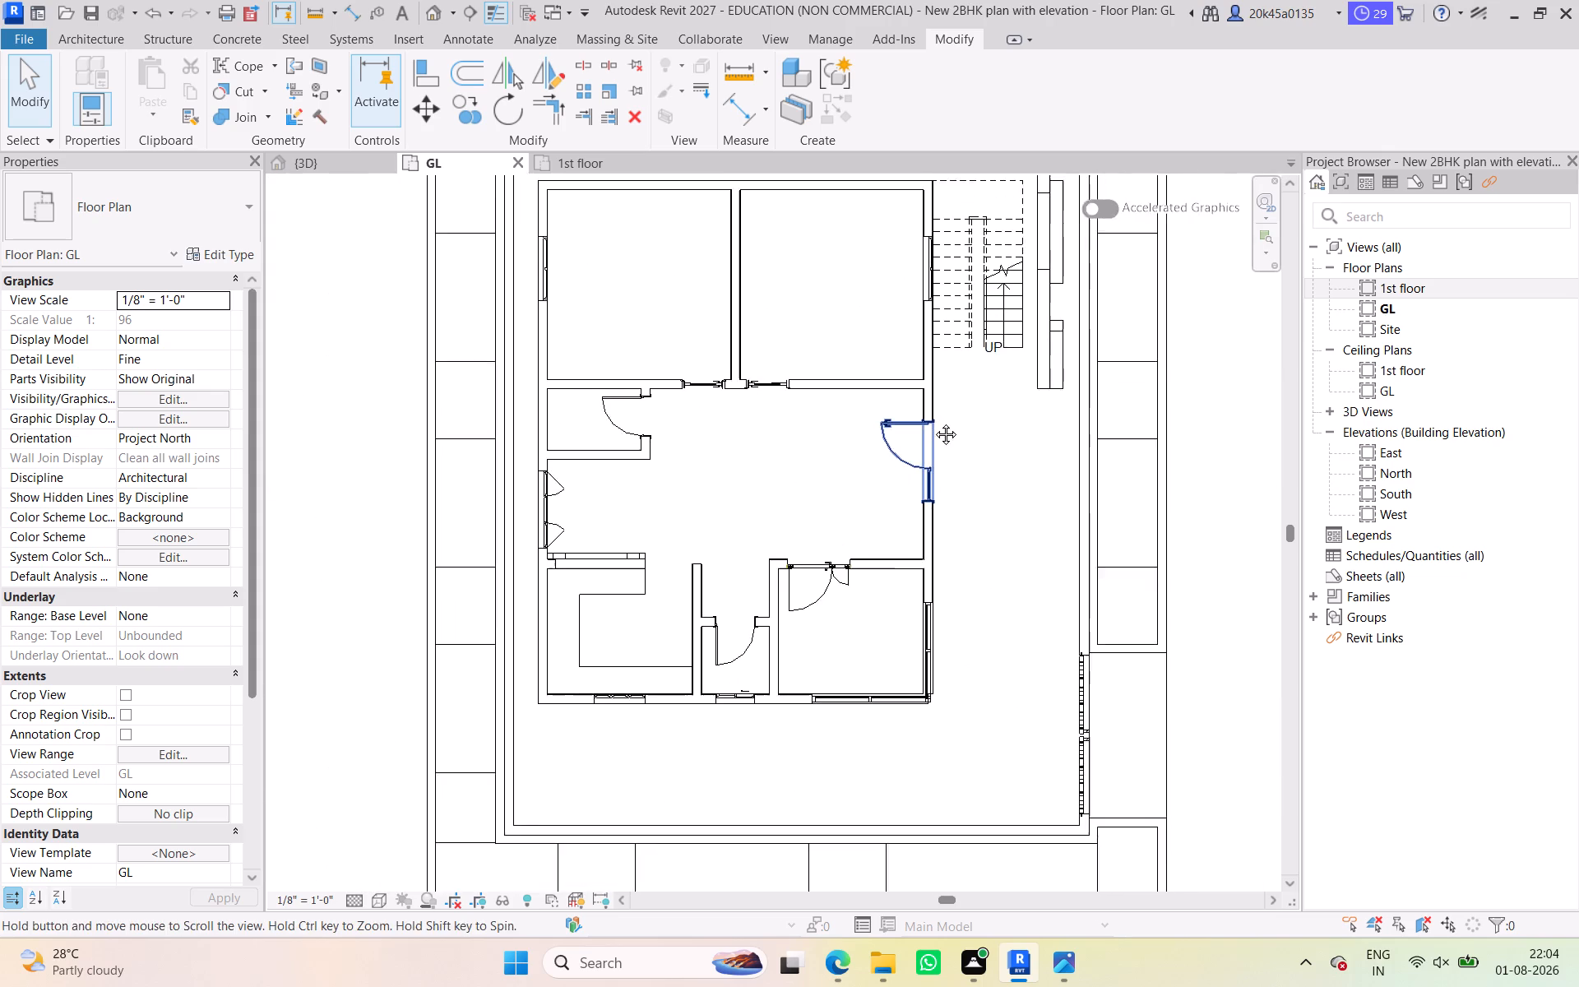
pyautogui.moveTo(933, 422); pyautogui.dragTo(932, 419, button='middle')
pyautogui.scroll(4, 929, 572)
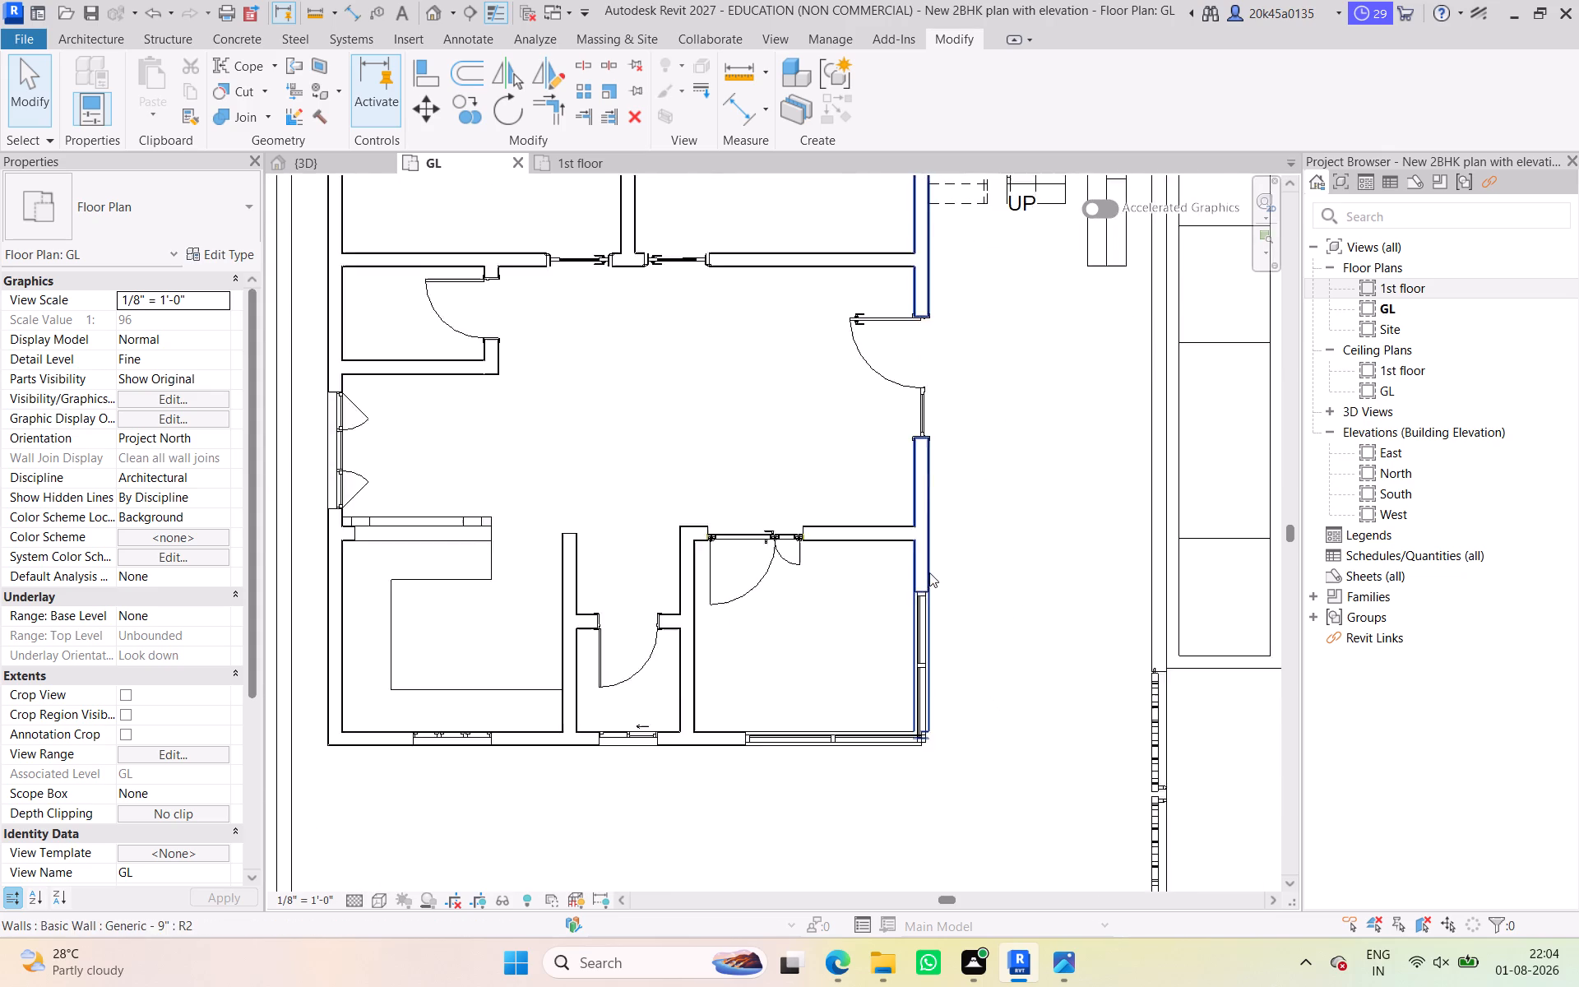
# Examine the right exterior wall on the GL plan between the main entrance door and the corner window, including the interior wall junction.
pyautogui.moveTo(942, 584); pyautogui.dragTo(952, 615, button='middle')
pyautogui.scroll(4, 945, 611)
pyautogui.moveTo(943, 609); pyautogui.dragTo(955, 629, button='middle')
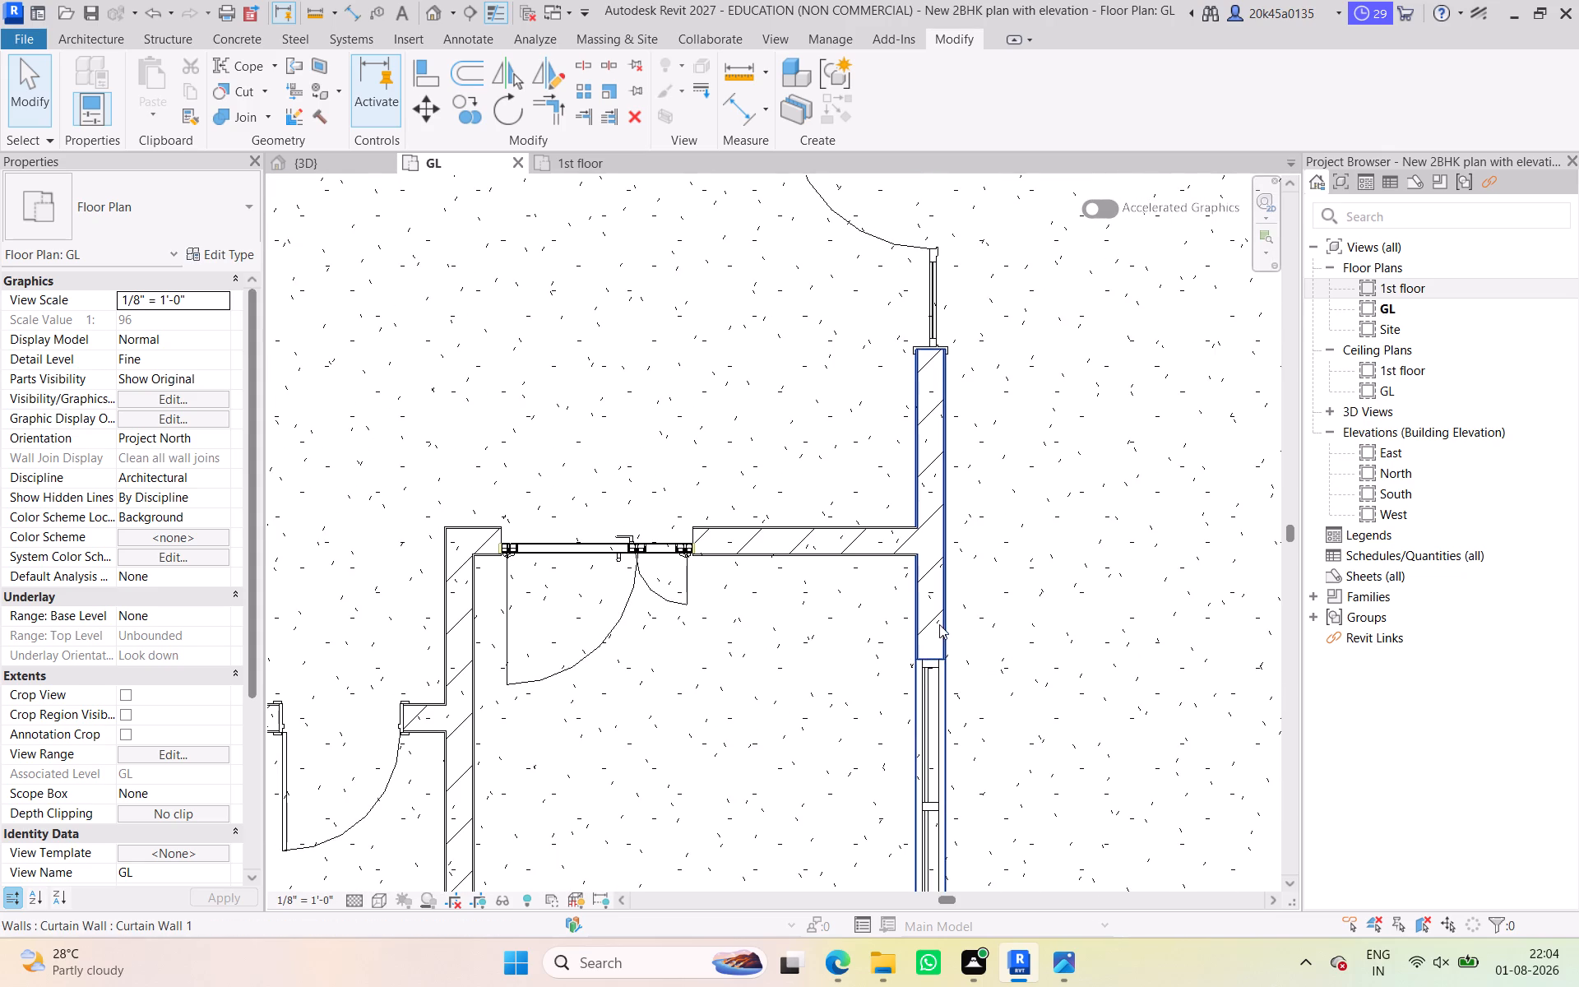
pyautogui.click(940, 624)
pyautogui.scroll(-2, 963, 624)
pyautogui.moveTo(961, 610); pyautogui.dragTo(945, 468, button='middle')
pyautogui.click(996, 555)
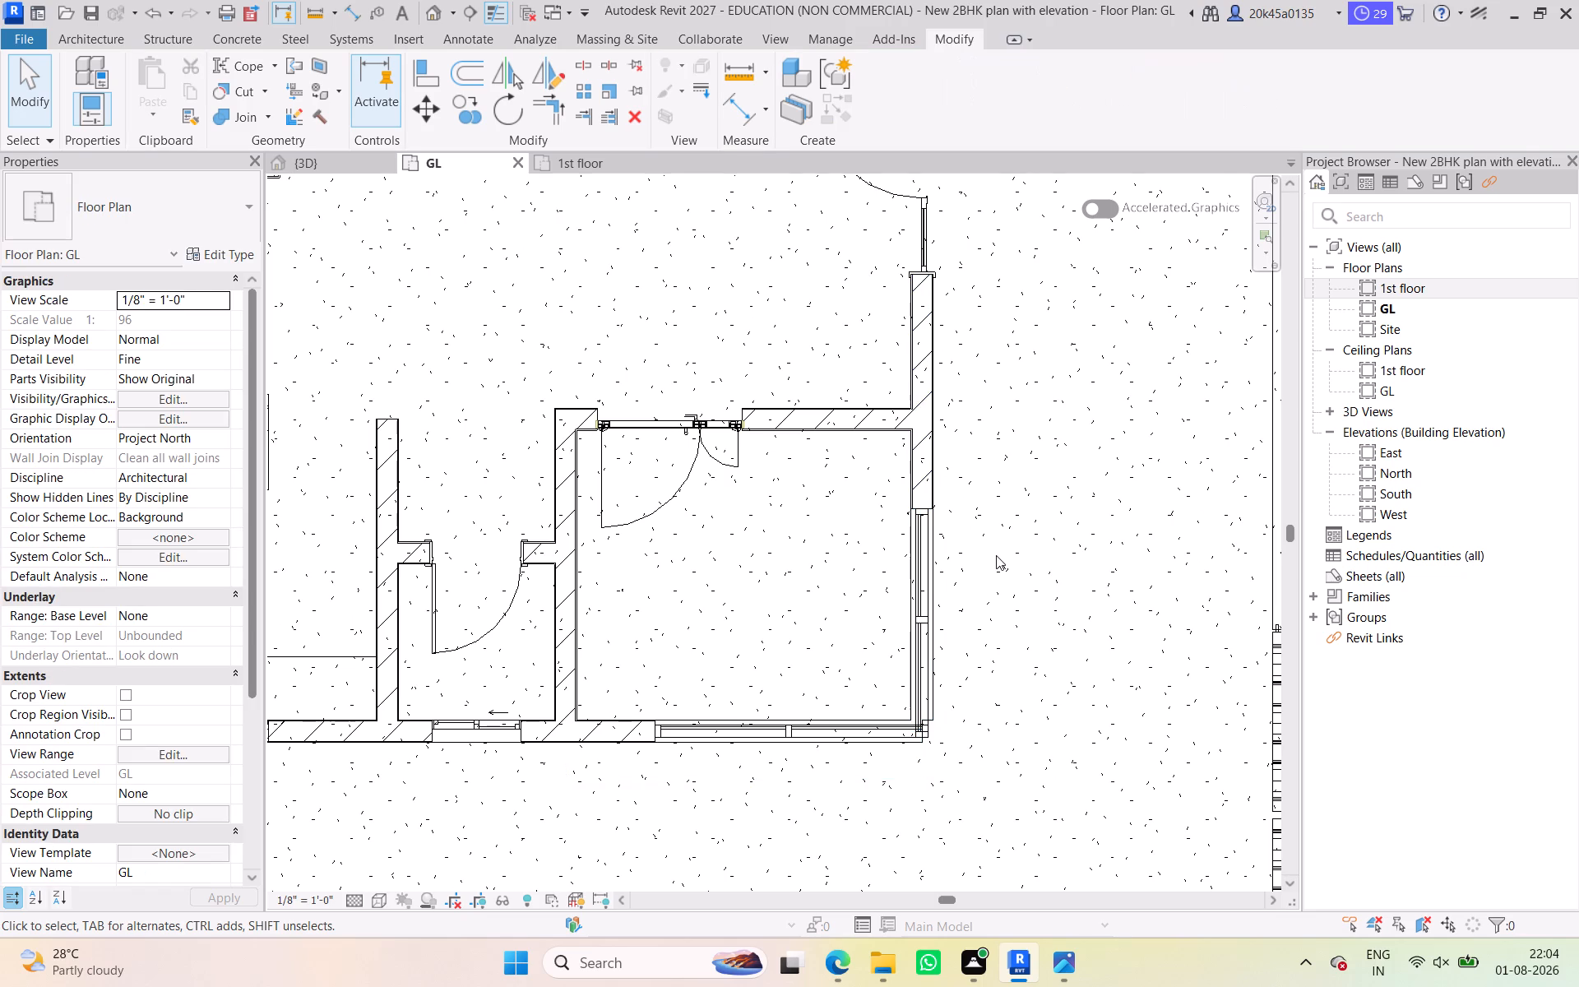
pyautogui.scroll(-2, 951, 475)
pyautogui.moveTo(961, 507); pyautogui.dragTo(961, 547, button='middle')
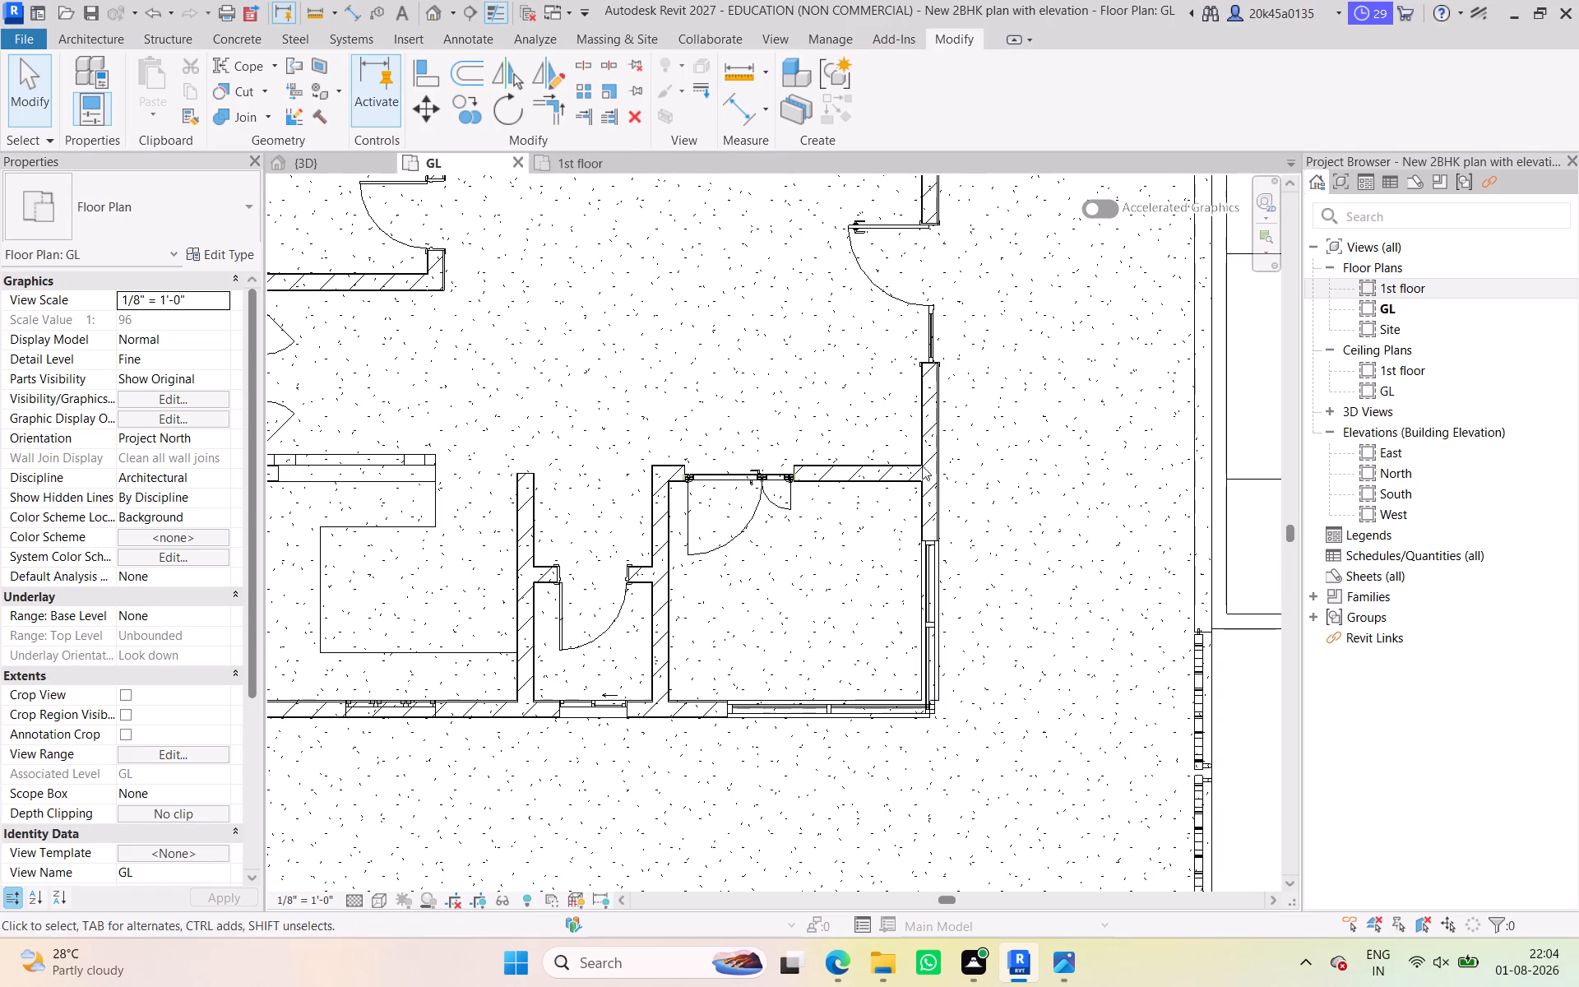
pyautogui.scroll(4, 942, 509)
pyautogui.middleClick(942, 509)
pyautogui.scroll(3, 942, 512)
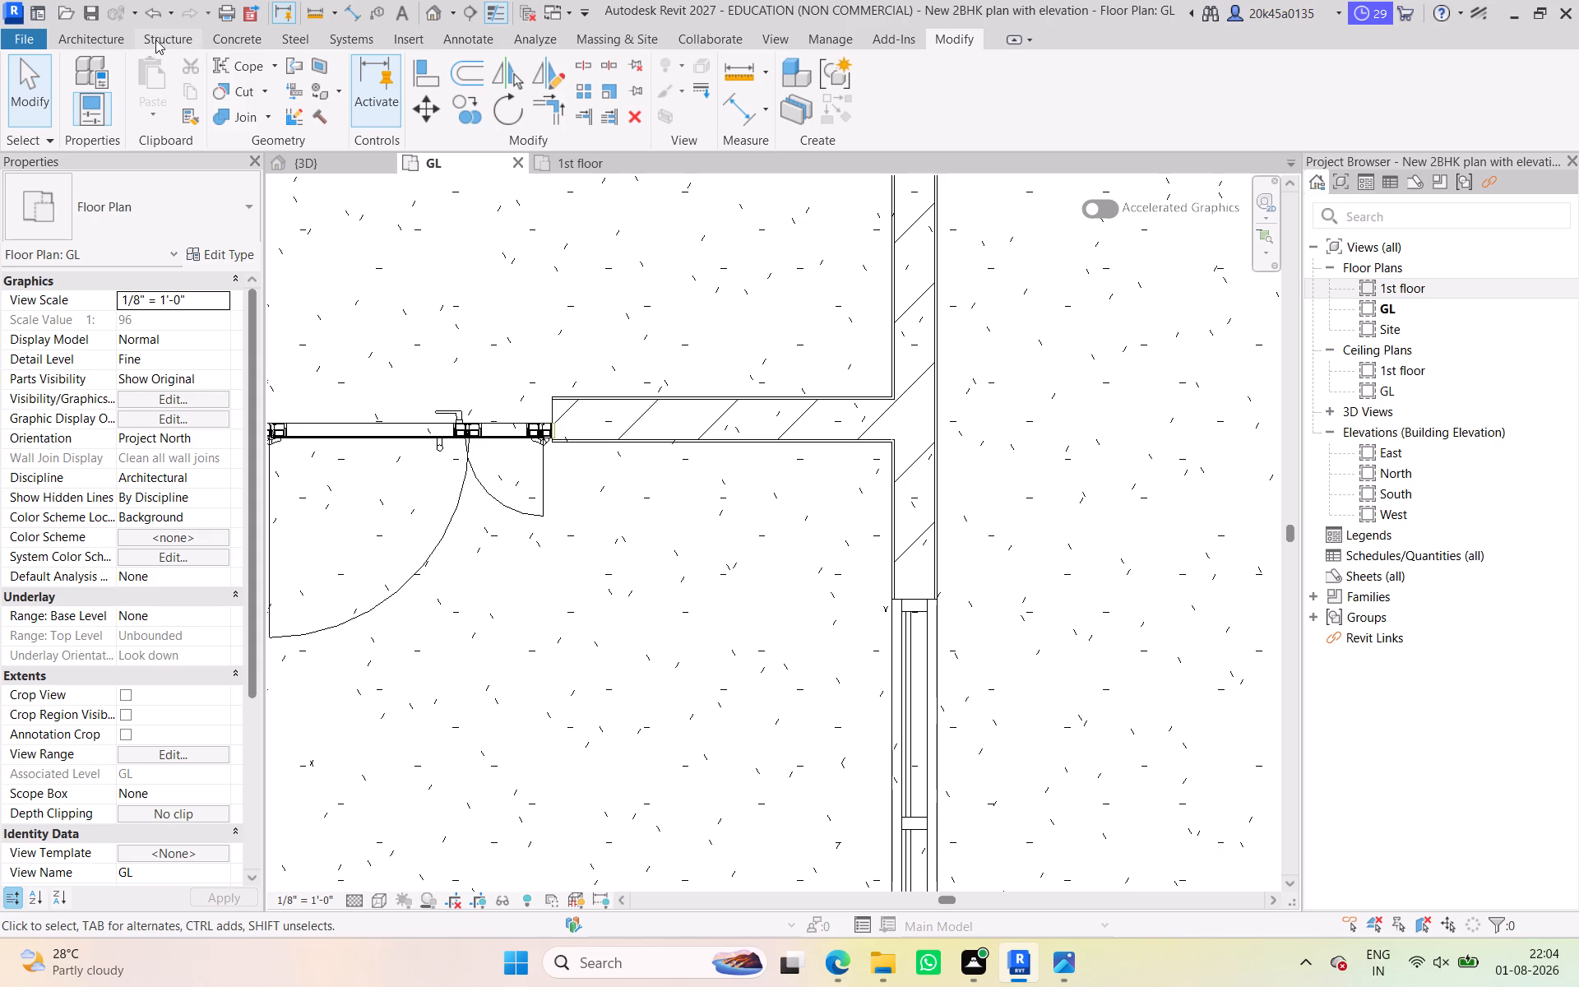
# View the house's right side in 3D from low and high angles, checking the gate, corner window and entrance door.
pyautogui.click(313, 156)
pyautogui.scroll(-3, 681, 430)
pyautogui.moveTo(702, 432); pyautogui.dragTo(900, 420, button='middle')
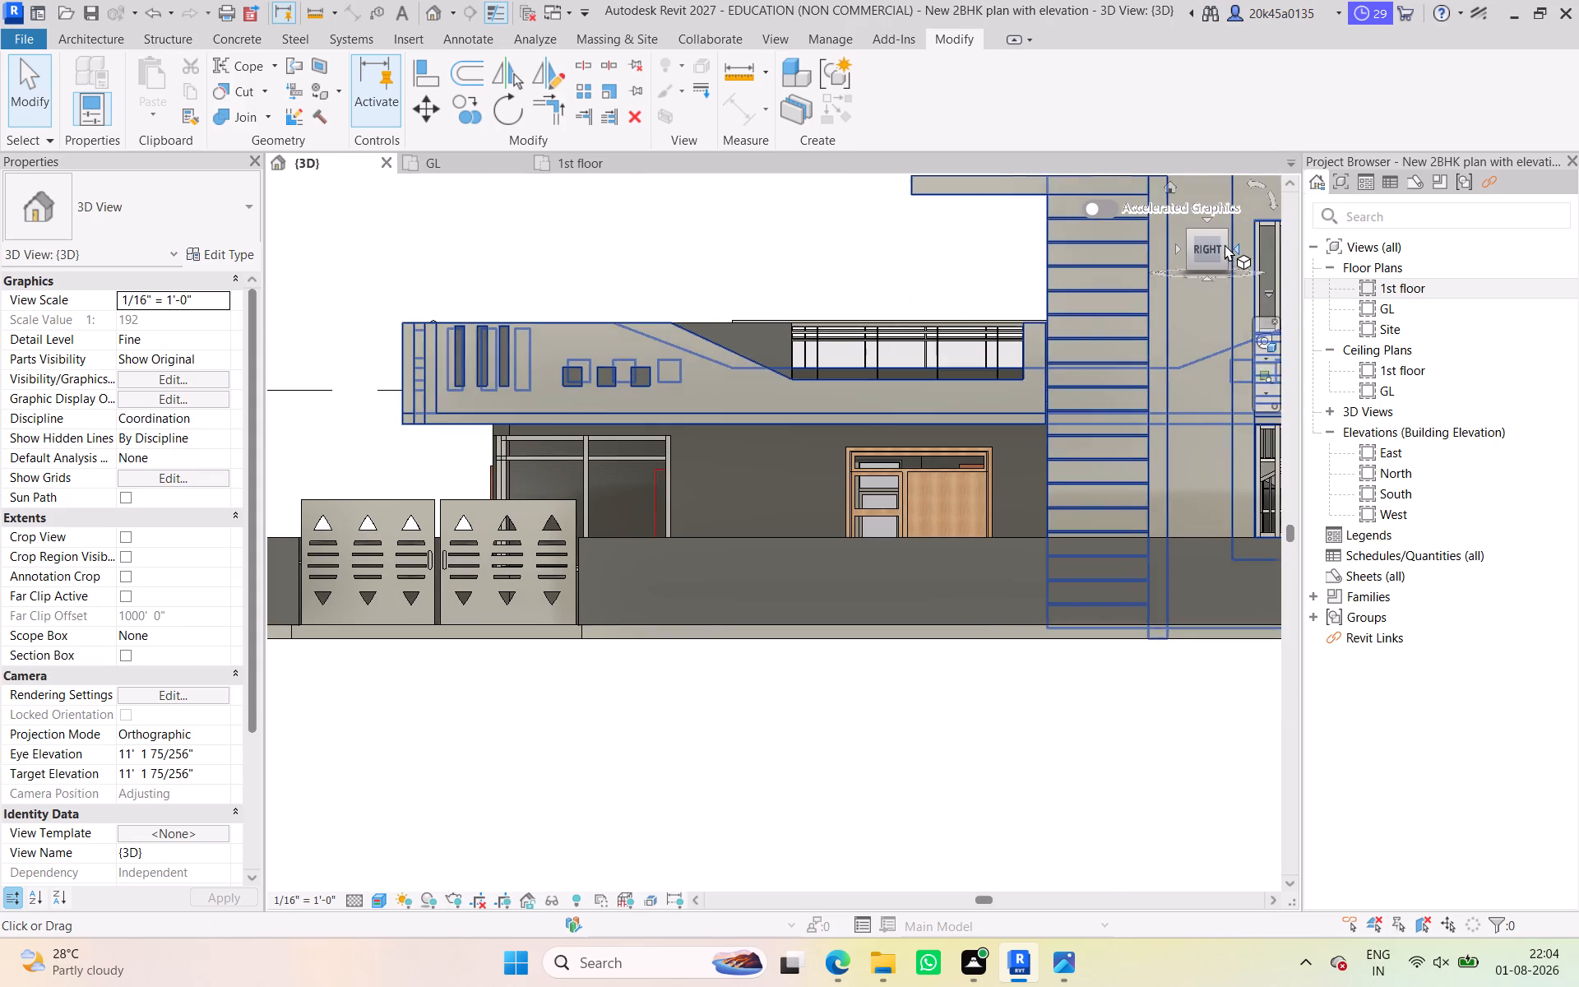
pyautogui.moveTo(1206, 246); pyautogui.dragTo(1220, 220)
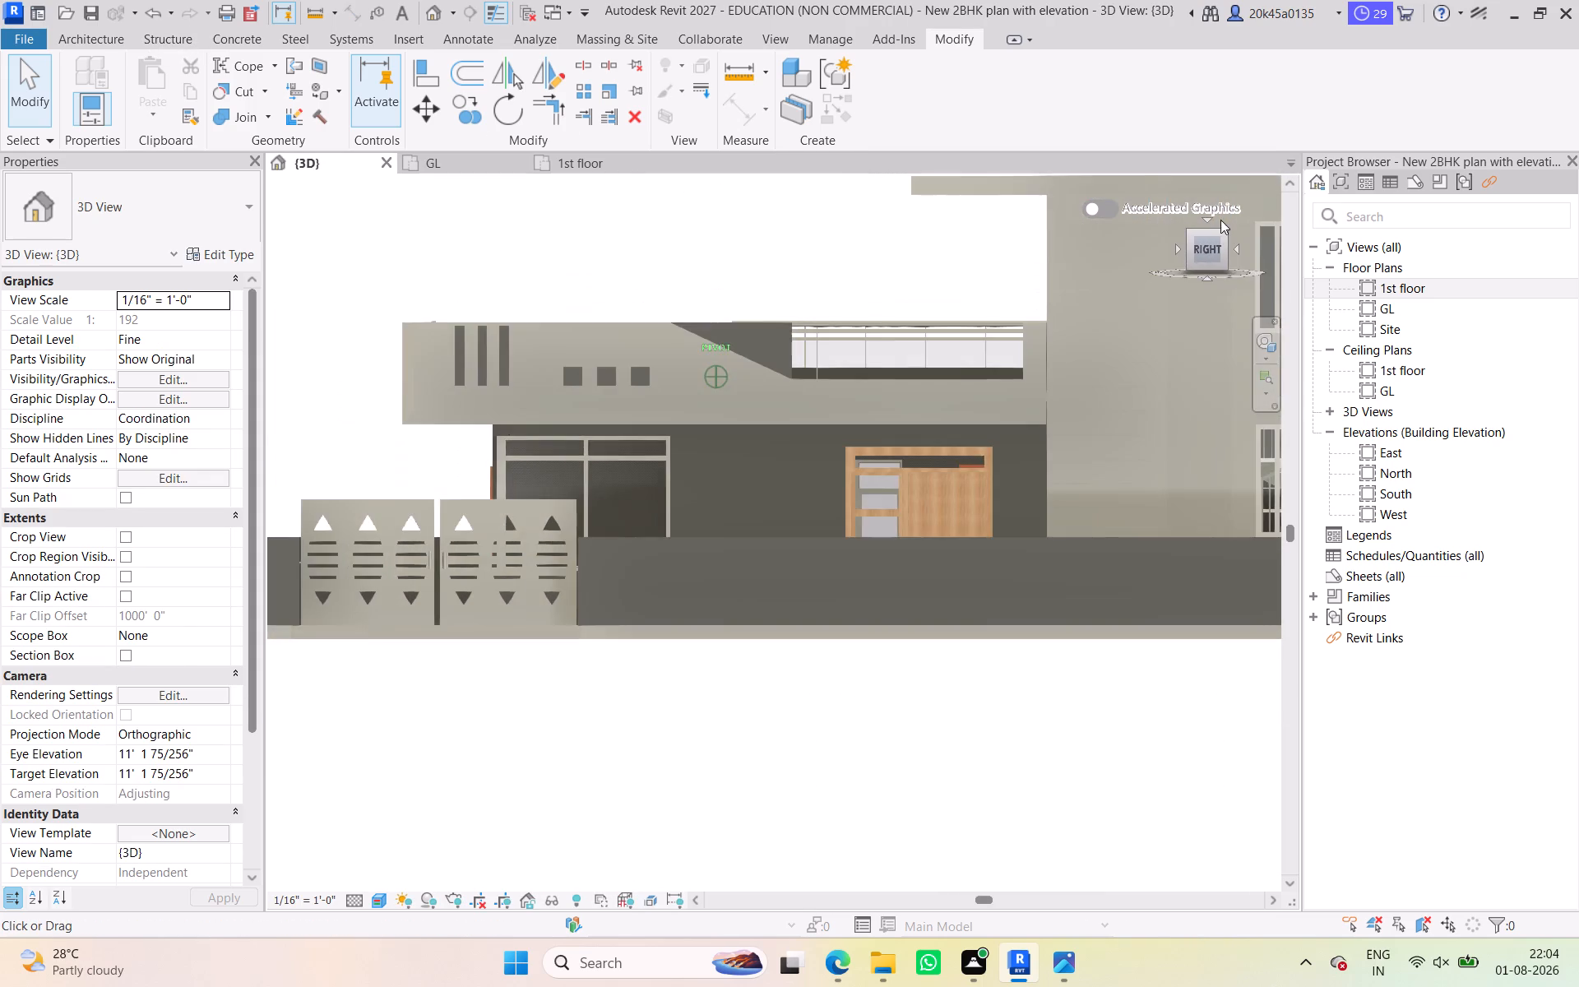
pyautogui.moveTo(1220, 220); pyautogui.dragTo(1121, 859)
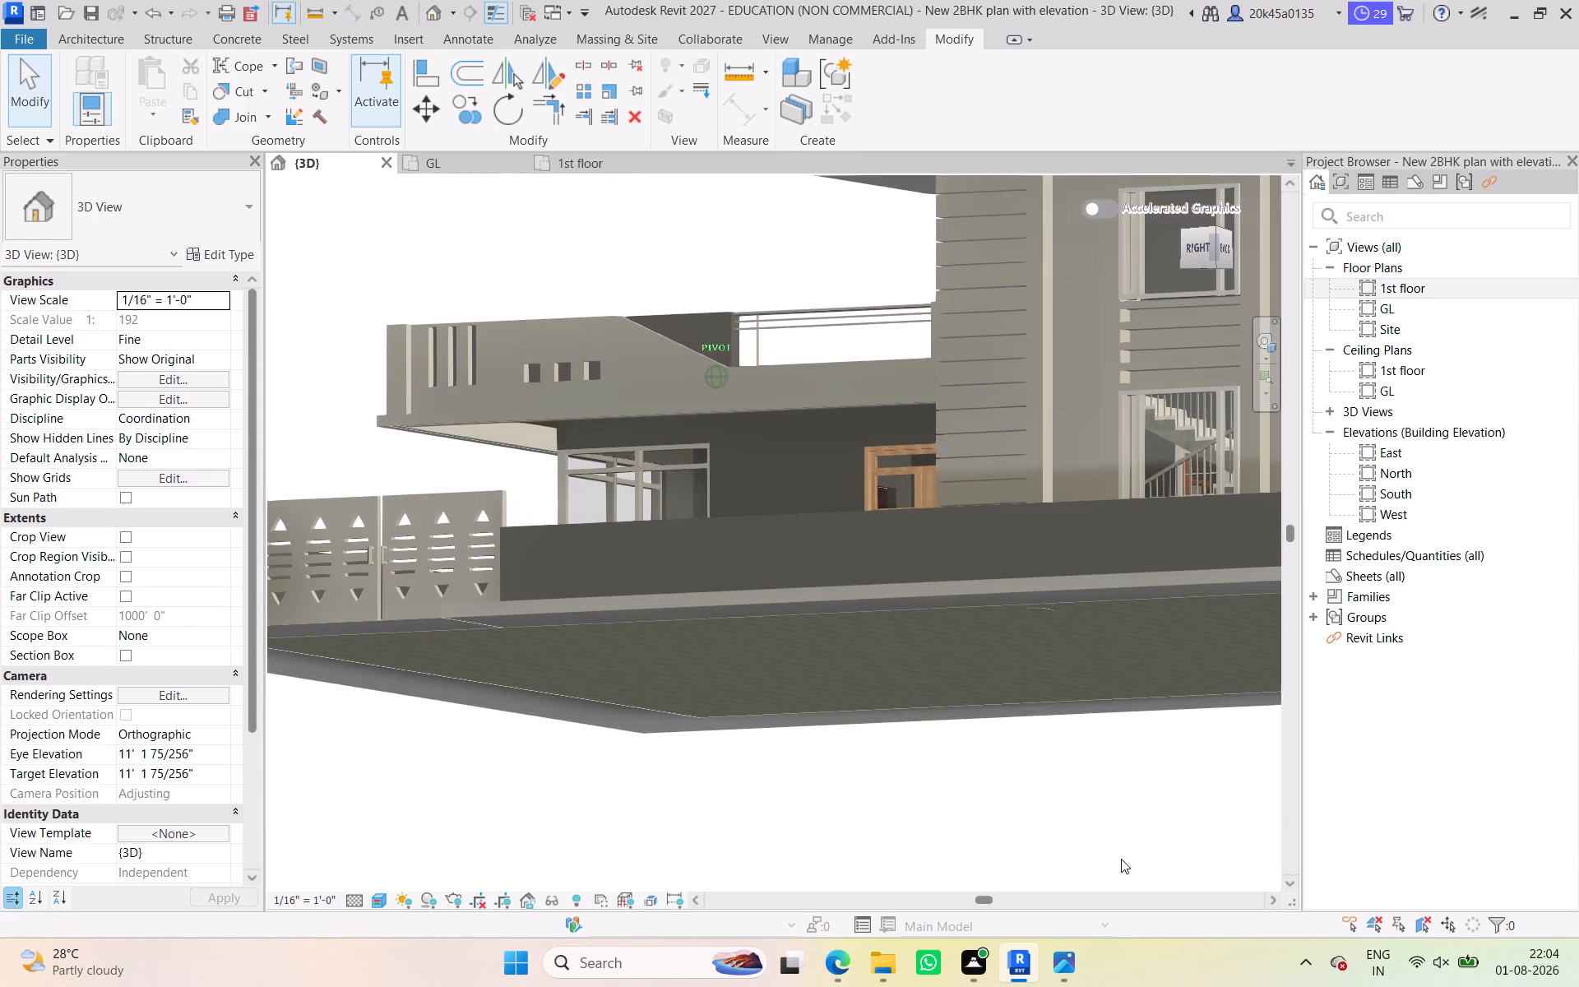
pyautogui.moveTo(1121, 859); pyautogui.dragTo(1151, 830)
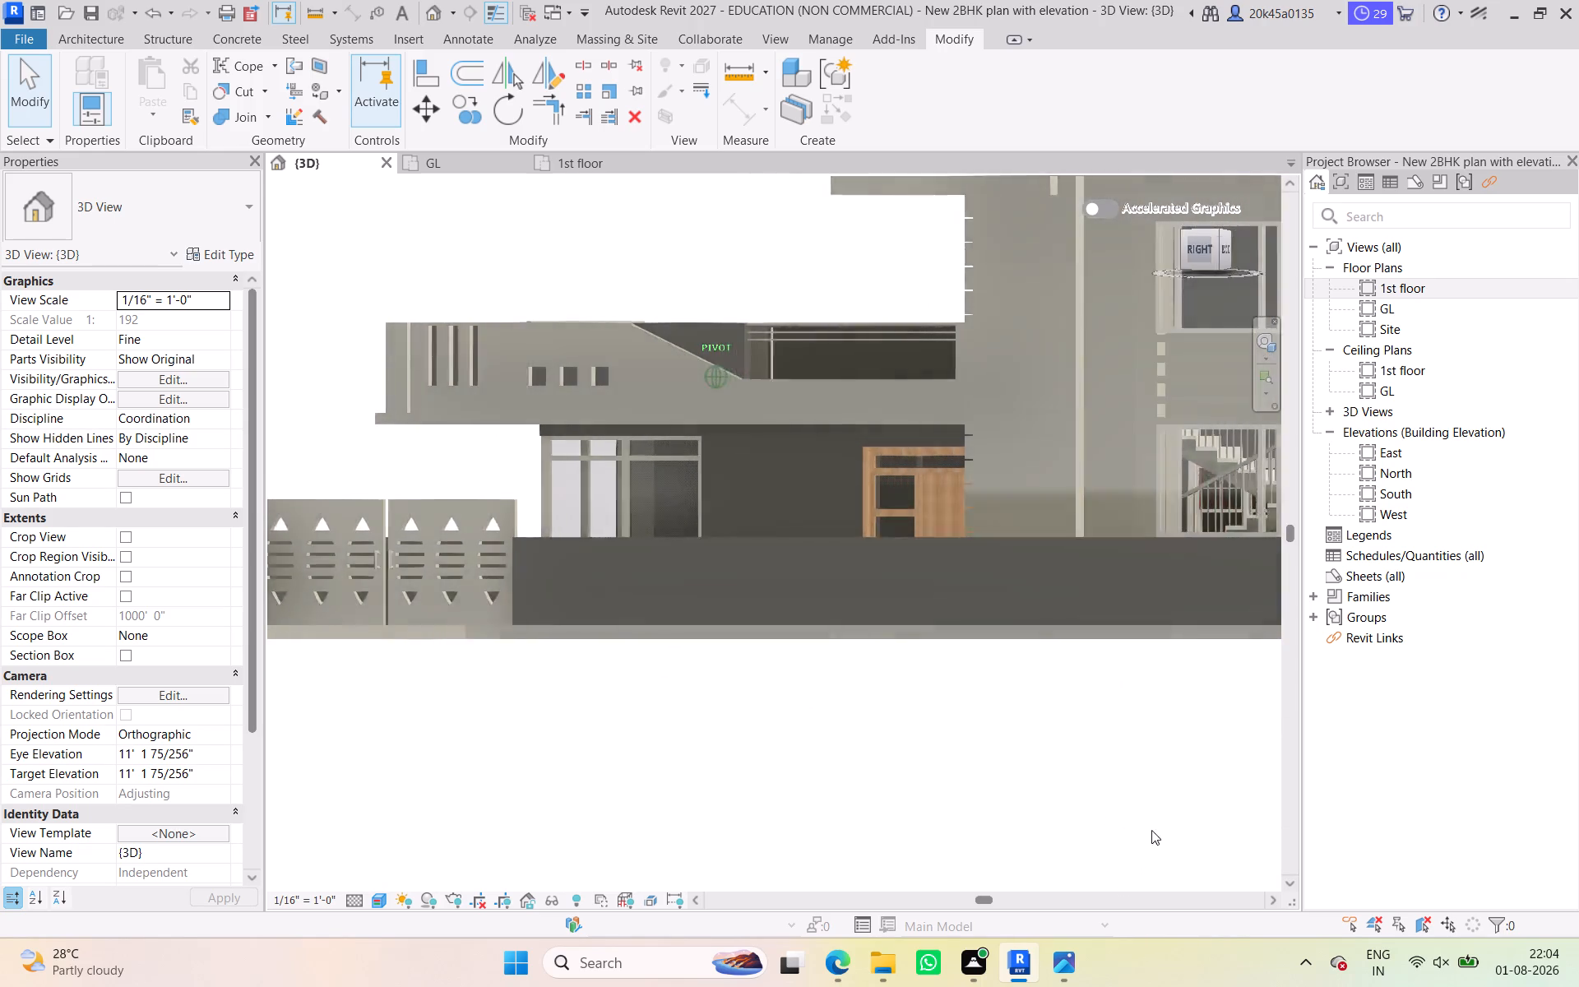
pyautogui.moveTo(1151, 830); pyautogui.dragTo(1174, 804)
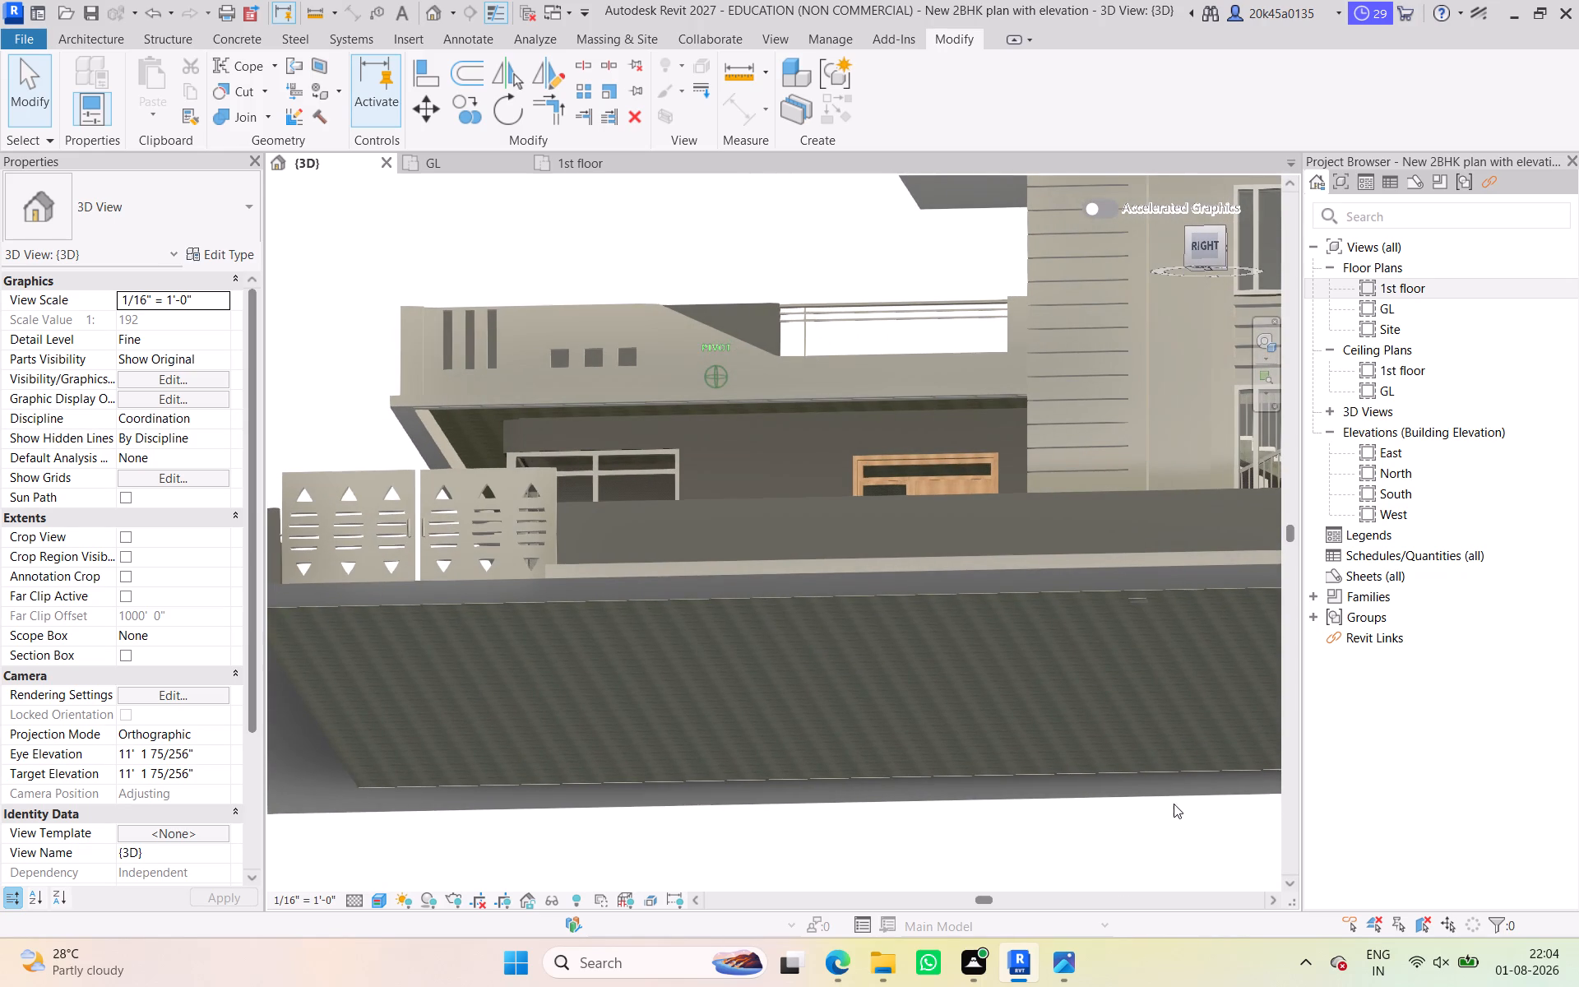
pyautogui.moveTo(1174, 804); pyautogui.dragTo(317, 184)
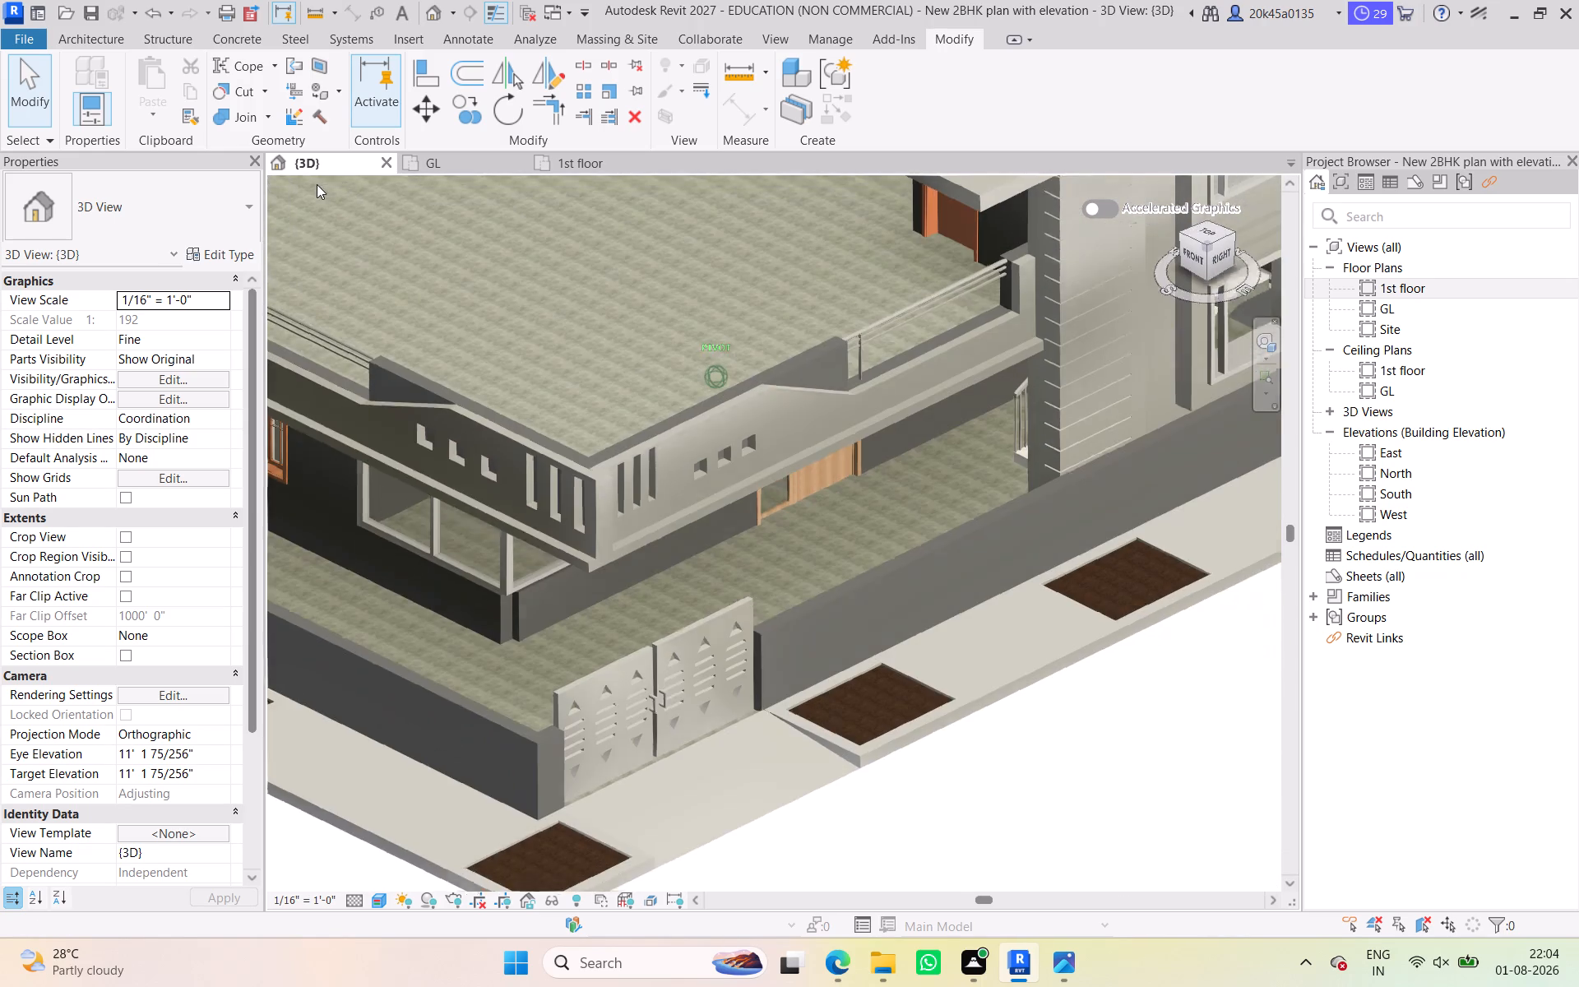
# Inspect the low walls meeting under the front-right corner window in 3D, checking the side wall's end at the corner.
pyautogui.moveTo(317, 184); pyautogui.dragTo(334, 177)
pyautogui.scroll(5, 576, 459)
pyautogui.moveTo(582, 512); pyautogui.dragTo(646, 426, button='middle')
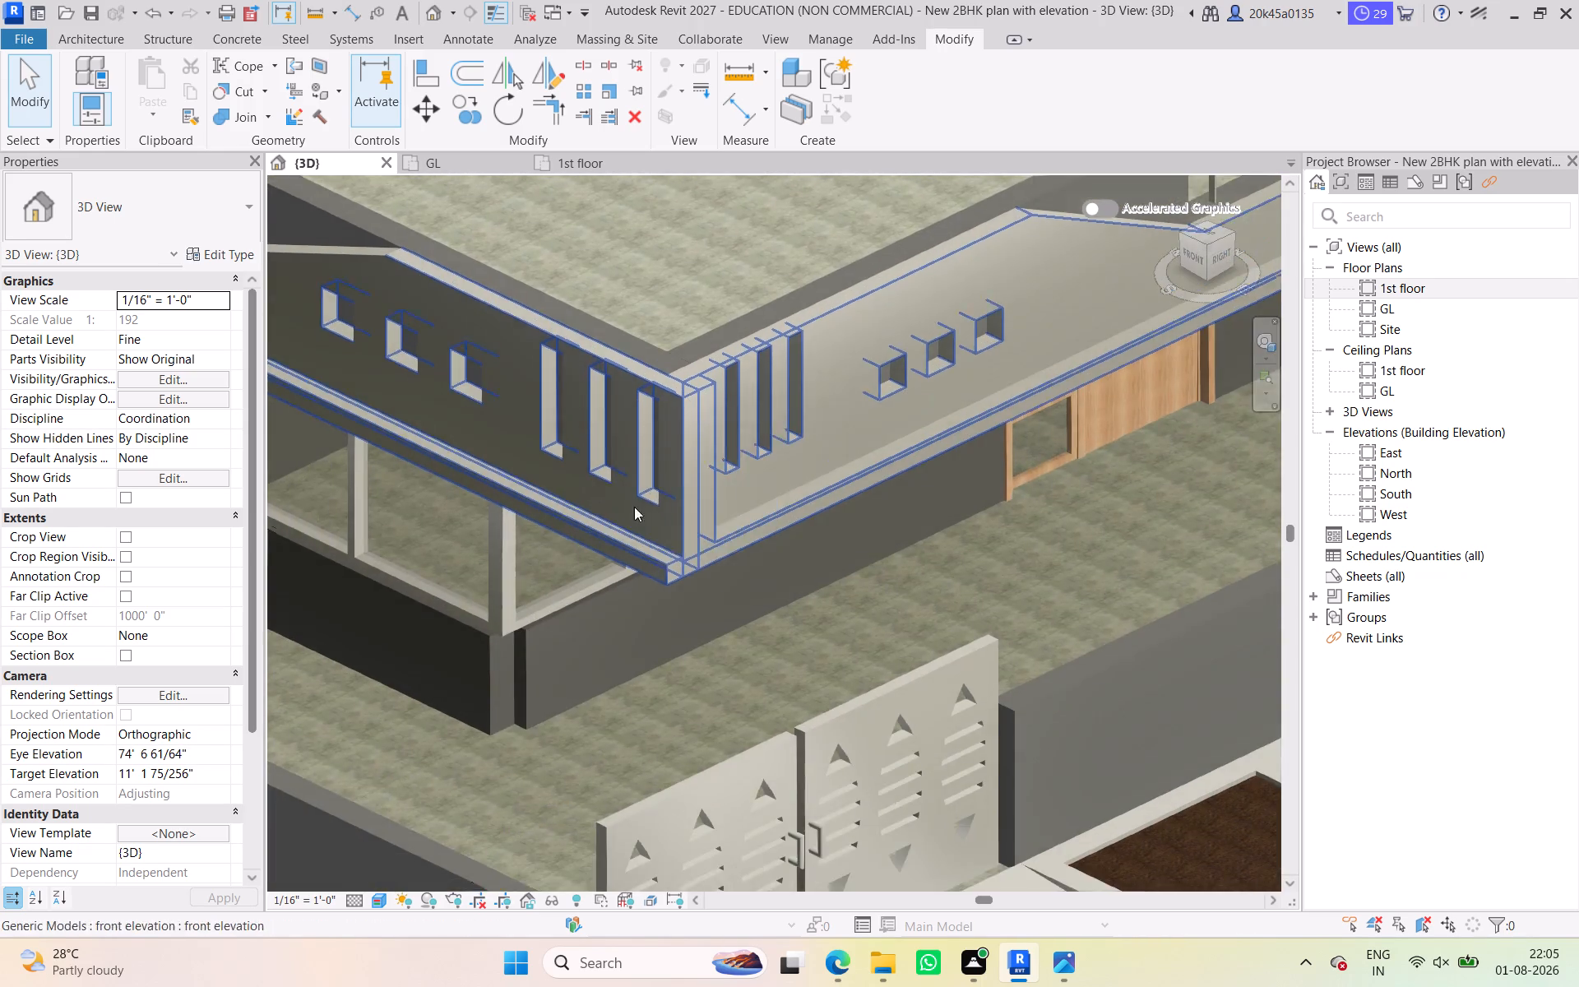
pyautogui.scroll(5, 610, 595)
pyautogui.click(449, 743)
pyautogui.scroll(-2, 474, 731)
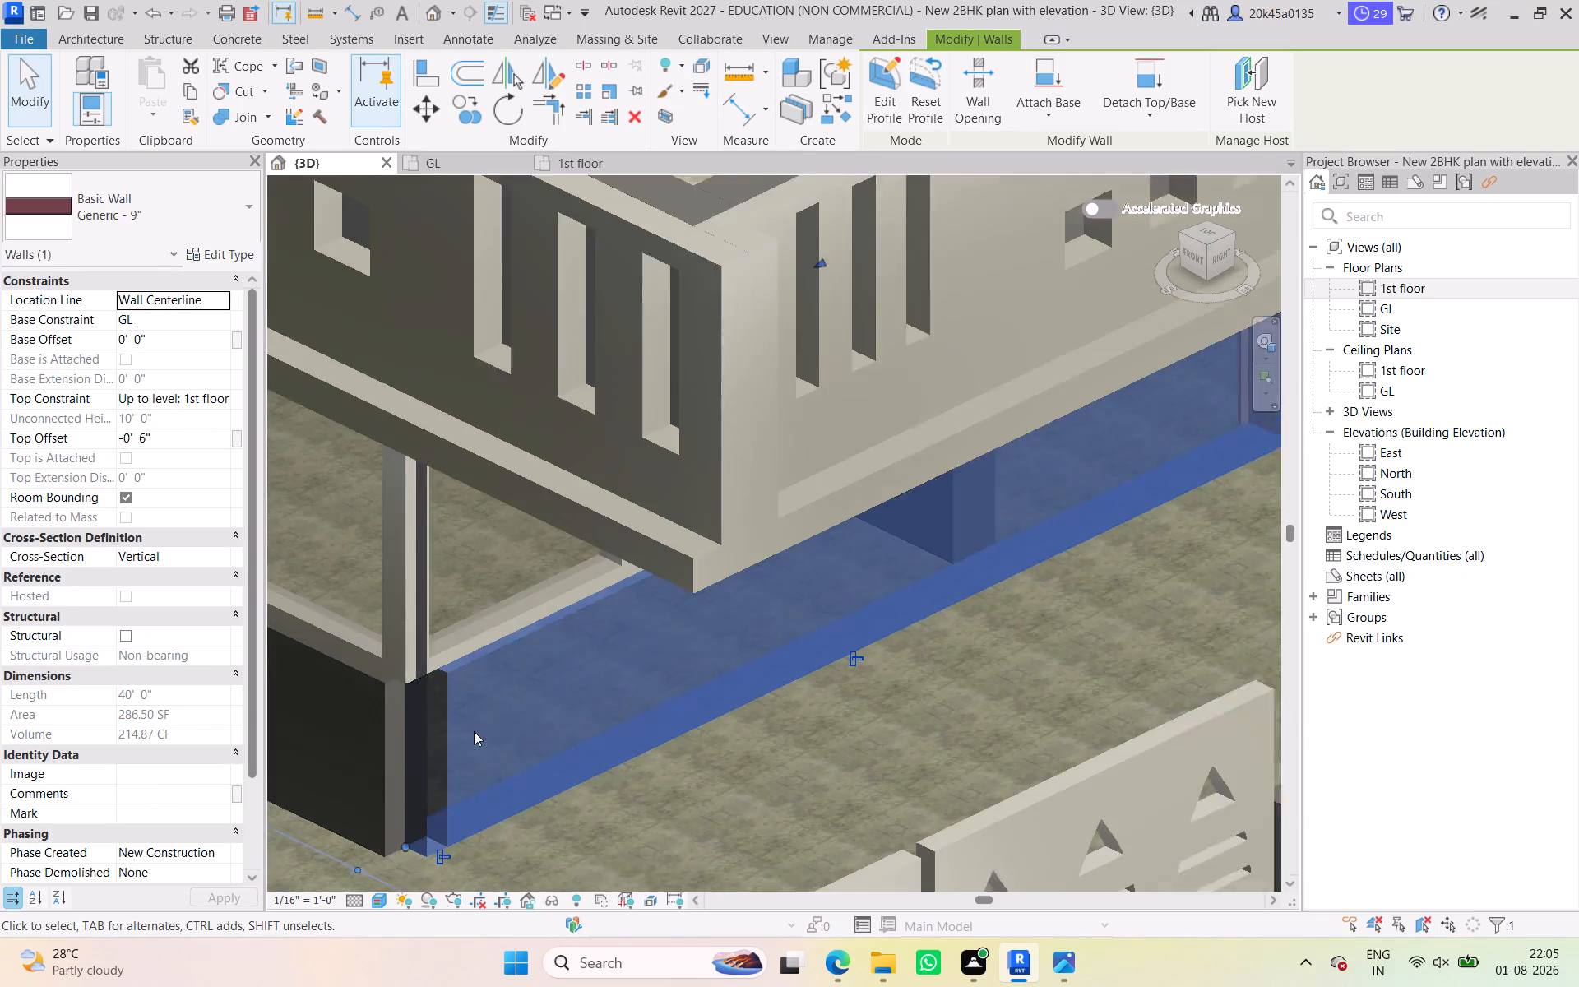
pyautogui.moveTo(477, 725); pyautogui.dragTo(567, 608, button='middle')
pyautogui.scroll(4, 542, 669)
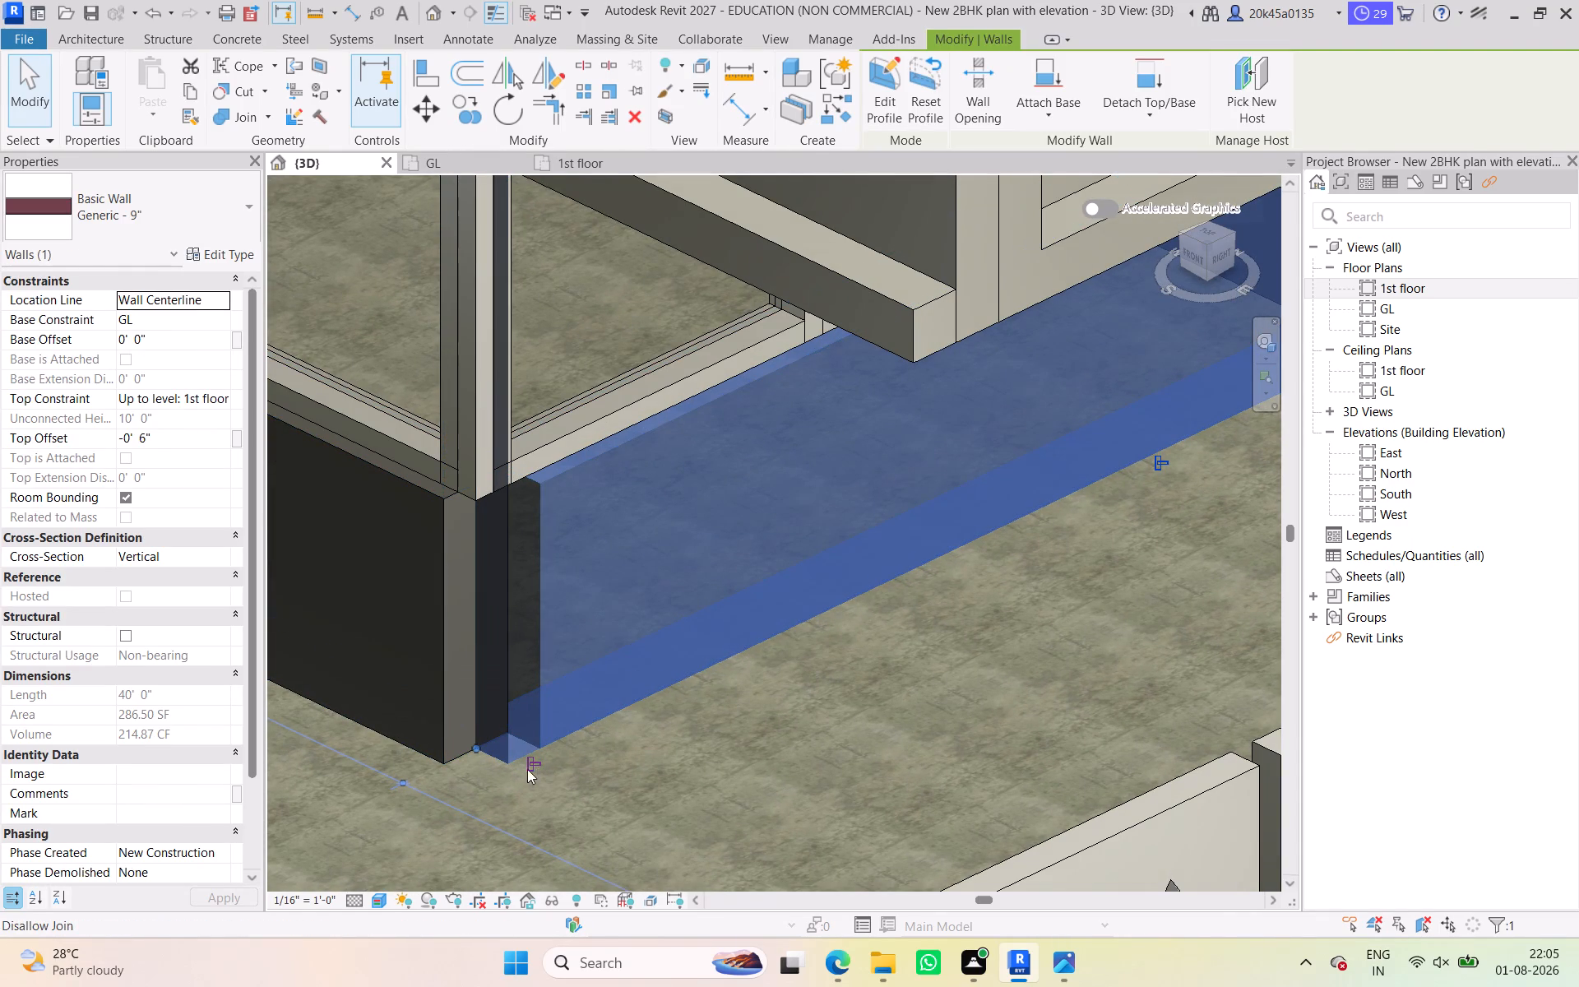
pyautogui.click(377, 804)
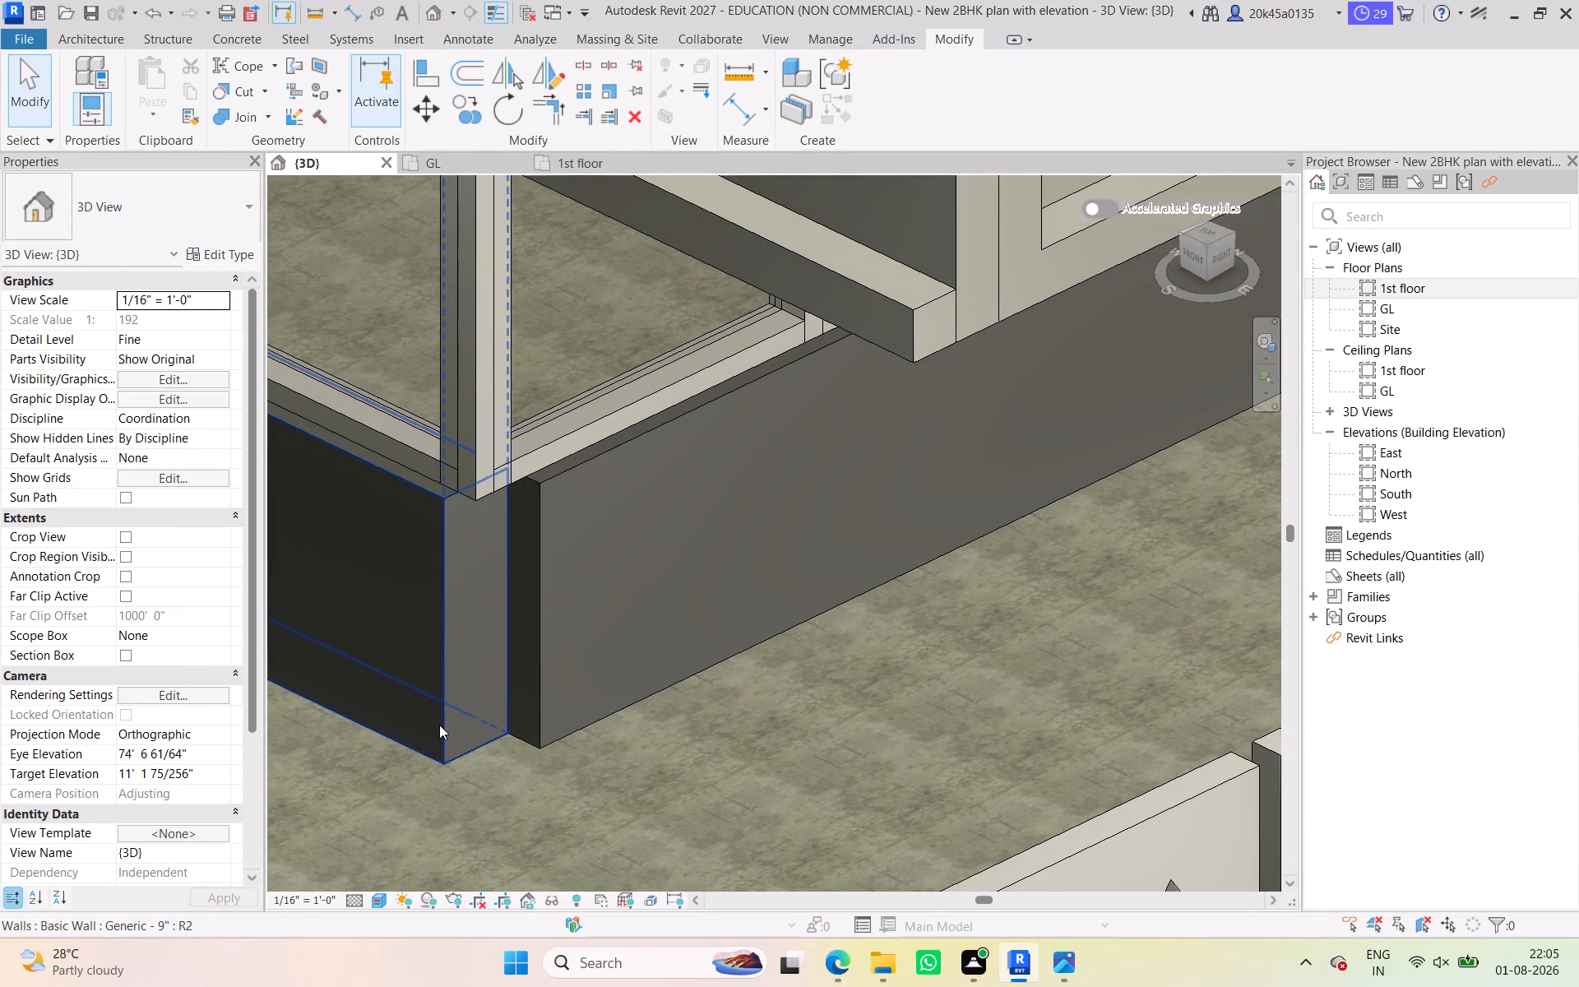
# On the GL plan, extend the front 9" wall's end at the corner window to the curtain wall's outer edge, 30' 2 1/2" long.
pyautogui.click(442, 725)
pyautogui.scroll(-3, 484, 499)
pyautogui.moveTo(505, 521); pyautogui.dragTo(585, 561, button='middle')
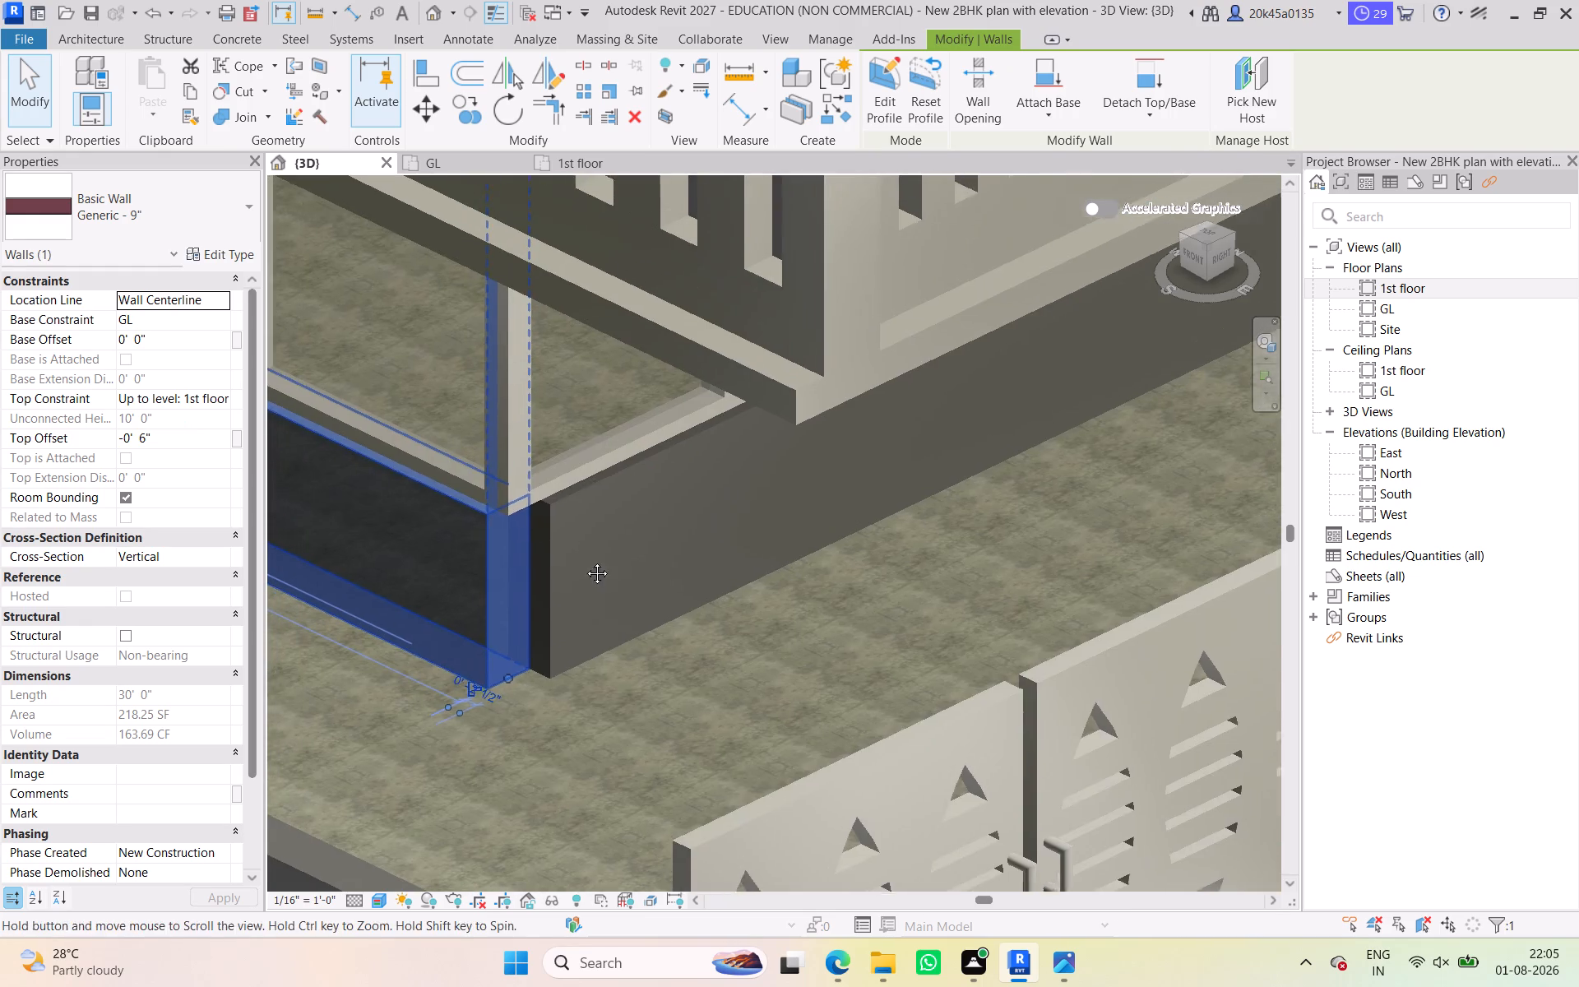
pyautogui.moveTo(585, 561); pyautogui.dragTo(643, 586, button='middle')
pyautogui.click(445, 164)
pyautogui.scroll(-3, 702, 694)
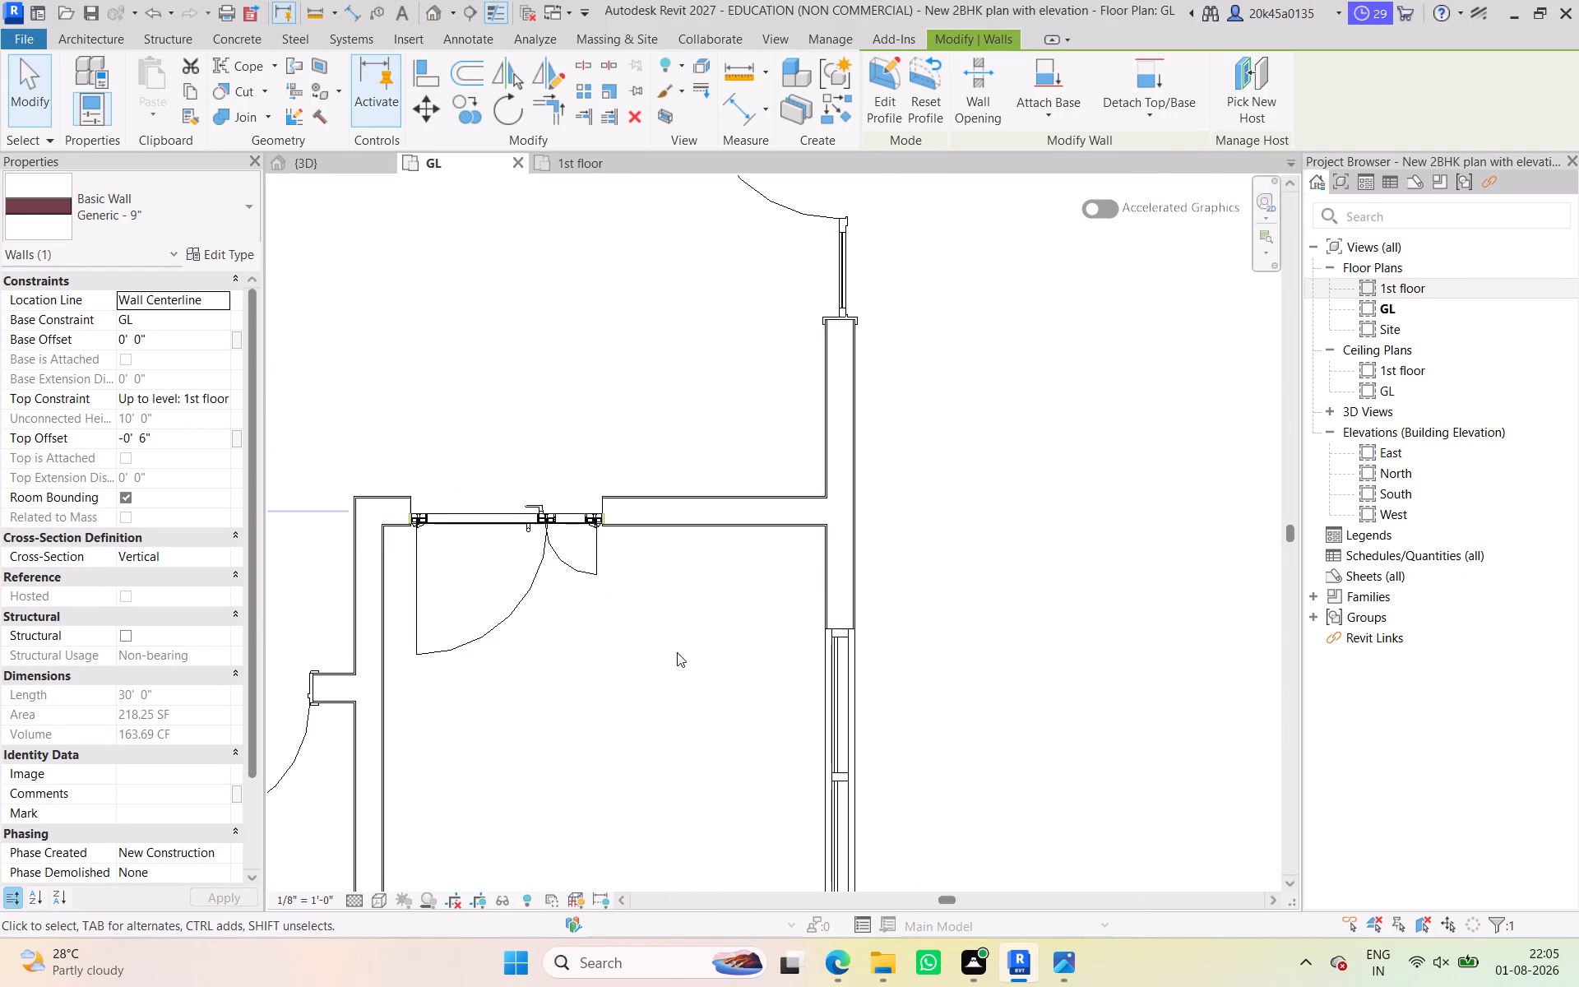
pyautogui.moveTo(675, 638); pyautogui.dragTo(566, 397, button='middle')
pyautogui.scroll(6, 712, 732)
pyautogui.scroll(5, 729, 583)
pyautogui.scroll(5, 799, 642)
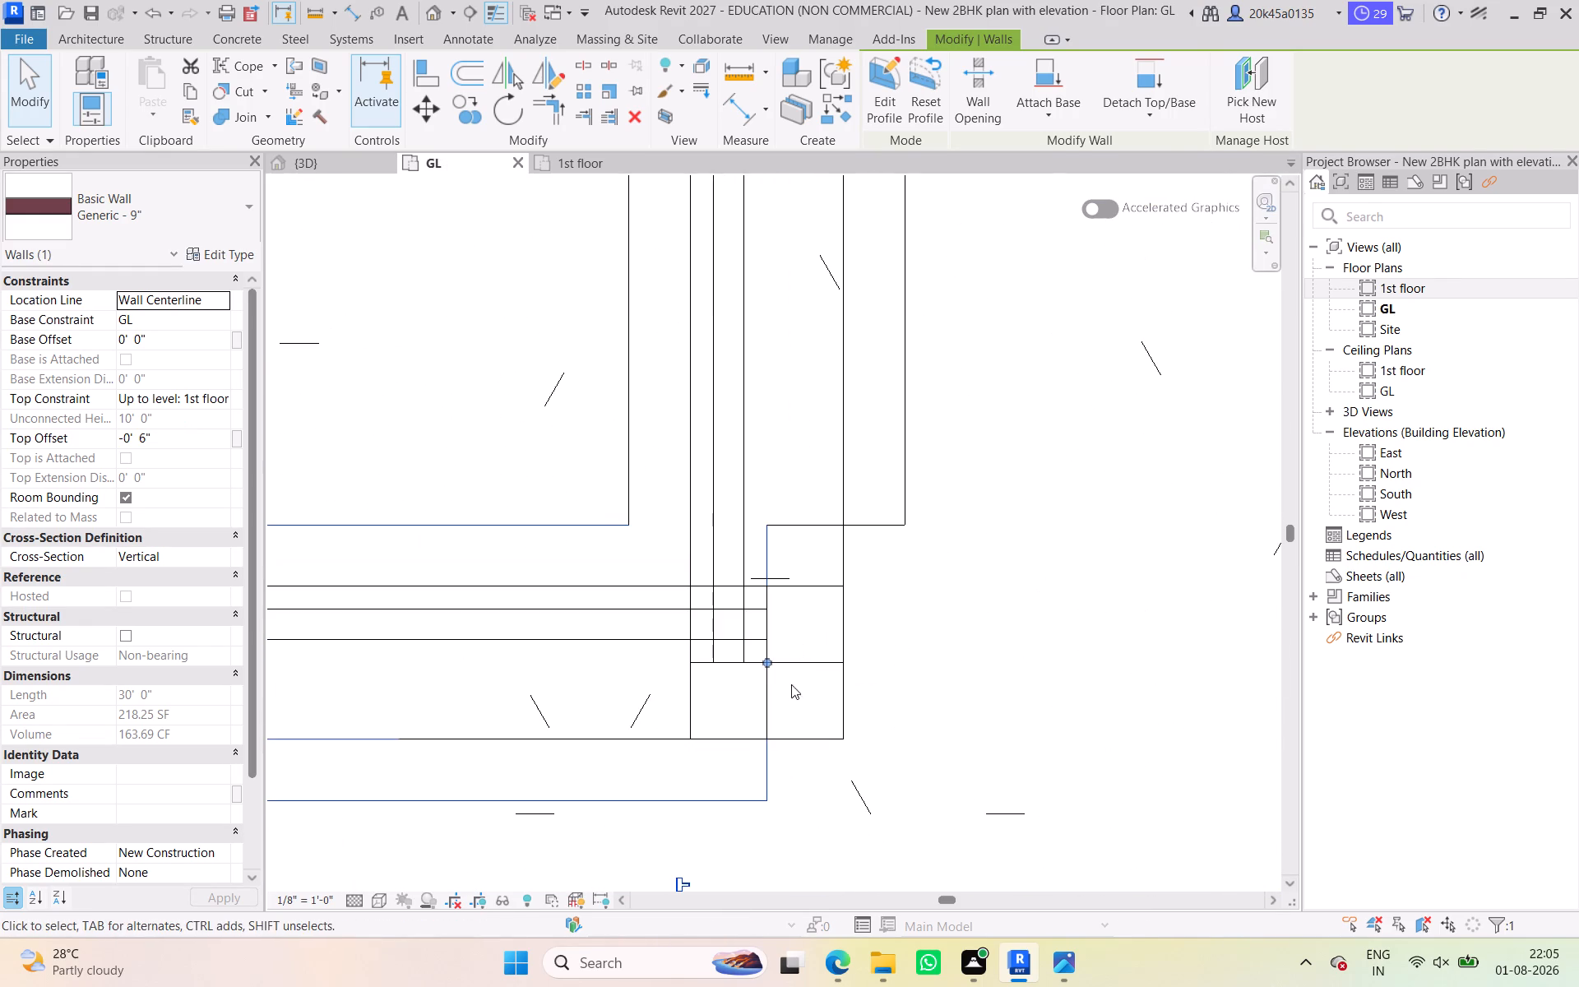
pyautogui.moveTo(768, 663); pyautogui.dragTo(823, 663)
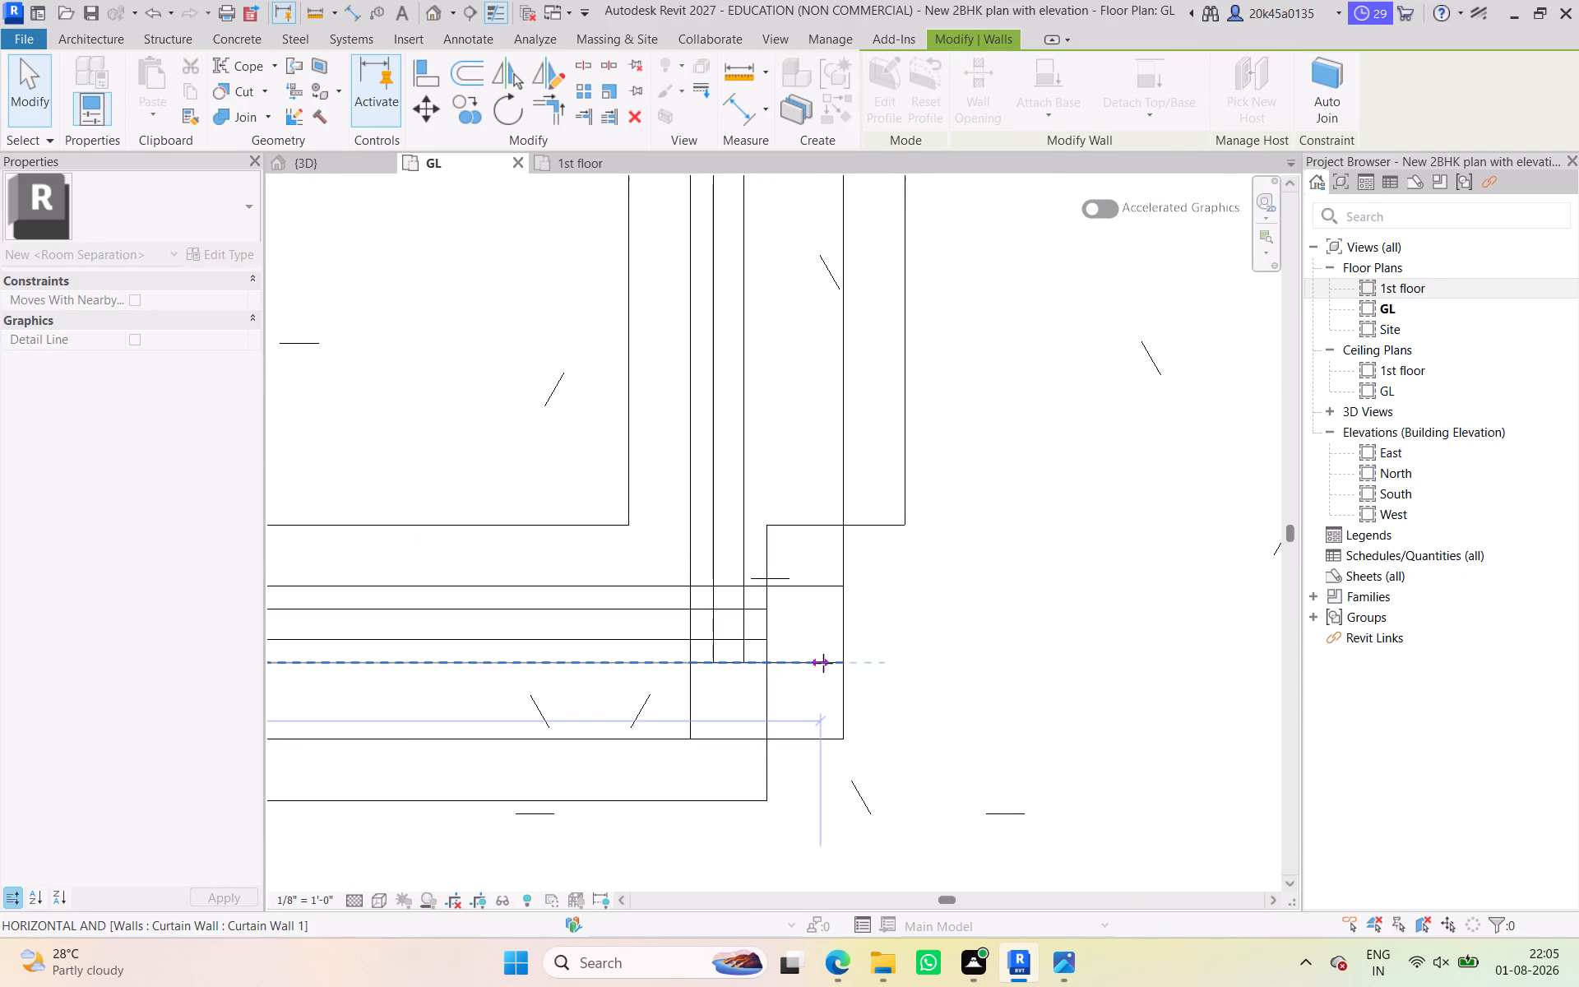
pyautogui.moveTo(823, 663); pyautogui.dragTo(845, 663)
pyautogui.scroll(-2, 855, 683)
pyautogui.middleClick(857, 683)
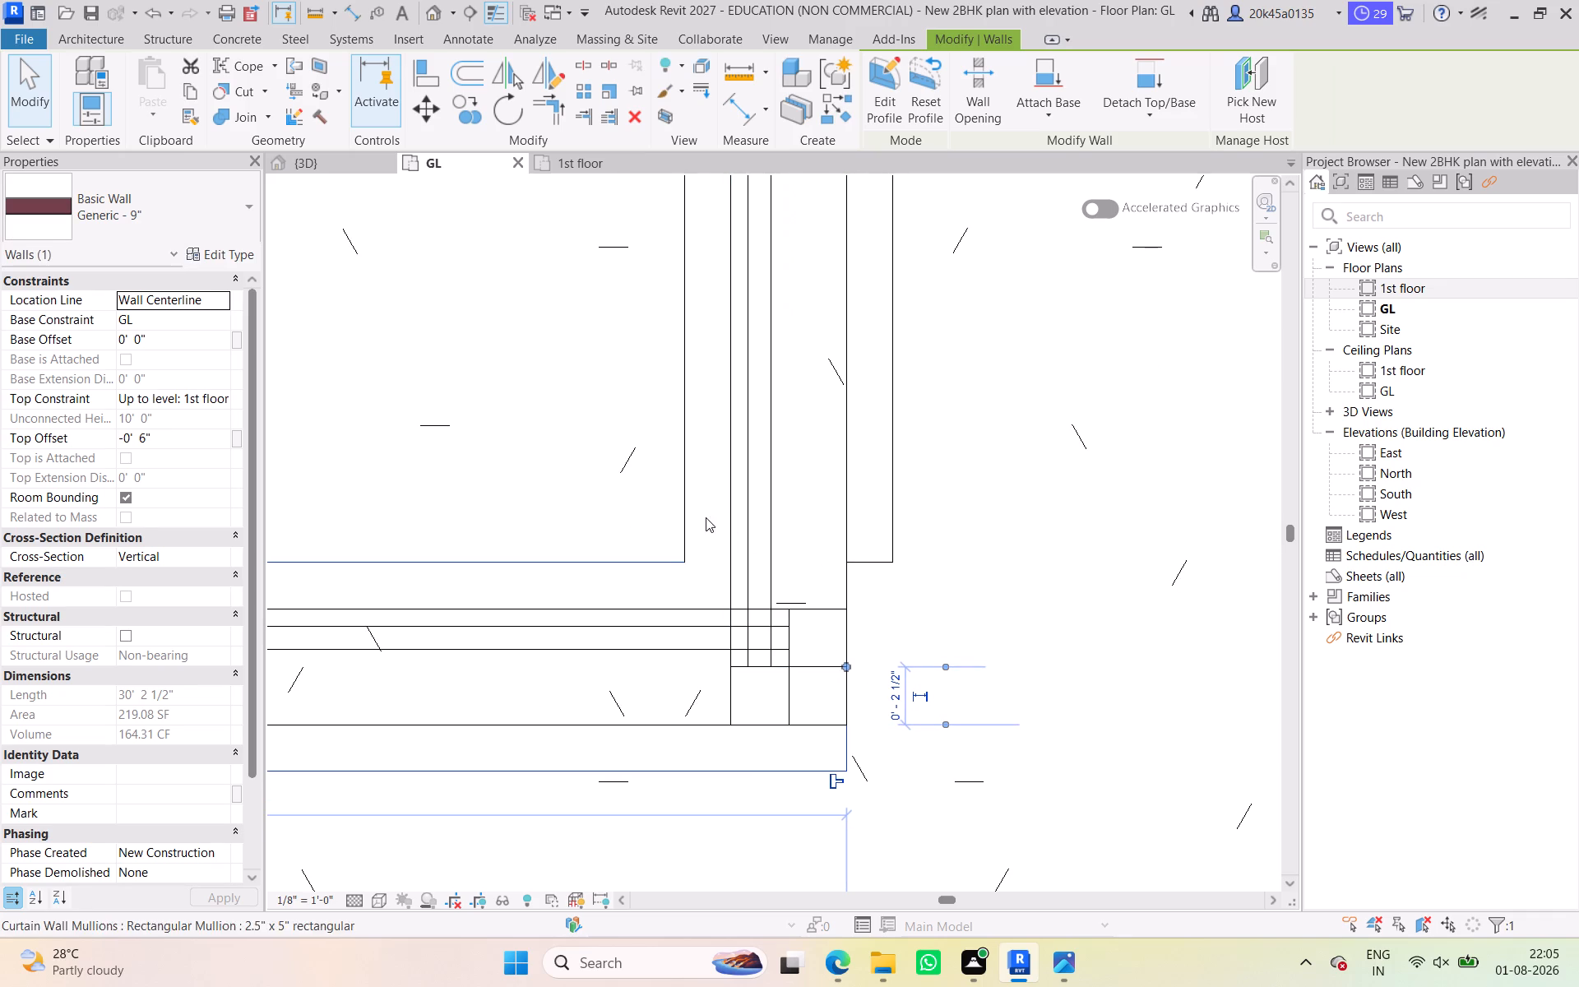
pyautogui.click(688, 506)
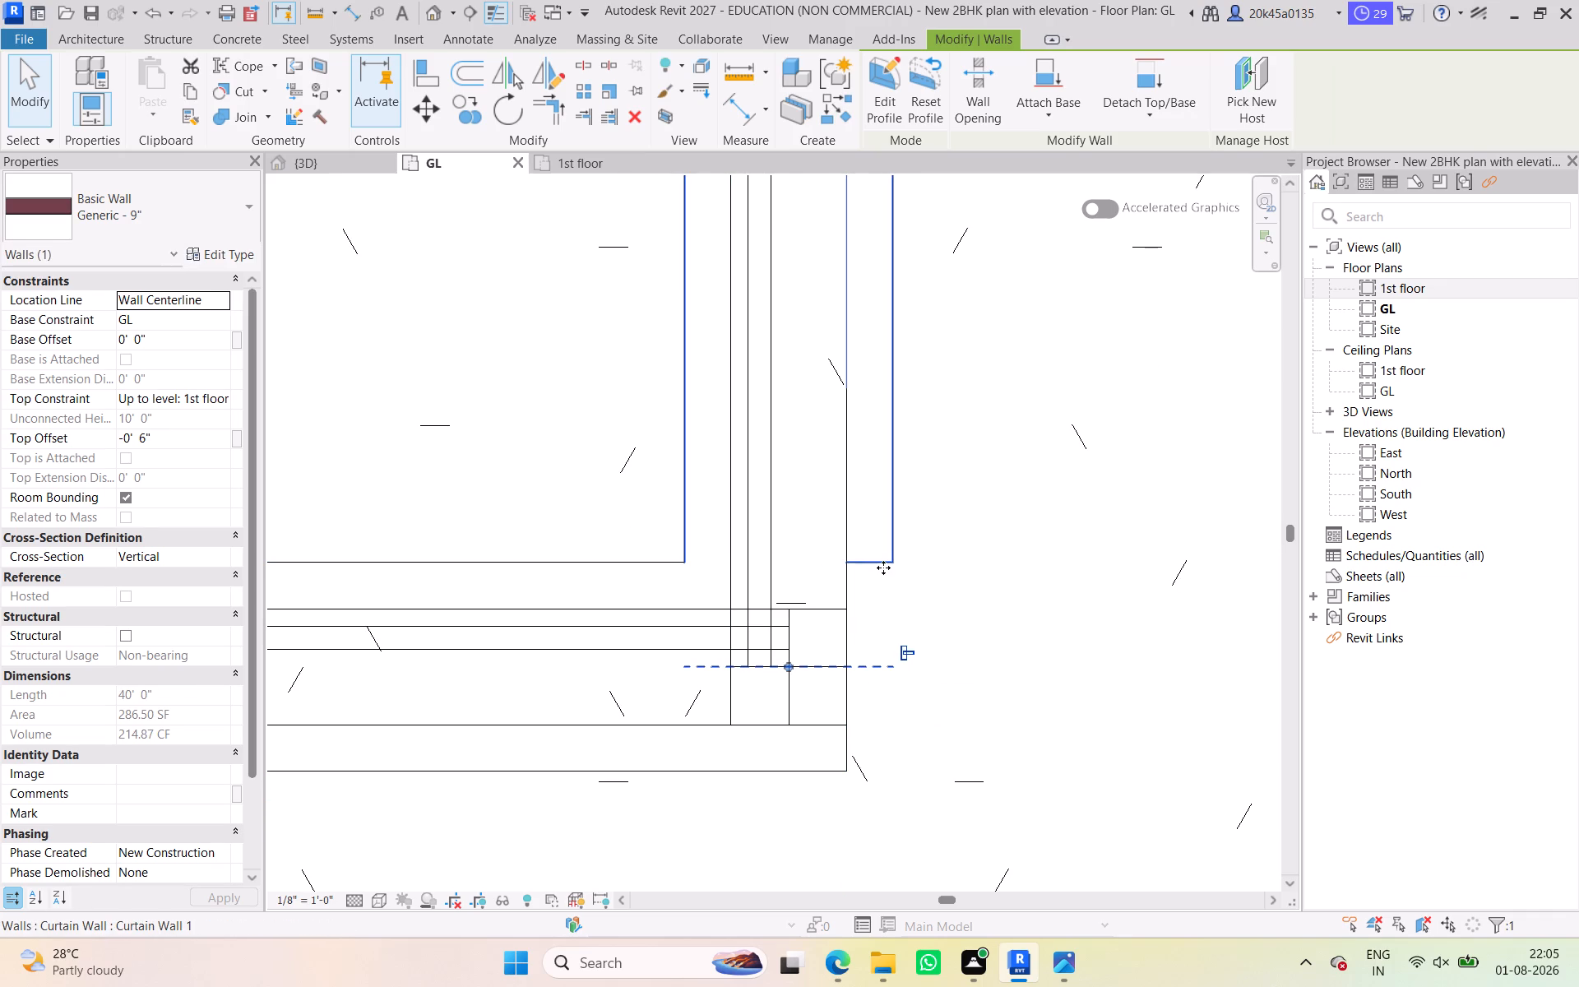
pyautogui.click(578, 424)
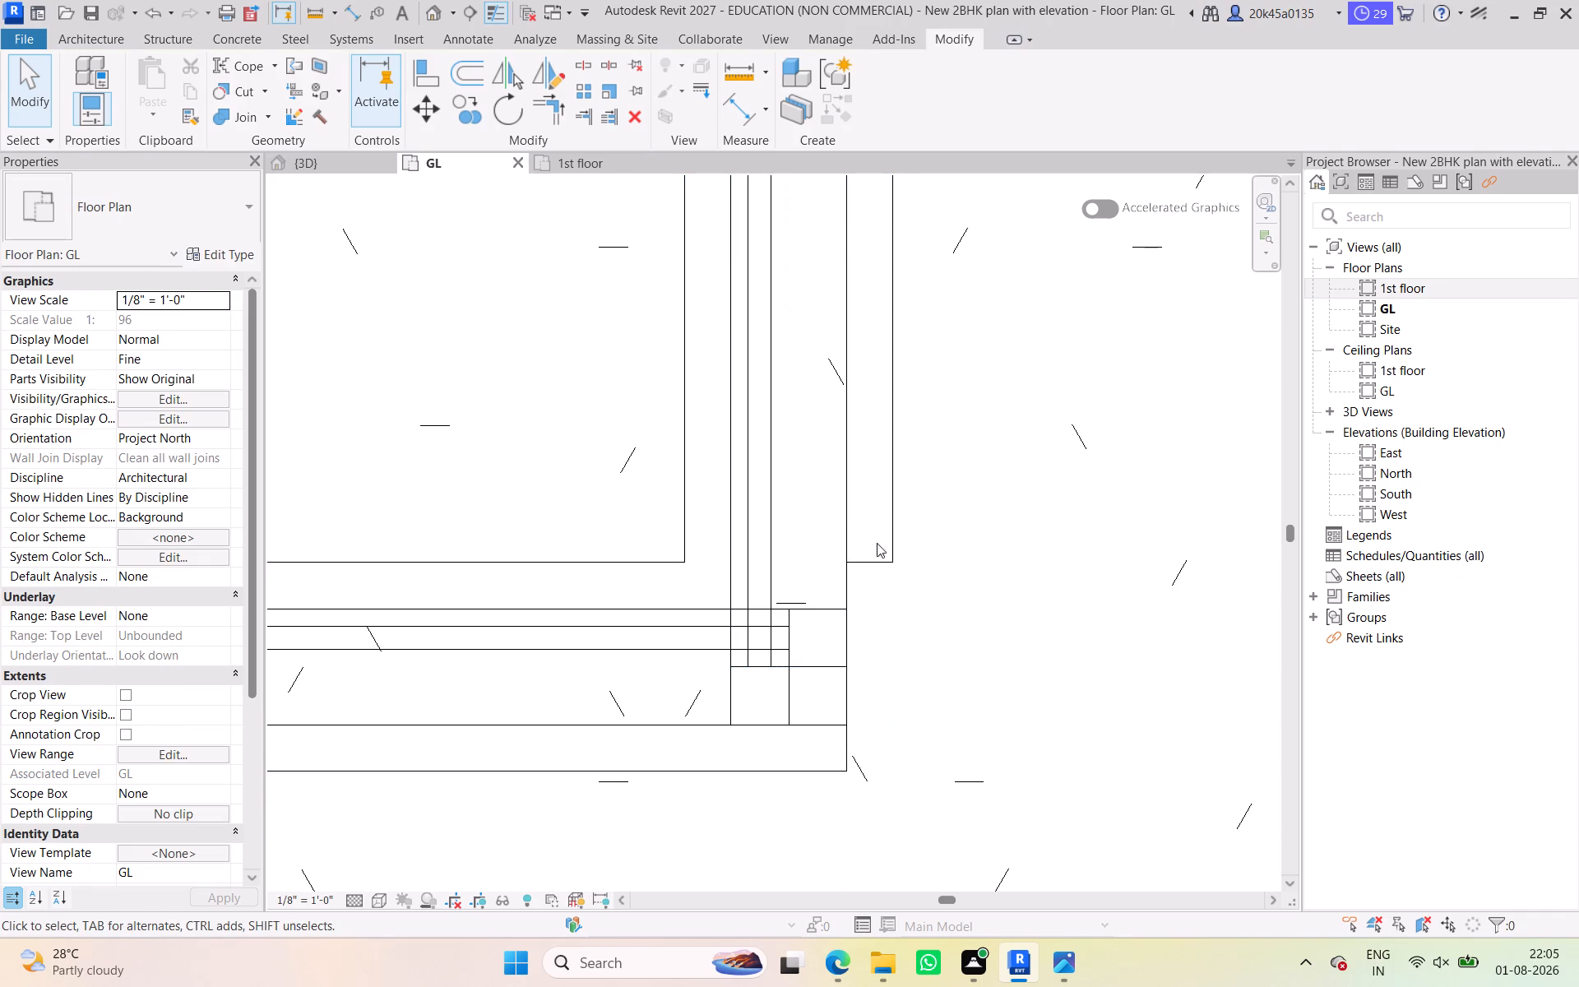
# On the GL plan, extend the front 9" wall's end to the right side wall's outer face, closing the corner beneath the corner window.
pyautogui.click(801, 769)
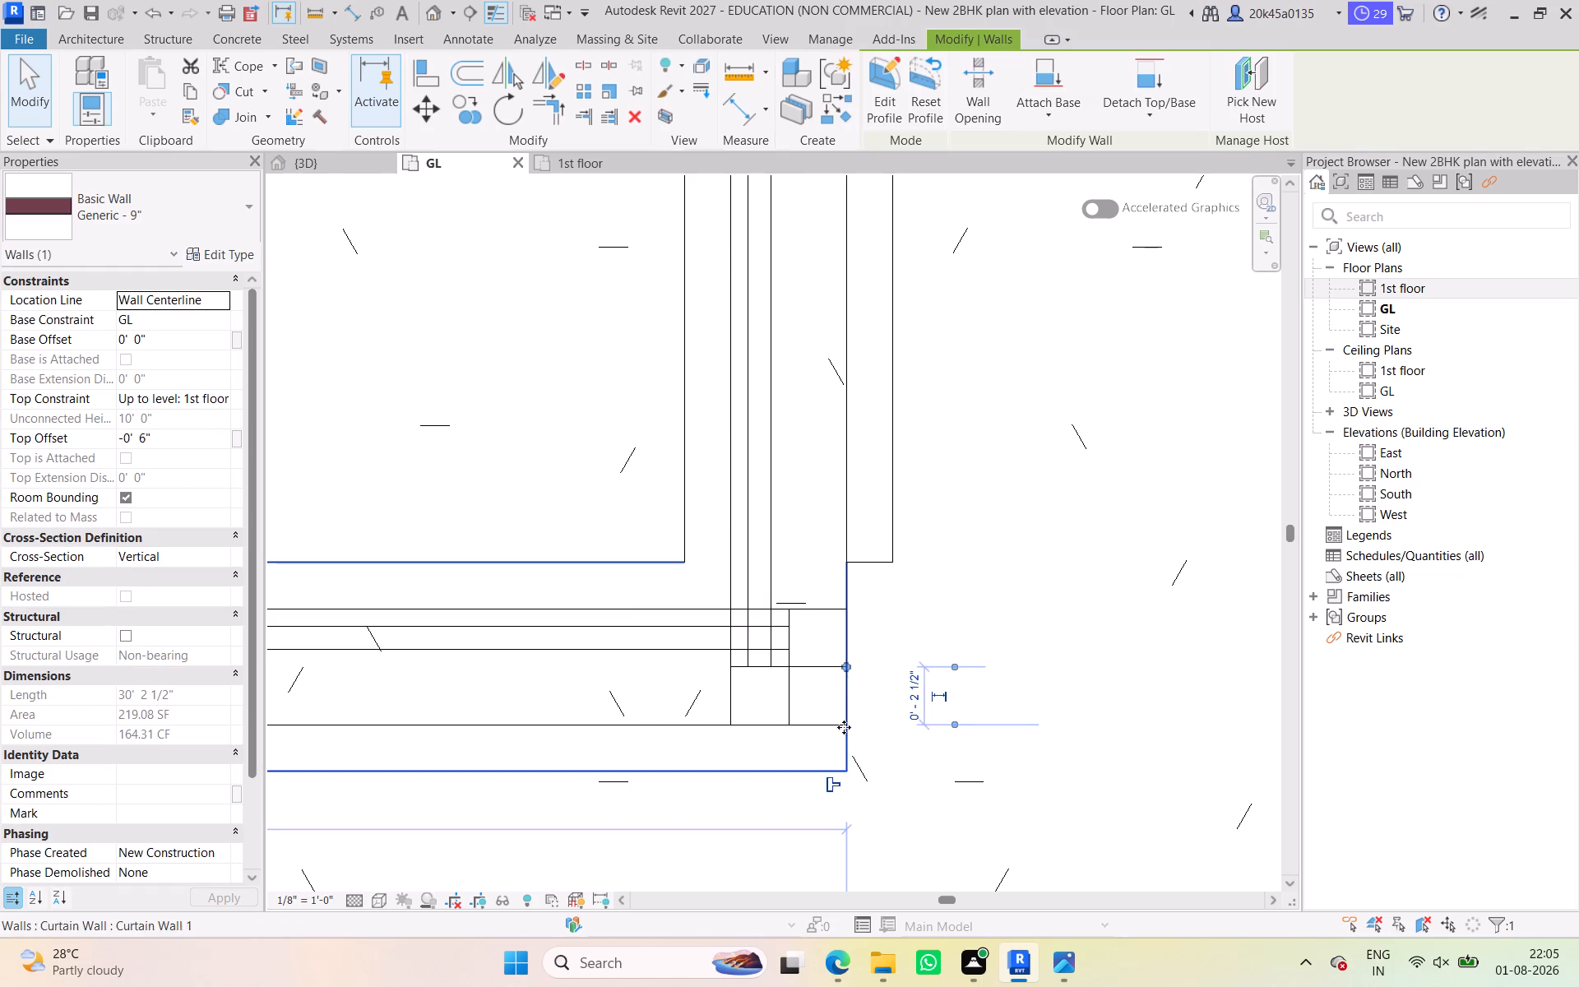
pyautogui.moveTo(848, 661); pyautogui.dragTo(890, 661)
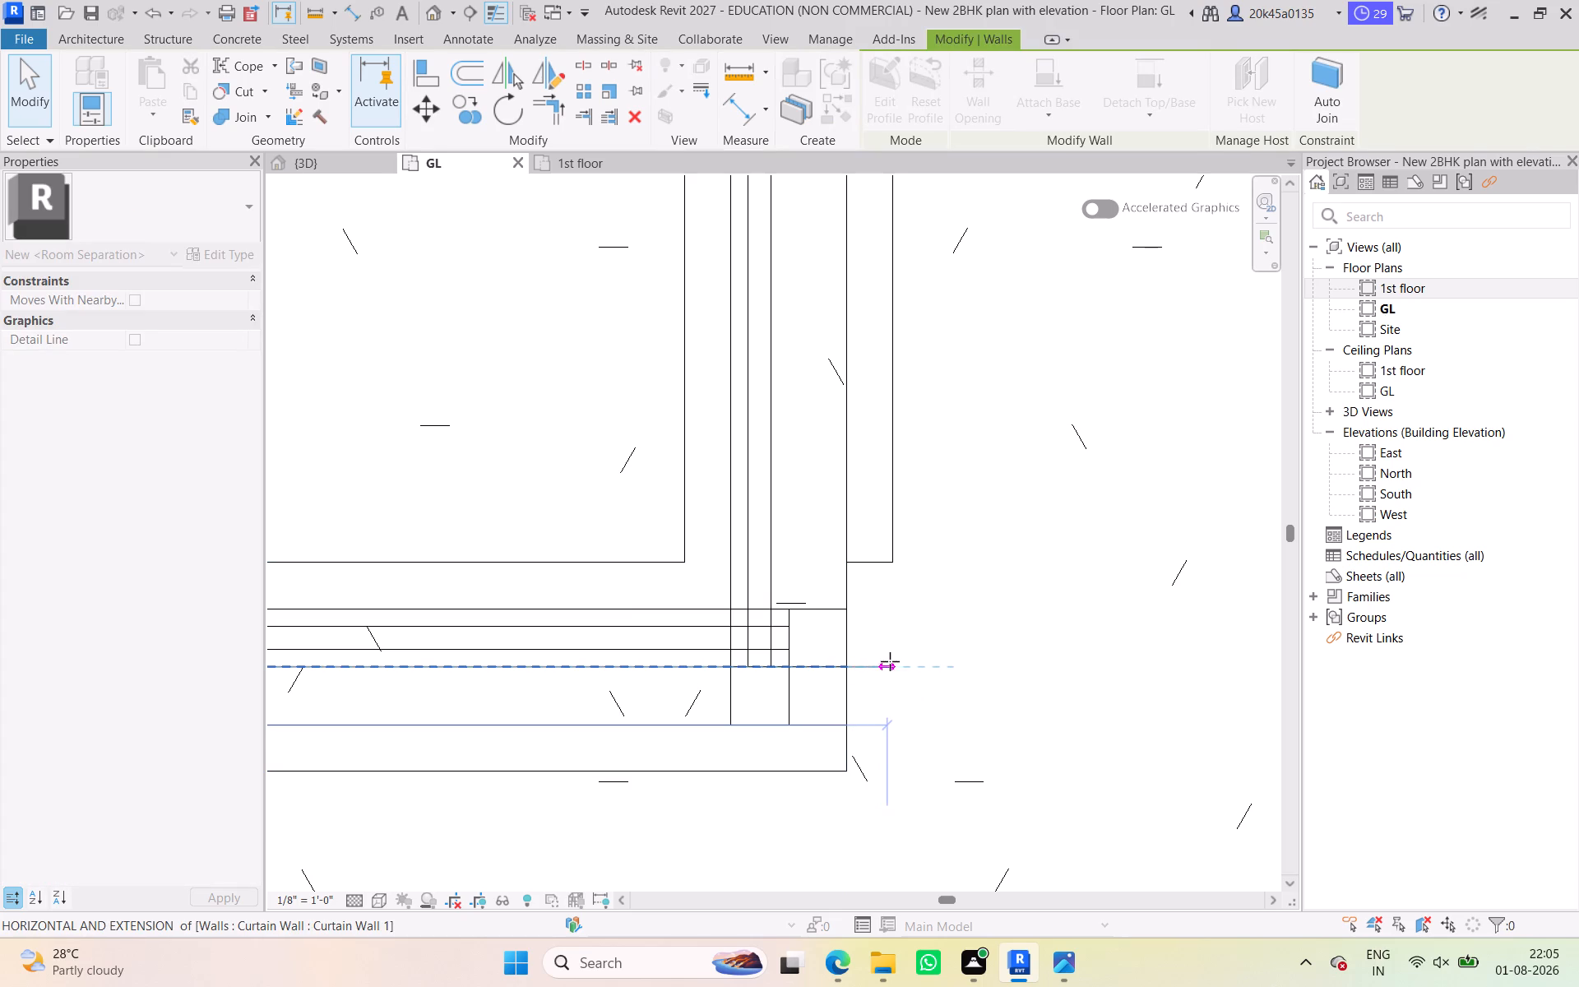
pyautogui.moveTo(890, 661); pyautogui.dragTo(891, 661)
pyautogui.click(999, 557)
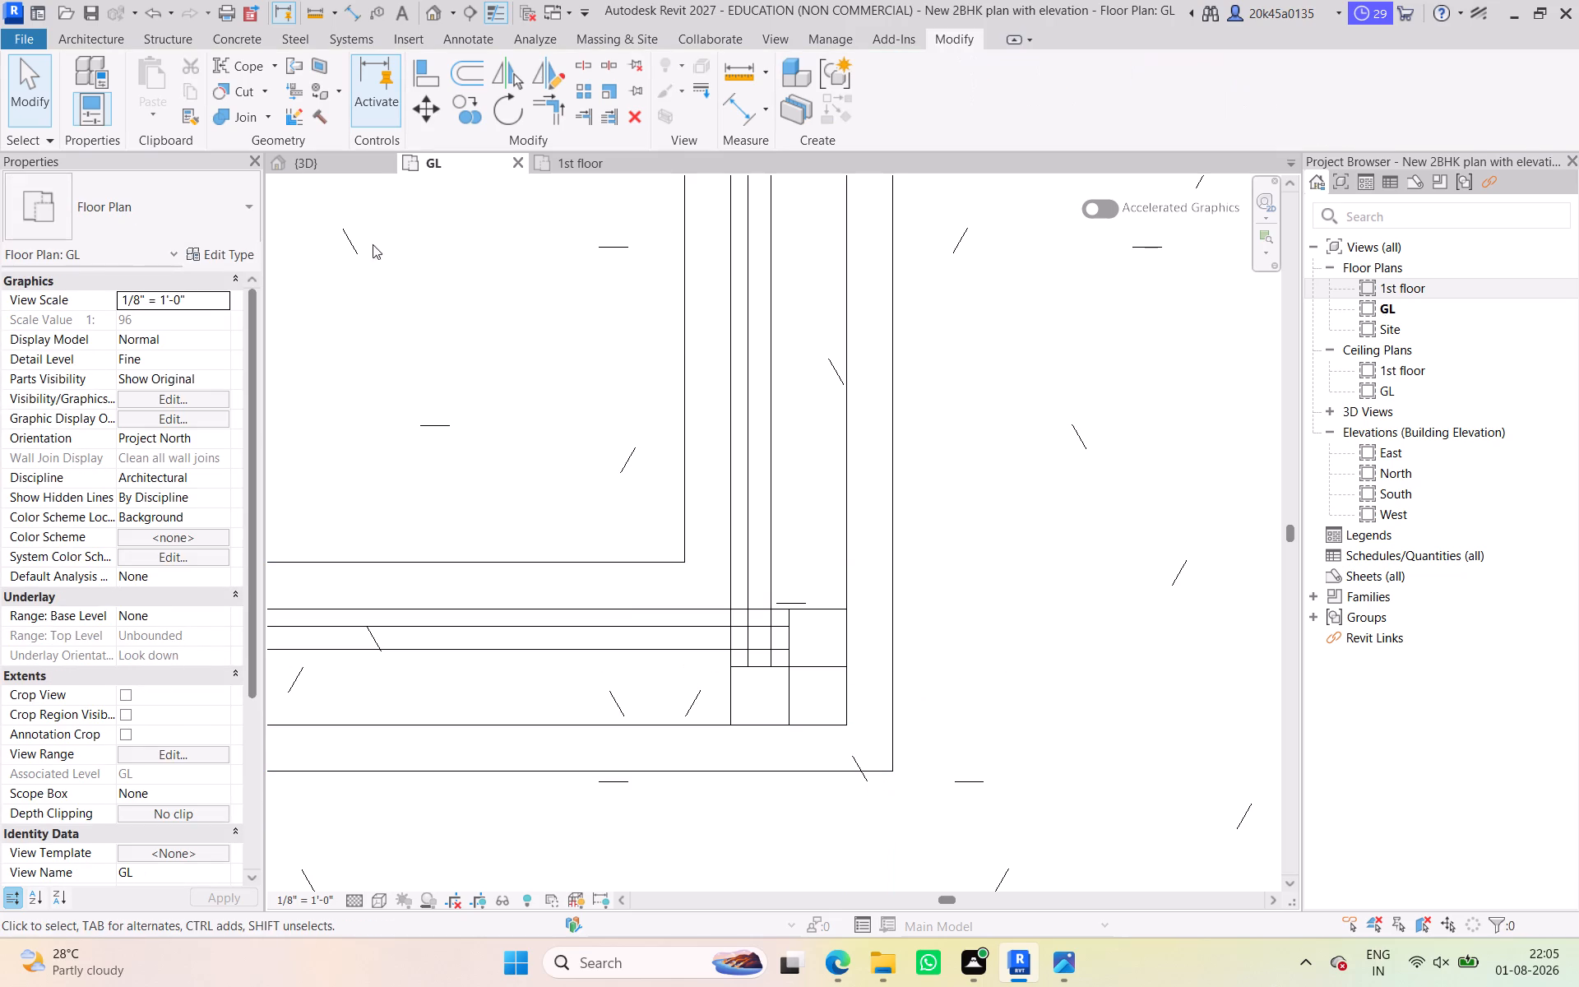
# Inspect the extended wall corner beneath the front-right window in 3D from above and from a low angle, including the gate and slab edge above.
pyautogui.click(347, 168)
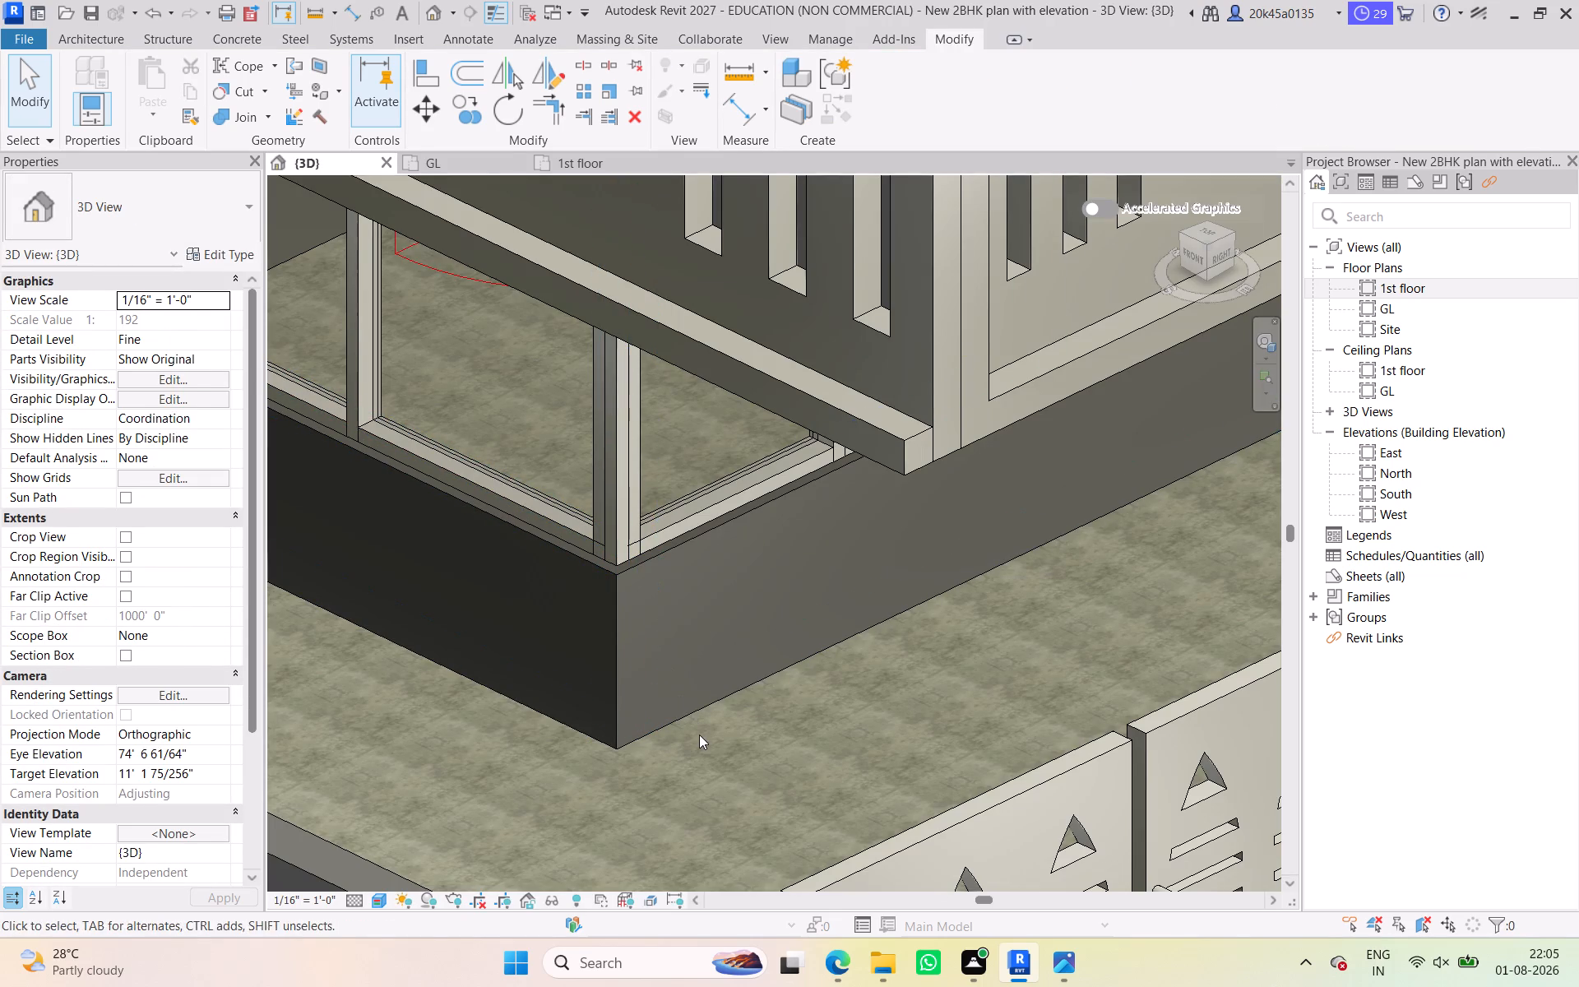
pyautogui.click(699, 734)
pyautogui.moveTo(1189, 258); pyautogui.dragTo(1198, 887)
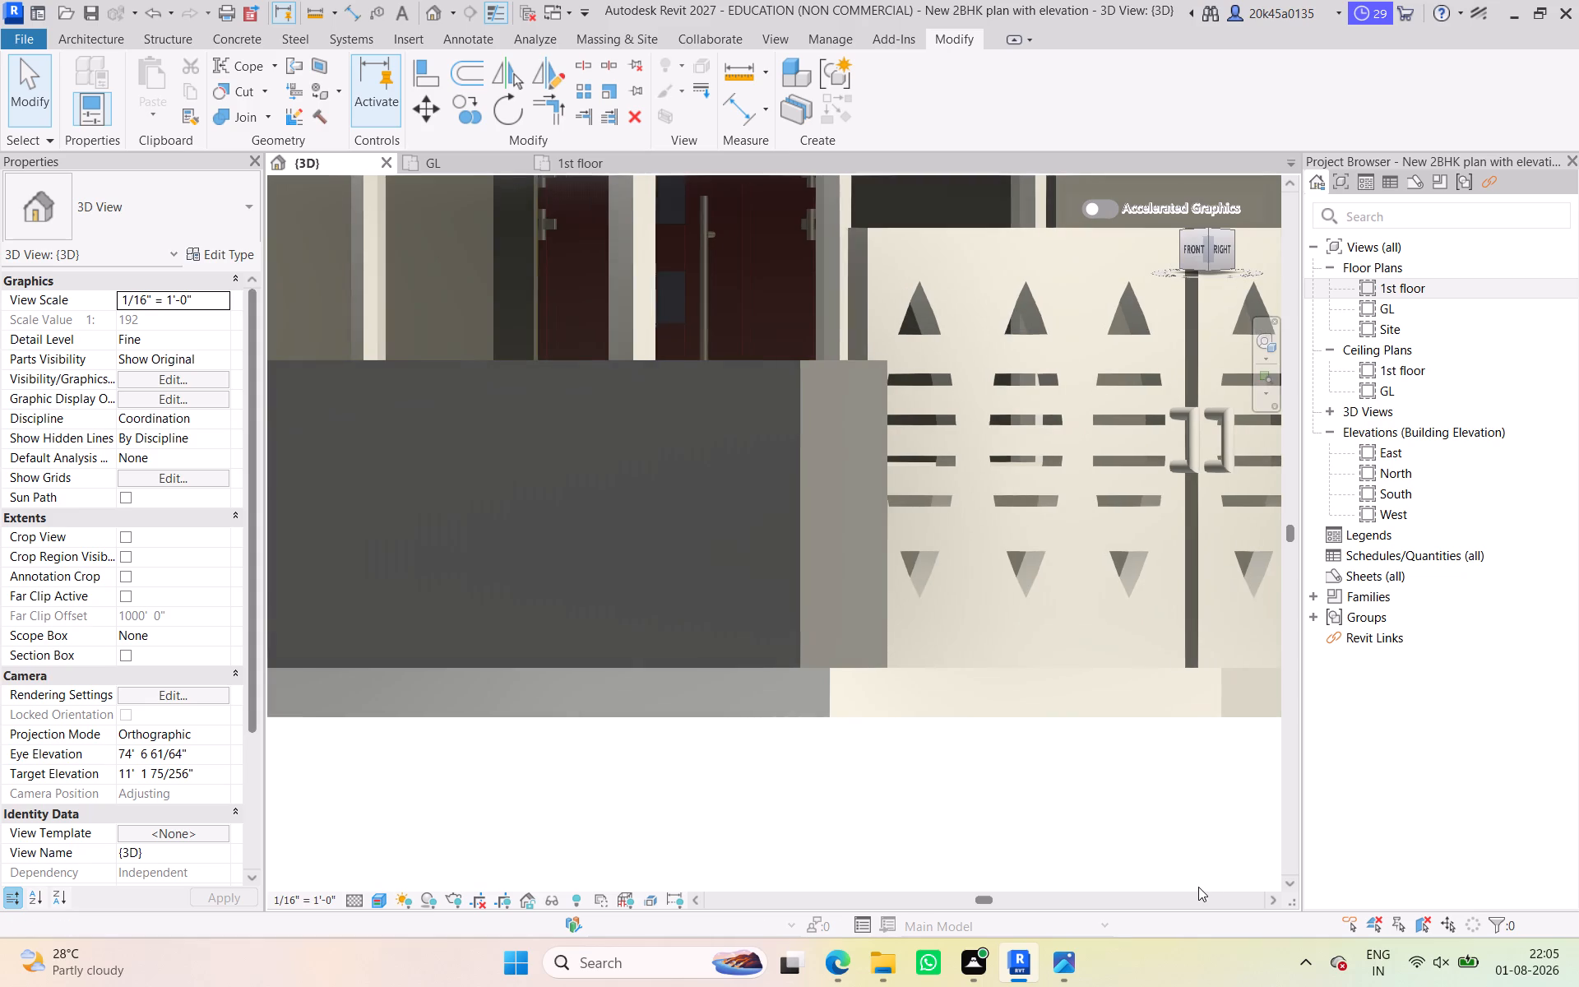
pyautogui.moveTo(1198, 887); pyautogui.dragTo(1129, 264)
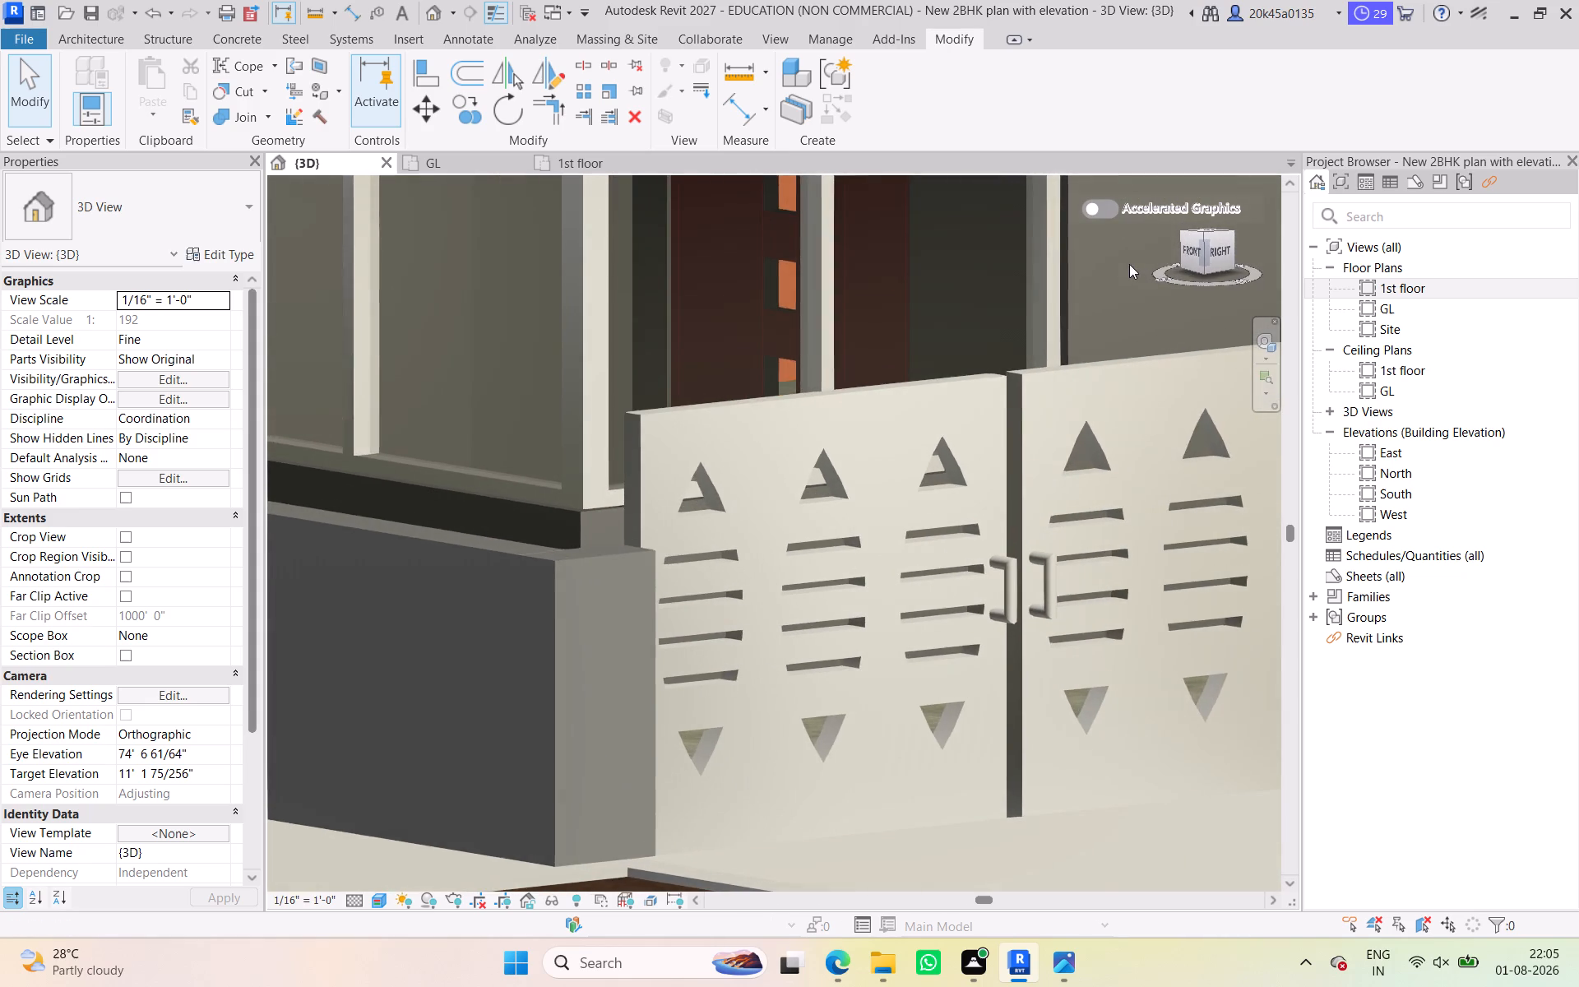
pyautogui.moveTo(1129, 264); pyautogui.dragTo(1128, 199)
pyautogui.scroll(-3, 884, 434)
pyautogui.moveTo(882, 496); pyautogui.dragTo(845, 822, button='middle')
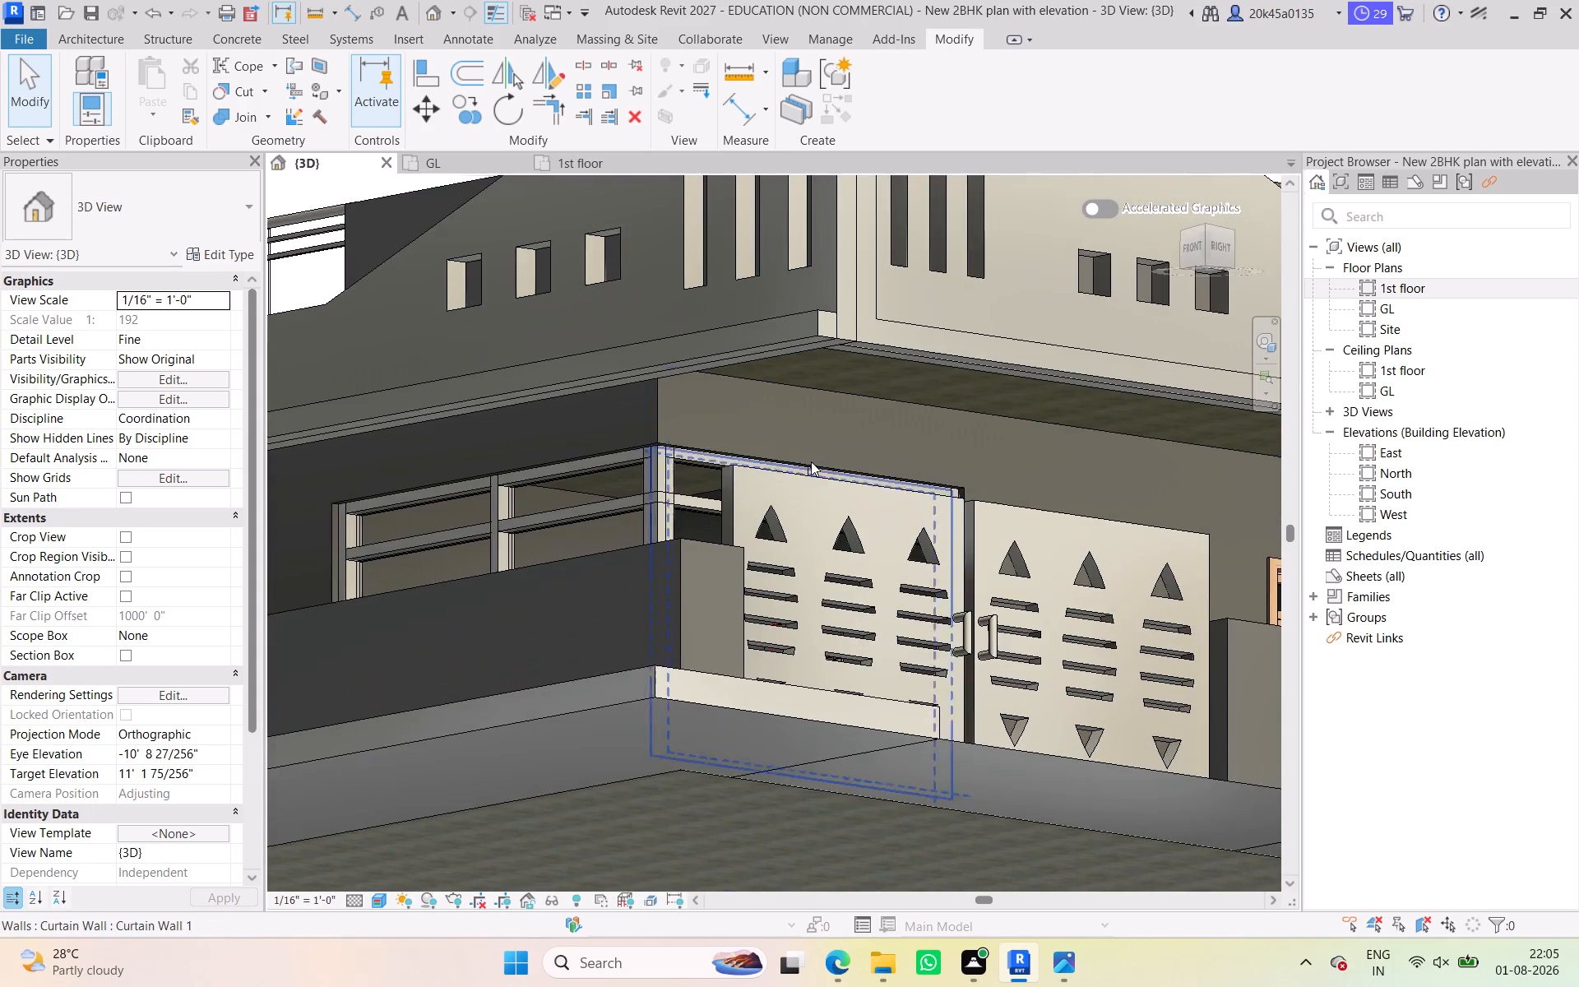
pyautogui.moveTo(808, 473); pyautogui.dragTo(781, 593, button='middle')
pyautogui.scroll(5, 617, 480)
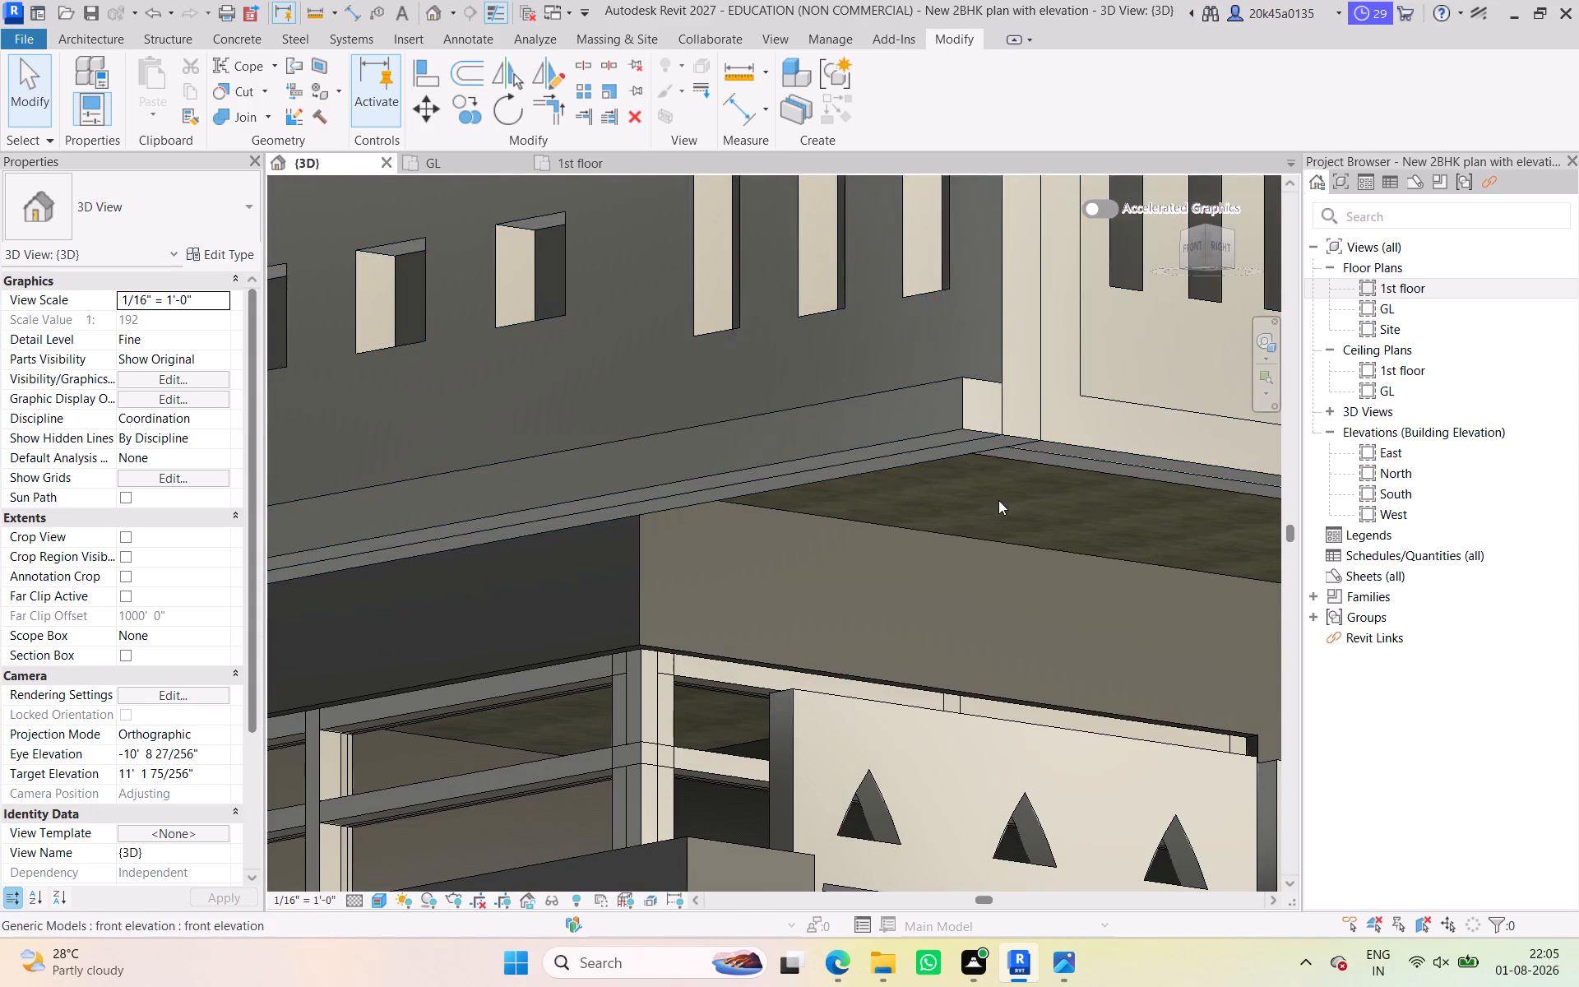
pyautogui.scroll(-2, 982, 509)
pyautogui.moveTo(882, 484); pyautogui.dragTo(617, 486, button='middle')
pyautogui.scroll(-2, 744, 522)
pyautogui.moveTo(746, 522); pyautogui.dragTo(559, 480, button='middle')
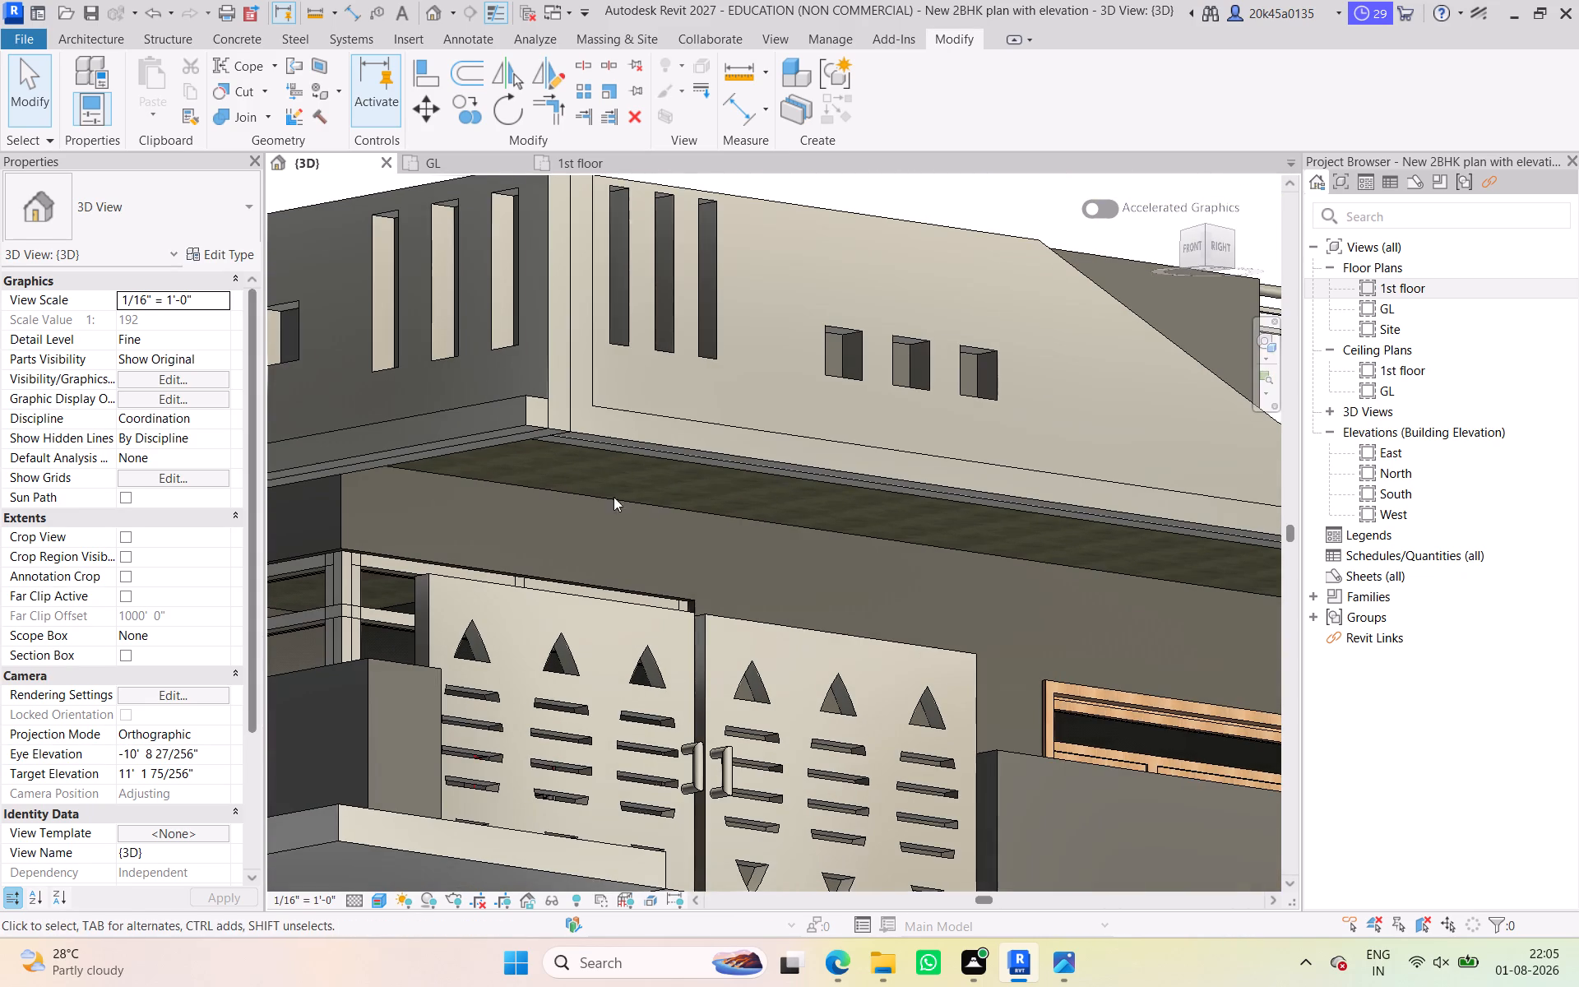
pyautogui.moveTo(588, 547); pyautogui.dragTo(737, 573, button='middle')
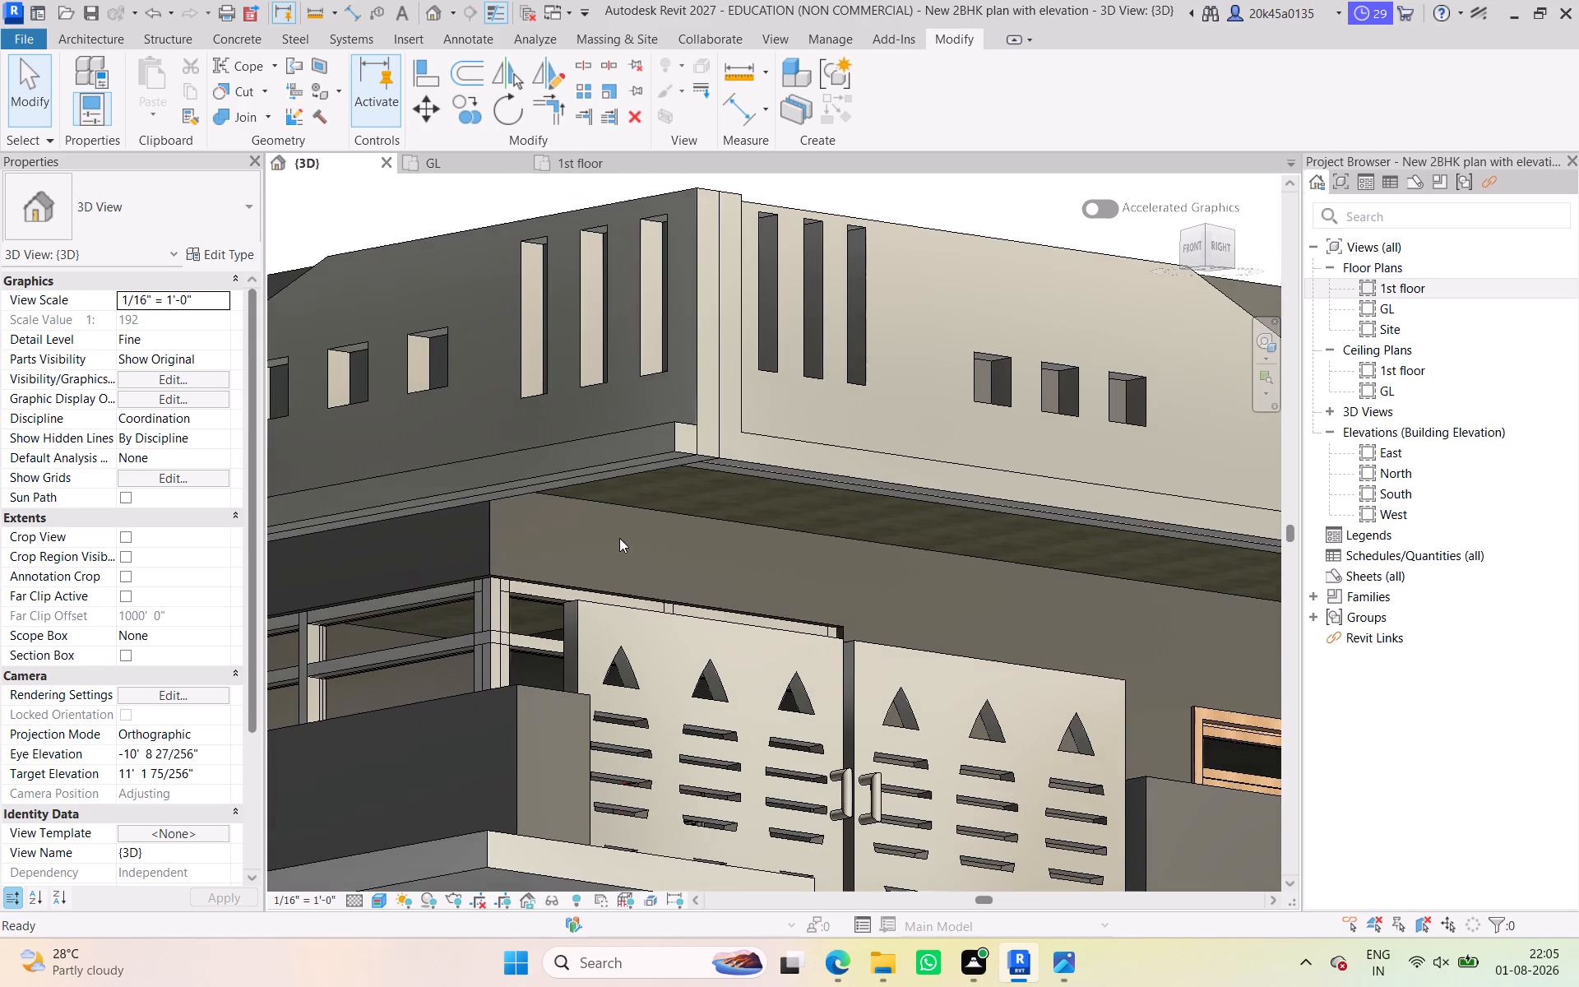
pyautogui.scroll(4, 532, 527)
pyautogui.moveTo(544, 537); pyautogui.dragTo(562, 566, button='middle')
pyautogui.scroll(-4, 643, 571)
# Examine the house's right side from a low angle, from the gate along the slab underside to the precast stair.
pyautogui.moveTo(644, 565); pyautogui.dragTo(361, 466, button='middle')
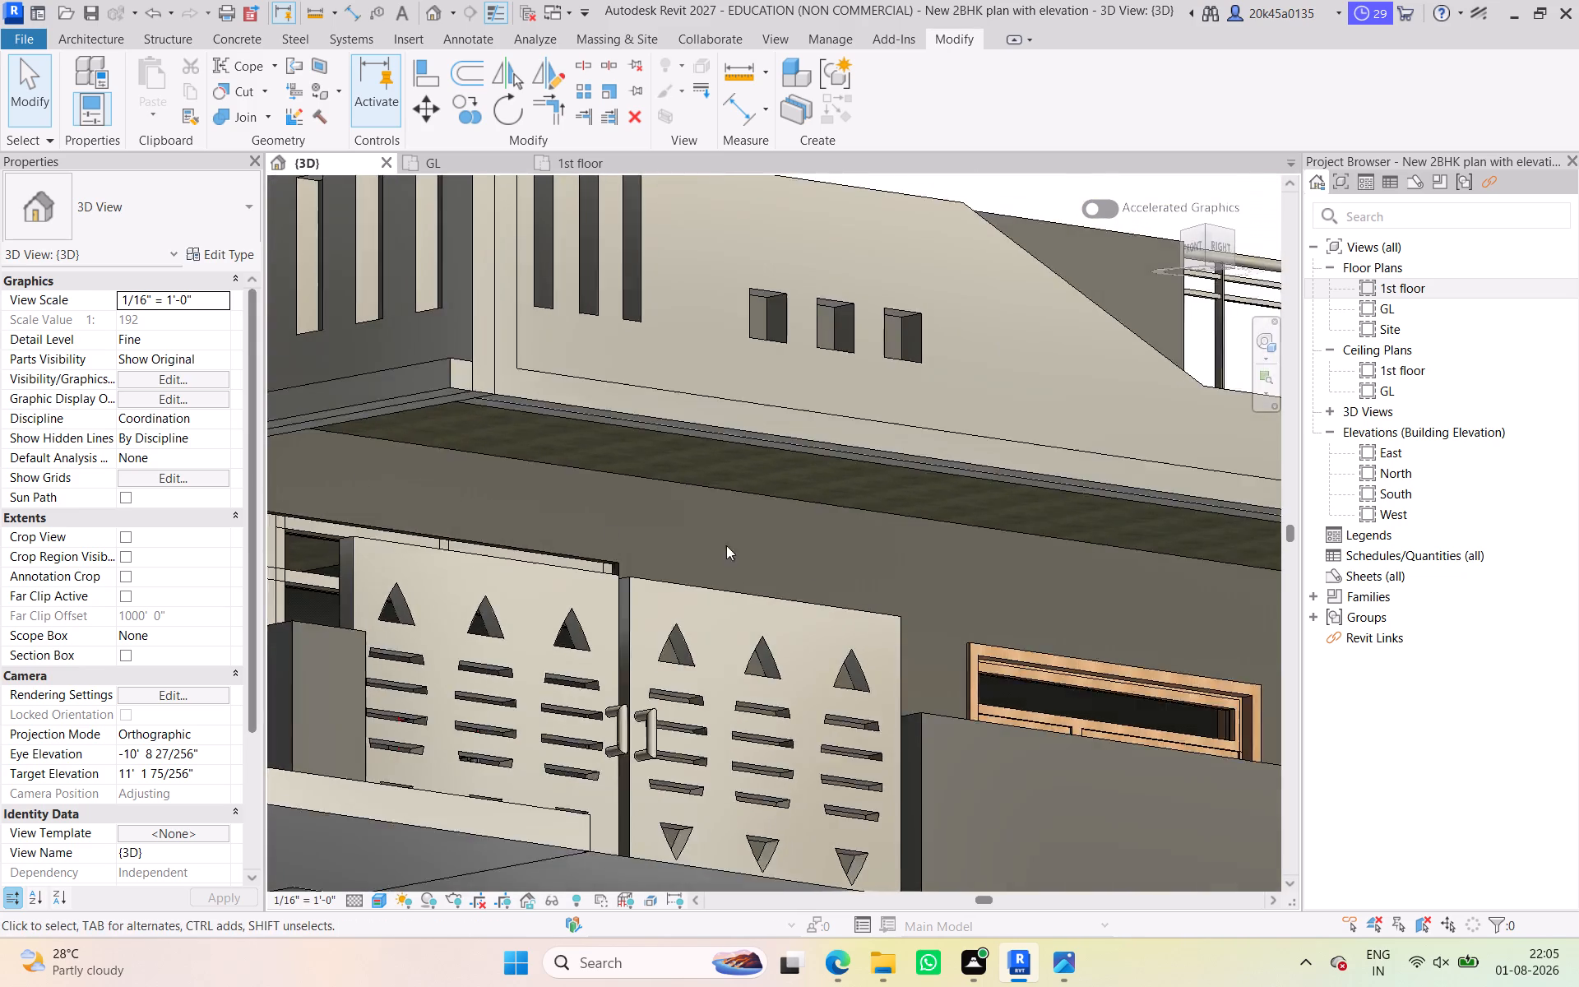
pyautogui.scroll(-2, 809, 557)
pyautogui.moveTo(809, 557); pyautogui.dragTo(364, 512, button='middle')
pyautogui.moveTo(653, 565); pyautogui.dragTo(581, 598, button='middle')
pyautogui.scroll(8, 820, 580)
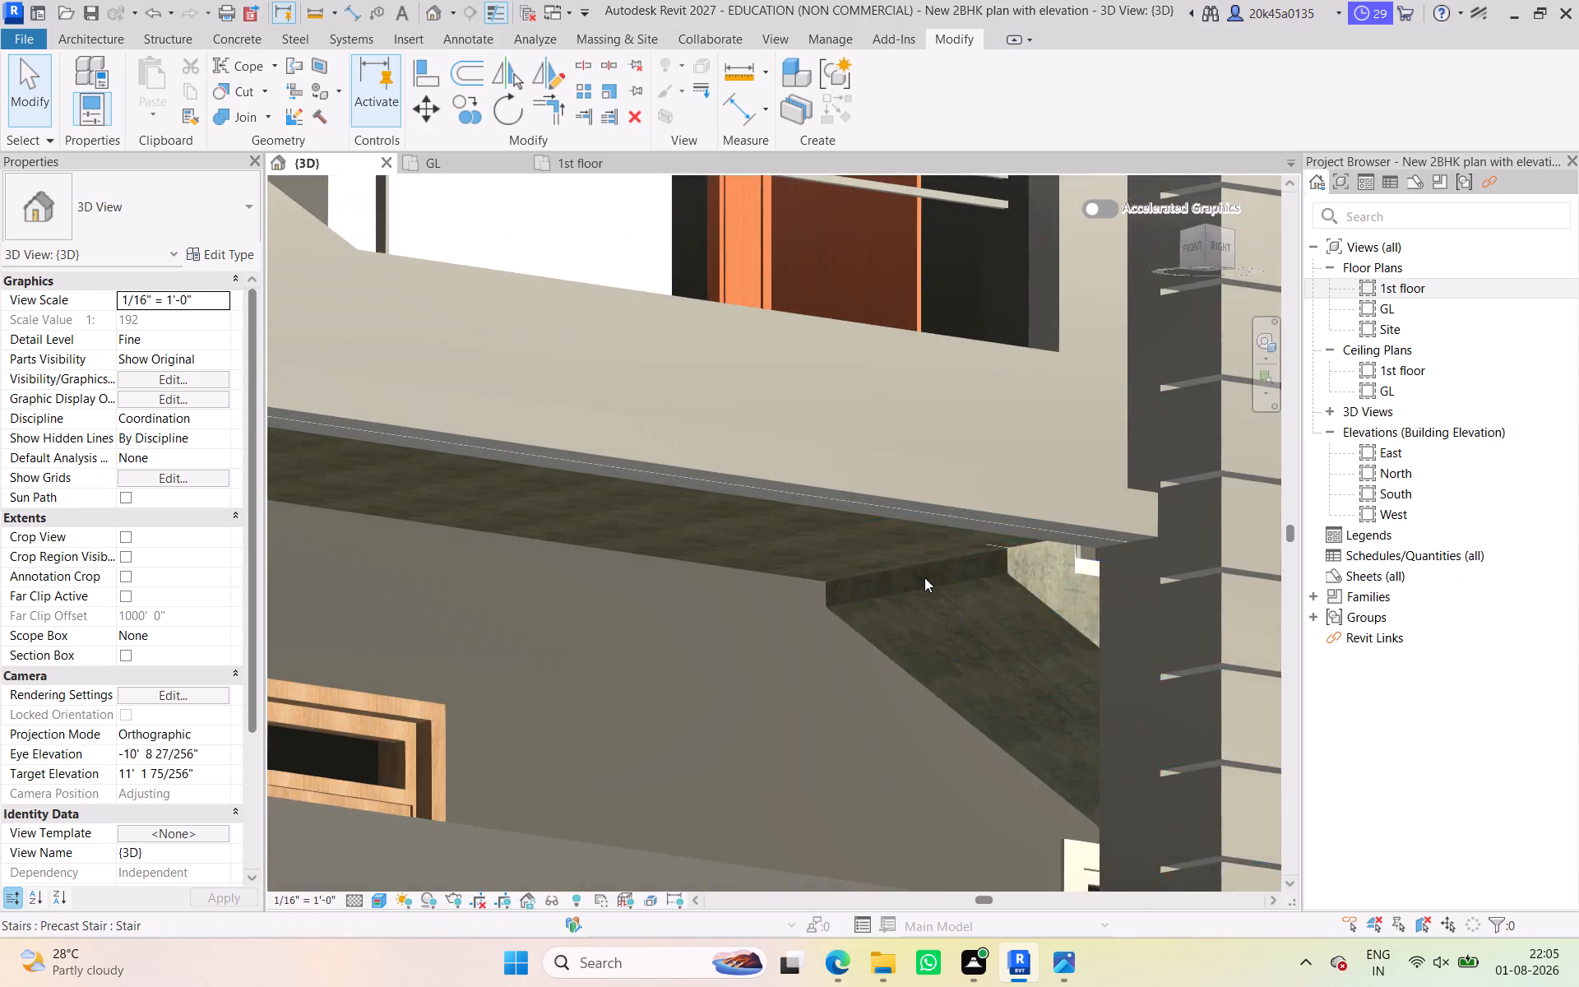
pyautogui.scroll(3, 924, 577)
pyautogui.scroll(-4, 1004, 568)
pyautogui.moveTo(1000, 560); pyautogui.dragTo(1013, 487, button='middle')
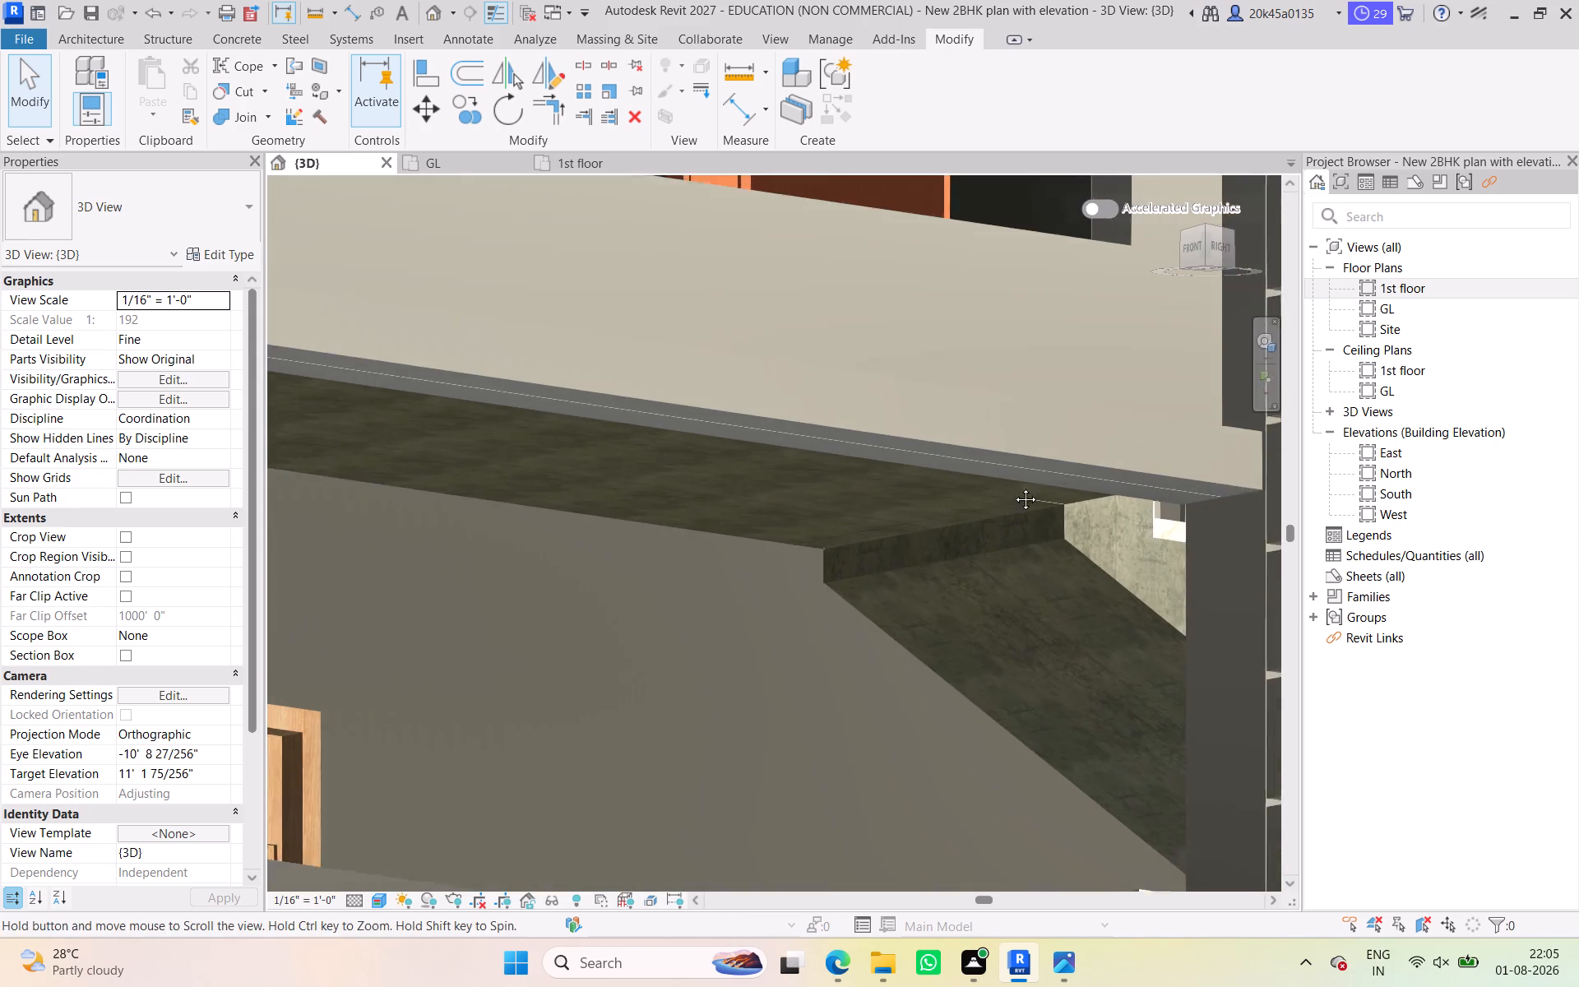
pyautogui.moveTo(1013, 487); pyautogui.dragTo(1054, 428, button='middle')
pyautogui.scroll(-2, 1058, 497)
pyautogui.moveTo(1057, 498); pyautogui.dragTo(1031, 300, button='middle')
pyautogui.scroll(-2, 1005, 422)
pyautogui.moveTo(1003, 422); pyautogui.dragTo(1081, 486, button='middle')
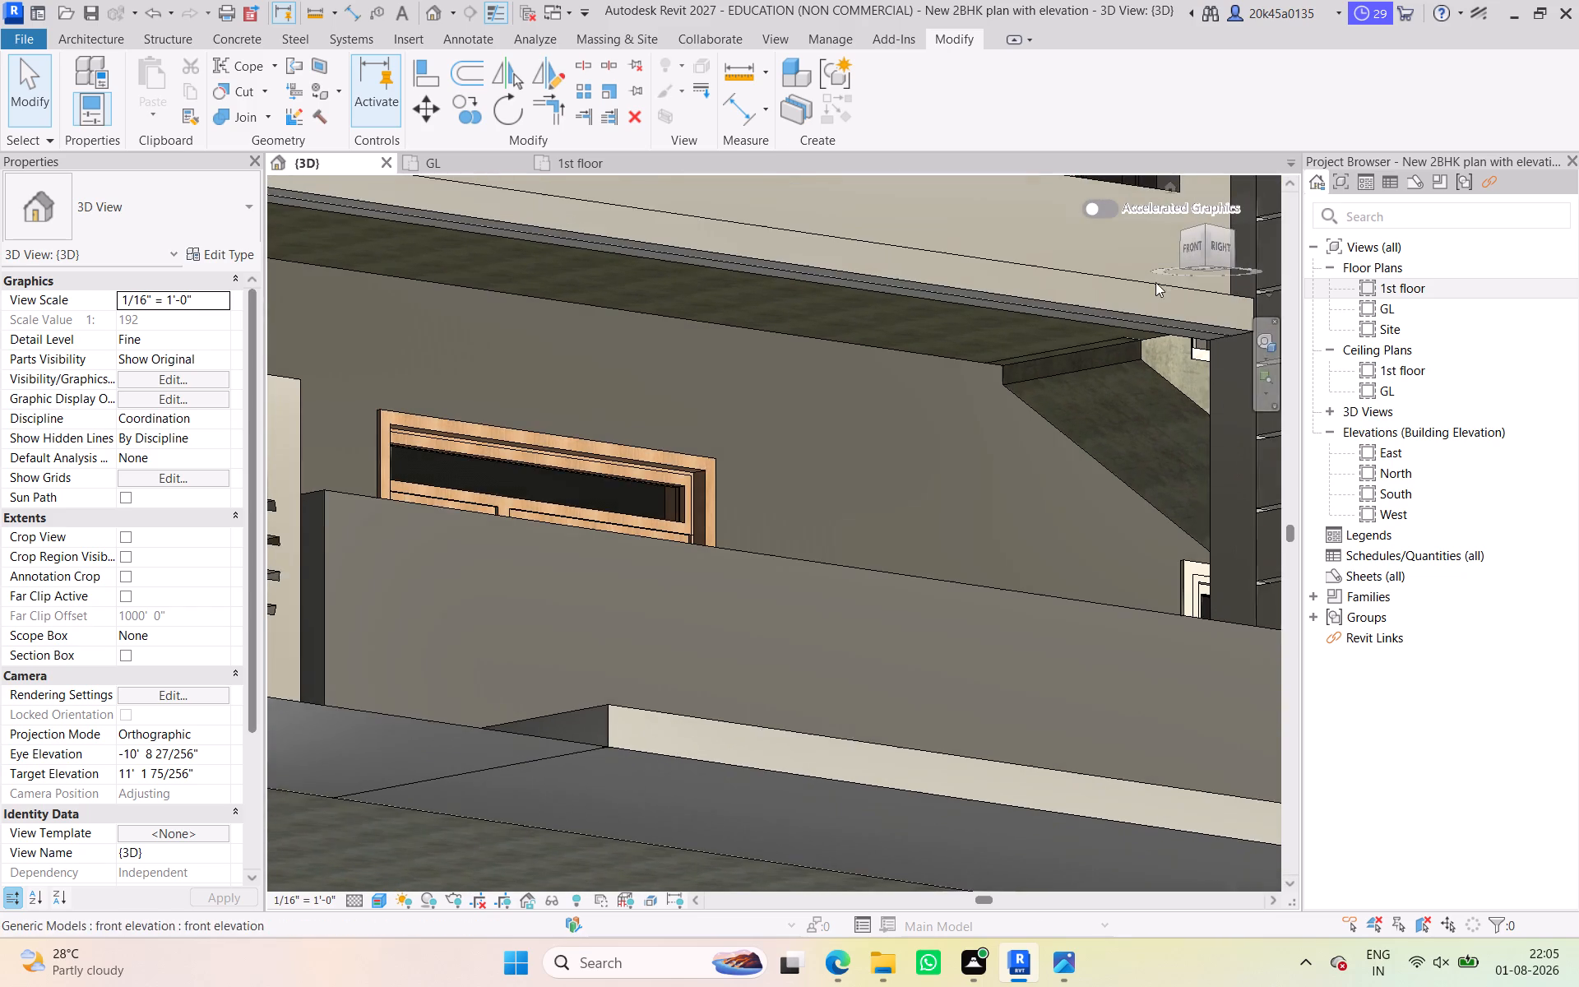
# View the whole house in 3D from above its front-right corner, including the boundary wall, gate and paving.
pyautogui.moveTo(1192, 243); pyautogui.dragTo(1235, 334)
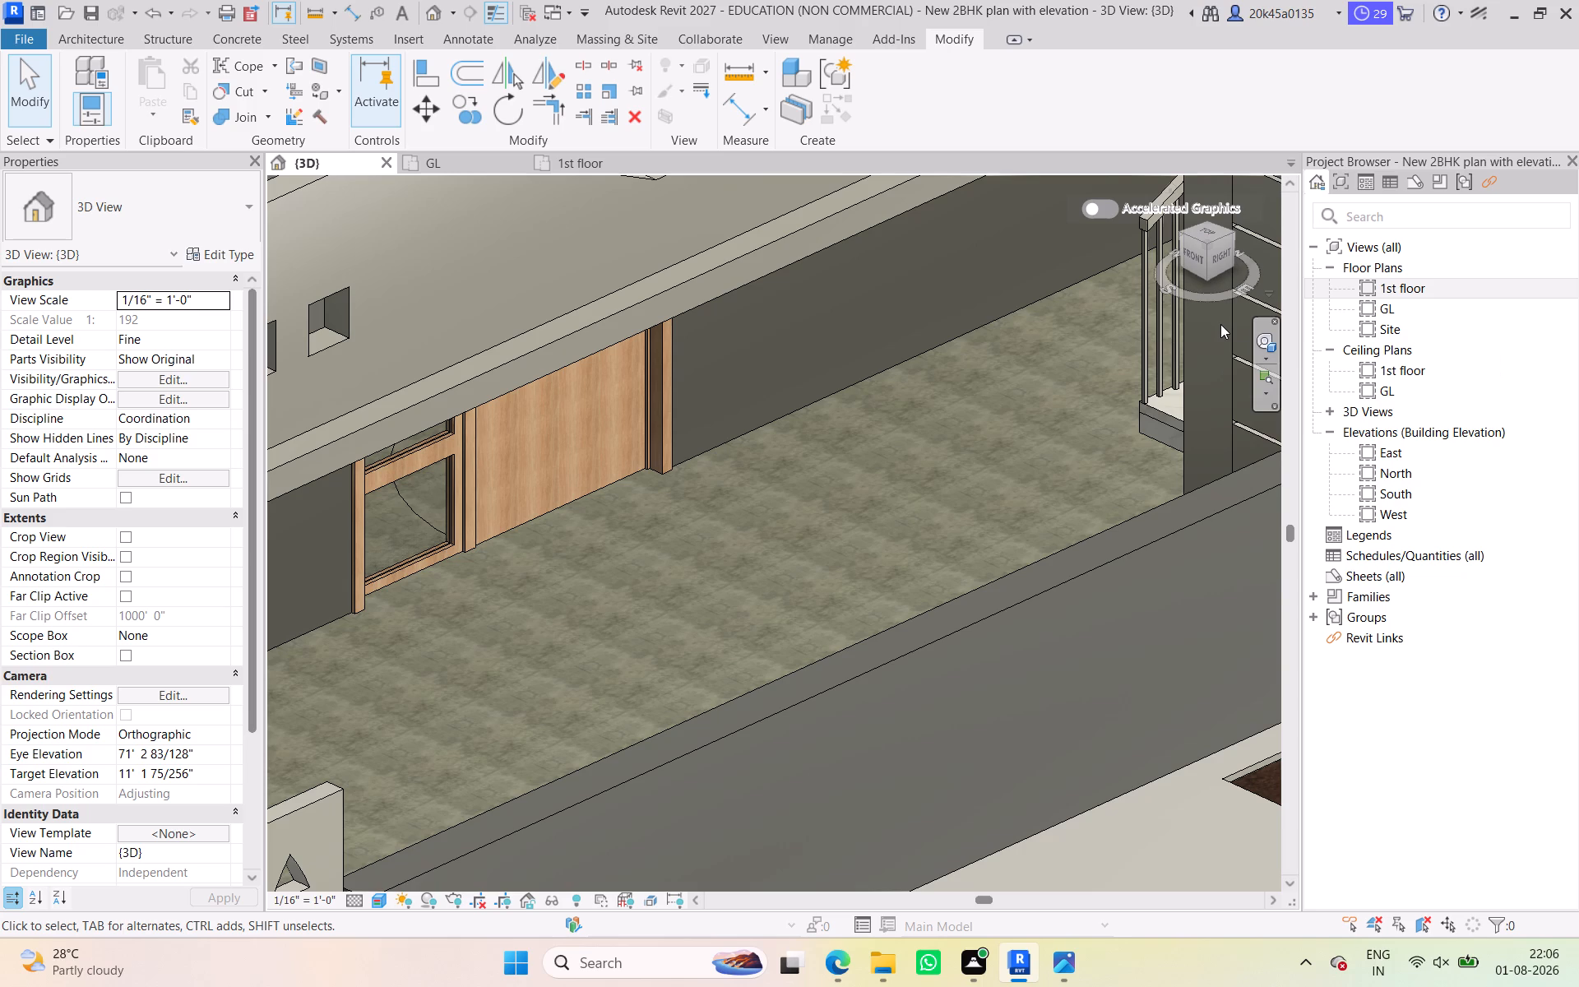
pyautogui.scroll(3, 822, 521)
pyautogui.scroll(-11, 819, 521)
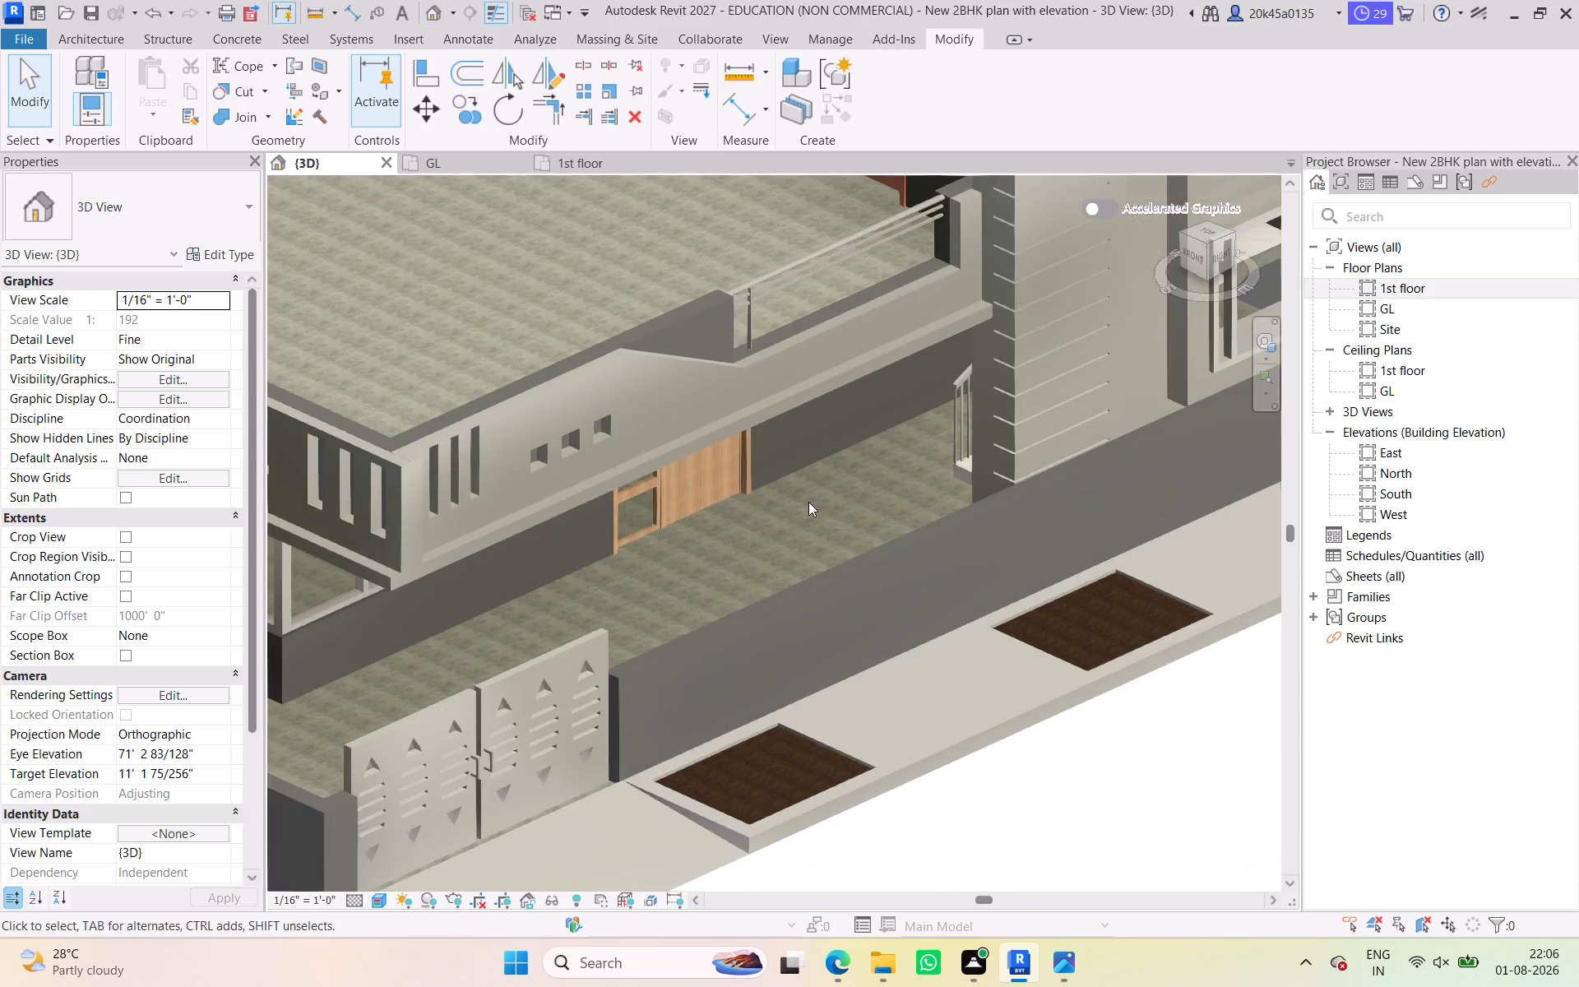
pyautogui.scroll(-2, 808, 502)
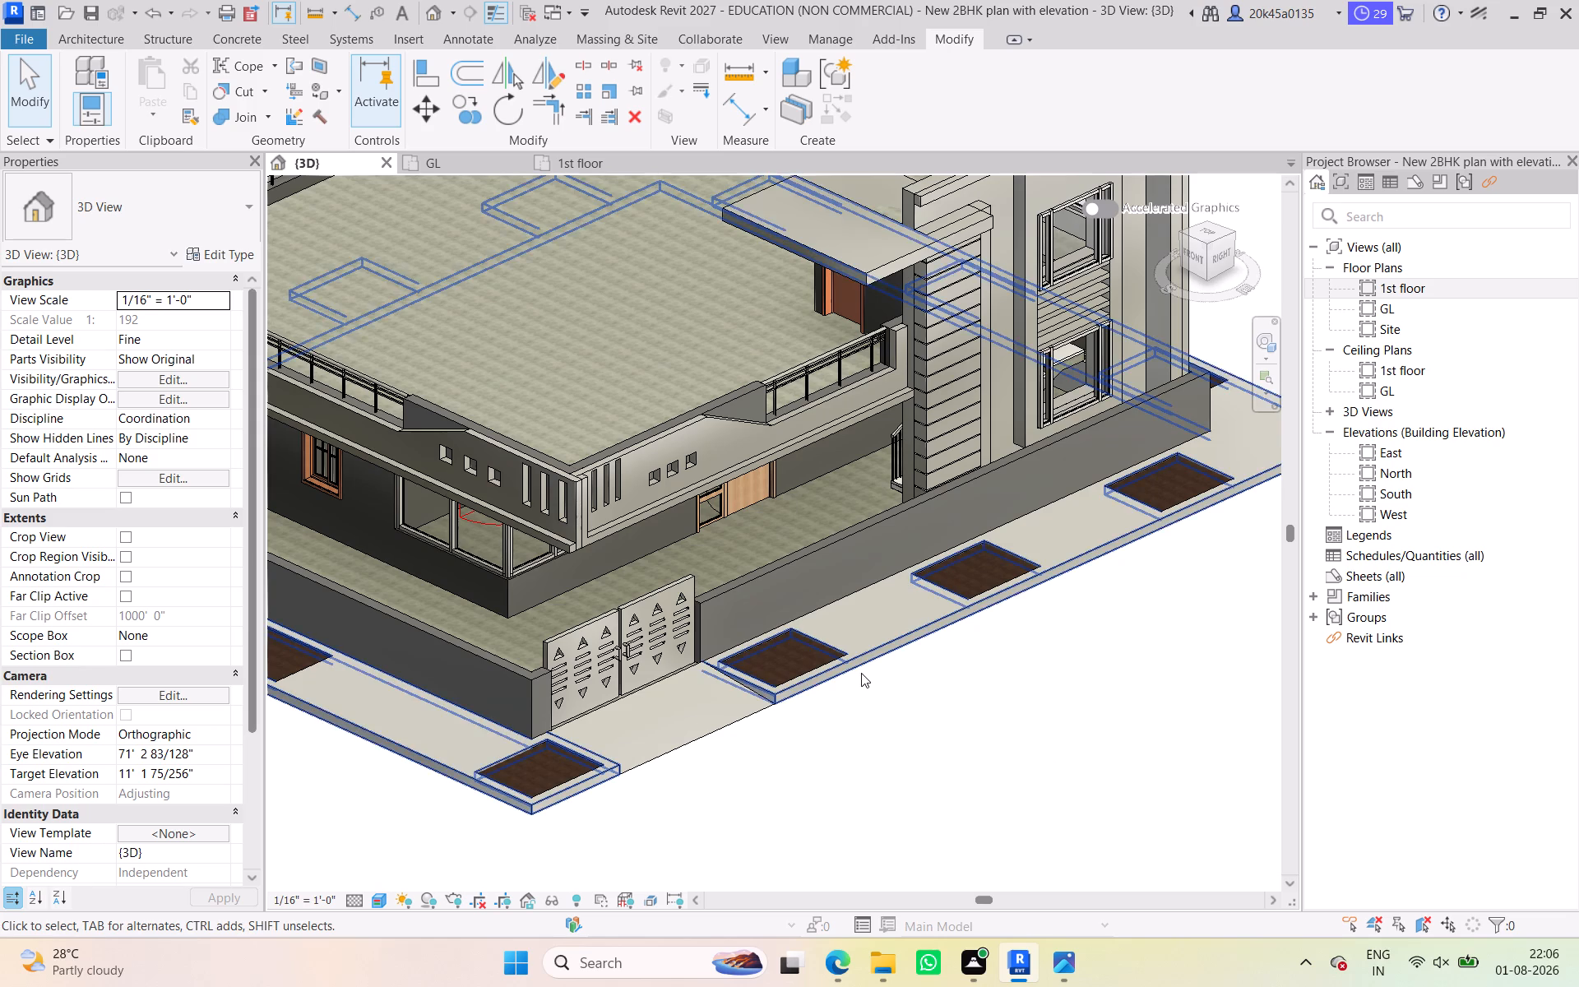
pyautogui.scroll(-3, 854, 702)
pyautogui.moveTo(866, 683); pyautogui.dragTo(915, 611, button='middle')
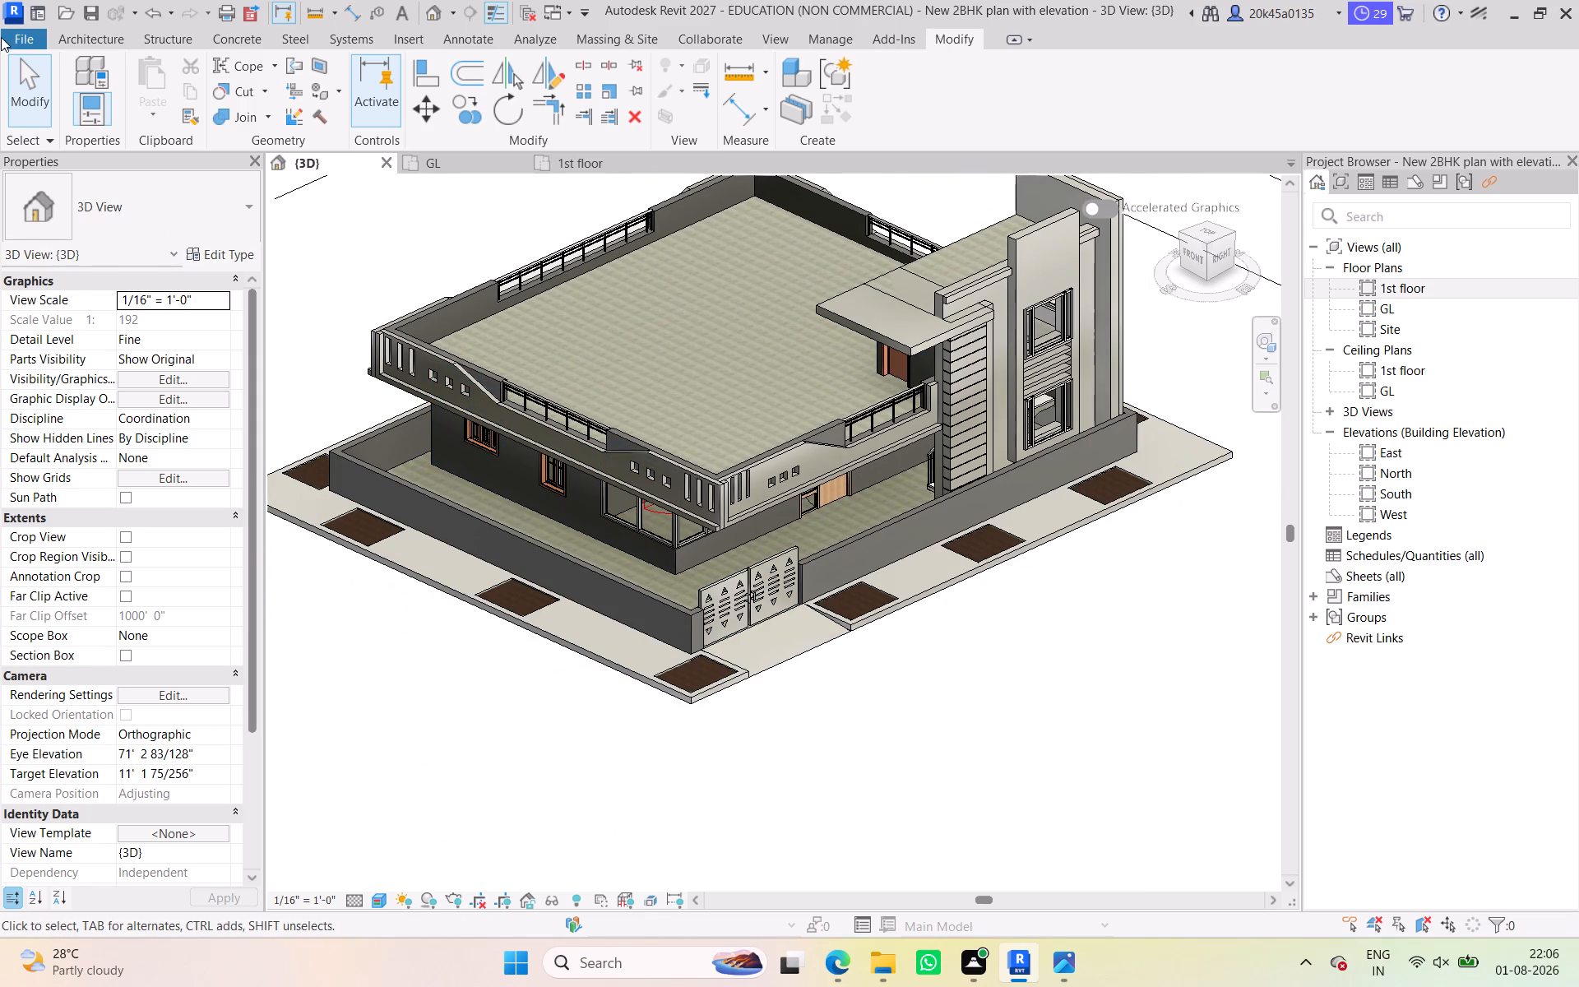
# Save the project.
pyautogui.click(91, 8)
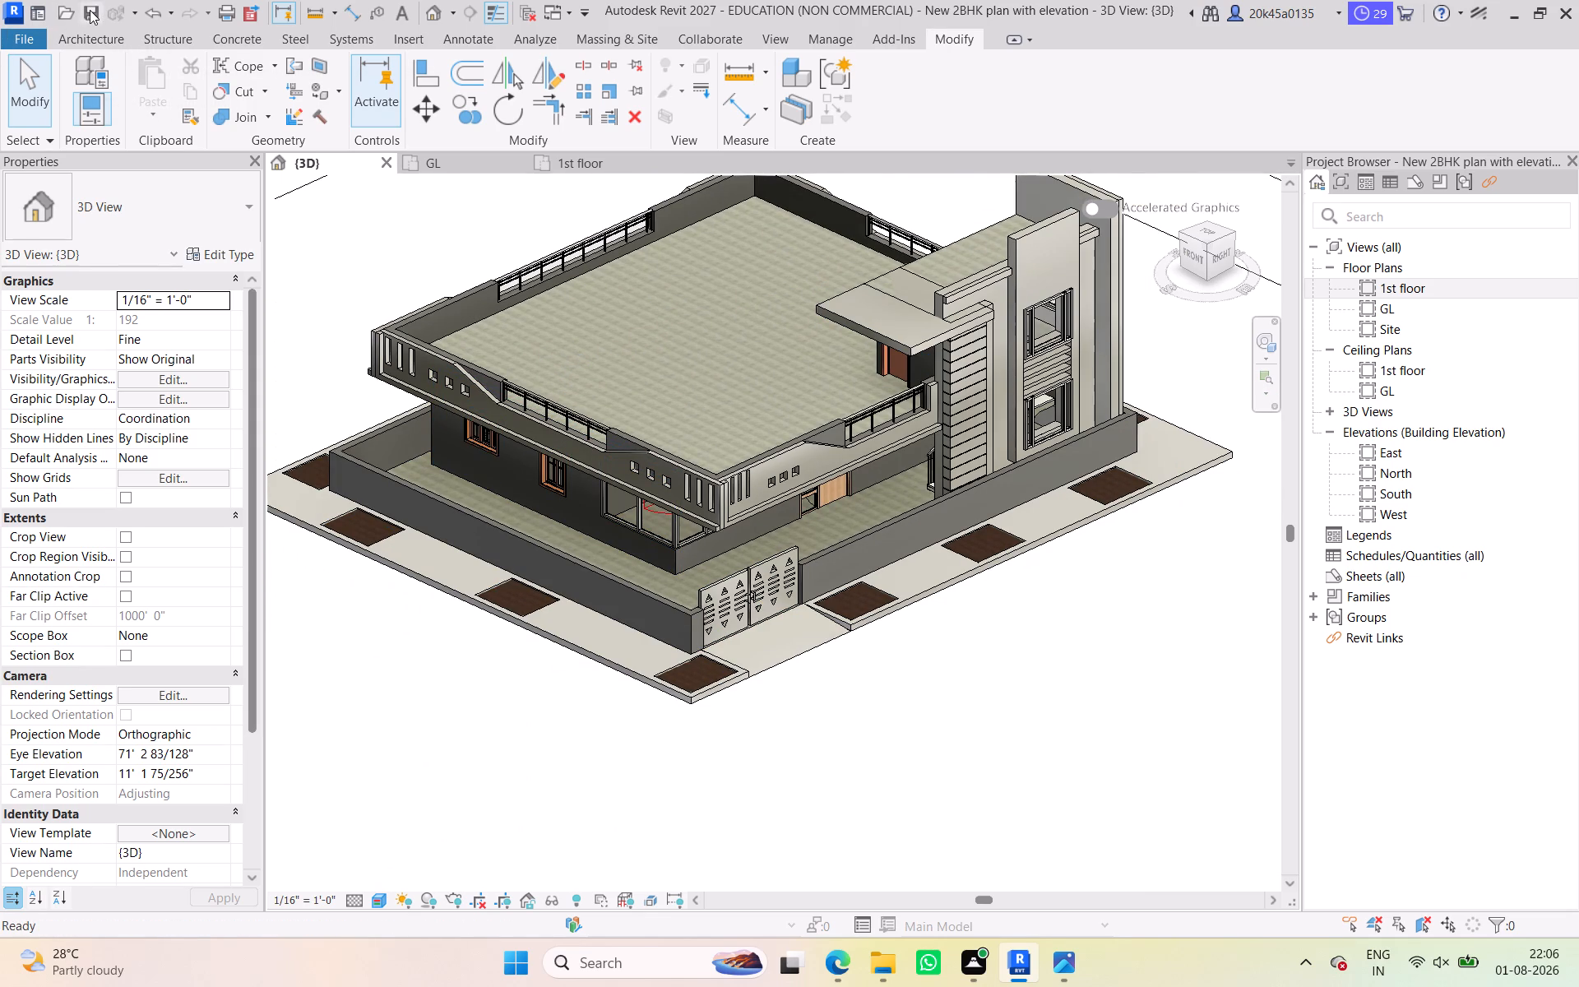
pyautogui.click(90, 10)
pyautogui.click(89, 9)
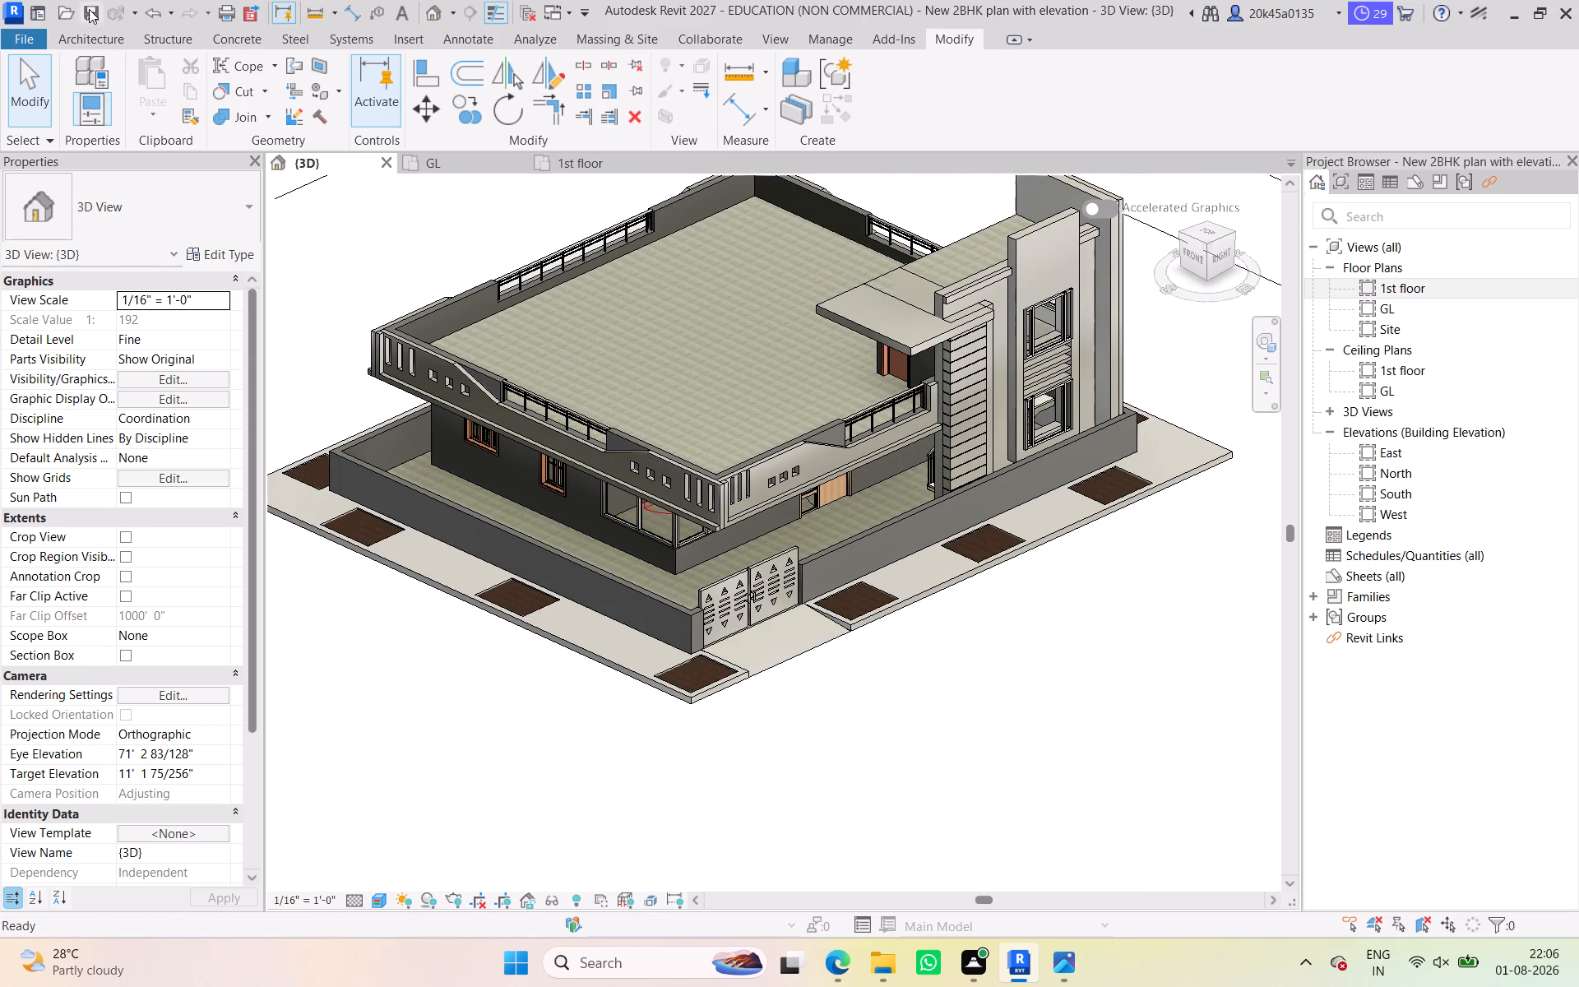
pyautogui.click(89, 9)
pyautogui.click(89, 9)
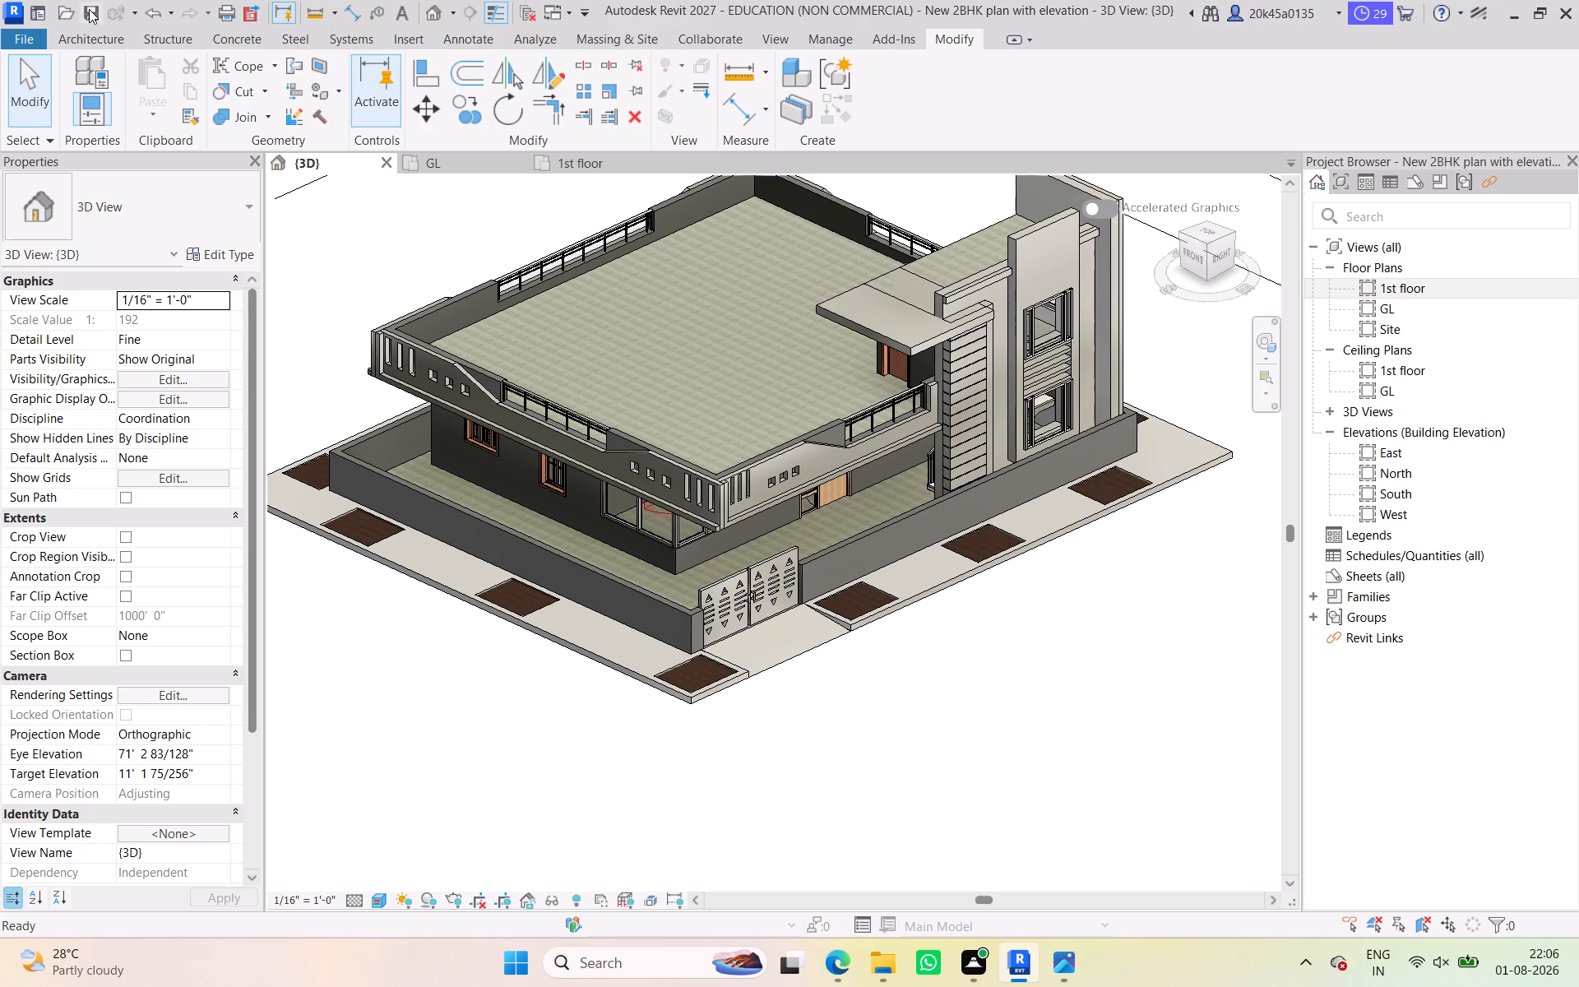
pyautogui.click(89, 9)
pyautogui.click(89, 9)
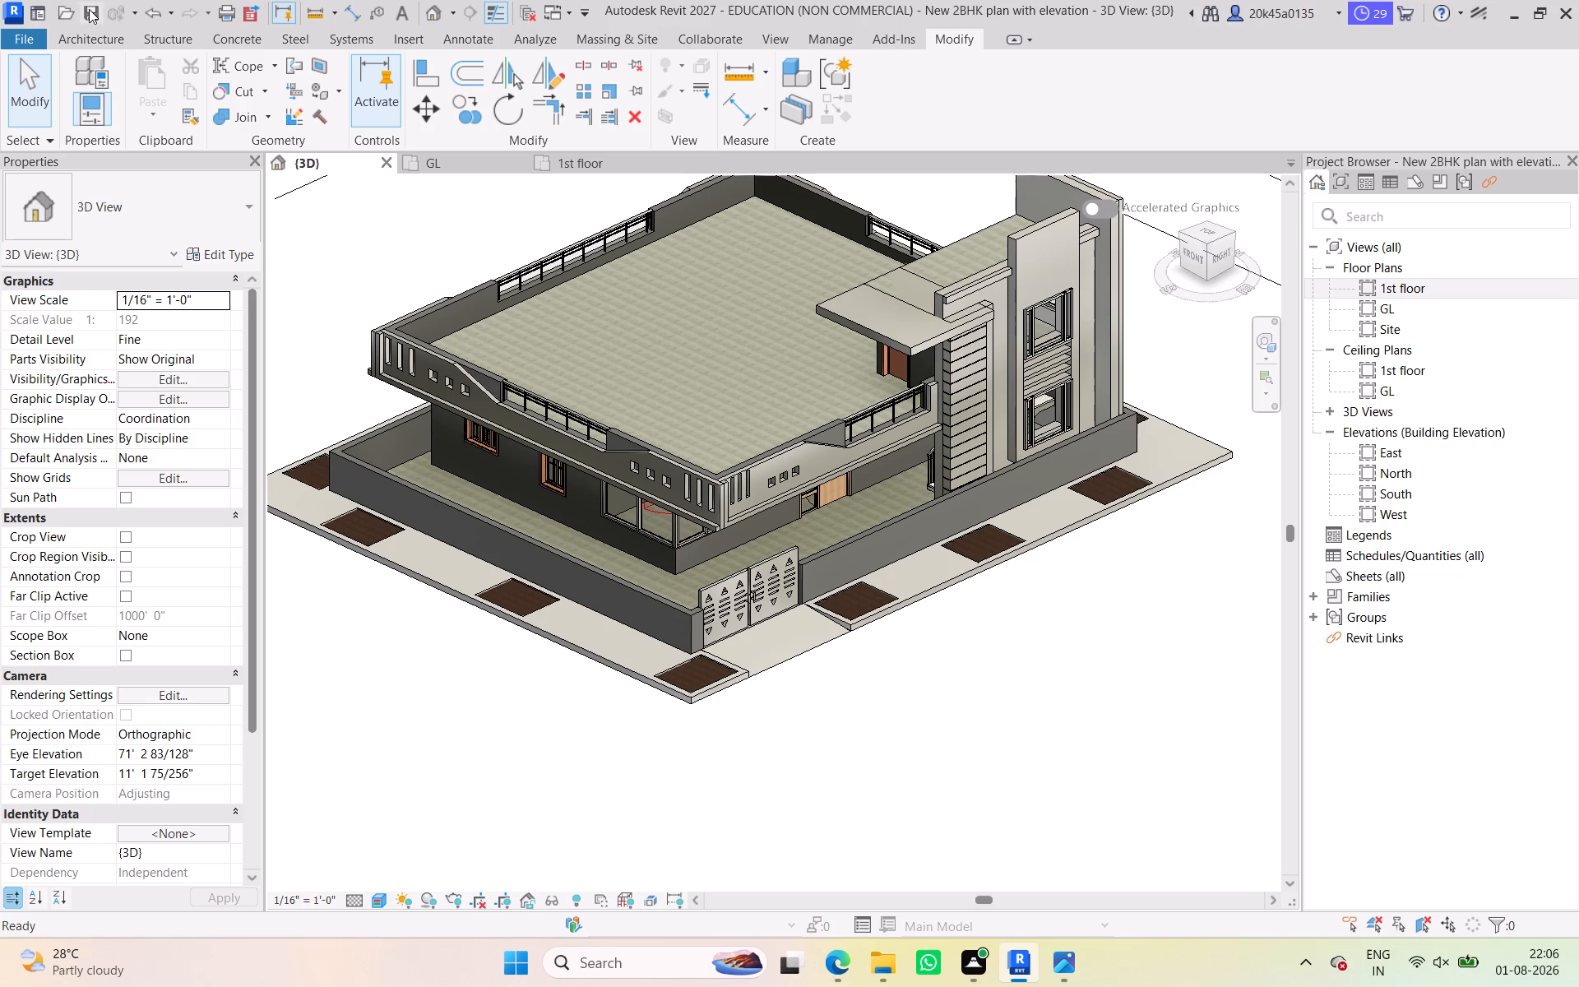
pyautogui.click(89, 9)
pyautogui.click(89, 9)
pyautogui.click(89, 8)
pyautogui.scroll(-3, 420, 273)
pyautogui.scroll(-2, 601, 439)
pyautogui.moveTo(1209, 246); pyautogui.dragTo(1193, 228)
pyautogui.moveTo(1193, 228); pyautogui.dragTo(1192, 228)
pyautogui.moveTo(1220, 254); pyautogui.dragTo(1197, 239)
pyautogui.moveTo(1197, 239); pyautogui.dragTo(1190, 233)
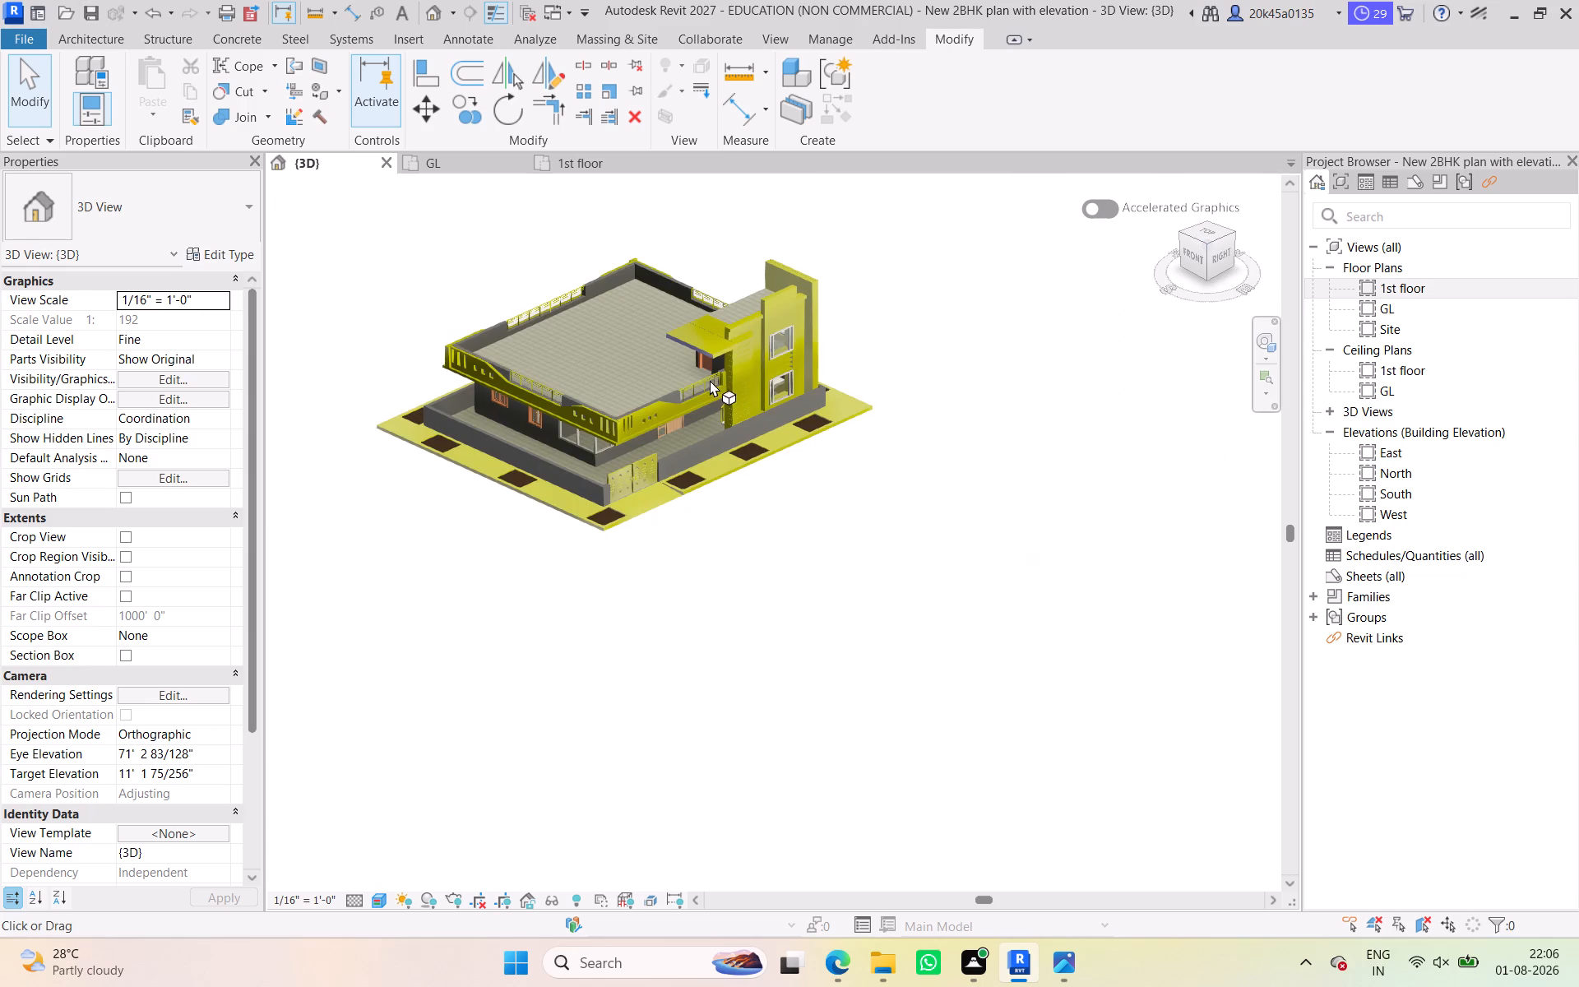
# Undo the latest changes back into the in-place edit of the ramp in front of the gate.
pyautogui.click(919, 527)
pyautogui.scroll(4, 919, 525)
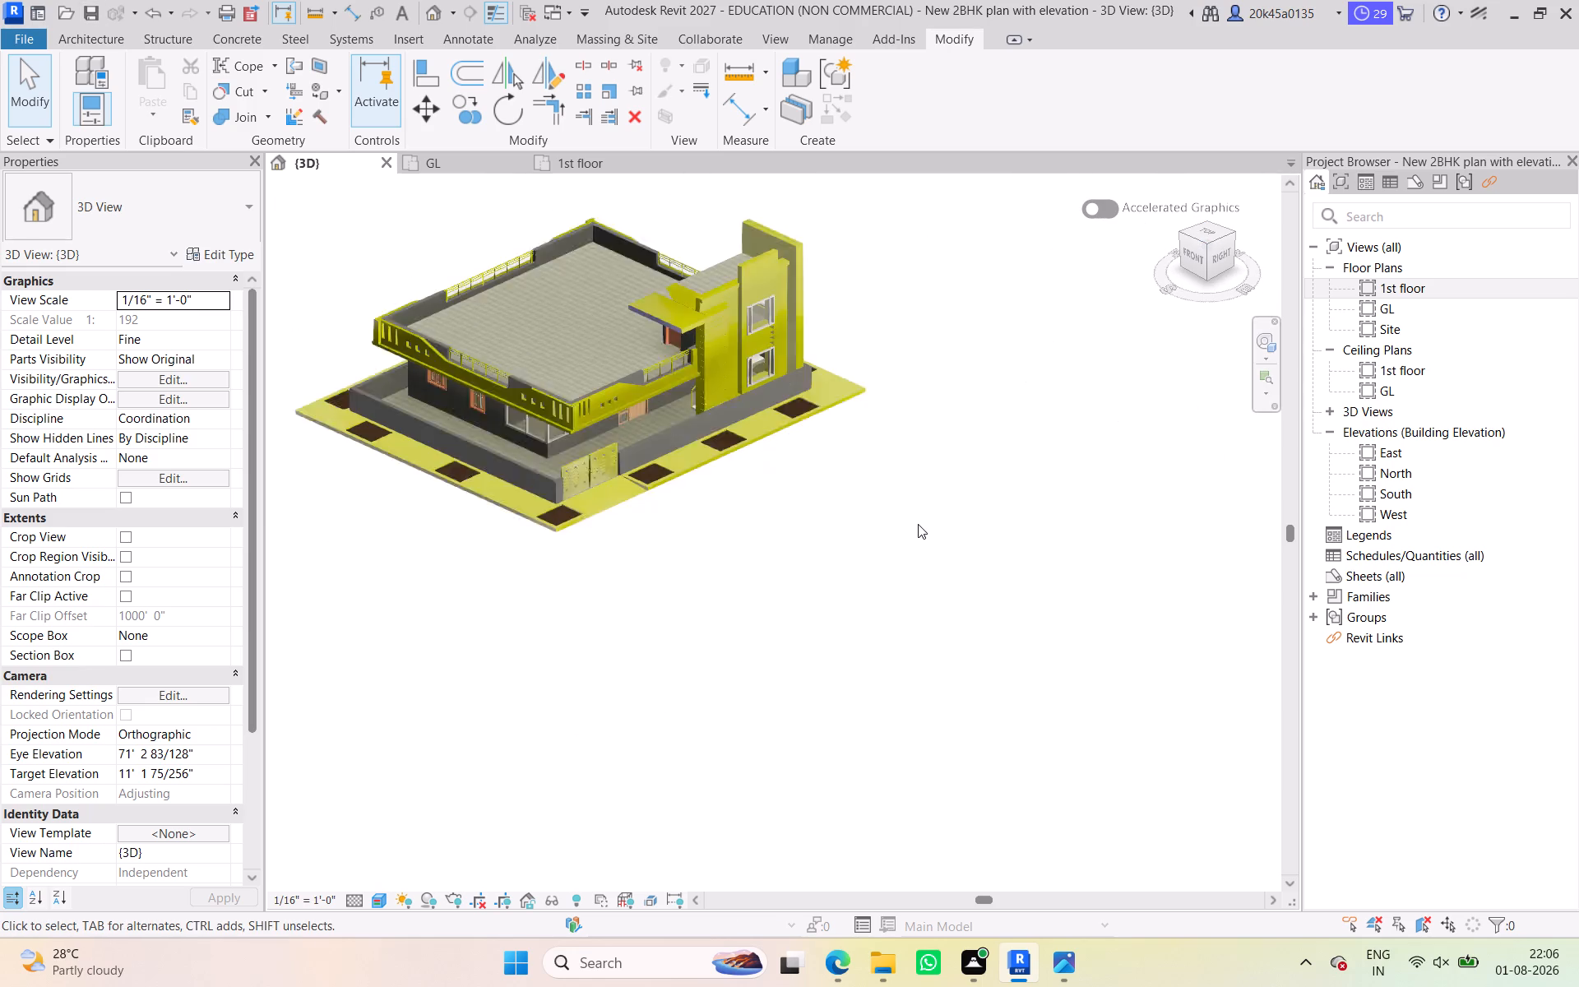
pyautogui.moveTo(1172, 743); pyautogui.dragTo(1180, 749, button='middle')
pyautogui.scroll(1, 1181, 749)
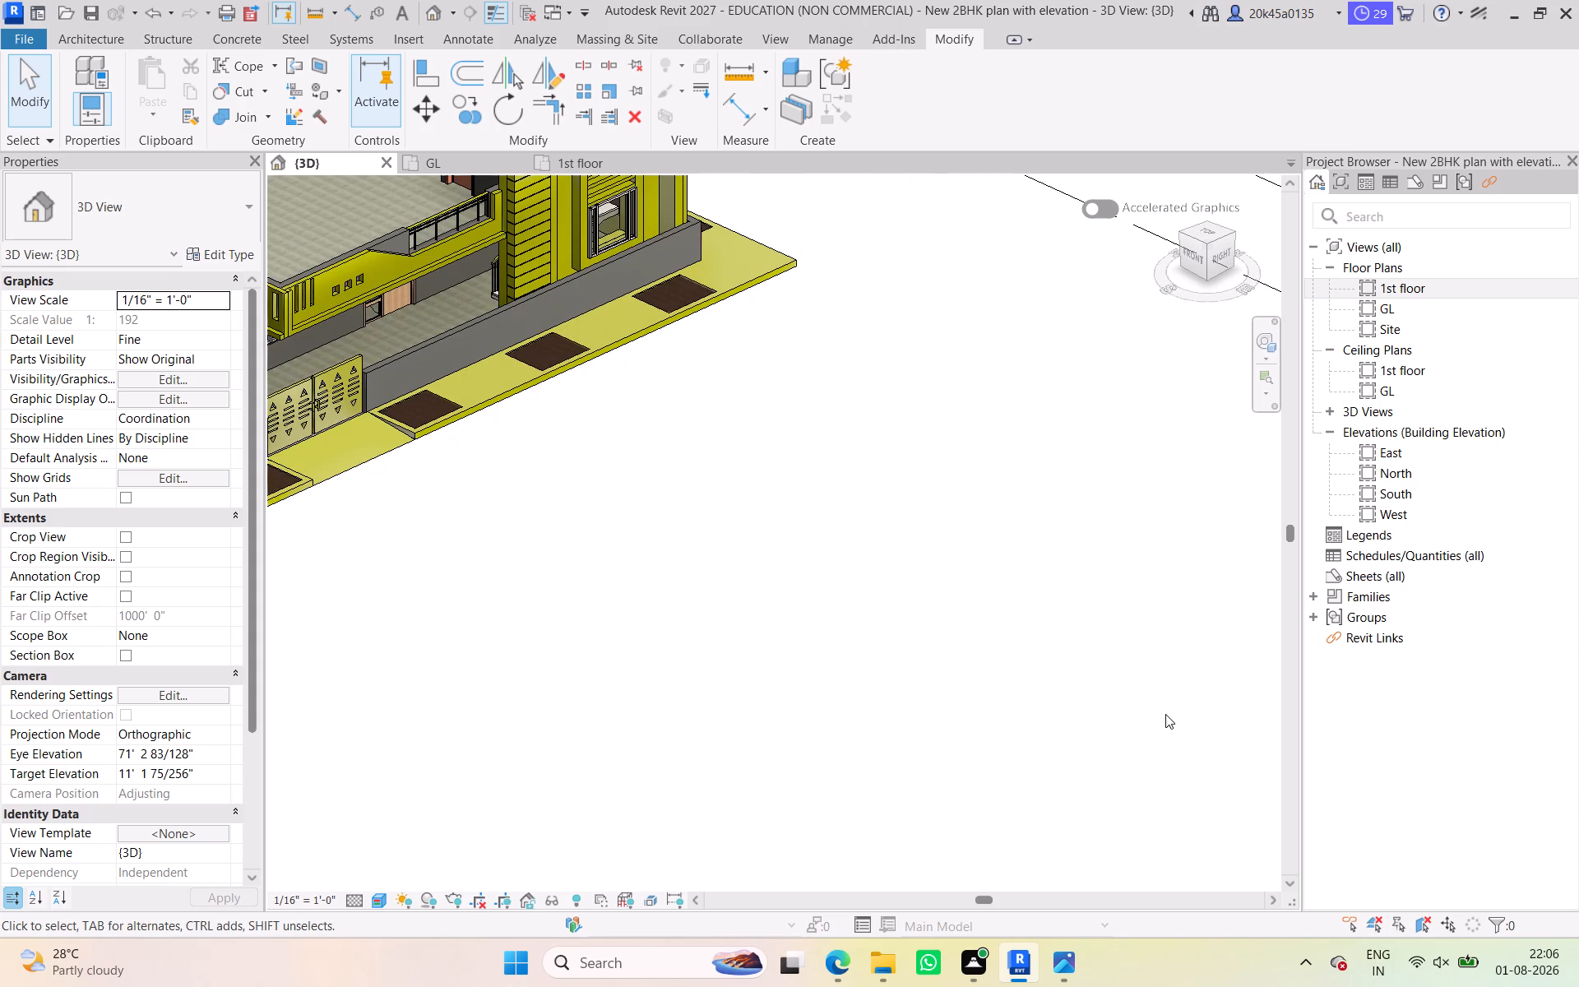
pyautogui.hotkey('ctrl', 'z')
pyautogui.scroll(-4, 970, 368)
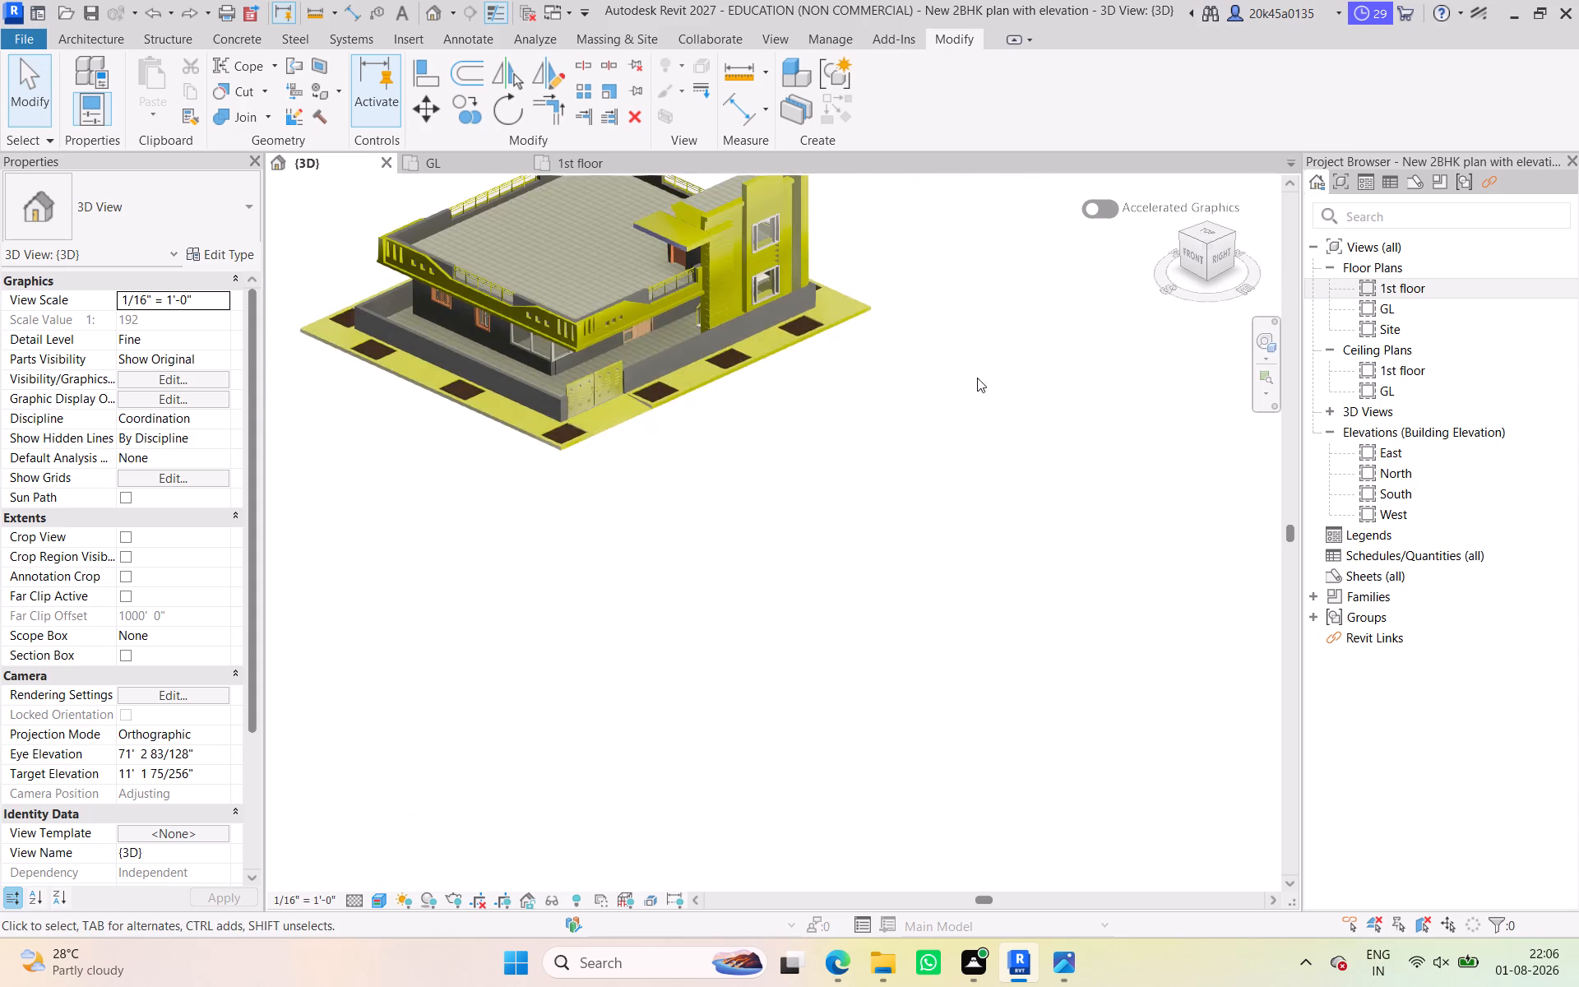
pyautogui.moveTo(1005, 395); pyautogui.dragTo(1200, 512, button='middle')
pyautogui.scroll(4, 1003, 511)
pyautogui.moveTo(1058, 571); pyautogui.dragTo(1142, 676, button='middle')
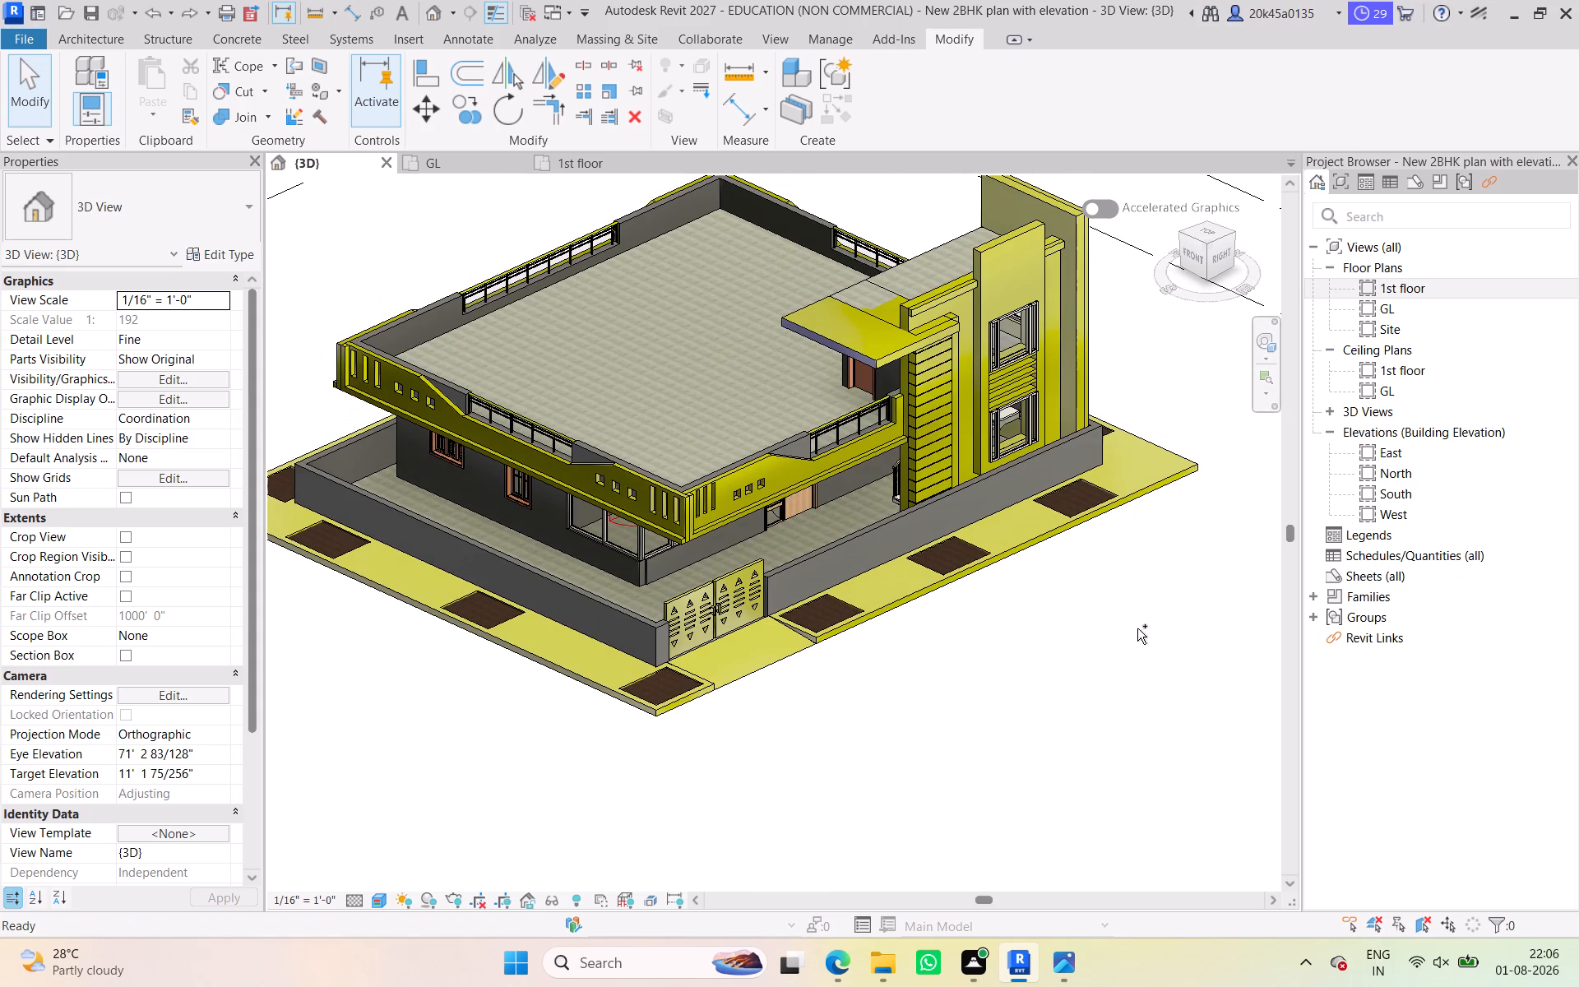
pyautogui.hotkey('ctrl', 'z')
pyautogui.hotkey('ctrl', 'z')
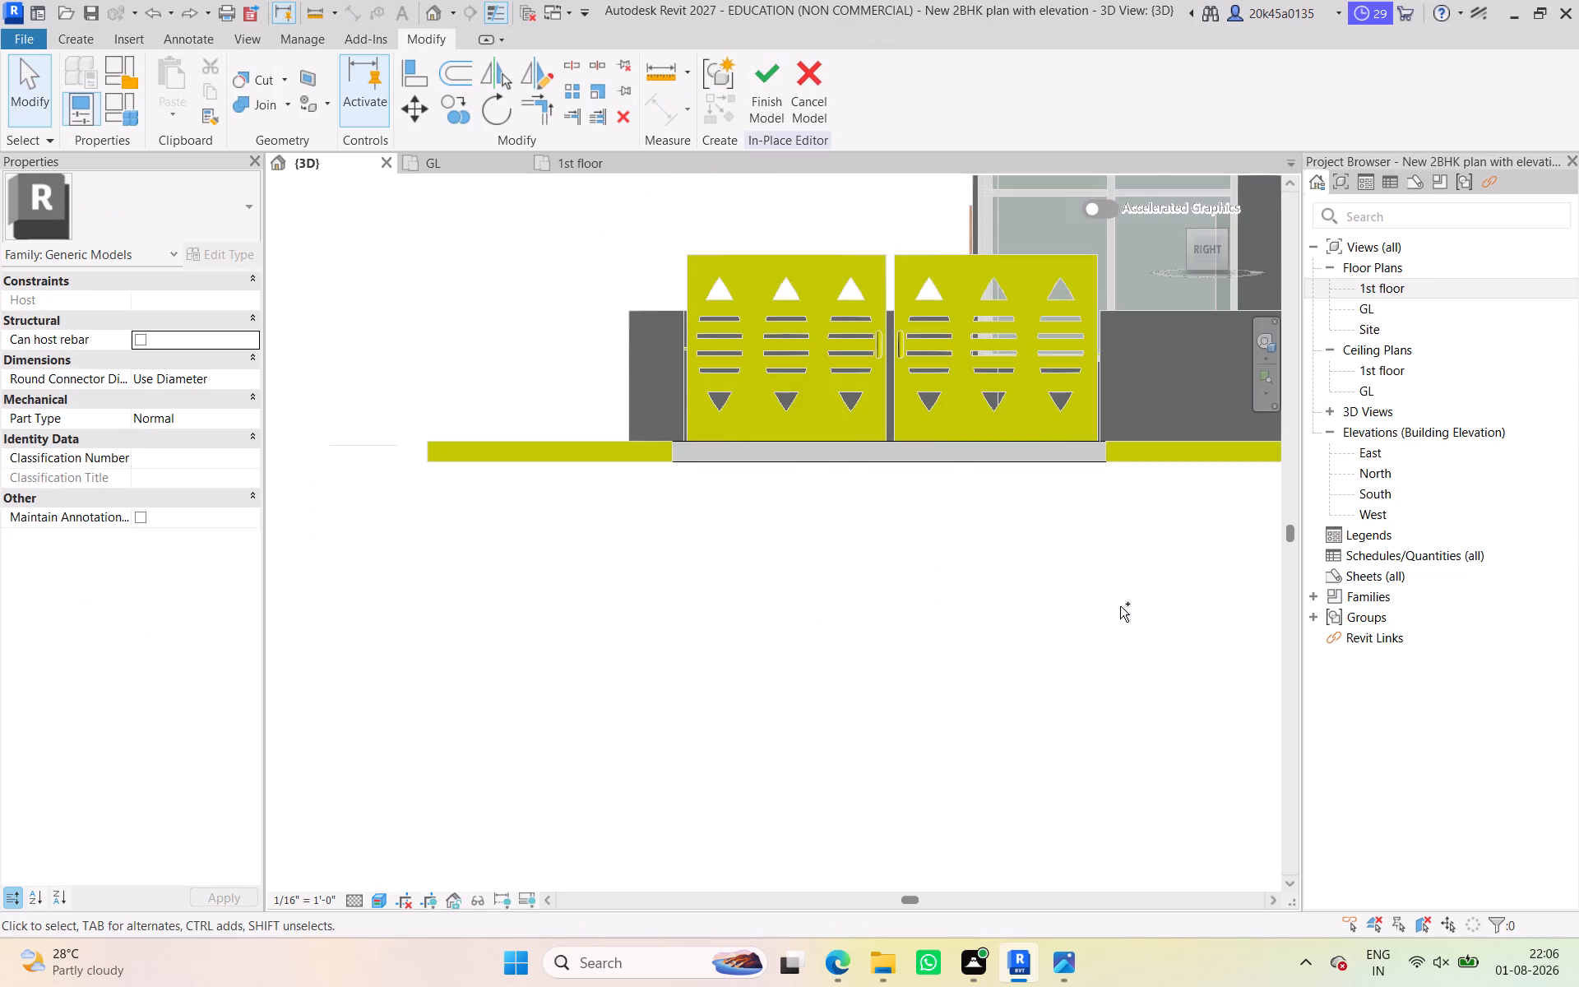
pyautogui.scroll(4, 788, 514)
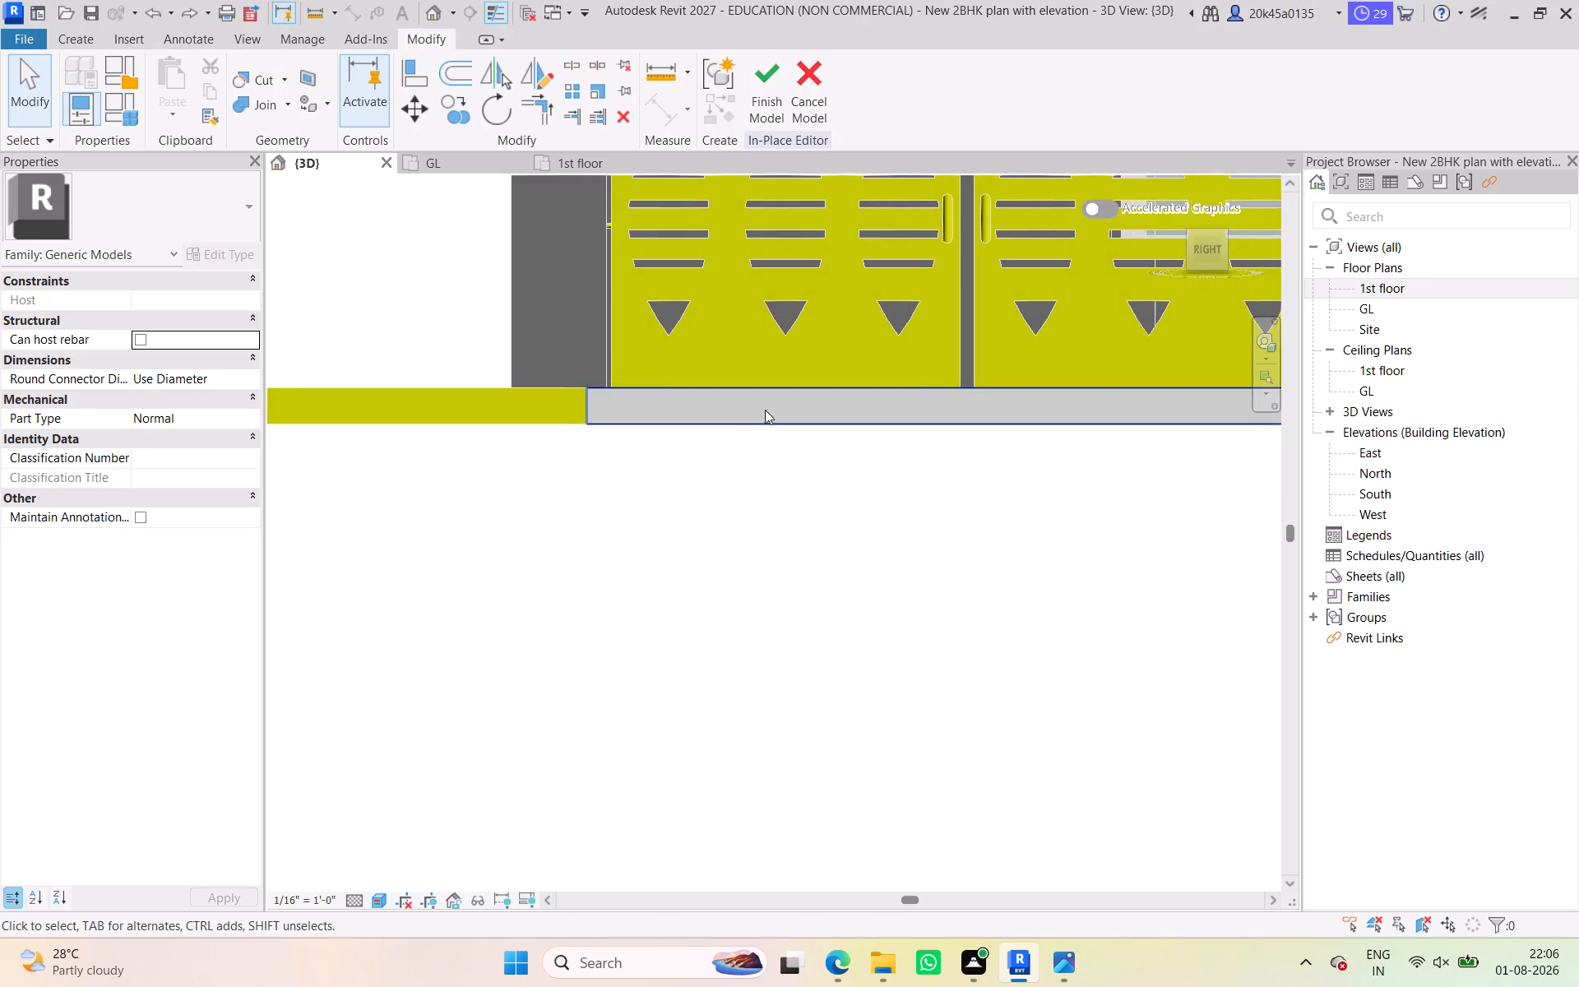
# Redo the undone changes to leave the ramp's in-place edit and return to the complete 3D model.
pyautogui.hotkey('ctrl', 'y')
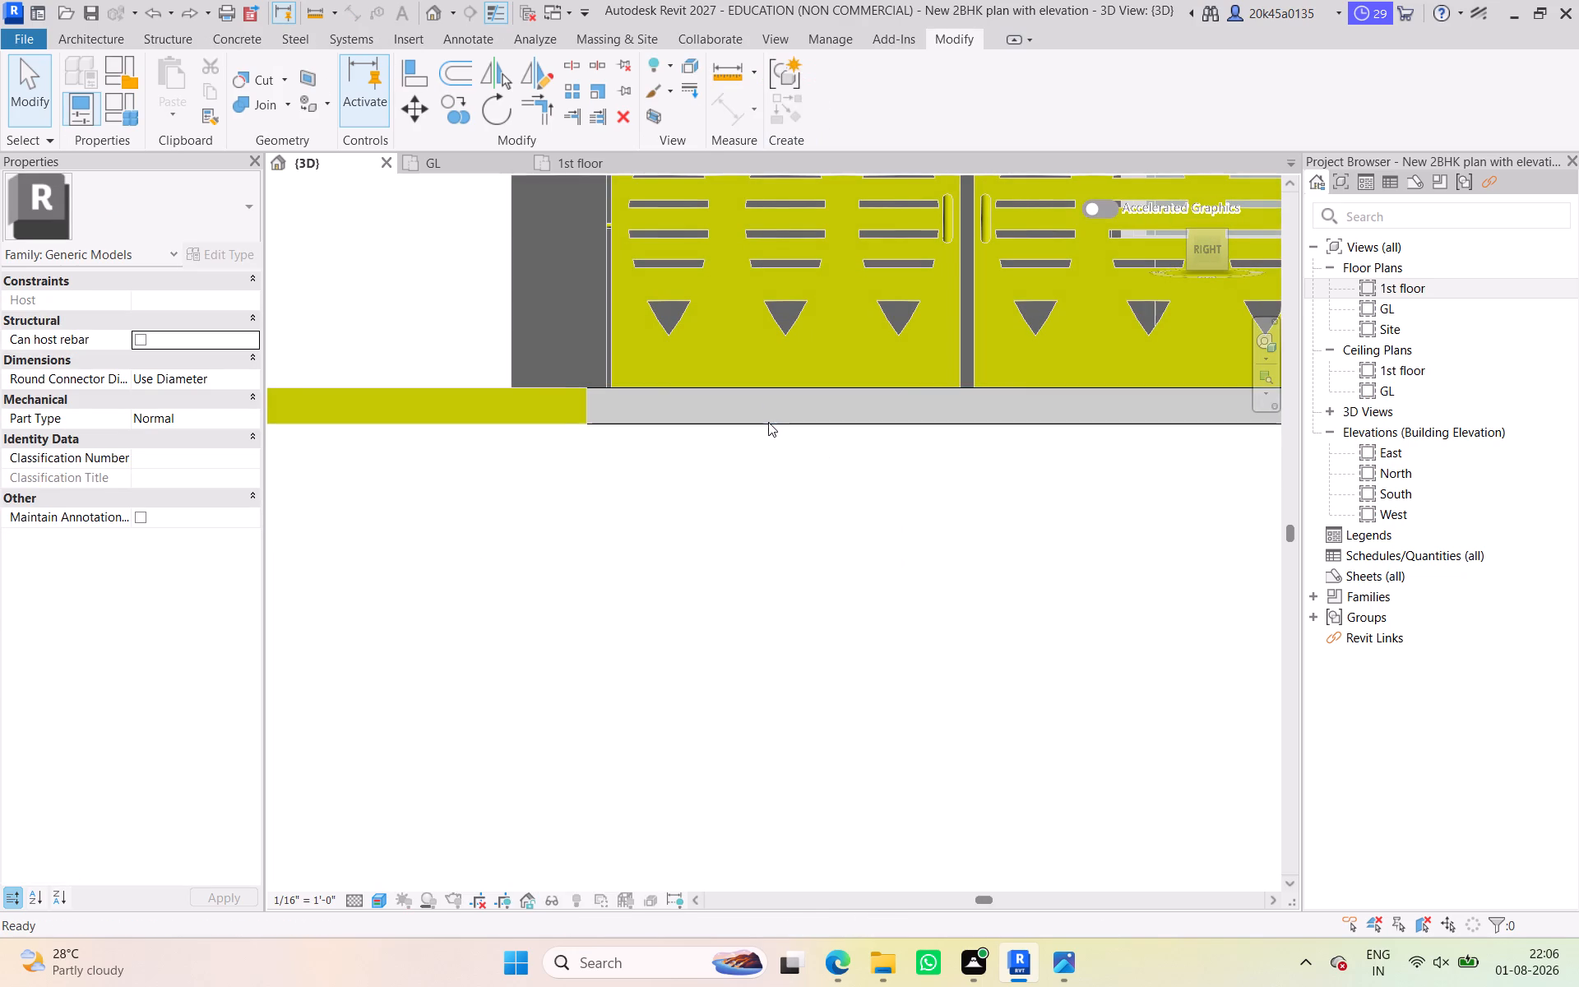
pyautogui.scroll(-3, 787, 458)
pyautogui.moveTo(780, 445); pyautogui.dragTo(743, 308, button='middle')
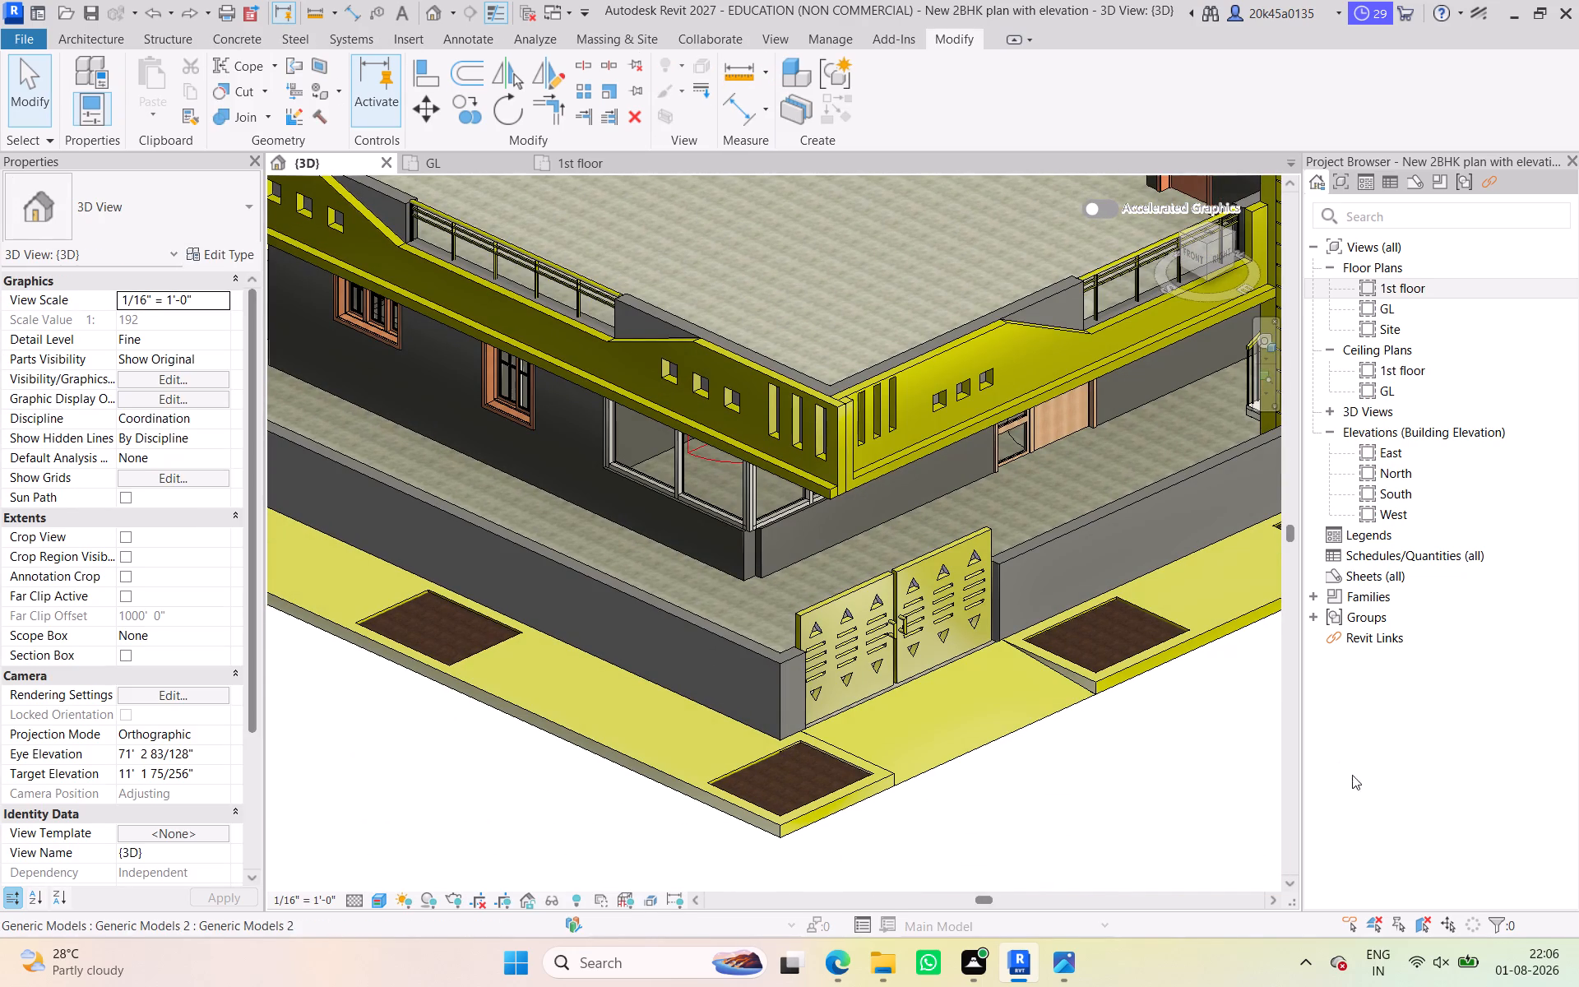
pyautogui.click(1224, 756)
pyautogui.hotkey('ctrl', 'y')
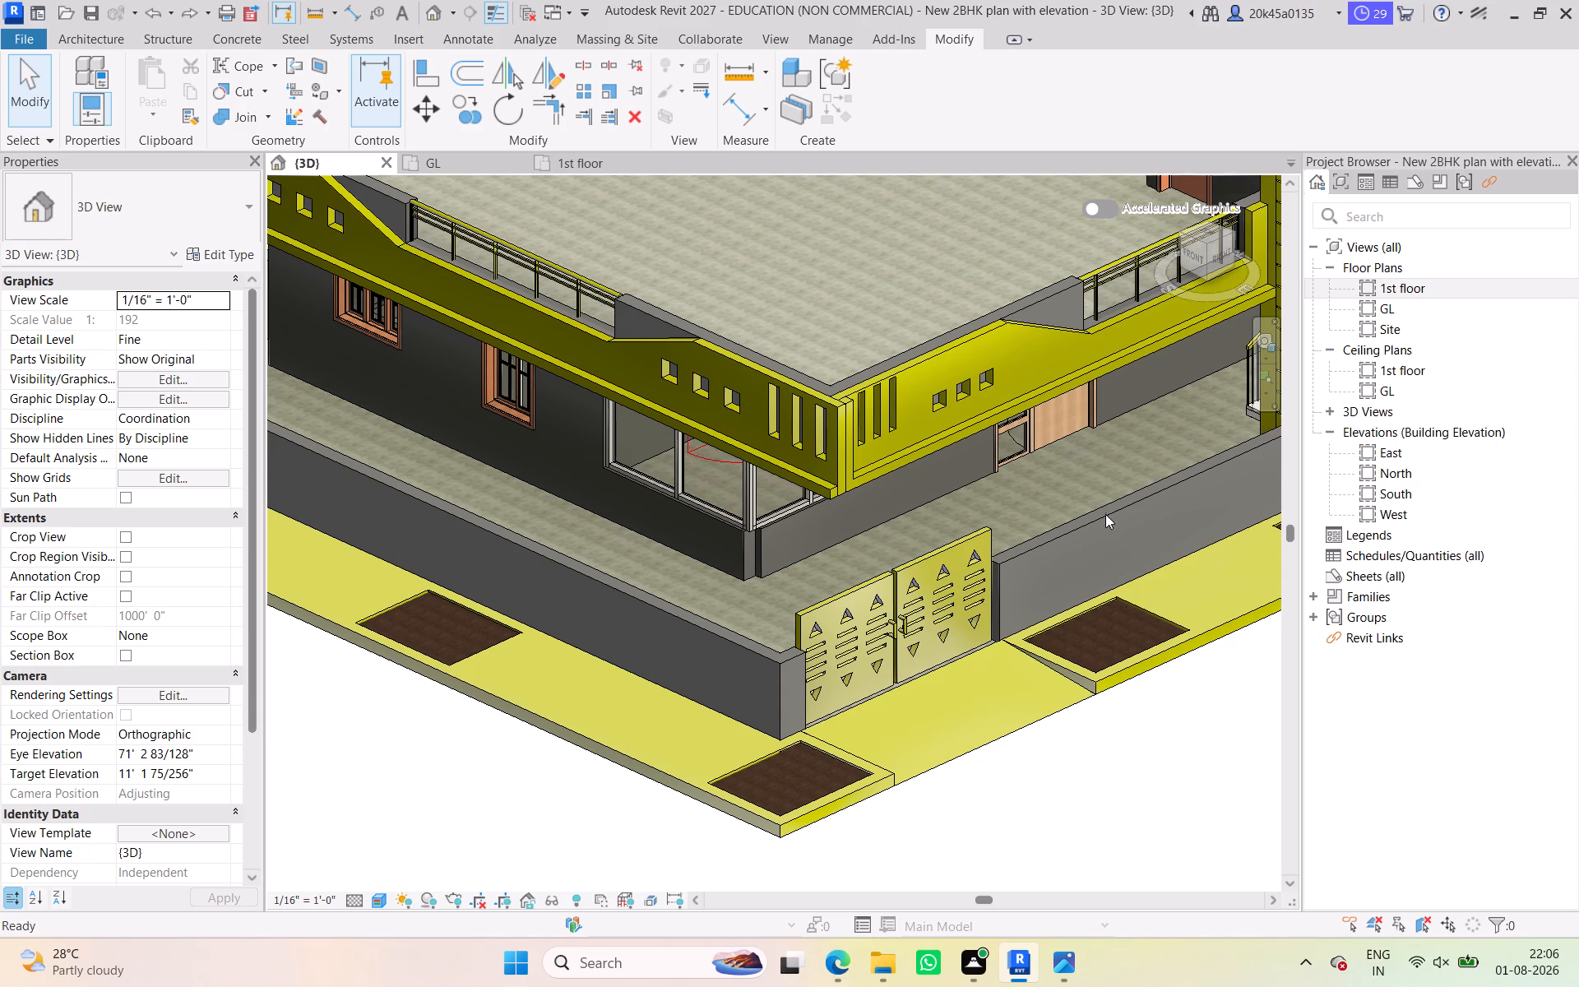
# Turn on Accelerated Graphics for the 3D view.
pyautogui.click(1106, 206)
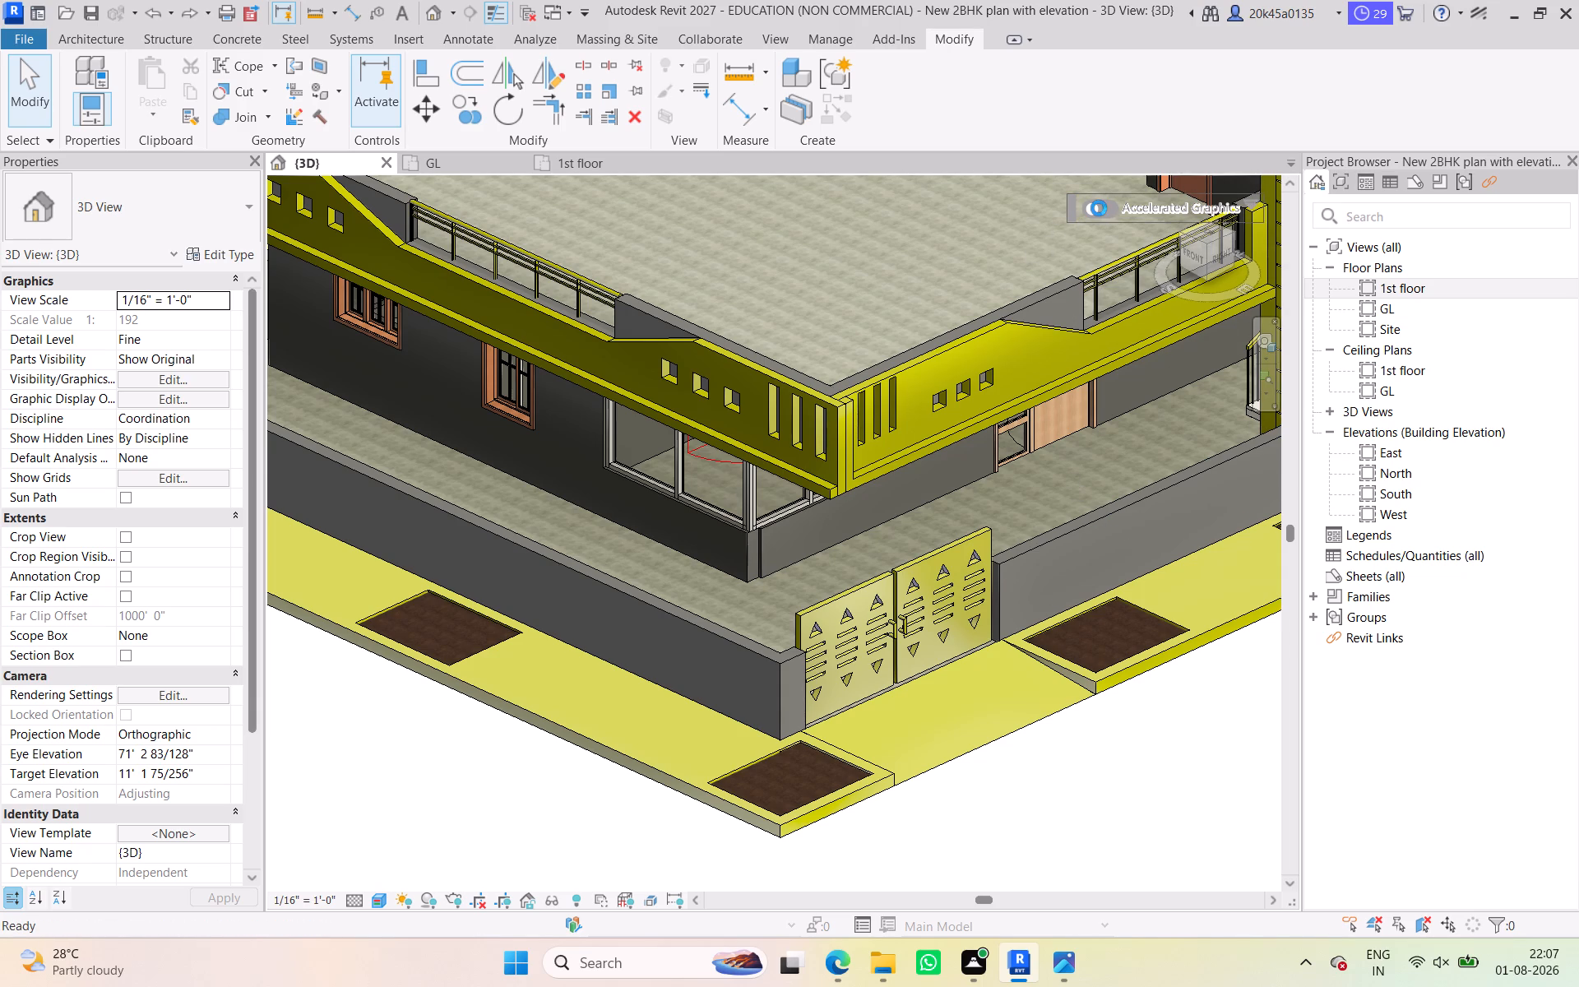
# Examine the house in 3D from its rear-right corner, from above the right side and close up at the gate corner.
pyautogui.scroll(-4, 995, 682)
pyautogui.moveTo(997, 680); pyautogui.dragTo(785, 568, button='middle')
pyautogui.click(882, 690)
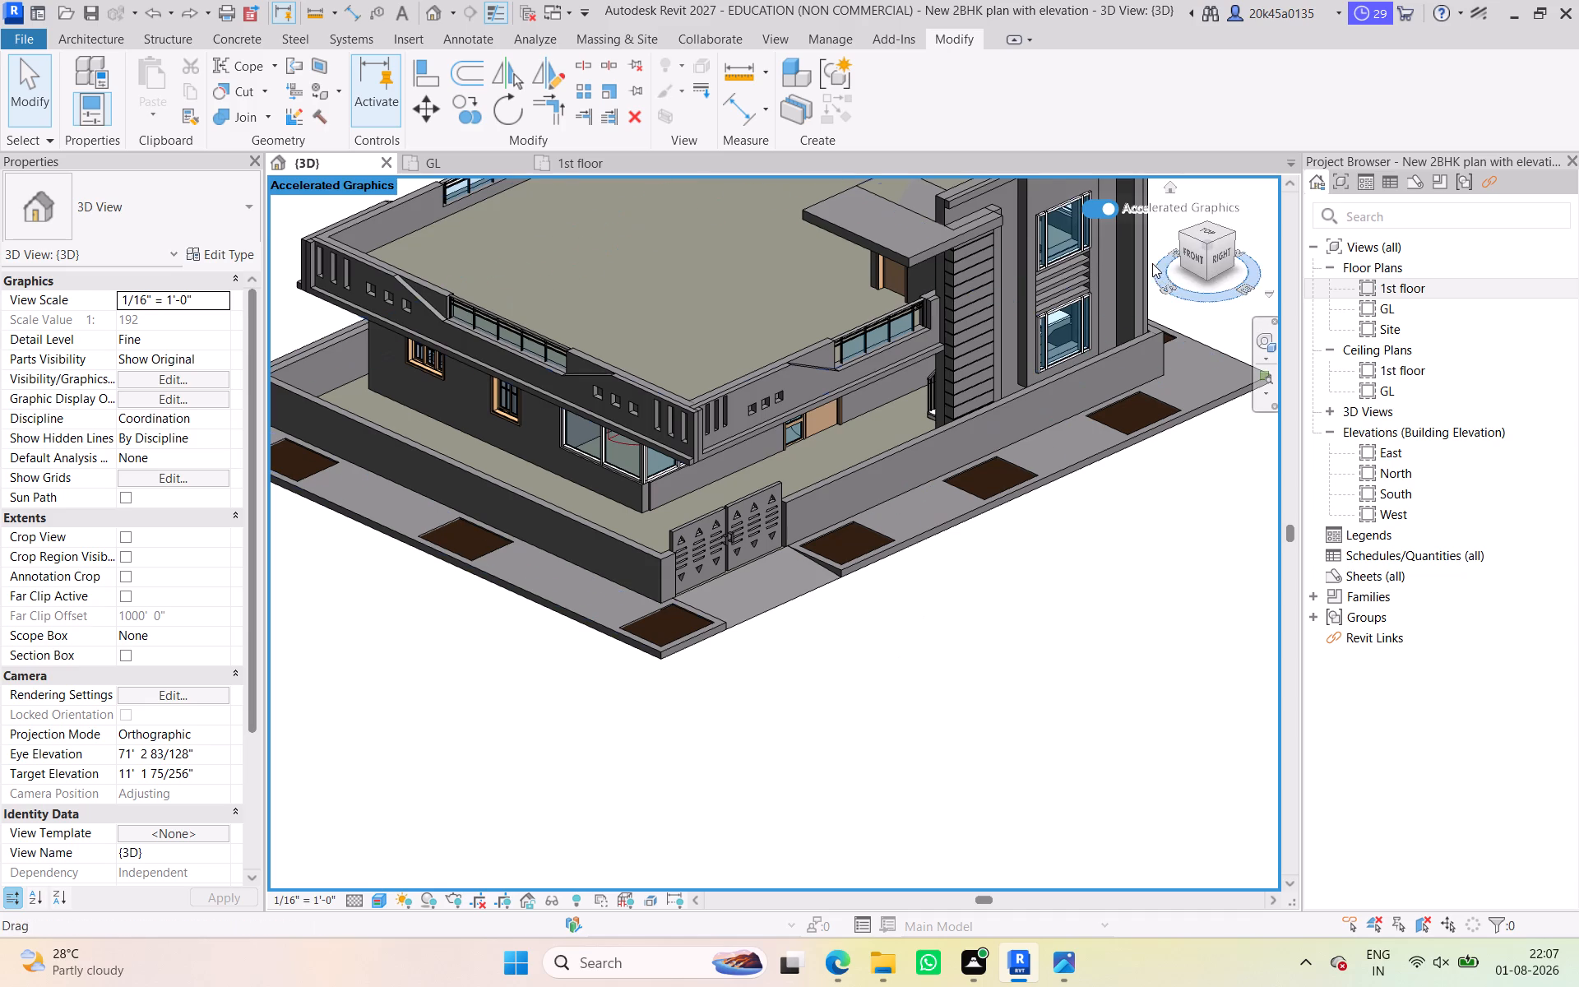
pyautogui.moveTo(1211, 358); pyautogui.dragTo(1244, 486, button='middle')
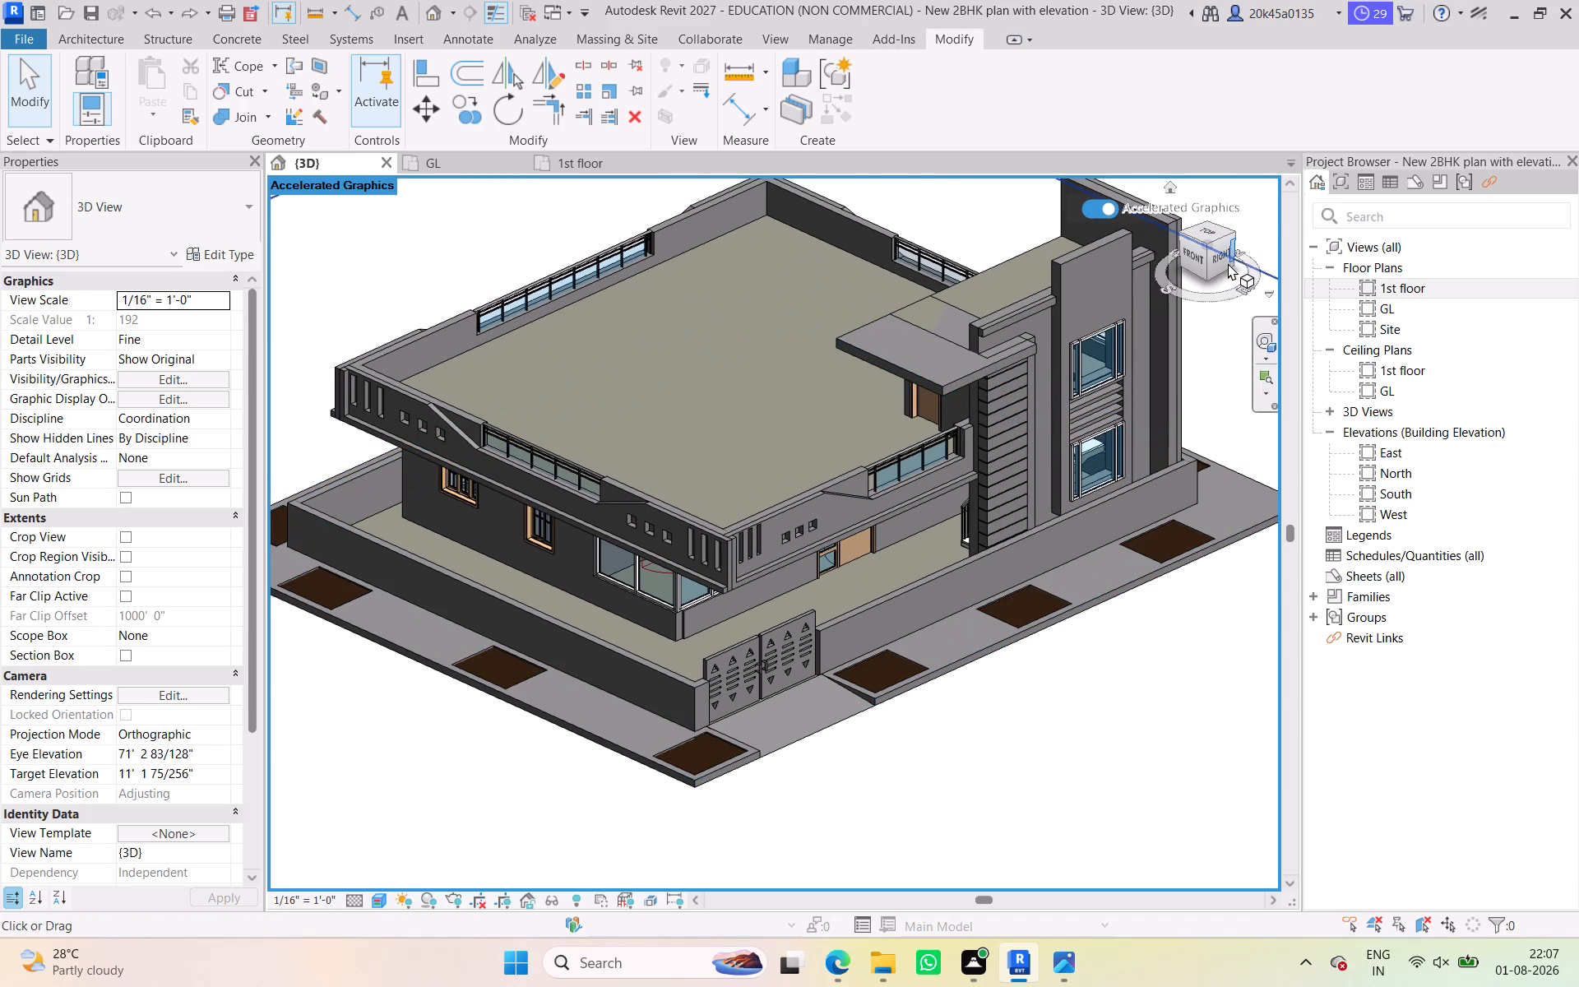
pyautogui.moveTo(1218, 259); pyautogui.dragTo(965, 258)
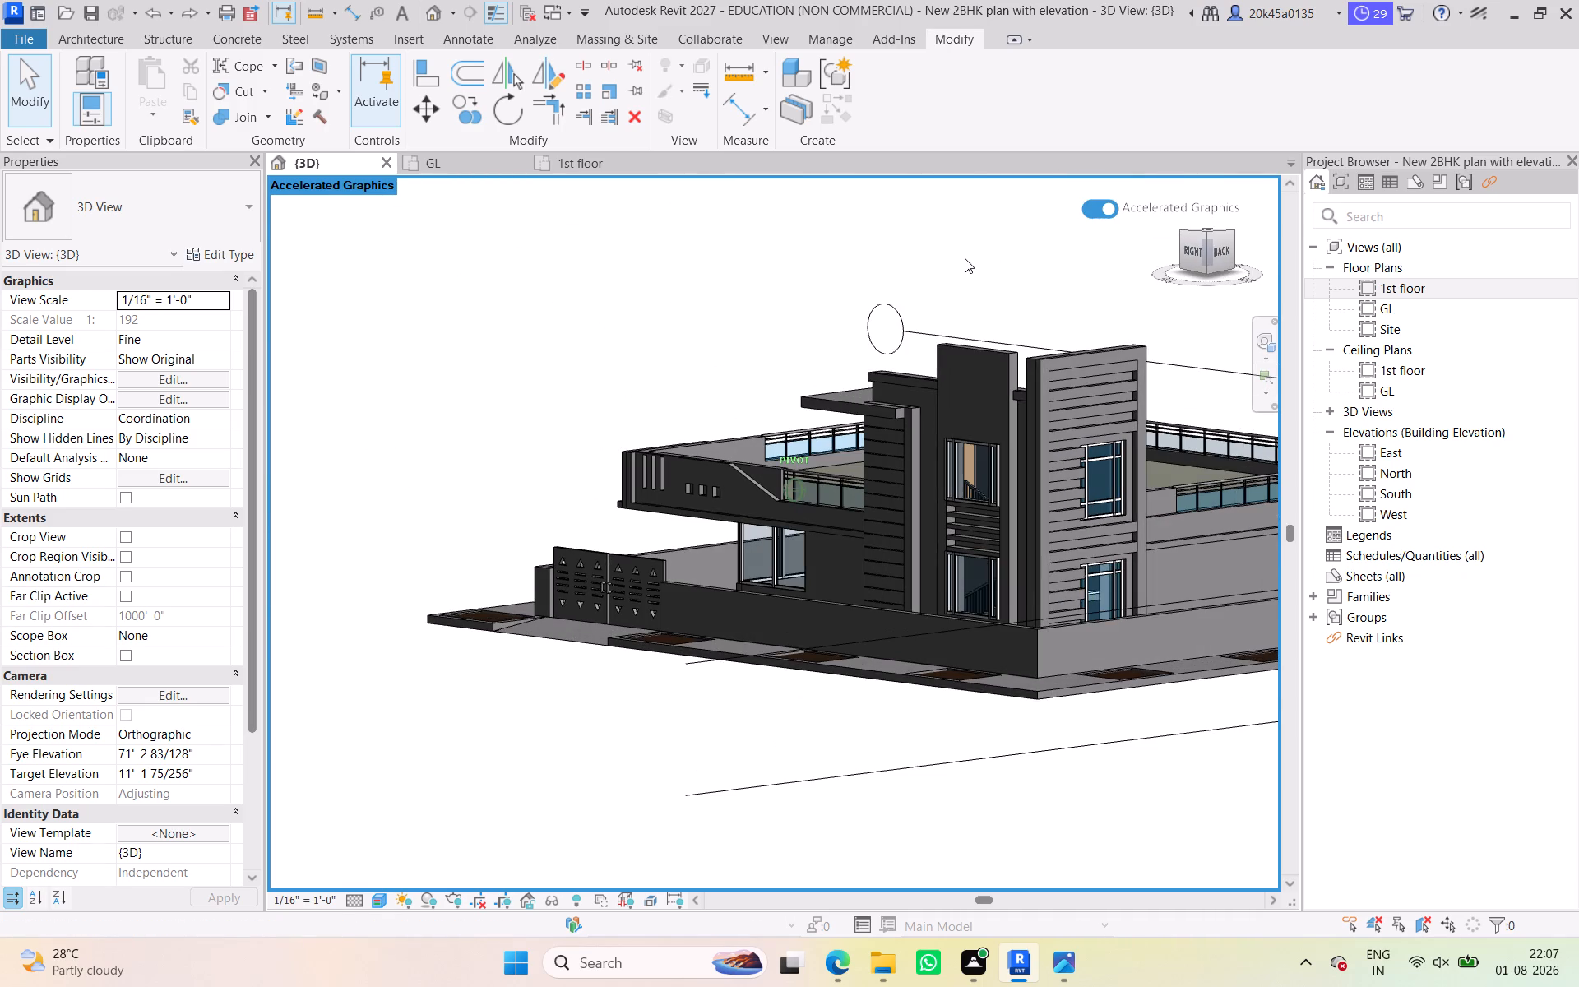
pyautogui.moveTo(965, 258); pyautogui.dragTo(965, 260)
pyautogui.scroll(-2, 1189, 298)
pyautogui.moveTo(1170, 297); pyautogui.dragTo(964, 300, button='middle')
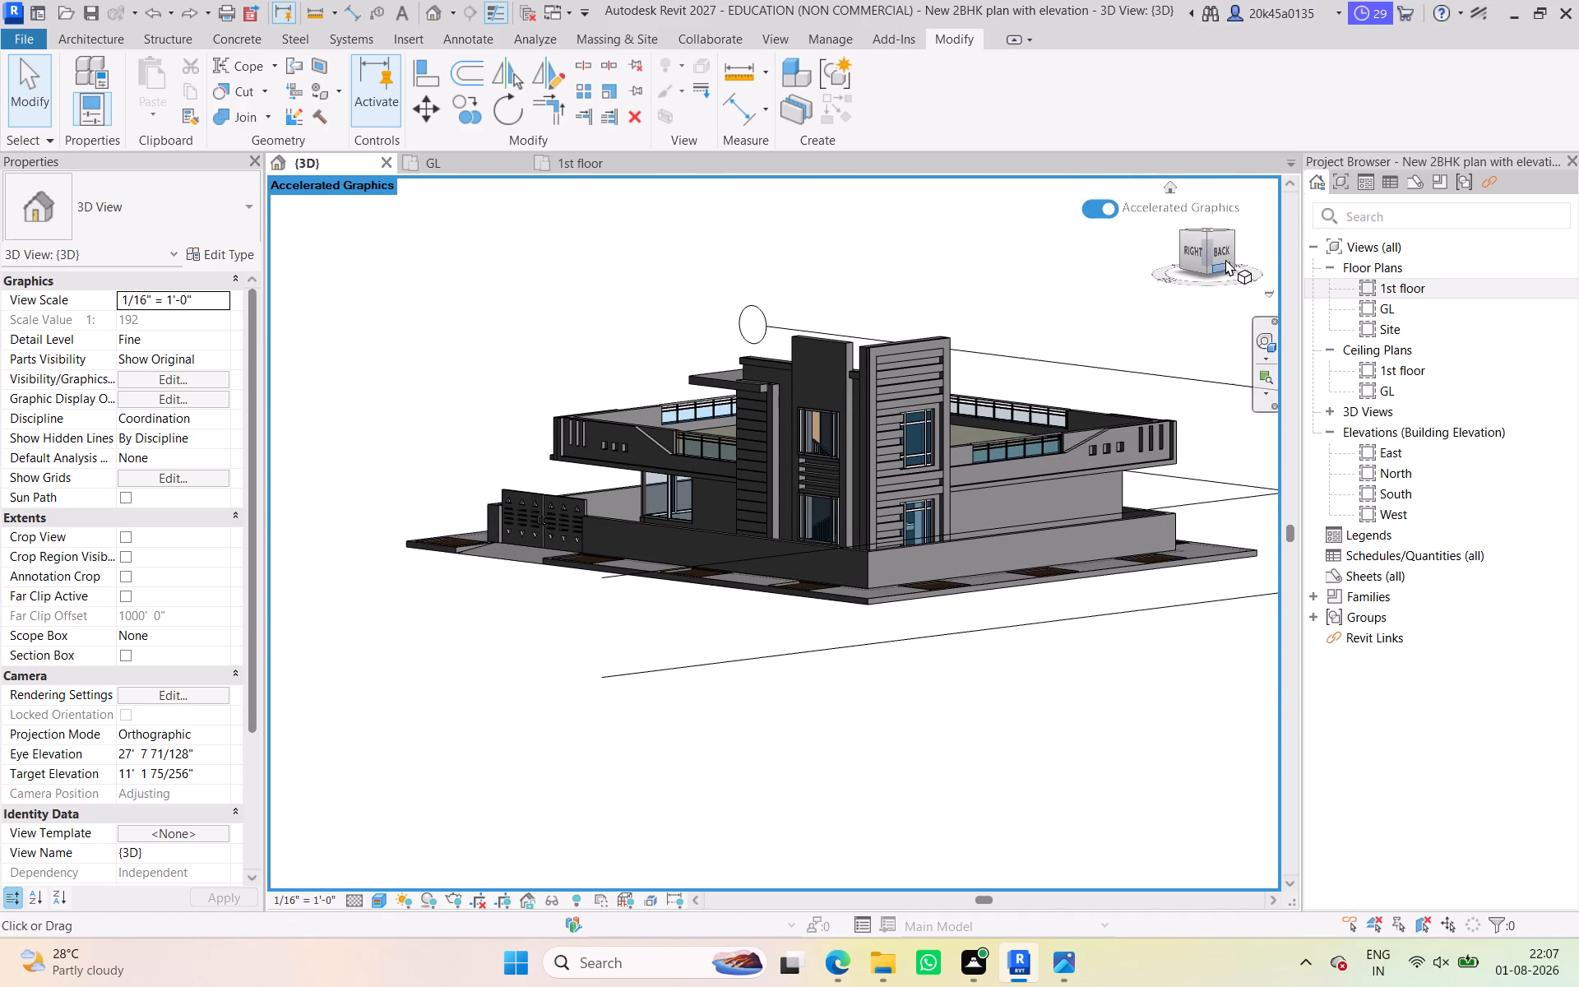
pyautogui.moveTo(1205, 256); pyautogui.dragTo(411, 328)
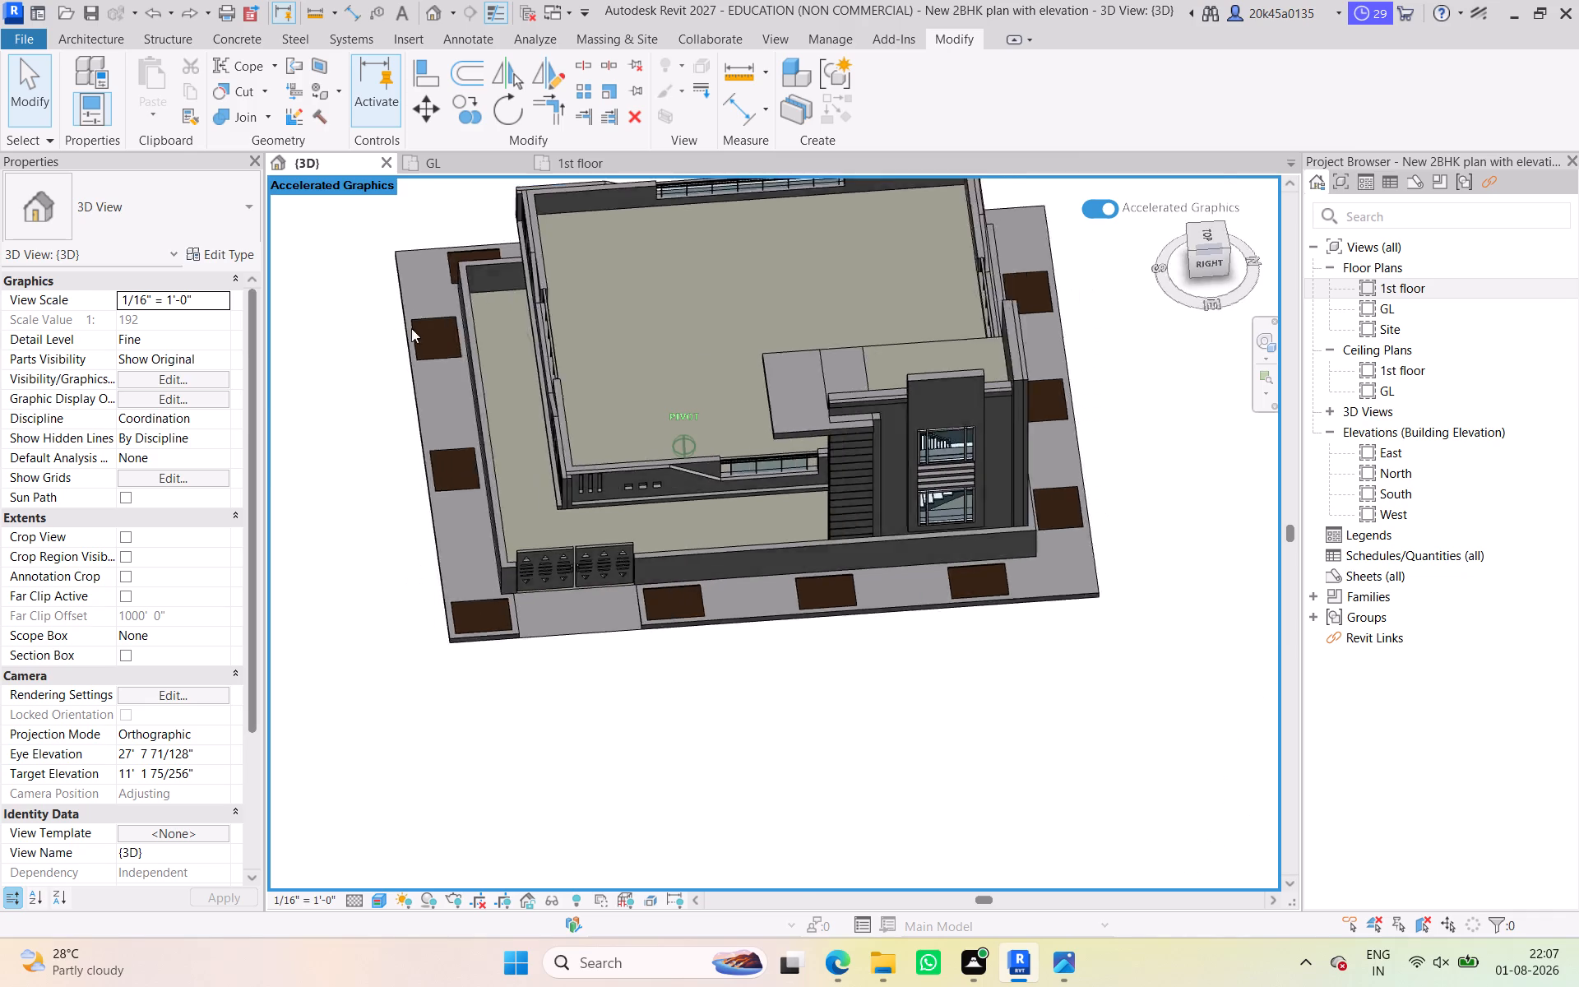
pyautogui.moveTo(411, 328); pyautogui.dragTo(460, 317)
pyautogui.scroll(5, 570, 600)
pyautogui.moveTo(605, 573); pyautogui.dragTo(605, 503, button='middle')
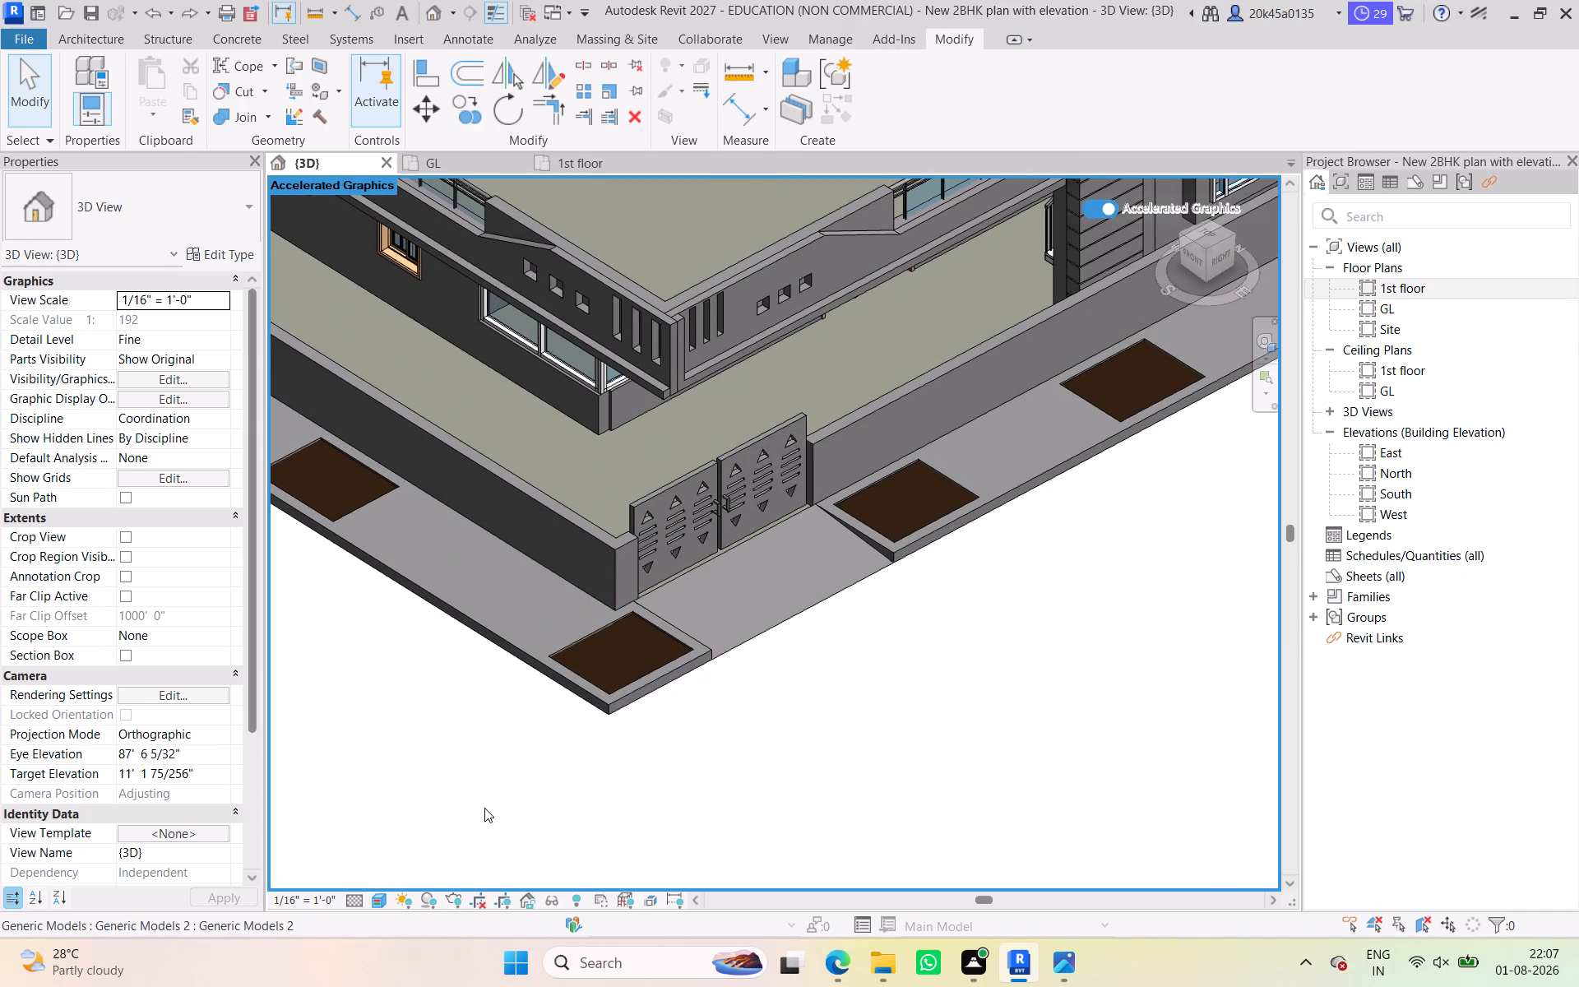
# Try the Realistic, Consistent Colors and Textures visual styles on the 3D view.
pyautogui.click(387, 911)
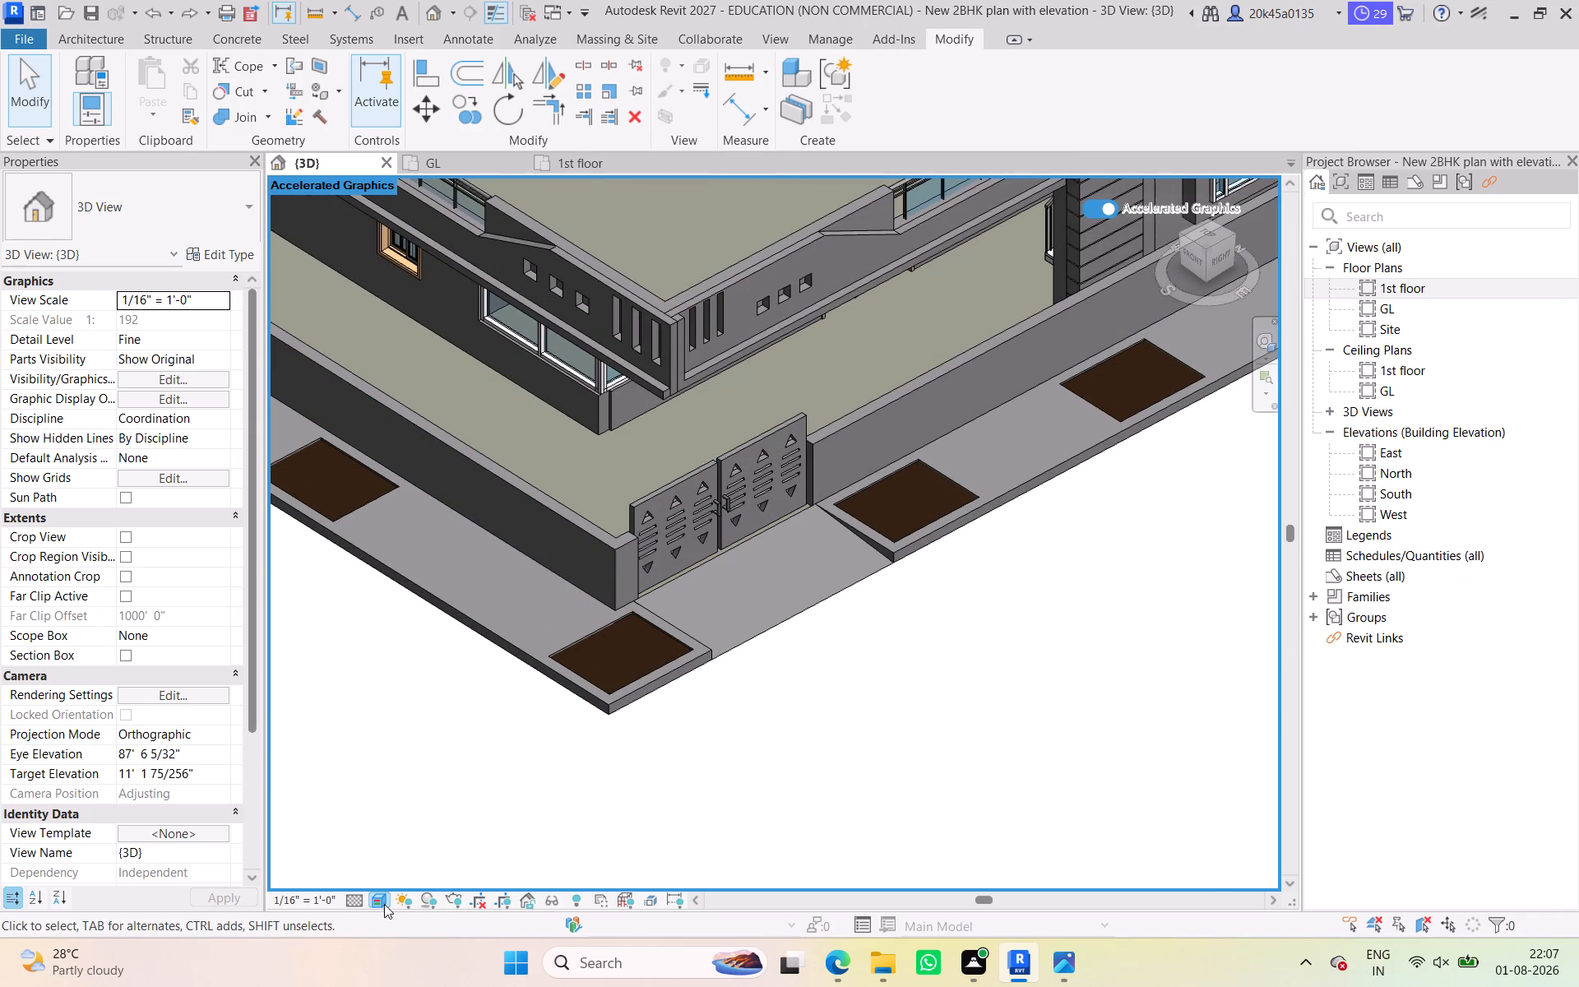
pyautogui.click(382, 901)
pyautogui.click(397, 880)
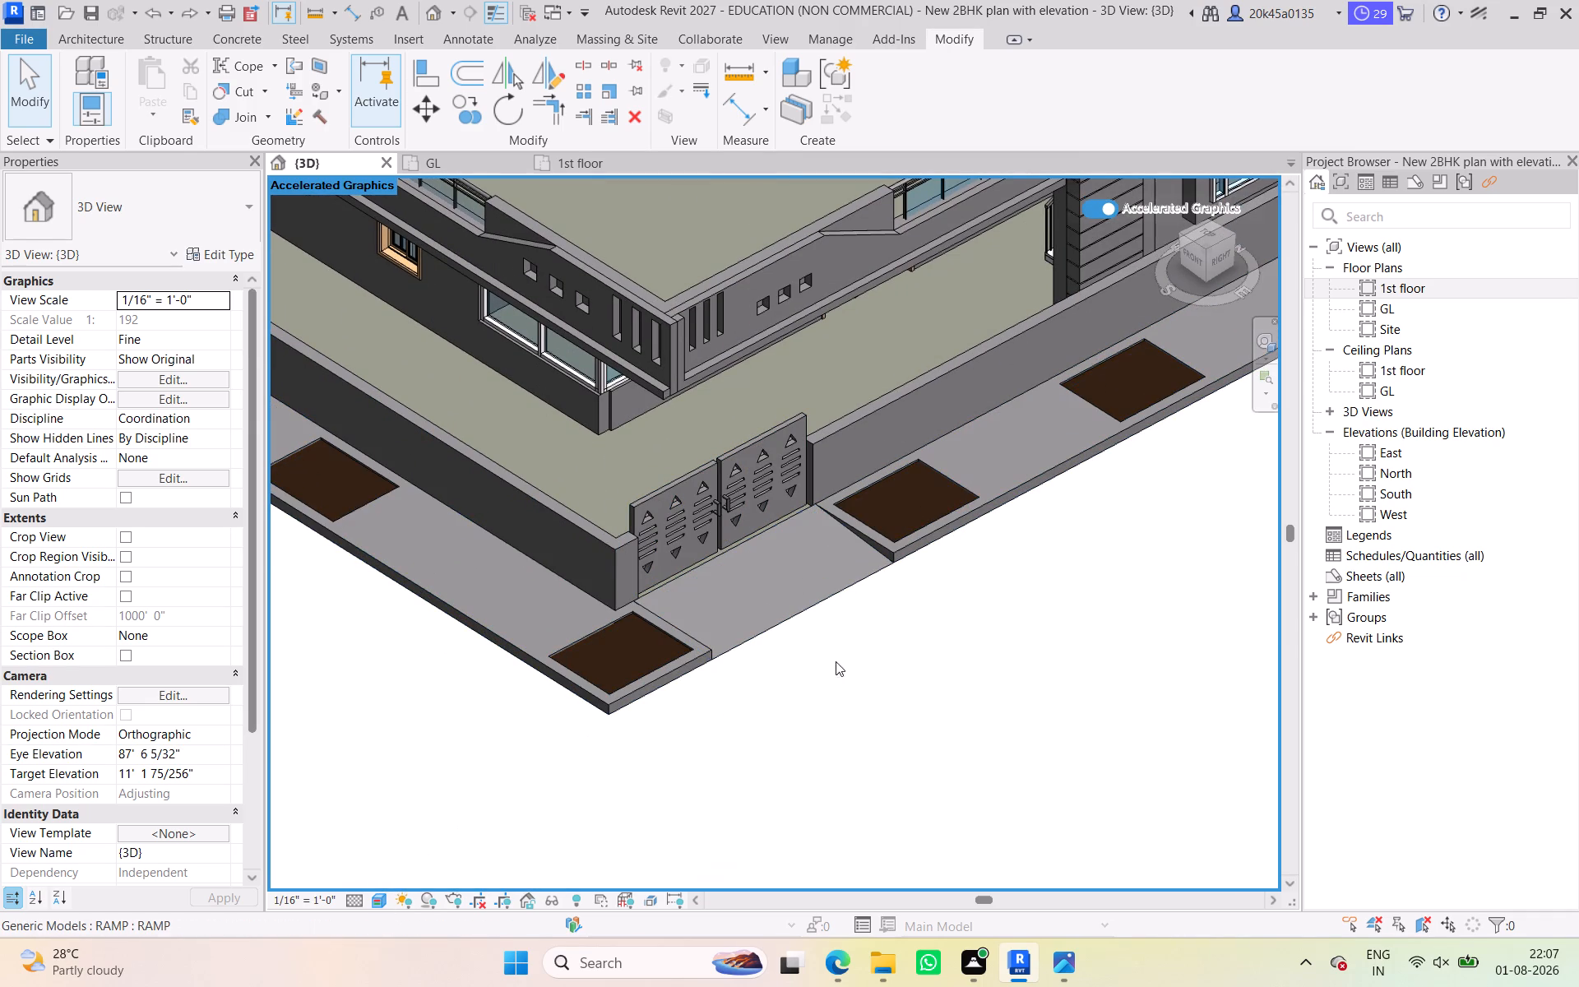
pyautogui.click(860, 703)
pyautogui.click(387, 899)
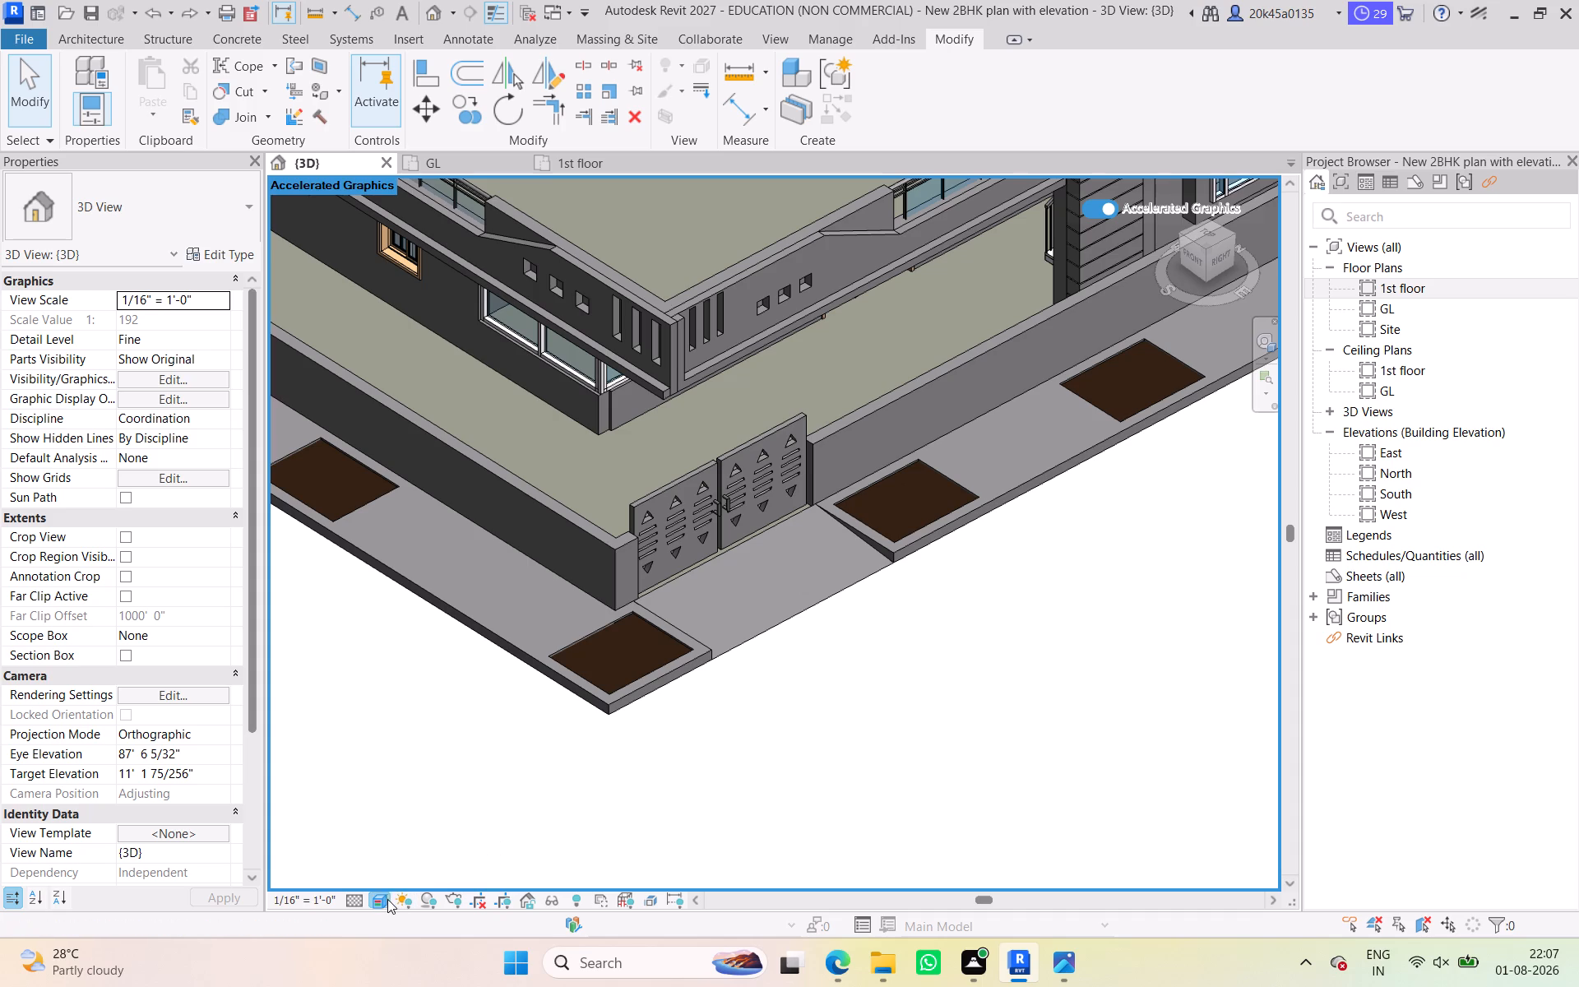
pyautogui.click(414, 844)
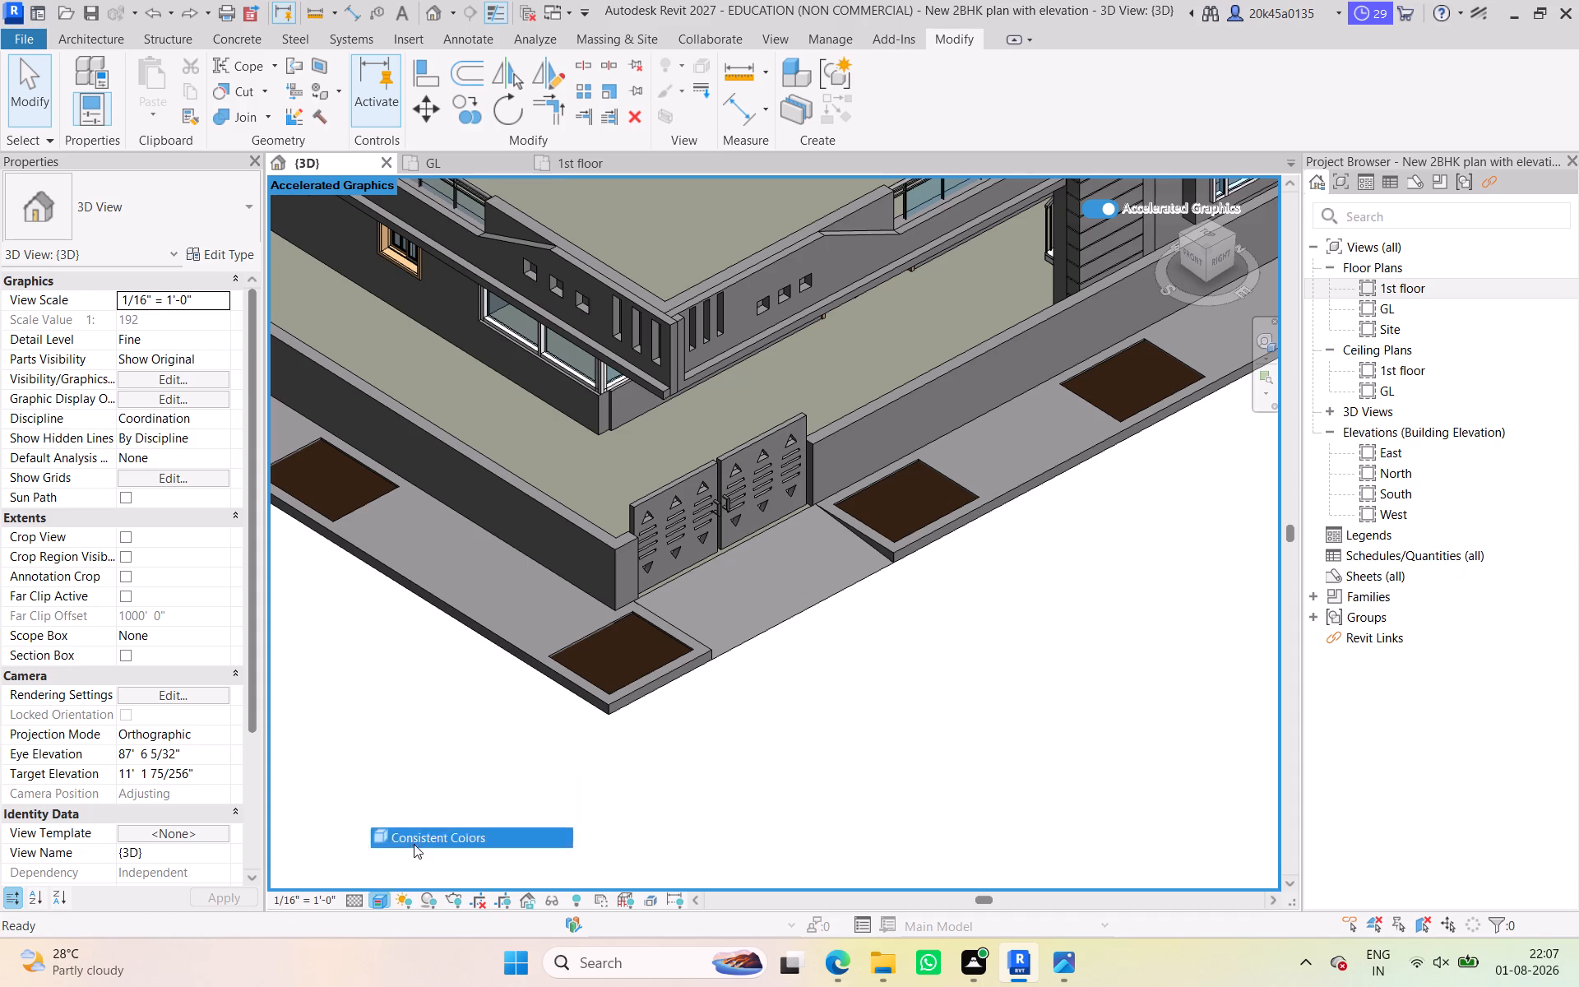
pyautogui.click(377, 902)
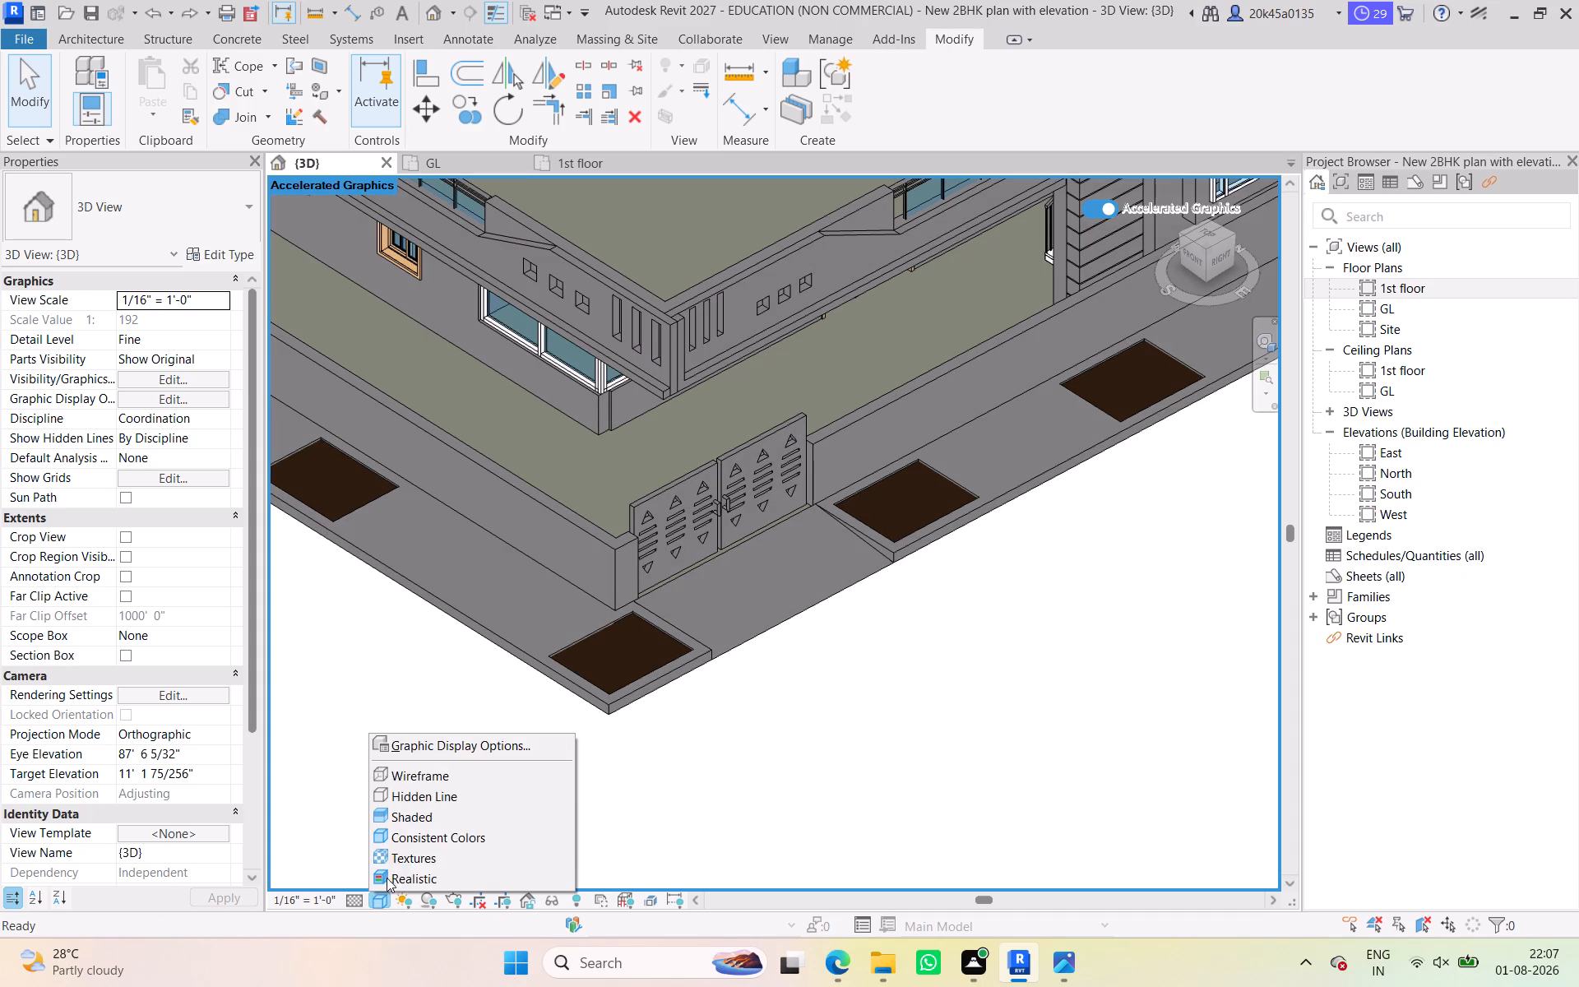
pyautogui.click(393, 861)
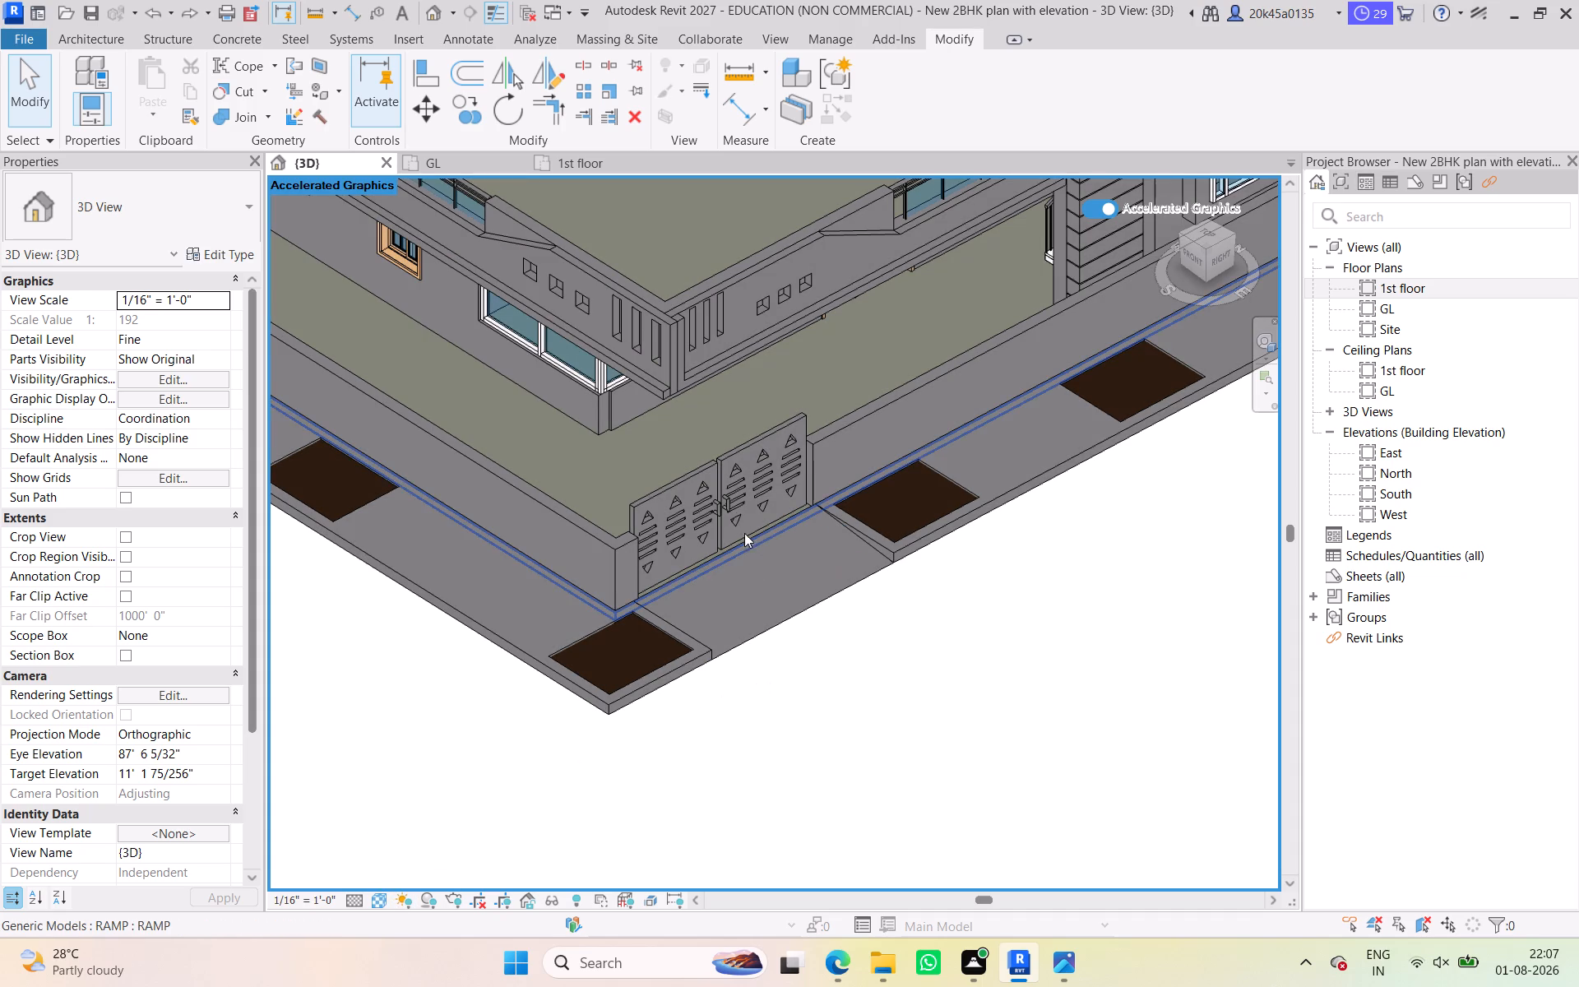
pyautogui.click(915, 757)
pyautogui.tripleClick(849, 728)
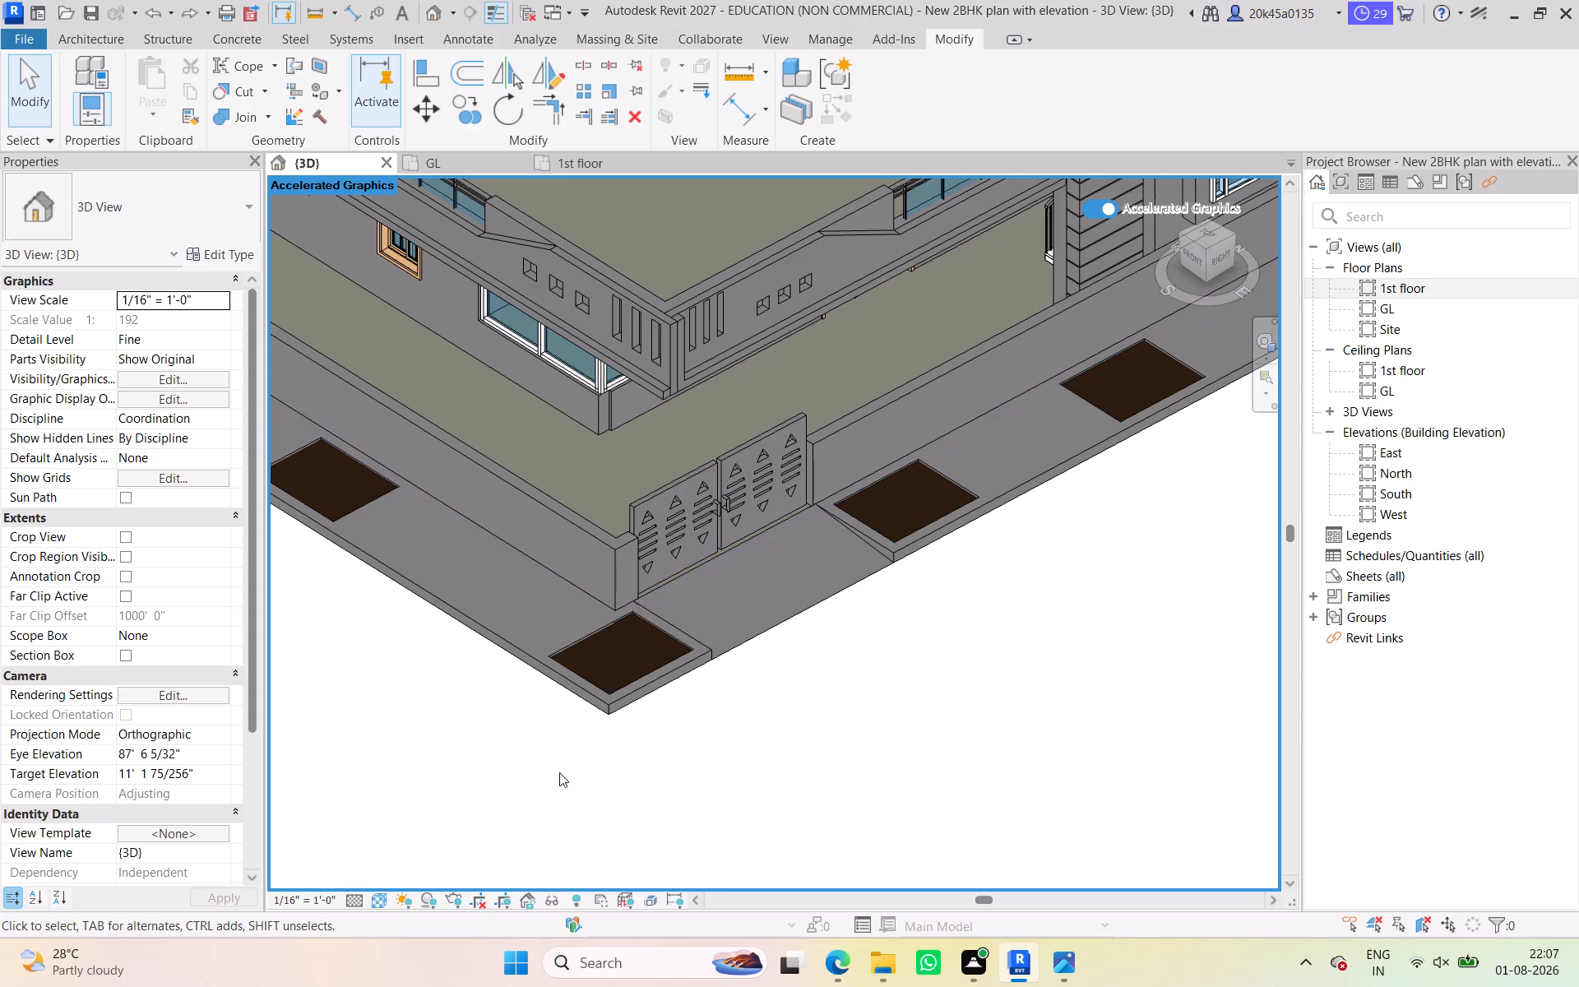
# Set the 3D view's visual style to Hidden Line.
pyautogui.click(382, 901)
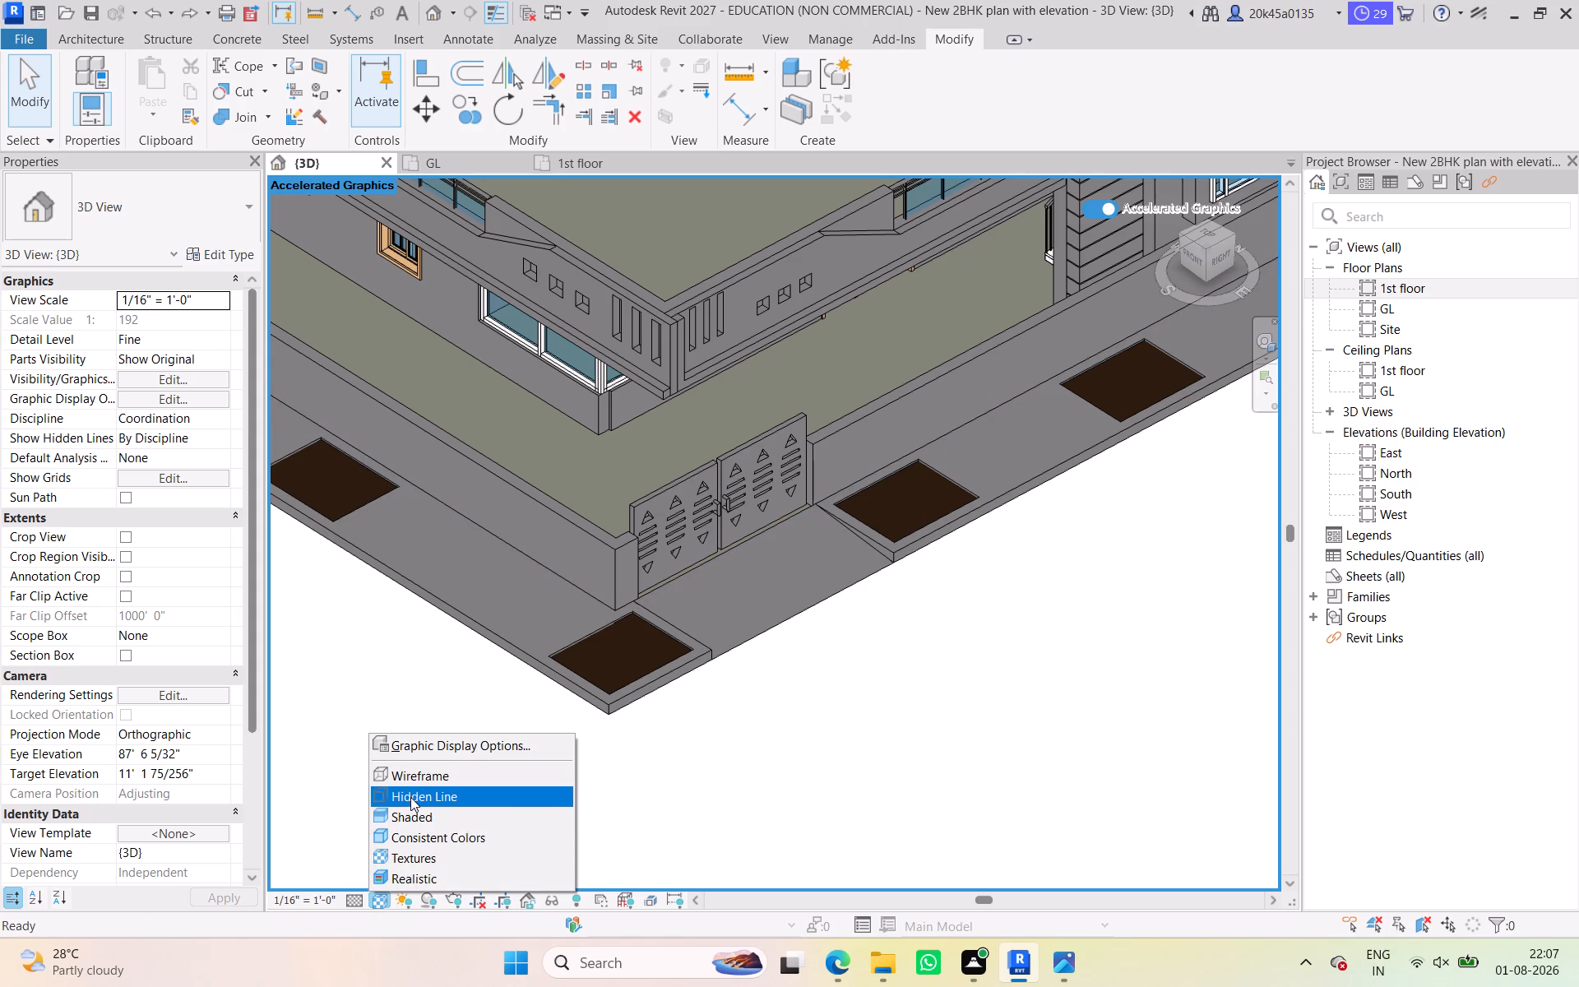
pyautogui.click(410, 796)
pyautogui.click(738, 735)
# Examine the house in 3D at ground level from the rear-right corner, right side and front, including windows, gate and boundary wall.
pyautogui.scroll(-2, 808, 660)
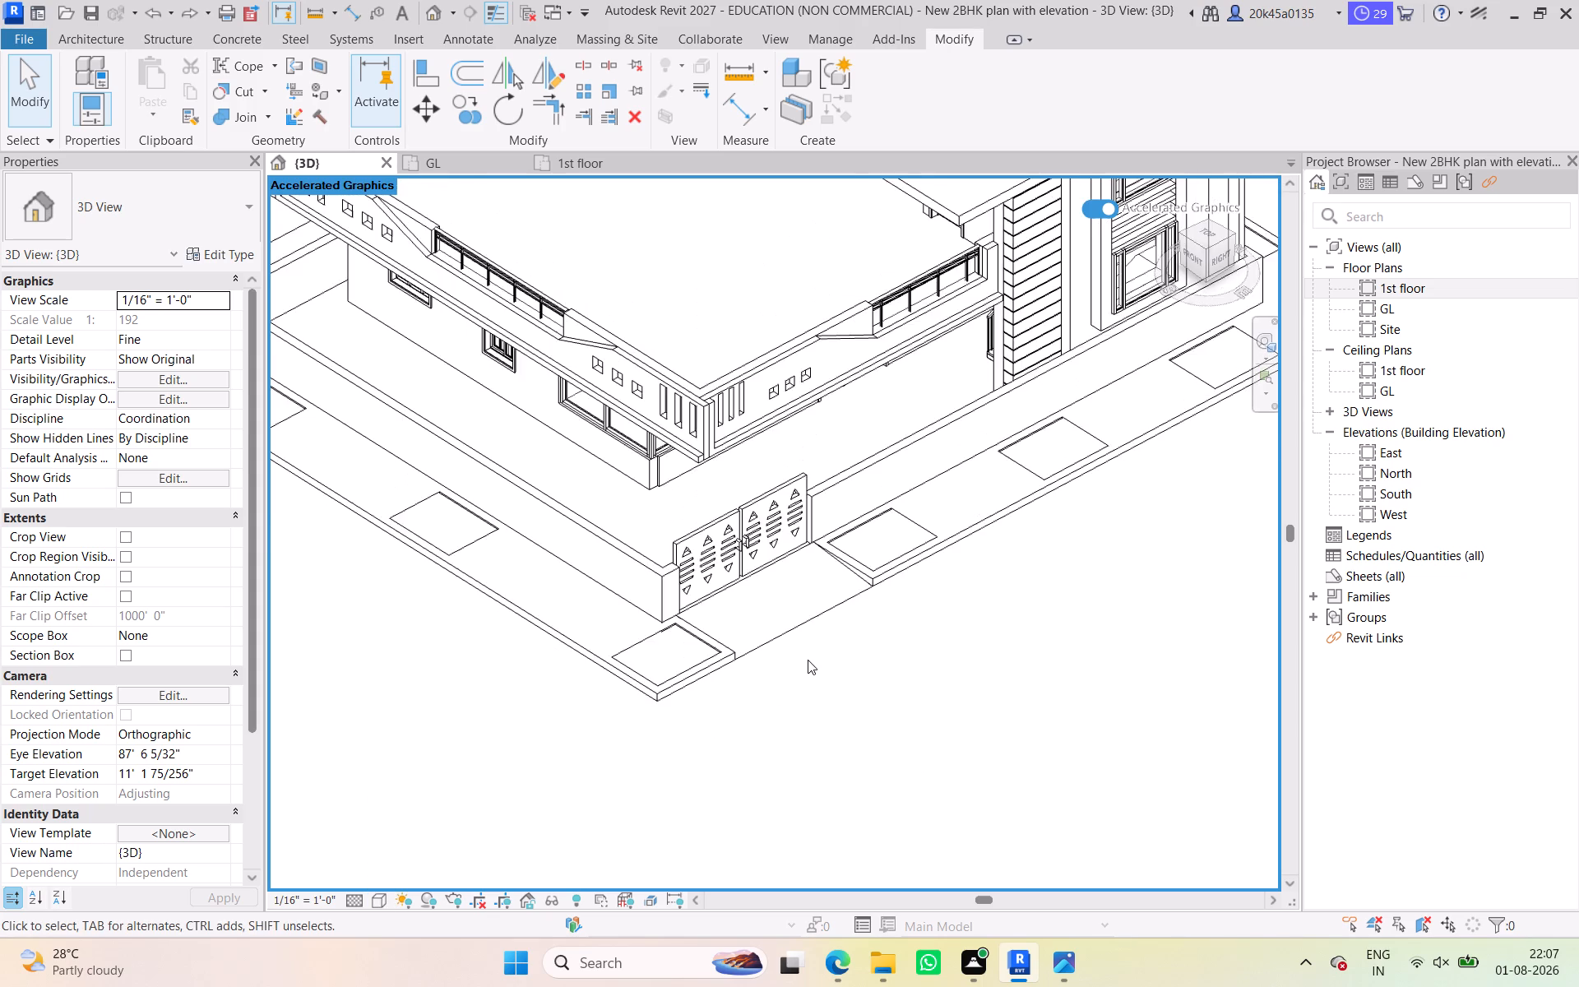
pyautogui.moveTo(810, 660); pyautogui.dragTo(821, 729, button='middle')
pyautogui.moveTo(1220, 253); pyautogui.dragTo(1208, 205)
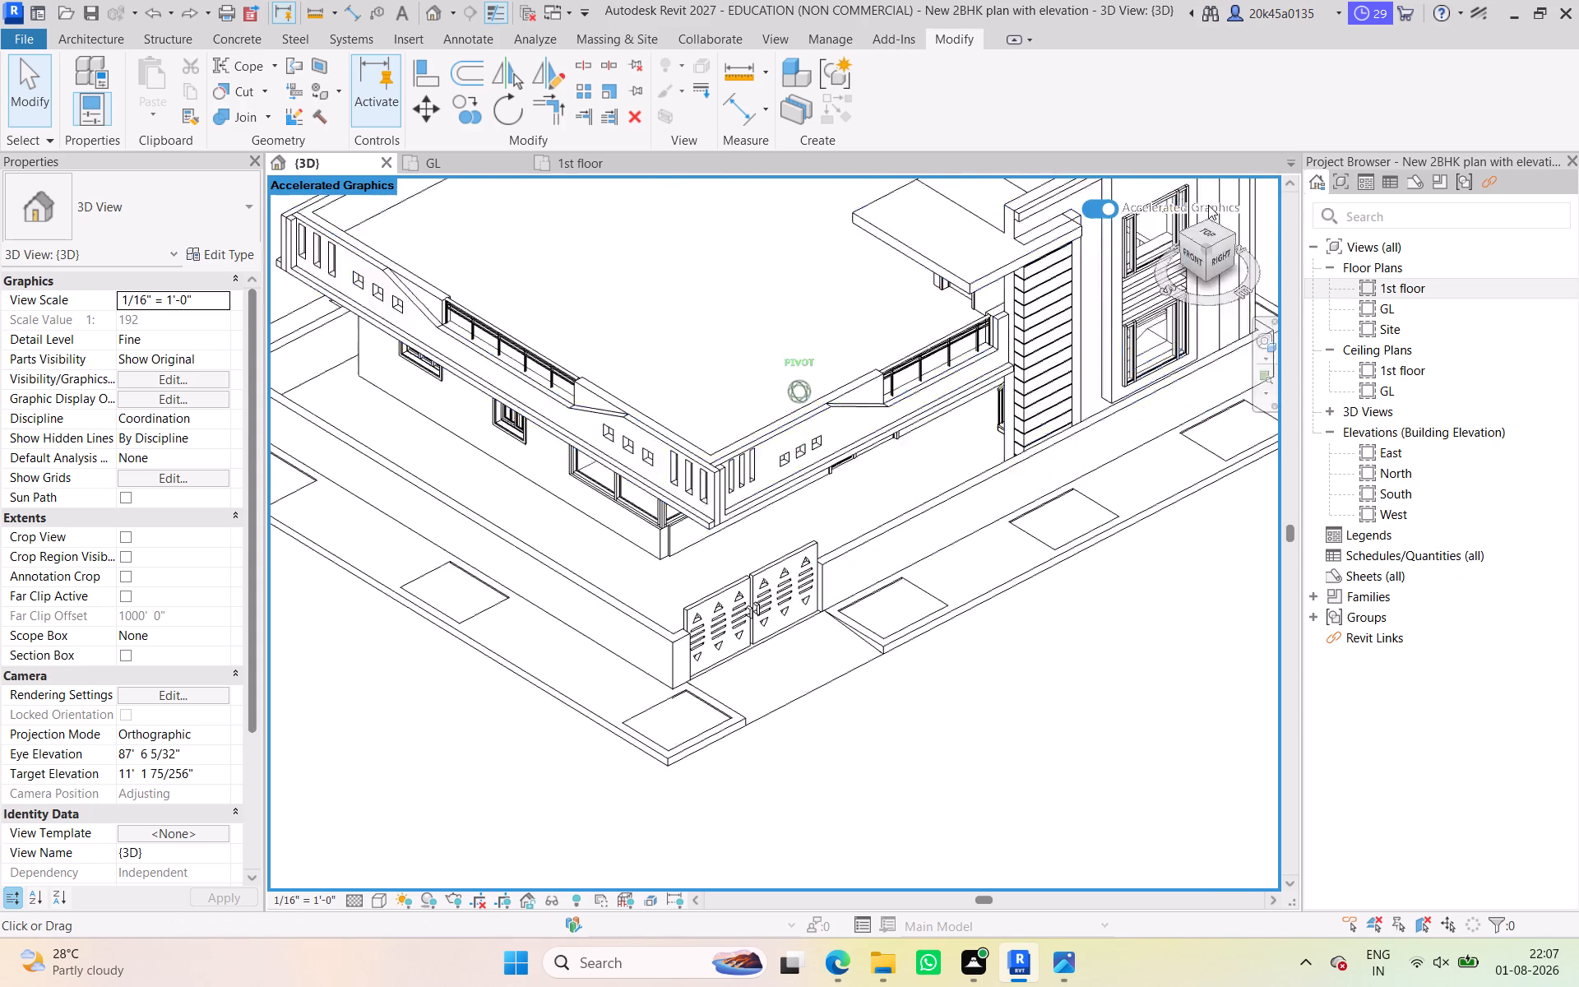
pyautogui.moveTo(1208, 205); pyautogui.dragTo(1021, 875)
pyautogui.scroll(-2, 1059, 481)
pyautogui.moveTo(1055, 482); pyautogui.dragTo(809, 476, button='middle')
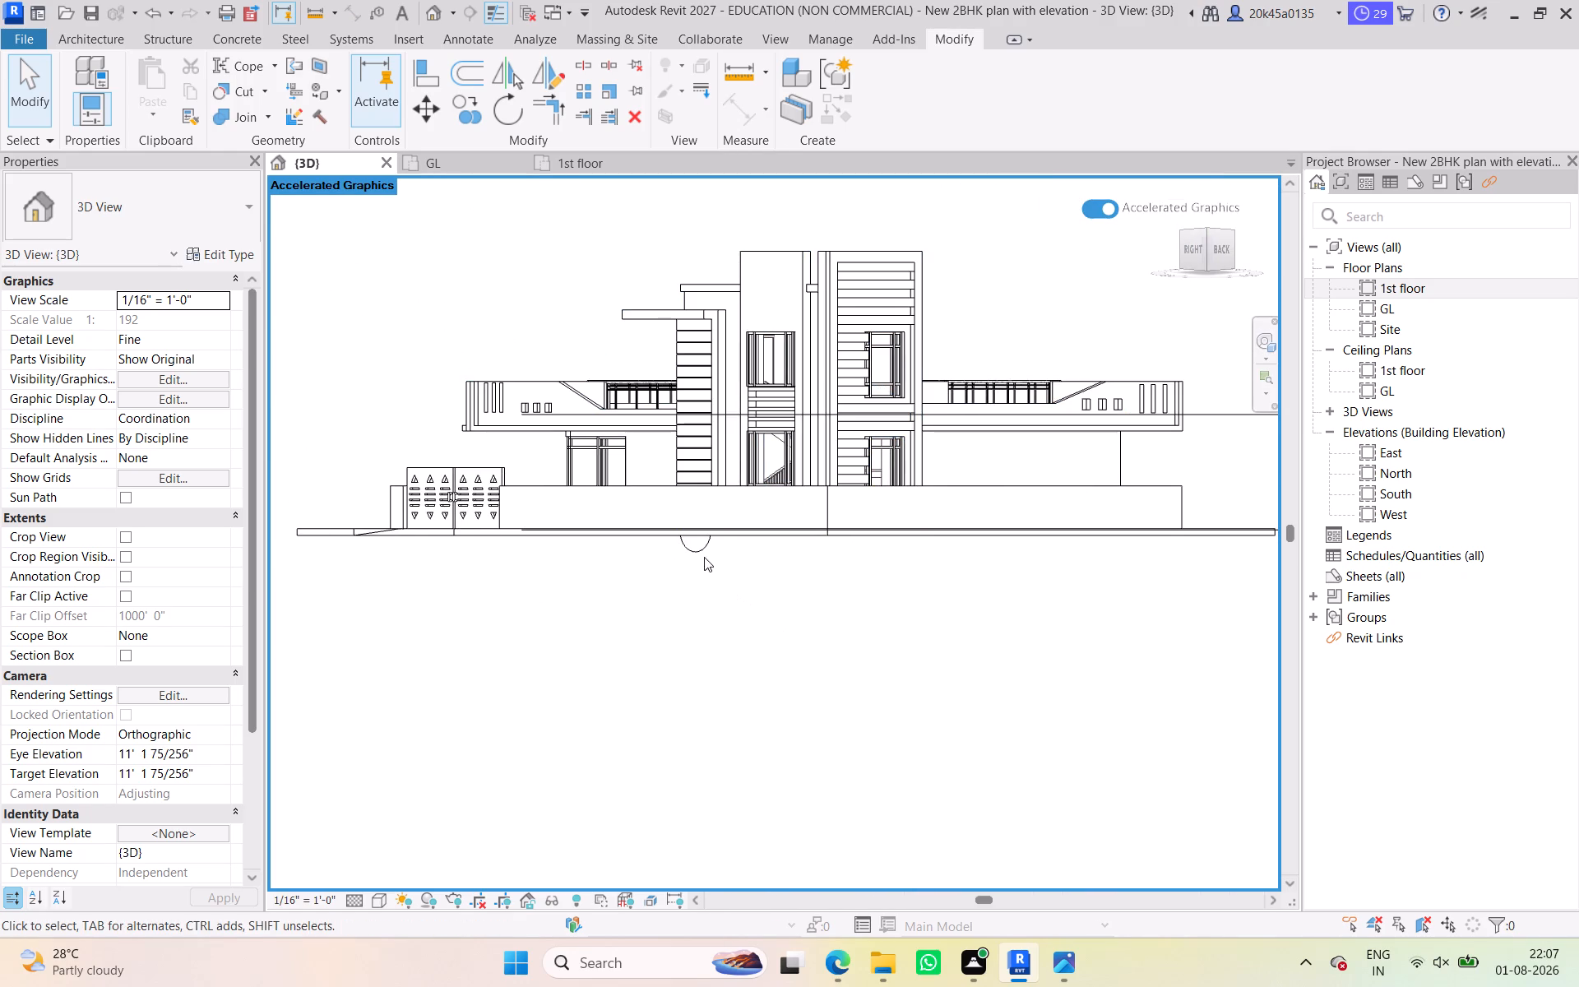
pyautogui.moveTo(1210, 252); pyautogui.dragTo(1239, 223)
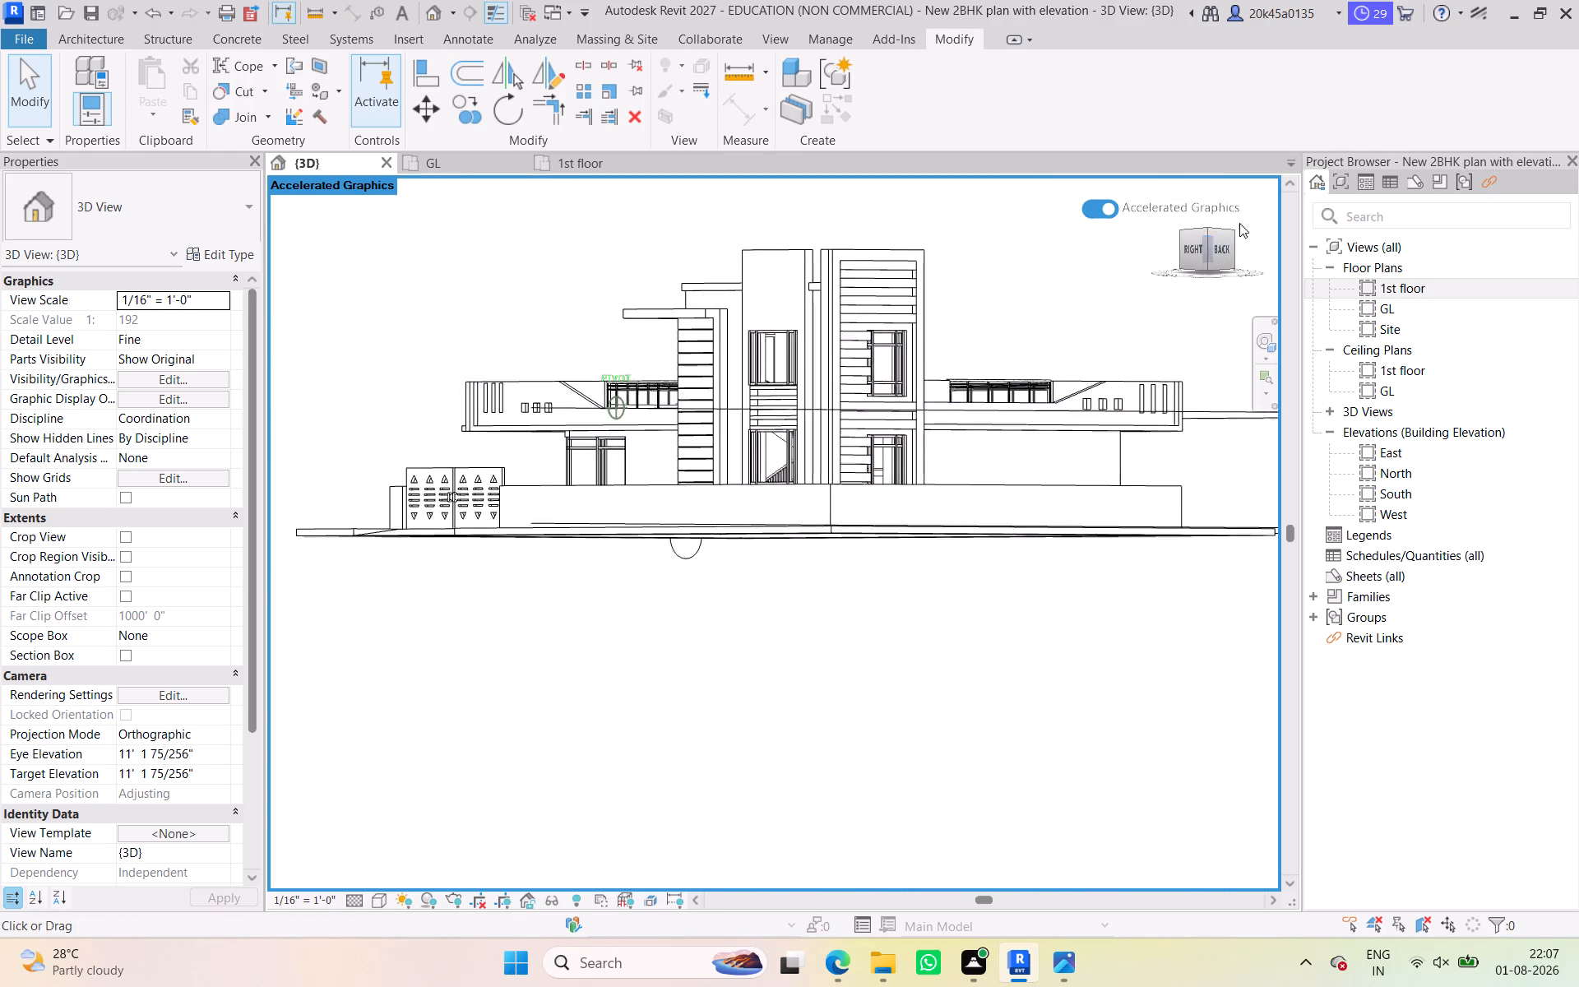
pyautogui.moveTo(1239, 223); pyautogui.dragTo(412, 275)
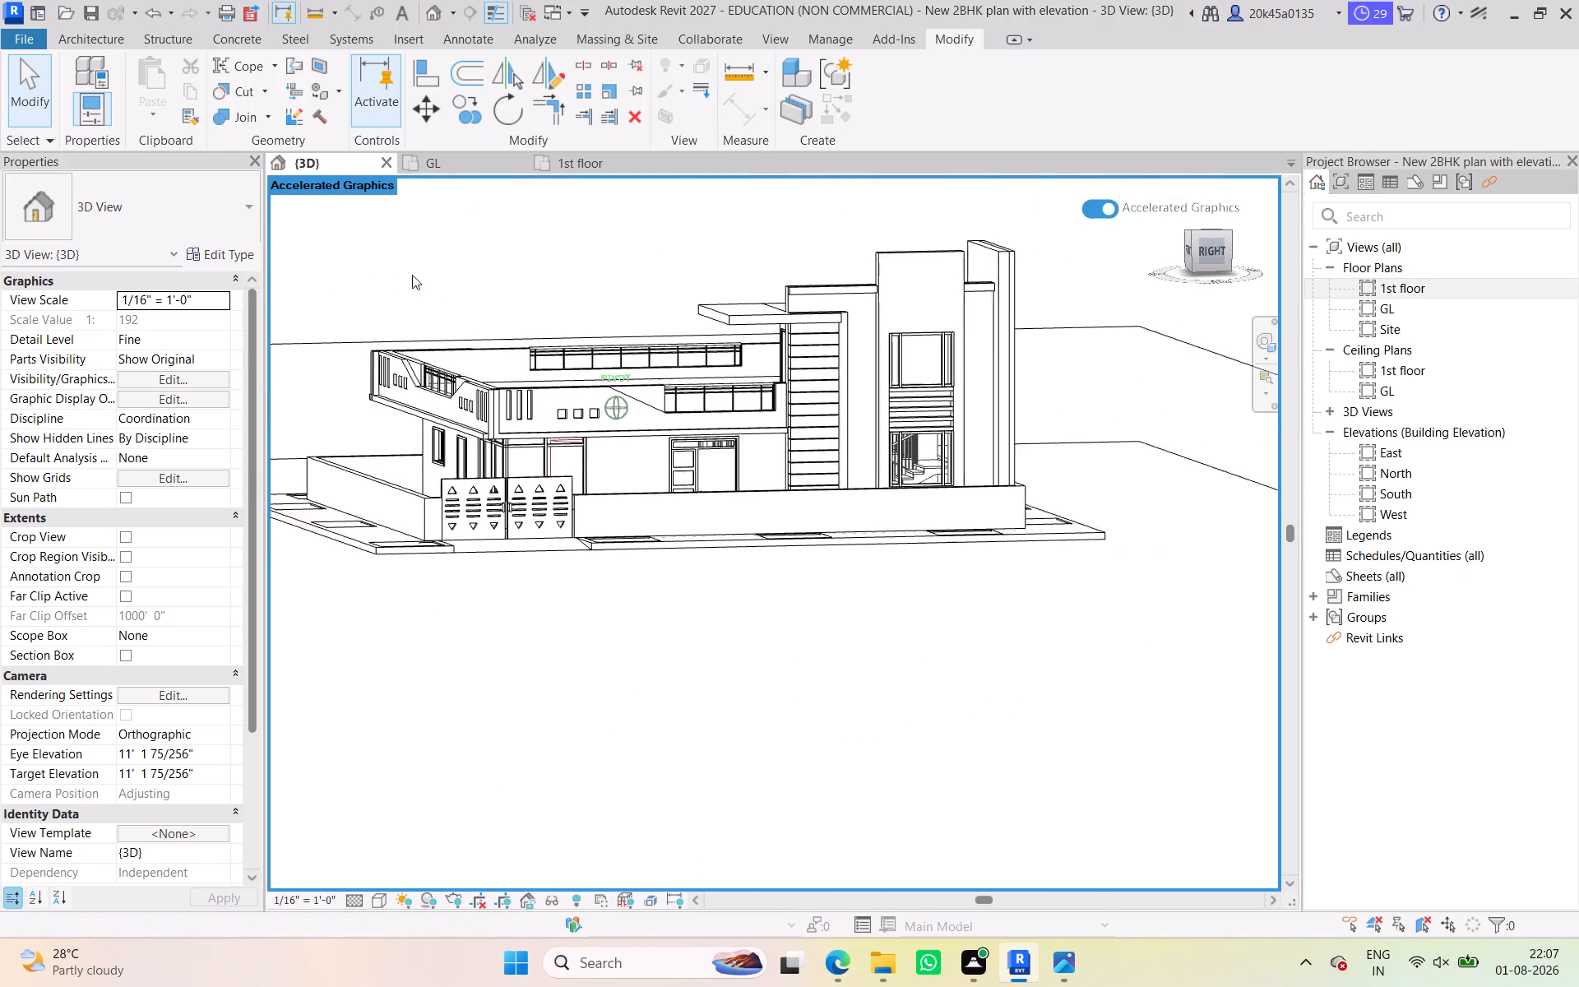
pyautogui.moveTo(412, 275); pyautogui.dragTo(461, 277)
pyautogui.scroll(3, 531, 465)
pyautogui.moveTo(535, 465); pyautogui.dragTo(896, 463, button='middle')
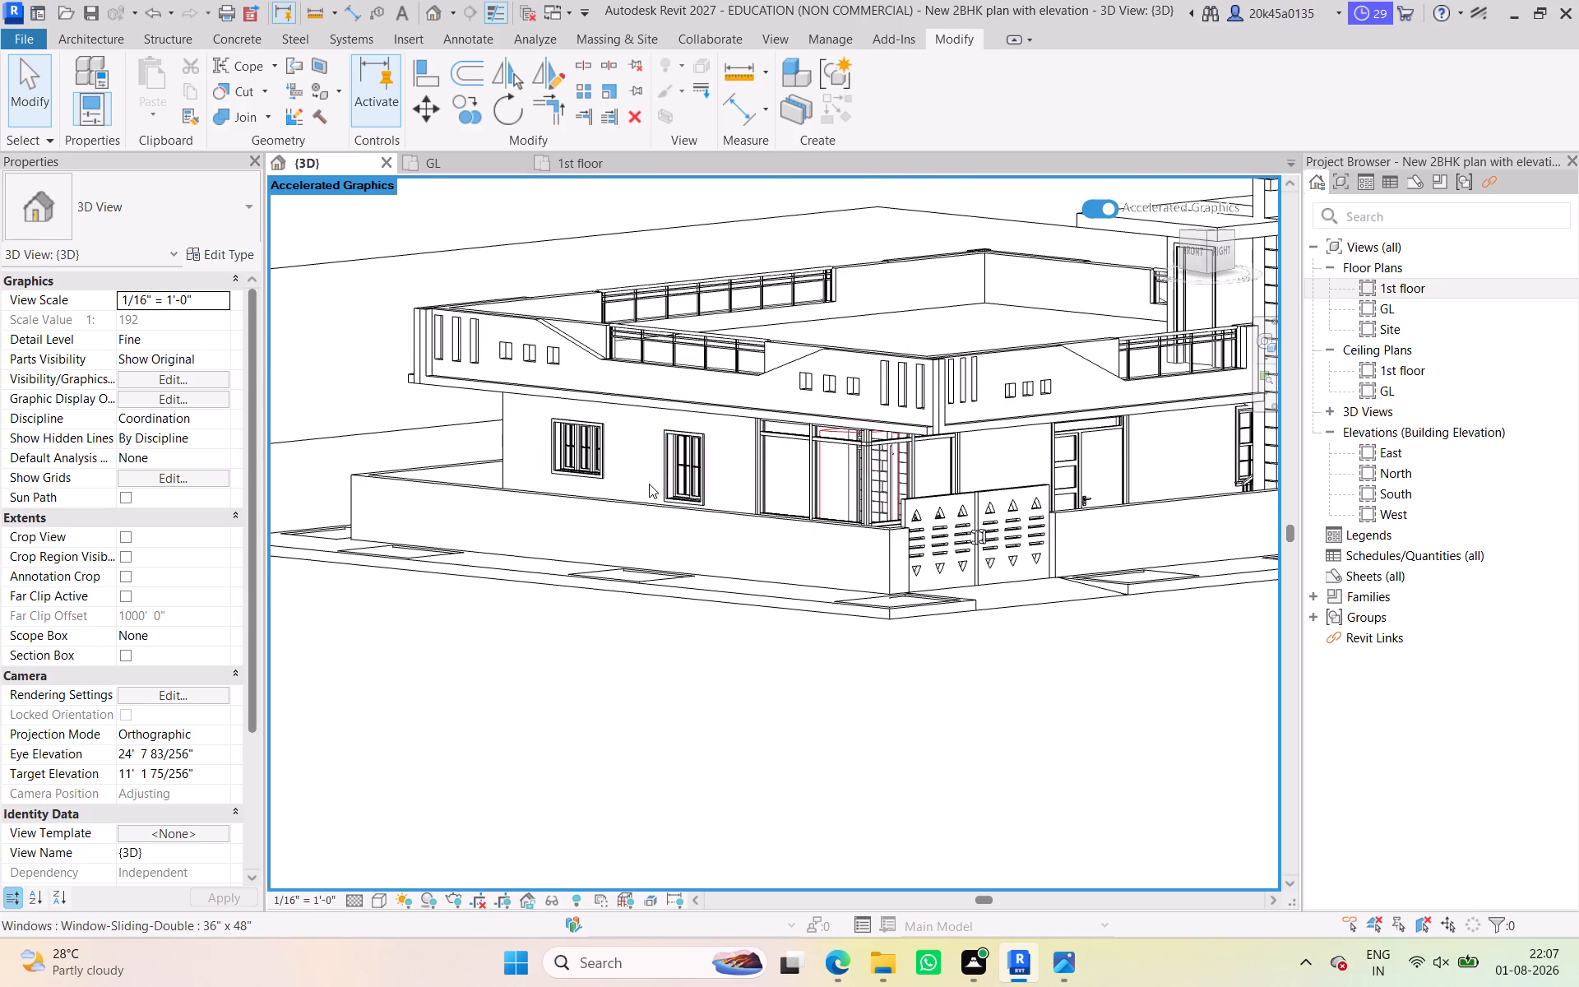
pyautogui.scroll(3, 647, 485)
pyautogui.moveTo(650, 490); pyautogui.dragTo(653, 513, button='middle')
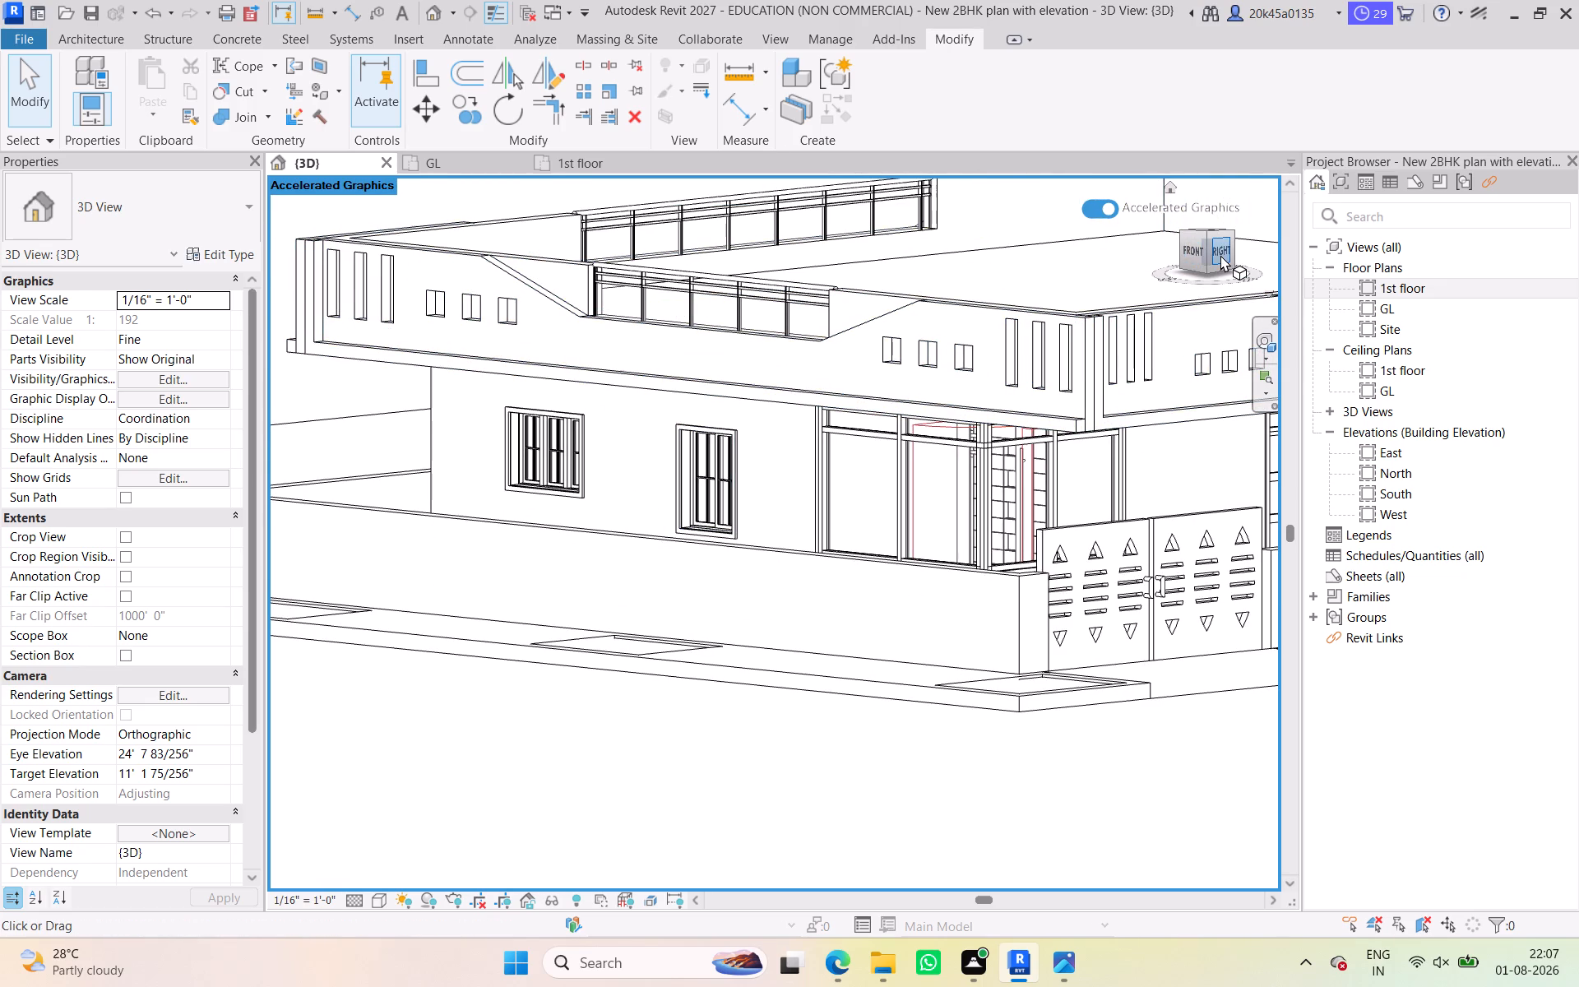
# View the house straight from its right side and inspect the gate, boundary wall, door and parapet railing up close.
pyautogui.click(1220, 255)
pyautogui.scroll(5, 1105, 405)
pyautogui.scroll(4, 780, 609)
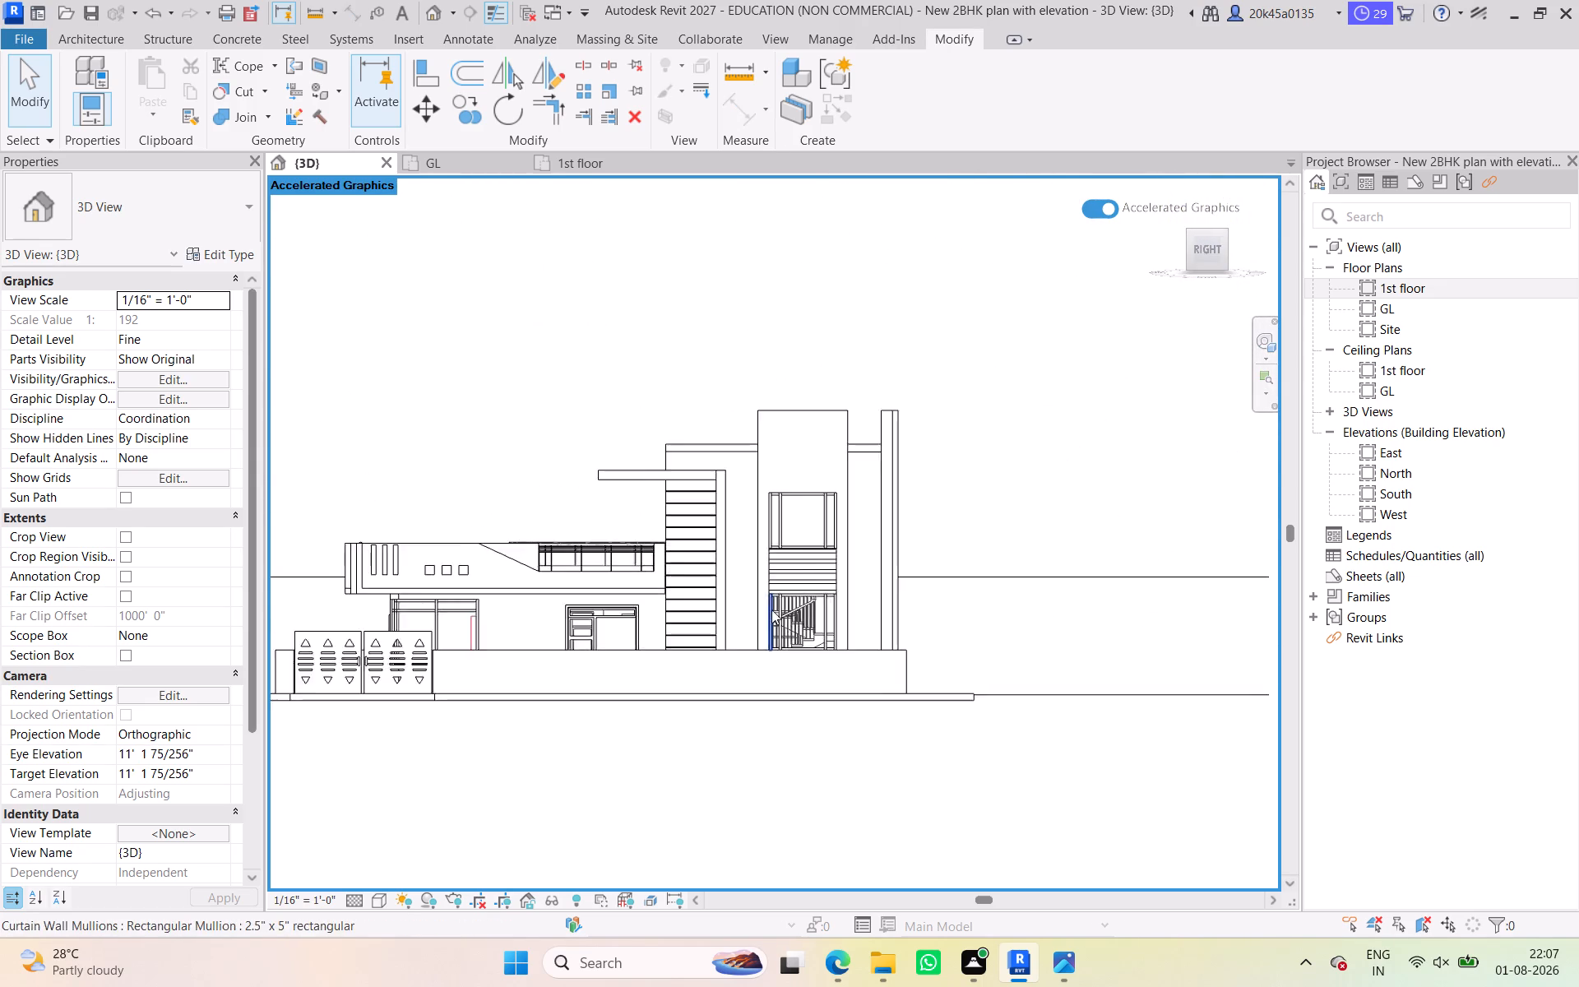
pyautogui.moveTo(772, 609); pyautogui.dragTo(1053, 704, button='middle')
pyautogui.scroll(4, 948, 708)
pyautogui.moveTo(940, 702); pyautogui.dragTo(965, 500, button='middle')
pyautogui.scroll(3, 823, 537)
pyautogui.moveTo(823, 537); pyautogui.dragTo(835, 556, button='middle')
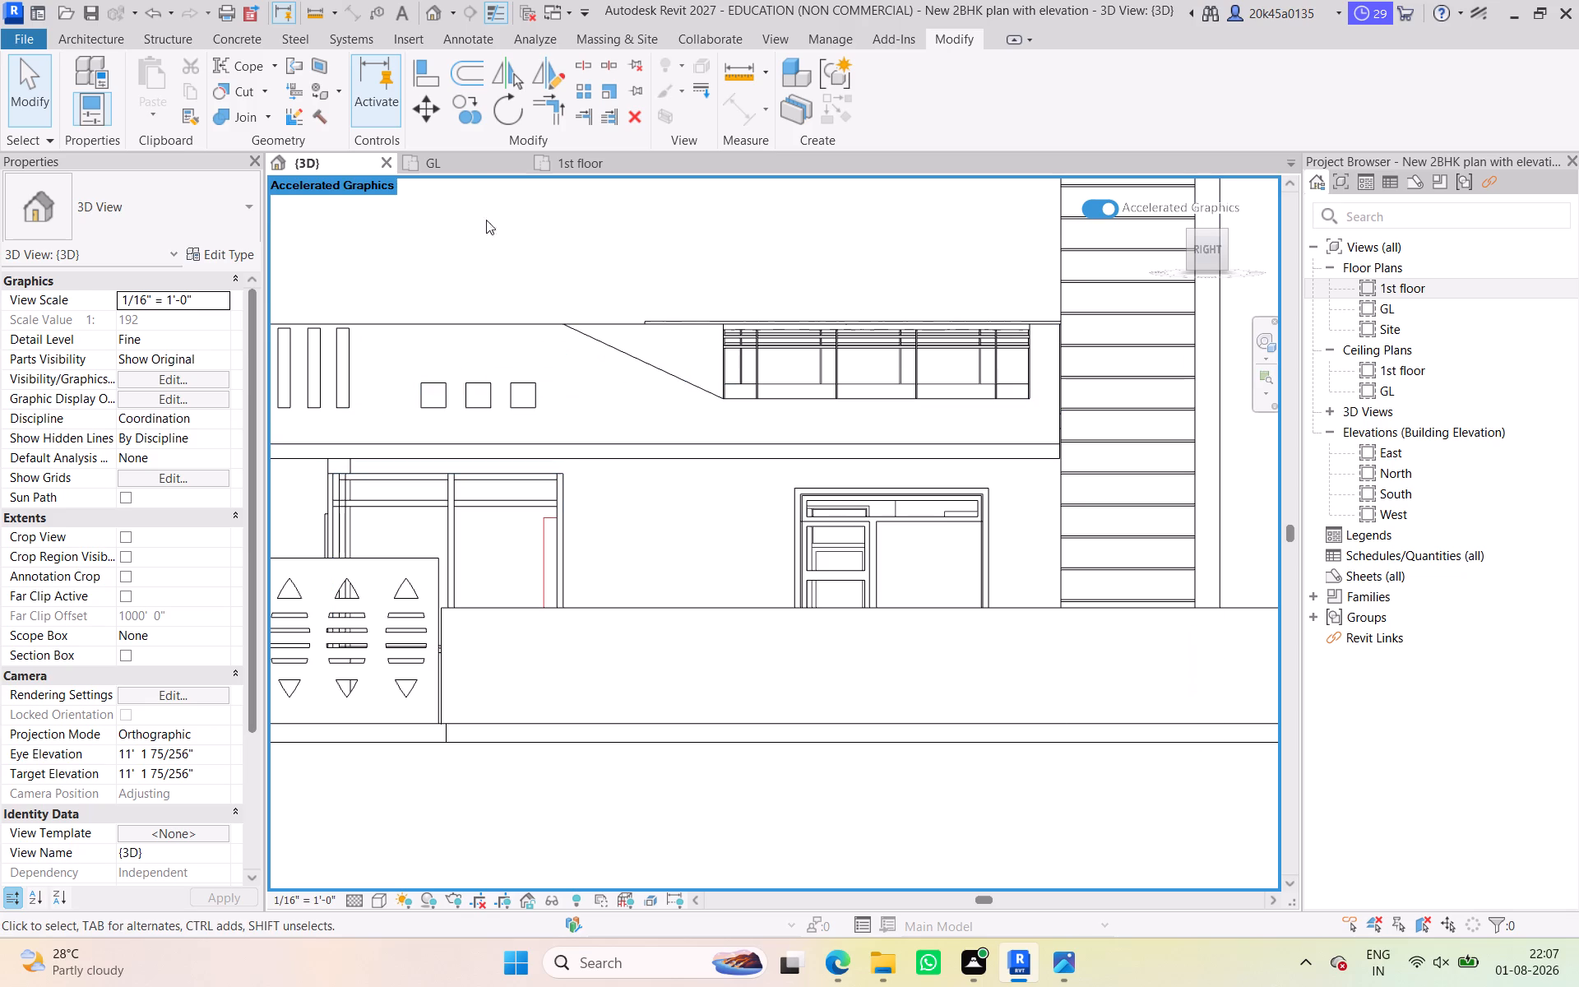
# Switch to the GL floor plan.
pyautogui.click(476, 164)
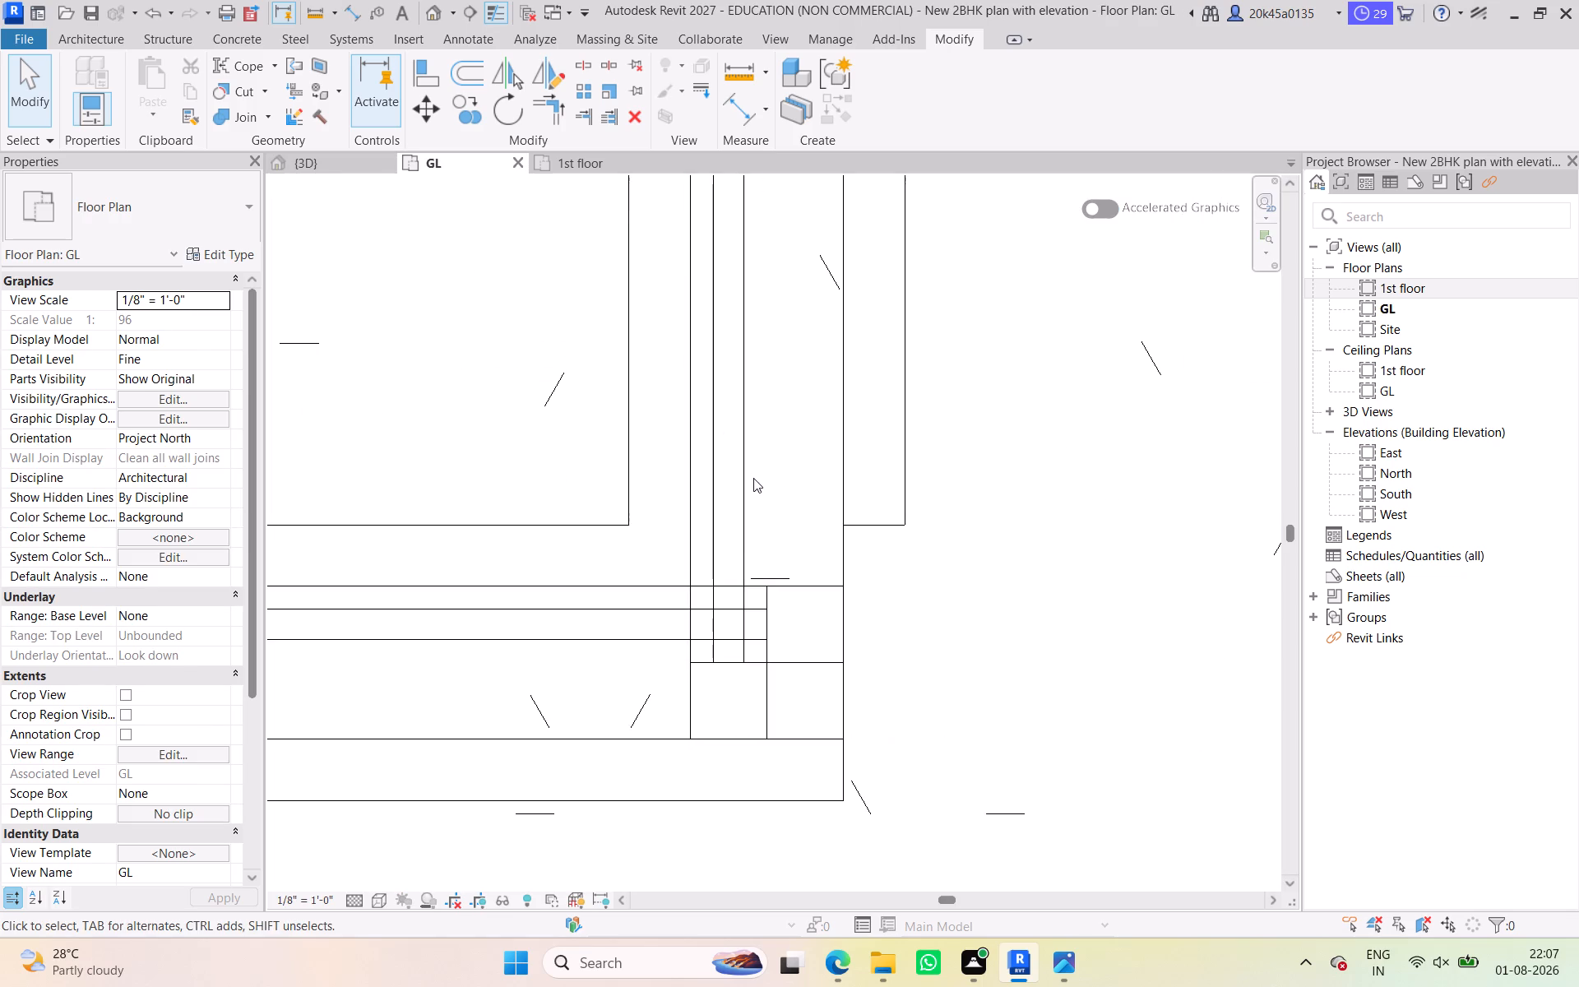
# Split the Generic - 9" entrance-side wall where it meets the corner curtain window in the GL plan.
pyautogui.scroll(-4, 753, 478)
pyautogui.moveTo(771, 514); pyautogui.dragTo(827, 725, button='middle')
pyautogui.scroll(-2, 935, 424)
pyautogui.moveTo(924, 517); pyautogui.dragTo(917, 822, button='middle')
pyautogui.scroll(-1, 739, 477)
pyautogui.moveTo(743, 539); pyautogui.dragTo(733, 618, button='middle')
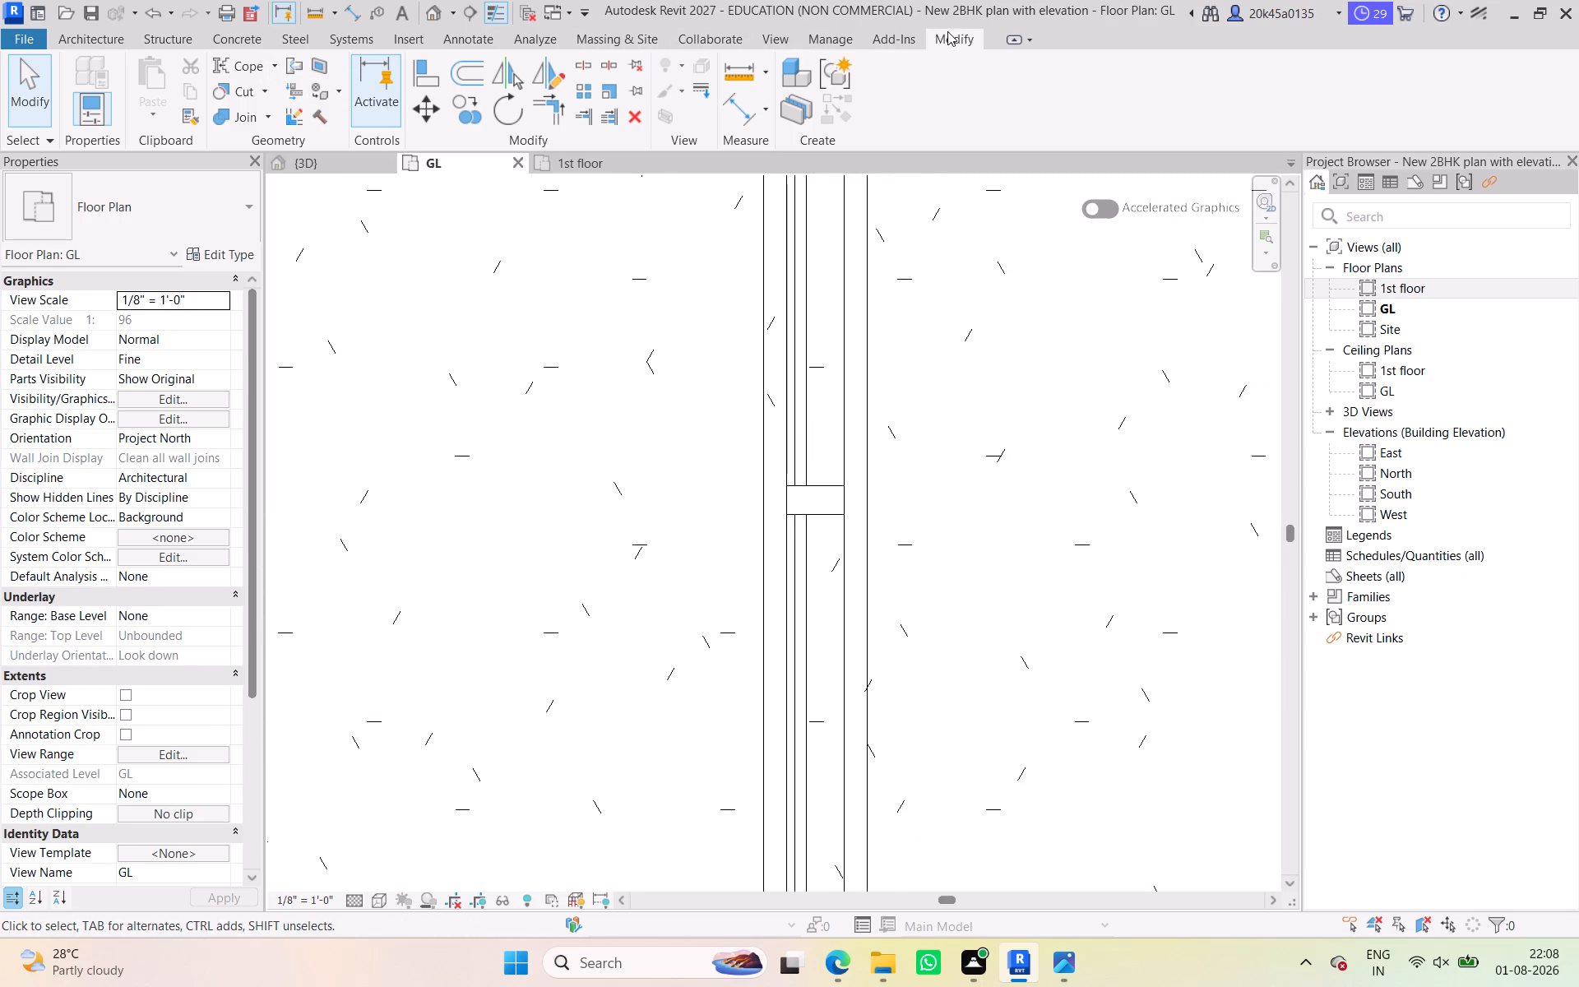
pyautogui.click(590, 64)
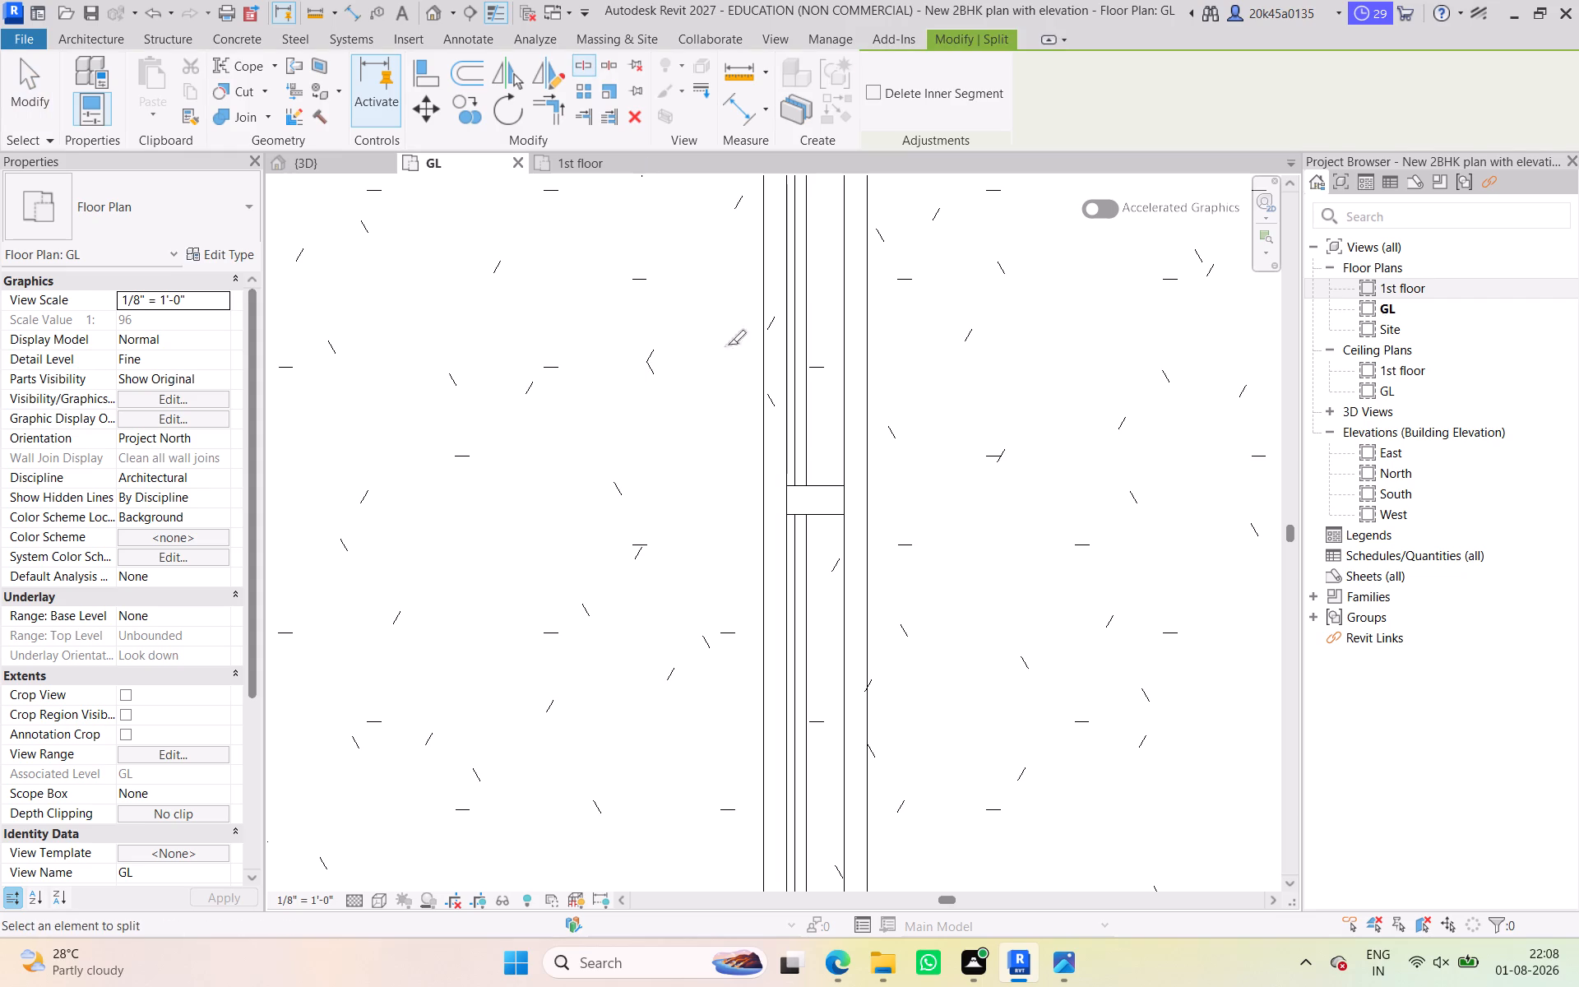
pyautogui.scroll(-5, 751, 399)
pyautogui.moveTo(773, 435); pyautogui.dragTo(784, 509, button='middle')
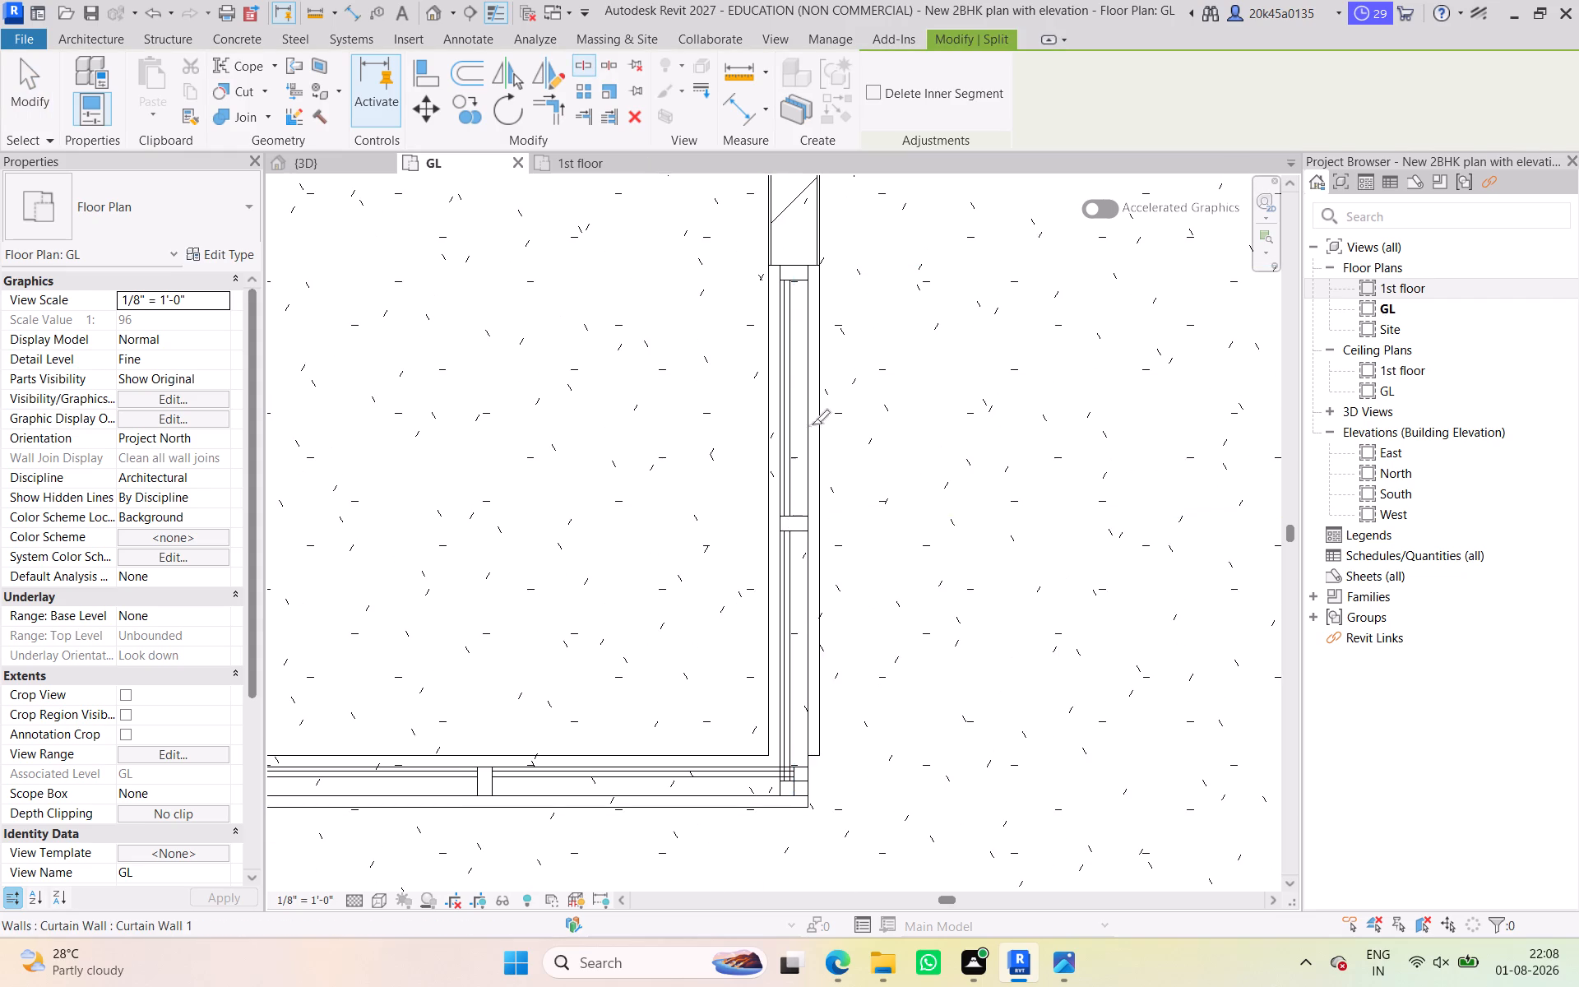
pyautogui.moveTo(859, 280); pyautogui.dragTo(889, 604, button='middle')
pyautogui.scroll(9, 823, 573)
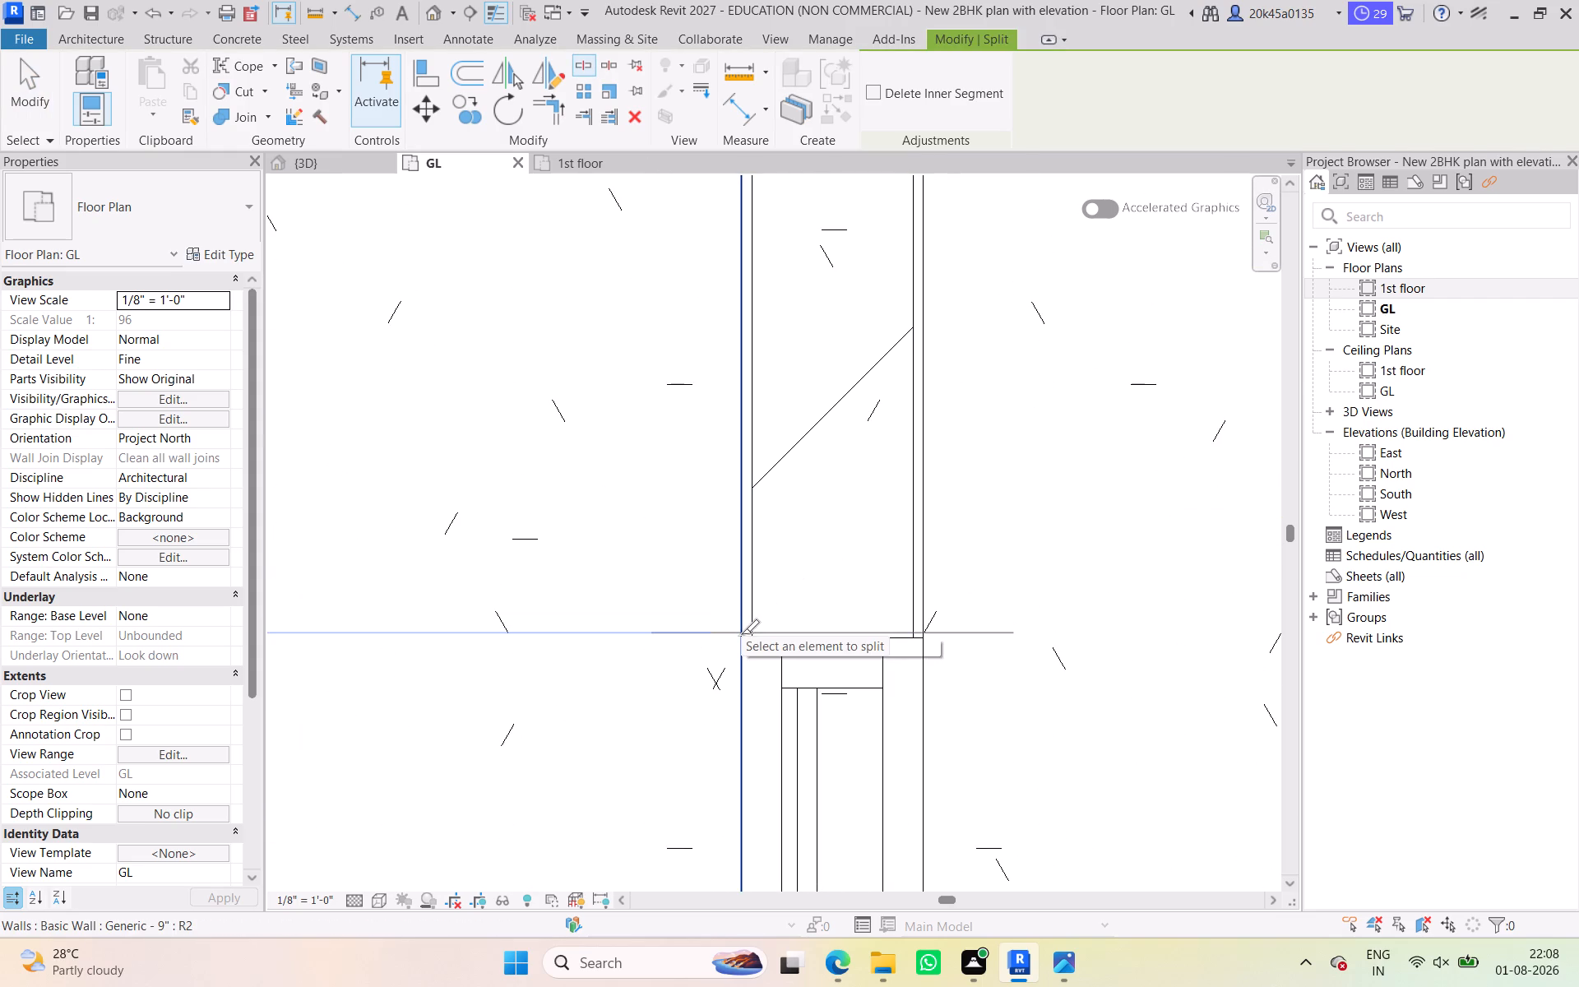
pyautogui.click(741, 634)
pyautogui.click(36, 71)
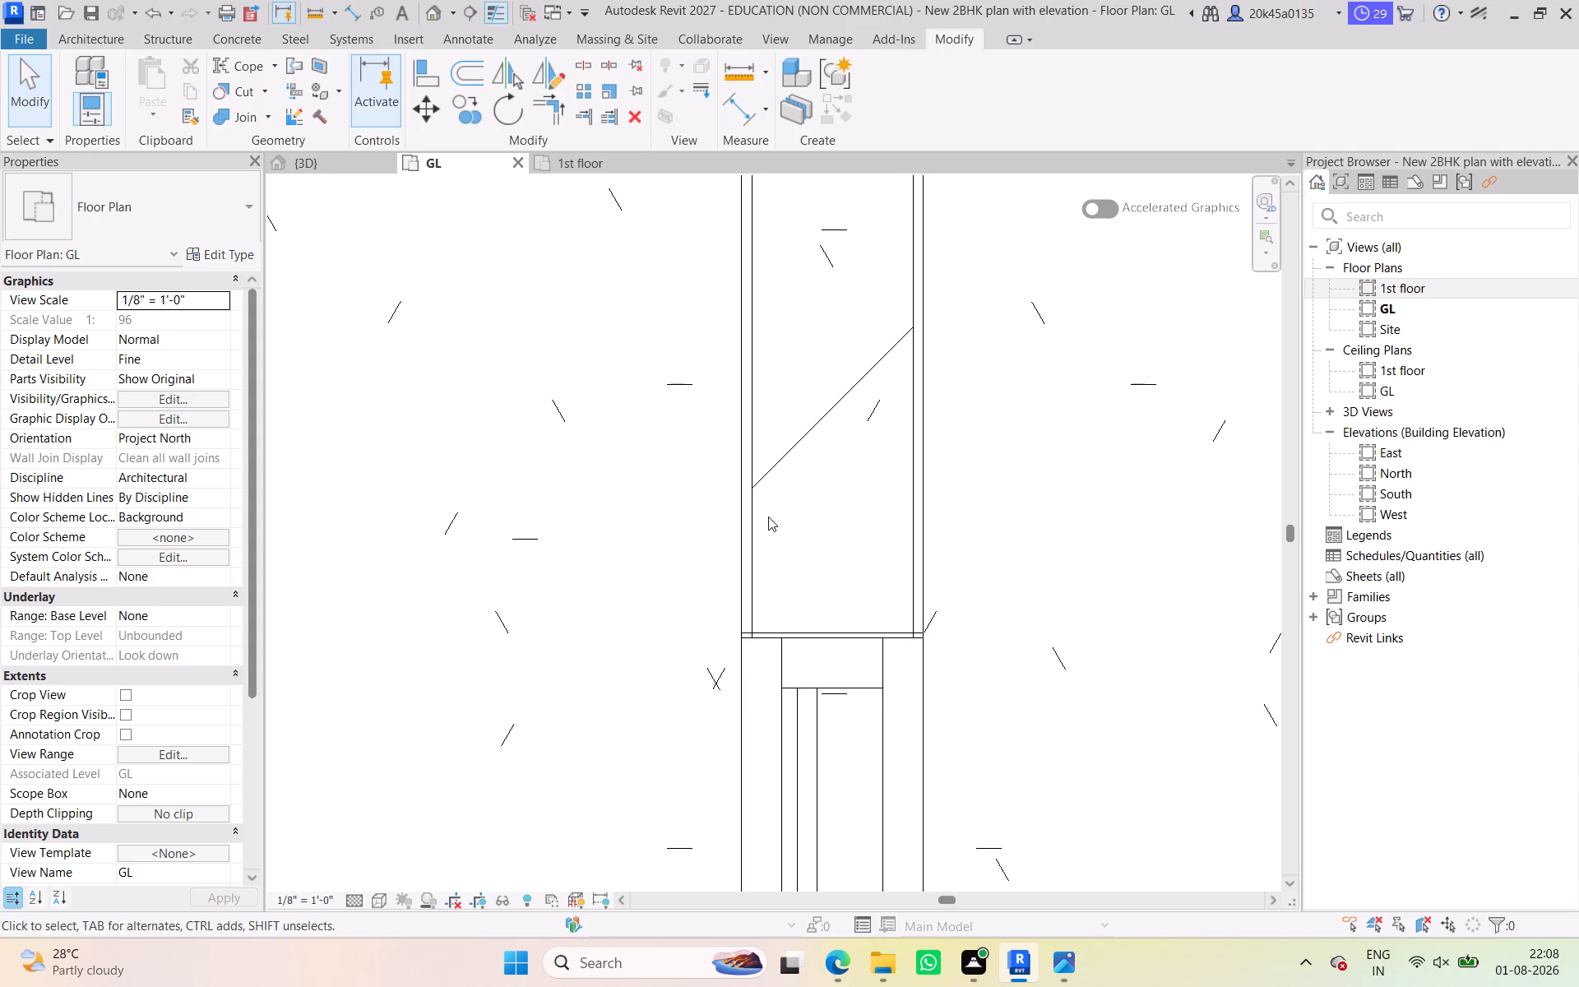
# Split the same wall at the entrance-side edge of the window beside the staircase.
pyautogui.scroll(-4, 768, 517)
pyautogui.moveTo(779, 560); pyautogui.dragTo(795, 766, button='middle')
pyautogui.scroll(-3, 852, 582)
pyautogui.moveTo(852, 614); pyautogui.dragTo(841, 782, button='middle')
pyautogui.scroll(-6, 870, 609)
pyautogui.moveTo(869, 609); pyautogui.dragTo(870, 741, button='middle')
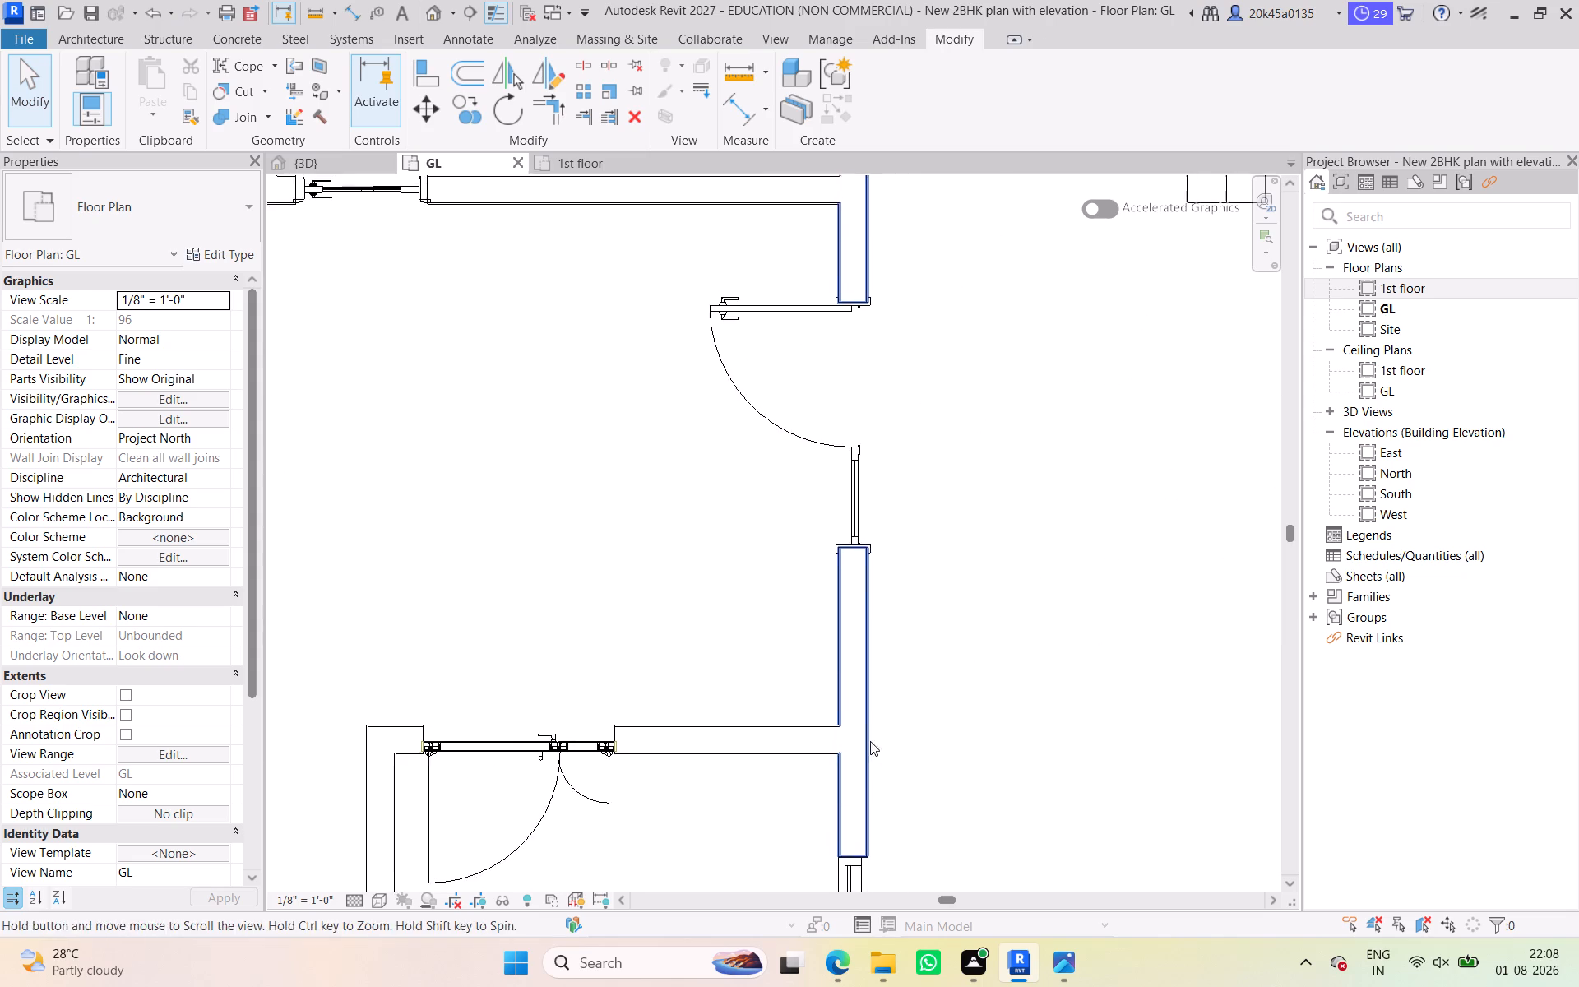
pyautogui.moveTo(870, 741); pyautogui.dragTo(873, 739, button='middle')
pyautogui.moveTo(889, 683); pyautogui.dragTo(889, 845, button='middle')
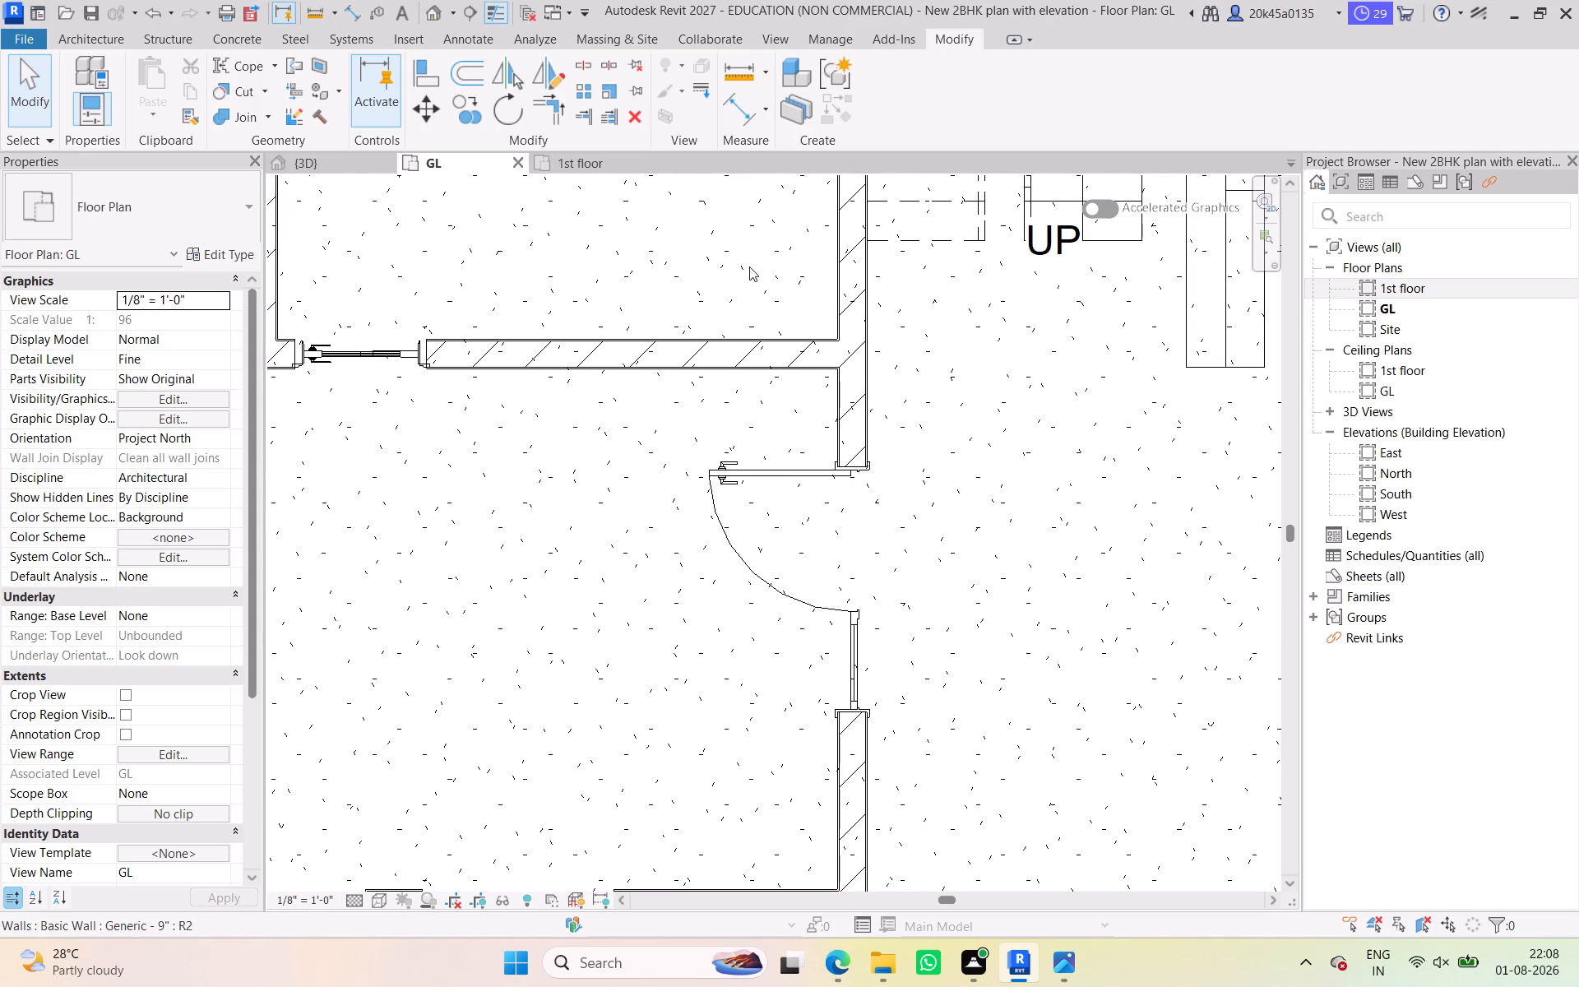
pyautogui.moveTo(792, 341); pyautogui.dragTo(791, 698, button='middle')
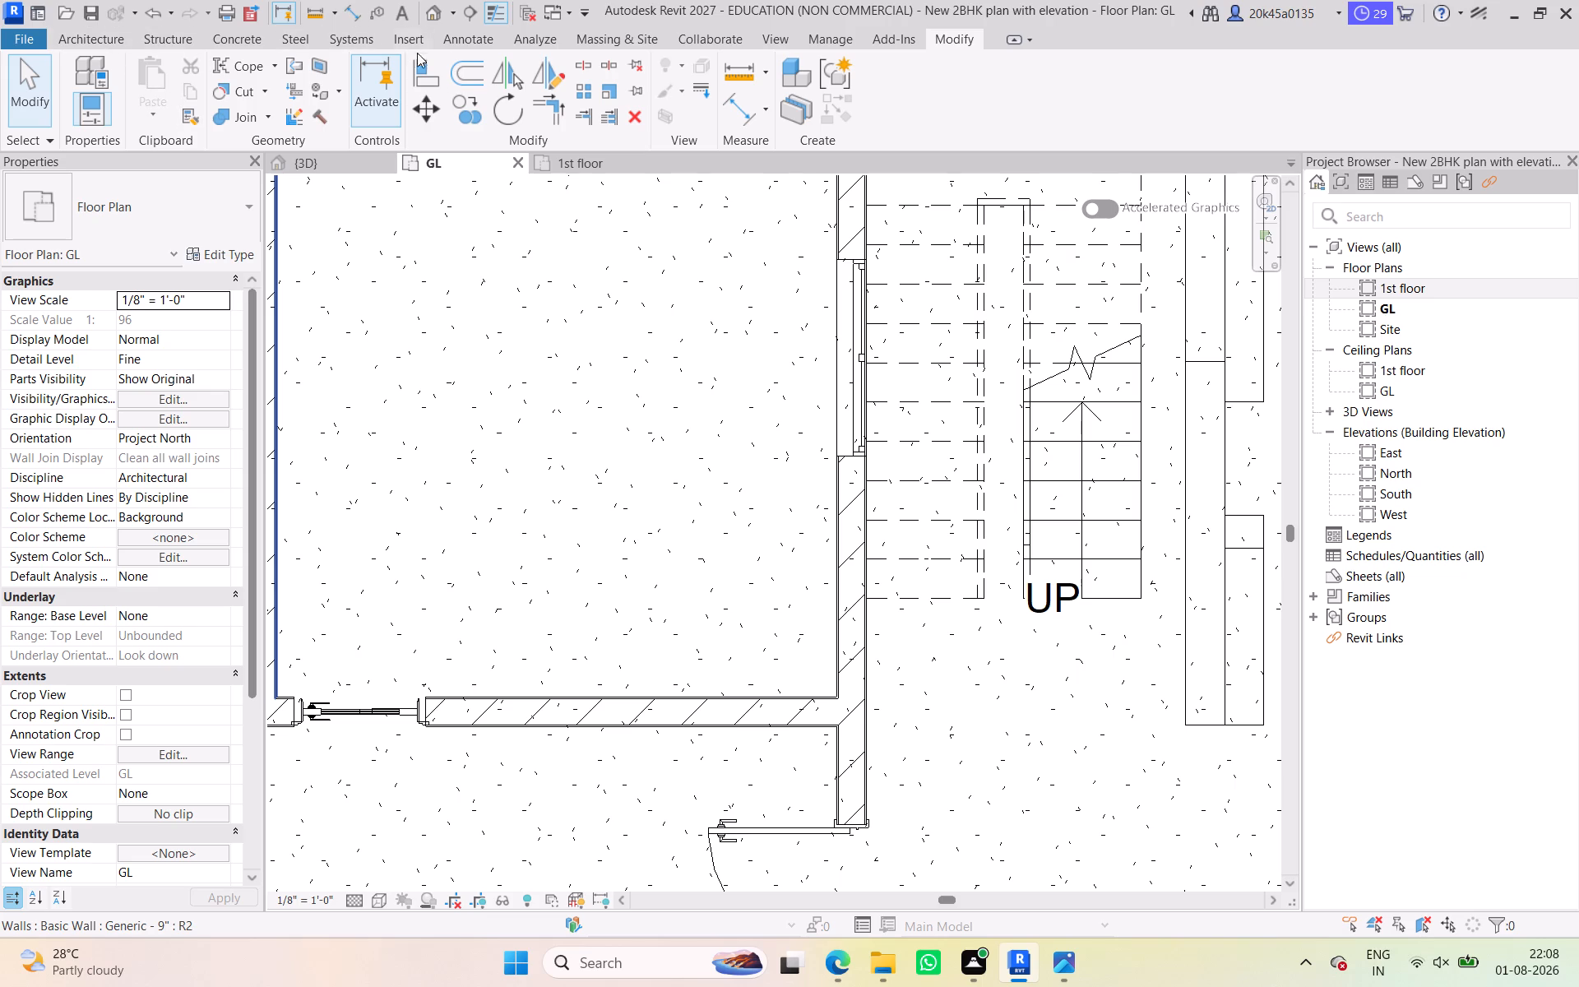
pyautogui.click(578, 63)
pyautogui.scroll(5, 832, 366)
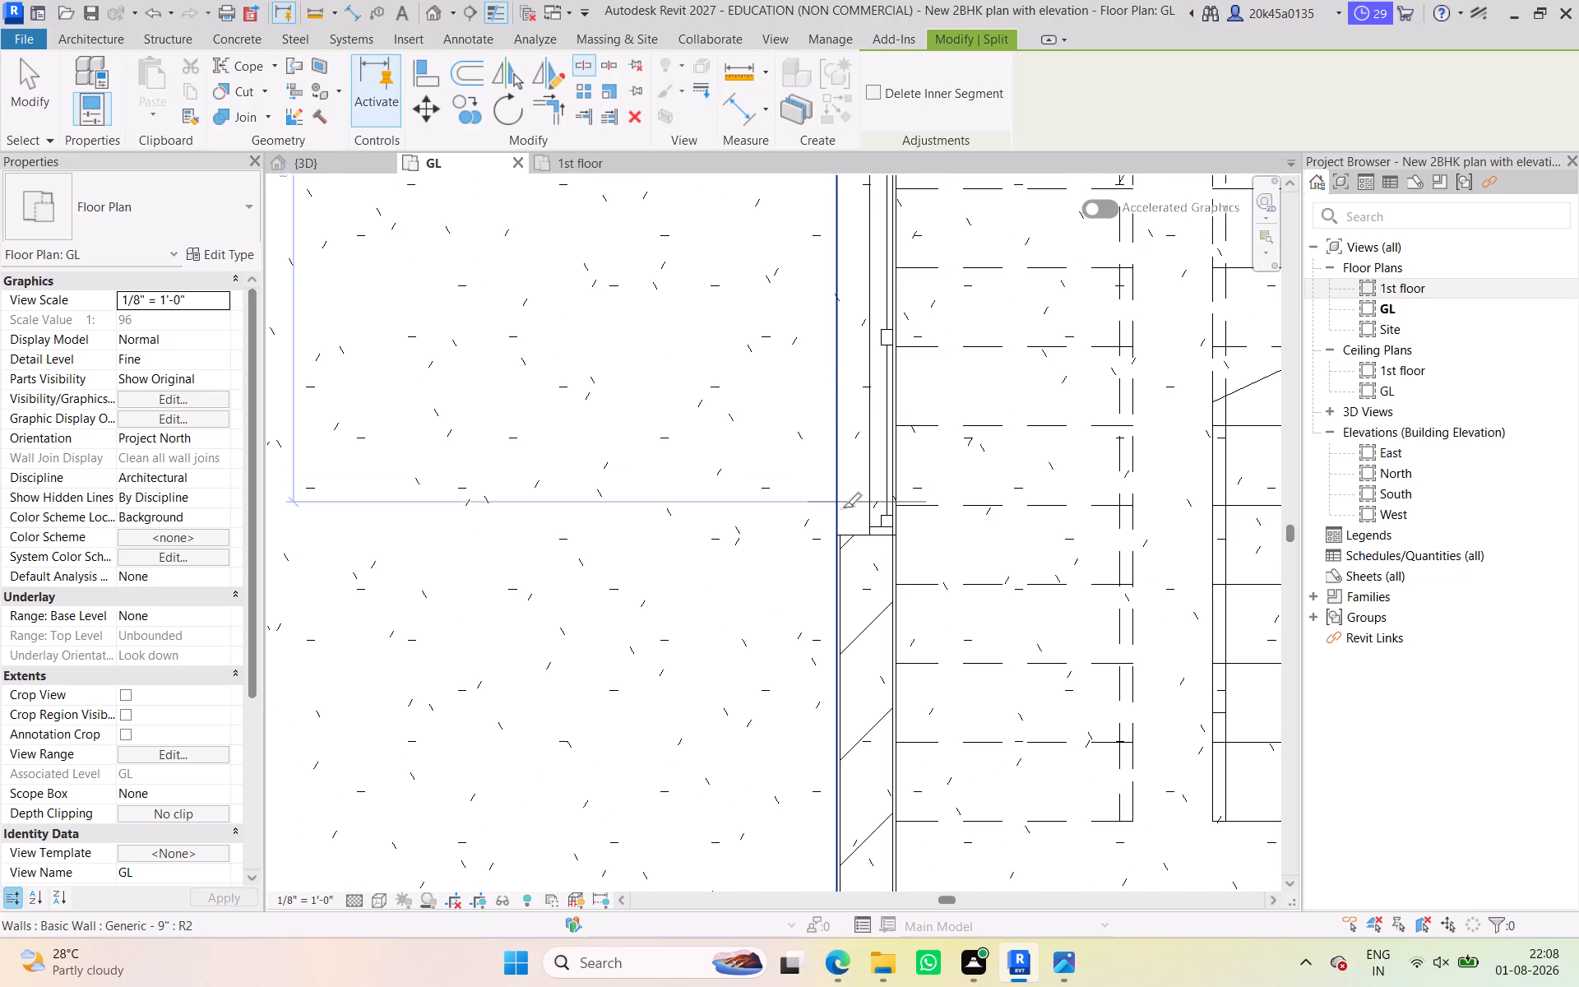
pyautogui.scroll(10, 843, 544)
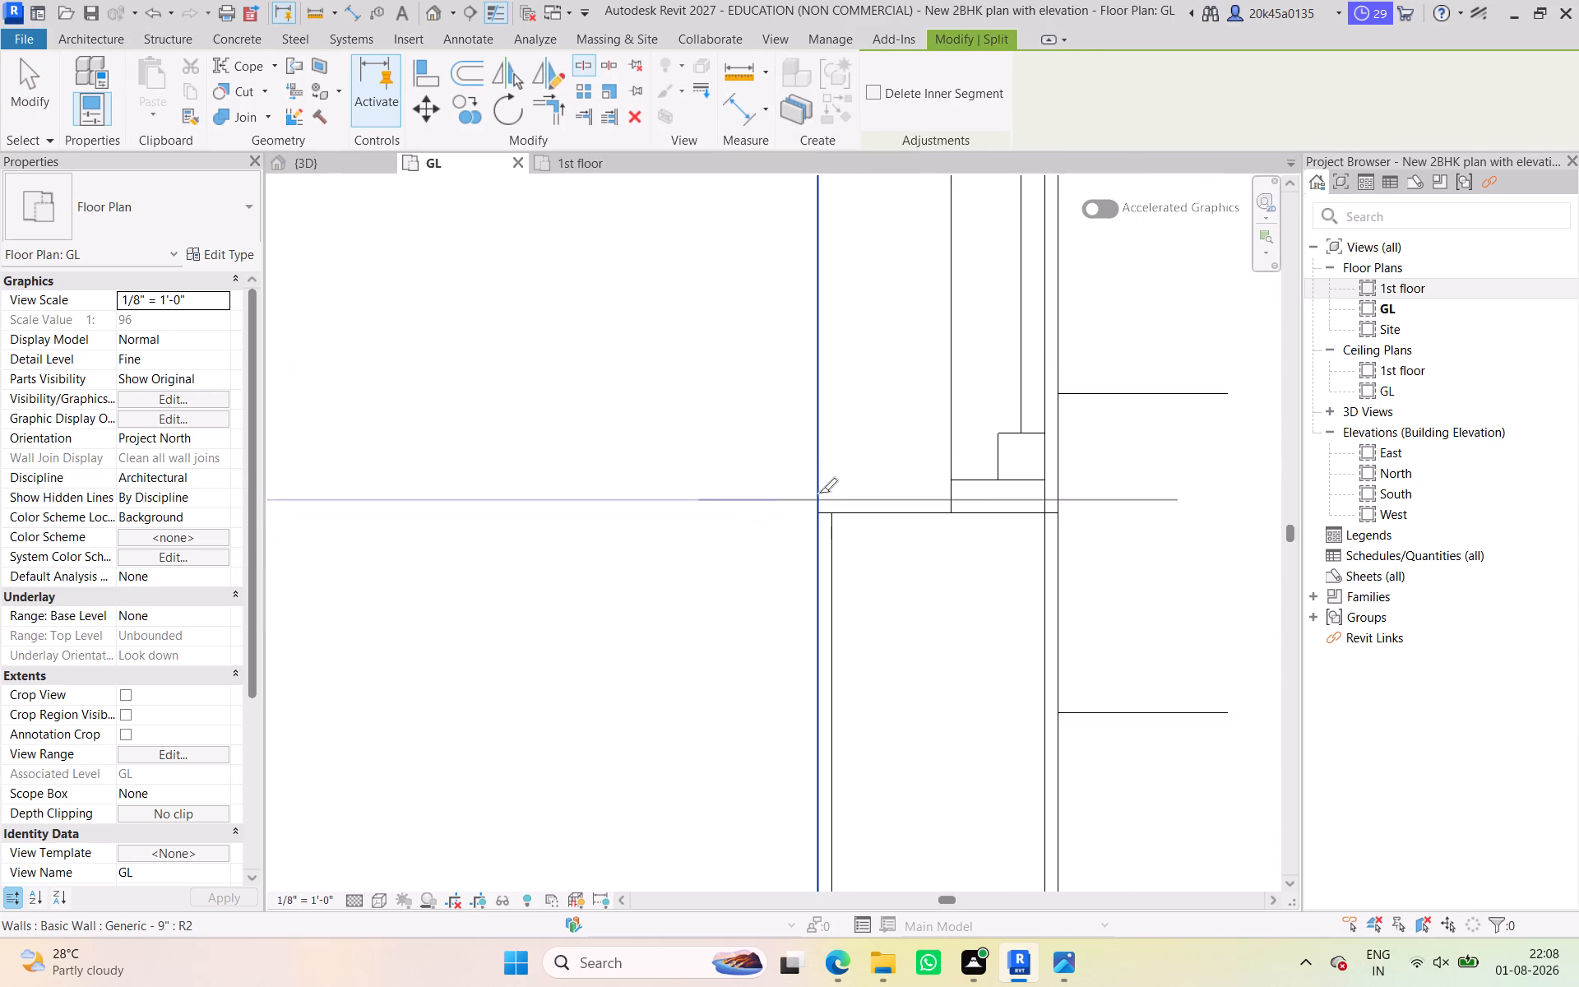
pyautogui.click(815, 511)
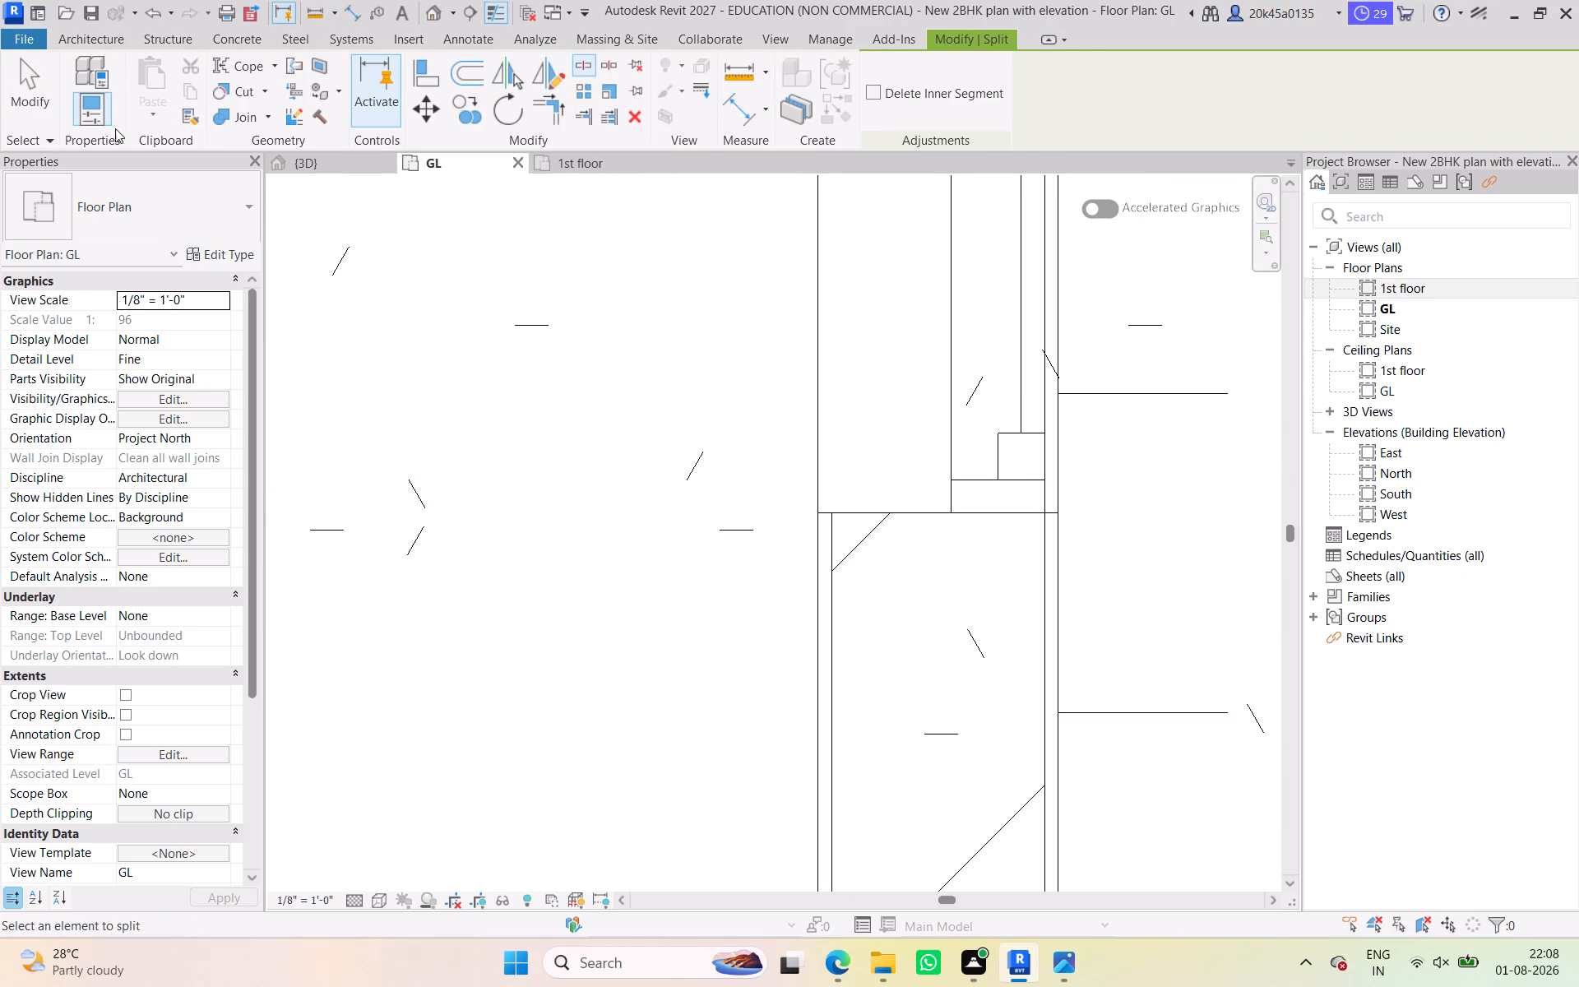
pyautogui.click(48, 88)
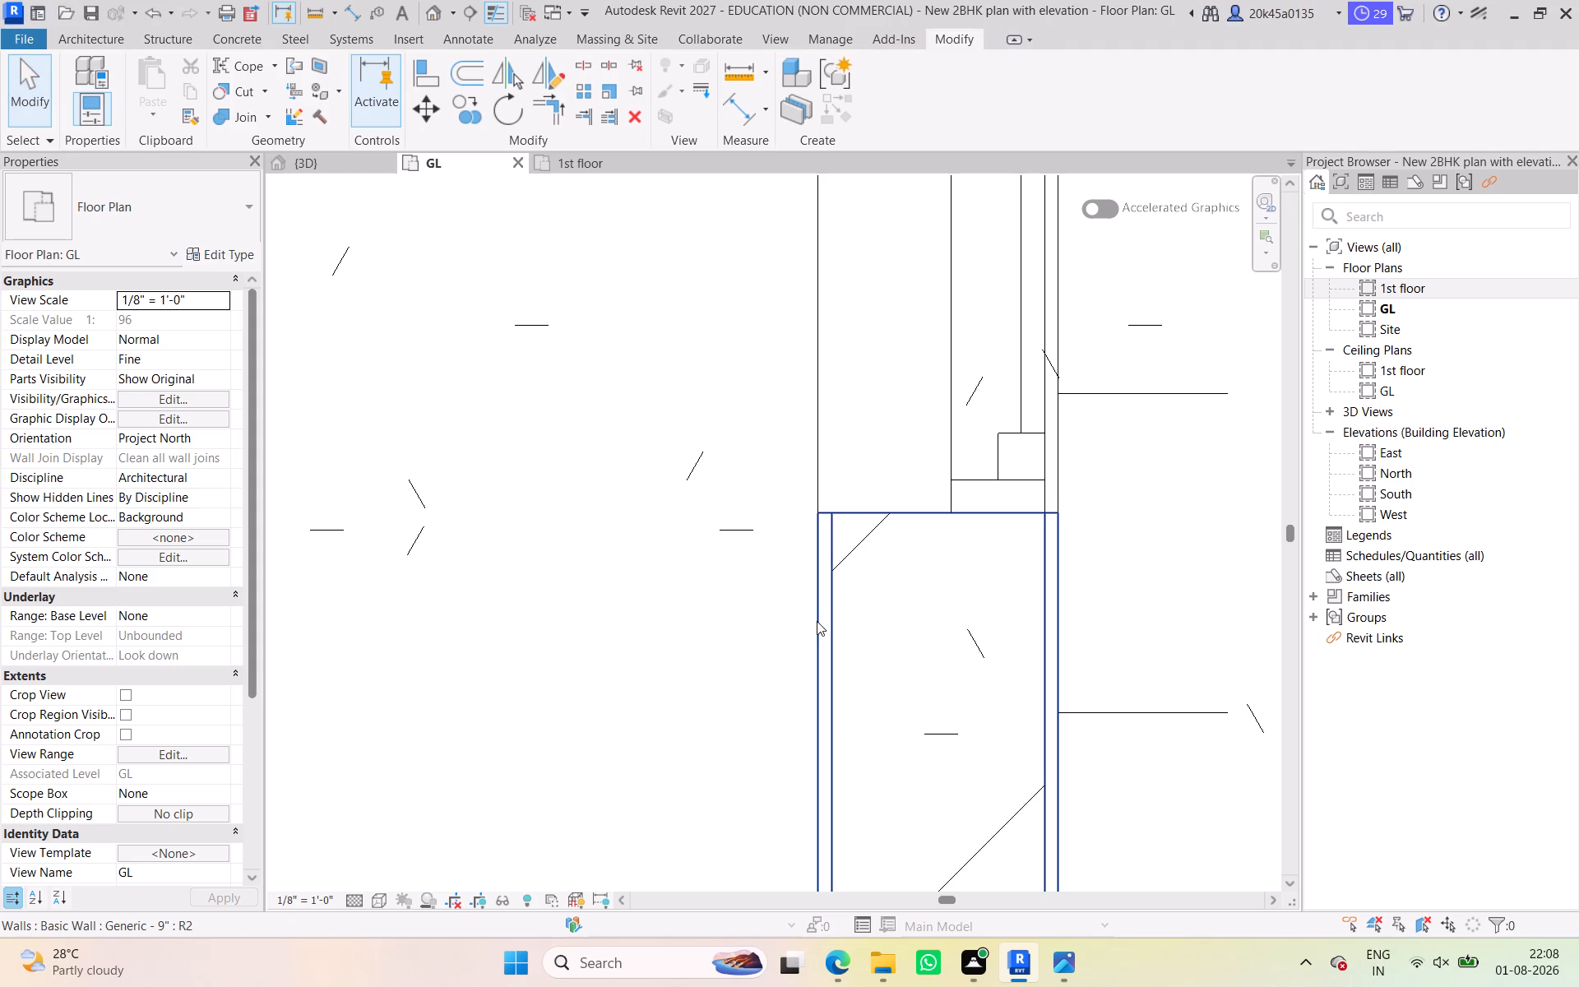
# Open the East elevation and view the gate, boundary wall and front facade.
pyautogui.scroll(-5, 817, 616)
pyautogui.scroll(-3, 792, 467)
pyautogui.moveTo(792, 467); pyautogui.dragTo(775, 356, button='middle')
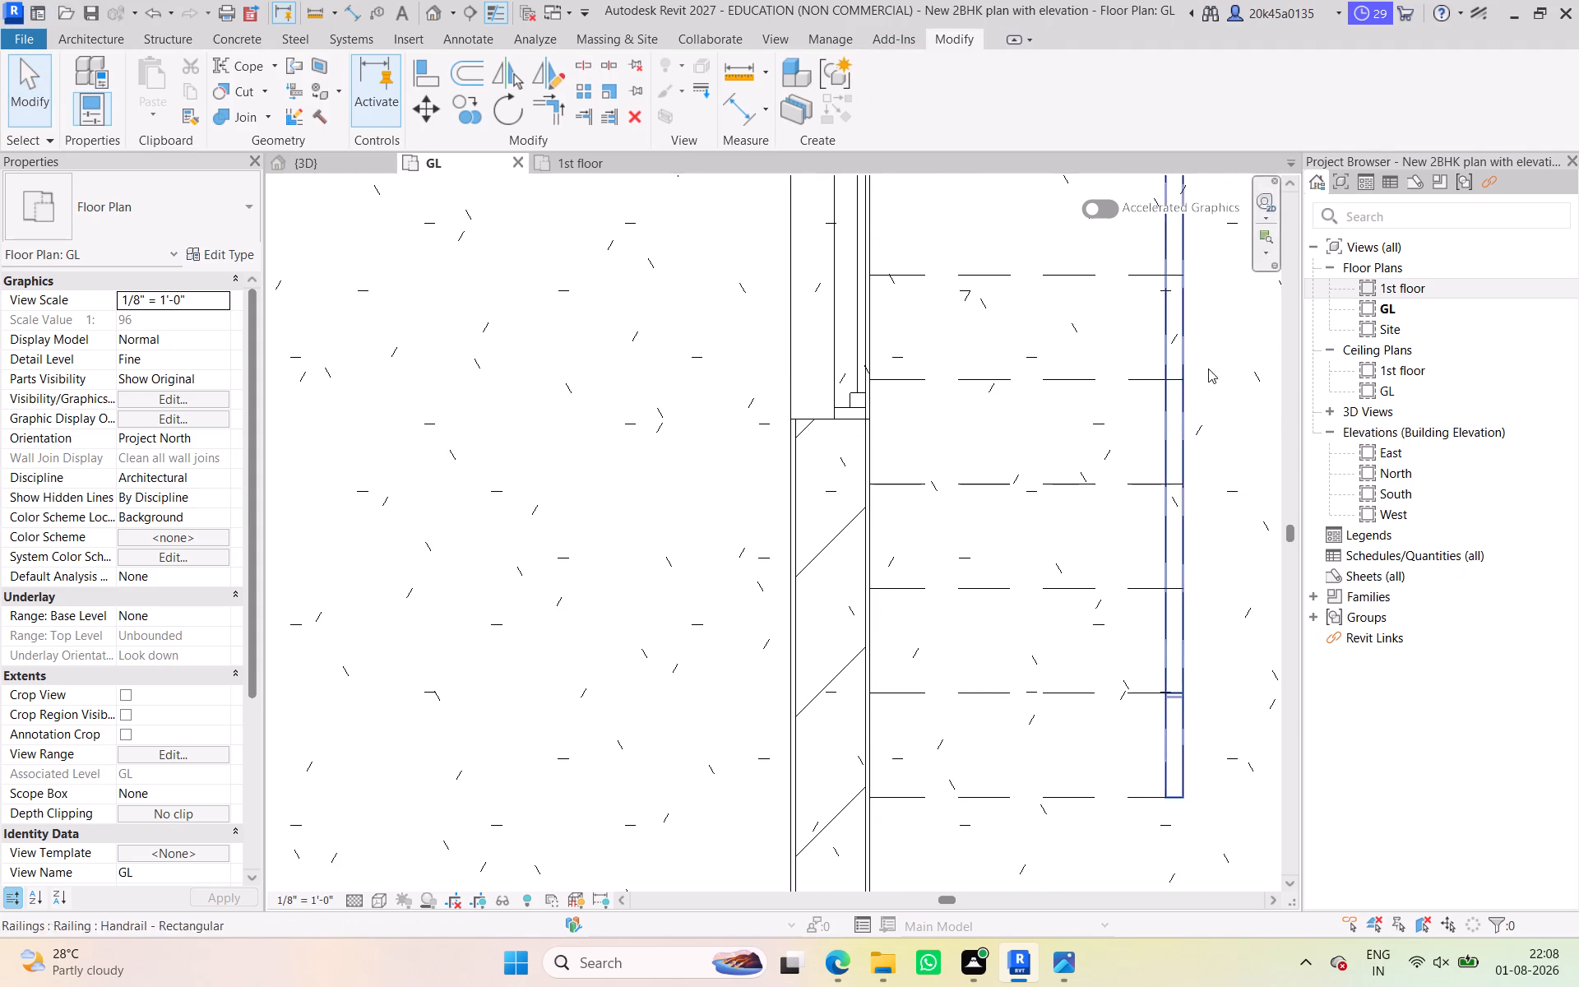
pyautogui.doubleClick(1405, 450)
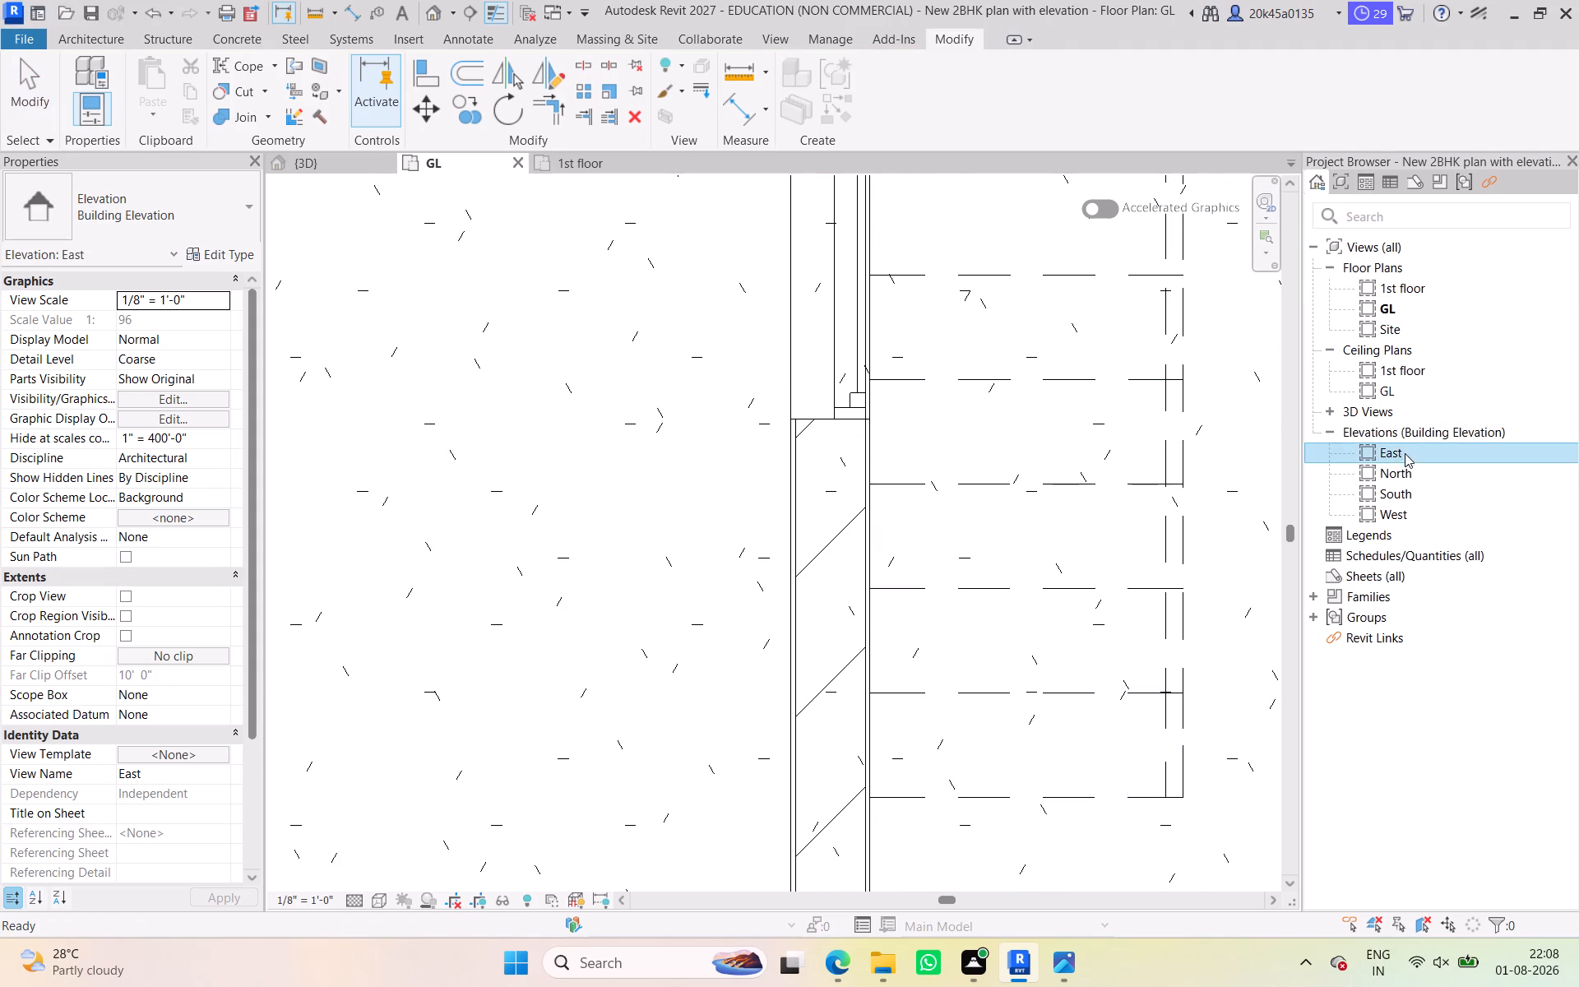
pyautogui.scroll(5, 823, 605)
pyautogui.moveTo(823, 610); pyautogui.dragTo(932, 800, button='middle')
pyautogui.scroll(5, 845, 752)
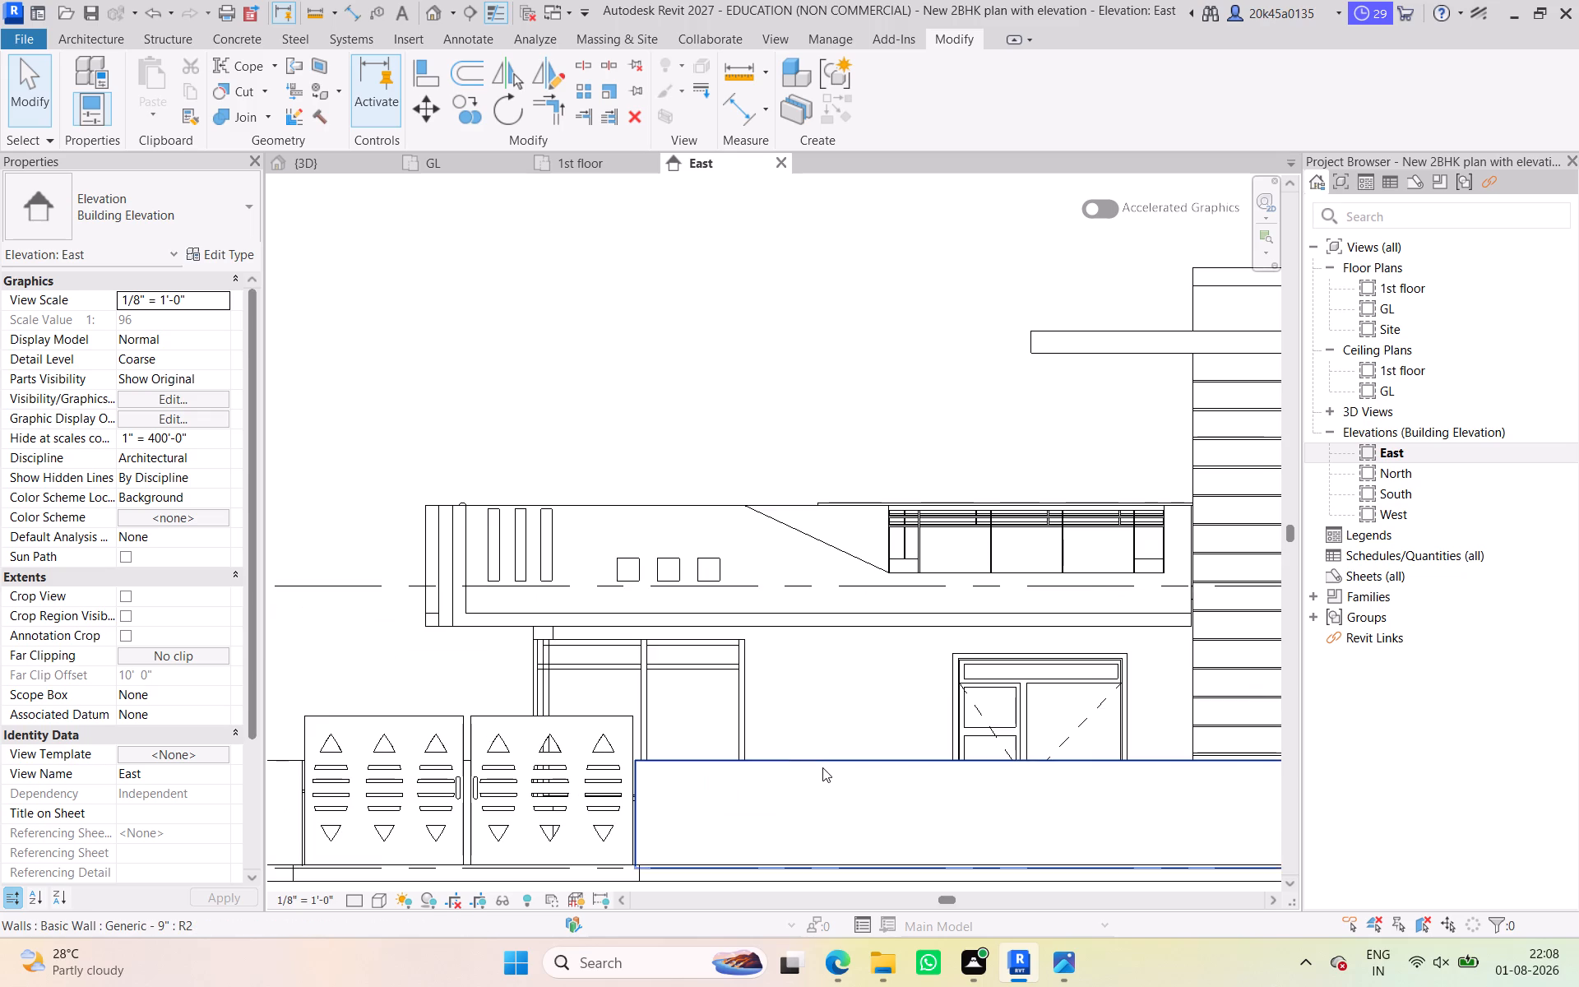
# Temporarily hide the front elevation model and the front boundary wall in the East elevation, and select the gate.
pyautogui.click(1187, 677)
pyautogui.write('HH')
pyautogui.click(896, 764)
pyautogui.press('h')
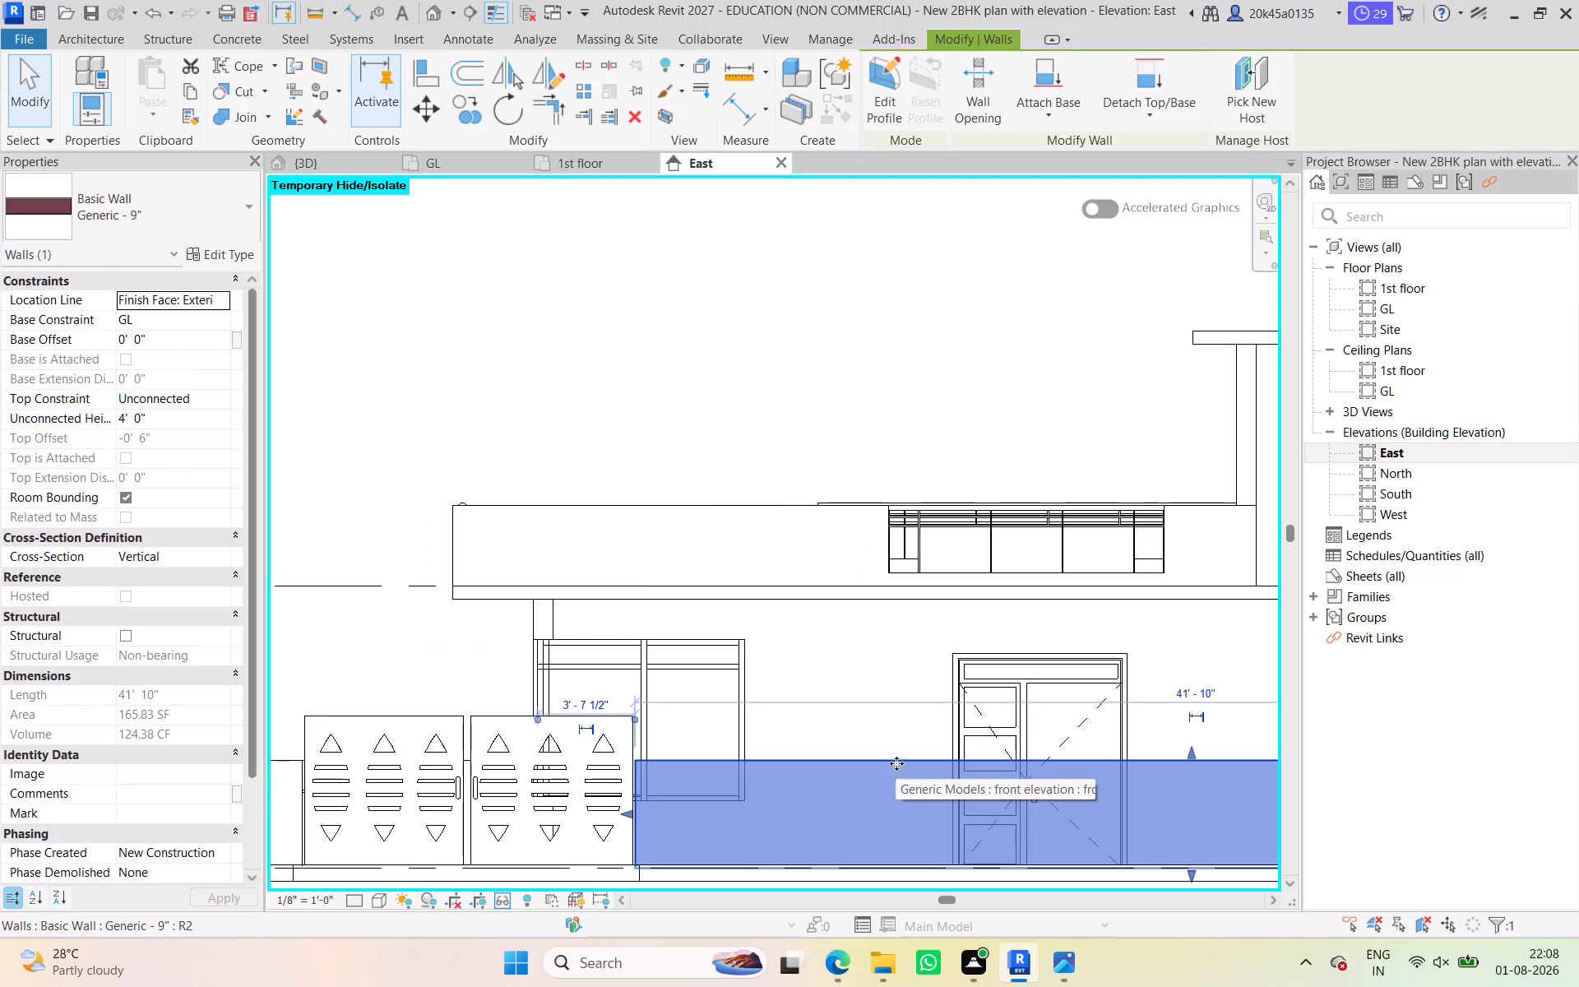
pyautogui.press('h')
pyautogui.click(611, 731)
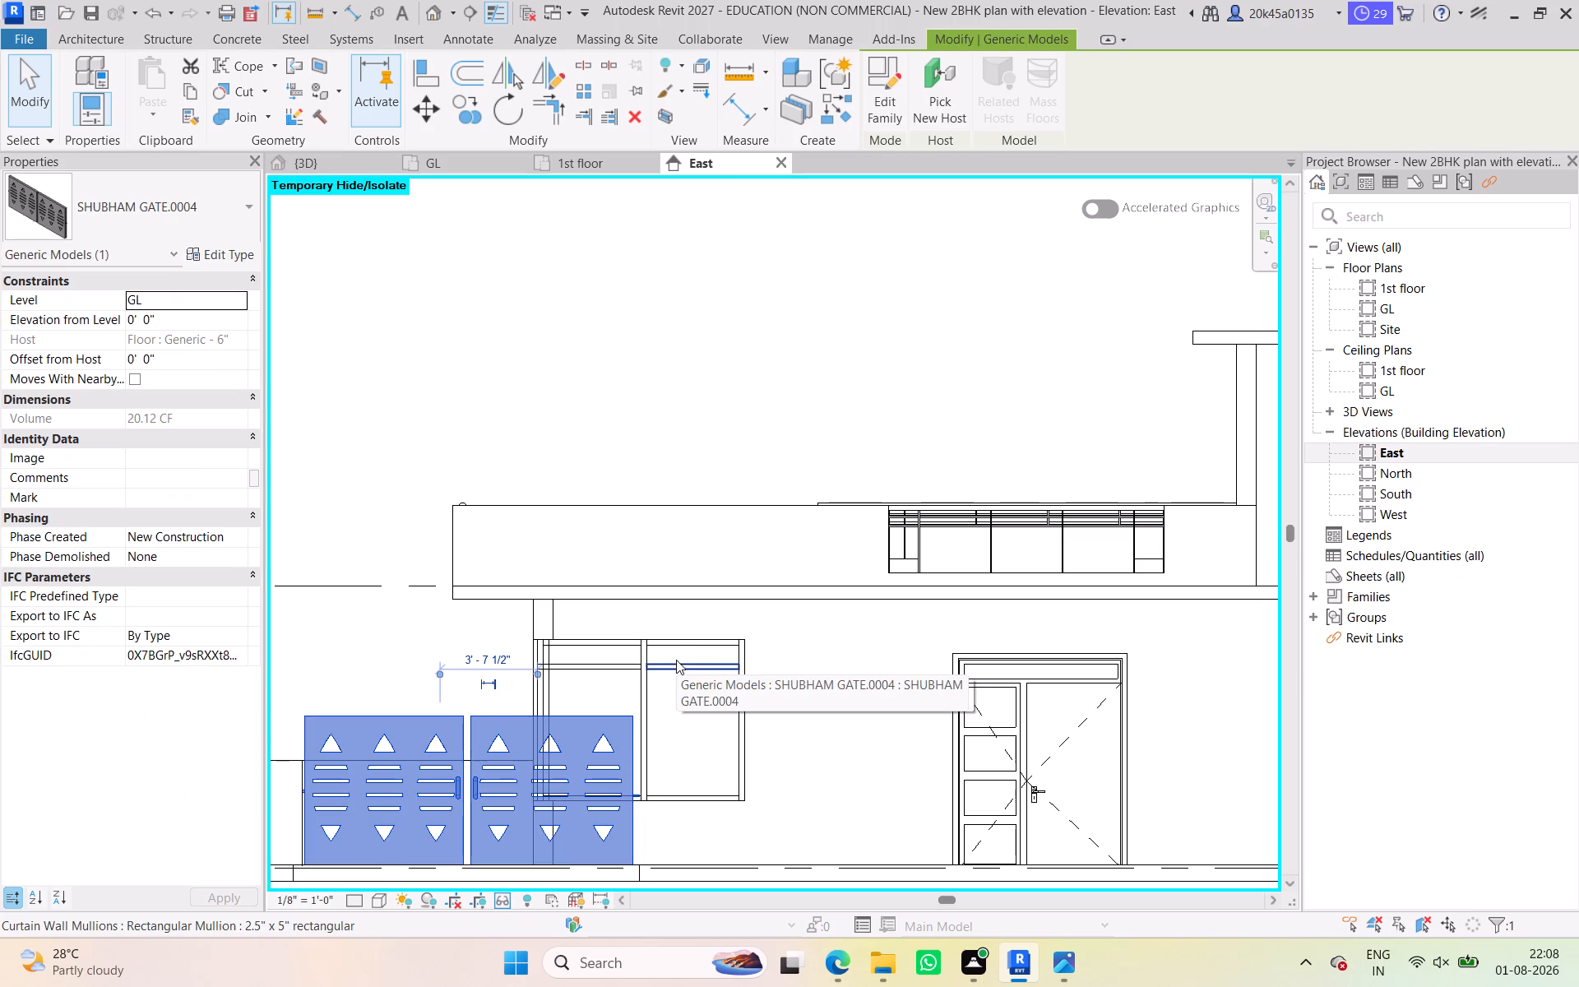
# Save the project.
pyautogui.hotkey('ctrl', 's')
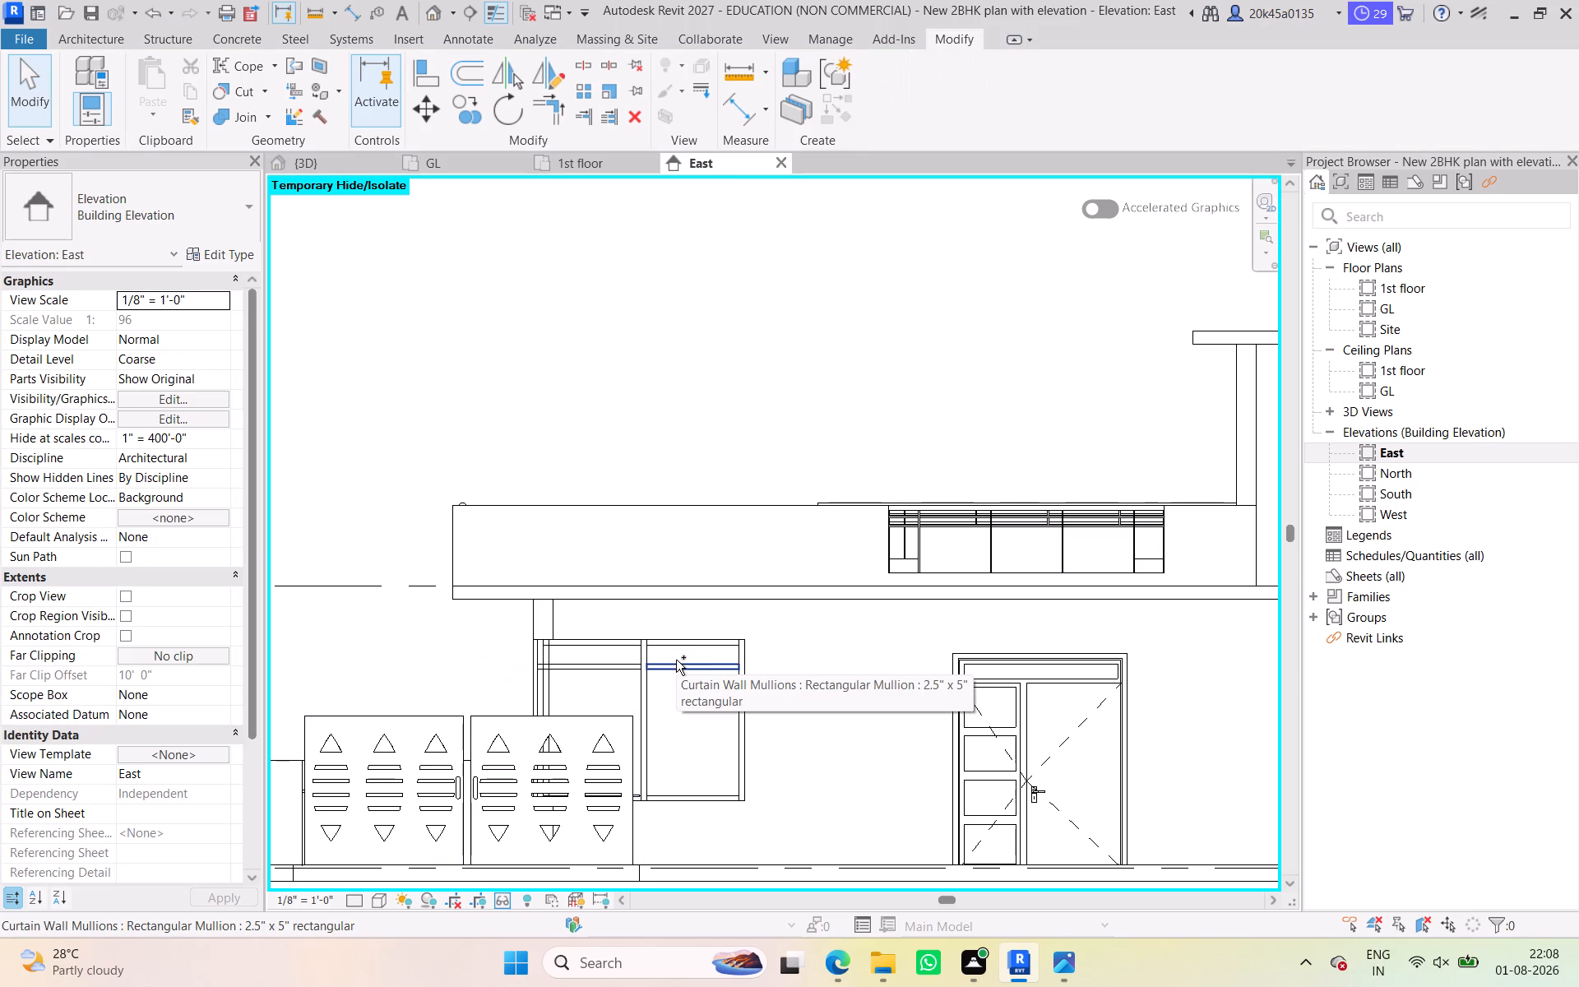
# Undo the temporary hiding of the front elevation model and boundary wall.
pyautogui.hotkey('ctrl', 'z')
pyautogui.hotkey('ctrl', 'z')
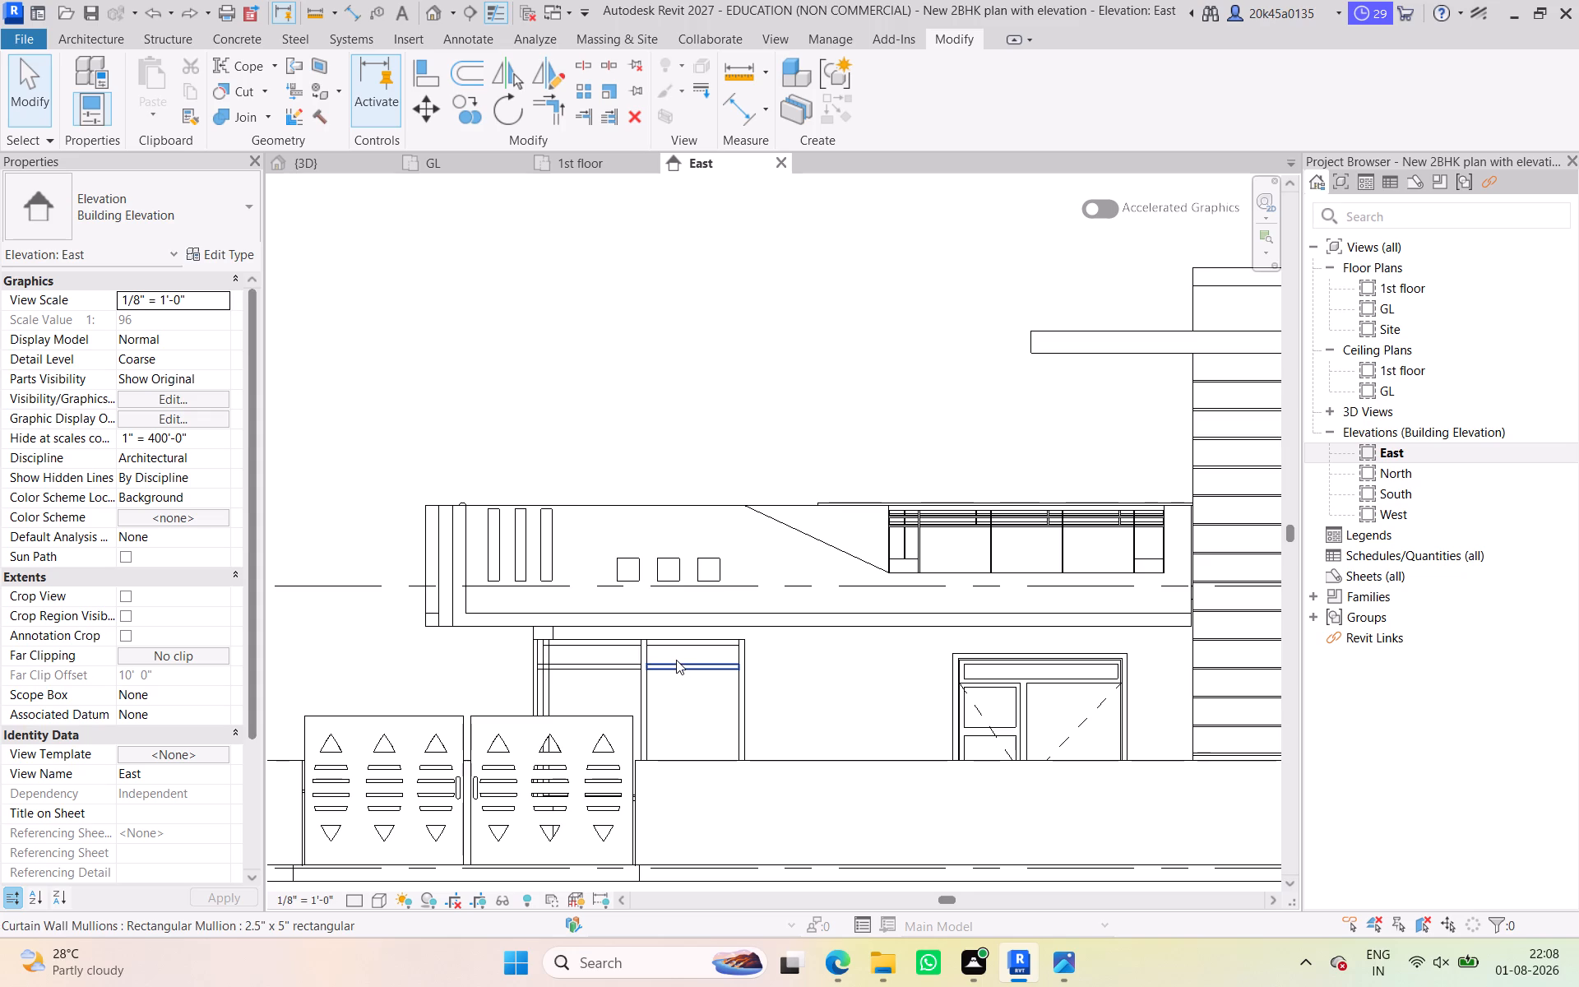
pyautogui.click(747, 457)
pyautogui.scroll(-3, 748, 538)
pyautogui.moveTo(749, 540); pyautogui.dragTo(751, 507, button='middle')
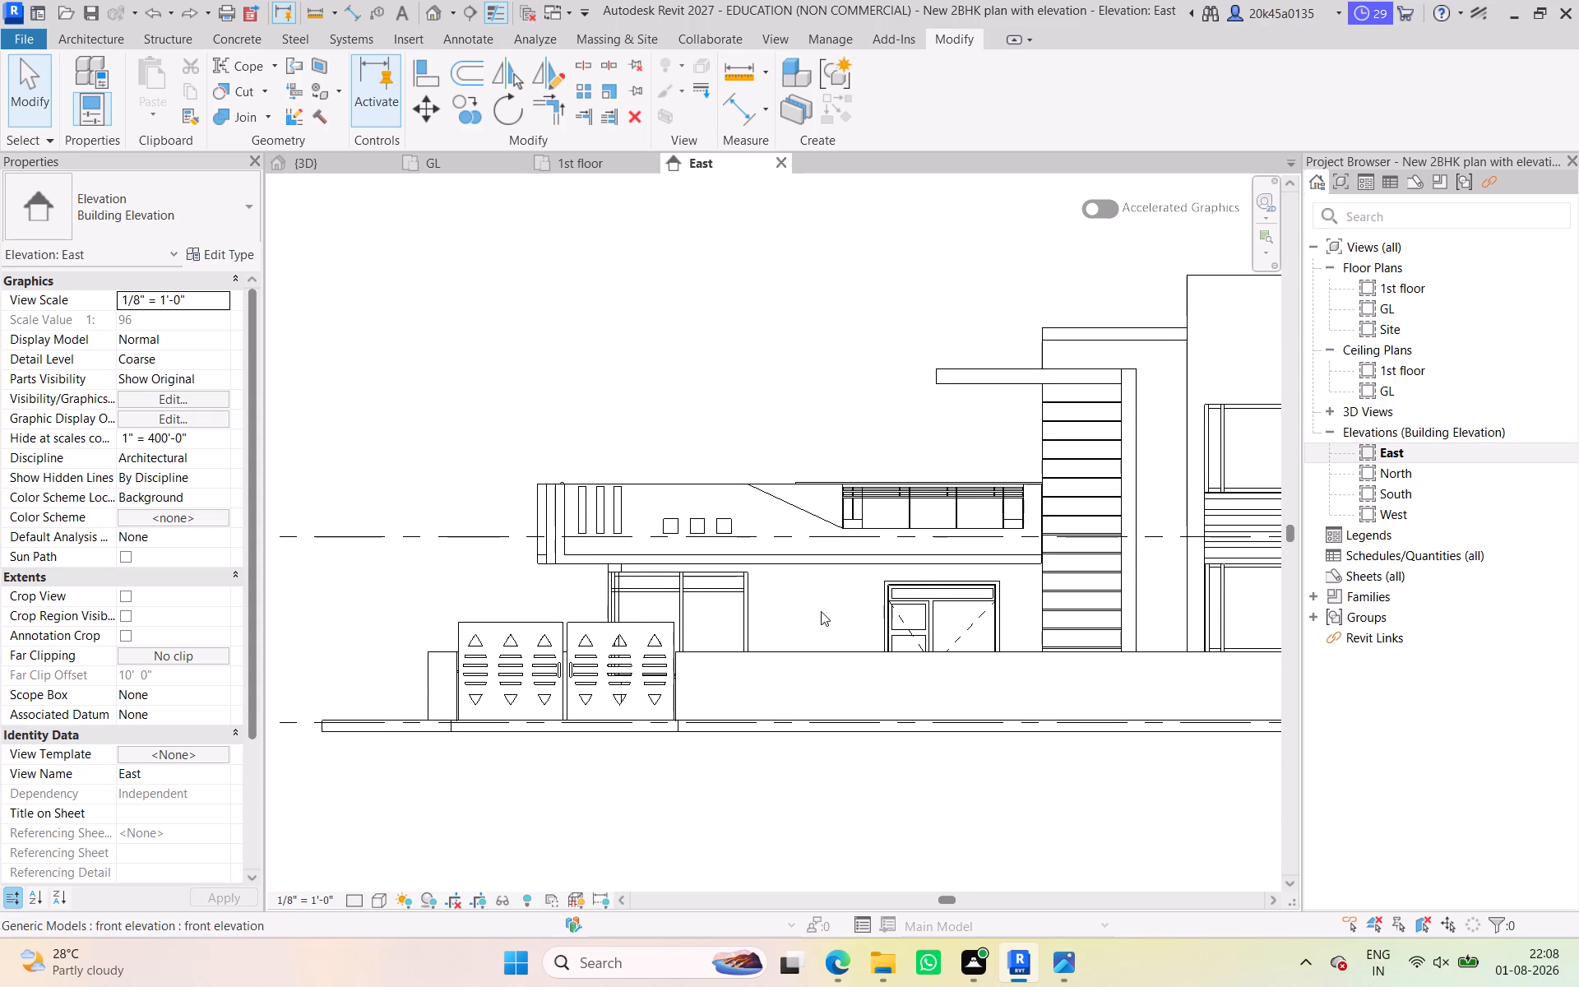
# Switch to the 1st floor plan and view its whole layout.
pyautogui.click(579, 161)
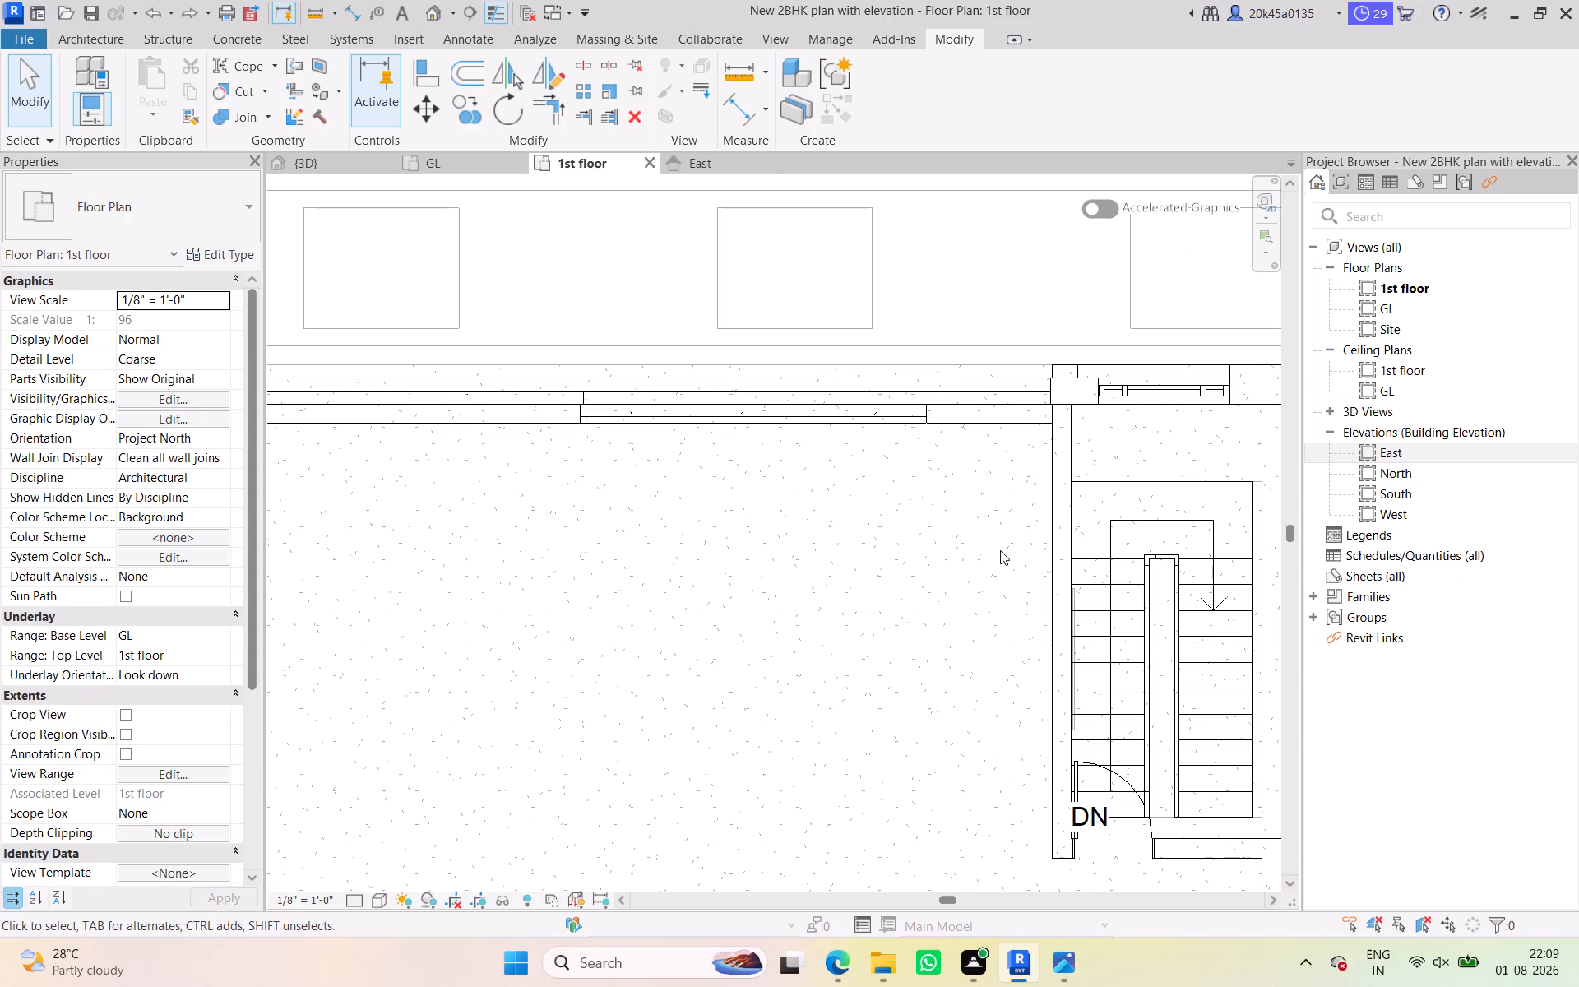
pyautogui.scroll(-4, 998, 545)
pyautogui.moveTo(993, 526); pyautogui.dragTo(845, 336, button='middle')
pyautogui.scroll(-2, 854, 389)
pyautogui.moveTo(854, 388); pyautogui.dragTo(729, 318, button='middle')
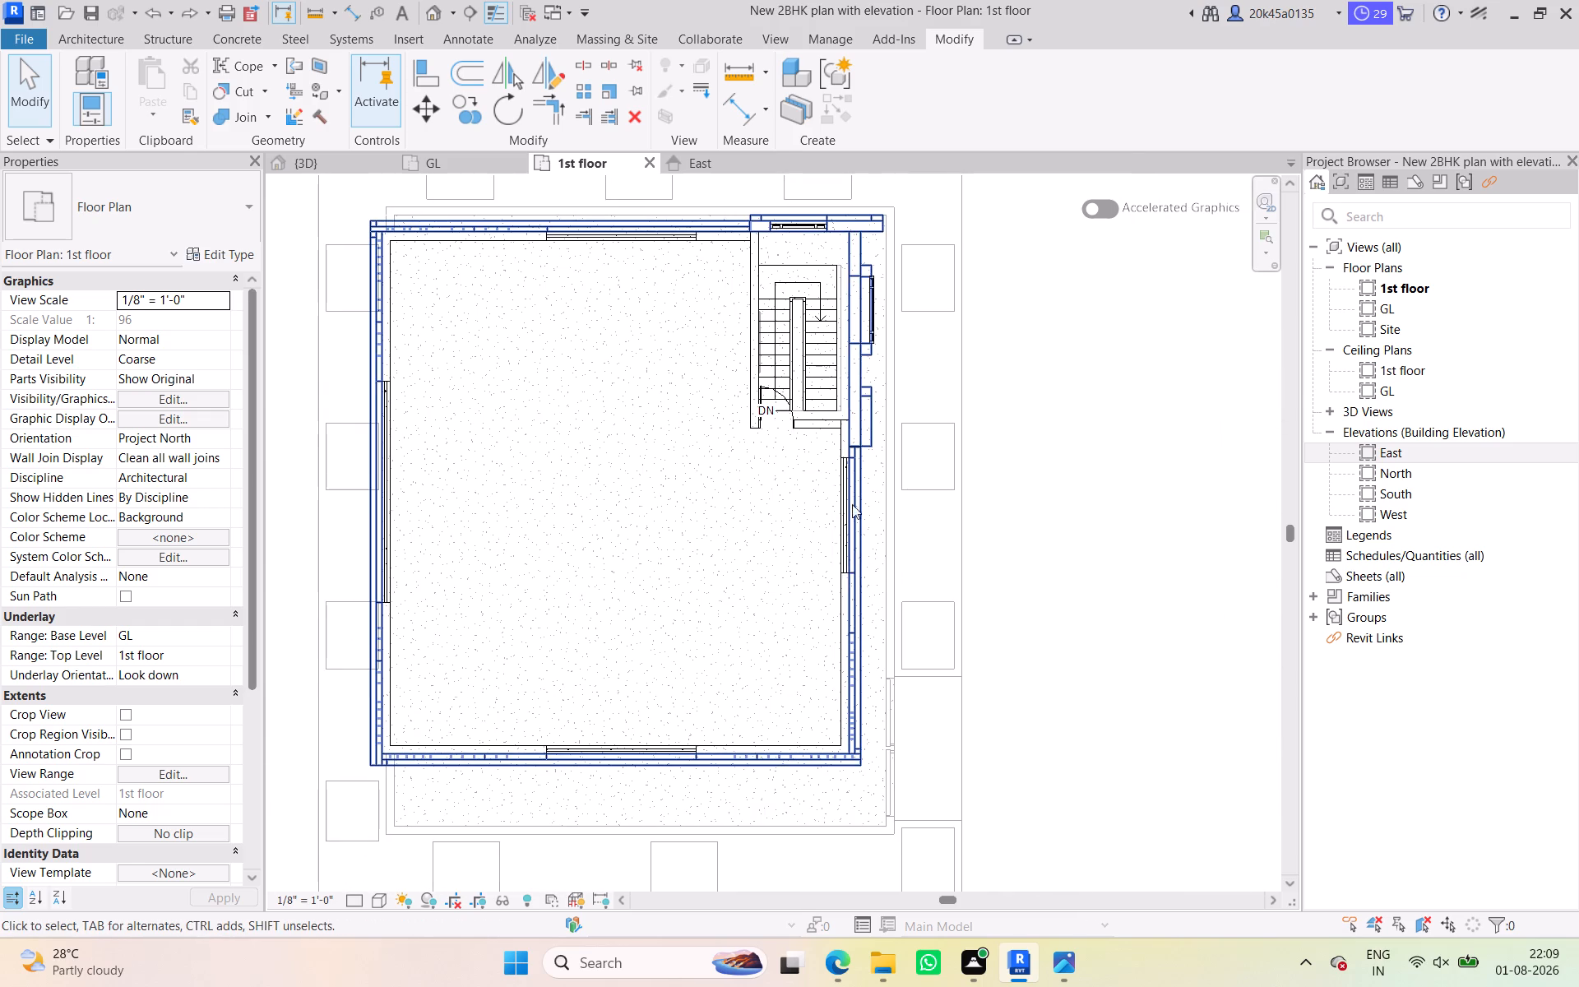
# From the GL plan, isolate the split wall containing the main entrance door in the 3D view with a Selection Box.
pyautogui.click(479, 170)
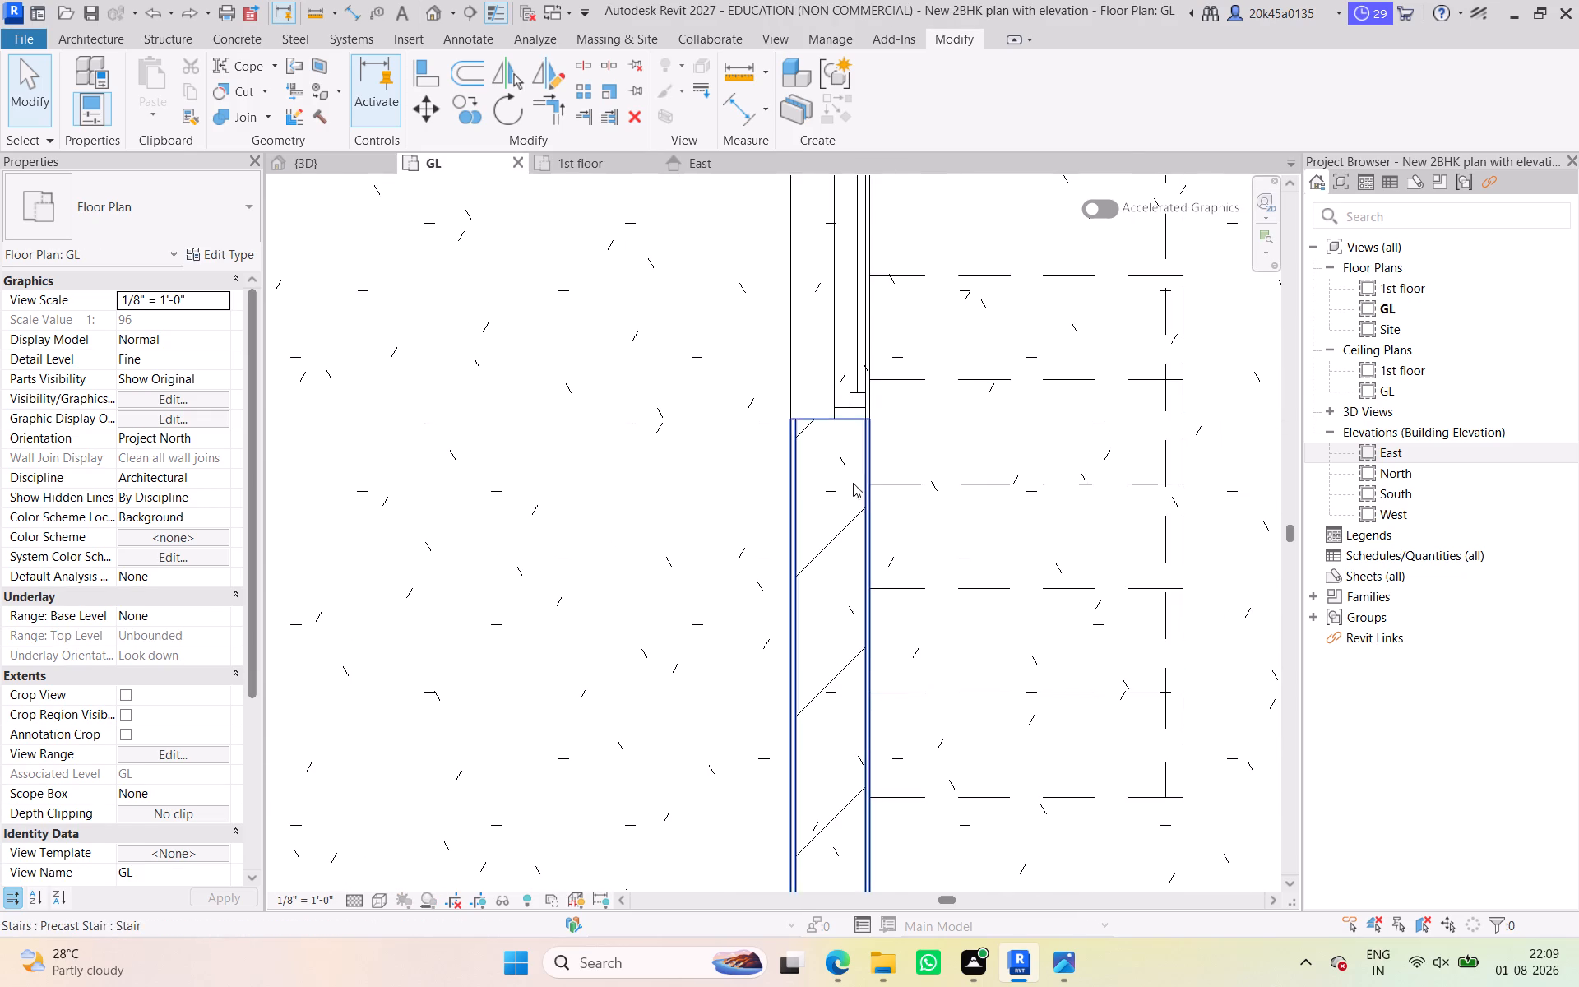
pyautogui.scroll(-3, 854, 475)
pyautogui.moveTo(850, 440); pyautogui.dragTo(810, 227, button='middle')
pyautogui.scroll(-5, 798, 387)
pyautogui.moveTo(796, 371); pyautogui.dragTo(796, 235, button='middle')
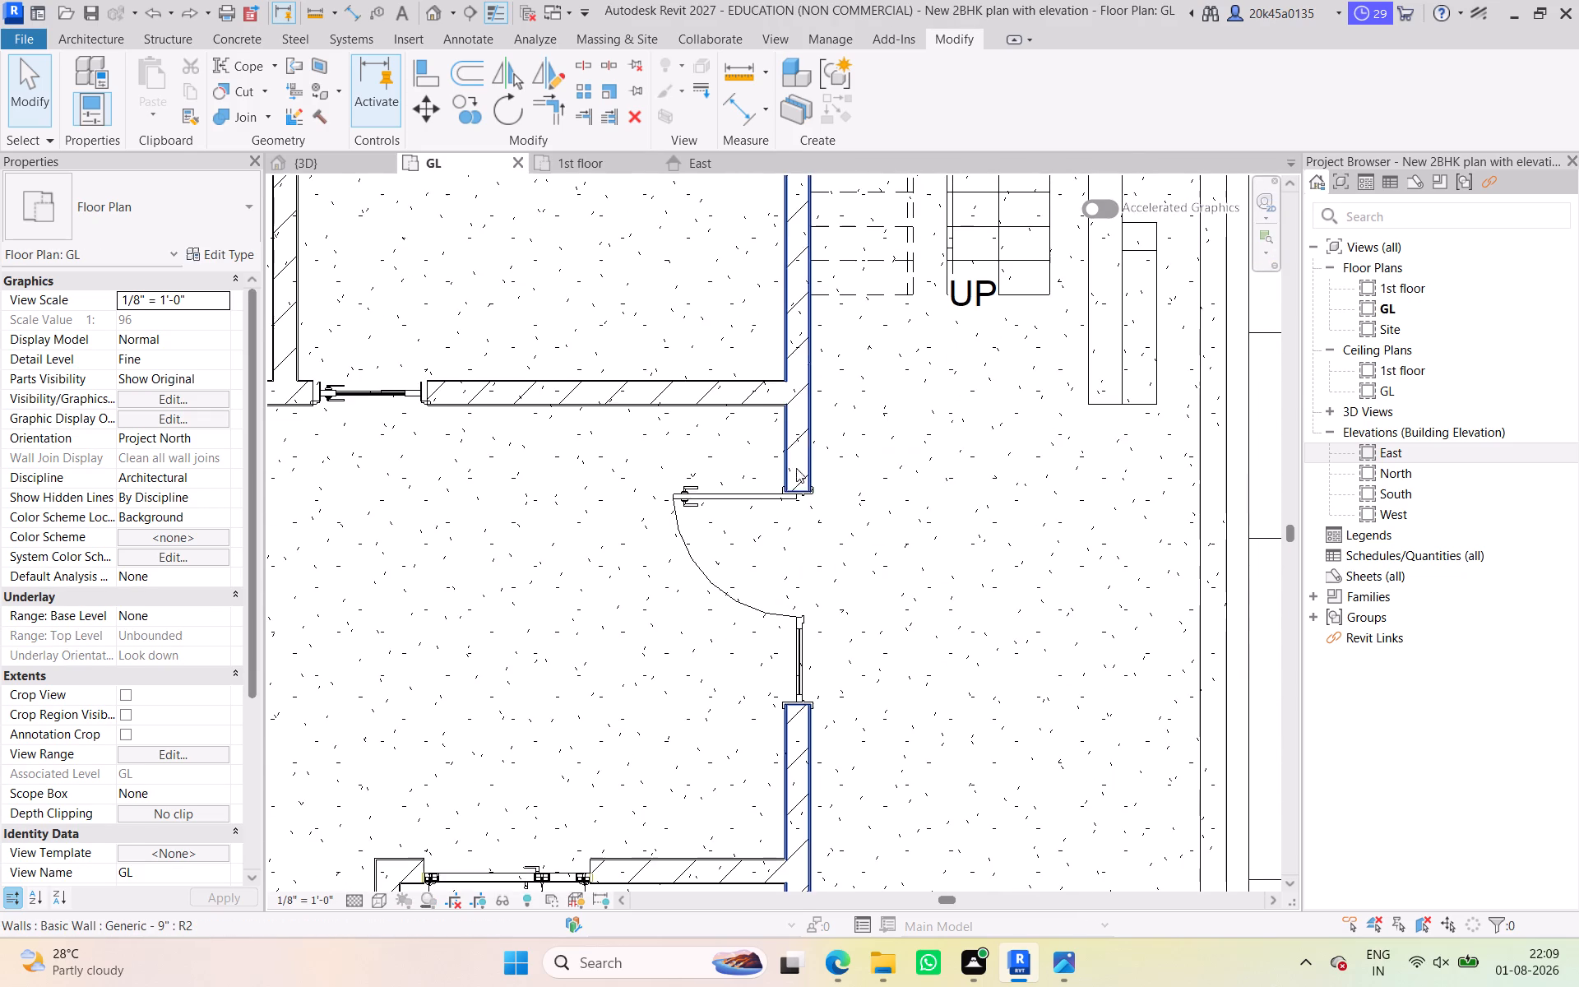
pyautogui.scroll(-4, 824, 706)
pyautogui.moveTo(824, 689); pyautogui.dragTo(828, 655, button='middle')
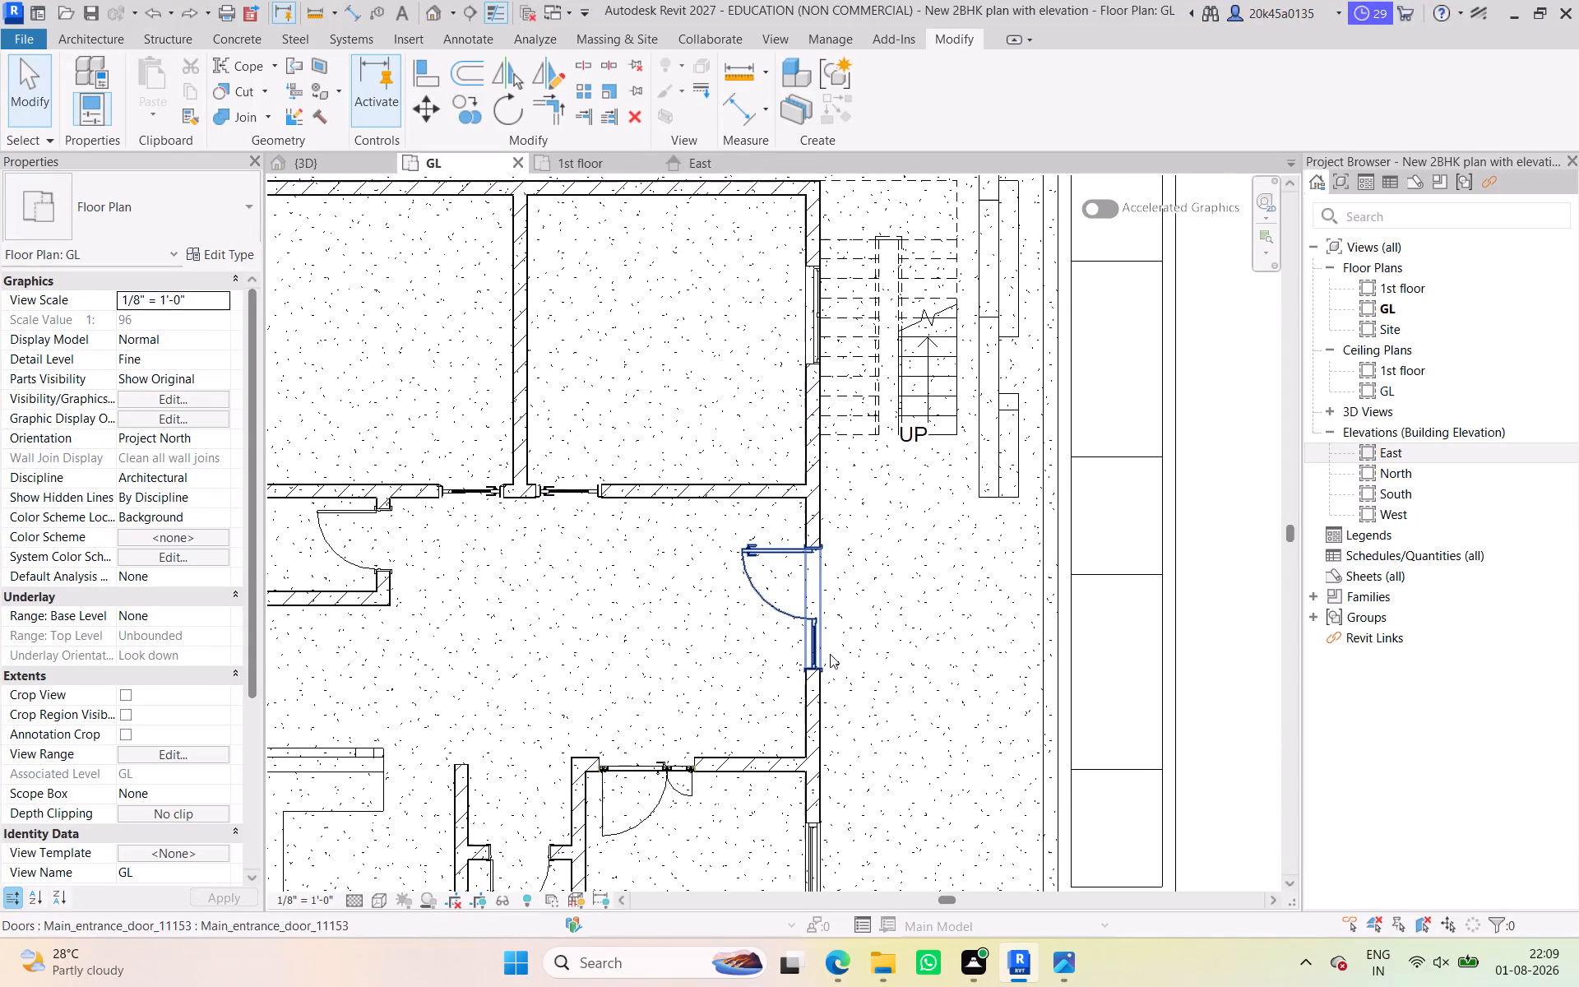
pyautogui.scroll(-3, 814, 717)
pyautogui.moveTo(813, 688); pyautogui.dragTo(890, 451, button='middle')
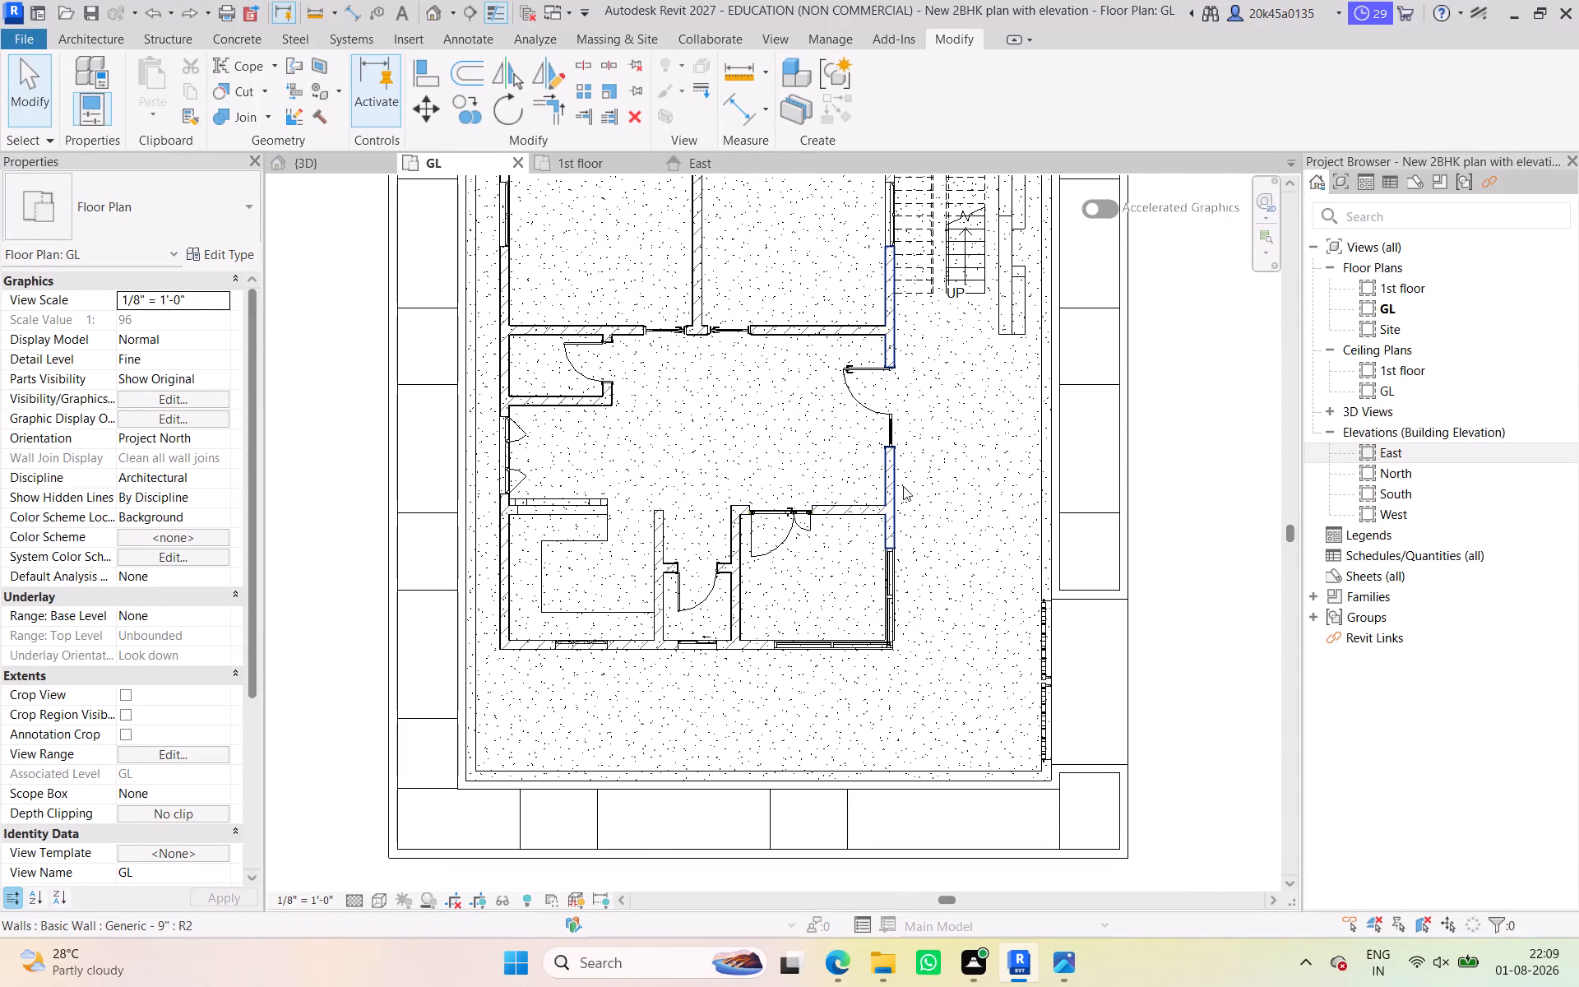
pyautogui.click(899, 483)
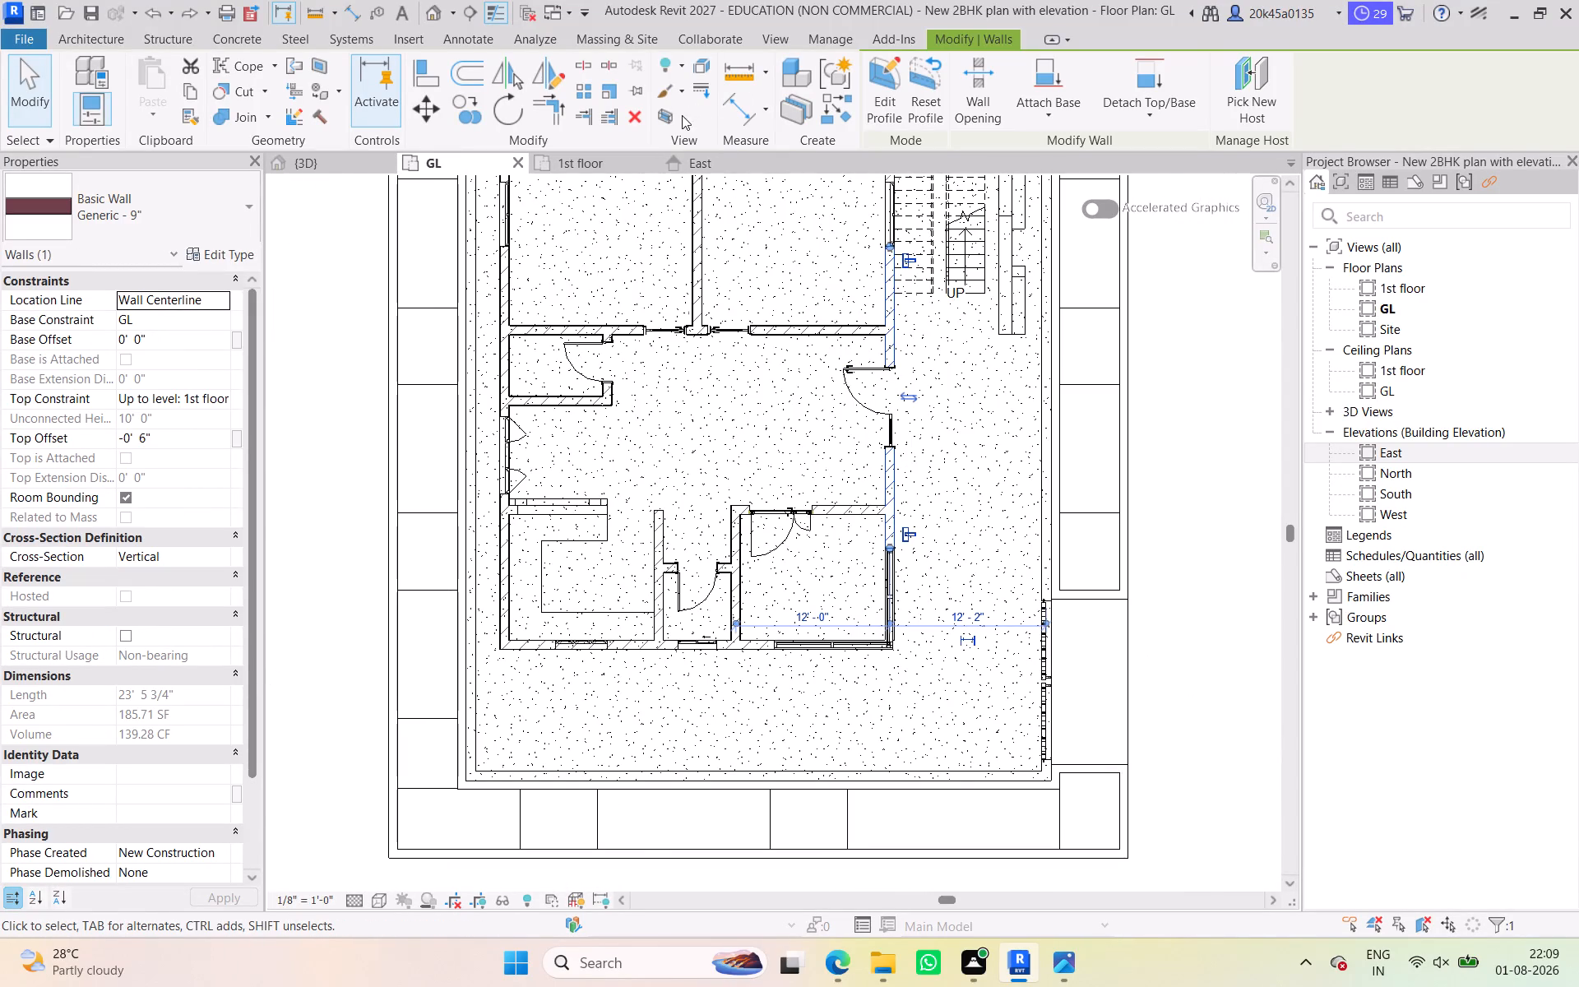
pyautogui.click(674, 122)
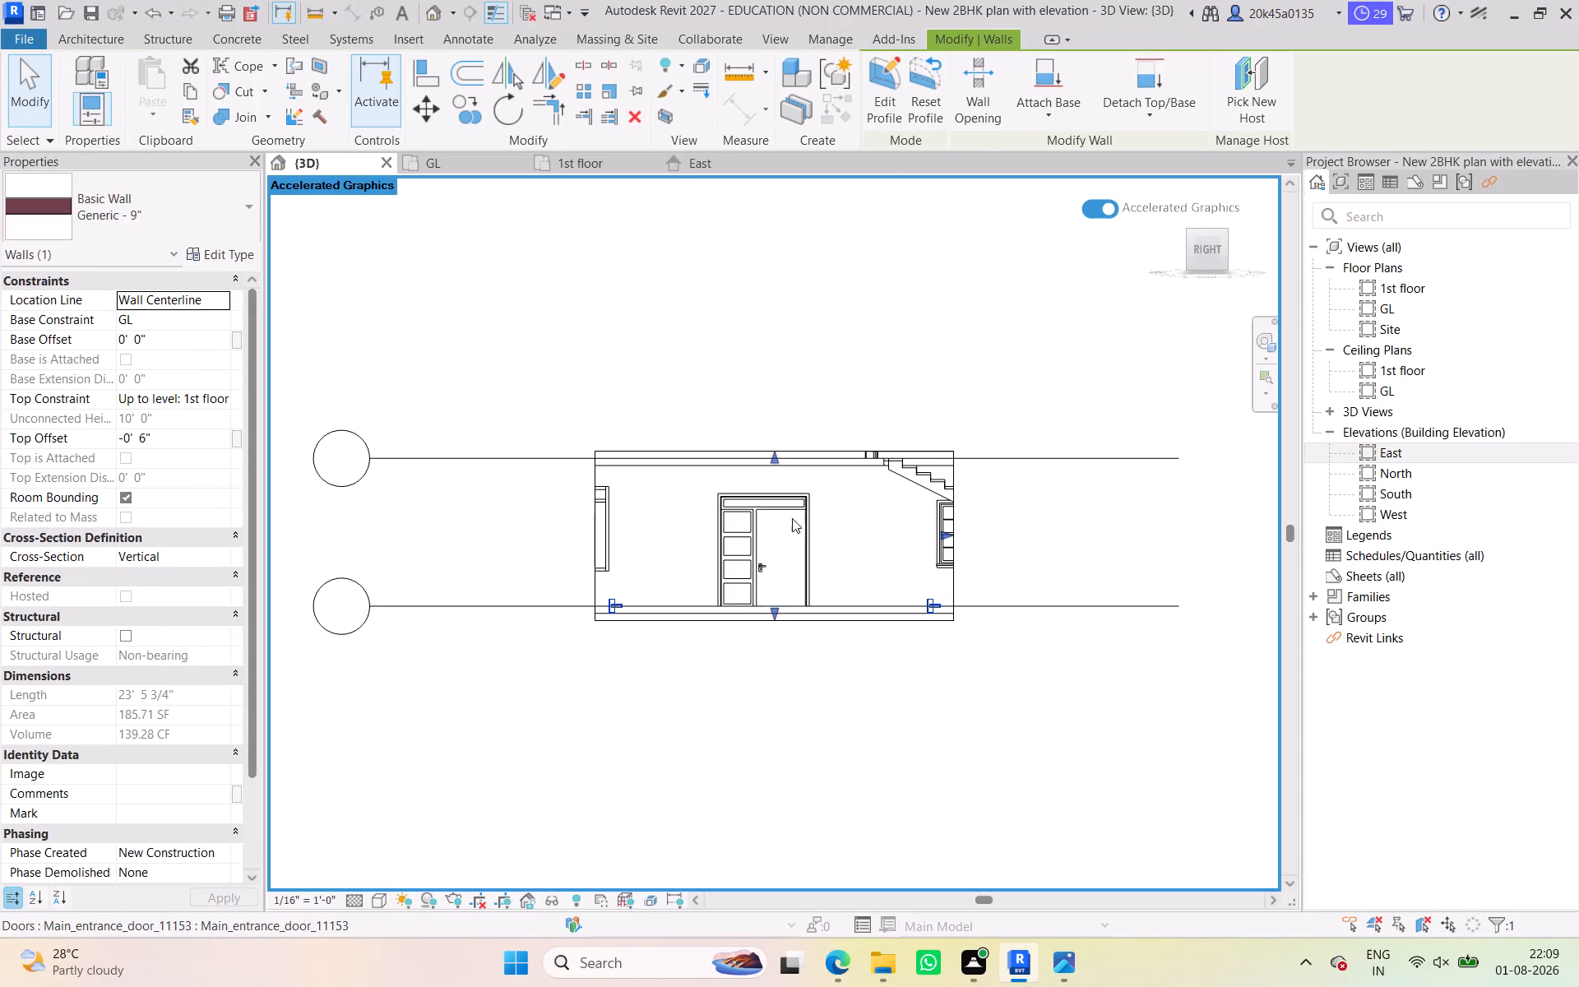
pyautogui.scroll(4, 790, 508)
pyautogui.moveTo(803, 511); pyautogui.dragTo(817, 521, button='middle')
pyautogui.click(724, 324)
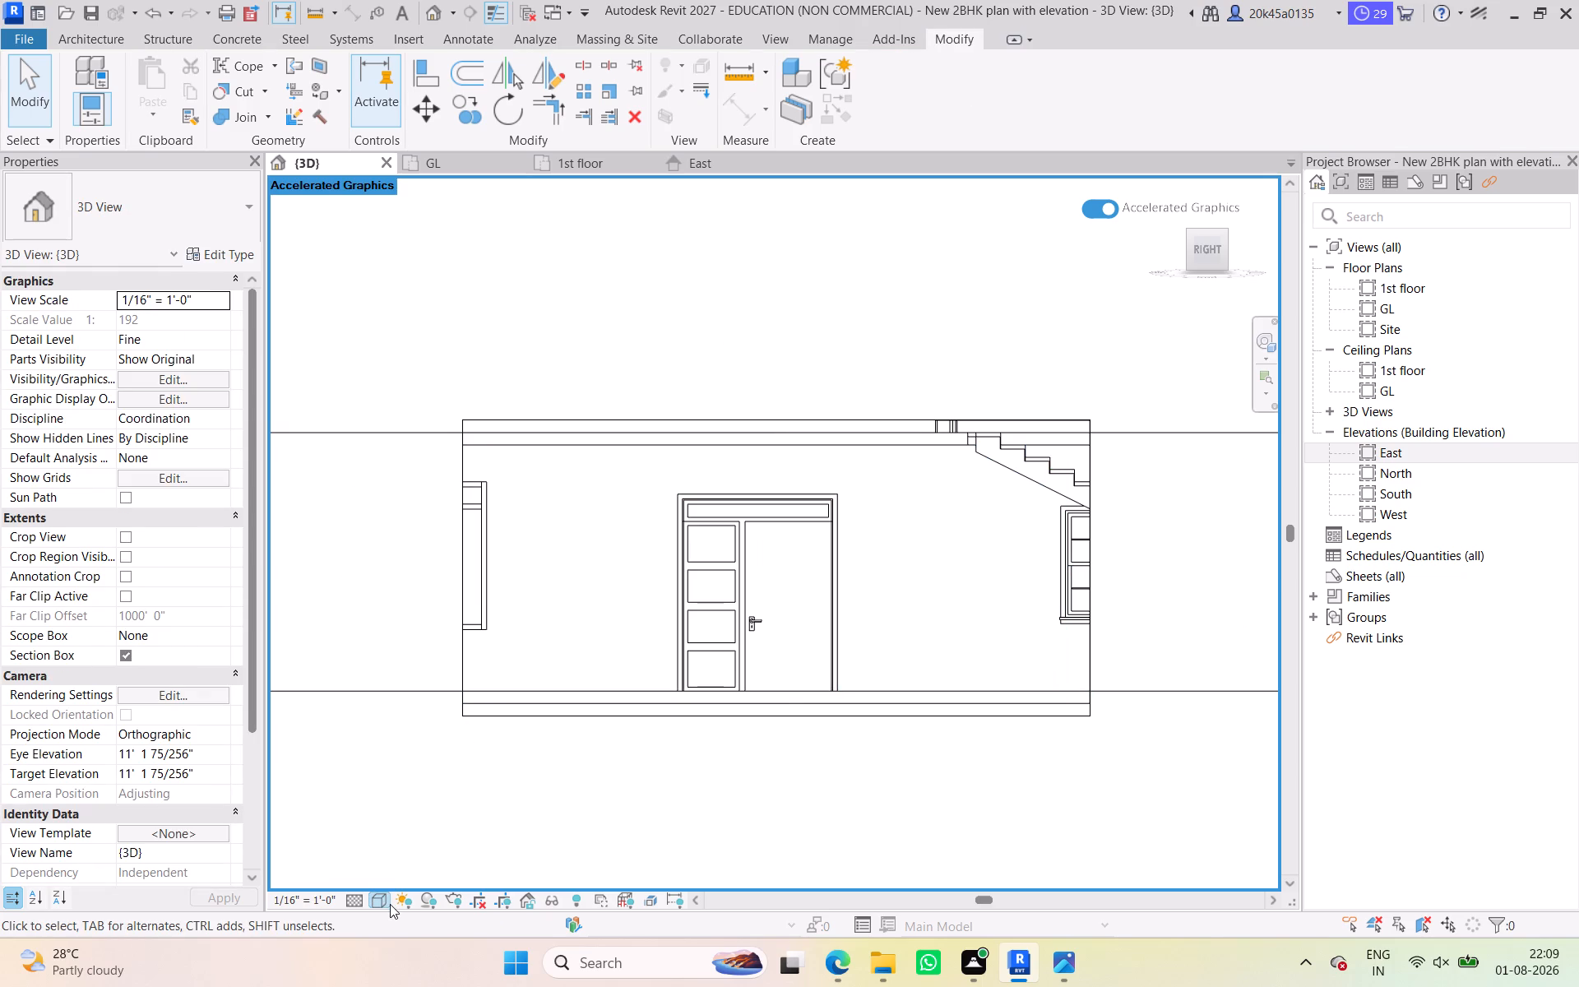
# Change the 3D view's visual style to show the wall, door and window surfaces in colour.
pyautogui.click(390, 904)
pyautogui.click(397, 875)
pyautogui.click(587, 353)
pyautogui.scroll(4, 808, 464)
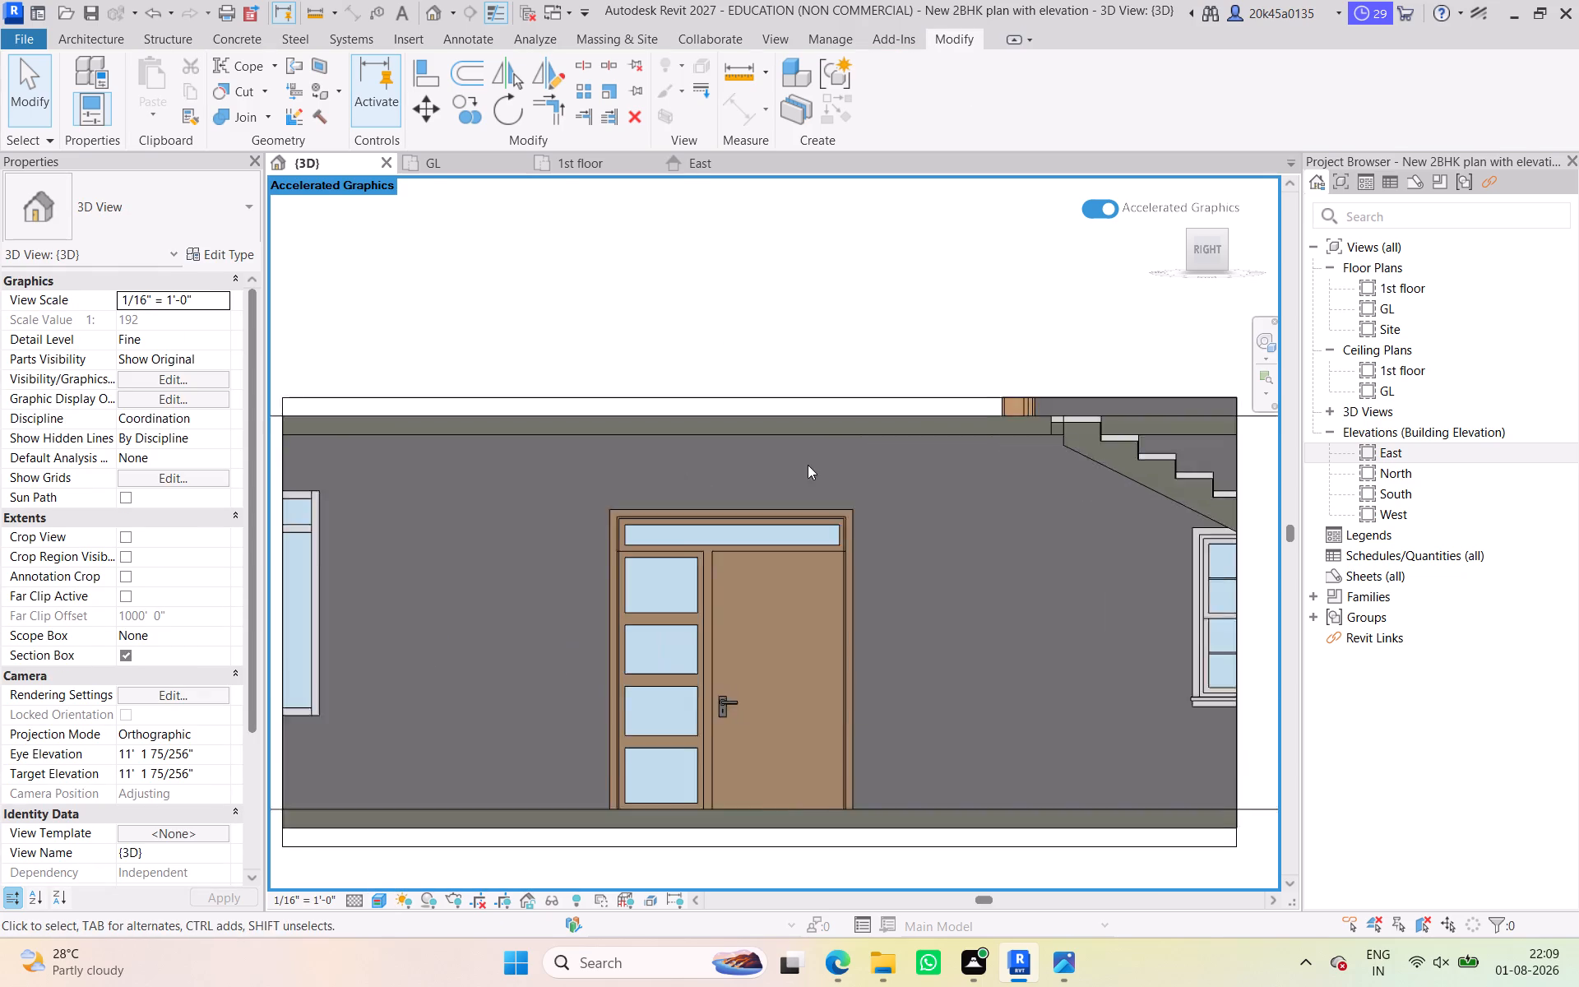
pyautogui.middleClick(808, 465)
pyautogui.scroll(-2, 817, 444)
pyautogui.moveTo(822, 447); pyautogui.dragTo(900, 446, button='middle')
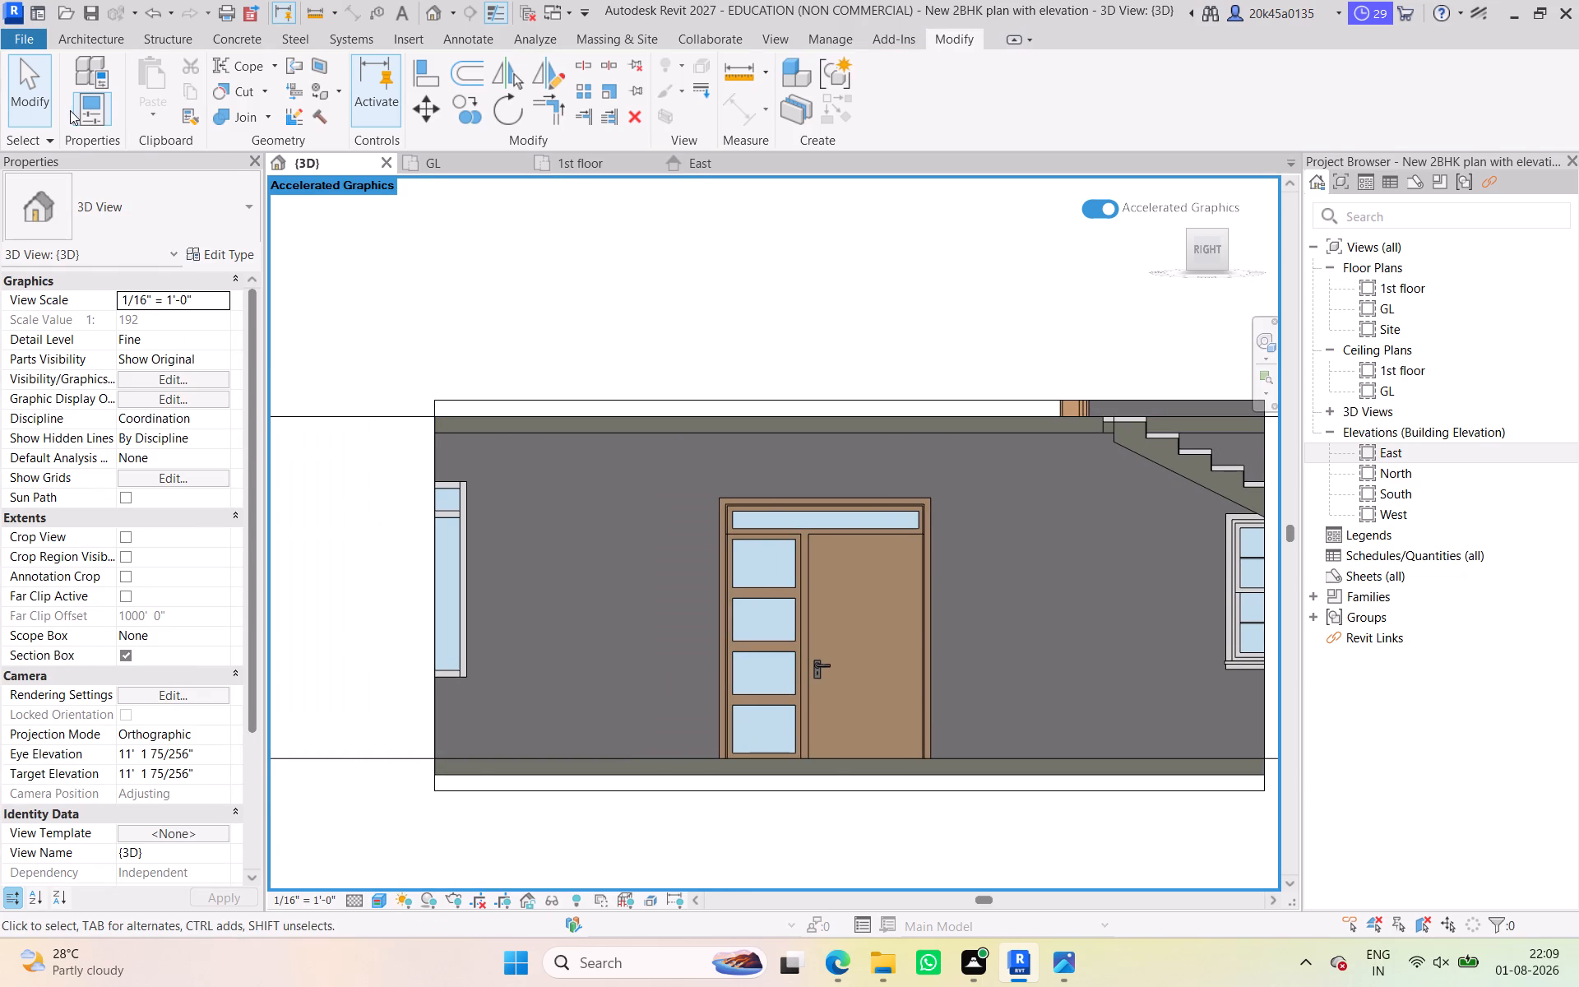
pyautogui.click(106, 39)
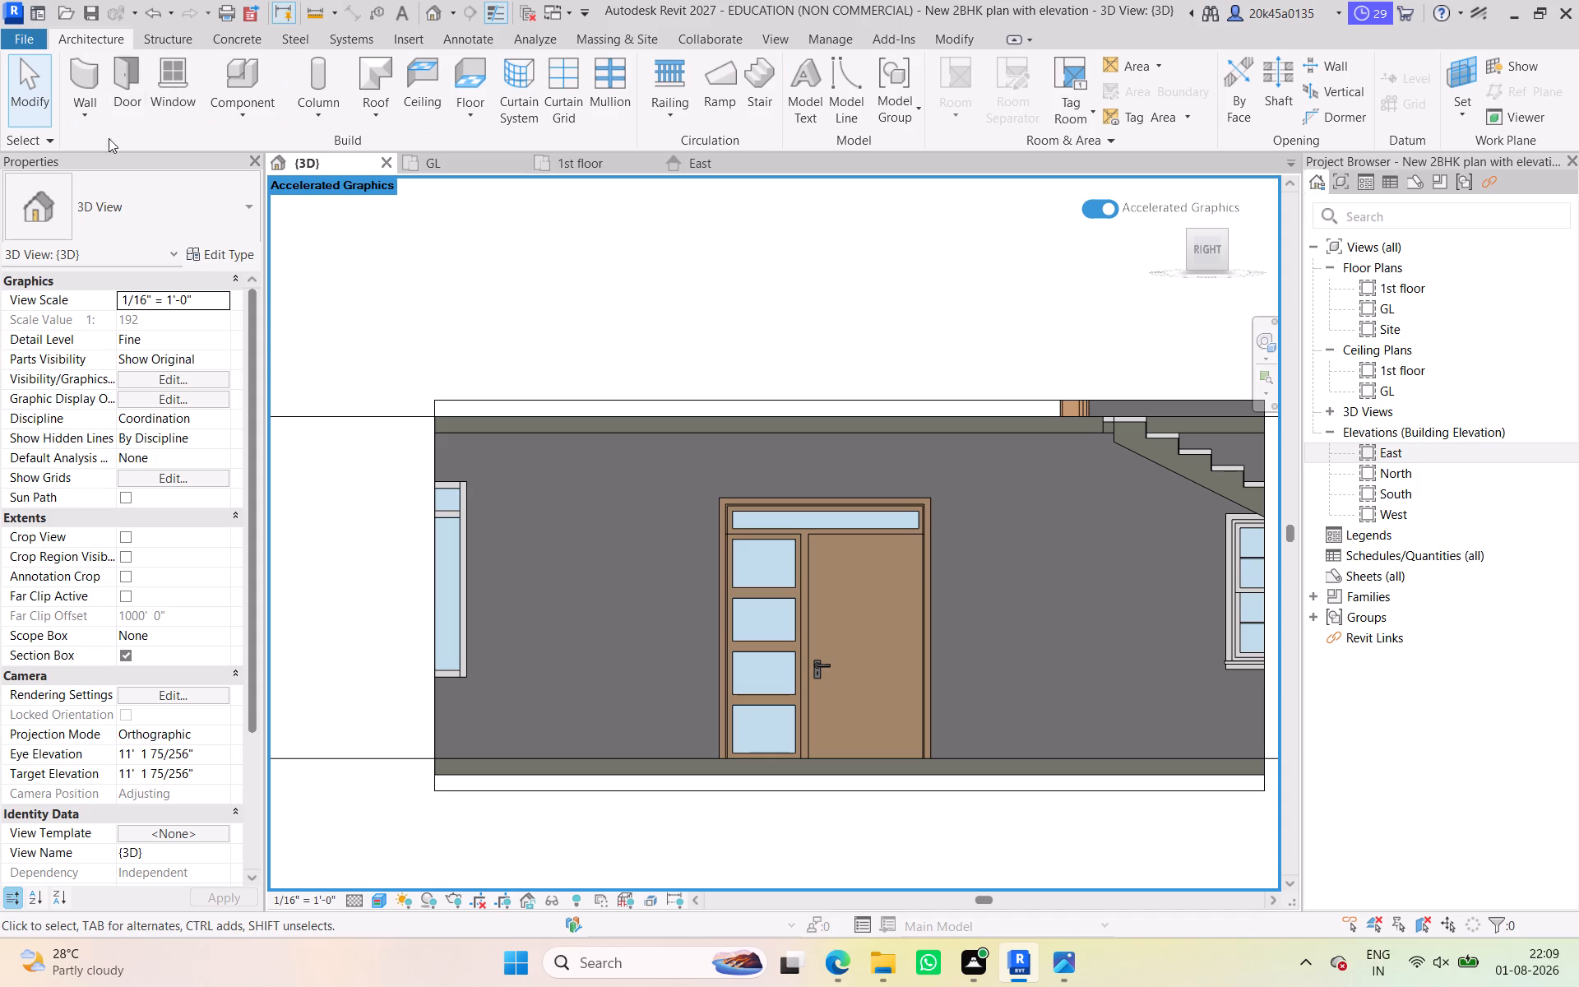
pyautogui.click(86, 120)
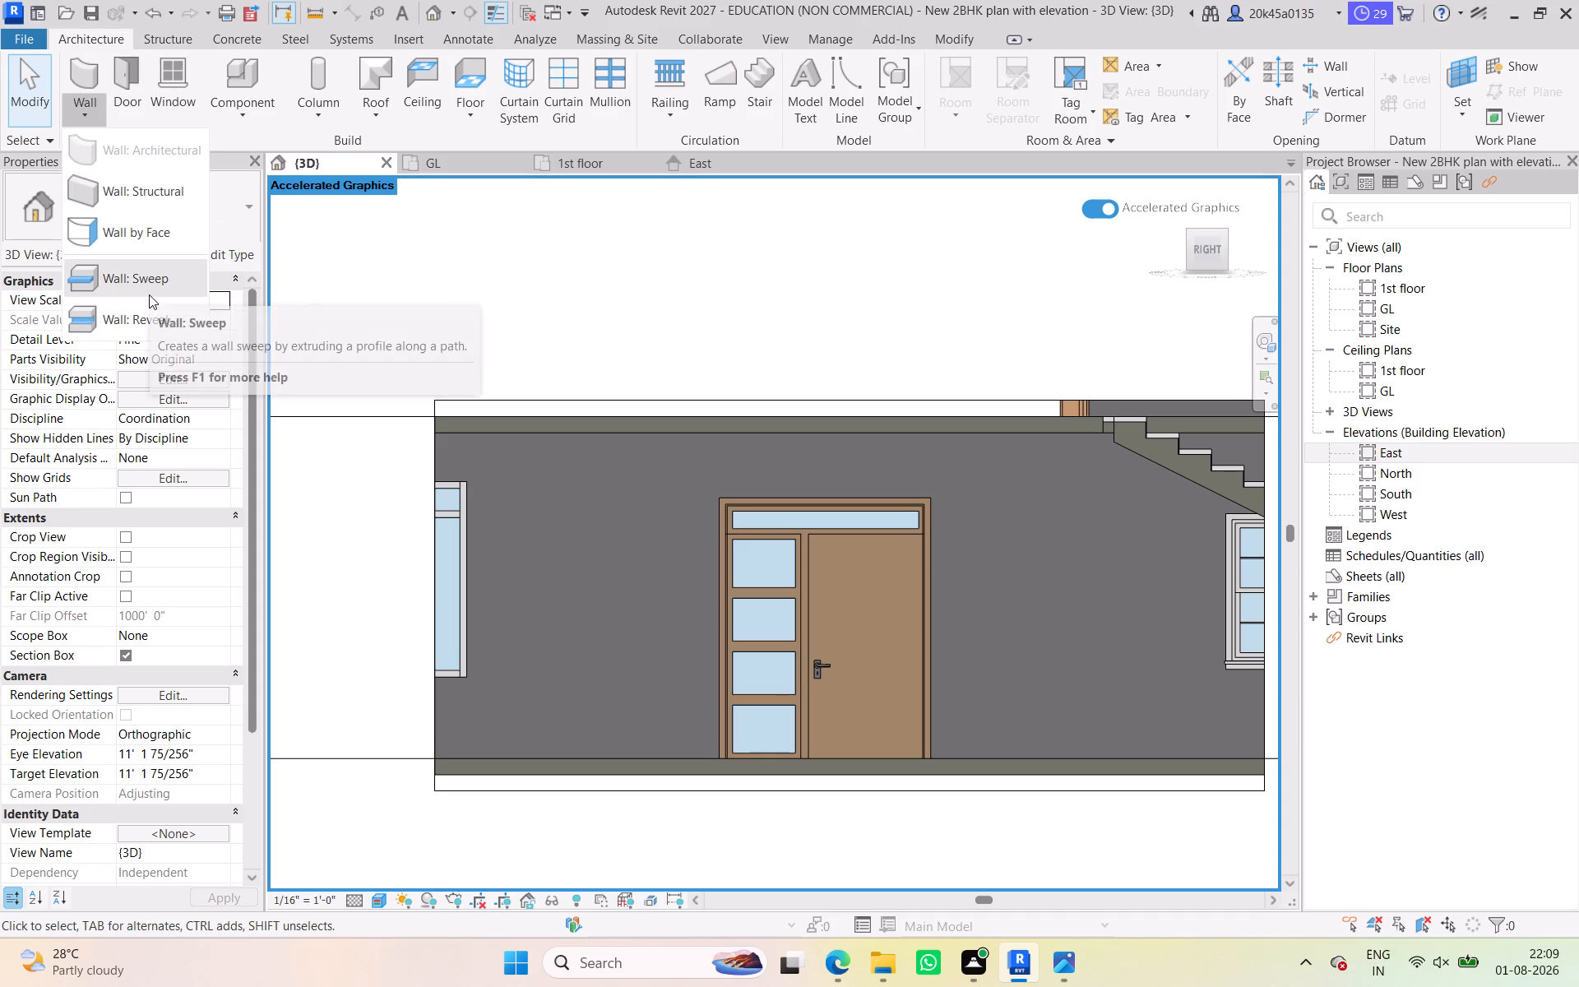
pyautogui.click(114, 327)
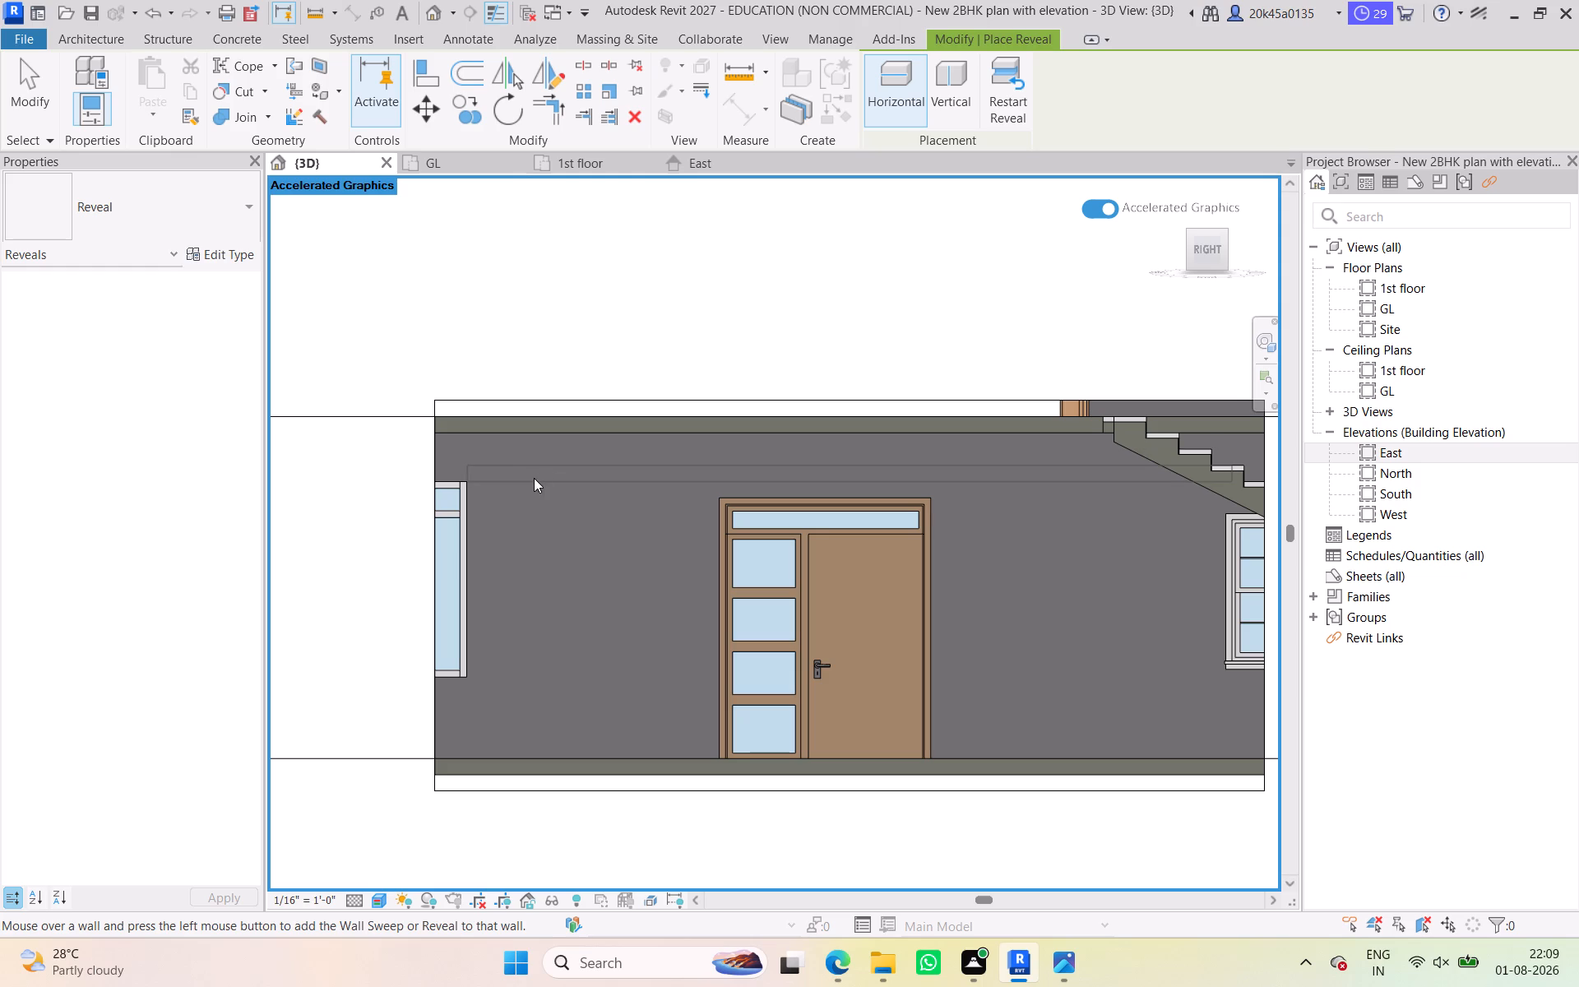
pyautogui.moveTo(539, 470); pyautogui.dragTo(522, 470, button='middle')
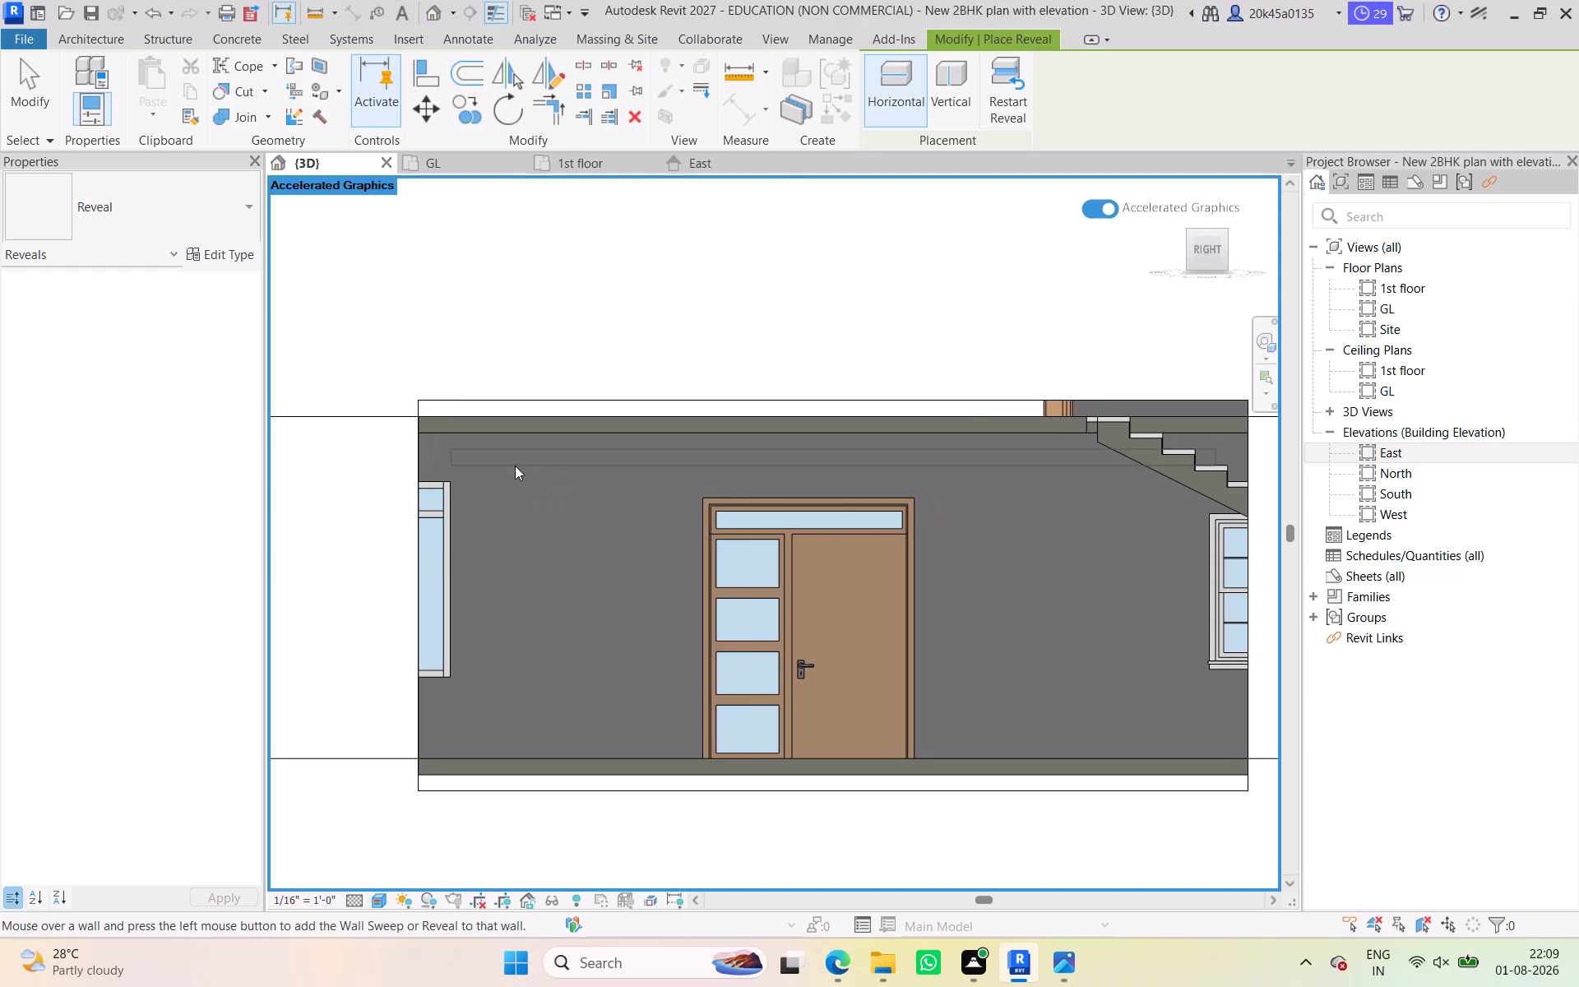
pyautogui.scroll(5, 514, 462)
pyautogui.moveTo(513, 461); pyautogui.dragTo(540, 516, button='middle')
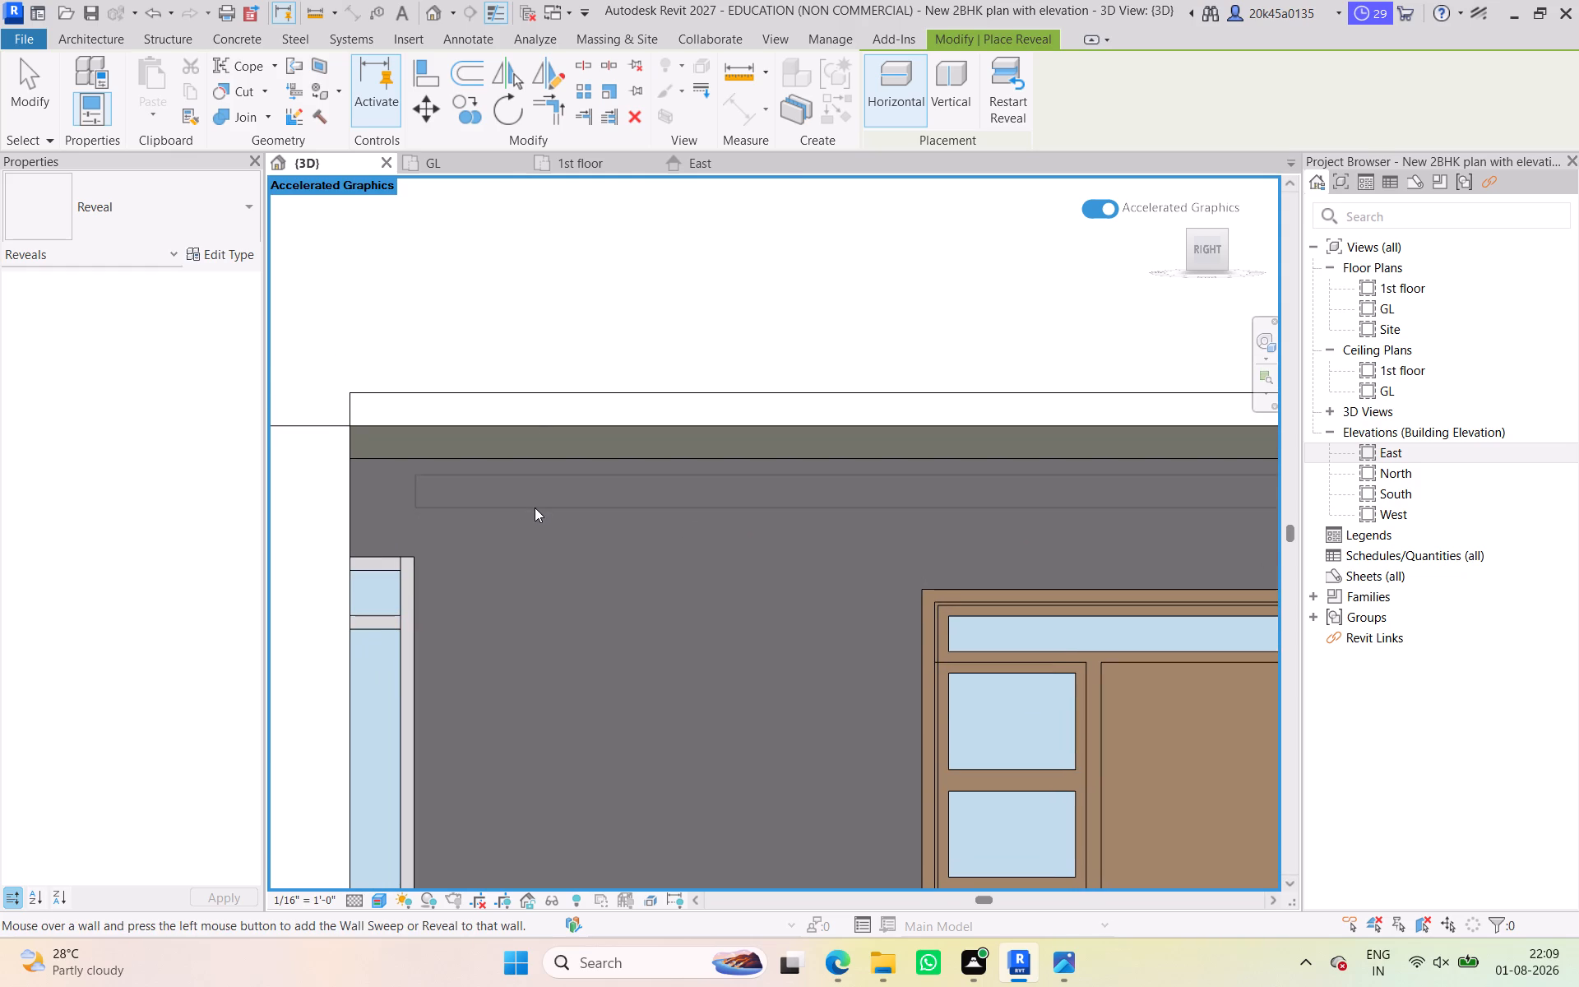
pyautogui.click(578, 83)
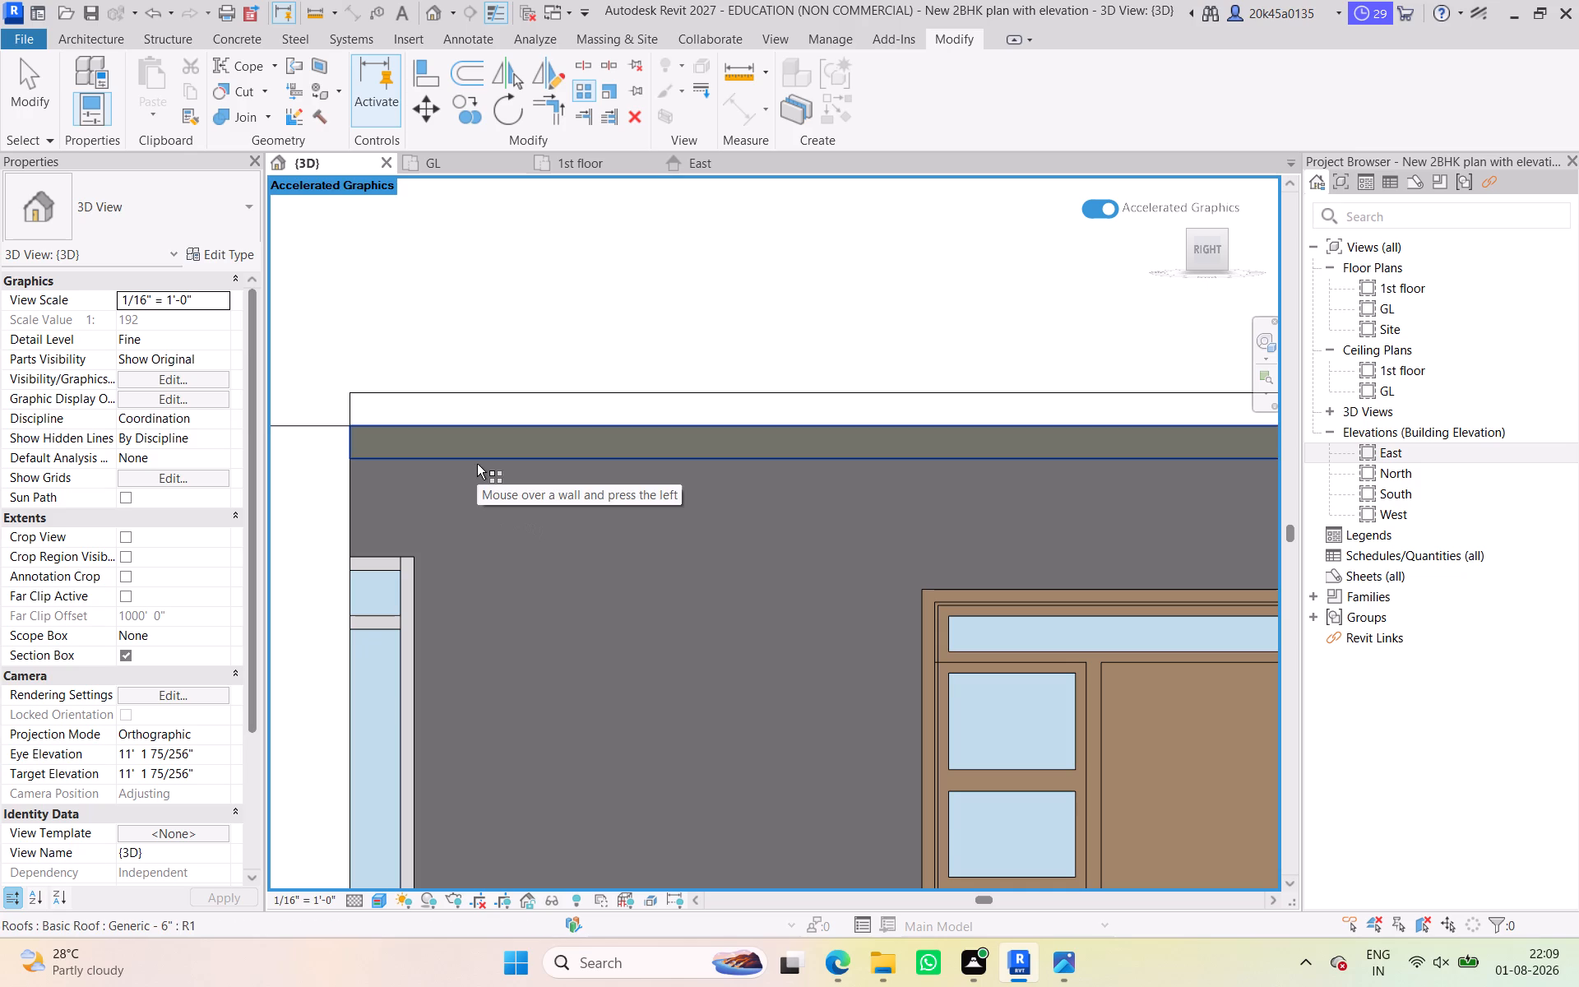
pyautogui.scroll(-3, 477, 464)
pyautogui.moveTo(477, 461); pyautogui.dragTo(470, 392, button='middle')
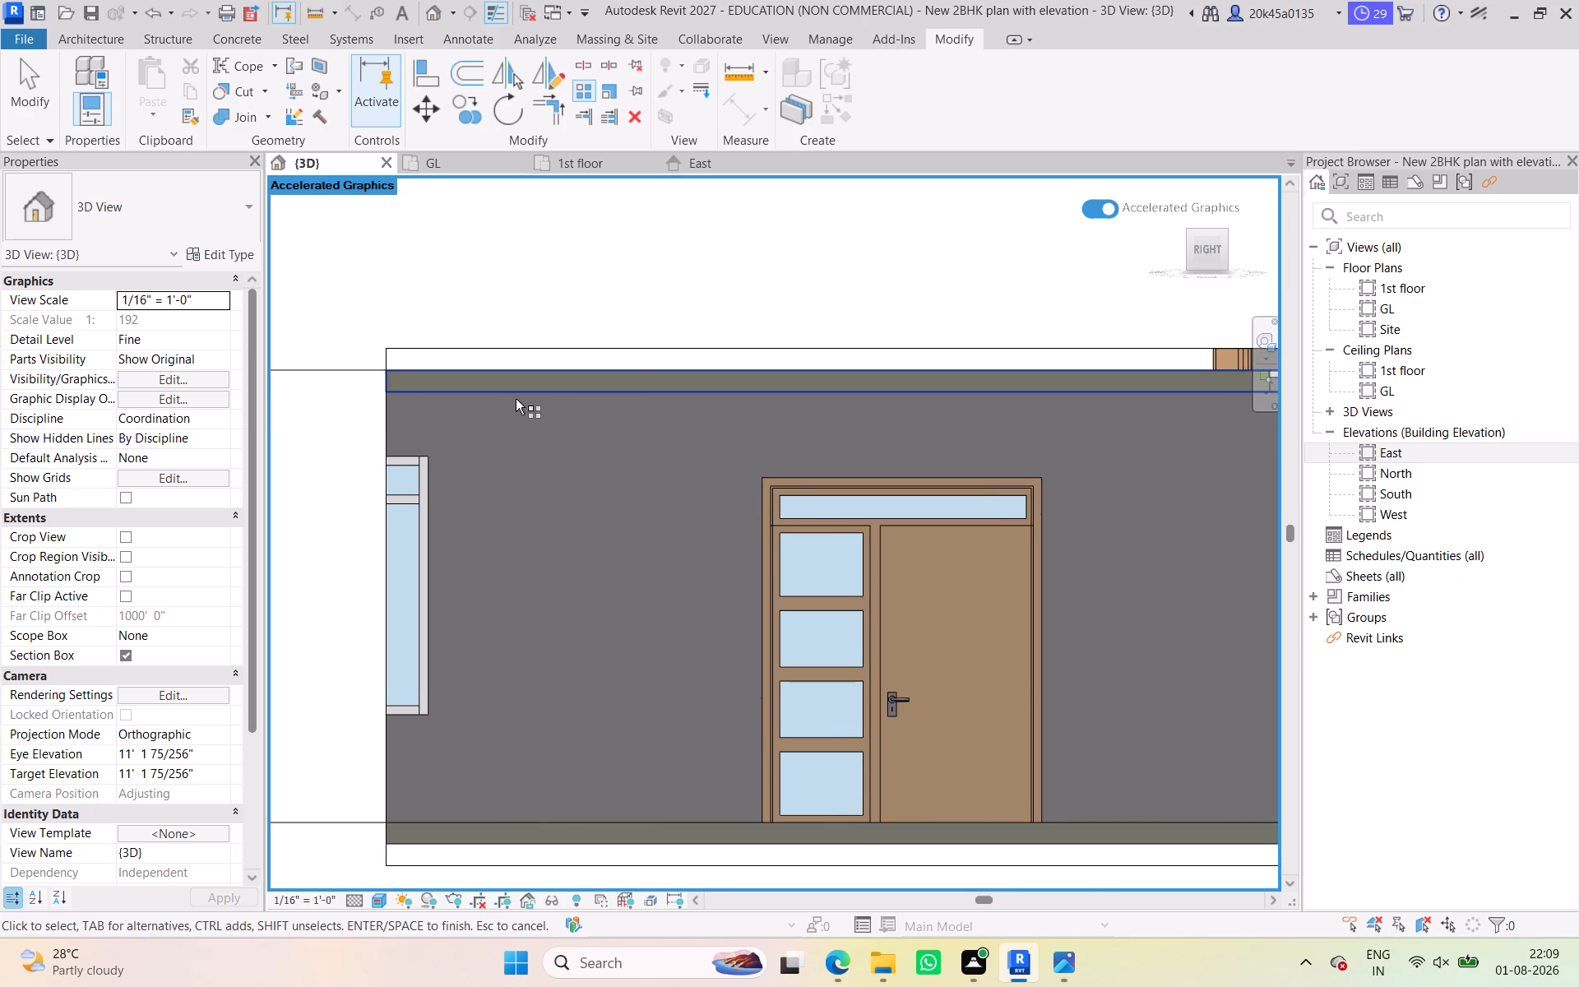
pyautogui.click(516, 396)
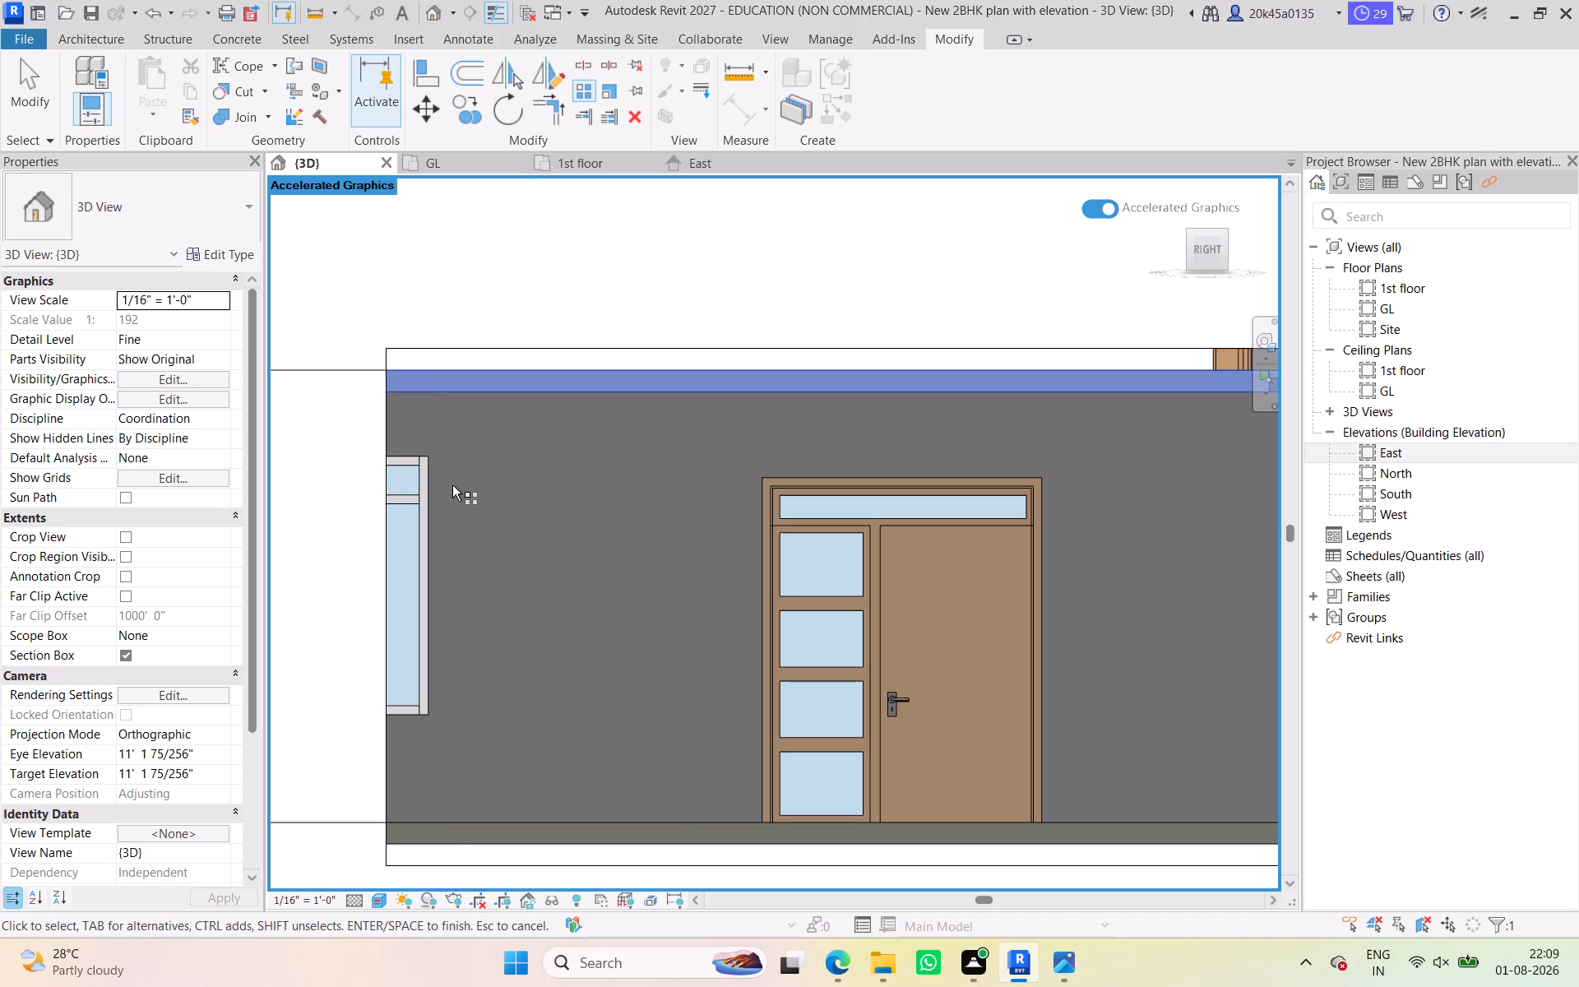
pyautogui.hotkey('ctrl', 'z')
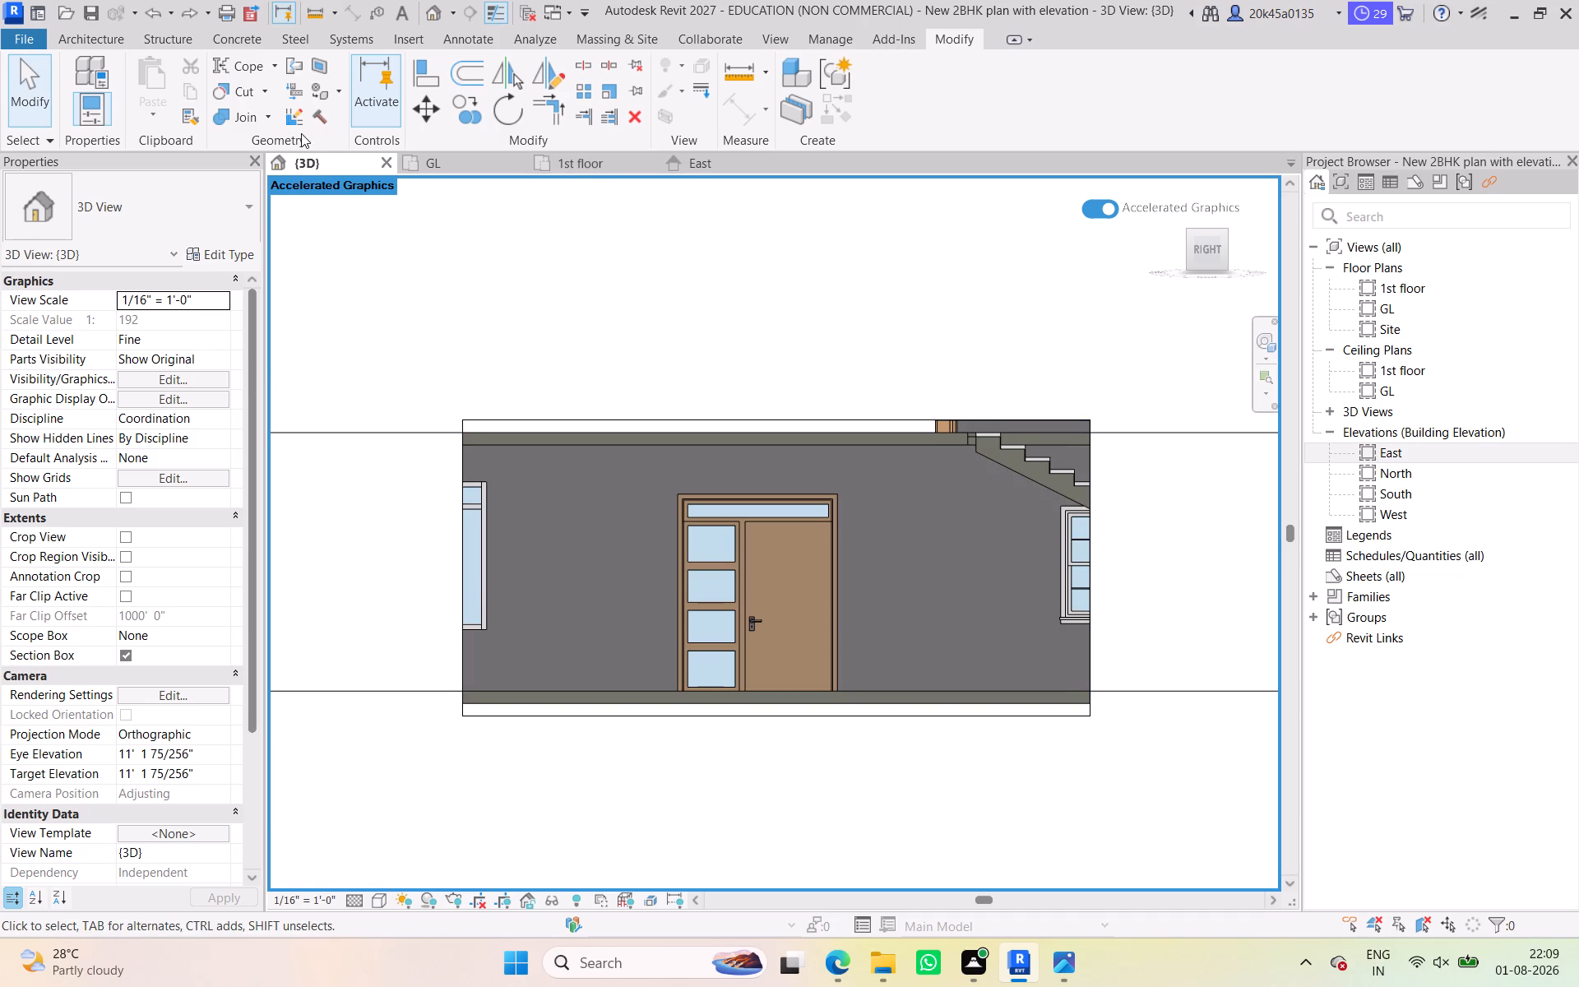
# Place a horizontal wall reveal above the main entrance door, about 9' 2" above the GL level.
pyautogui.click(117, 46)
pyautogui.click(82, 123)
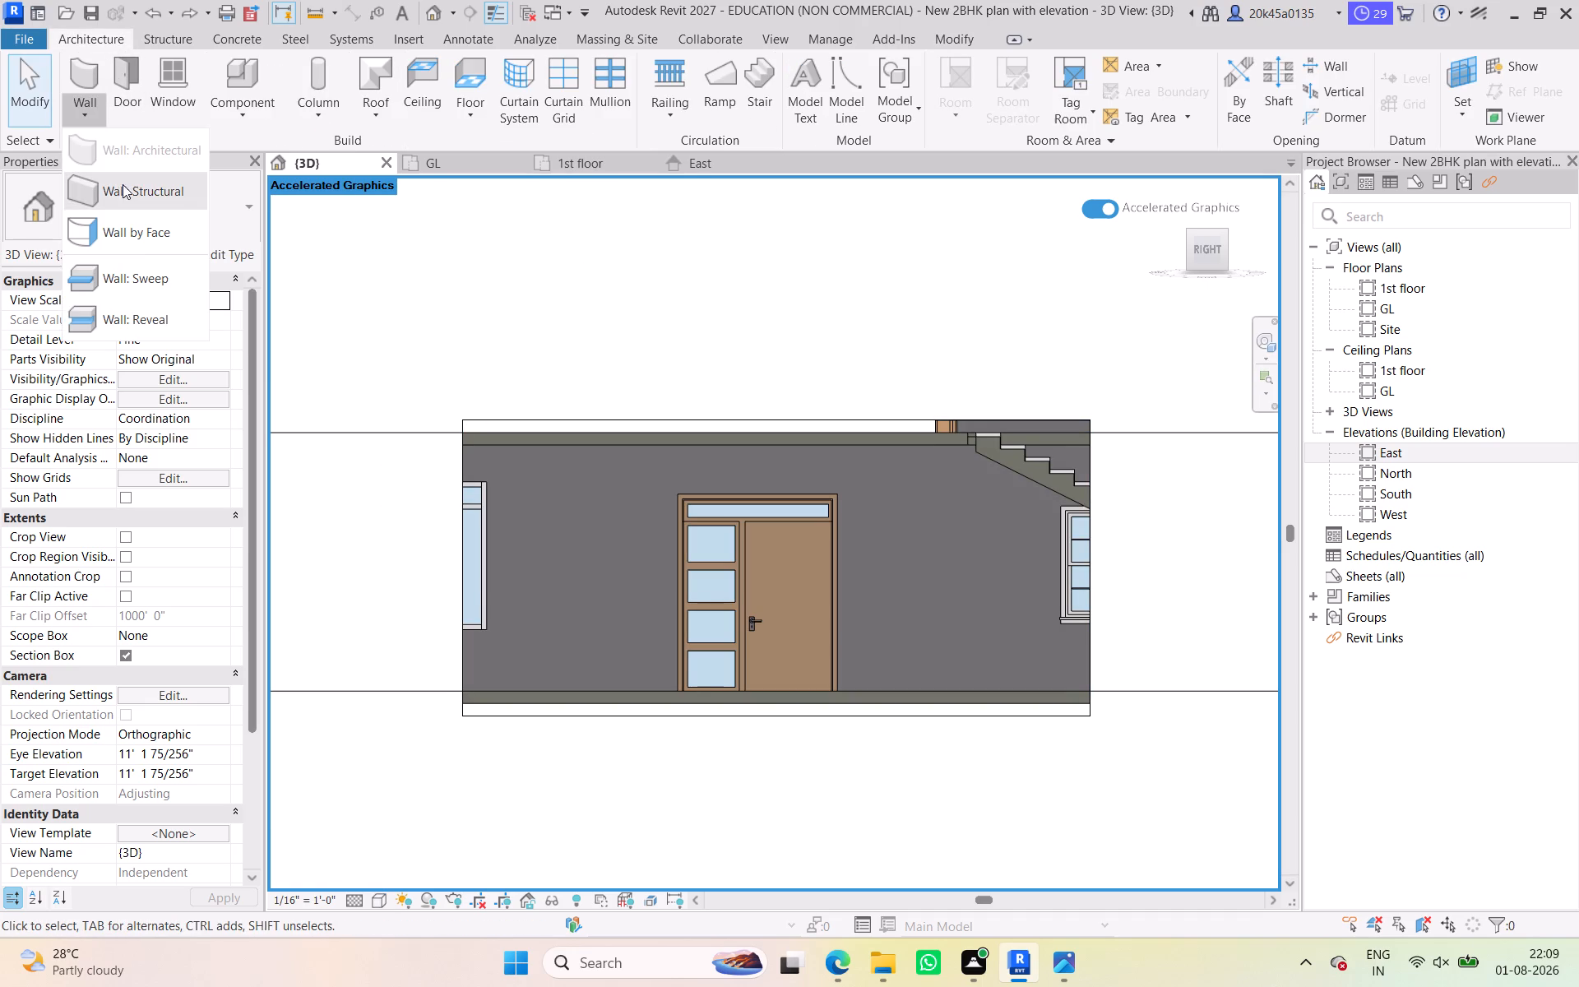
pyautogui.click(143, 313)
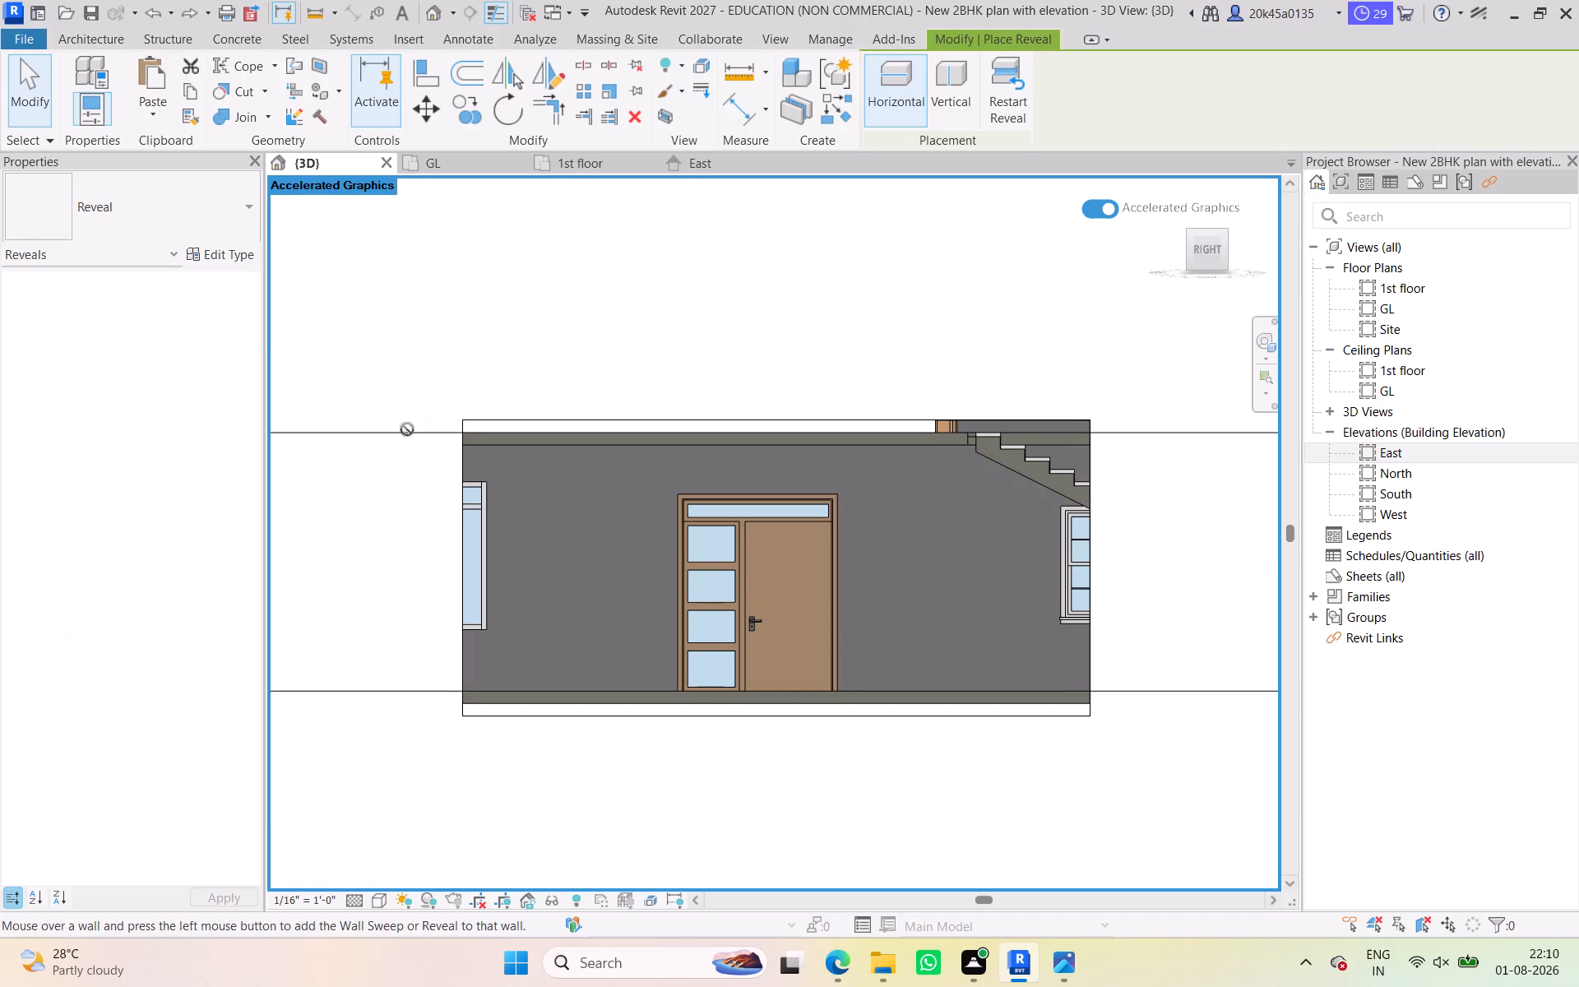
pyautogui.scroll(4, 524, 463)
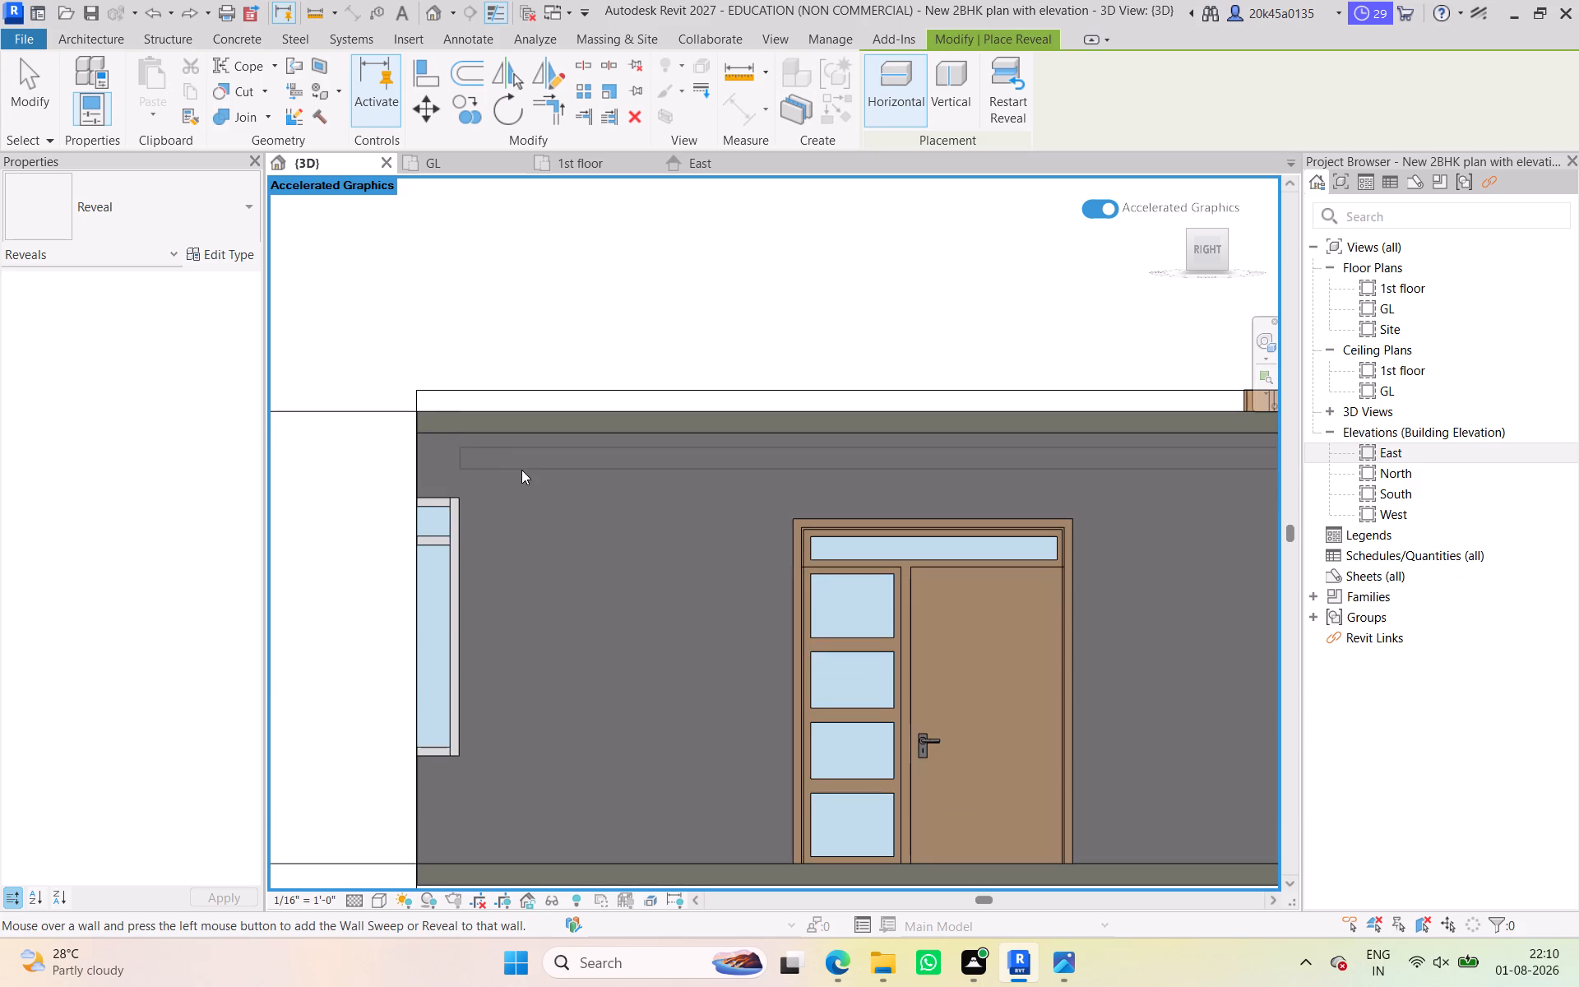
pyautogui.click(521, 470)
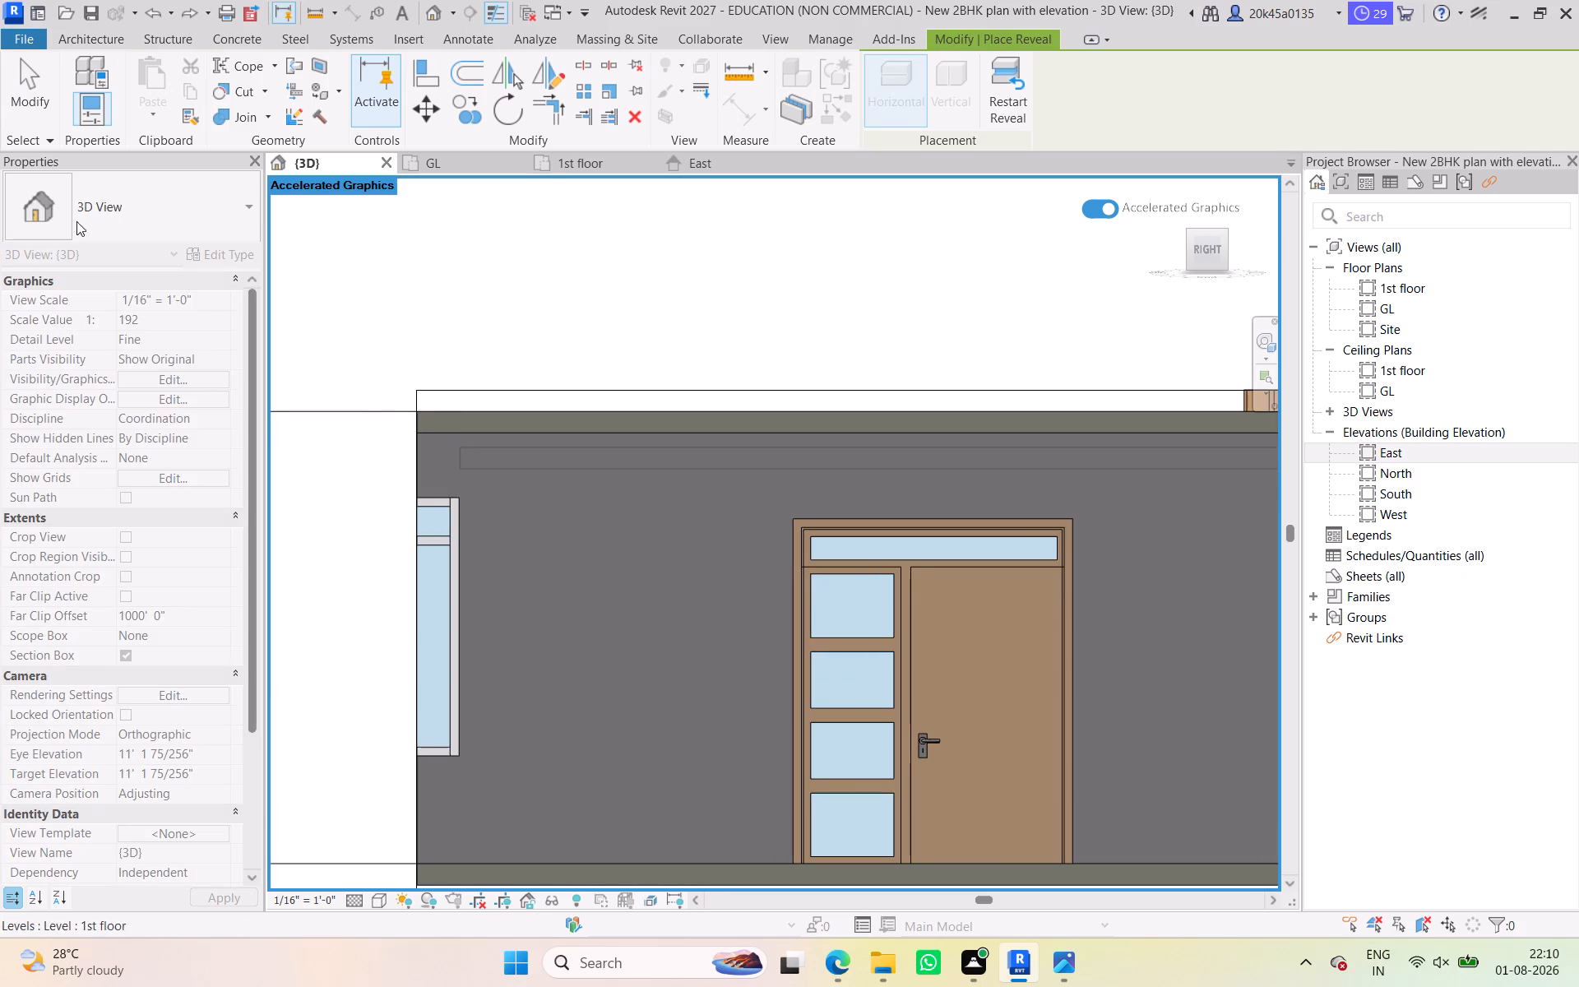
pyautogui.click(20, 91)
# Select the new reveal and examine its extent along the wall and its type properties.
pyautogui.click(541, 470)
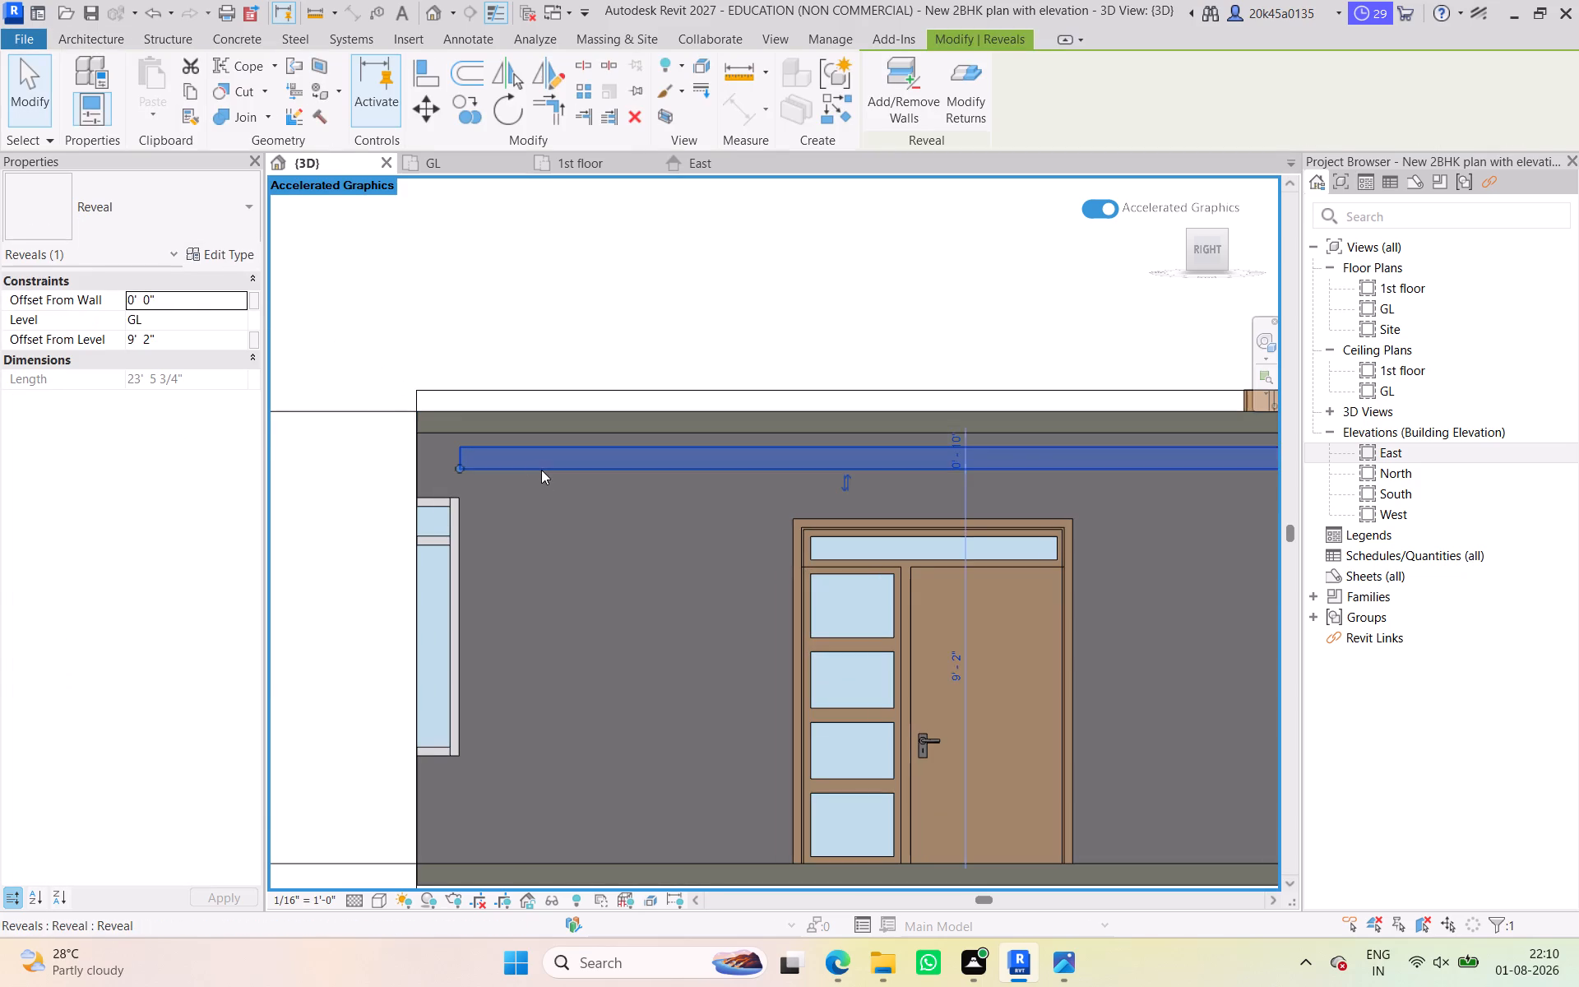
pyautogui.scroll(3, 540, 470)
pyautogui.moveTo(540, 470); pyautogui.dragTo(618, 536, button='middle')
pyautogui.scroll(3, 607, 532)
pyautogui.moveTo(984, 606); pyautogui.dragTo(548, 610, button='middle')
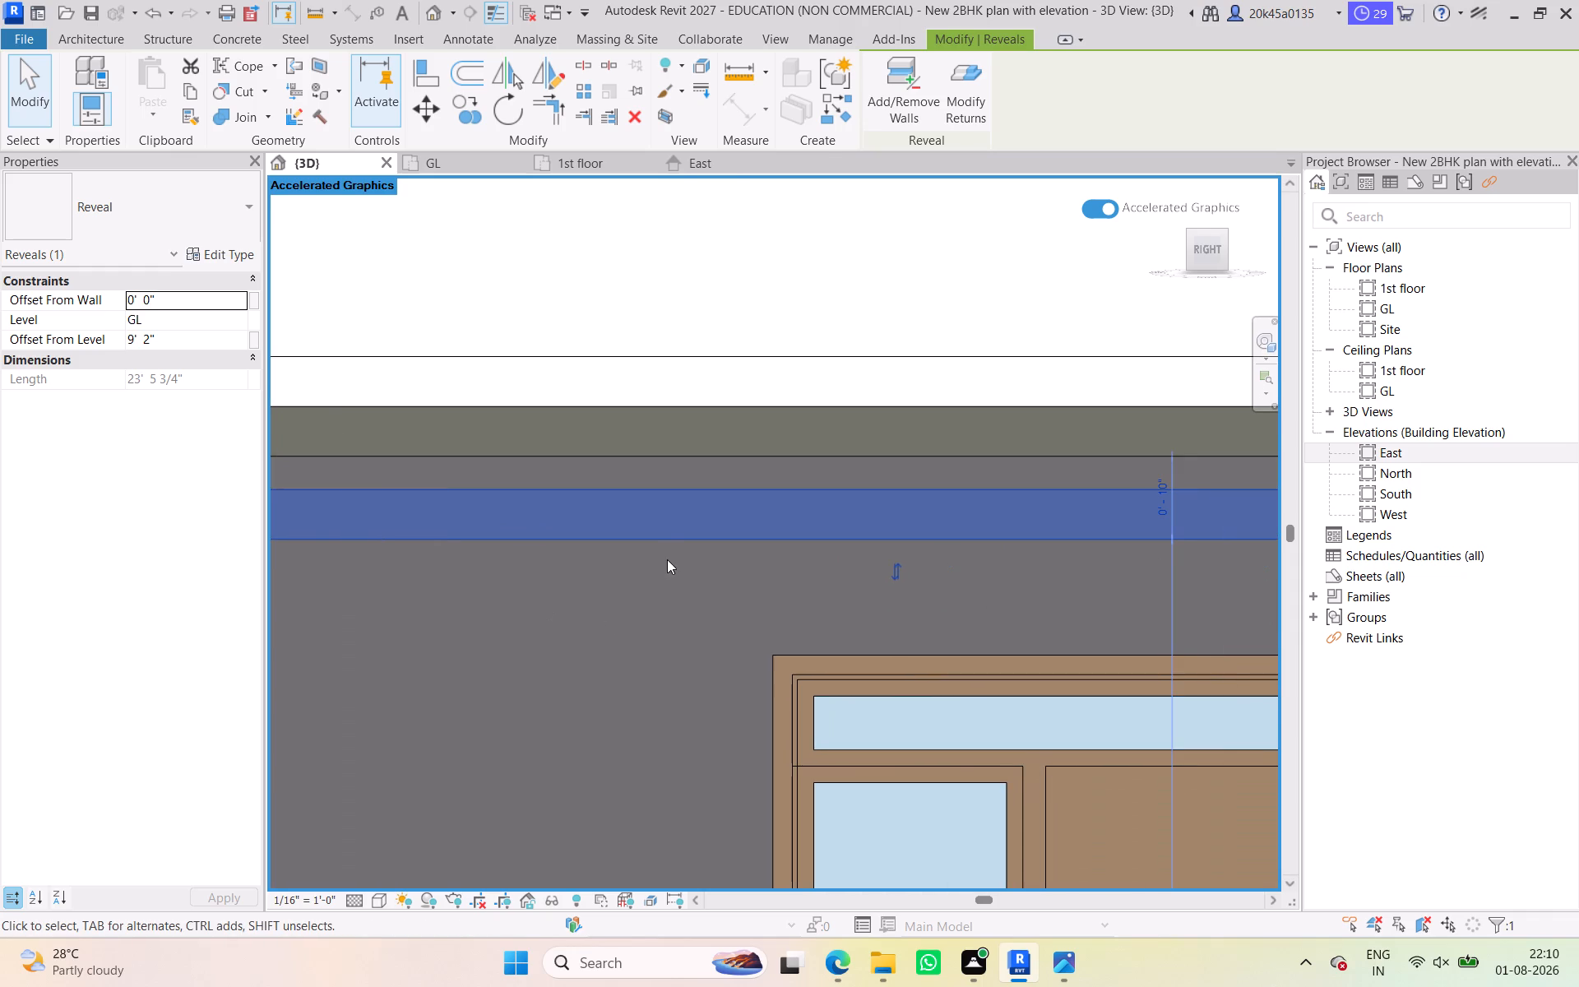
pyautogui.scroll(-3, 664, 533)
pyautogui.moveTo(665, 535); pyautogui.dragTo(1043, 600, button='middle')
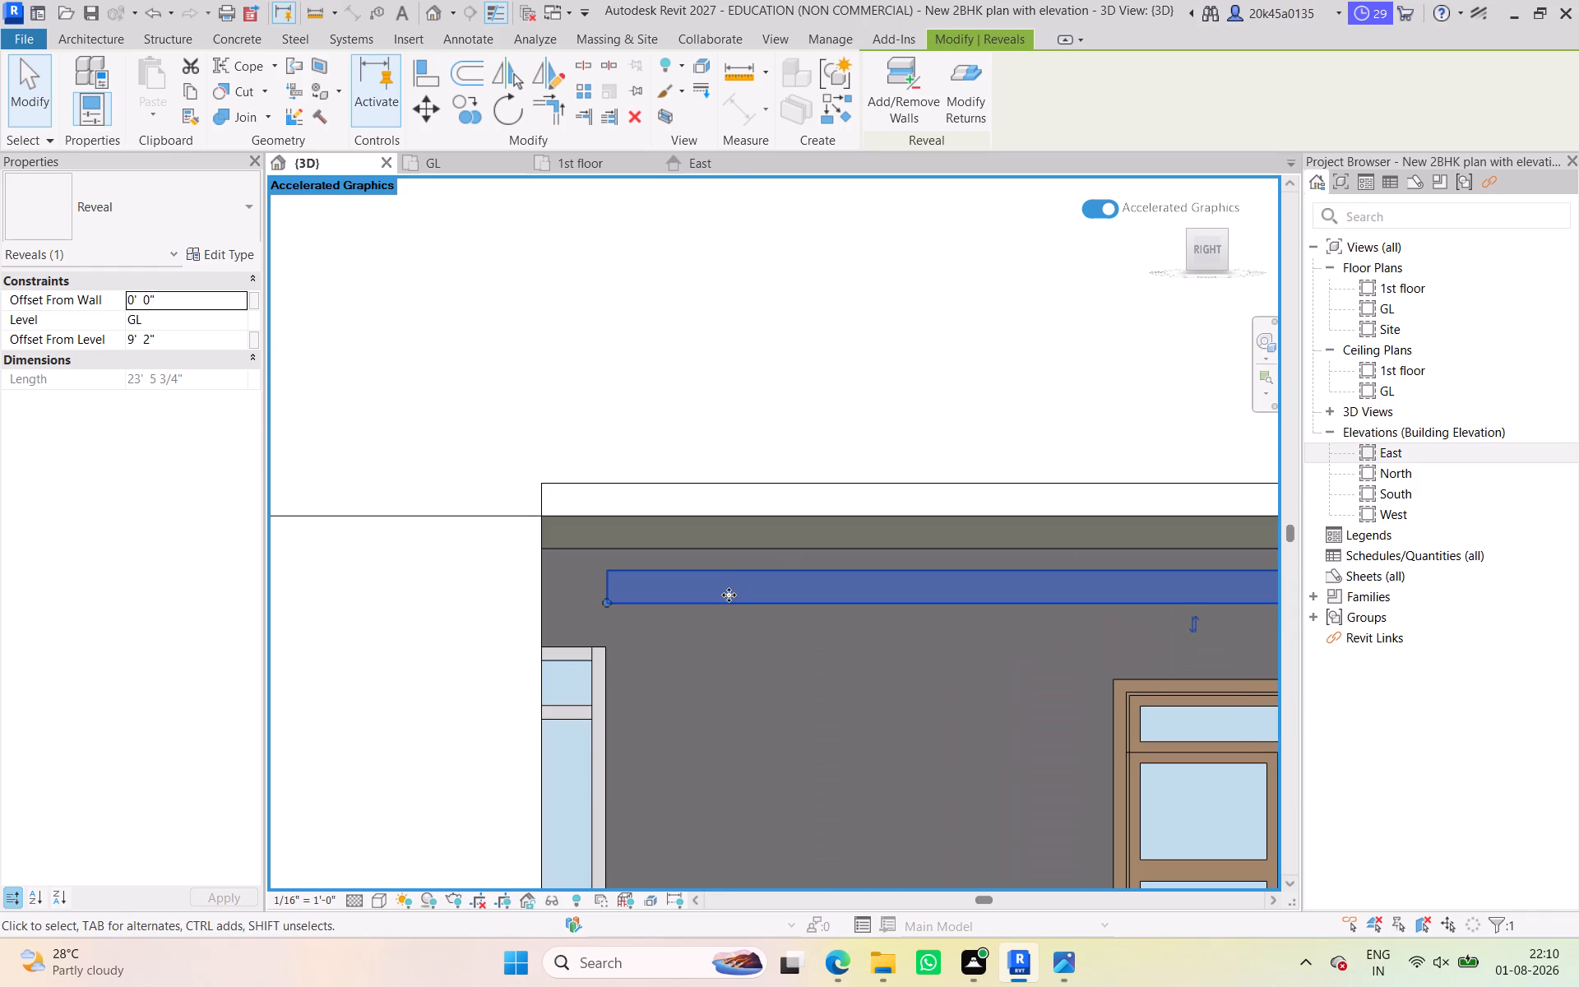
pyautogui.click(733, 599)
pyautogui.click(736, 600)
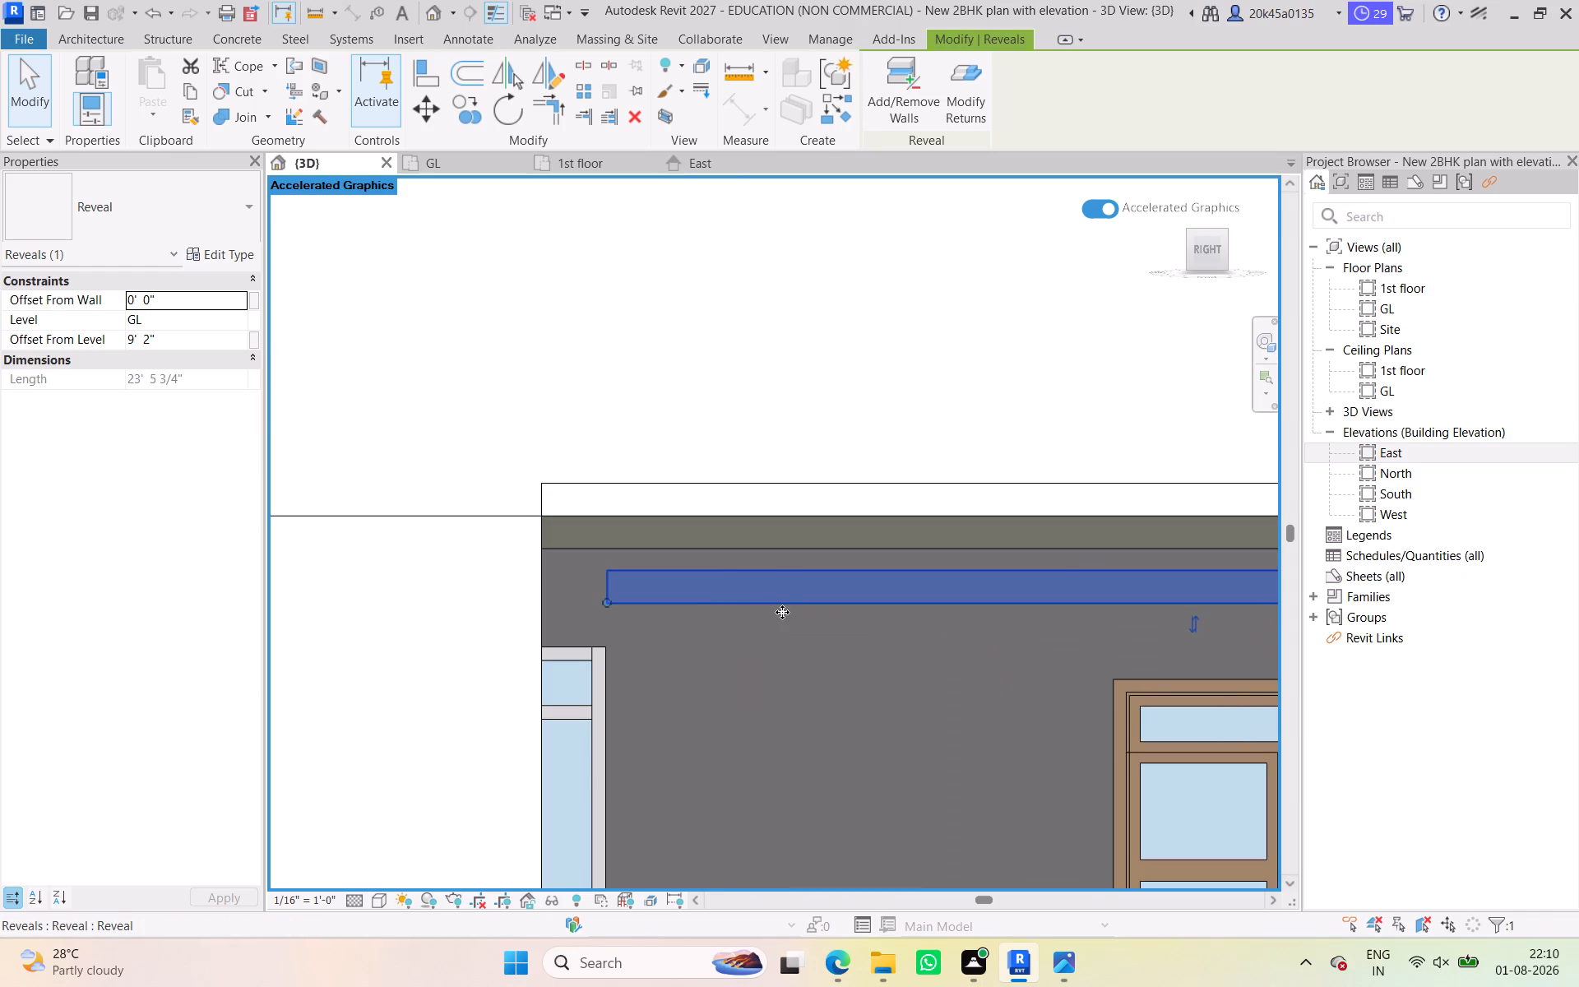
pyautogui.doubleClick(783, 605)
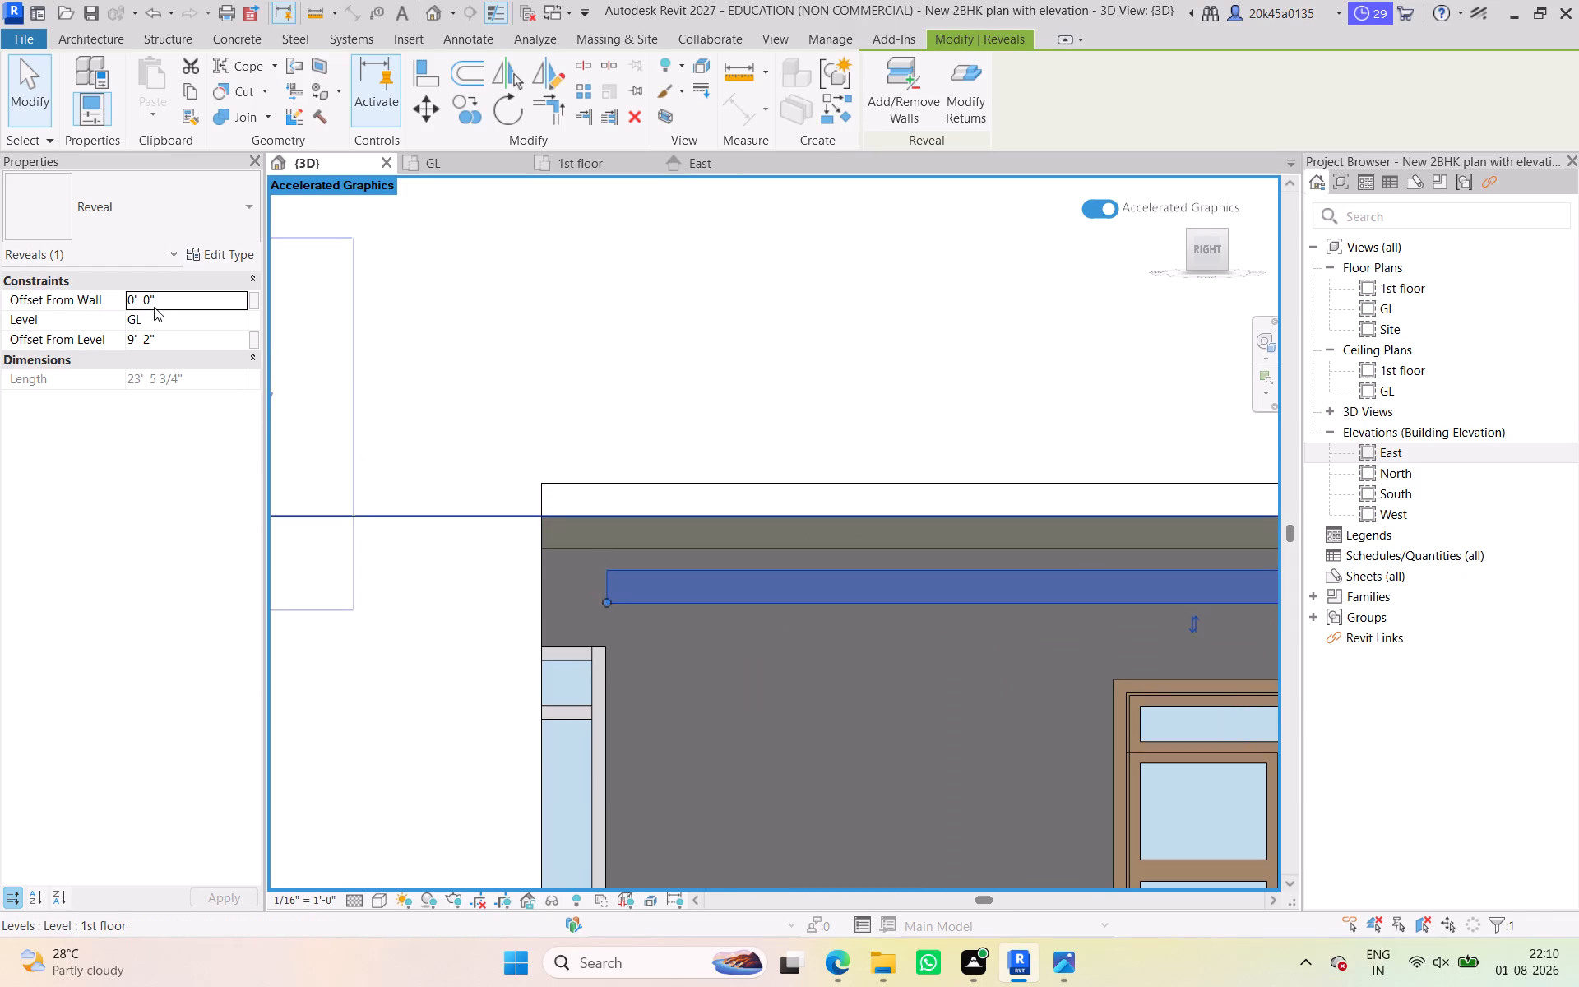
pyautogui.click(207, 253)
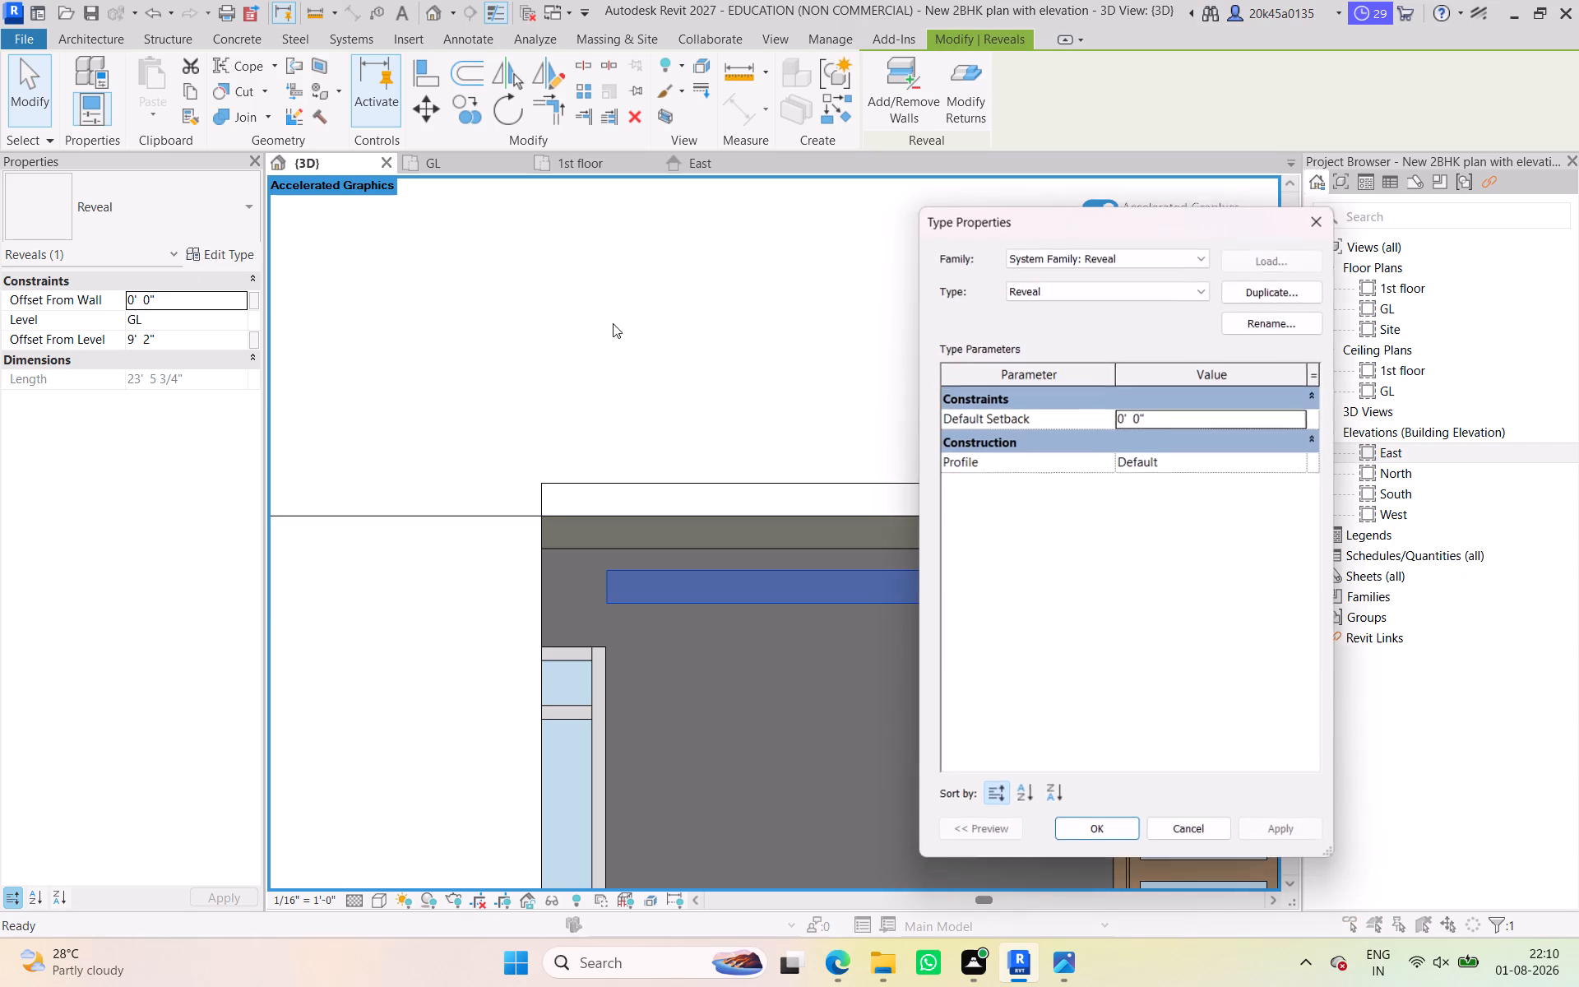
pyautogui.click(1311, 221)
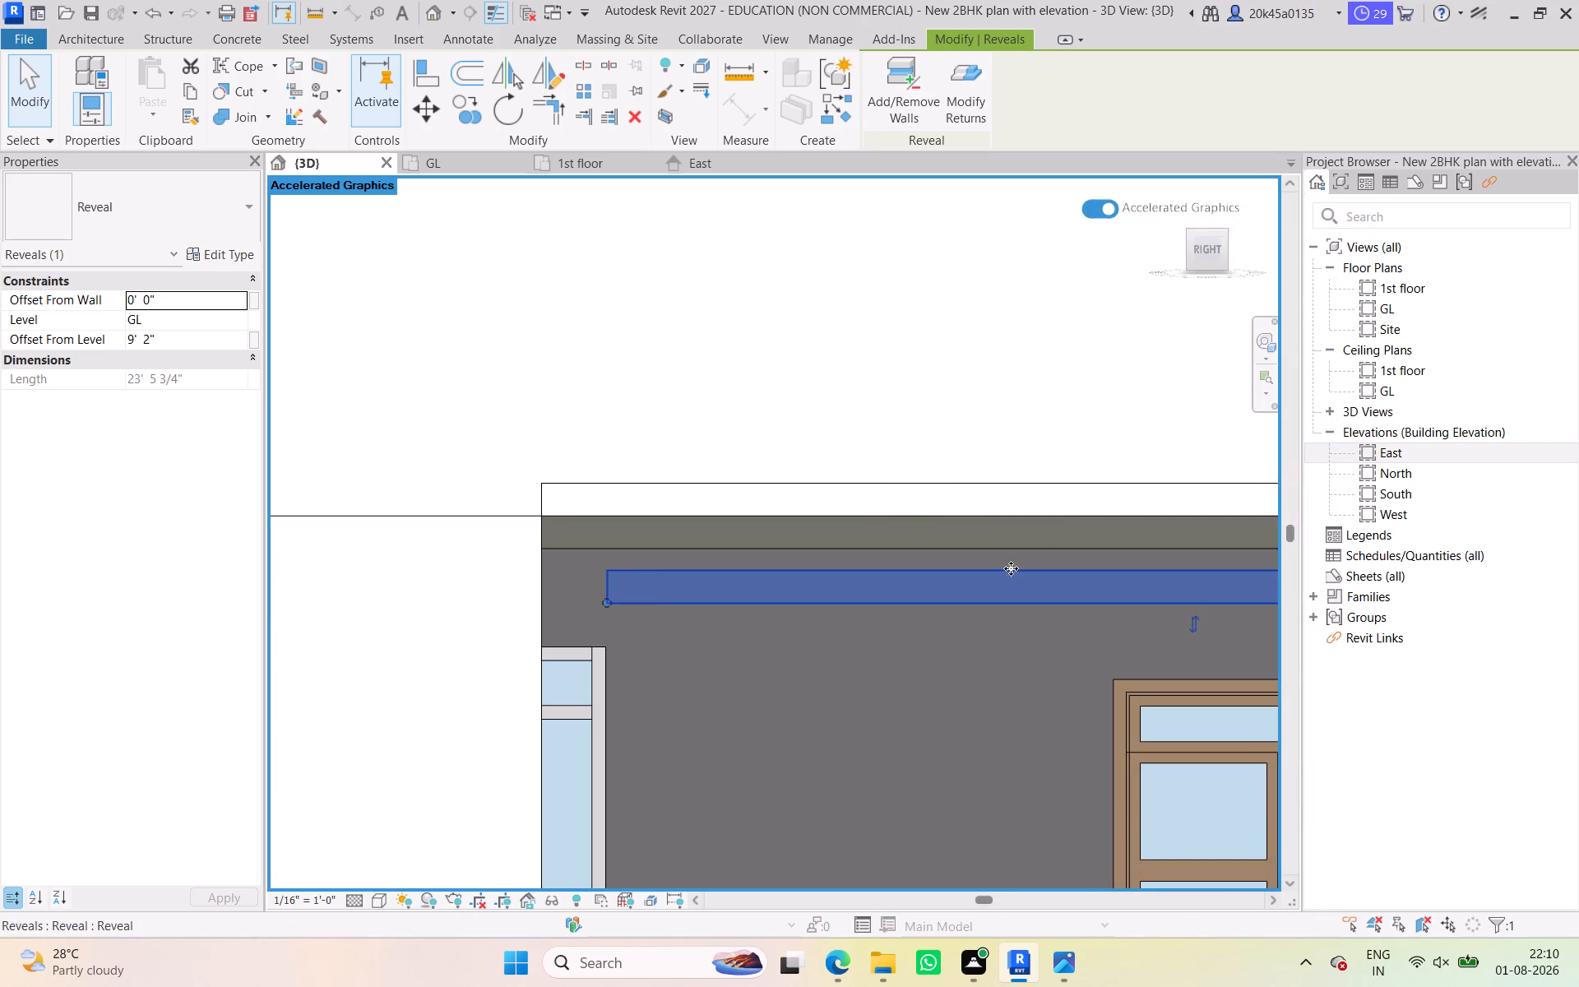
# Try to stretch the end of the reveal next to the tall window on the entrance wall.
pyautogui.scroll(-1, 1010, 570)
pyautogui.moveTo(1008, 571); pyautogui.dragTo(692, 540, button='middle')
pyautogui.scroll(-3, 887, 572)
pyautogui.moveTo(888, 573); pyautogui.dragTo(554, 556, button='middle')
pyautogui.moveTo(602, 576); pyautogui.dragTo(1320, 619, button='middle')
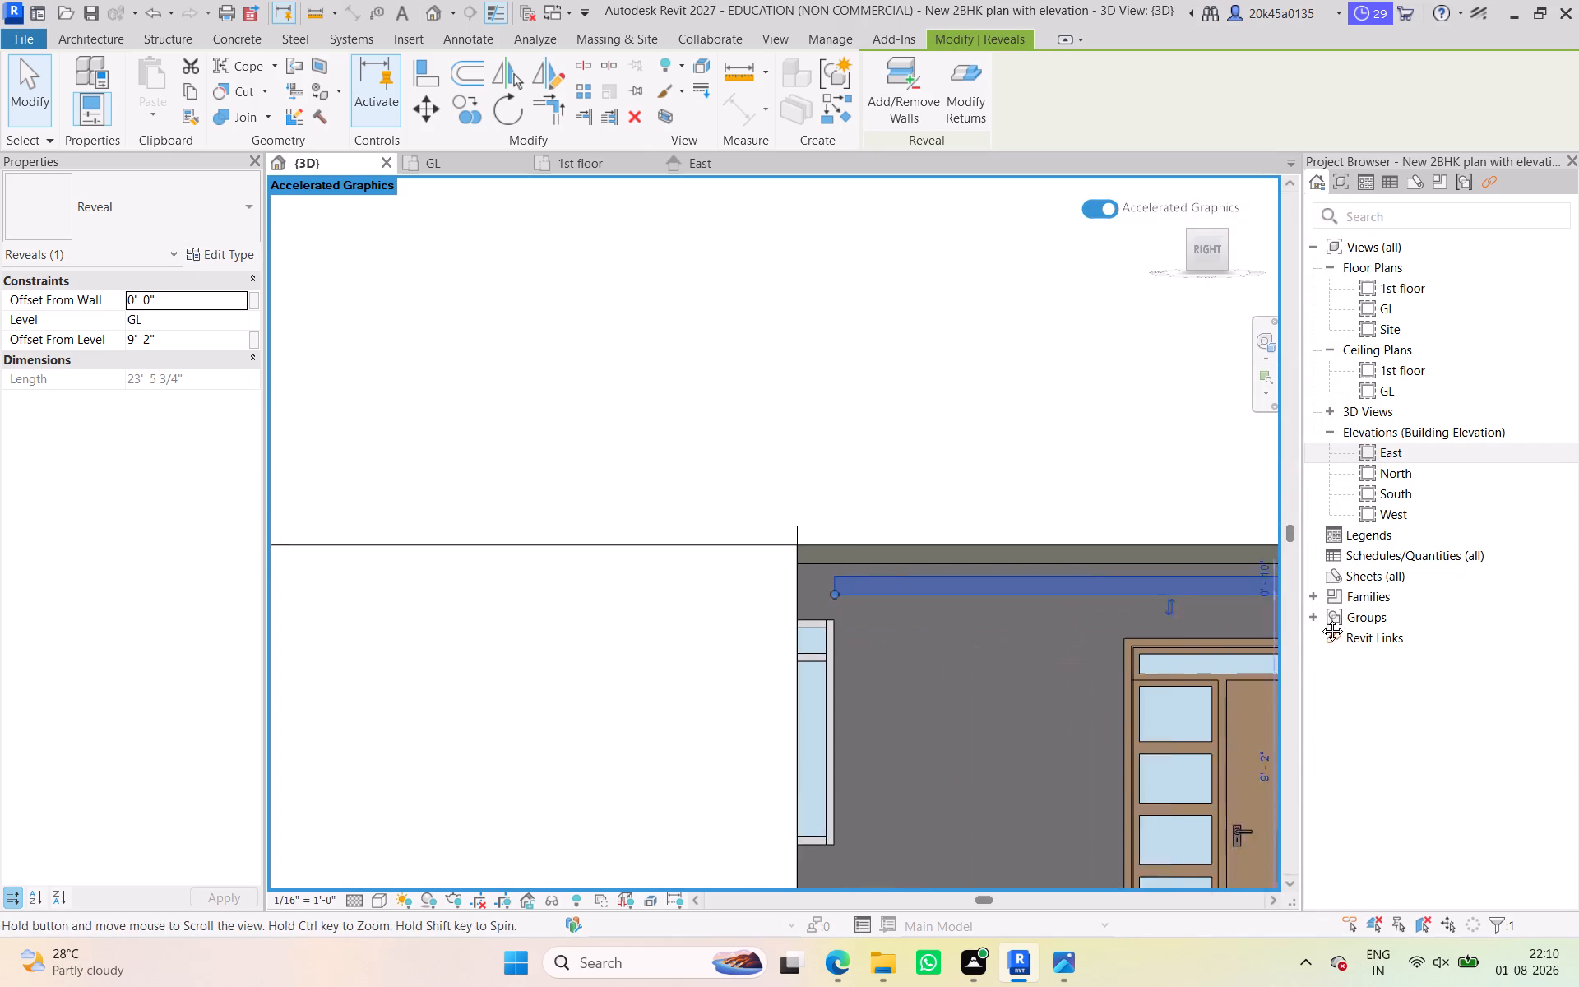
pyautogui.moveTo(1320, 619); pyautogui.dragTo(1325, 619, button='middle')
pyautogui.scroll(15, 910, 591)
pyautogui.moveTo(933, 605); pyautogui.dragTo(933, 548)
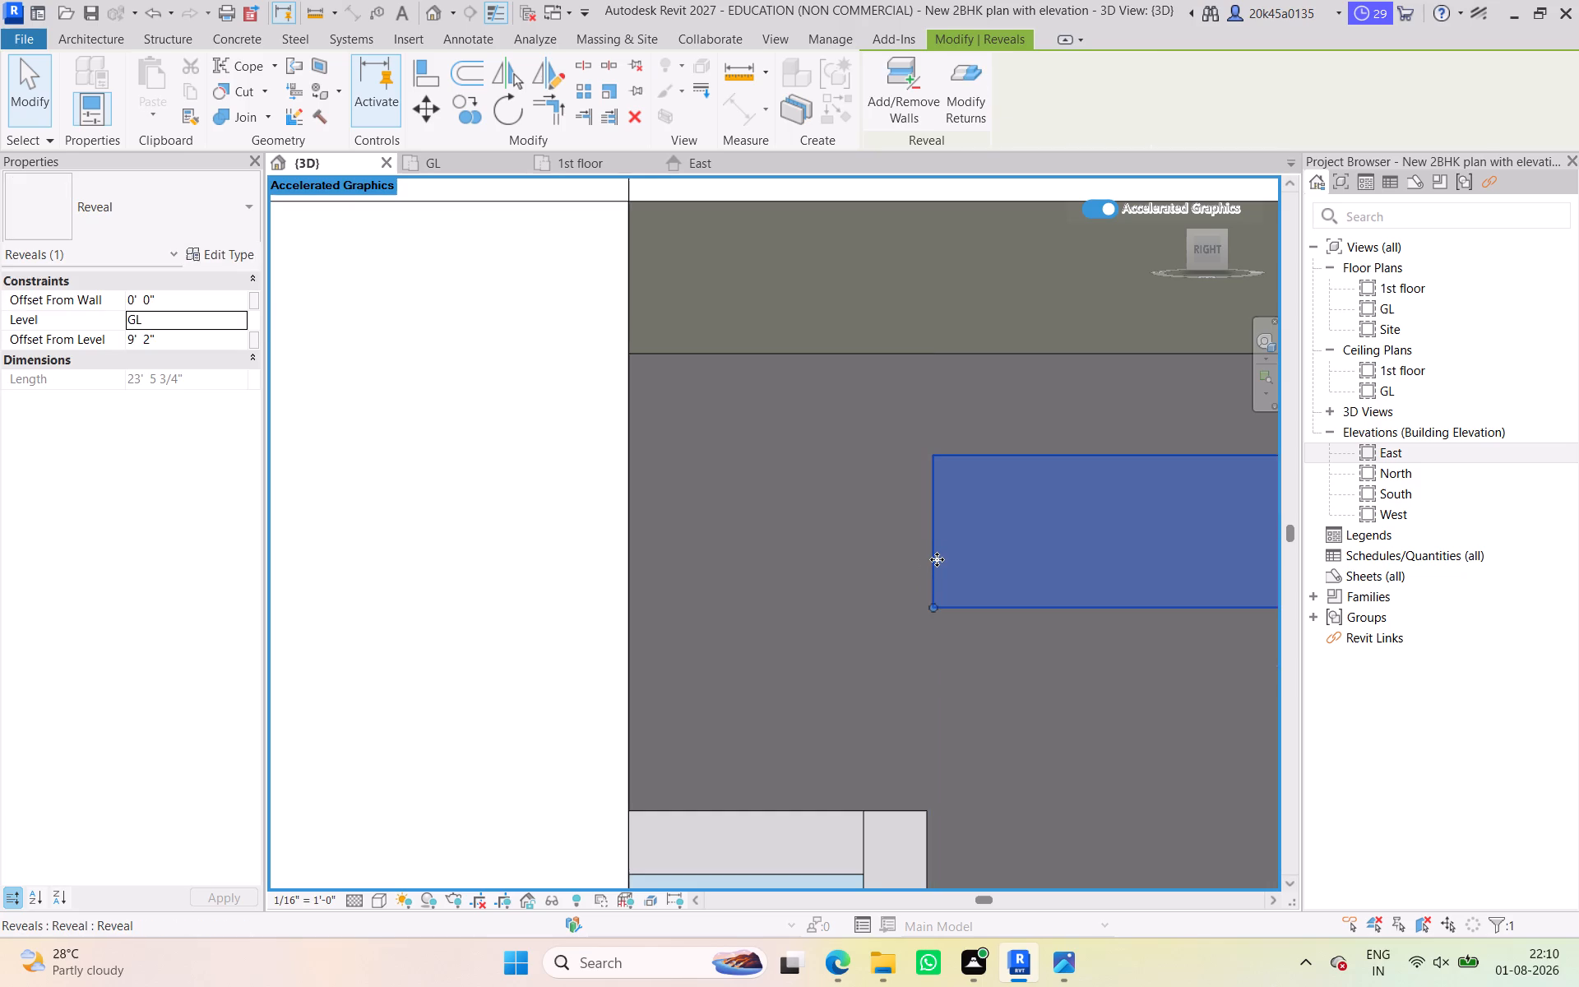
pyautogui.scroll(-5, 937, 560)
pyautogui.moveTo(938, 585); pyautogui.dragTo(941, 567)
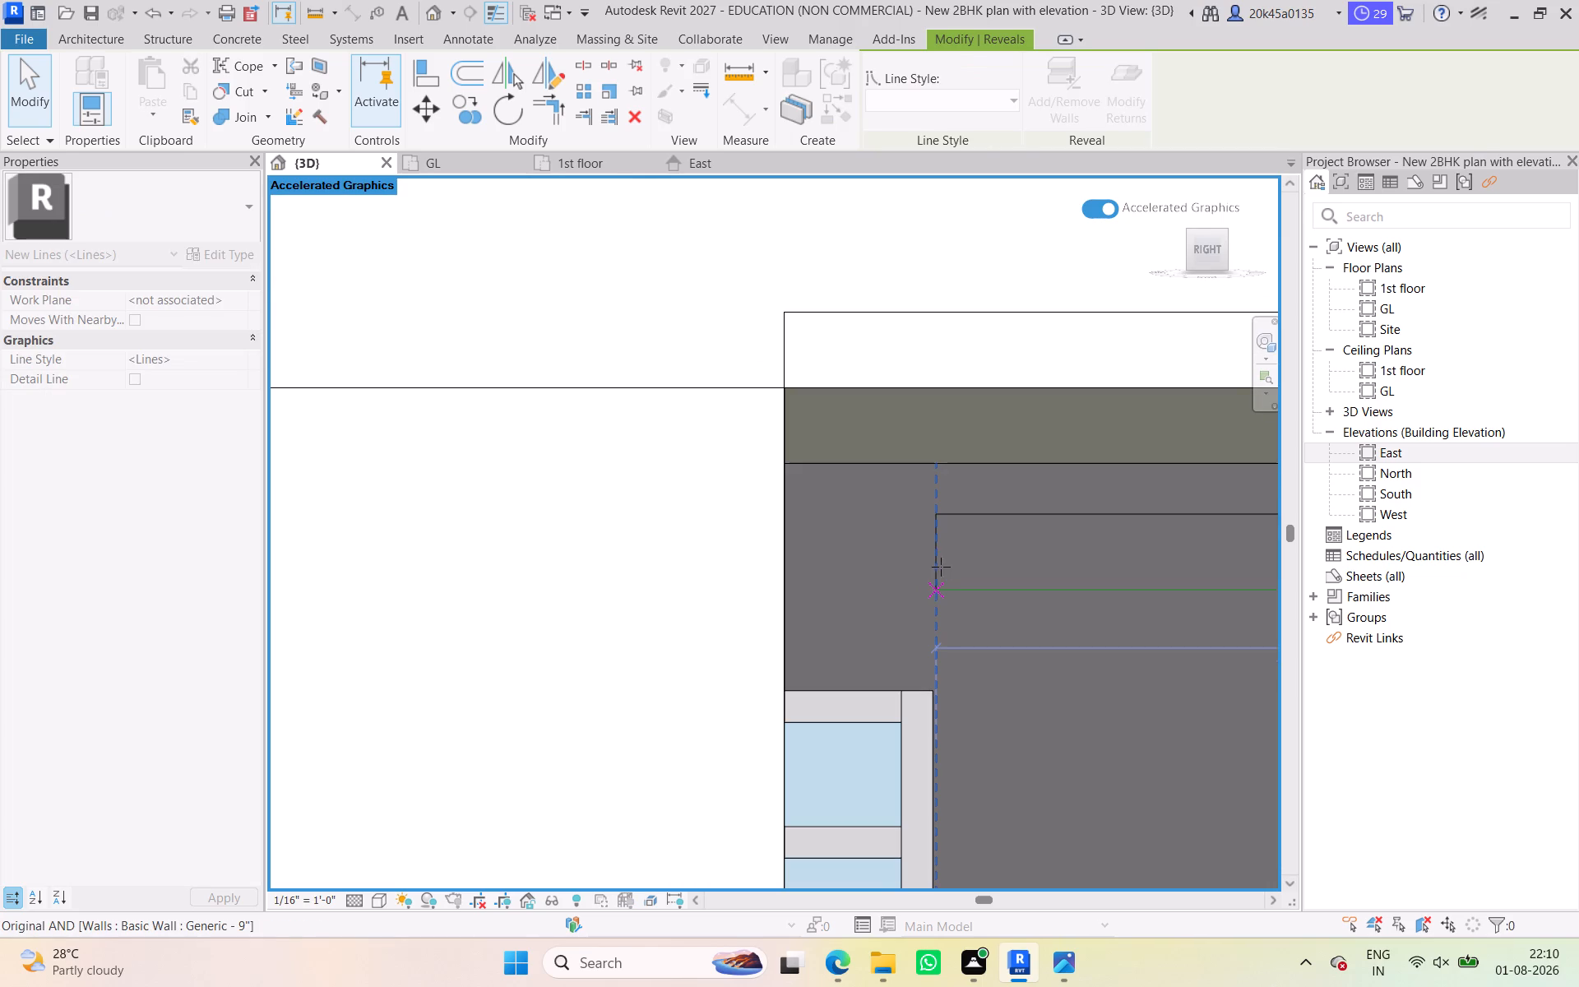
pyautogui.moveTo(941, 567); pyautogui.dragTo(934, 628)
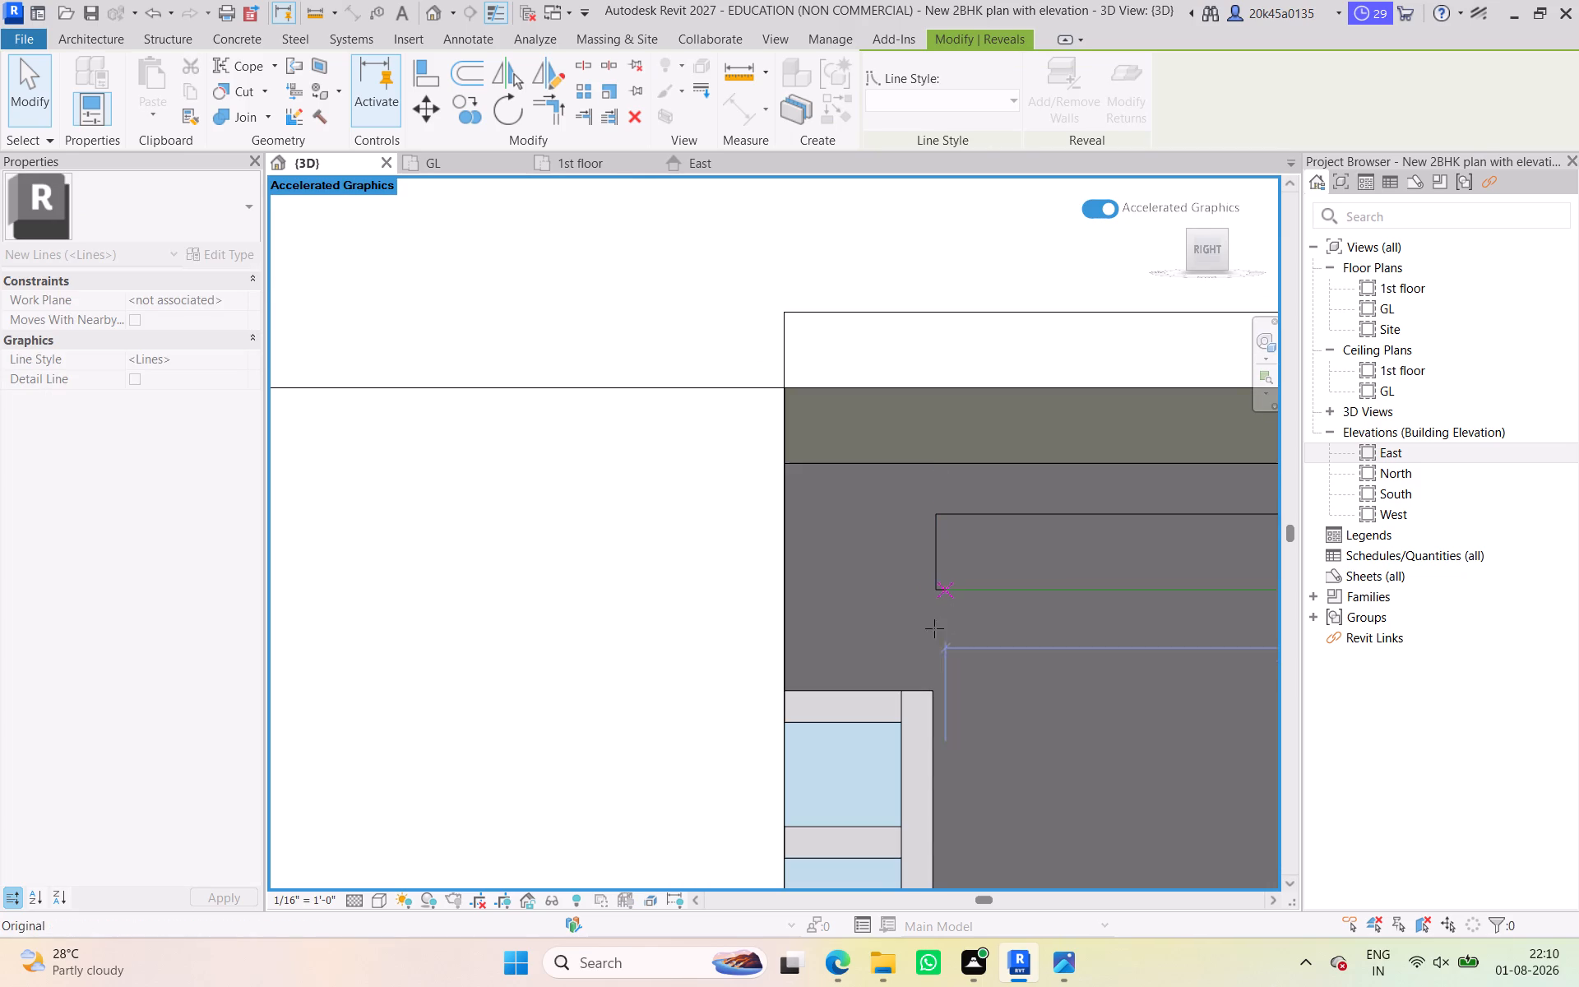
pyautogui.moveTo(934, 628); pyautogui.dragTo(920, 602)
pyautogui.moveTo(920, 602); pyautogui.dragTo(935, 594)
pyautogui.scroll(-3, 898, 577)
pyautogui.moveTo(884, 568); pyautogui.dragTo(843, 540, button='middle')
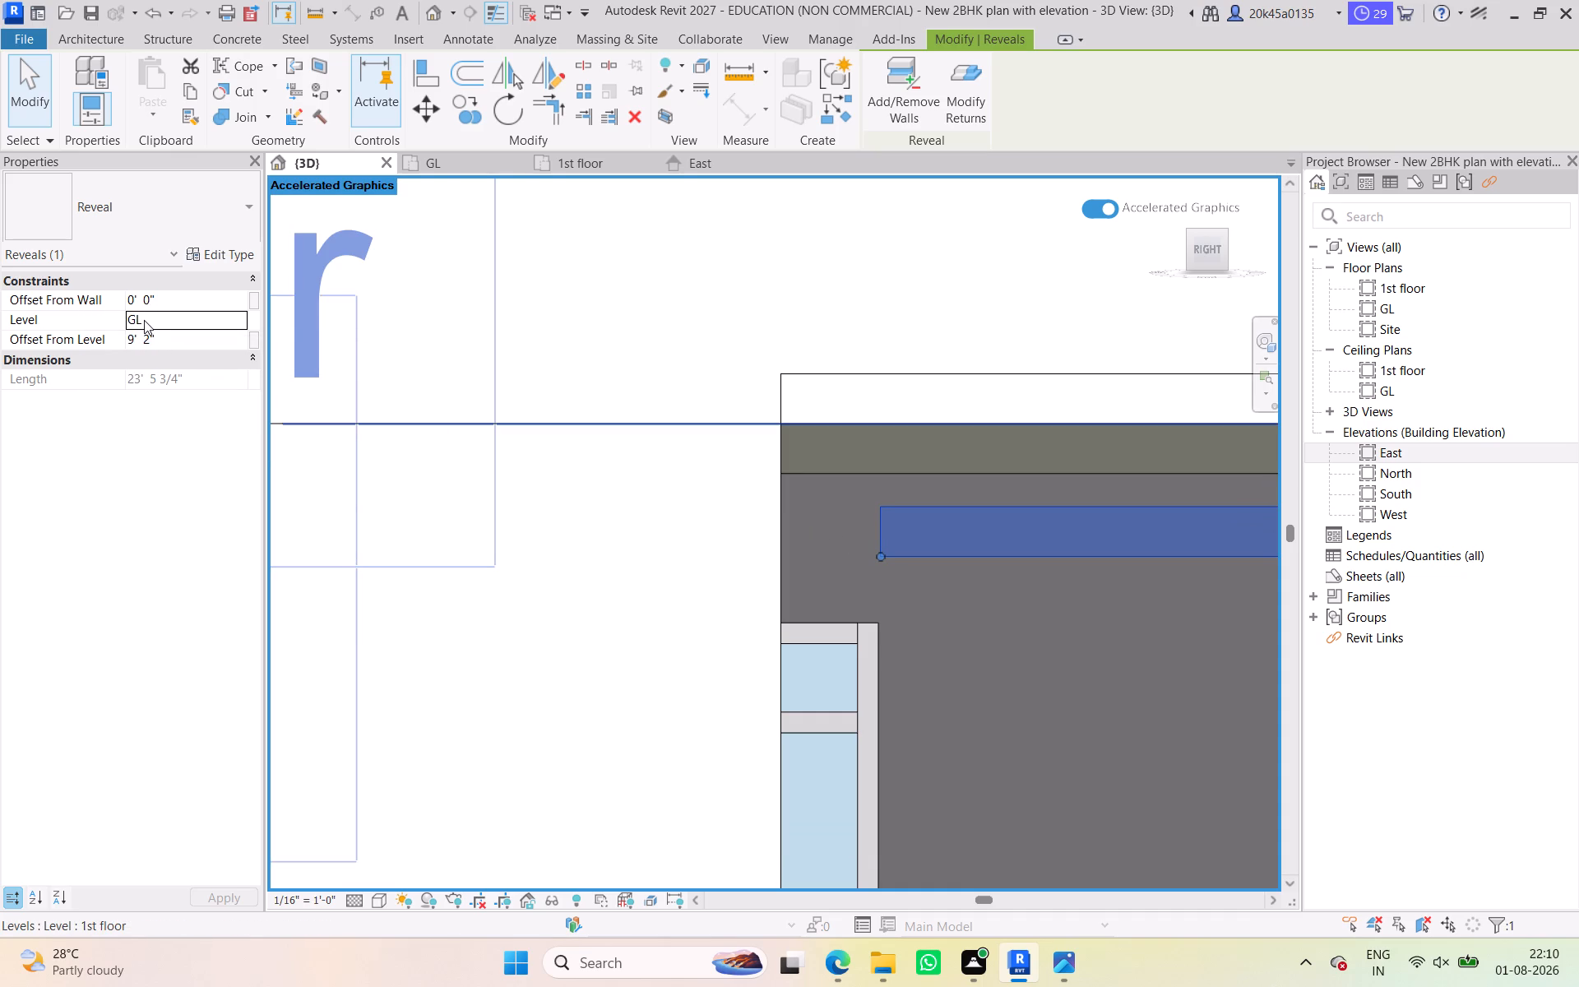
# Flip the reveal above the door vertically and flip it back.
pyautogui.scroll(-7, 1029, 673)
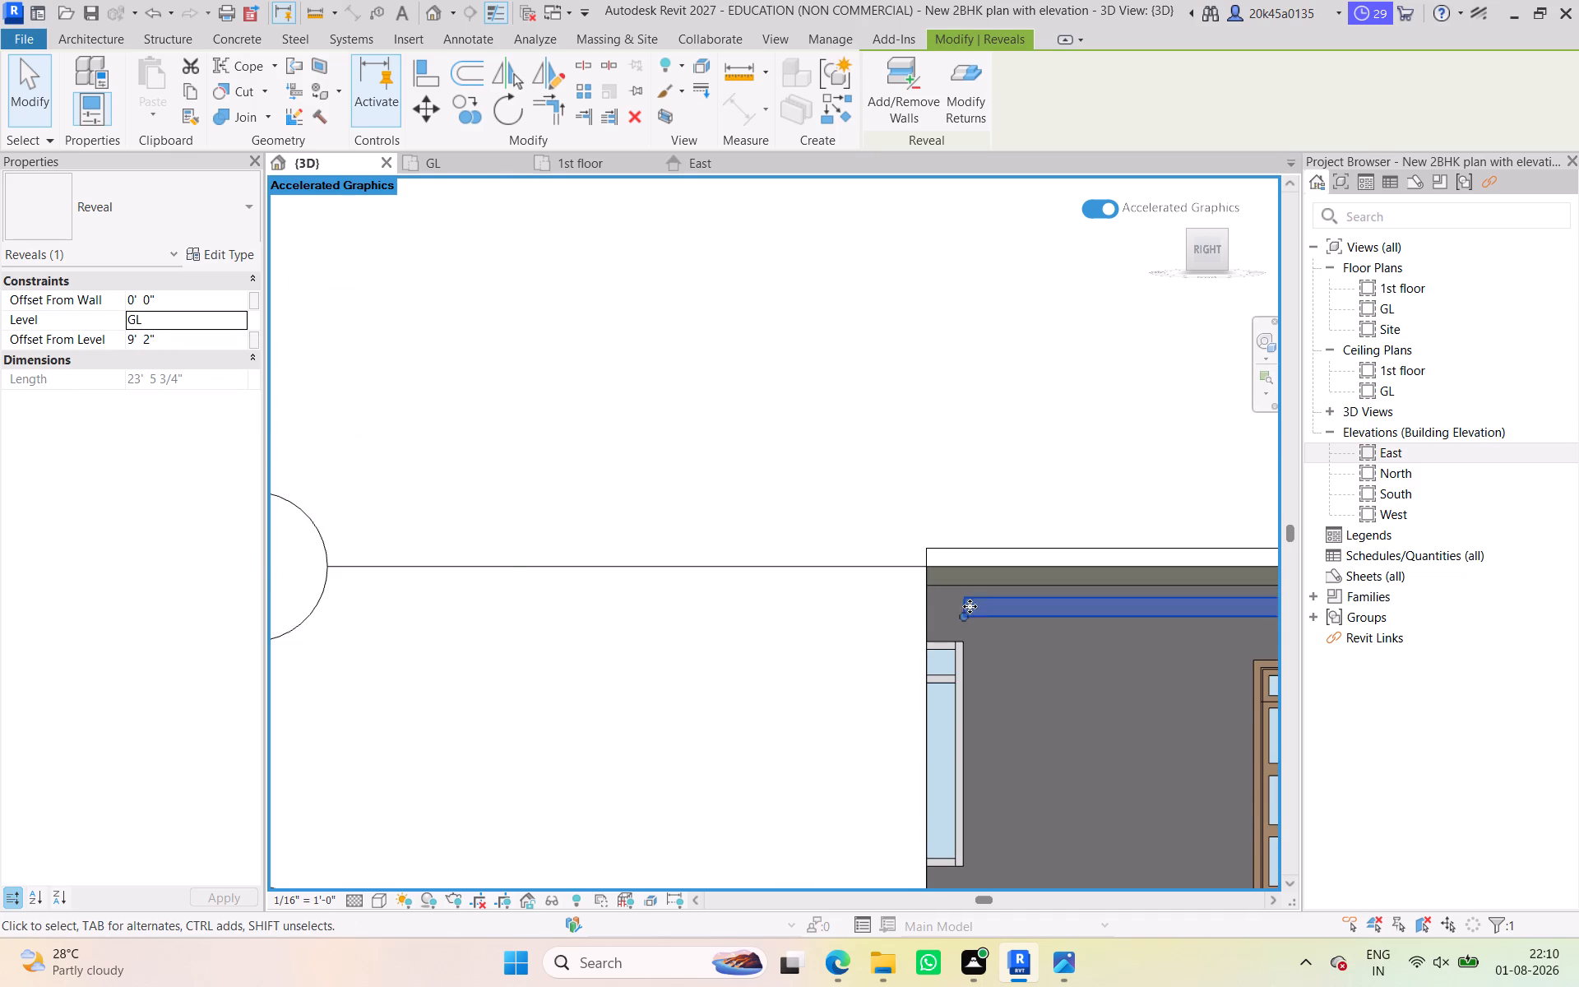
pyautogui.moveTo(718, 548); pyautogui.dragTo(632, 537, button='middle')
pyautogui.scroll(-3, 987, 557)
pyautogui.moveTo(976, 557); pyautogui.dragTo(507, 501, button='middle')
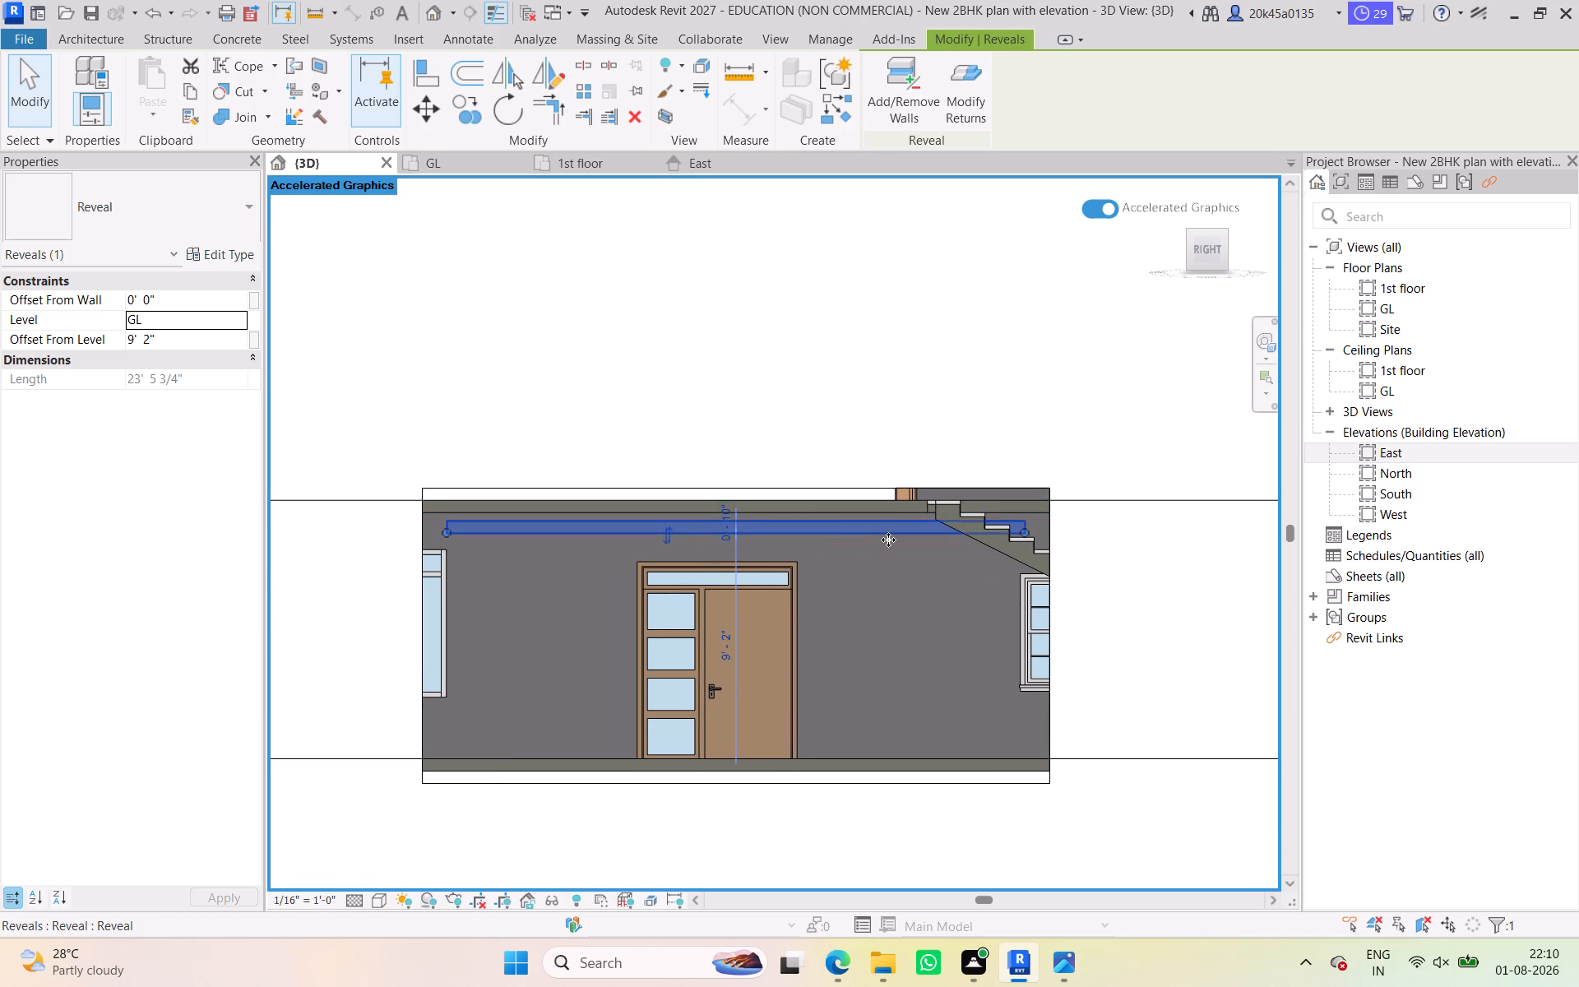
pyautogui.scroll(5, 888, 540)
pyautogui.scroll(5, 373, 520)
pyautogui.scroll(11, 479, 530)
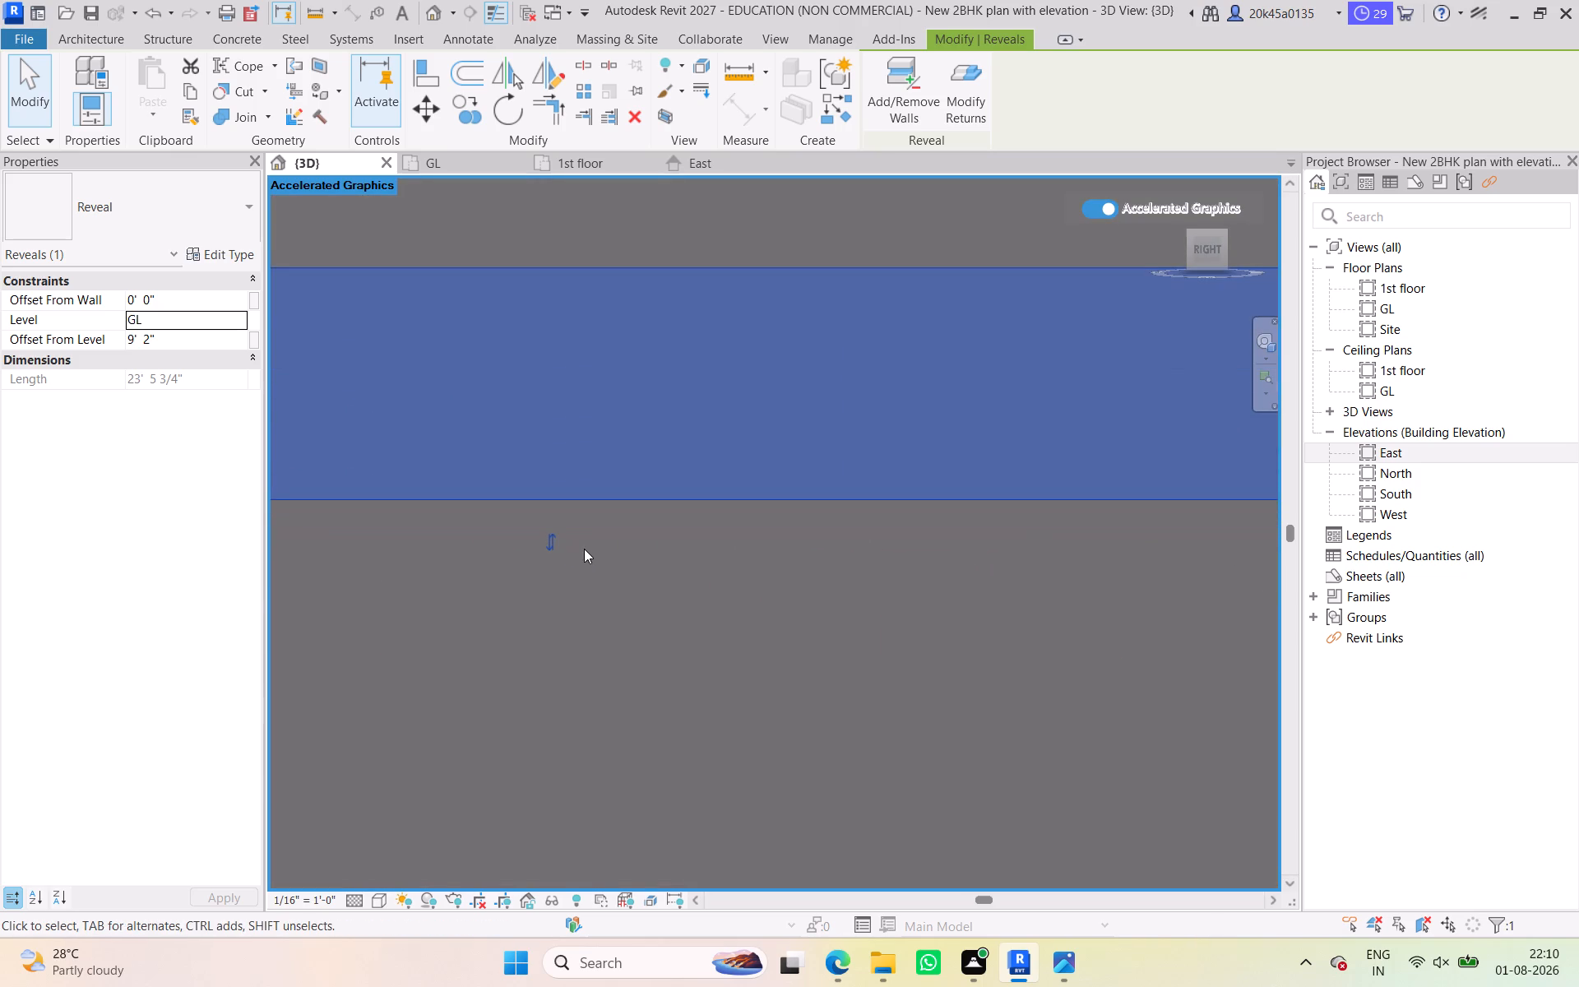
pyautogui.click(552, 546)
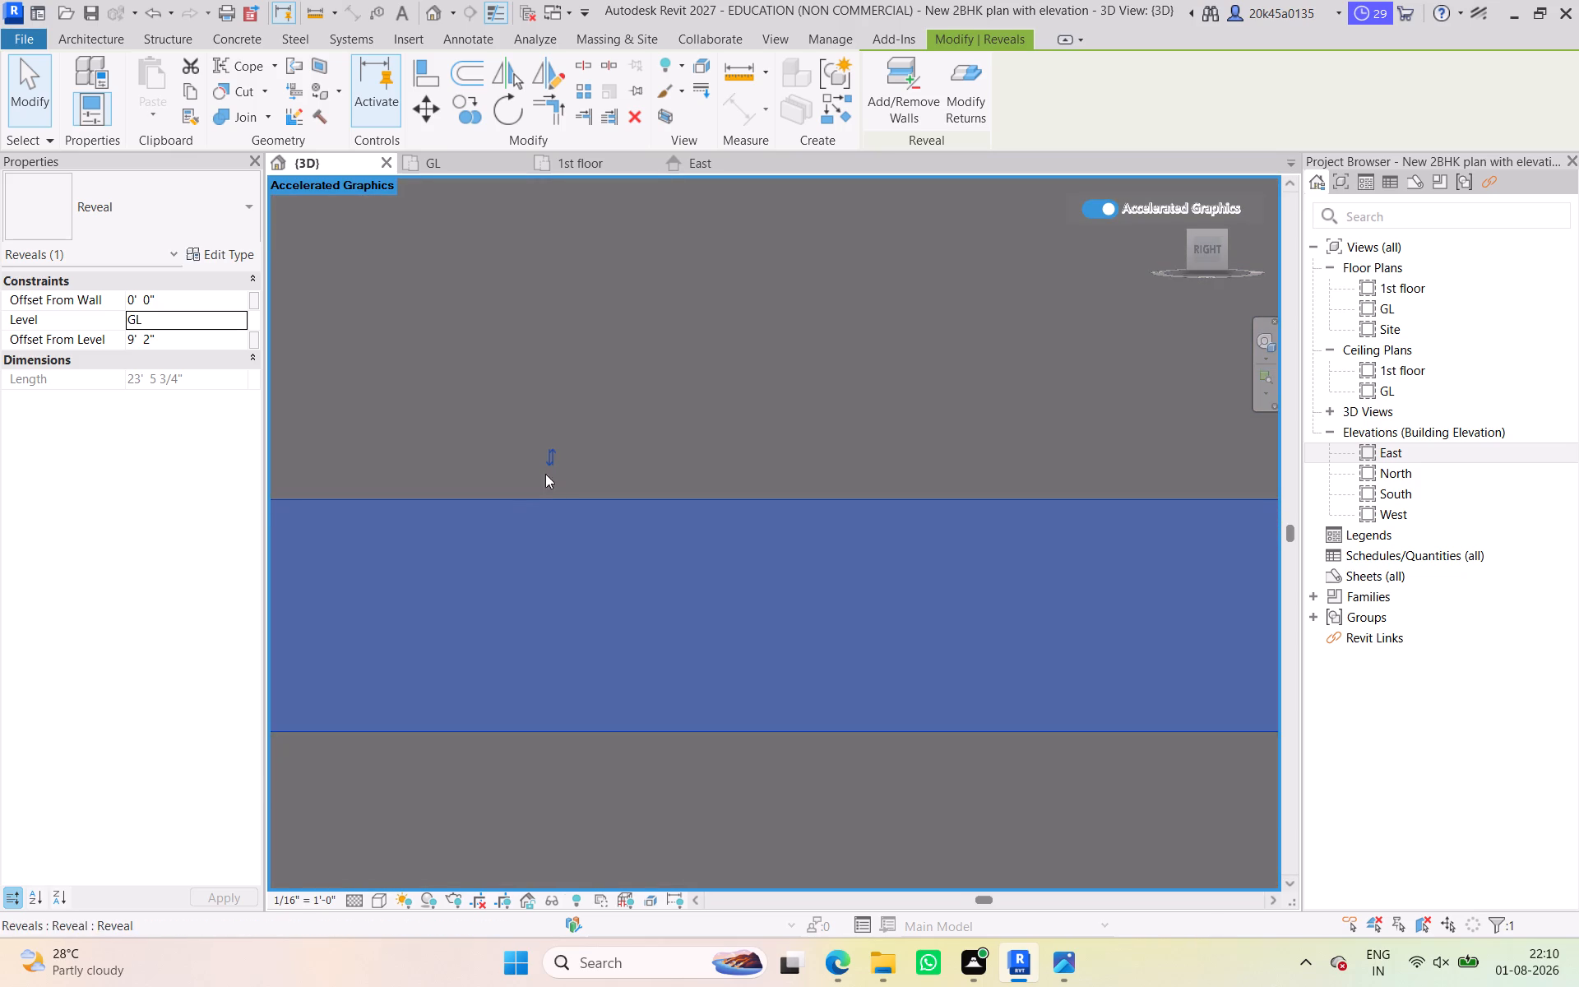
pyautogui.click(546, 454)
# Set the distance between the reveal above the main entrance door and the slab over it to 9".
pyautogui.scroll(-14, 563, 496)
pyautogui.scroll(-3, 834, 497)
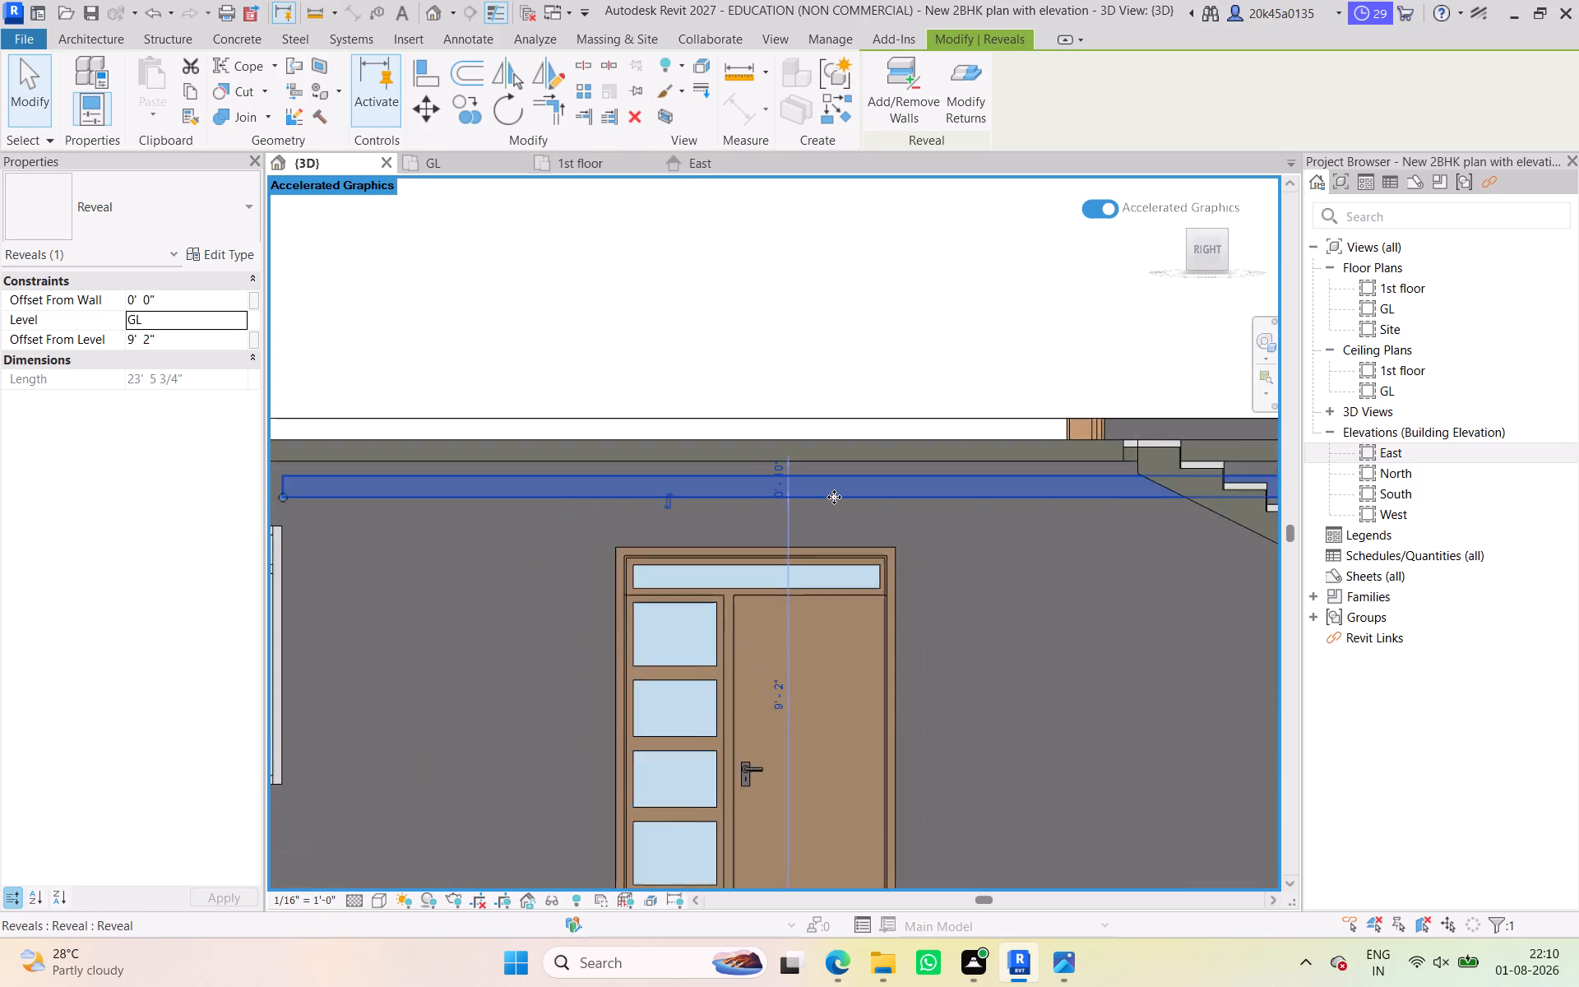
pyautogui.scroll(16, 834, 497)
pyautogui.scroll(-3, 1009, 492)
pyautogui.moveTo(954, 482); pyautogui.dragTo(528, 497, button='middle')
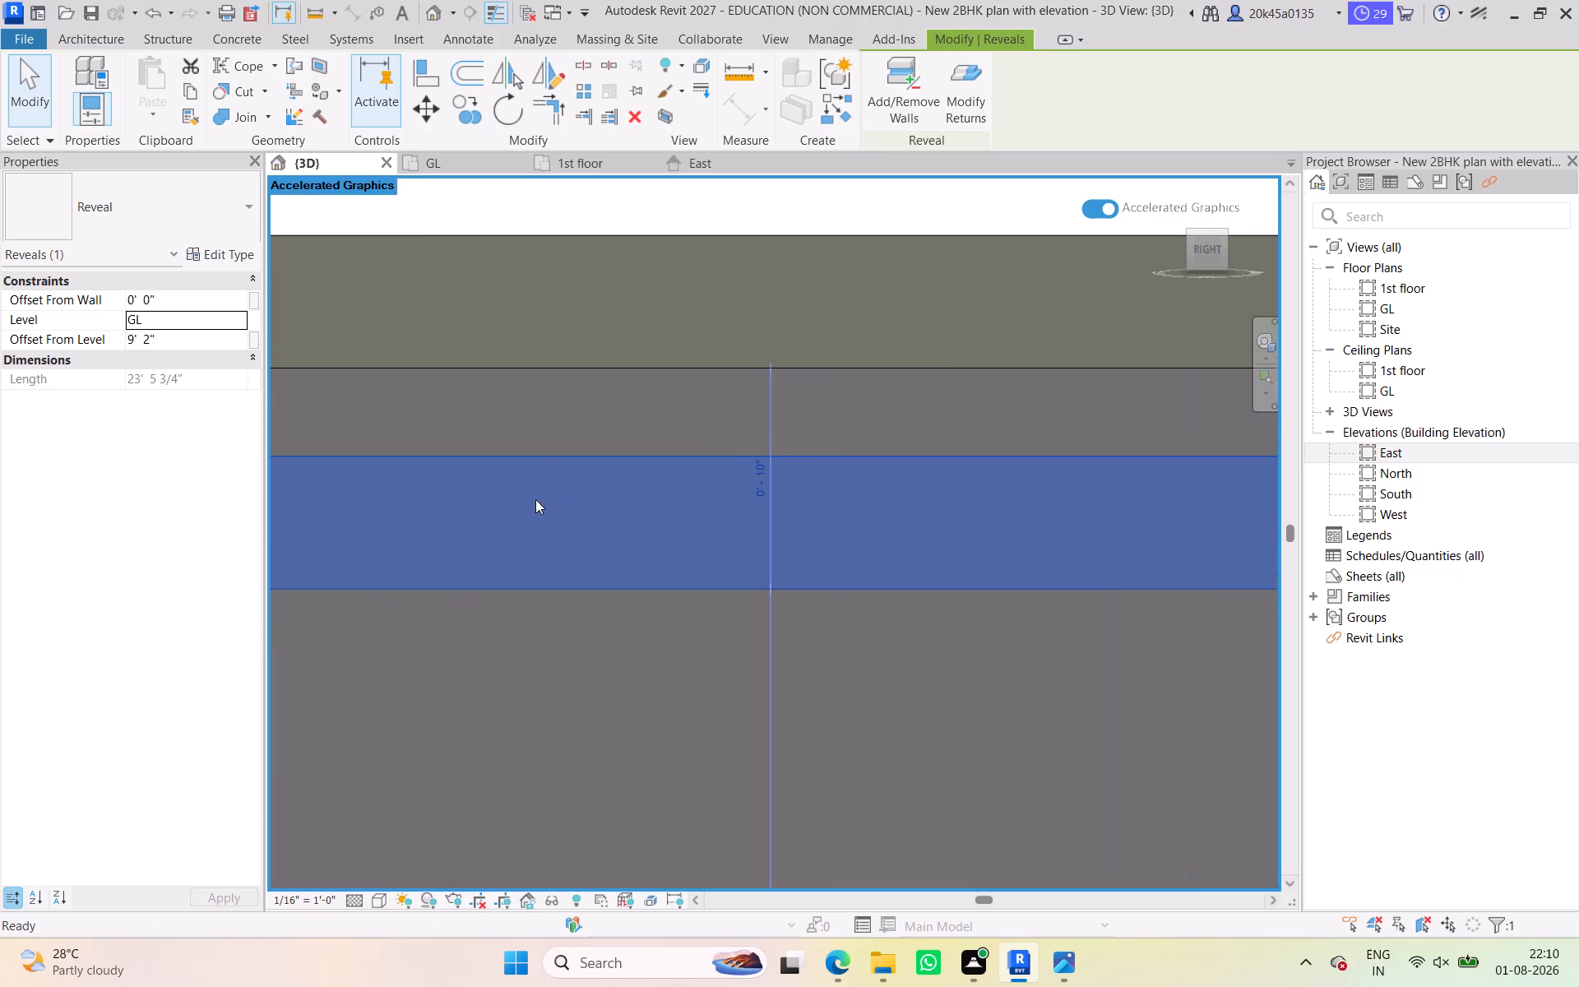
pyautogui.scroll(5, 789, 512)
pyautogui.click(746, 447)
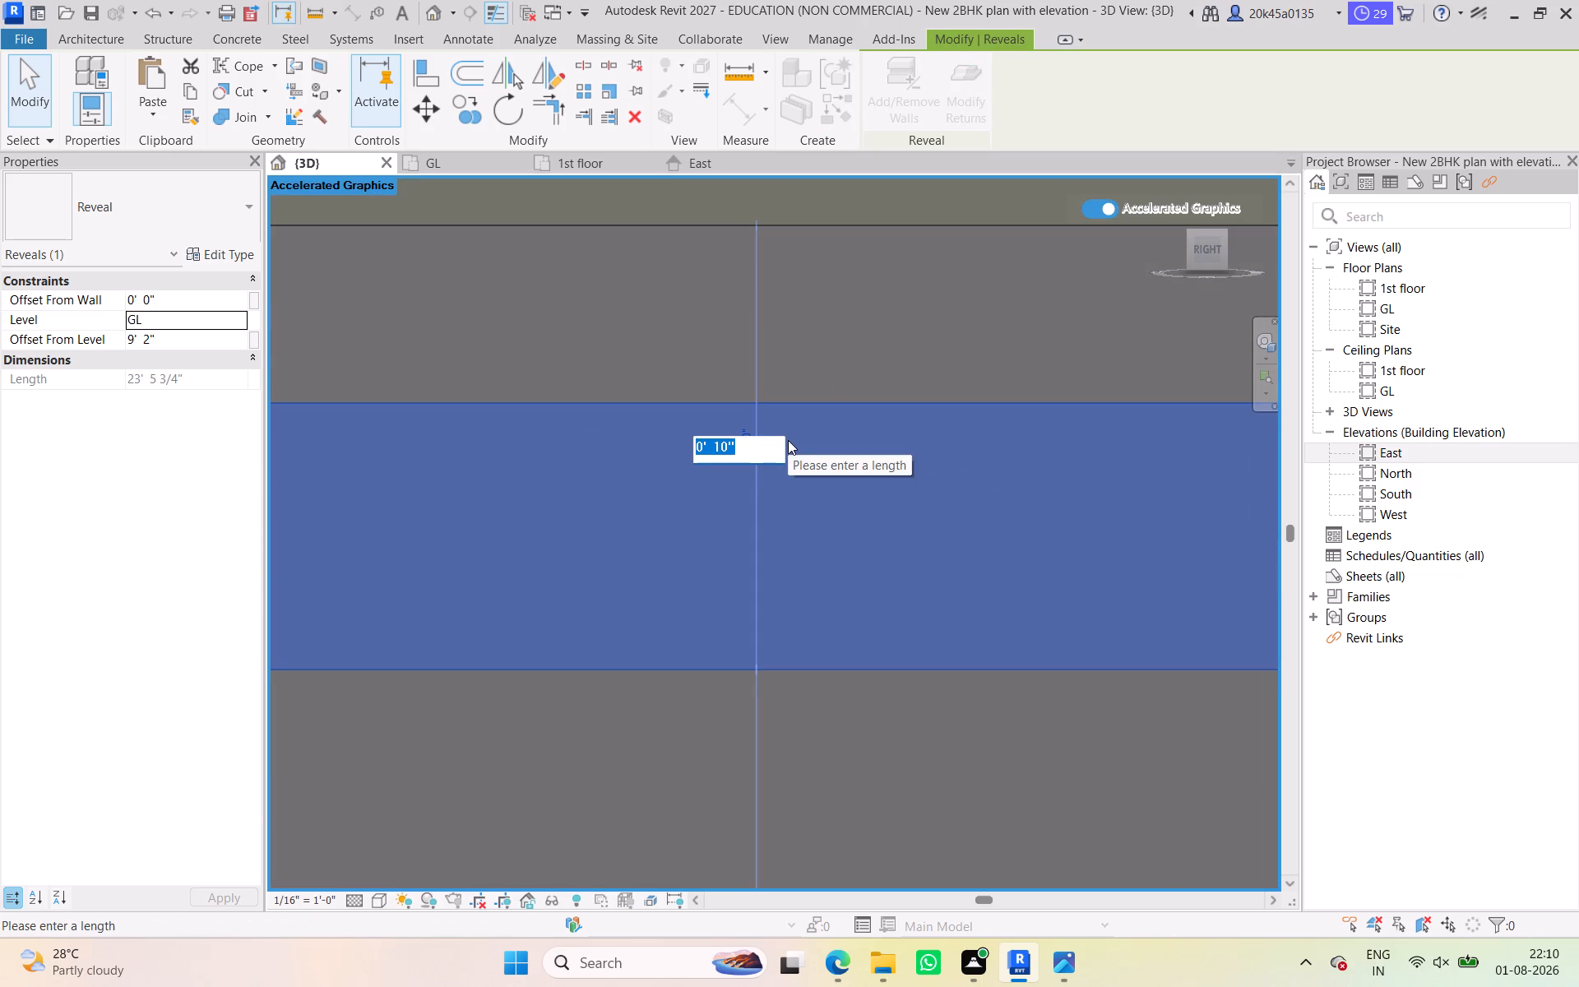
pyautogui.scroll(-4, 787, 439)
pyautogui.scroll(3, 787, 439)
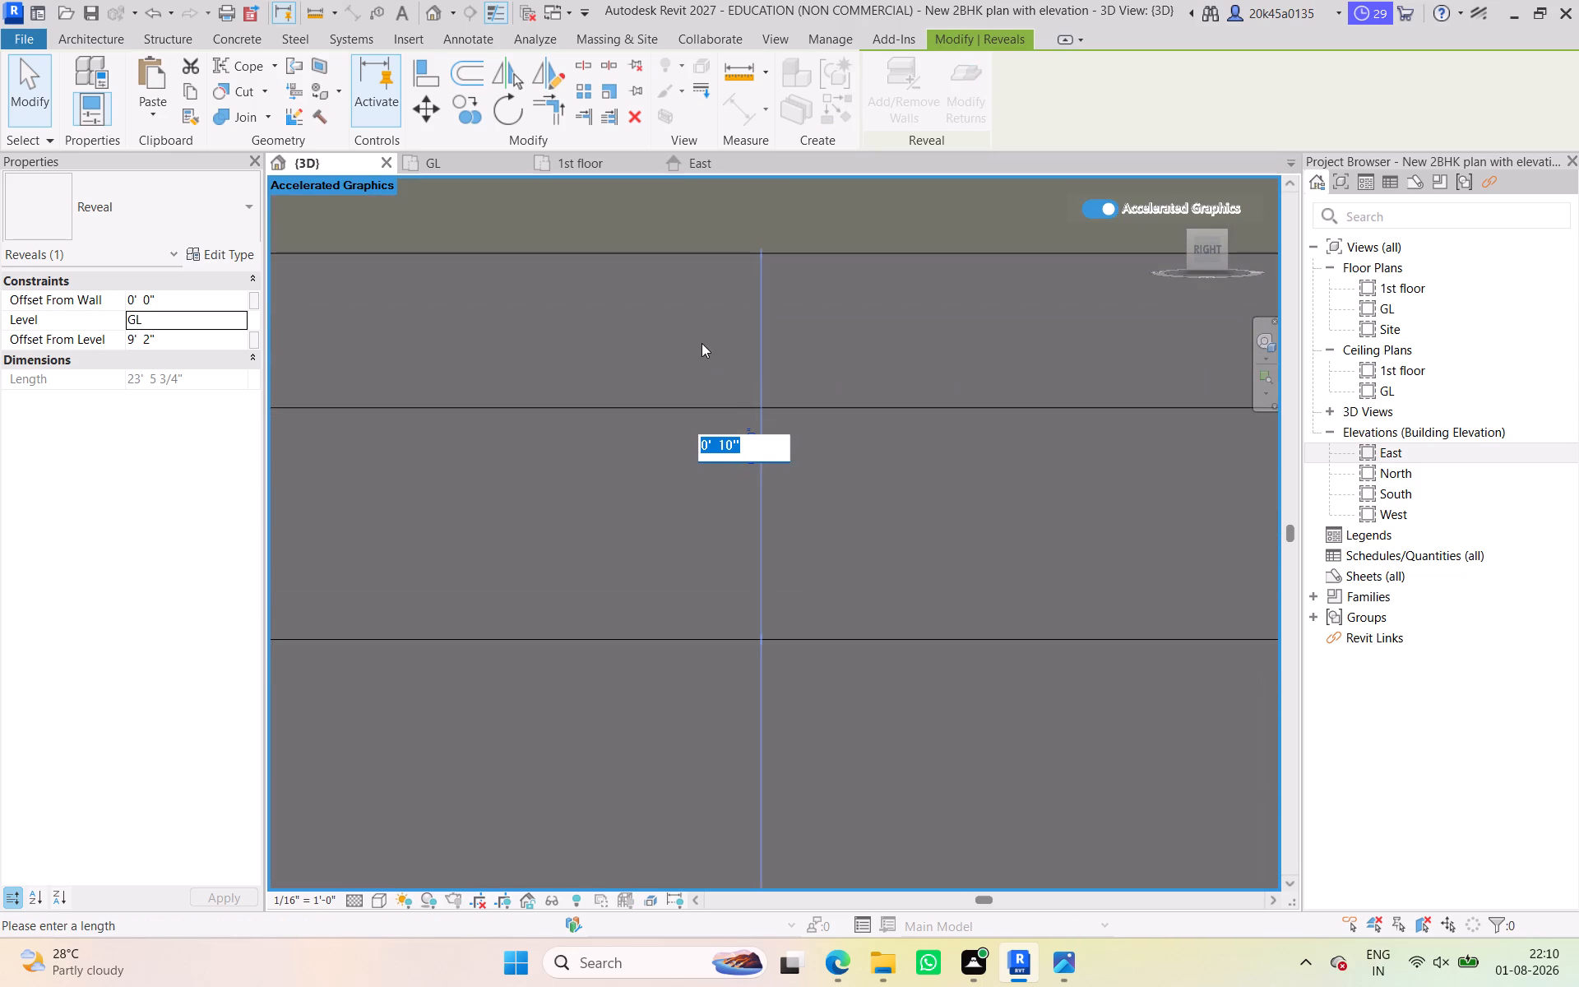
pyautogui.click(702, 343)
pyautogui.click(749, 449)
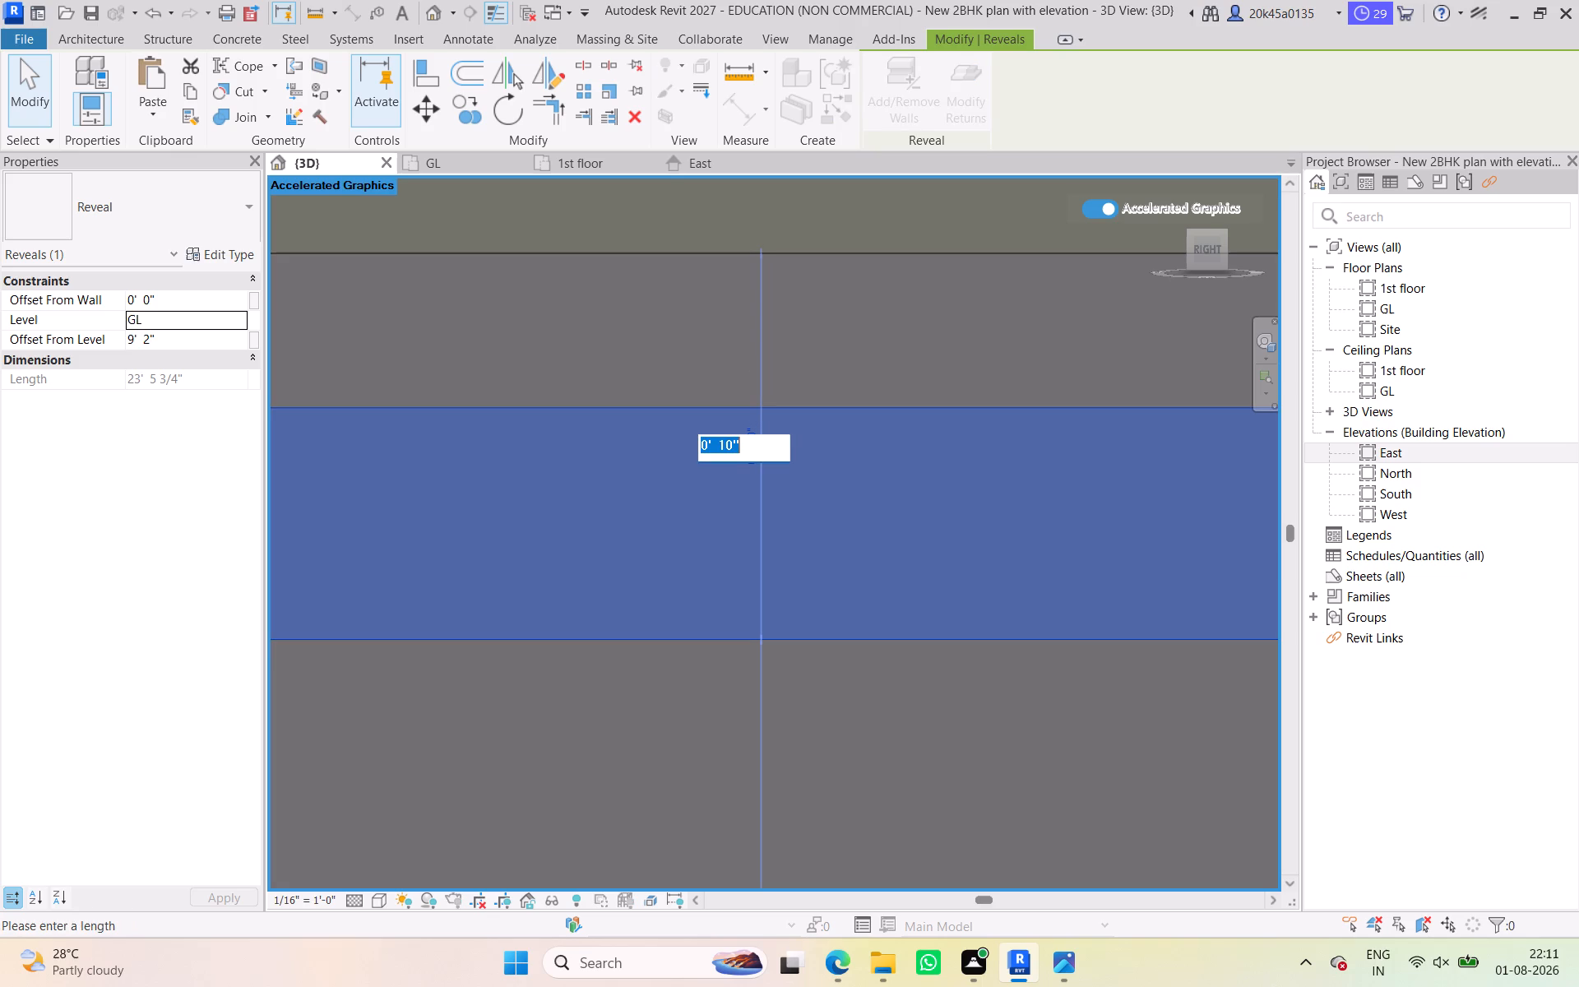
pyautogui.press('9')
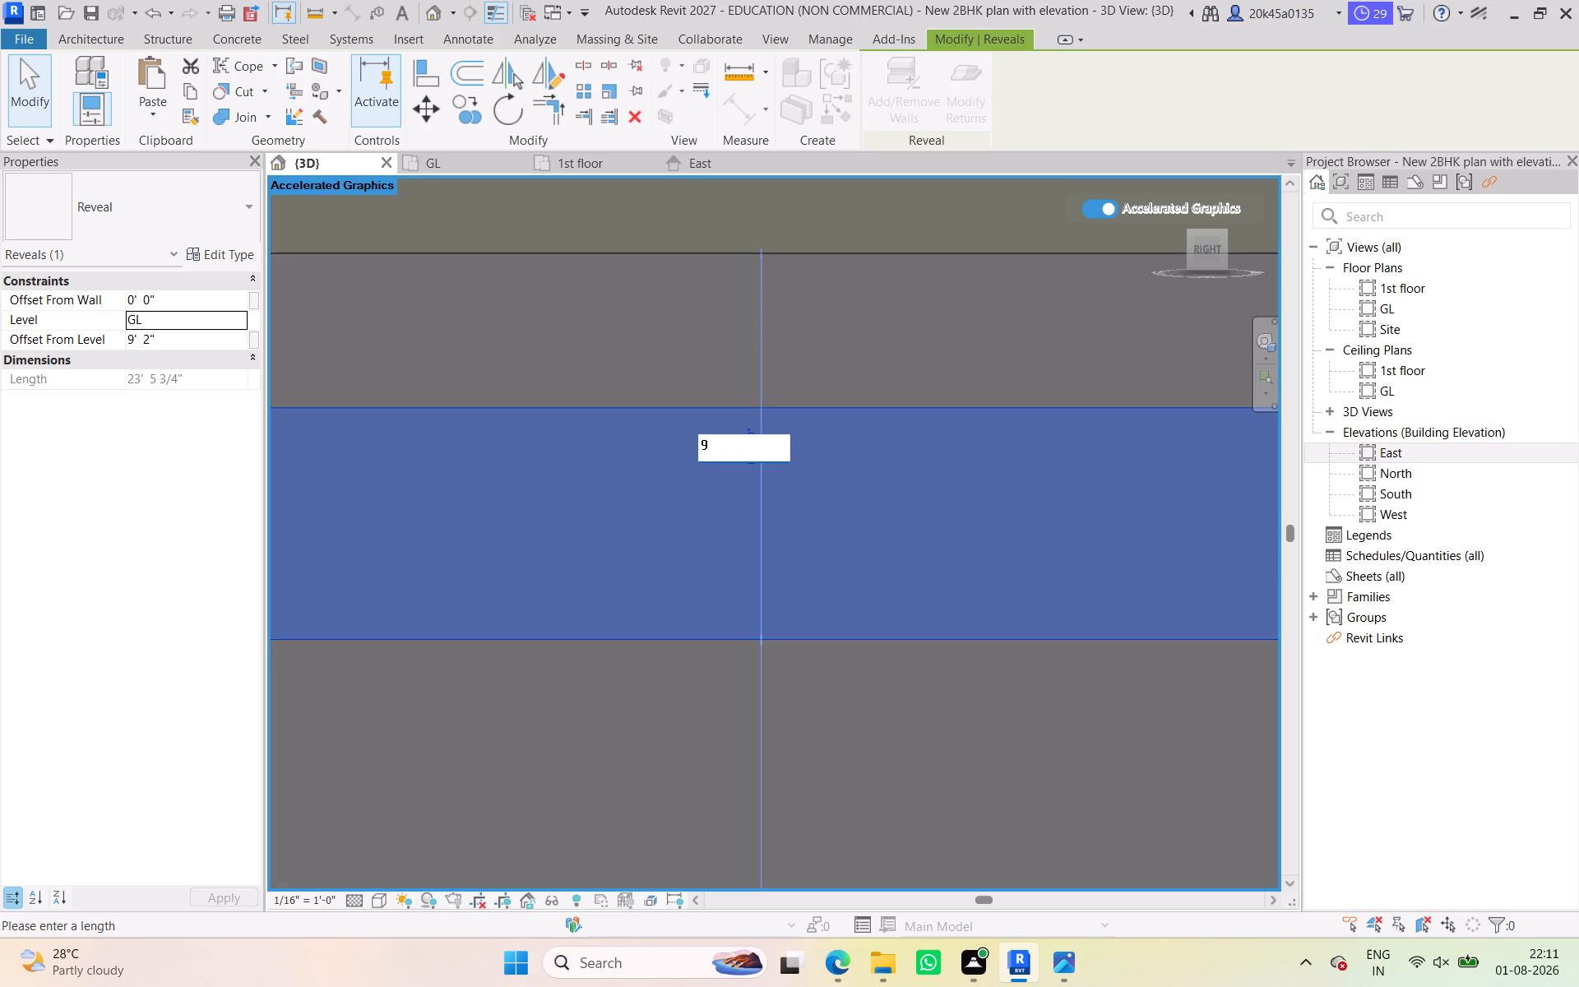
pyautogui.hotkey('shift', '"')
pyautogui.press('Return')
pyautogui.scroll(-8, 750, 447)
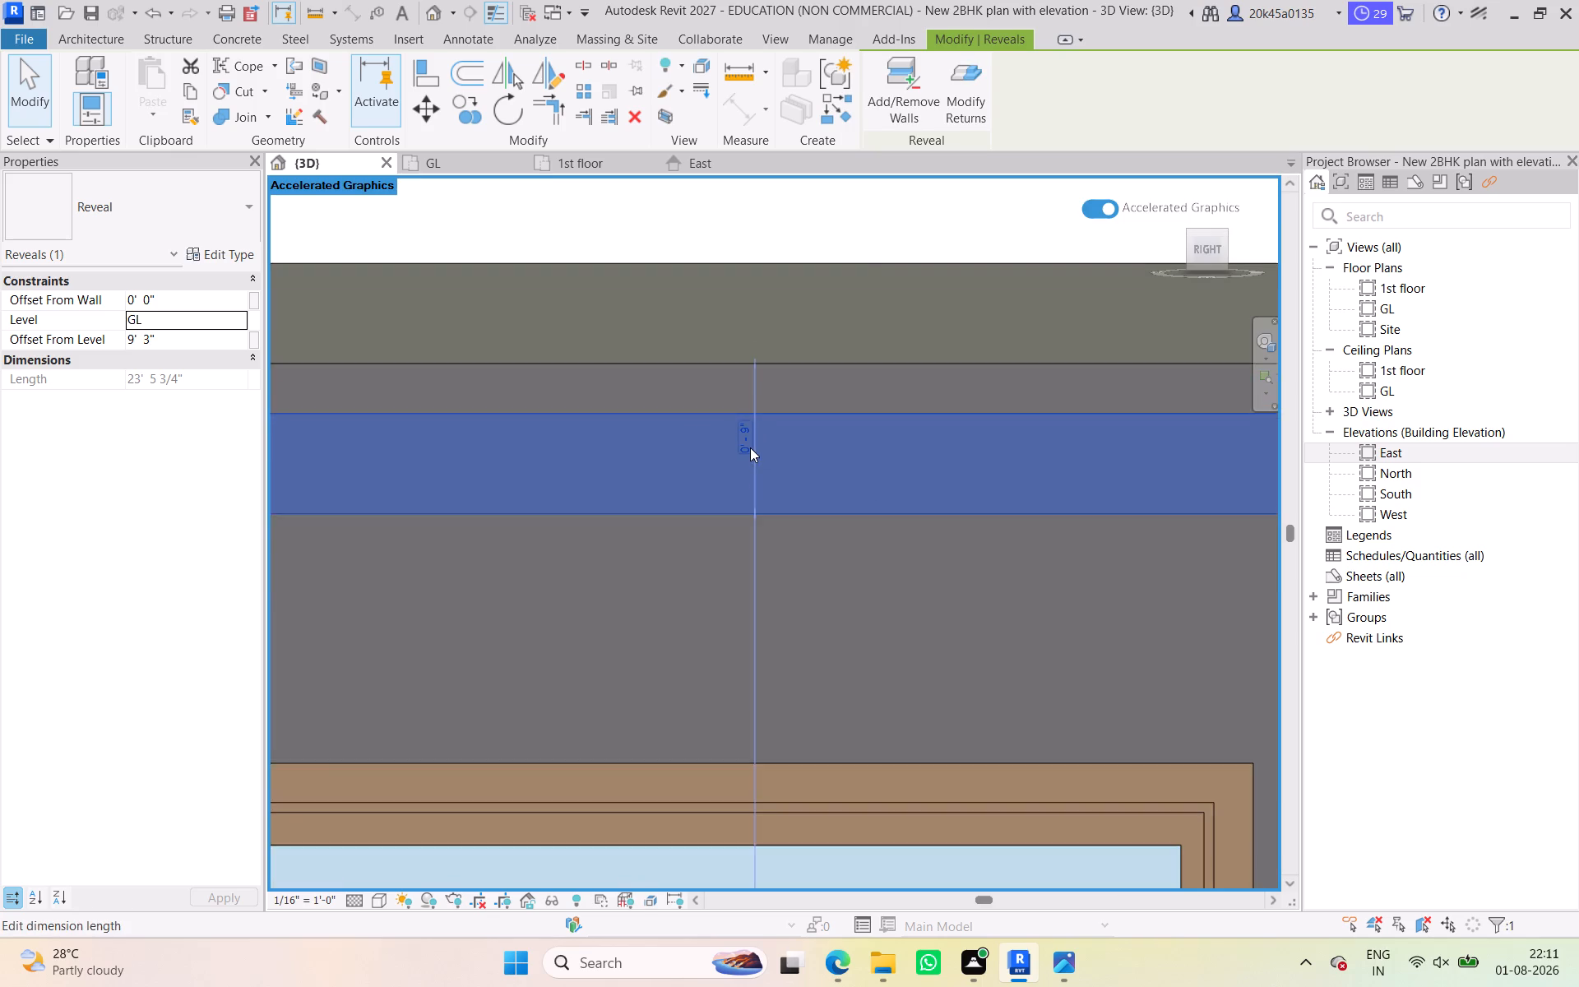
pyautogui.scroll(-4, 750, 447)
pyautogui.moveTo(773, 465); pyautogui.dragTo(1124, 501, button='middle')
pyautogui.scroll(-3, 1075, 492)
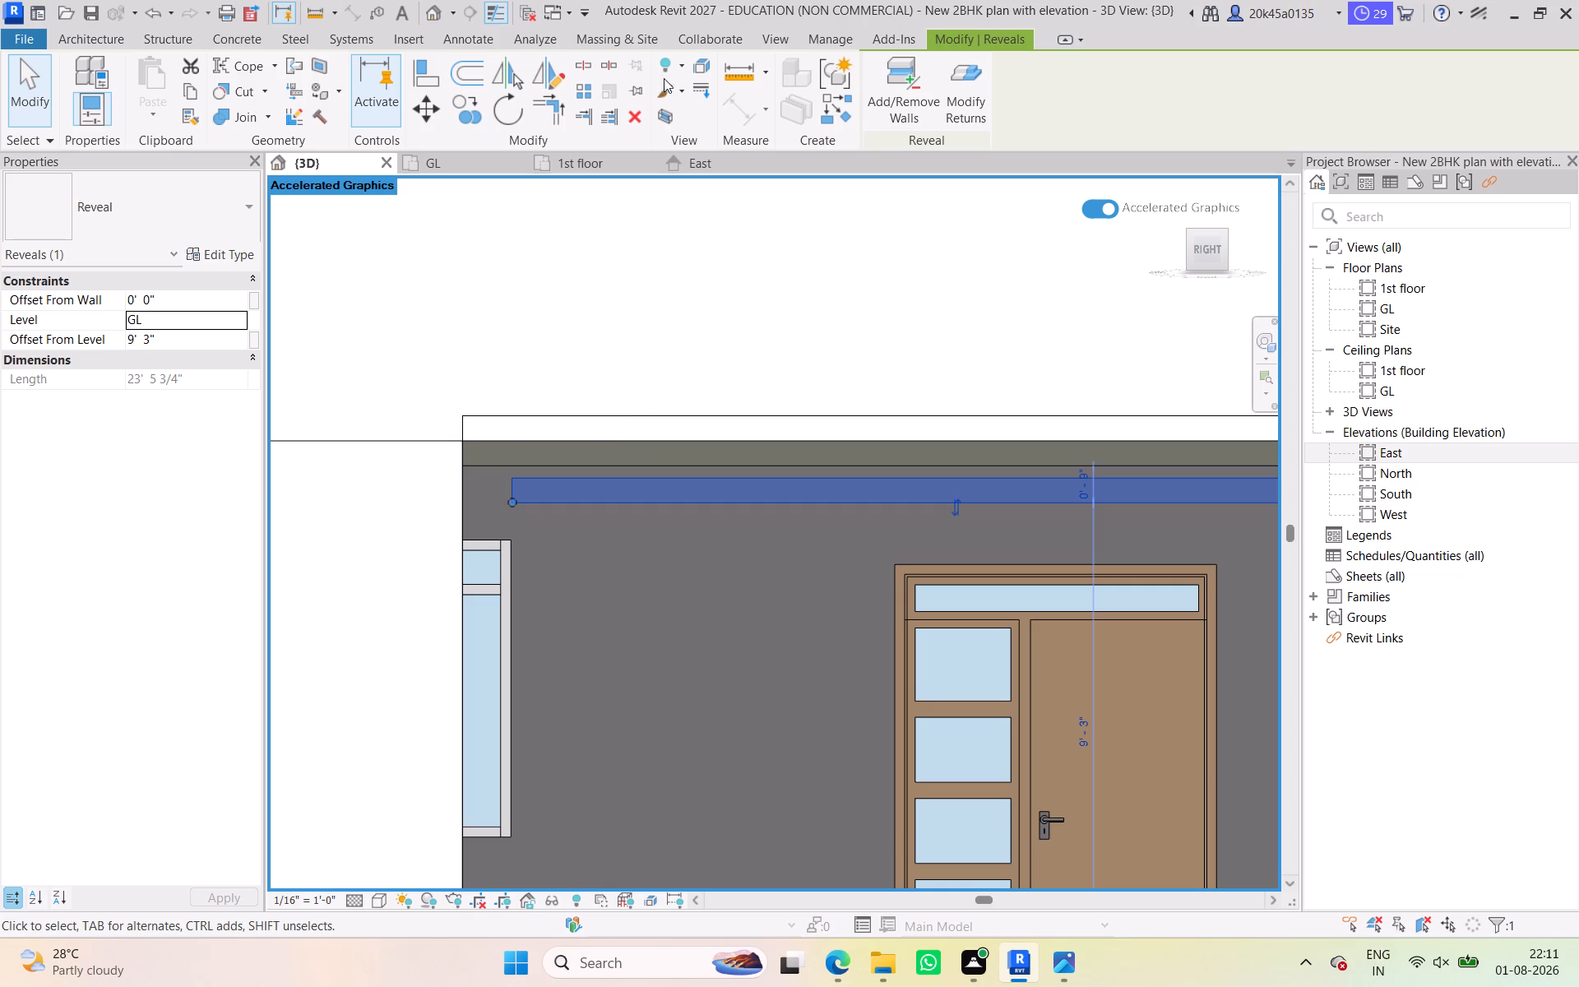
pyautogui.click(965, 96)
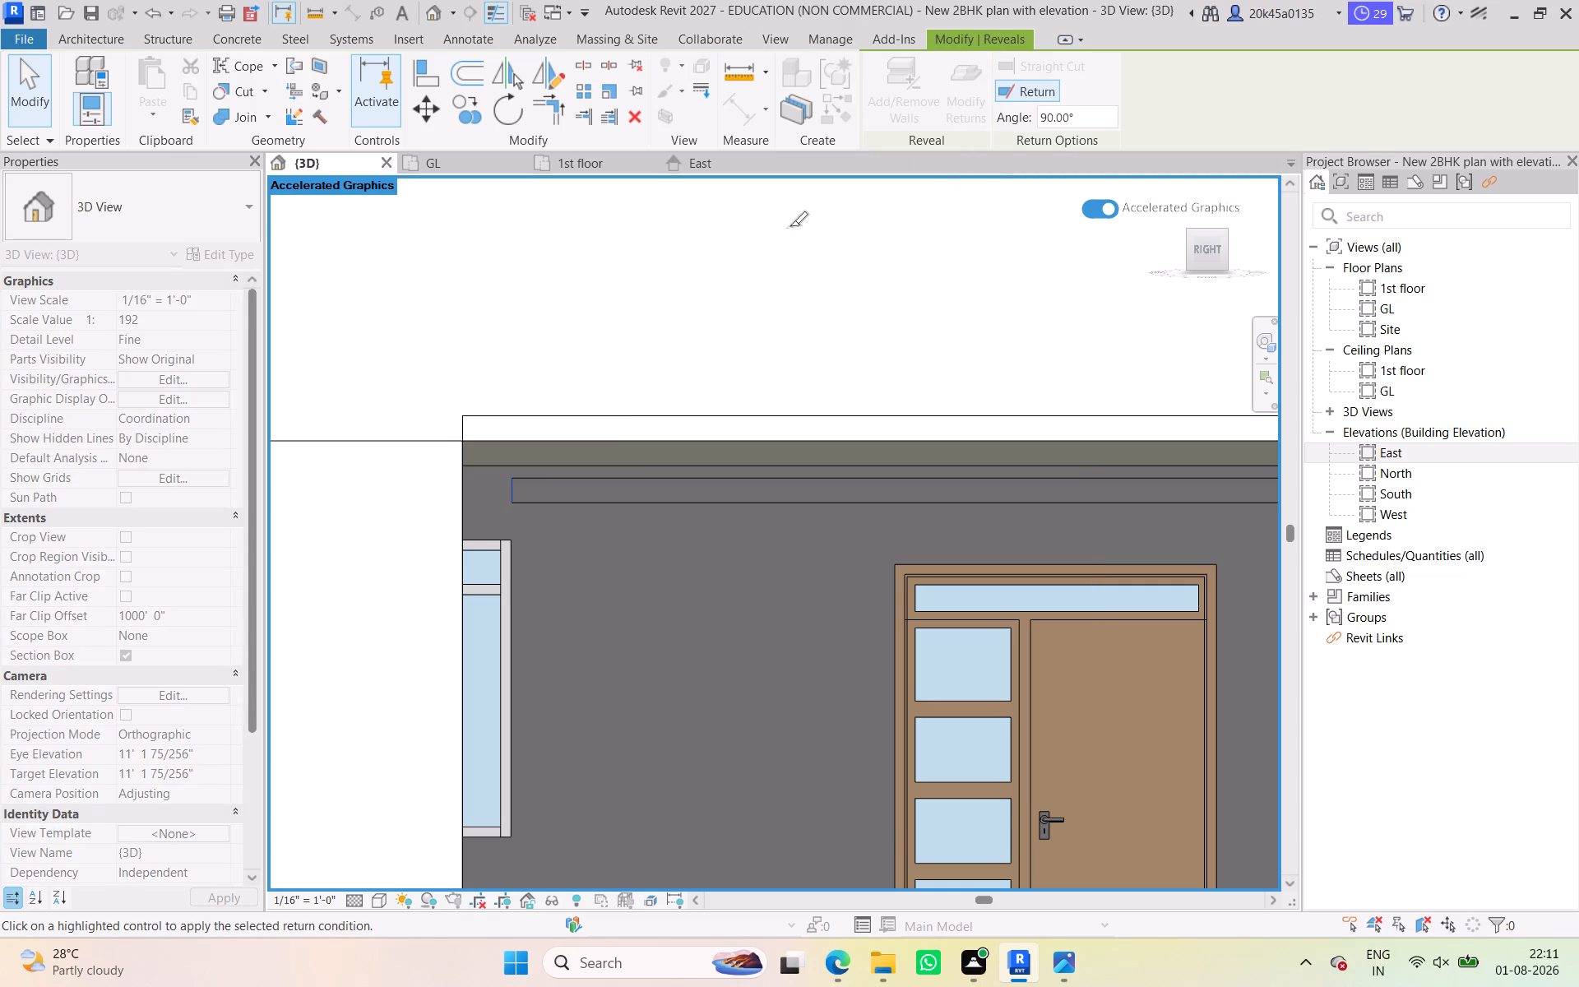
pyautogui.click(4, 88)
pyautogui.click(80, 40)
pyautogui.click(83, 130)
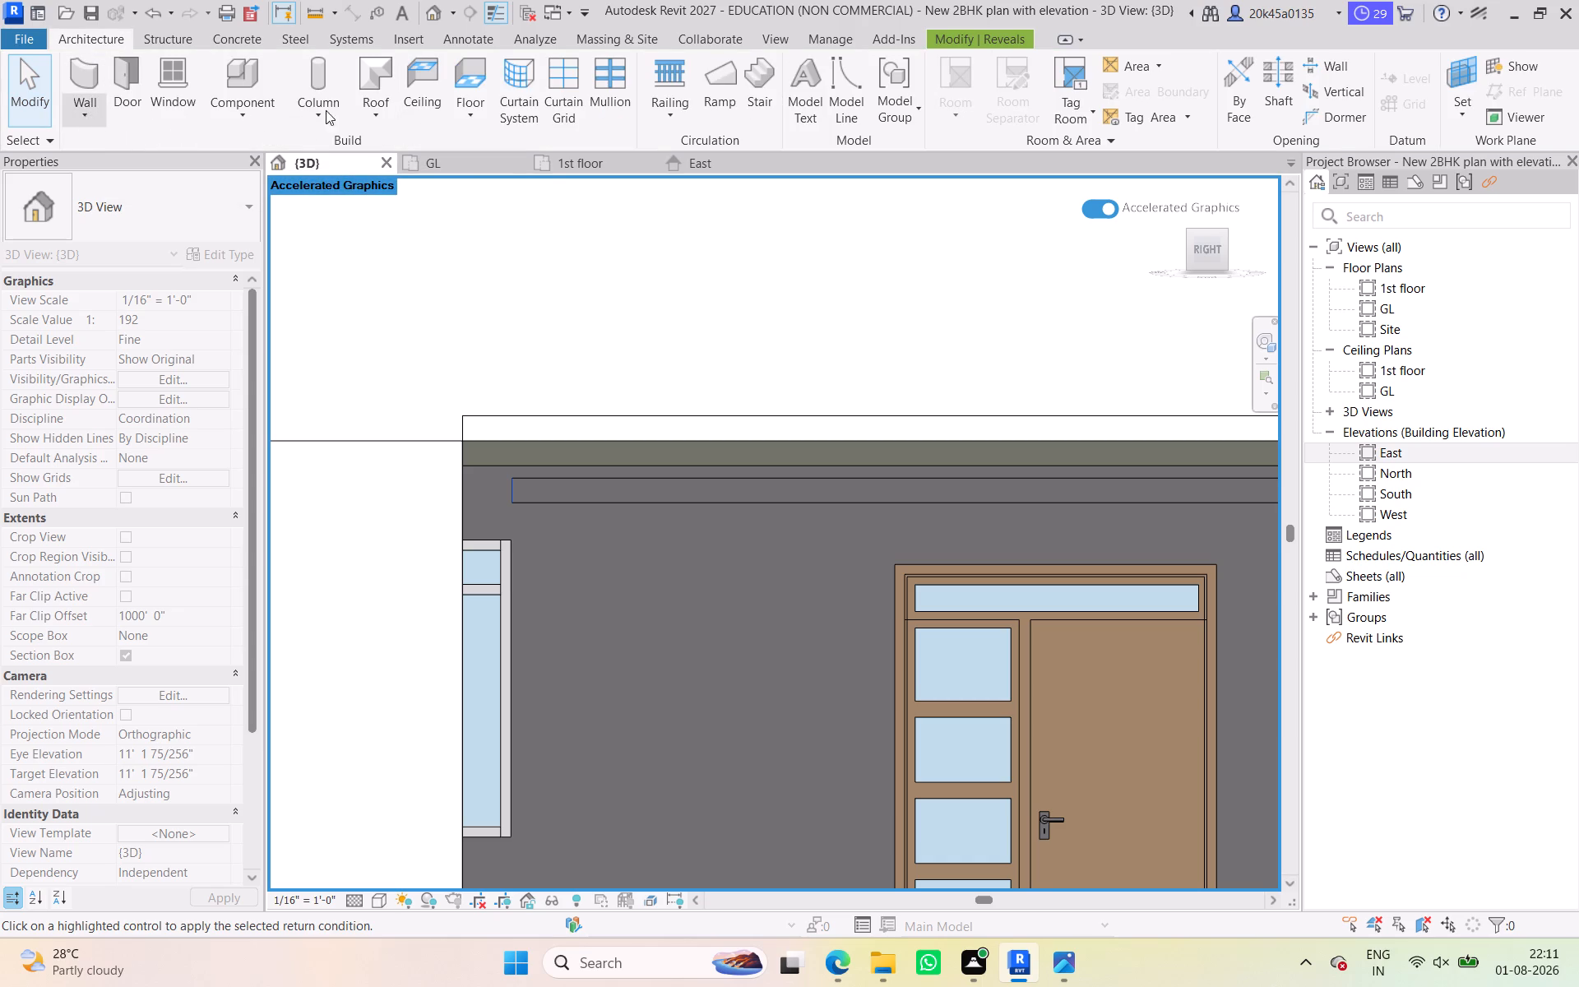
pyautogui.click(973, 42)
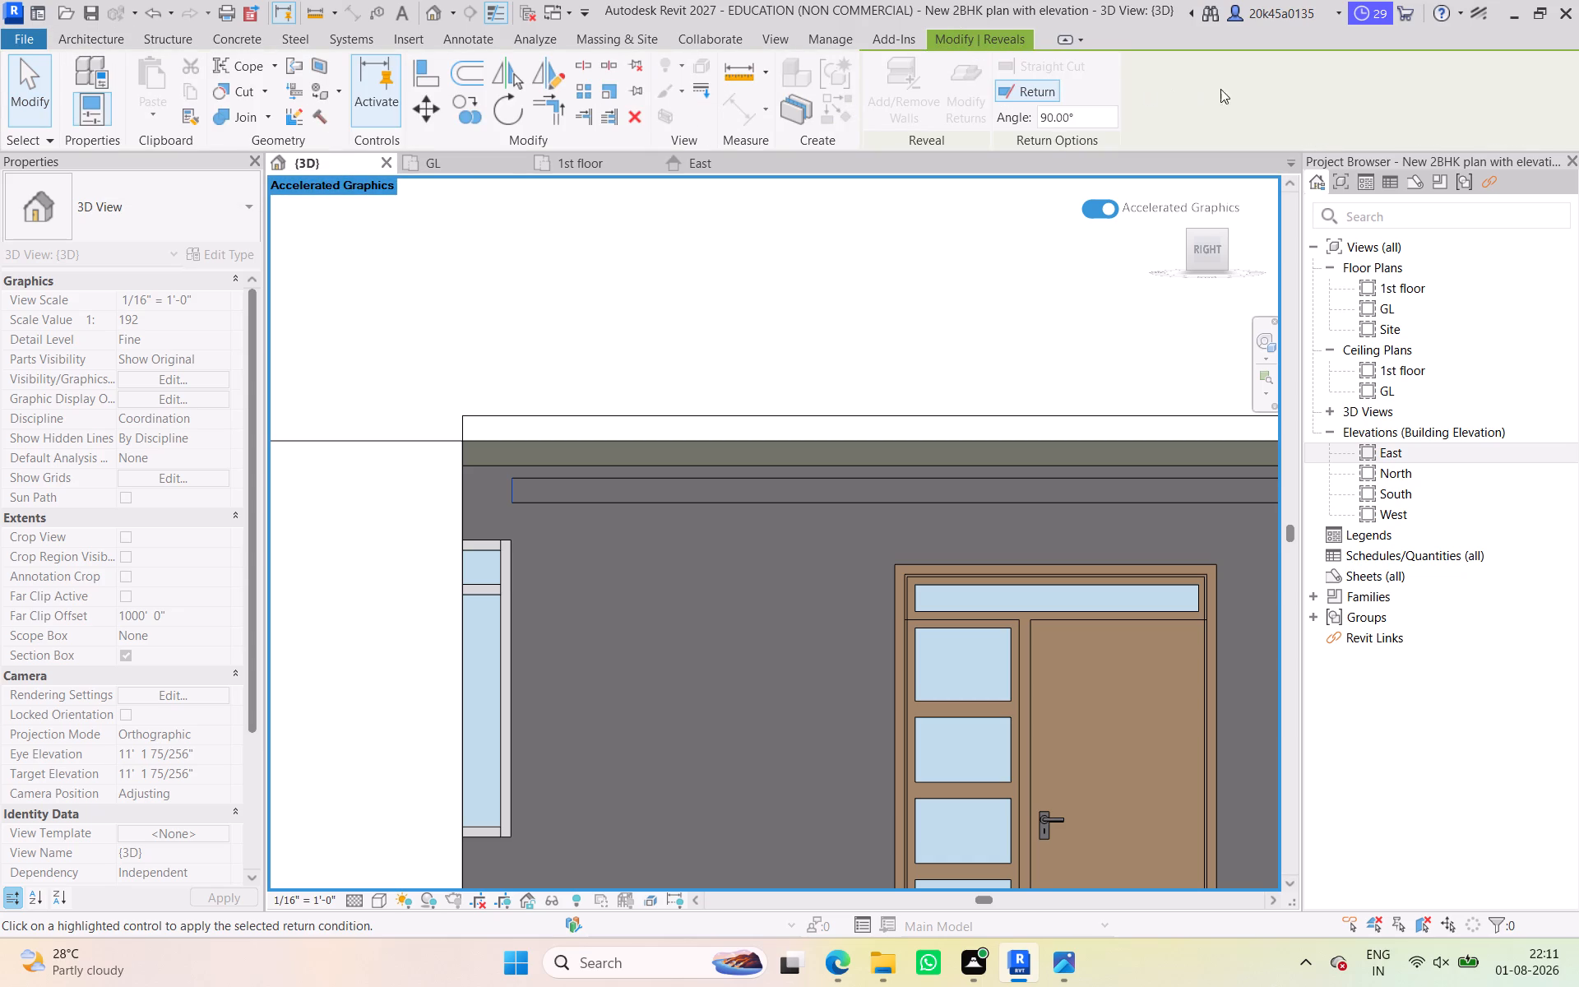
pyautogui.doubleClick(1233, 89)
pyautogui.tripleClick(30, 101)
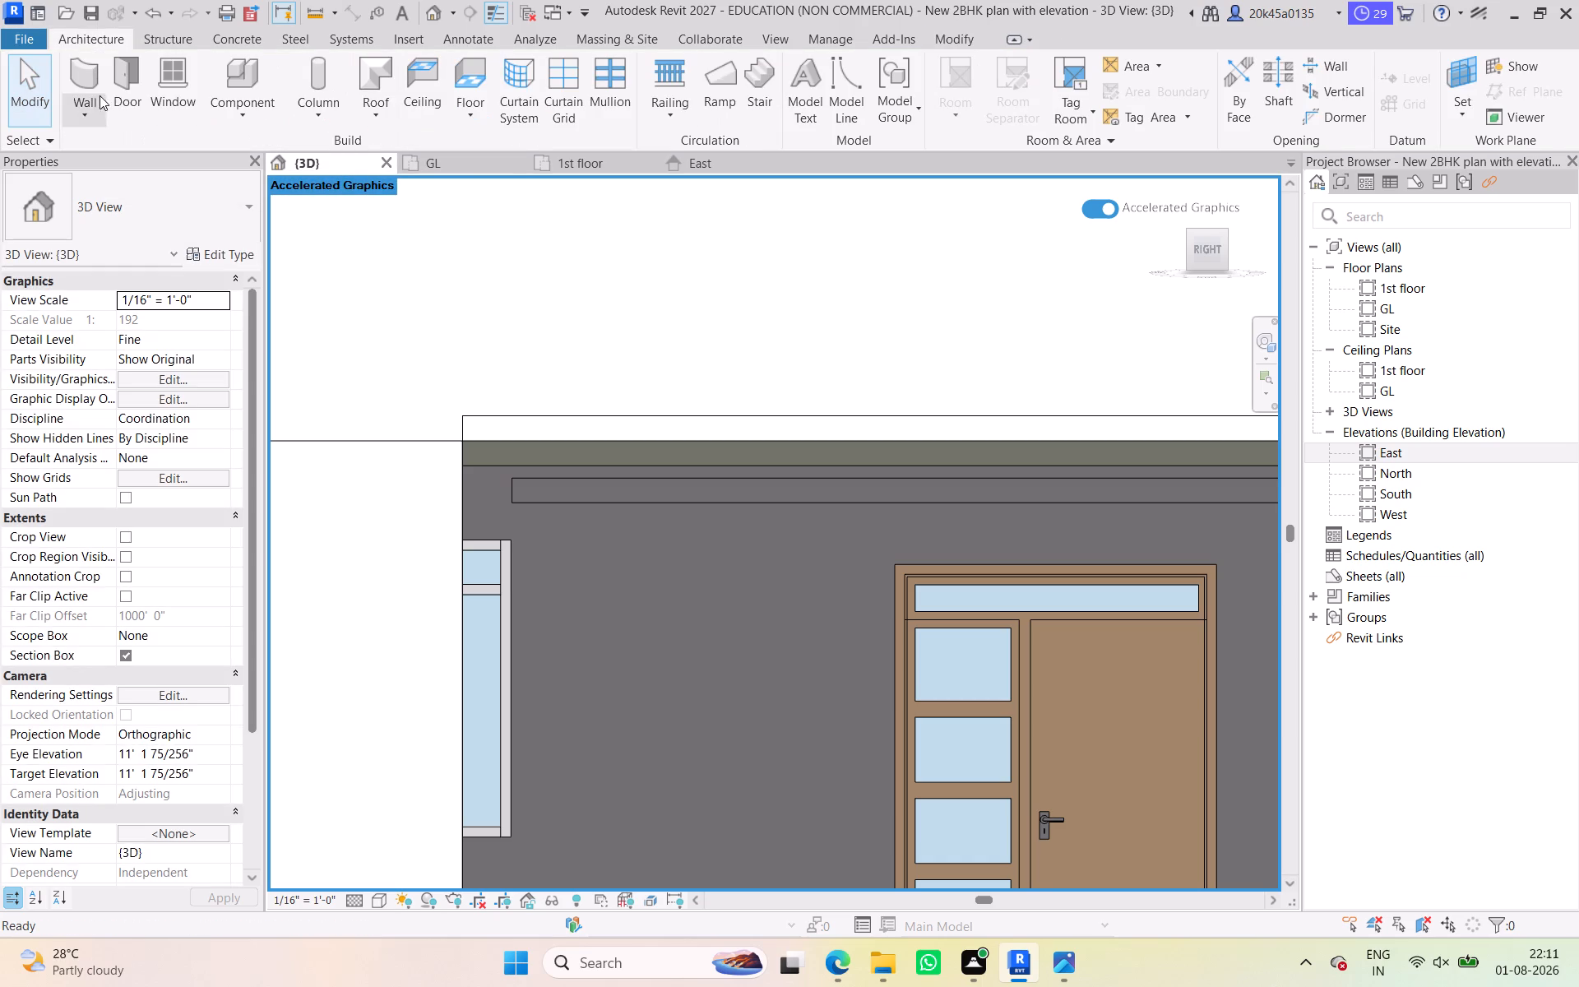
# Start a new wall reveal, review the Reveal type's setback and profile parameters, and leave the command without placing one.
pyautogui.click(107, 117)
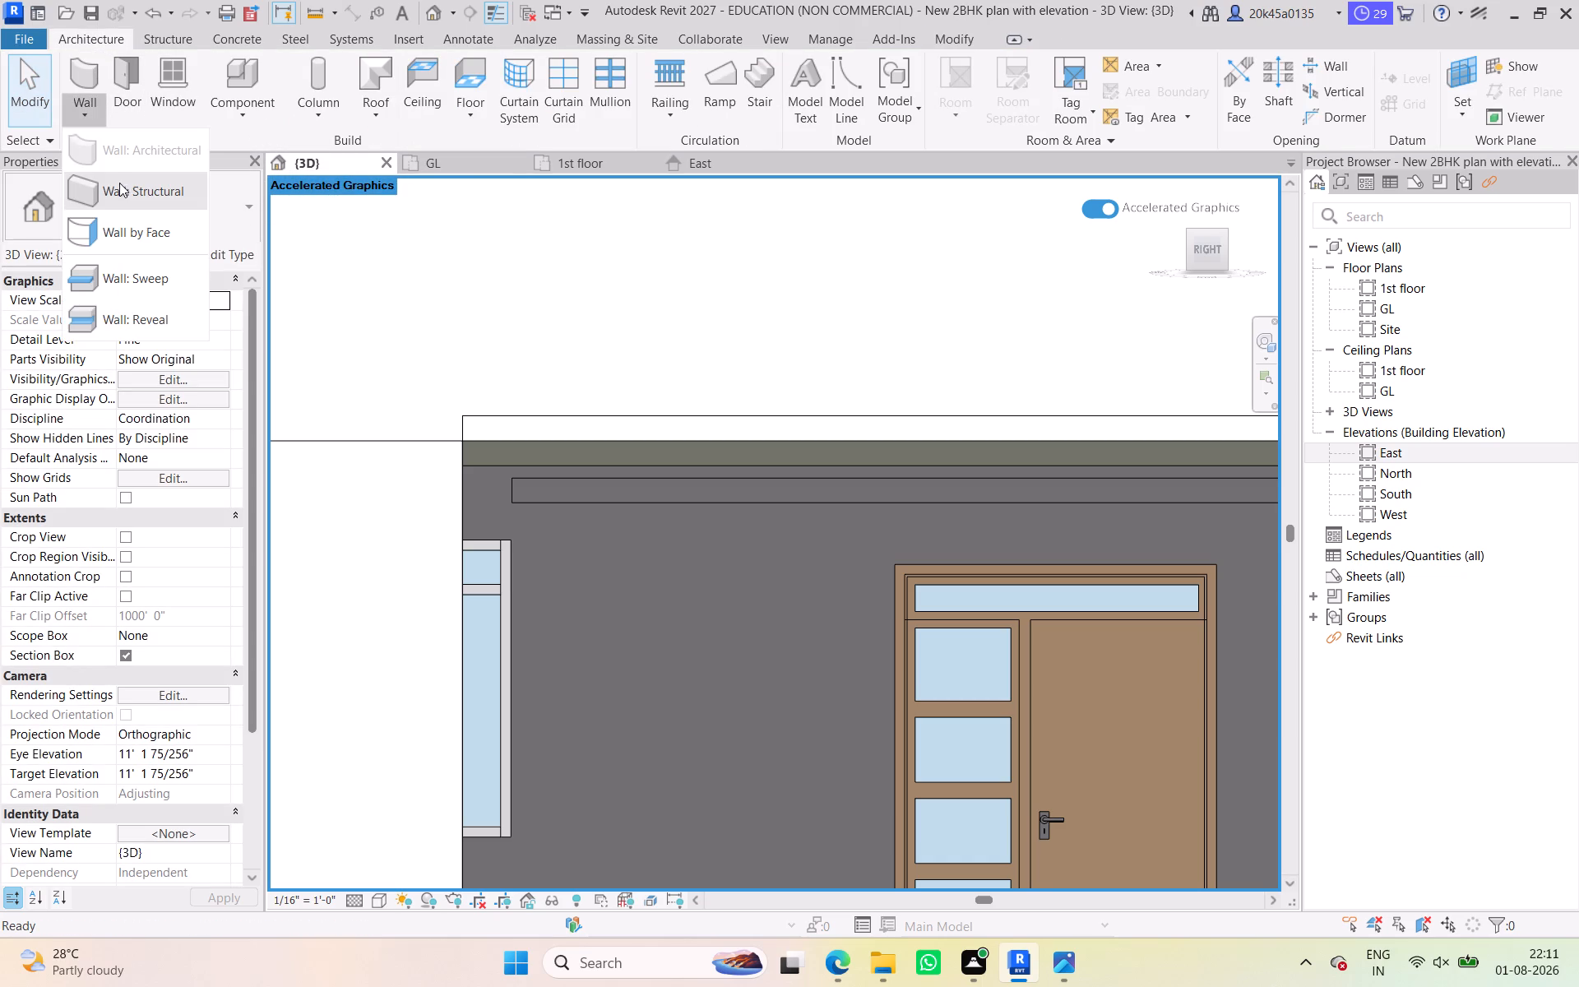
pyautogui.click(947, 40)
pyautogui.click(96, 36)
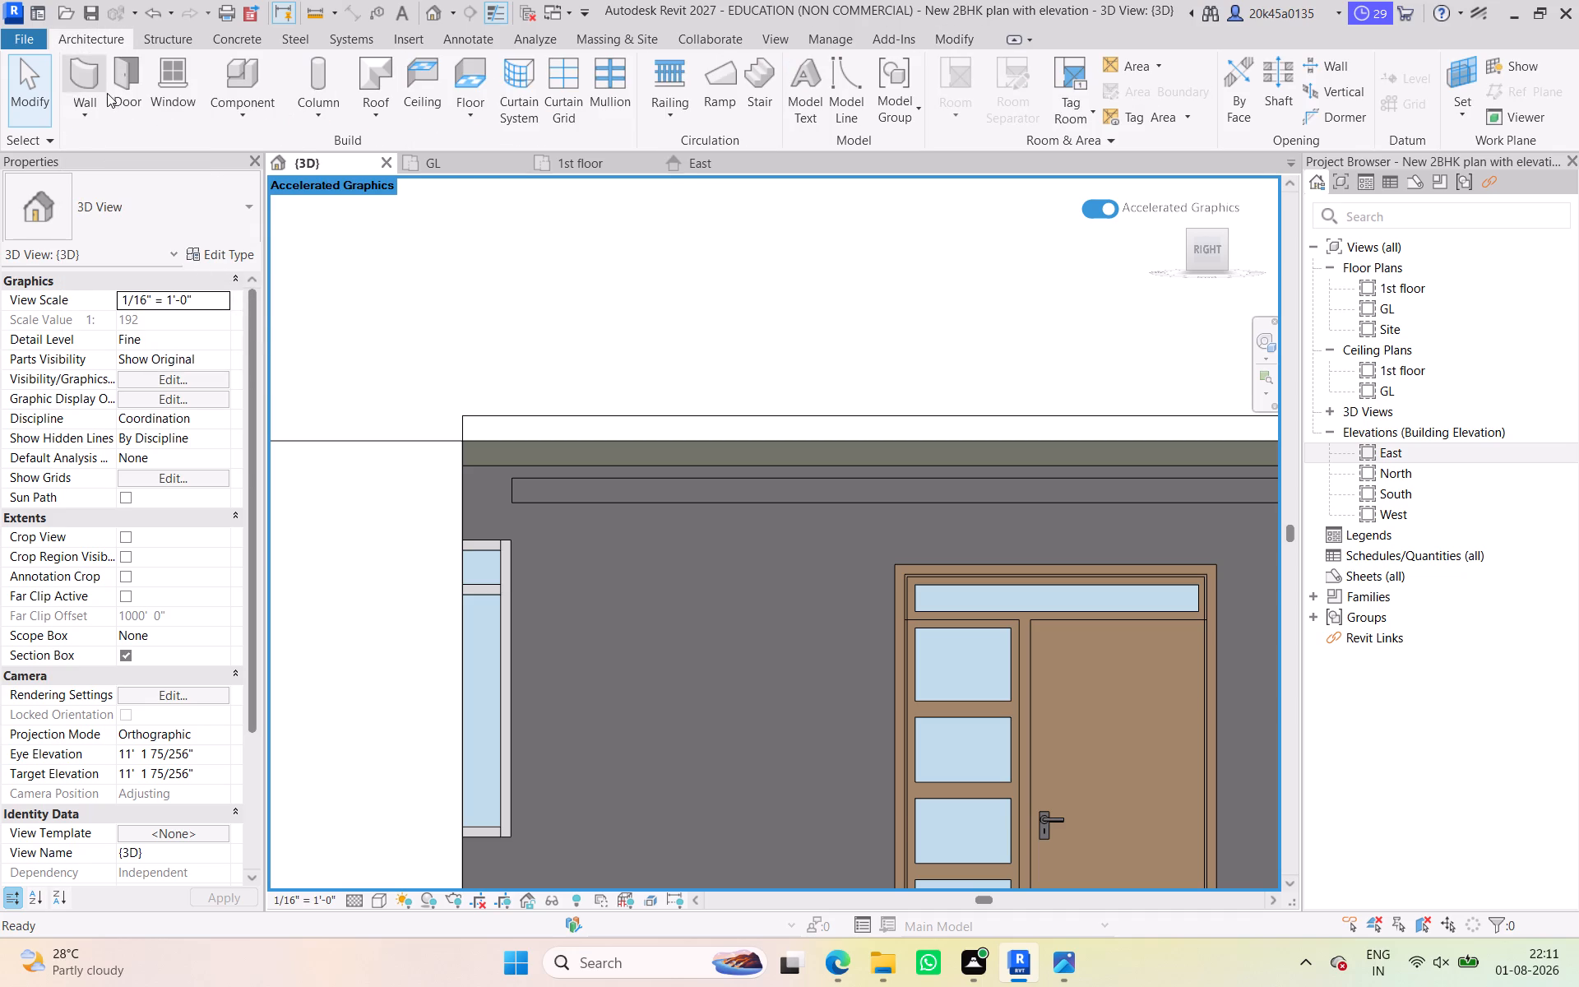
pyautogui.click(96, 114)
pyautogui.click(134, 325)
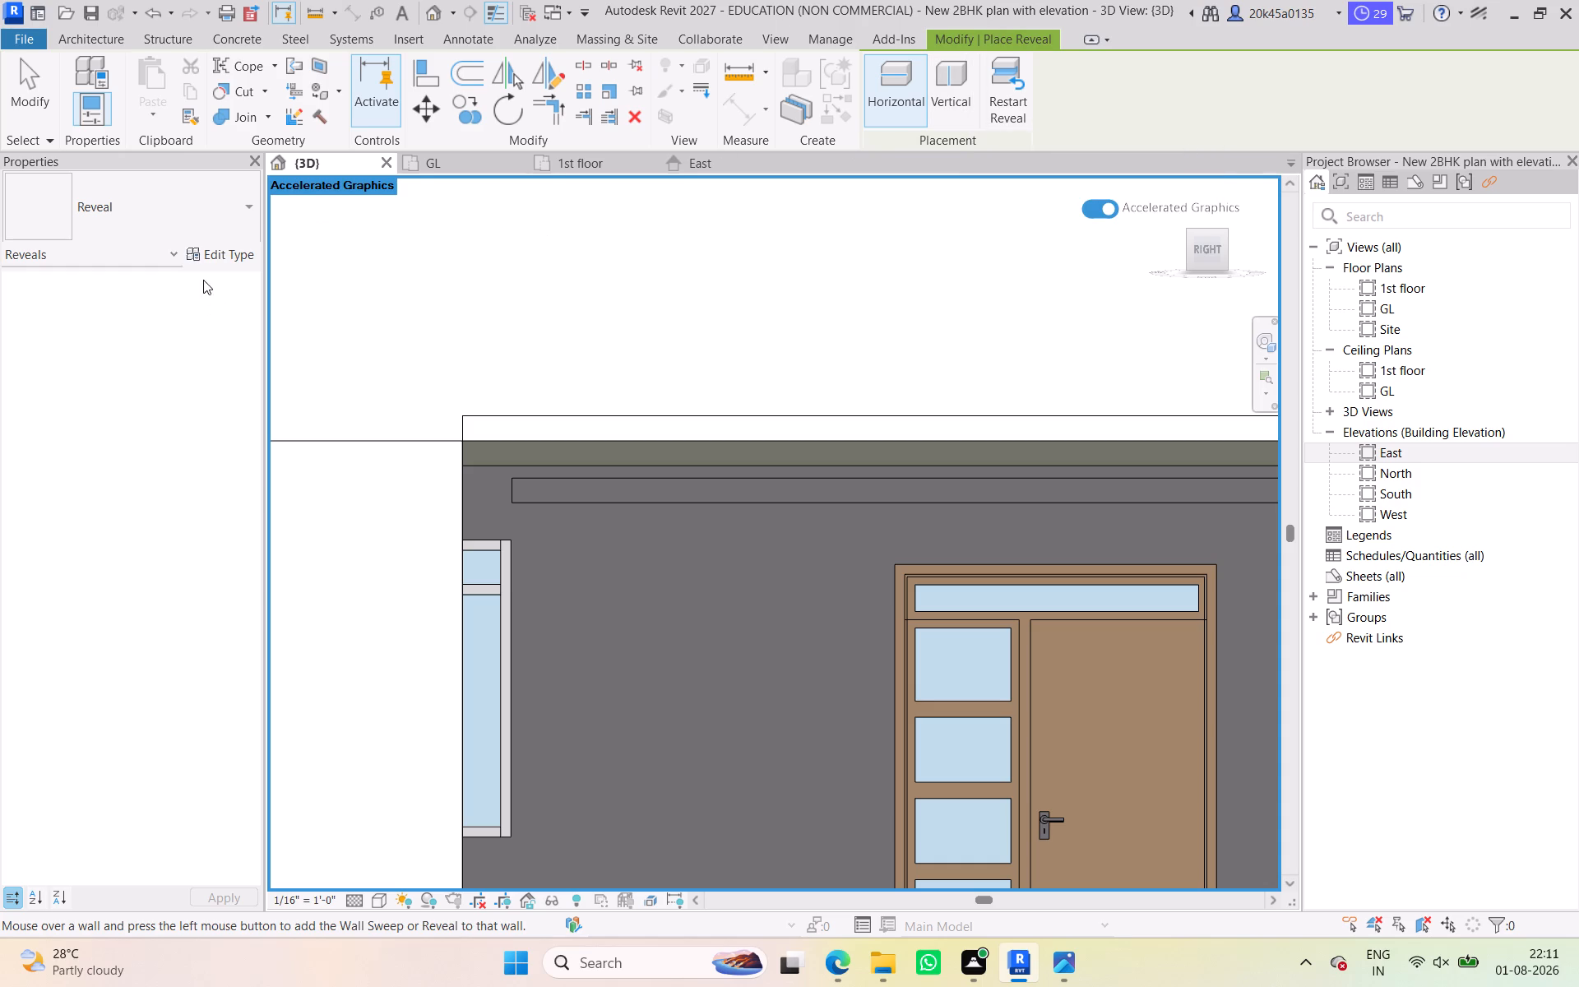
pyautogui.click(199, 254)
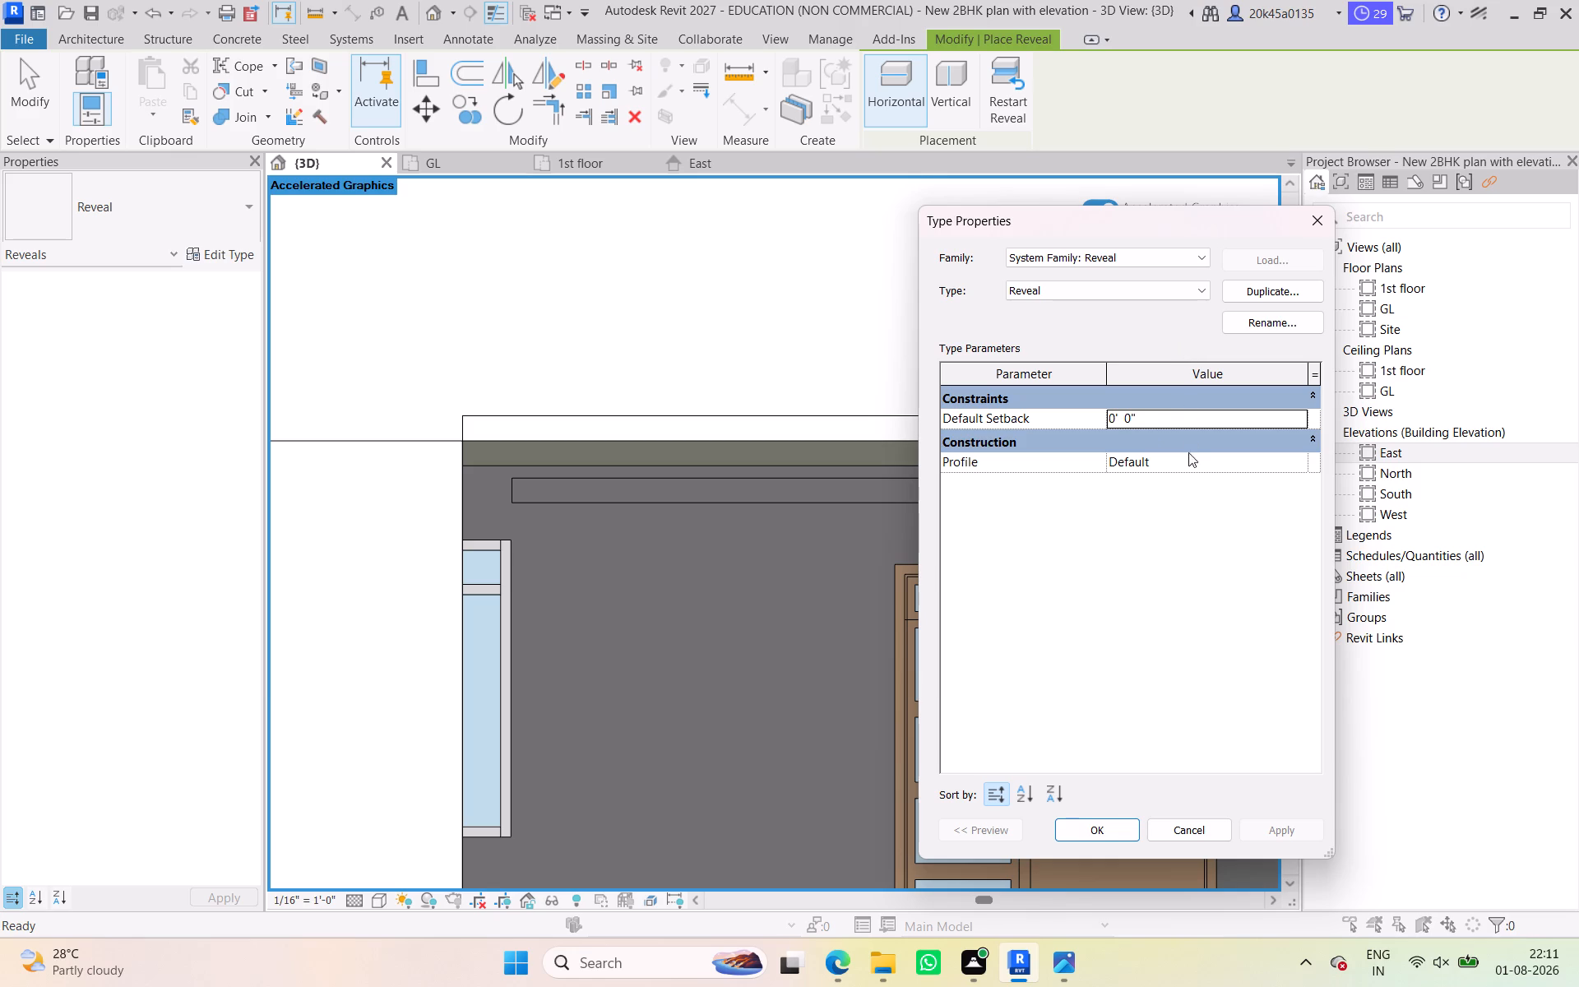
pyautogui.click(1319, 220)
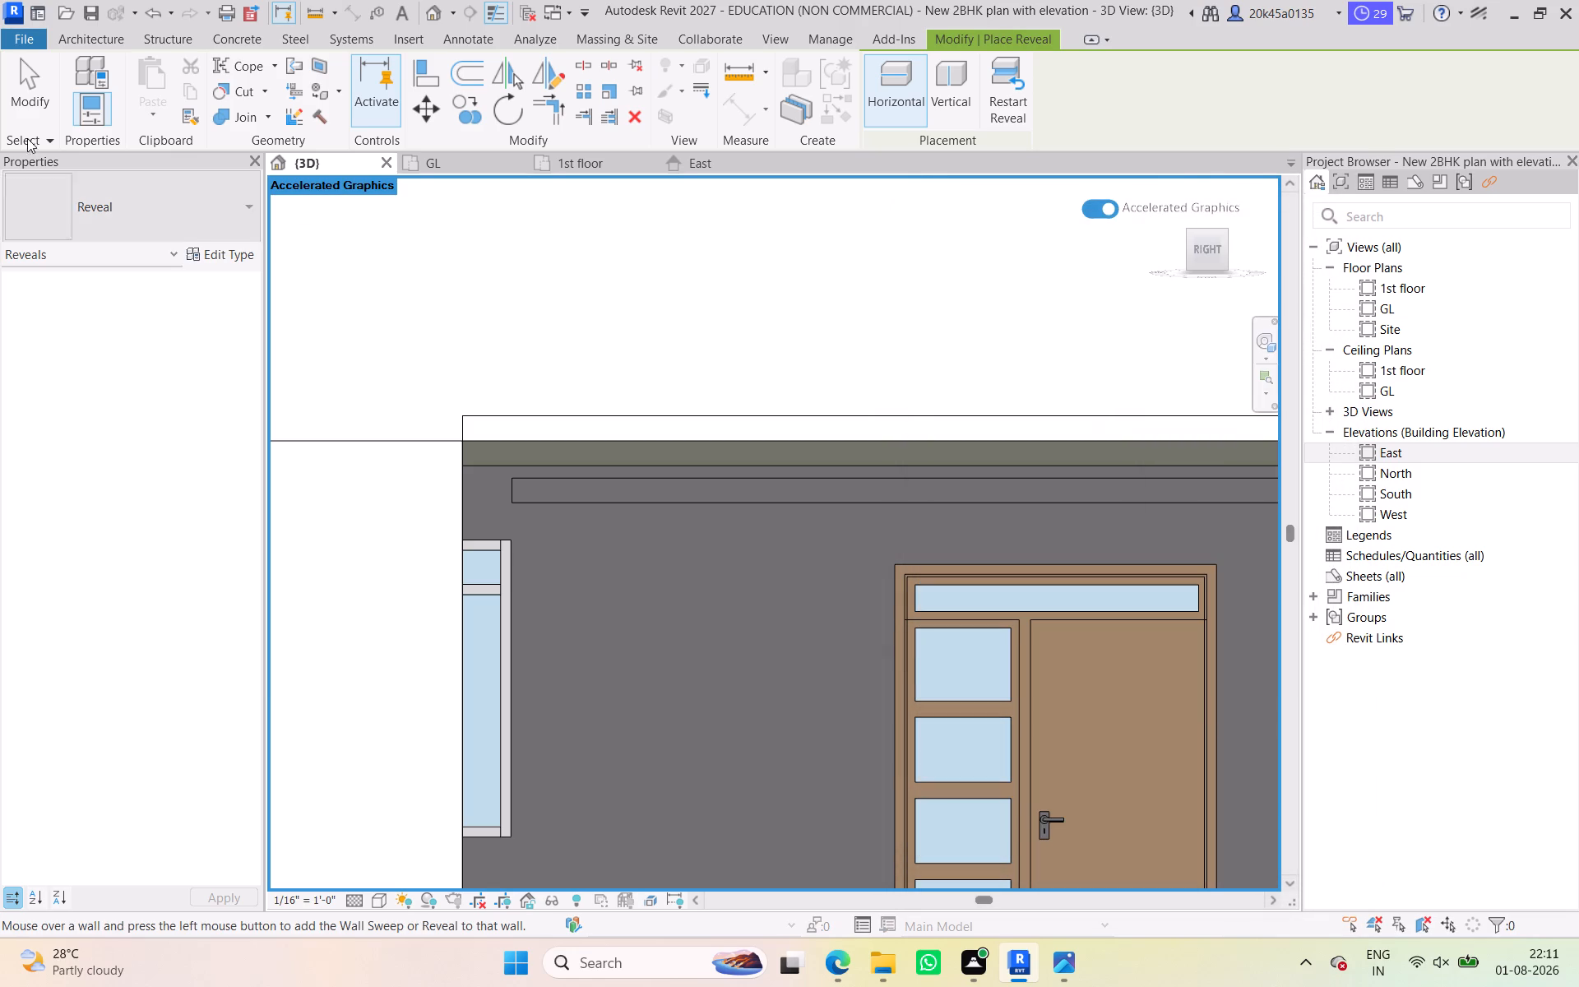
pyautogui.click(44, 68)
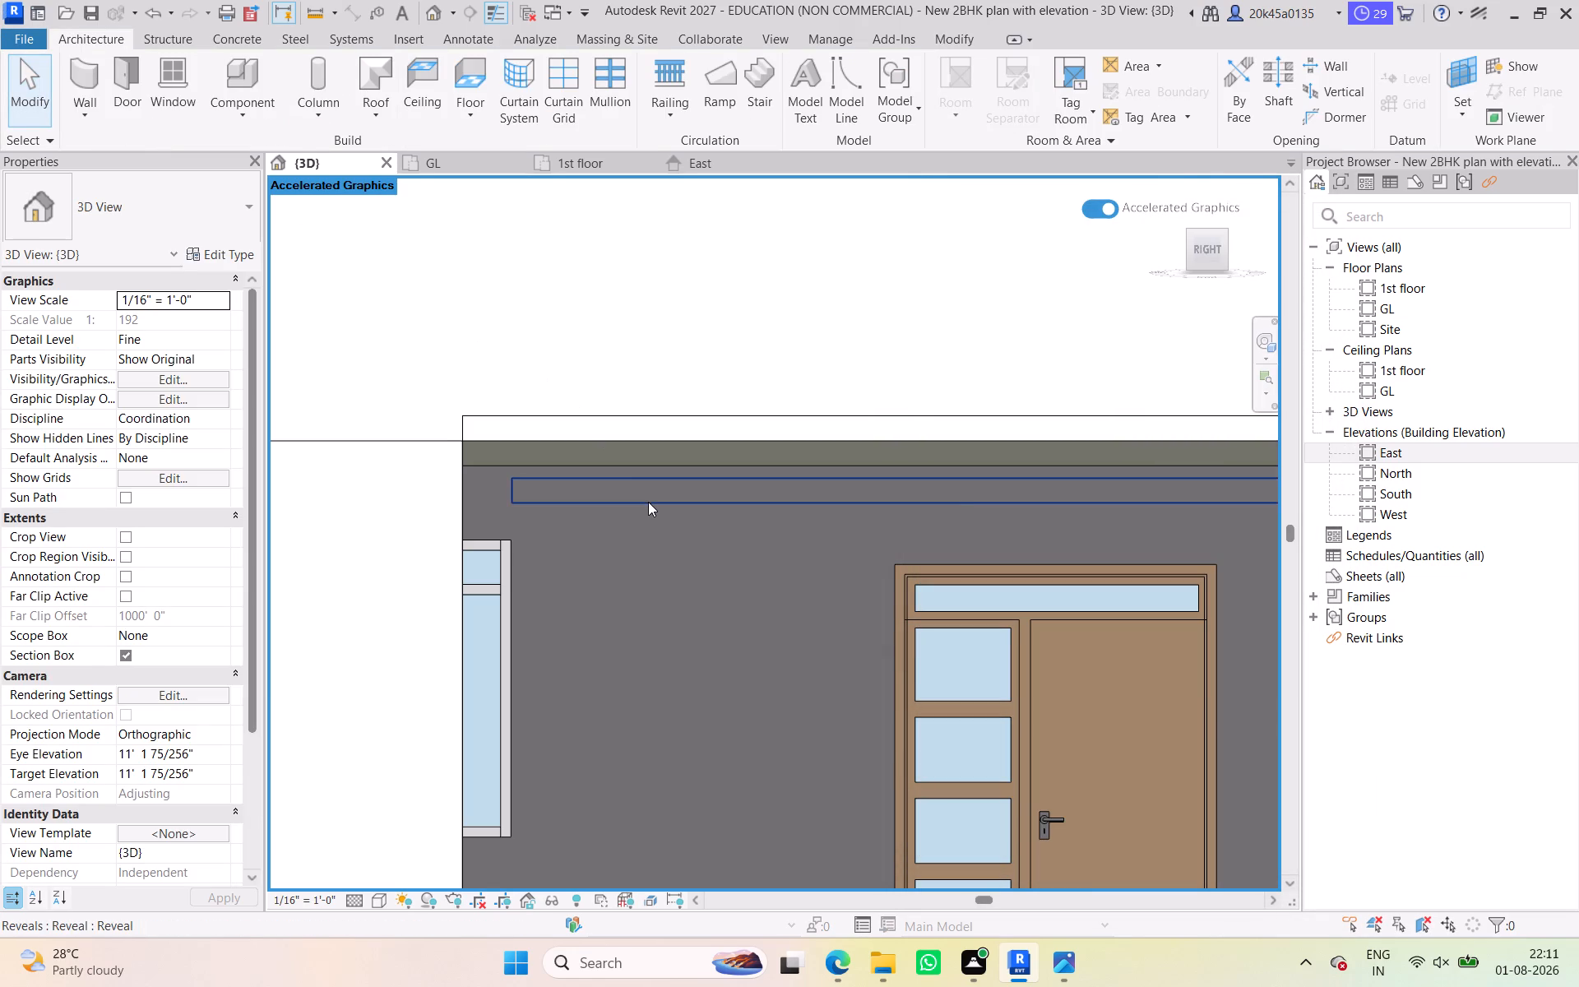
# Select the reveal above the entrance door and examine its spacing and extent along the wall.
pyautogui.click(648, 502)
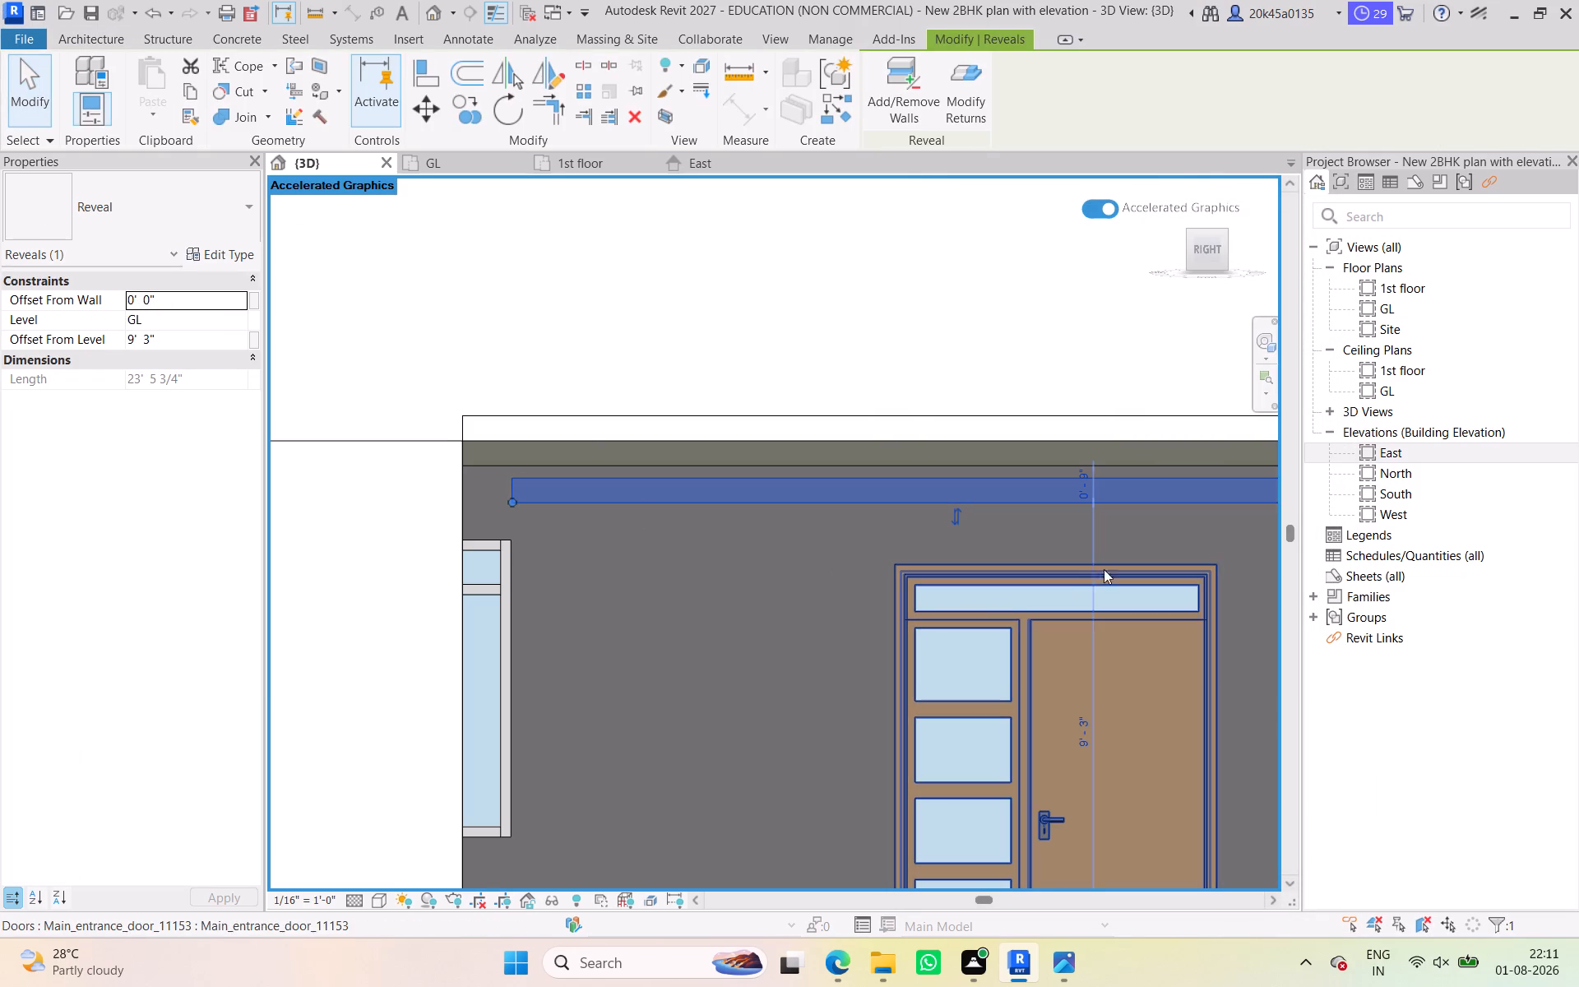
pyautogui.scroll(5, 1079, 493)
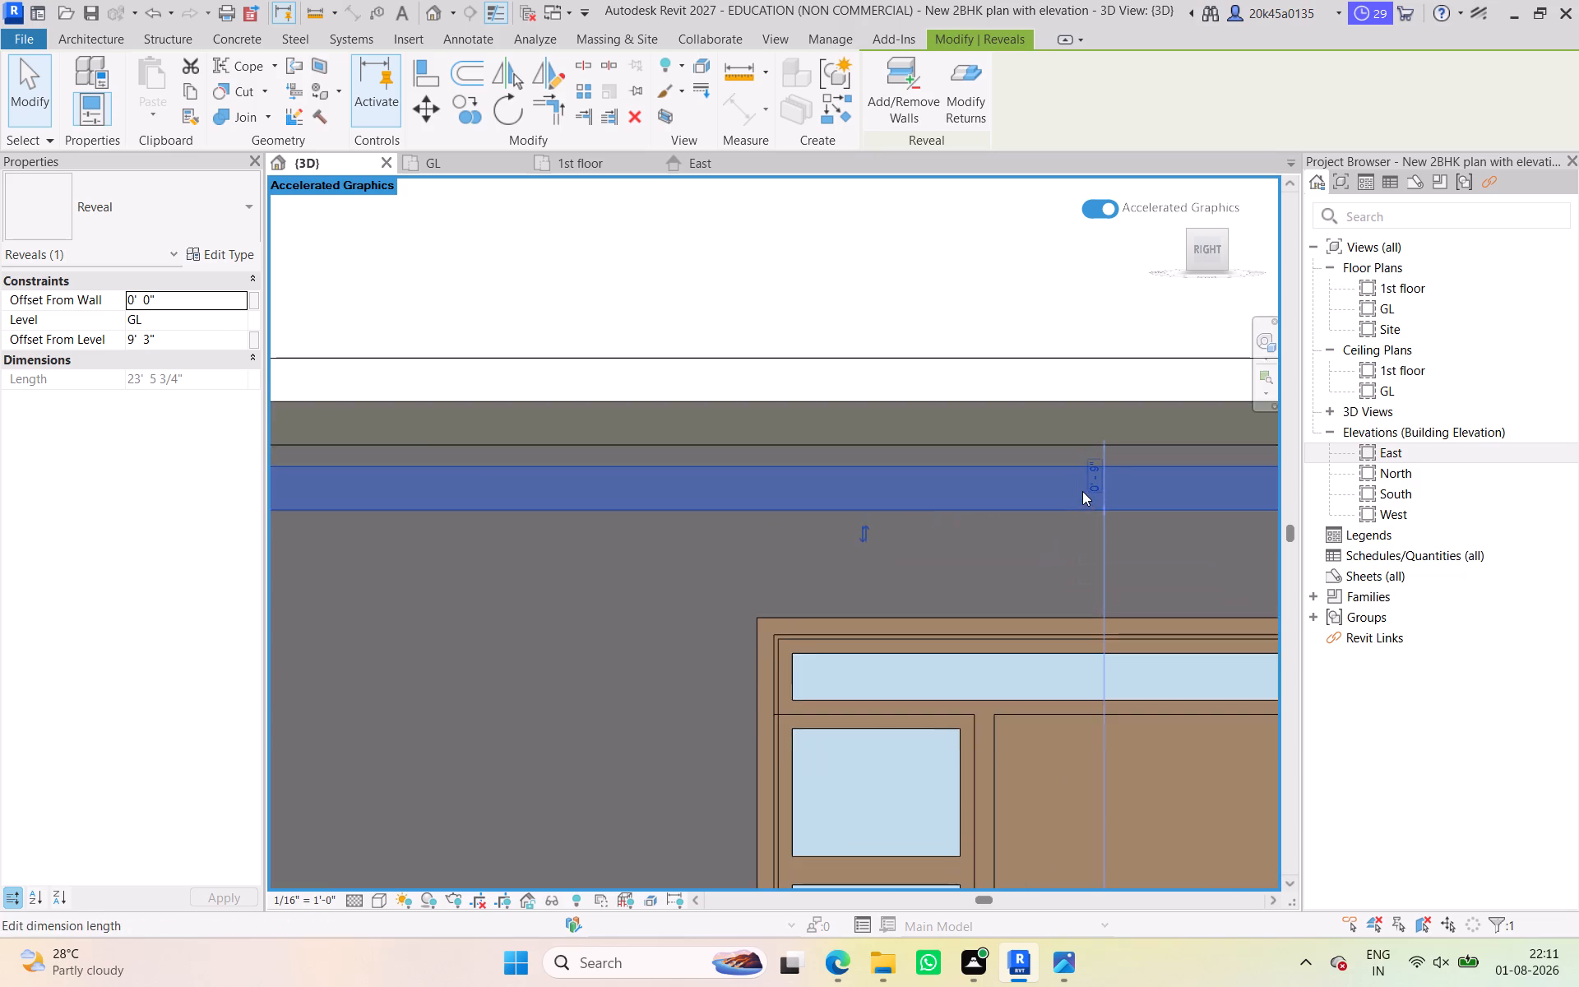
pyautogui.scroll(4, 1082, 491)
pyautogui.scroll(-10, 1103, 472)
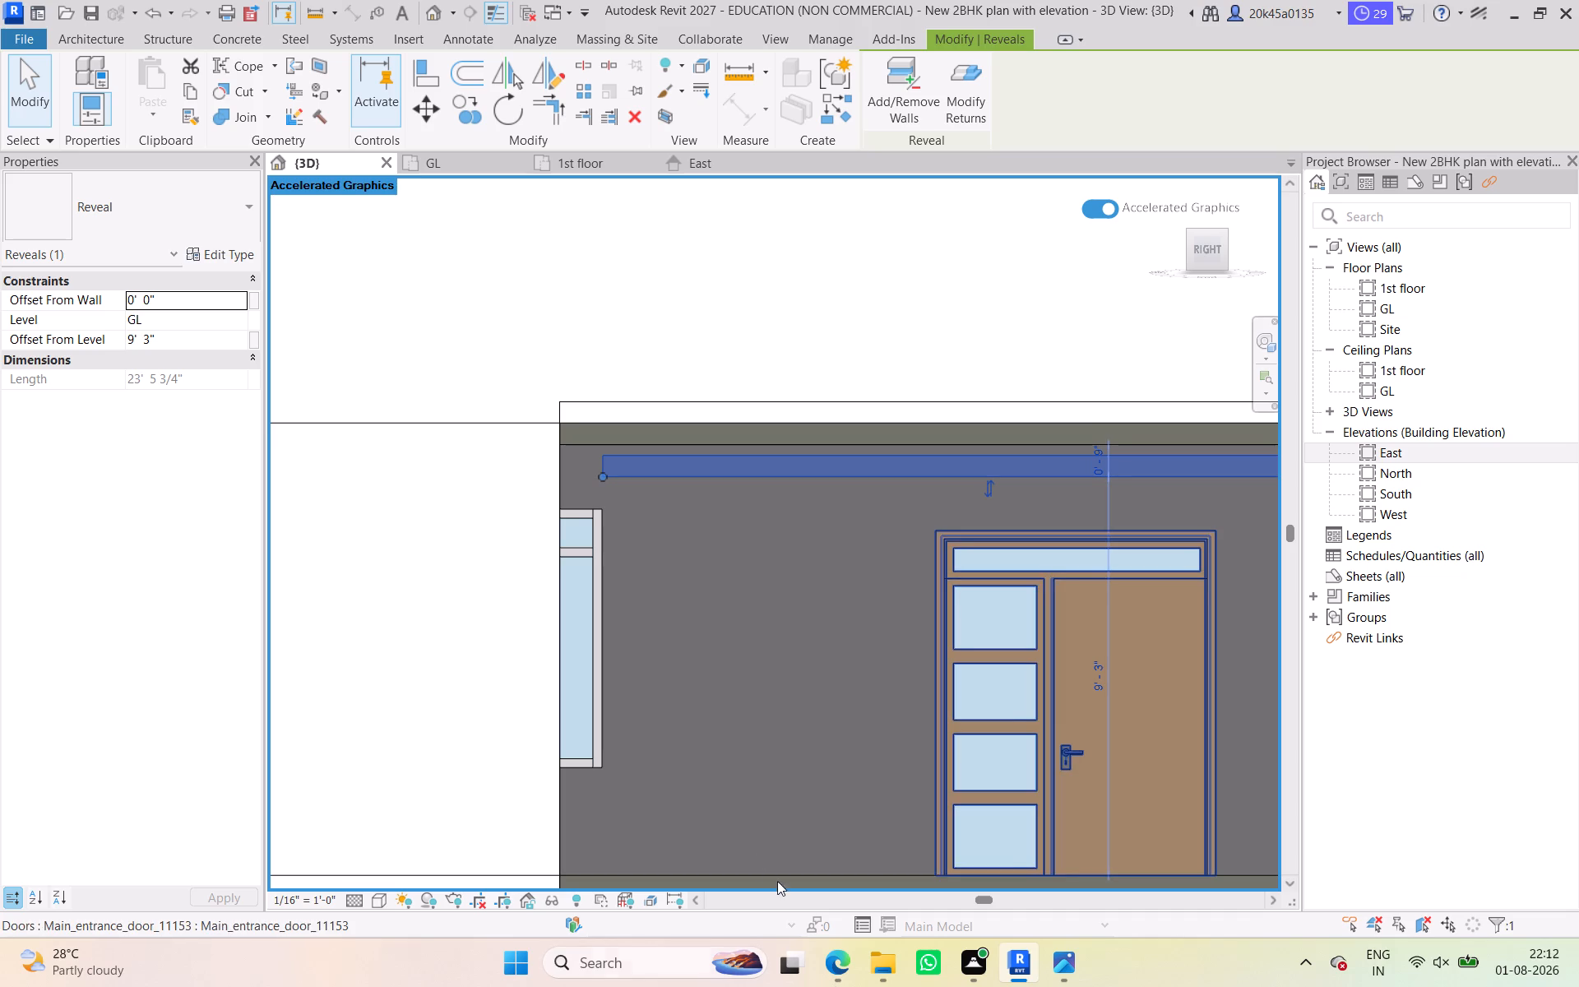
pyautogui.click(729, 721)
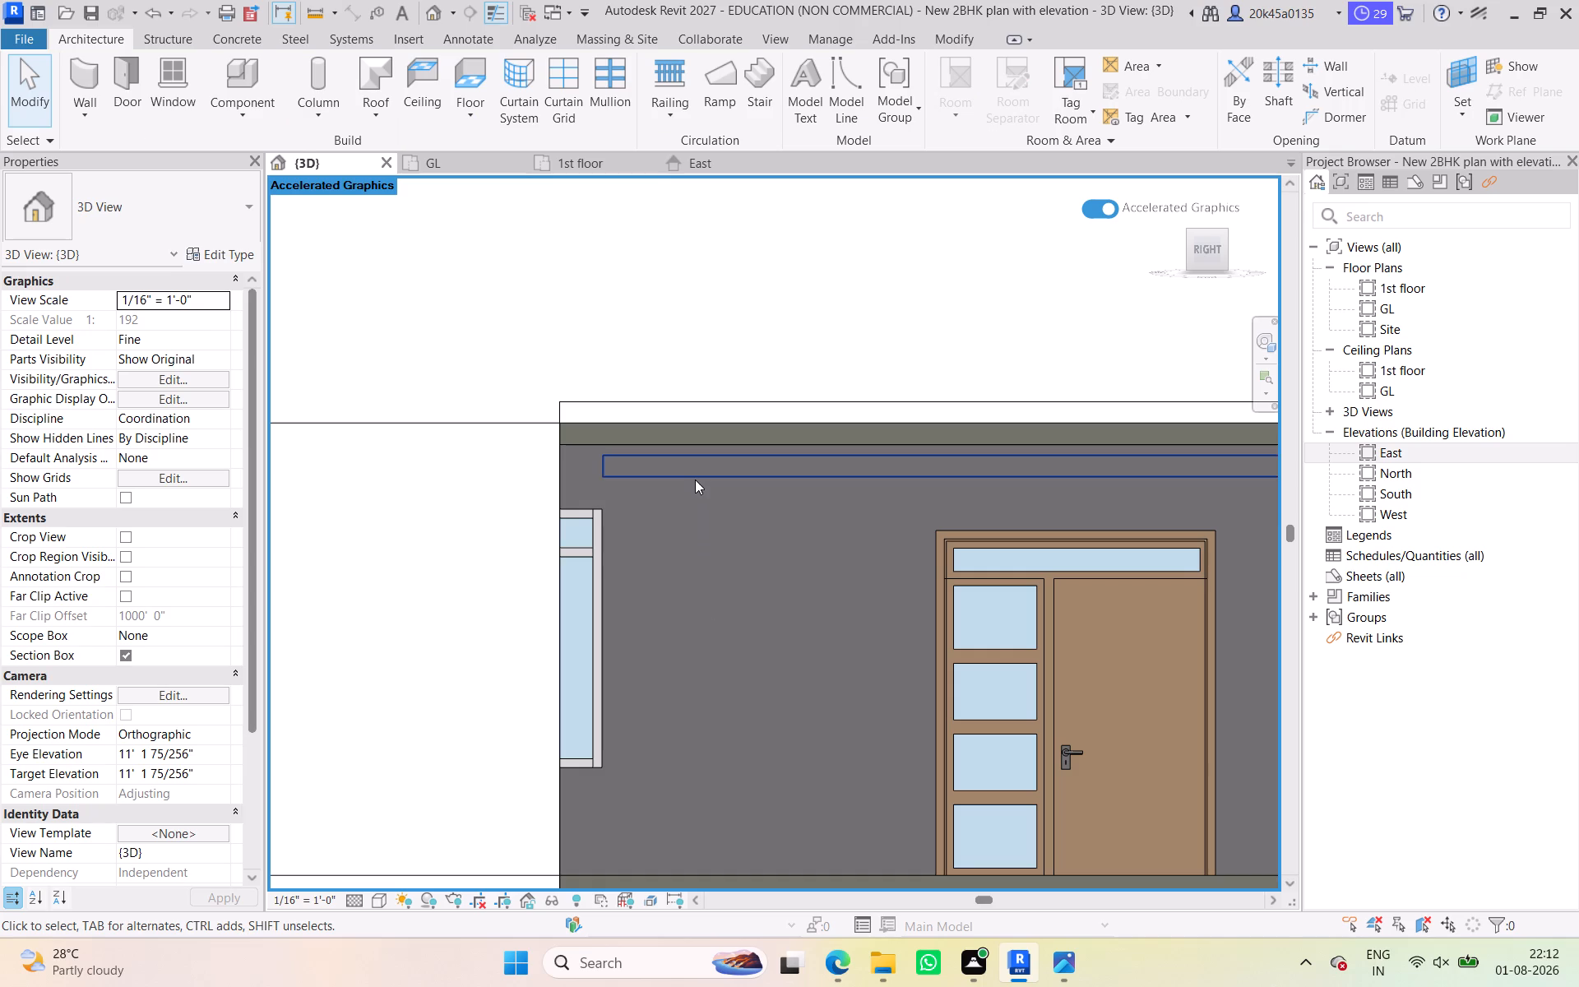
pyautogui.click(695, 480)
pyautogui.moveTo(979, 502); pyautogui.dragTo(711, 546, button='middle')
pyautogui.click(618, 632)
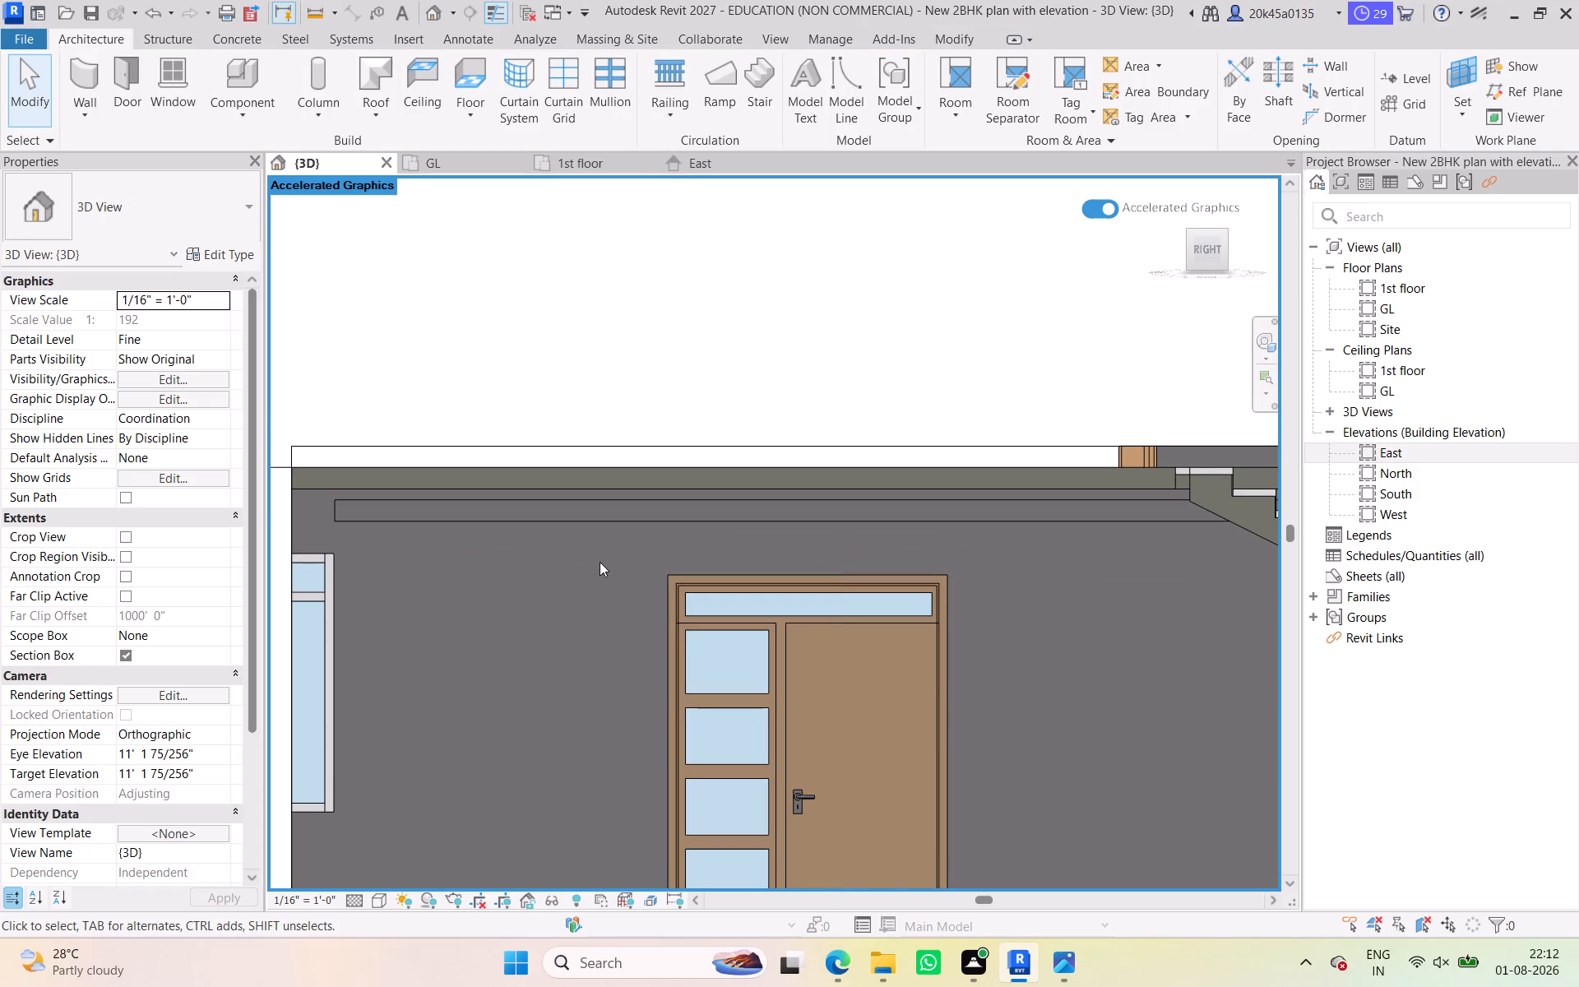
pyautogui.scroll(-1, 609, 553)
pyautogui.moveTo(611, 554); pyautogui.dragTo(640, 558, button='middle')
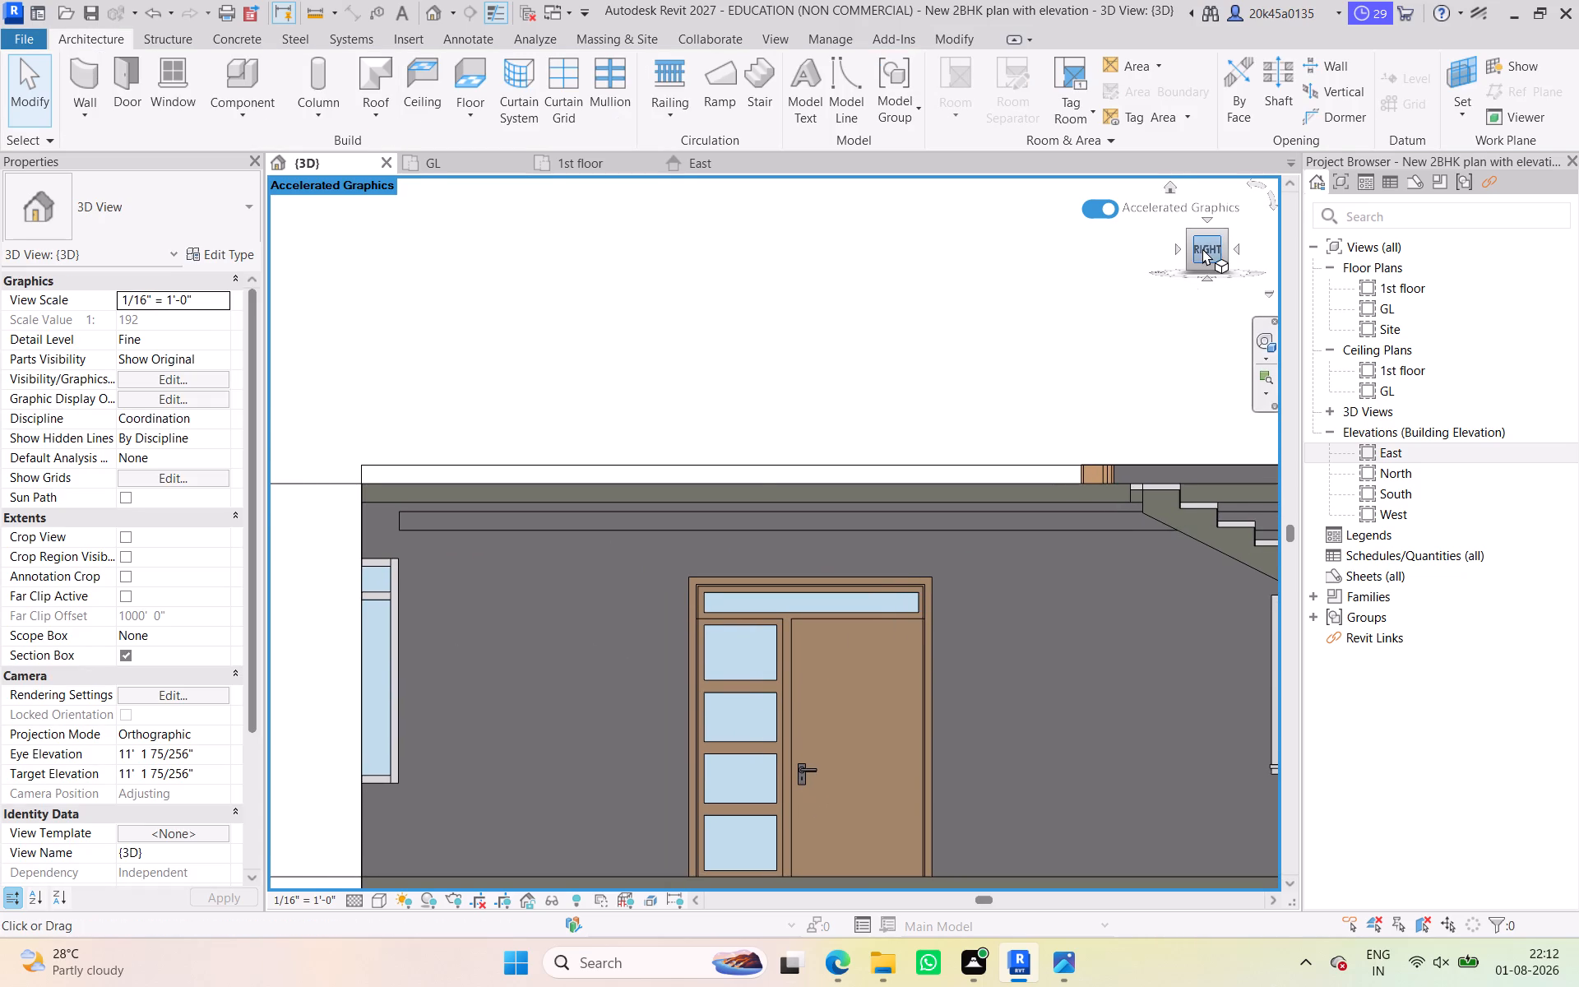
# Examine the end of the reveal above the entrance door where it meets the wall corner.
pyautogui.moveTo(1203, 248); pyautogui.dragTo(285, 272)
pyautogui.scroll(5, 338, 602)
pyautogui.moveTo(376, 645); pyautogui.dragTo(449, 829, button='middle')
pyautogui.scroll(1, 433, 639)
pyautogui.moveTo(437, 658); pyautogui.dragTo(465, 802, button='middle')
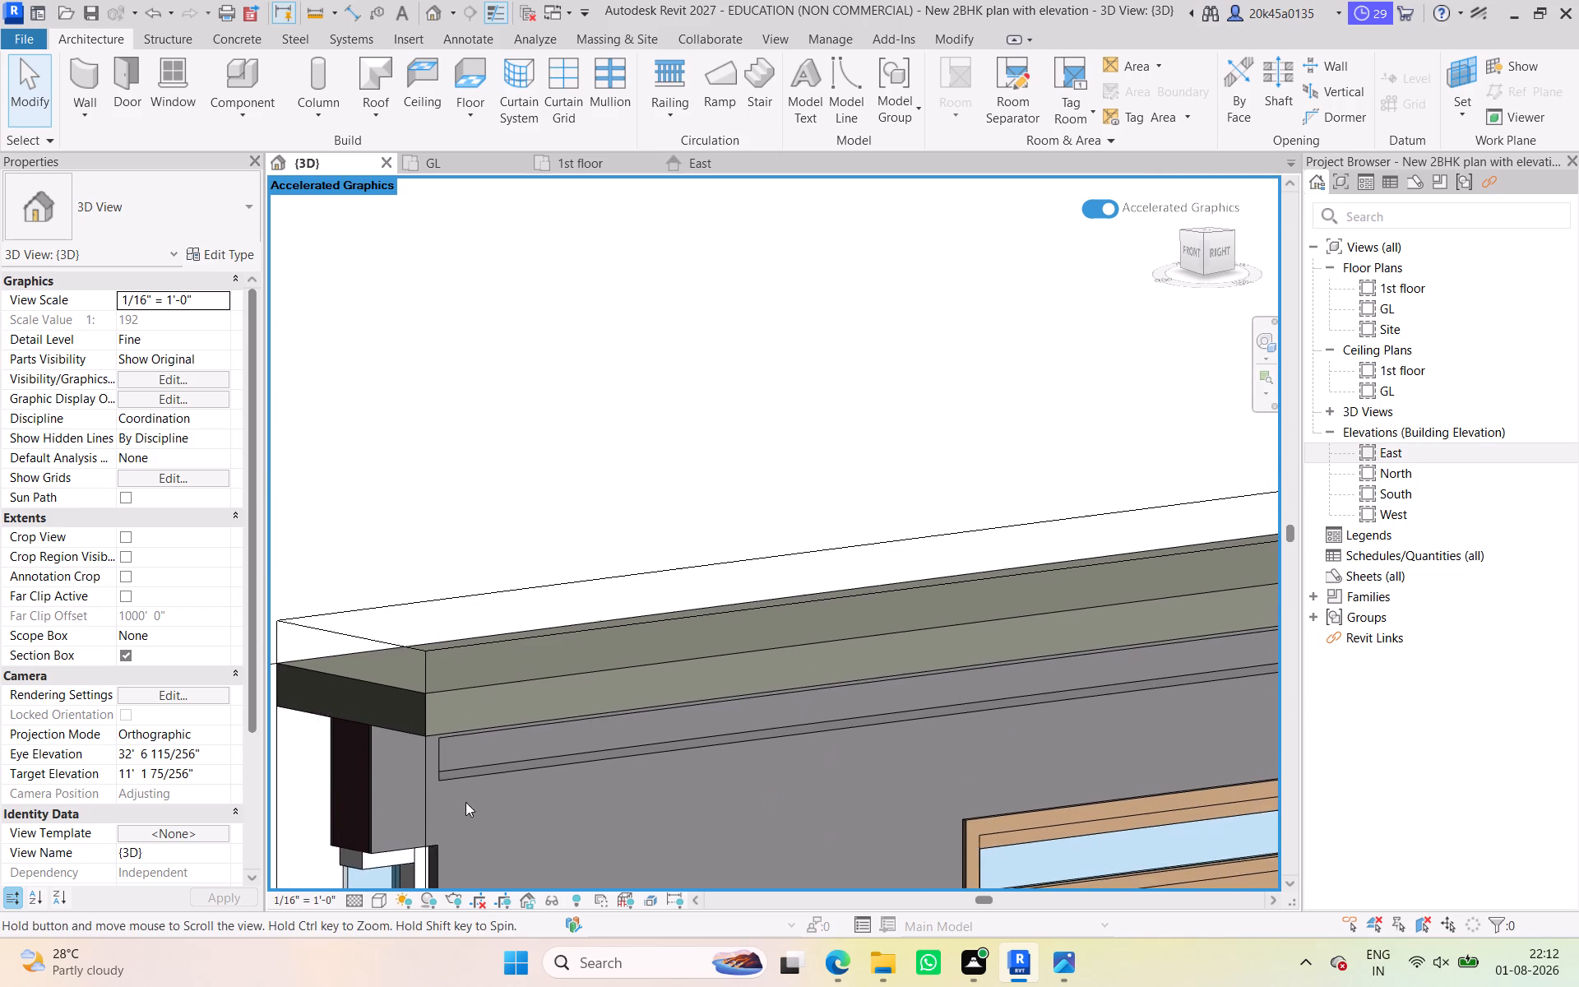
pyautogui.moveTo(465, 802); pyautogui.dragTo(467, 816, button='middle')
pyautogui.scroll(9, 457, 767)
pyautogui.click(390, 742)
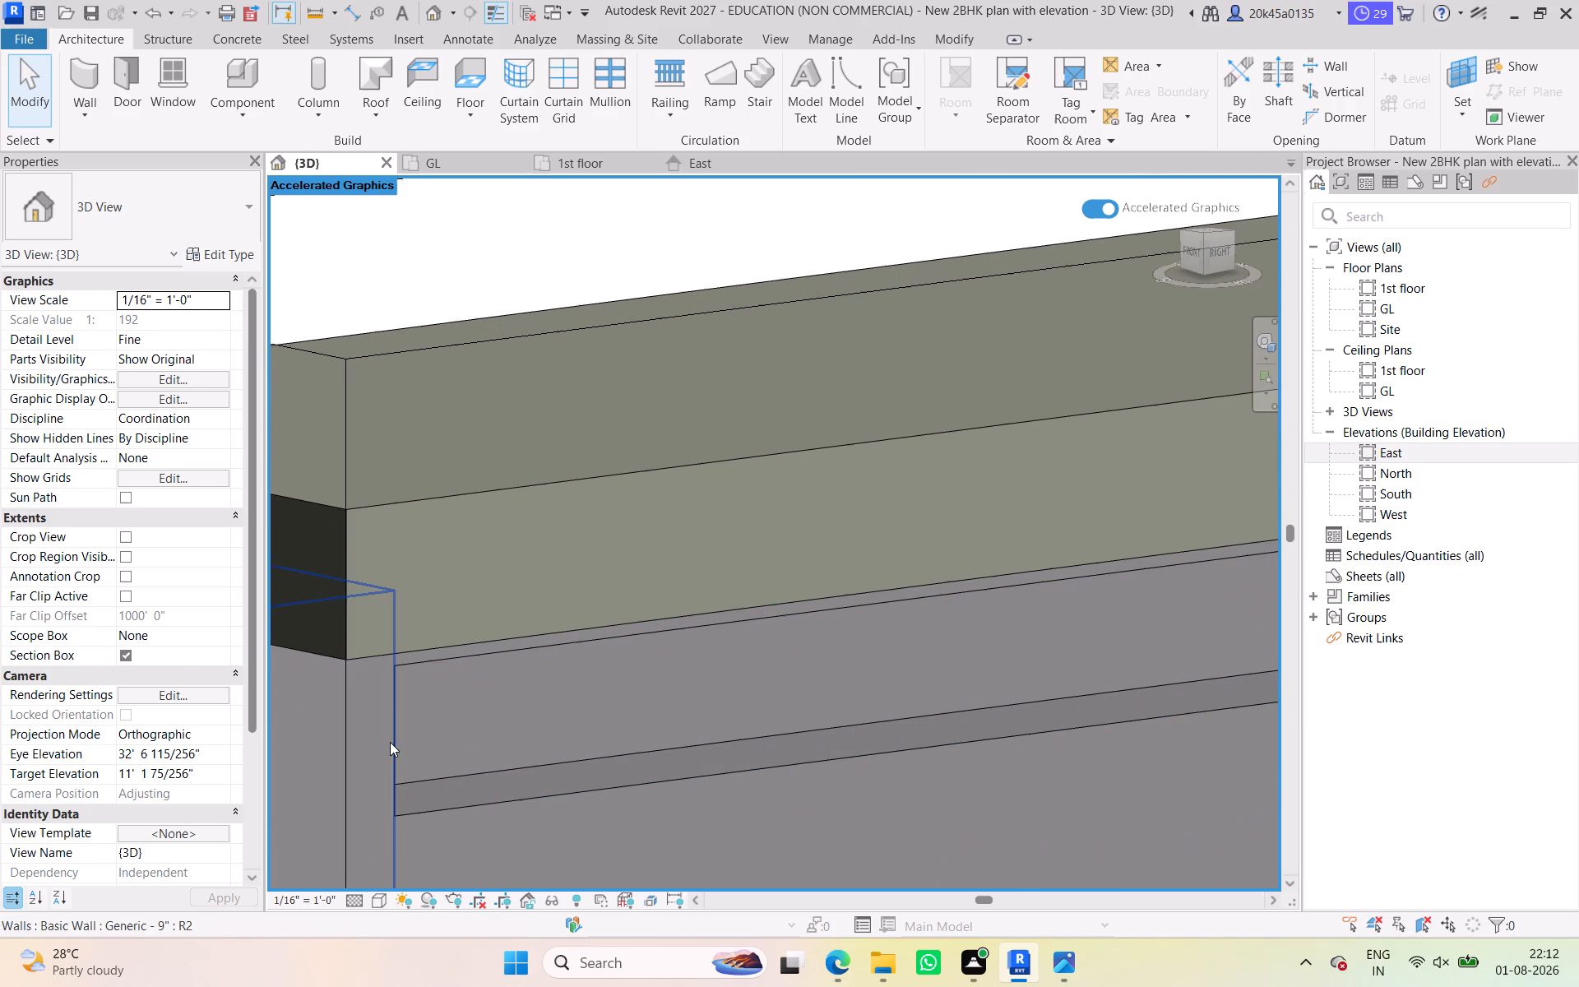
pyautogui.click(491, 800)
pyautogui.scroll(-2, 495, 790)
pyautogui.moveTo(495, 790); pyautogui.dragTo(495, 788, button='middle')
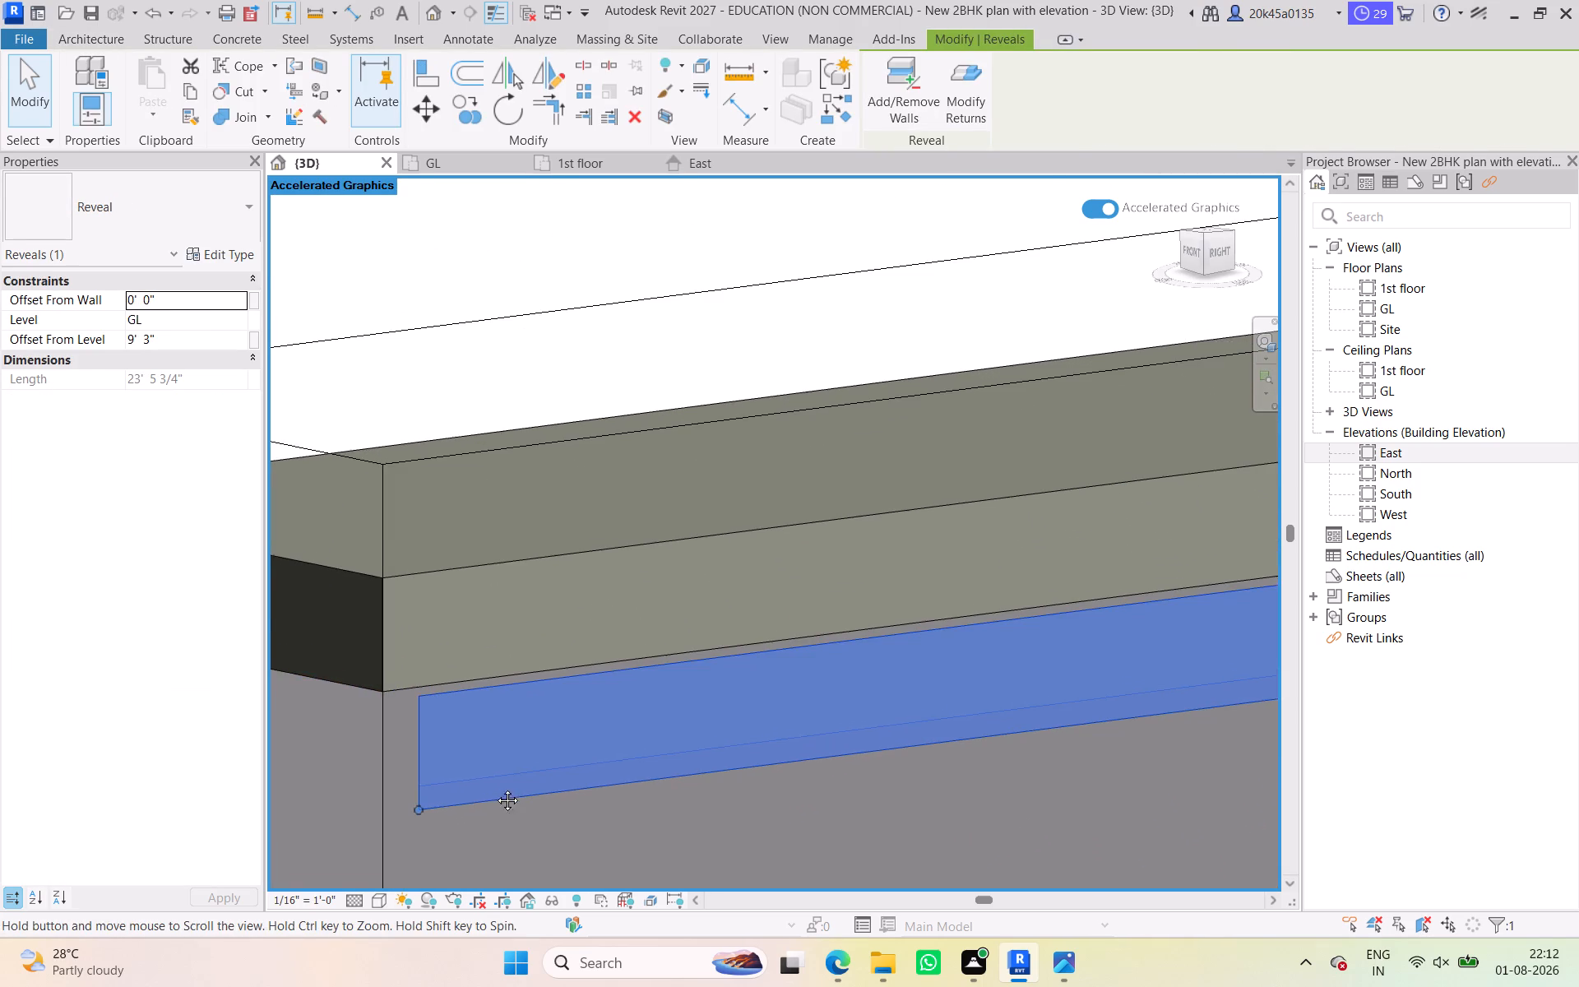
pyautogui.moveTo(495, 788); pyautogui.dragTo(544, 717, button='middle')
pyautogui.moveTo(1215, 251); pyautogui.dragTo(1238, 251)
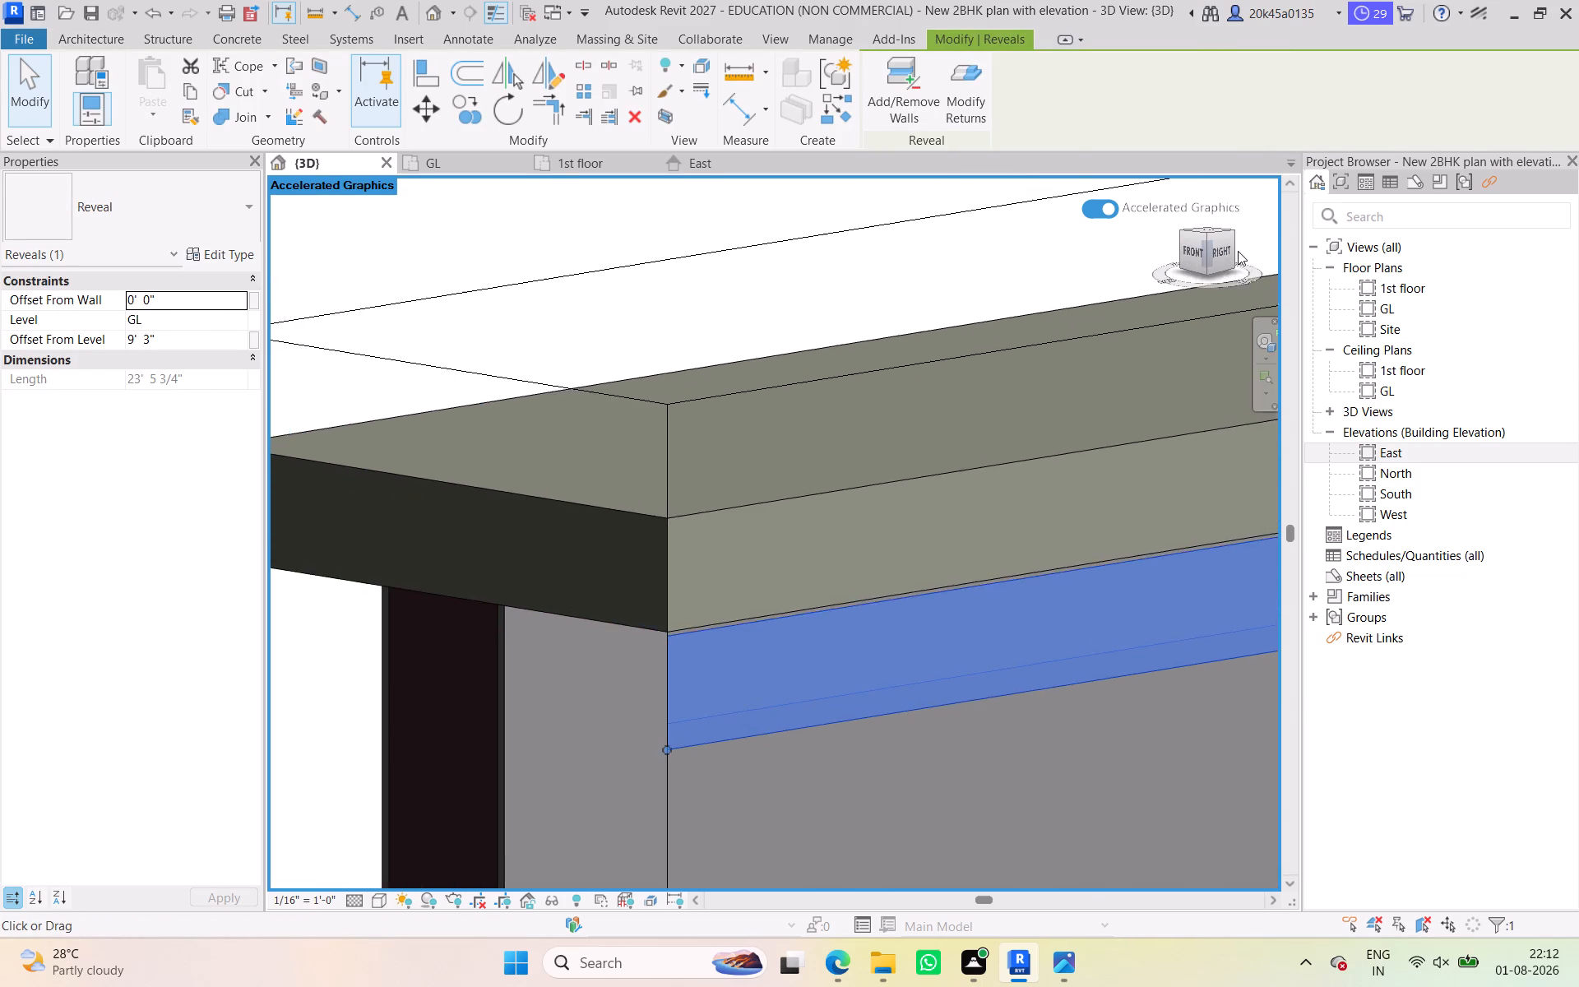
pyautogui.moveTo(1238, 251); pyautogui.dragTo(340, 260)
pyautogui.scroll(-2, 789, 448)
pyautogui.moveTo(785, 456); pyautogui.dragTo(426, 342, button='middle')
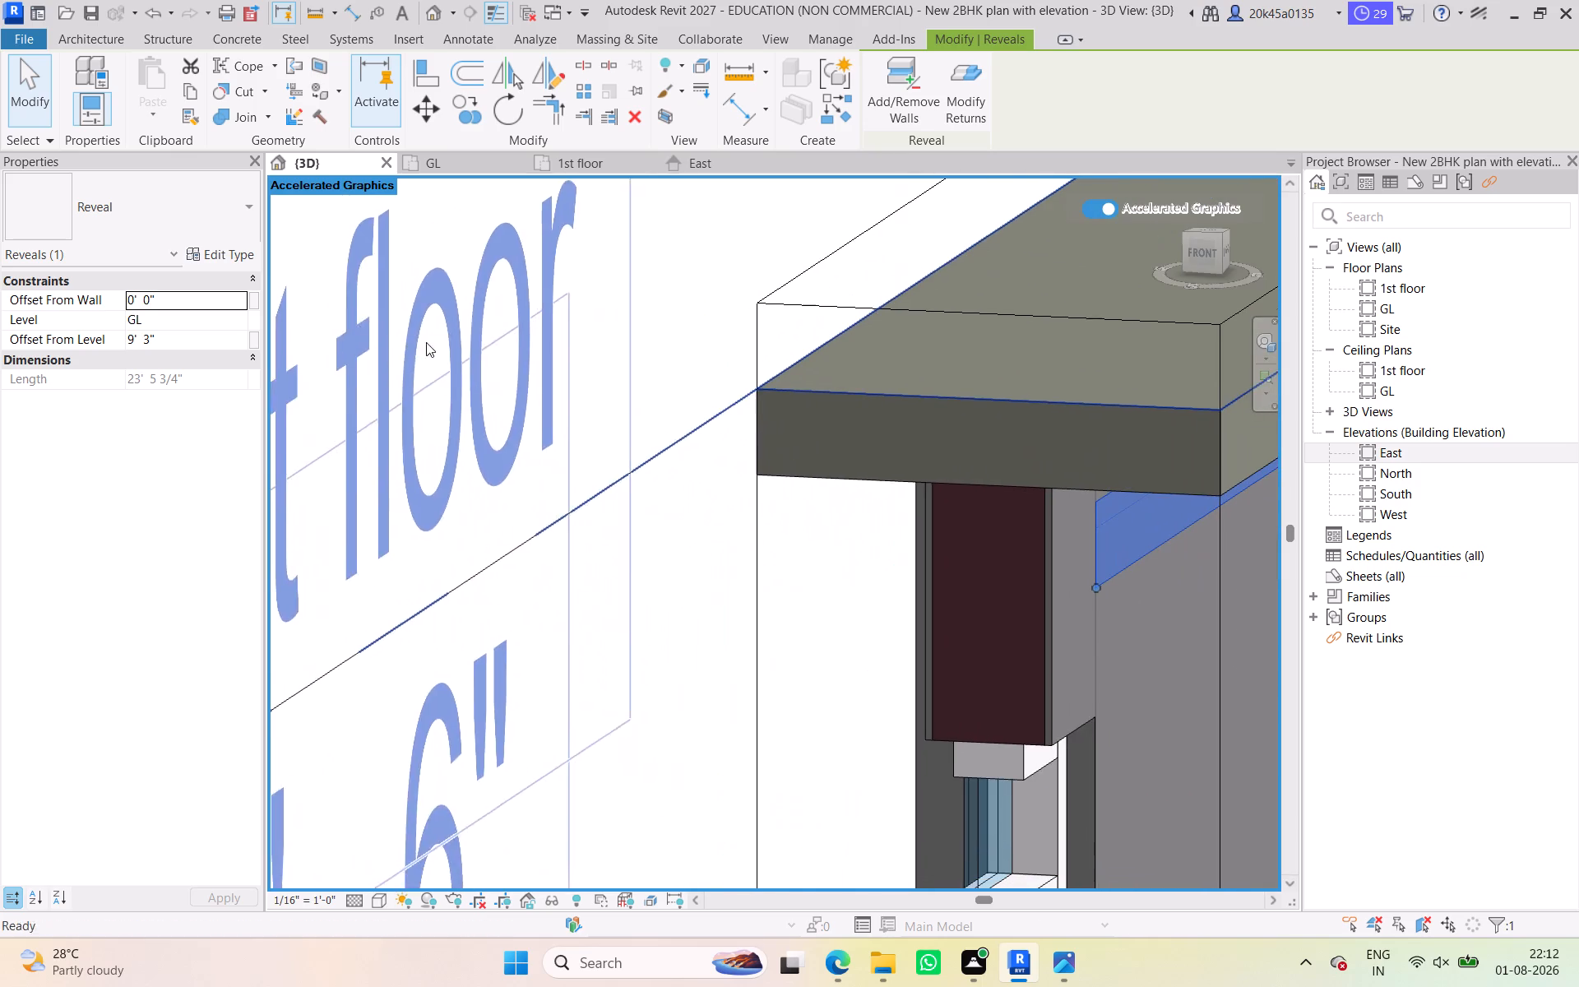
pyautogui.moveTo(1202, 255); pyautogui.dragTo(1184, 251)
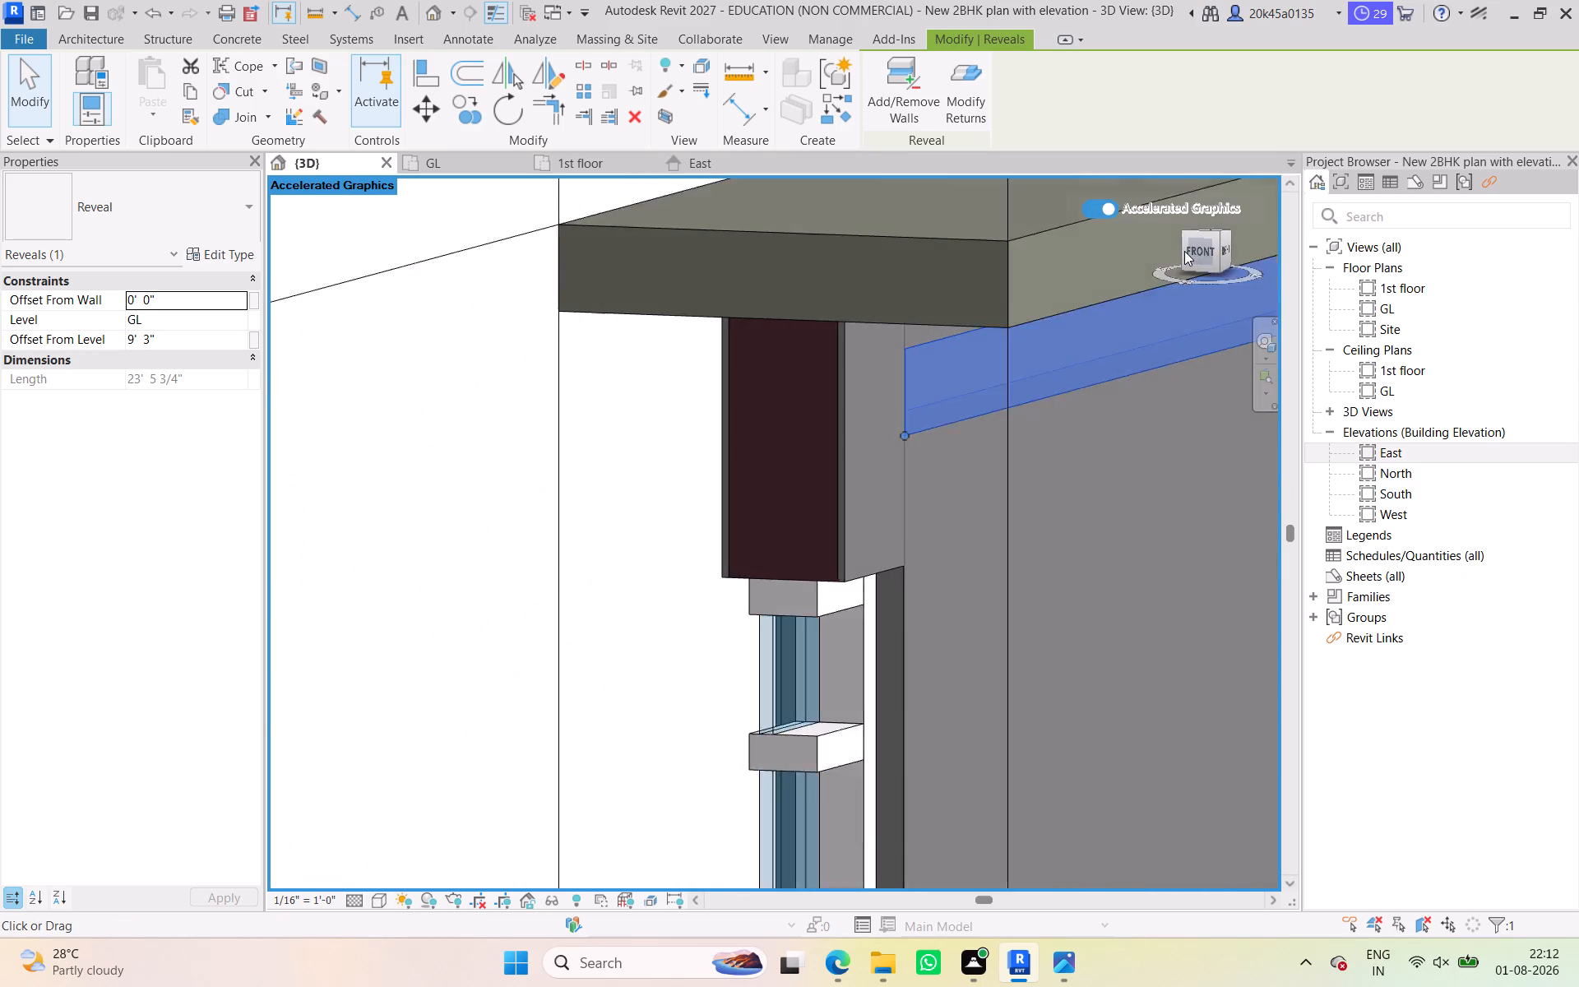
pyautogui.moveTo(1184, 251); pyautogui.dragTo(1182, 249)
pyautogui.scroll(3, 843, 367)
pyautogui.moveTo(839, 368); pyautogui.dragTo(871, 525, button='middle')
pyautogui.scroll(4, 856, 505)
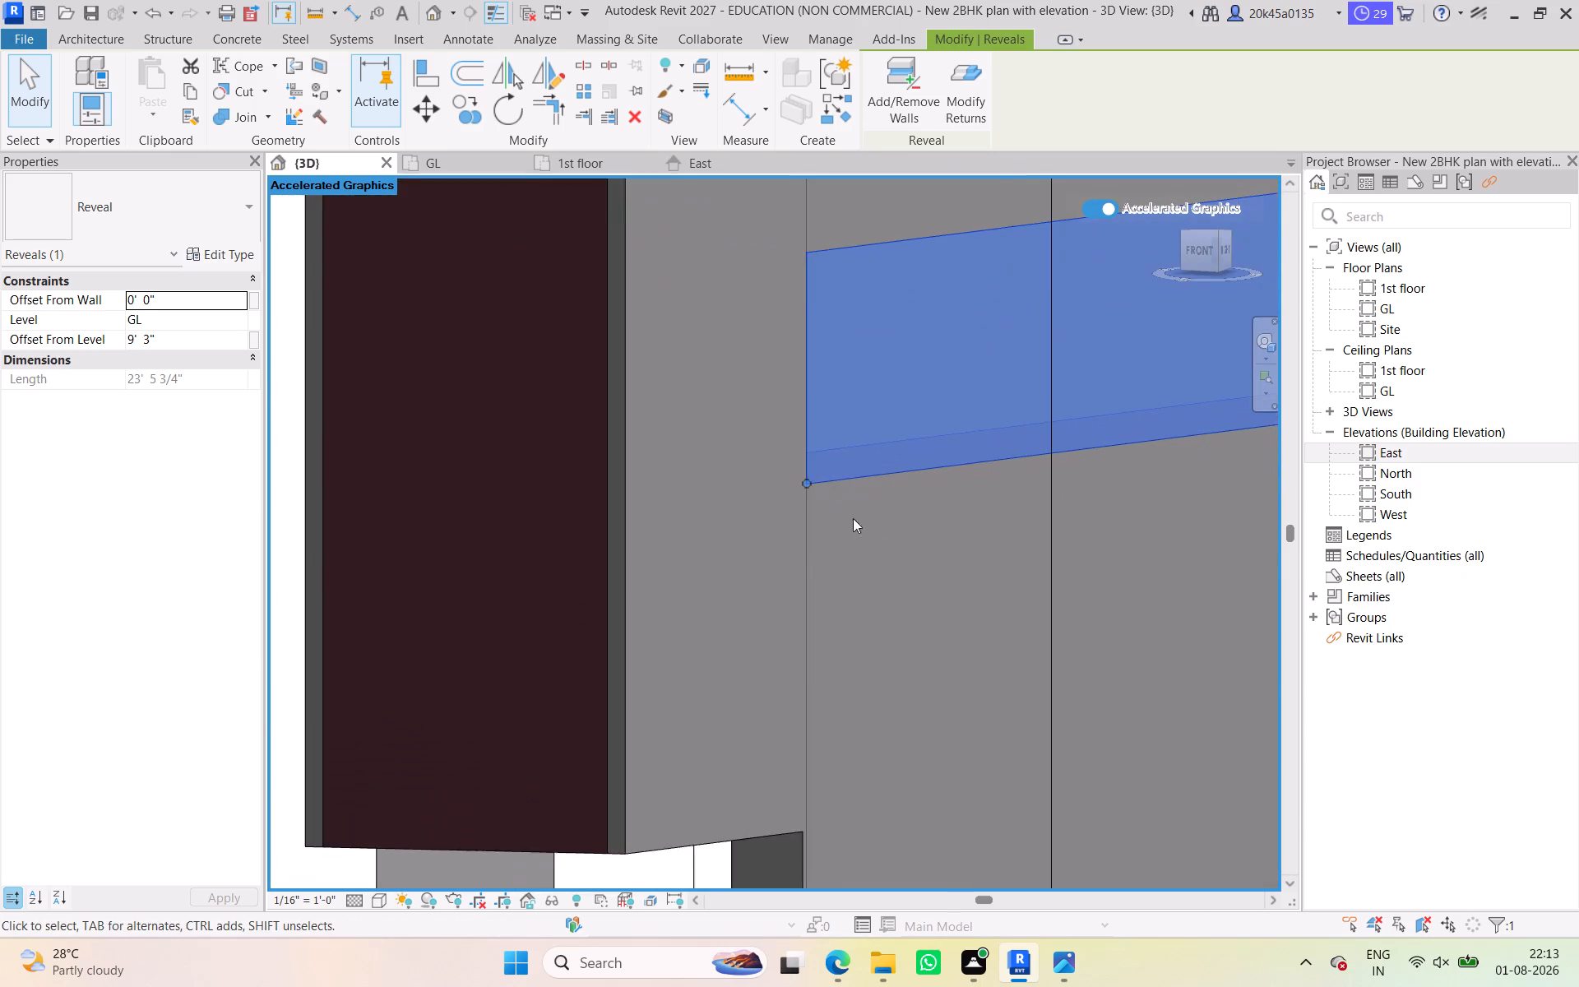
pyautogui.moveTo(850, 669); pyautogui.dragTo(842, 744, button='middle')
pyautogui.scroll(7, 799, 565)
pyautogui.moveTo(812, 641); pyautogui.dragTo(810, 742, button='middle')
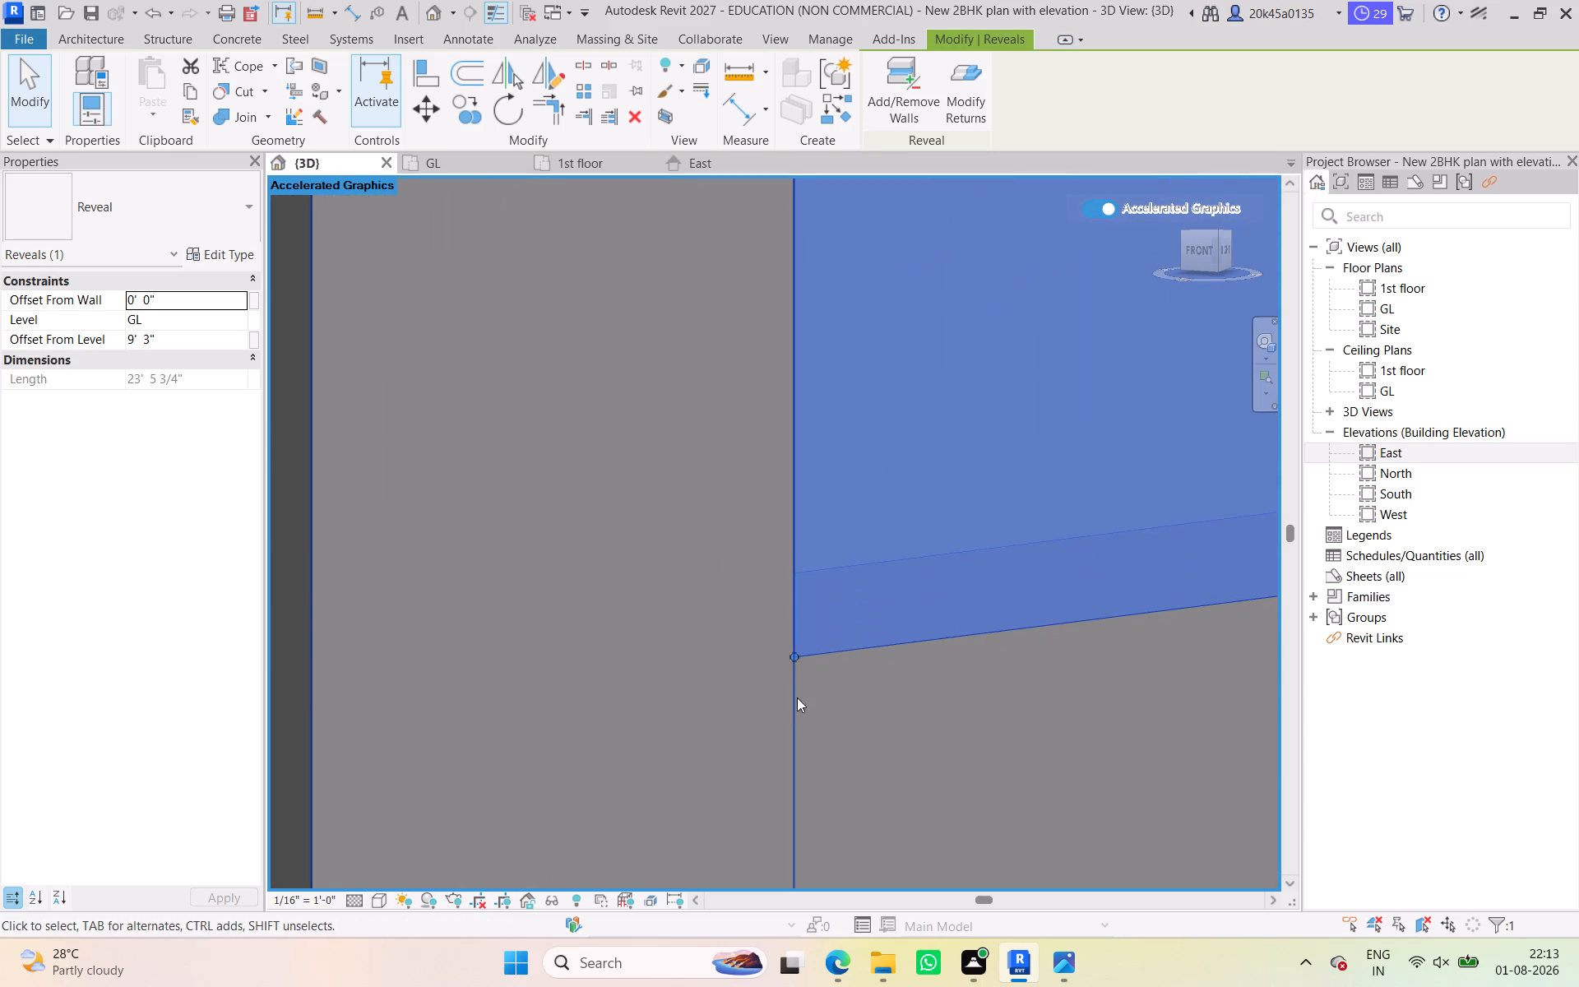
pyautogui.click(916, 739)
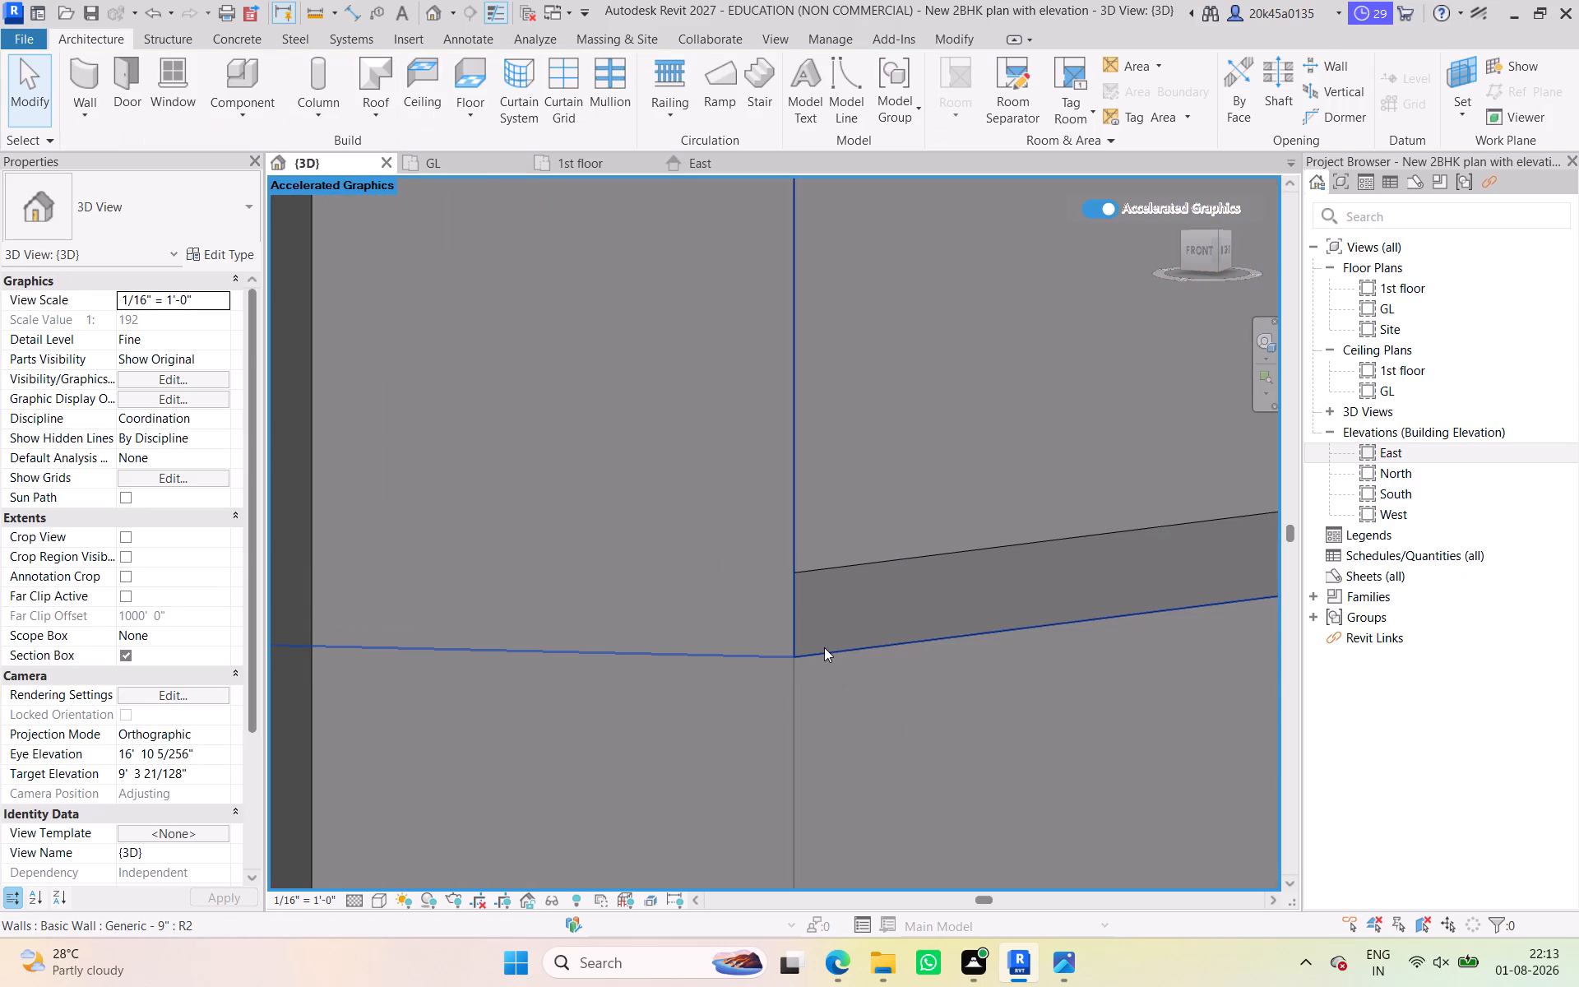
pyautogui.click(824, 645)
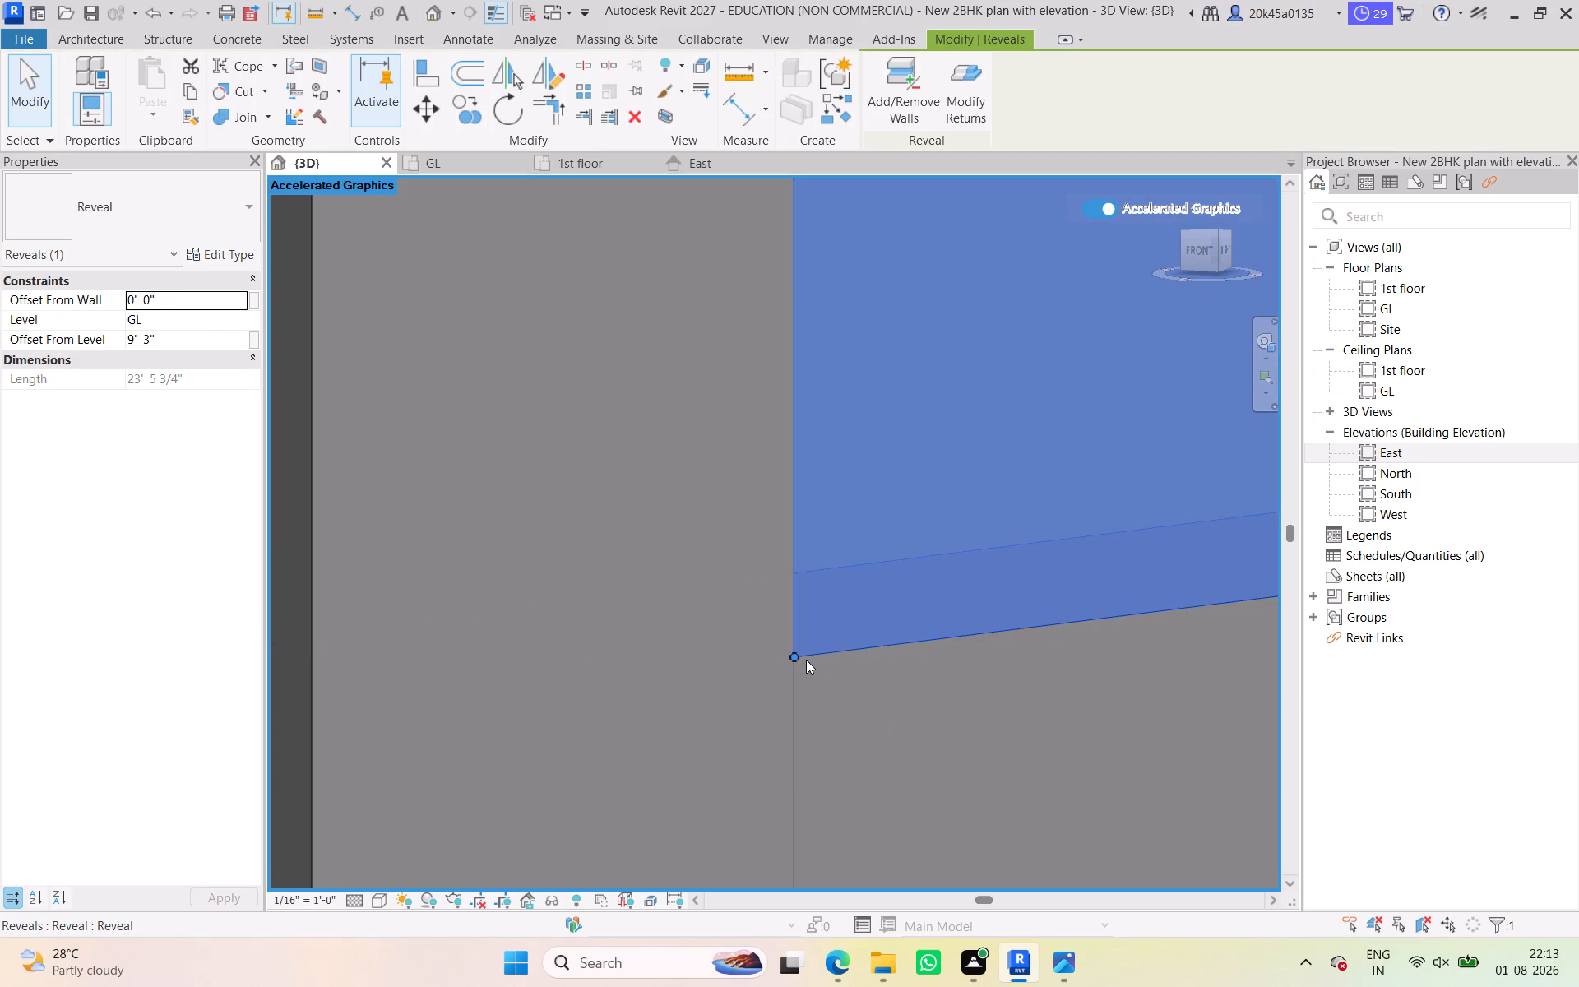
pyautogui.scroll(-6, 806, 660)
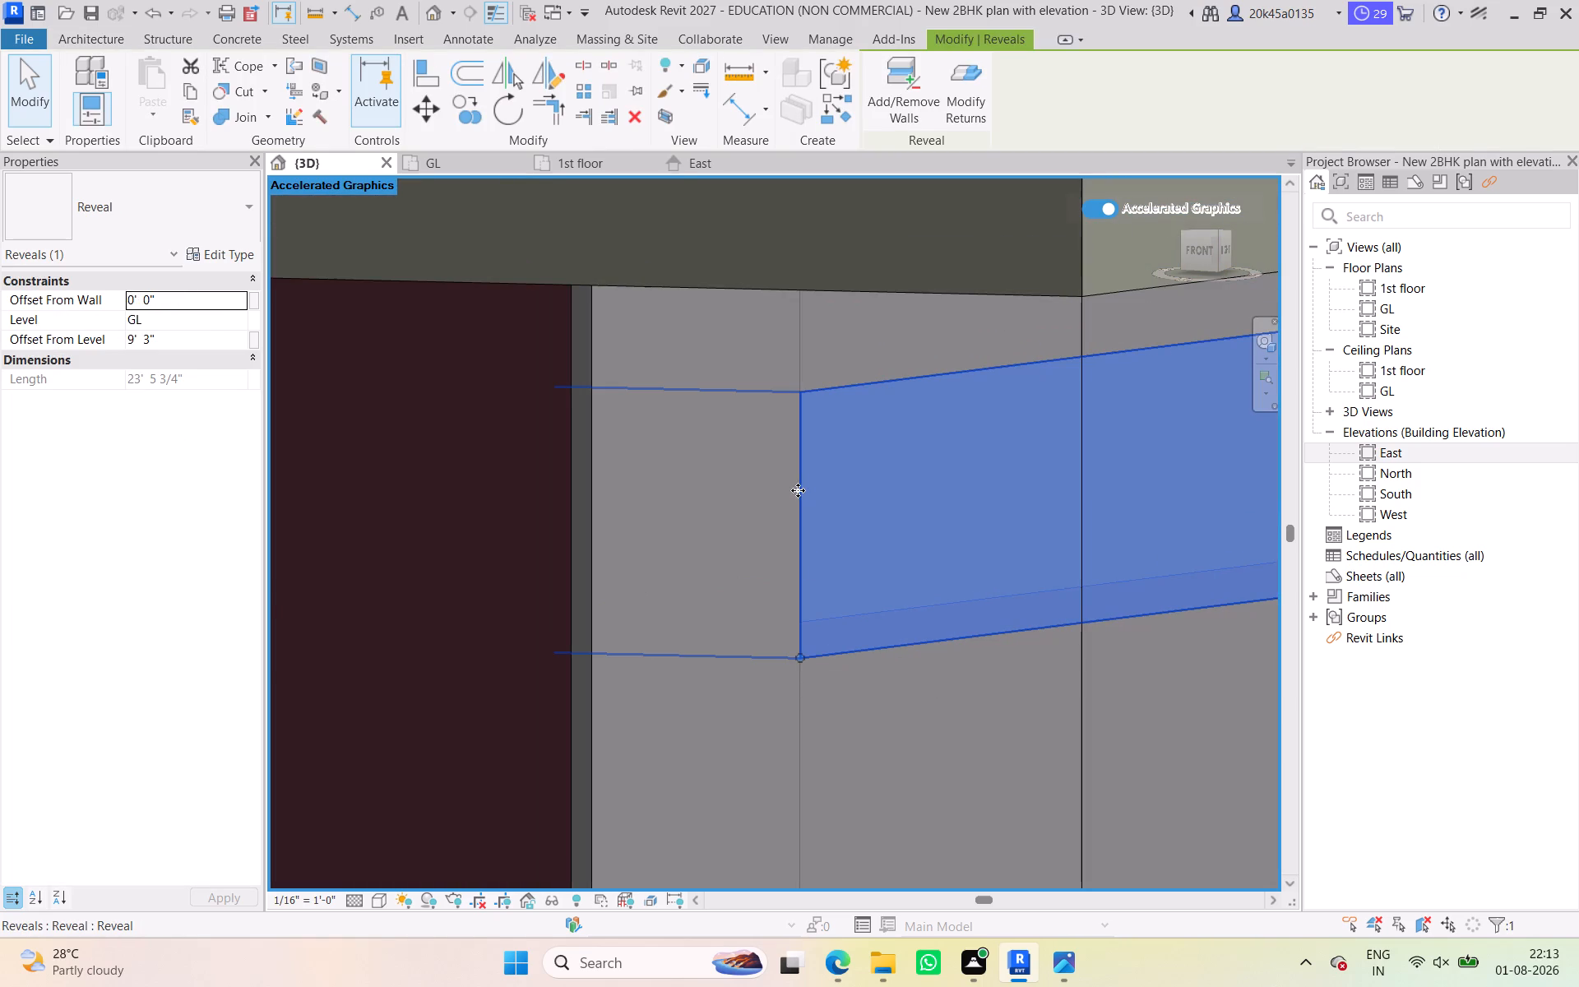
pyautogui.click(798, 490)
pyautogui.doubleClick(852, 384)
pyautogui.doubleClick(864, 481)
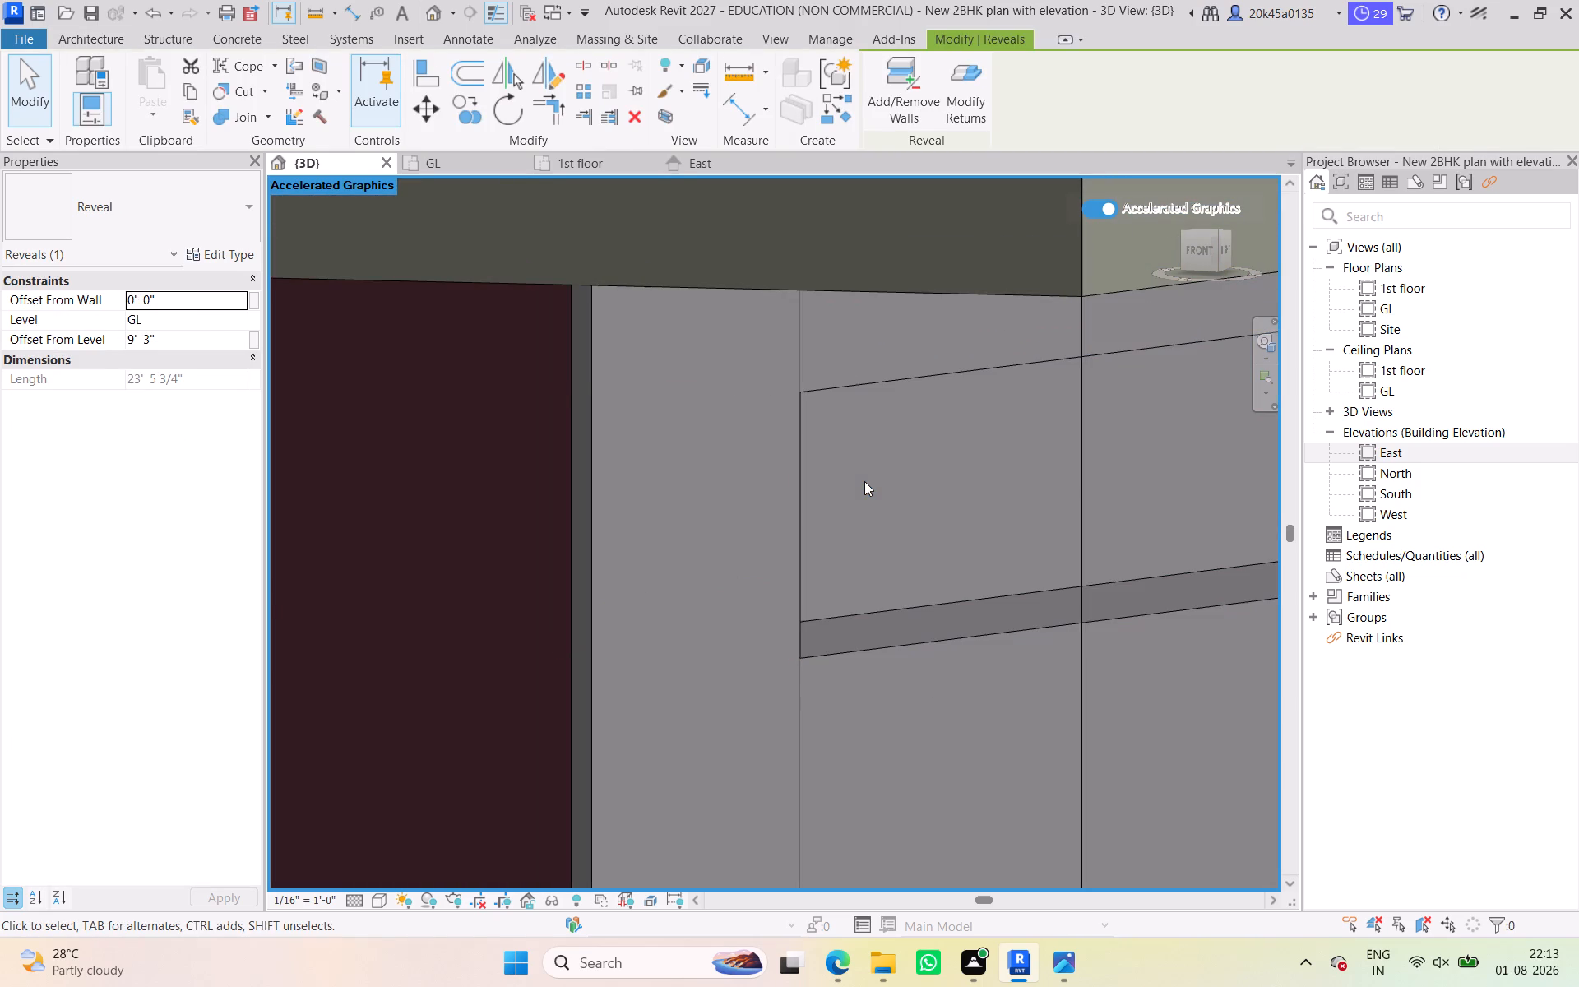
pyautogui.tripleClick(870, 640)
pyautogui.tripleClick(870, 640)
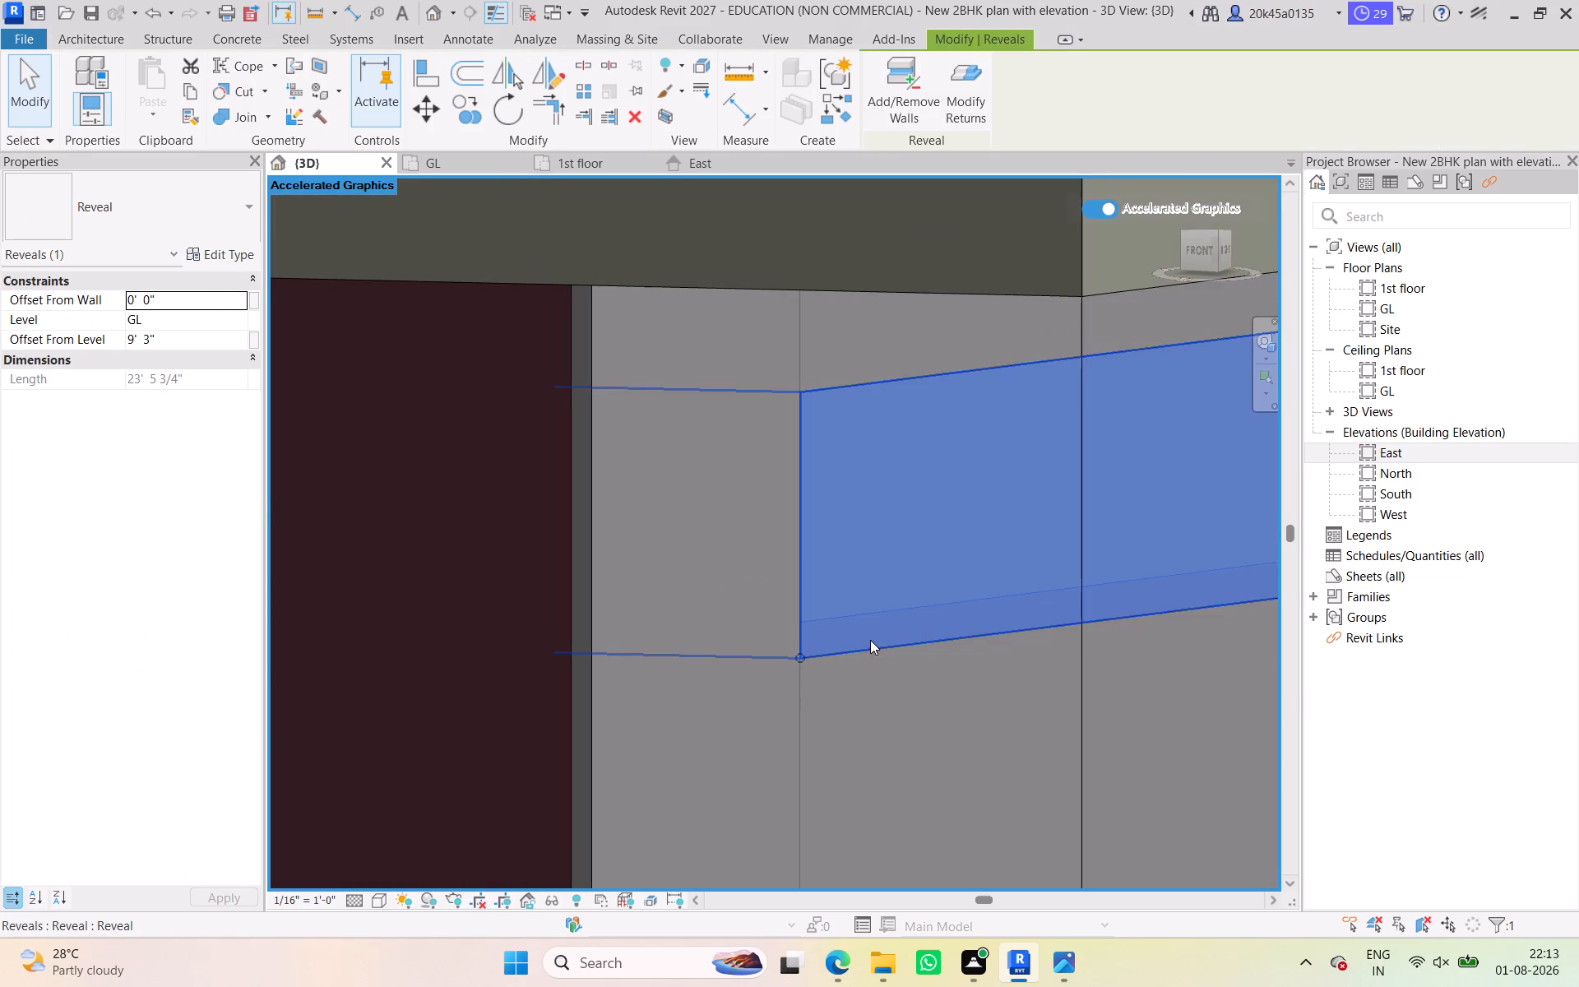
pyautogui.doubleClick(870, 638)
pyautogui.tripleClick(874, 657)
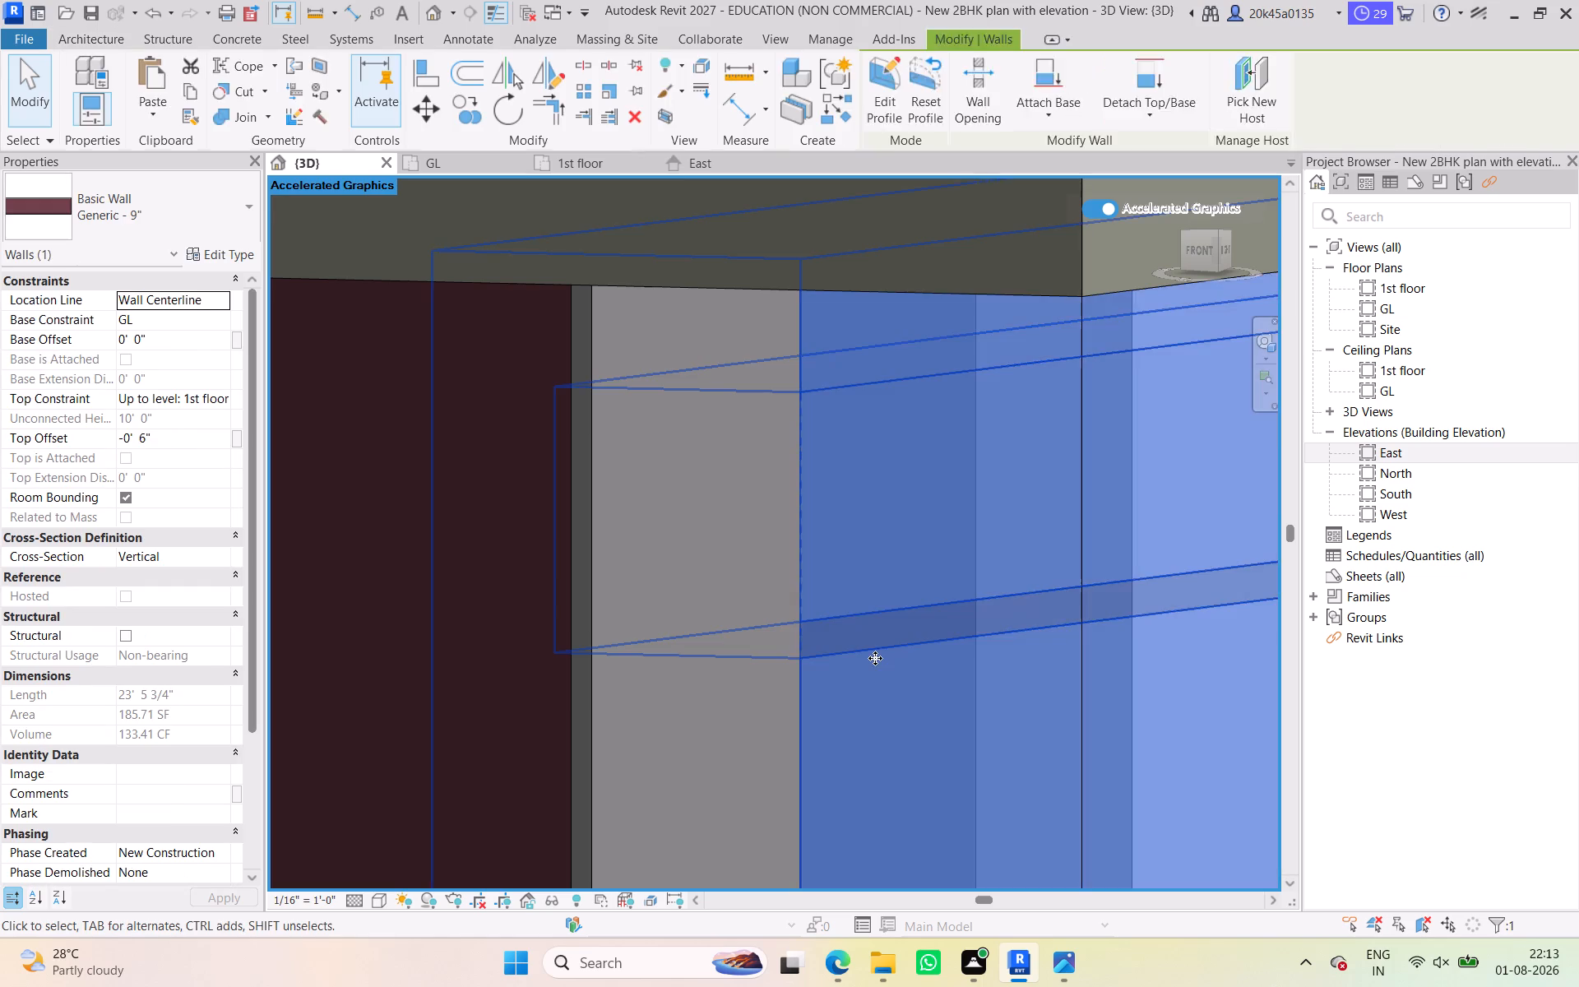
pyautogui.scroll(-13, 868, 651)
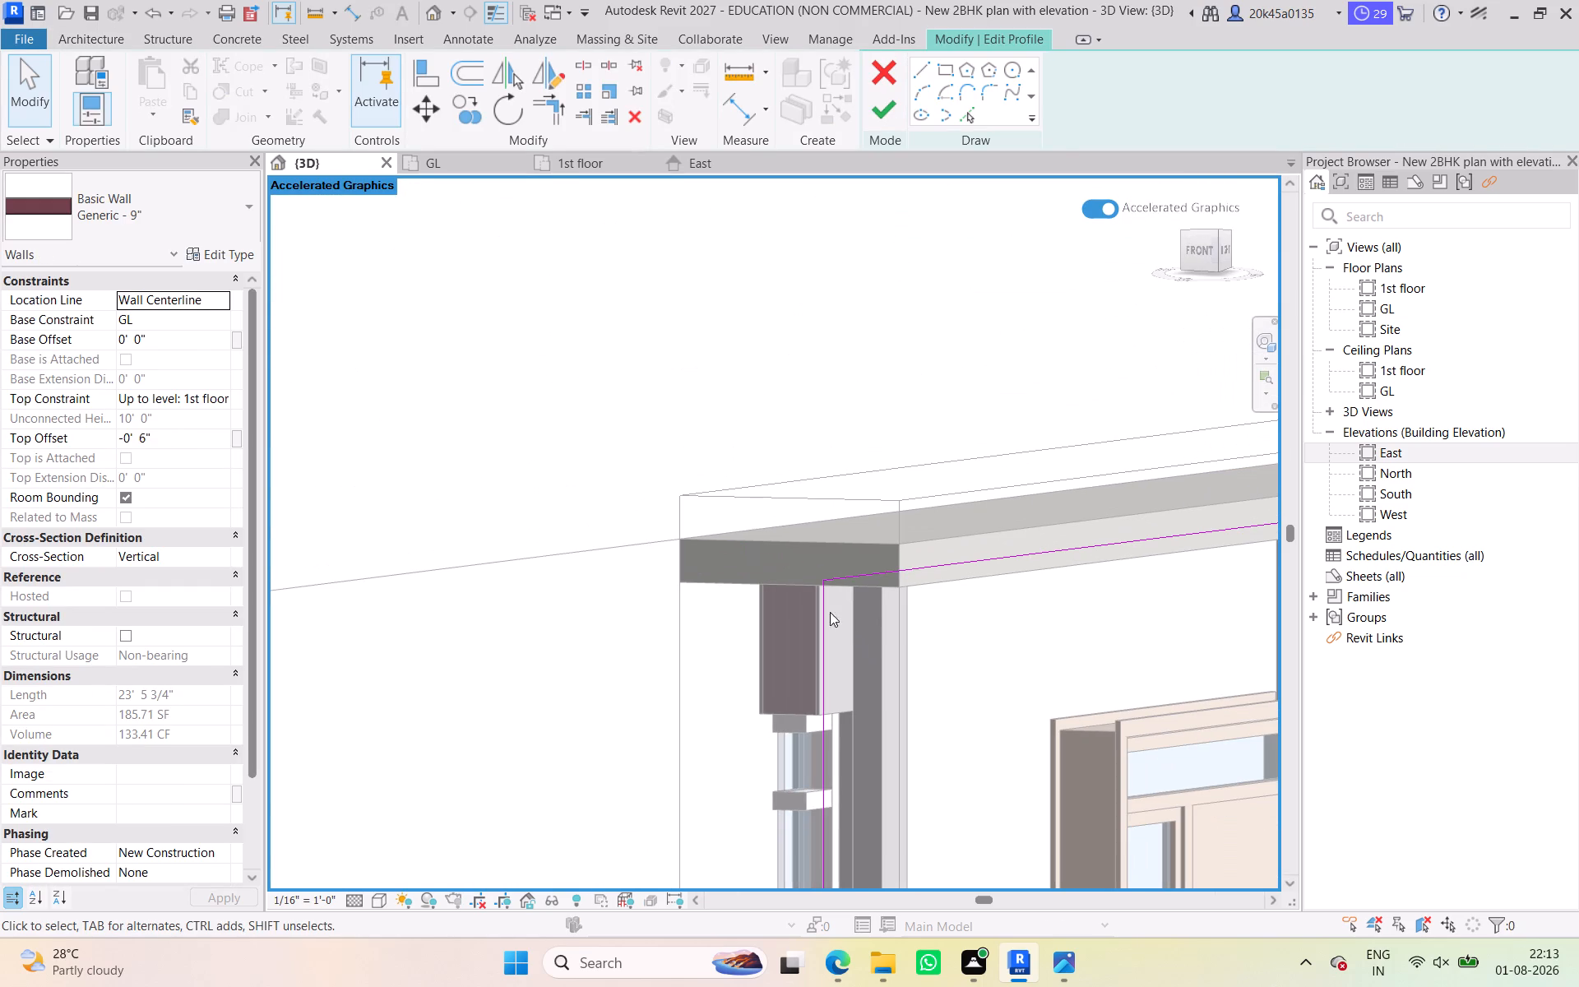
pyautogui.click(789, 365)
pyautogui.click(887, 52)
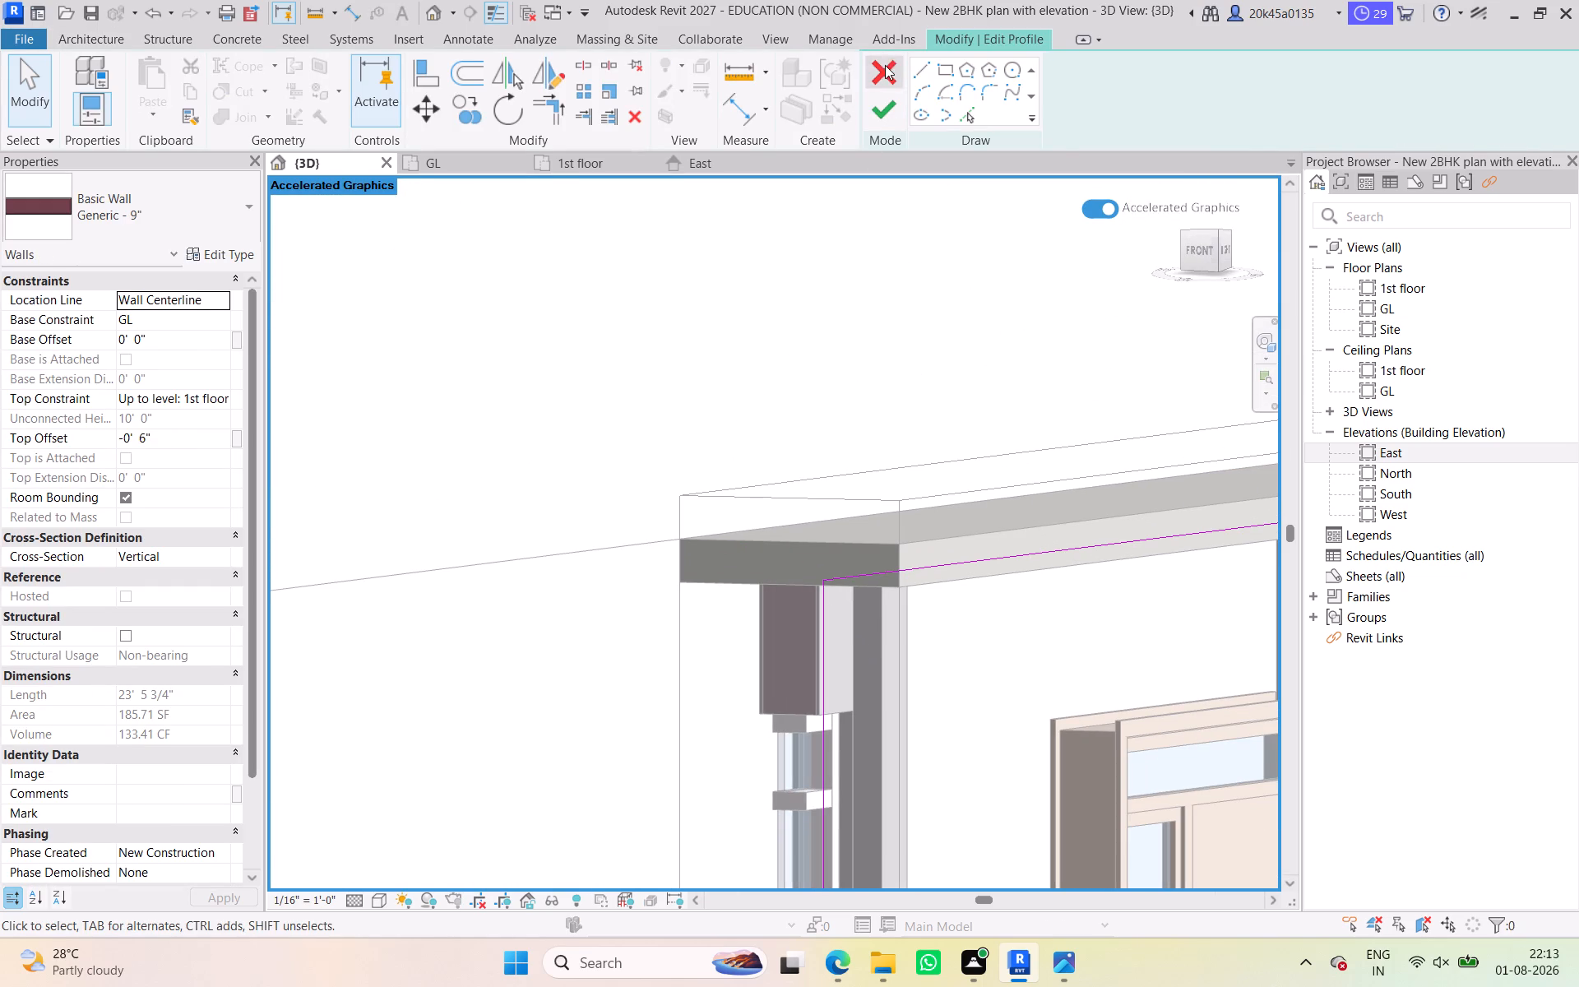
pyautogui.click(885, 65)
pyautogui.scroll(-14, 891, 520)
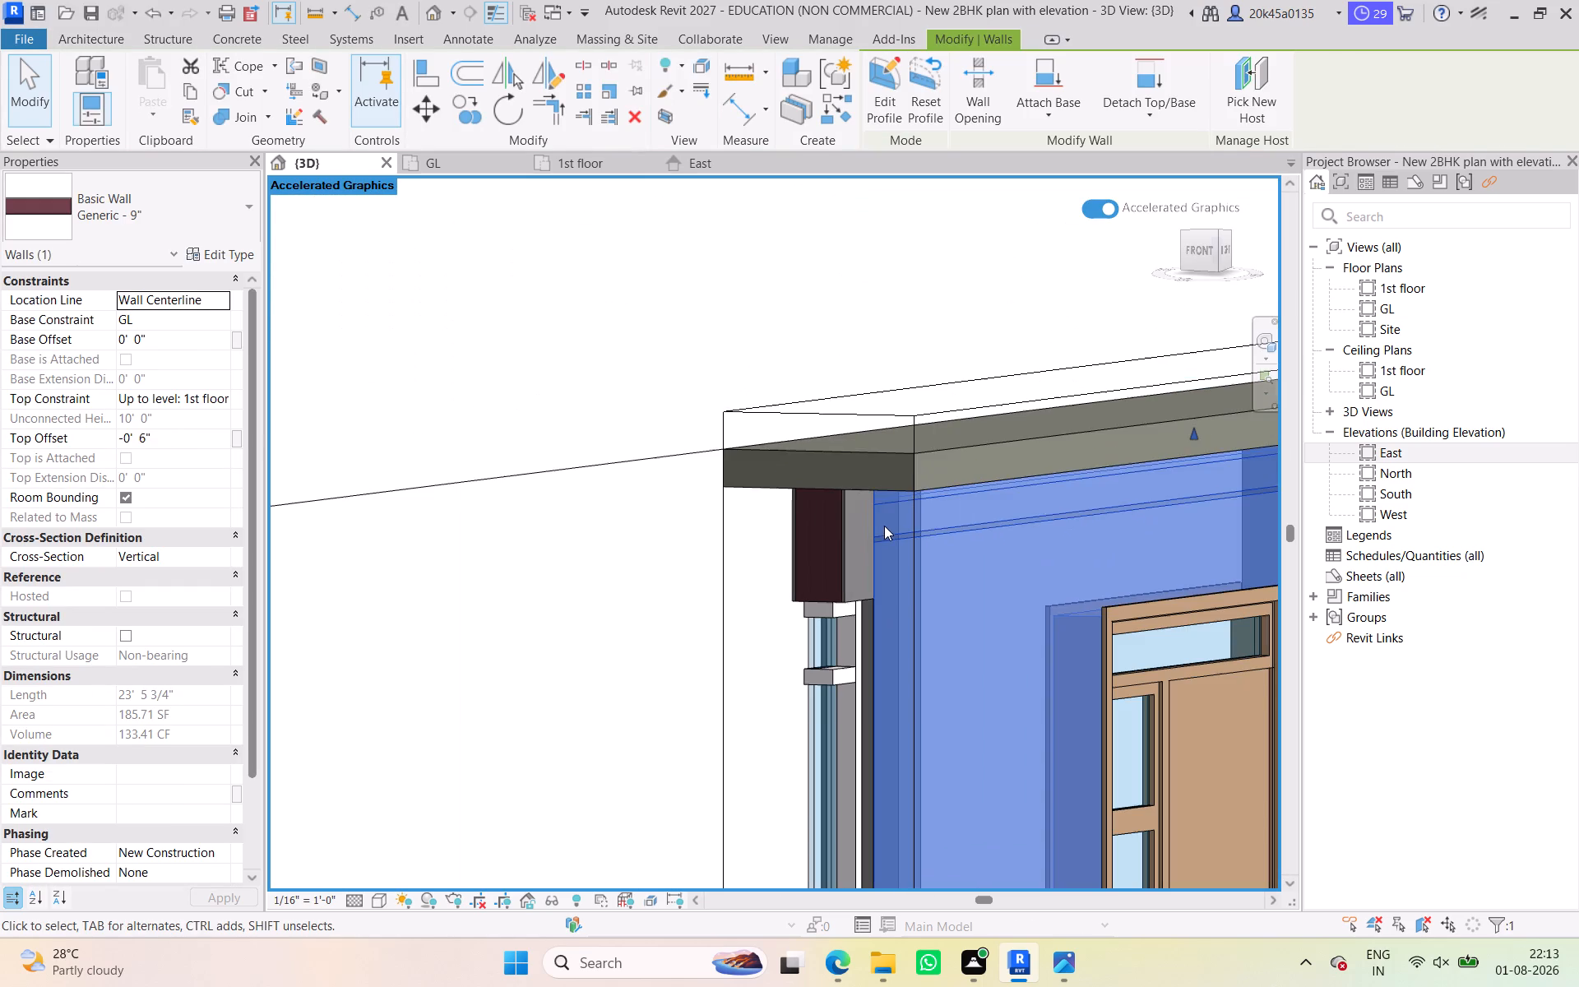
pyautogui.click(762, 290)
# Pull the section box face at the wall corner inward so it cuts through the entrance wall and its reveal.
pyautogui.scroll(-8, 859, 613)
pyautogui.moveTo(861, 619); pyautogui.dragTo(854, 619, button='middle')
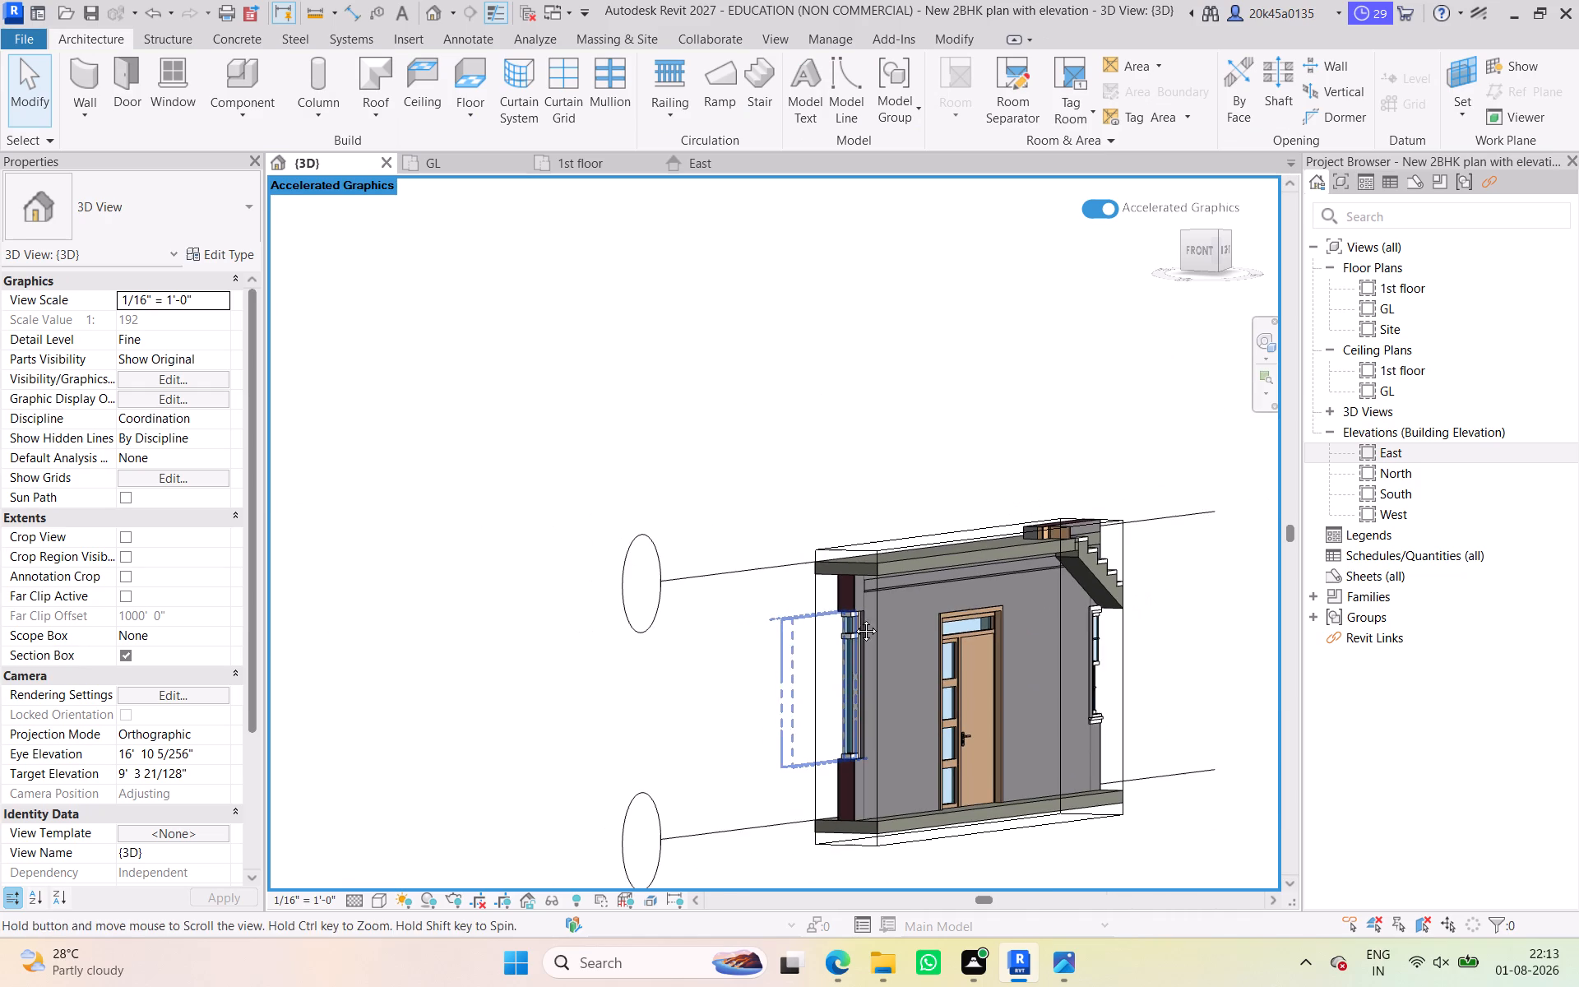
pyautogui.moveTo(854, 619); pyautogui.dragTo(833, 619, button='middle')
pyautogui.moveTo(1195, 256); pyautogui.dragTo(1128, 248)
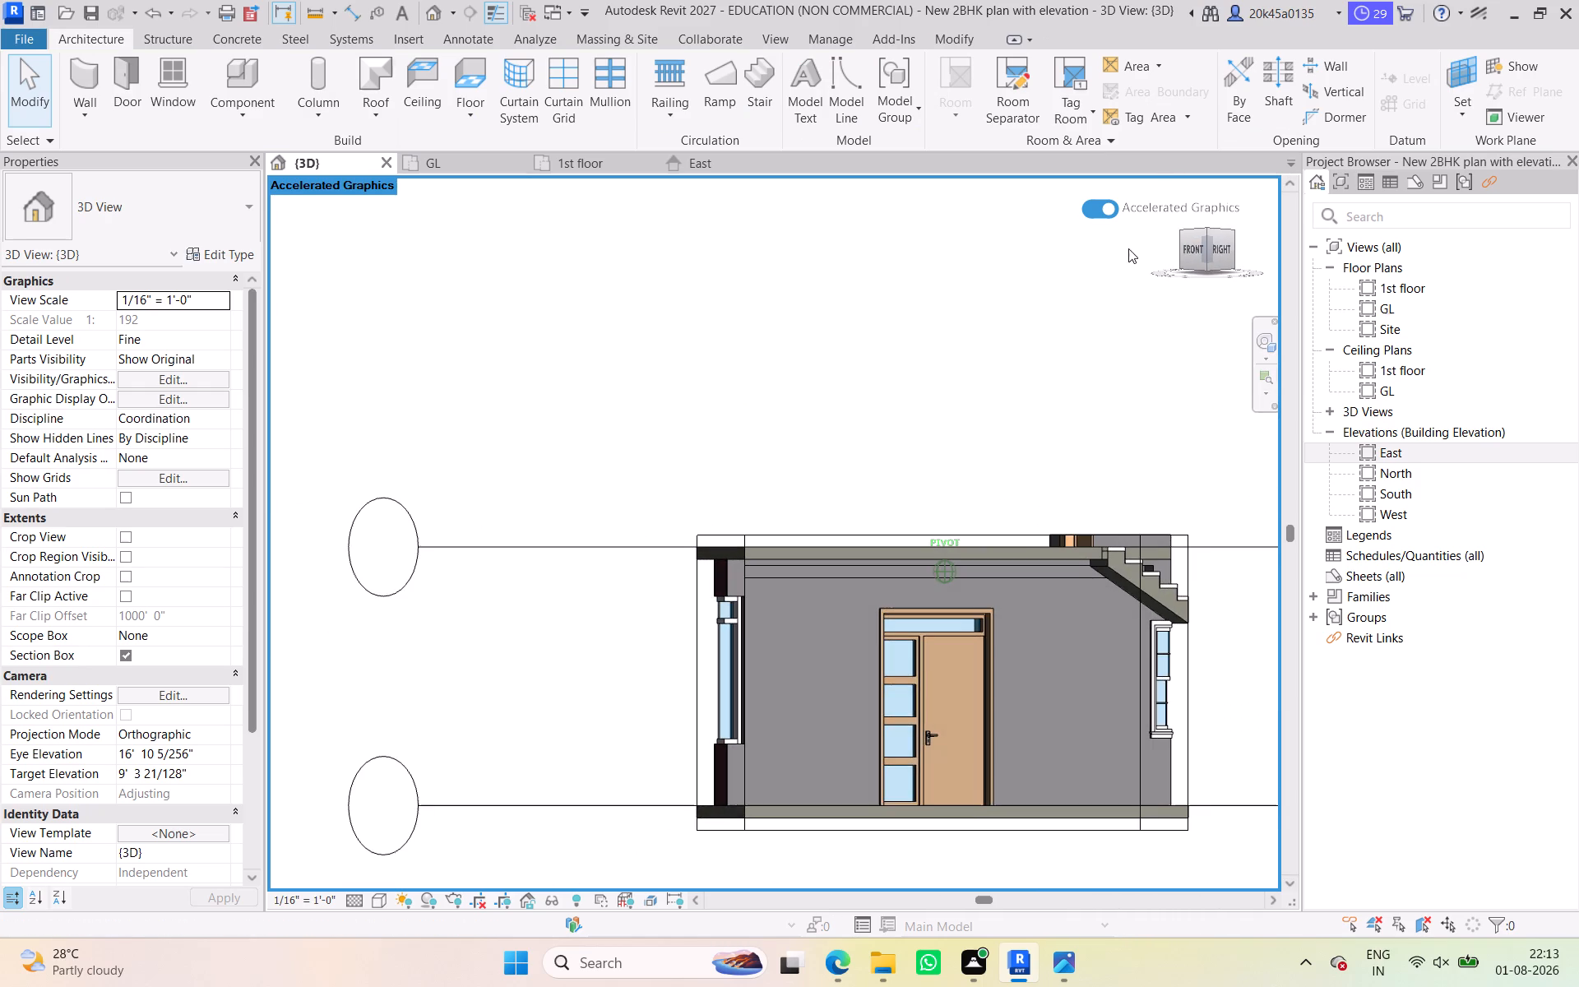
pyautogui.moveTo(1128, 248); pyautogui.dragTo(1039, 239)
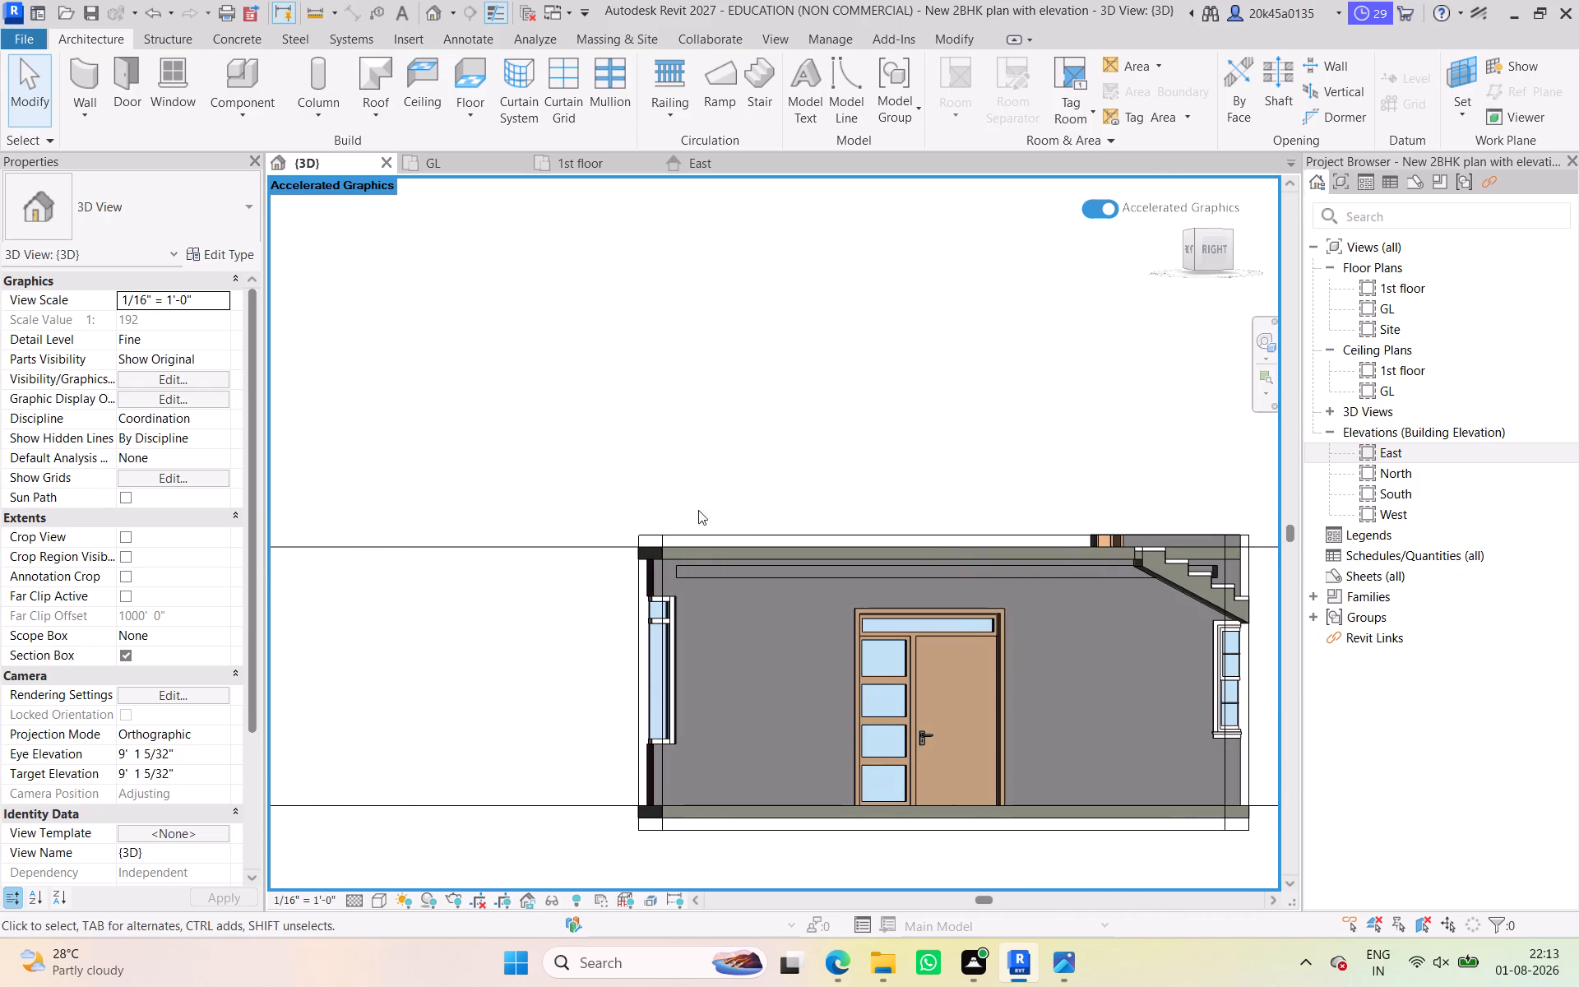
pyautogui.click(670, 535)
pyautogui.moveTo(649, 679); pyautogui.dragTo(685, 680)
# Select the reveal at the section cut and examine its profile and depth within the wall from the front.
pyautogui.scroll(4, 671, 567)
pyautogui.moveTo(683, 636); pyautogui.dragTo(762, 901, button='middle')
pyautogui.scroll(5, 764, 861)
pyautogui.middleClick(687, 707)
pyautogui.moveTo(789, 837); pyautogui.dragTo(490, 589, button='middle')
pyautogui.scroll(1, 771, 816)
pyautogui.scroll(7, 497, 575)
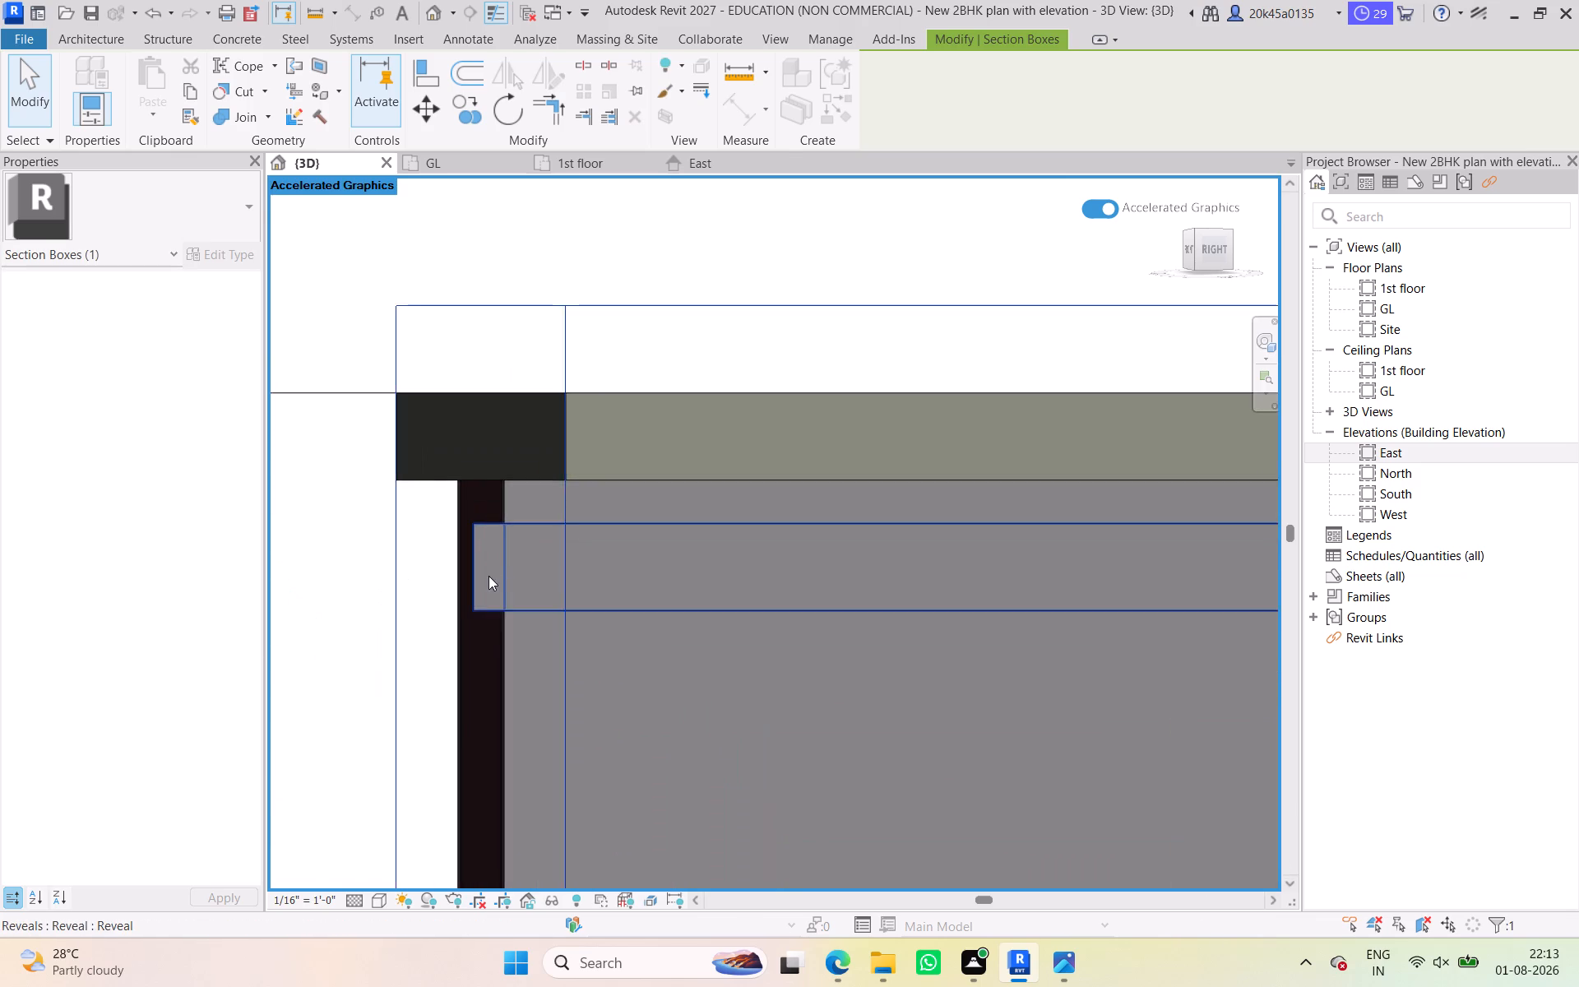
pyautogui.scroll(2, 489, 576)
pyautogui.click(463, 561)
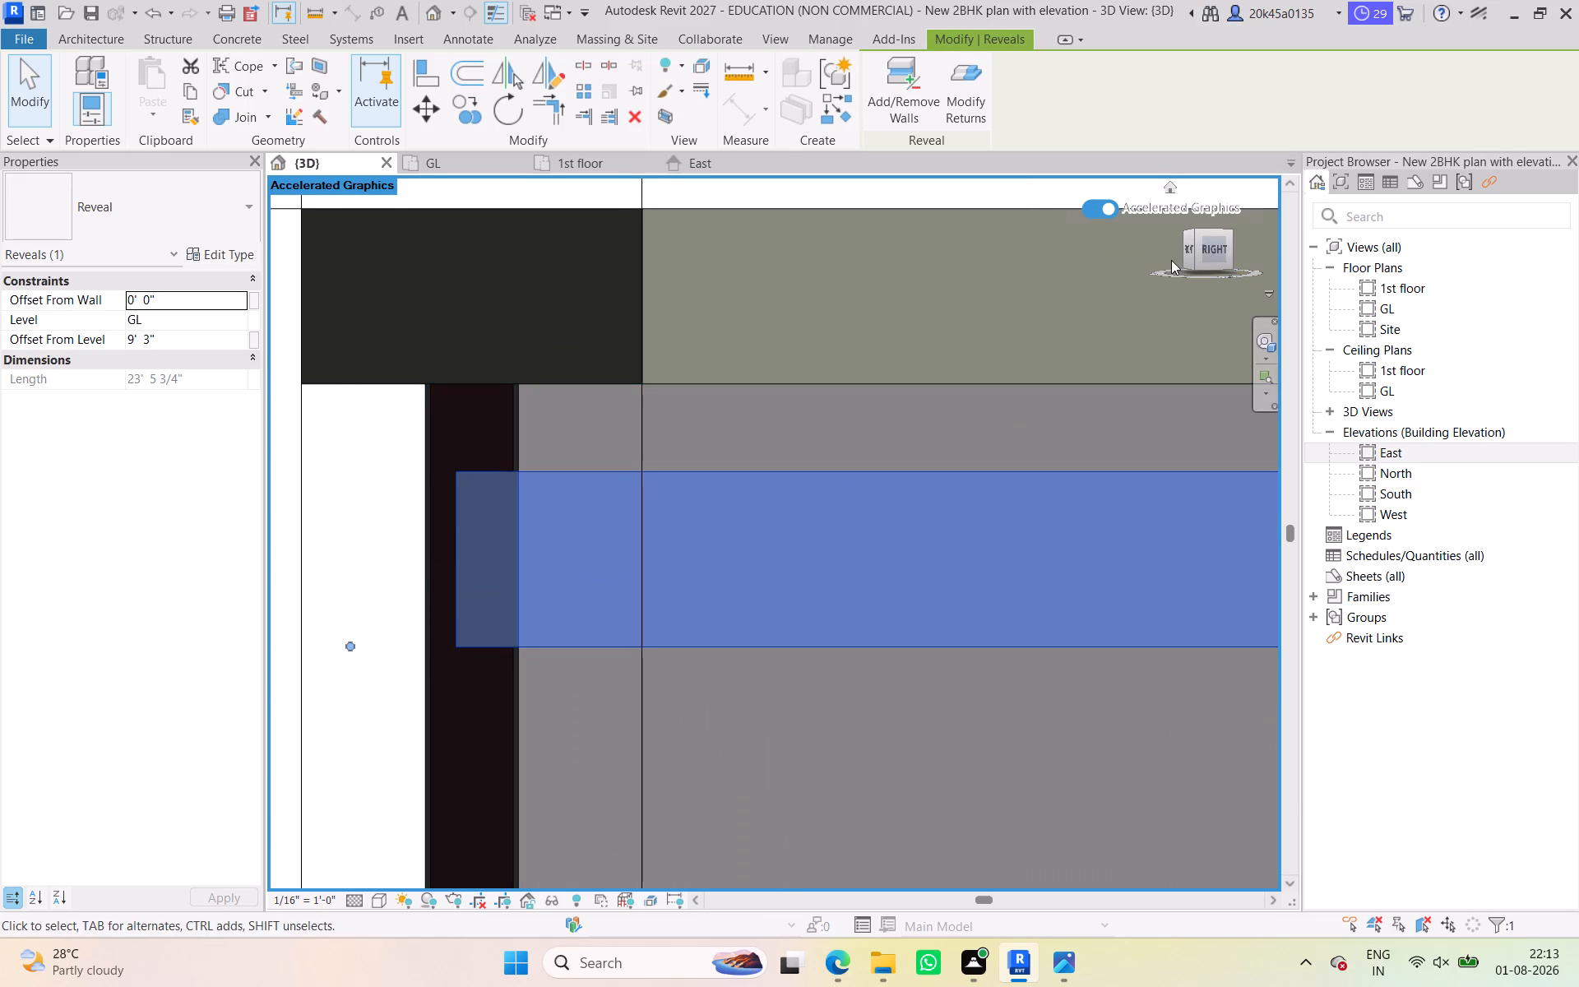
pyautogui.click(1186, 244)
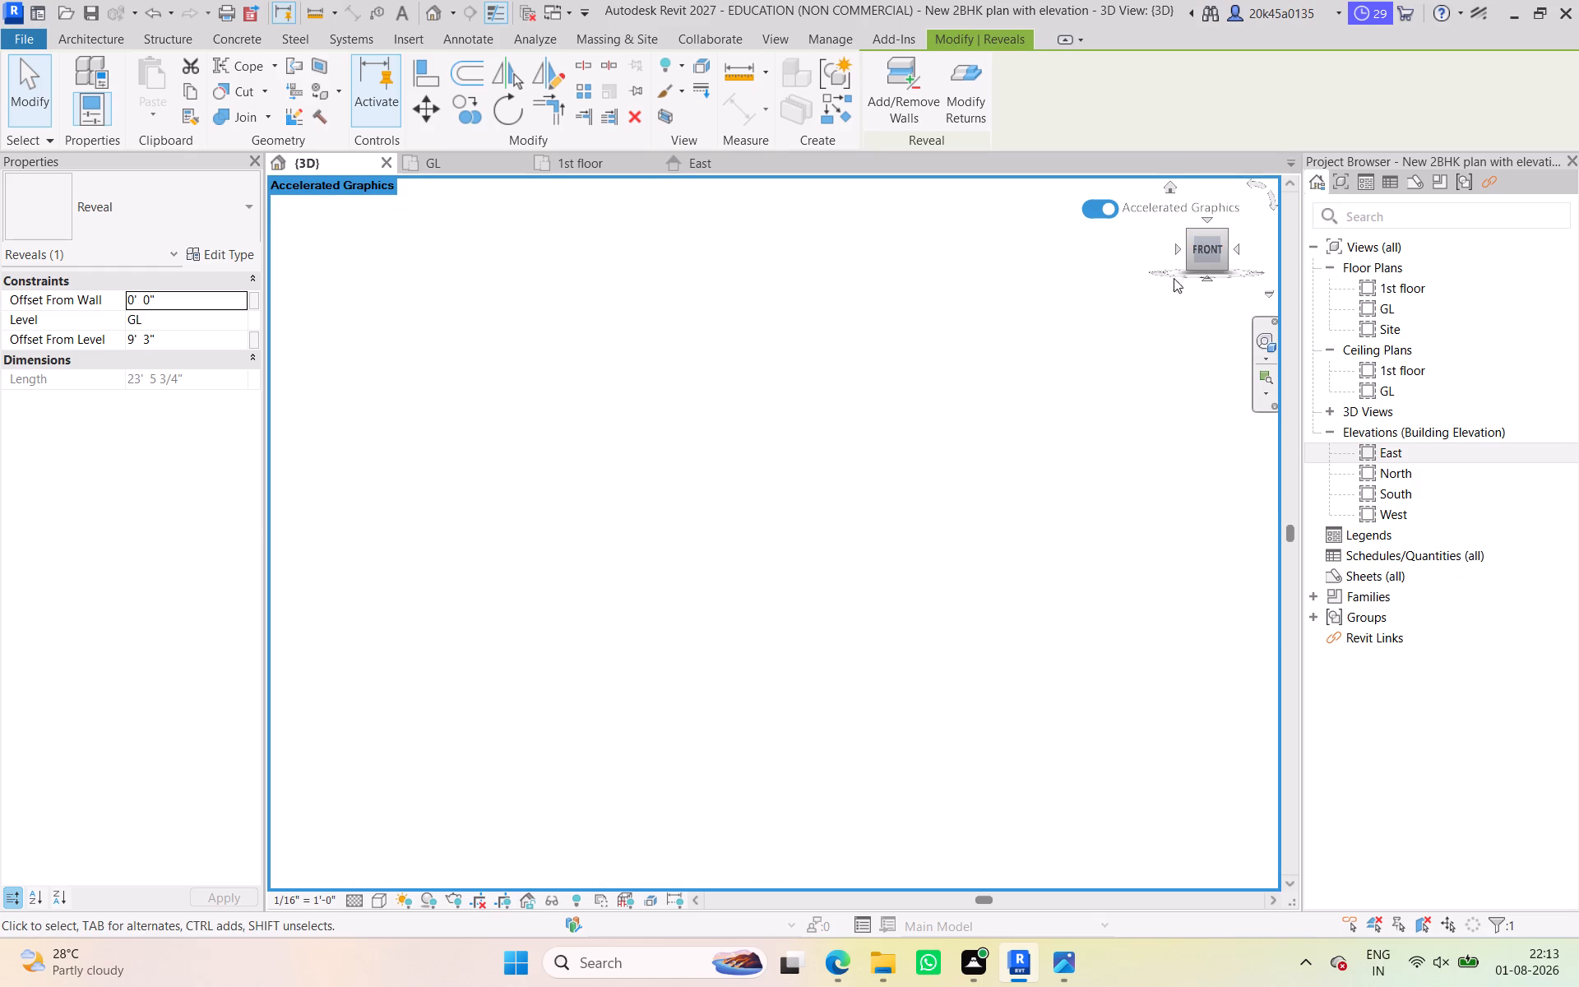
pyautogui.scroll(8, 758, 549)
pyautogui.moveTo(757, 555); pyautogui.dragTo(745, 672, button='middle')
pyautogui.scroll(2, 840, 592)
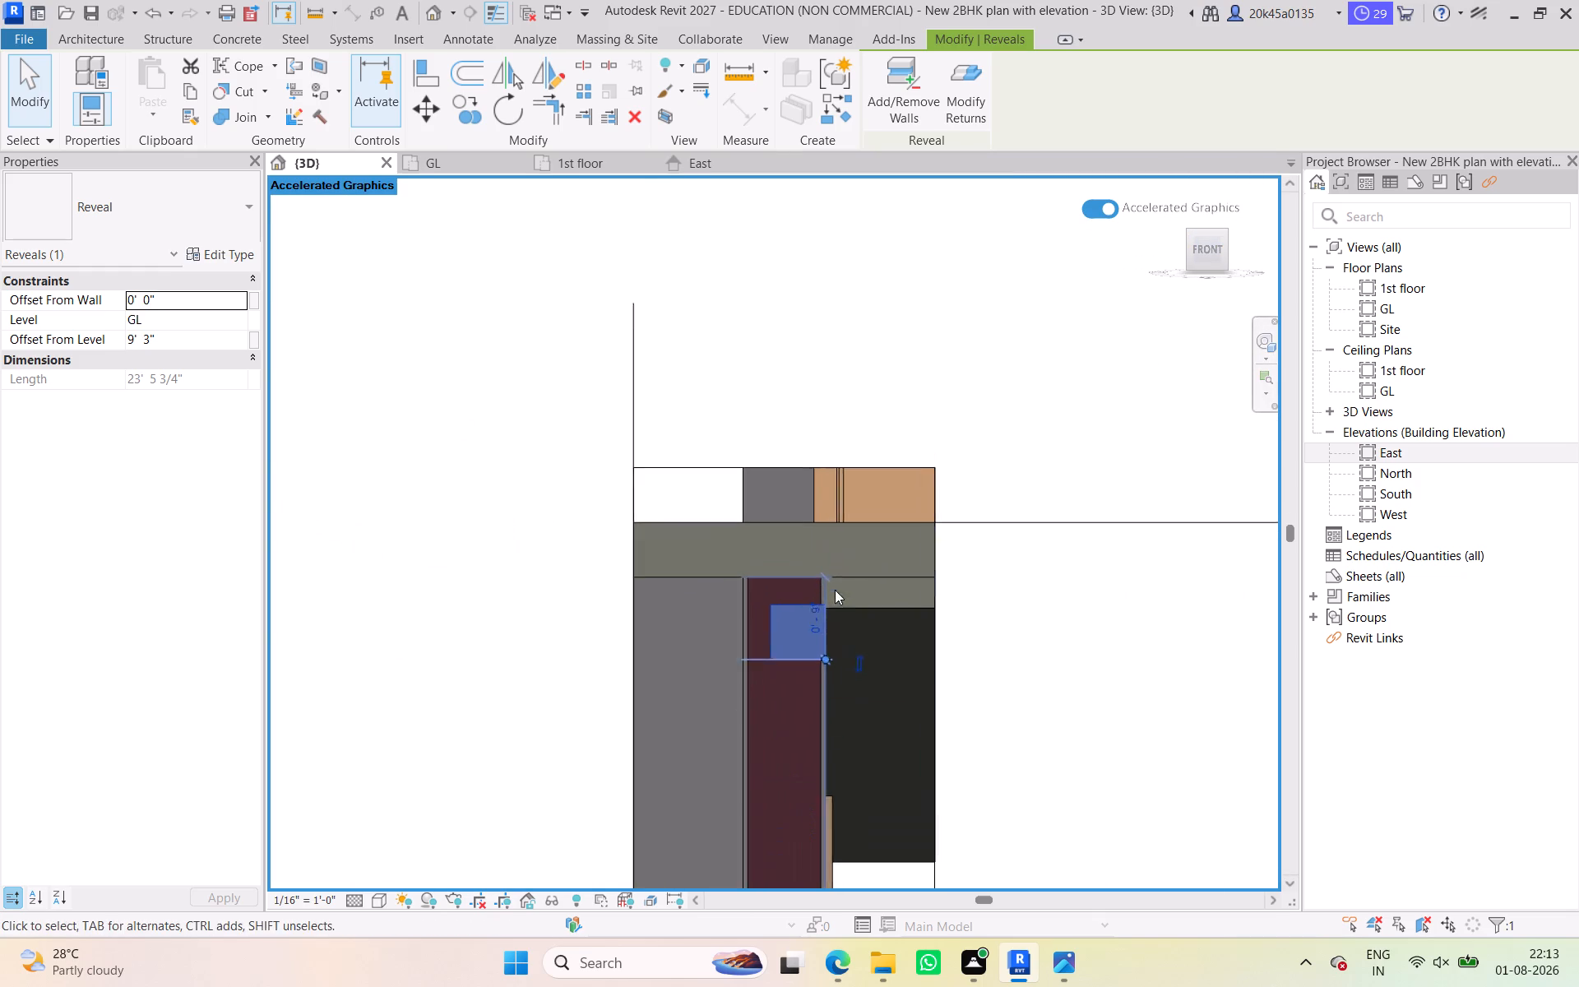
pyautogui.scroll(7, 835, 590)
pyautogui.moveTo(762, 721); pyautogui.dragTo(736, 651, button='middle')
pyautogui.scroll(1, 760, 717)
pyautogui.scroll(5, 776, 635)
pyautogui.scroll(3, 876, 497)
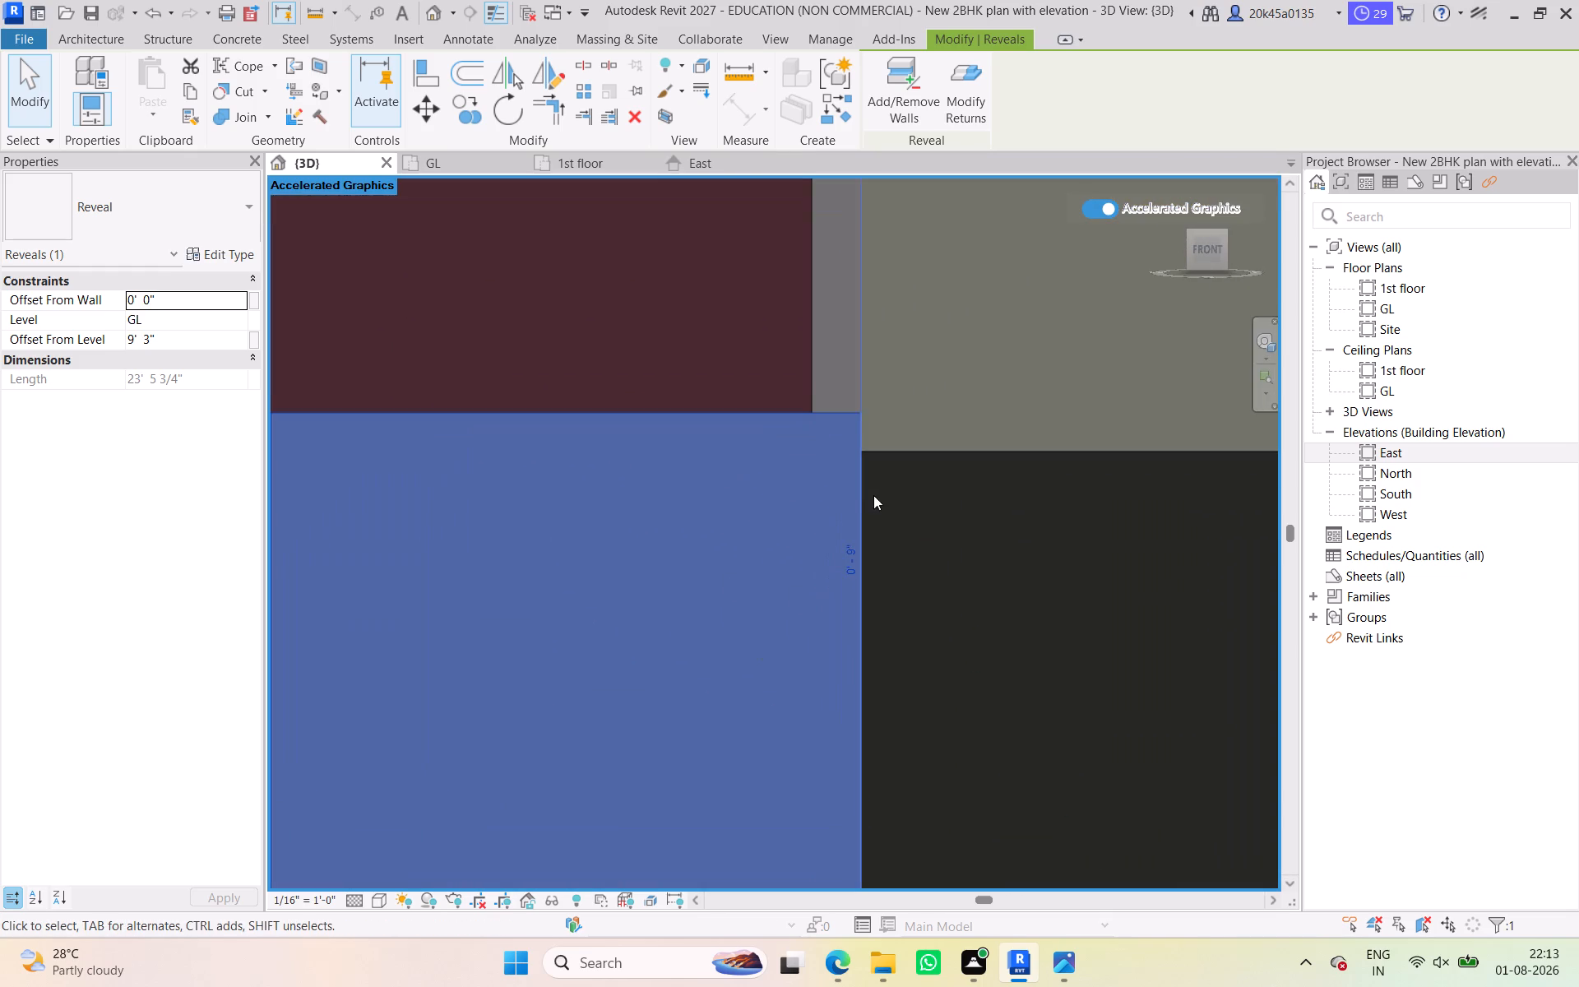
pyautogui.scroll(9, 854, 556)
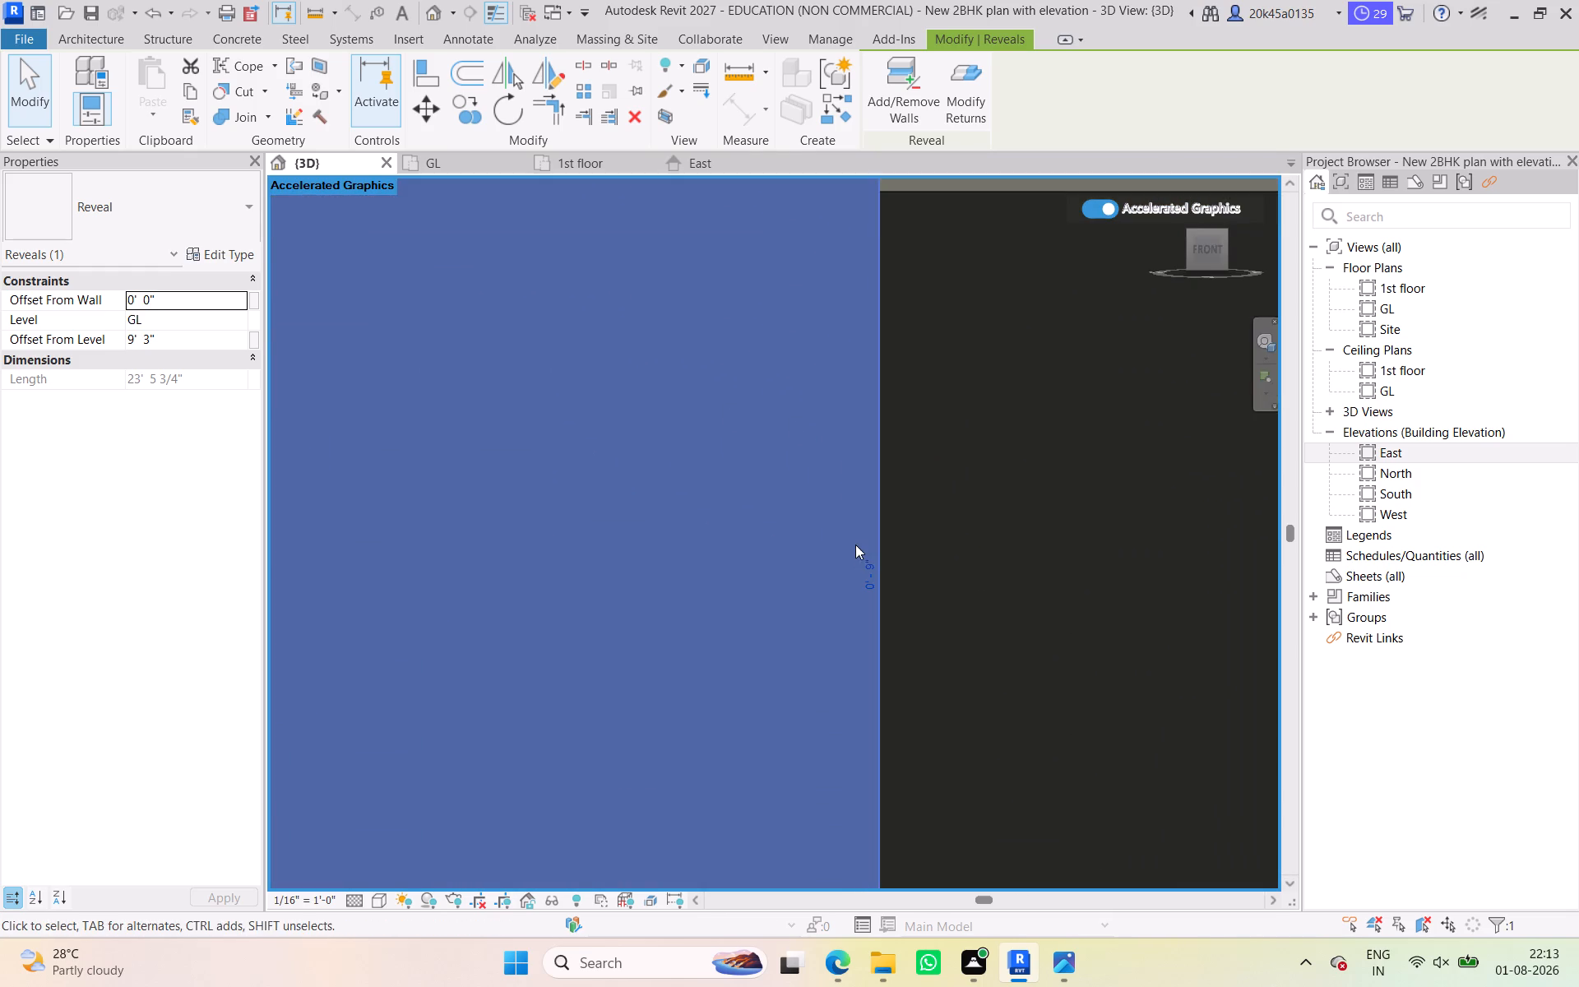
pyautogui.scroll(-17, 854, 542)
pyautogui.moveTo(850, 538); pyautogui.dragTo(861, 499, button='middle')
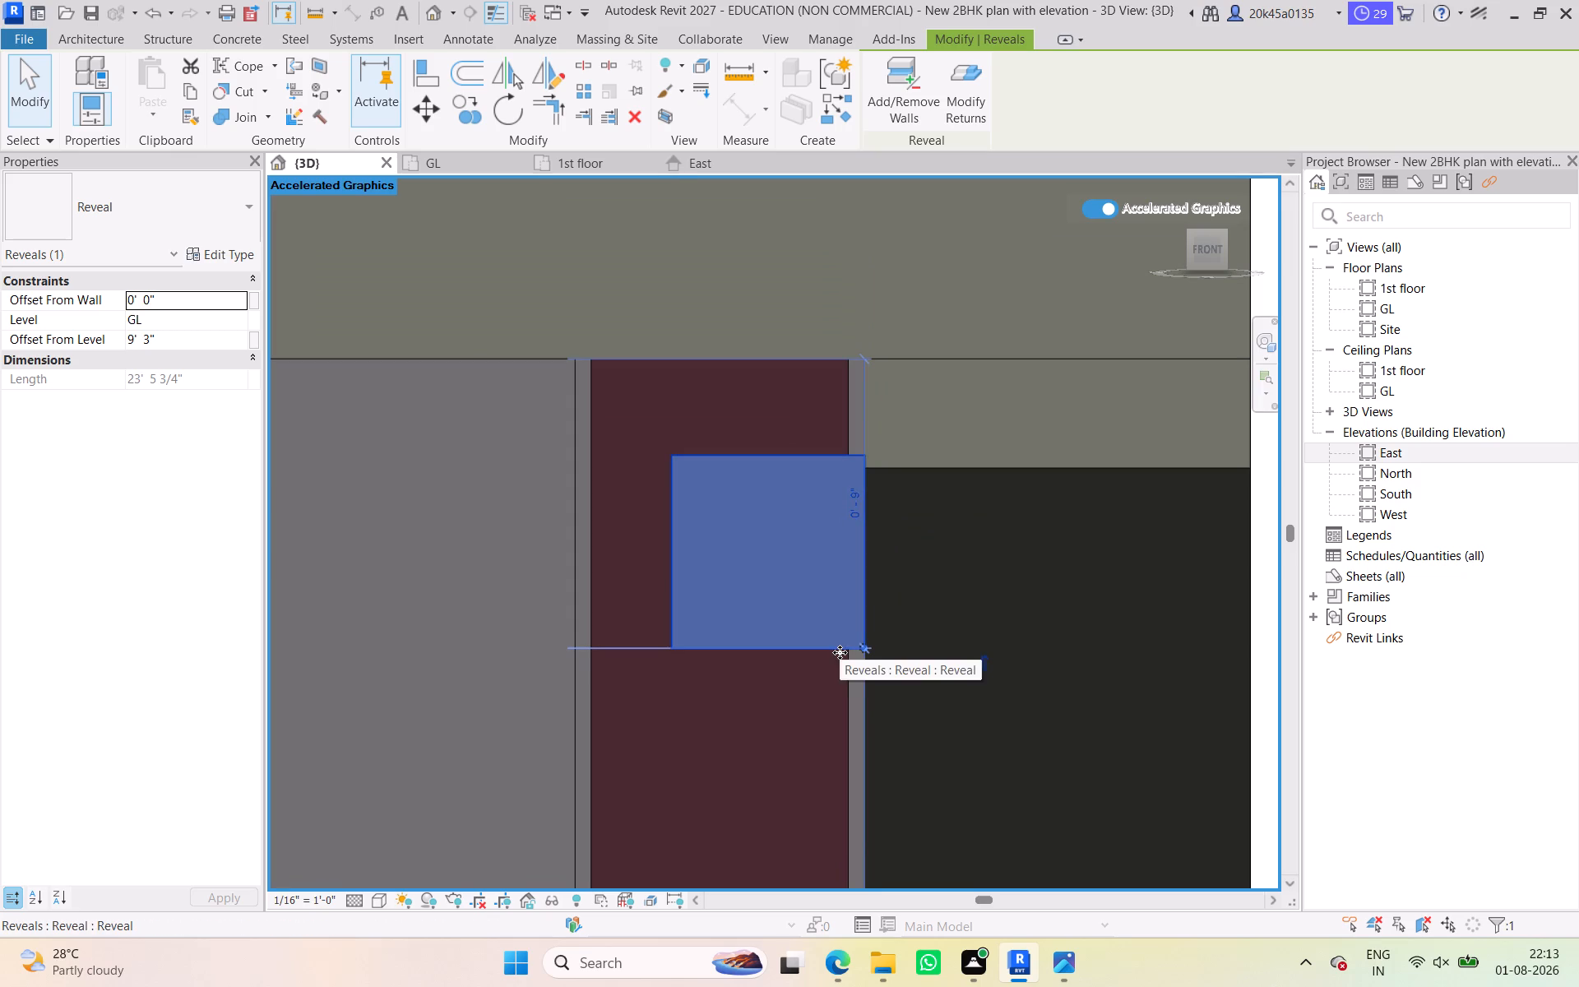
pyautogui.scroll(-2, 840, 652)
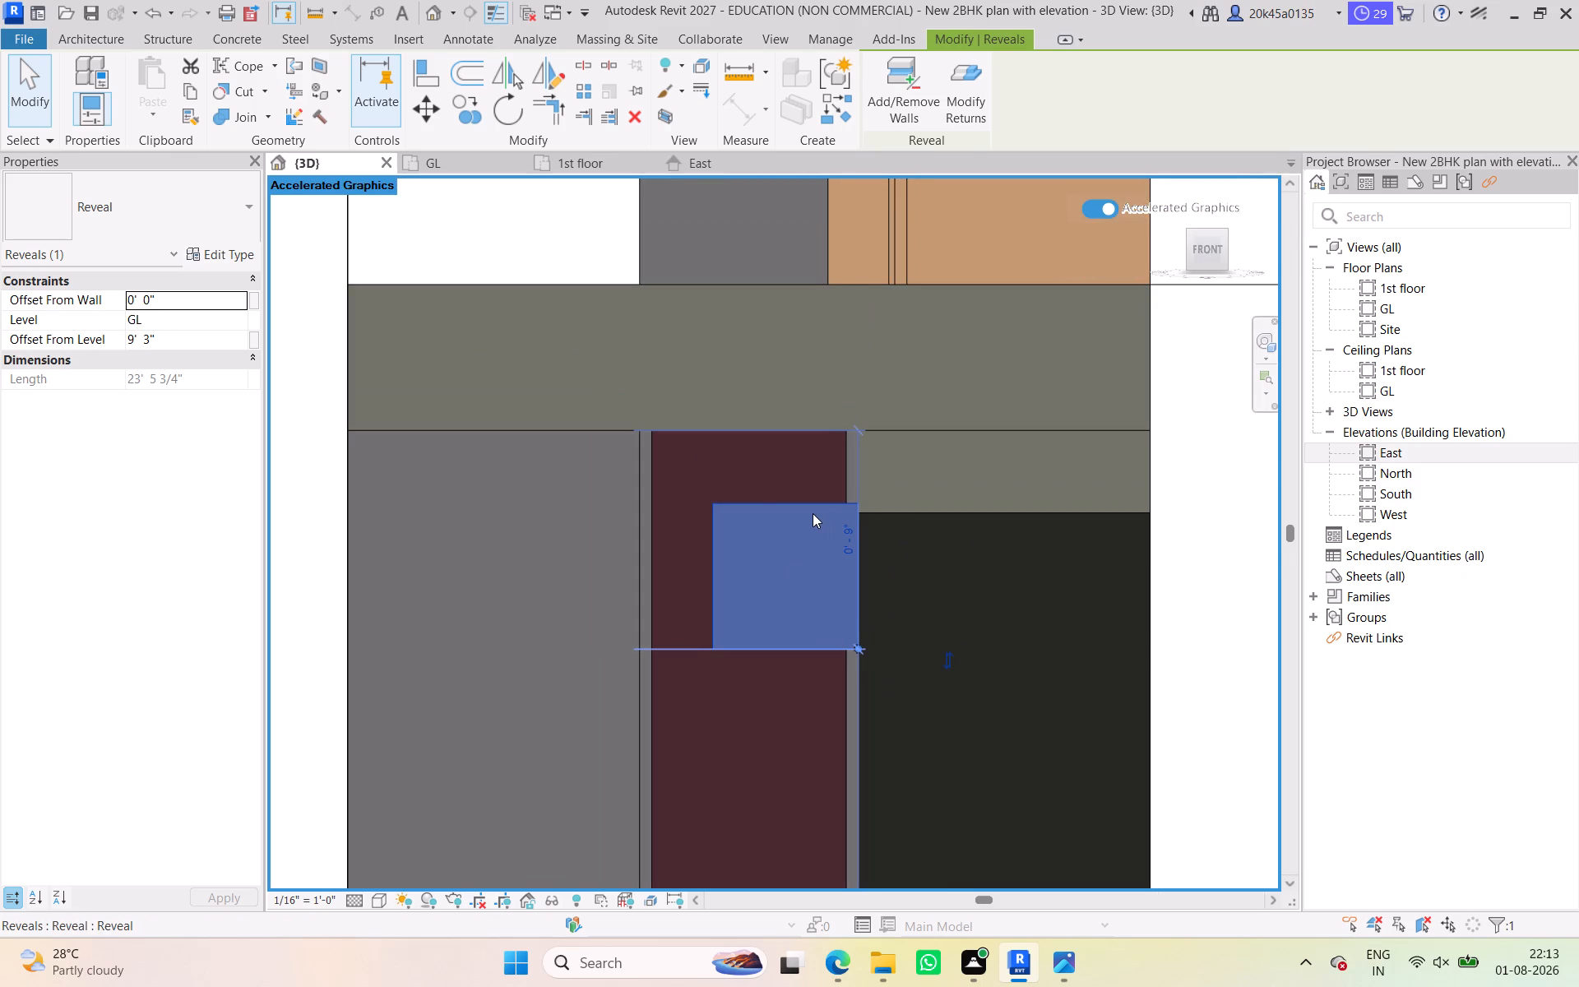
# Review the selected reveal's type properties and available types without changing them.
pyautogui.click(234, 253)
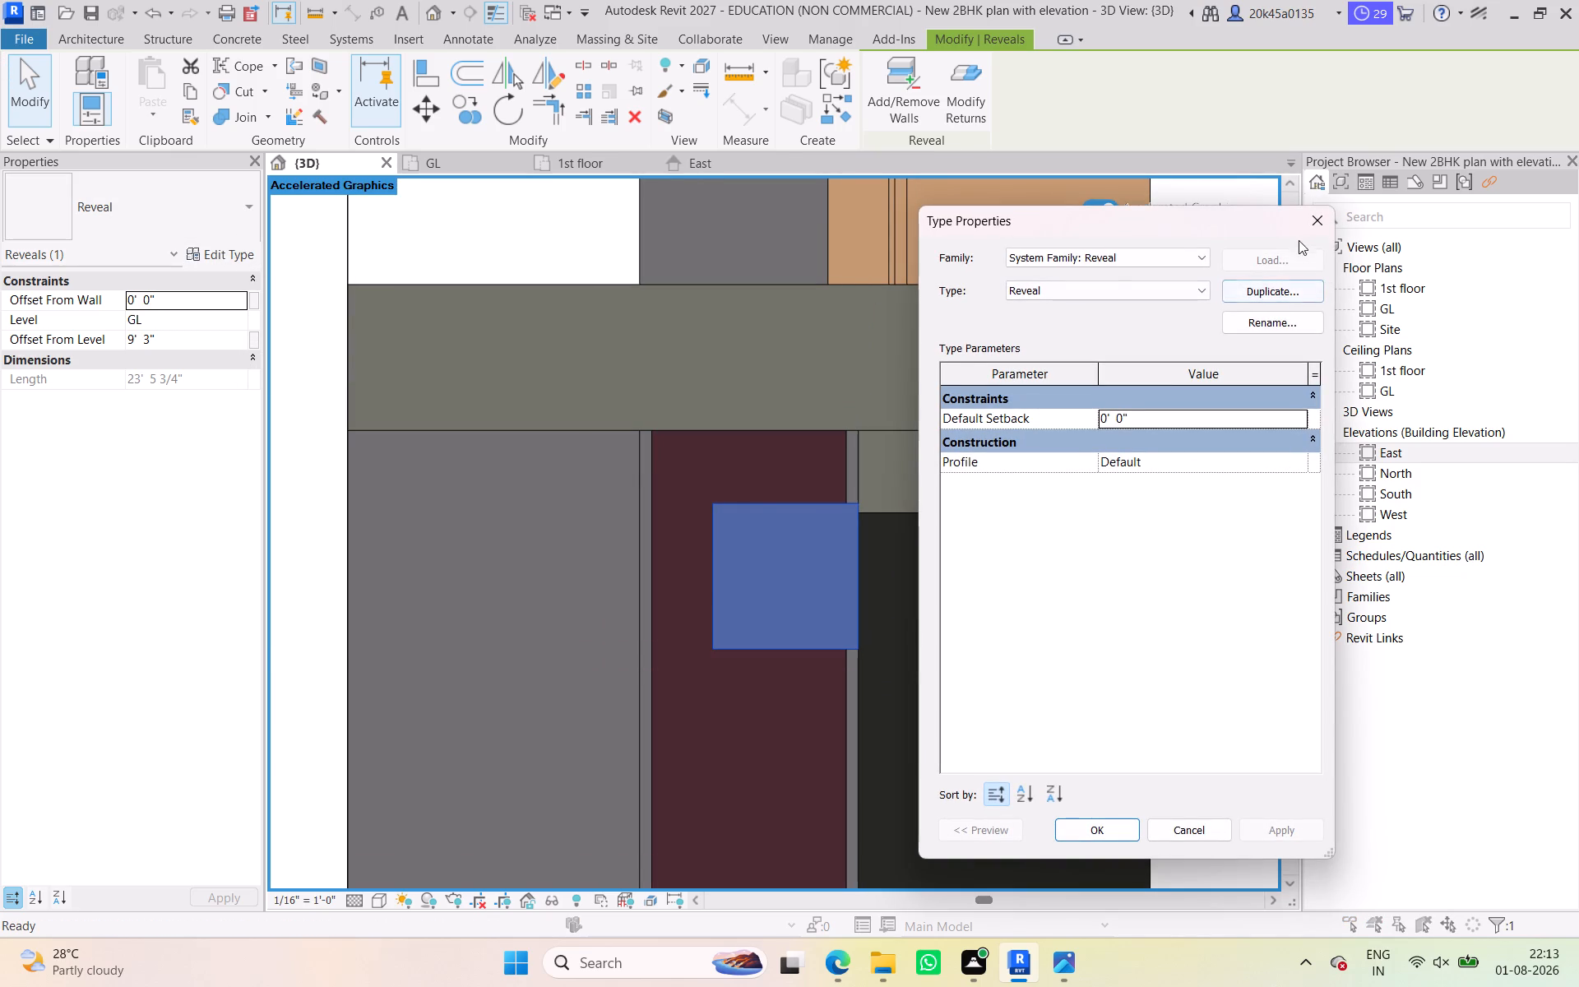
pyautogui.click(1314, 222)
pyautogui.click(190, 197)
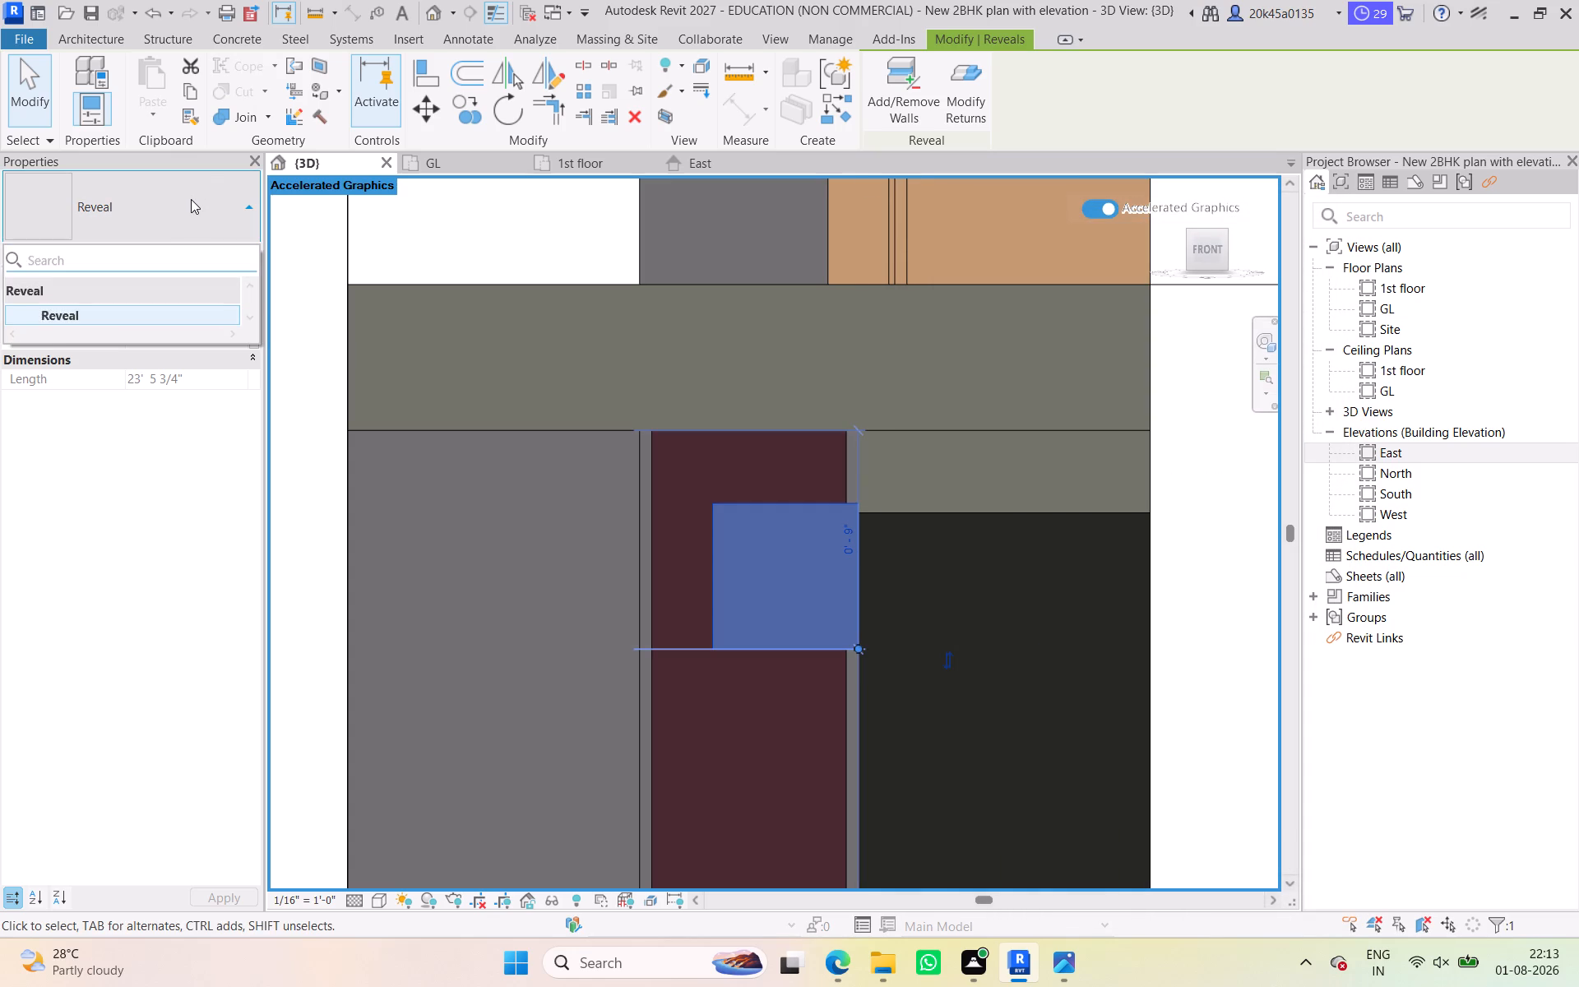
pyautogui.click(192, 199)
pyautogui.click(220, 243)
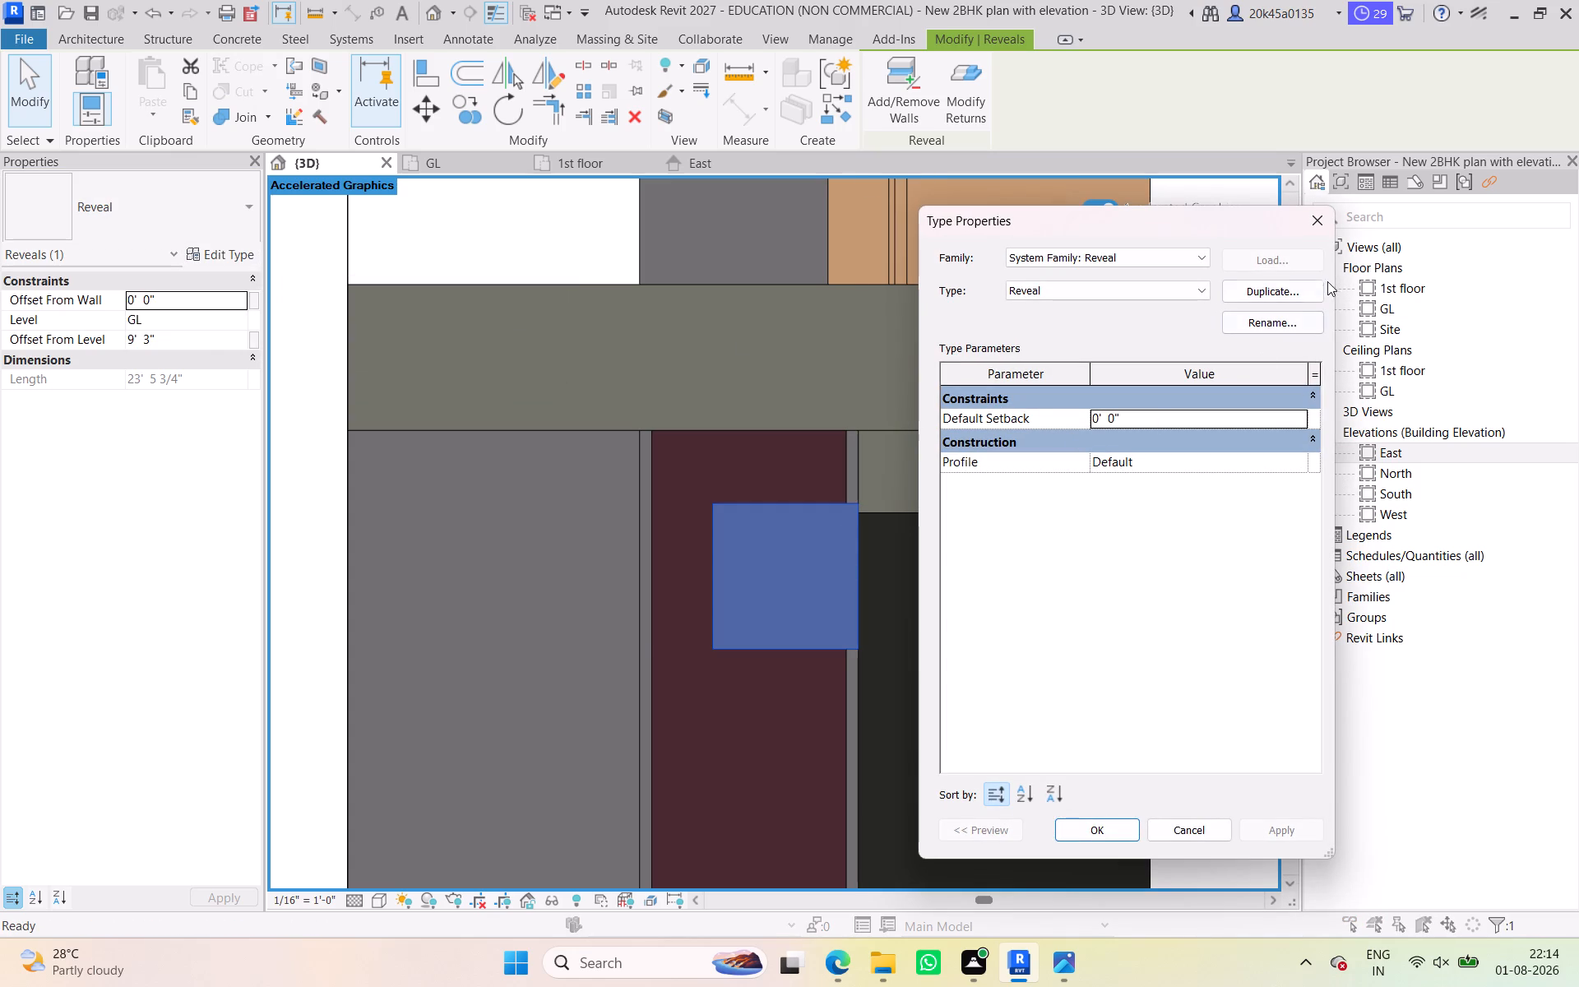
pyautogui.click(1314, 221)
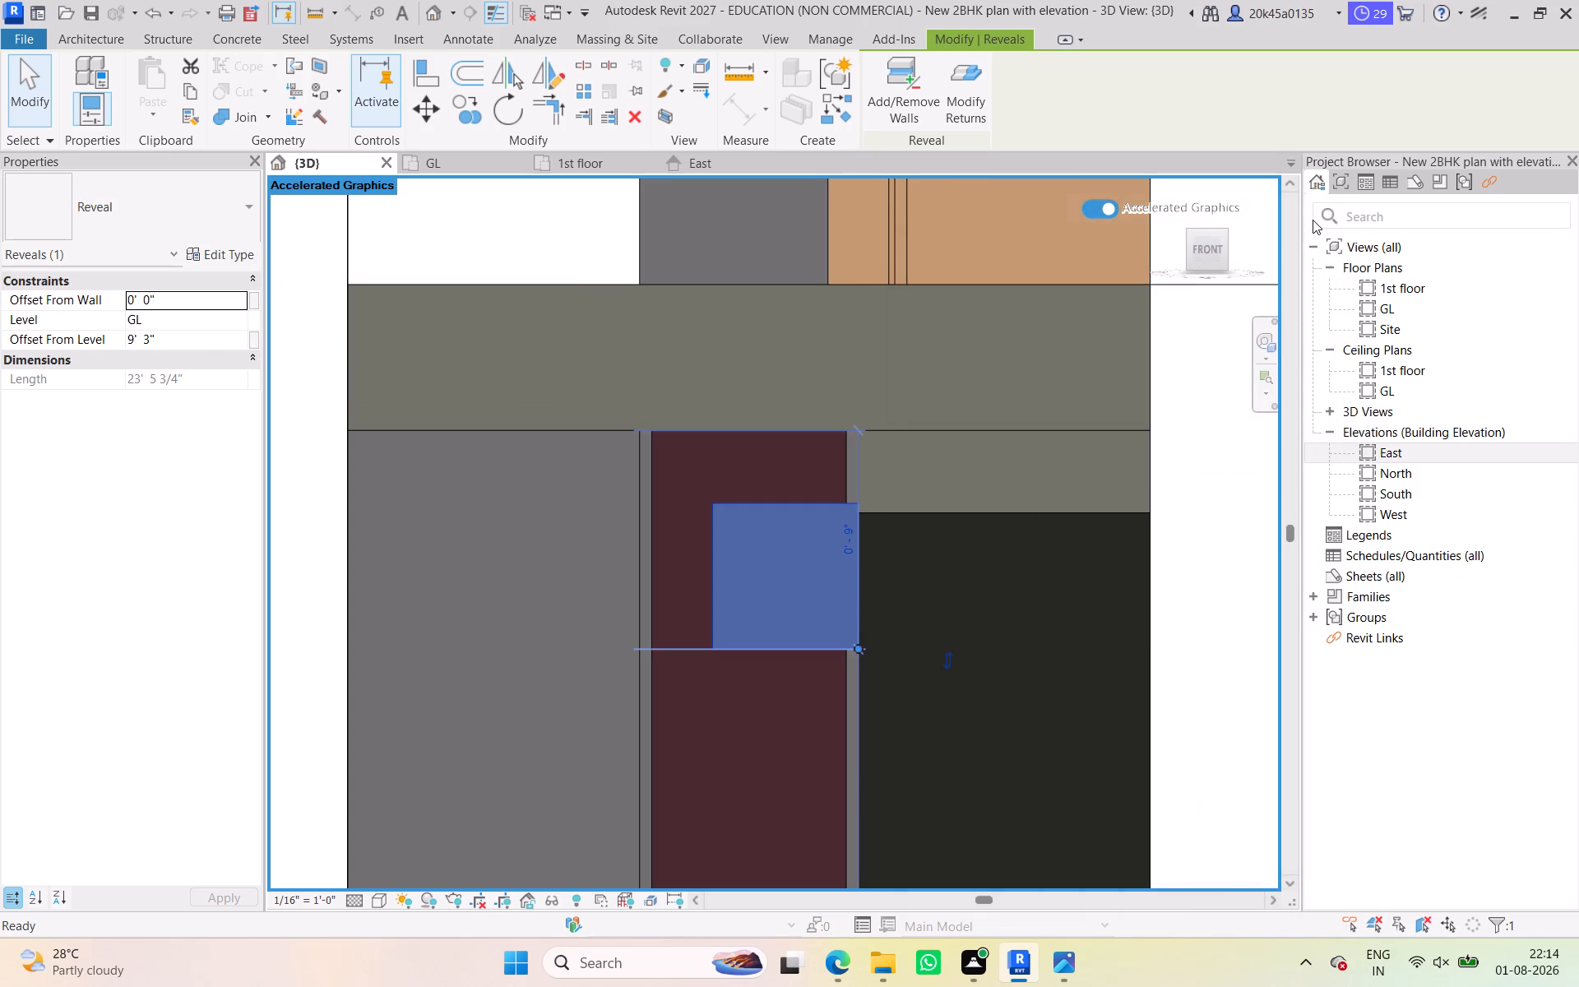
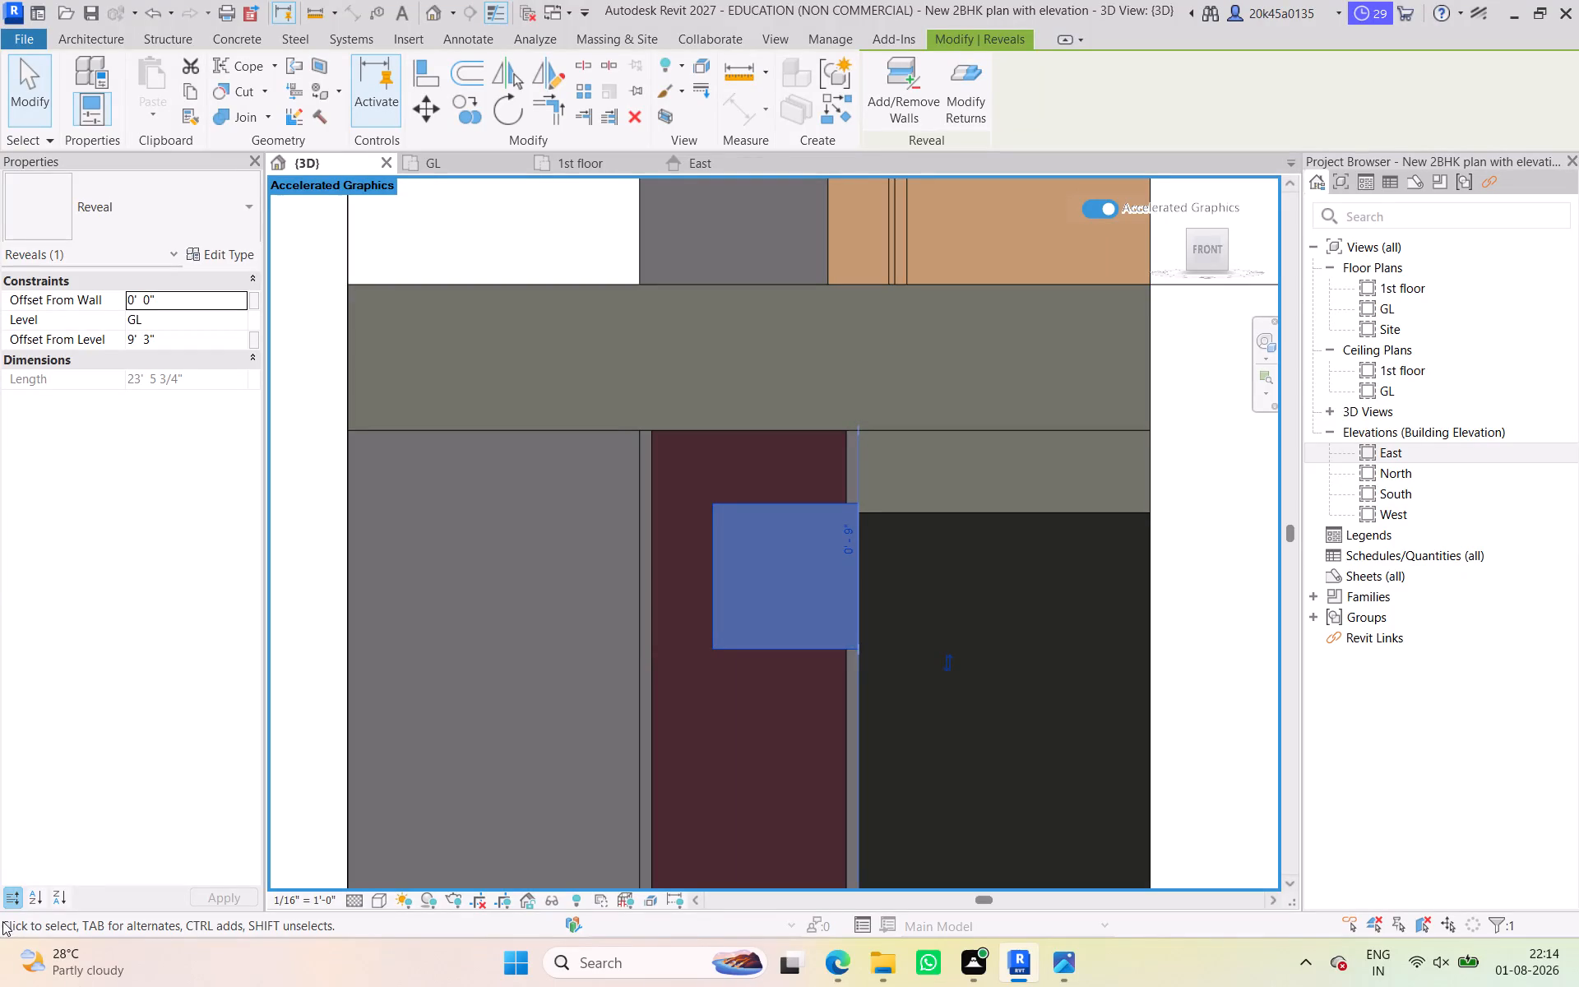
# Create a linear array of the upper horizontal reveal on the door wall, with the last copy 8'-9" lower near the wall's base.
pyautogui.click(505, 266)
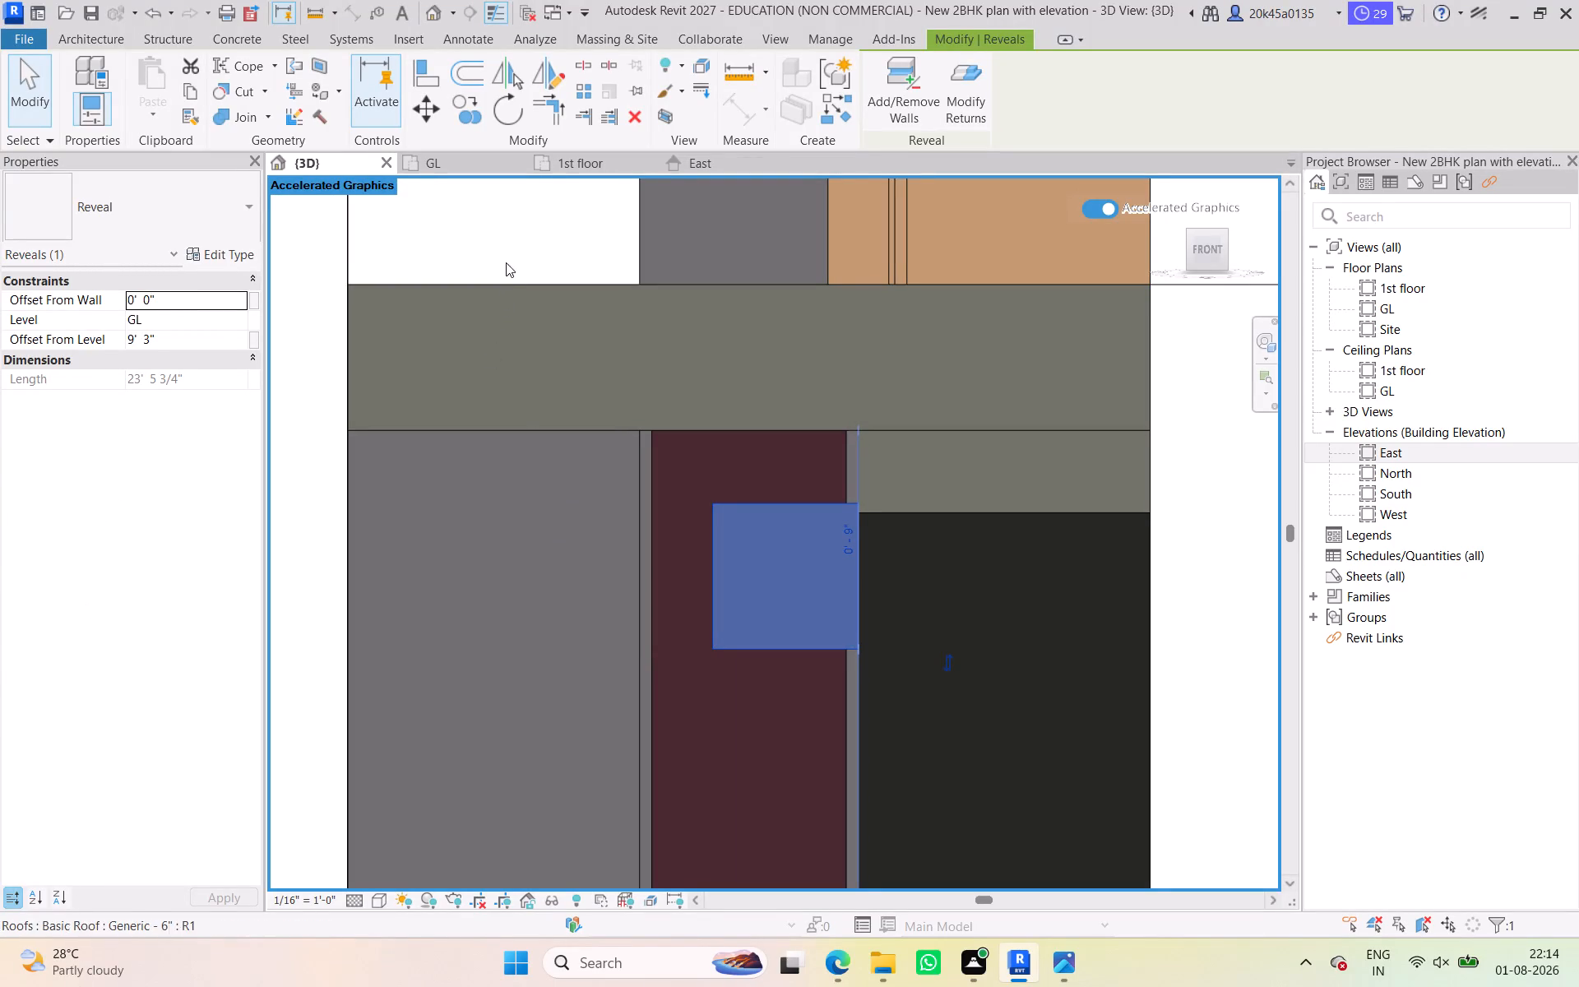
pyautogui.scroll(-9, 521, 262)
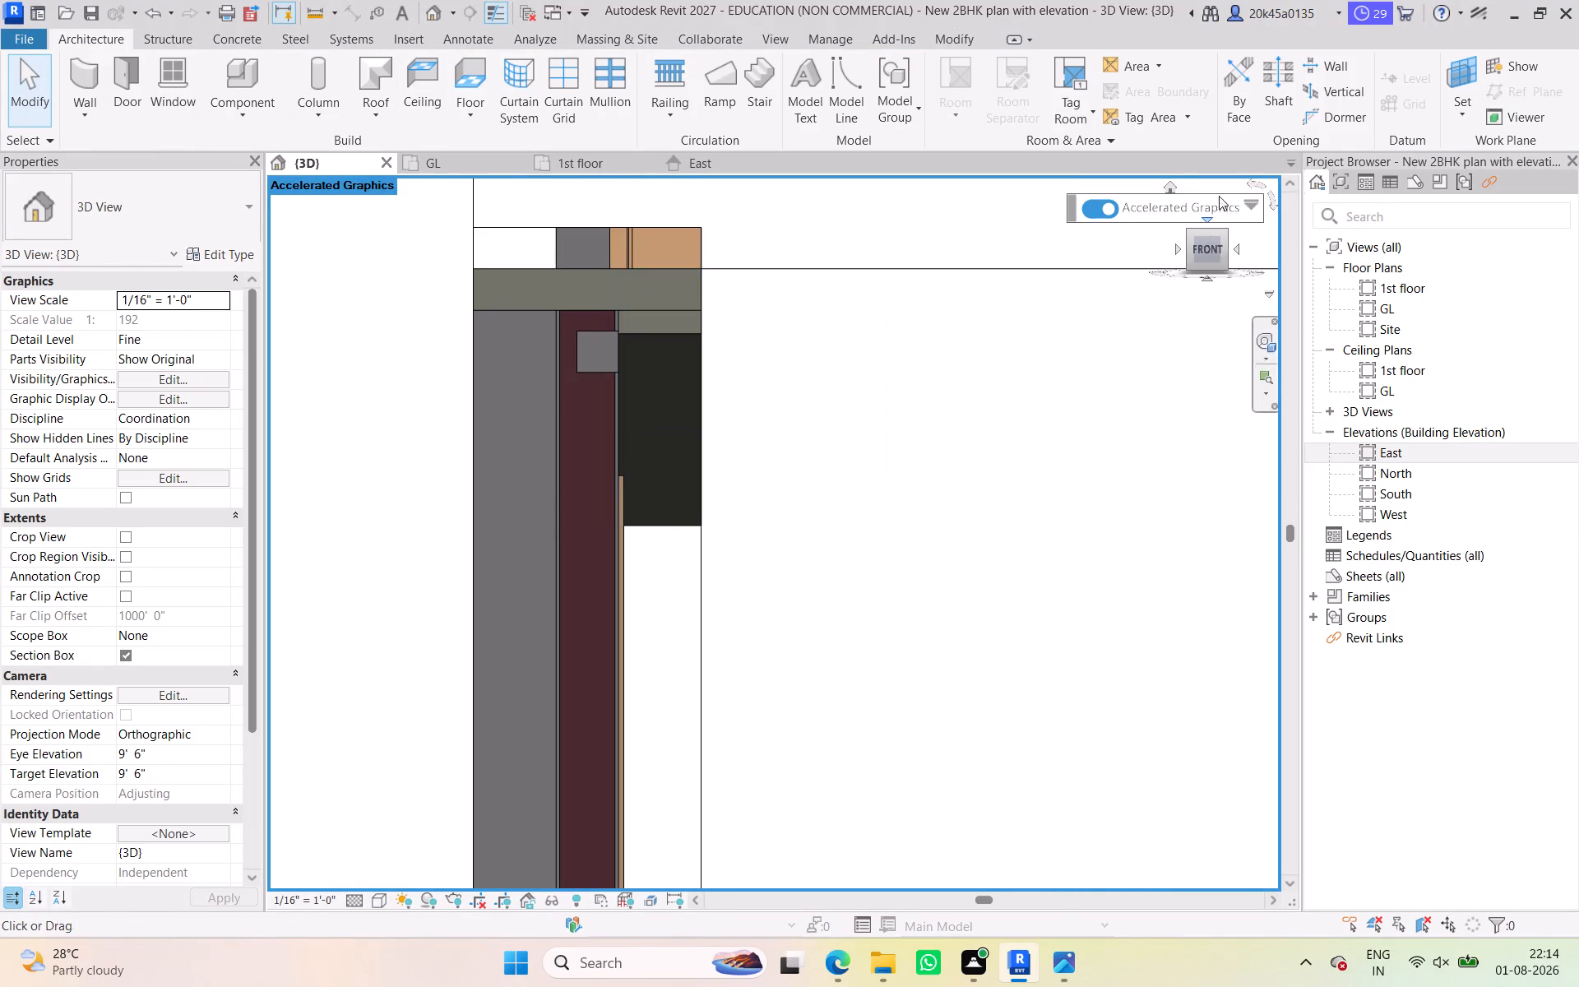
pyautogui.moveTo(1214, 250); pyautogui.dragTo(936, 276)
pyautogui.scroll(-1, 1202, 243)
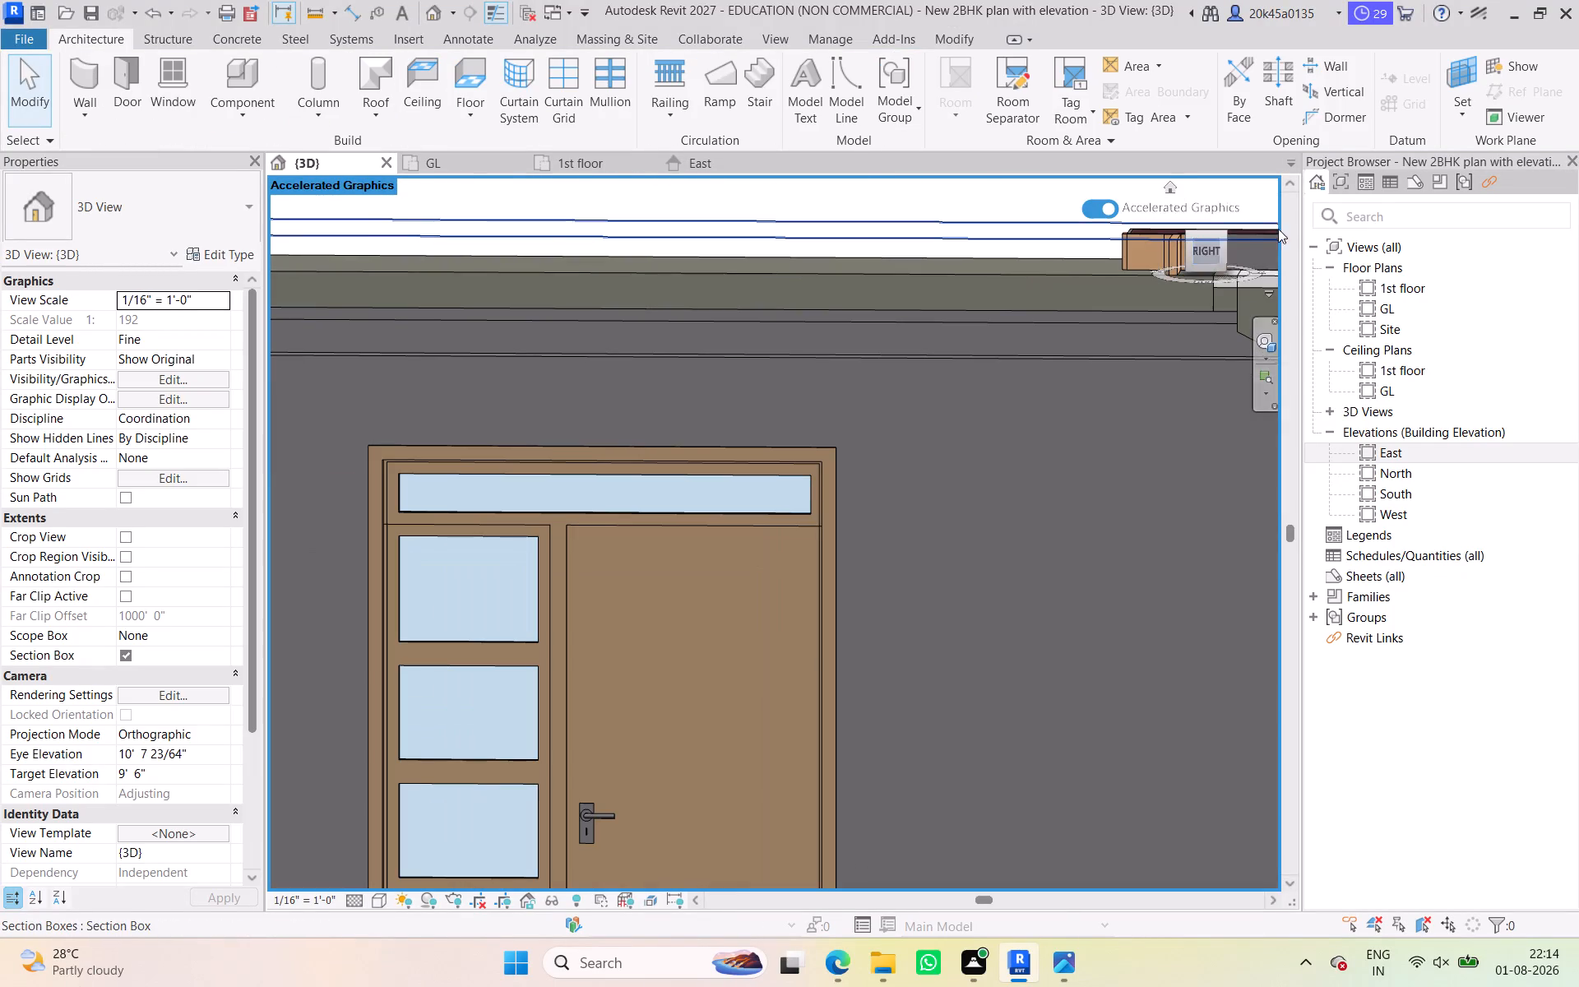
pyautogui.click(1213, 245)
pyautogui.scroll(5, 581, 313)
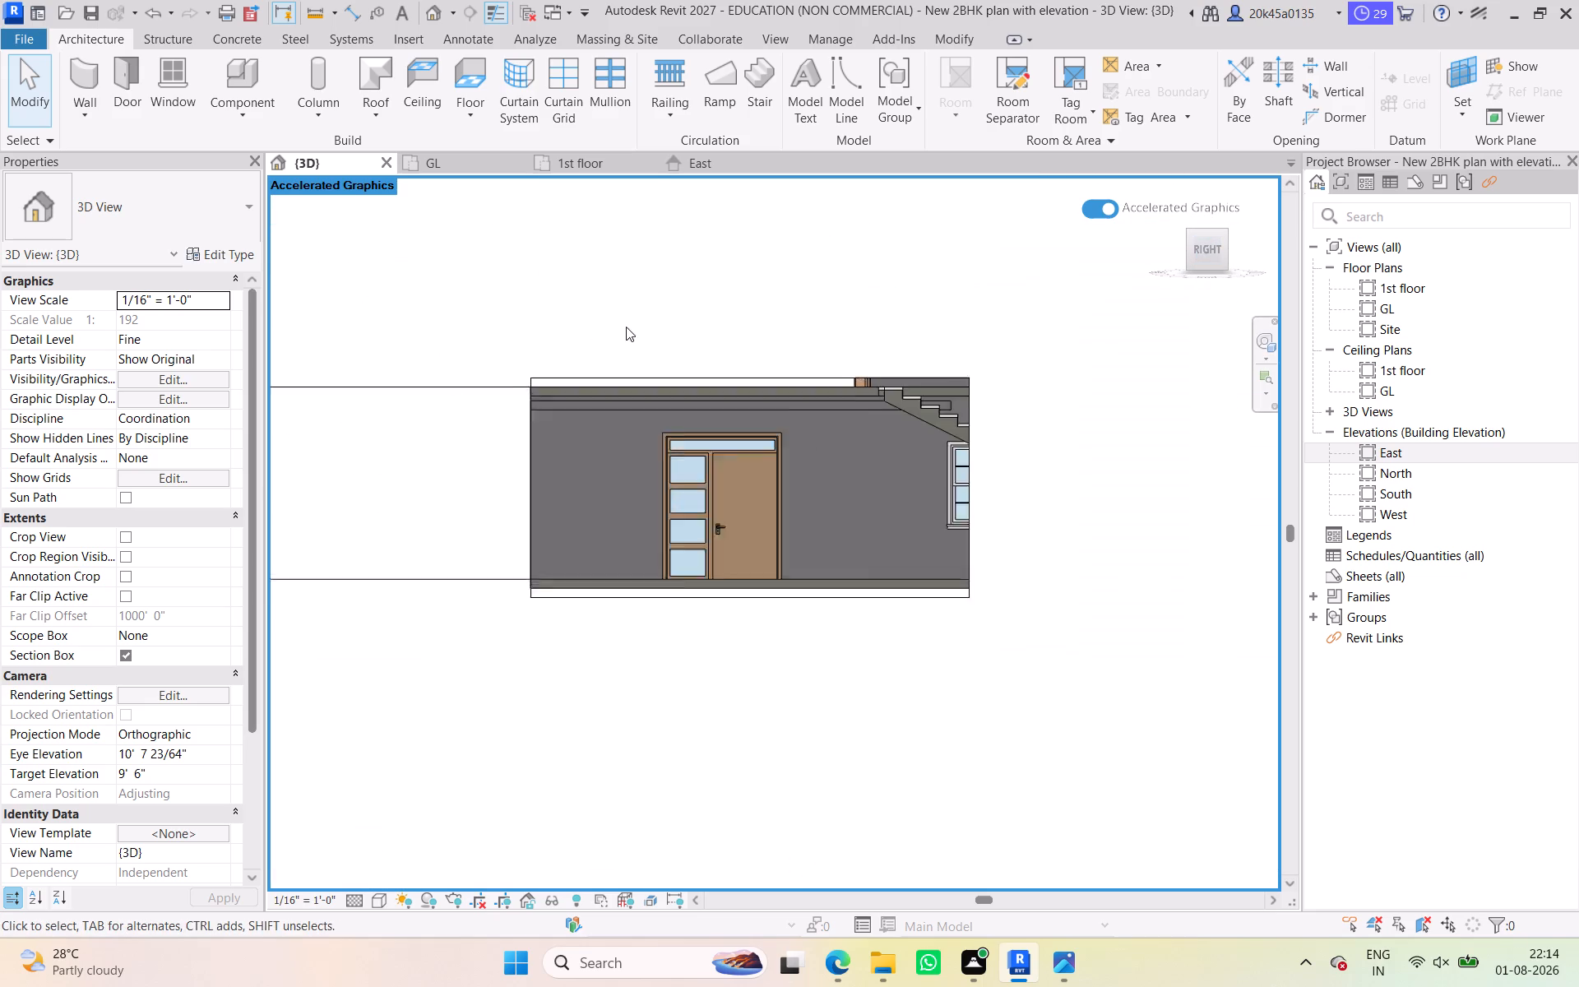
pyautogui.scroll(6, 626, 327)
pyautogui.moveTo(620, 284); pyautogui.dragTo(606, 228, button='middle')
pyautogui.click(585, 514)
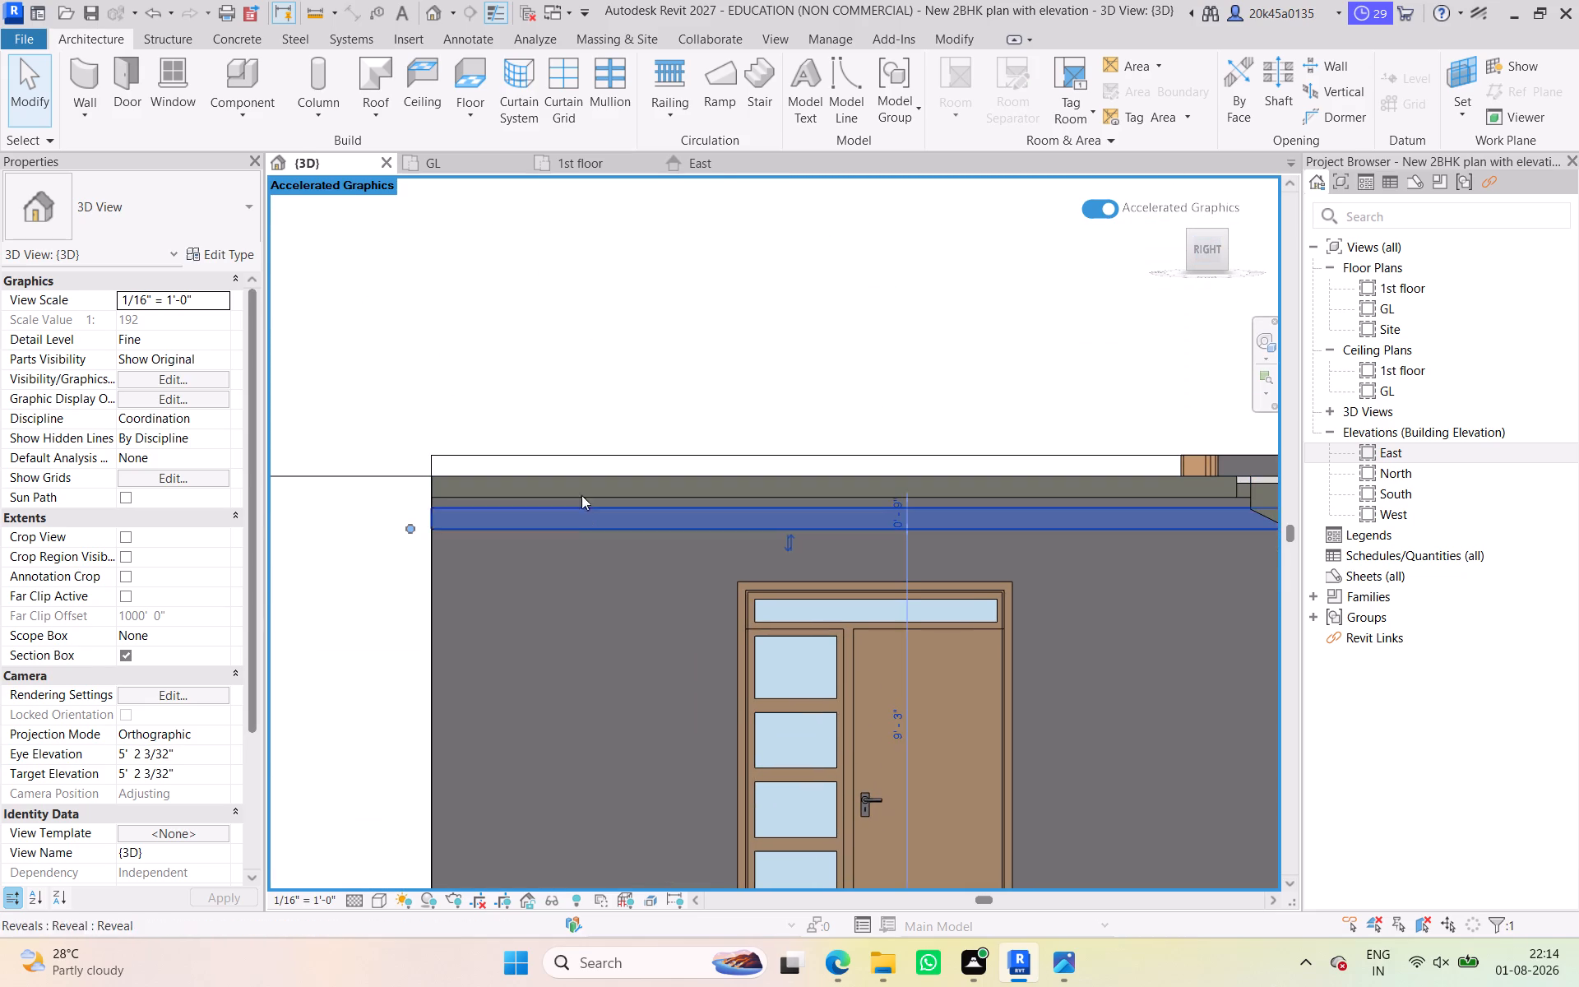
pyautogui.moveTo(608, 419); pyautogui.dragTo(575, 273, button='middle')
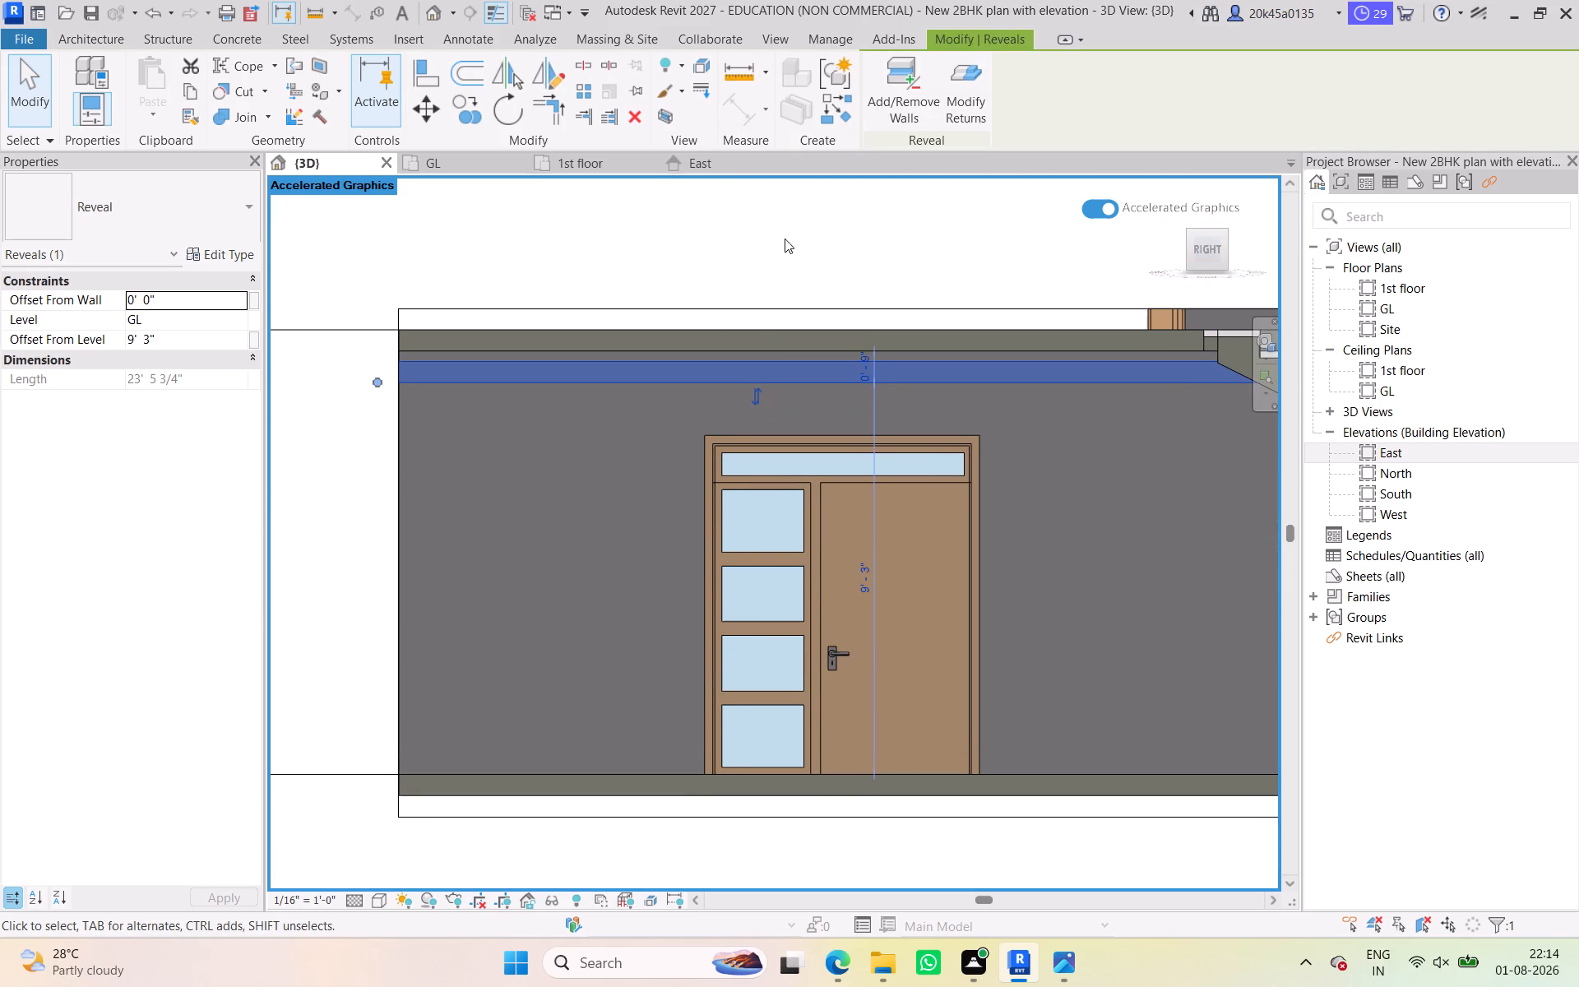
pyautogui.click(578, 89)
pyautogui.scroll(4, 393, 370)
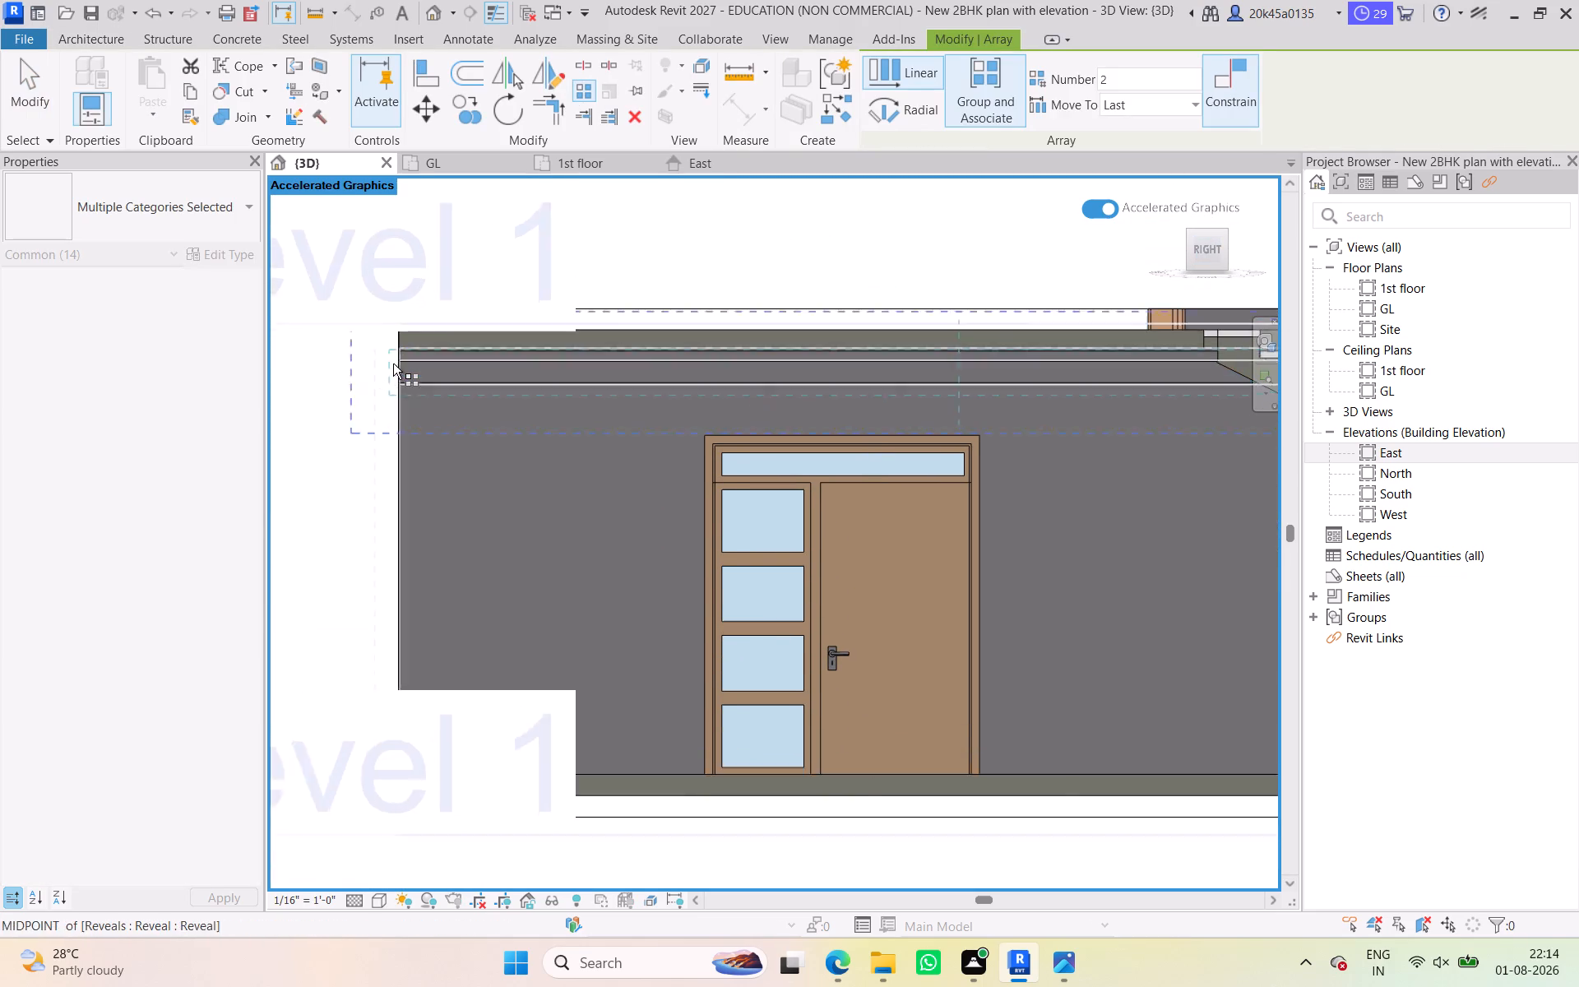
pyautogui.scroll(4, 393, 361)
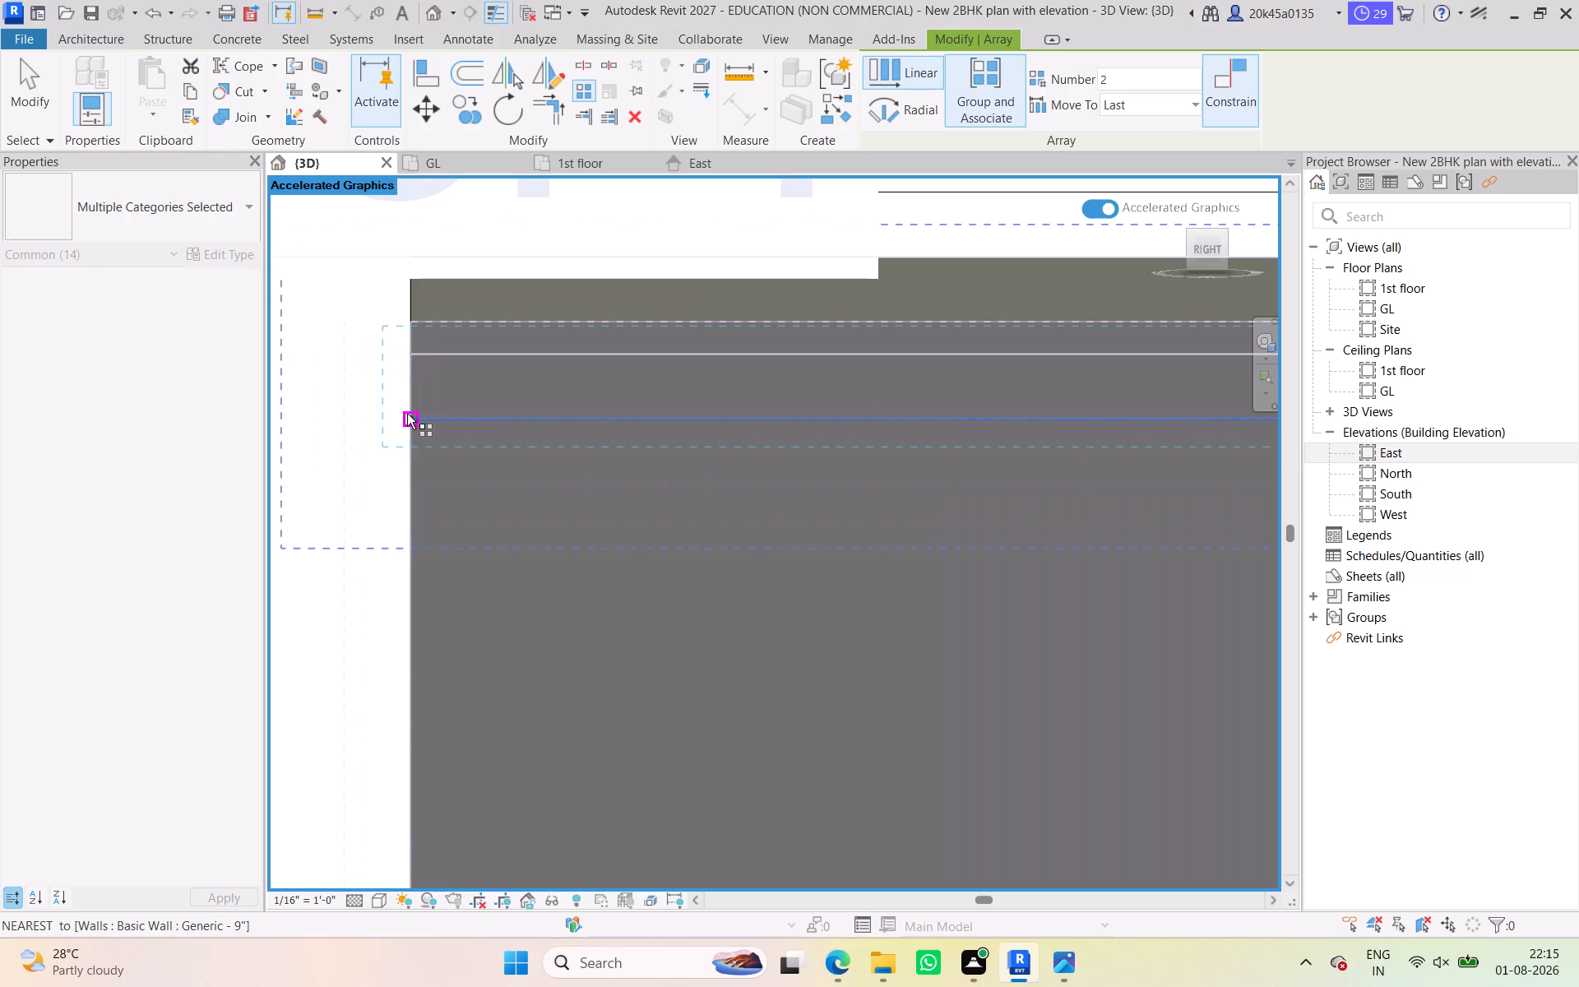
pyautogui.click(408, 415)
pyautogui.scroll(-3, 424, 415)
pyautogui.moveTo(422, 415); pyautogui.dragTo(412, 209, button='middle')
pyautogui.scroll(-3, 415, 398)
pyautogui.moveTo(415, 404); pyautogui.dragTo(423, 267, button='middle')
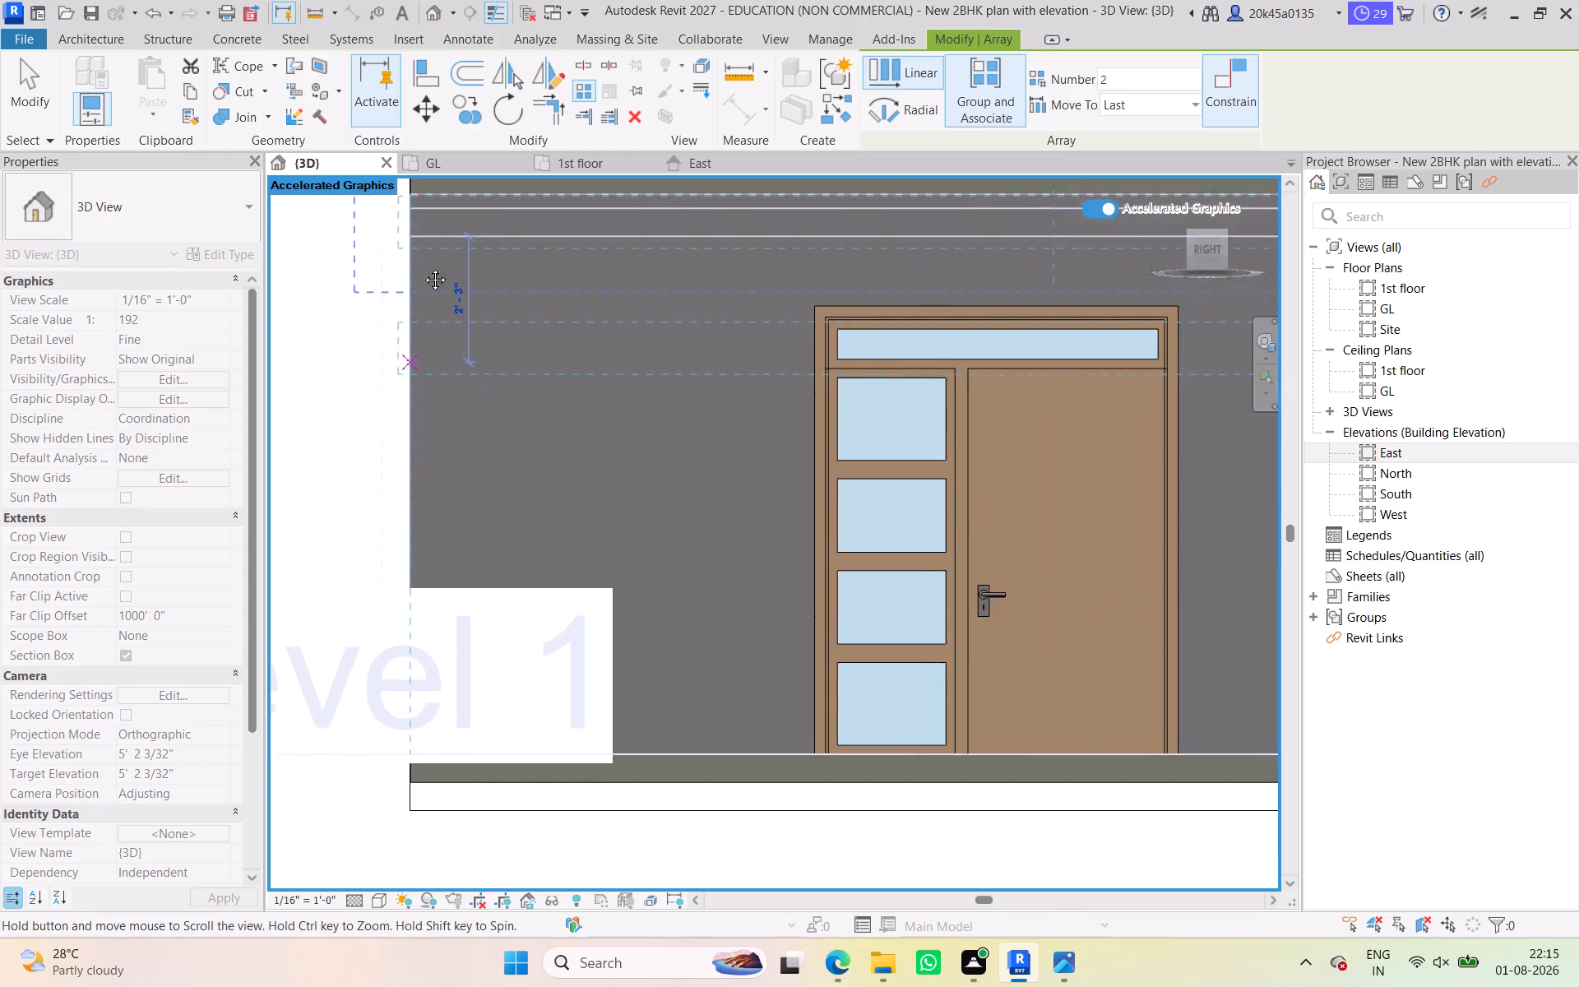
pyautogui.moveTo(423, 267); pyautogui.dragTo(425, 257, button='middle')
pyautogui.scroll(-2, 455, 530)
pyautogui.moveTo(457, 518); pyautogui.dragTo(521, 349, button='middle')
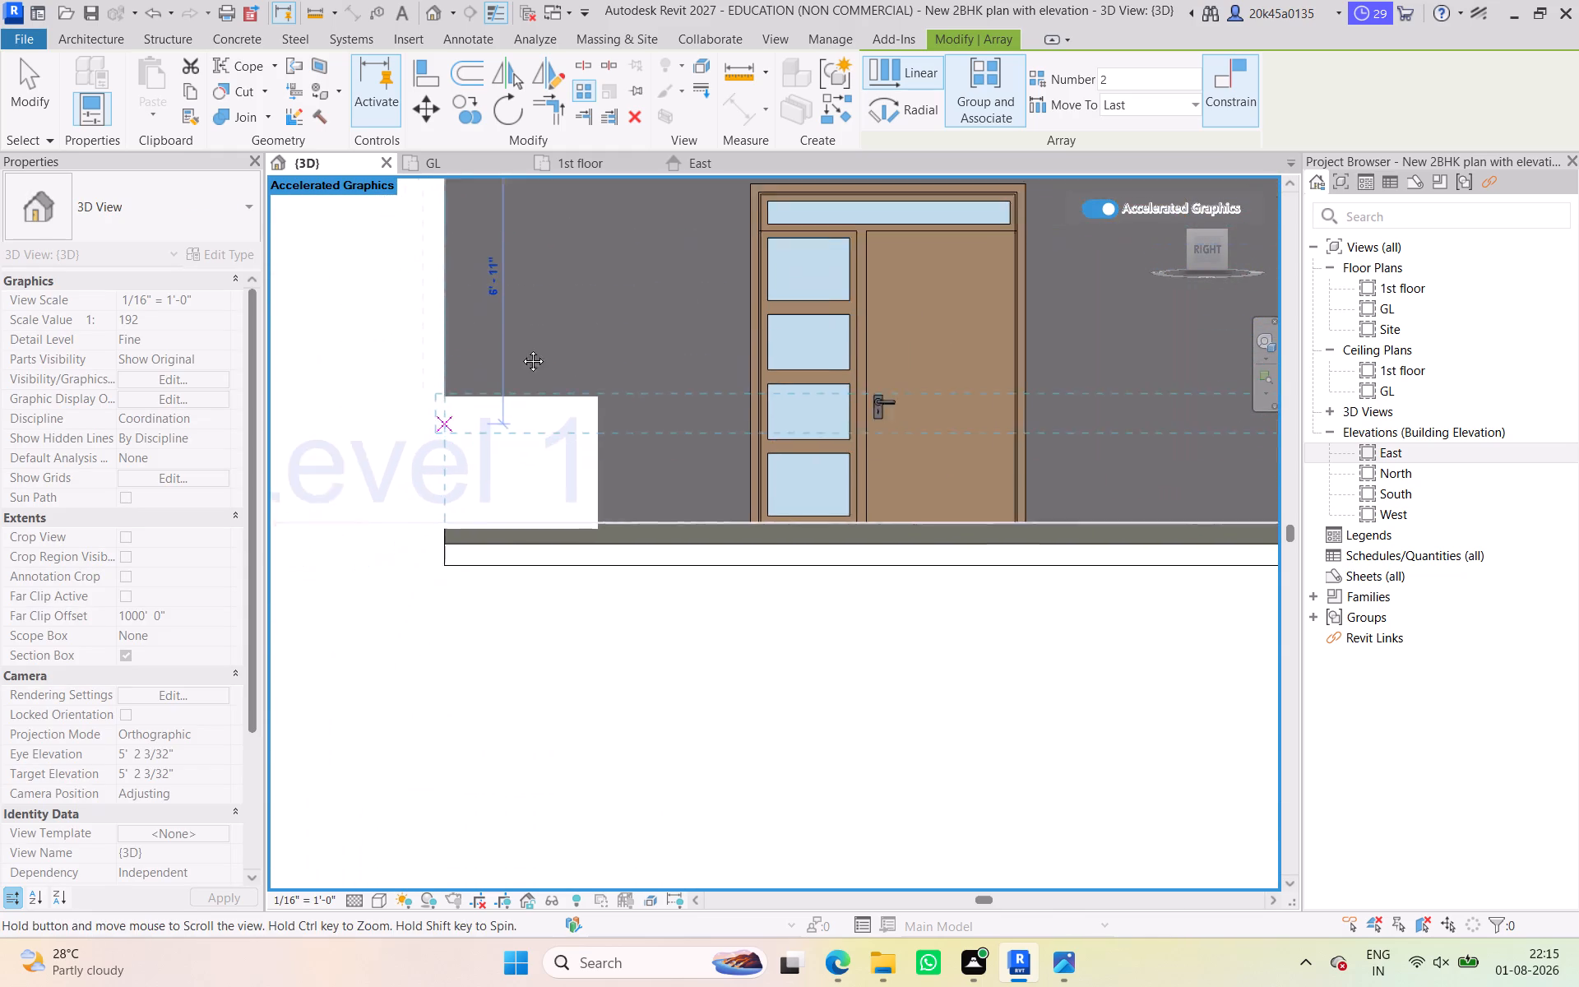
pyautogui.moveTo(521, 349); pyautogui.dragTo(539, 326, button='middle')
pyautogui.scroll(-11, 539, 311)
pyautogui.scroll(14, 539, 311)
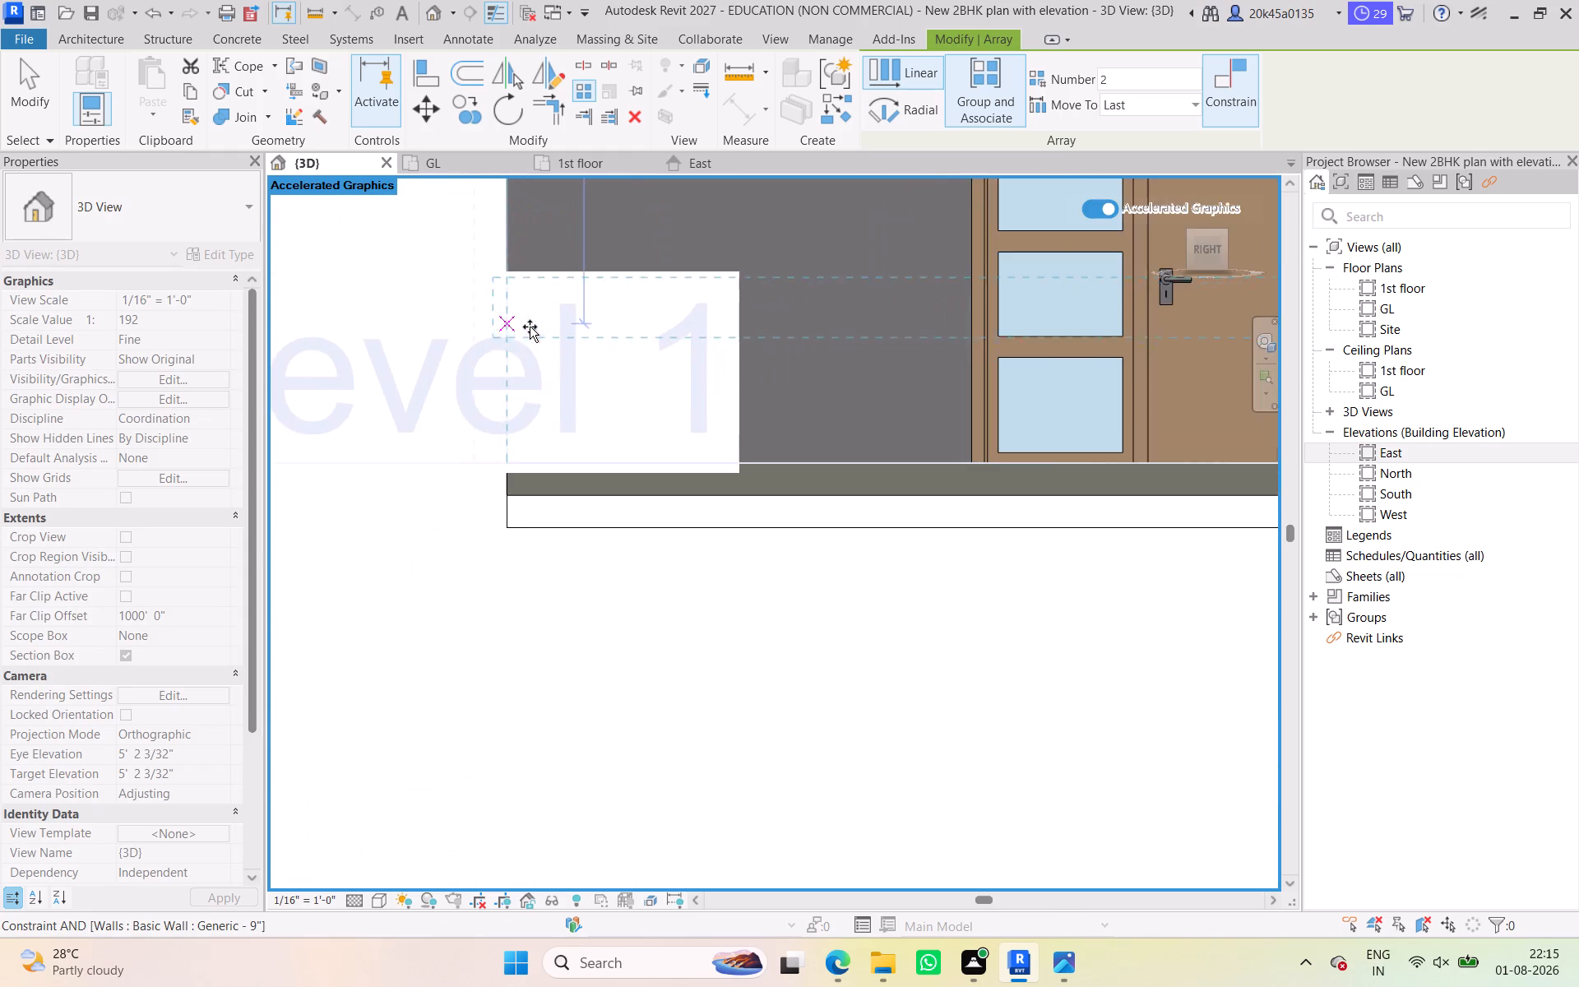
pyautogui.scroll(4, 533, 415)
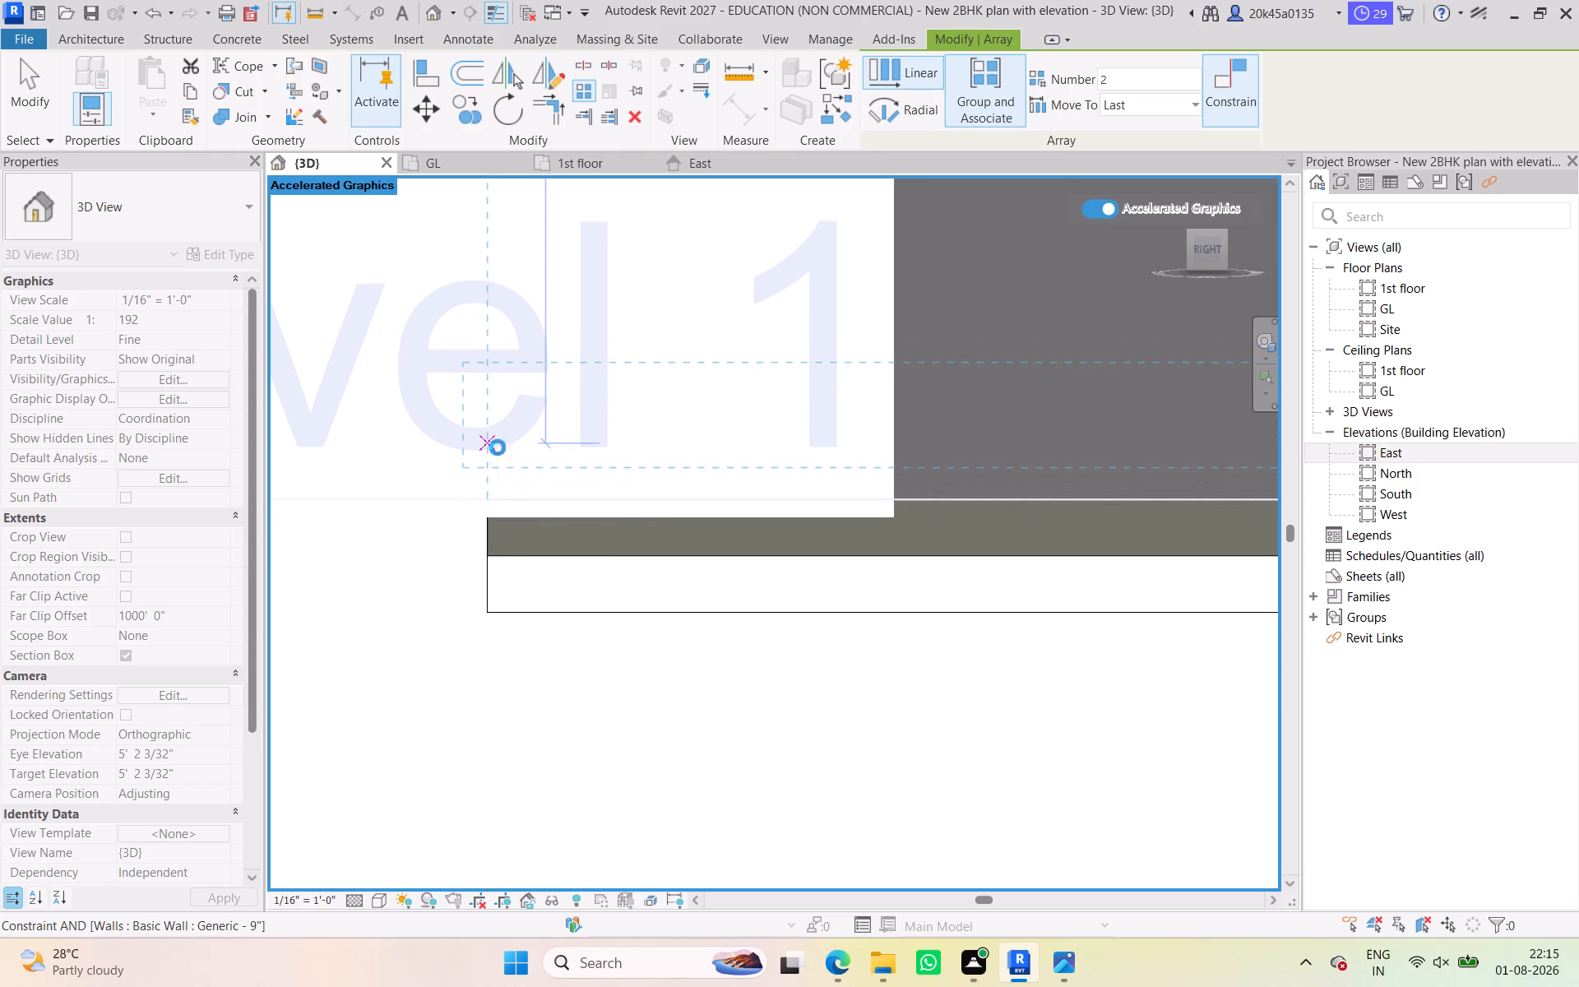
pyautogui.click(498, 447)
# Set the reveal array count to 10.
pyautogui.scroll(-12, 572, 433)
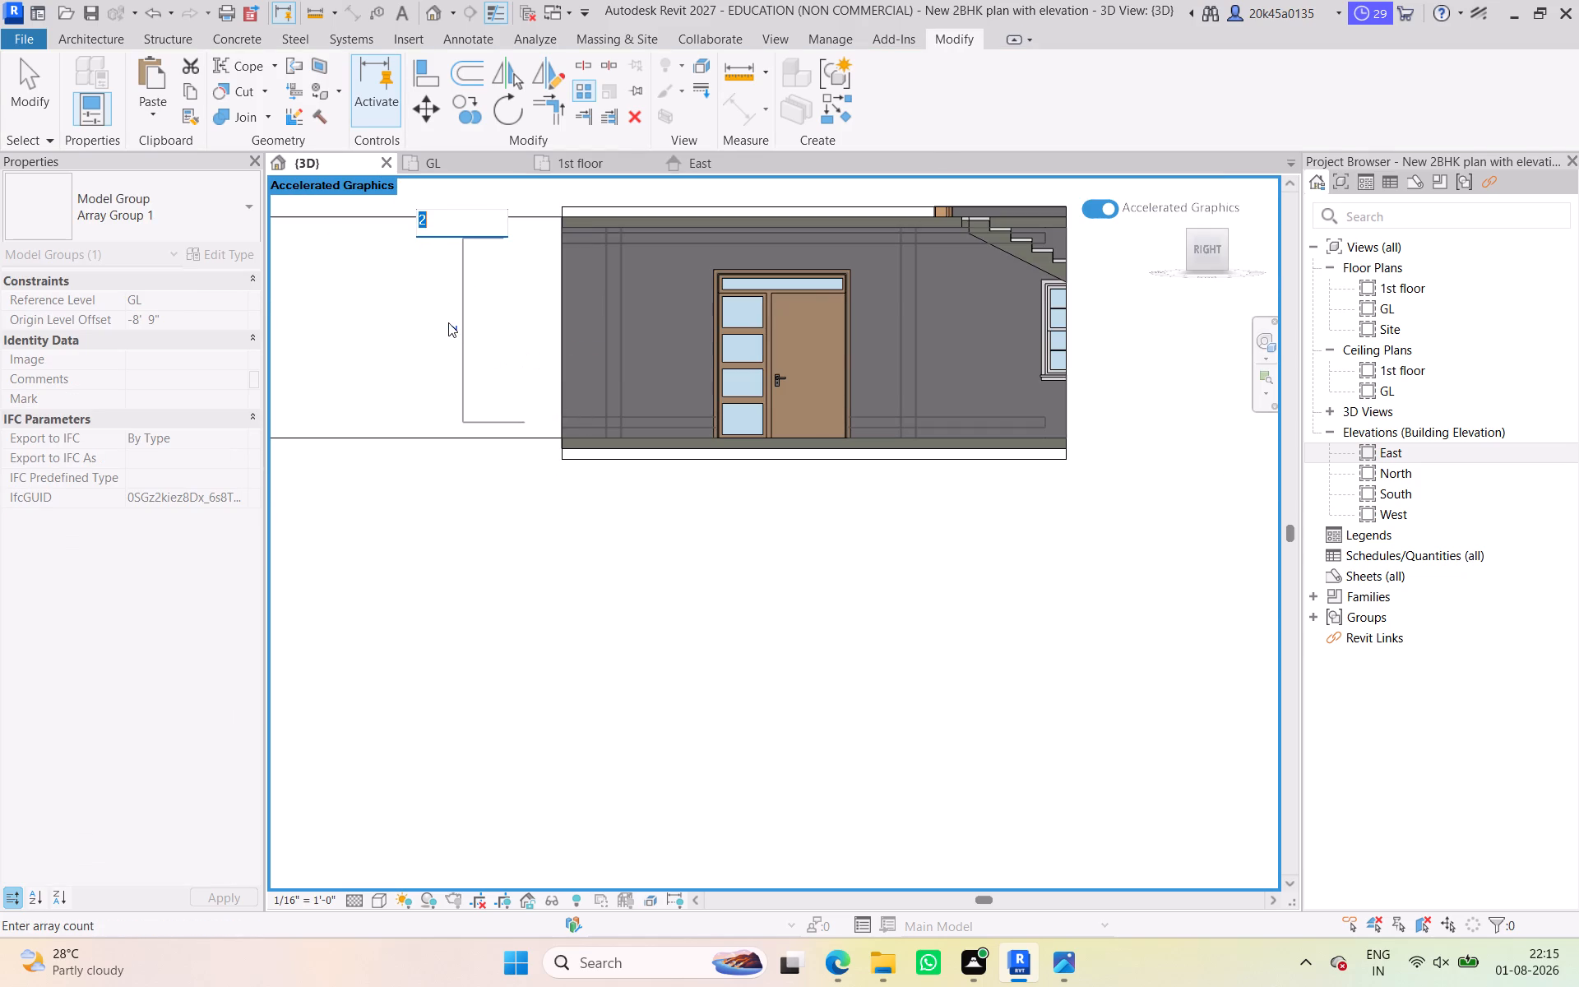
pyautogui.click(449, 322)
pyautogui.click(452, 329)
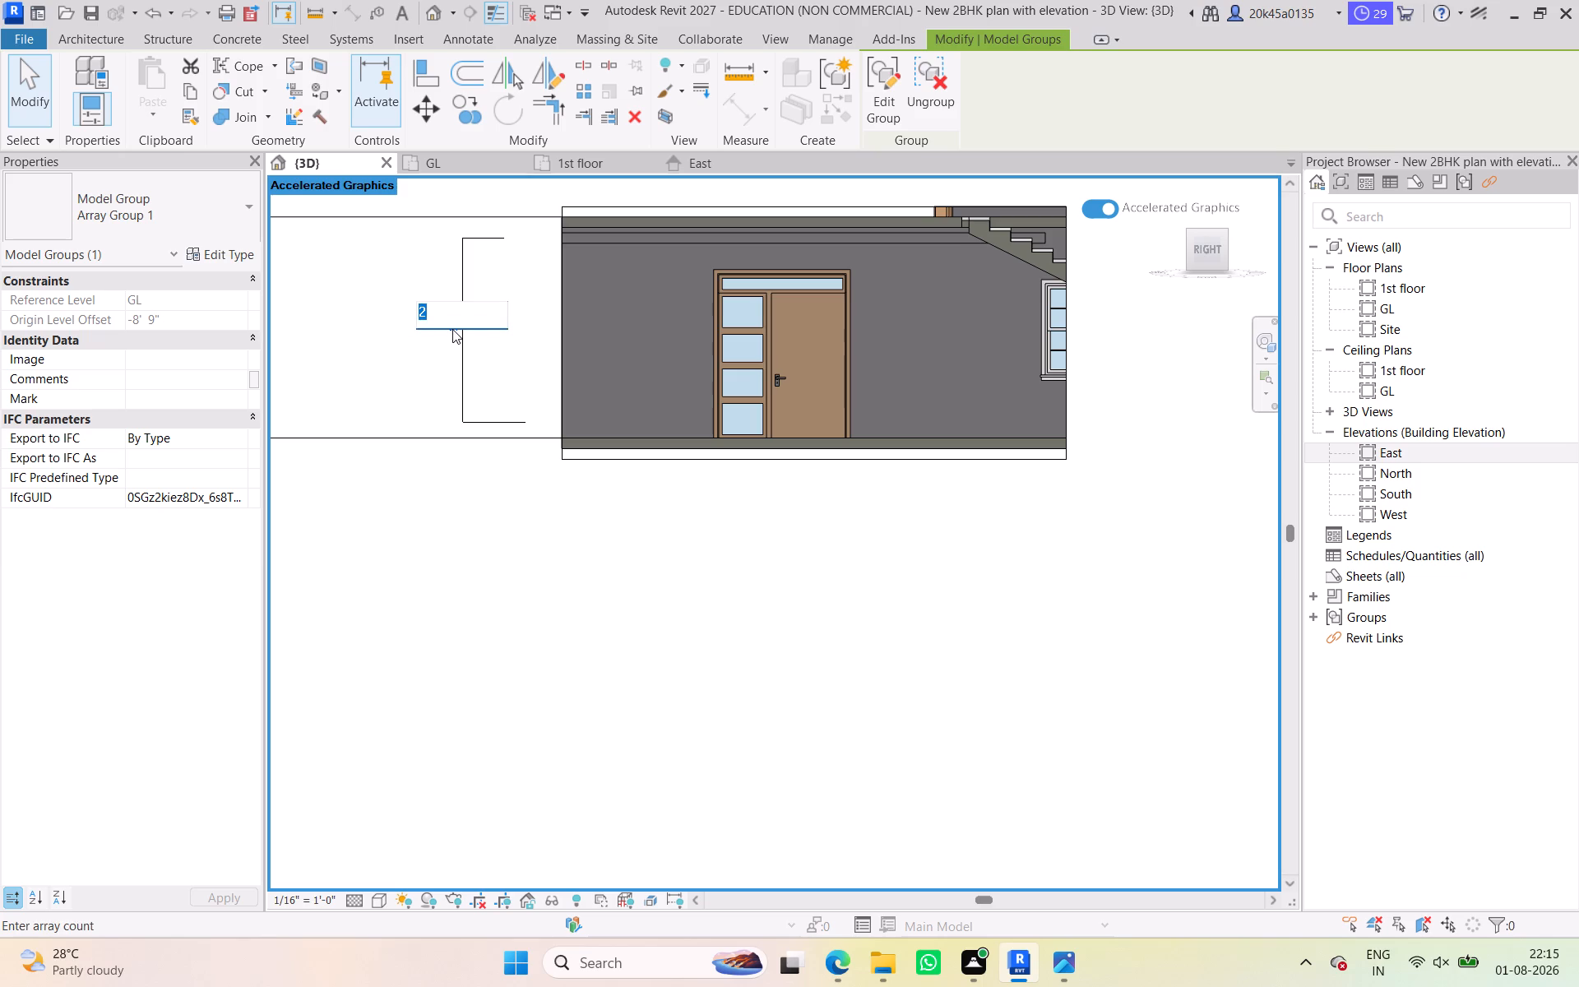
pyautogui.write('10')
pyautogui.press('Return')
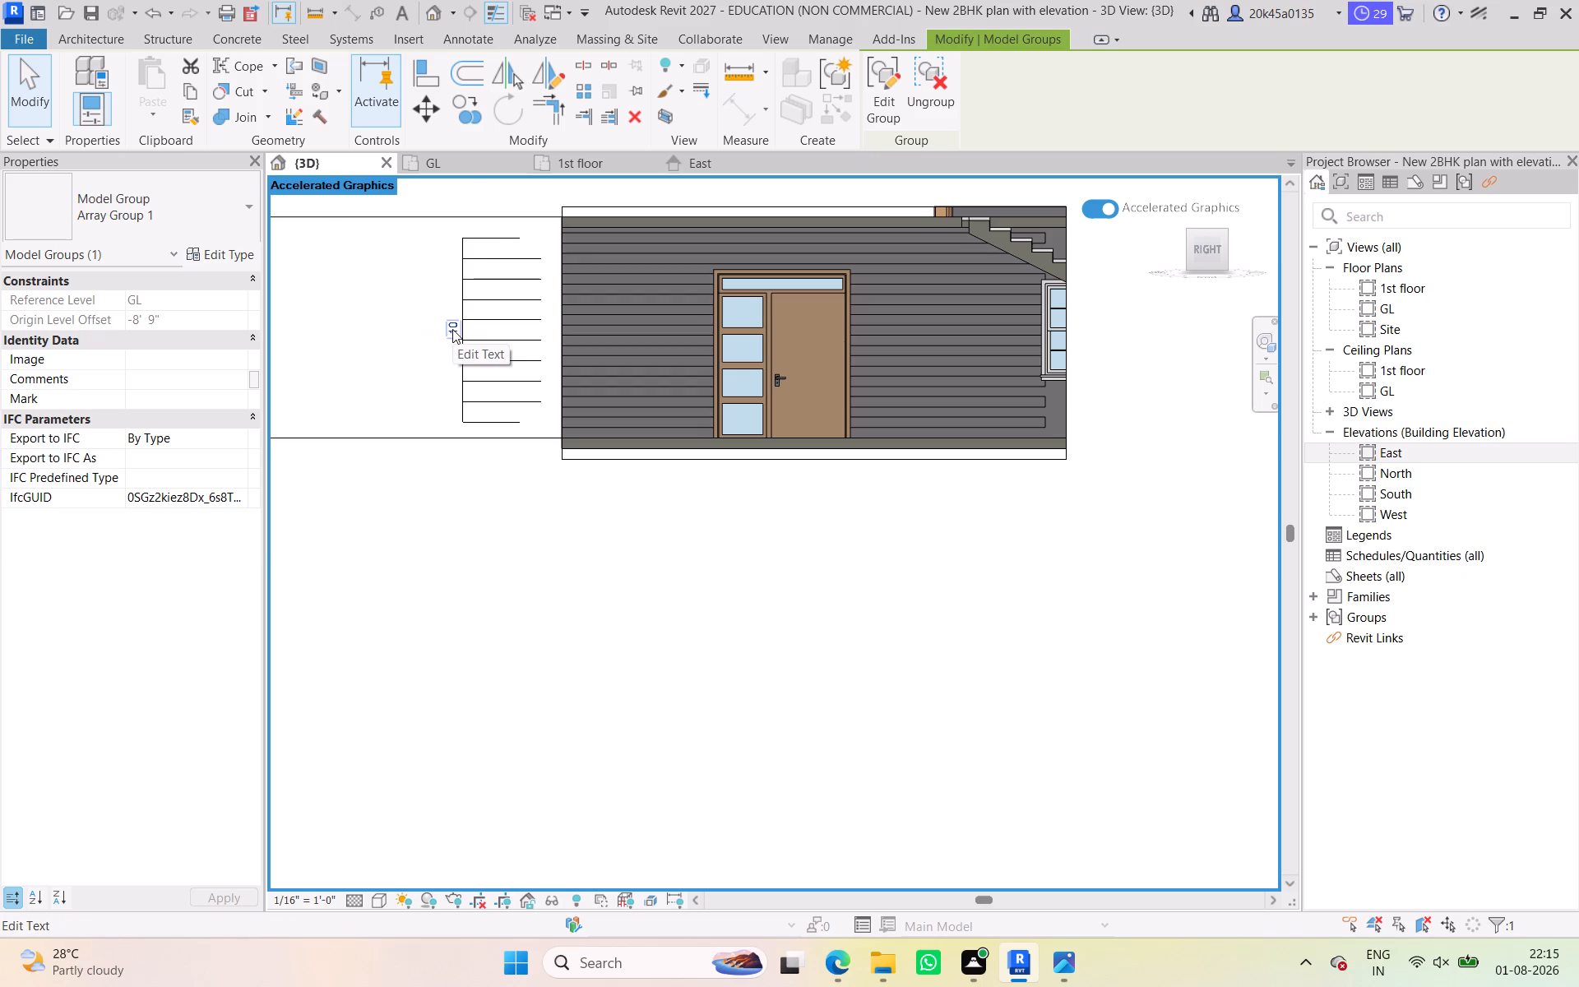
# Examine the arrayed reveals along the wall, around the door and window, and in profile at the wall ends.
pyautogui.scroll(5, 609, 103)
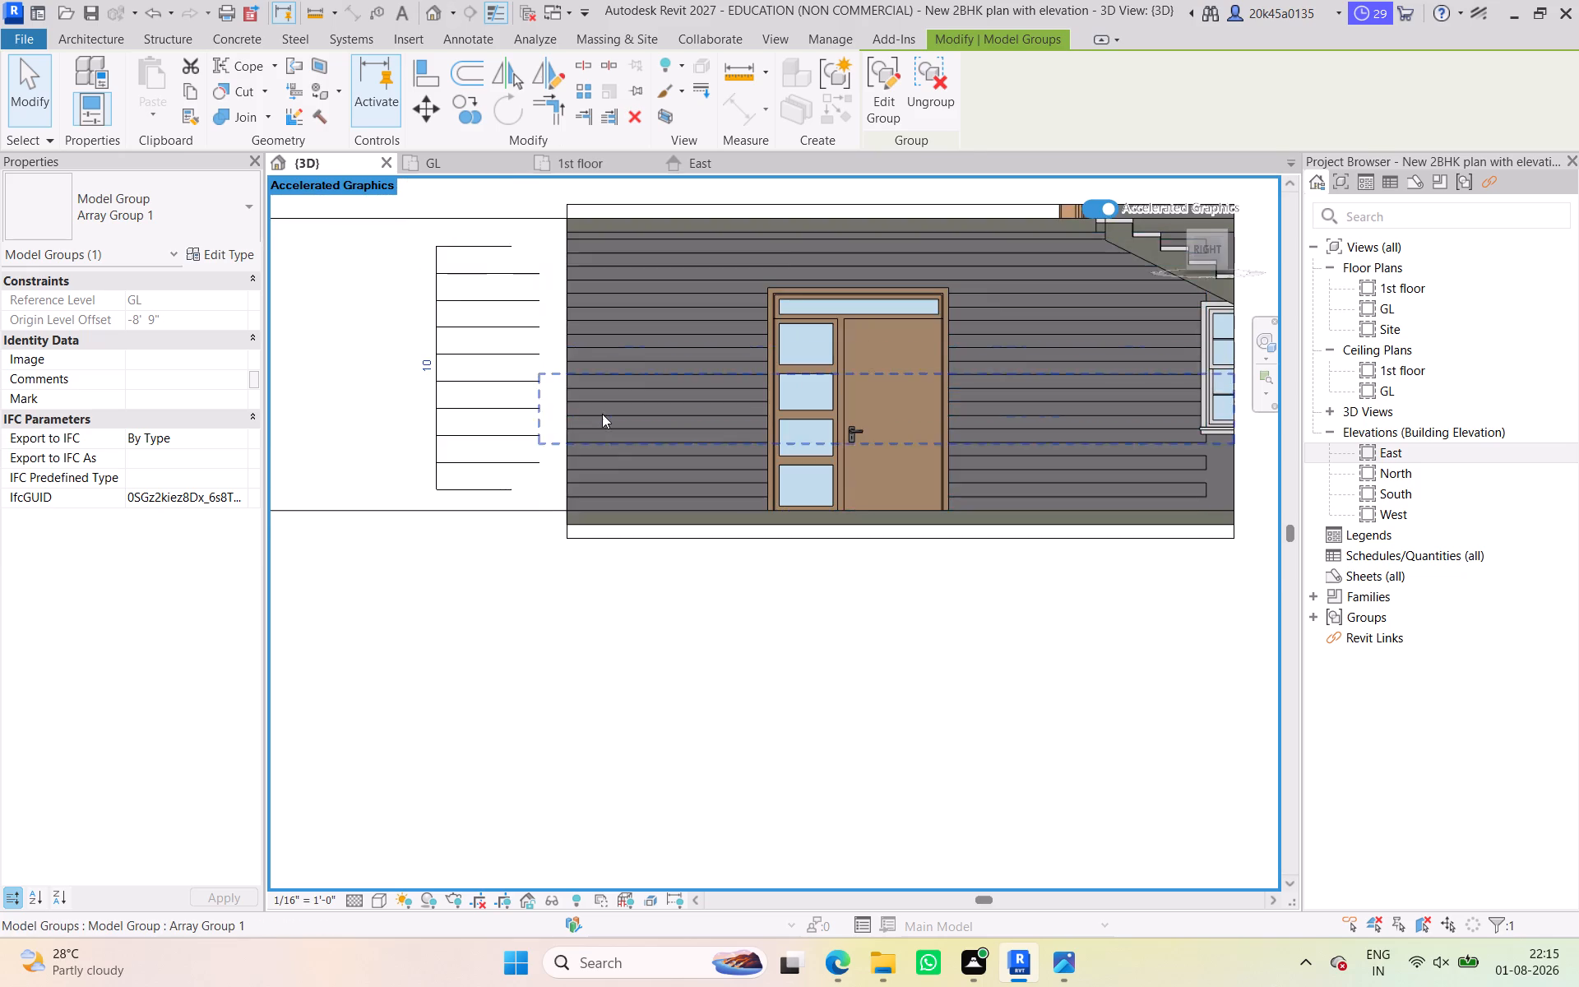
pyautogui.scroll(3, 602, 414)
pyautogui.scroll(-4, 602, 345)
pyautogui.middleClick(607, 373)
pyautogui.scroll(1, 608, 382)
pyautogui.click(609, 688)
pyautogui.scroll(3, 749, 301)
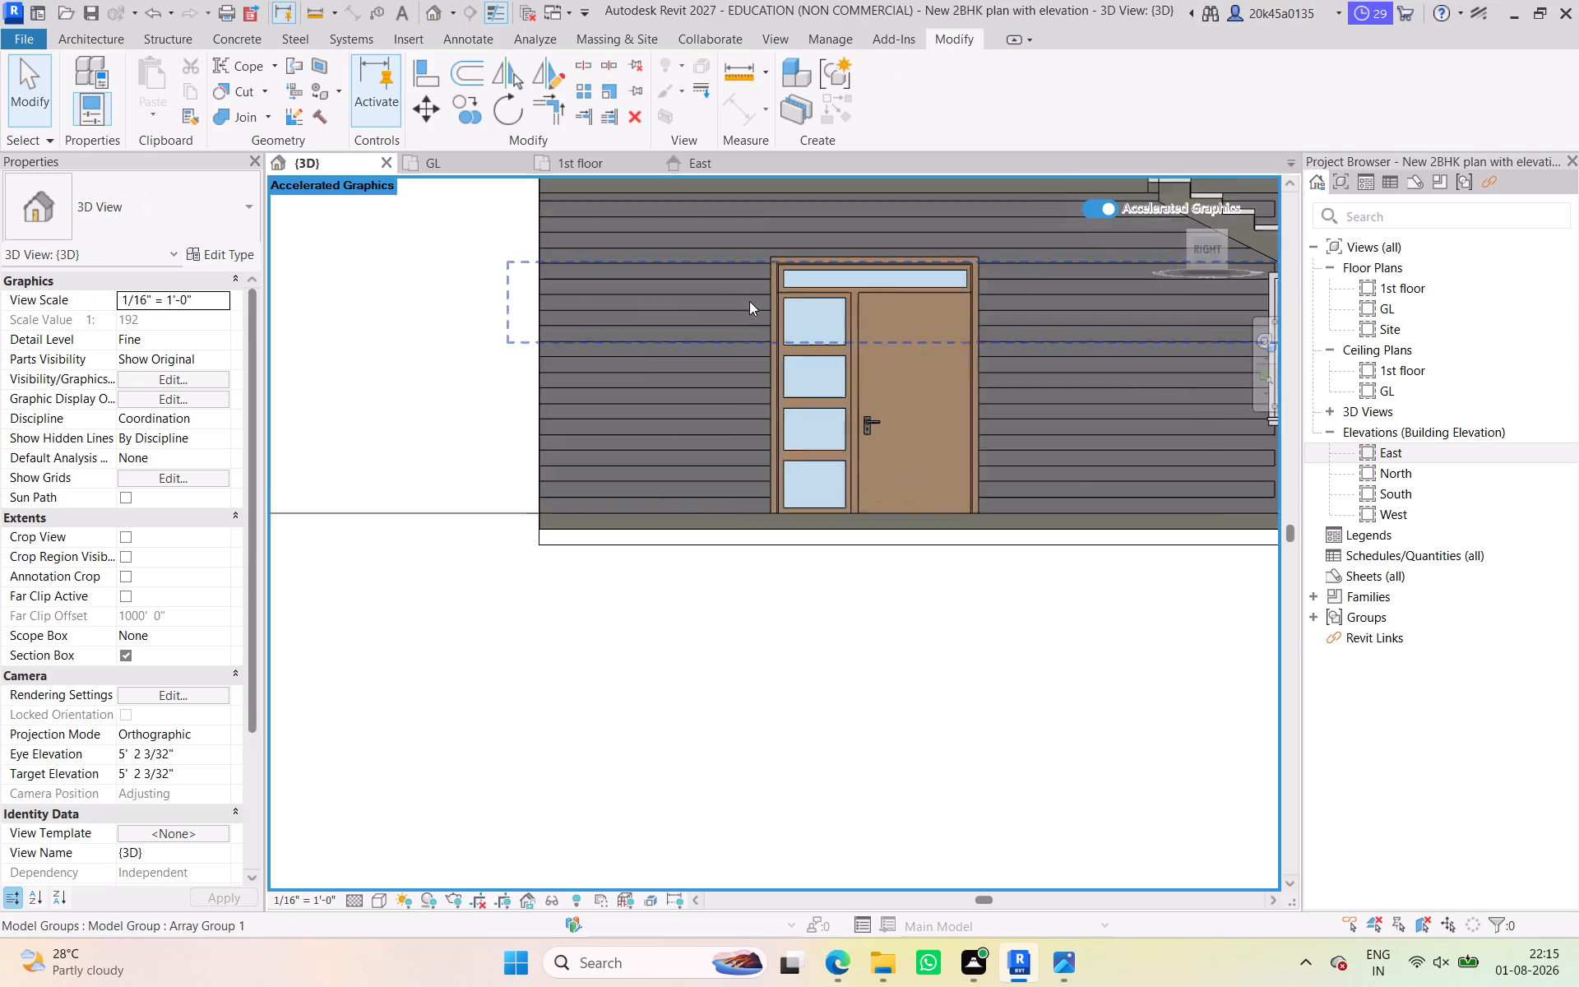
pyautogui.scroll(1, 749, 301)
pyautogui.moveTo(1204, 248); pyautogui.dragTo(276, 256)
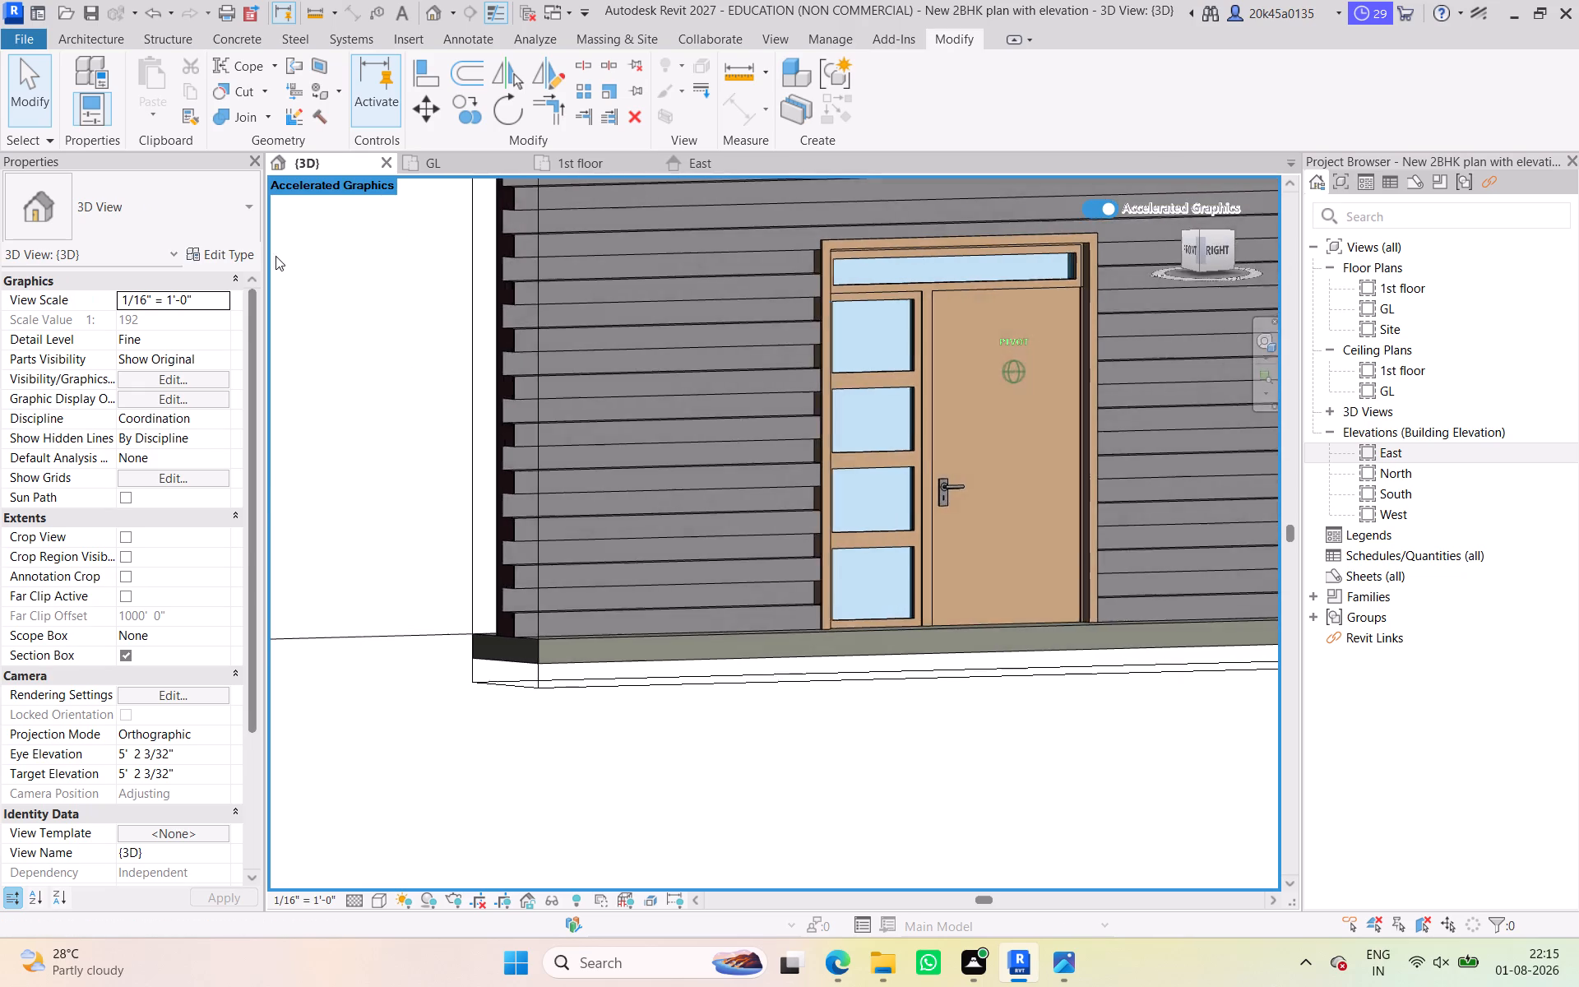
pyautogui.moveTo(276, 256); pyautogui.dragTo(336, 264)
pyautogui.scroll(6, 637, 448)
pyautogui.scroll(5, 586, 392)
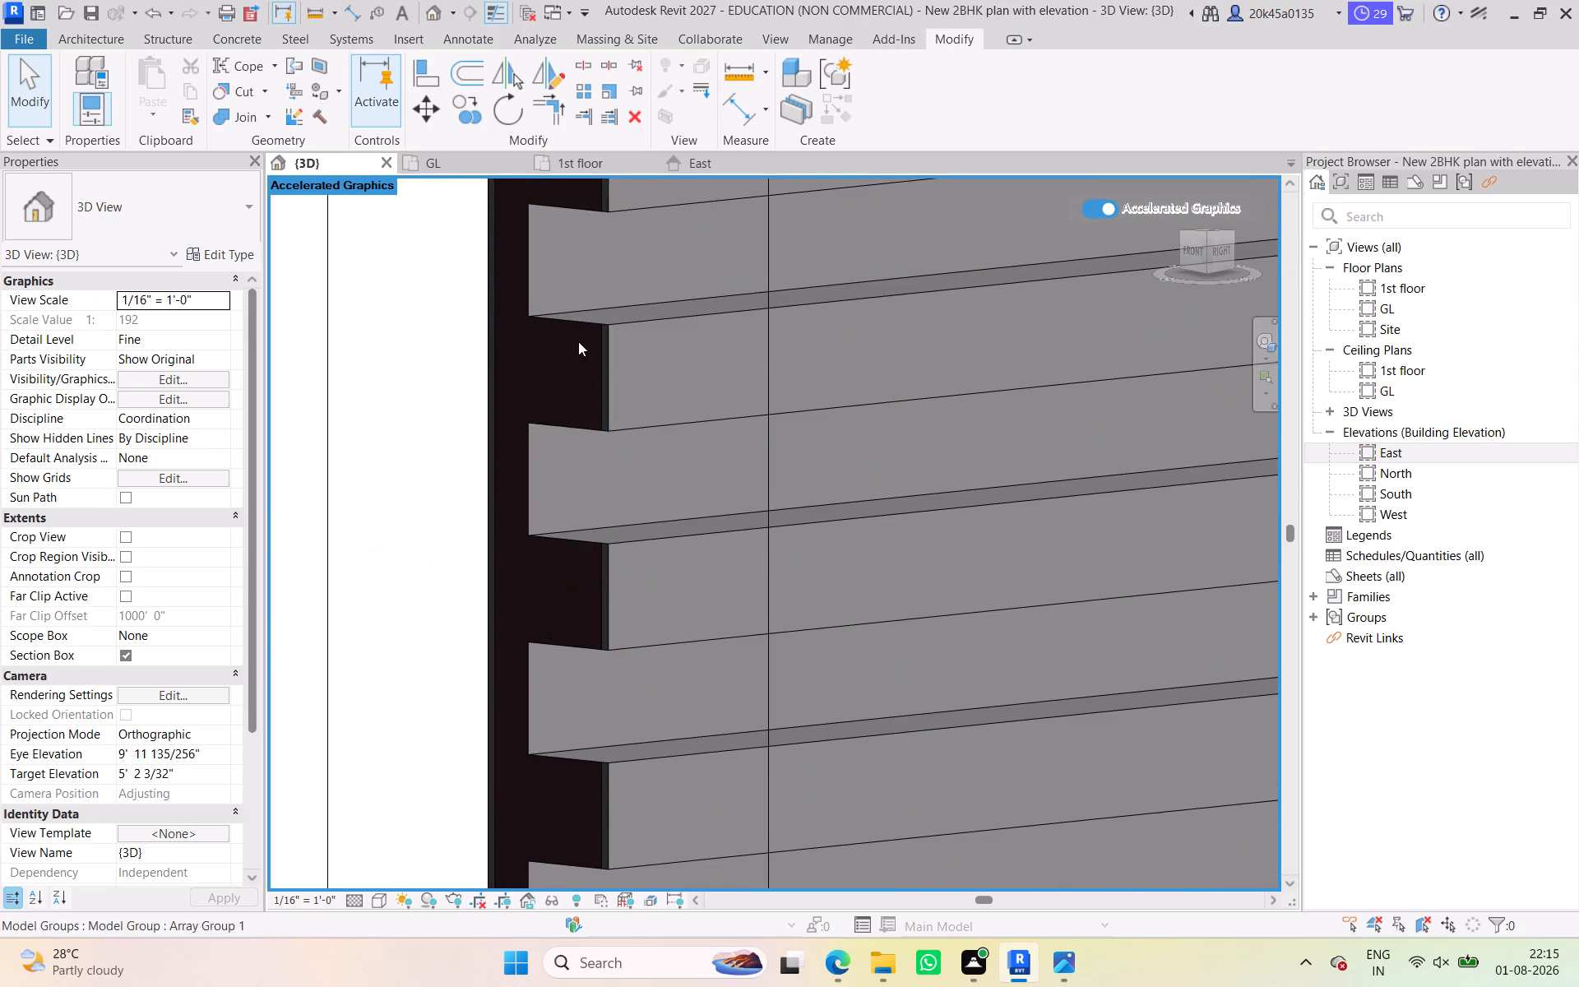
pyautogui.scroll(-11, 620, 410)
pyautogui.scroll(-3, 706, 479)
pyautogui.moveTo(706, 472); pyautogui.dragTo(656, 341, button='middle')
pyautogui.click(777, 626)
pyautogui.scroll(8, 623, 330)
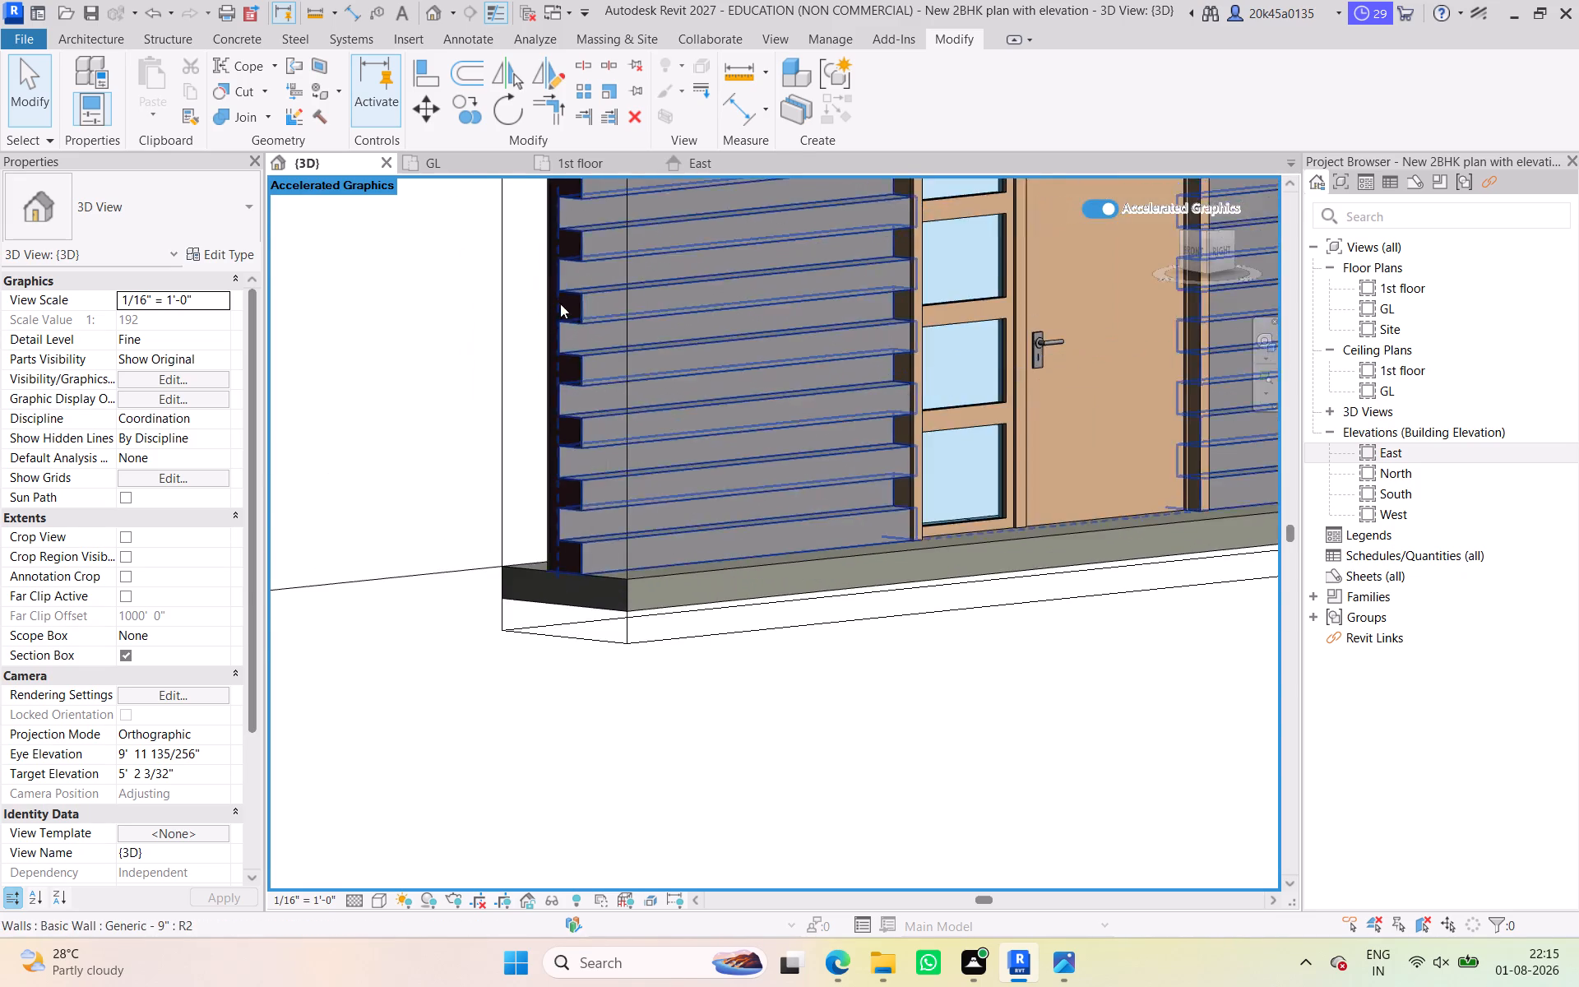
pyautogui.scroll(8, 560, 304)
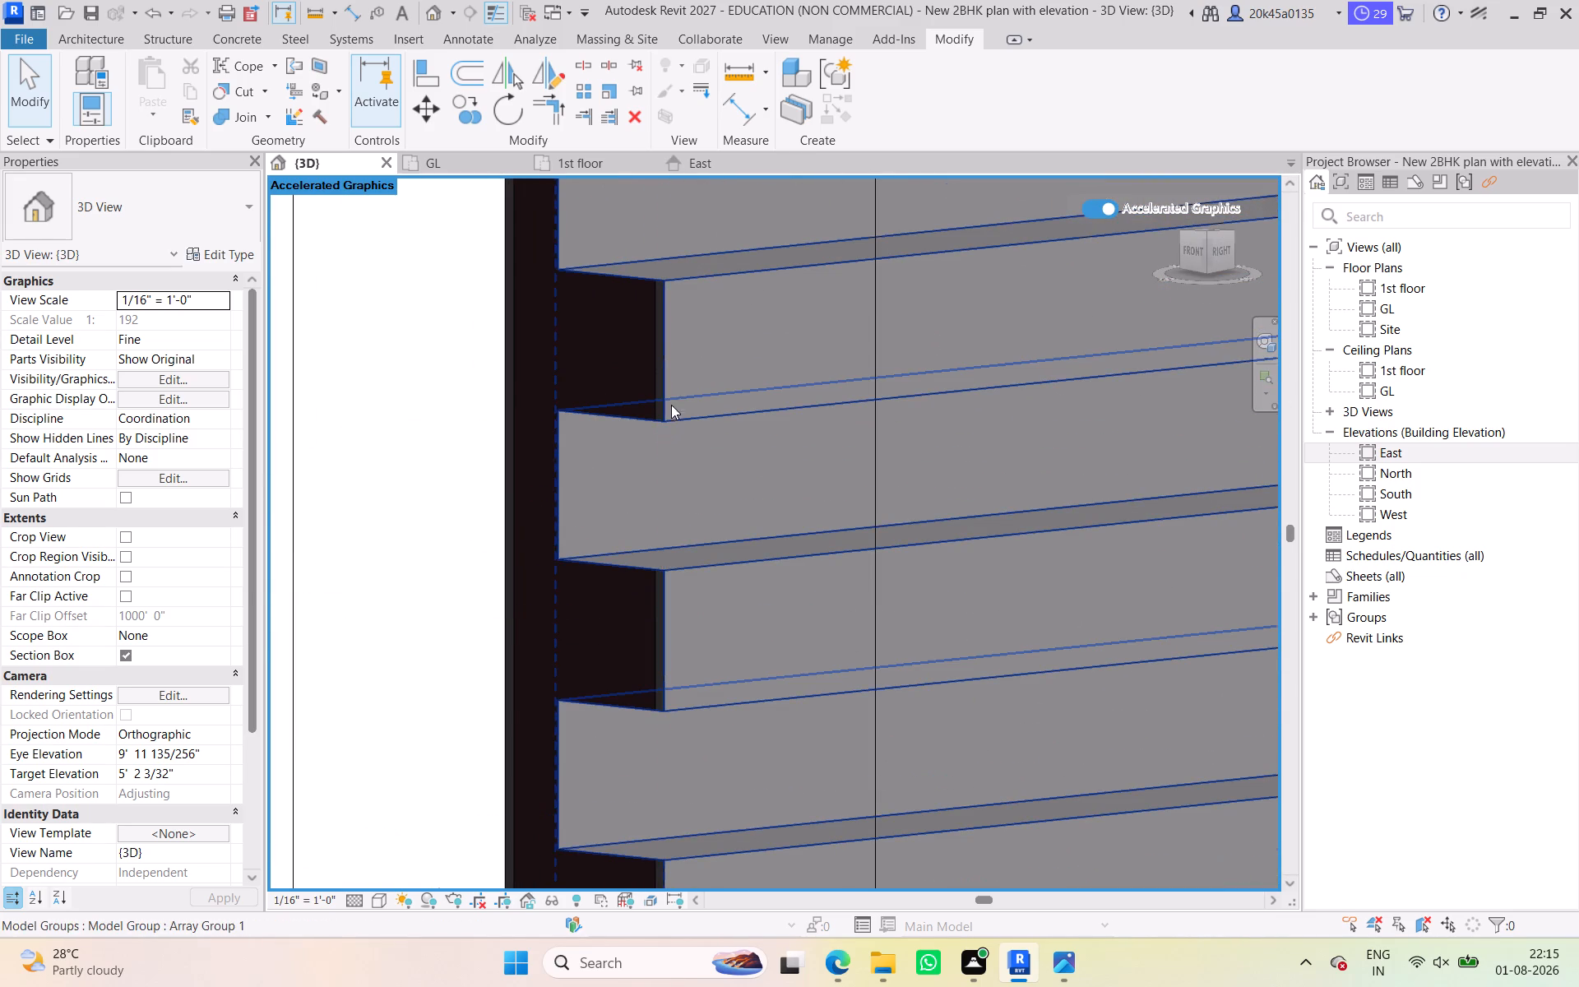
pyautogui.click(655, 327)
pyautogui.scroll(-7, 655, 327)
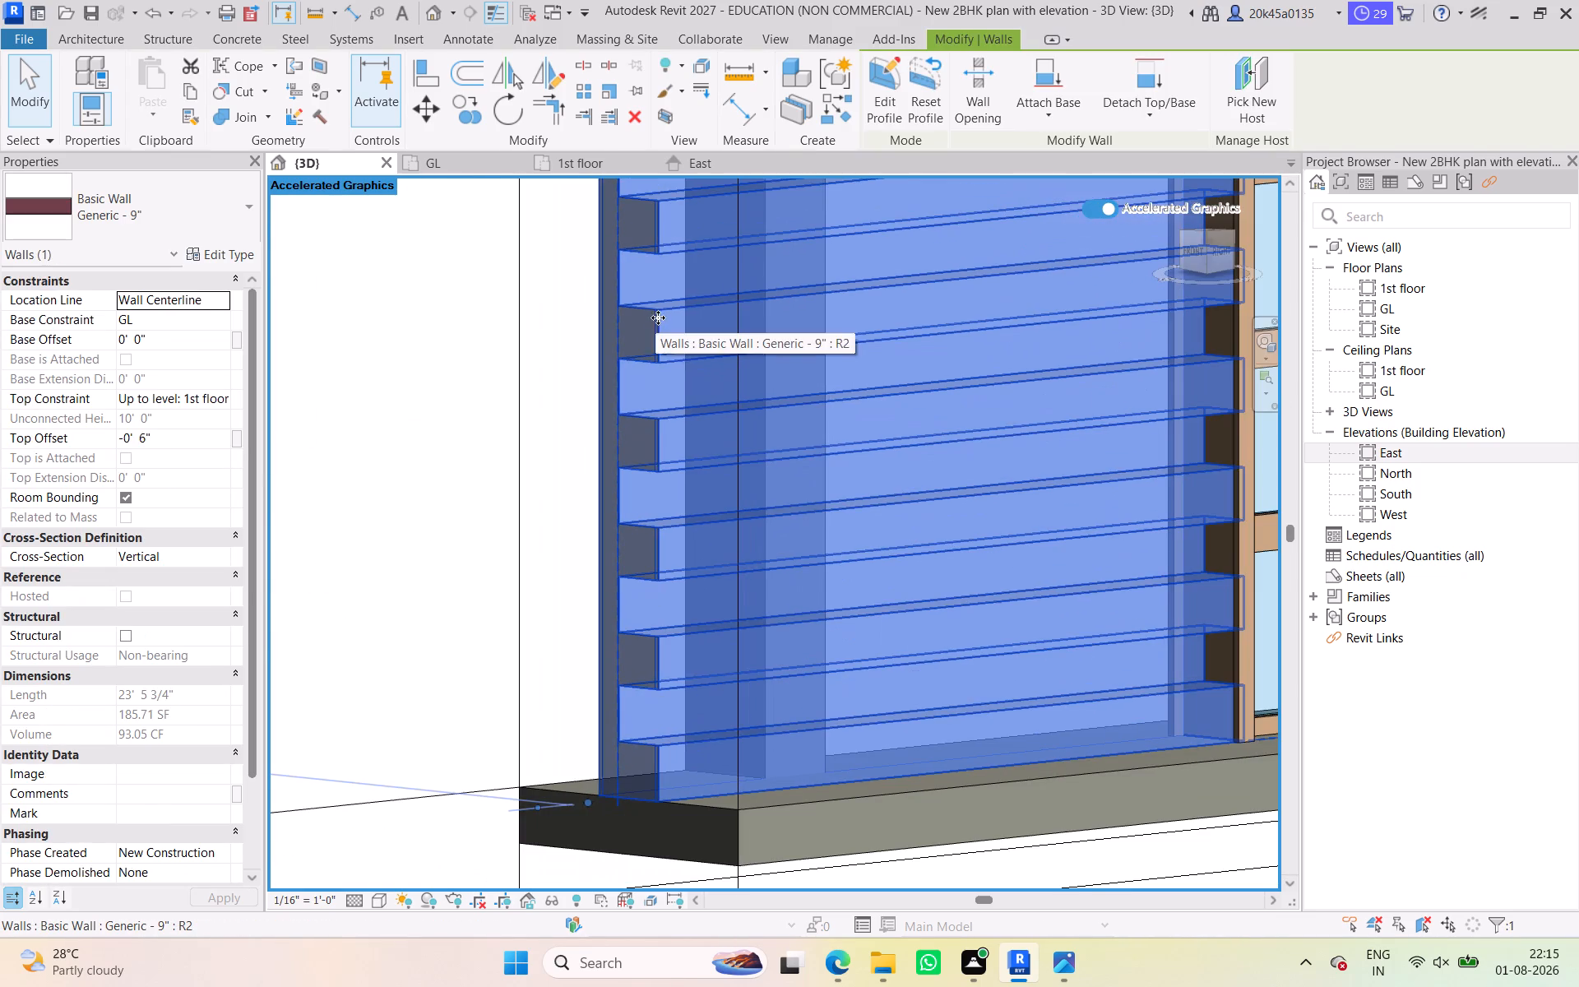
pyautogui.click(381, 465)
pyautogui.scroll(-7, 622, 386)
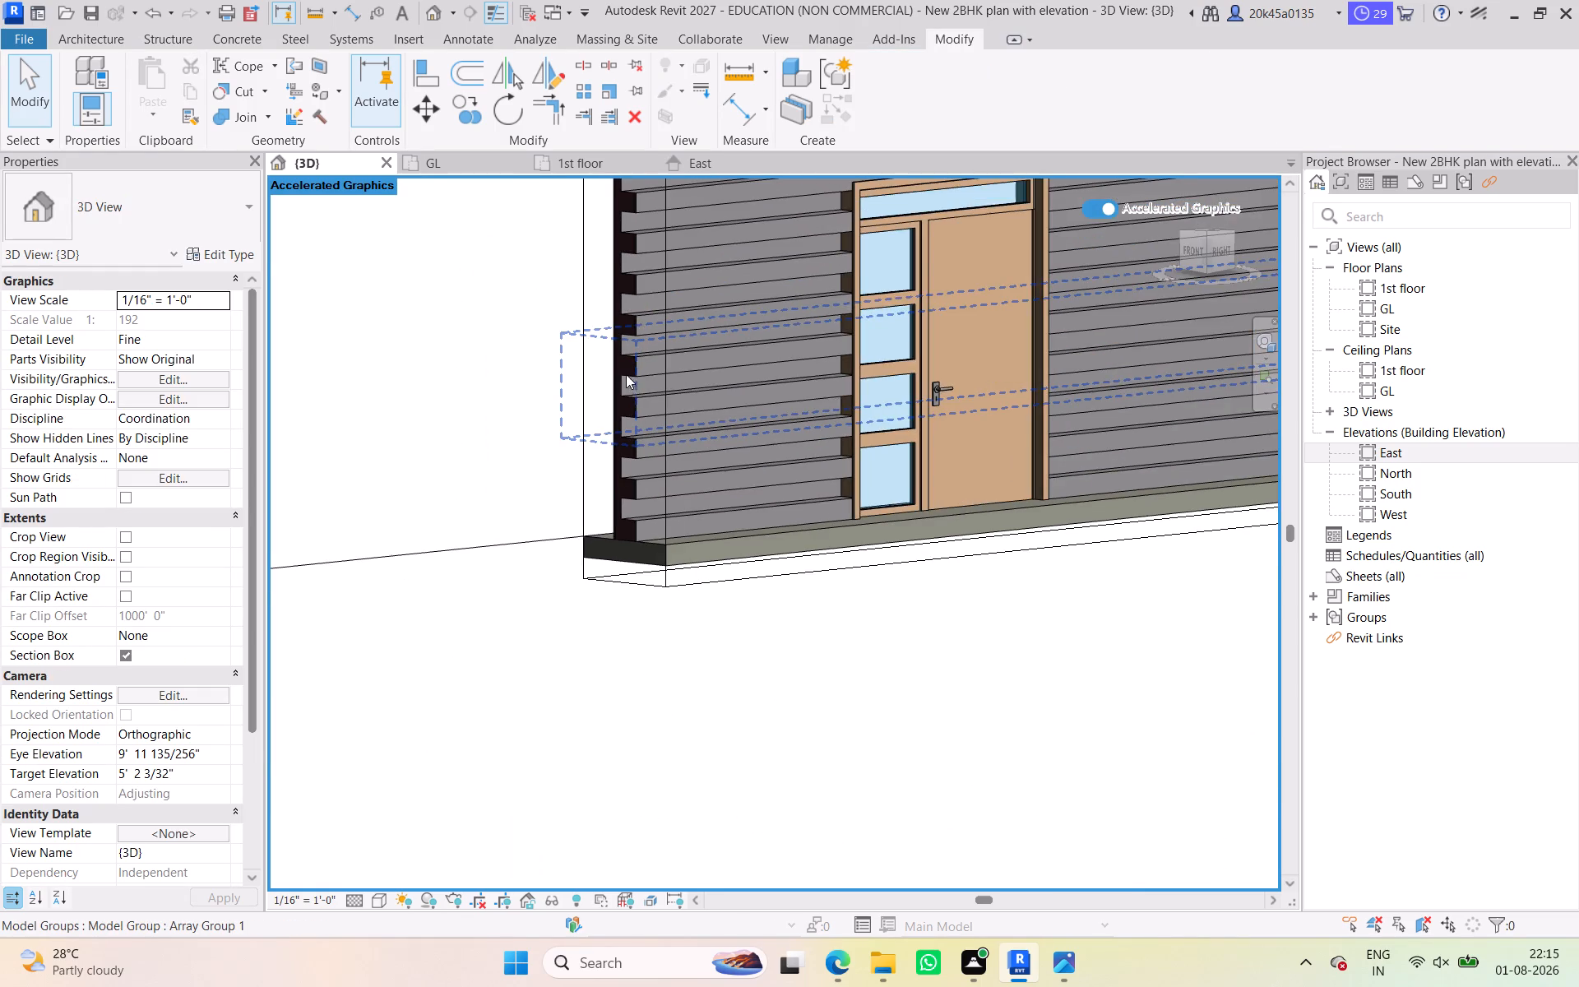
pyautogui.scroll(-3, 626, 374)
pyautogui.scroll(11, 955, 308)
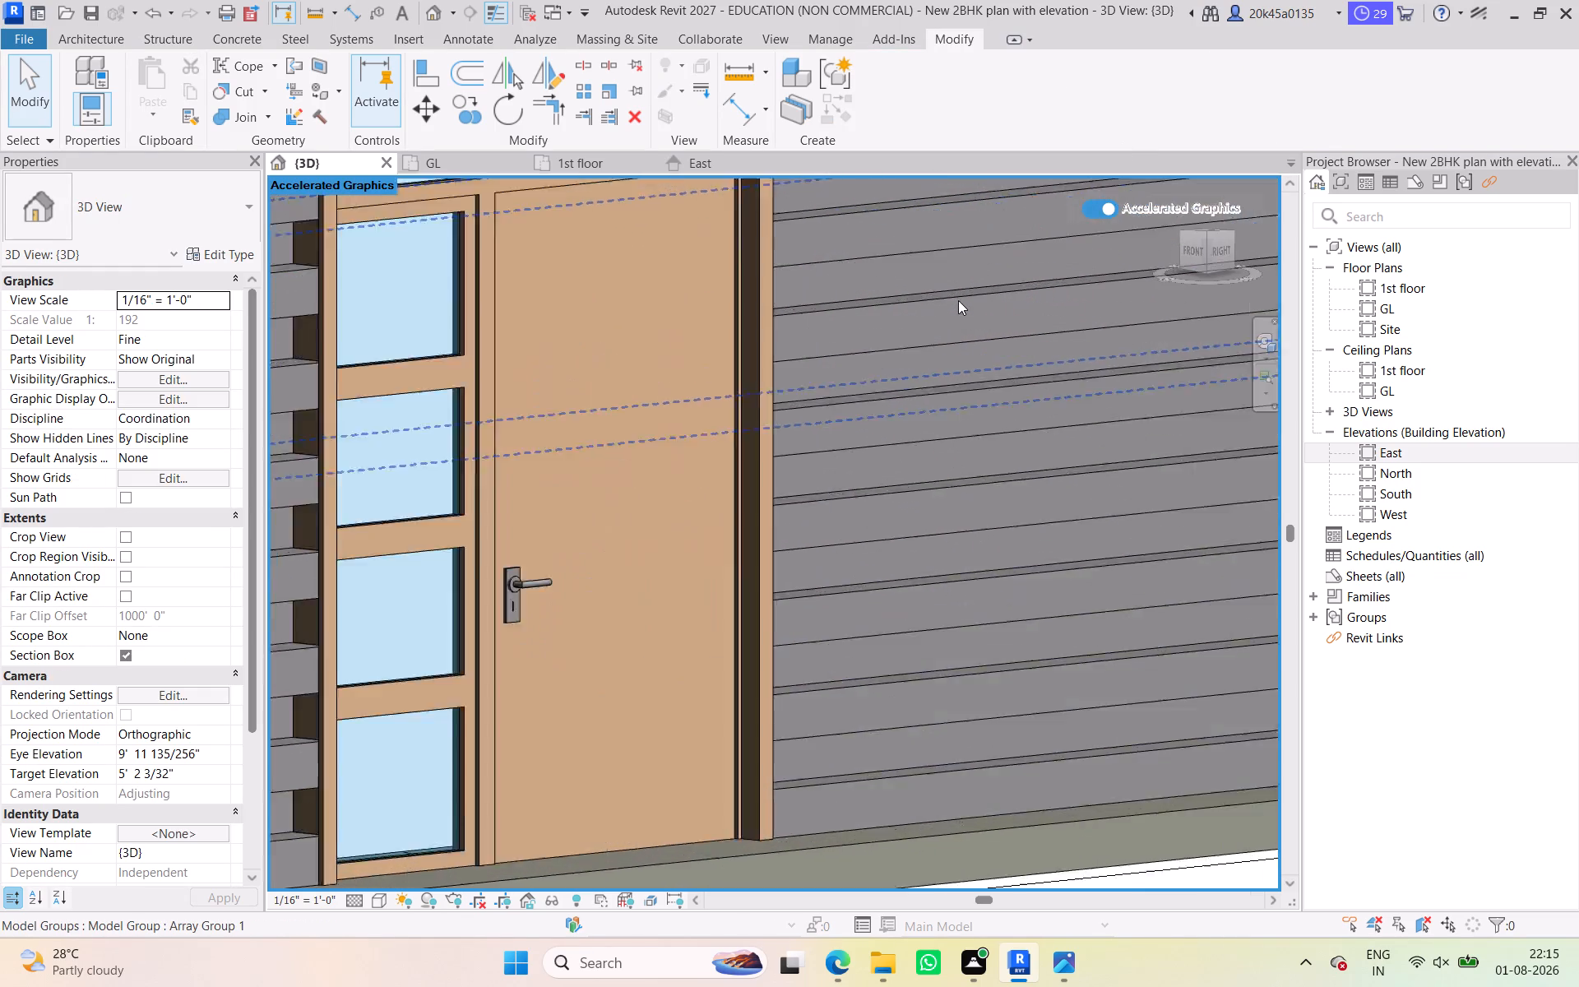
pyautogui.scroll(-10, 959, 299)
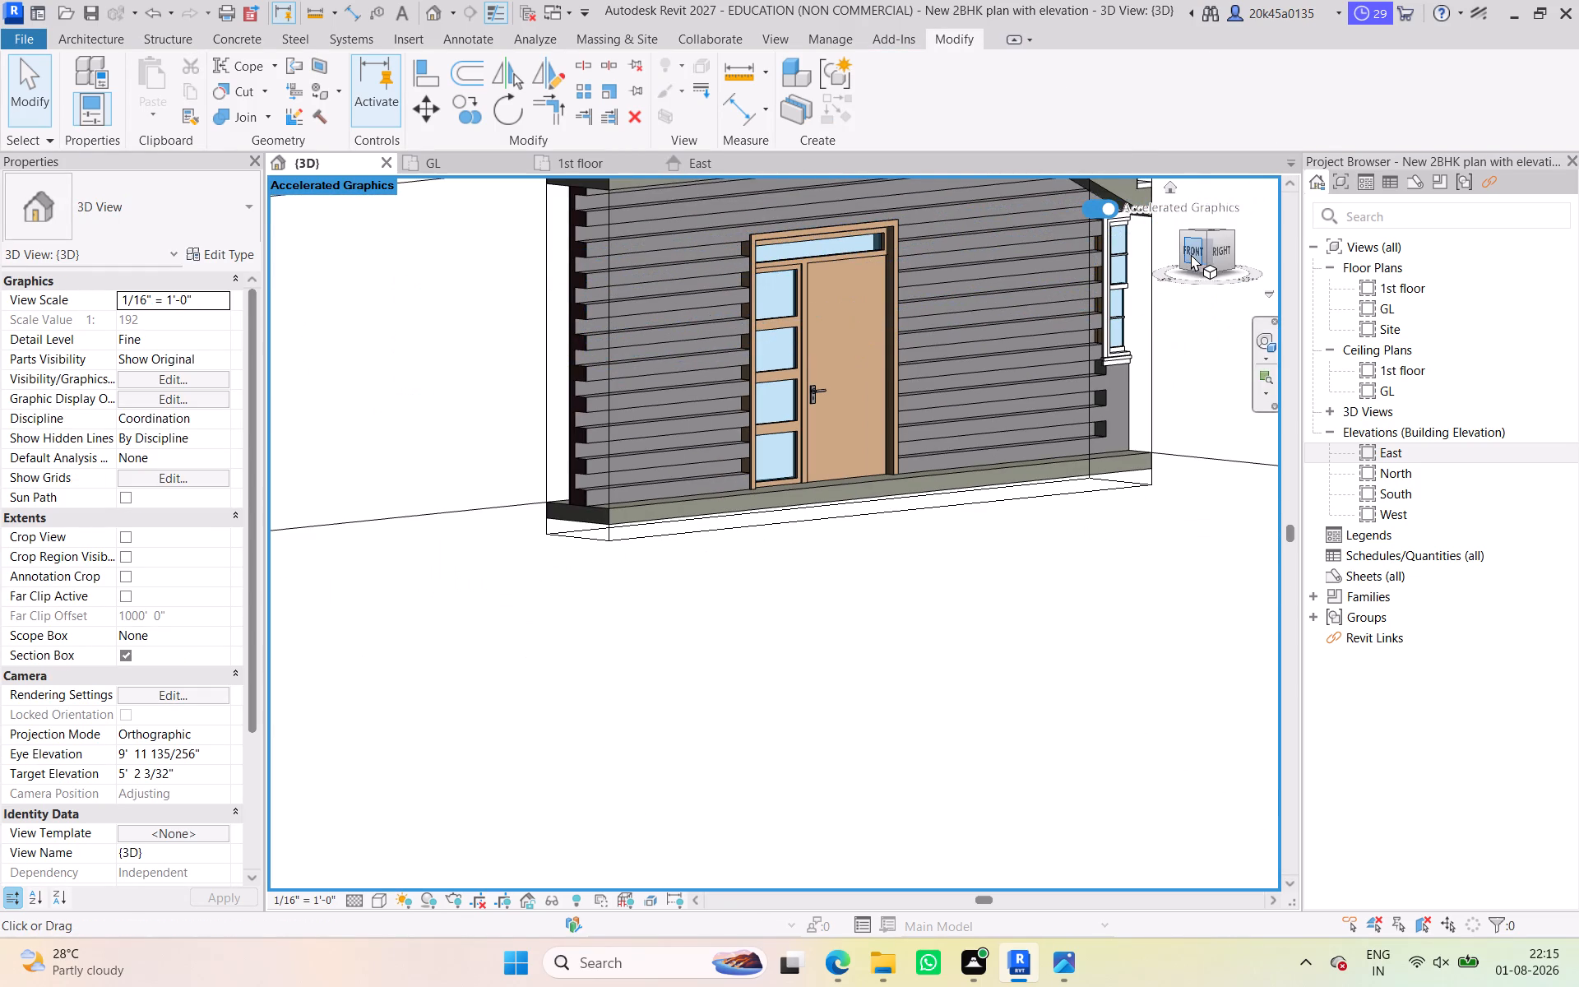
pyautogui.moveTo(1191, 254); pyautogui.dragTo(1050, 255)
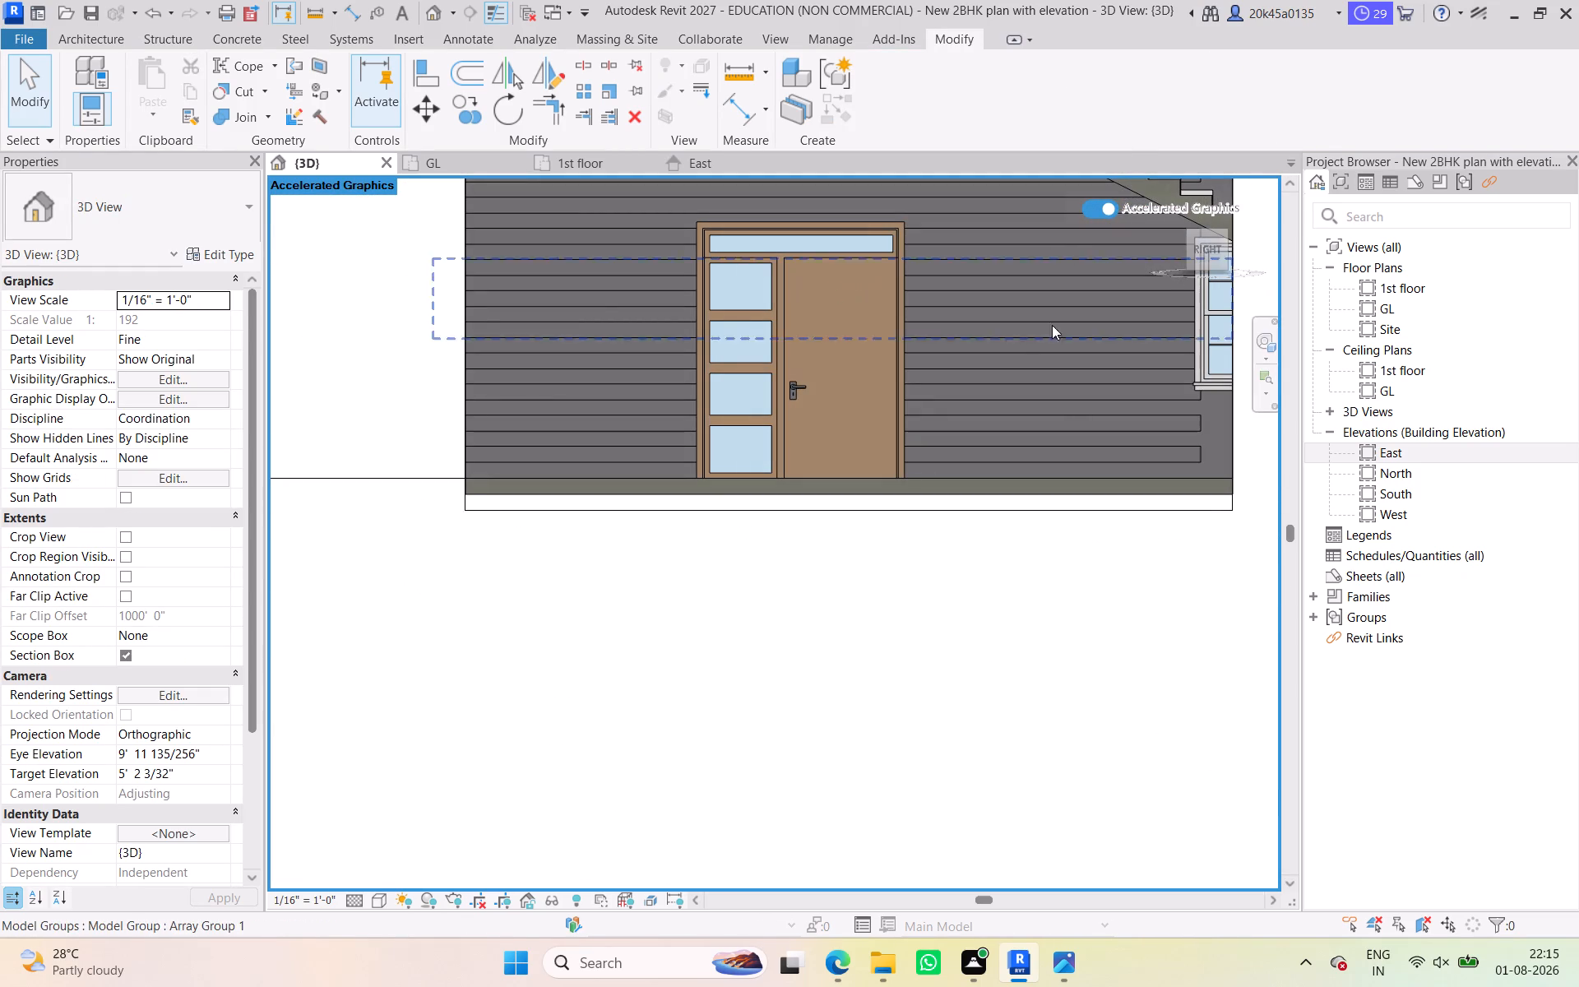
pyautogui.moveTo(464, 401); pyautogui.dragTo(472, 440, button='middle')
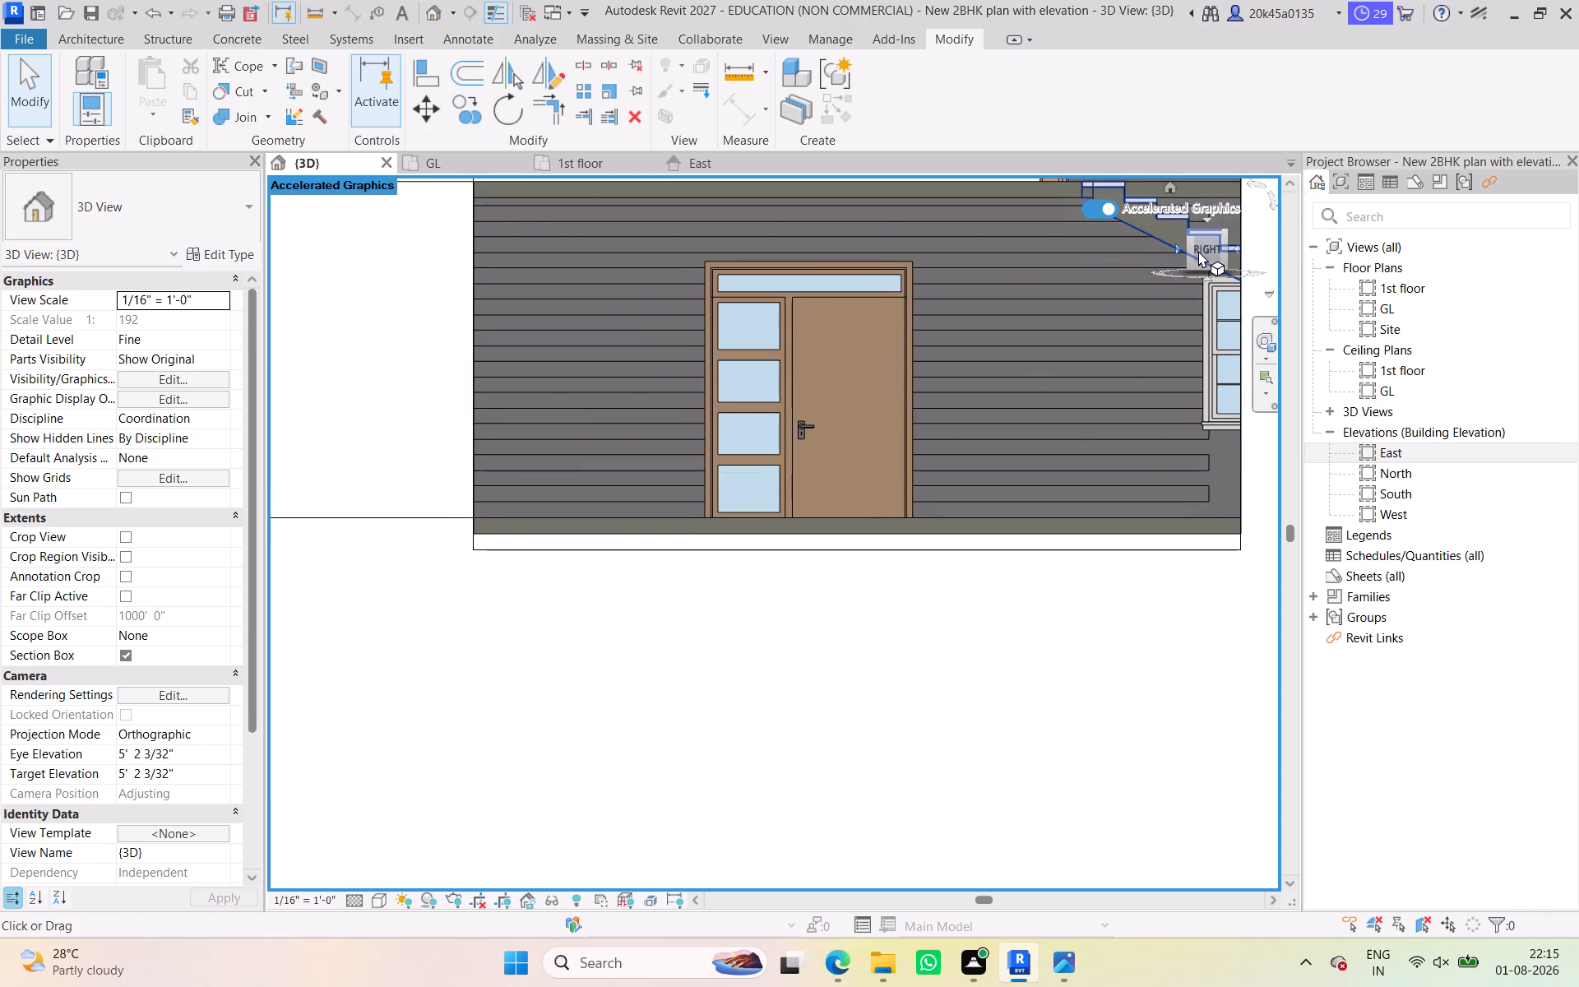
pyautogui.moveTo(1201, 251); pyautogui.dragTo(384, 280)
pyautogui.click(1031, 627)
pyautogui.scroll(2, 1085, 412)
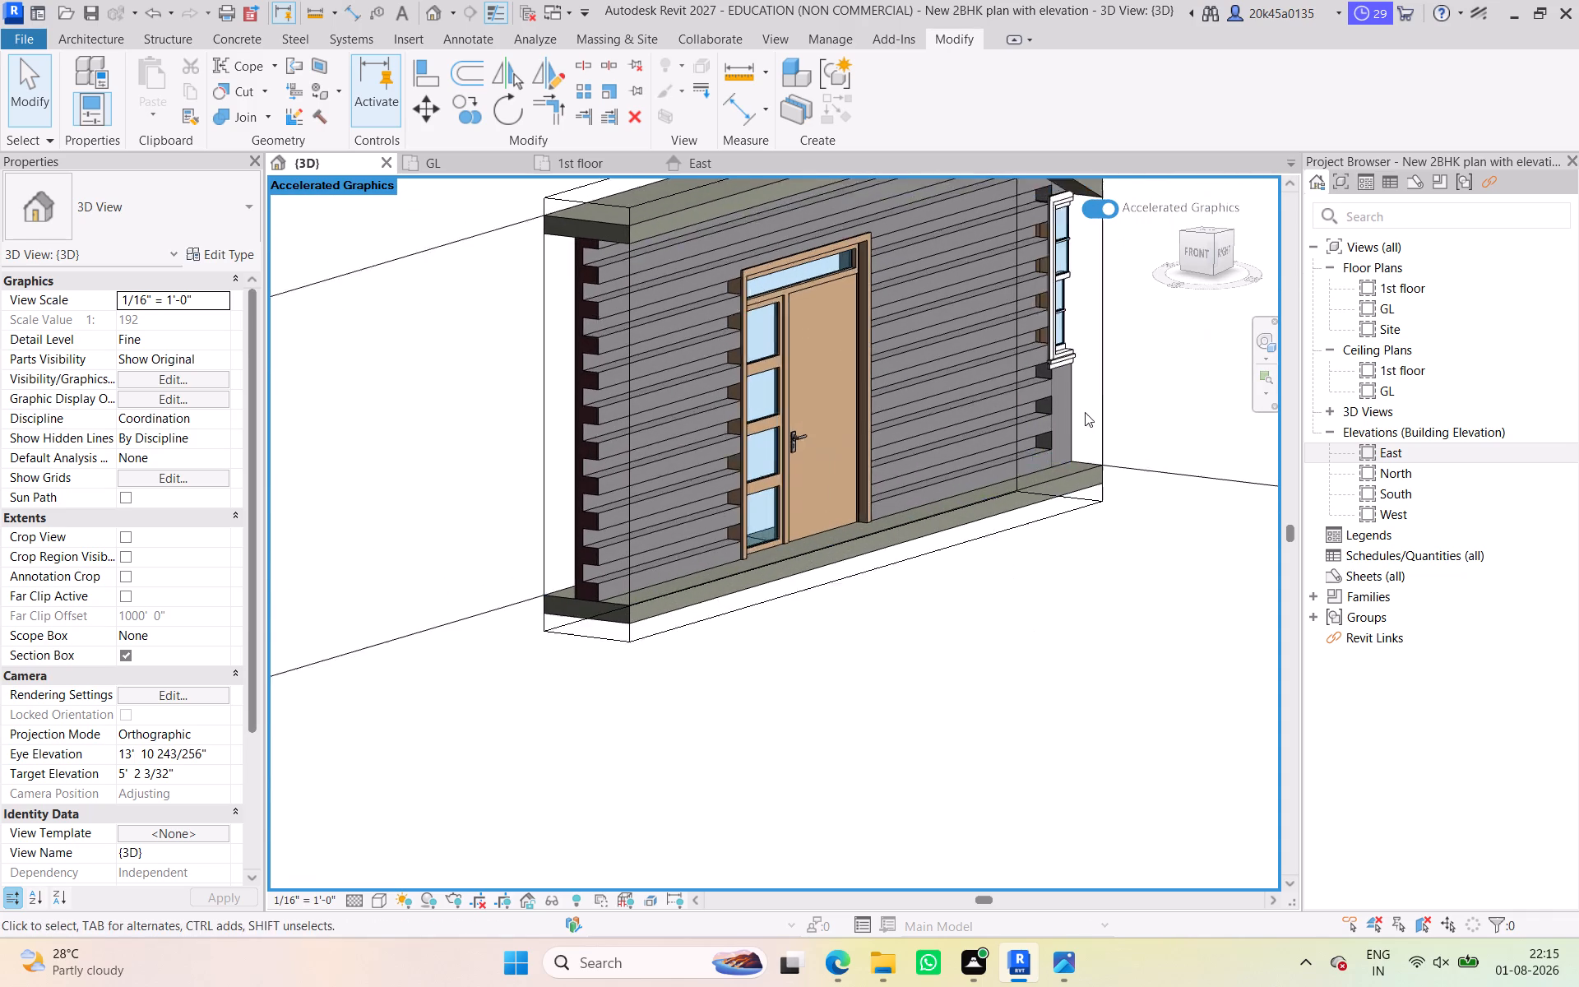
pyautogui.scroll(10, 1085, 412)
pyautogui.scroll(-12, 1024, 422)
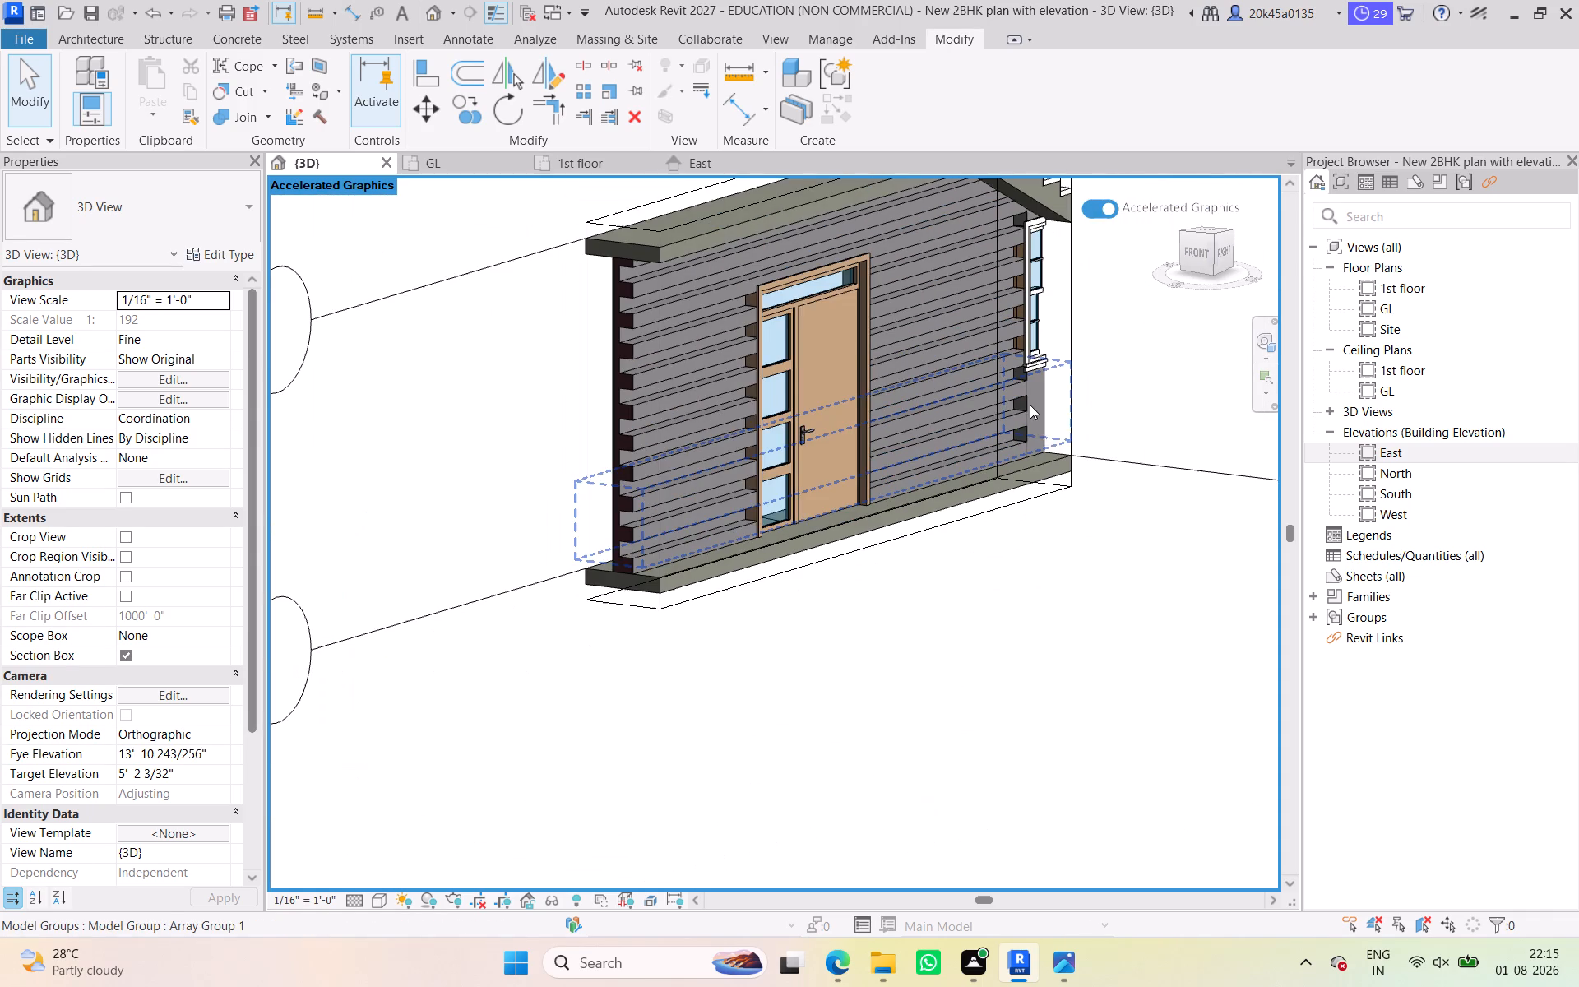
pyautogui.click(485, 341)
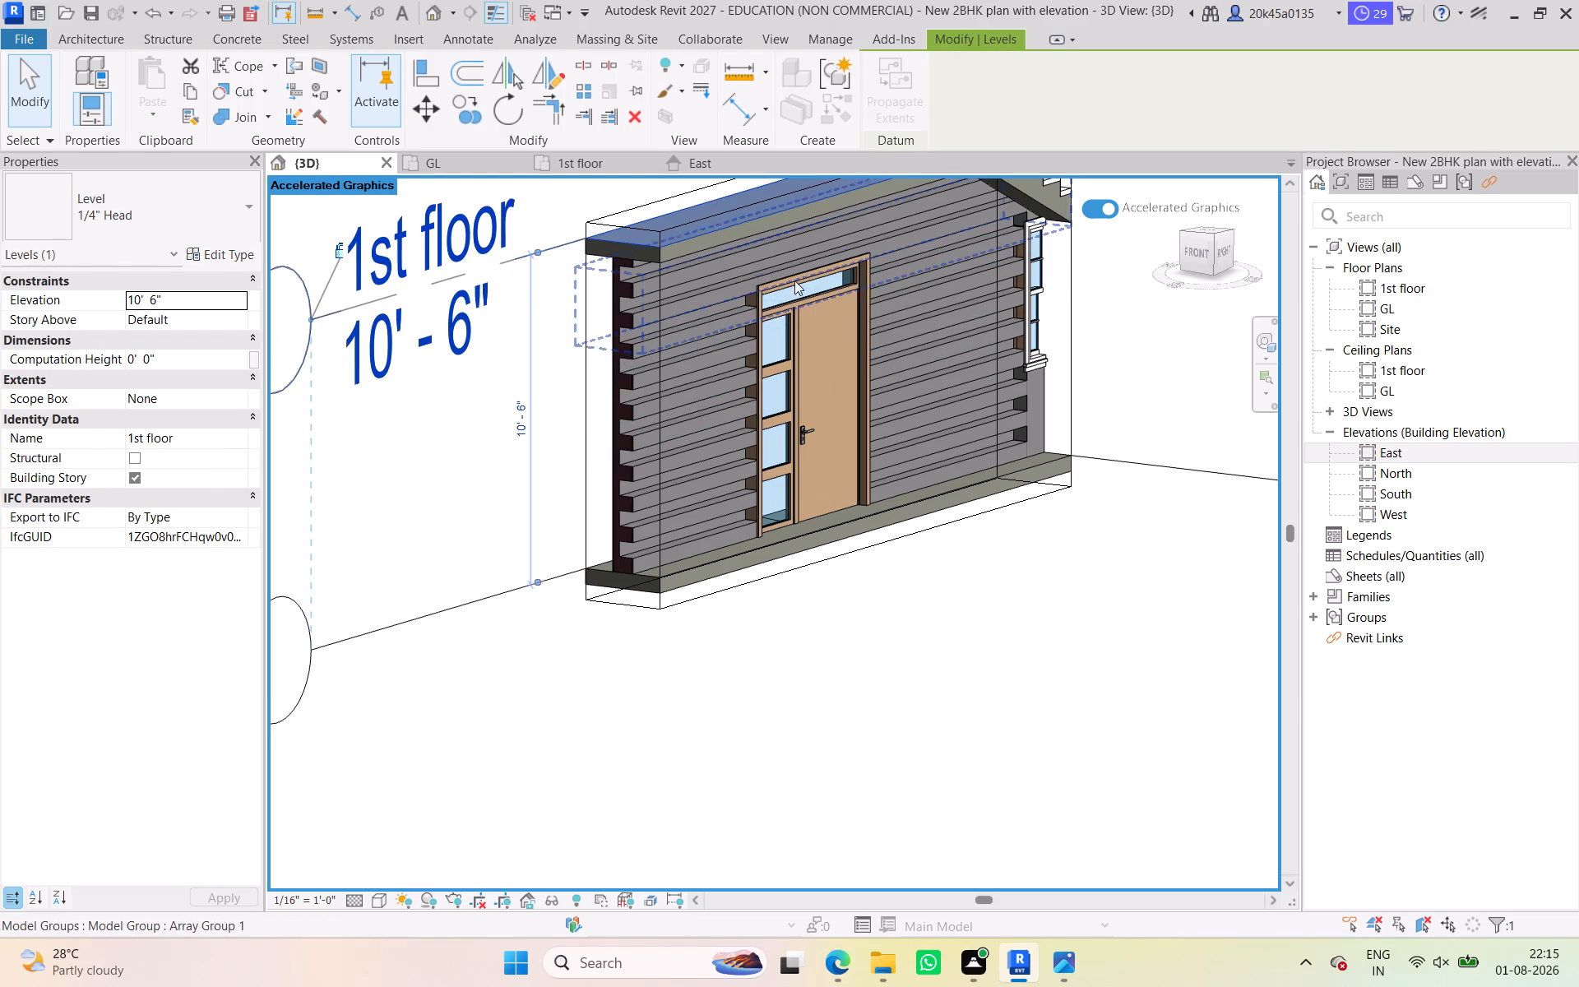
pyautogui.click(1019, 547)
# Set the reveal array count on the door wall to 15.
pyautogui.click(642, 426)
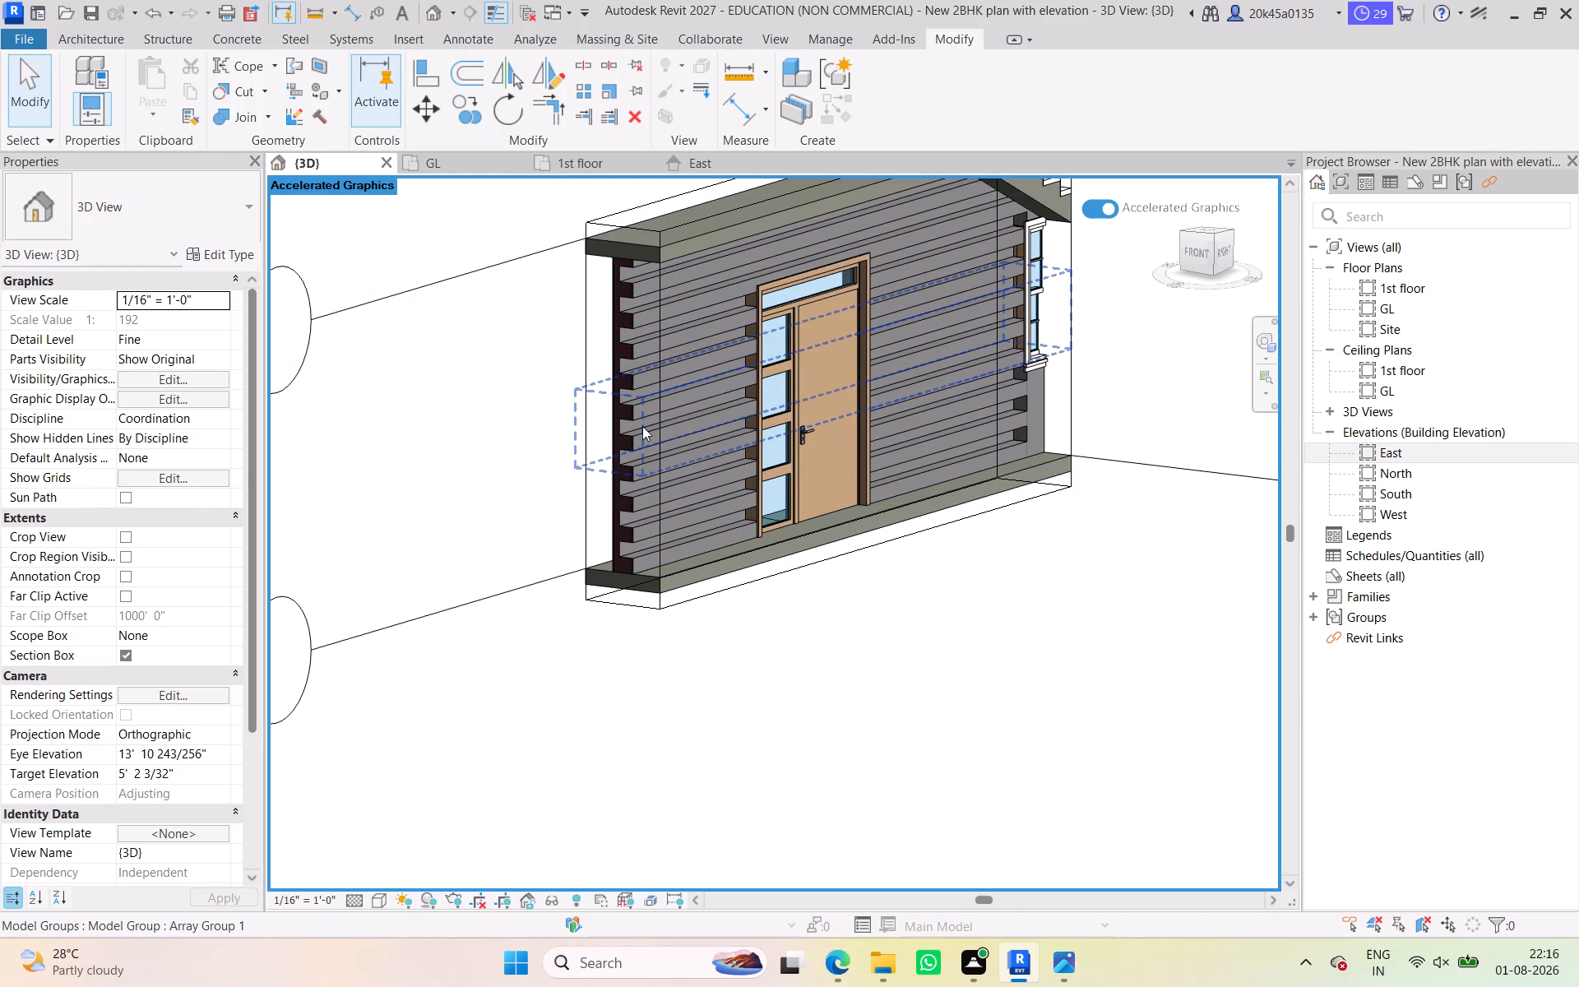
pyautogui.click(534, 437)
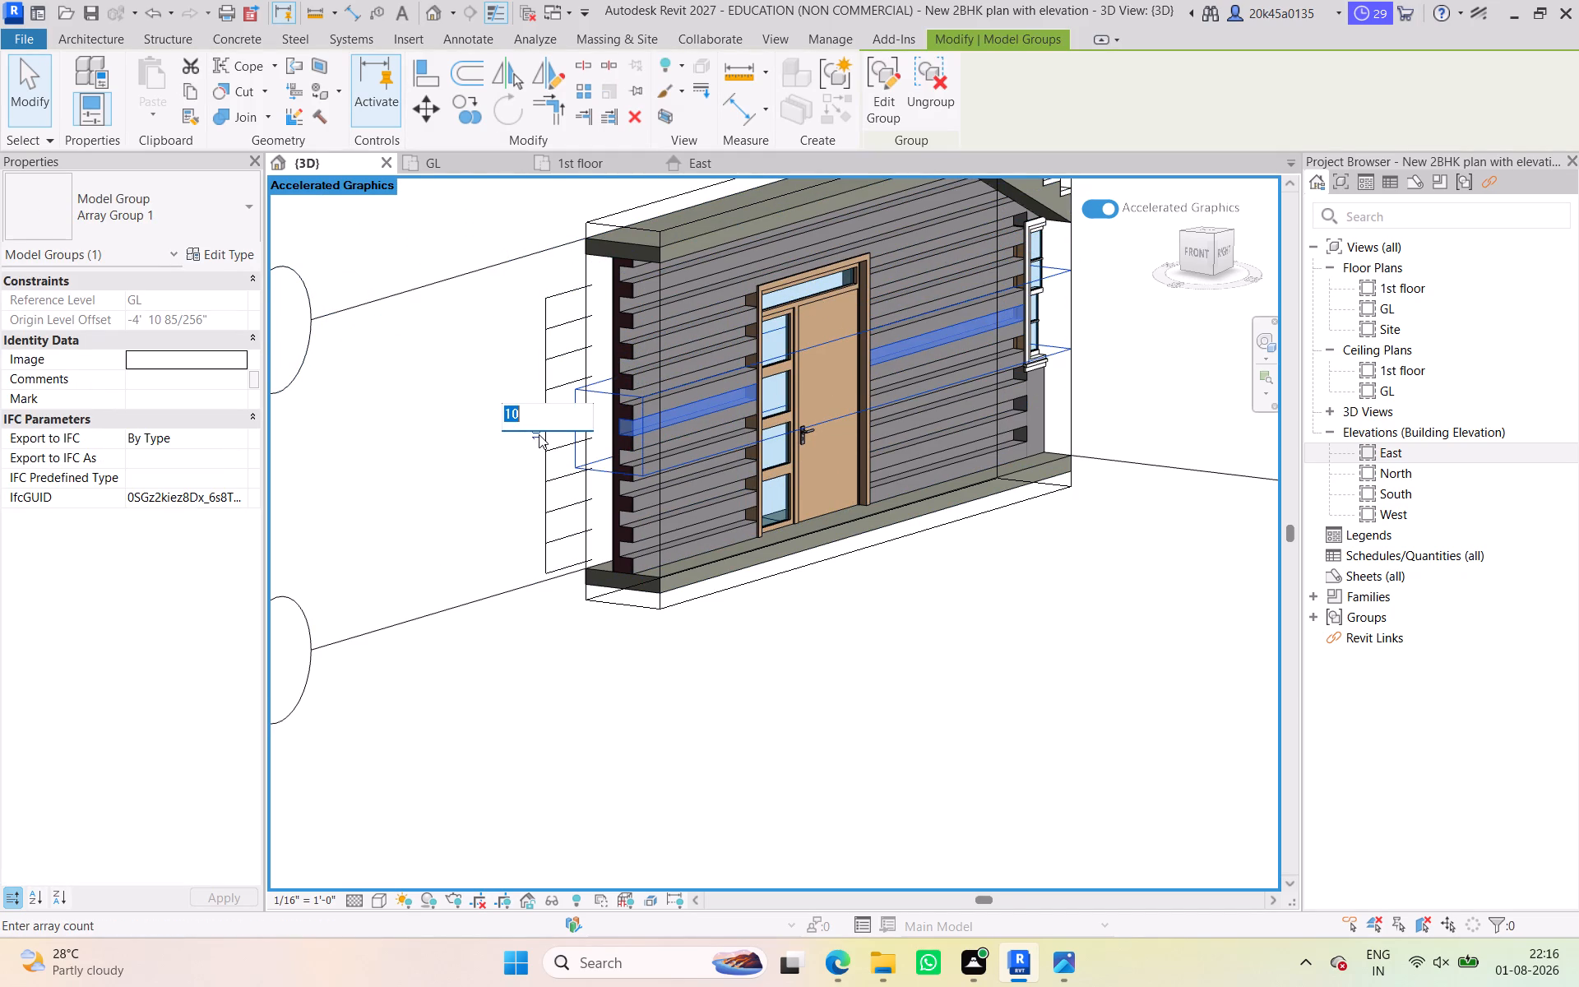
pyautogui.write('15')
pyautogui.press('Return')
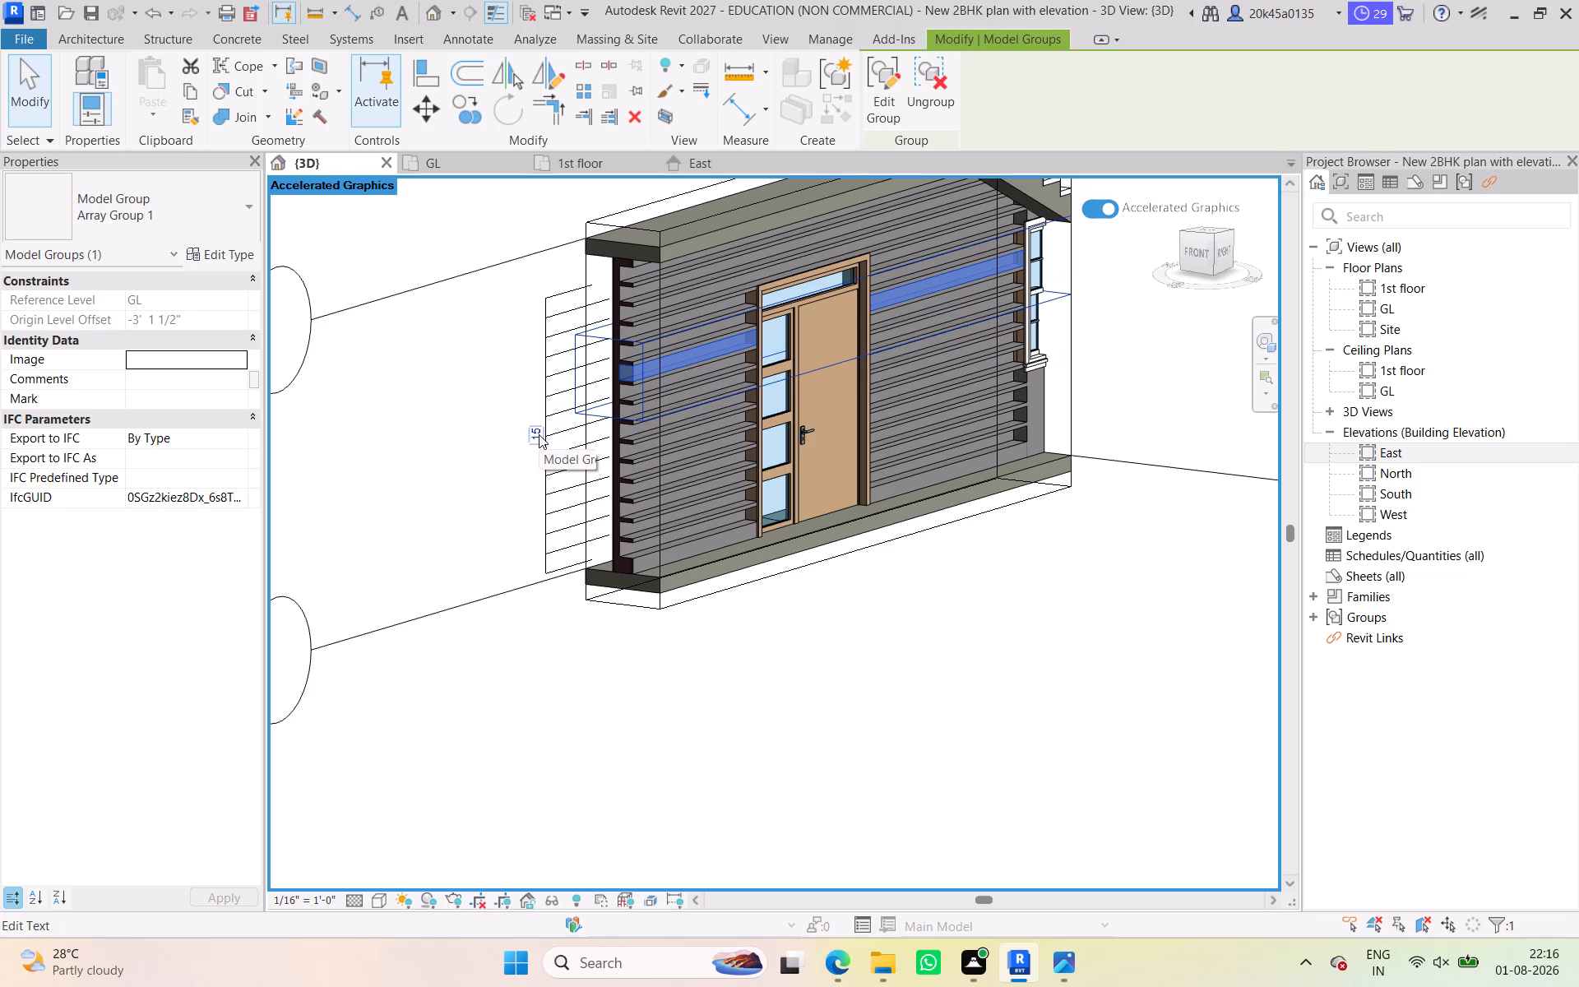
pyautogui.click(482, 389)
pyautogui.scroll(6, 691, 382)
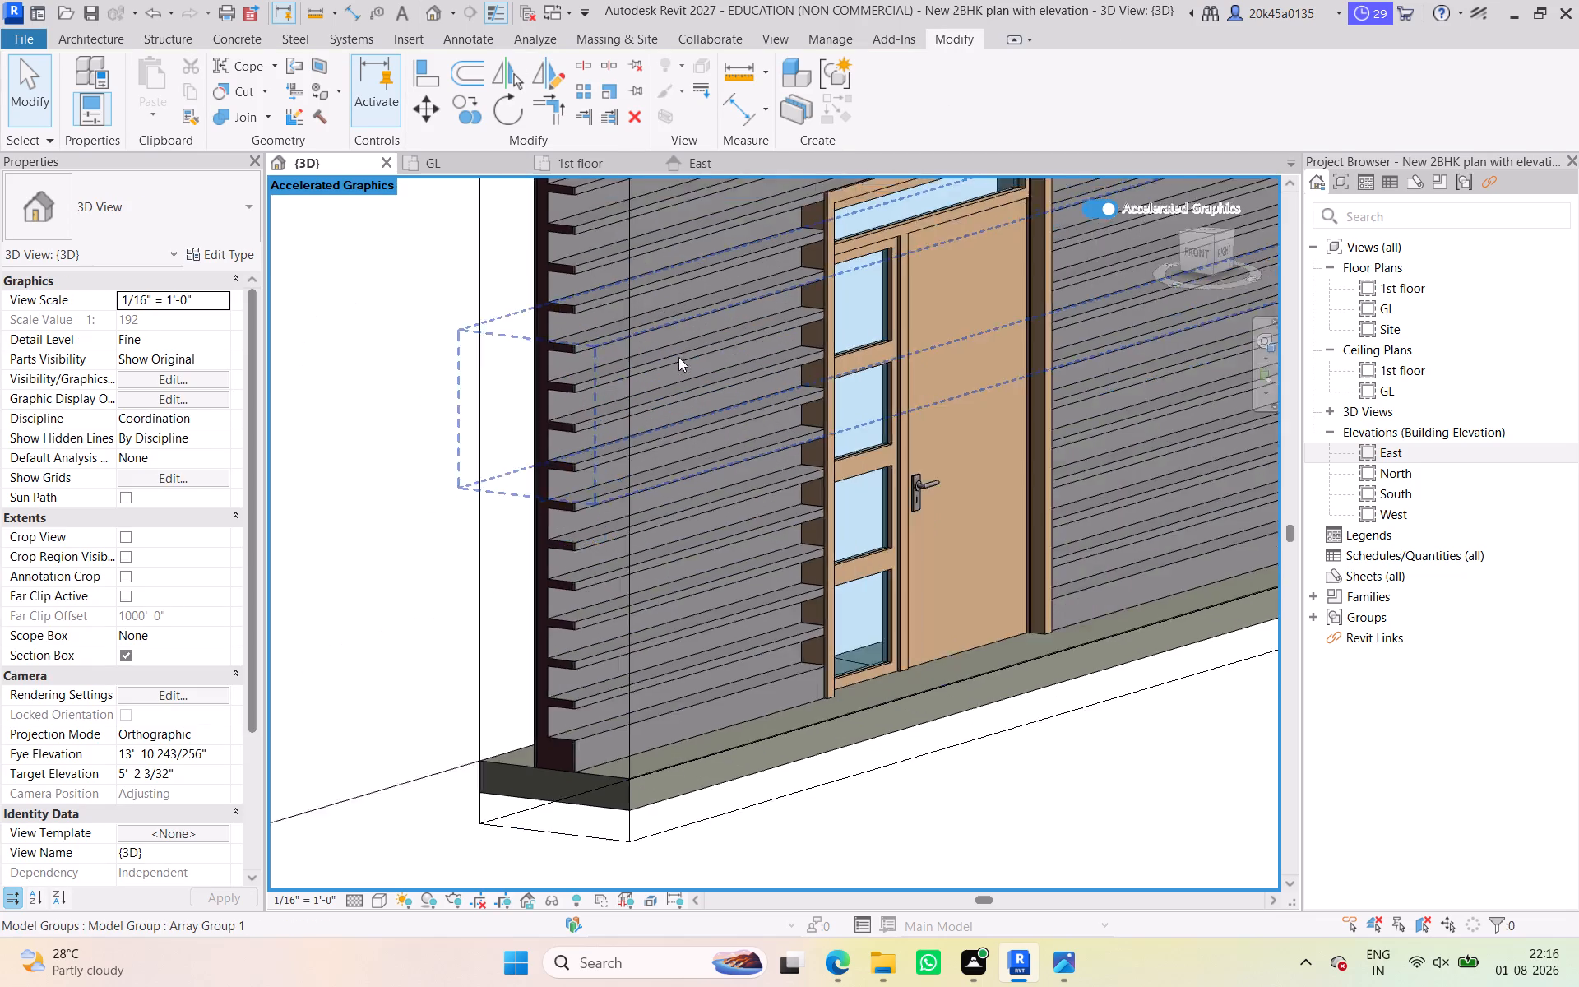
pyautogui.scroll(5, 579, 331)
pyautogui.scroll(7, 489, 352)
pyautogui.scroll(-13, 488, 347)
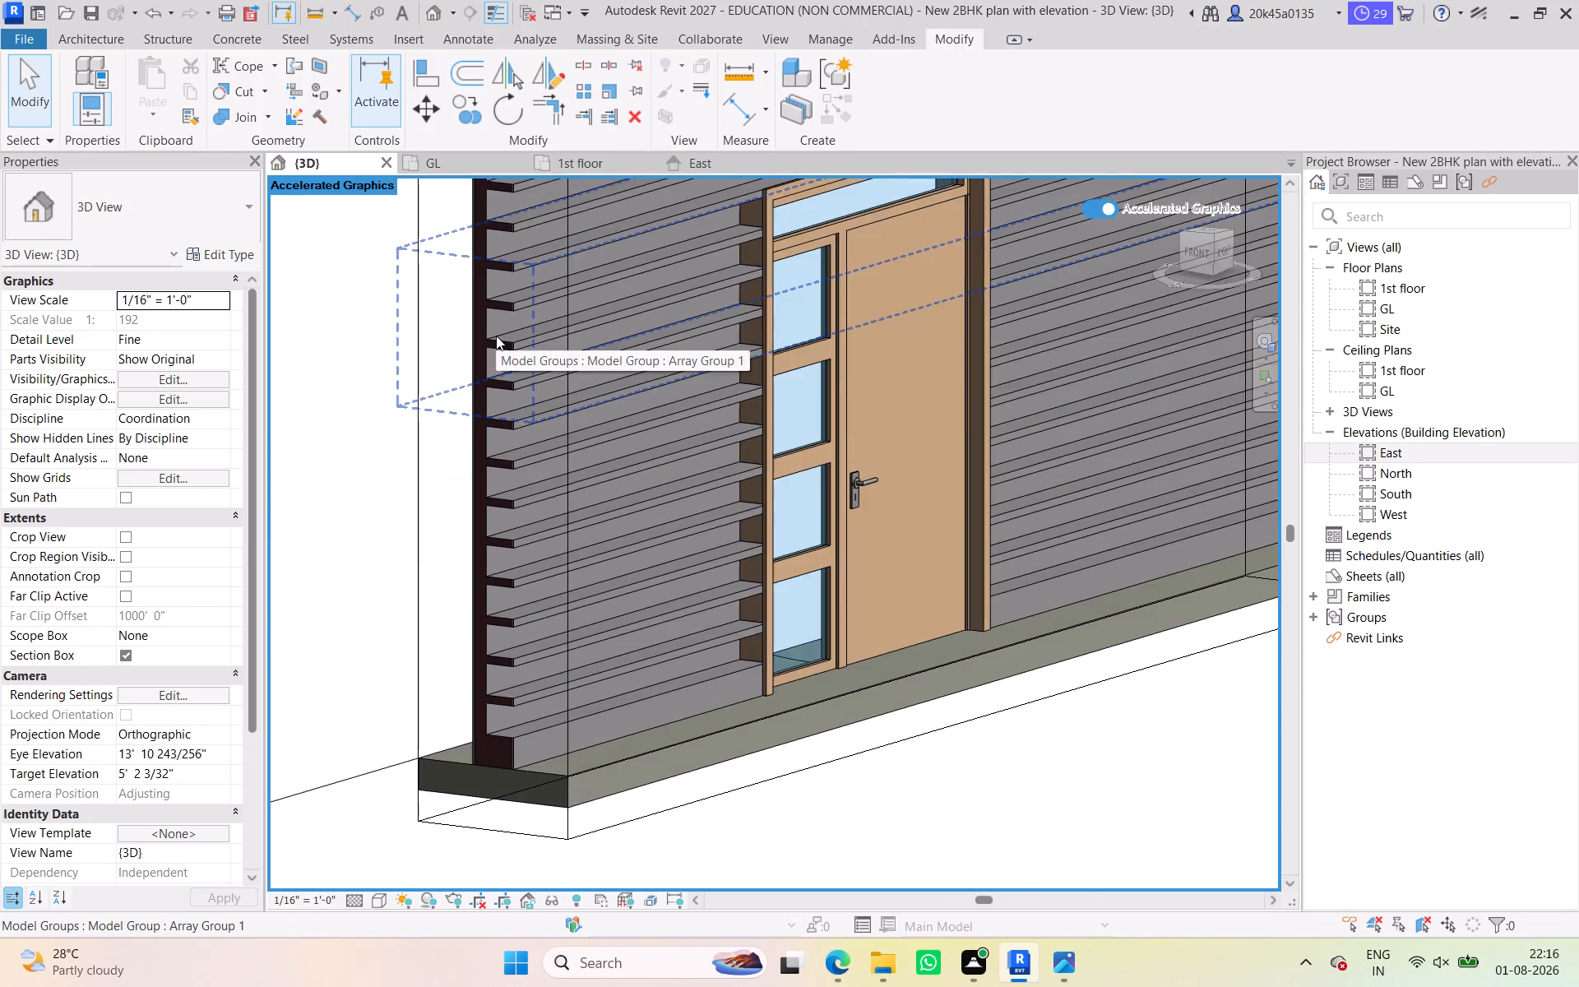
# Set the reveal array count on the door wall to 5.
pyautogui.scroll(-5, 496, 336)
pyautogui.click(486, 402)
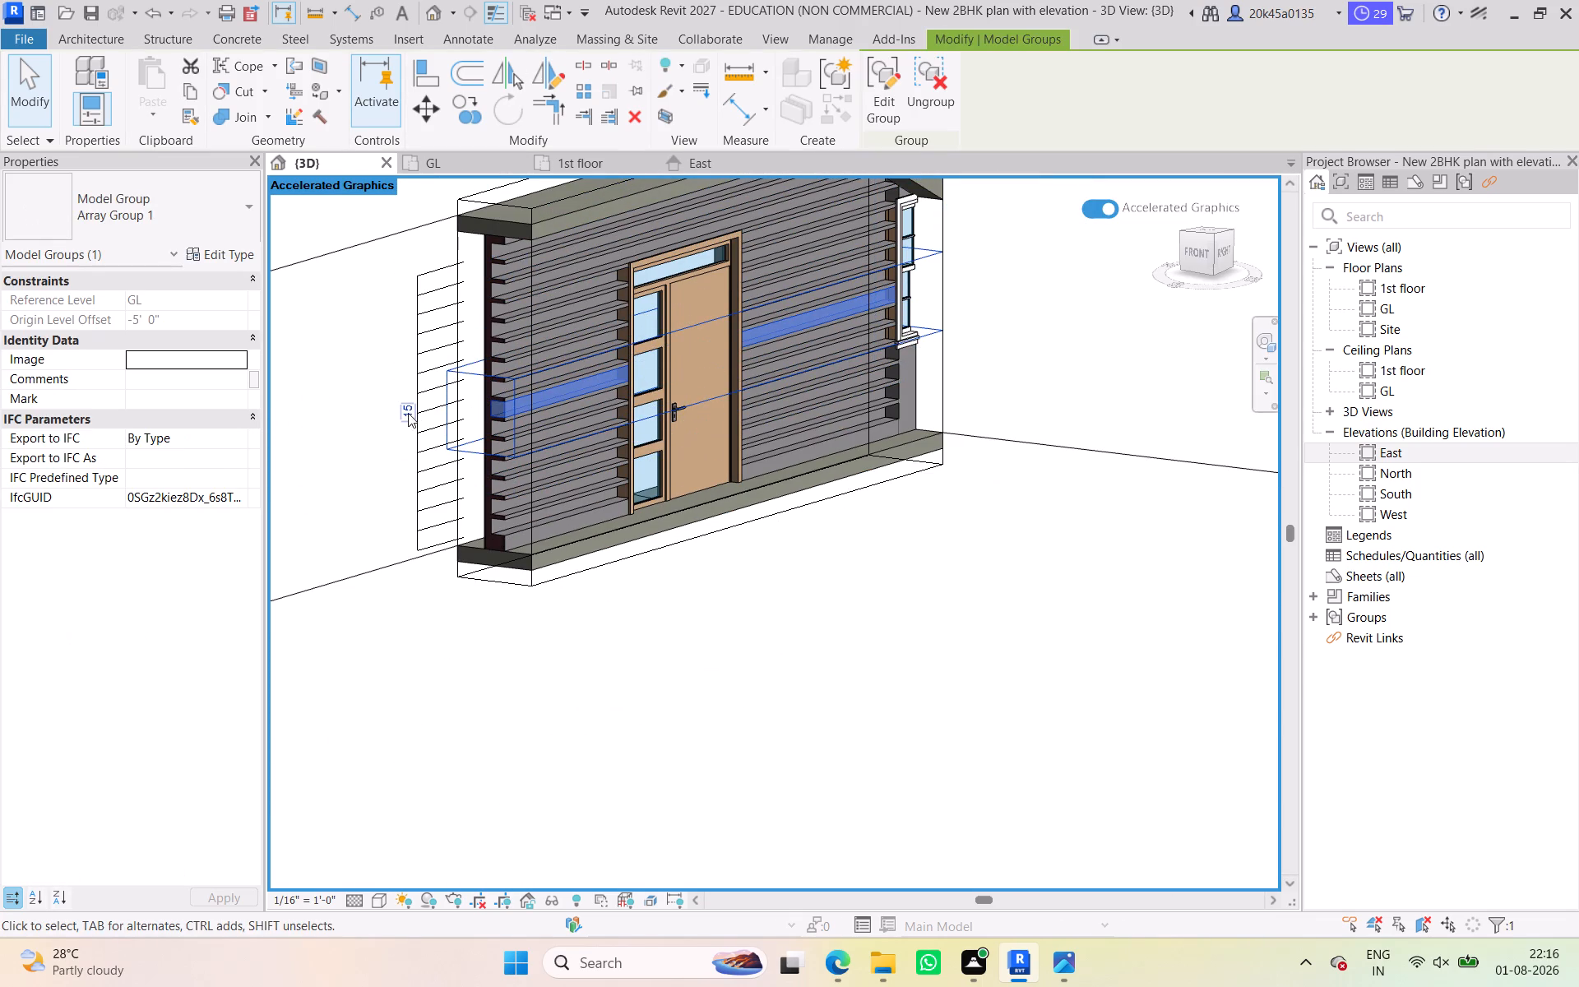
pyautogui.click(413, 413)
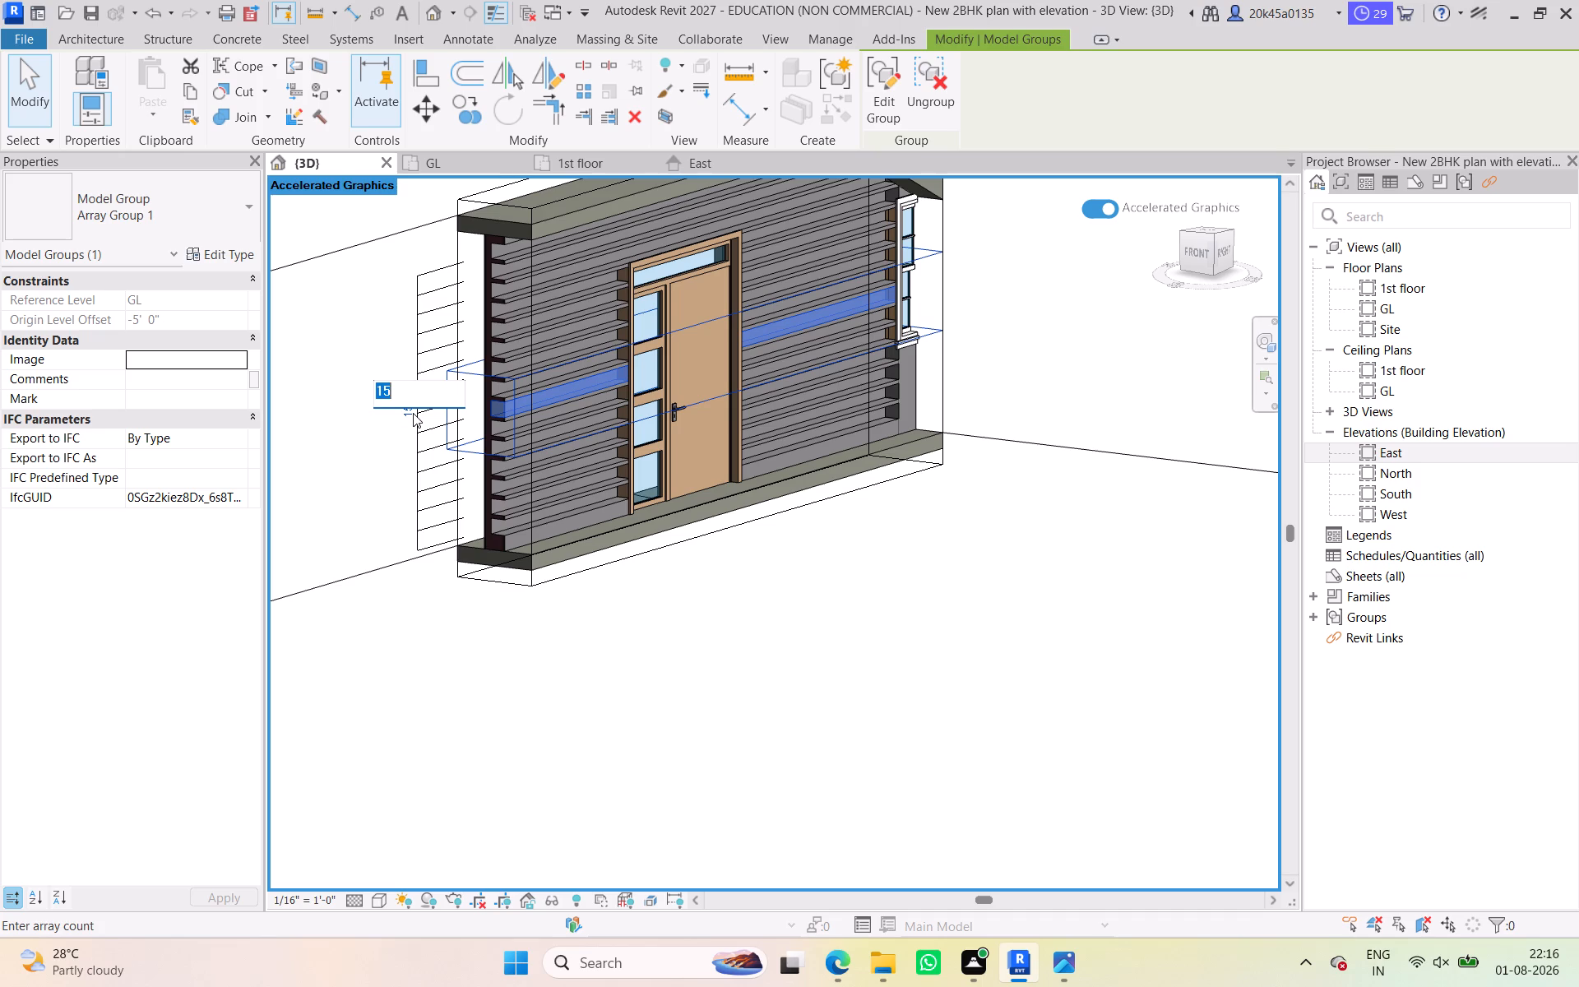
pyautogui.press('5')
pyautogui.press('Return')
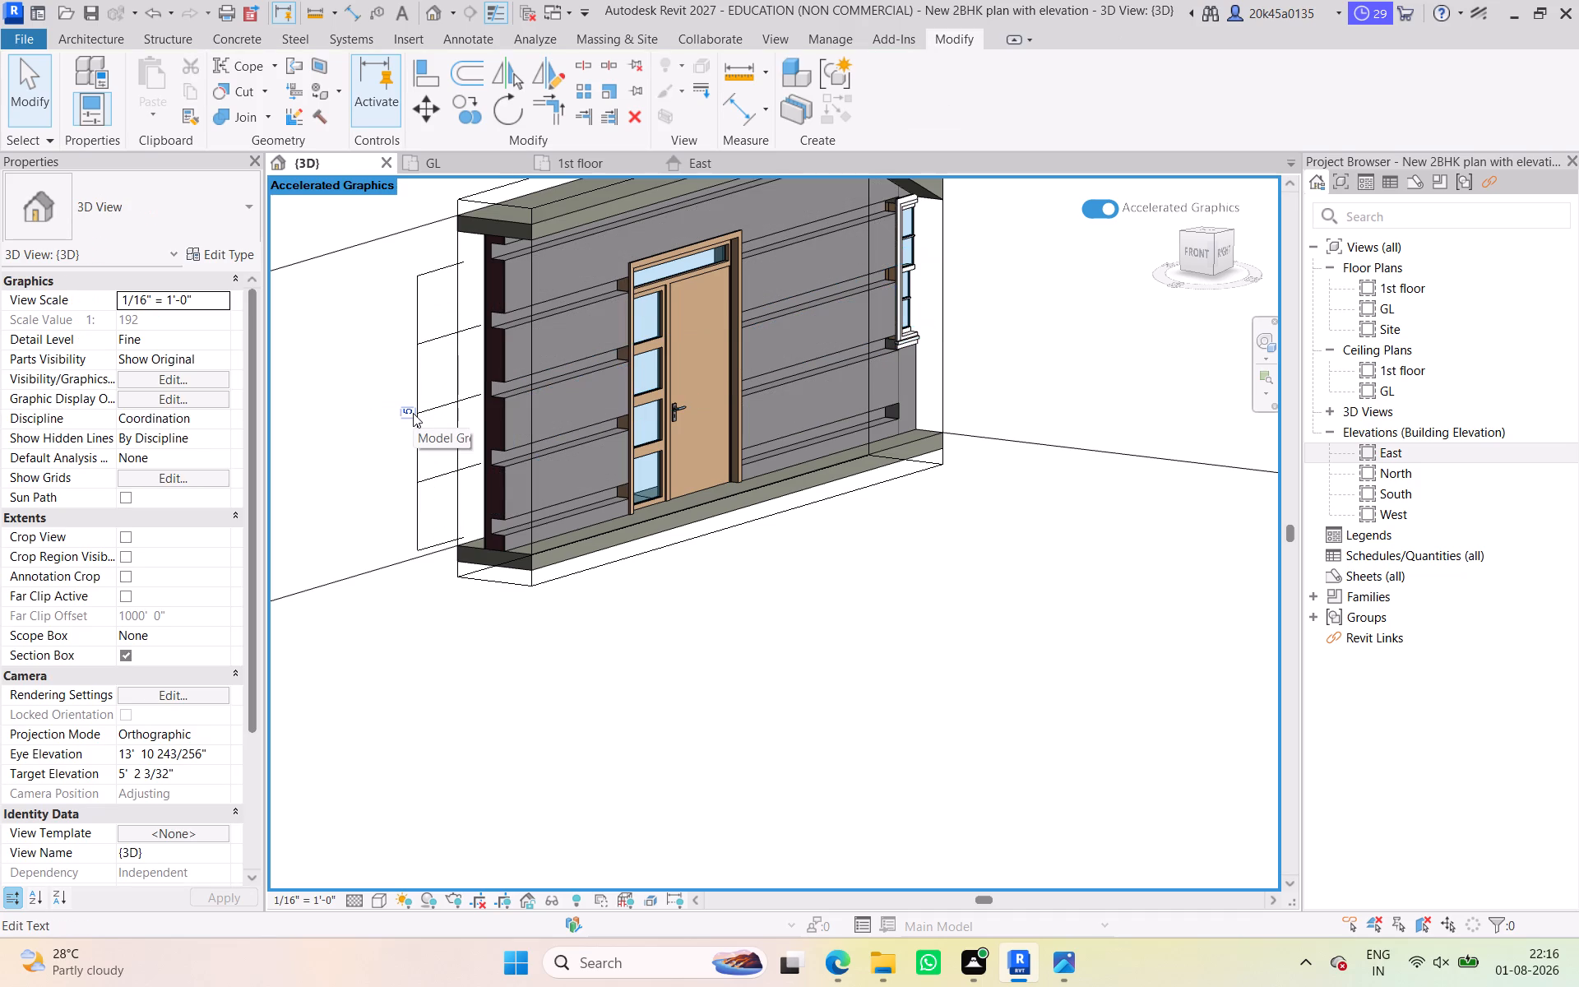
# Set the reveal array count on the door wall to 10.
pyautogui.click(413, 415)
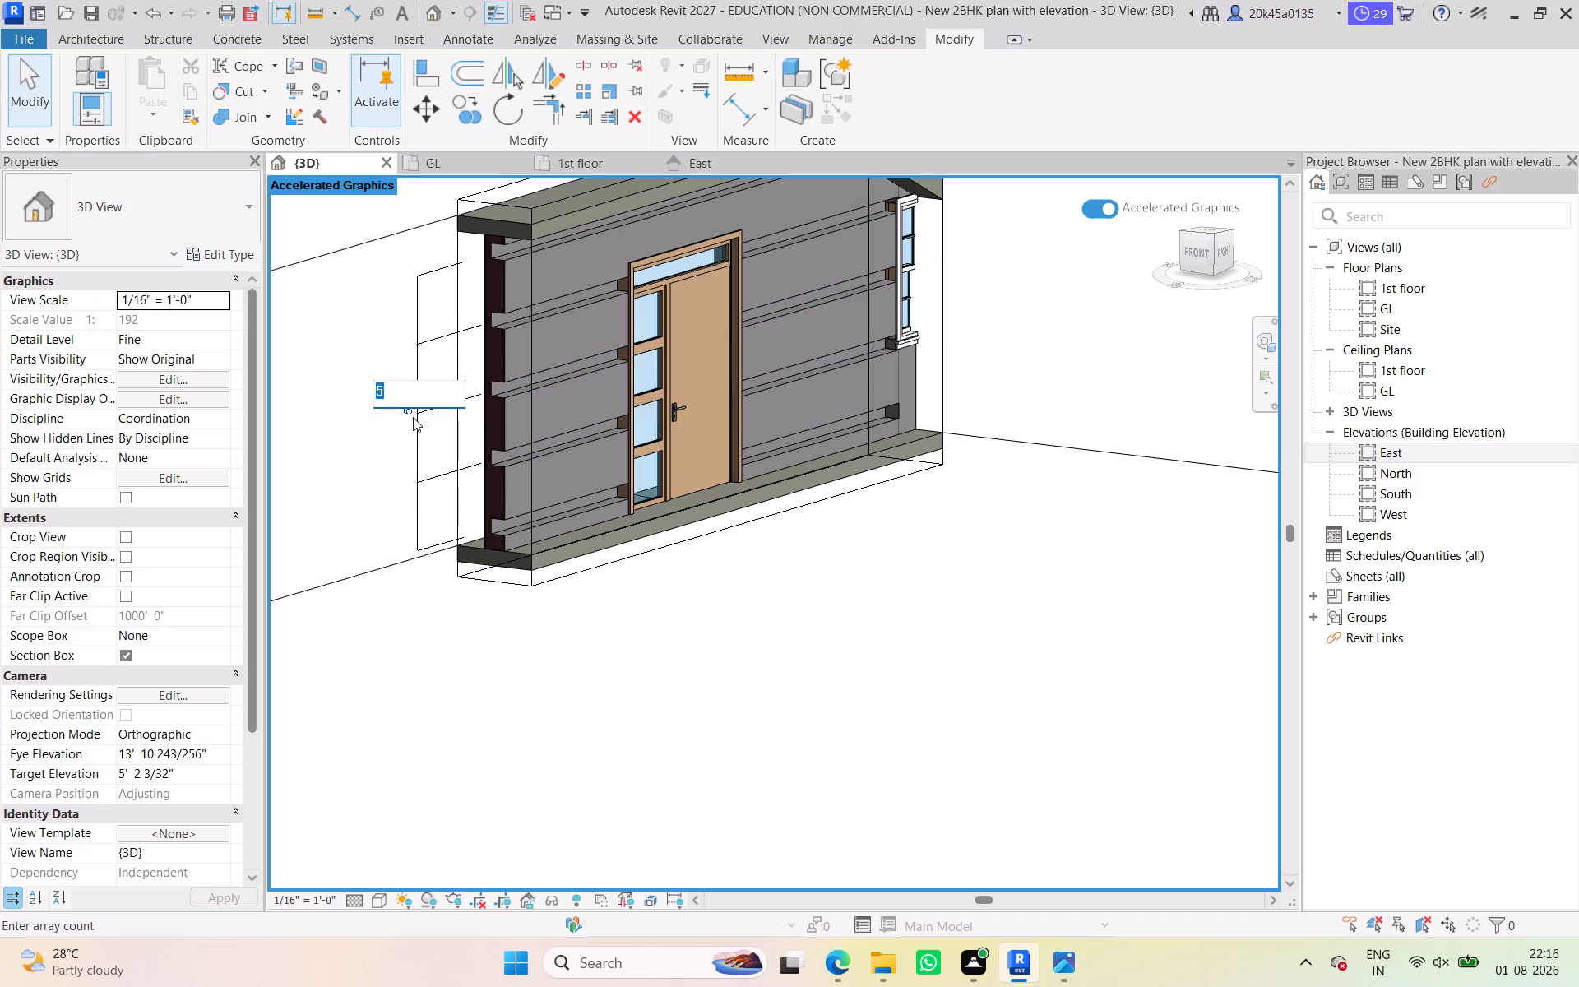
pyautogui.write('10')
pyautogui.press('Return')
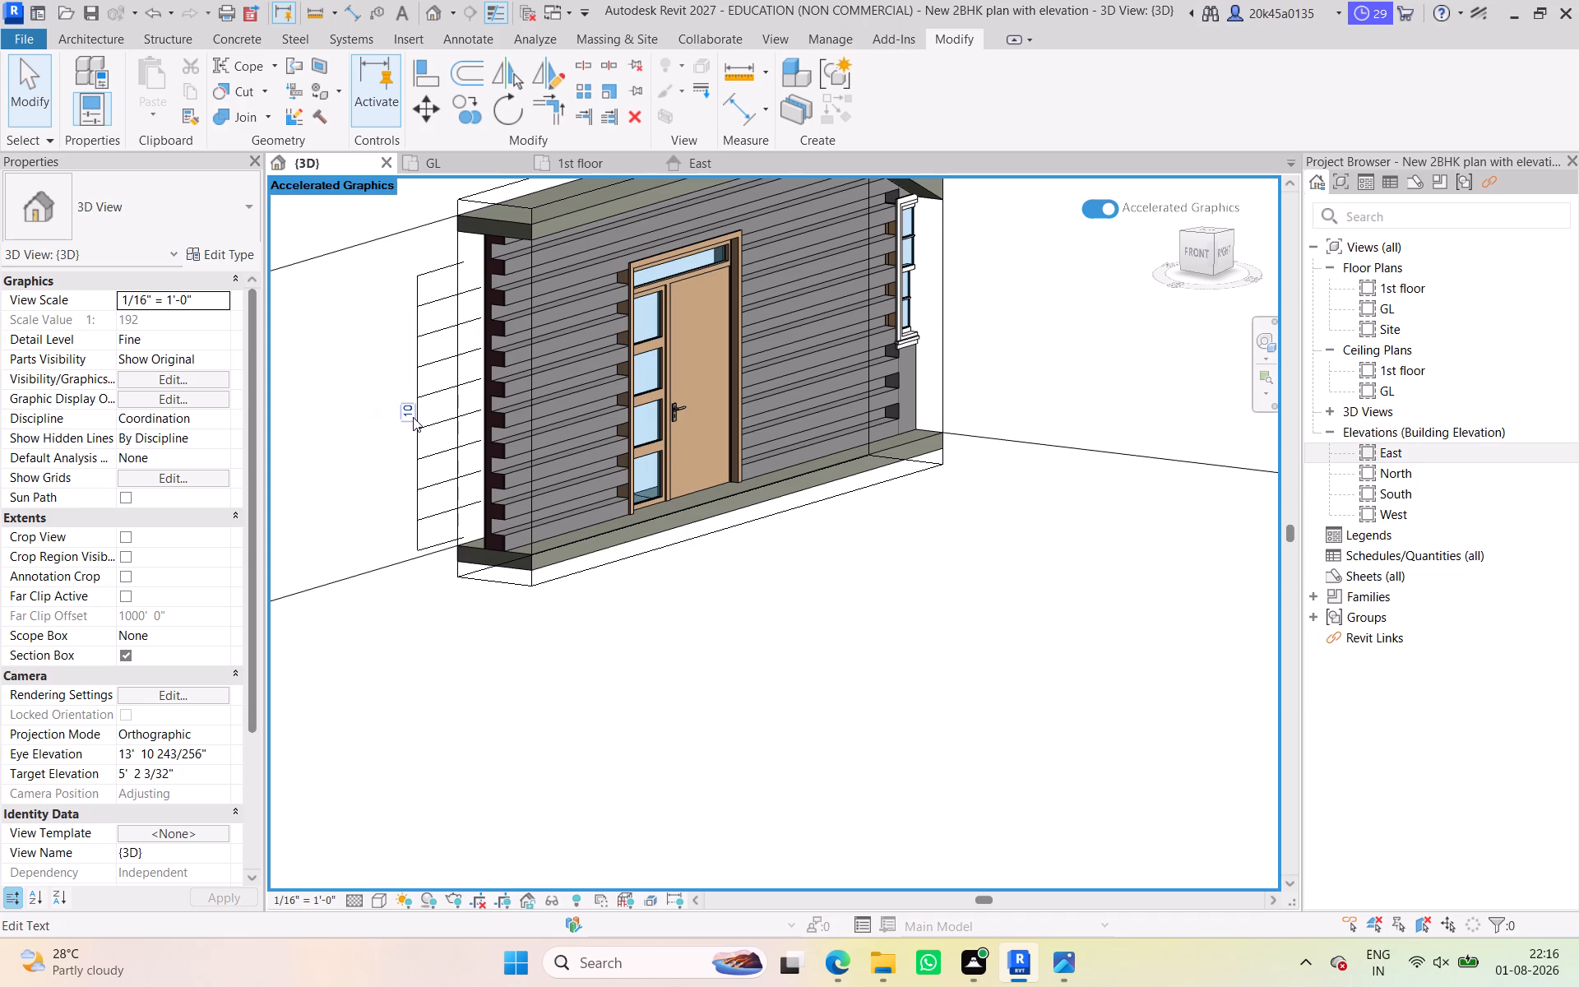
pyautogui.click(795, 694)
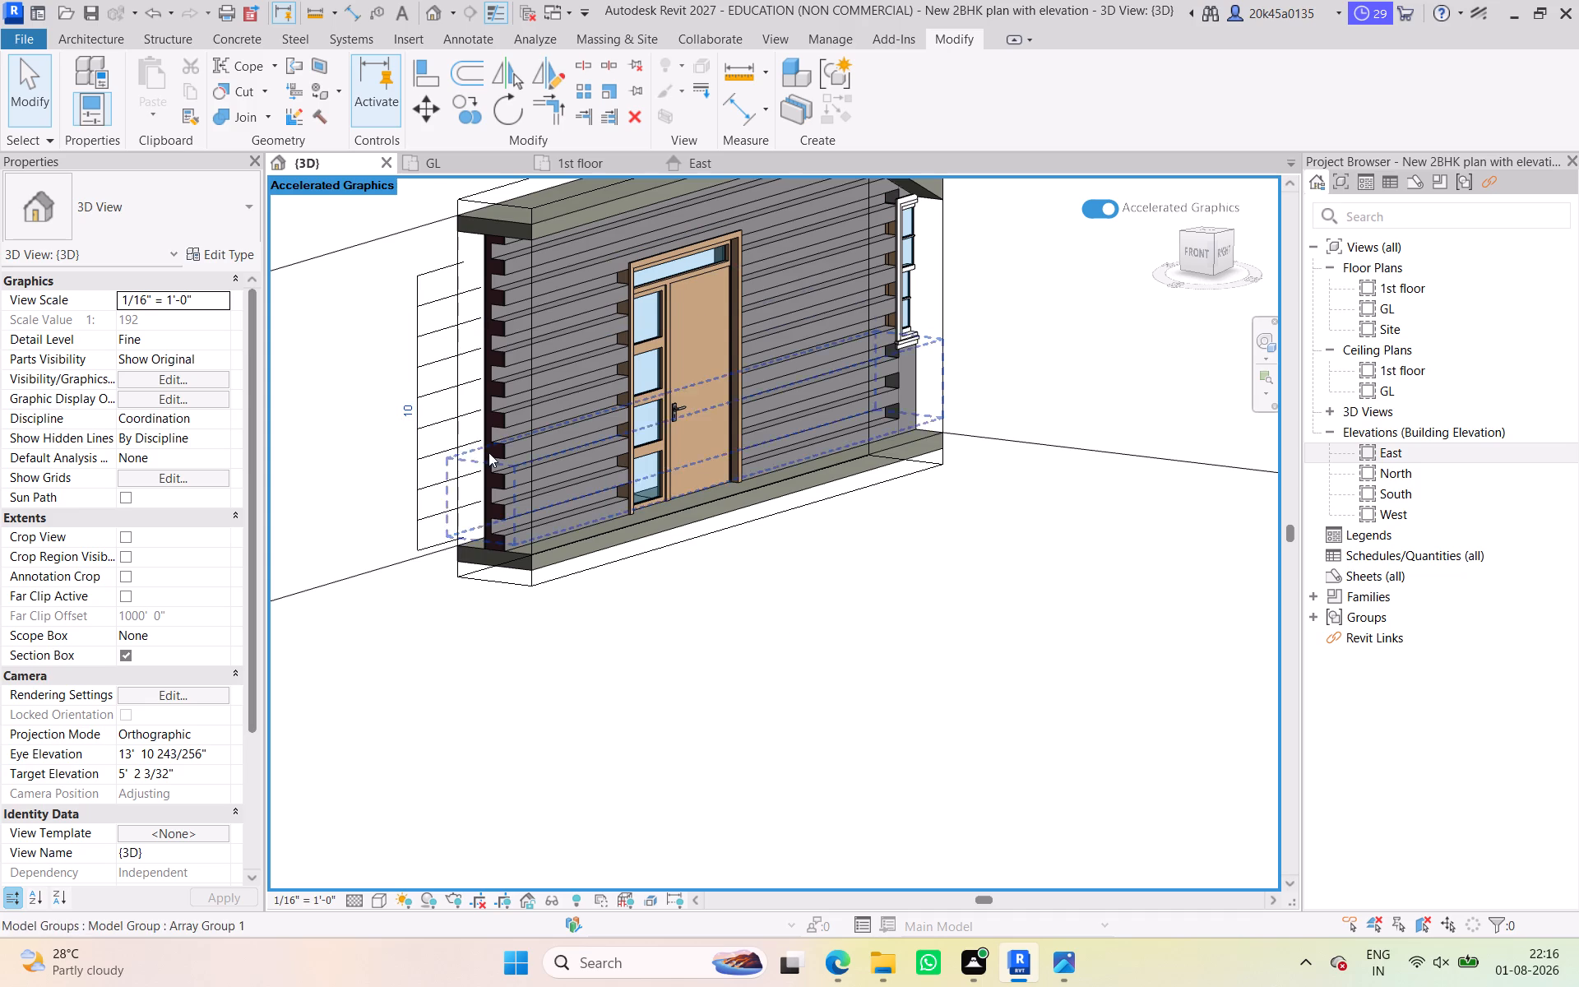
# Turn off the 3D view's section box so the whole house model is shown.
pyautogui.scroll(11, 496, 434)
pyautogui.scroll(-18, 520, 337)
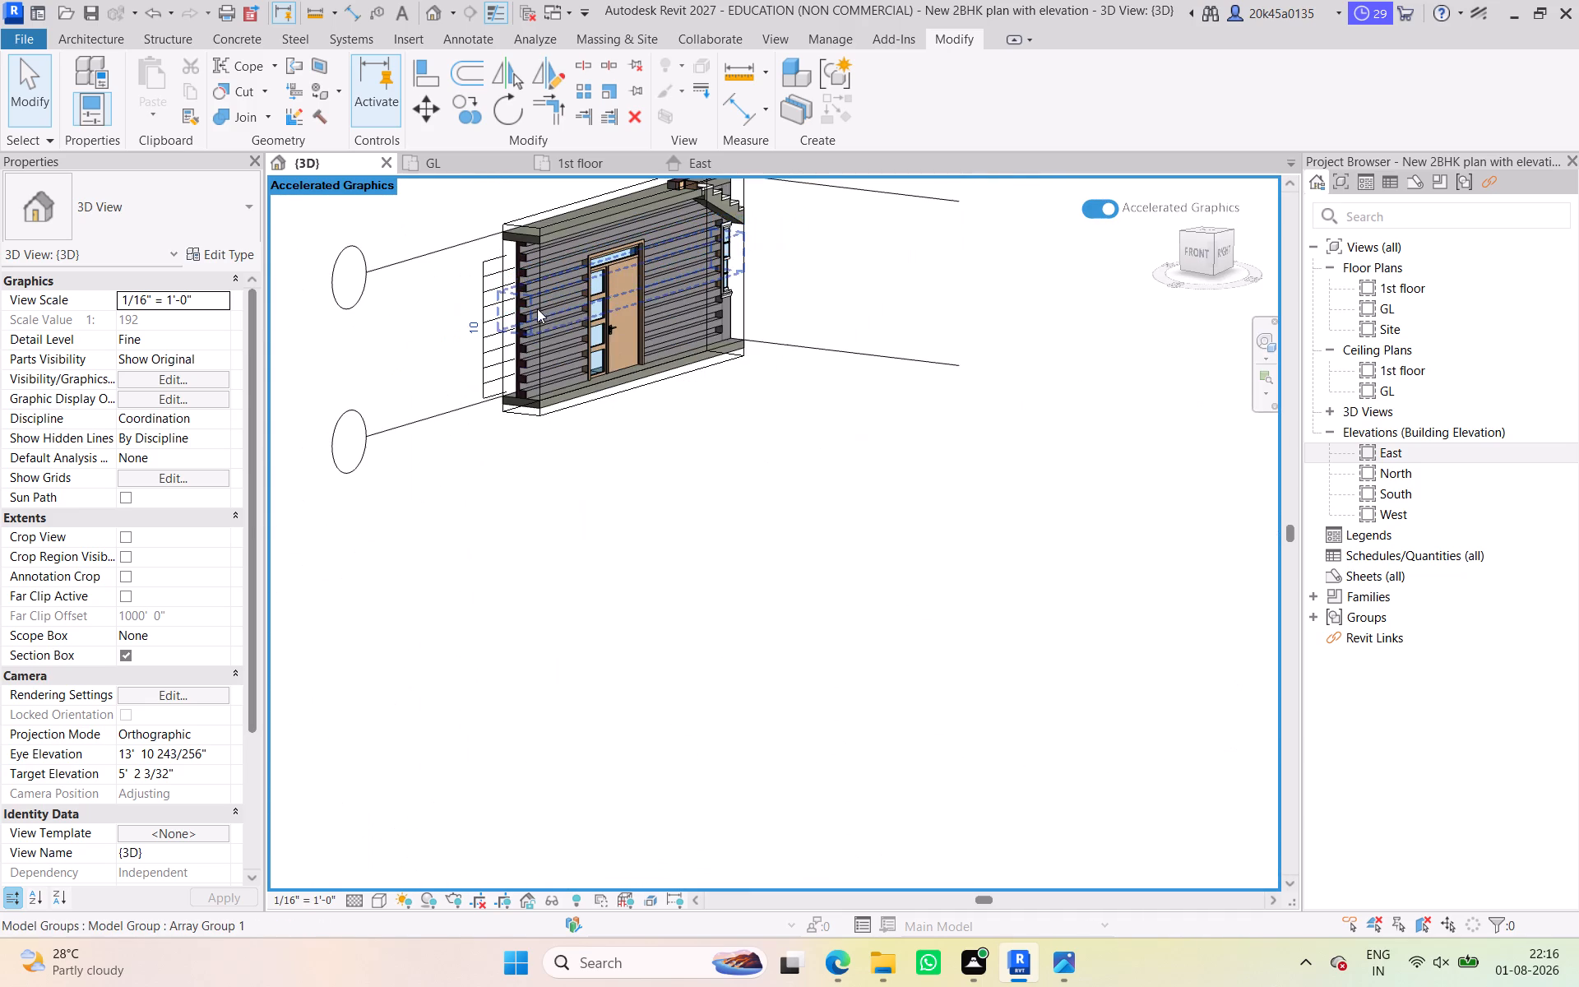
pyautogui.scroll(-1, 537, 308)
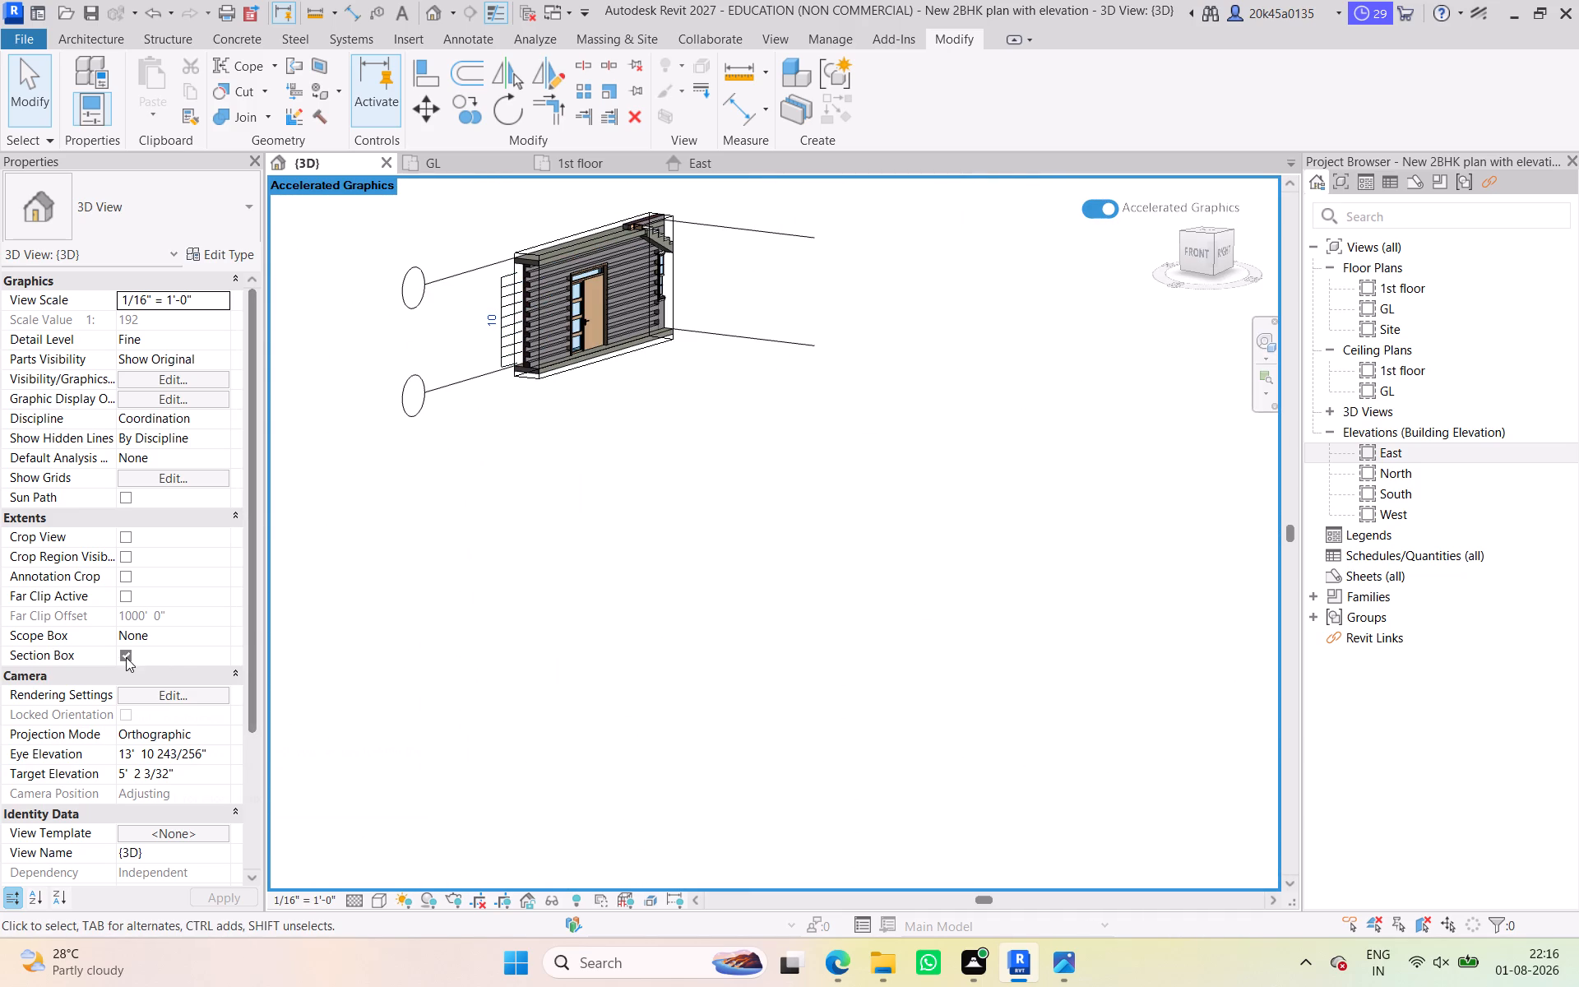
pyautogui.click(126, 657)
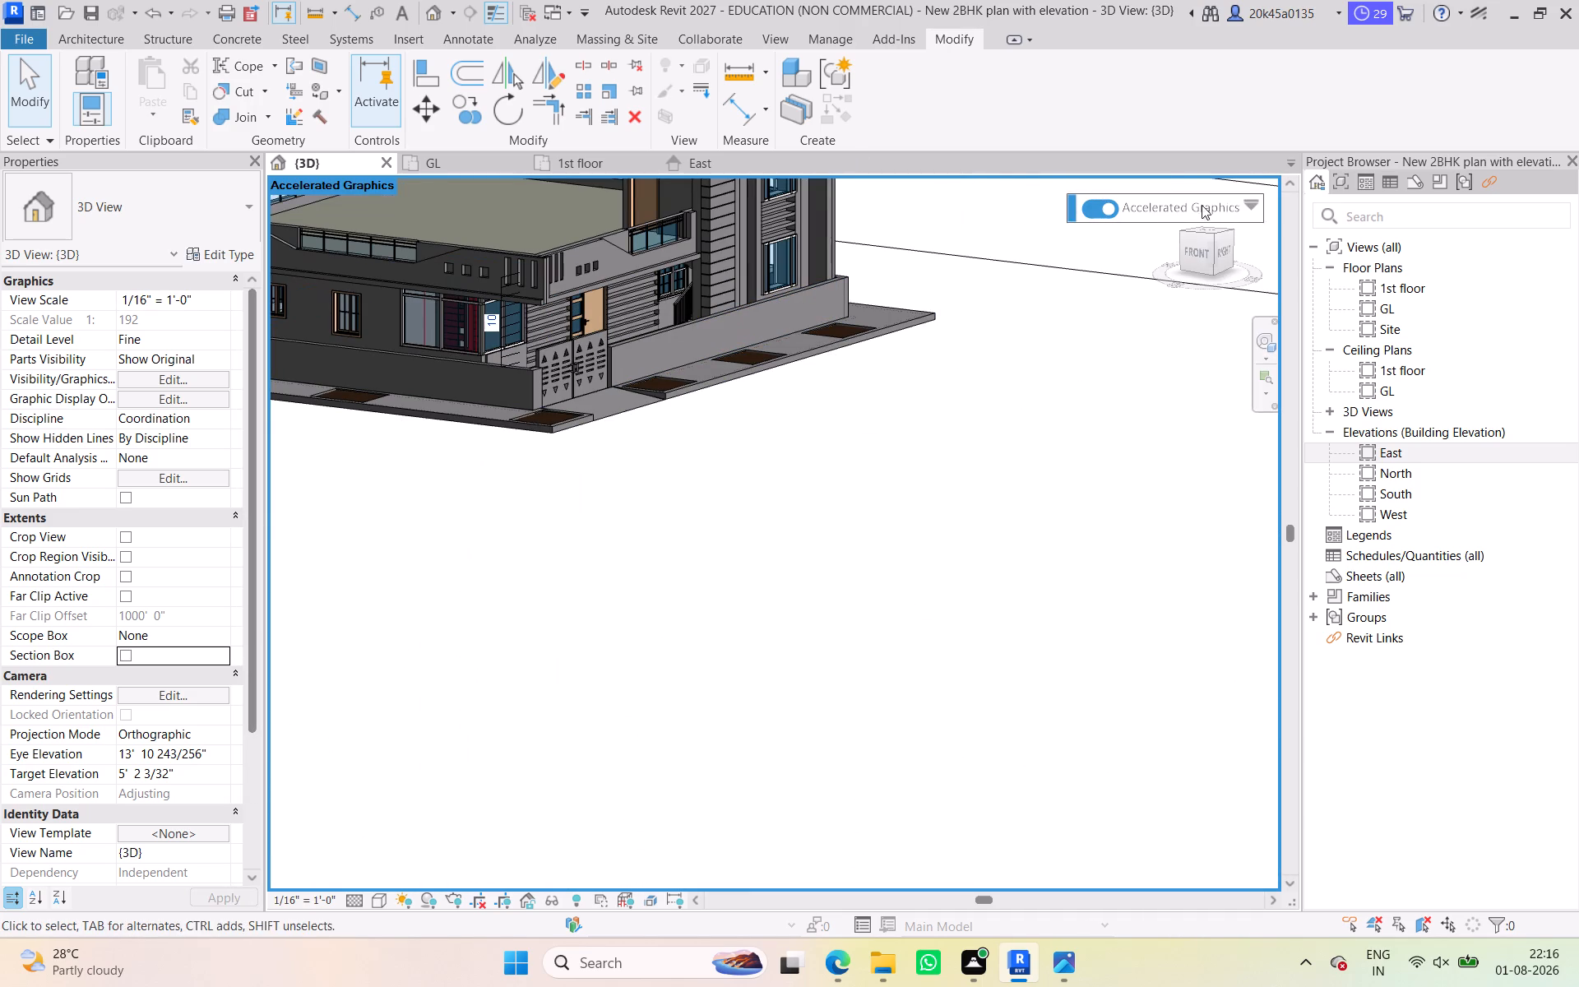
# Examine the whole house exterior from the front, right and back sides, including the grooved door wall in context.
pyautogui.moveTo(1198, 262); pyautogui.dragTo(889, 250)
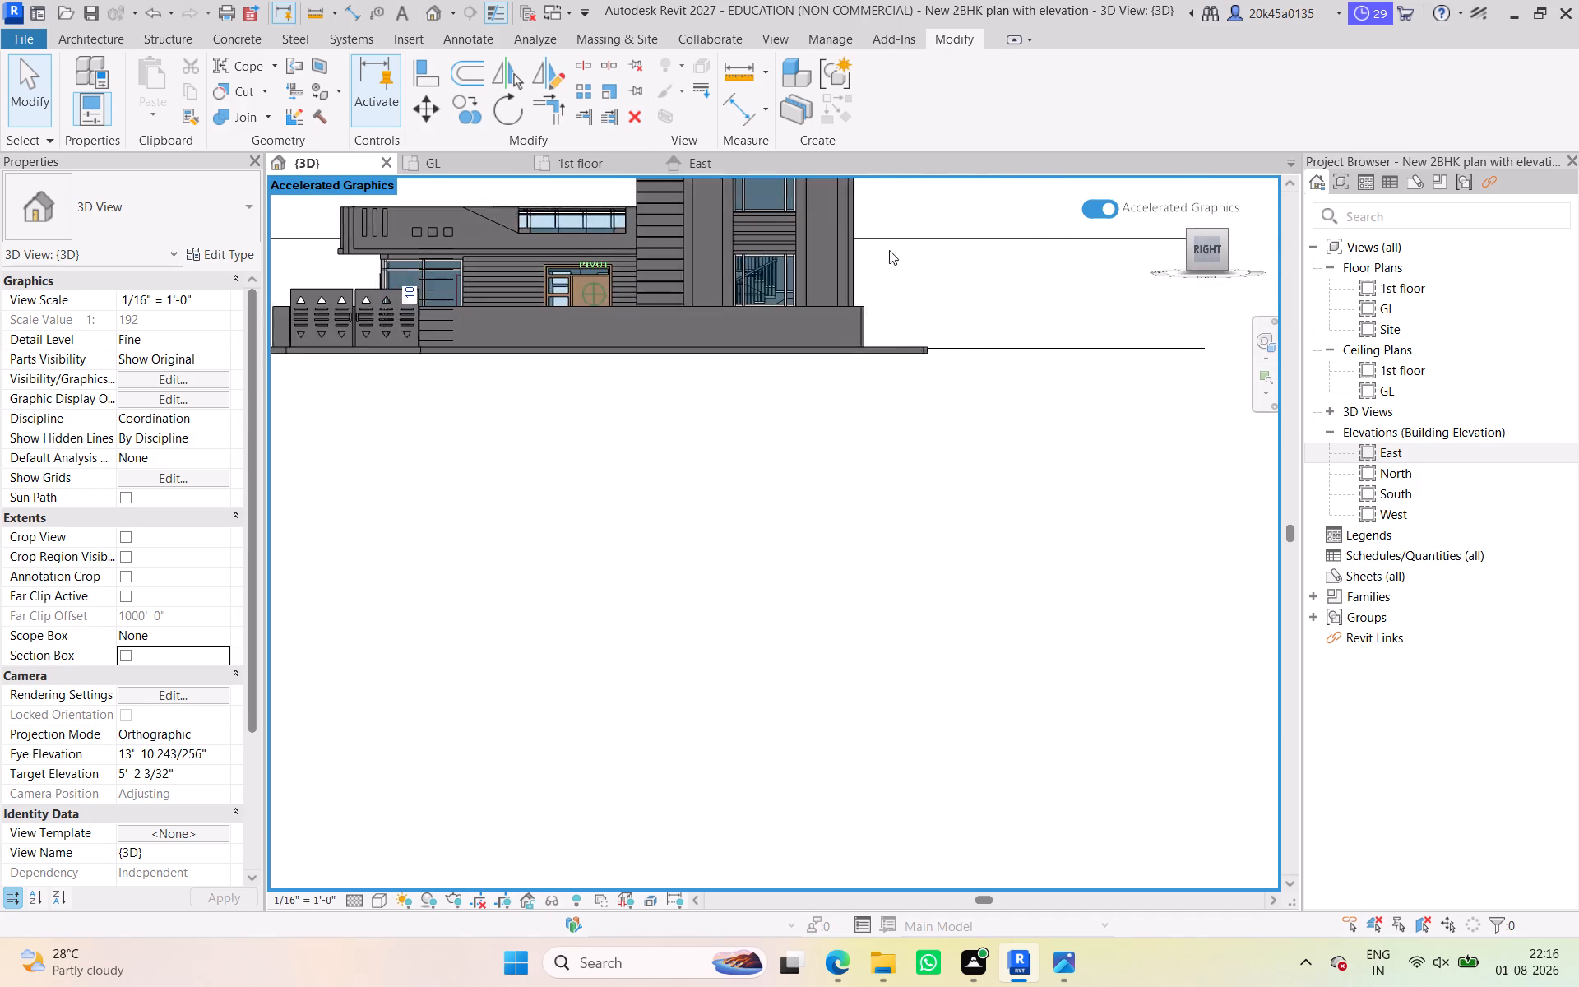
pyautogui.moveTo(889, 250); pyautogui.dragTo(1159, 309)
pyautogui.scroll(6, 678, 238)
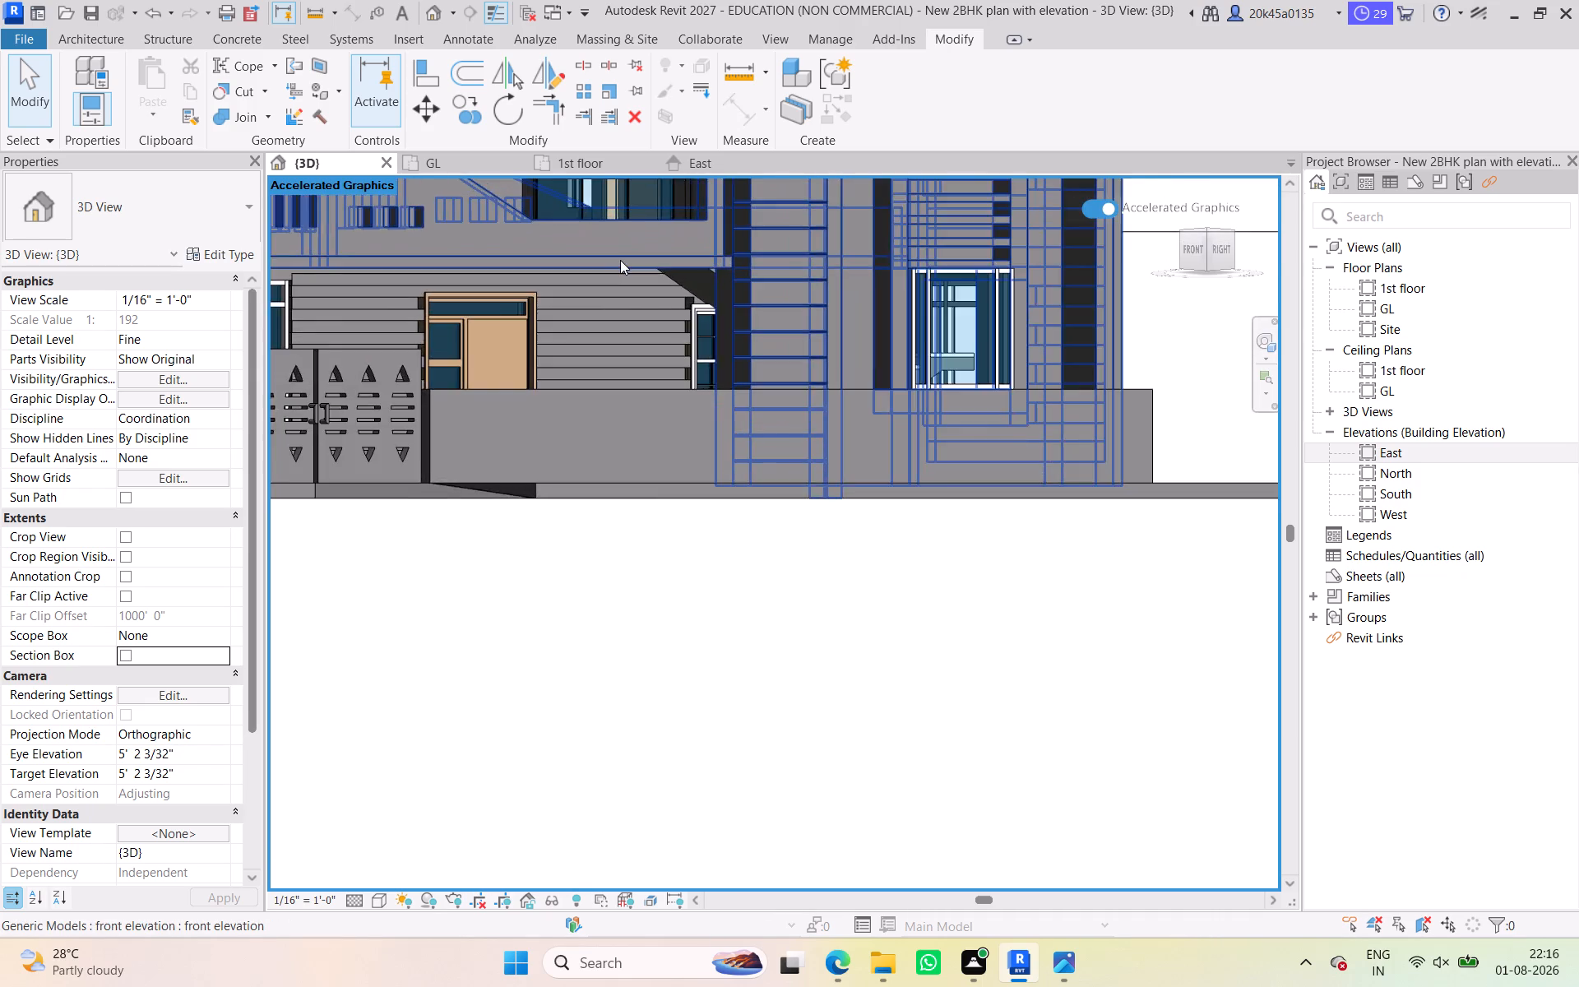
pyautogui.scroll(-7, 620, 260)
pyautogui.moveTo(1217, 251); pyautogui.dragTo(1001, 288)
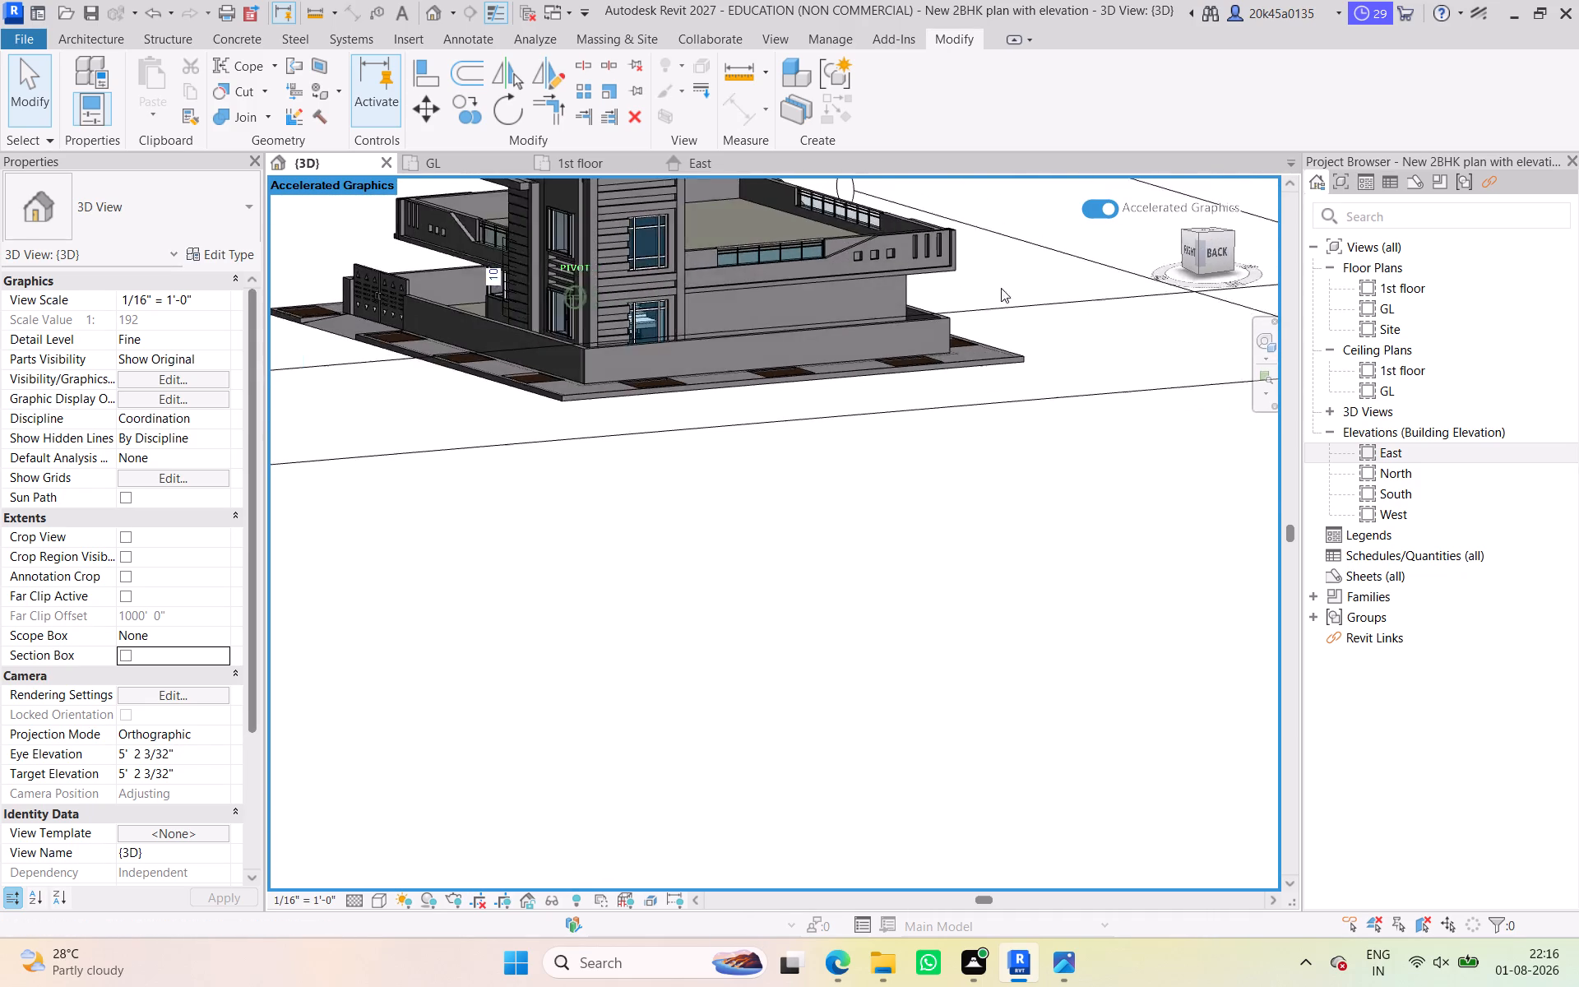
pyautogui.moveTo(1001, 288); pyautogui.dragTo(1030, 293)
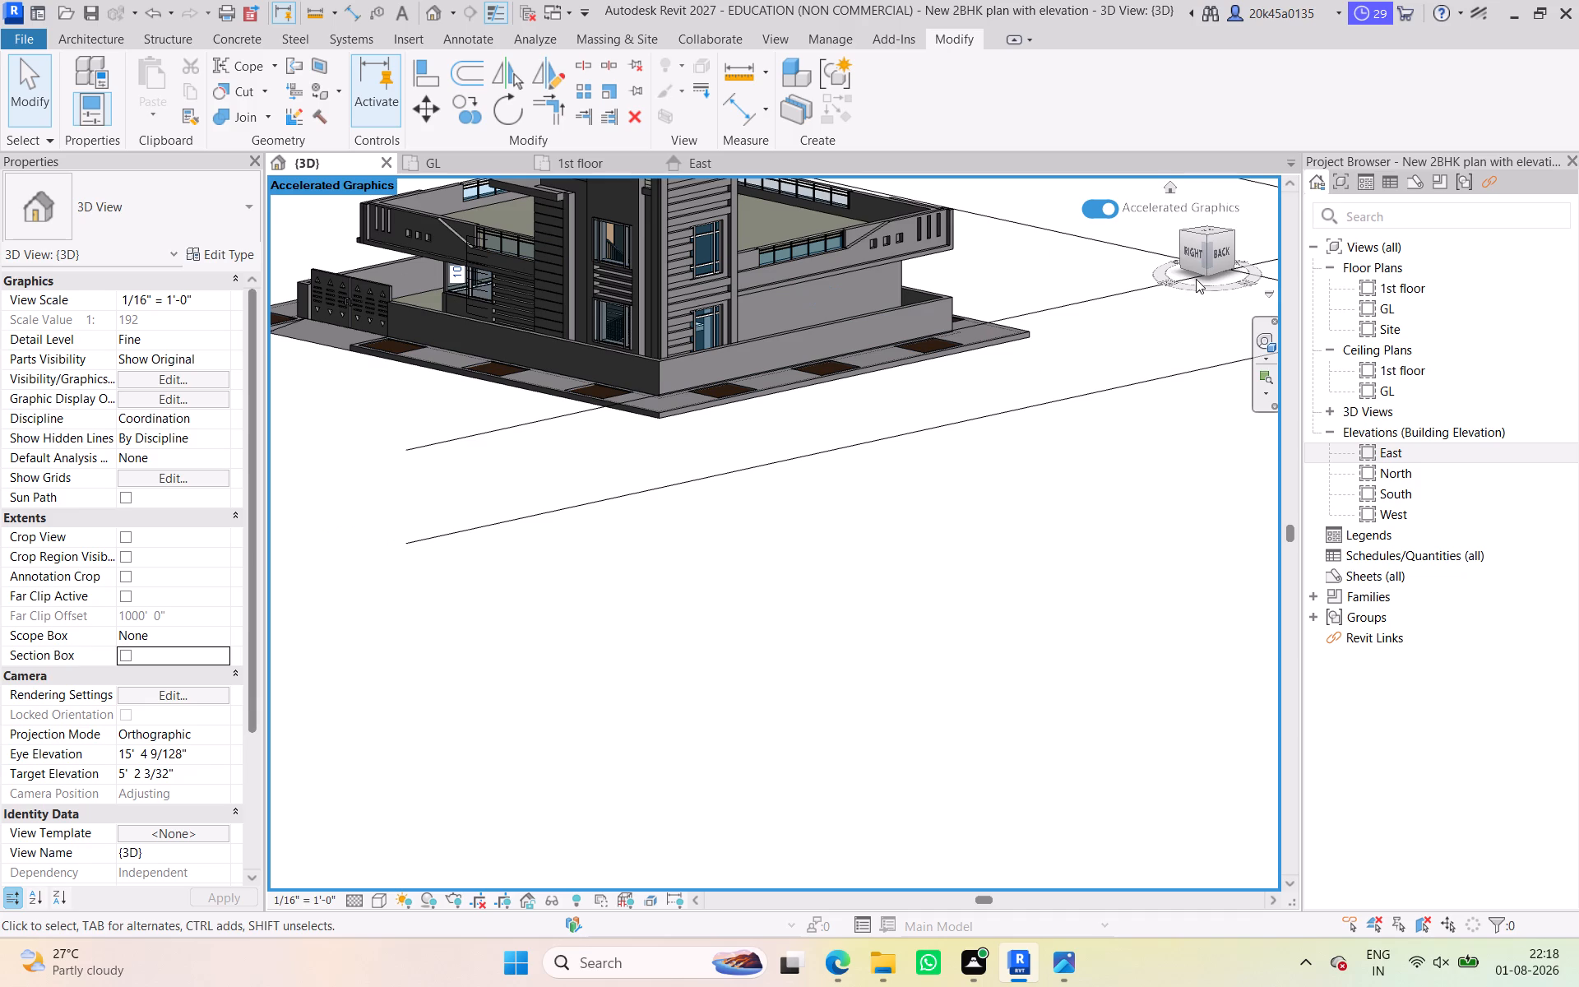
pyautogui.scroll(-2, 988, 504)
pyautogui.moveTo(1019, 546); pyautogui.dragTo(1129, 707, button='middle')
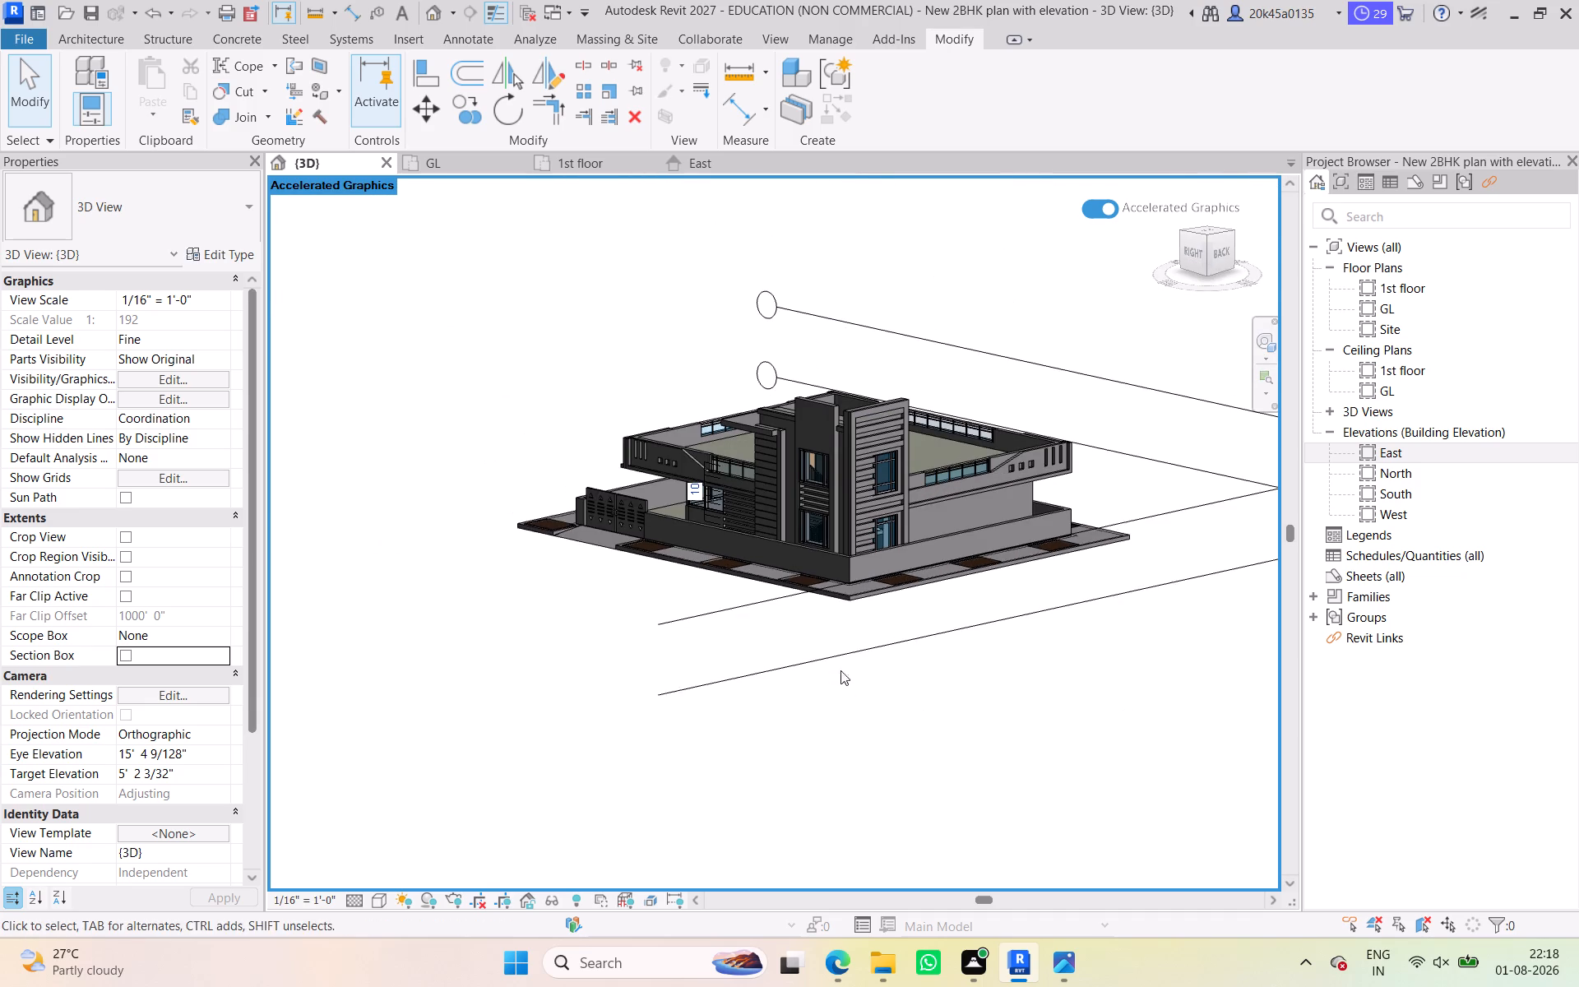
pyautogui.scroll(1, 805, 574)
pyautogui.moveTo(812, 587); pyautogui.dragTo(844, 655, button='middle')
pyautogui.moveTo(1195, 257); pyautogui.dragTo(1260, 268)
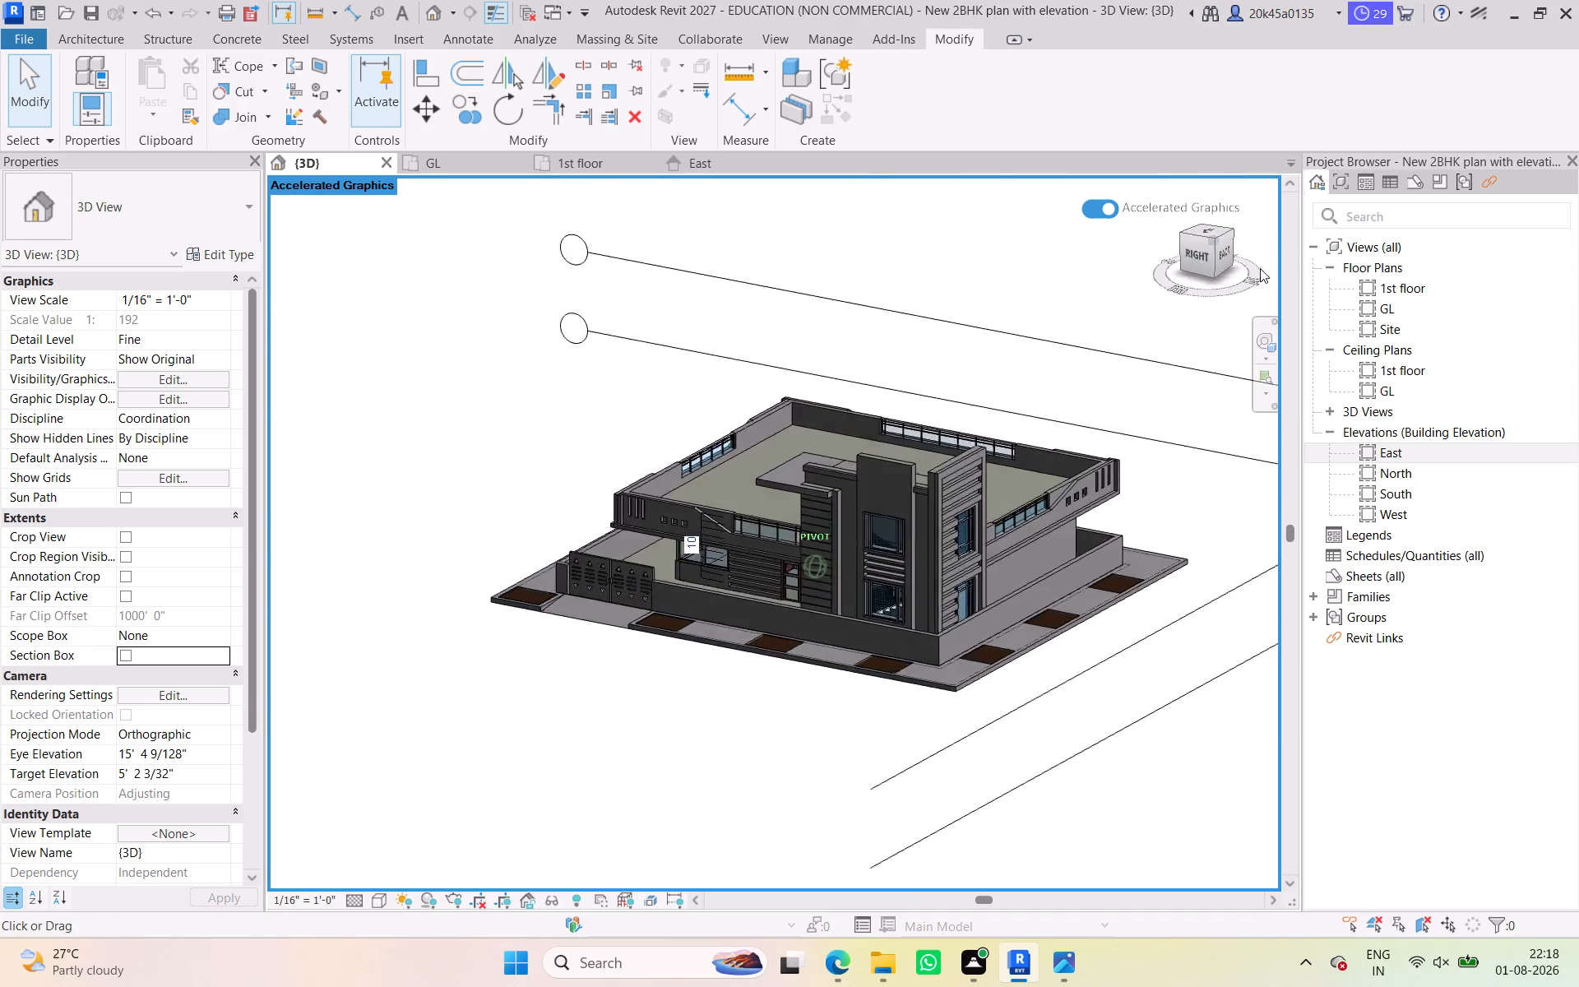
pyautogui.moveTo(1260, 268); pyautogui.dragTo(1178, 277)
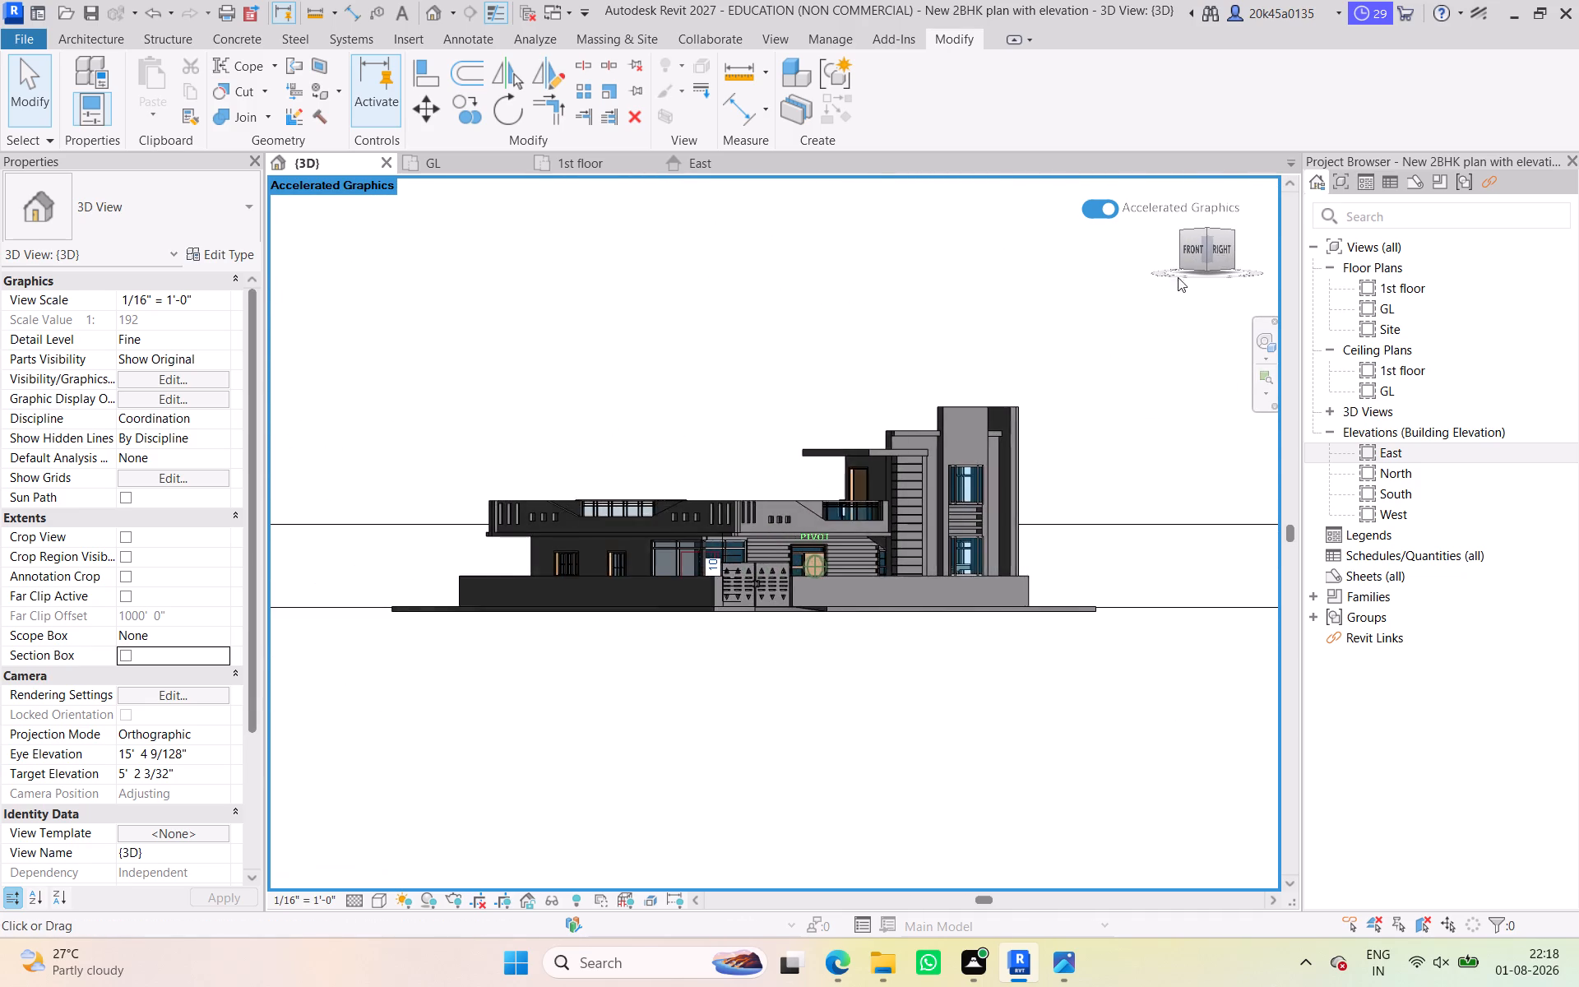
# Render the whole house from its raised front-right corner at Medium quality with printer resolution at 150 DPI.
pyautogui.moveTo(1178, 277); pyautogui.dragTo(1174, 333)
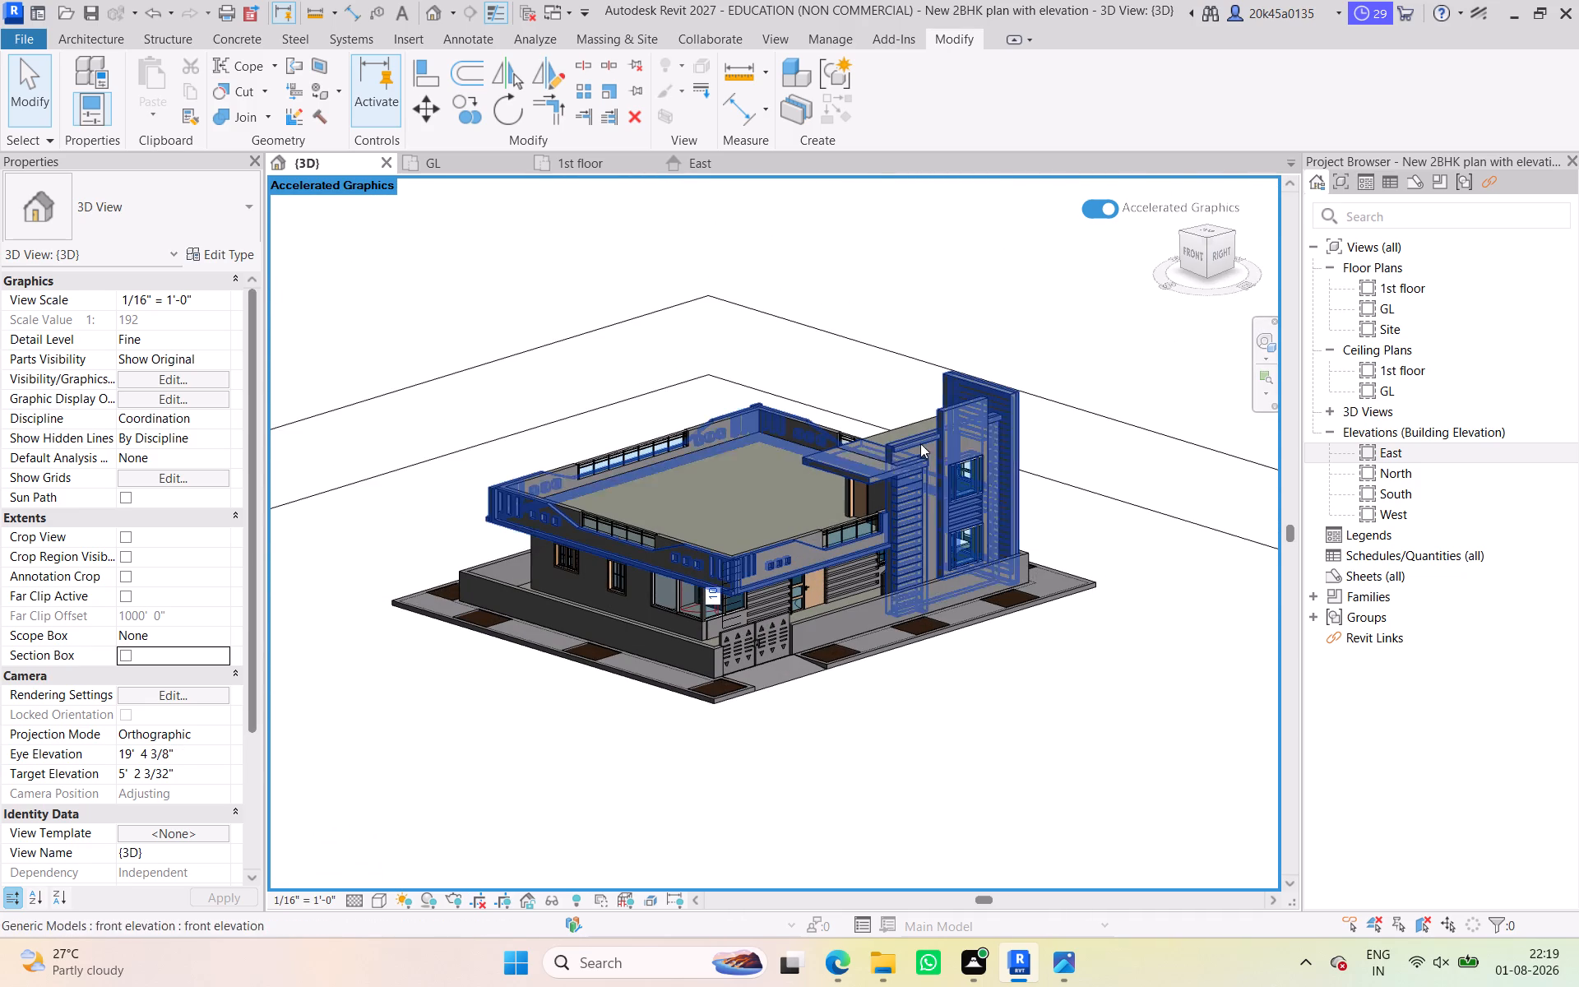
pyautogui.scroll(1, 725, 662)
pyautogui.moveTo(702, 747); pyautogui.dragTo(667, 816, button='middle')
pyautogui.scroll(1, 670, 785)
pyautogui.moveTo(676, 792); pyautogui.dragTo(689, 832, button='middle')
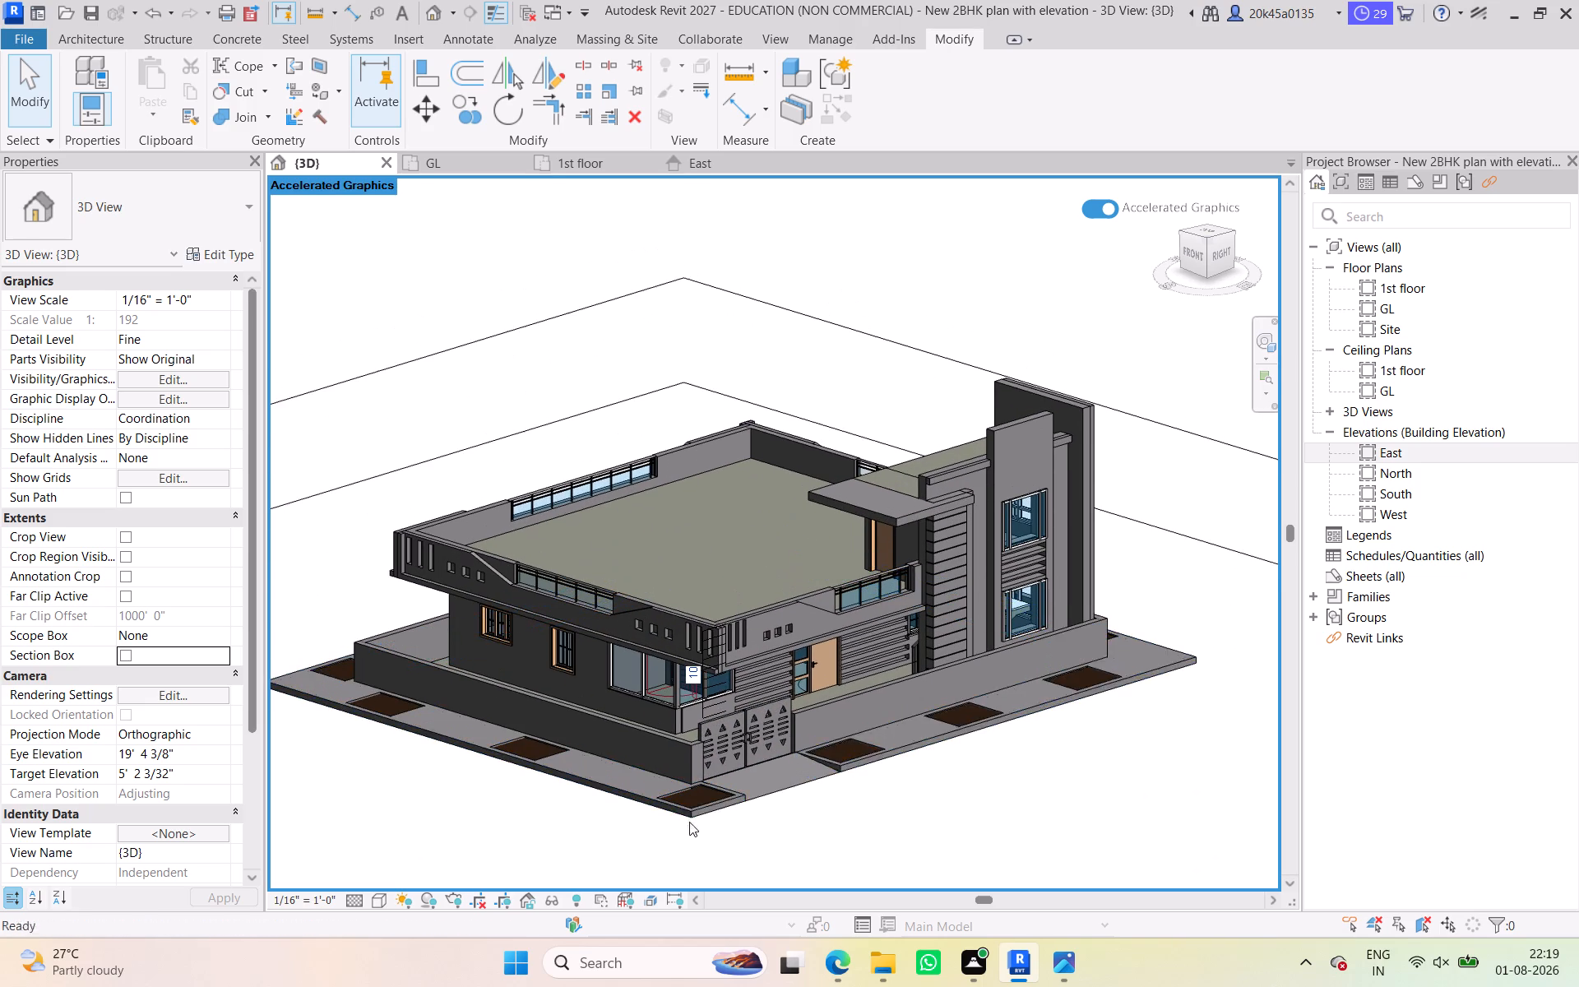
pyautogui.scroll(1, 692, 800)
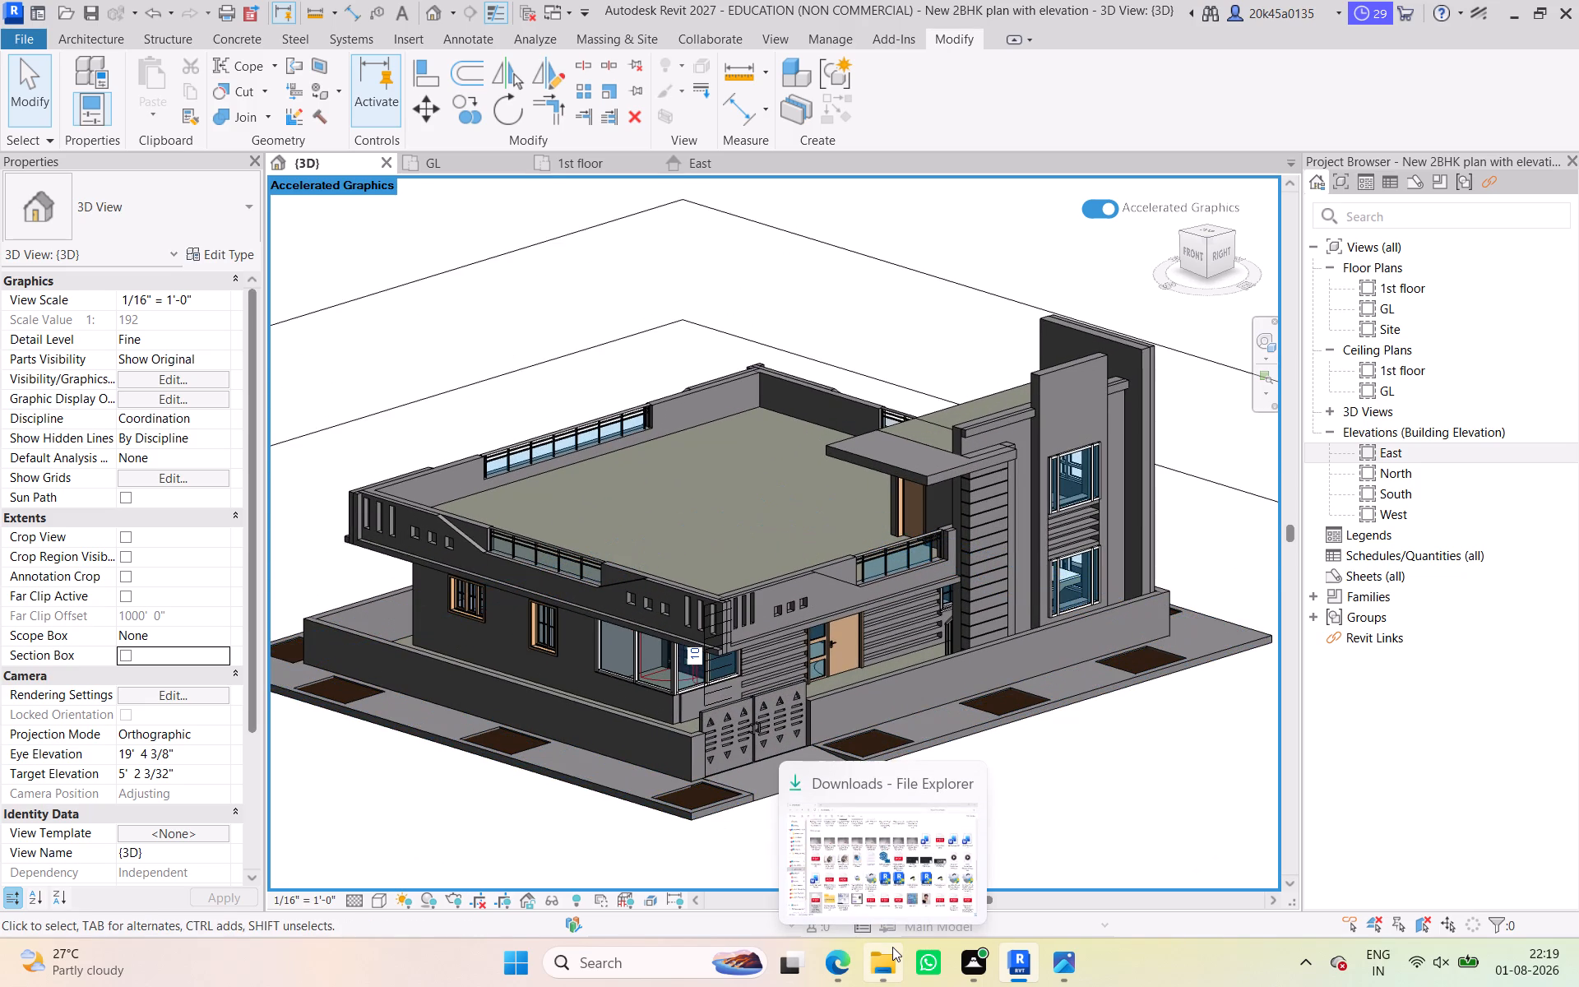
pyautogui.write('RR')
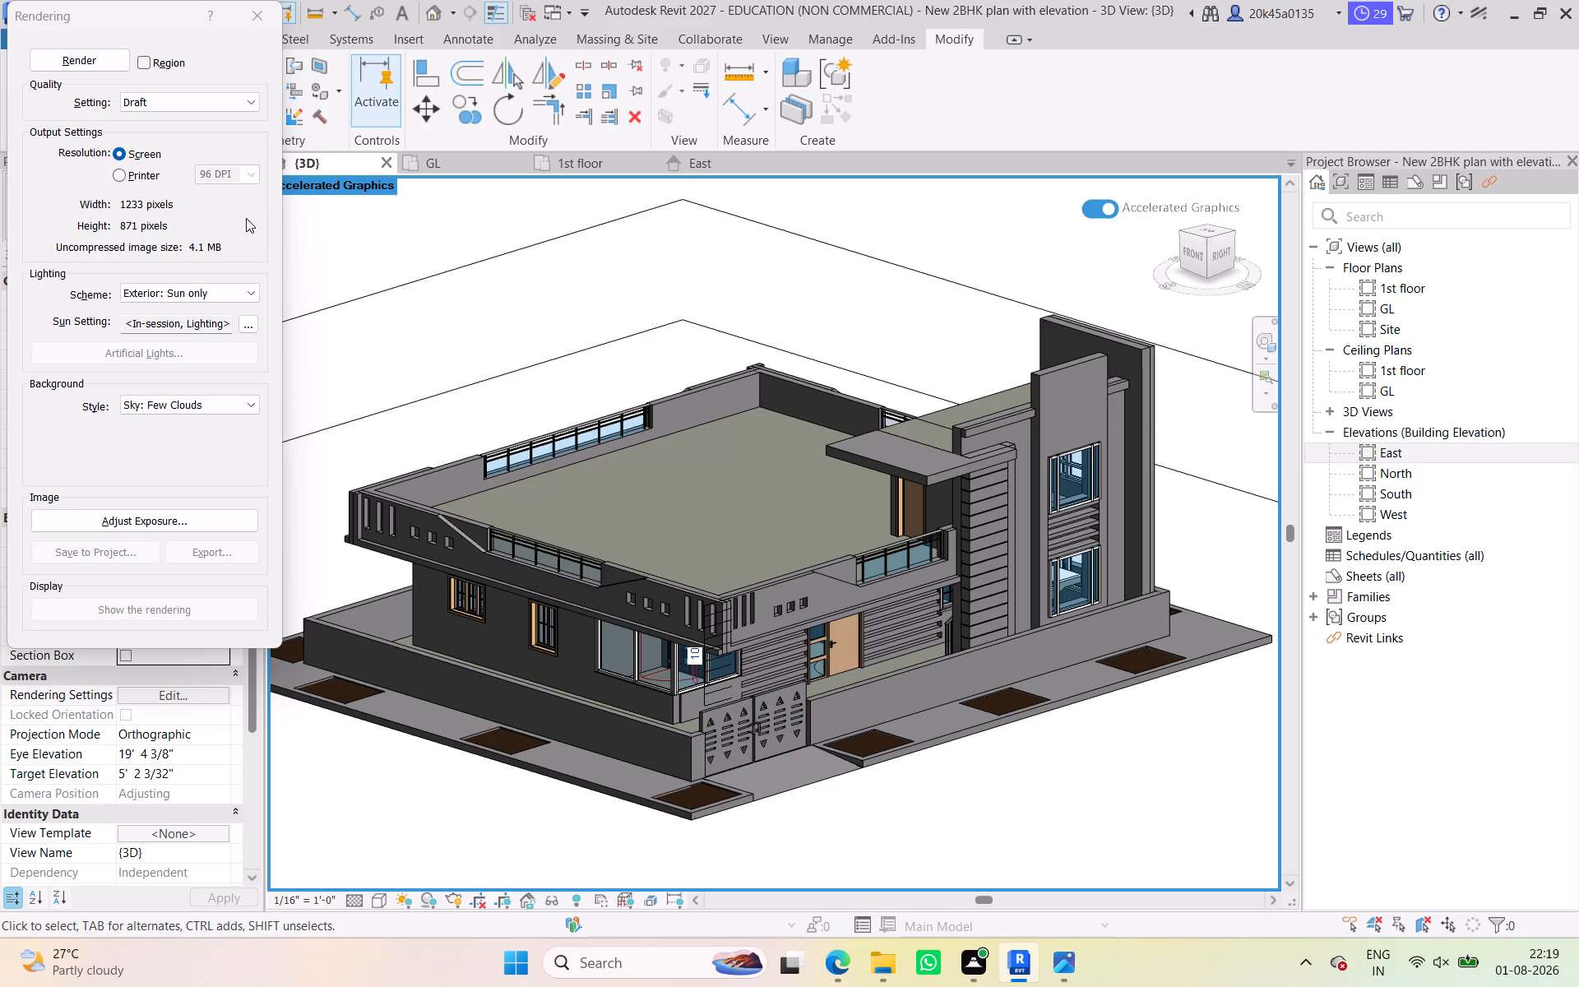
pyautogui.click(235, 104)
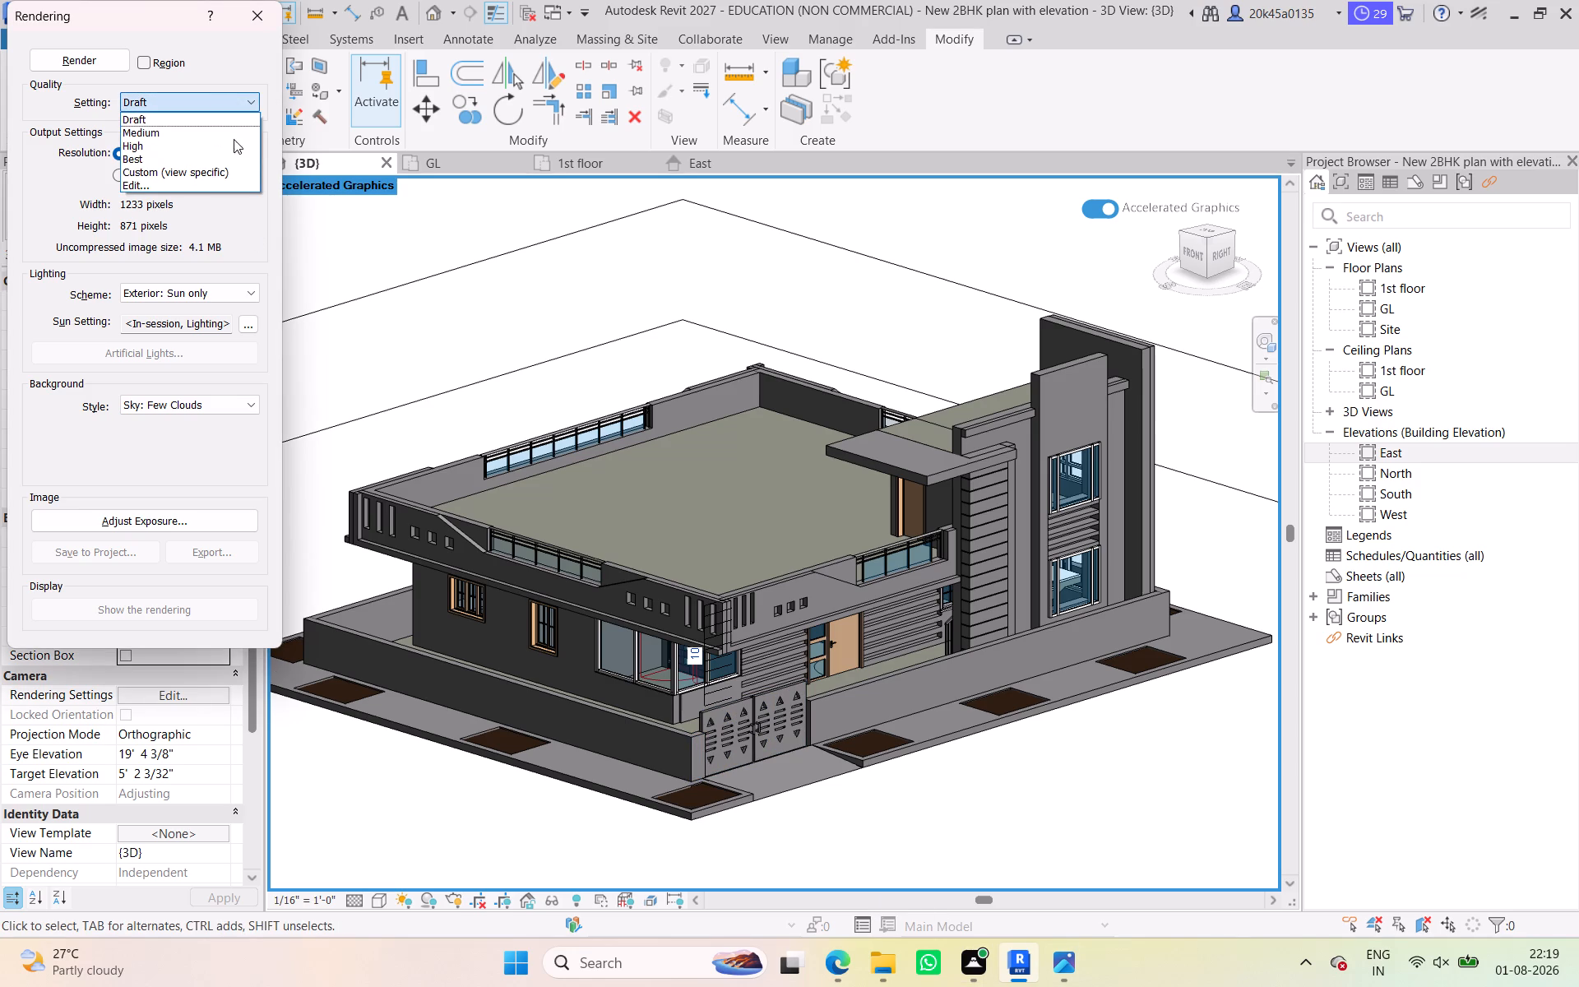
pyautogui.click(234, 137)
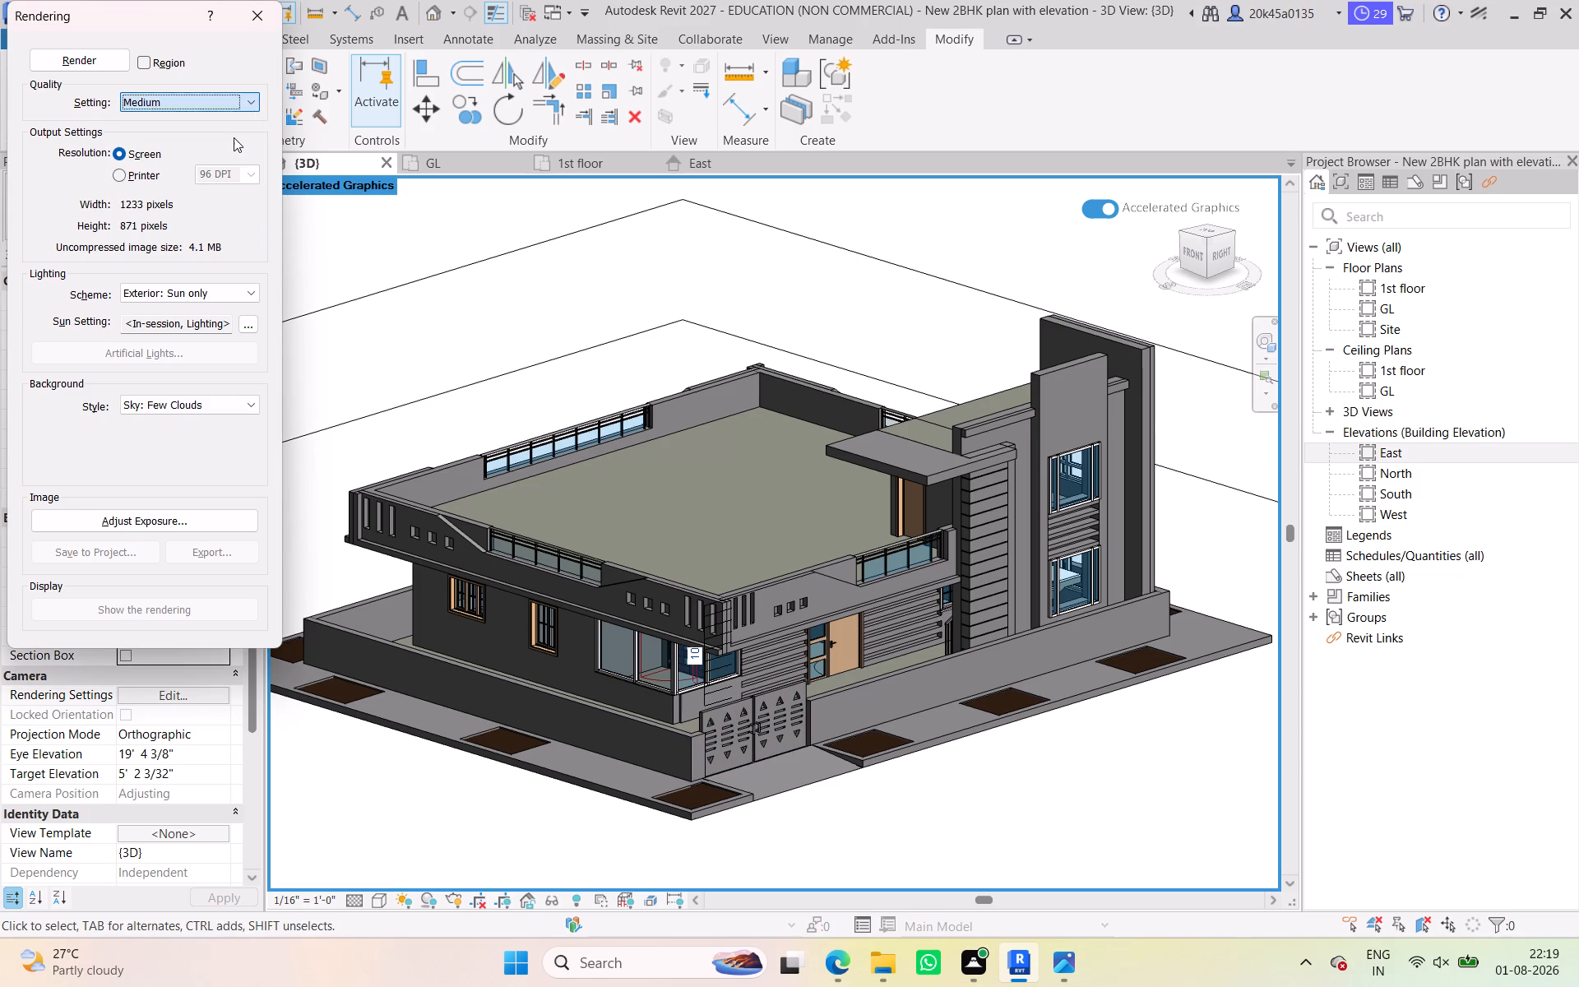
pyautogui.click(237, 177)
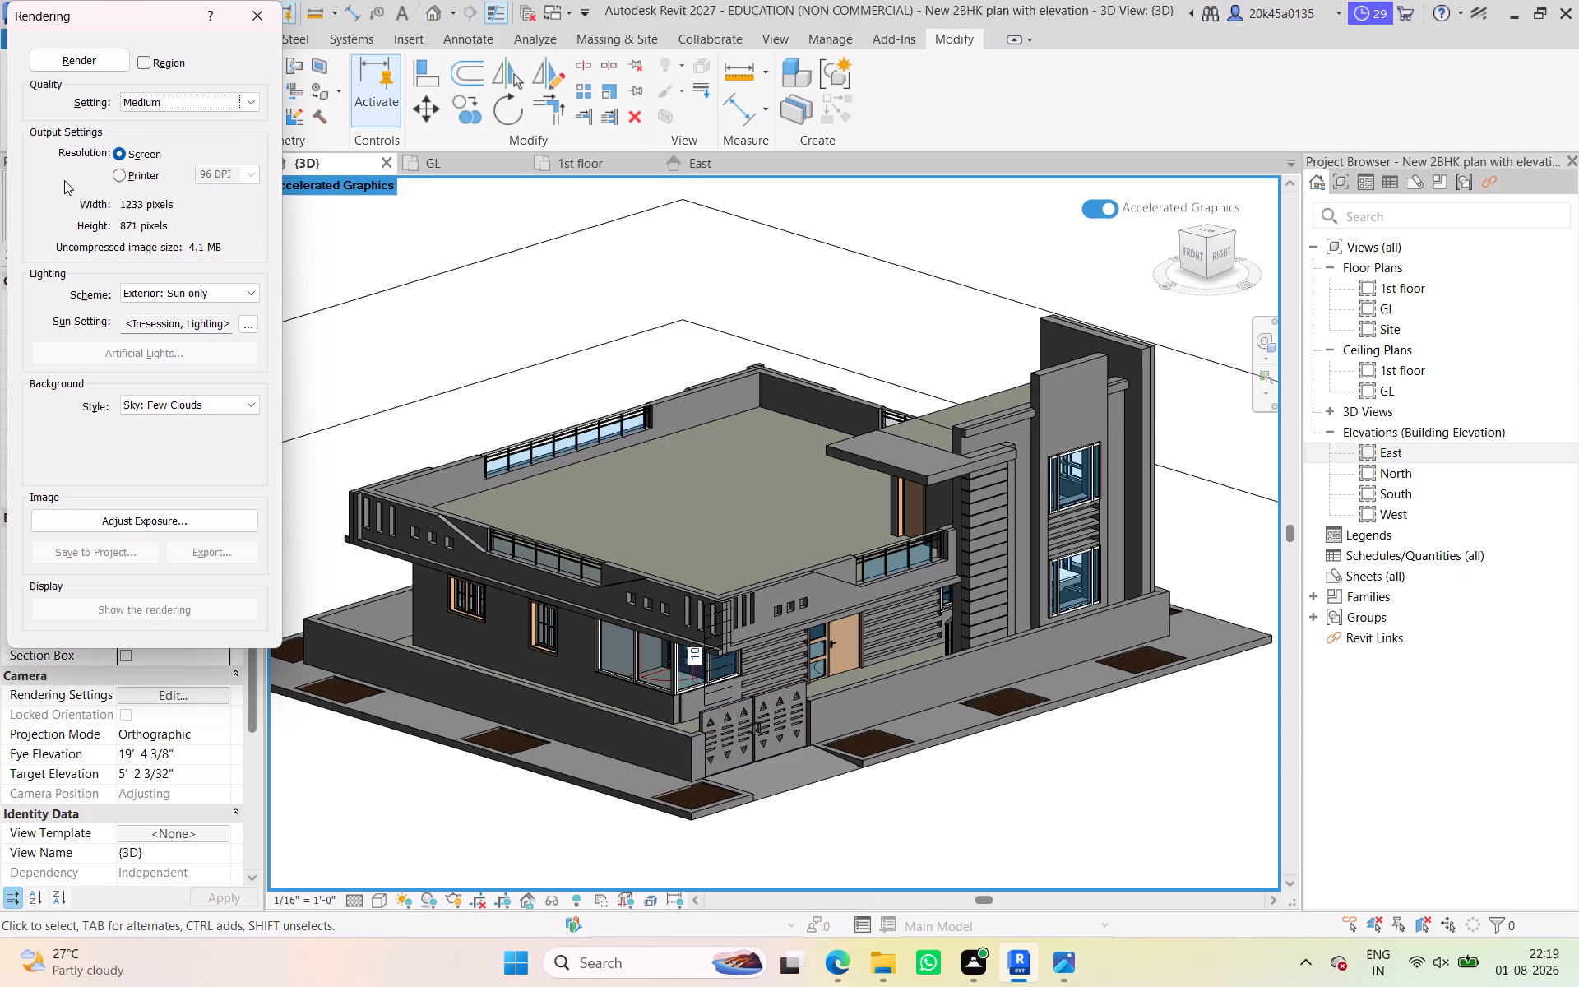
pyautogui.click(123, 164)
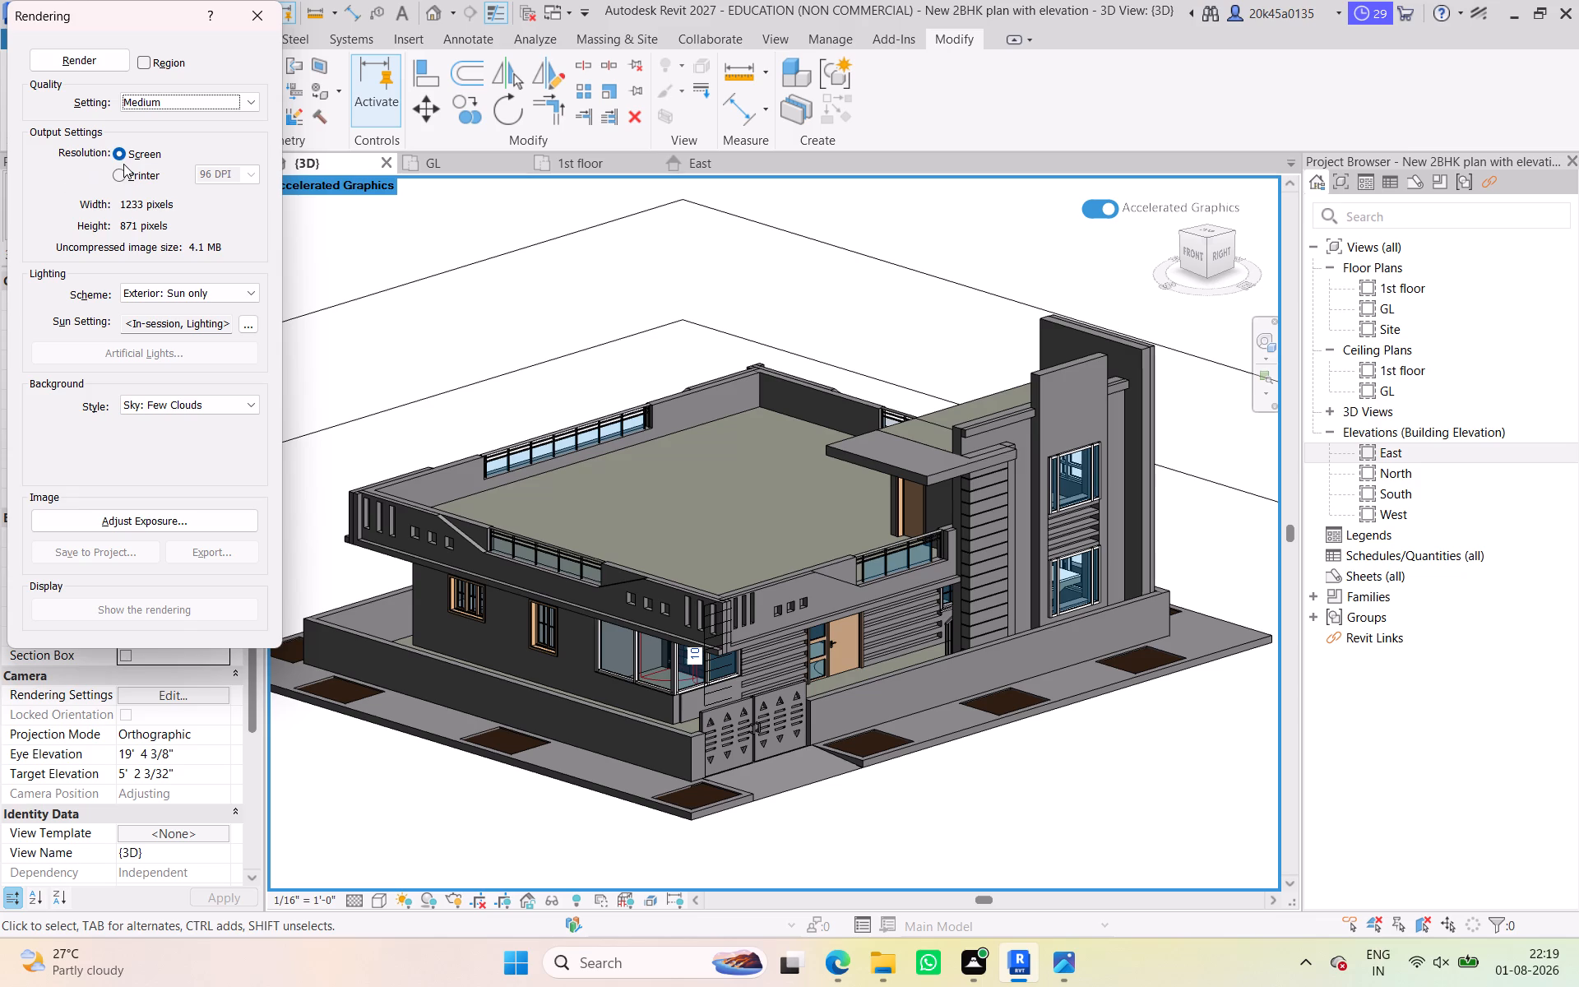
pyautogui.click(121, 175)
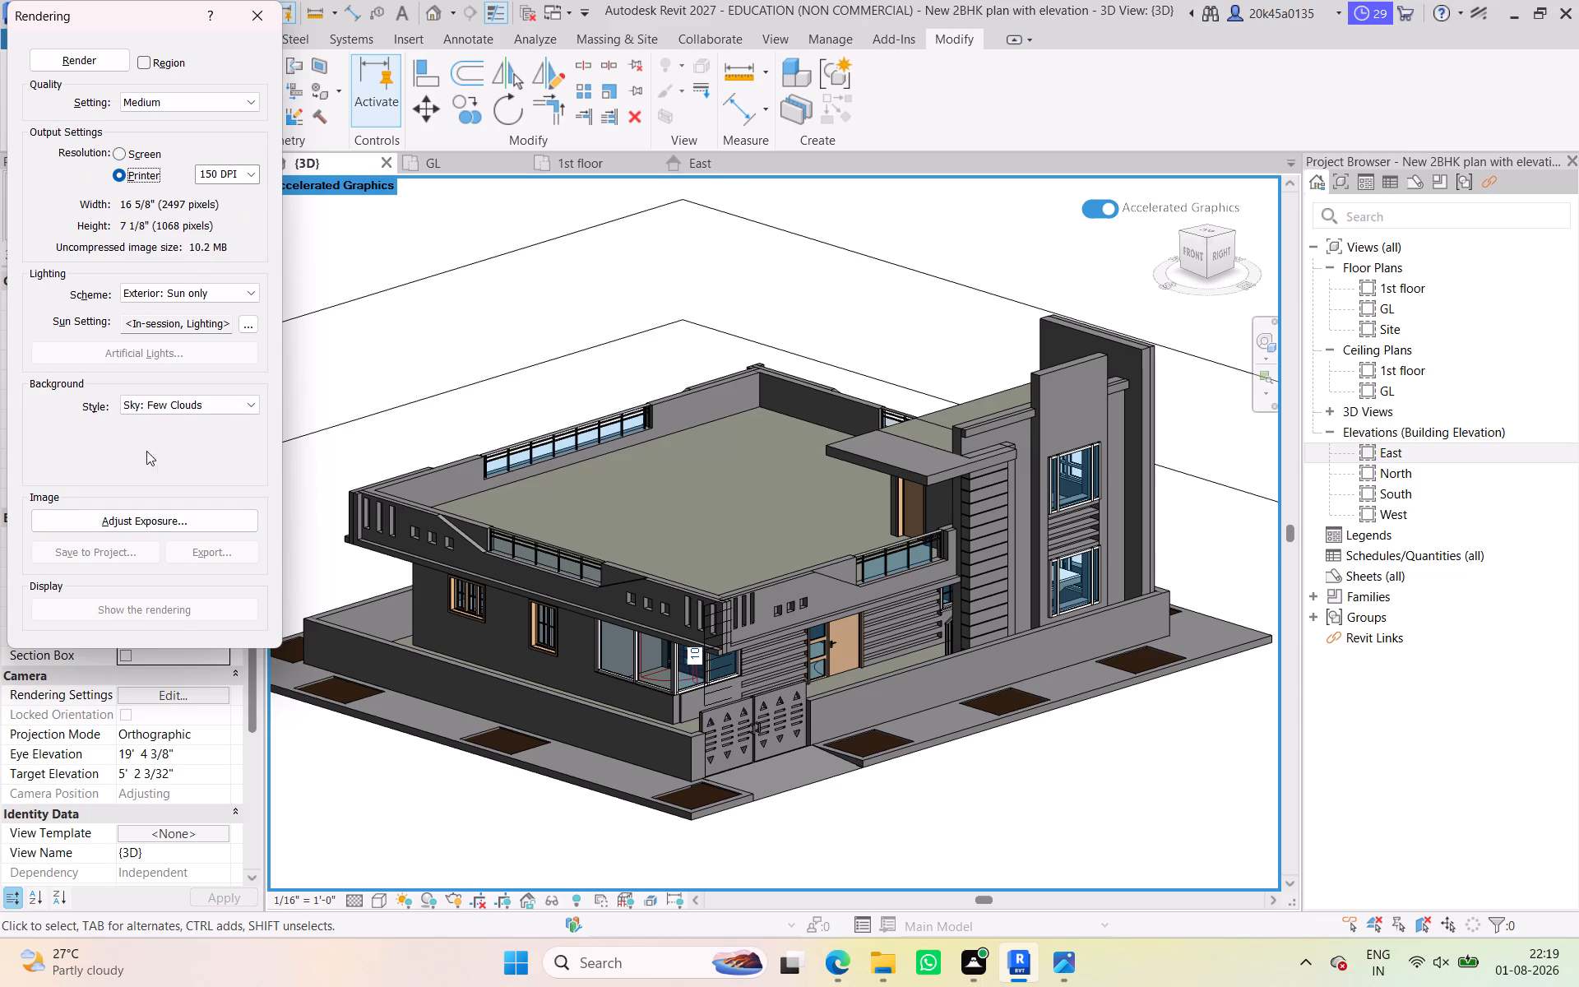
pyautogui.click(76, 58)
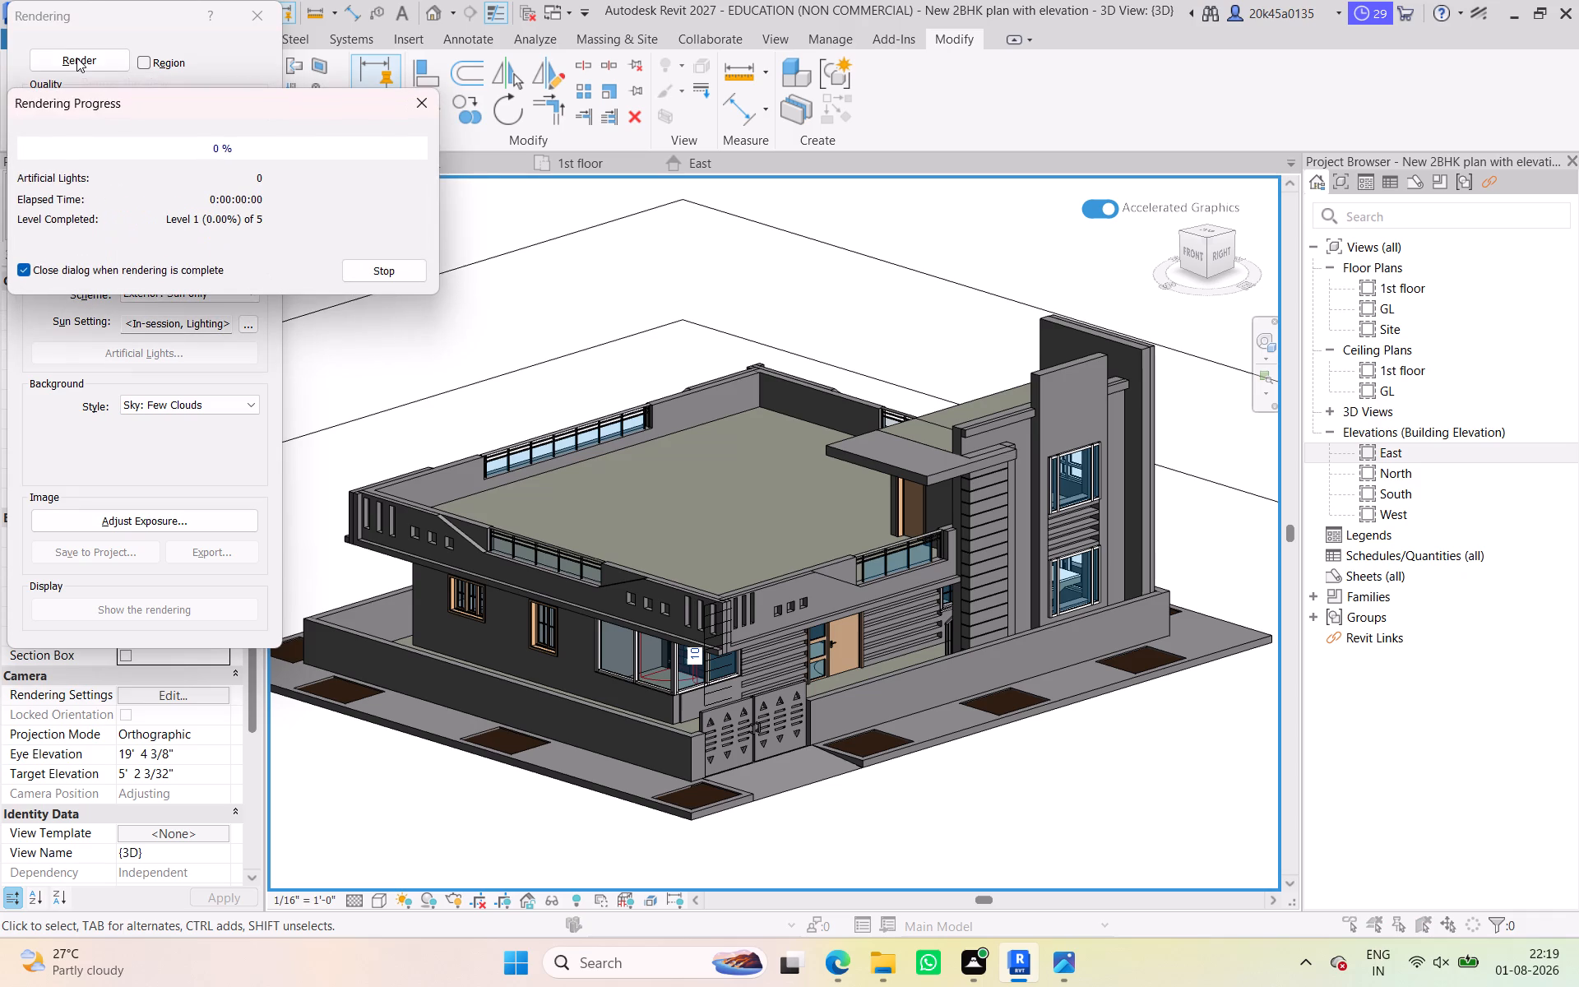
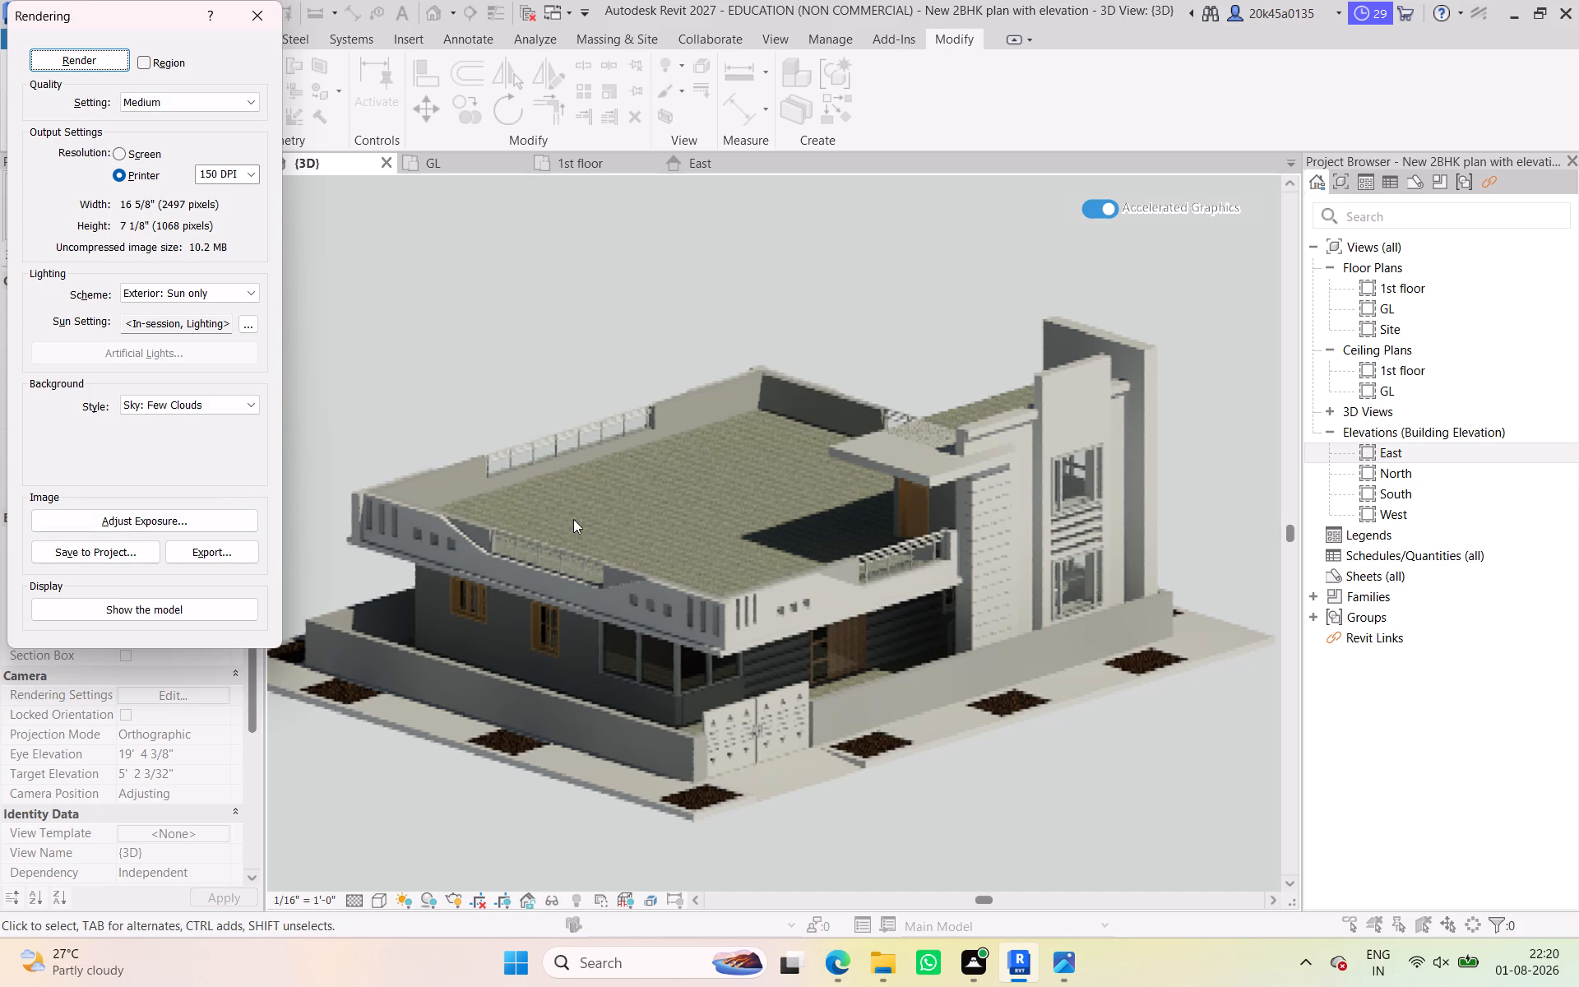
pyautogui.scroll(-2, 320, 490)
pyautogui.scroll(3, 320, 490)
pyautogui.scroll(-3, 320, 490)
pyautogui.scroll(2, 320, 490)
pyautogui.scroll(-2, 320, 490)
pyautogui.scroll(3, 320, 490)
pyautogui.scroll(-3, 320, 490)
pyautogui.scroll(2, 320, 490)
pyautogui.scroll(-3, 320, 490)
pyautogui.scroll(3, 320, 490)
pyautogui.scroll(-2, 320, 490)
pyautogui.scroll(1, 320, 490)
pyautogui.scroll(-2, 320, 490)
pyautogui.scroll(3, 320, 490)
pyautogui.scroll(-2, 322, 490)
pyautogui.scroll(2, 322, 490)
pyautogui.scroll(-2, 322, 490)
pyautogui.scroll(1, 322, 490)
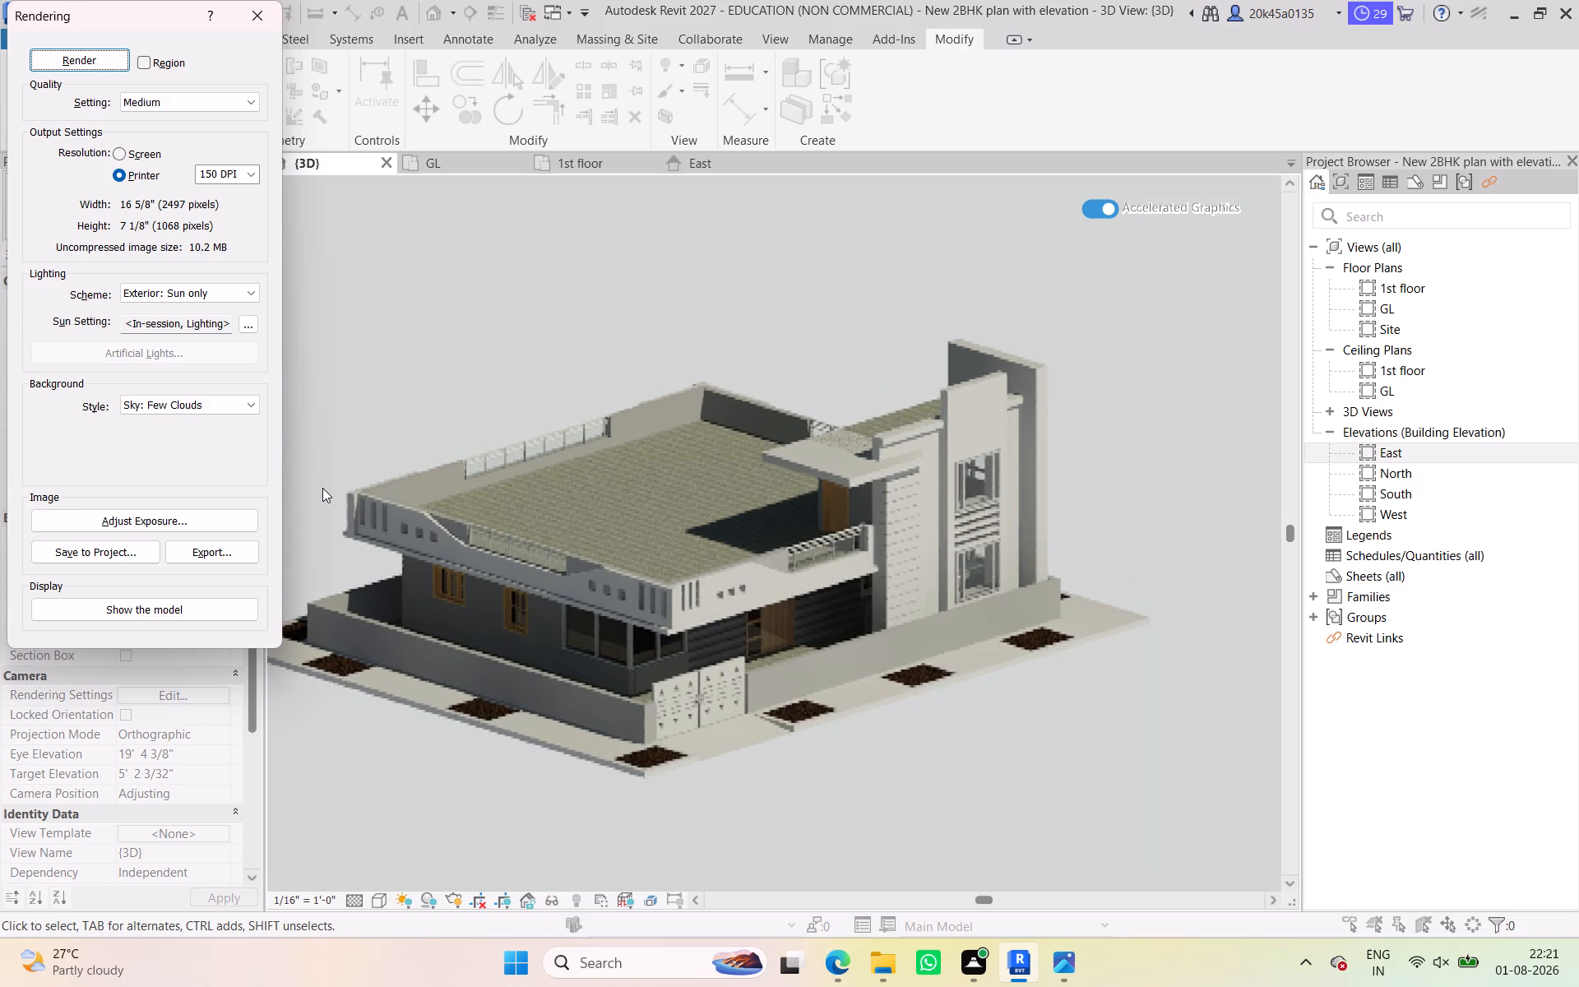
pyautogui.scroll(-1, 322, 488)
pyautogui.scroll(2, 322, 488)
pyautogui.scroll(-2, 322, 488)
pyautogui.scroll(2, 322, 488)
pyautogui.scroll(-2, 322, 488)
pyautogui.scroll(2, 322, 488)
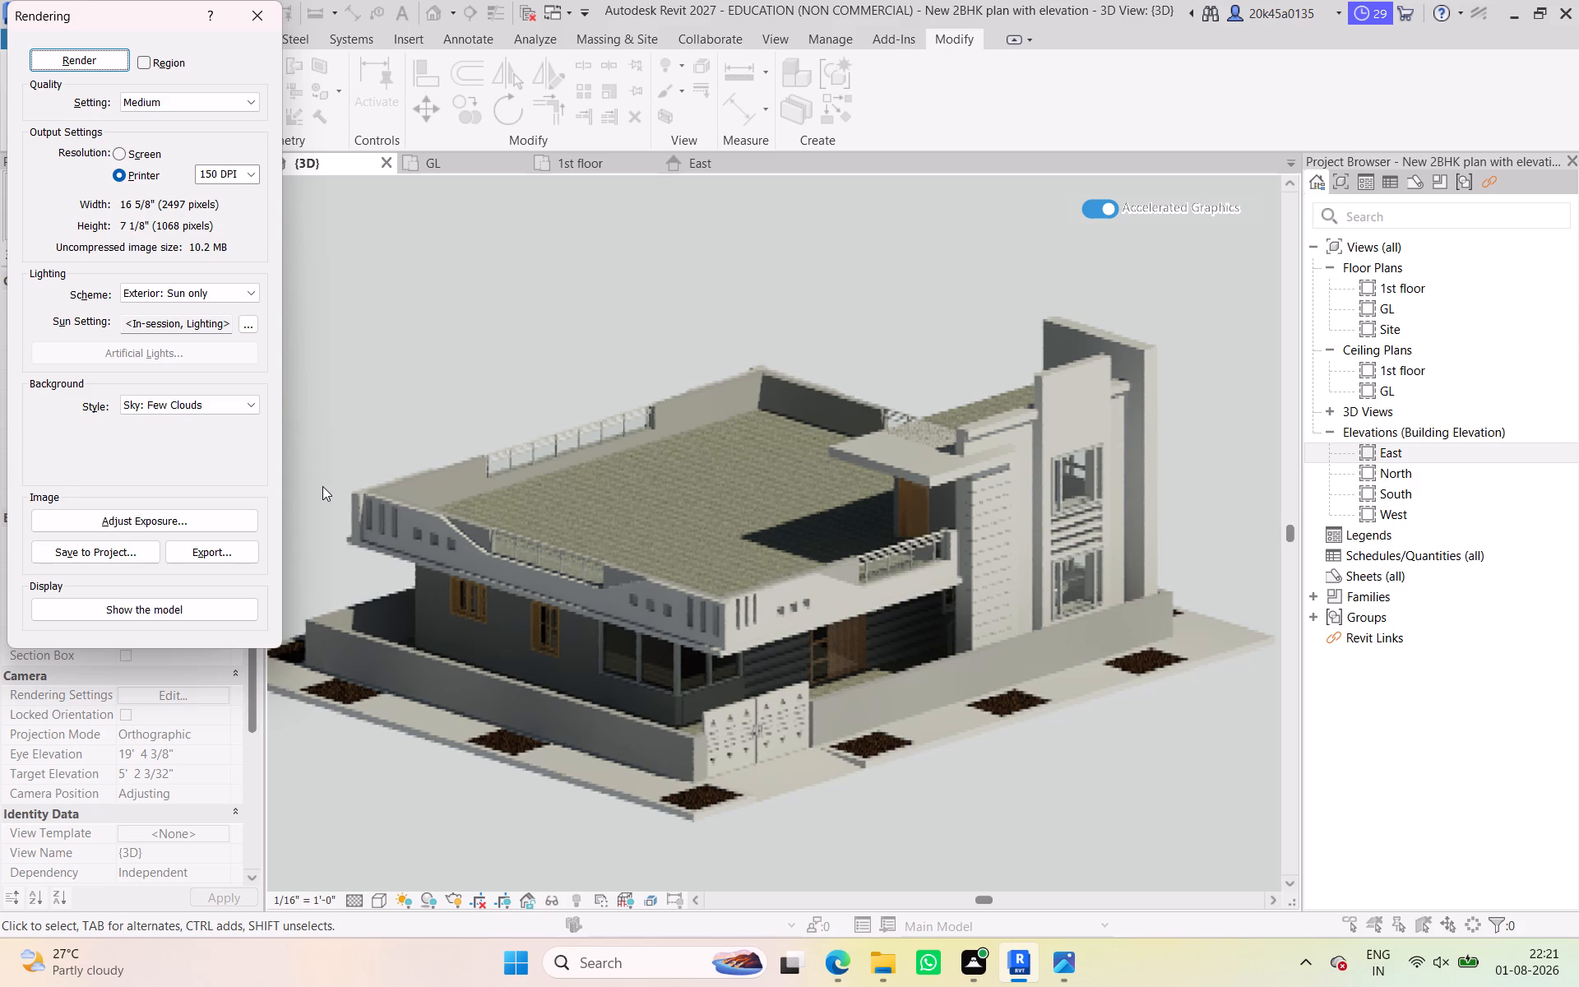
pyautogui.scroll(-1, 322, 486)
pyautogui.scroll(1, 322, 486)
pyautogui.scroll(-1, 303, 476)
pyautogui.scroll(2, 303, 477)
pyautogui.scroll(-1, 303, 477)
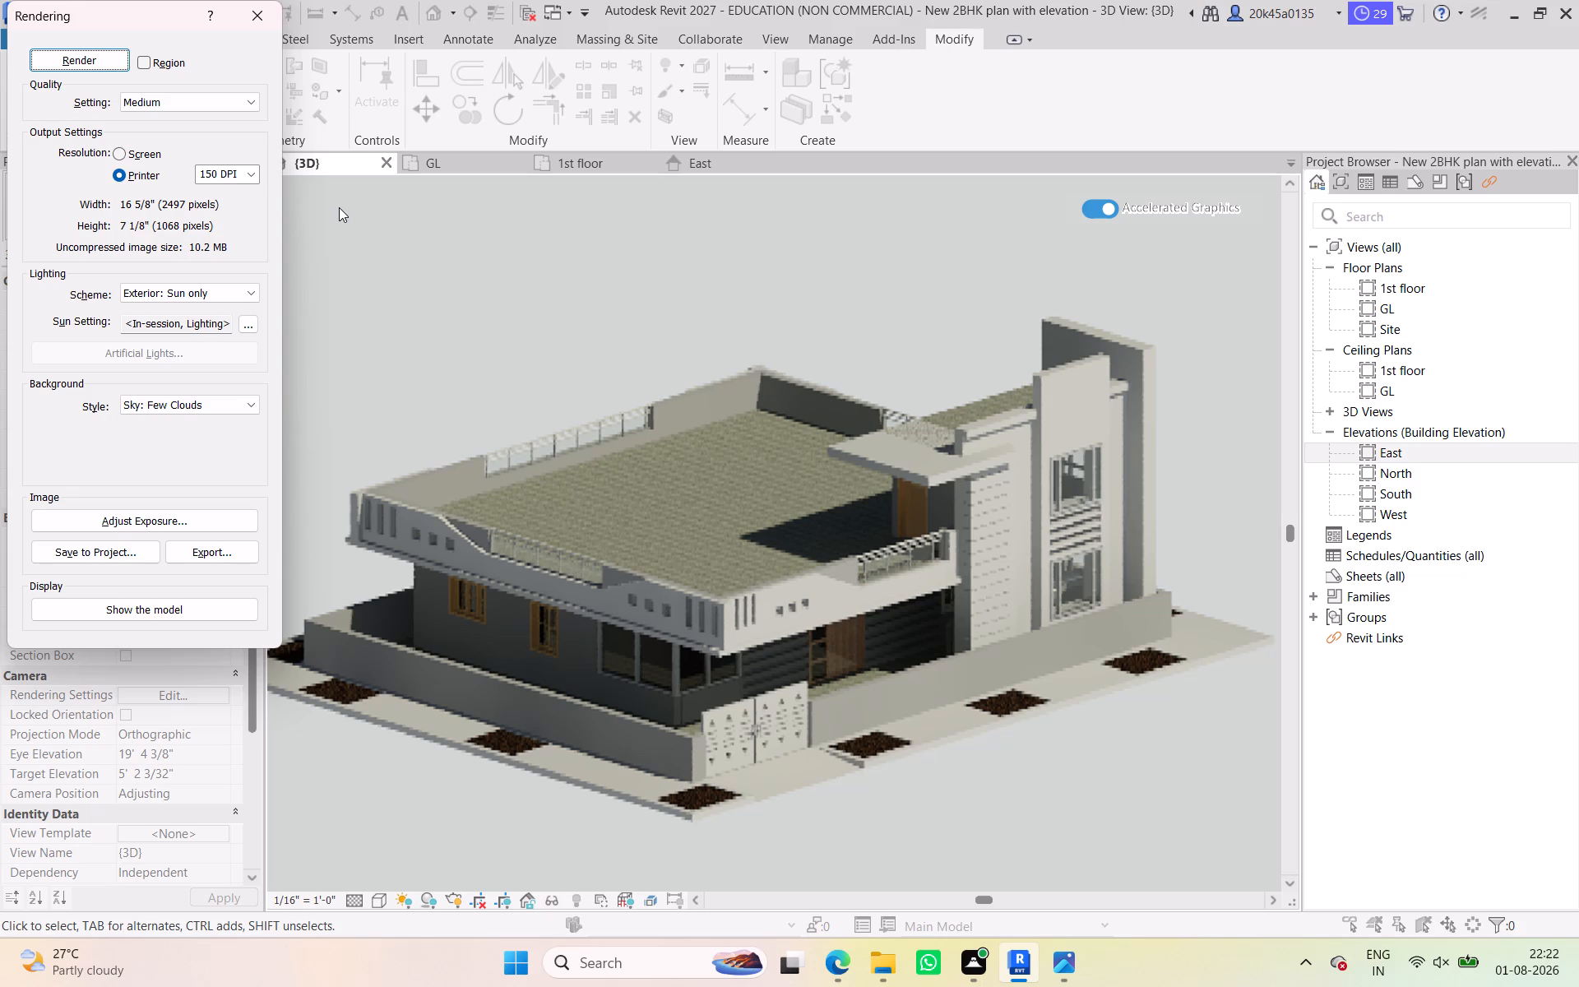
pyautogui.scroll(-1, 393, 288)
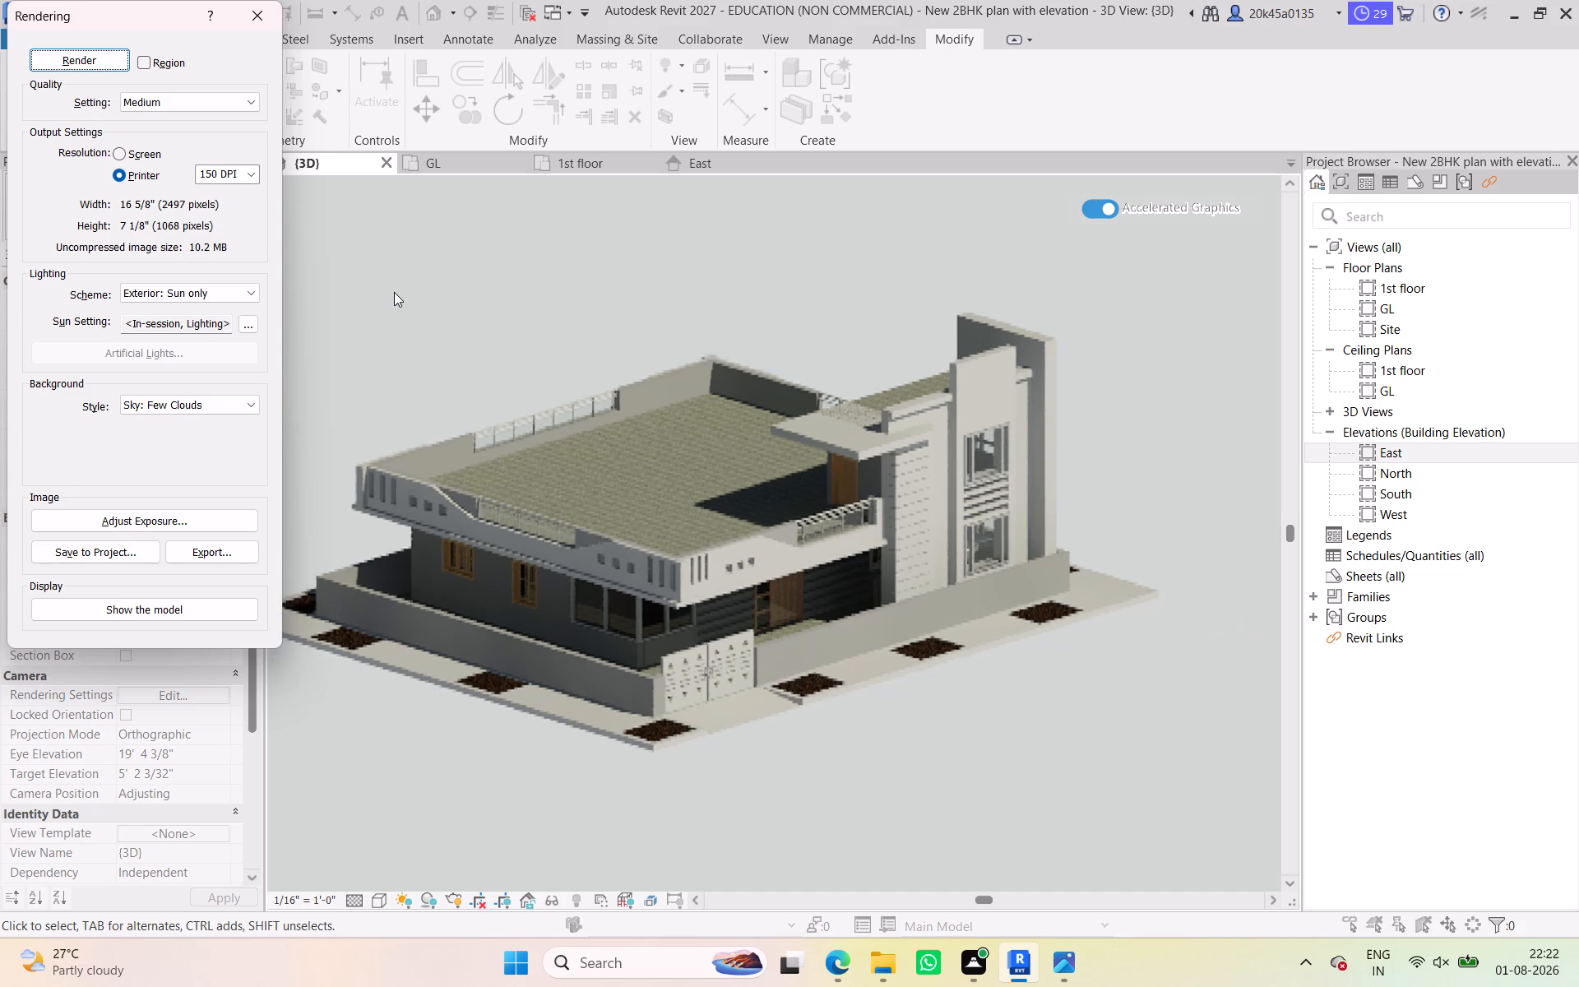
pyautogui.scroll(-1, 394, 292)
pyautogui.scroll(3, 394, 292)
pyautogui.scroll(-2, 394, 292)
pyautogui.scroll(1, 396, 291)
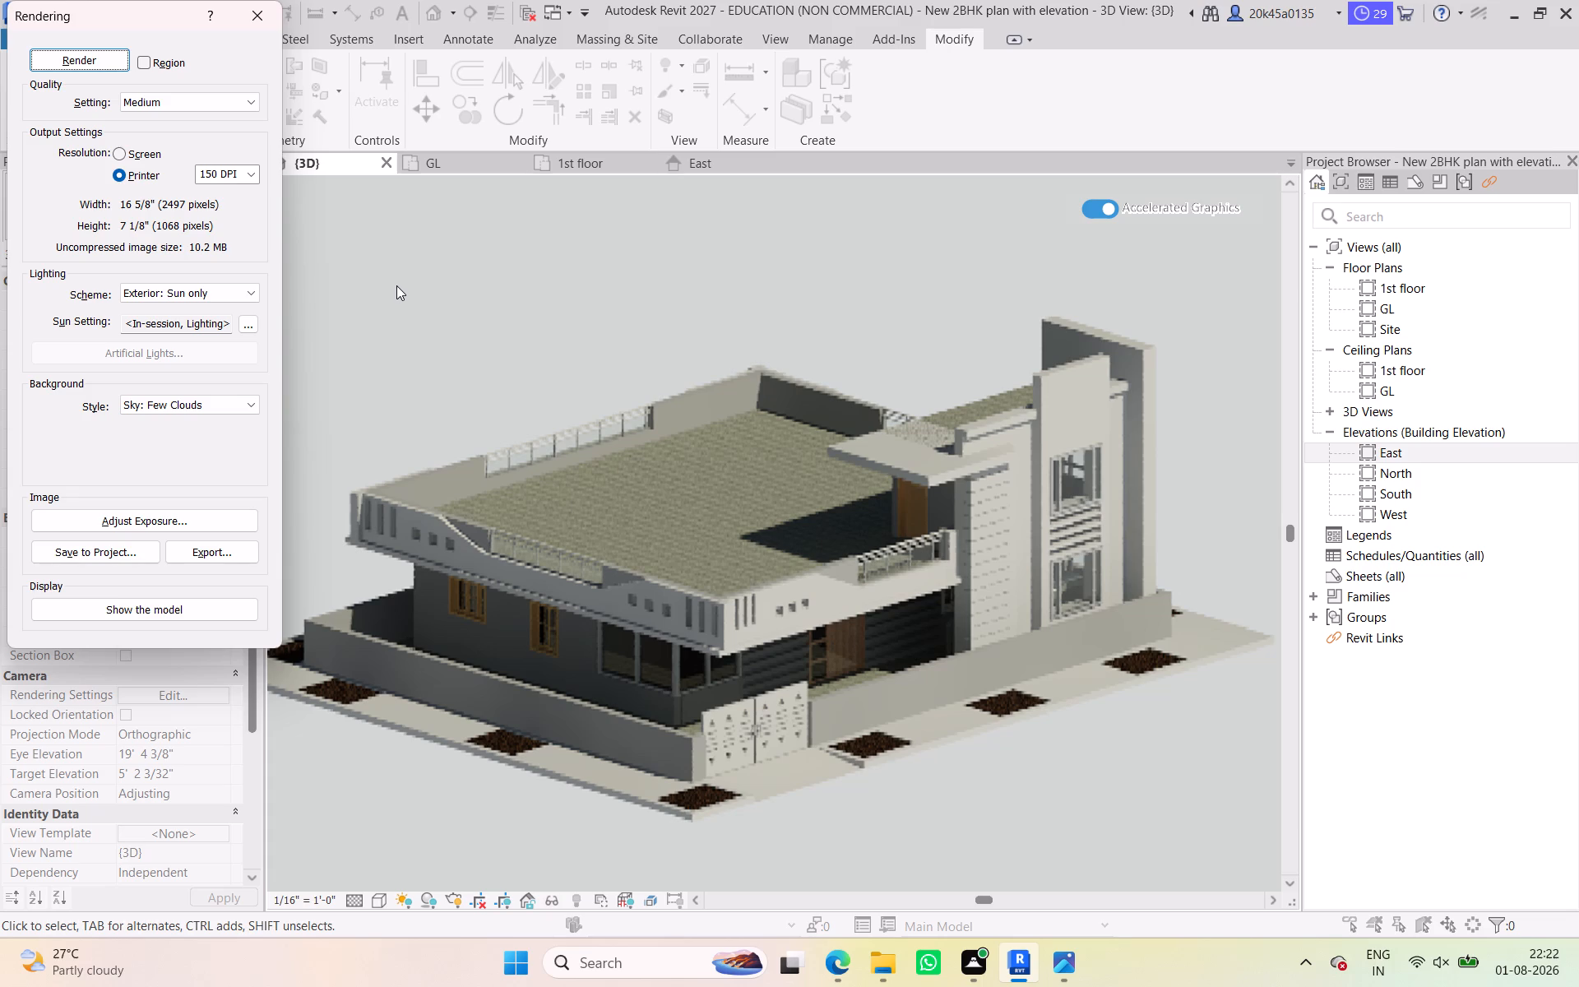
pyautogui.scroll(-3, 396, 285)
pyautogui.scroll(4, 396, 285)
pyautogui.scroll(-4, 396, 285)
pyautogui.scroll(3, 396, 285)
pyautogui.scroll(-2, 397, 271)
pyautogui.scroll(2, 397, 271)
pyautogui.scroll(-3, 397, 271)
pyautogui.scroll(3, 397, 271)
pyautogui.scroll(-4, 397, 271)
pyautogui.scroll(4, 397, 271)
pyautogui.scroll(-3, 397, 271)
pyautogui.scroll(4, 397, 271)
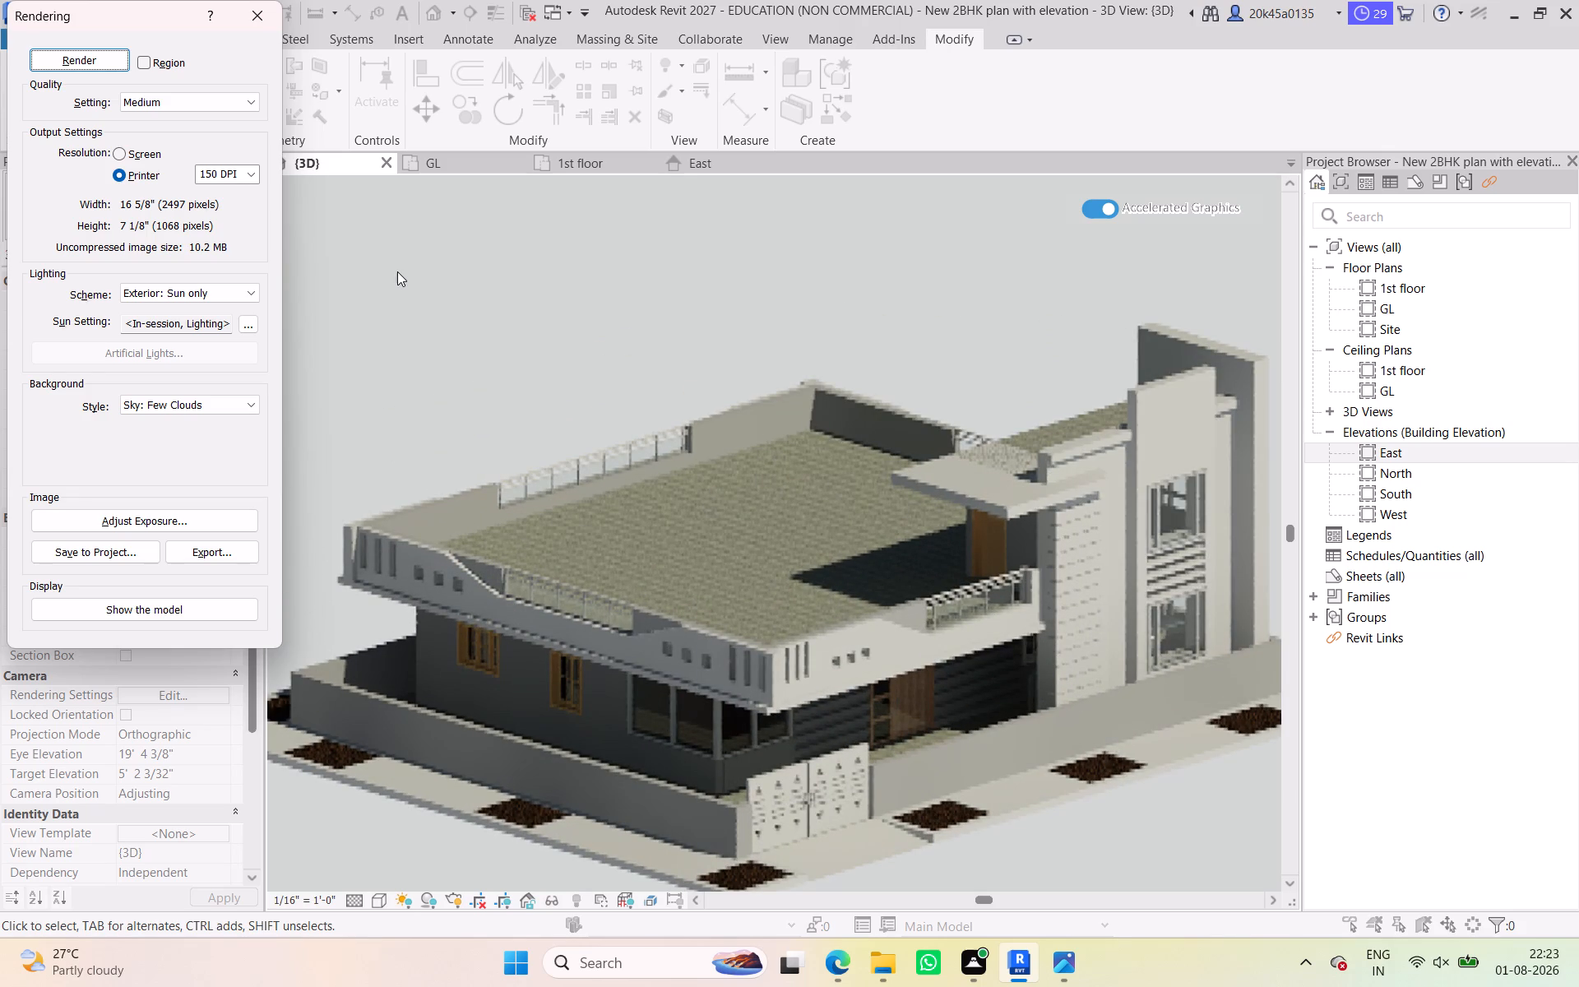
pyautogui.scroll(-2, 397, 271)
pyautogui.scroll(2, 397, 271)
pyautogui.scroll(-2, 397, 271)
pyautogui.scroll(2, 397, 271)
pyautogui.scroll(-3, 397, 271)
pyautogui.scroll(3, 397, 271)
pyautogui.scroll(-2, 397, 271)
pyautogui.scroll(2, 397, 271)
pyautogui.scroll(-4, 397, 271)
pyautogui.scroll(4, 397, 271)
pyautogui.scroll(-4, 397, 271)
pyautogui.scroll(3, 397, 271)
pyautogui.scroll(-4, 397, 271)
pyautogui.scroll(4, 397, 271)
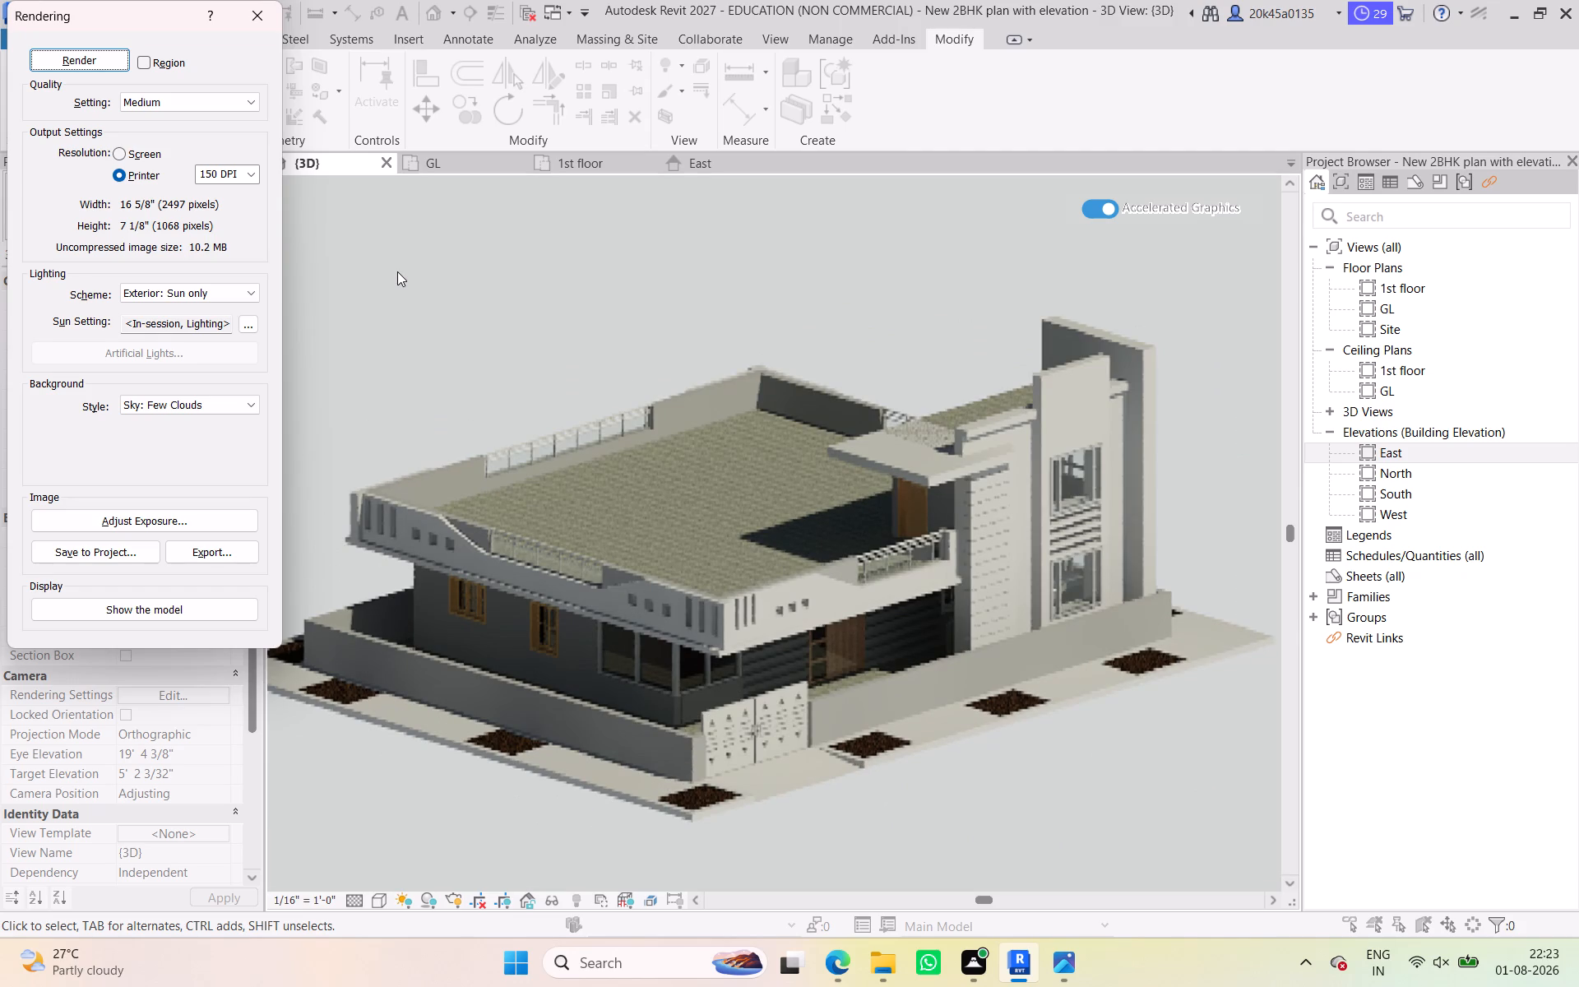
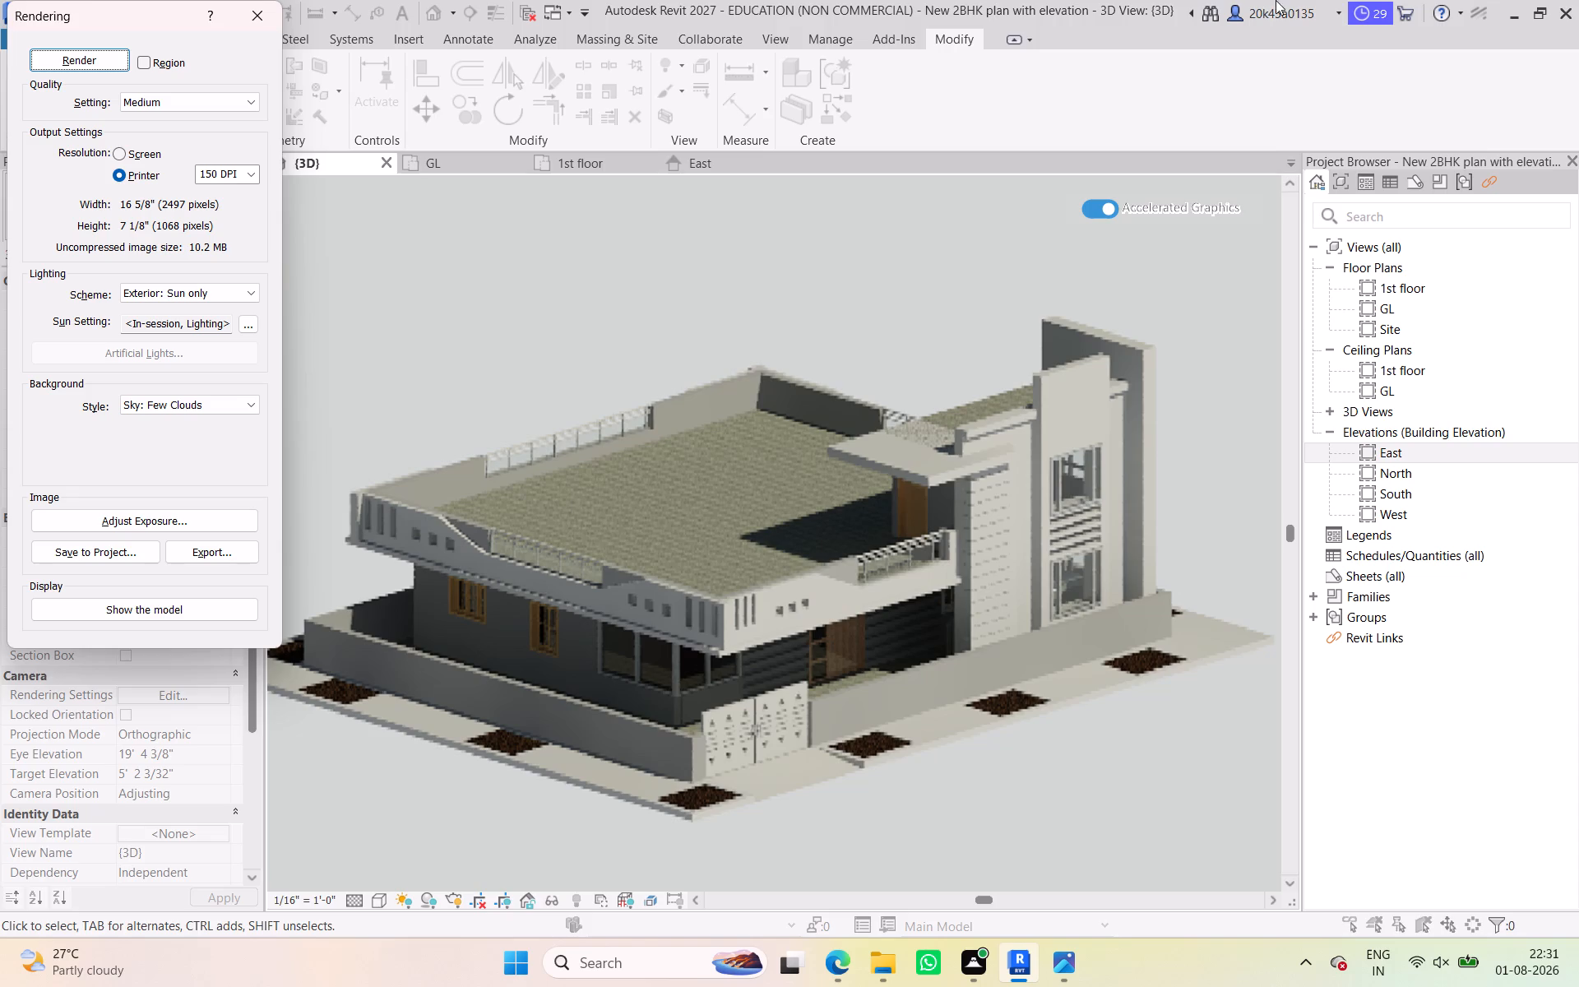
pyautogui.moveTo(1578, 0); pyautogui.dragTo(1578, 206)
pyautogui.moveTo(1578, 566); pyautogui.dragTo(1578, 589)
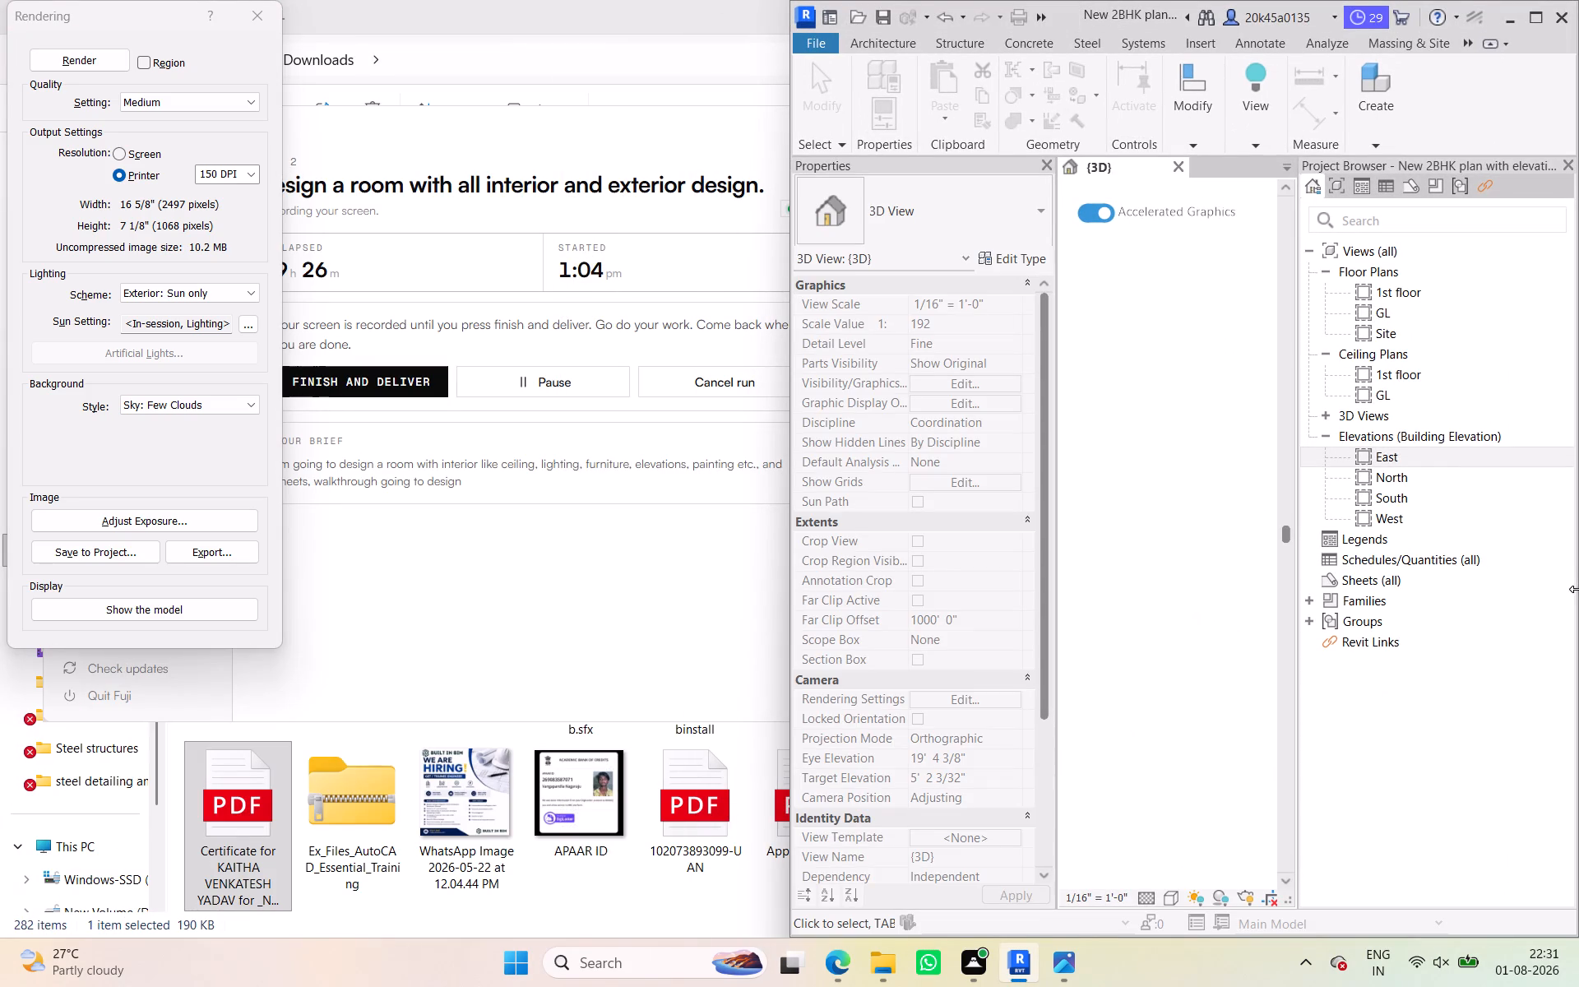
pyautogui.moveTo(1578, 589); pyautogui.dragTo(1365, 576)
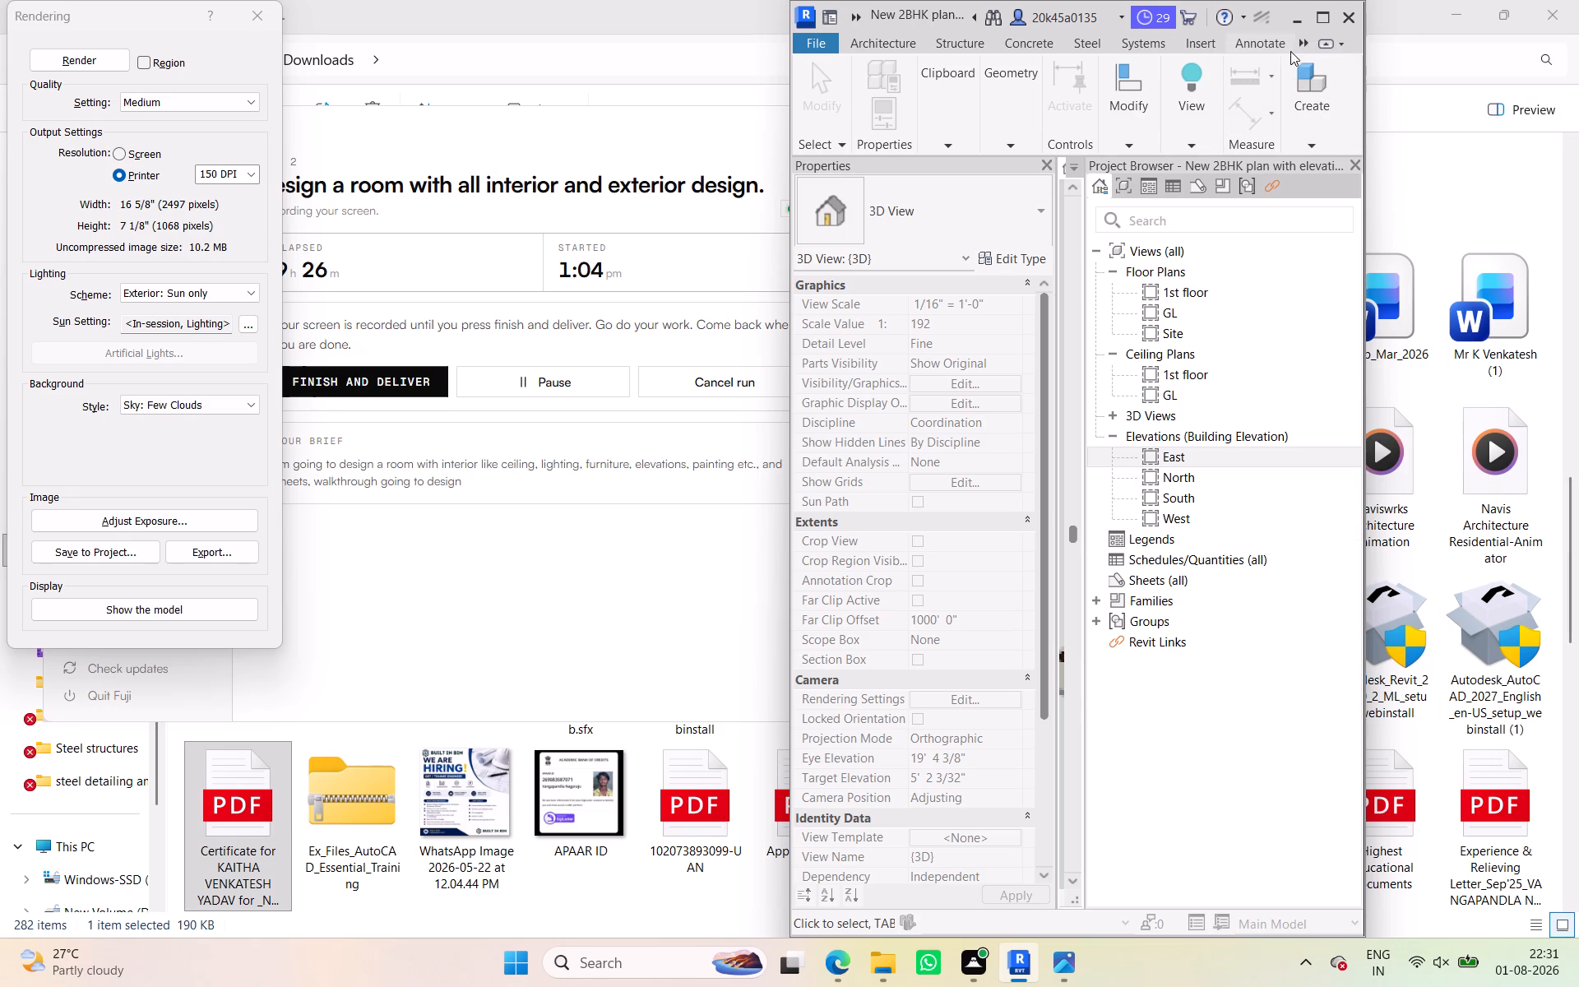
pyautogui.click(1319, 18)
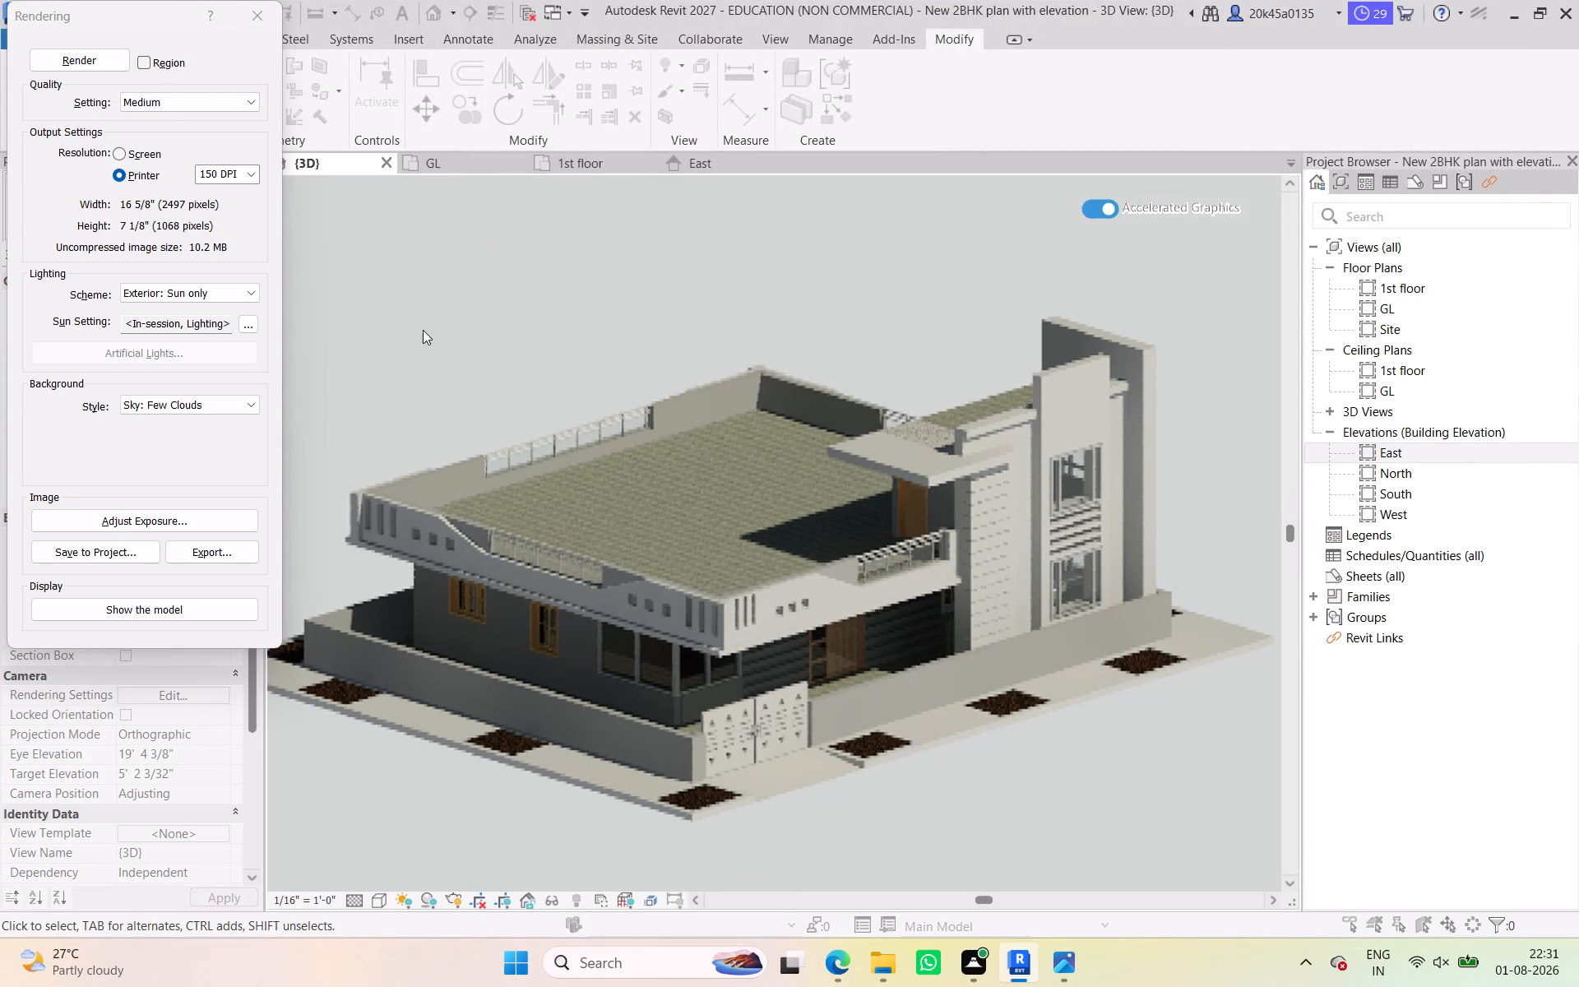
# Save the rendered exterior image to the project under its default name.
pyautogui.click(130, 551)
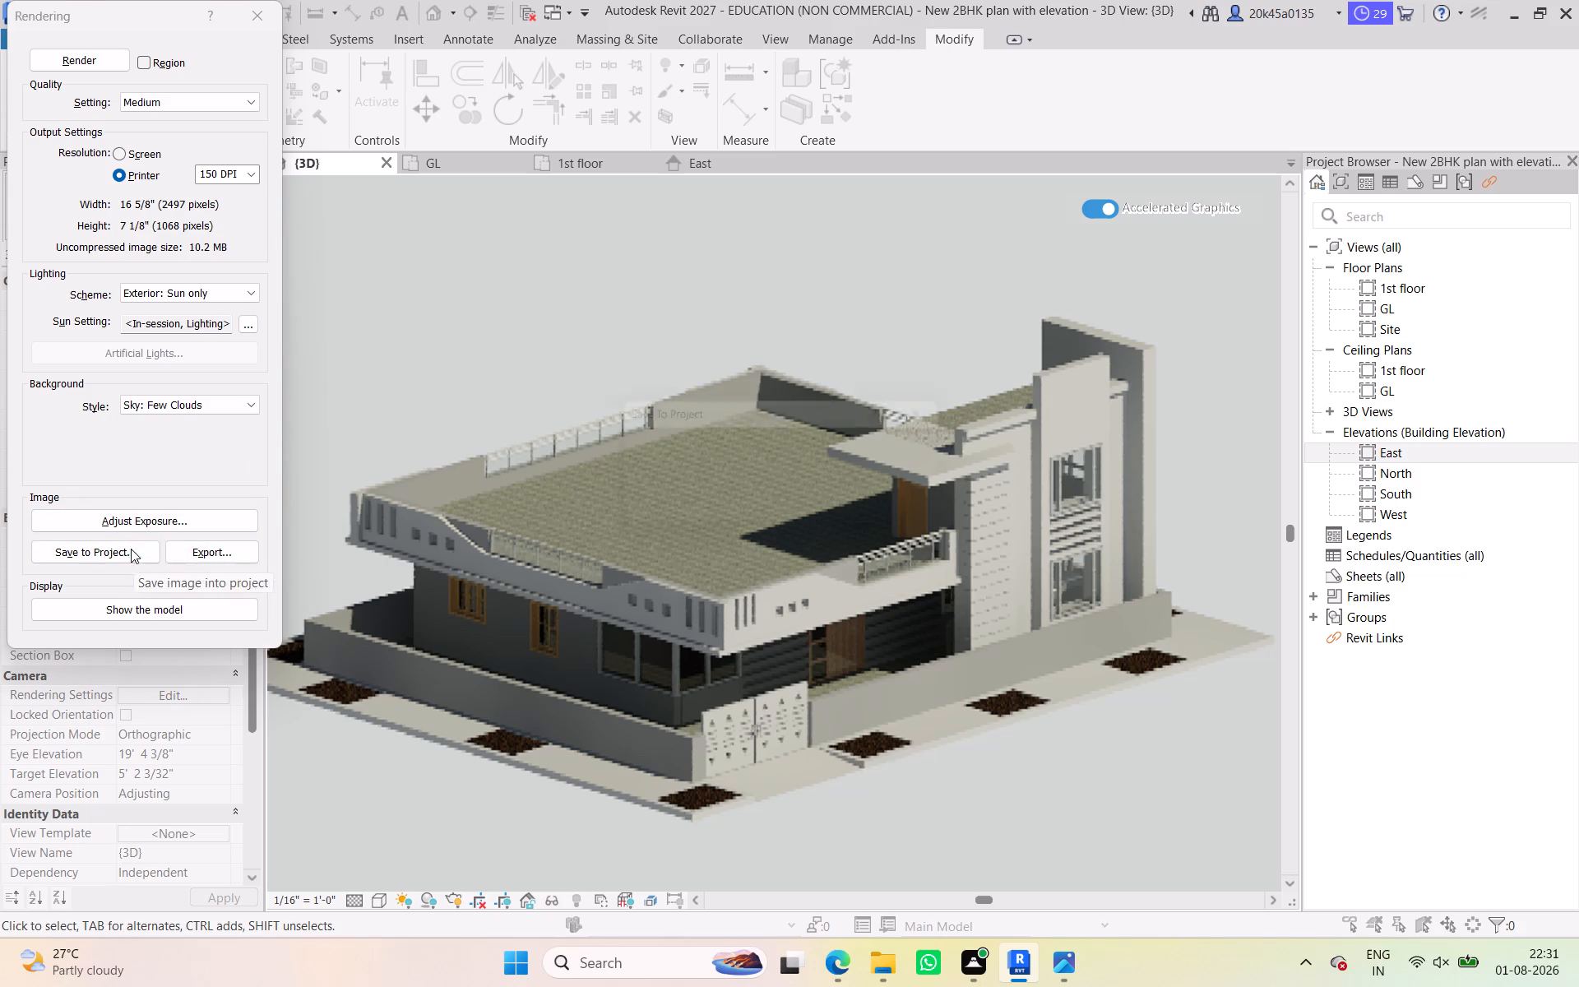
pyautogui.click(822, 512)
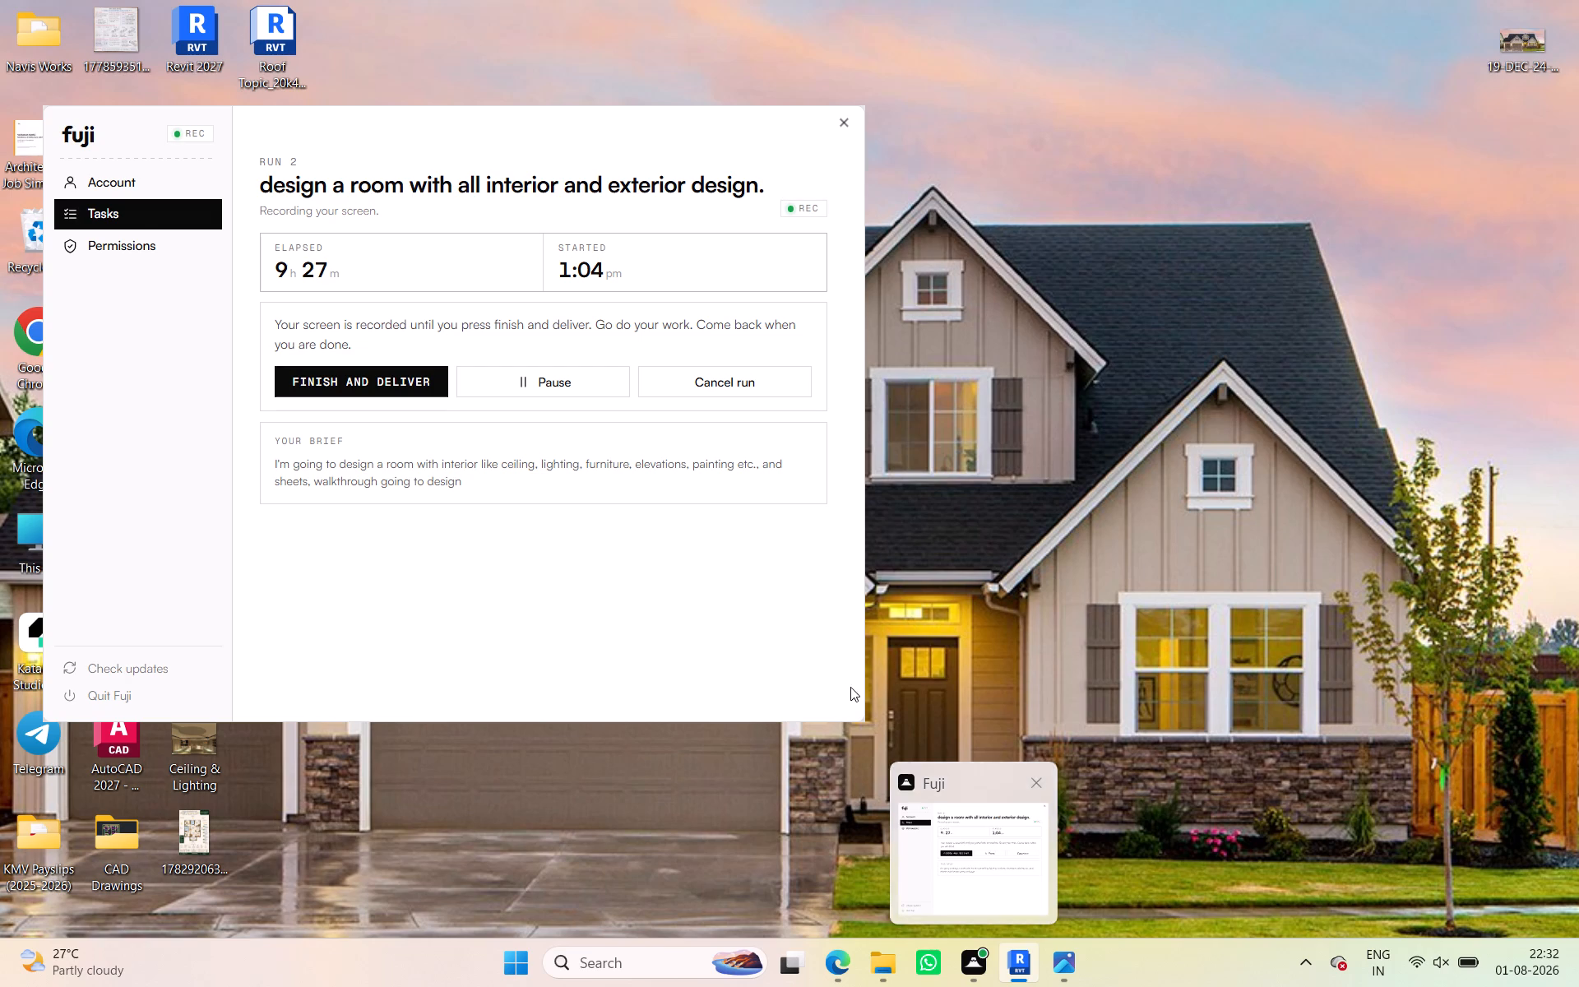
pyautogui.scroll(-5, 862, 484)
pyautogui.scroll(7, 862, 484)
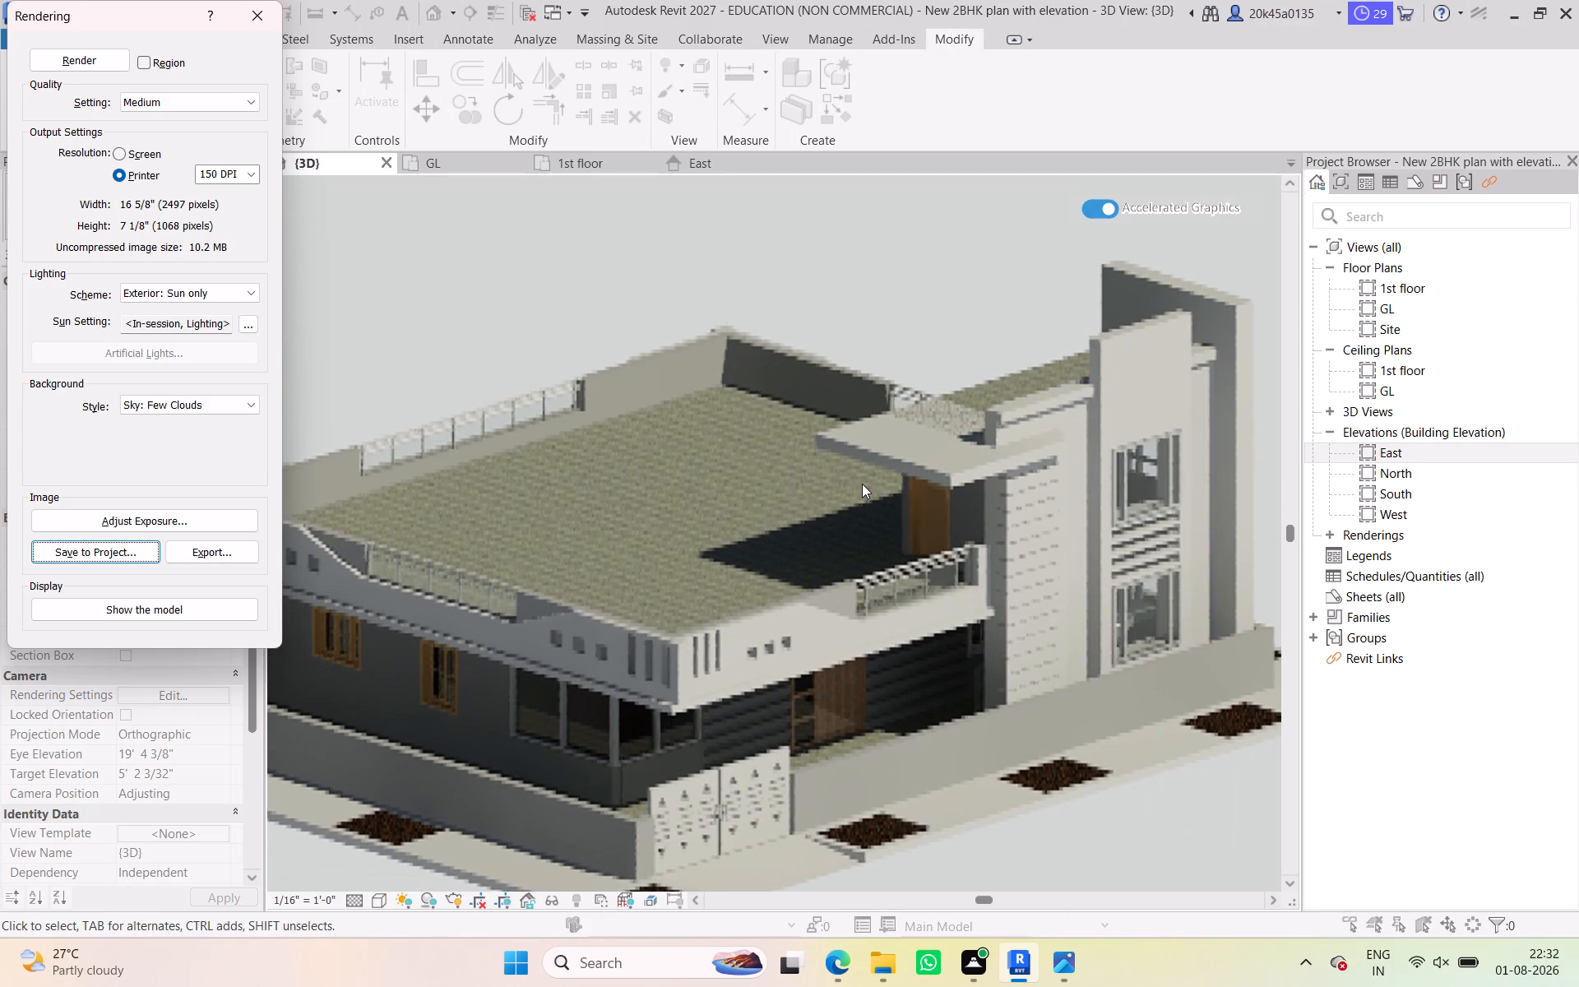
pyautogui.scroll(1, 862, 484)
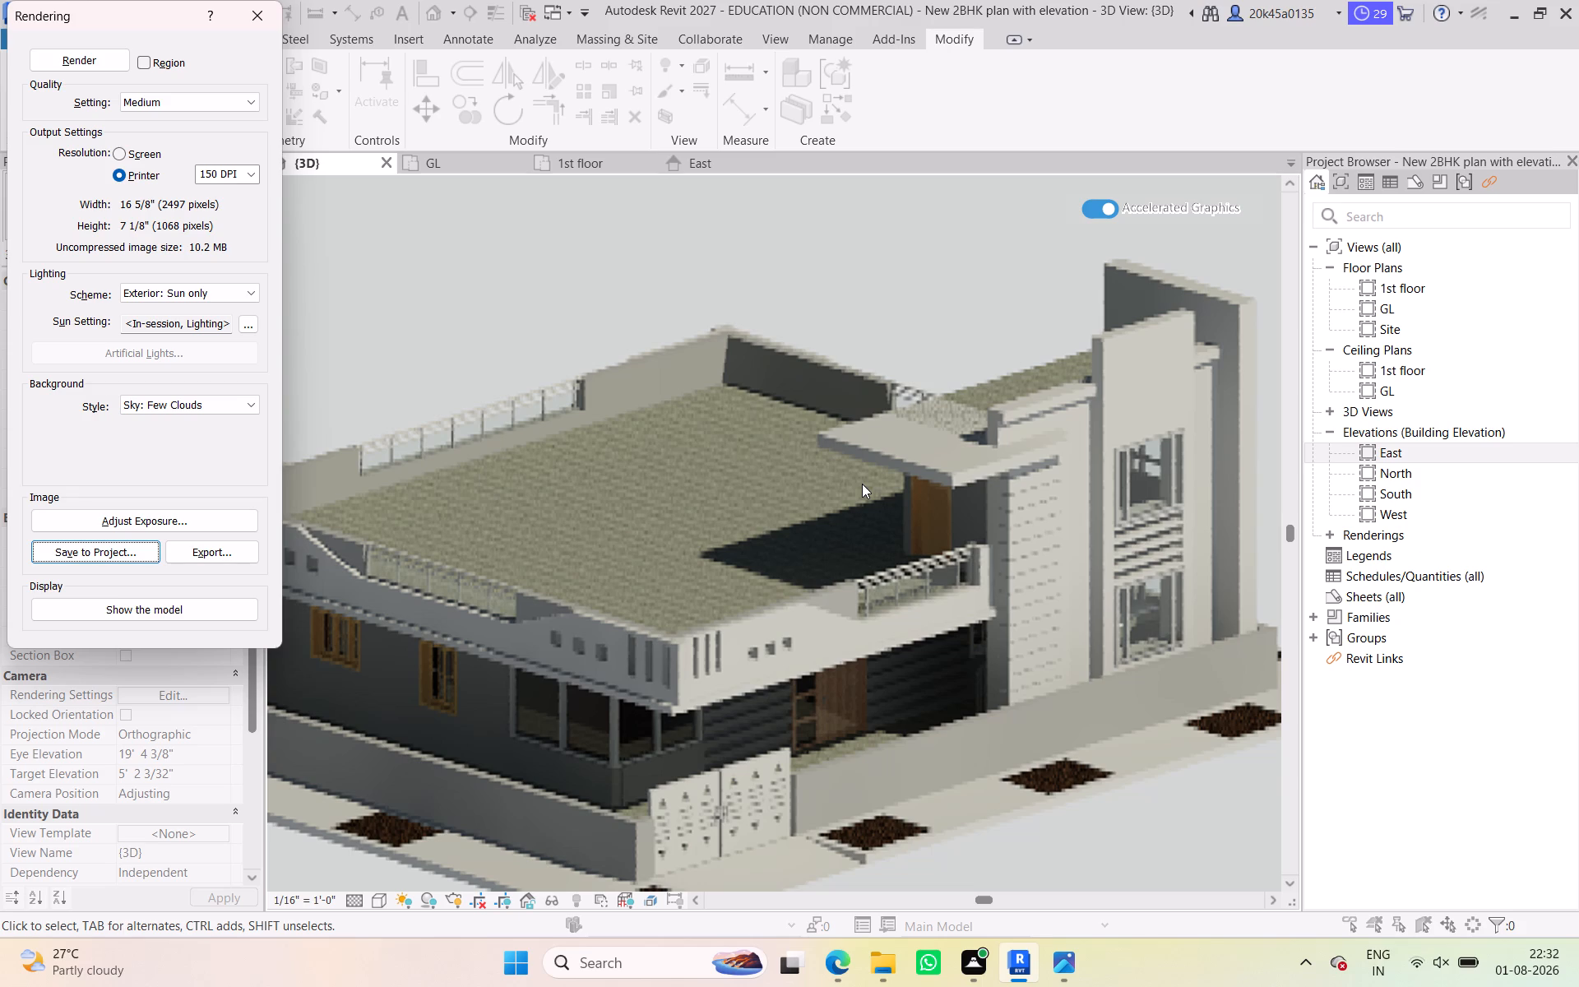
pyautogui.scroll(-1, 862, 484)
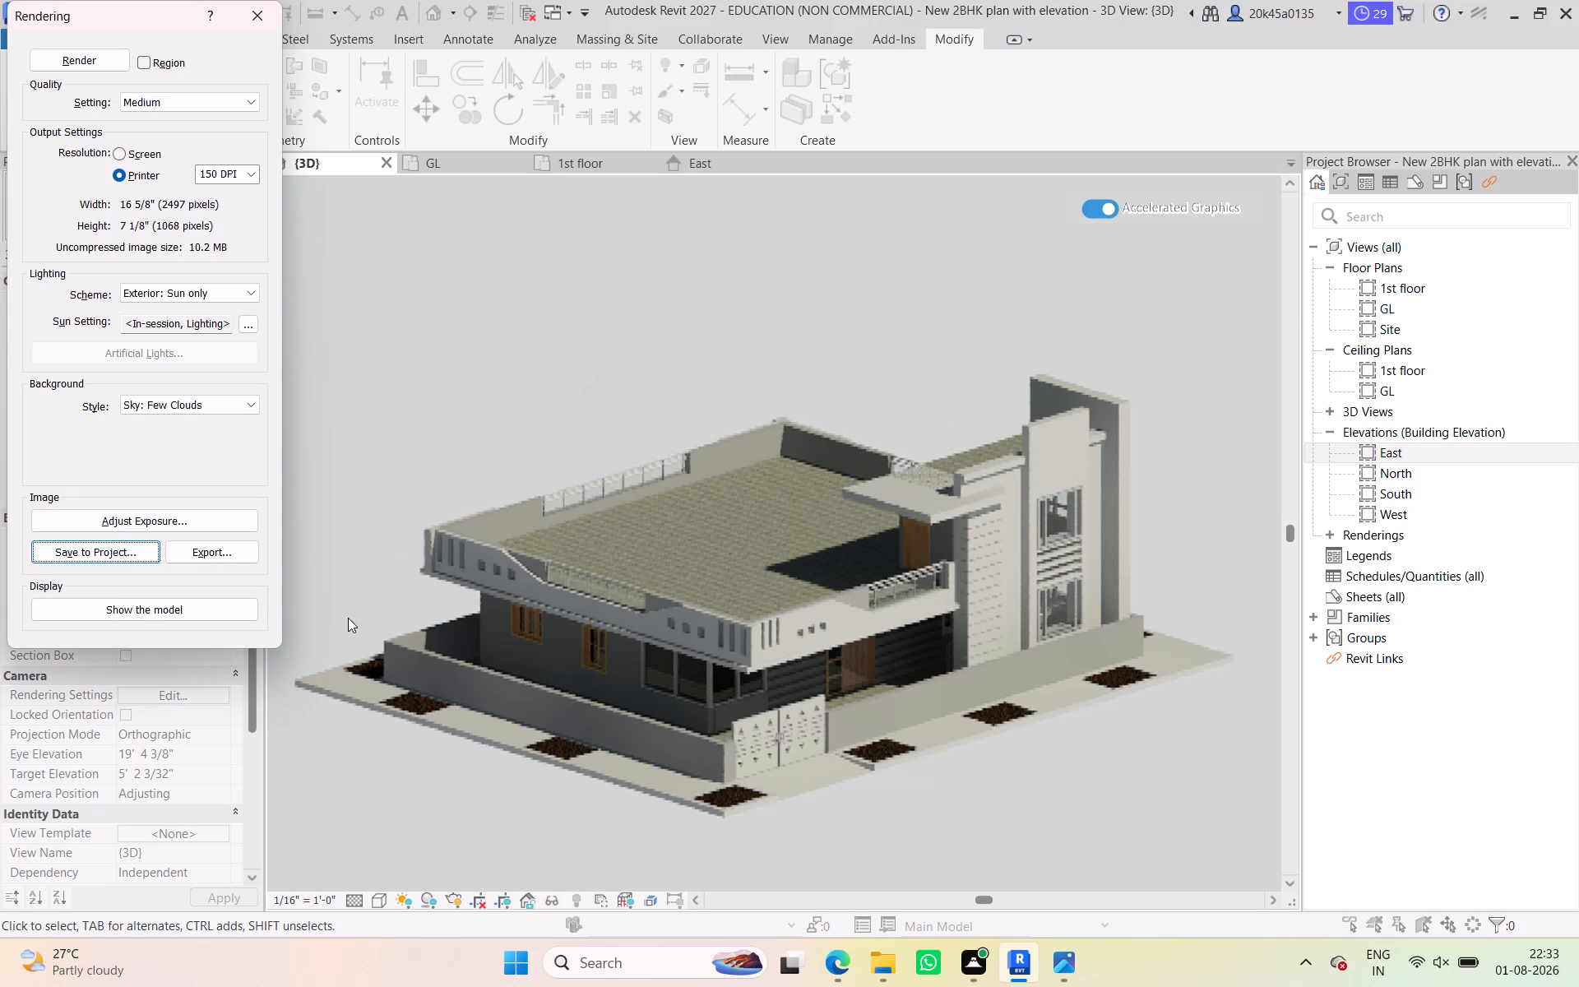
# Start exporting the rendered image and browse through Revit Practice Drawings on the Desktop to the Revit-Architecture practice drawings folder.
pyautogui.click(236, 558)
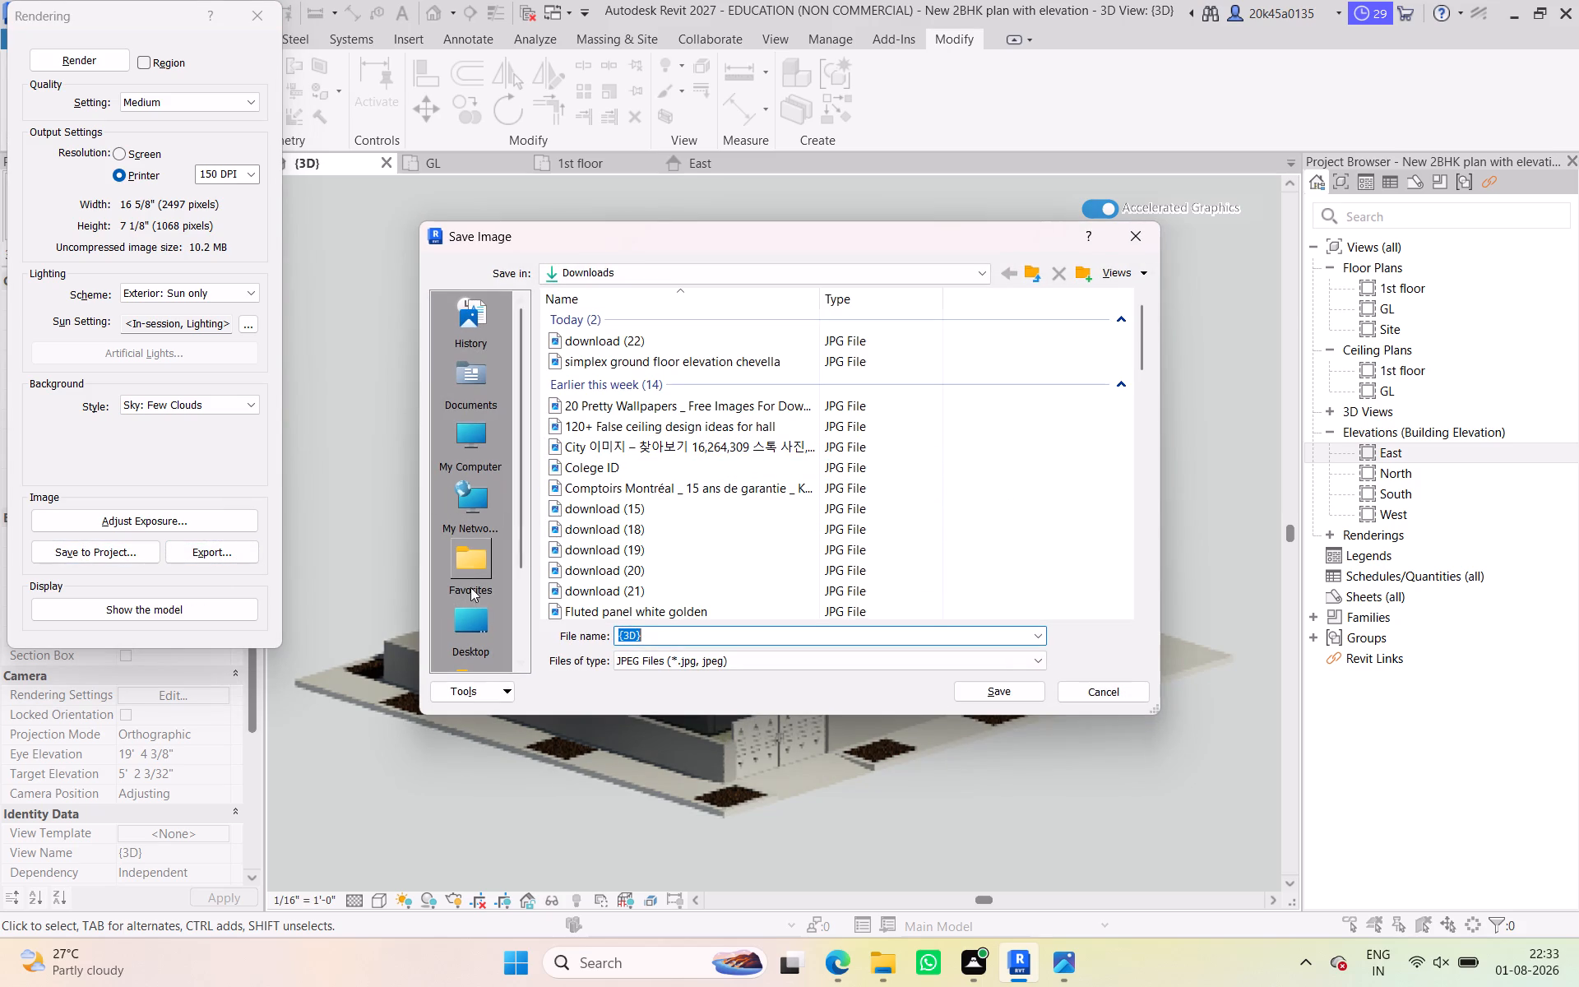
pyautogui.click(480, 631)
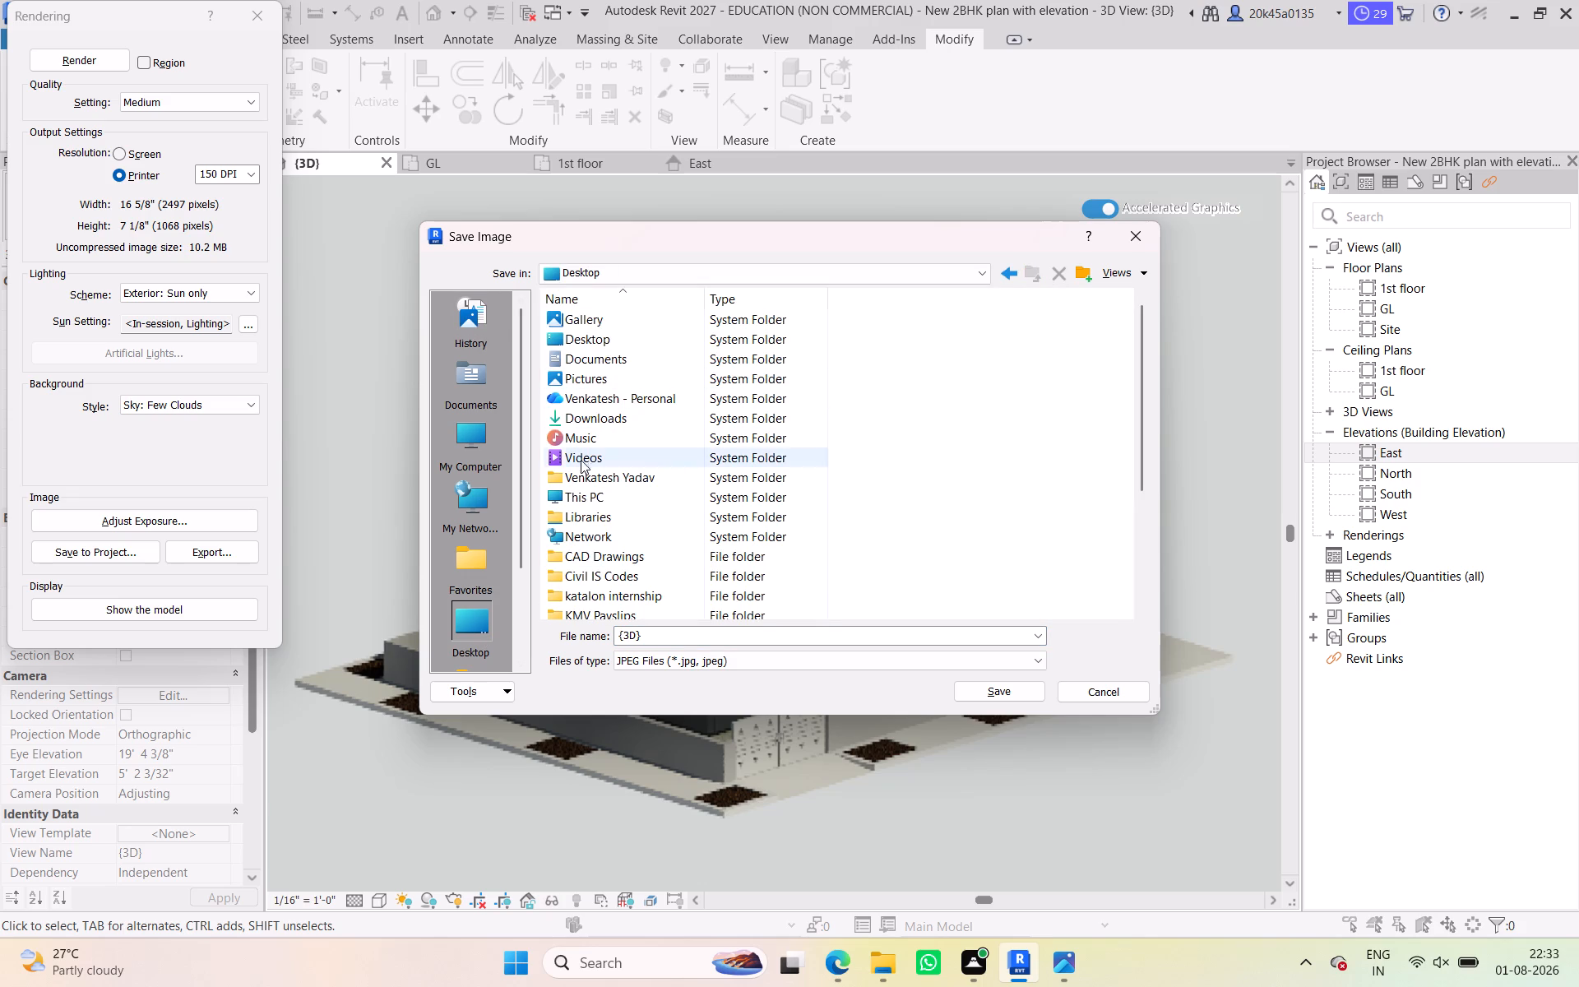
pyautogui.doubleClick(555, 422)
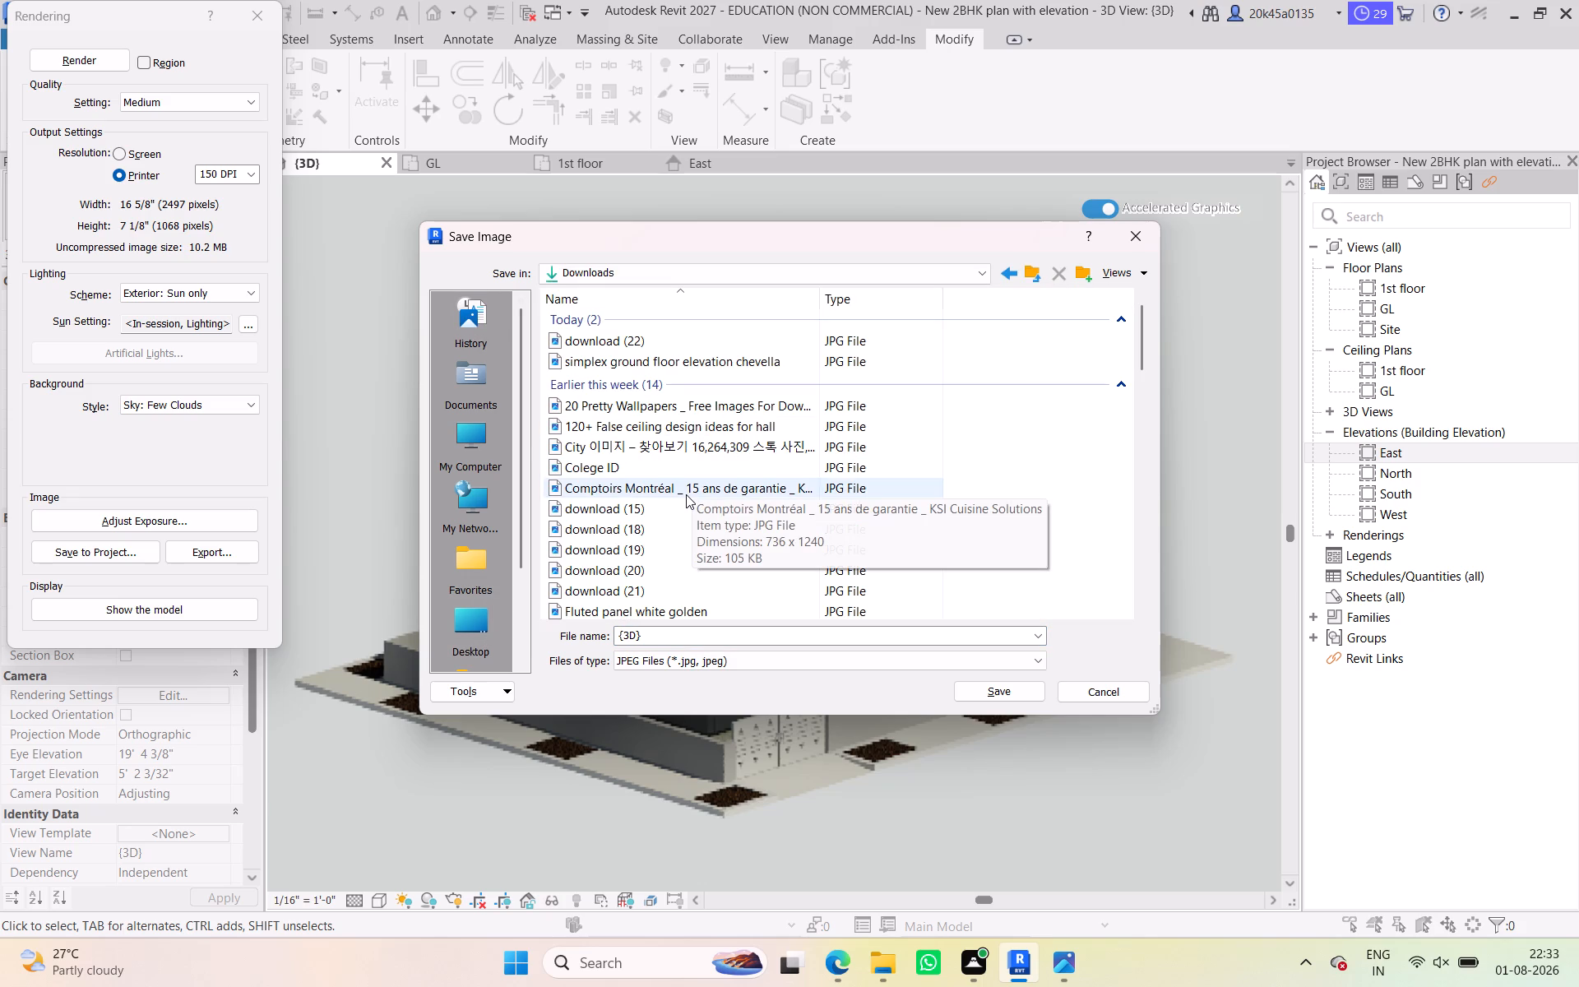
pyautogui.click(488, 633)
pyautogui.scroll(-14, 755, 543)
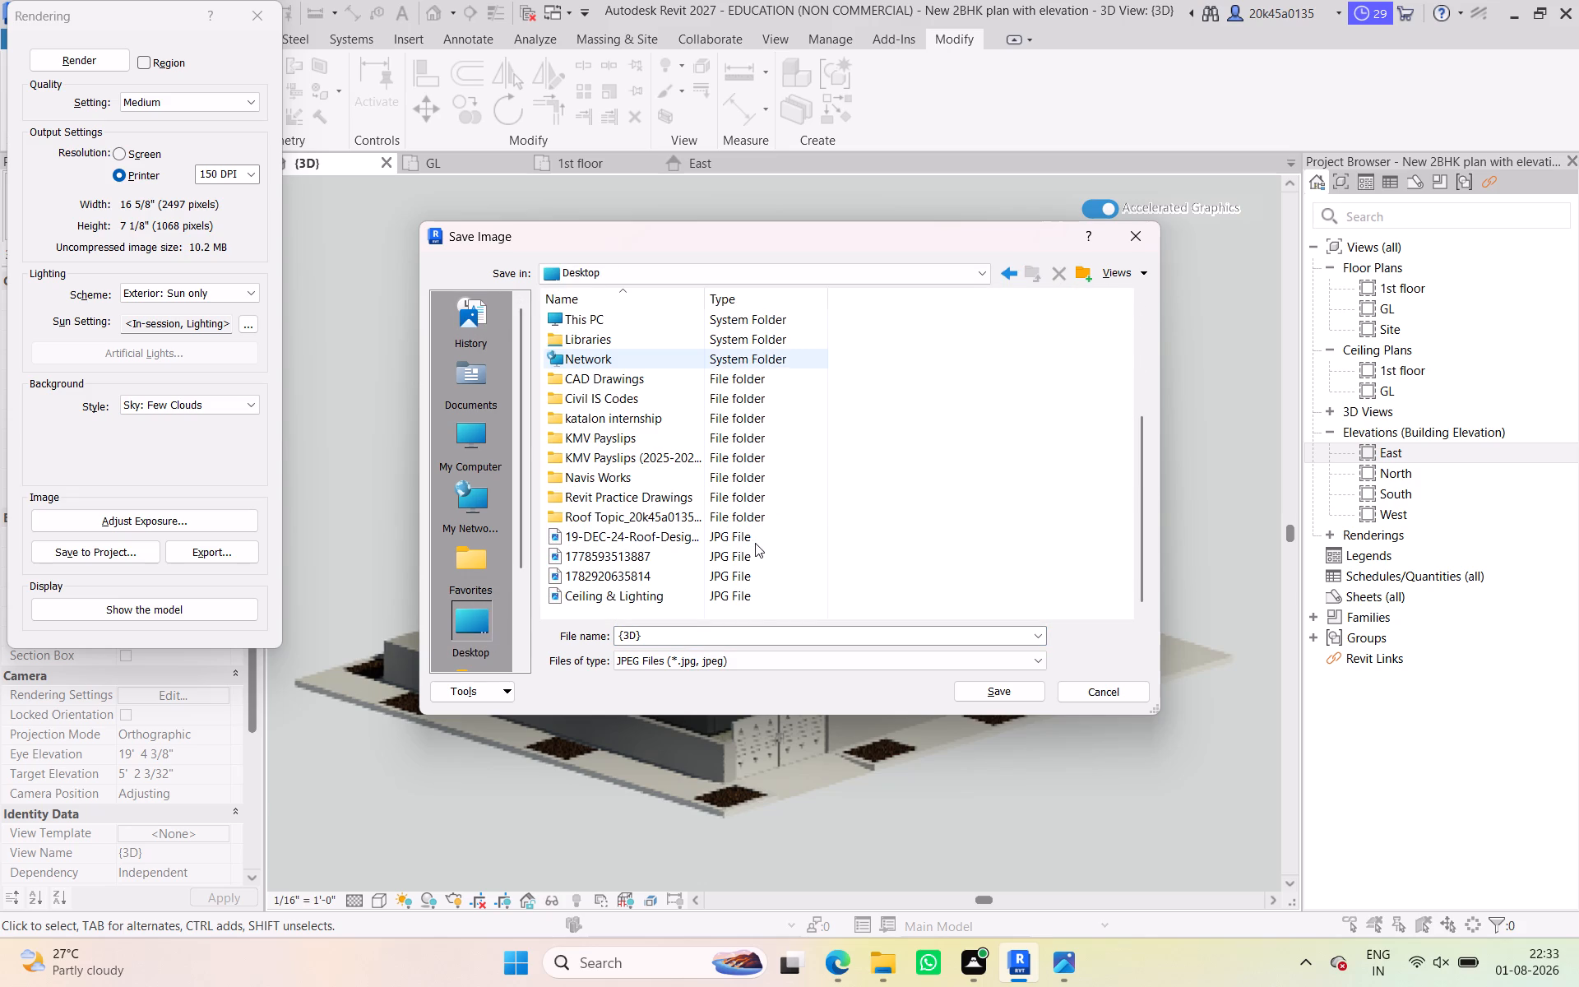
pyautogui.scroll(-3, 755, 543)
pyautogui.doubleClick(650, 494)
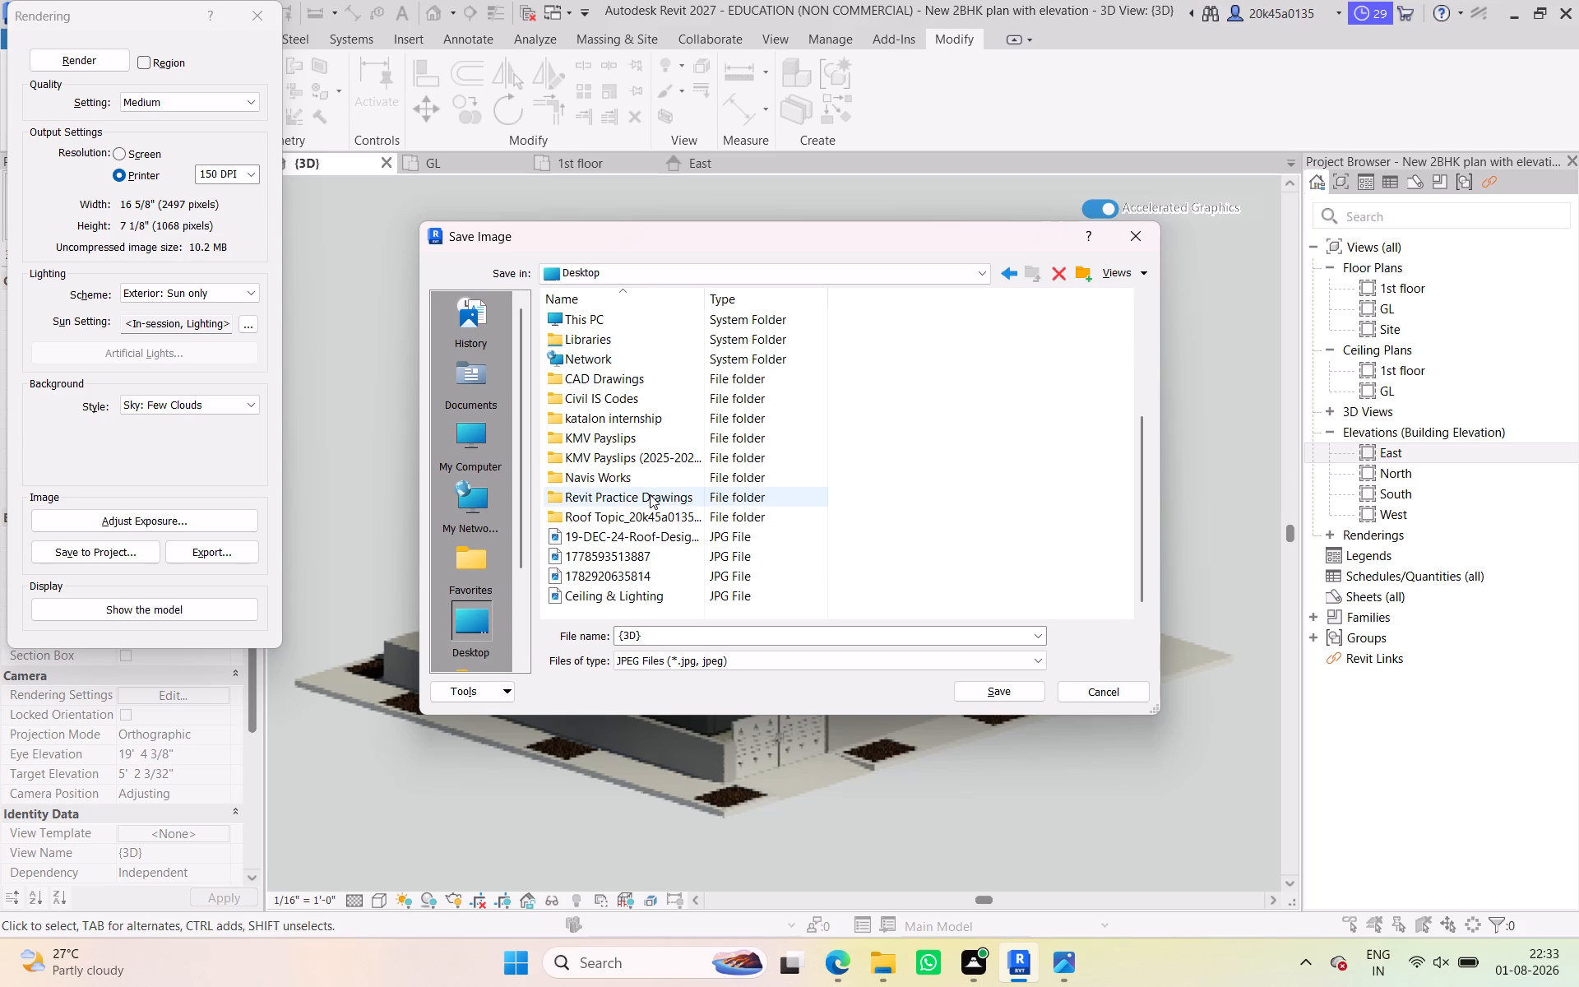
pyautogui.doubleClick(720, 317)
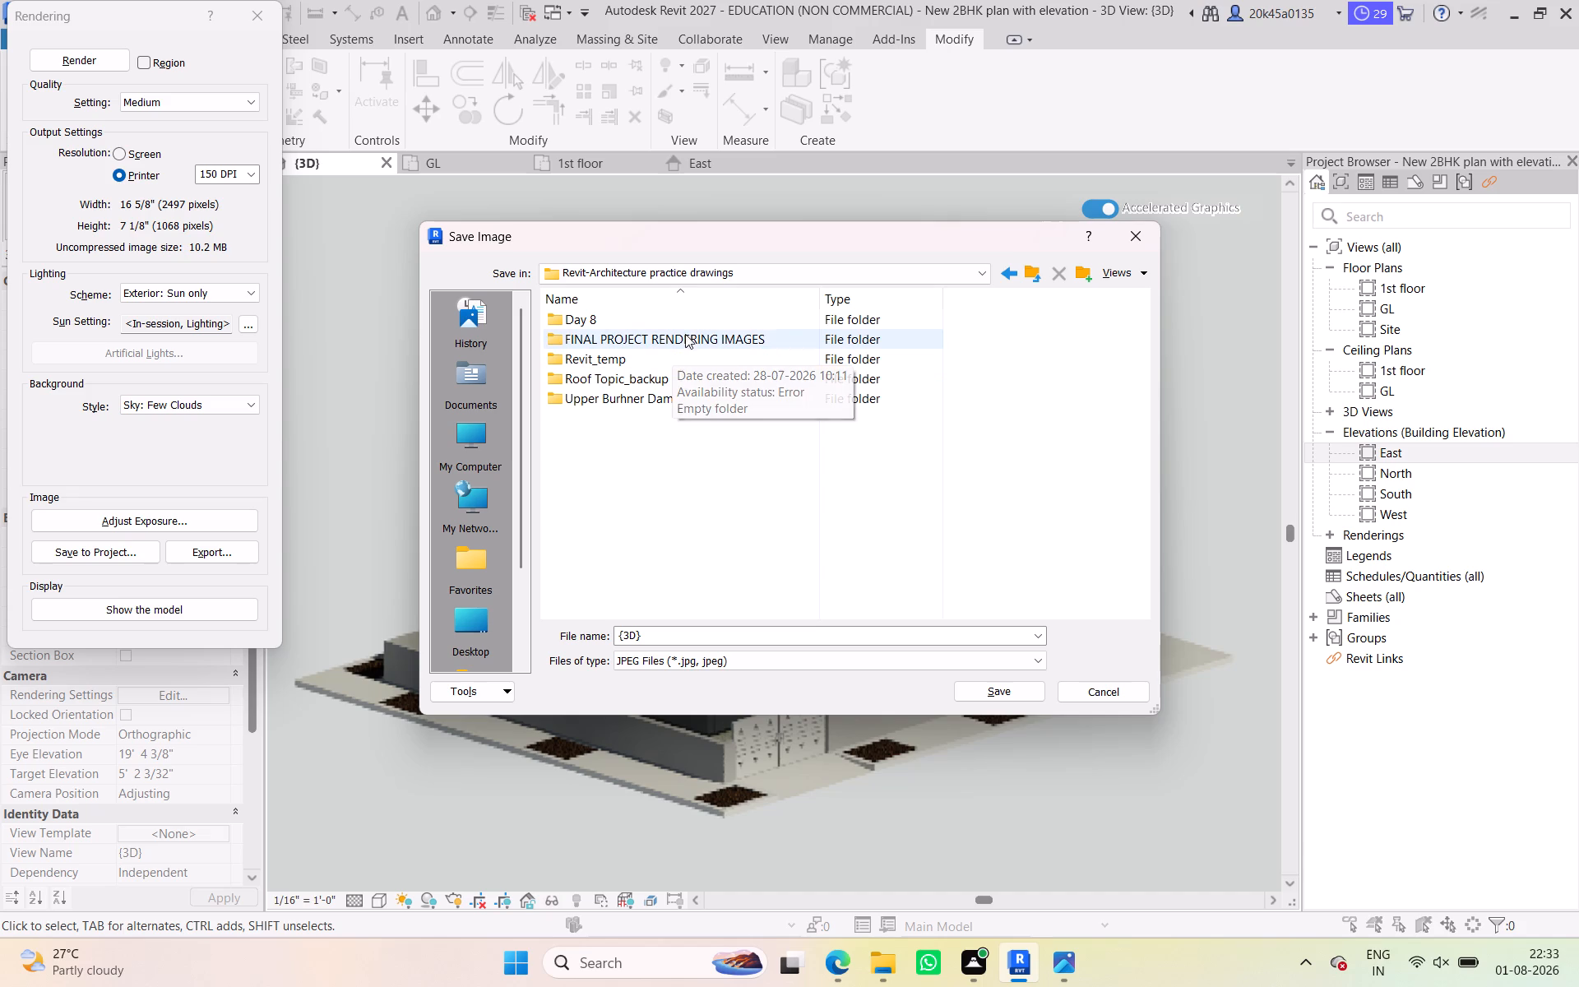
# Look through the Revit_temp, Upper Burhner Dam, Day 8 and FINAL PROJECT RENDERING IMAGES subfolders for a suitable save location.
pyautogui.click(1035, 266)
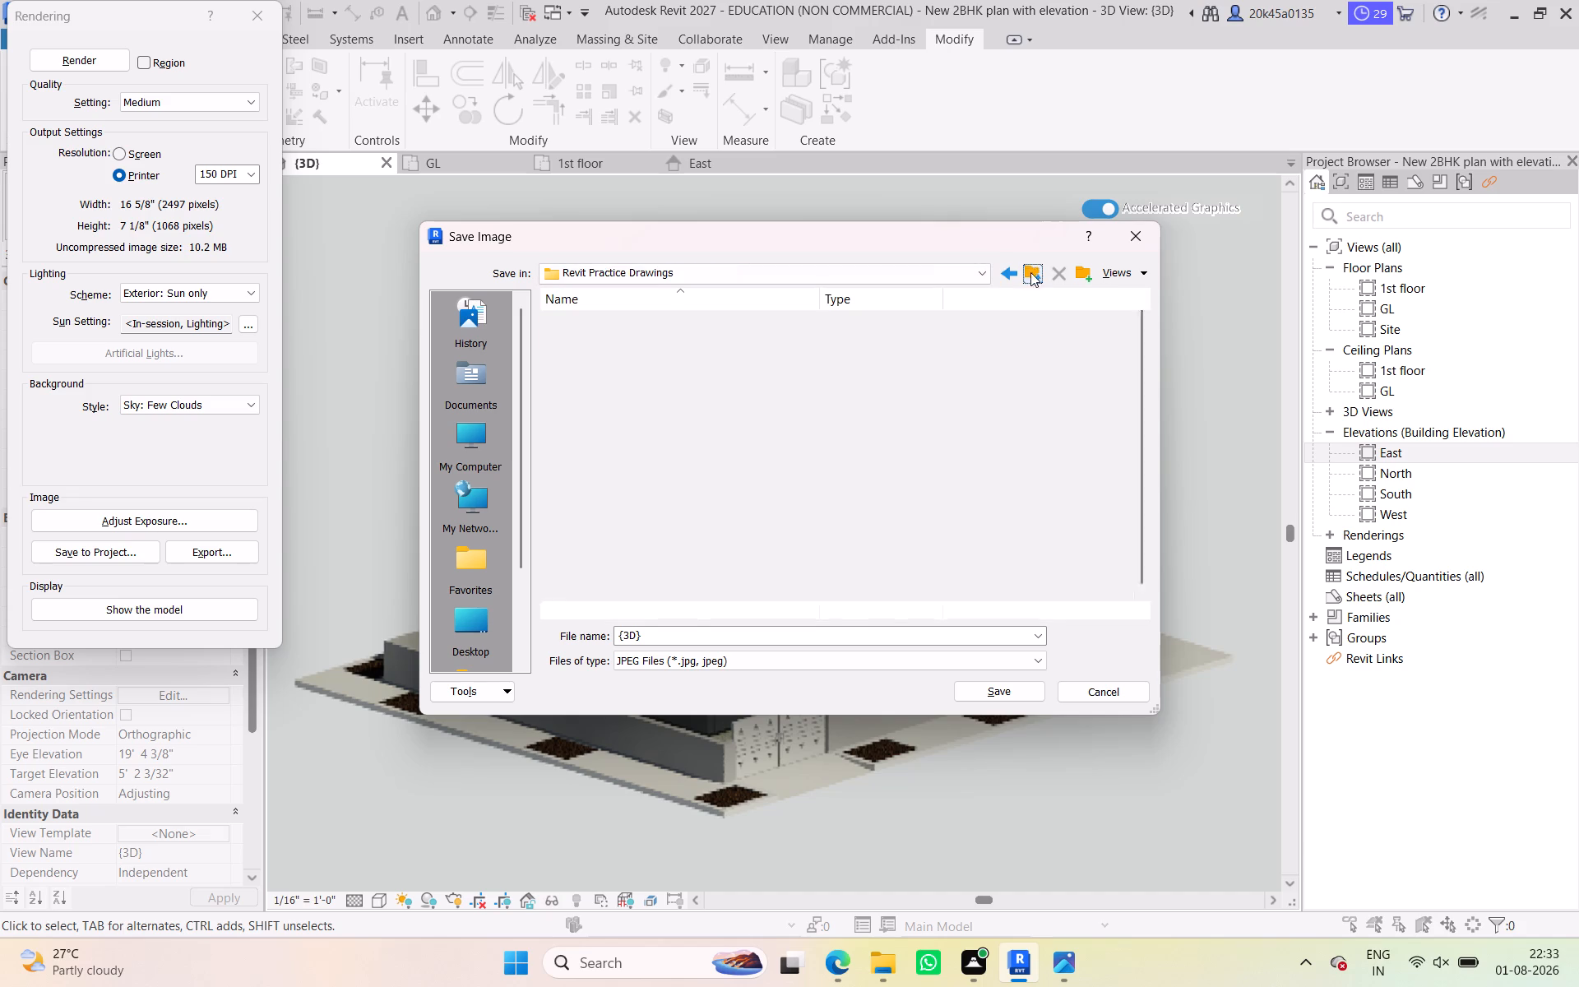
pyautogui.doubleClick(656, 317)
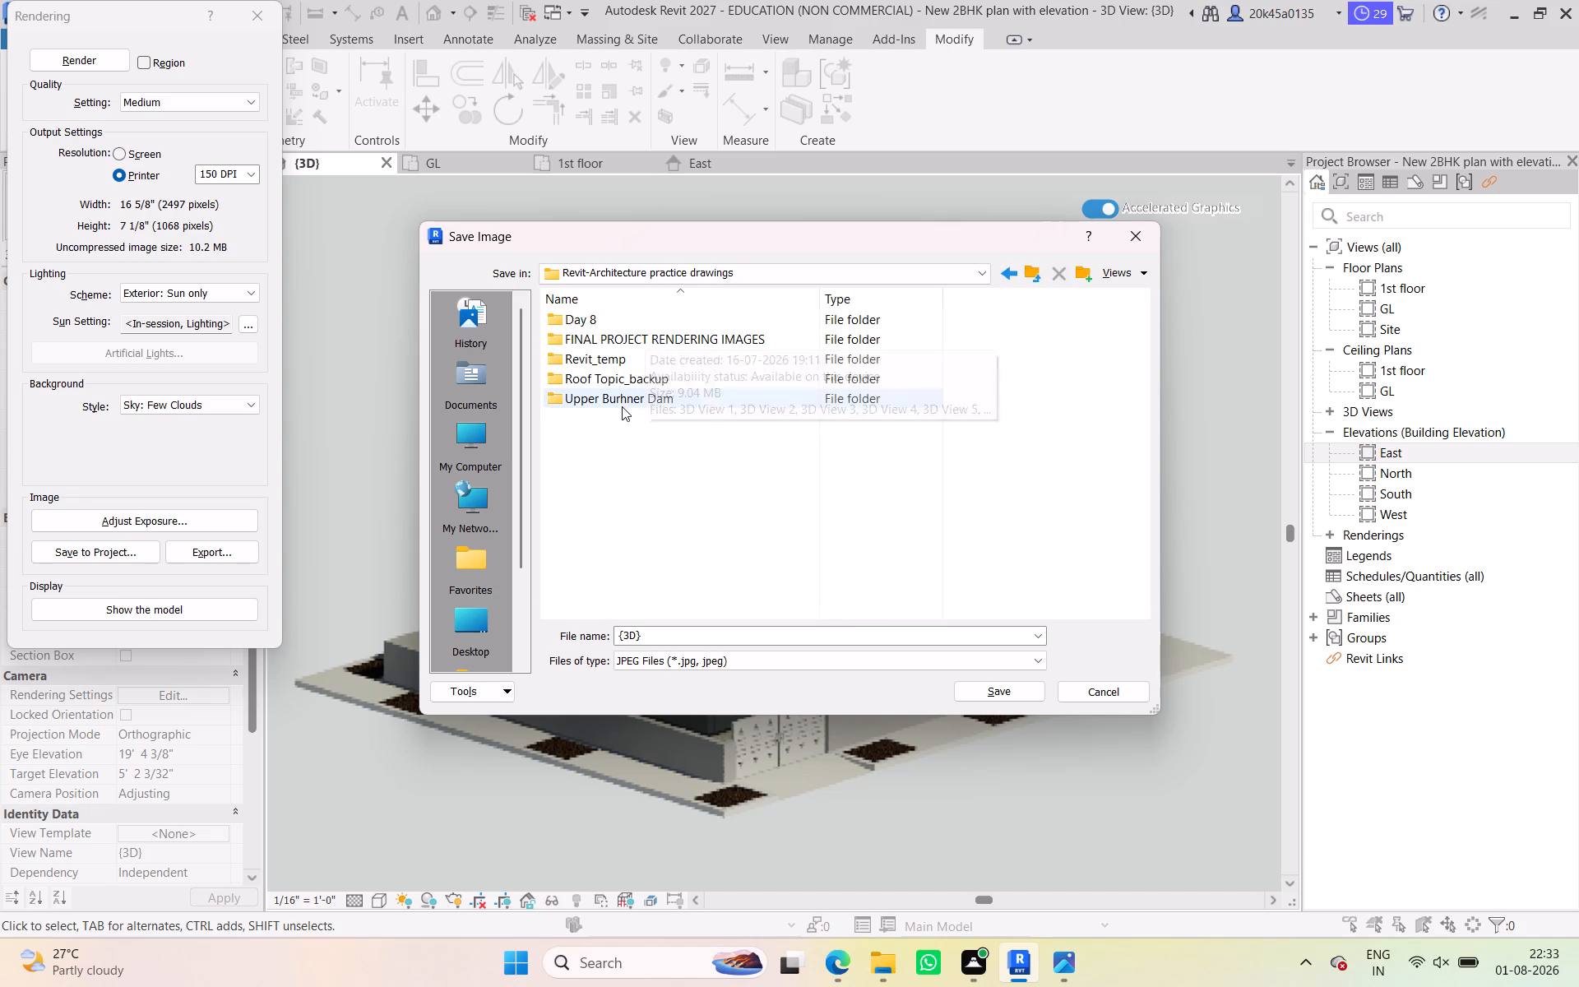
pyautogui.doubleClick(597, 359)
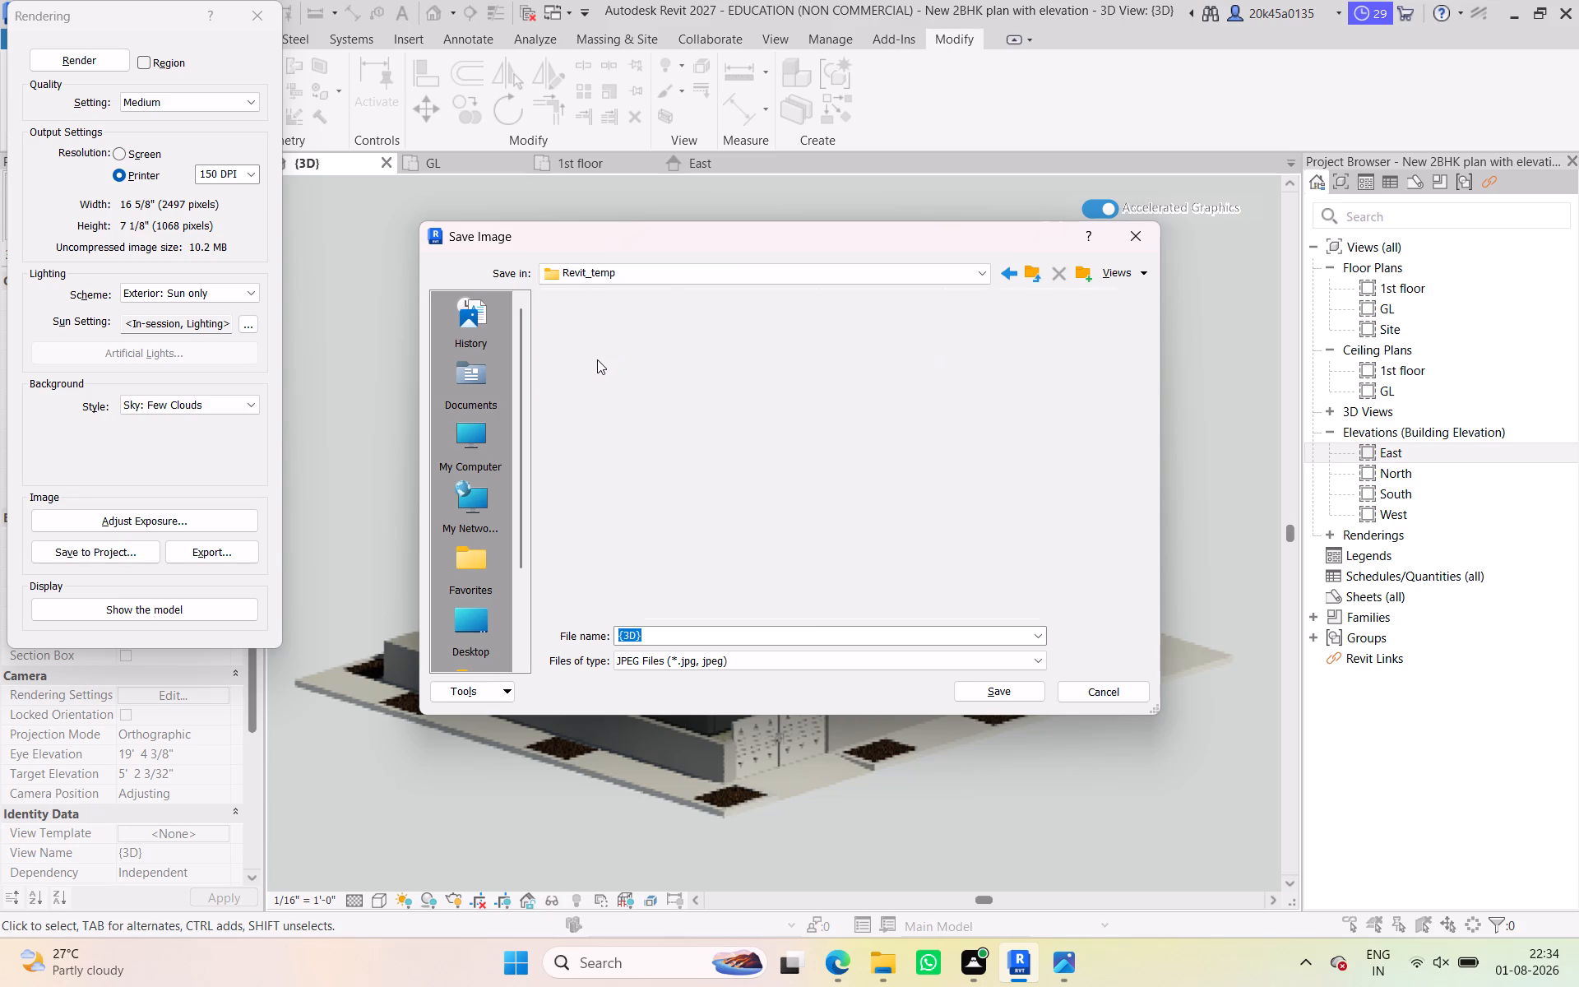
pyautogui.click(1034, 273)
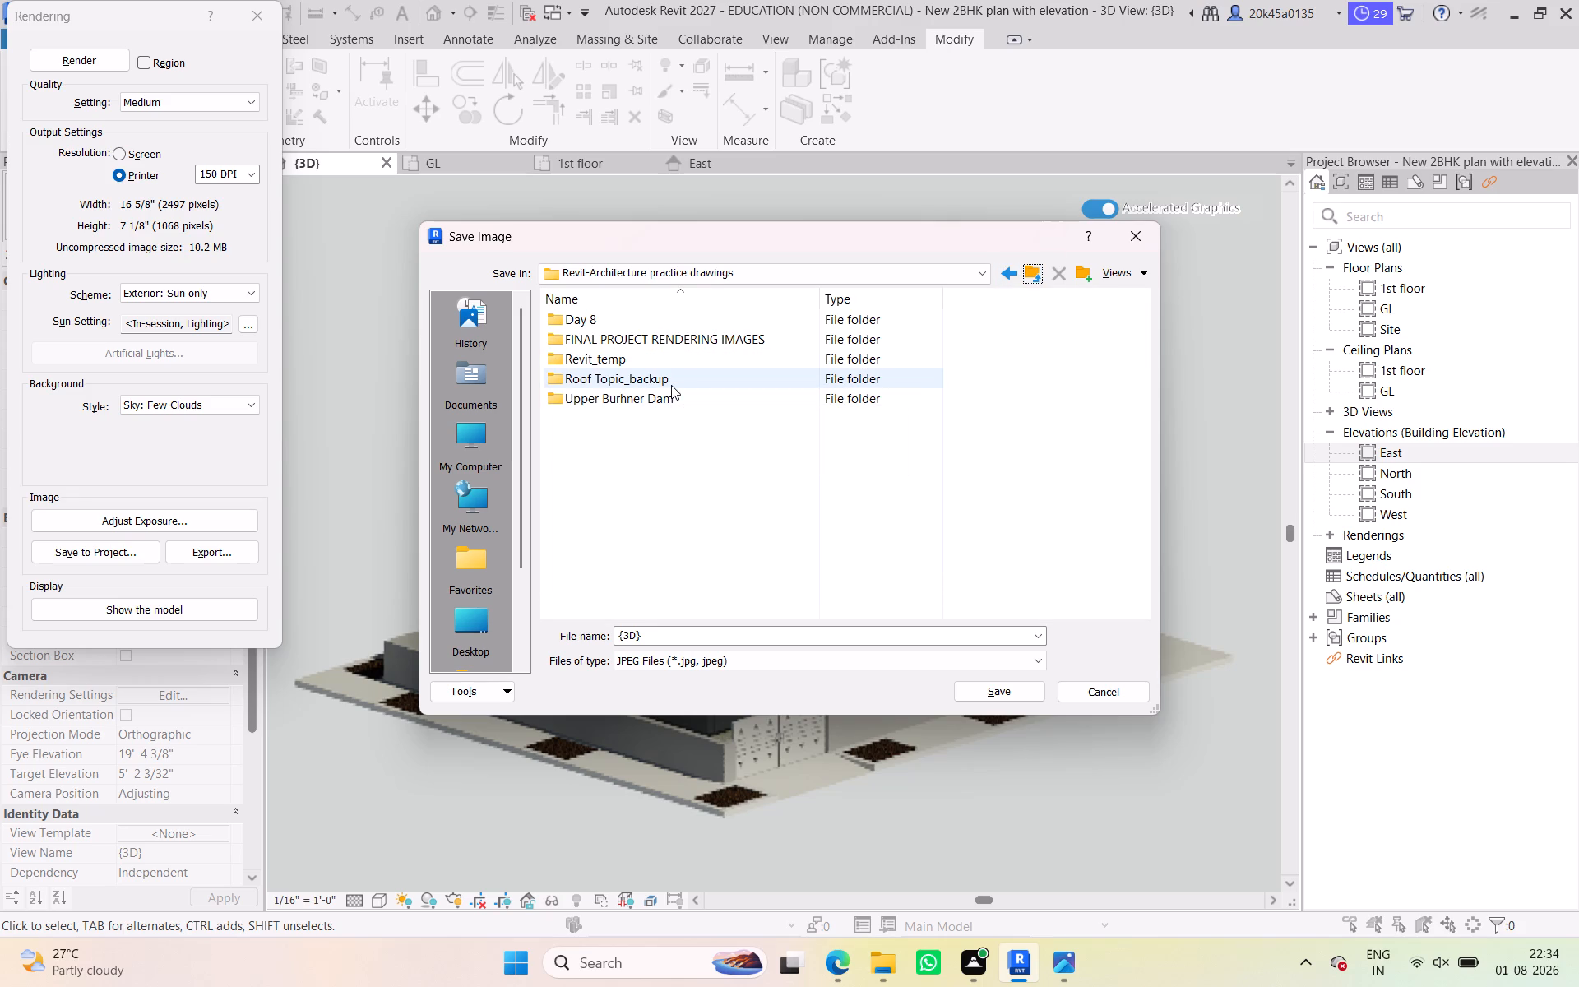
pyautogui.doubleClick(670, 396)
pyautogui.click(1023, 274)
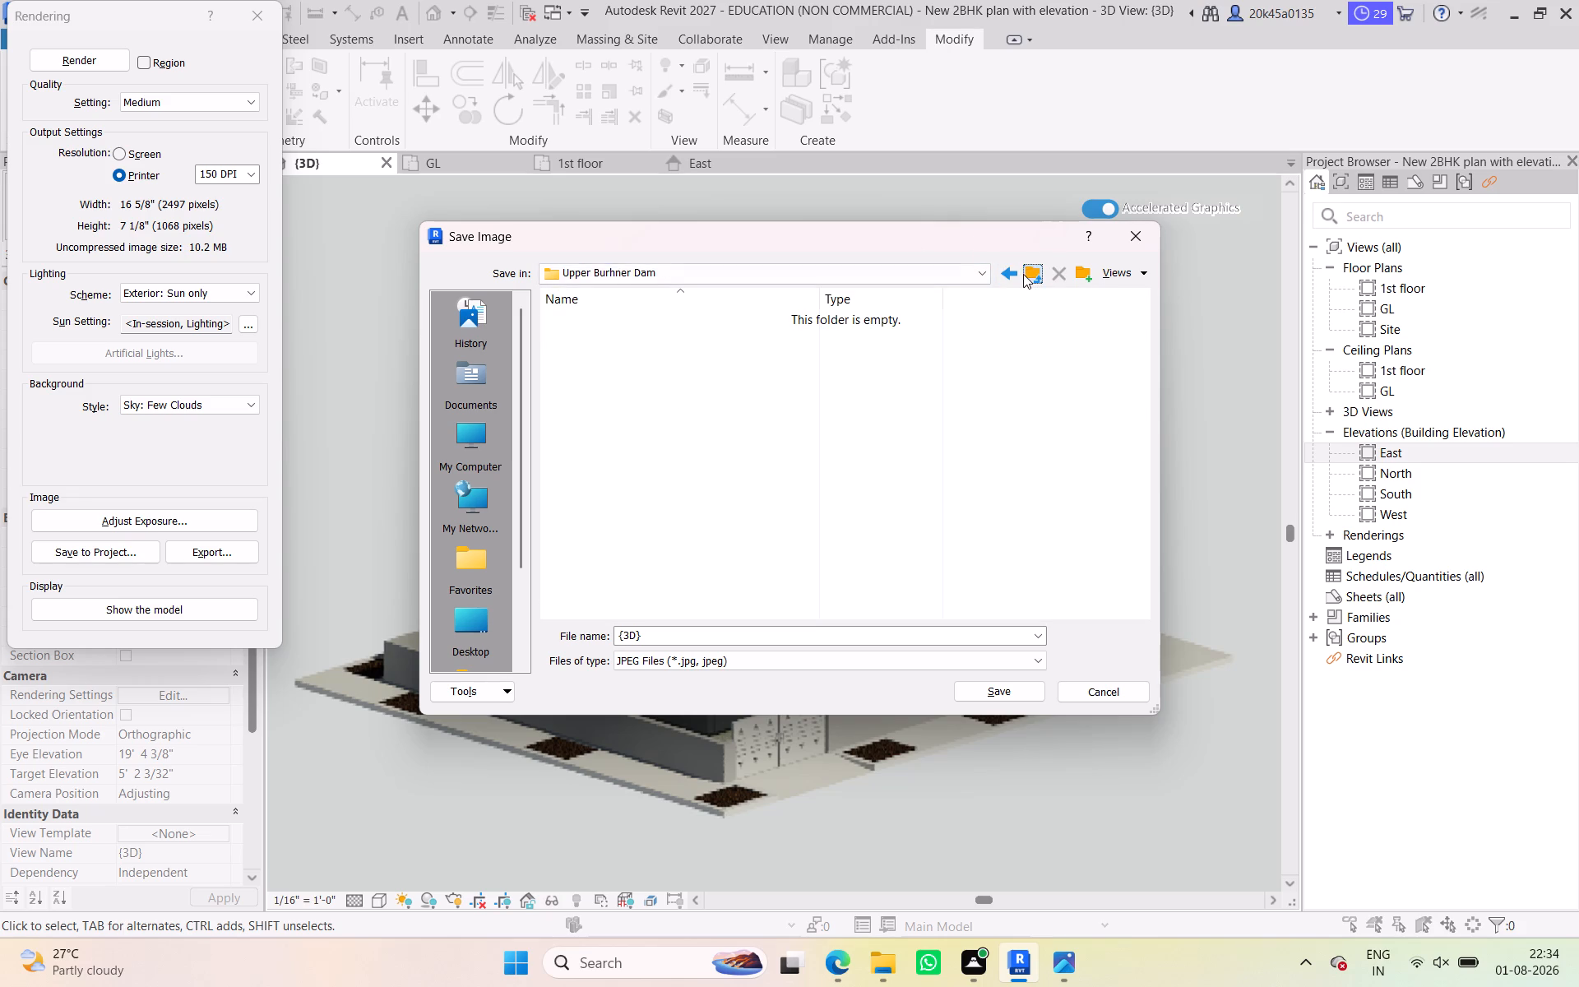
pyautogui.doubleClick(692, 321)
pyautogui.click(1029, 274)
pyautogui.doubleClick(720, 336)
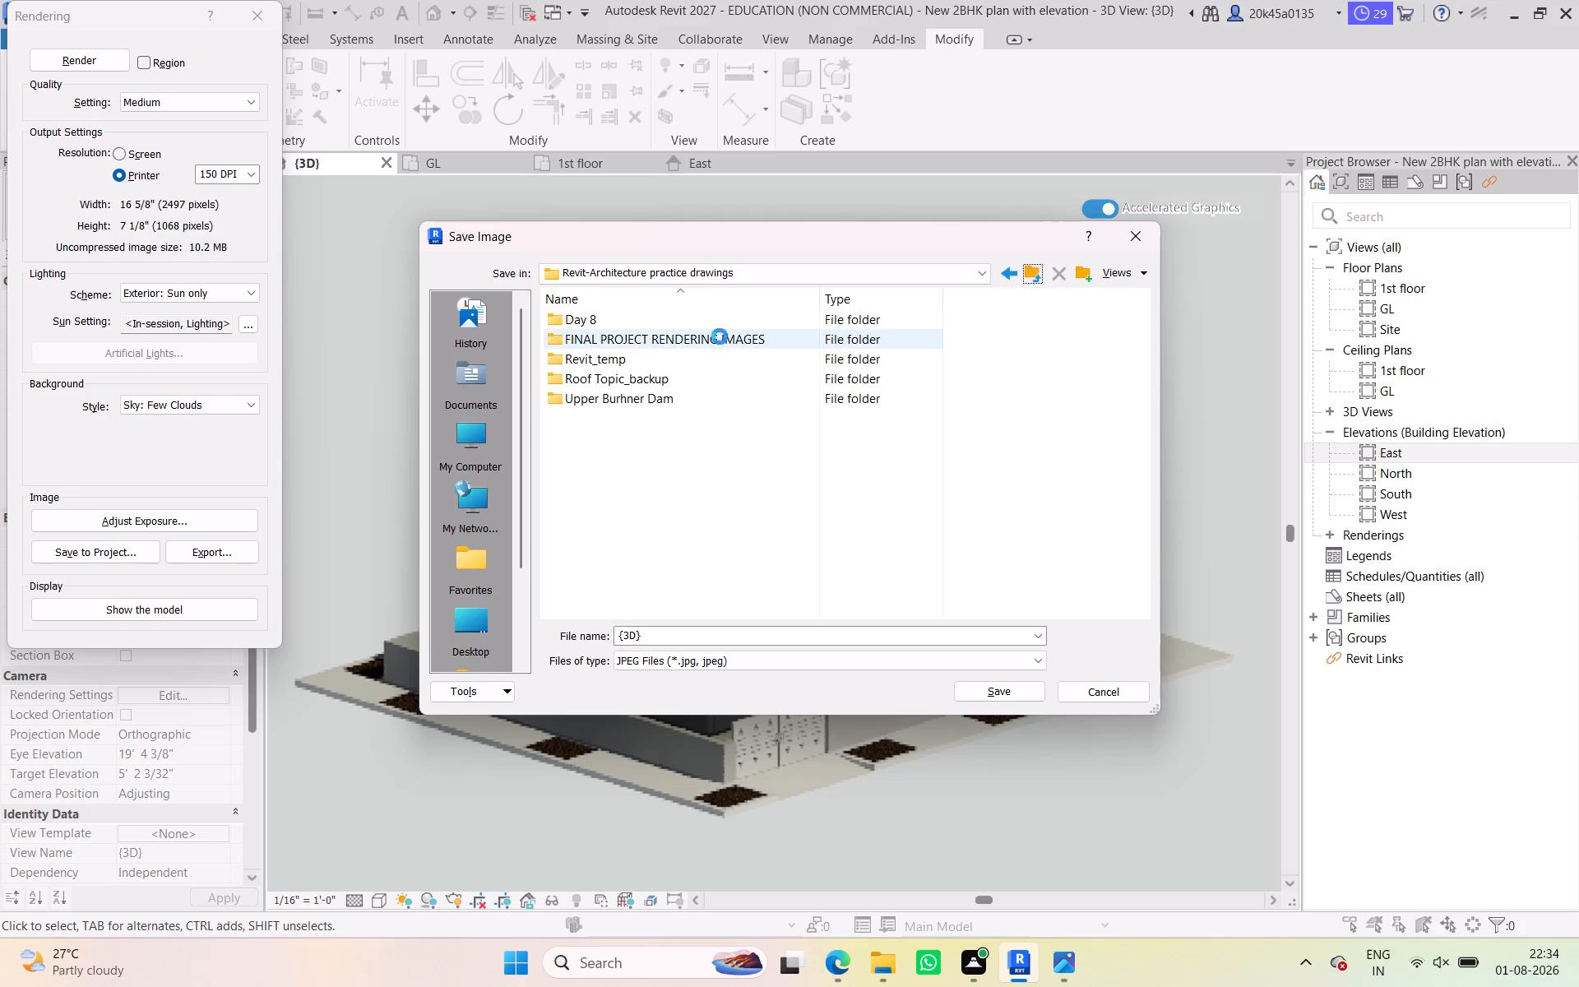
pyautogui.click(1040, 283)
pyautogui.click(795, 531)
# Create a folder named INTERSNHIP in Revit-Architecture practice drawings and open it as the save location.
pyautogui.click(1089, 276)
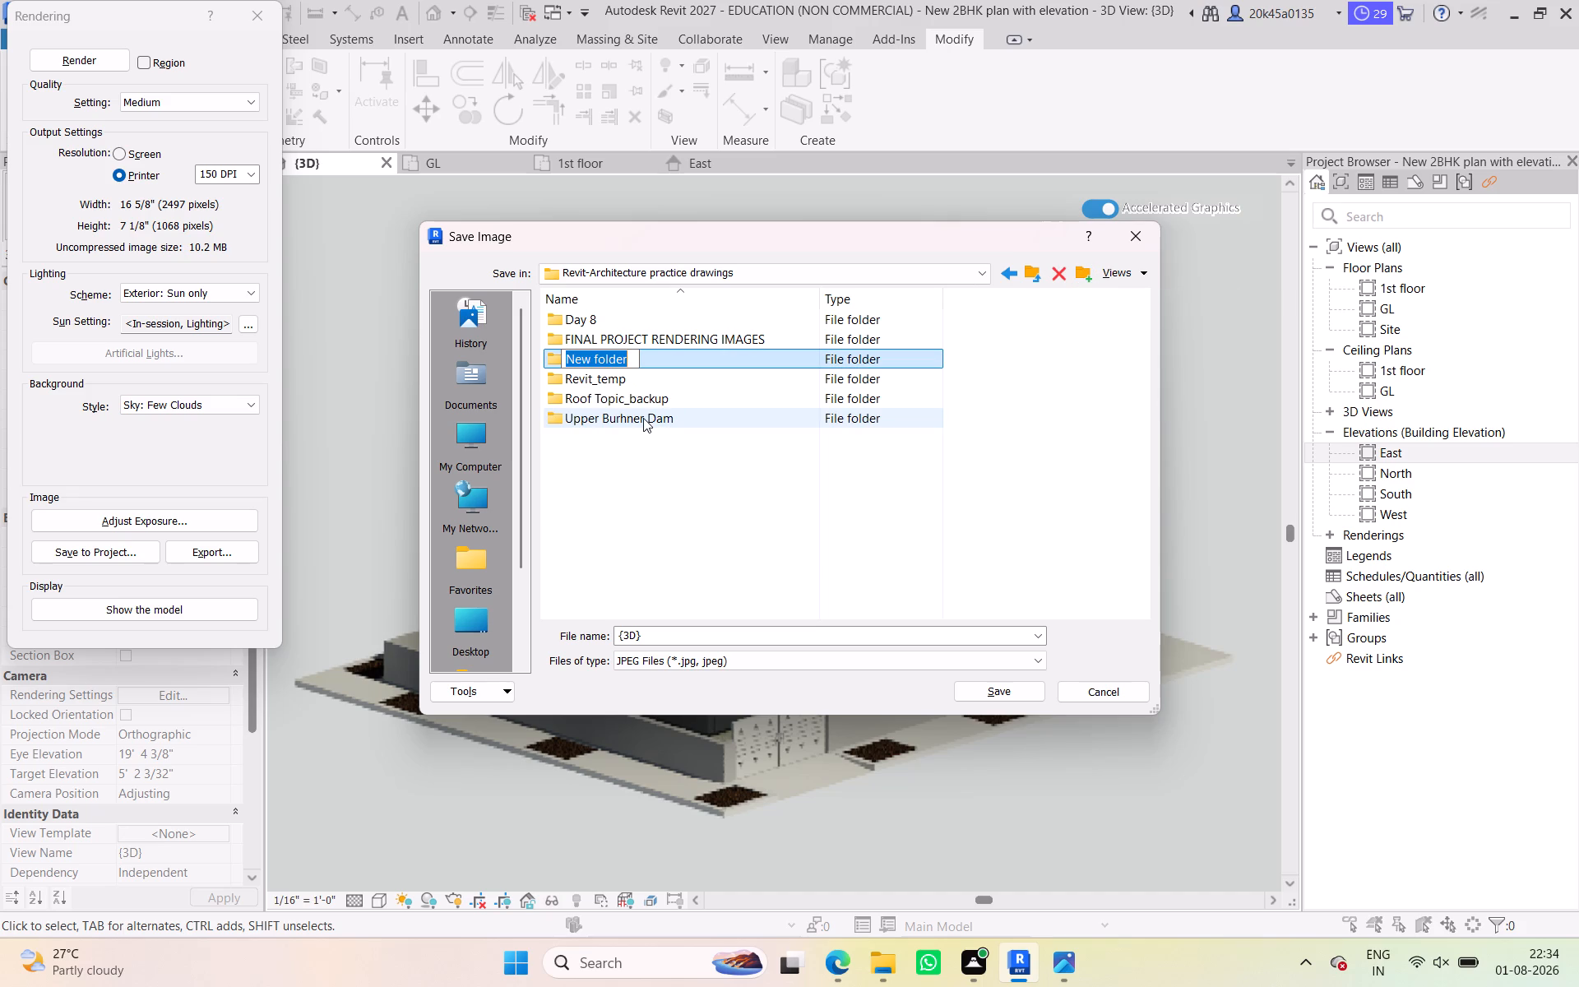
pyautogui.write('INTERSNHIP')
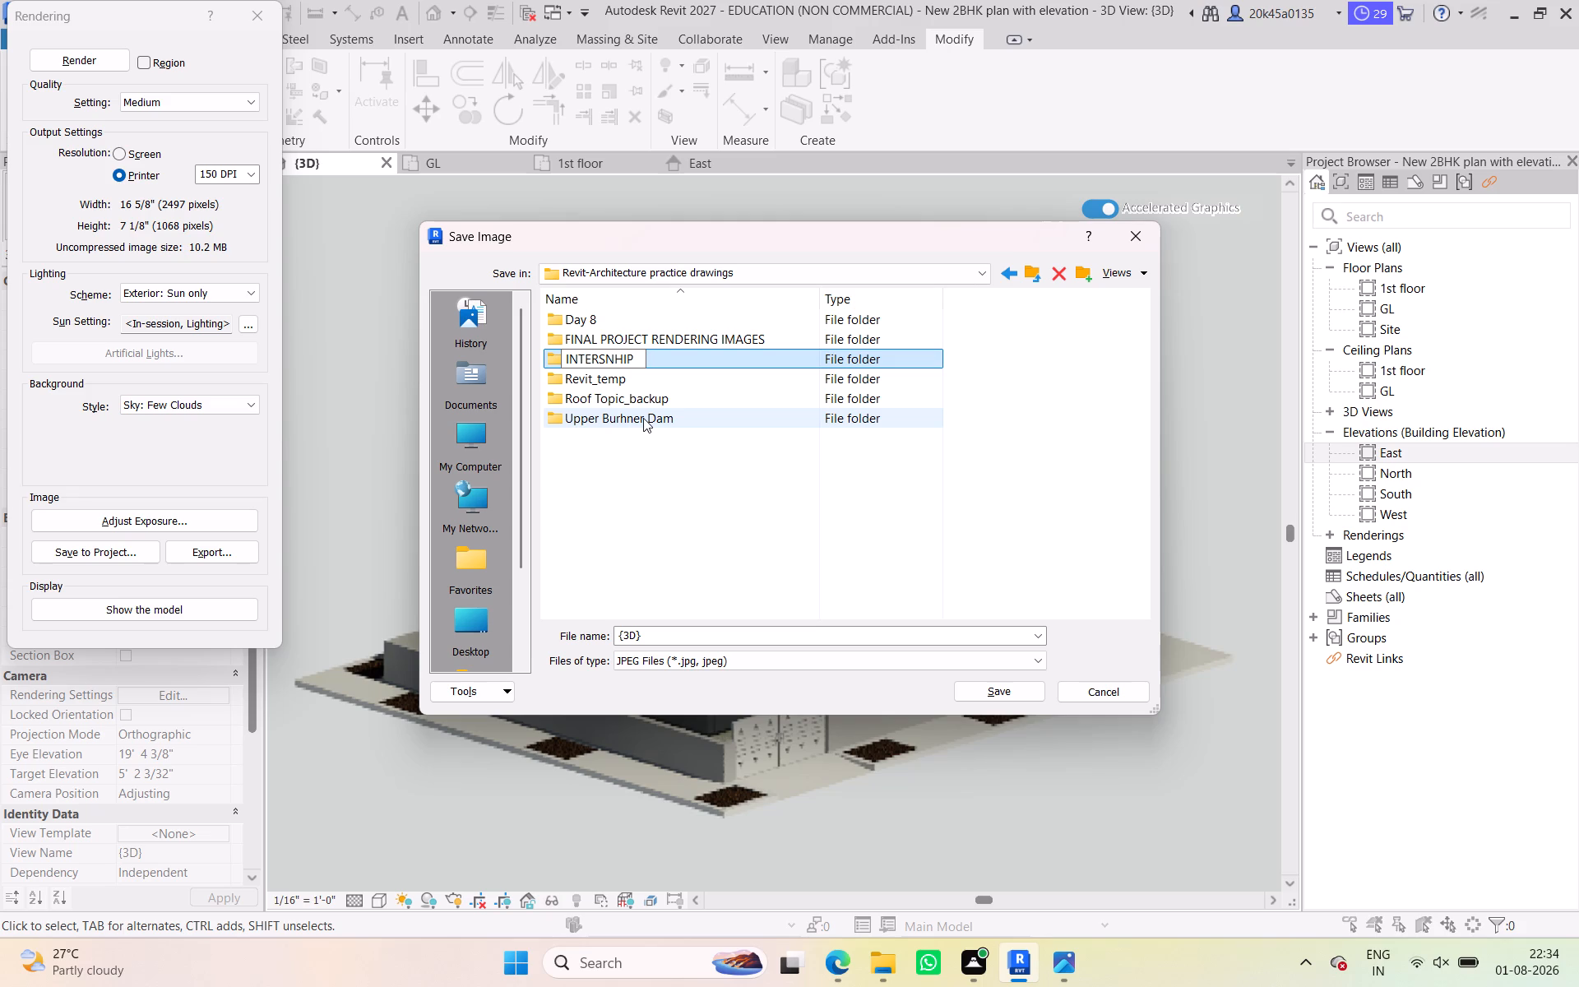
pyautogui.press('Return')
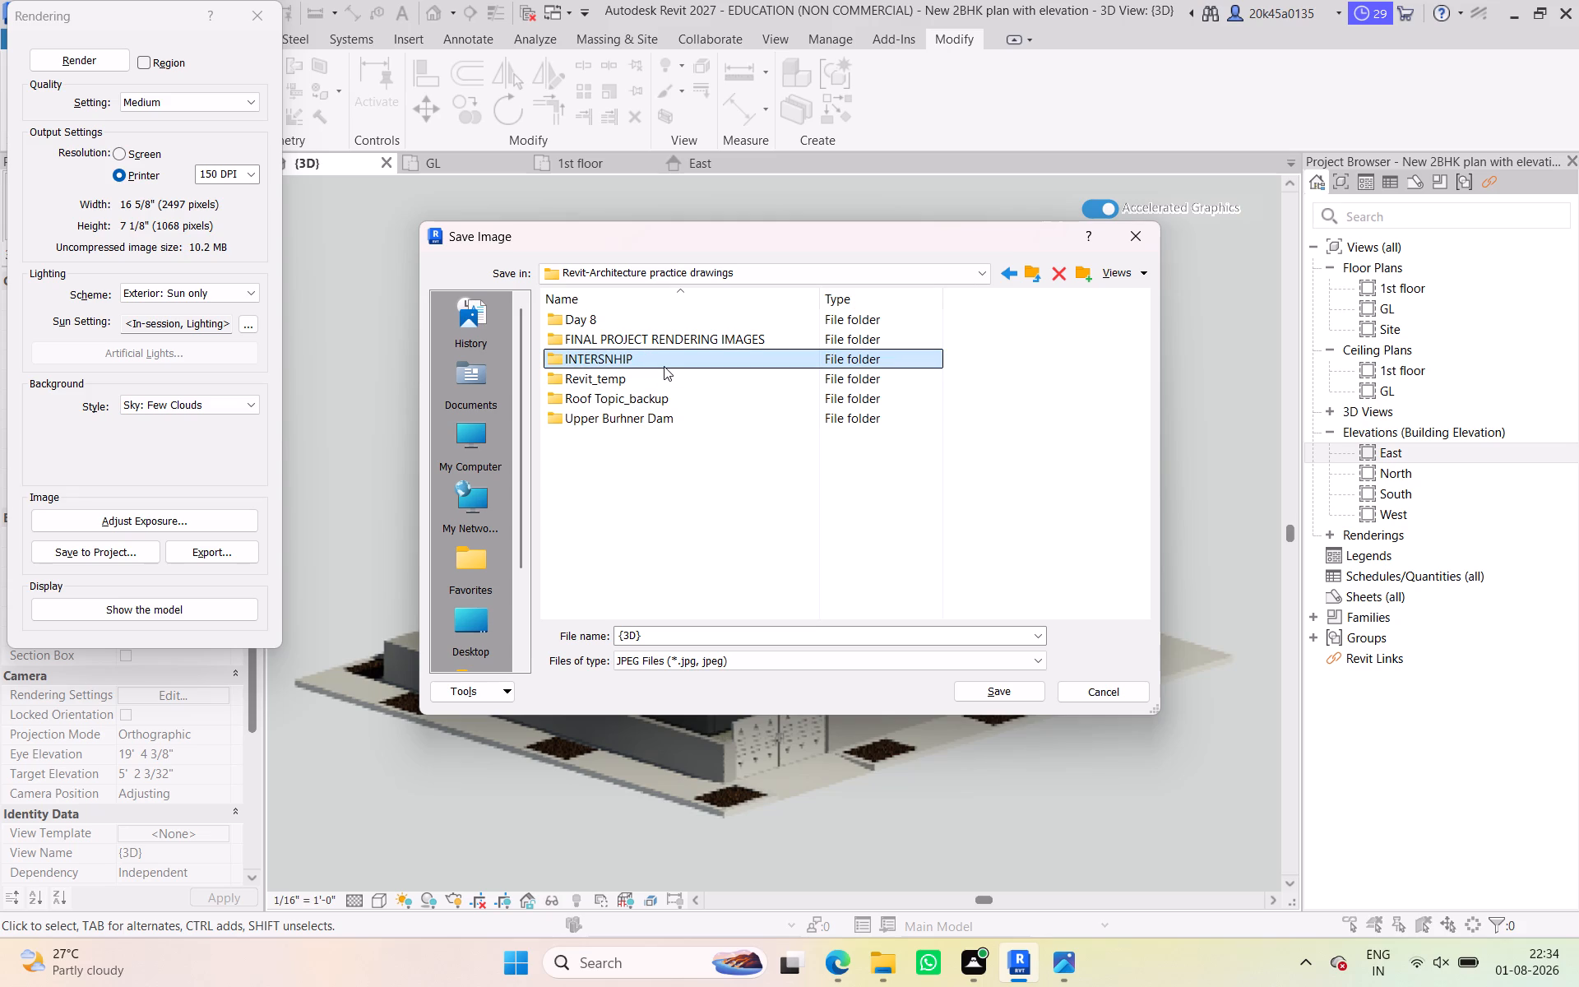
pyautogui.doubleClick(664, 366)
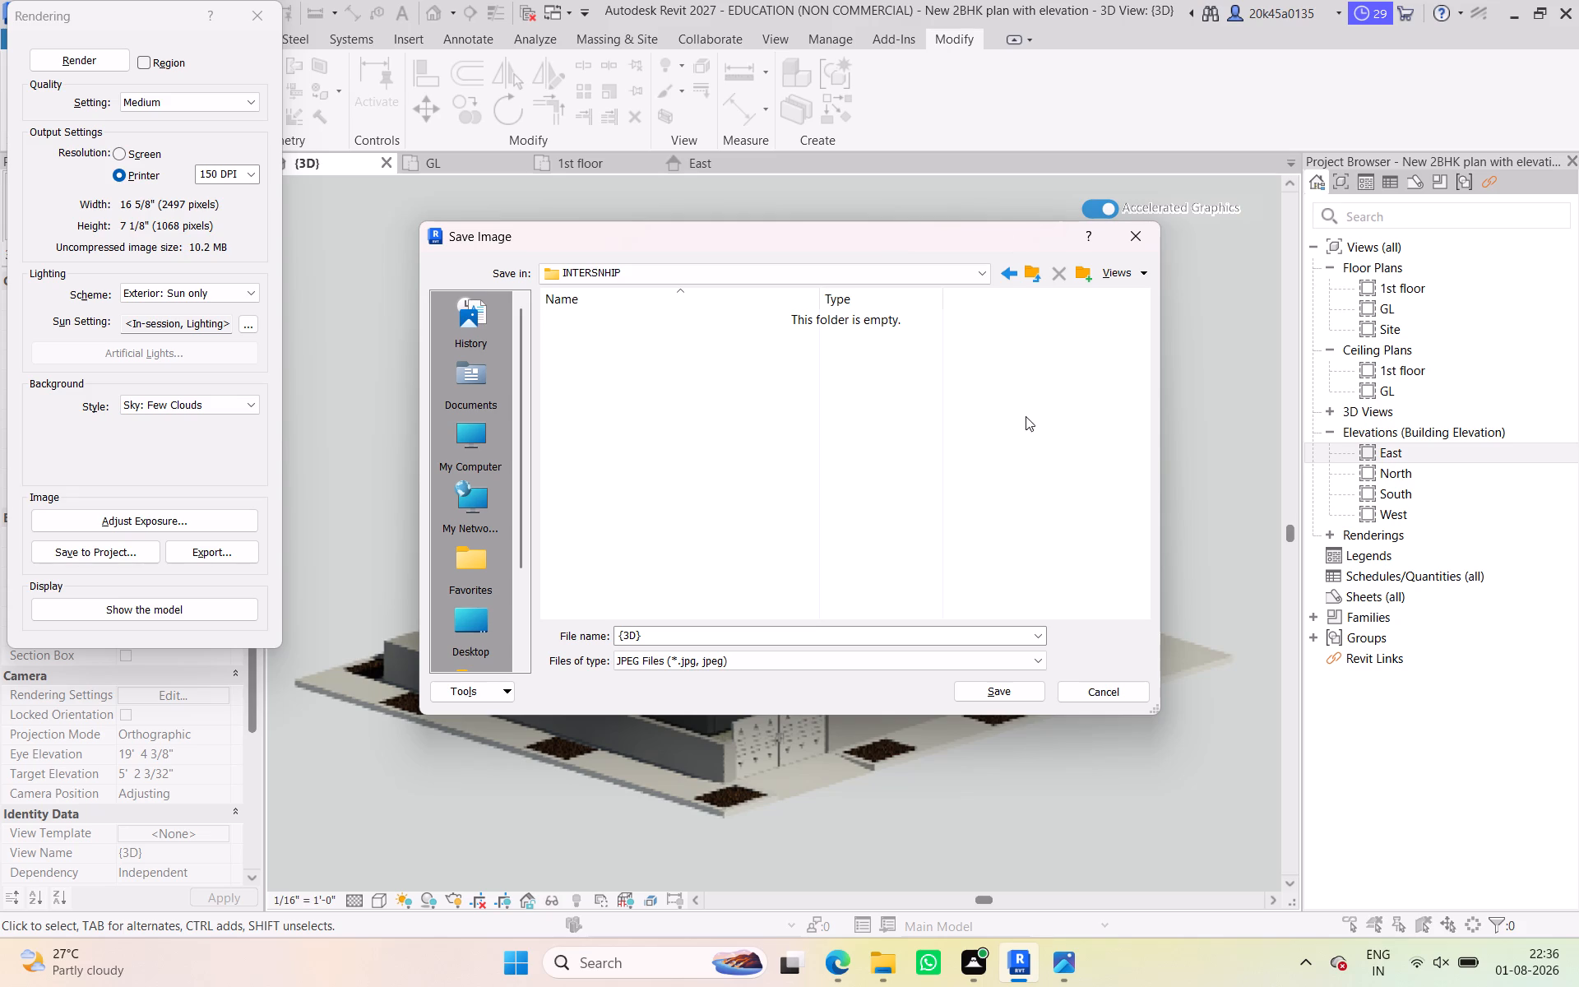
# Export the rendering to the INTERSNHIP folder as a JPEG named Ground floor rendering image.
pyautogui.click(668, 636)
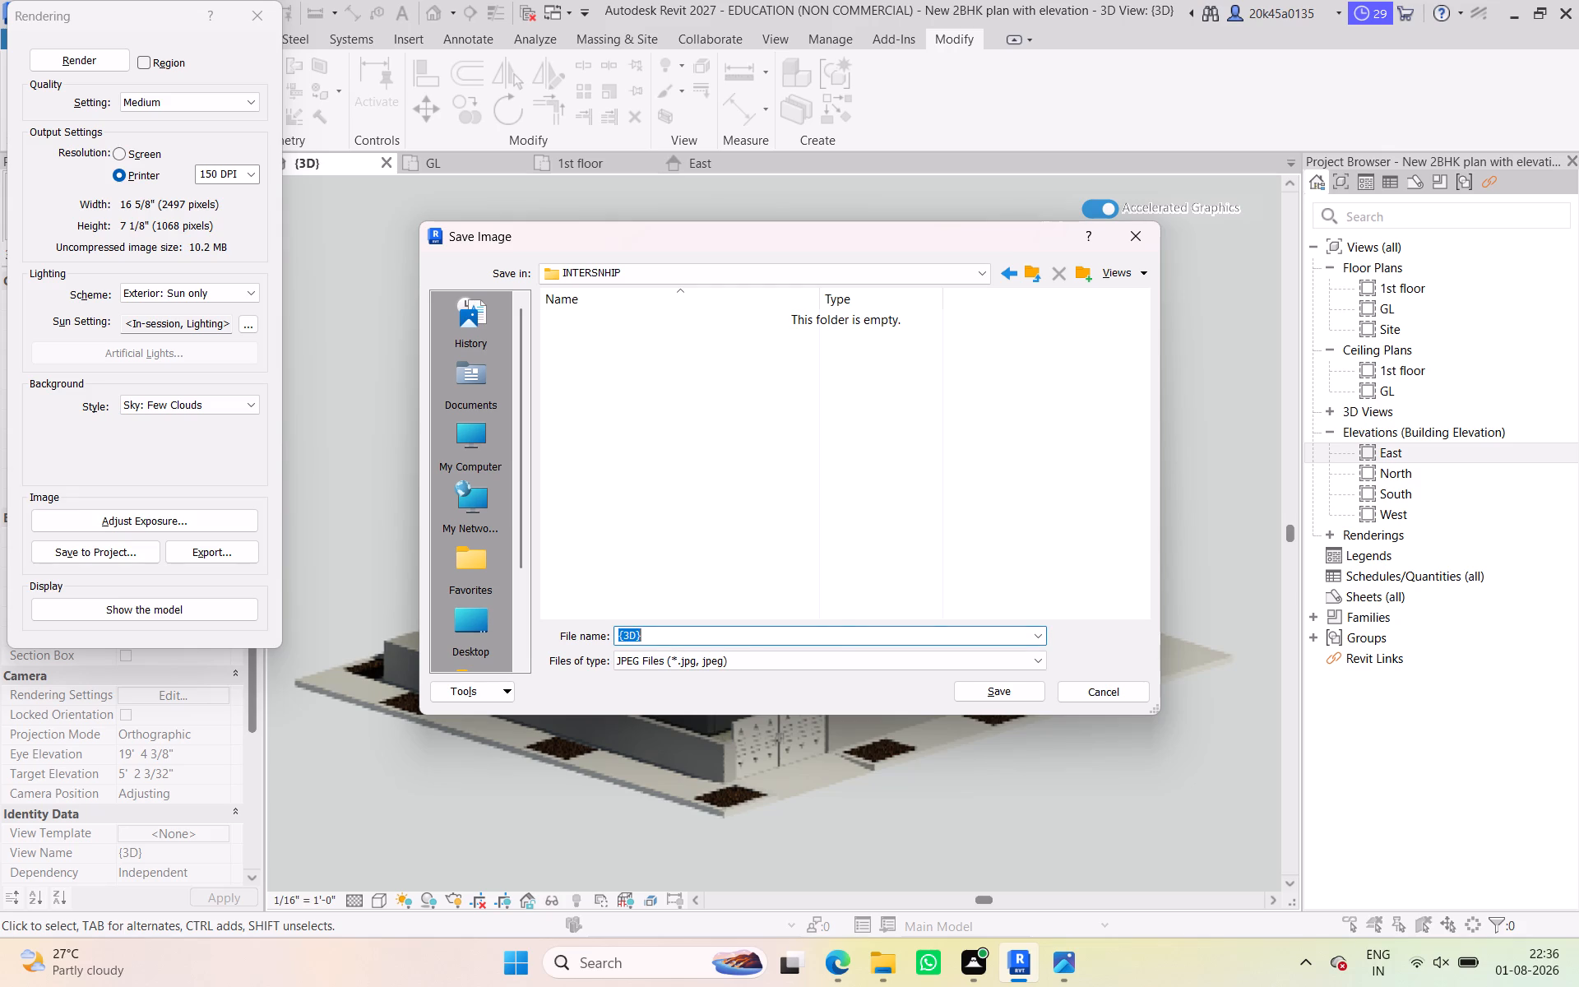
pyautogui.hotkey('shift', 'g')
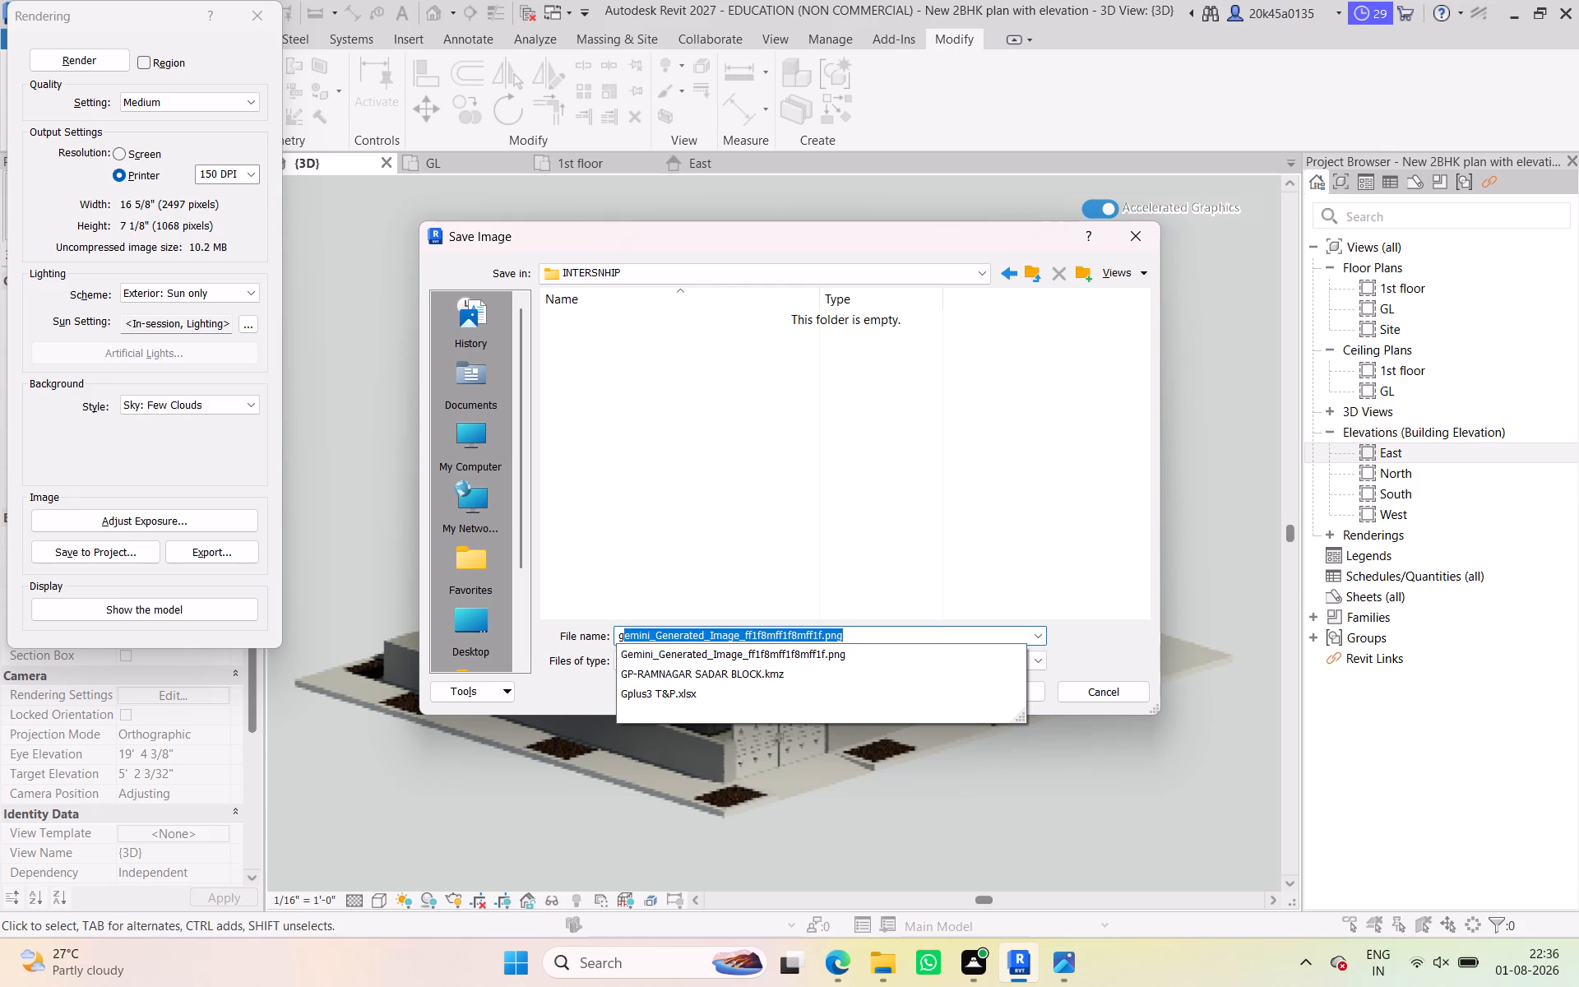
pyautogui.press('r')
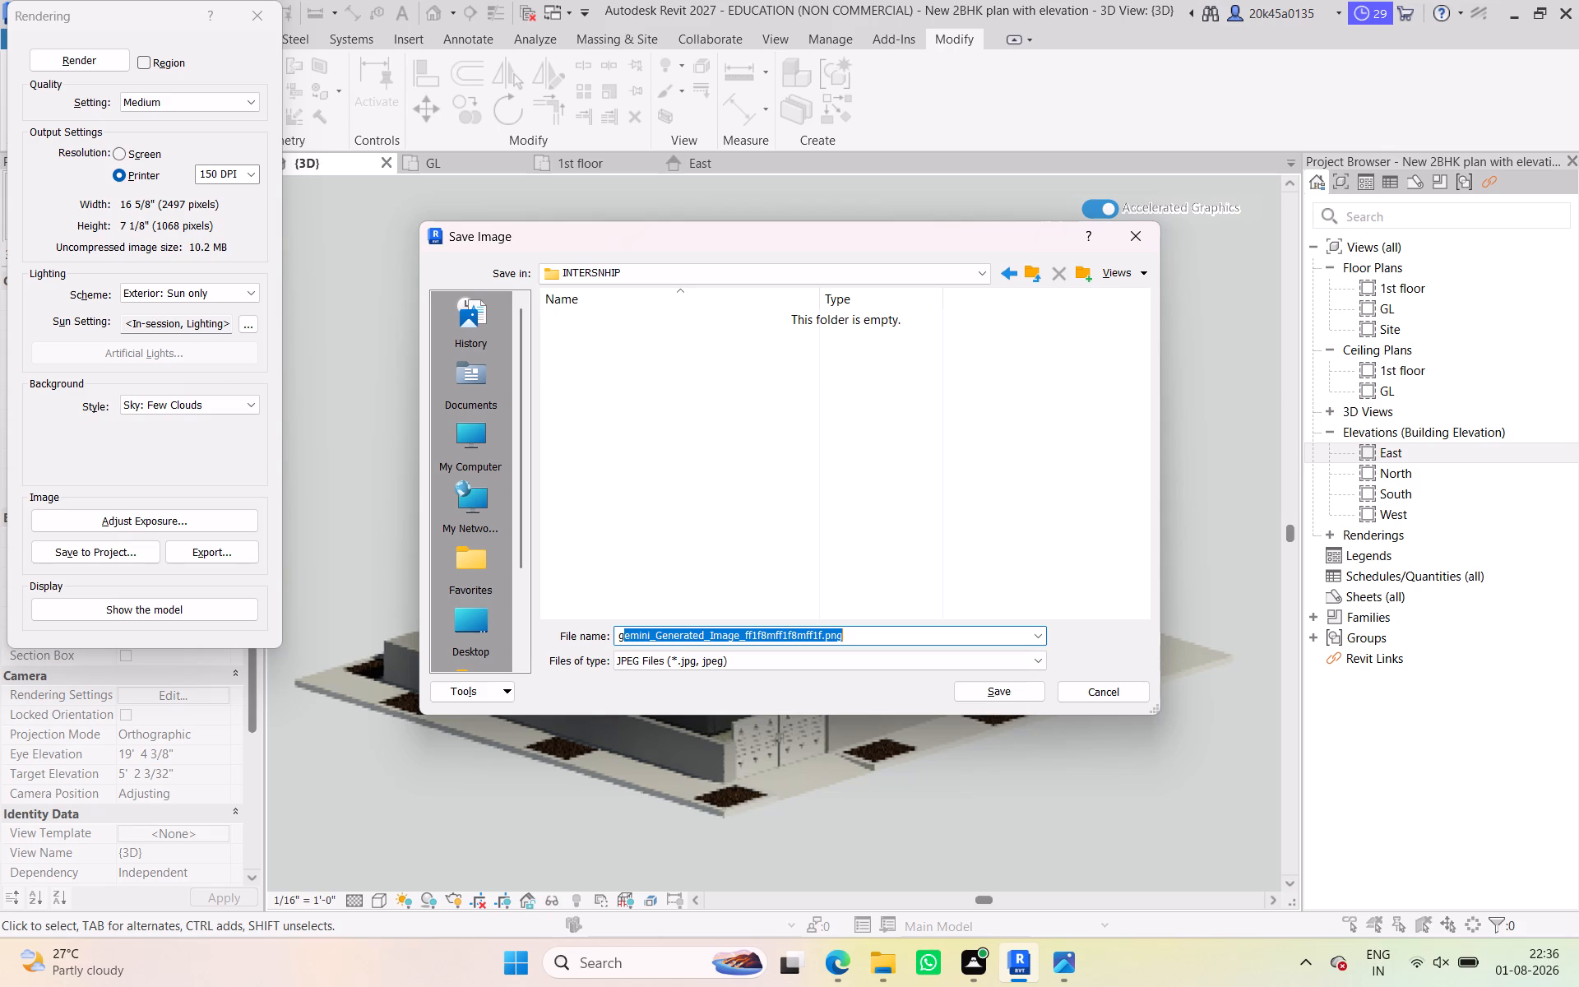
pyautogui.press('o')
pyautogui.press('u')
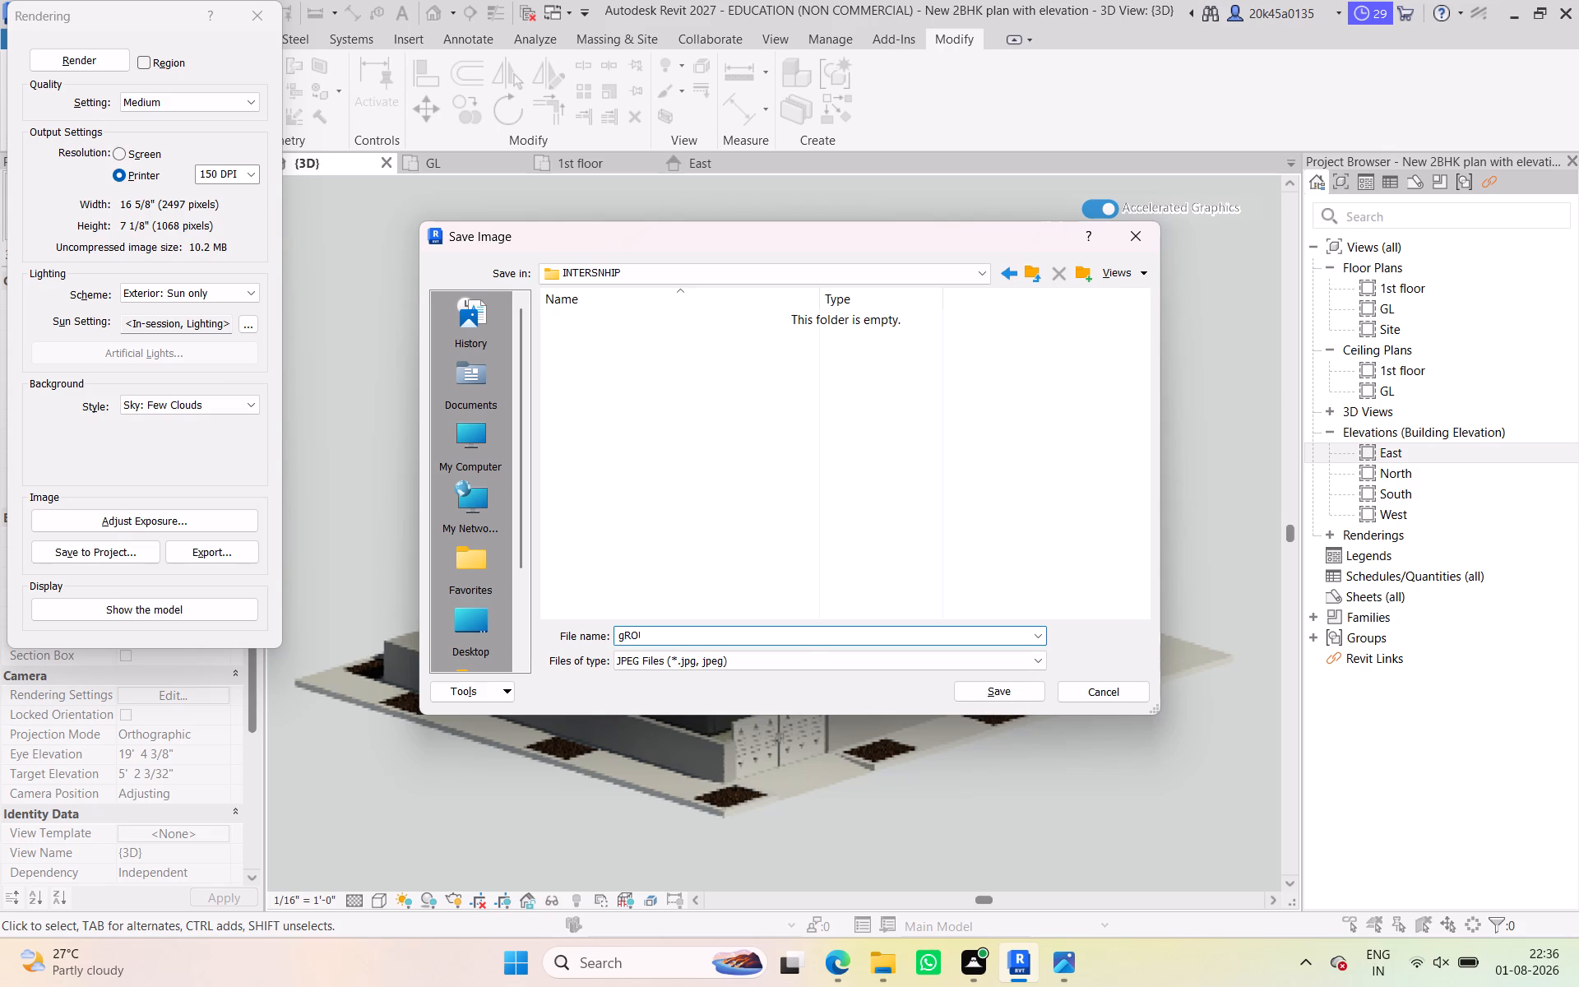
pyautogui.press('d')
pyautogui.press('BackSpace')
pyautogui.press('BackSpace')
pyautogui.press('BackSpace')
pyautogui.press('BackSpace')
pyautogui.press('BackSpace')
pyautogui.press('BackSpace')
pyautogui.press('BackSpace')
pyautogui.press('BackSpace')
pyautogui.press('BackSpace')
pyautogui.press('BackSpace')
pyautogui.press('BackSpace')
pyautogui.press('BackSpace')
pyautogui.press('BackSpace')
pyautogui.press('BackSpace')
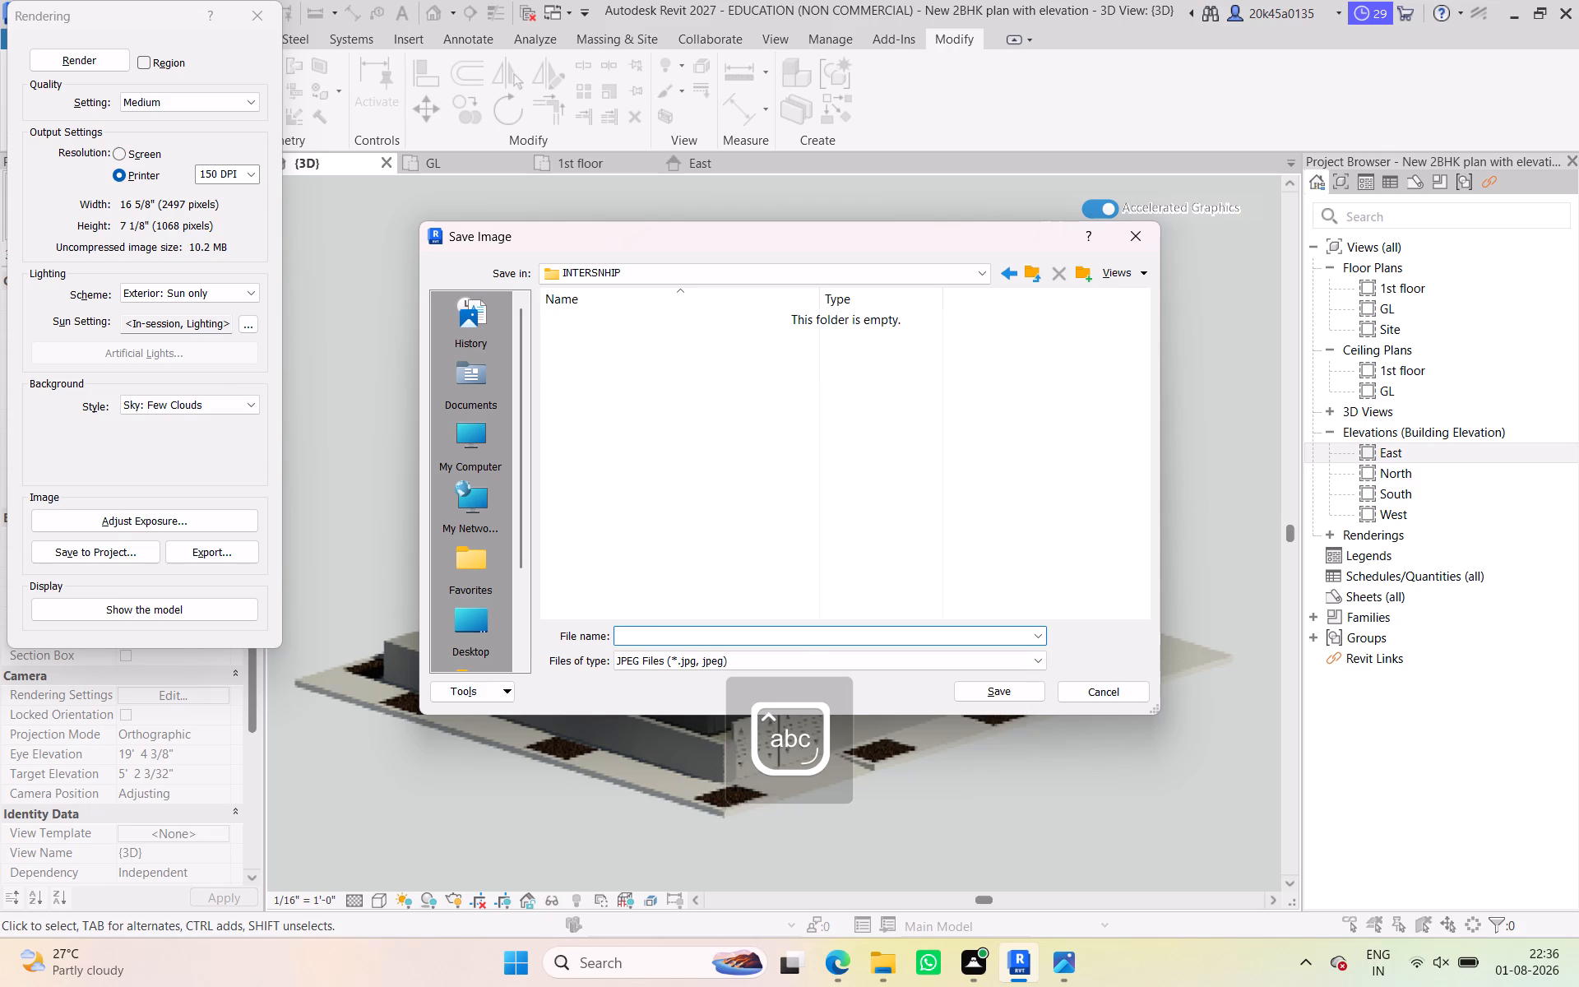
pyautogui.write('Gr')
pyautogui.write('ound f')
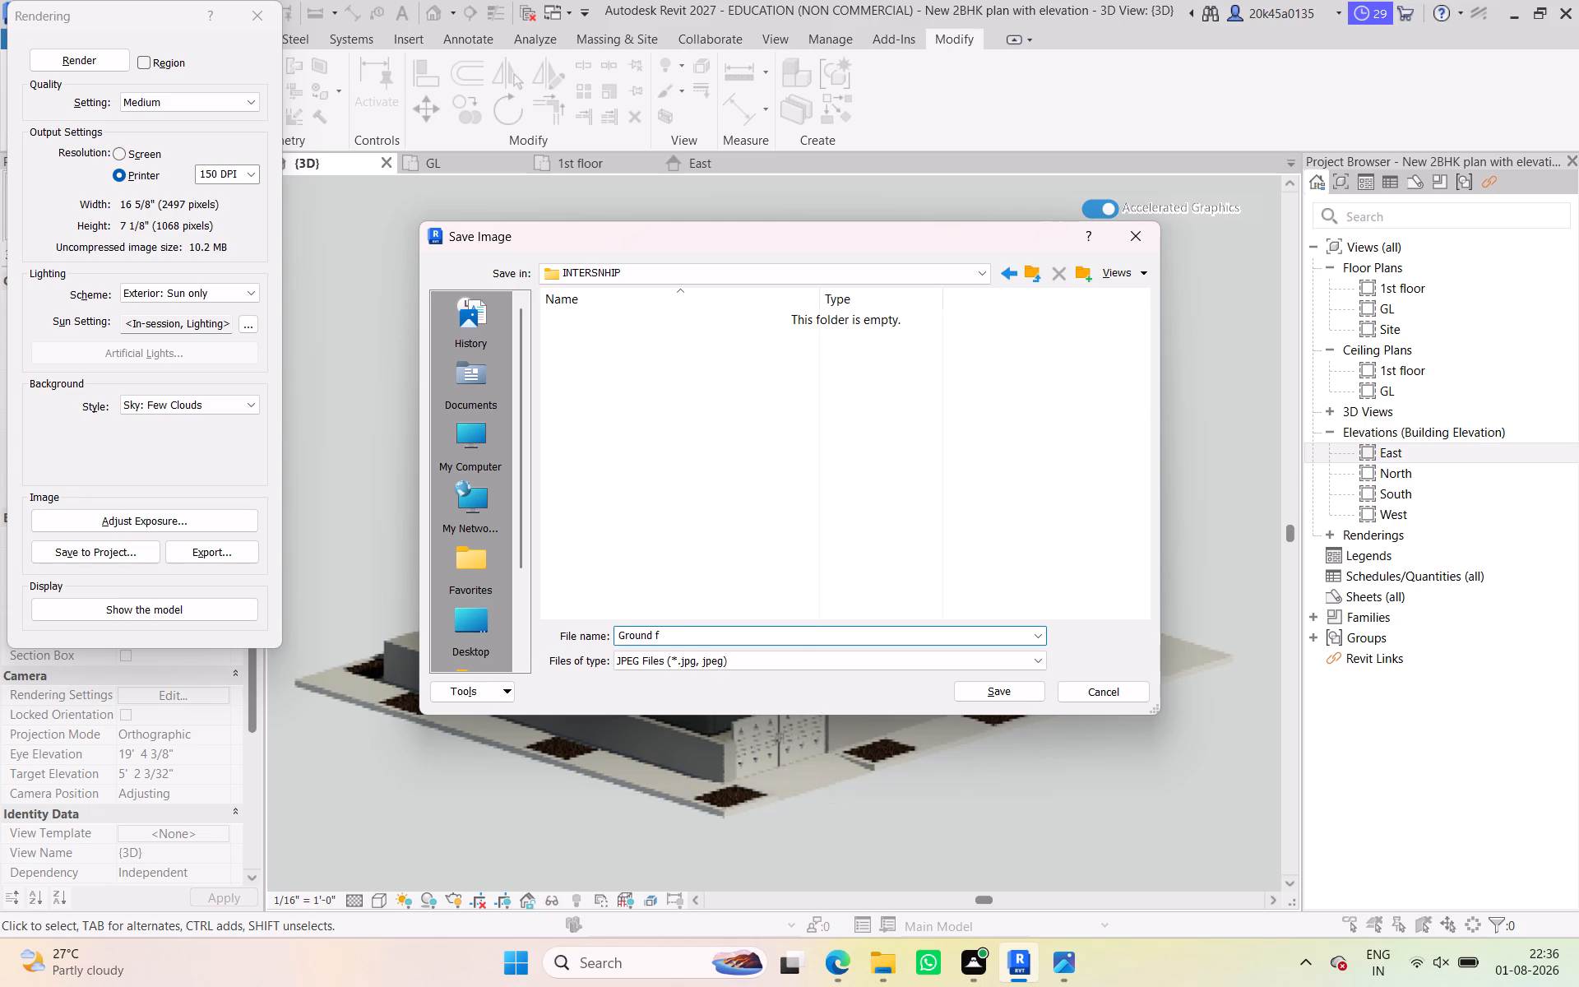
pyautogui.write('loor rendering image')
pyautogui.click(974, 700)
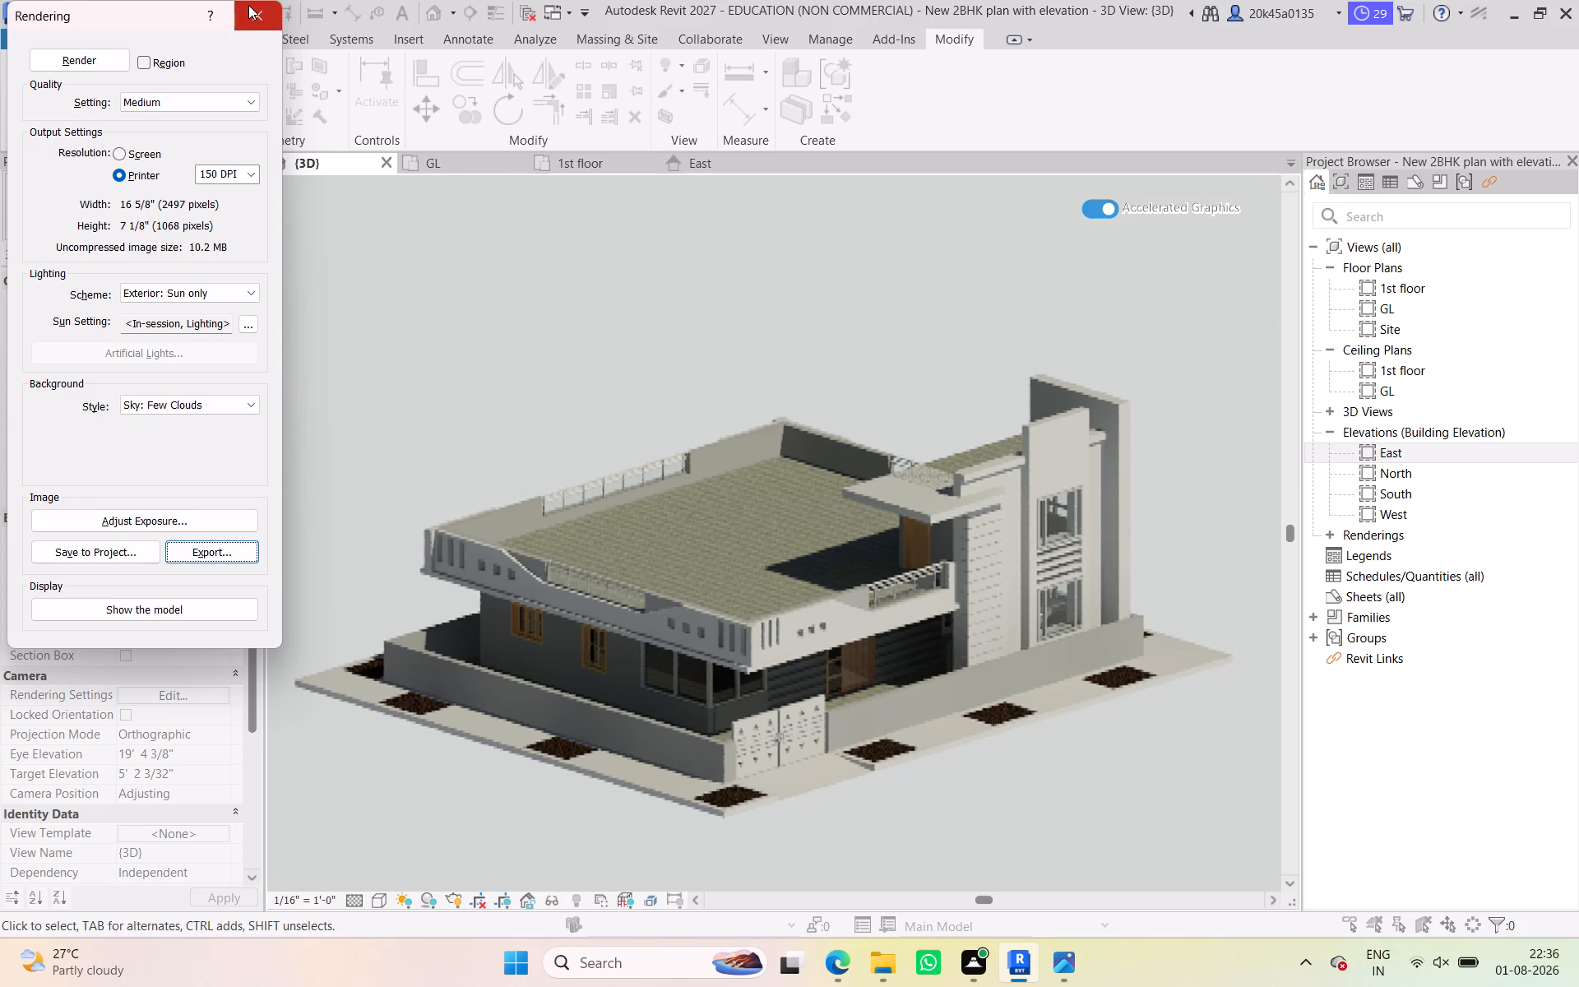
# Examine the rendered exterior up close and at full extent, and close the Rendering dialog.
pyautogui.scroll(-5, 646, 517)
pyautogui.scroll(3, 646, 517)
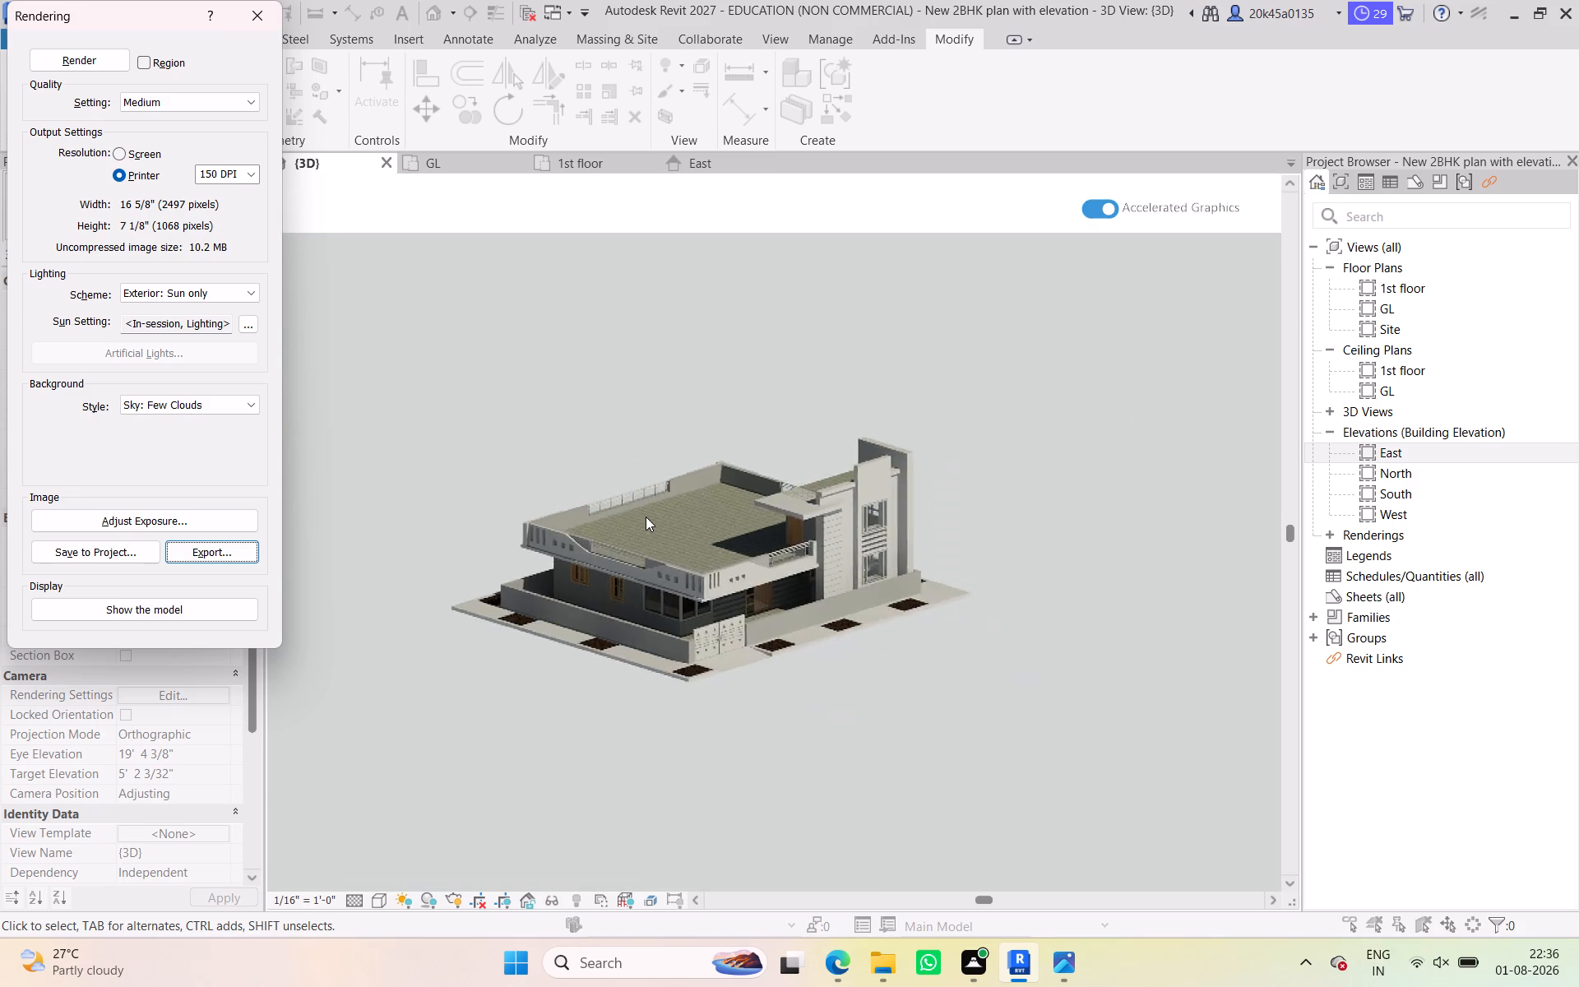
pyautogui.scroll(4, 646, 517)
pyautogui.scroll(11, 895, 719)
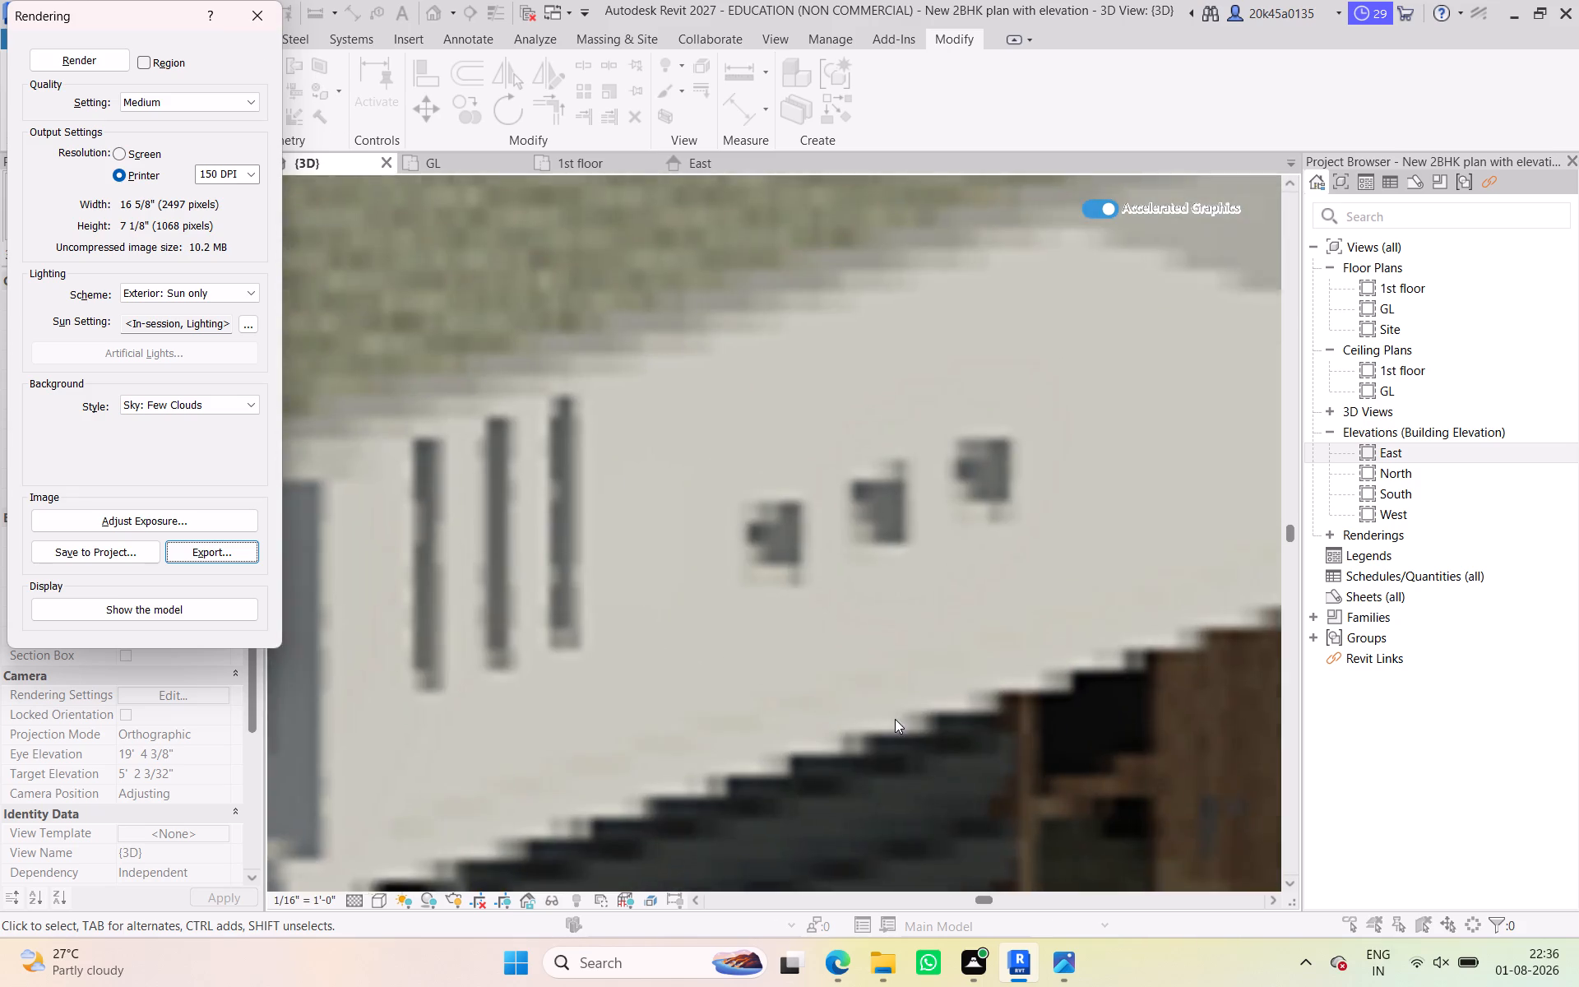
pyautogui.scroll(2, 895, 719)
pyautogui.scroll(-20, 895, 719)
pyautogui.scroll(-3, 895, 719)
pyautogui.scroll(10, 996, 785)
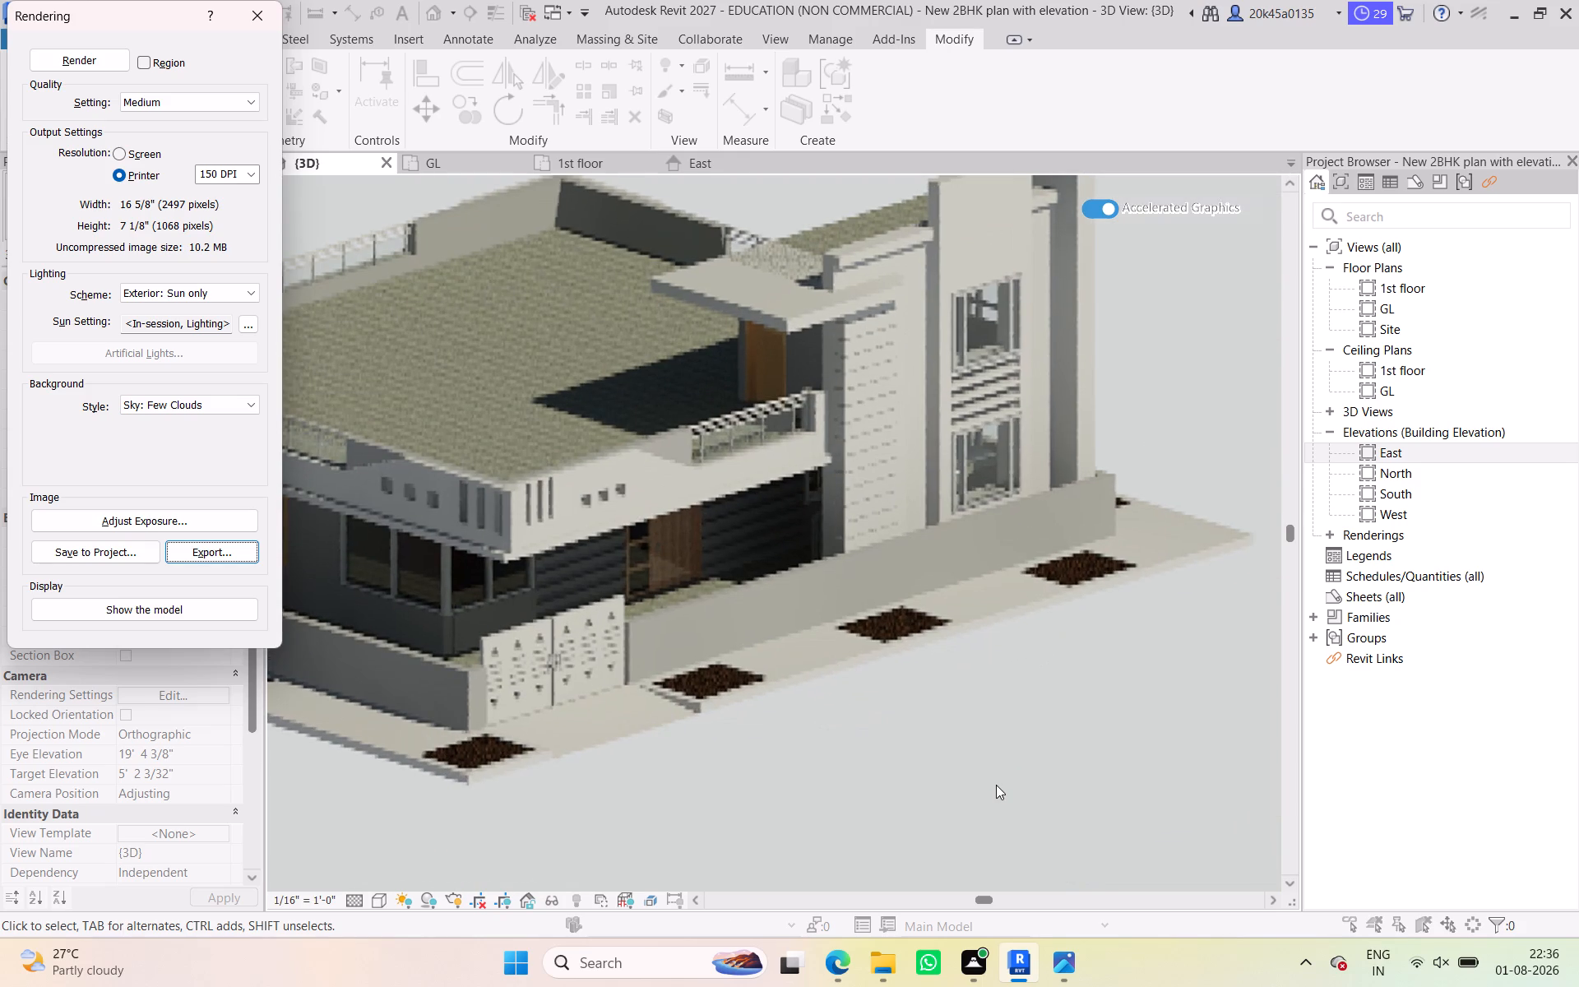
pyautogui.scroll(-3, 865, 767)
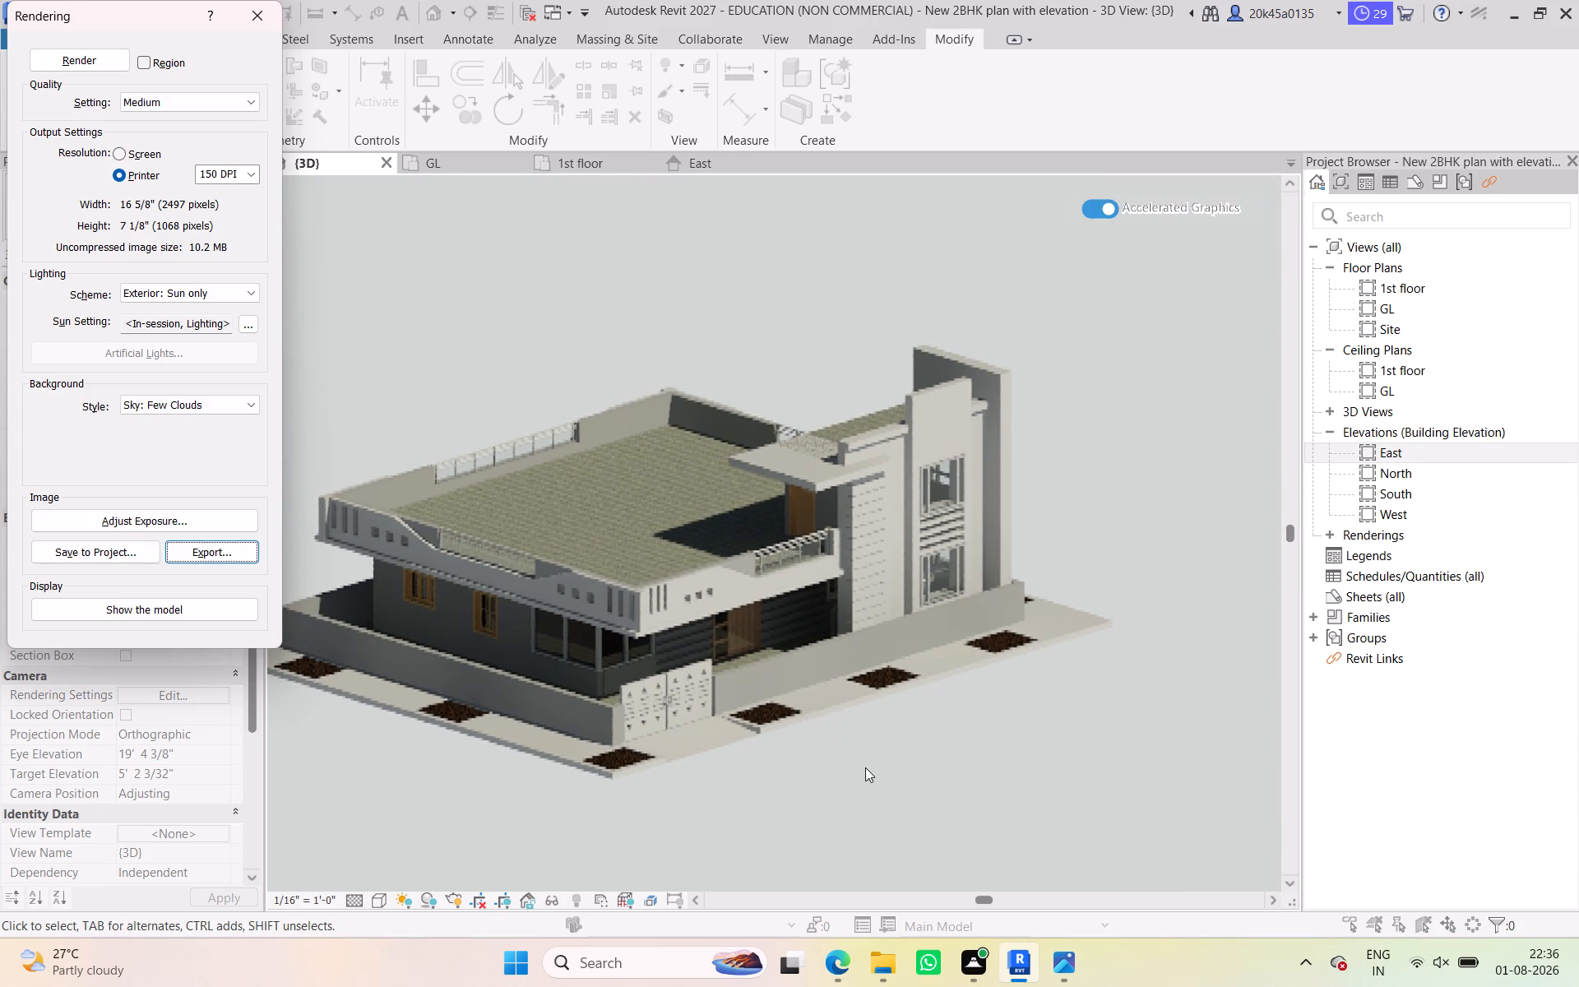
pyautogui.click(241, 18)
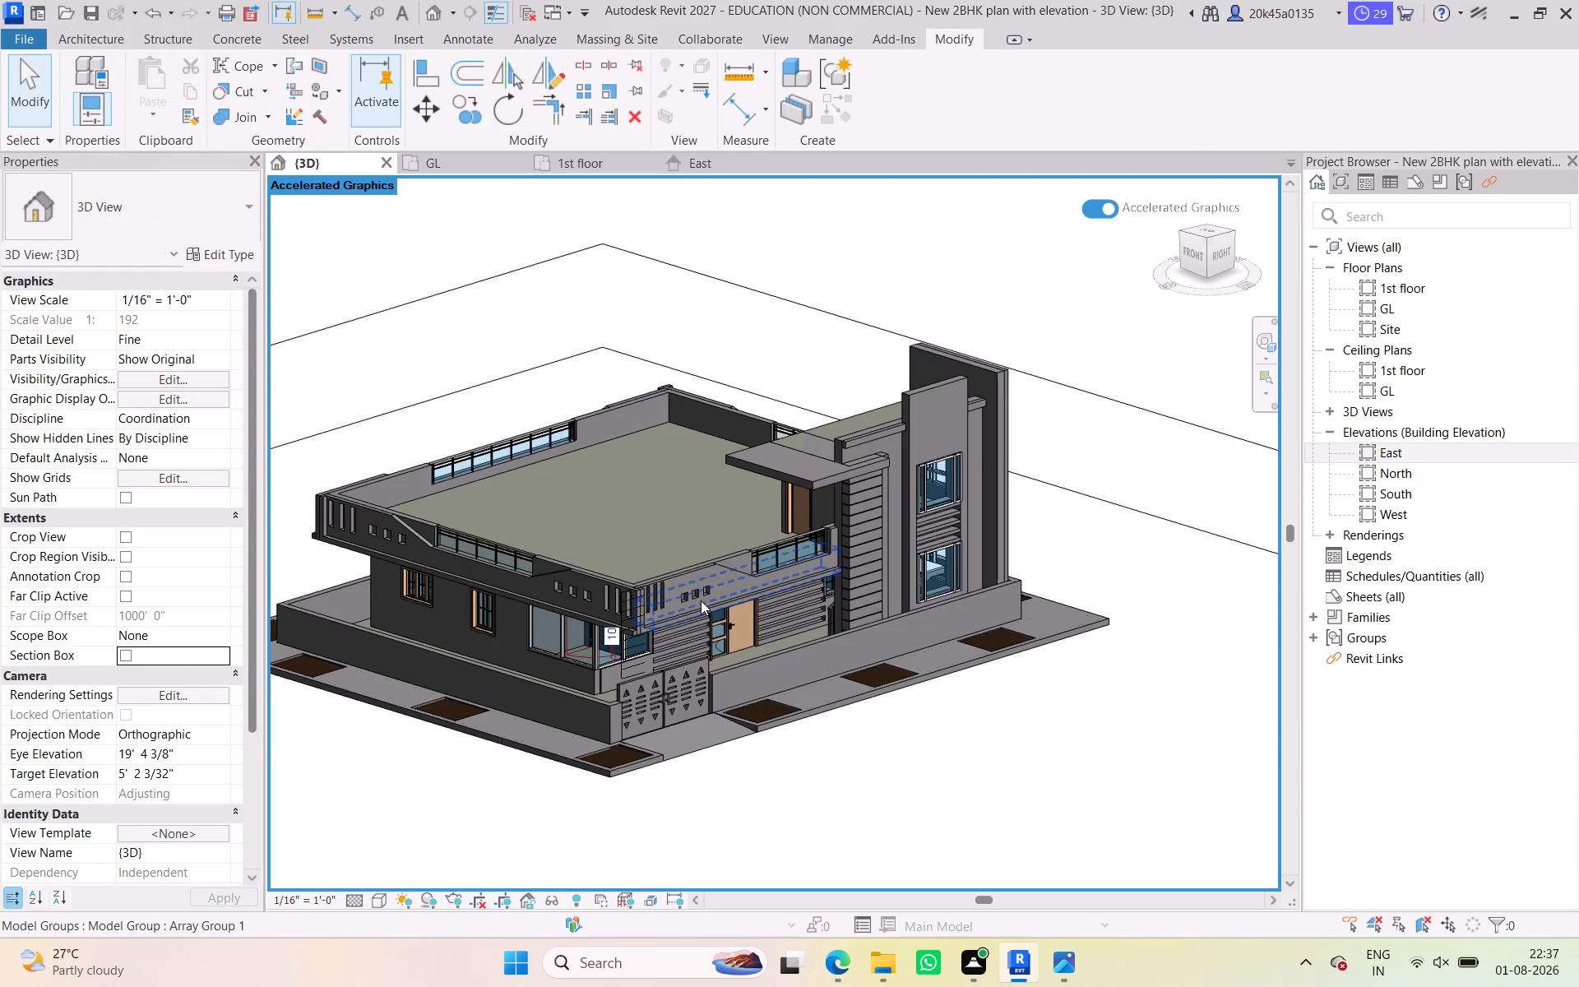
# Capture a screen snip of the whole house in the 3D view, seen from a low angle at the front-right corner.
pyautogui.scroll(-2, 701, 600)
pyautogui.scroll(-1, 345, 700)
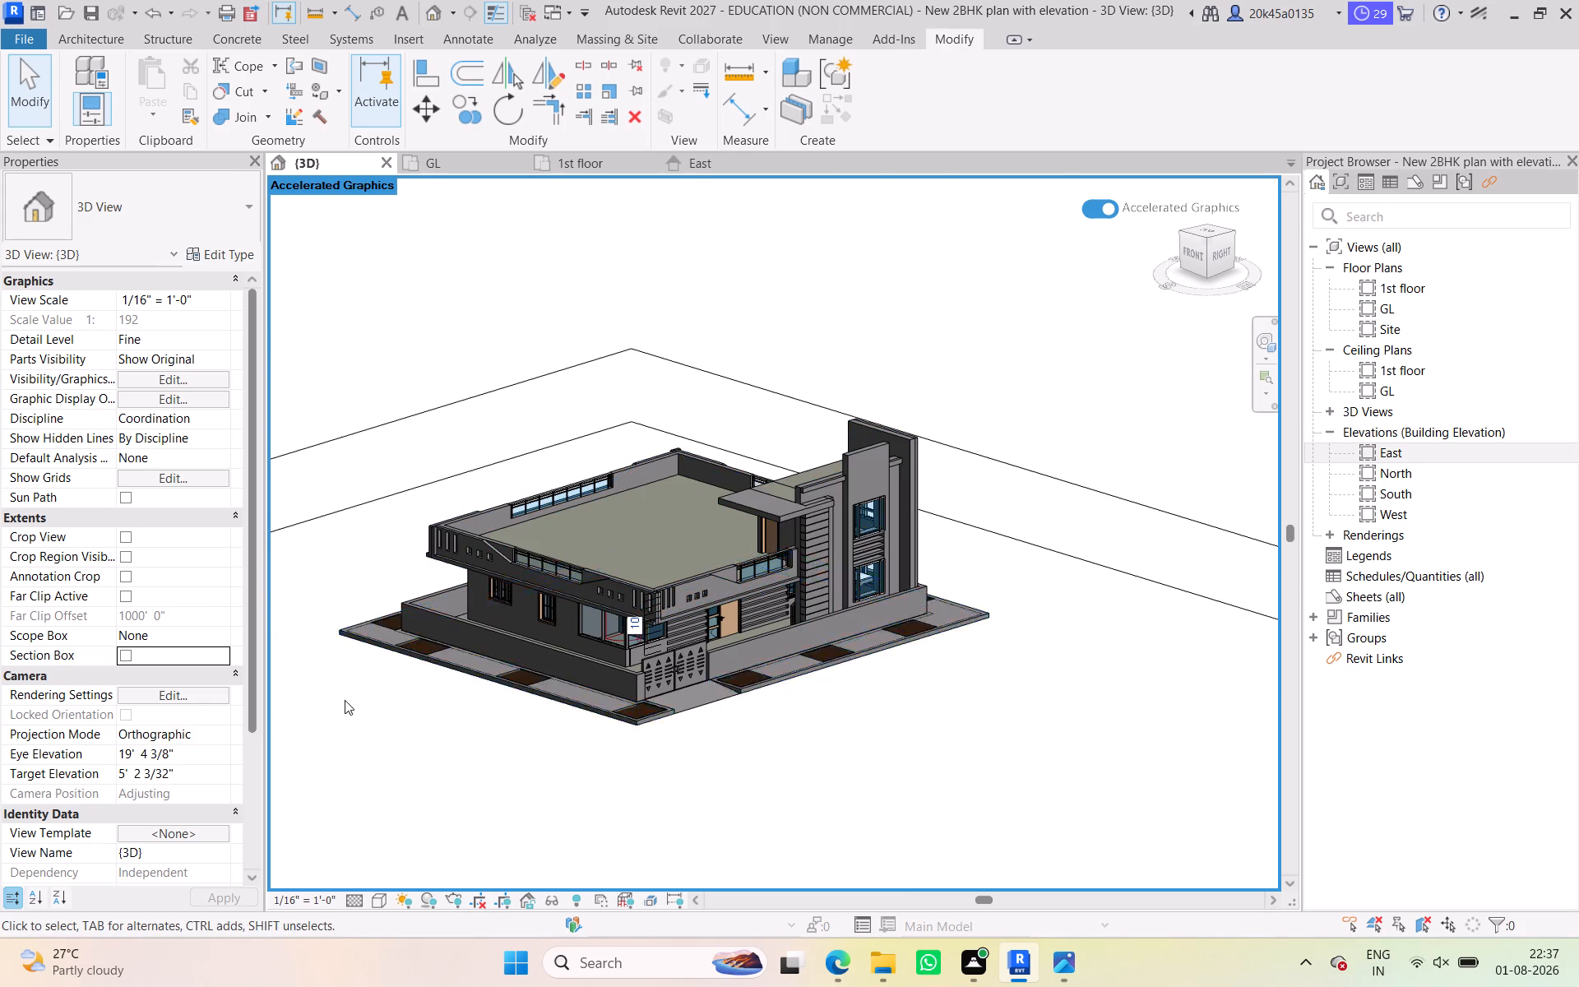
pyautogui.scroll(-2, 345, 700)
pyautogui.scroll(2, 345, 700)
pyautogui.scroll(-1, 345, 700)
pyautogui.hscroll(-1, 345, 700)
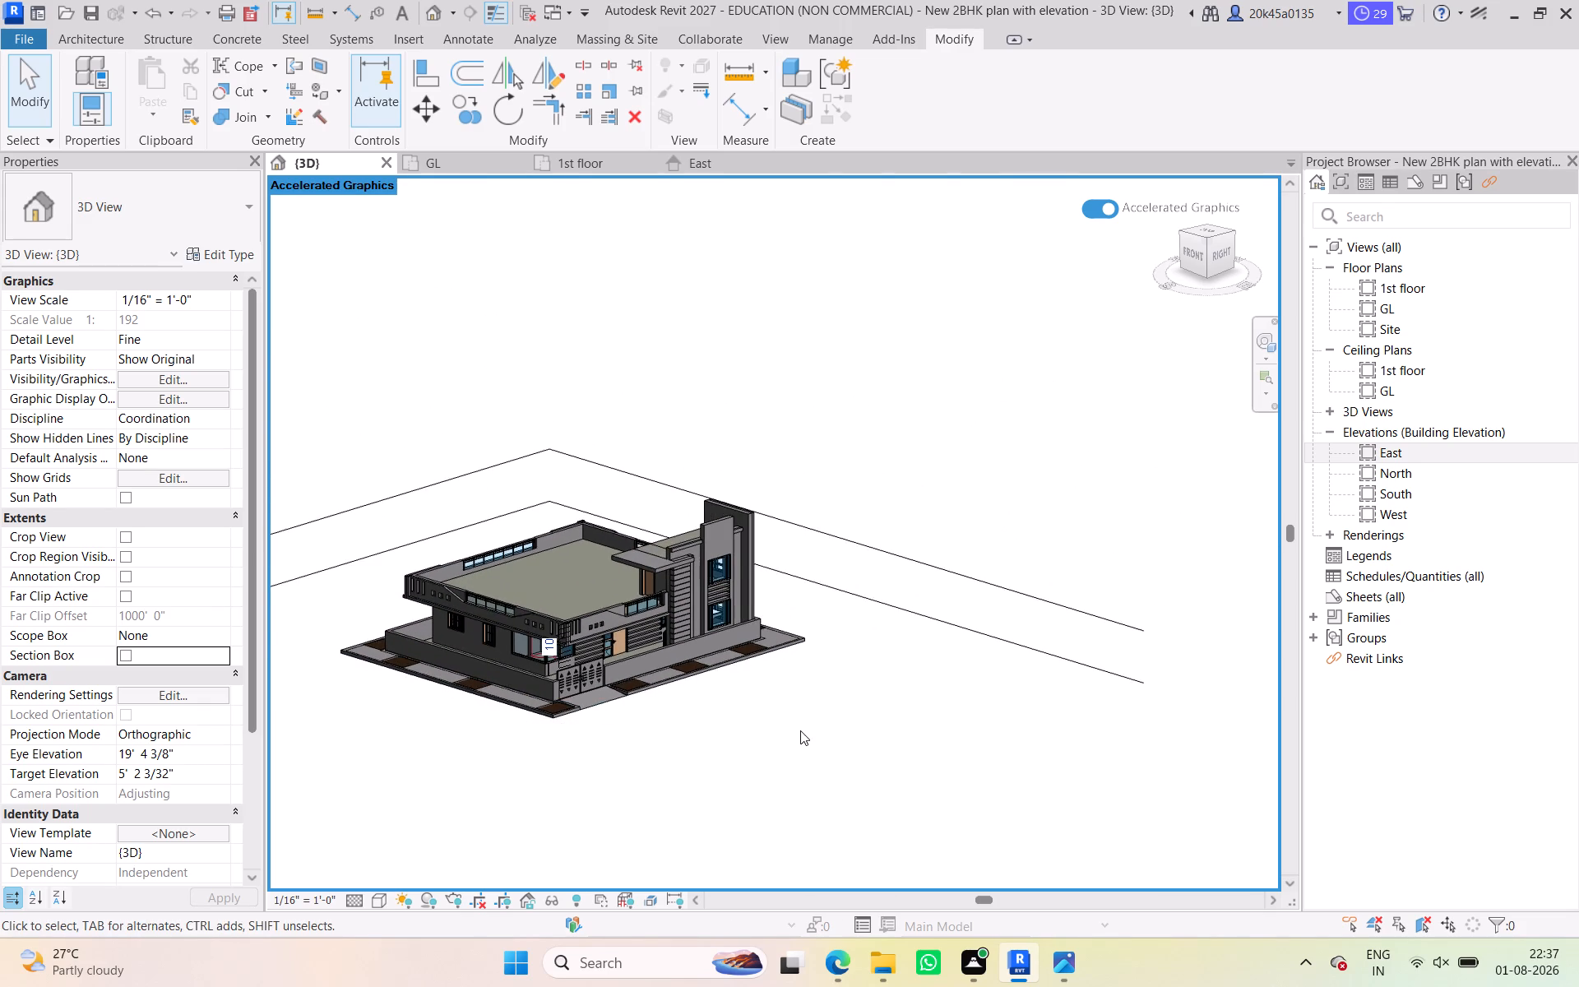
pyautogui.scroll(-4, 800, 730)
pyautogui.scroll(9, 666, 725)
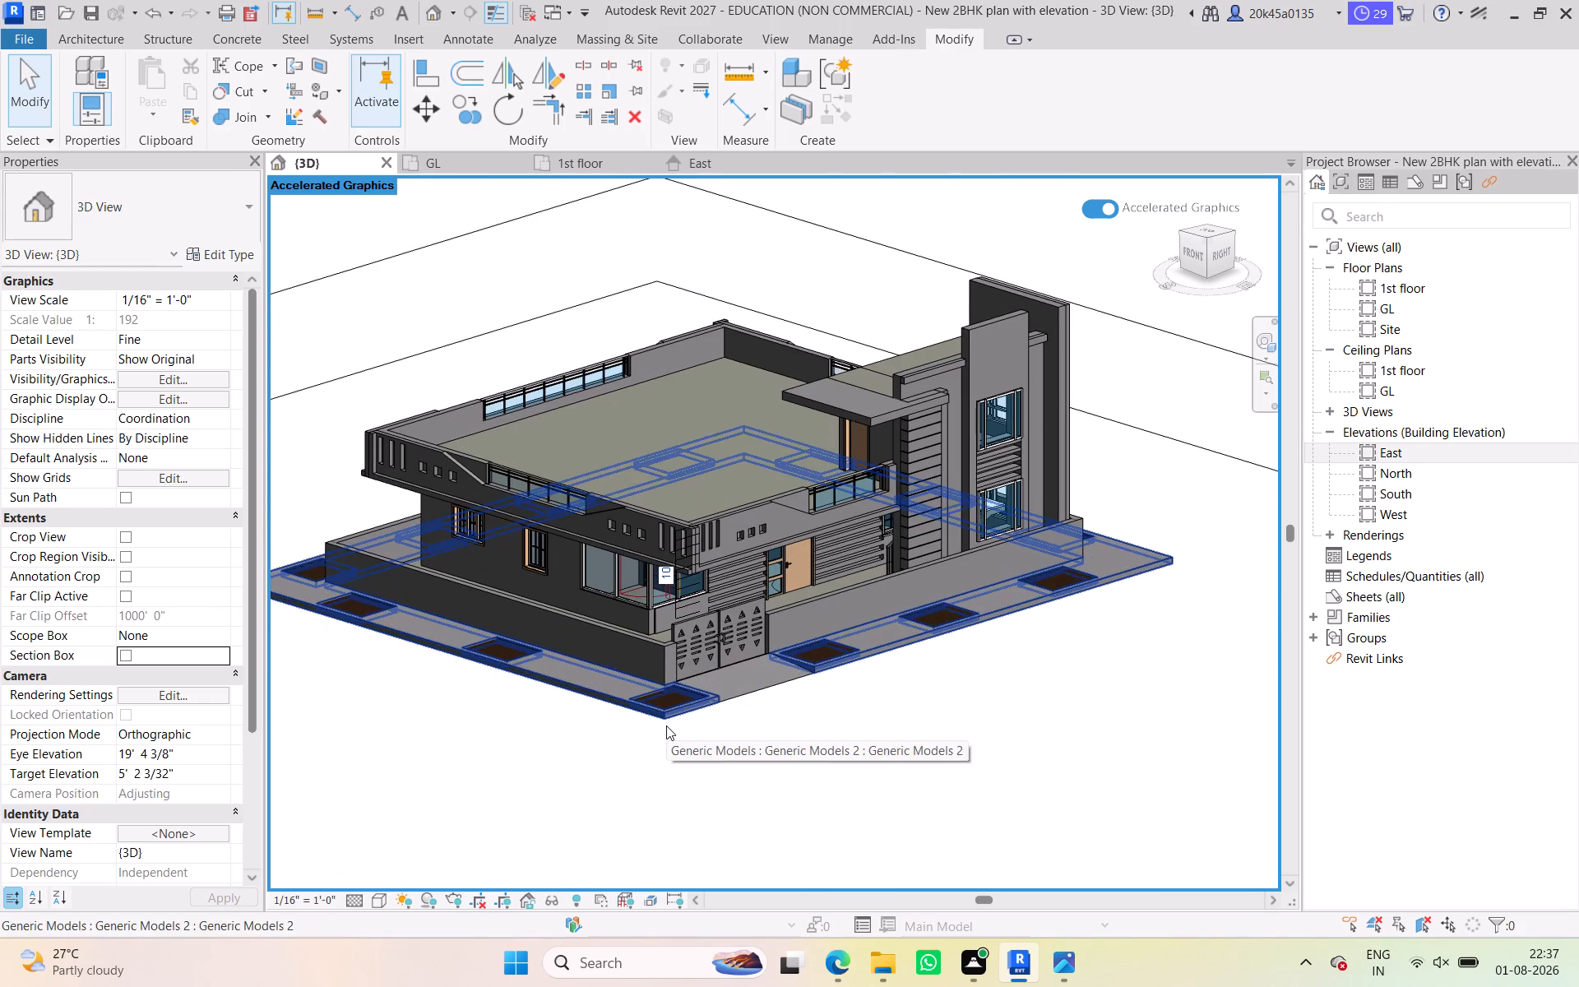
pyautogui.moveTo(1207, 261); pyautogui.dragTo(1206, 244)
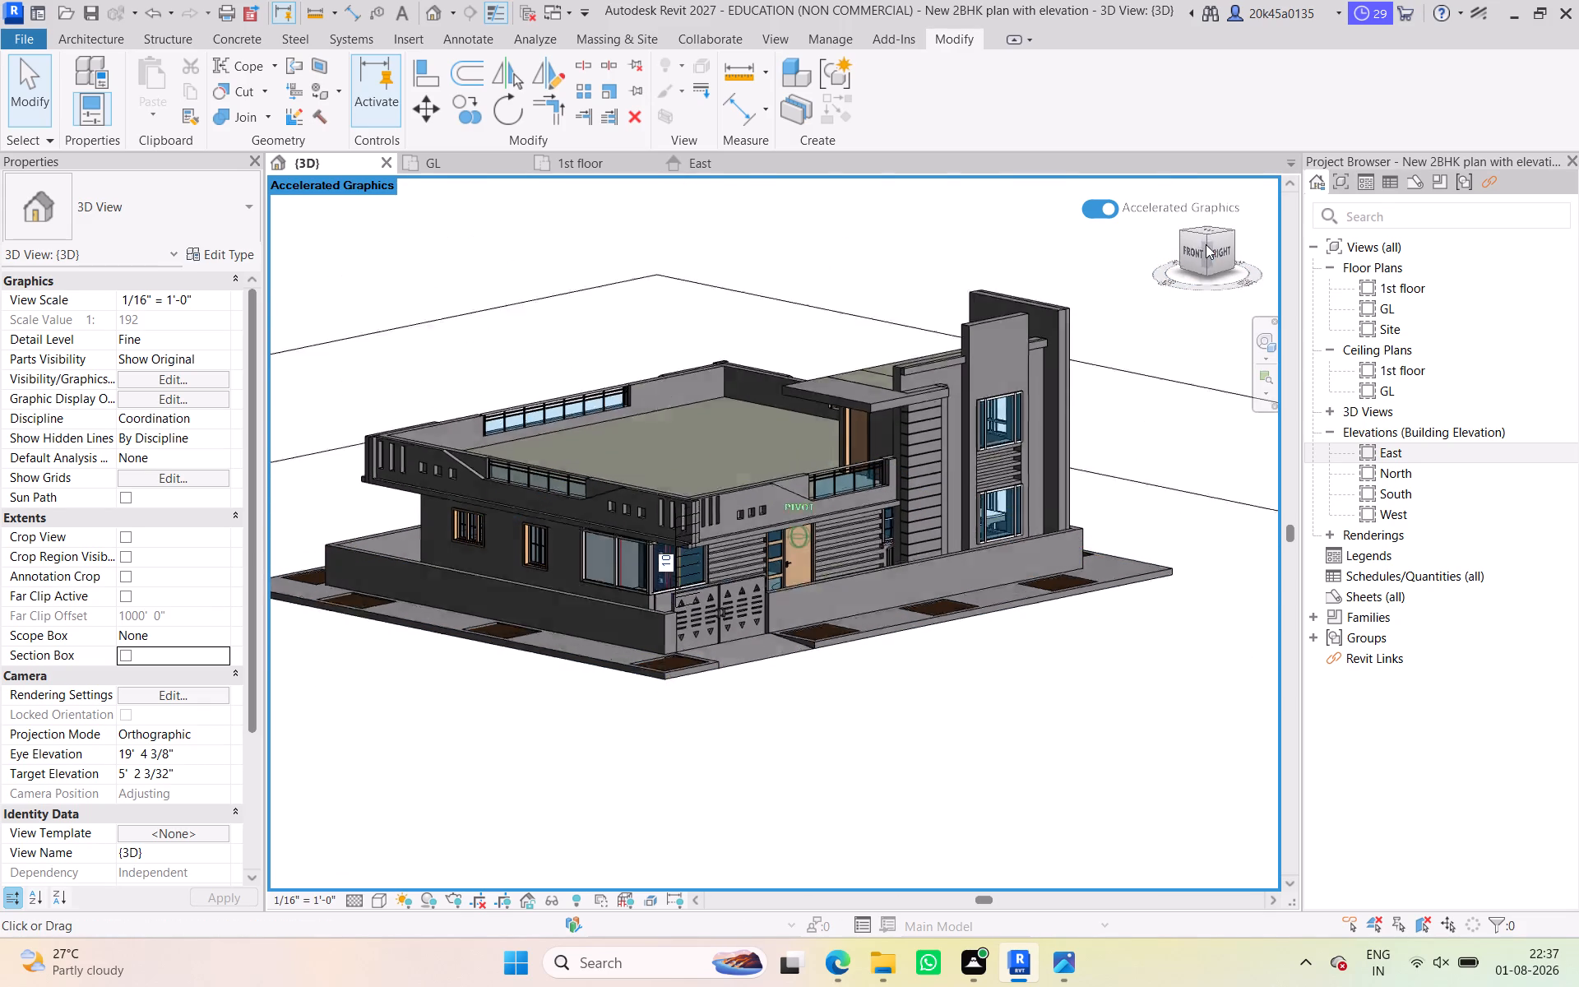
pyautogui.moveTo(1206, 244); pyautogui.dragTo(1211, 302)
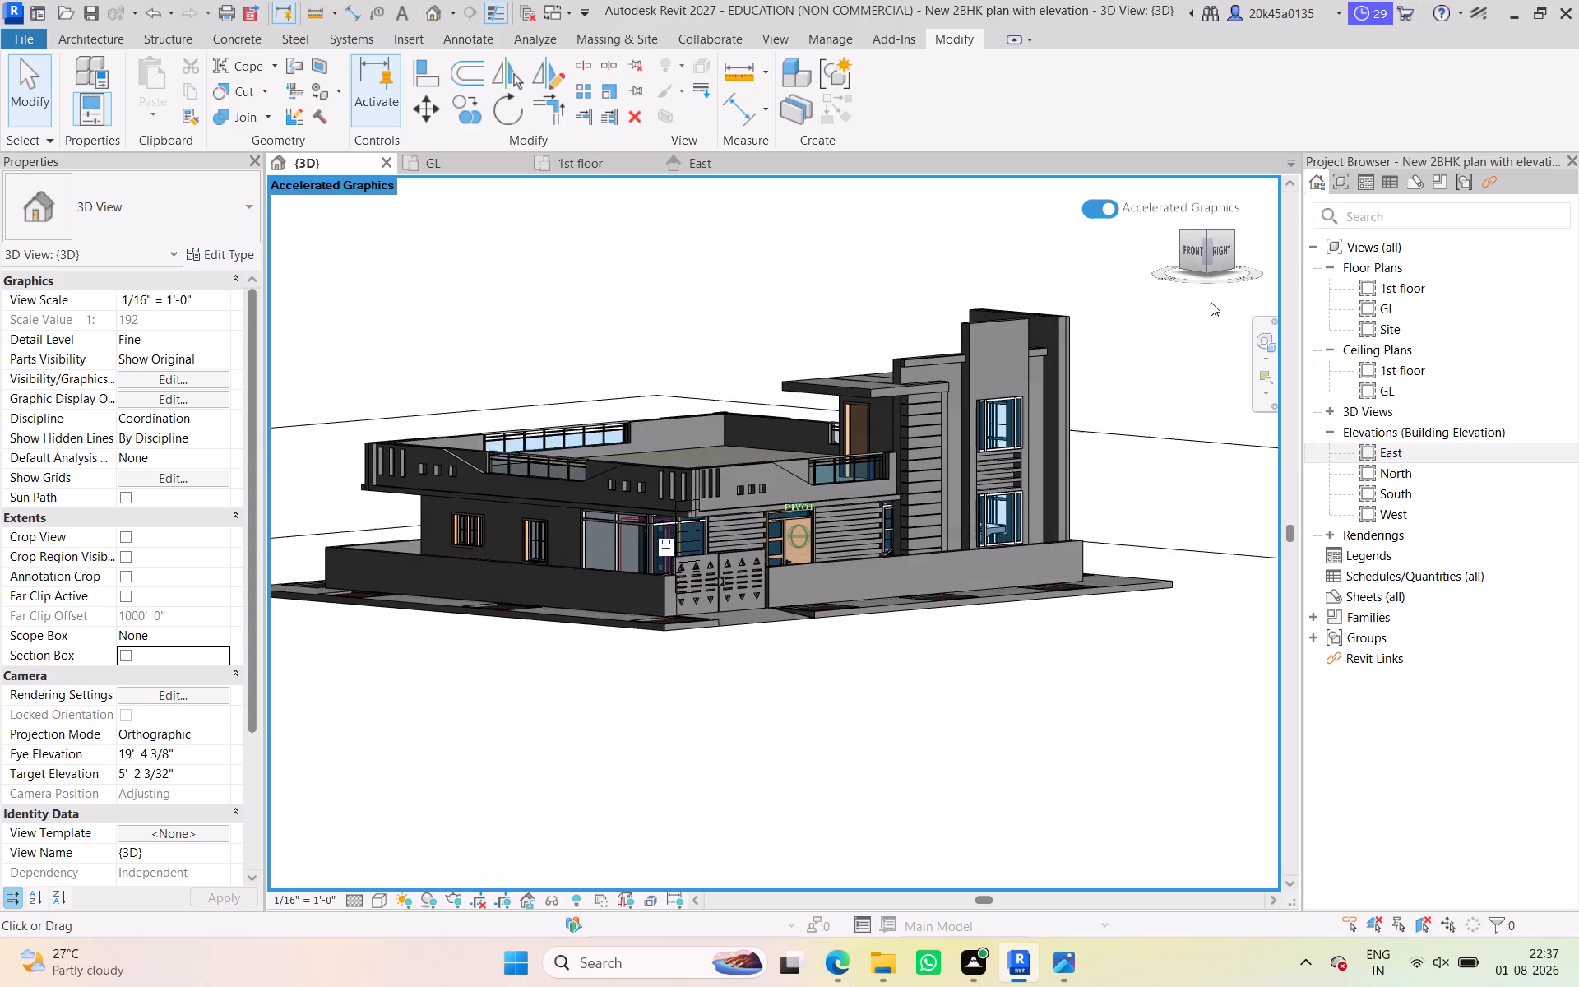
pyautogui.moveTo(1211, 302); pyautogui.dragTo(1211, 308)
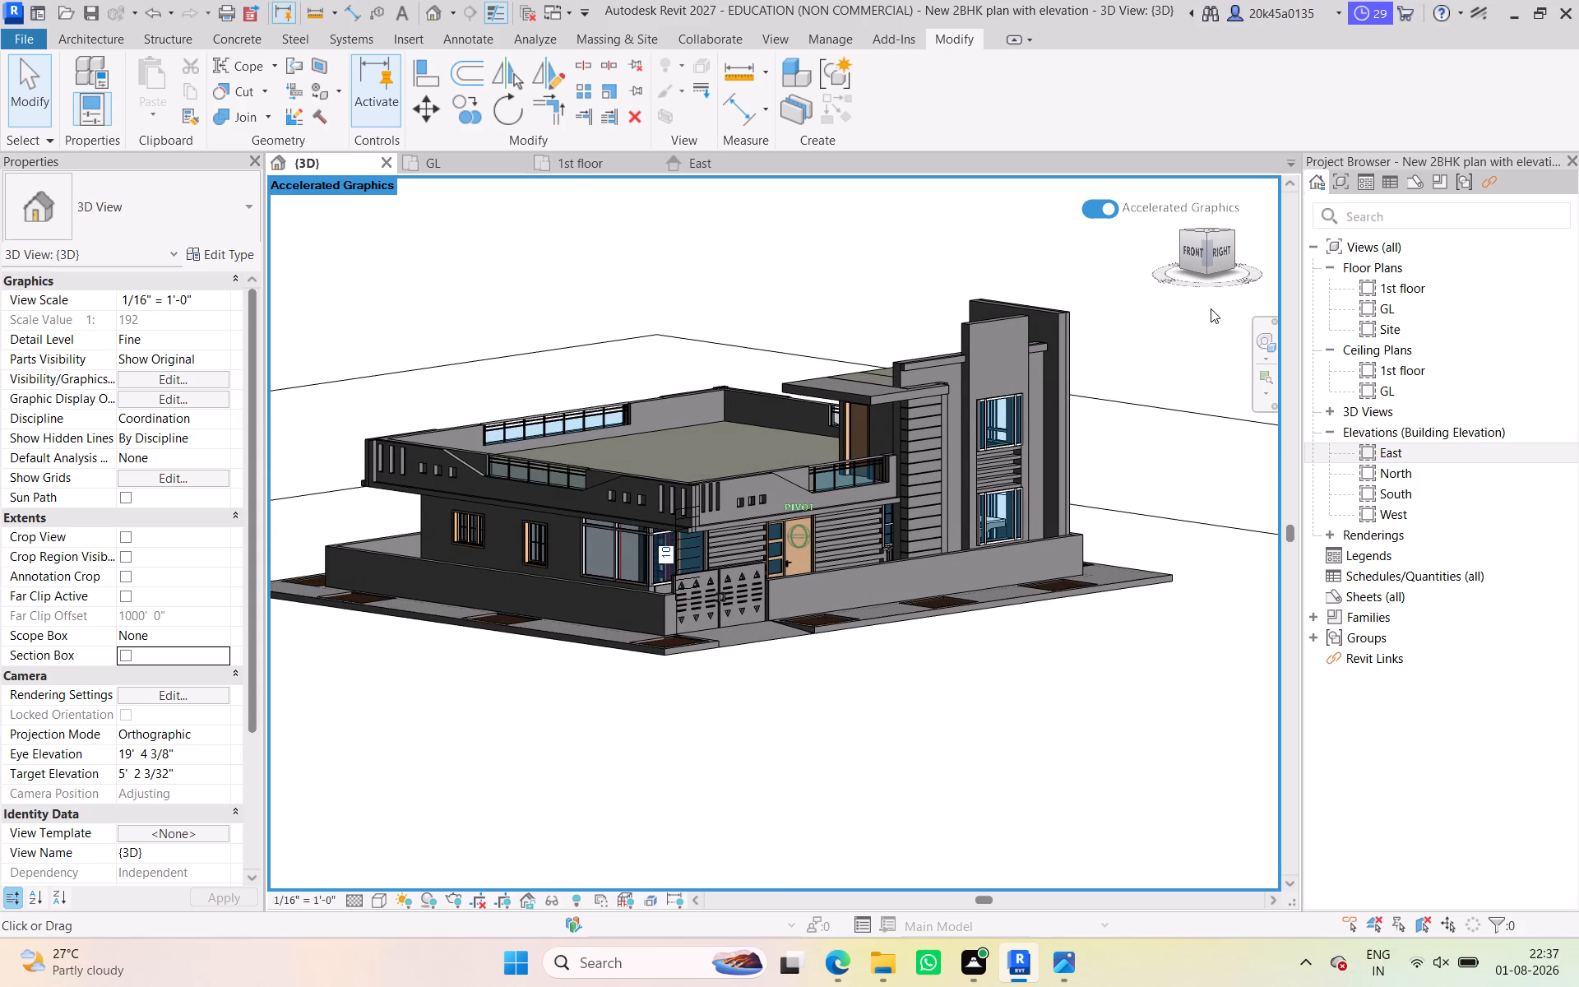
pyautogui.moveTo(1211, 308); pyautogui.dragTo(1208, 307)
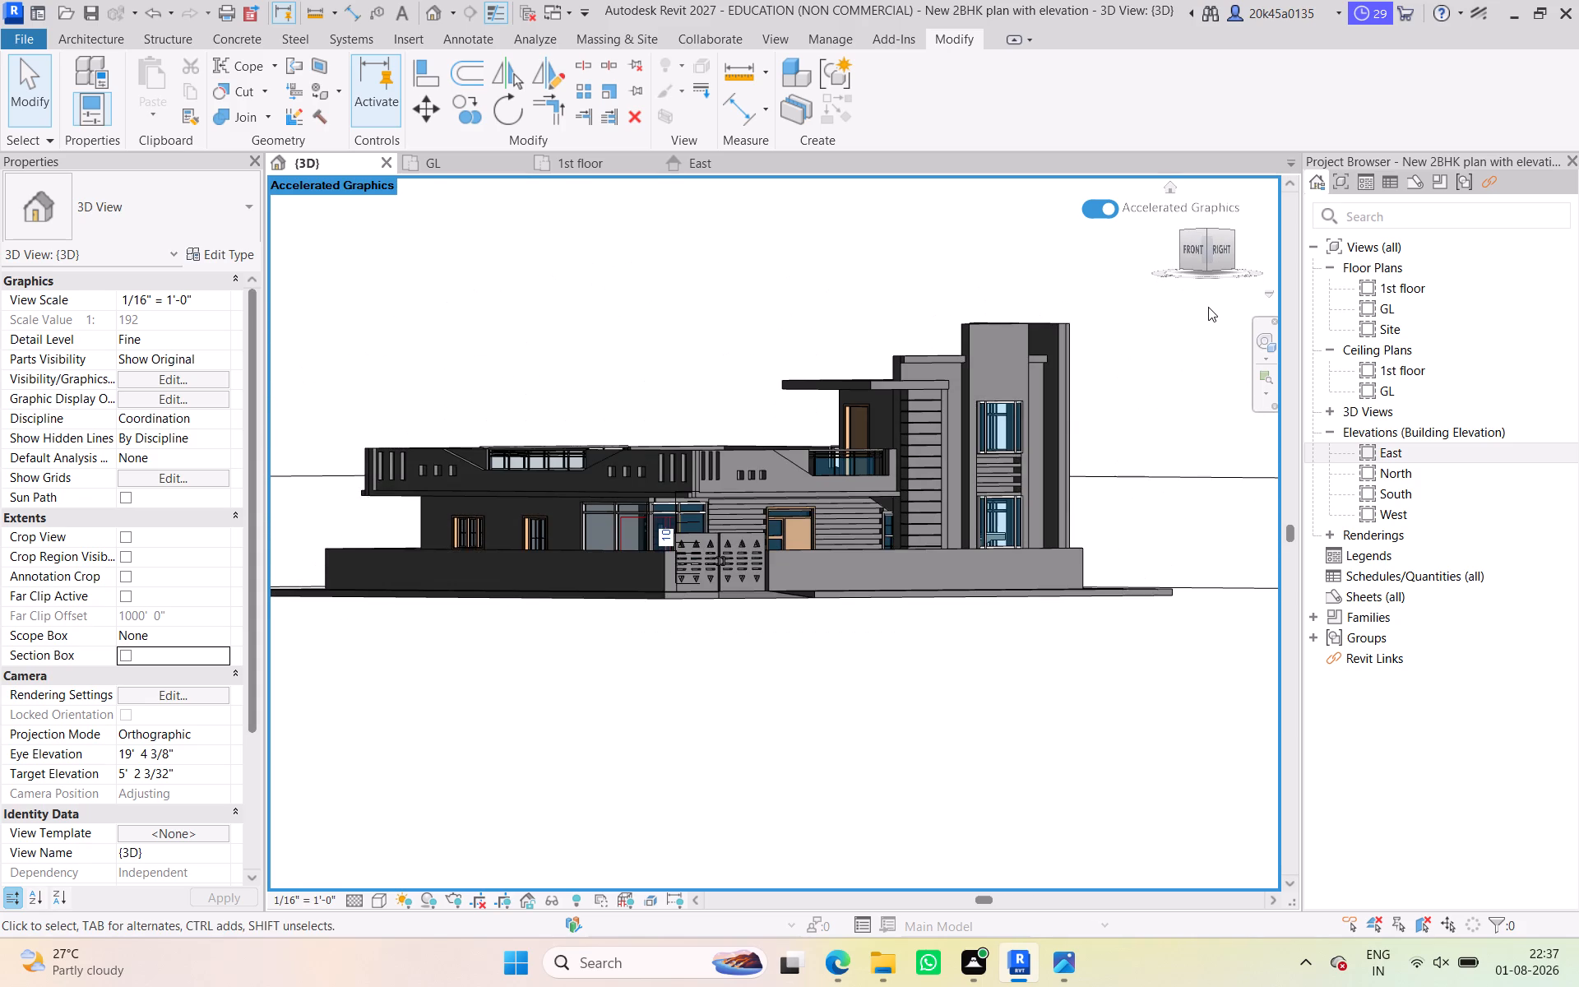
pyautogui.moveTo(1205, 256); pyautogui.dragTo(1208, 296)
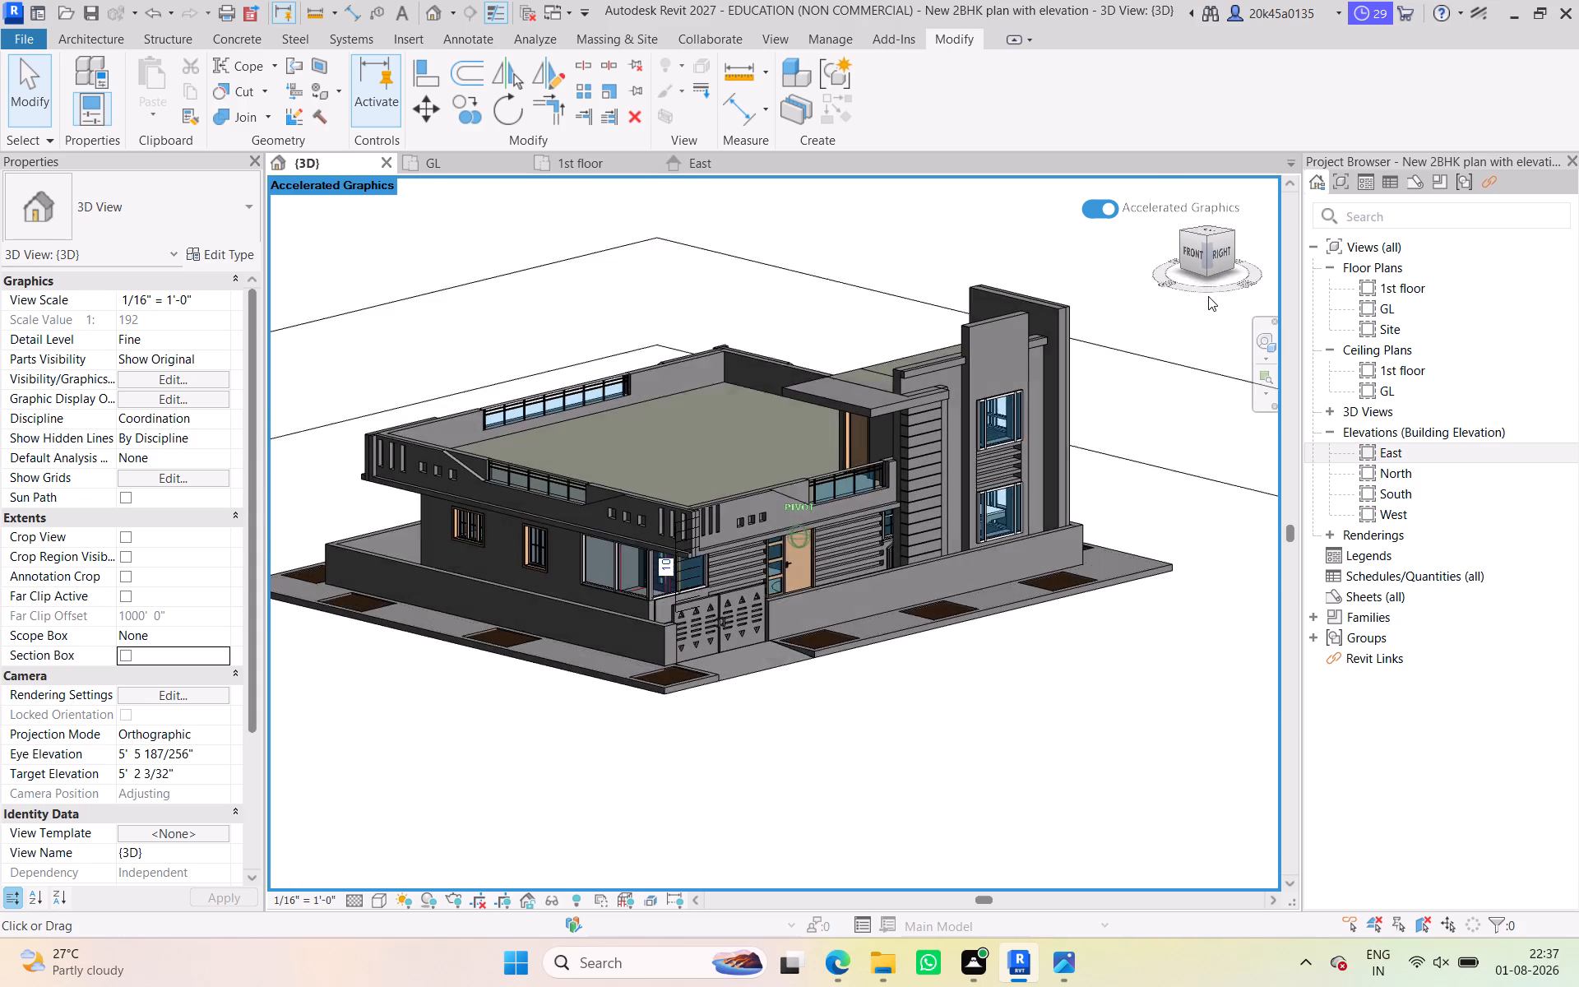
pyautogui.moveTo(1208, 296); pyautogui.dragTo(1164, 292)
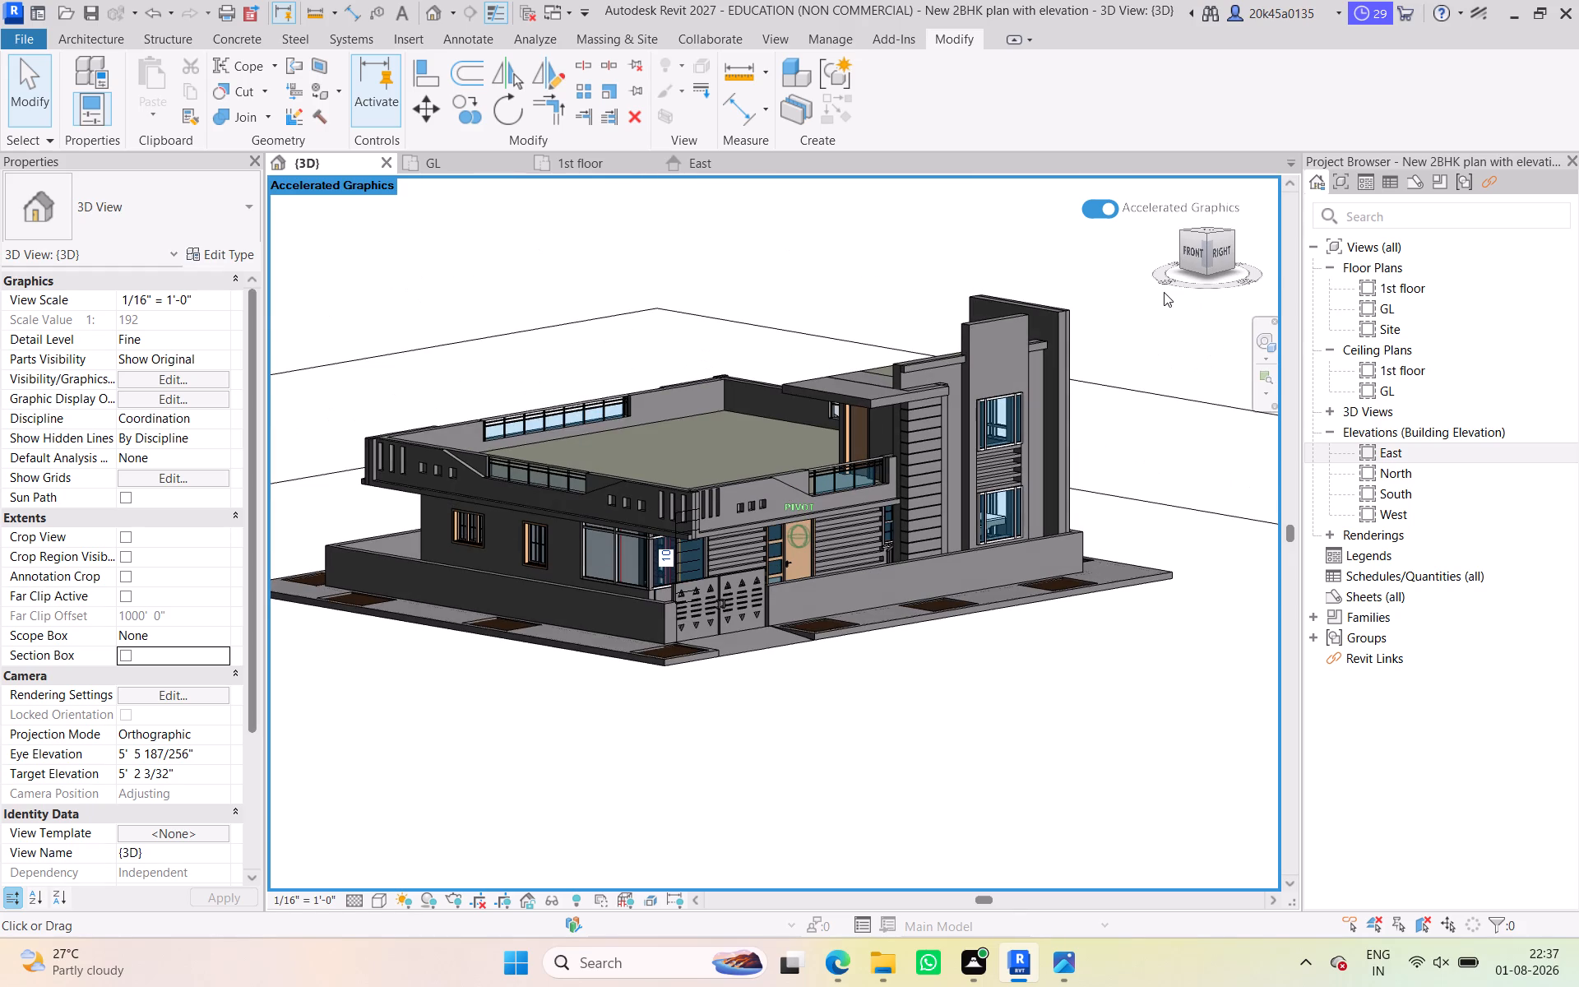
pyautogui.moveTo(1164, 292); pyautogui.dragTo(1137, 298)
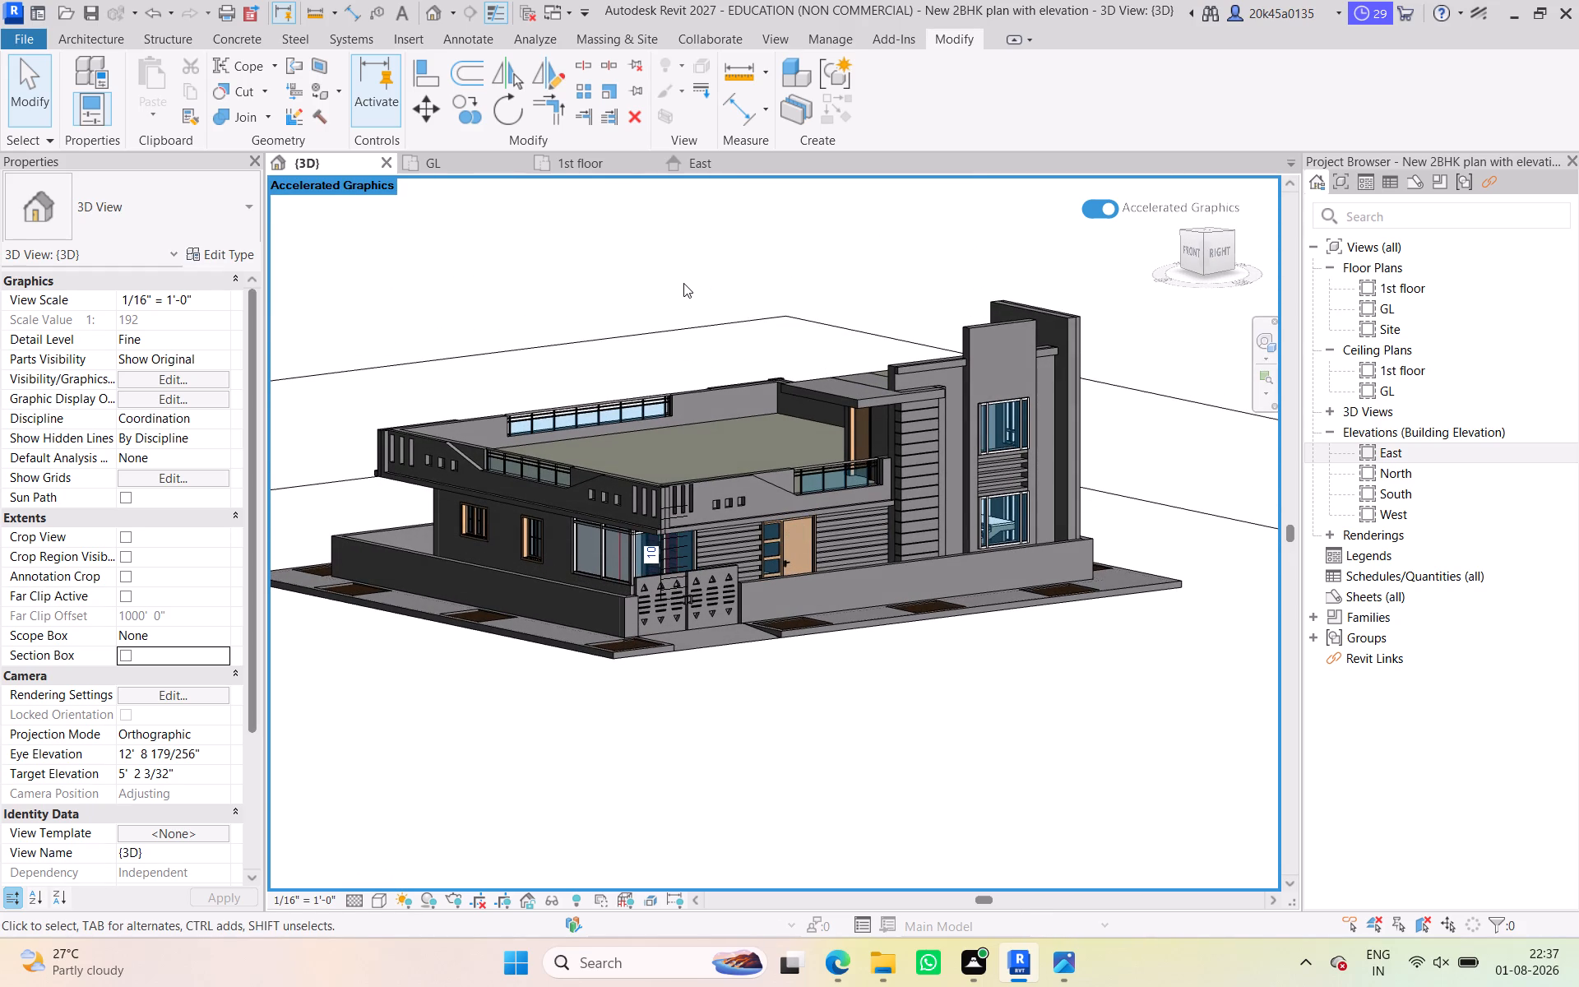
pyautogui.press('shift+super+s')
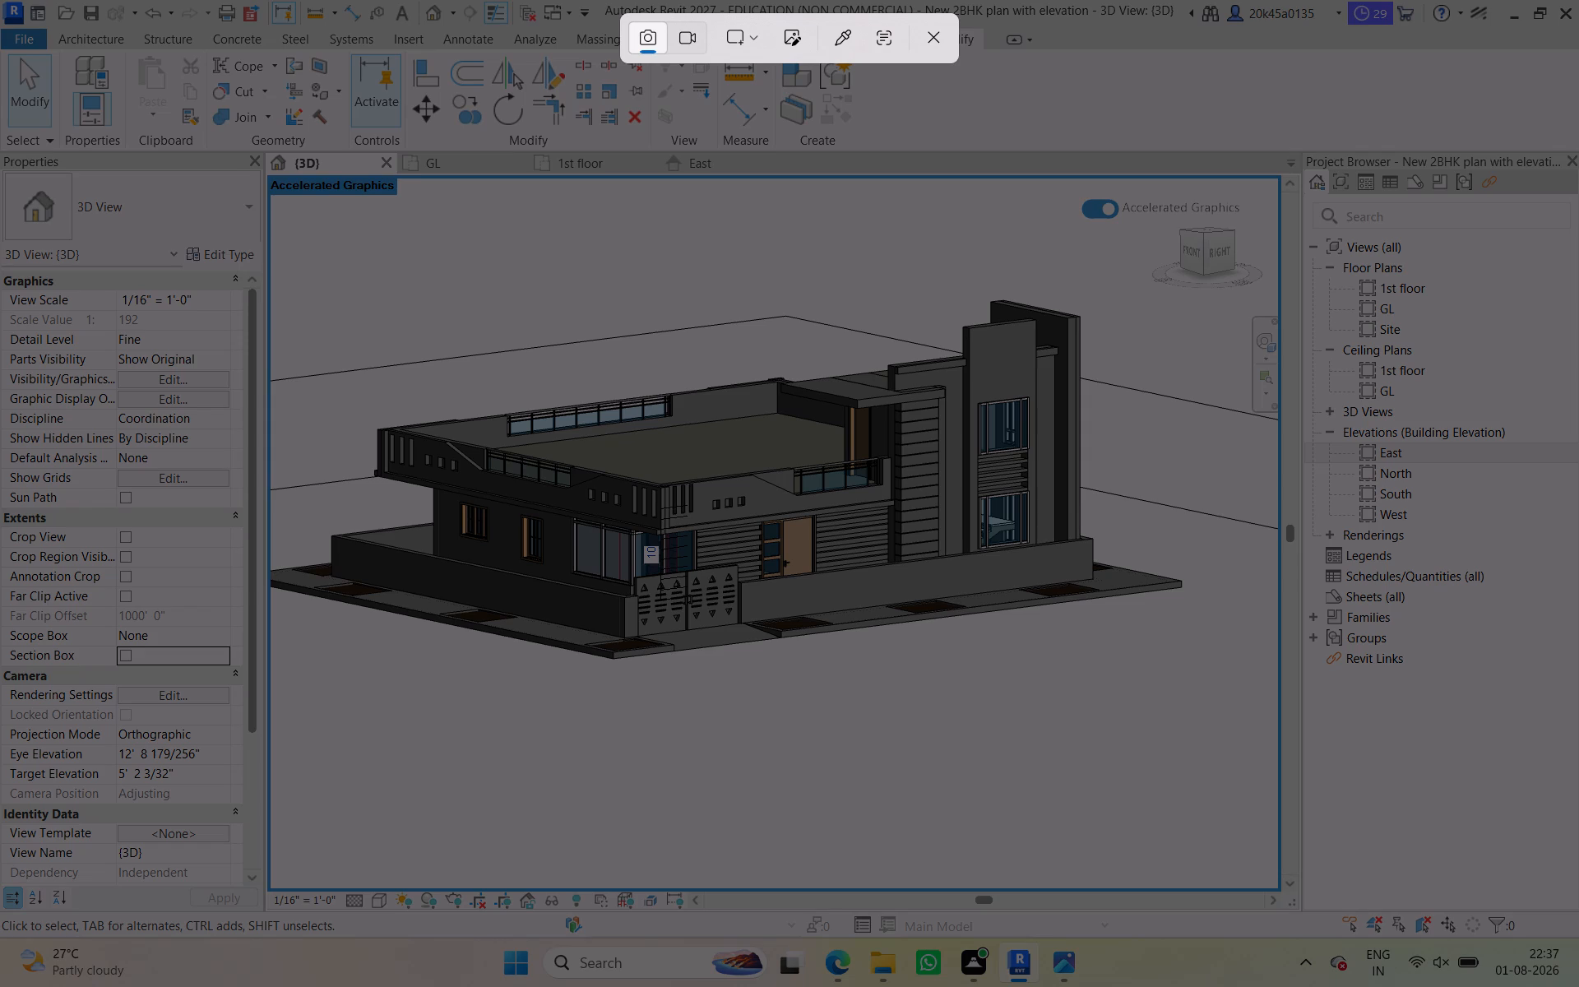
pyautogui.moveTo(289, 230); pyautogui.dragTo(1151, 735)
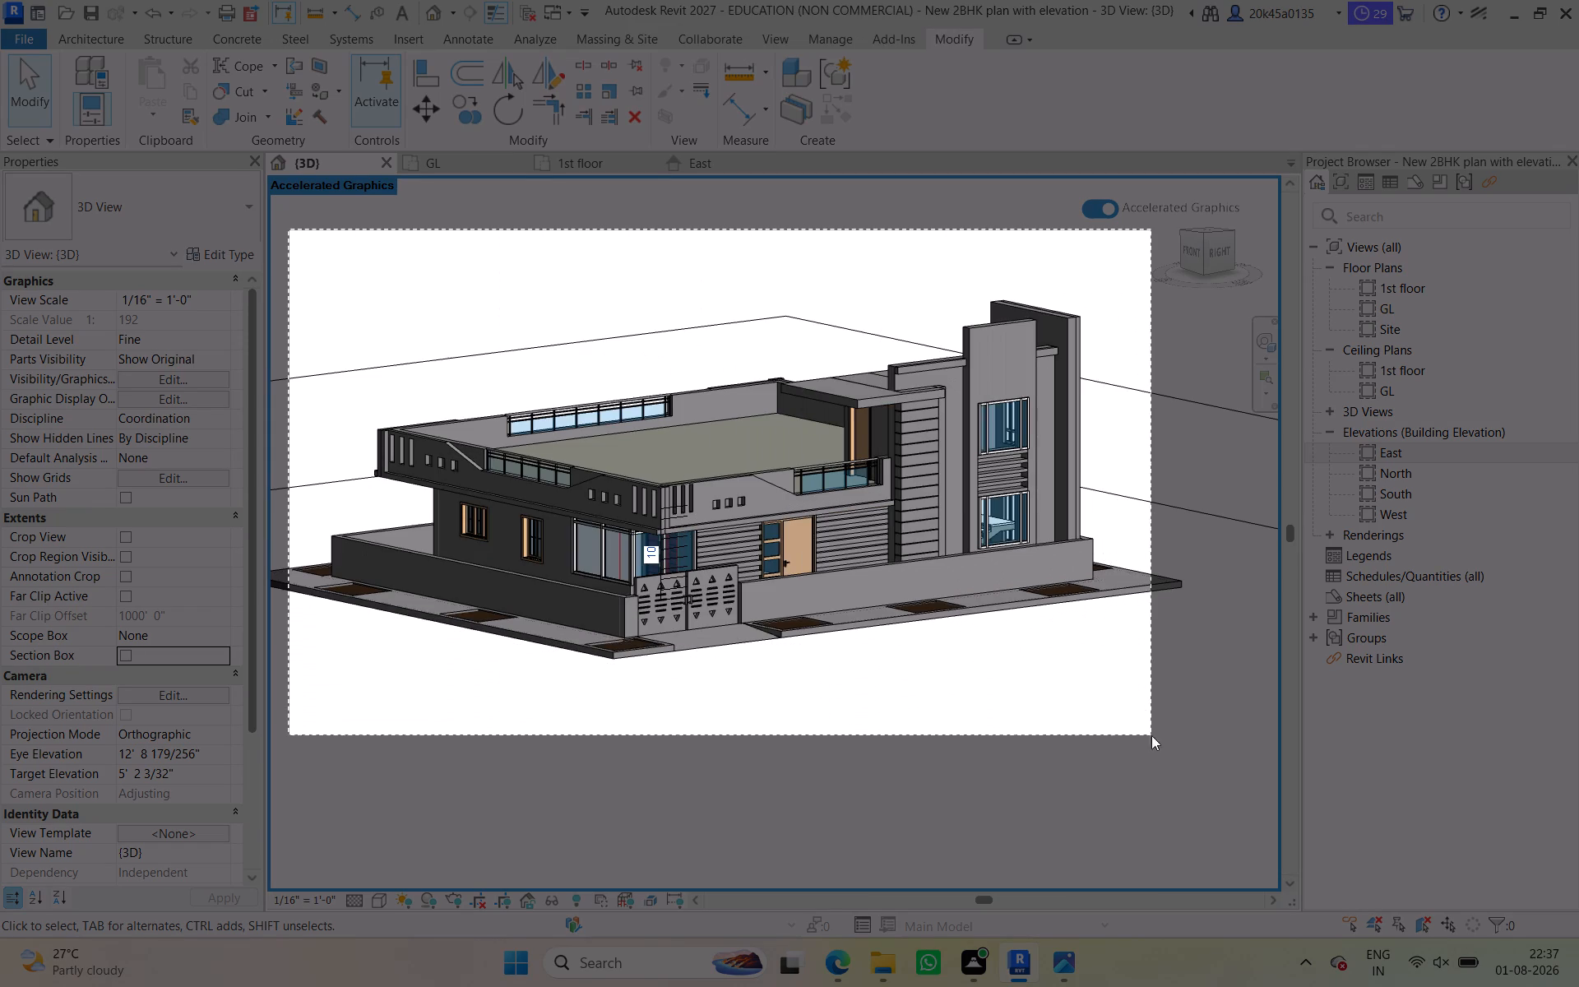
pyautogui.moveTo(1151, 735); pyautogui.dragTo(1155, 790)
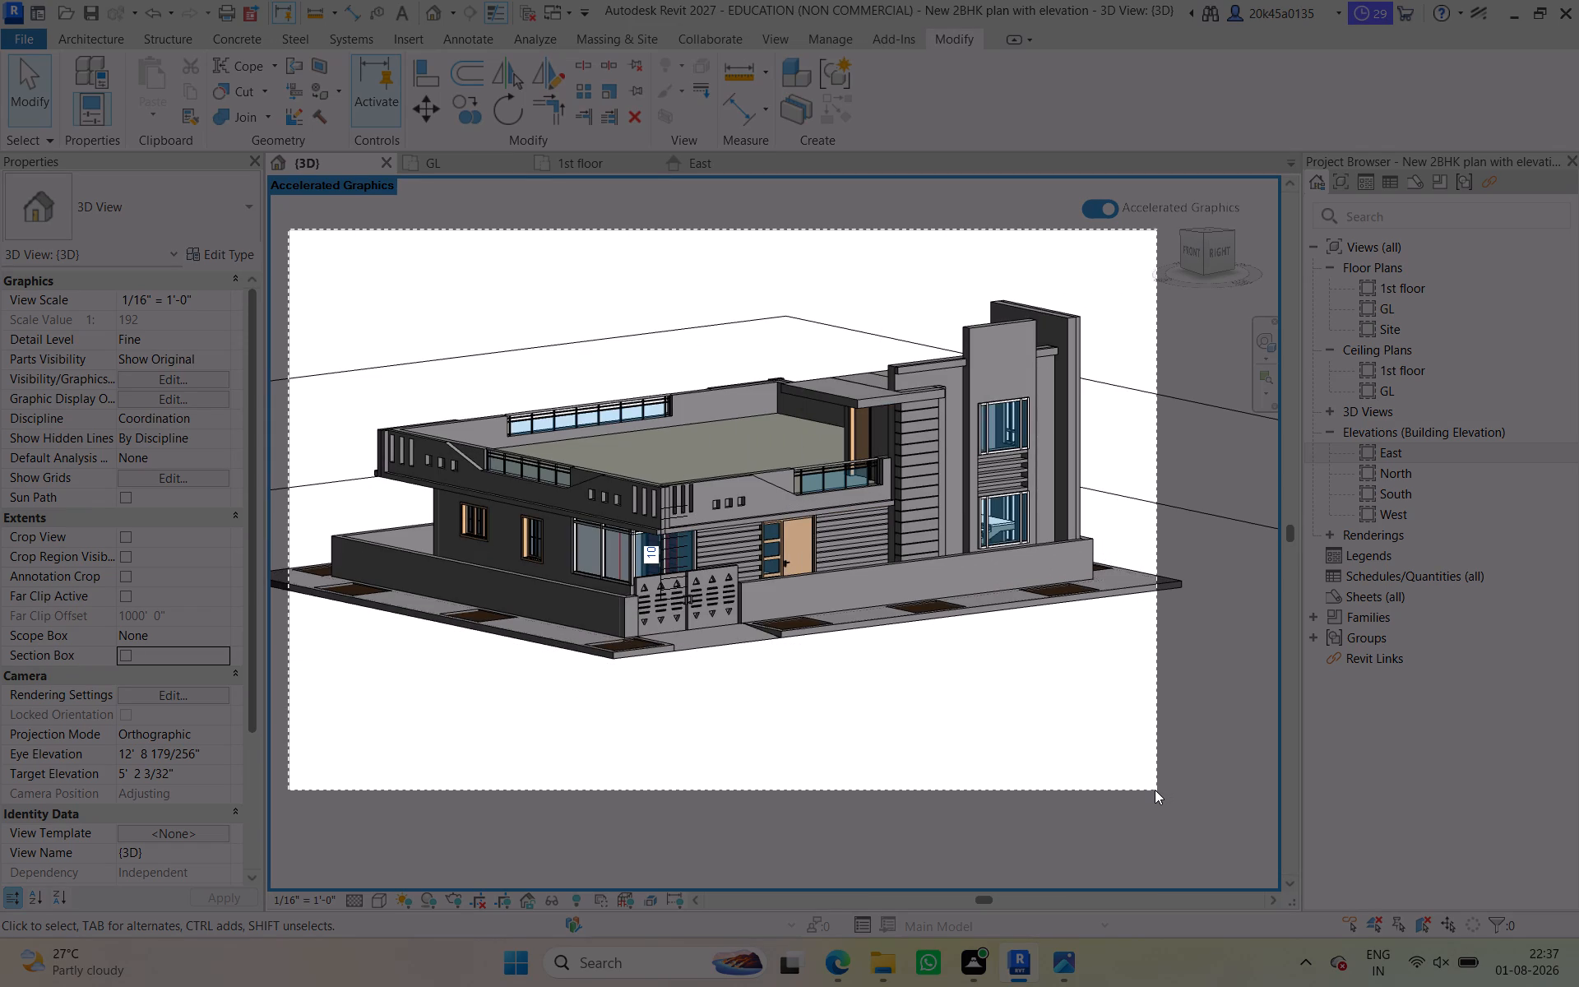
pyautogui.moveTo(1155, 790); pyautogui.dragTo(1154, 788)
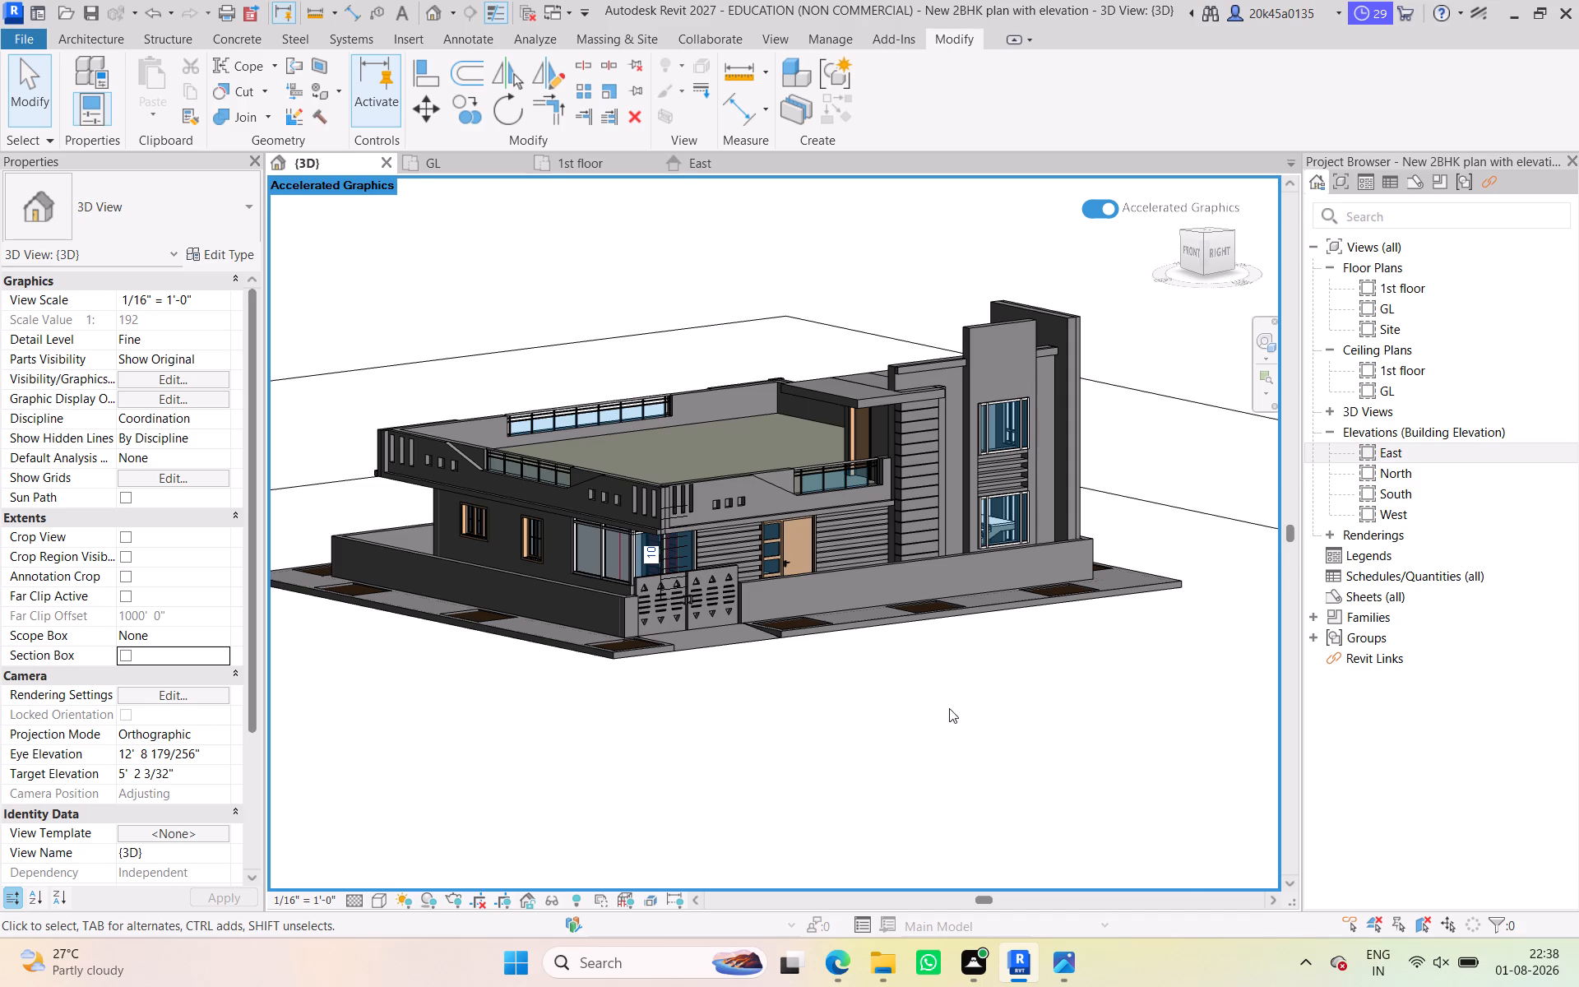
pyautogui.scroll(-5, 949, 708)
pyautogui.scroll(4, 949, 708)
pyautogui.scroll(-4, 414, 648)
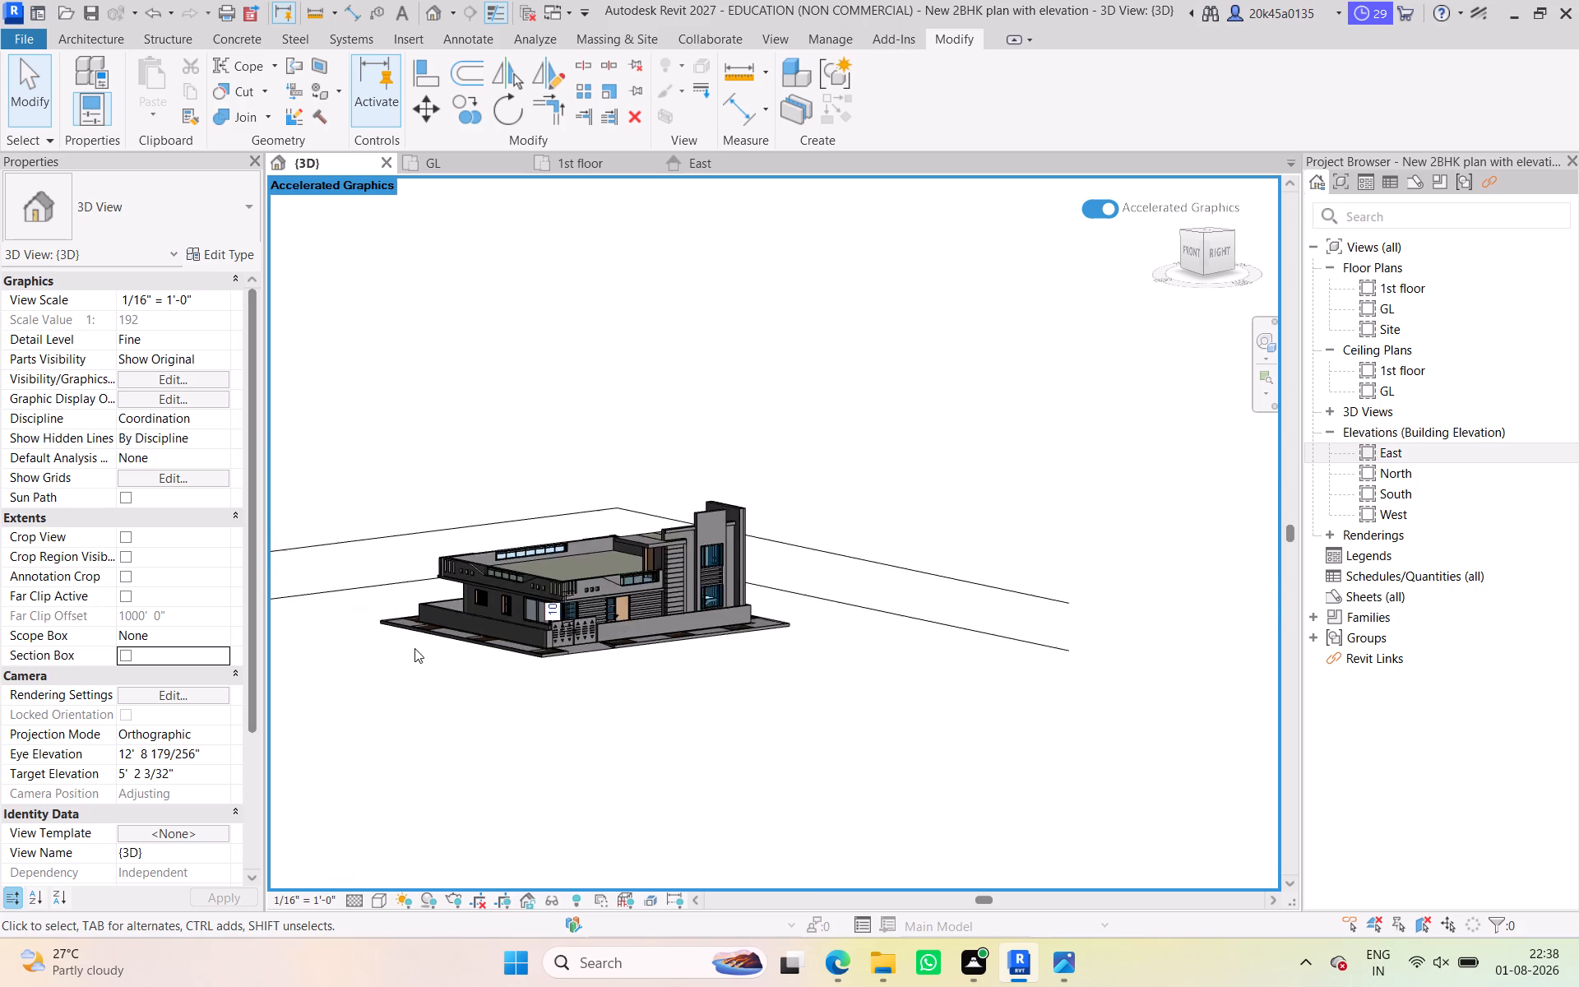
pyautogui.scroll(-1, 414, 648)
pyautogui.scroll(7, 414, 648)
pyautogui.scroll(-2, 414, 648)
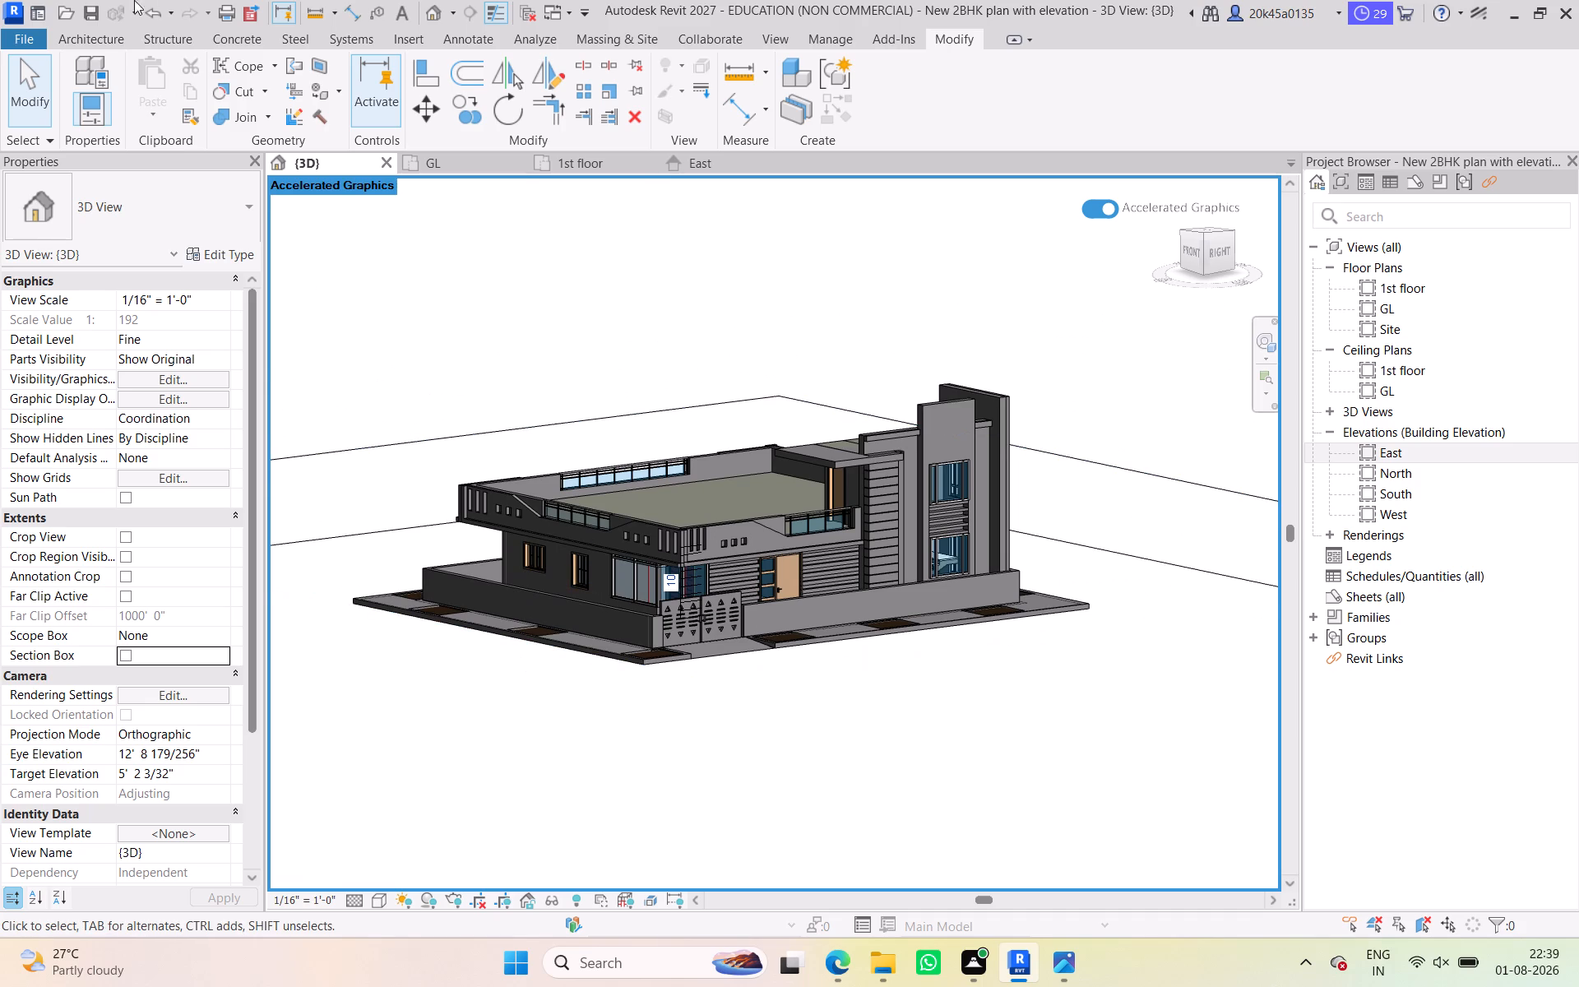
# Save the 2BHK project file.
pyautogui.tripleClick(94, 3)
pyautogui.tripleClick(94, 3)
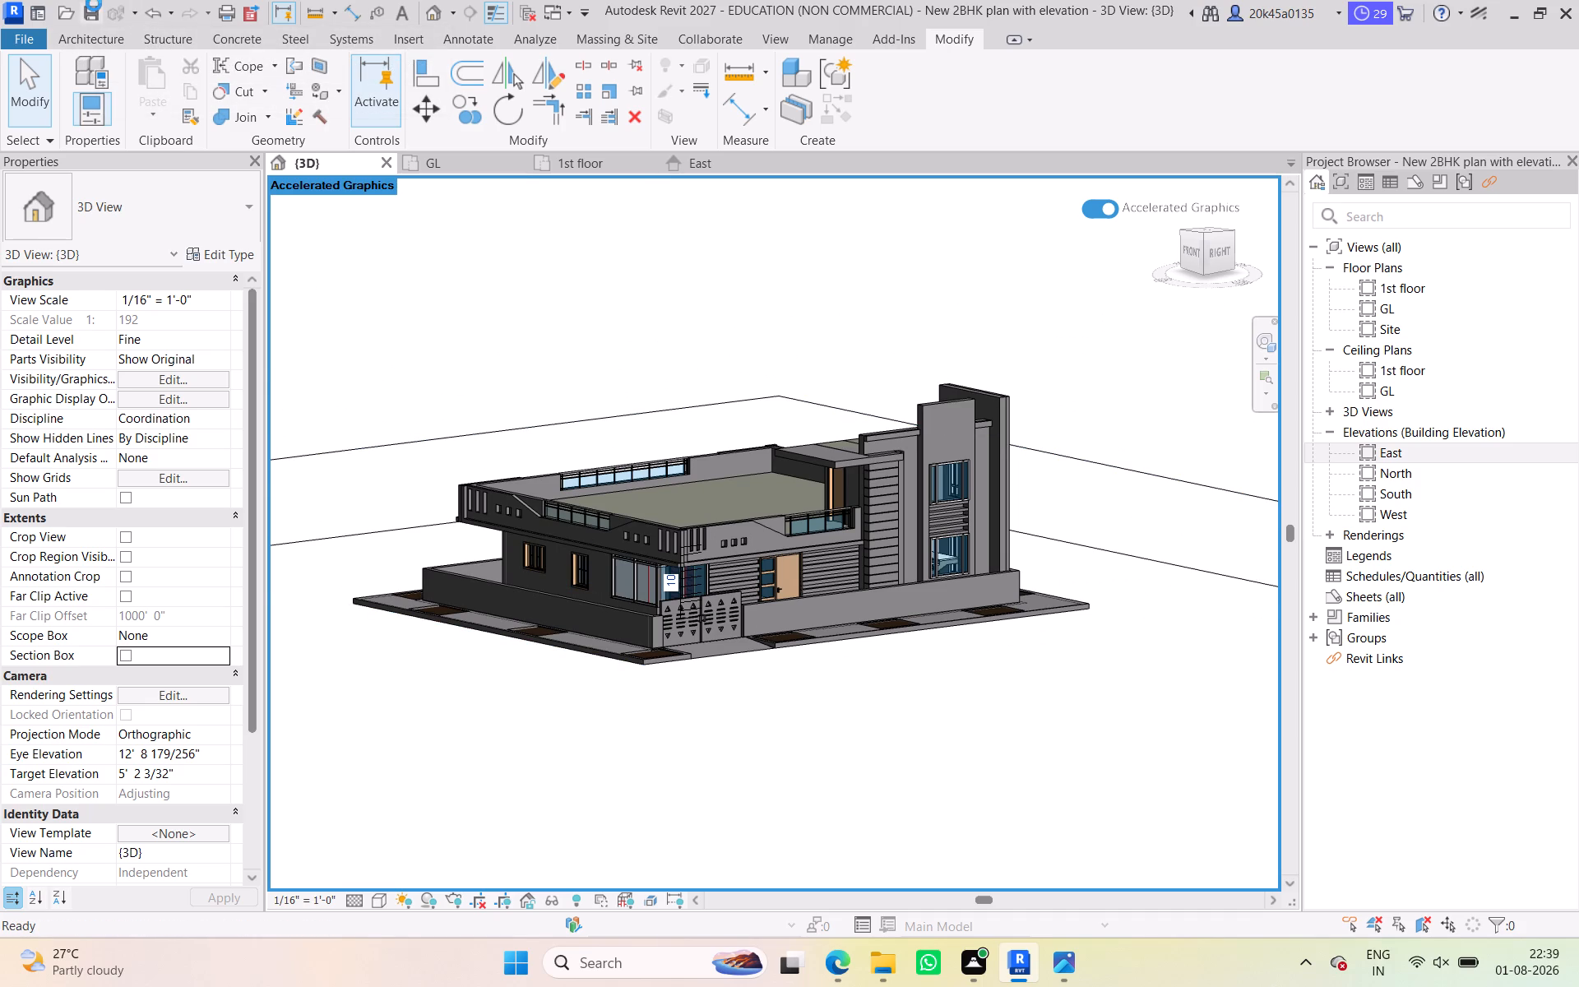
pyautogui.tripleClick(94, 3)
pyautogui.tripleClick(94, 3)
pyautogui.tripleClick(94, 3)
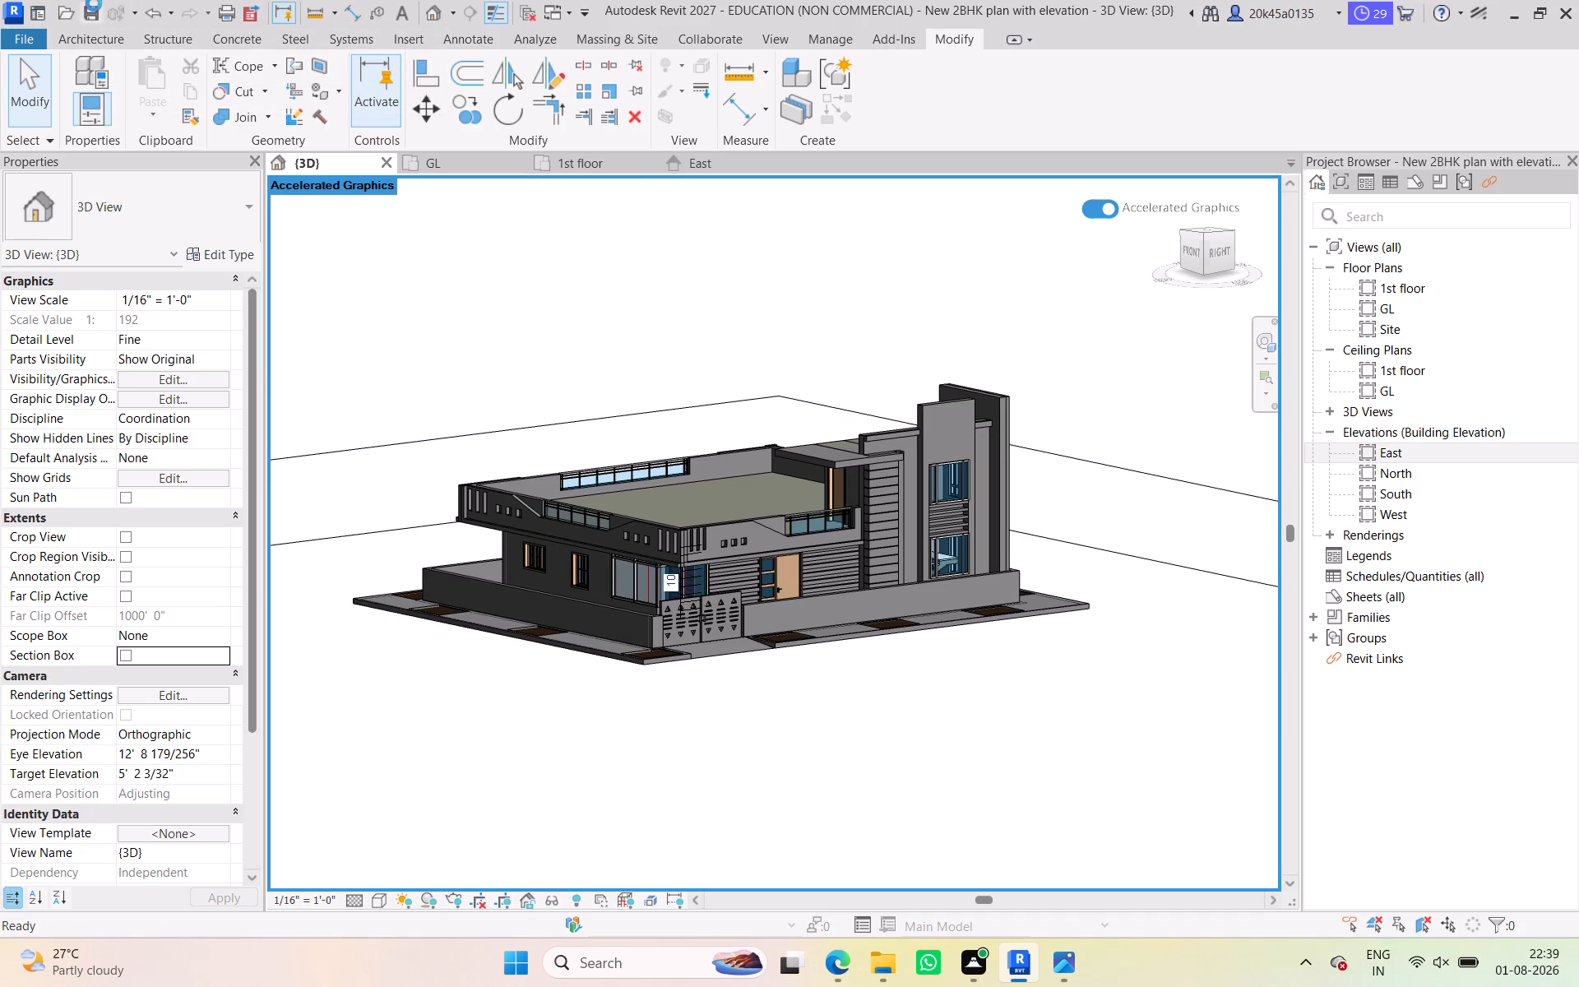
pyautogui.tripleClick(94, 3)
pyautogui.doubleClick(94, 3)
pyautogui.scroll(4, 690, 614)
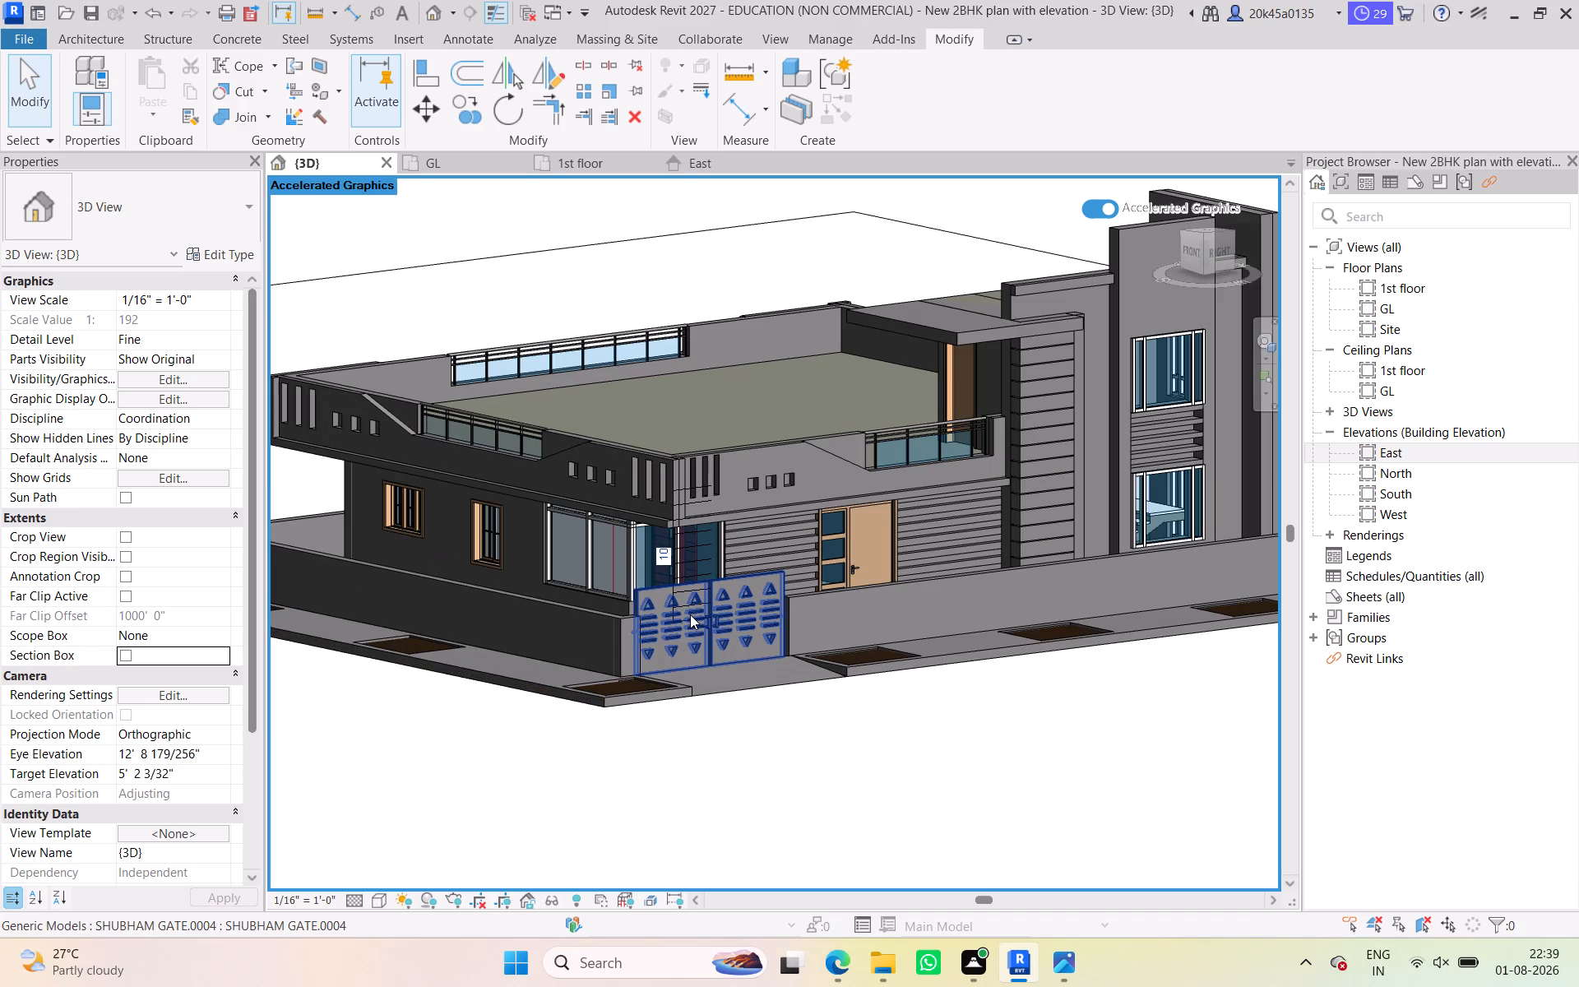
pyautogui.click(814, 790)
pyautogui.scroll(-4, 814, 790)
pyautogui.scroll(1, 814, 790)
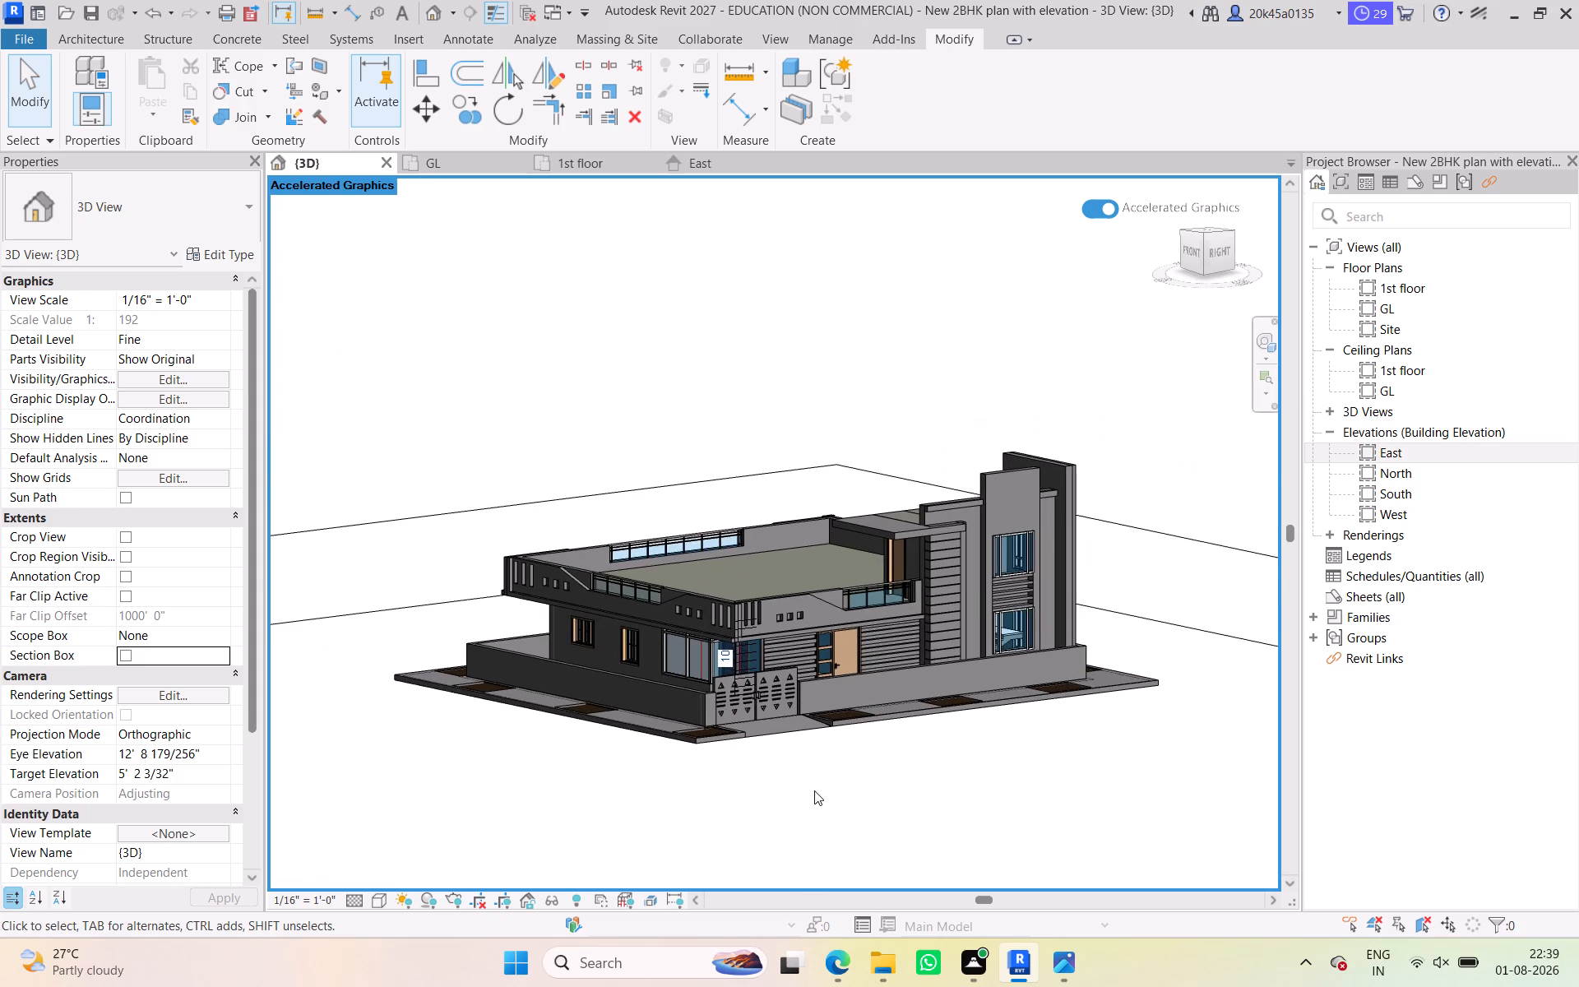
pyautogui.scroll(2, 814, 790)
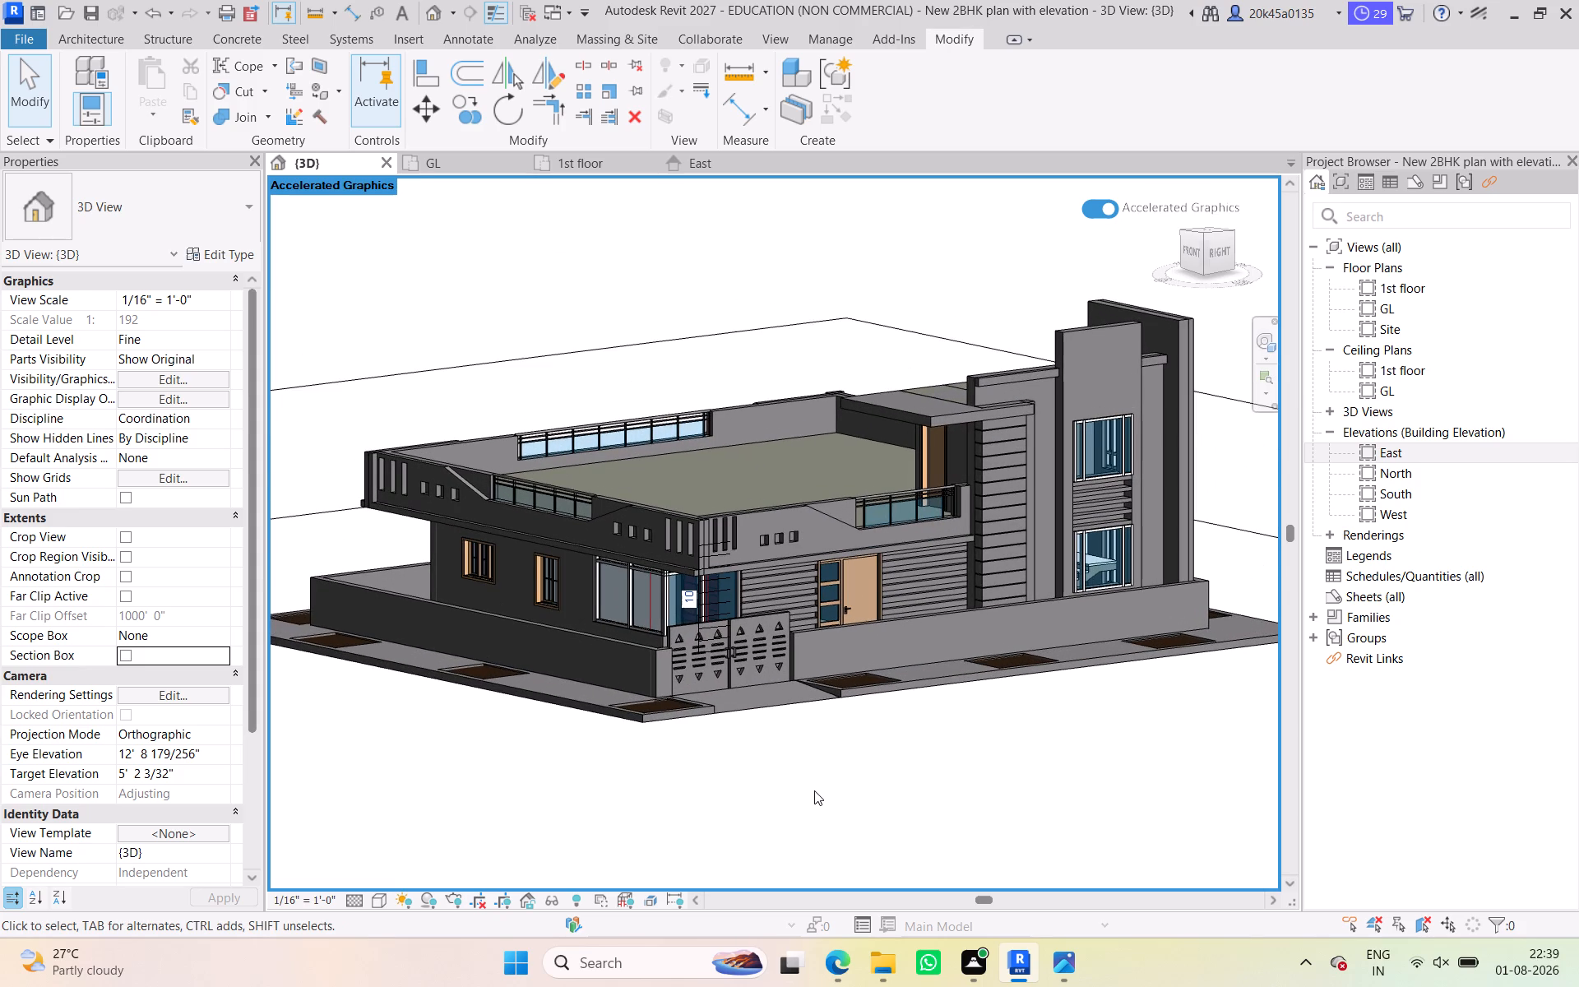
# Turn off Accelerated Graphics in the 3D view and display the house in the Realistic visual style.
pyautogui.scroll(1, 814, 790)
pyautogui.click(1095, 200)
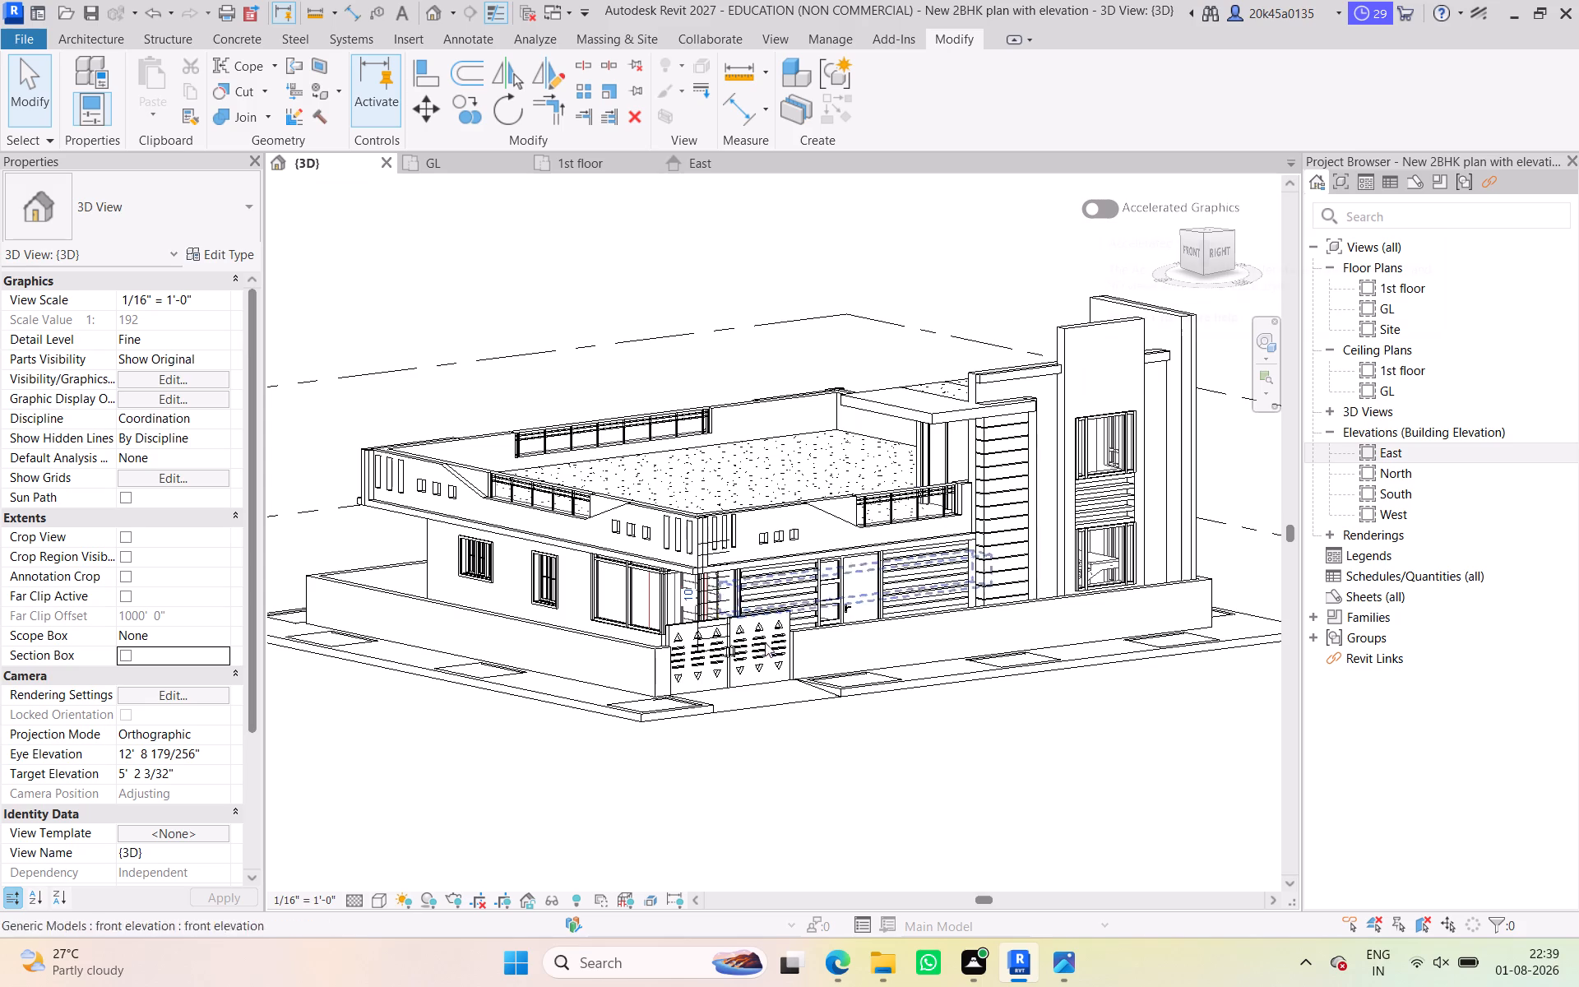
pyautogui.click(378, 904)
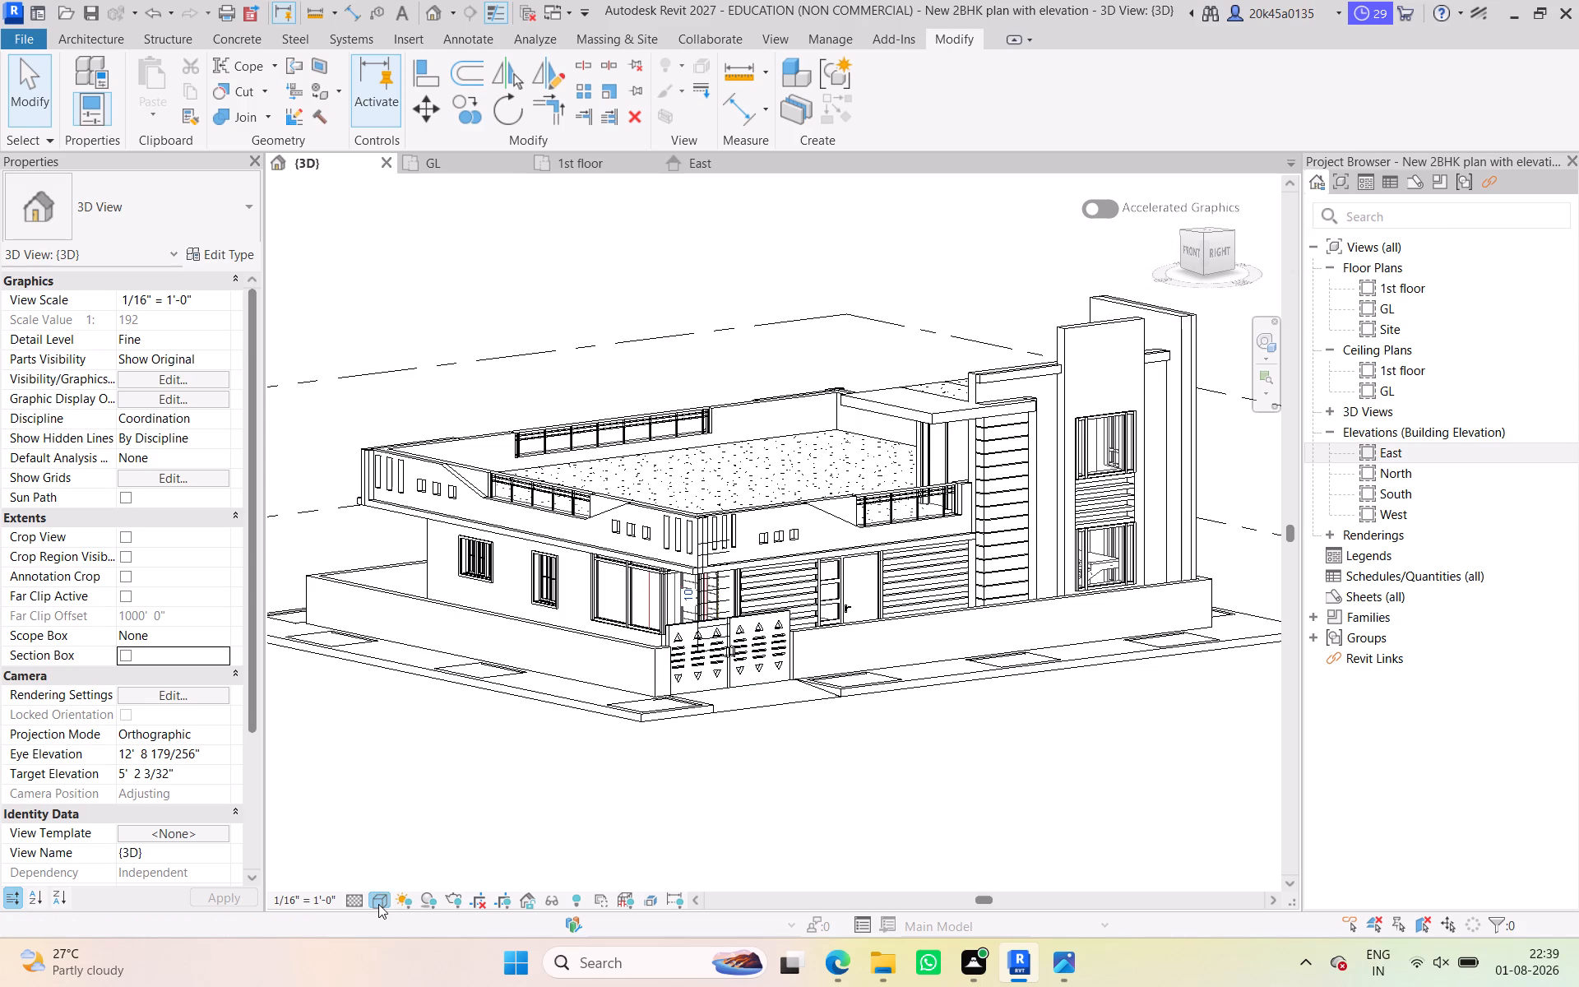
pyautogui.click(410, 875)
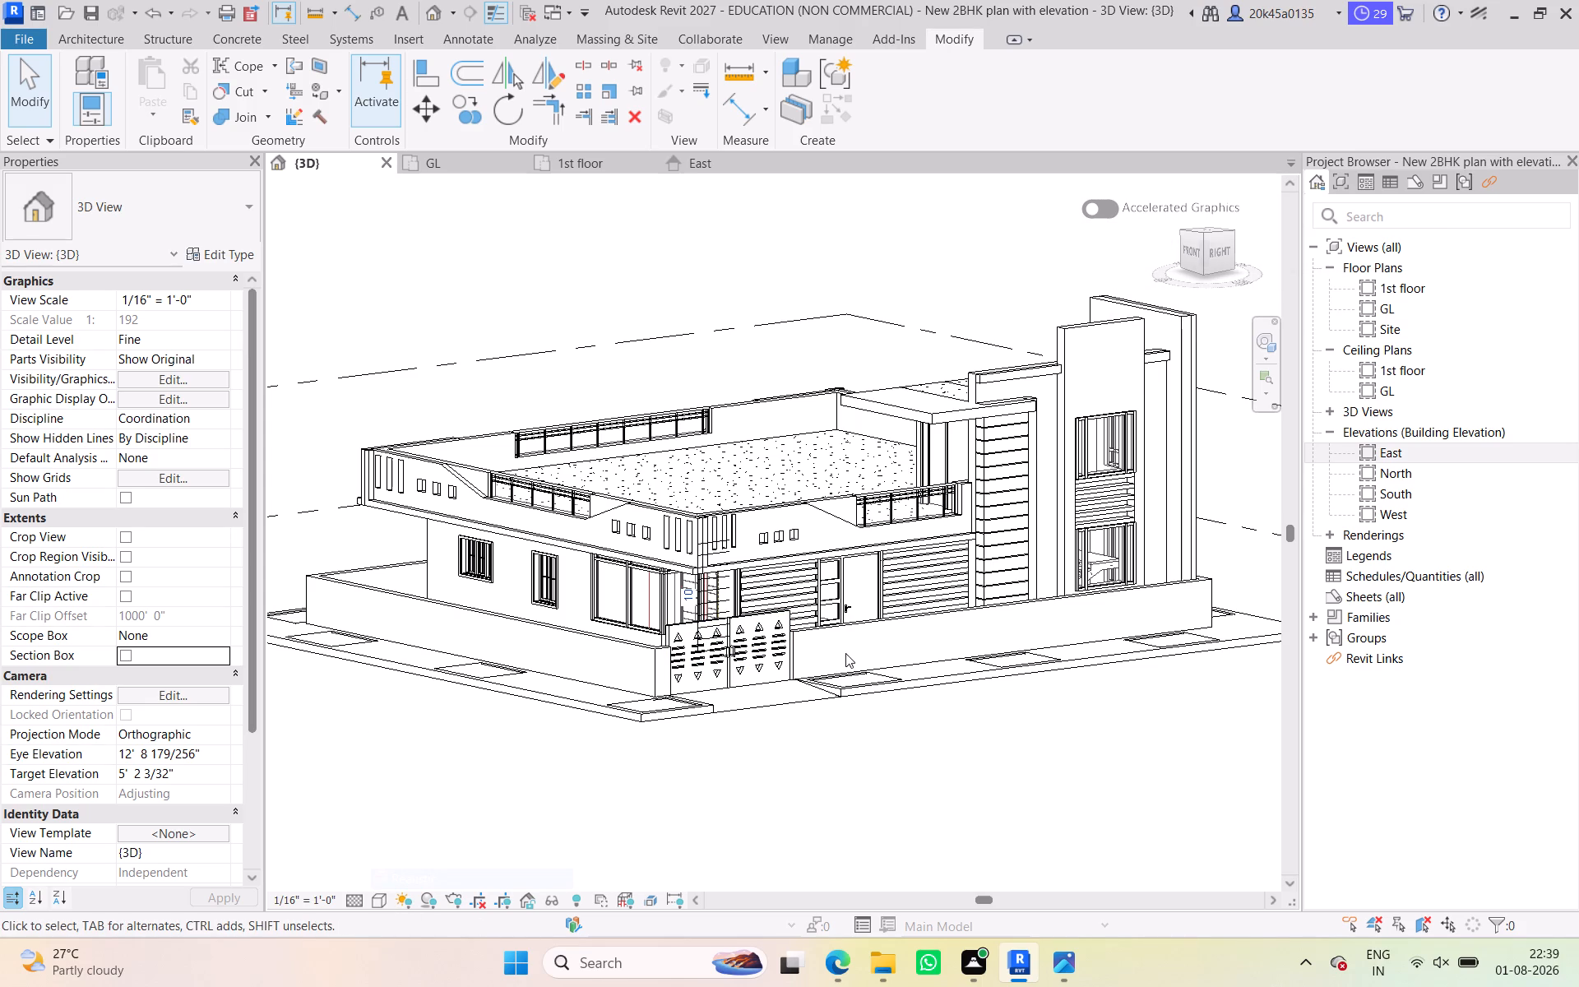
pyautogui.scroll(-3, 939, 771)
pyautogui.scroll(5, 939, 771)
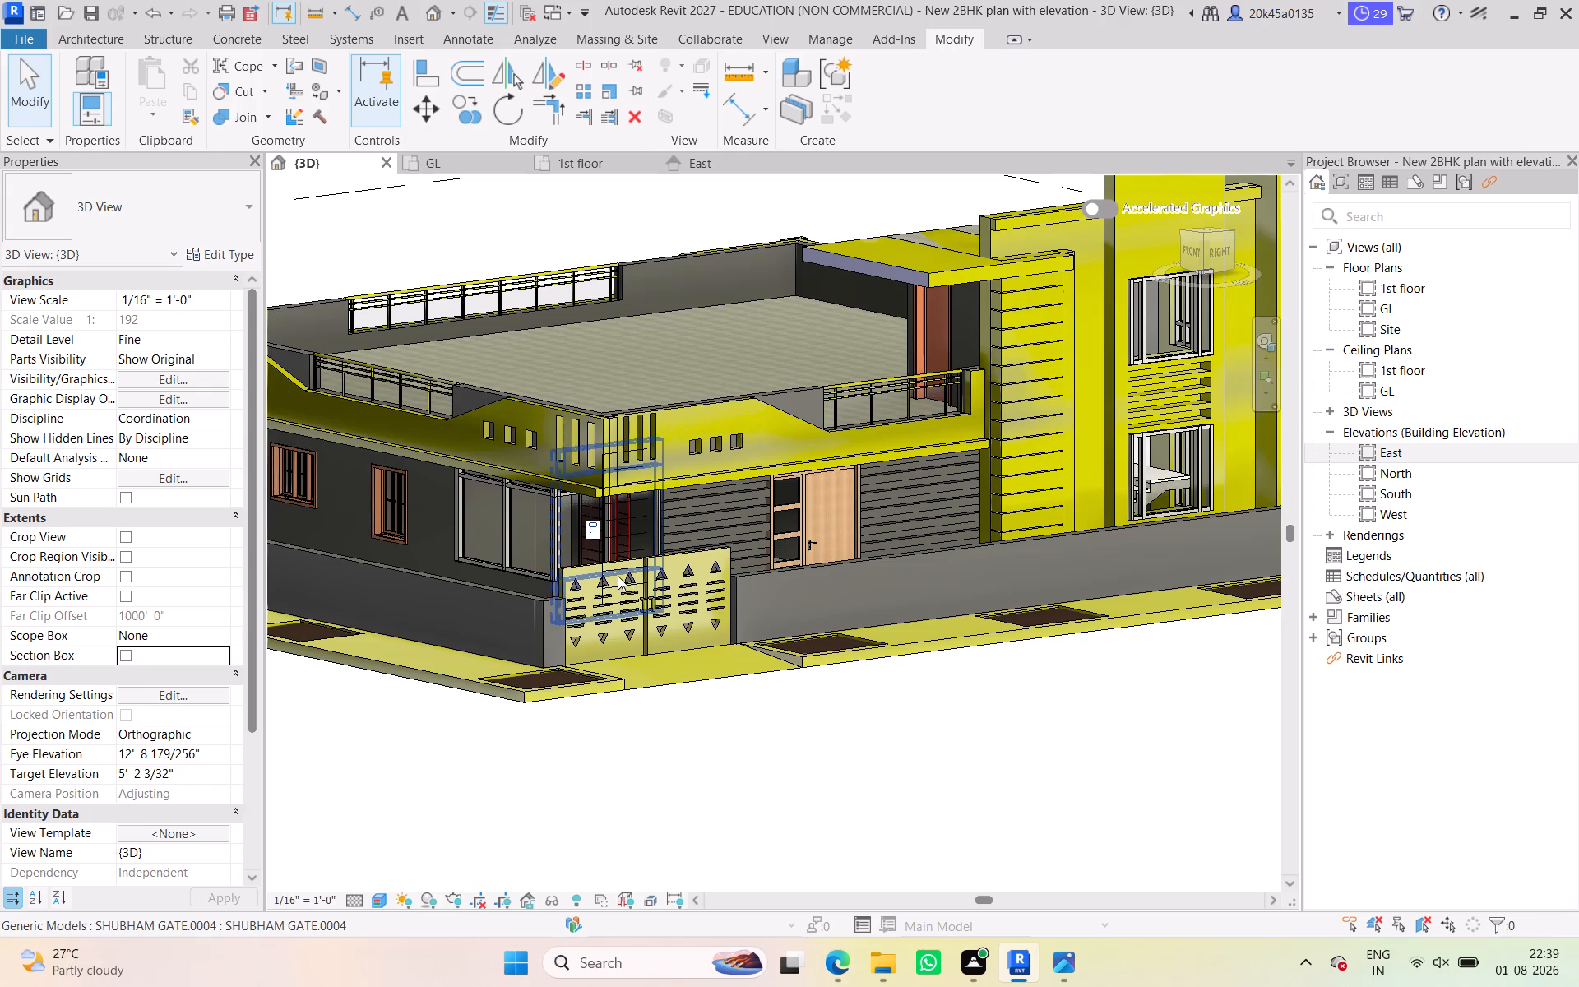
pyautogui.scroll(5, 618, 576)
pyautogui.scroll(-2, 618, 576)
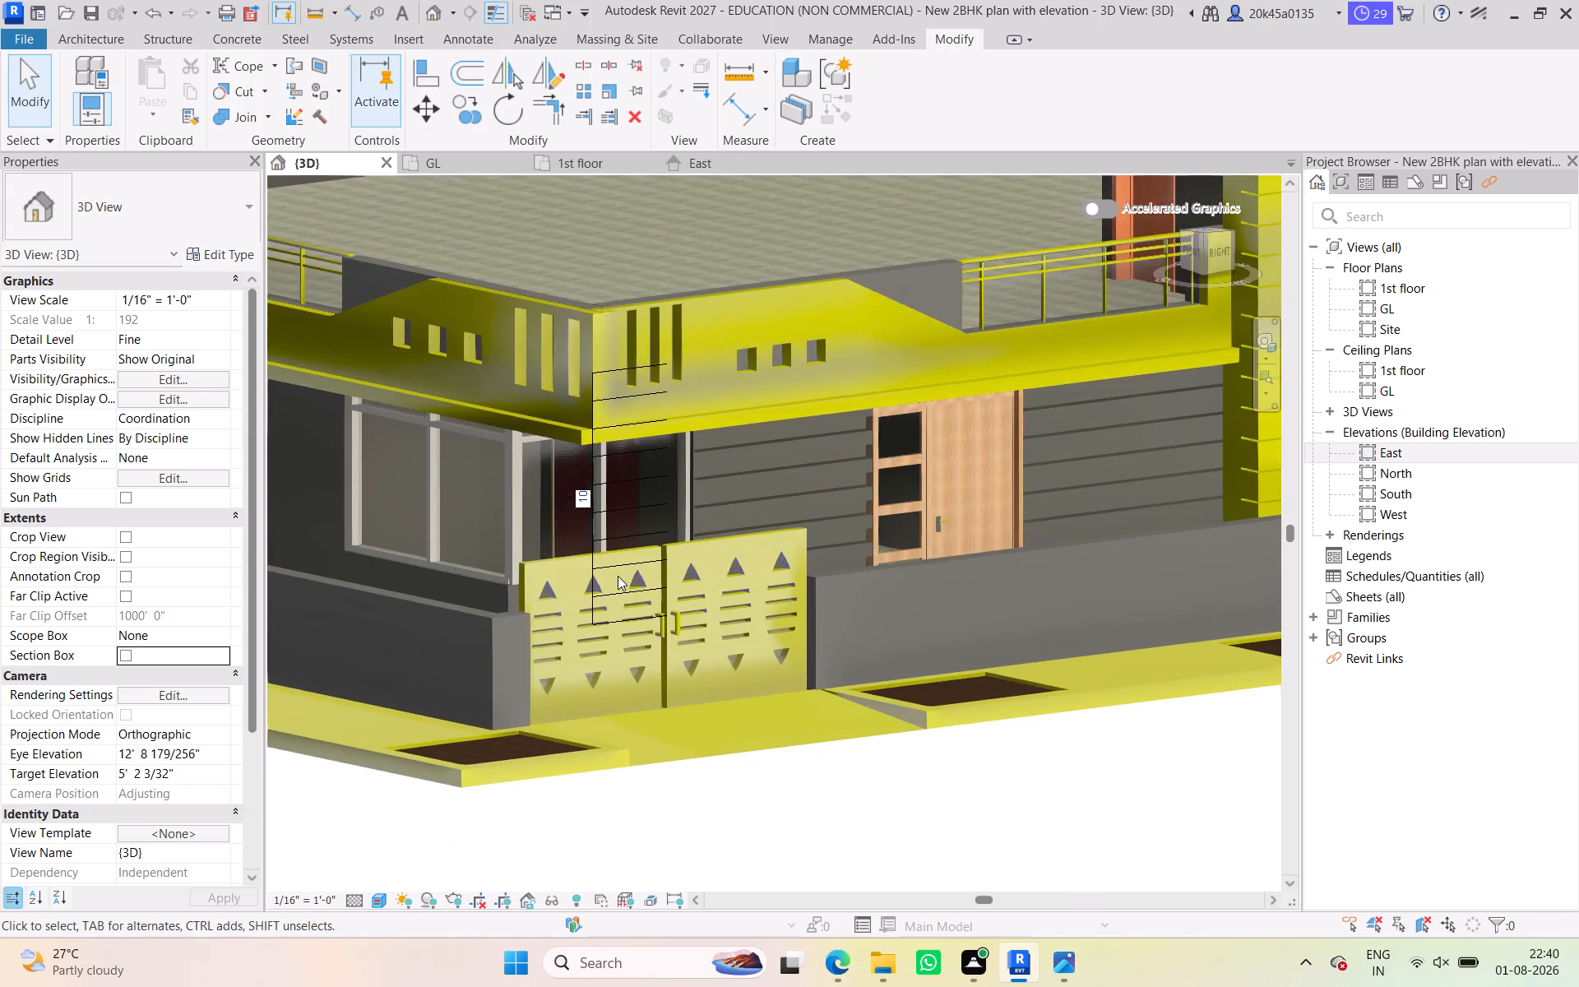
pyautogui.scroll(-6, 618, 576)
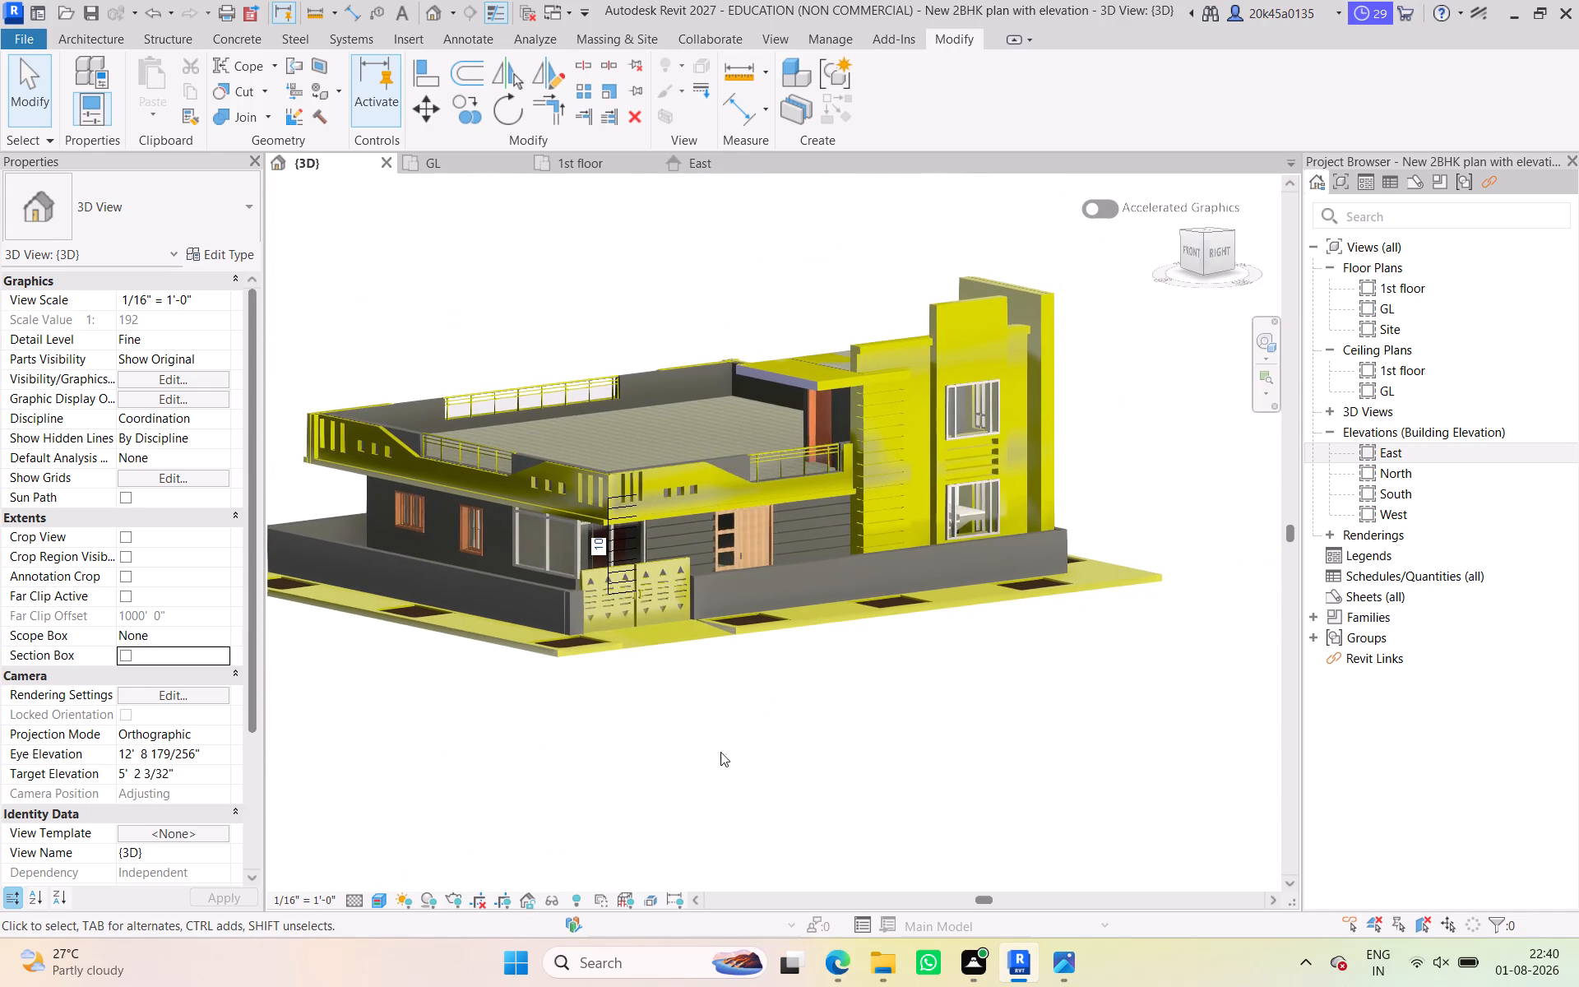
pyautogui.click(732, 772)
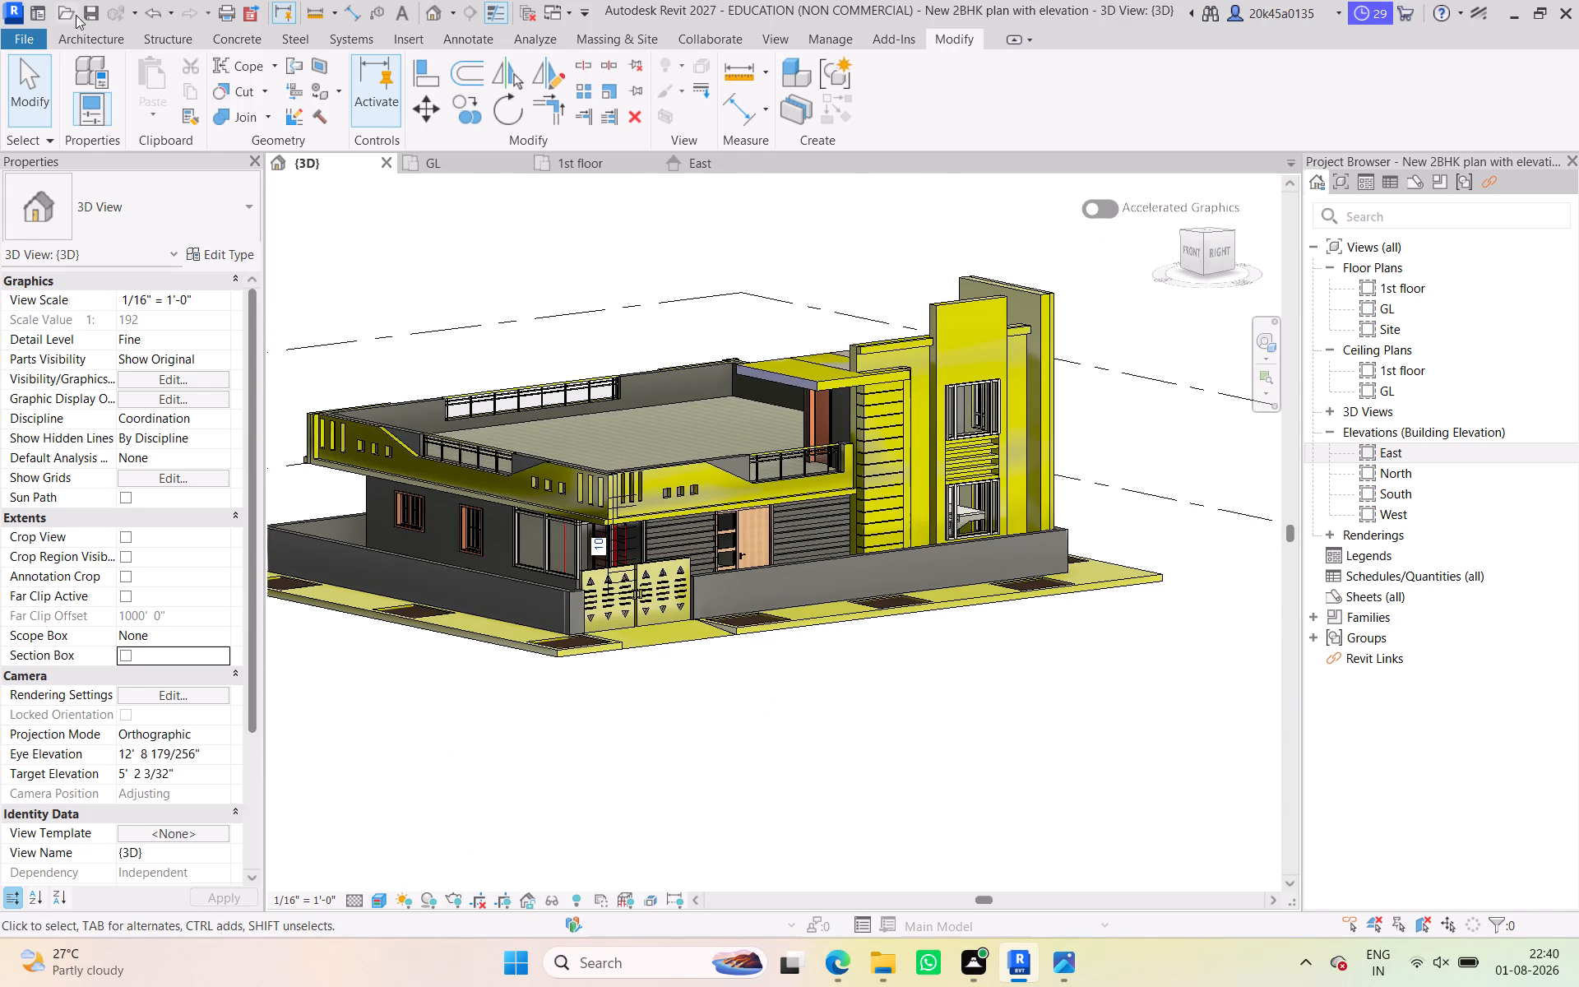
# Save the 2BHK project file with the 3D view's new display settings.
pyautogui.tripleClick(89, 20)
pyautogui.click(89, 20)
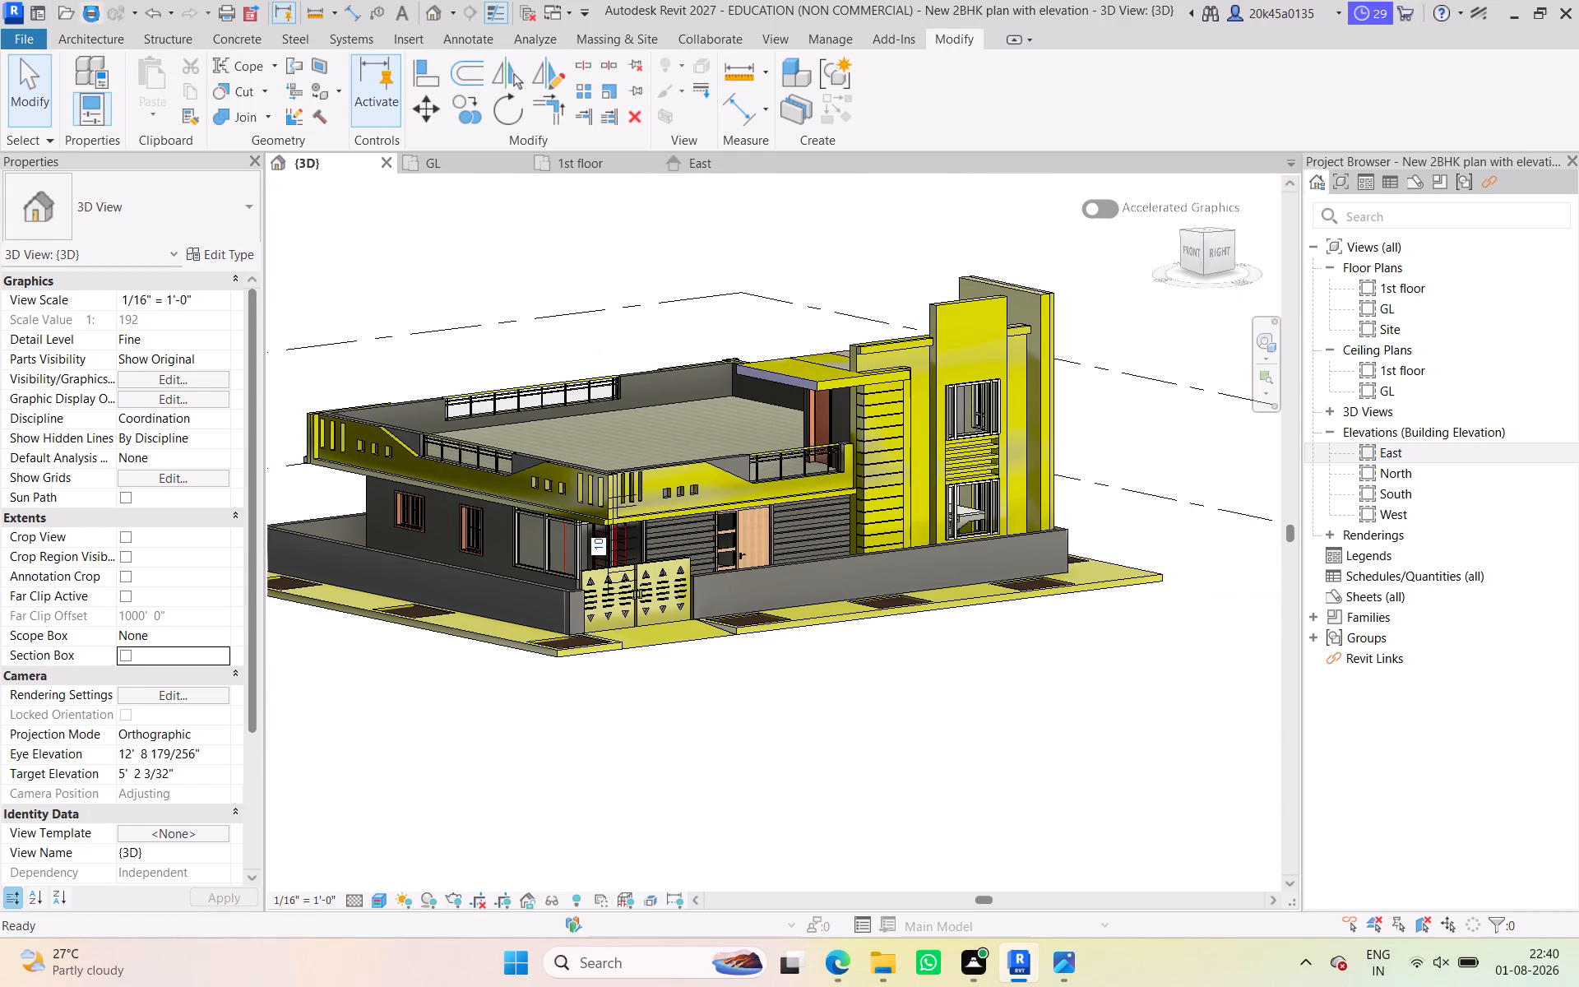
pyautogui.tripleClick(91, 14)
pyautogui.doubleClick(91, 14)
pyautogui.click(681, 810)
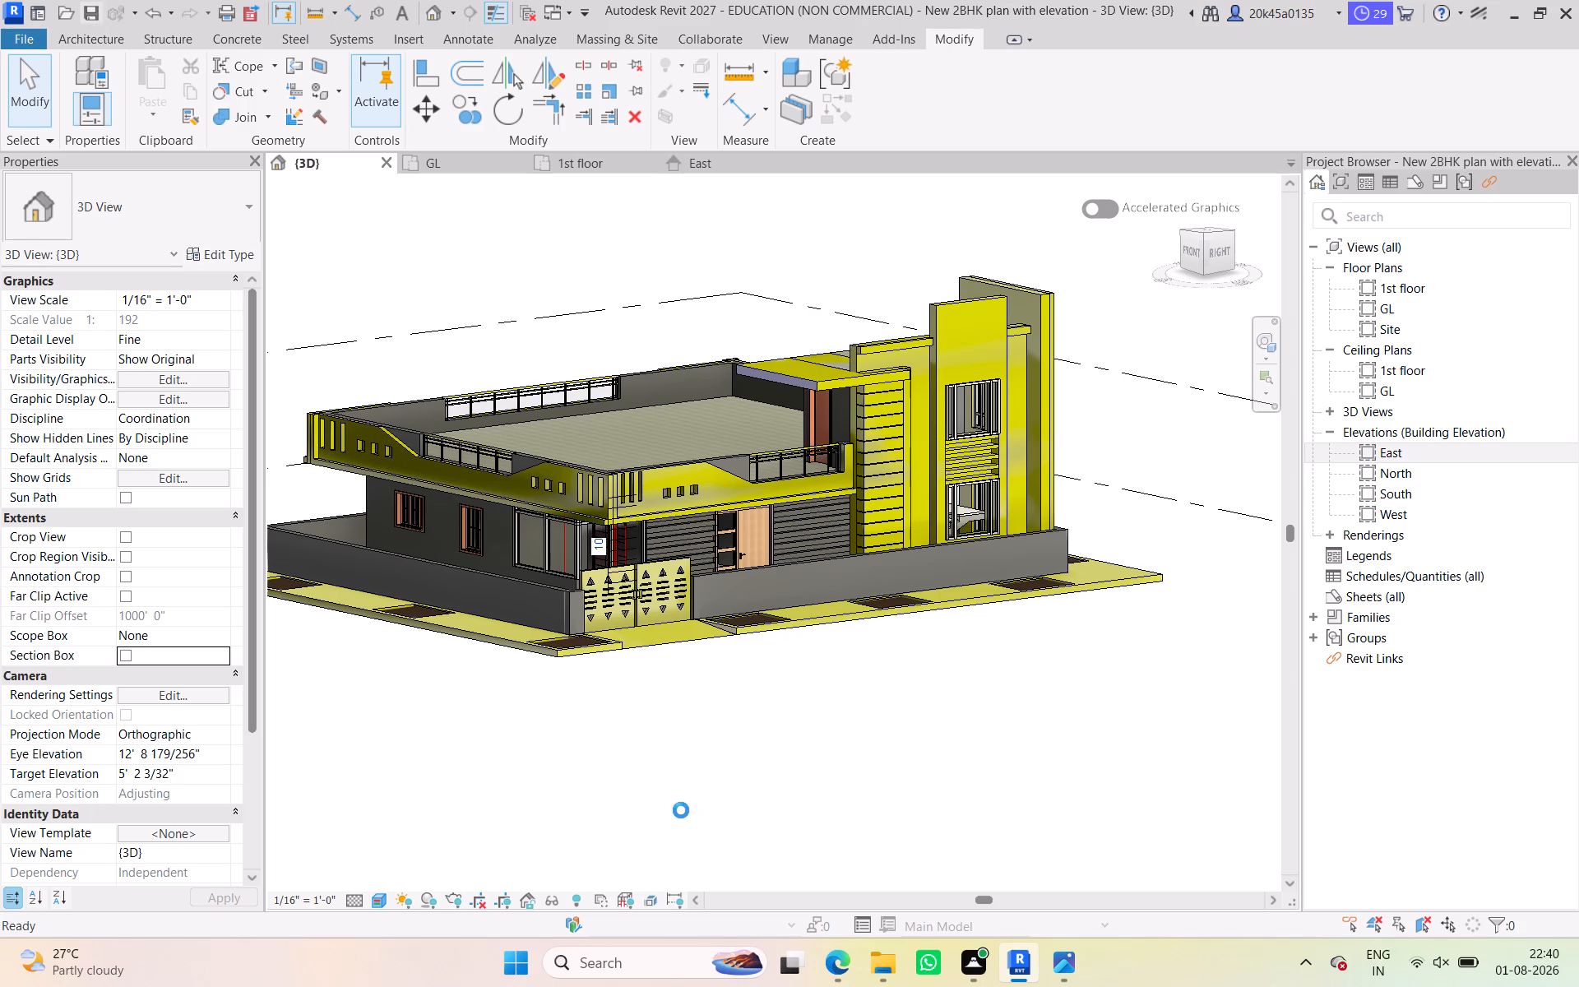
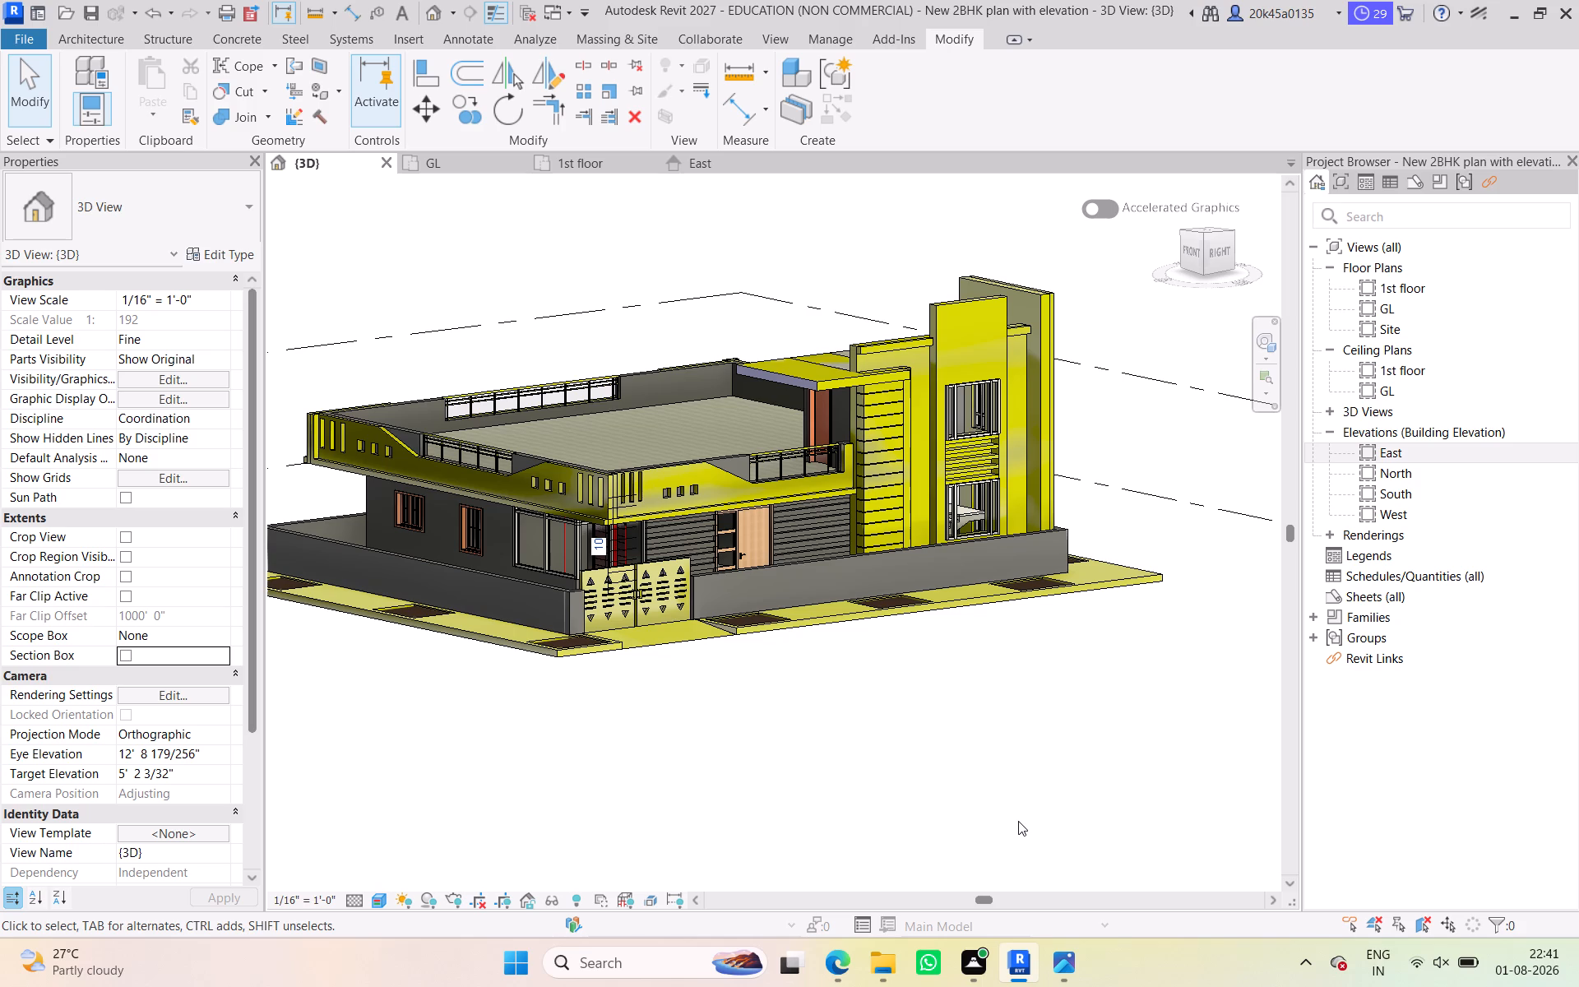
# Examine the house's front facade in the 3D view, including the corner parapet, entrance door and gate.
pyautogui.scroll(-2, 1003, 753)
pyautogui.scroll(-6, 678, 496)
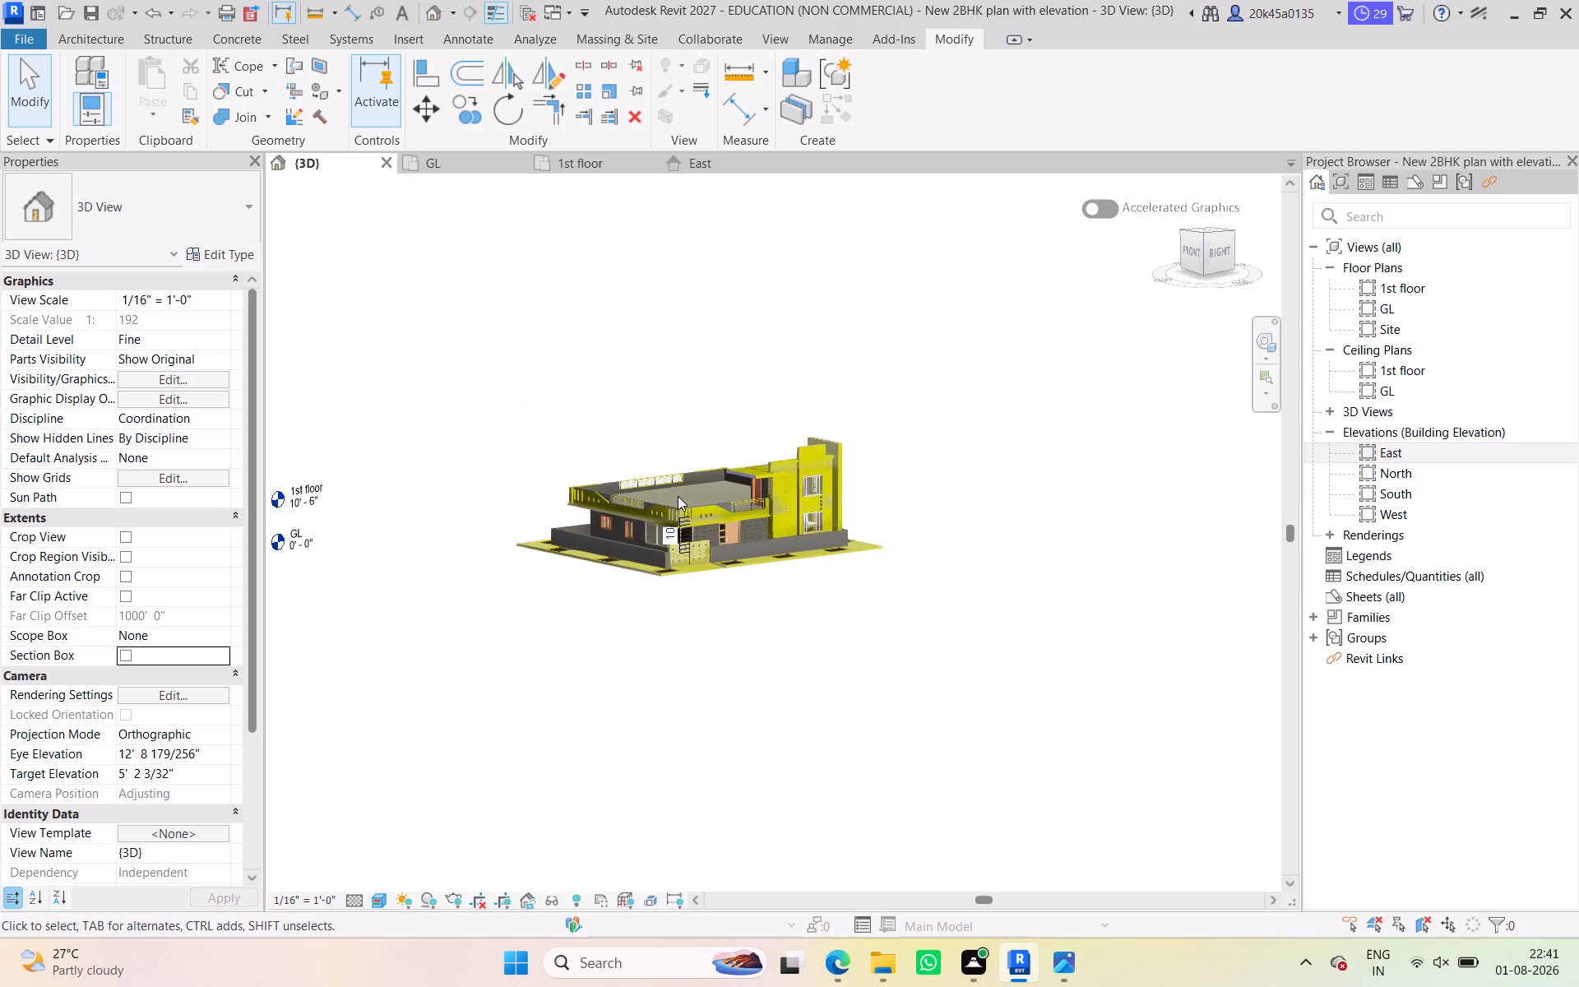
pyautogui.scroll(12, 657, 544)
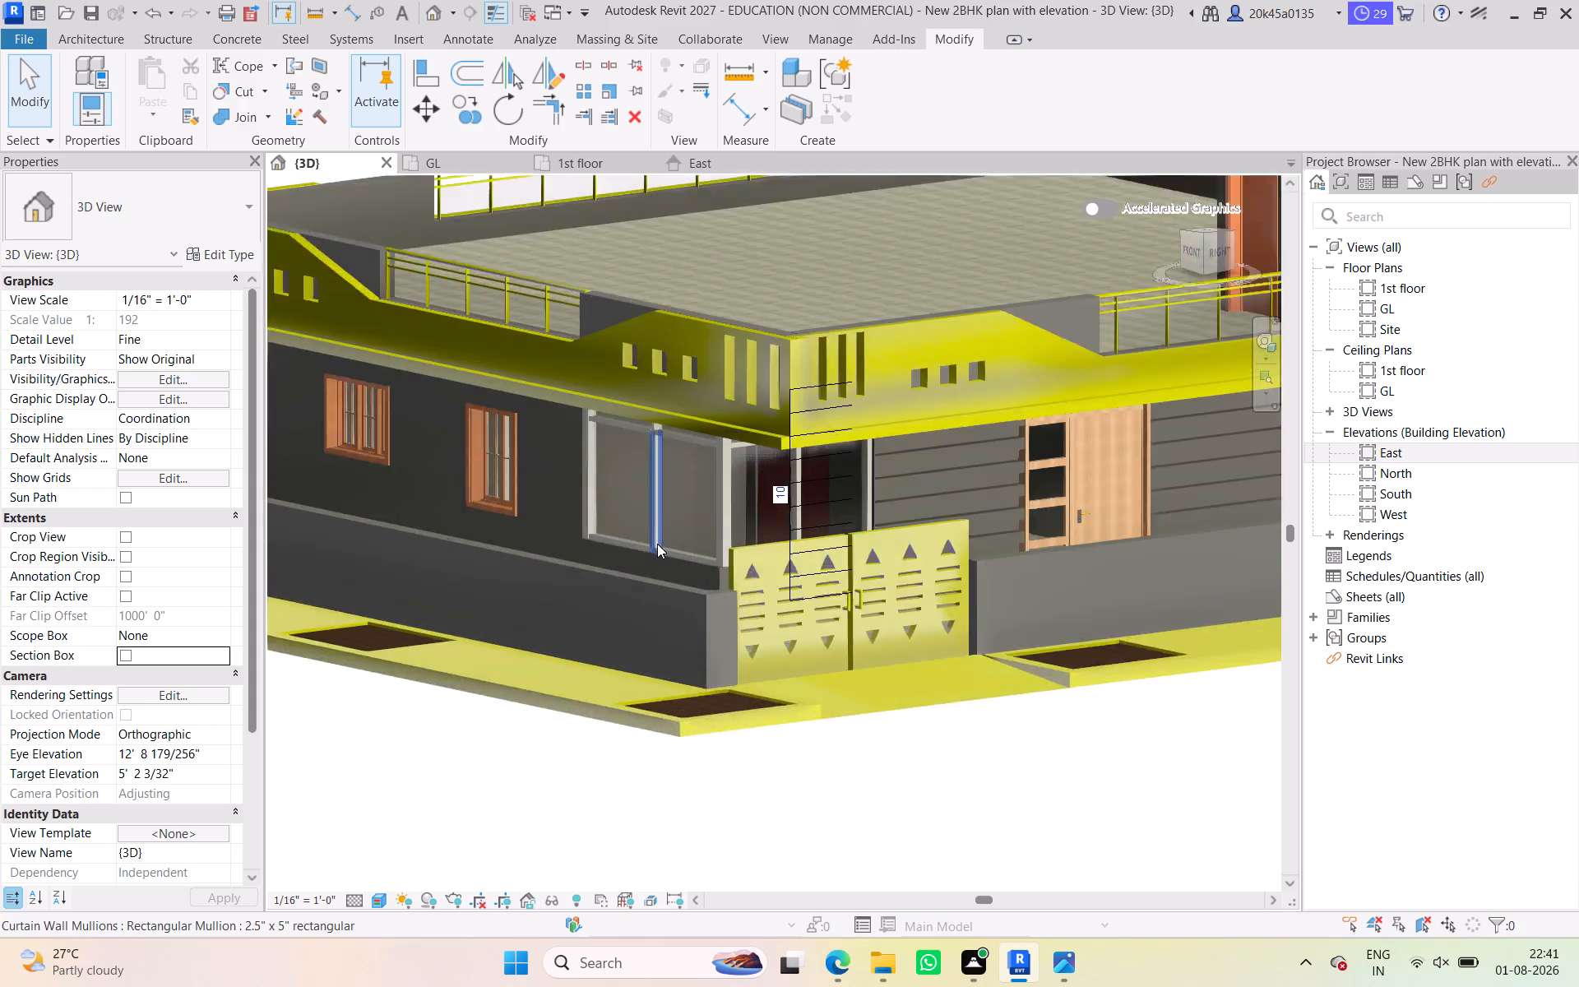
pyautogui.scroll(4, 657, 544)
pyautogui.scroll(-17, 657, 544)
pyautogui.scroll(5, 726, 503)
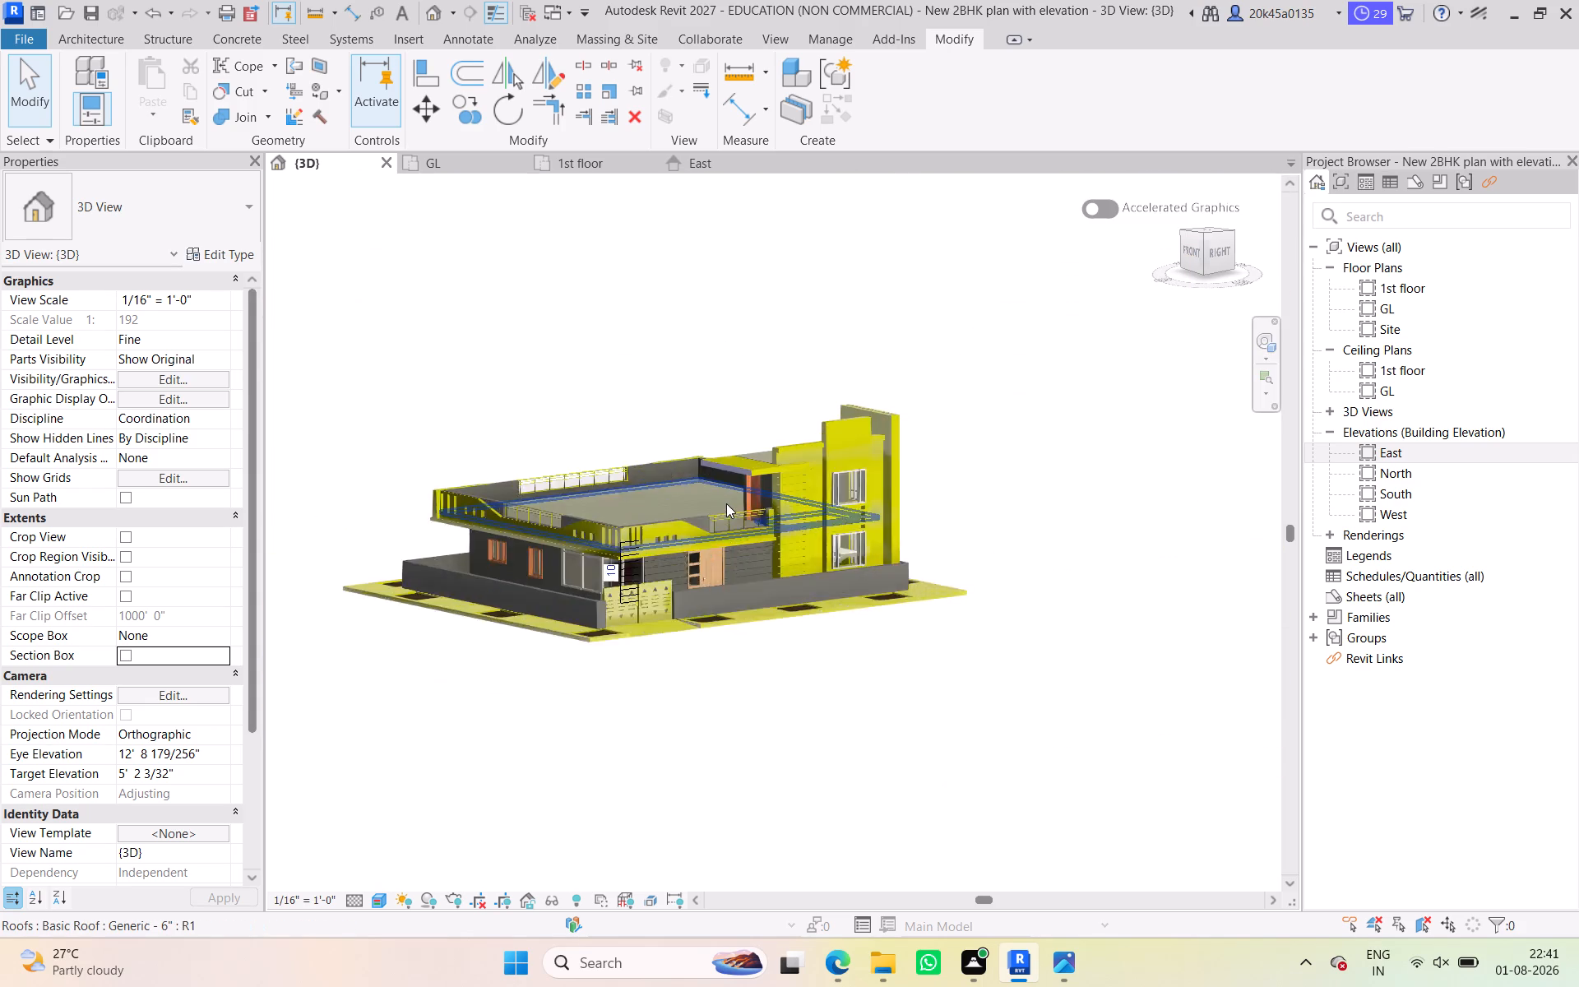
pyautogui.scroll(5, 726, 503)
pyautogui.scroll(9, 669, 651)
pyautogui.scroll(-3, 669, 651)
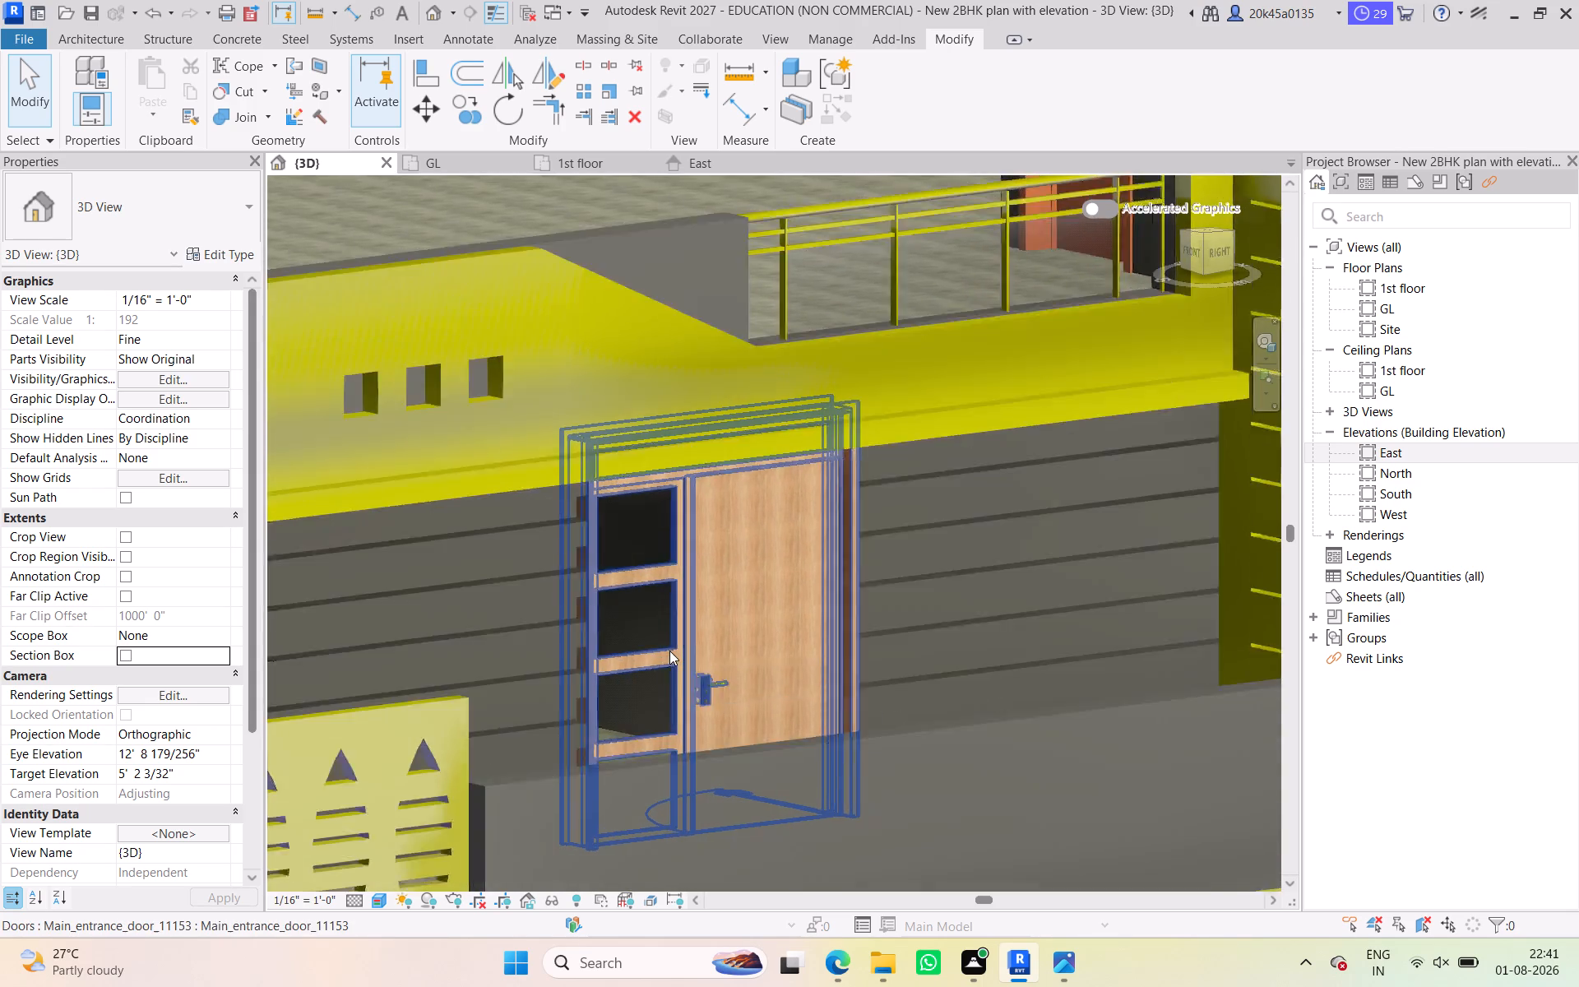
pyautogui.scroll(-9, 669, 651)
pyautogui.scroll(4, 669, 651)
pyautogui.scroll(-6, 669, 651)
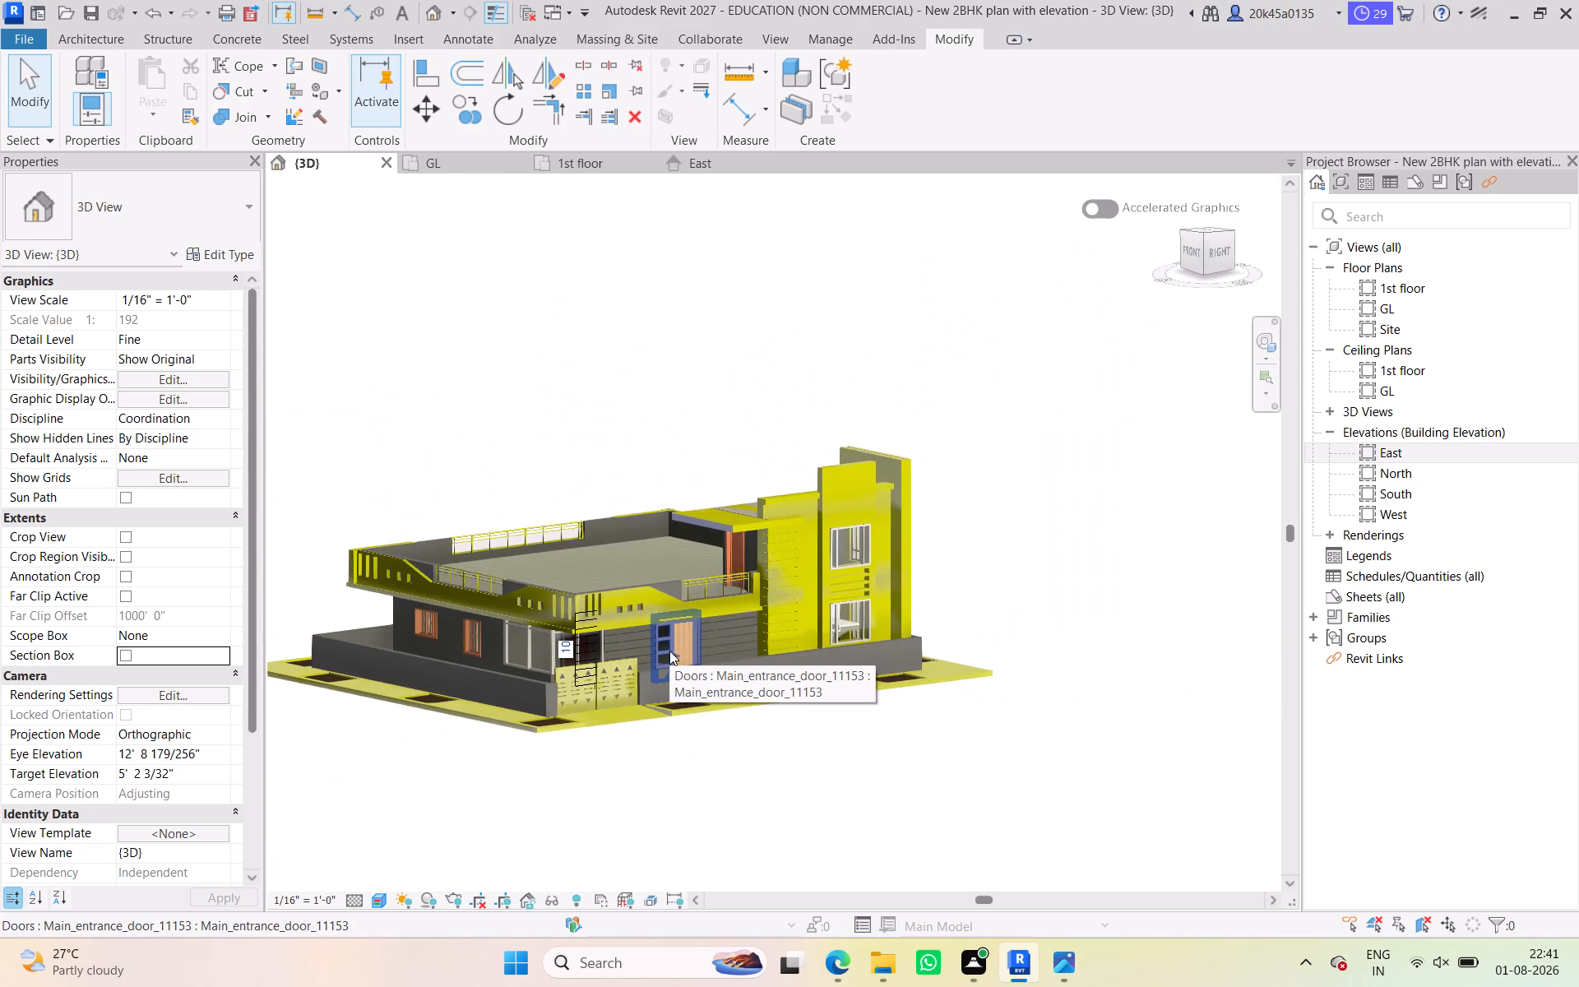
pyautogui.scroll(-3, 623, 827)
pyautogui.scroll(2, 623, 827)
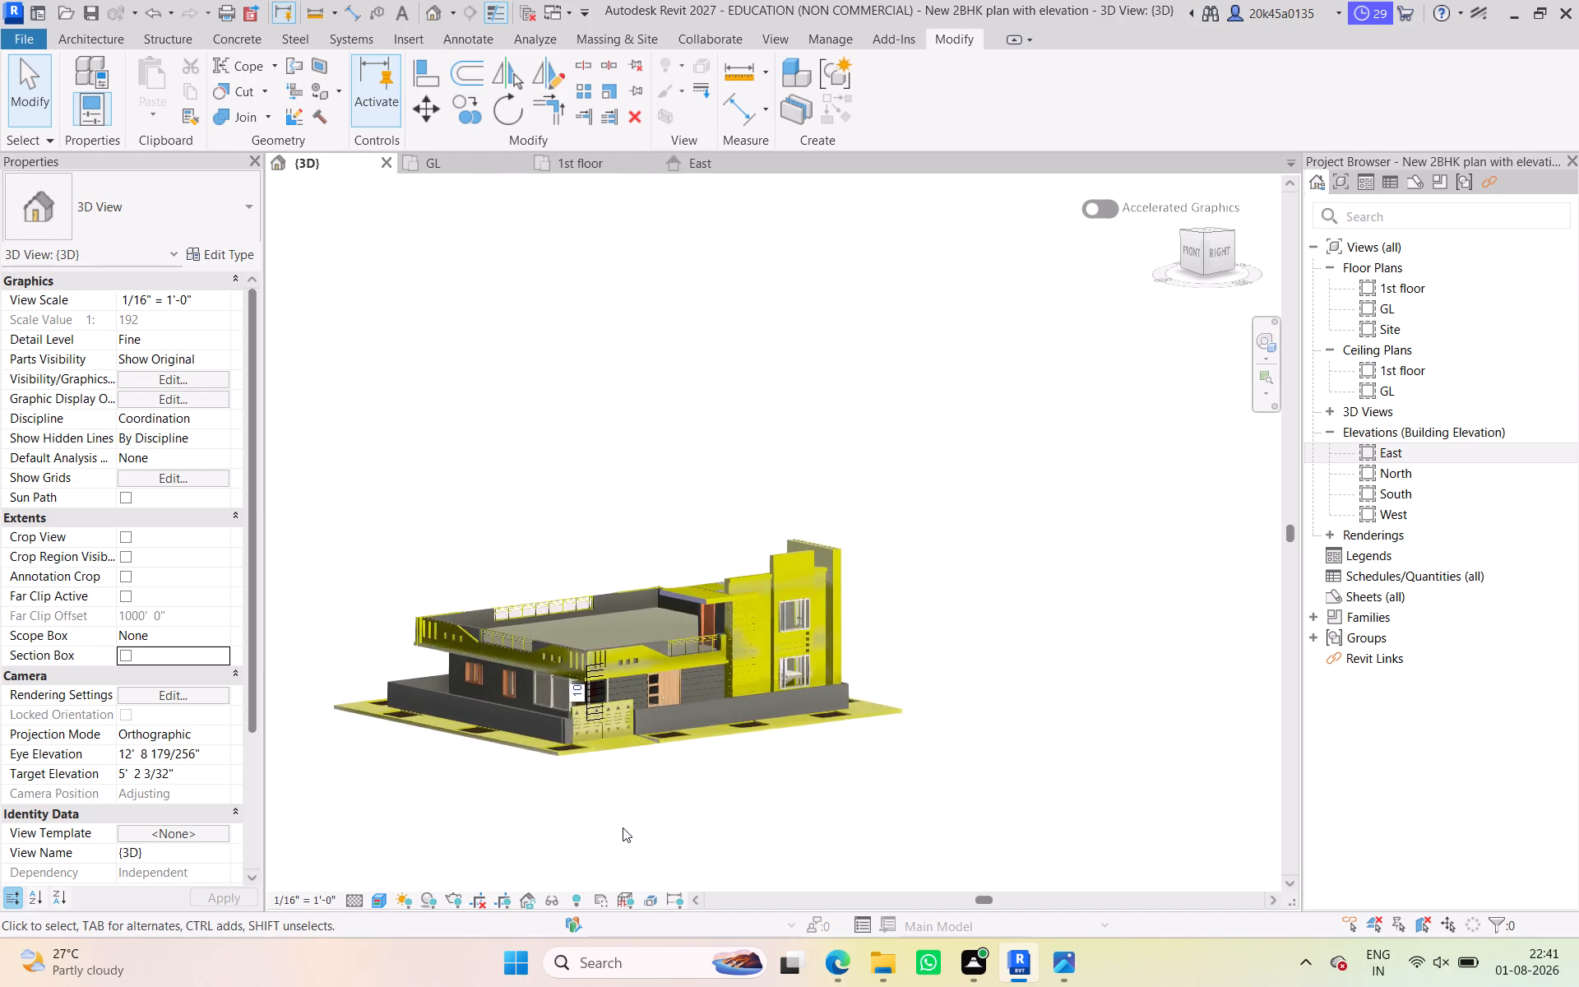
pyautogui.scroll(1, 623, 827)
pyautogui.scroll(7, 633, 618)
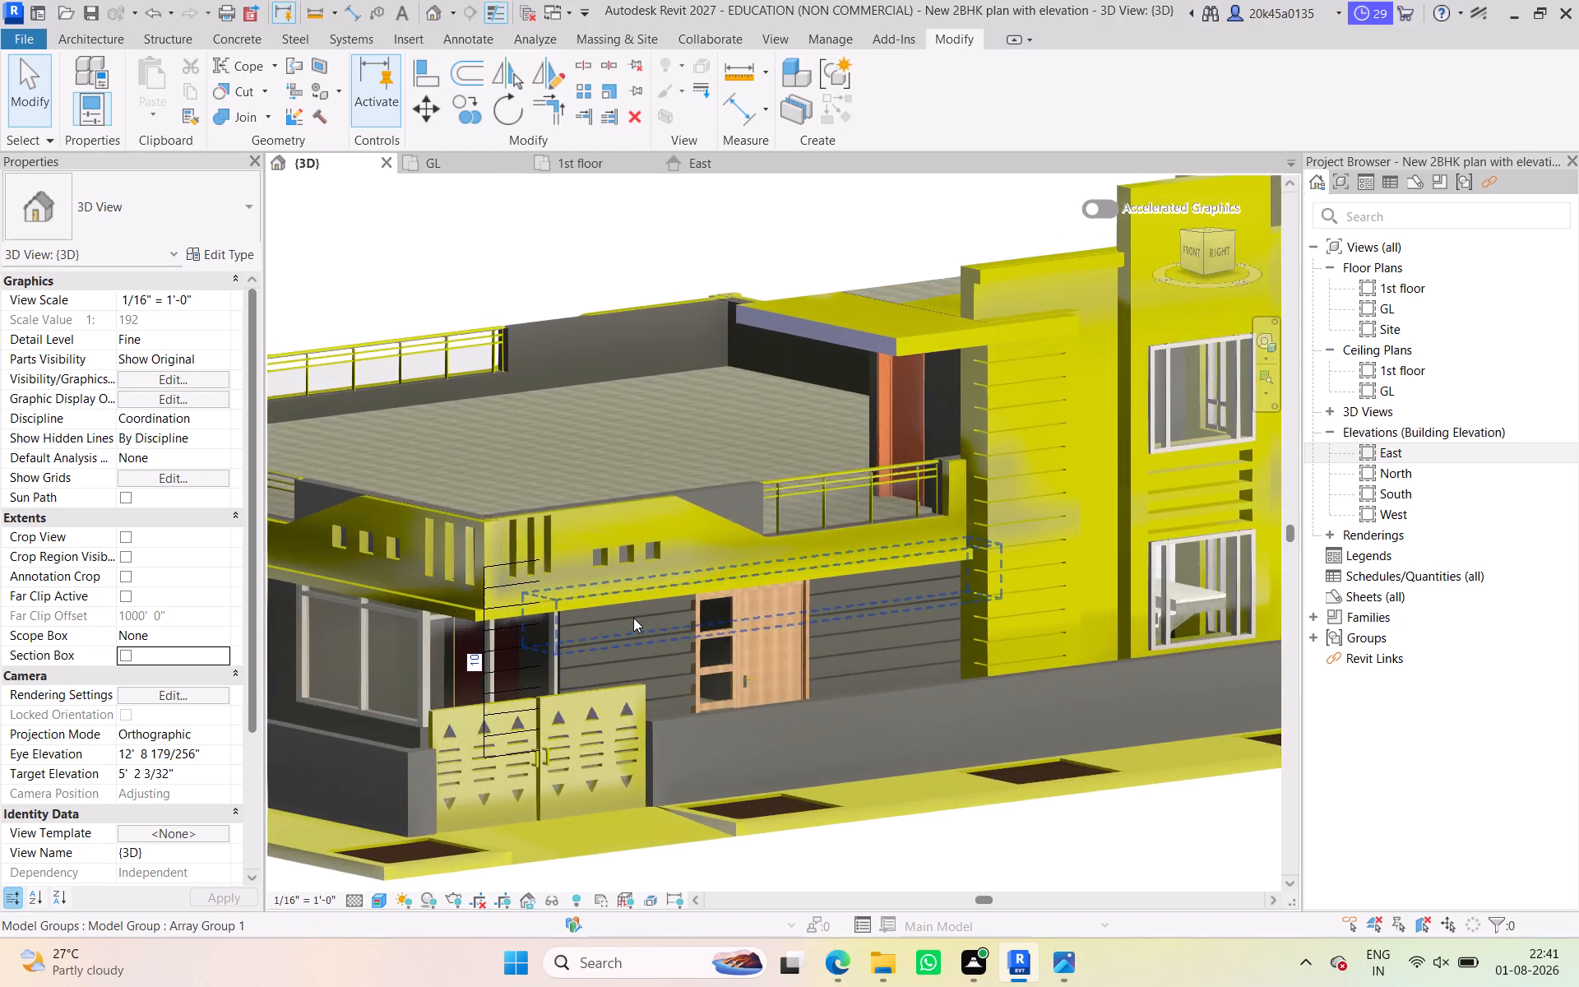
pyautogui.scroll(4, 633, 618)
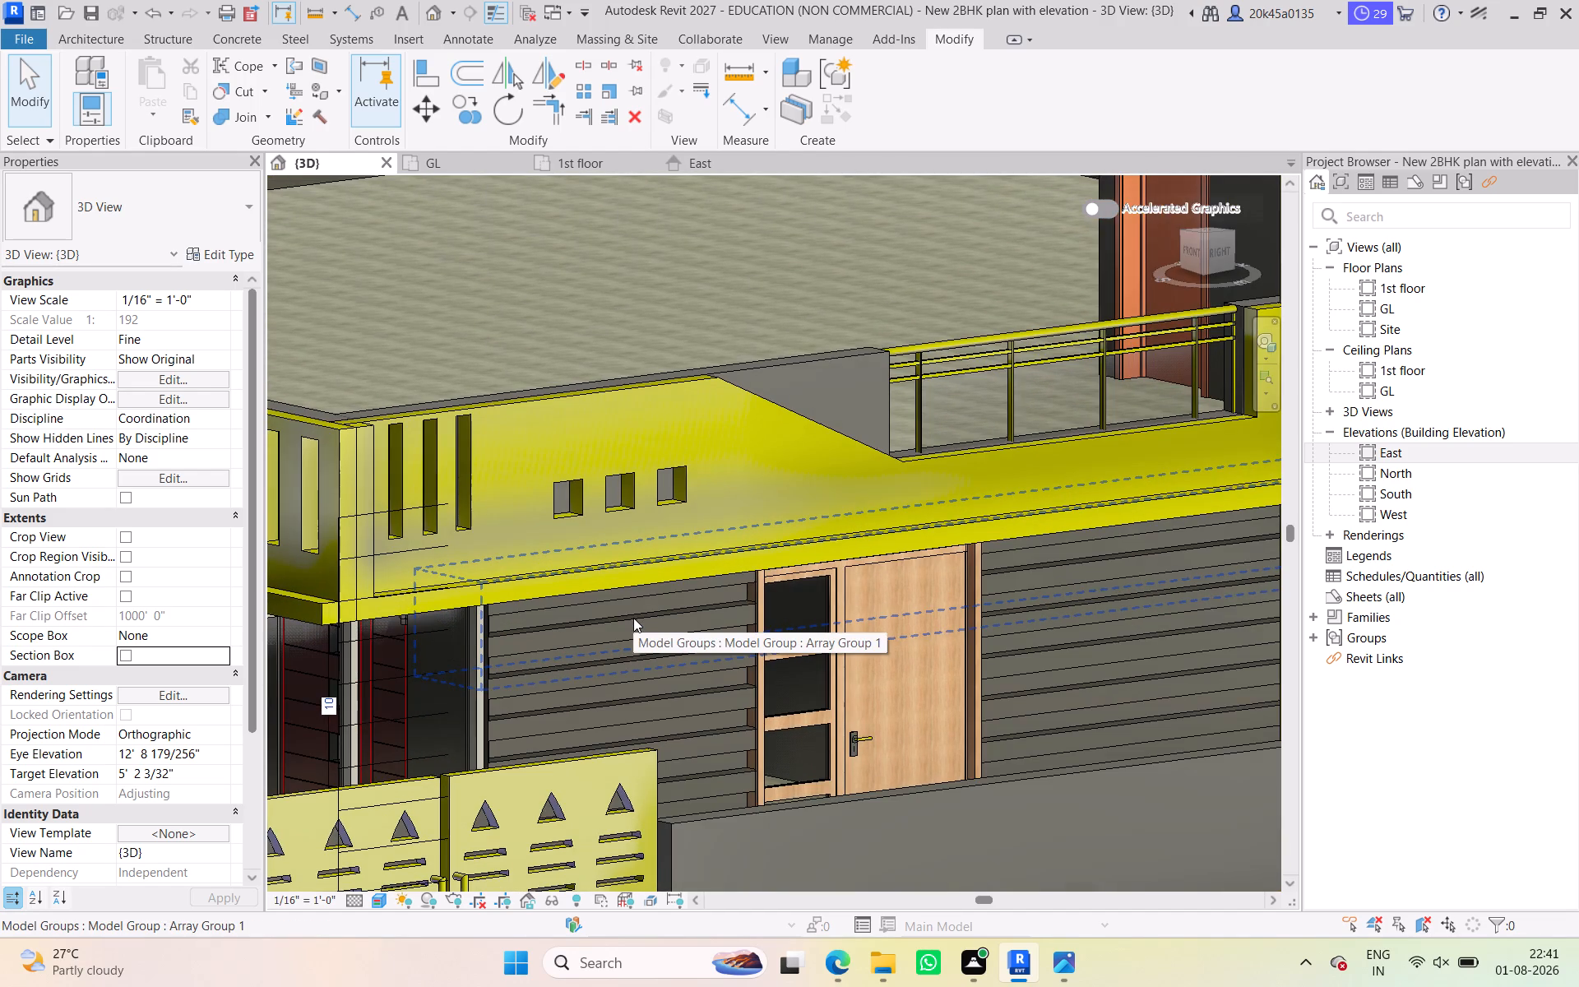
pyautogui.scroll(-6, 633, 618)
pyautogui.scroll(1, 633, 618)
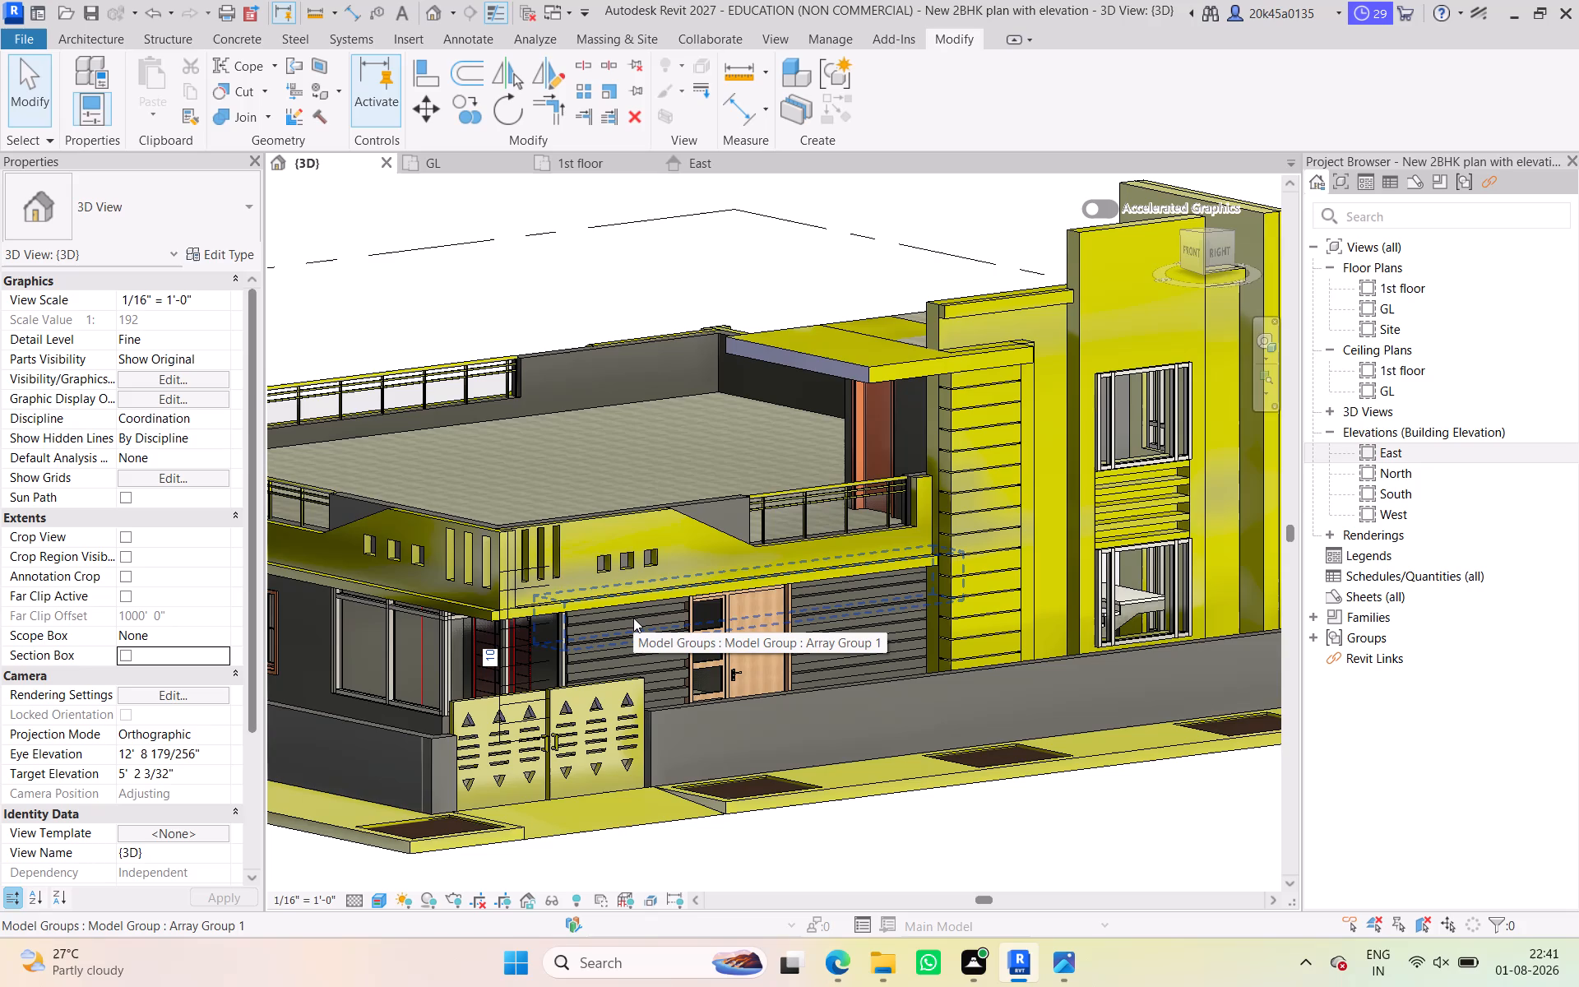
pyautogui.scroll(-2, 633, 618)
pyautogui.scroll(2, 633, 618)
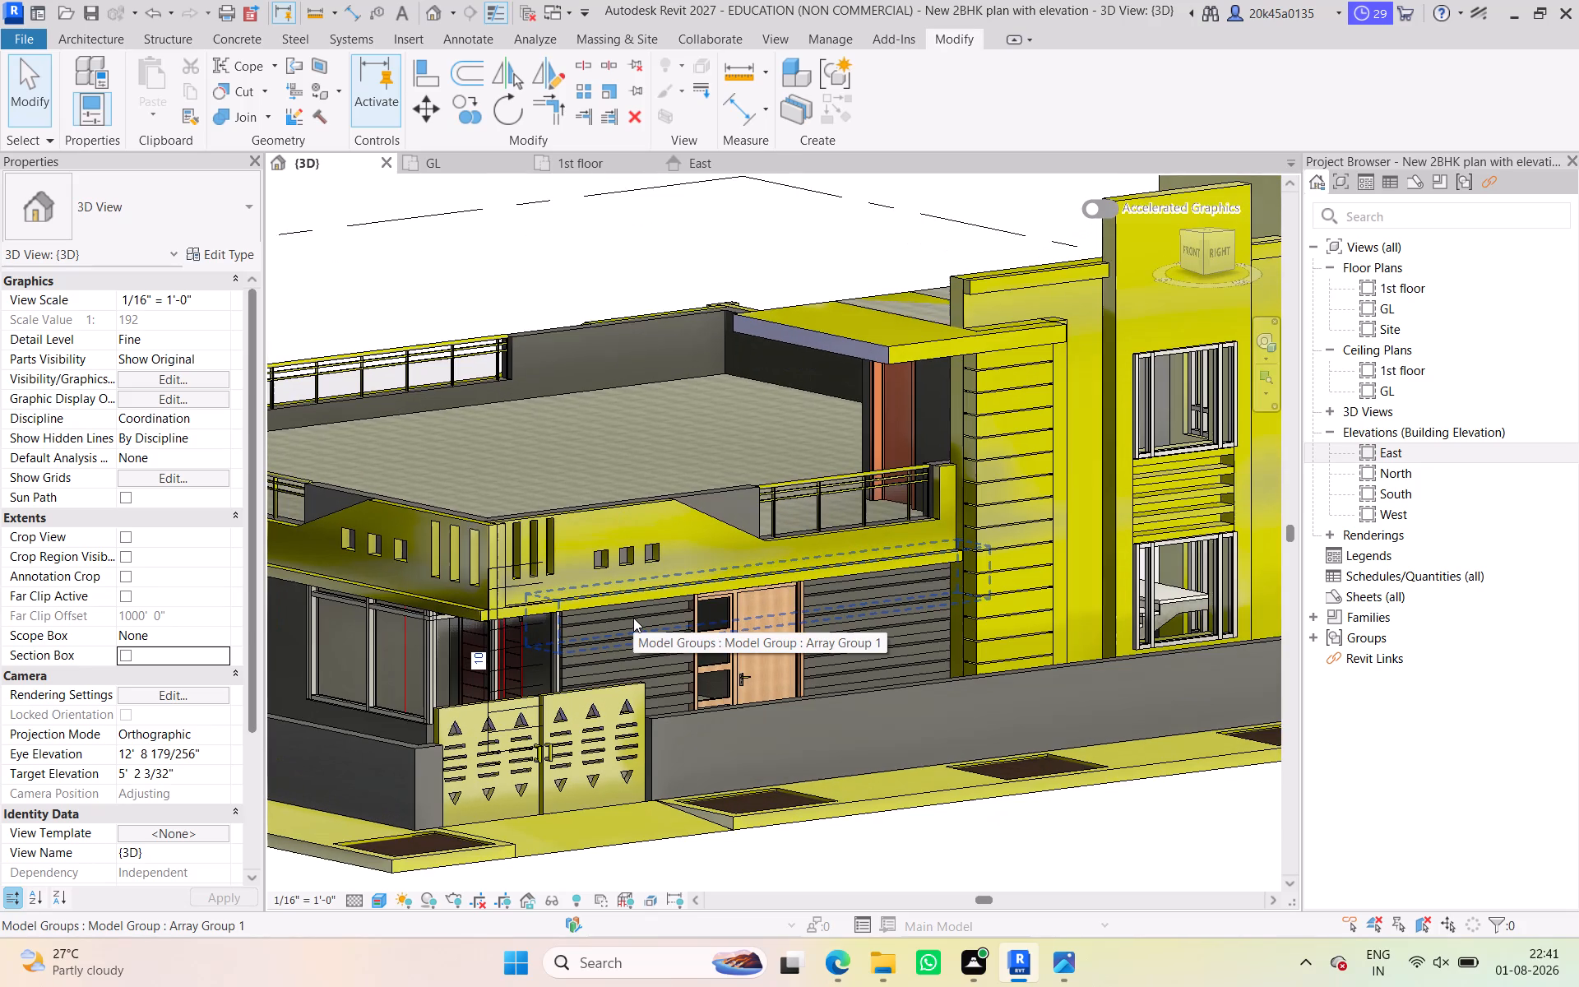
pyautogui.scroll(-6, 805, 798)
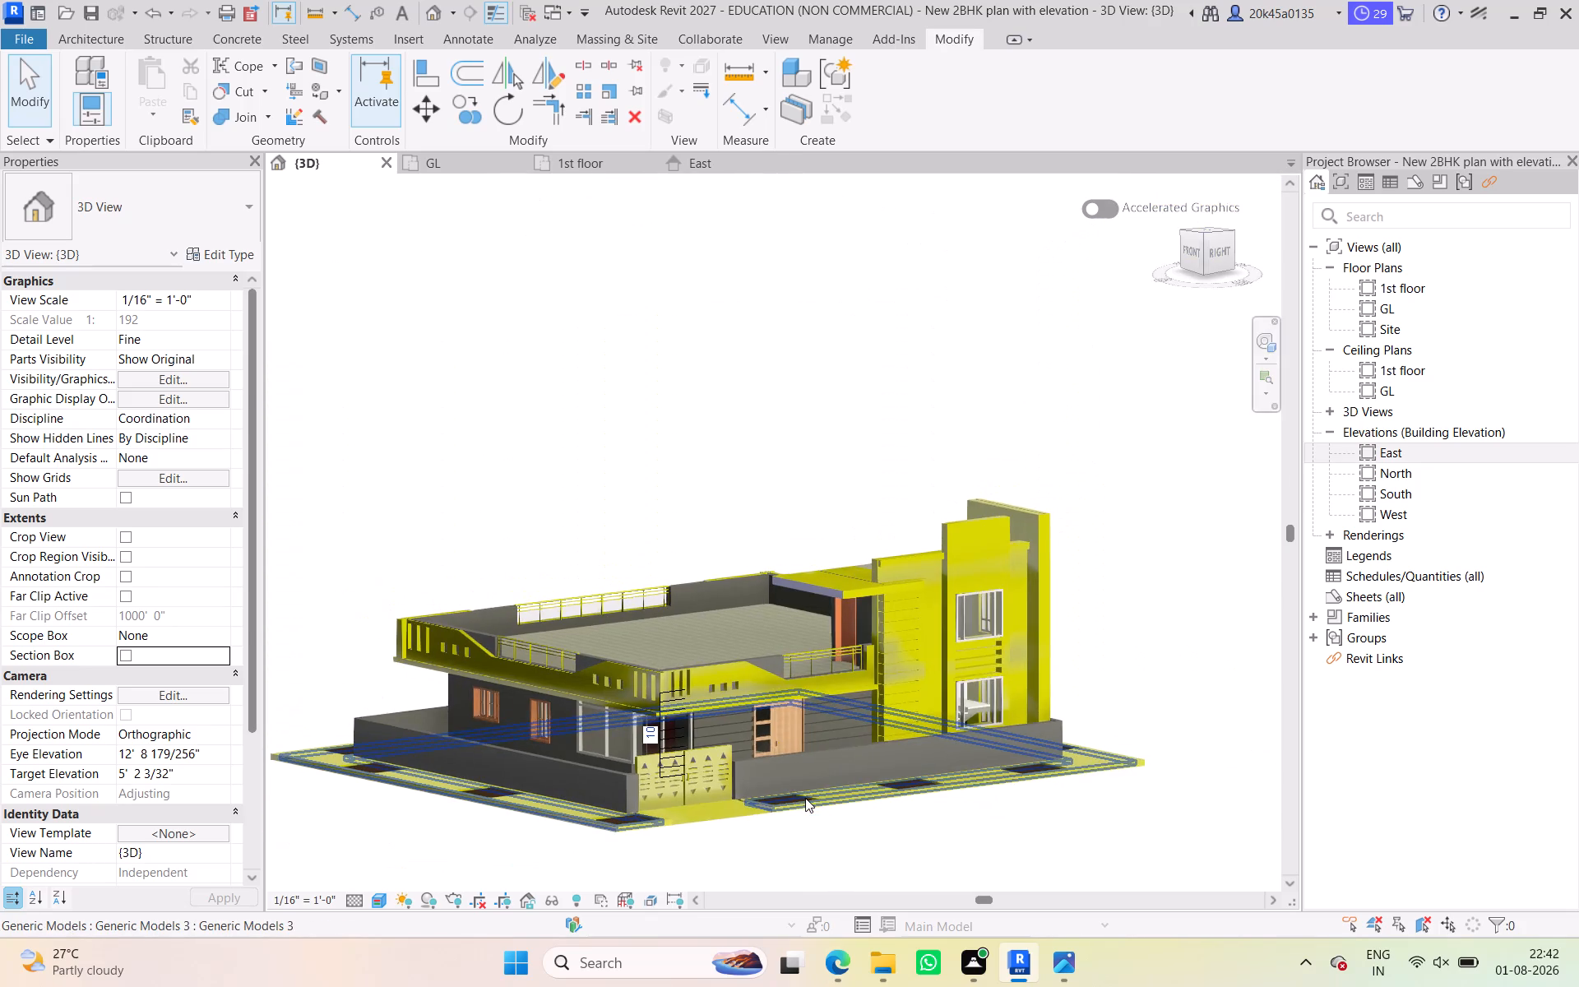
# Save the 2BHK project file.
pyautogui.tripleClick(90, 4)
pyautogui.tripleClick(90, 4)
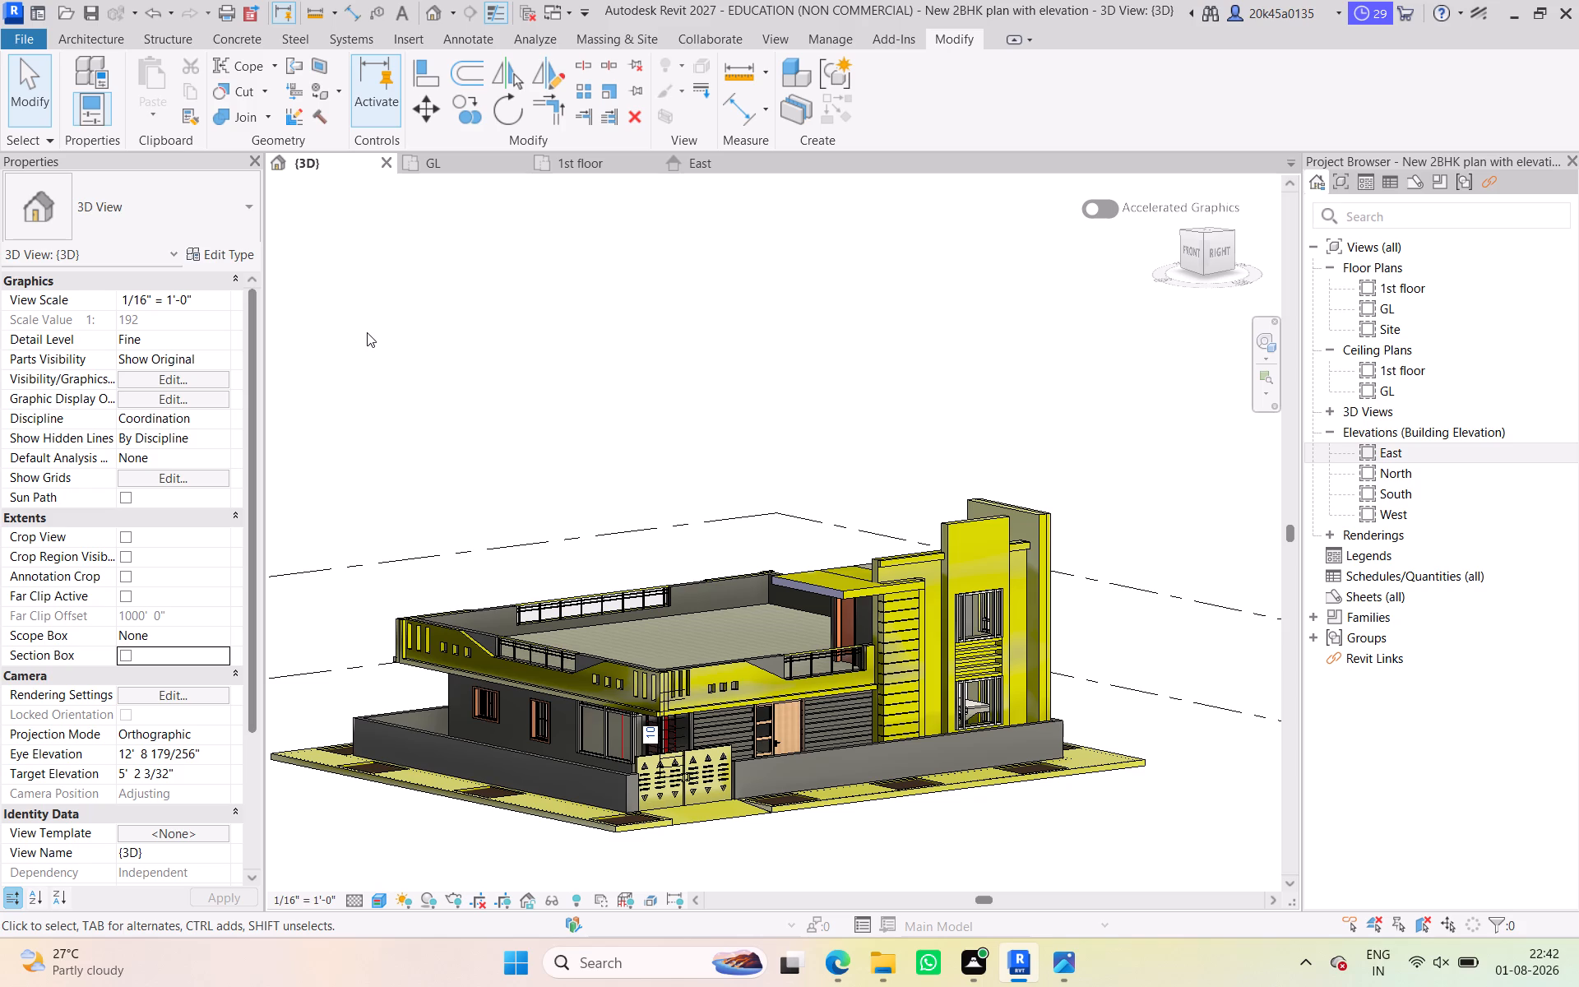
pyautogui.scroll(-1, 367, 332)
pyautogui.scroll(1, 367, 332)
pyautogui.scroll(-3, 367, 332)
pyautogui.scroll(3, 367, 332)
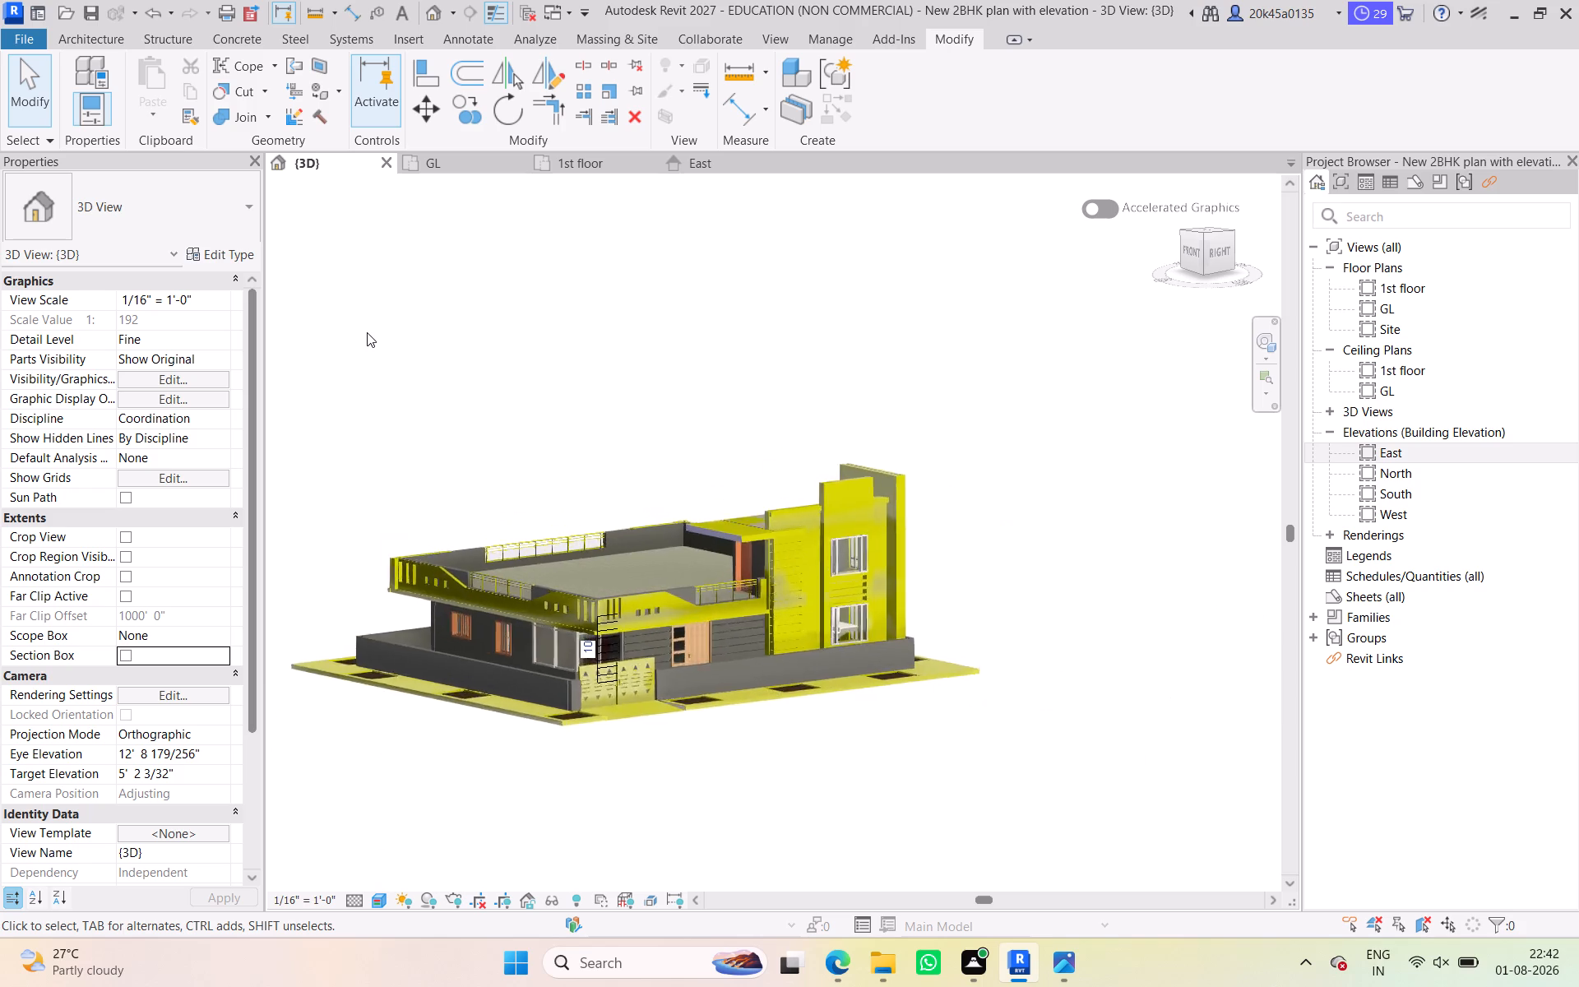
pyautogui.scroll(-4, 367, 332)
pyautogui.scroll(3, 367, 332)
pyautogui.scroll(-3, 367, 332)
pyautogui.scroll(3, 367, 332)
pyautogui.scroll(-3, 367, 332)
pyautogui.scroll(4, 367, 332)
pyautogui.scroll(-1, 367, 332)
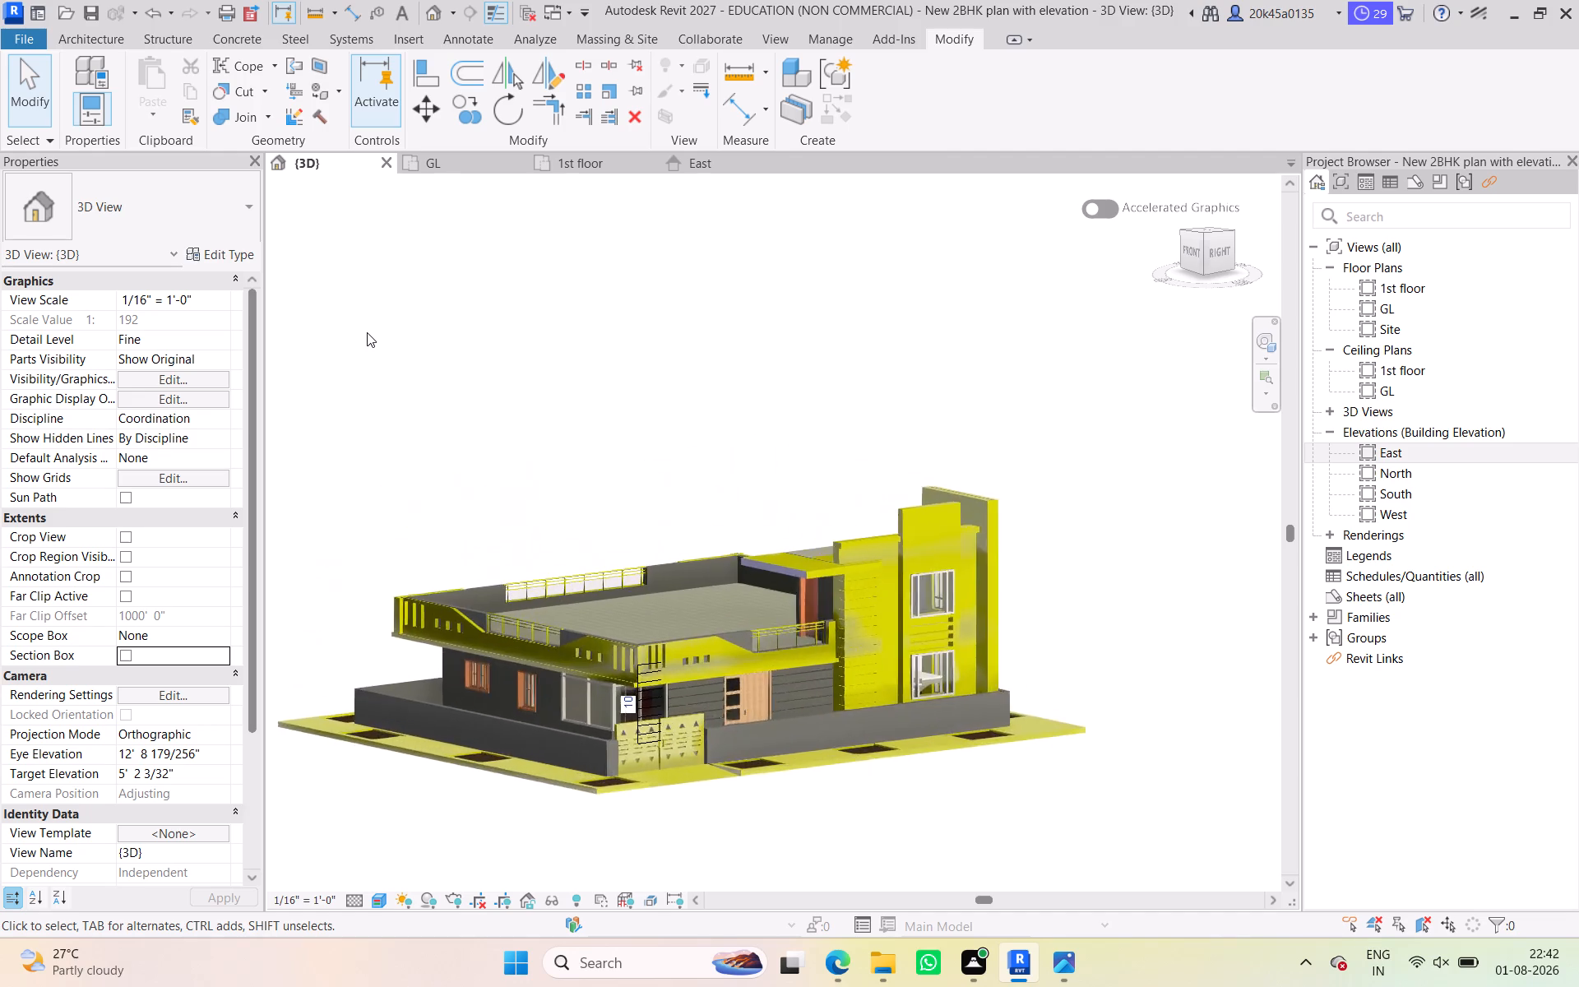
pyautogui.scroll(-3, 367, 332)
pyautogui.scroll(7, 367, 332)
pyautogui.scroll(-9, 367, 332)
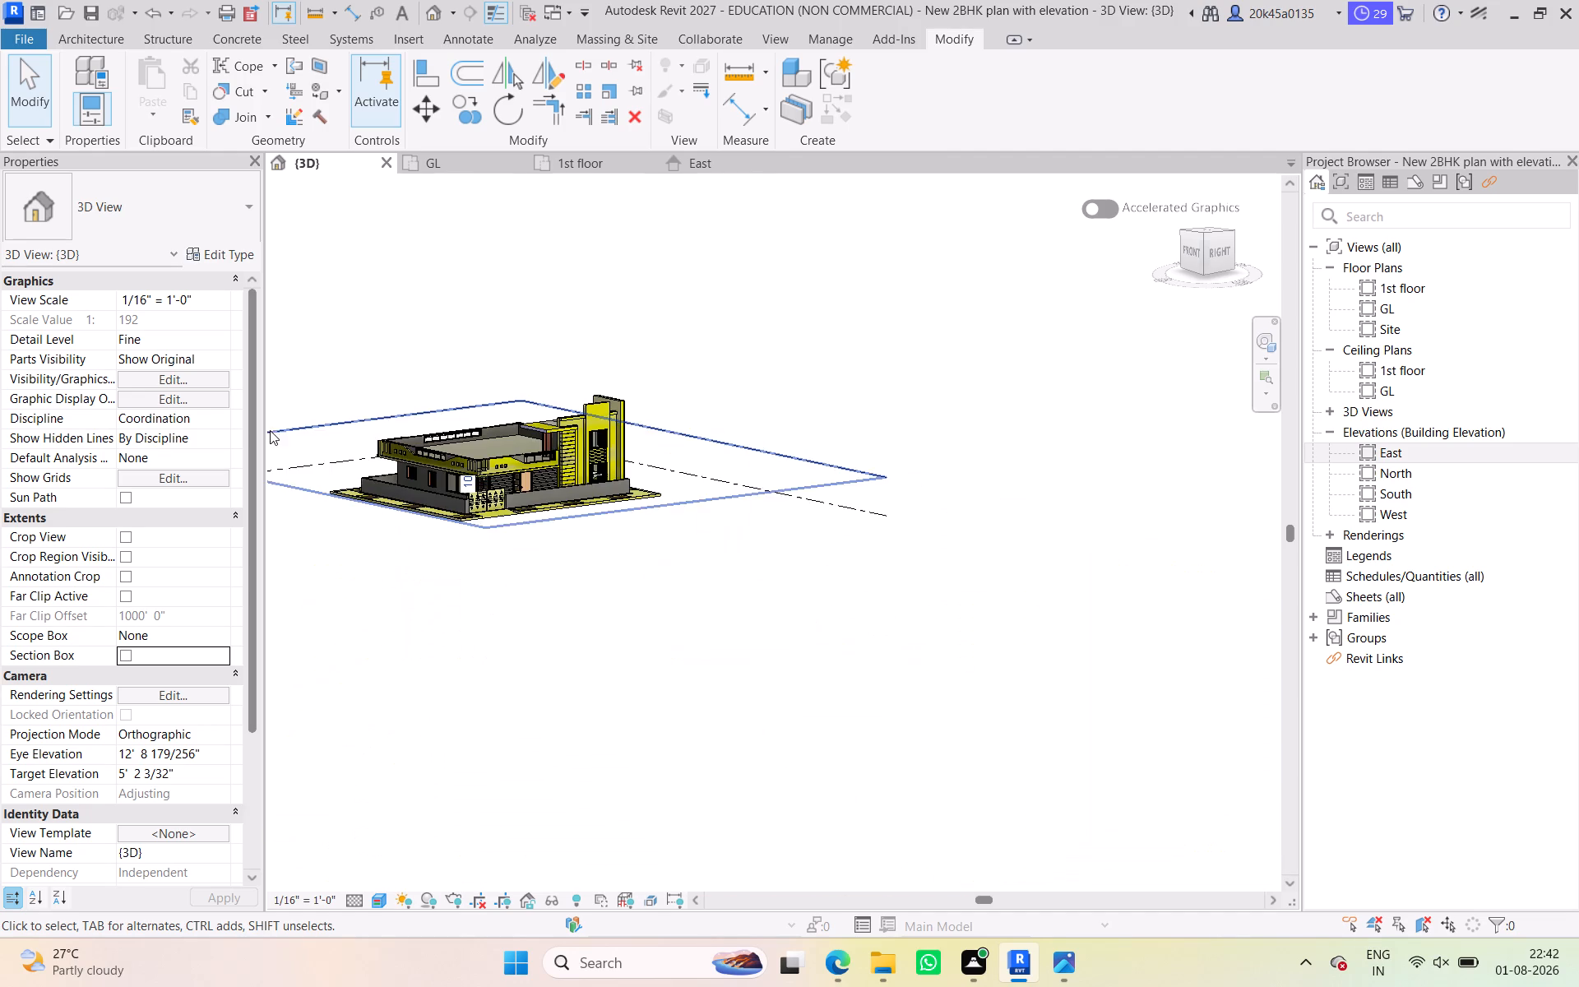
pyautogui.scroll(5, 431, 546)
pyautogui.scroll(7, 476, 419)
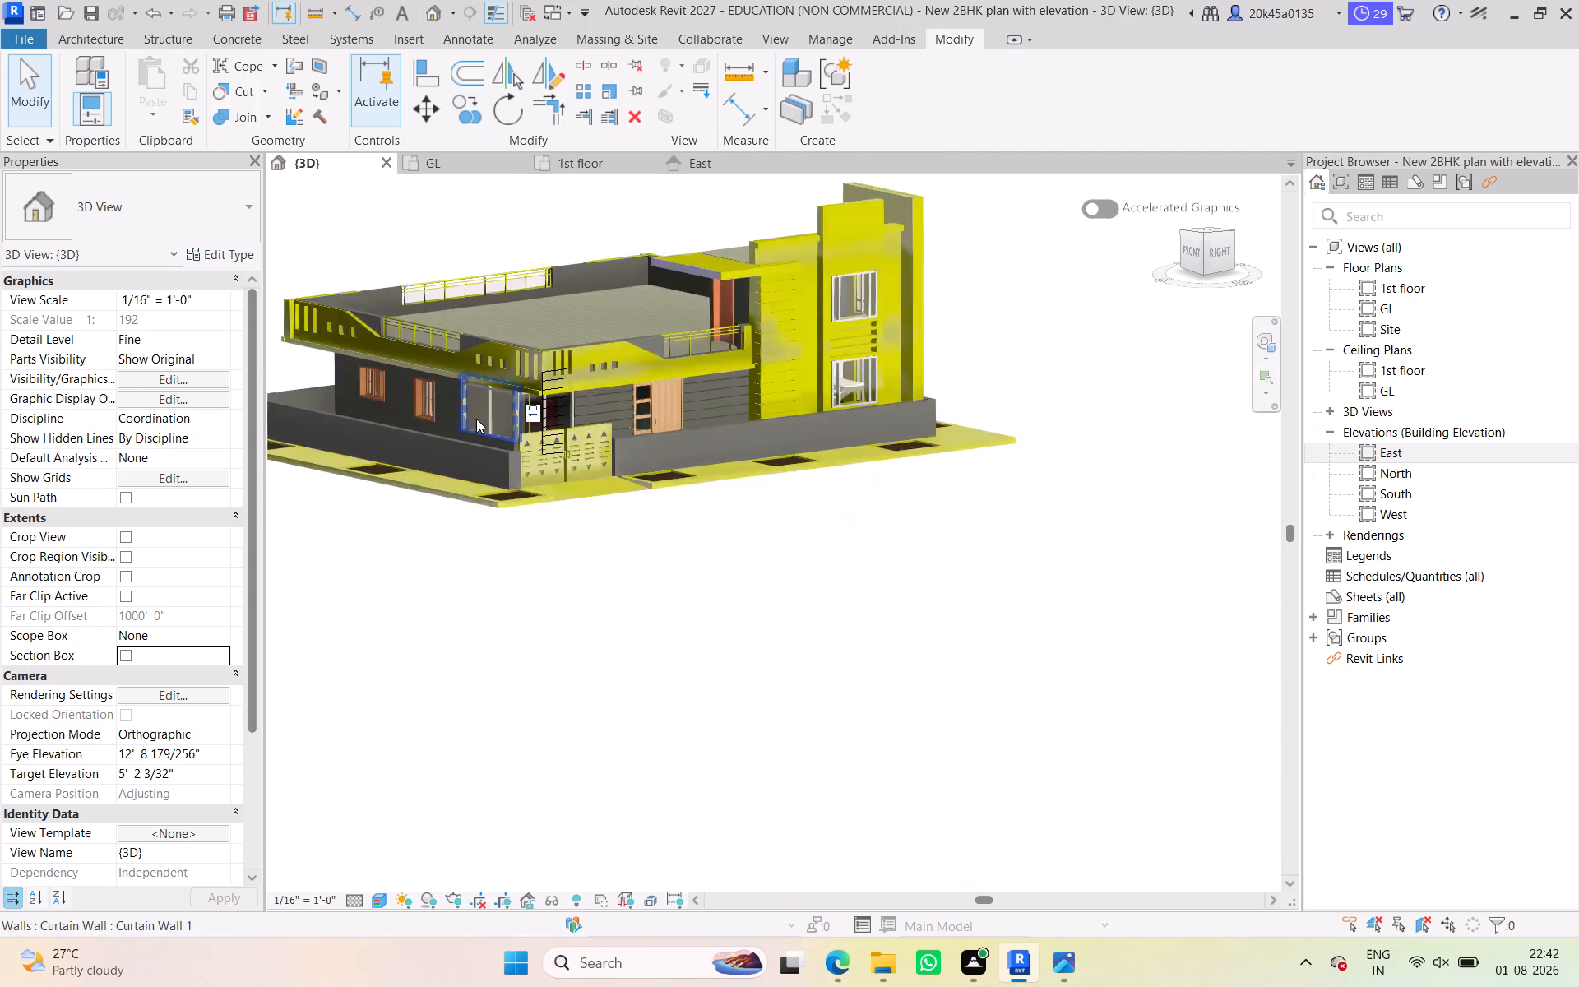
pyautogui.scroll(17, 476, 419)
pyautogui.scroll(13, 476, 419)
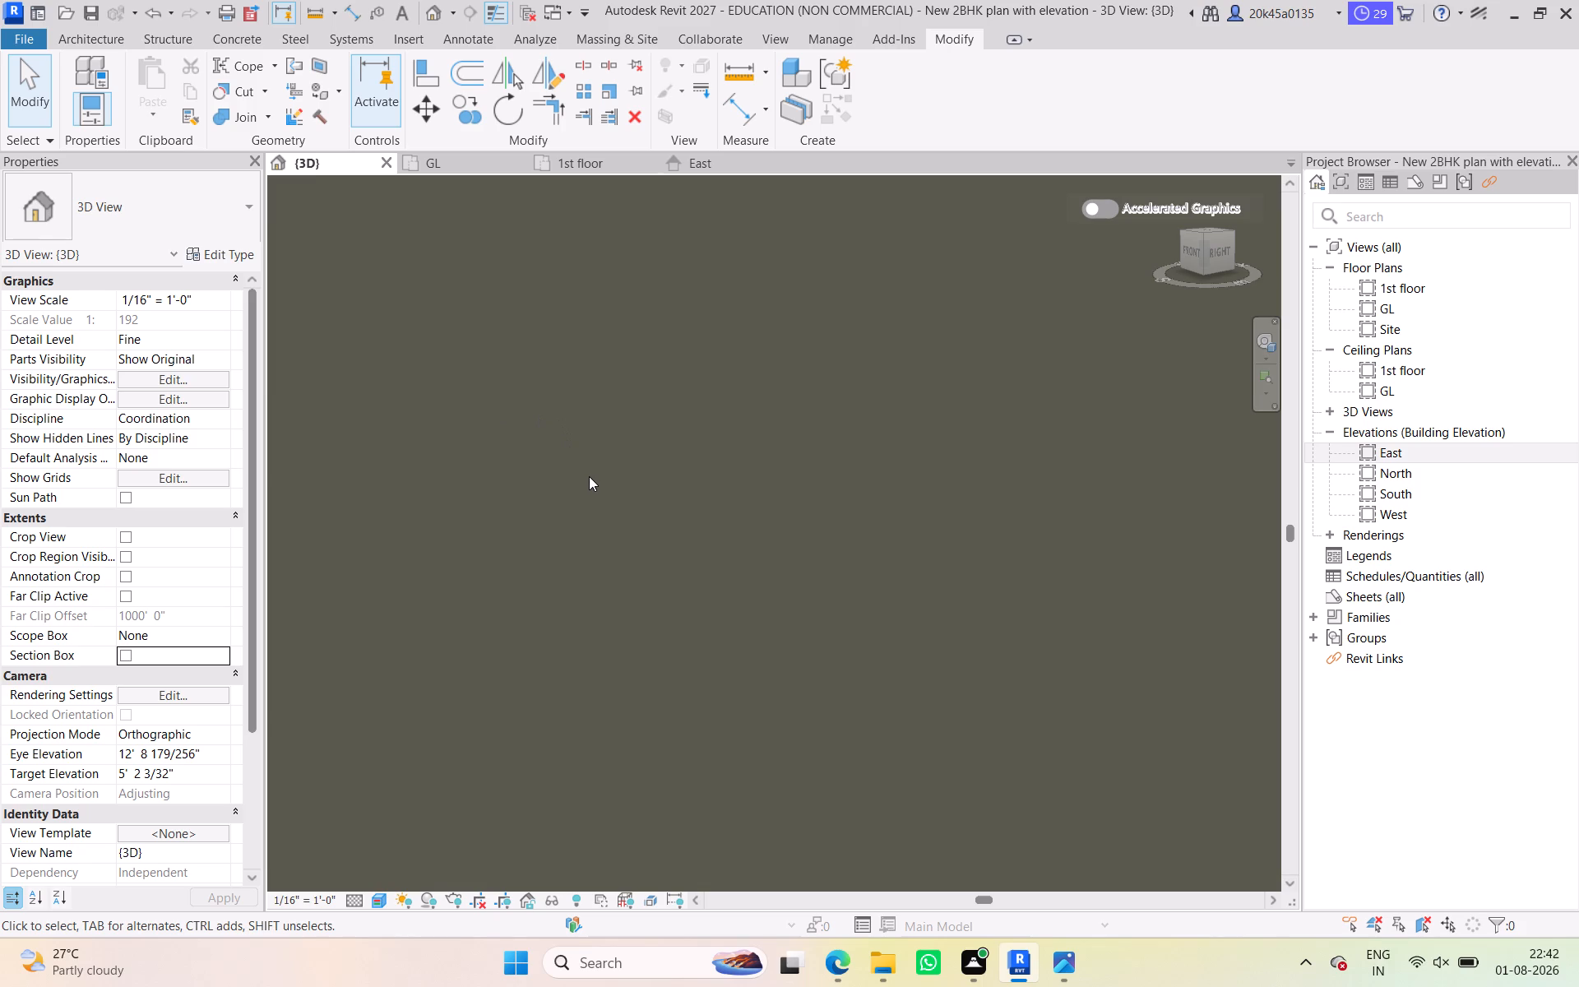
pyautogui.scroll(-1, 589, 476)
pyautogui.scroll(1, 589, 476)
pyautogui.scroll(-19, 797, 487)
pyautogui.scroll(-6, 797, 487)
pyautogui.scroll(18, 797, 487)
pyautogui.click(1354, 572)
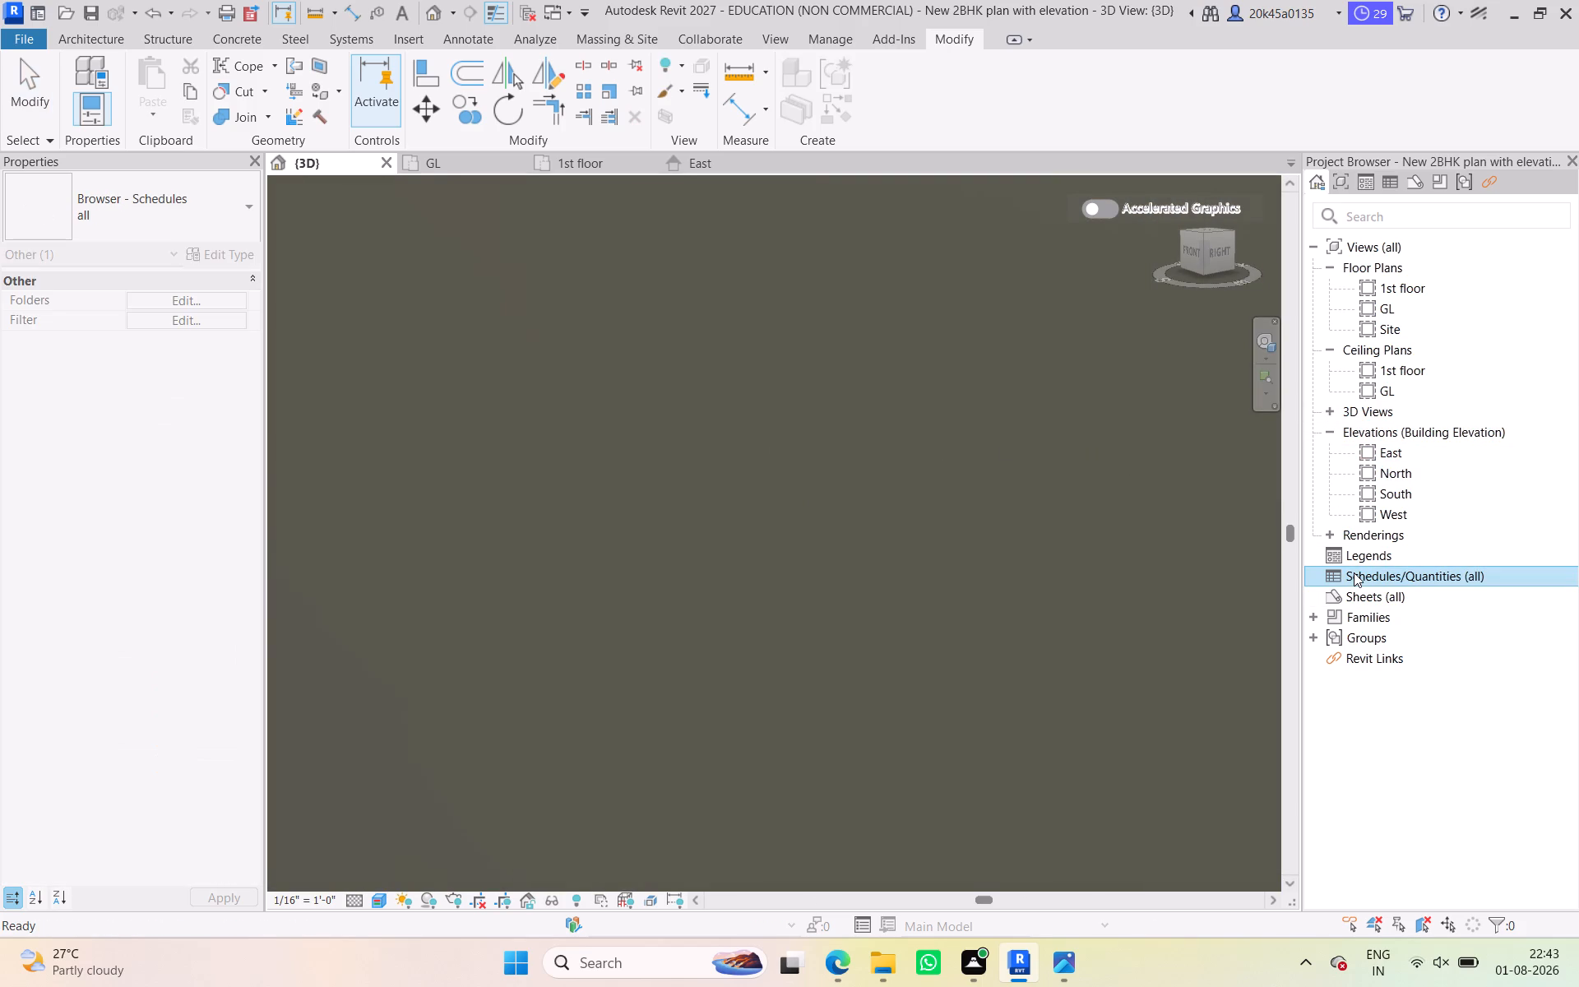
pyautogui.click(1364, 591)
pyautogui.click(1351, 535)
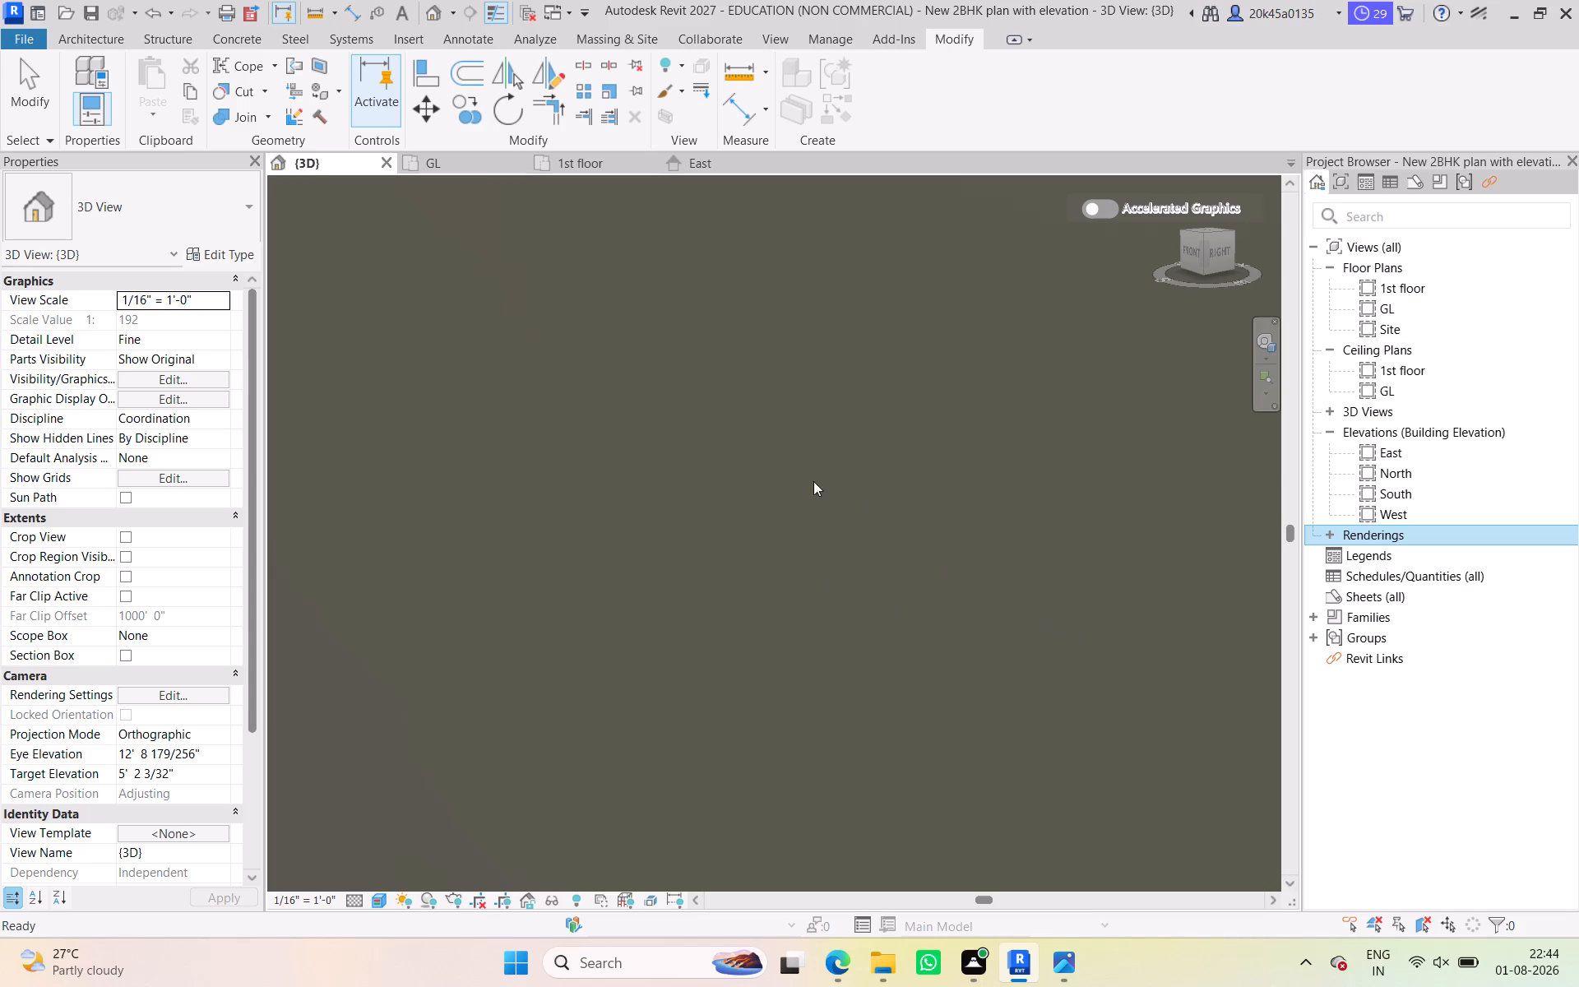
# Examine the curtain wall window near the gate and the wall around it in the 3D view.
pyautogui.scroll(-4, 820, 504)
pyautogui.scroll(3, 820, 504)
pyautogui.scroll(-3, 793, 574)
pyautogui.scroll(2, 793, 574)
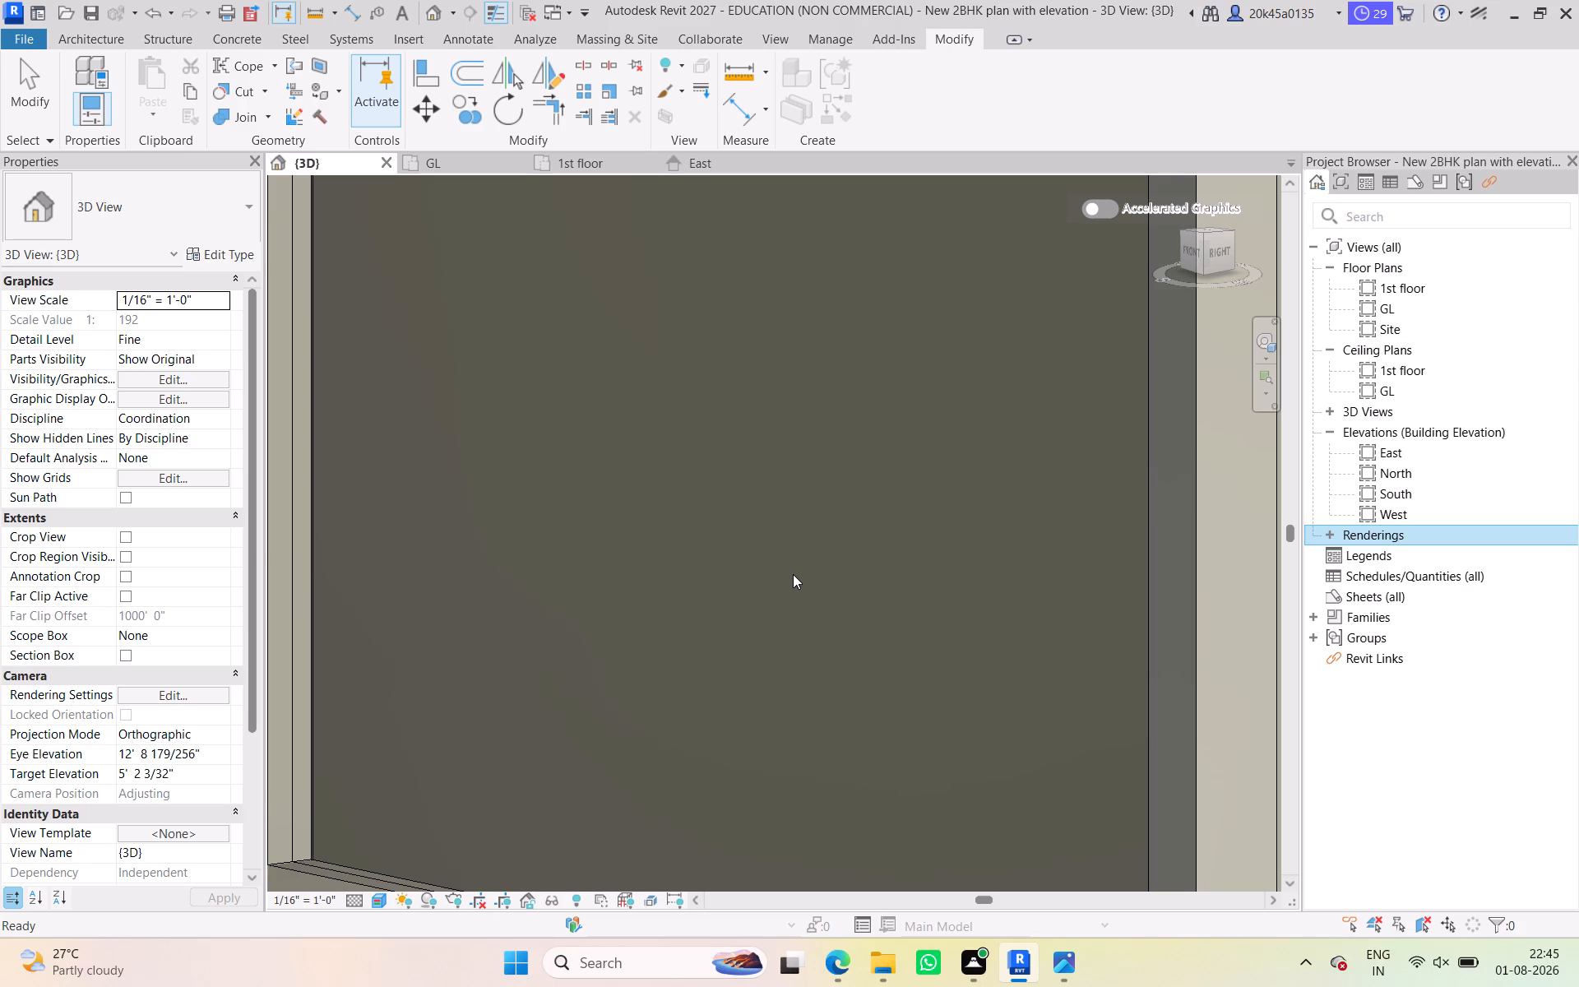
pyautogui.scroll(-7, 842, 727)
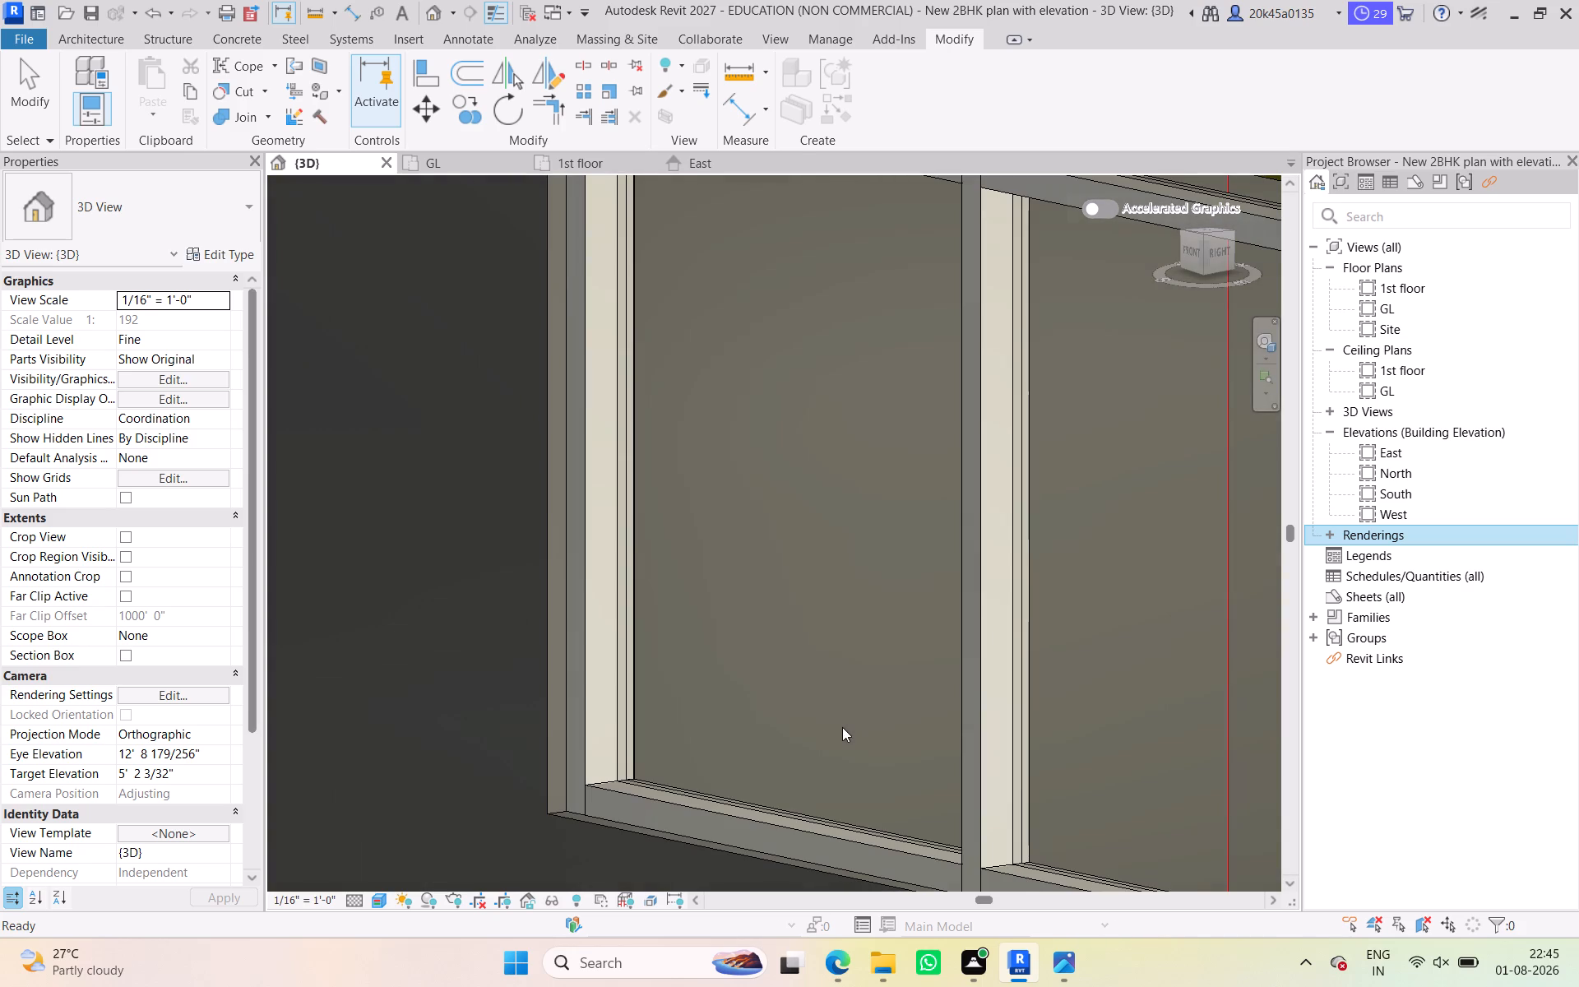
pyautogui.scroll(-4, 842, 727)
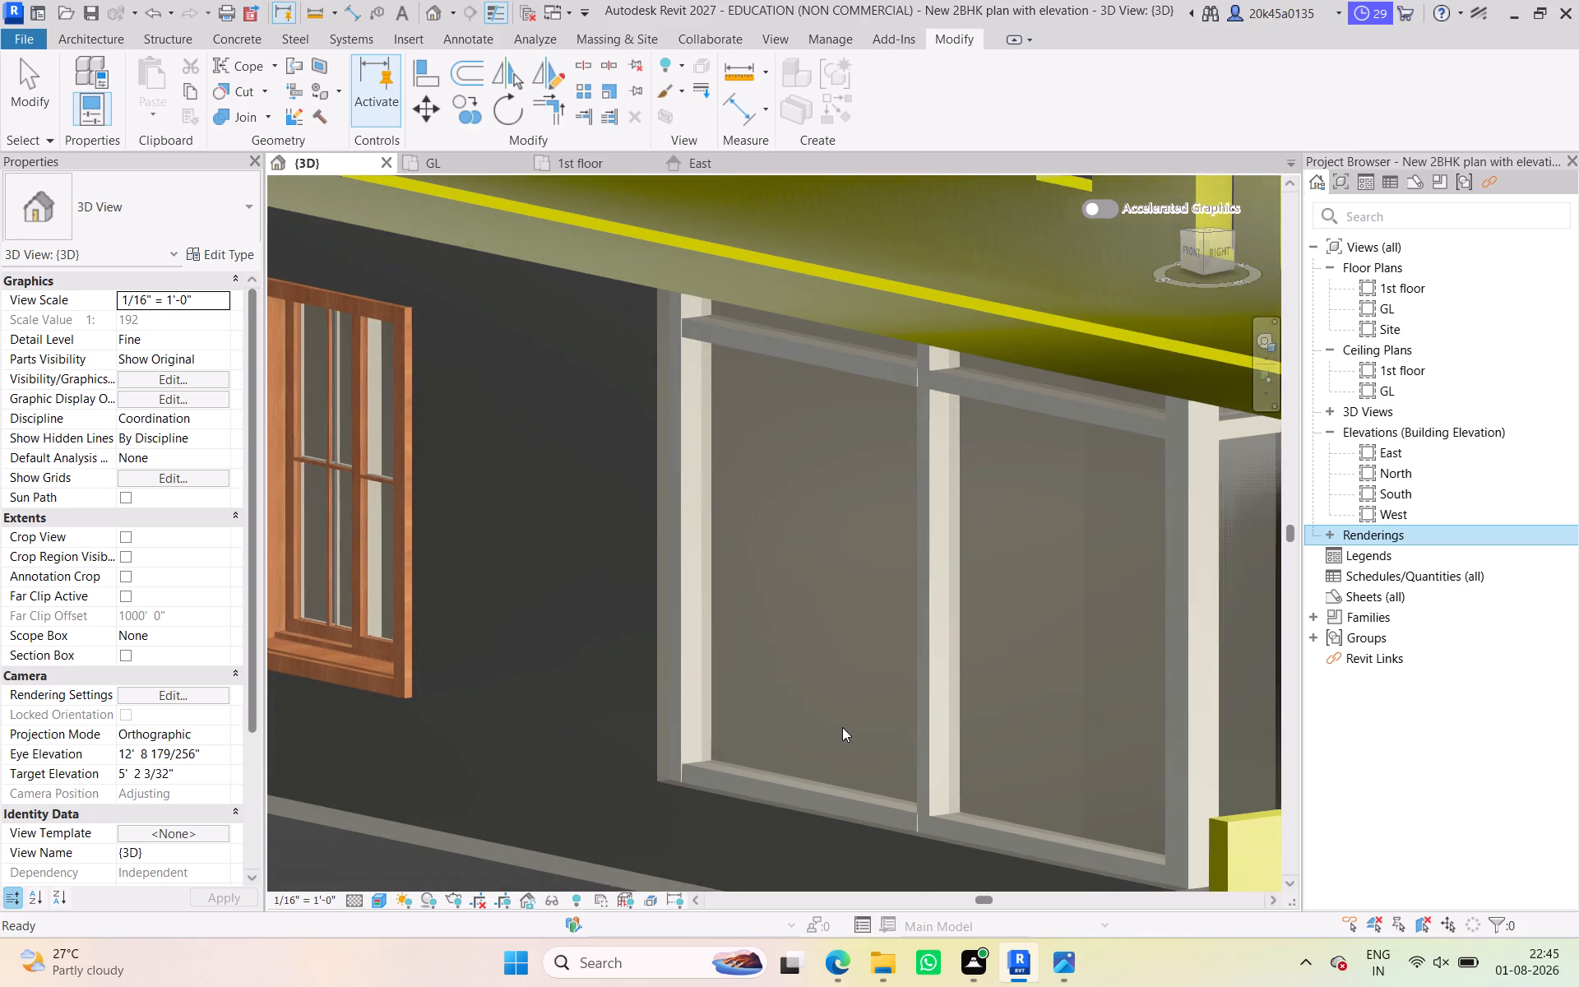
pyautogui.scroll(6, 842, 727)
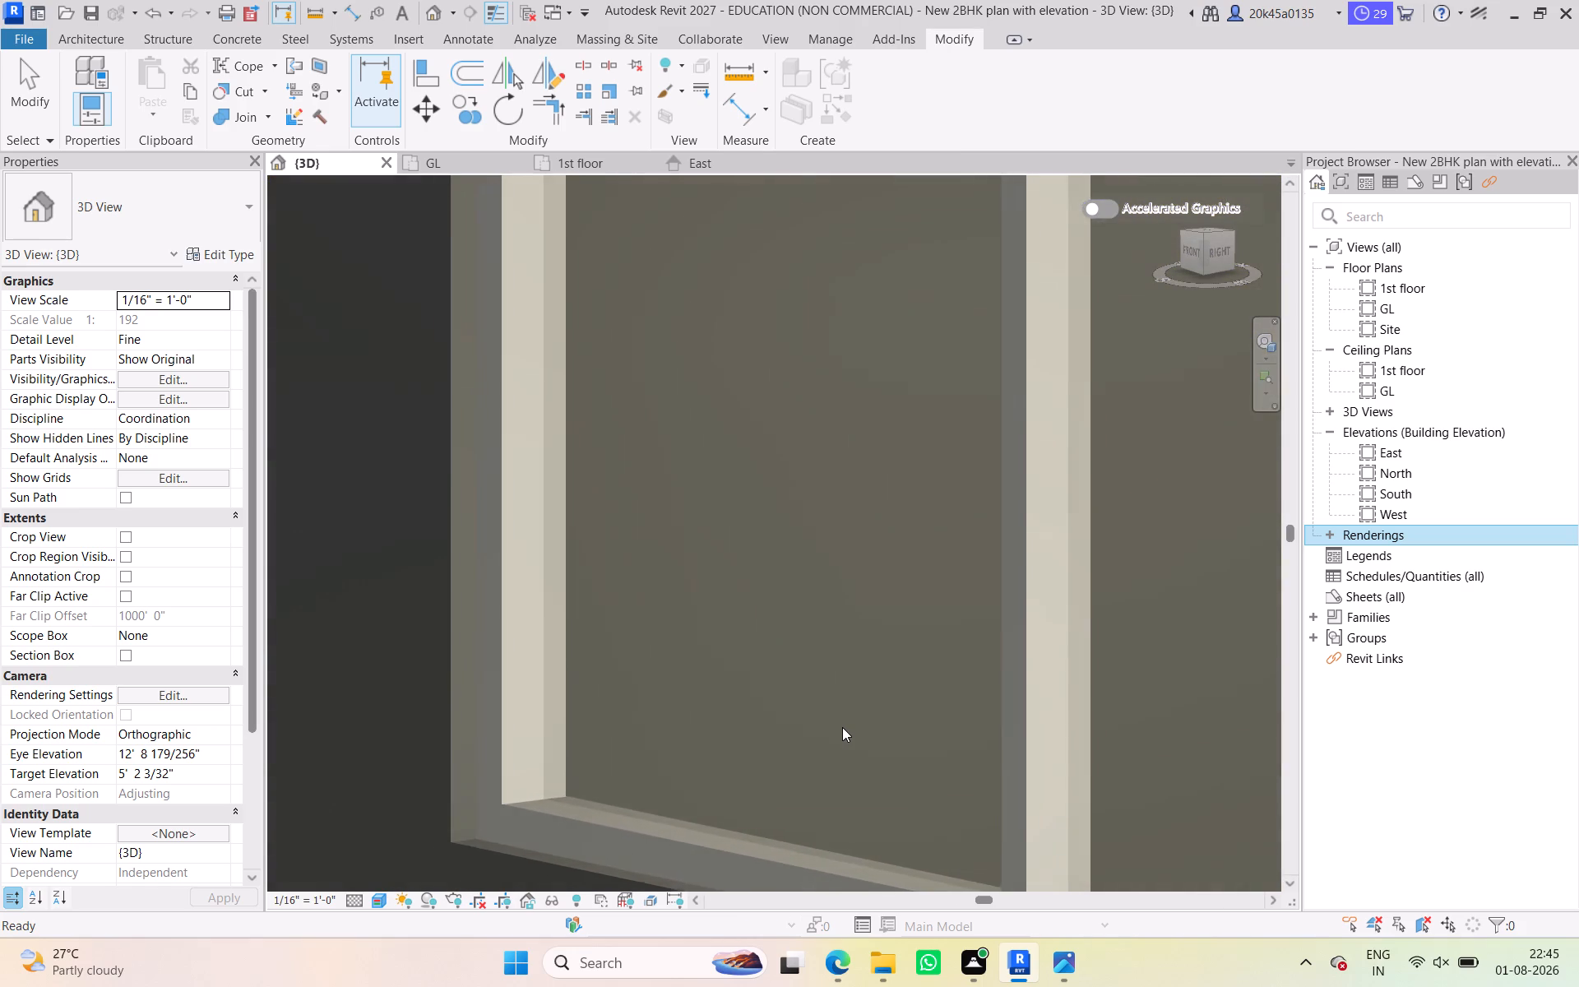
pyautogui.scroll(6, 842, 727)
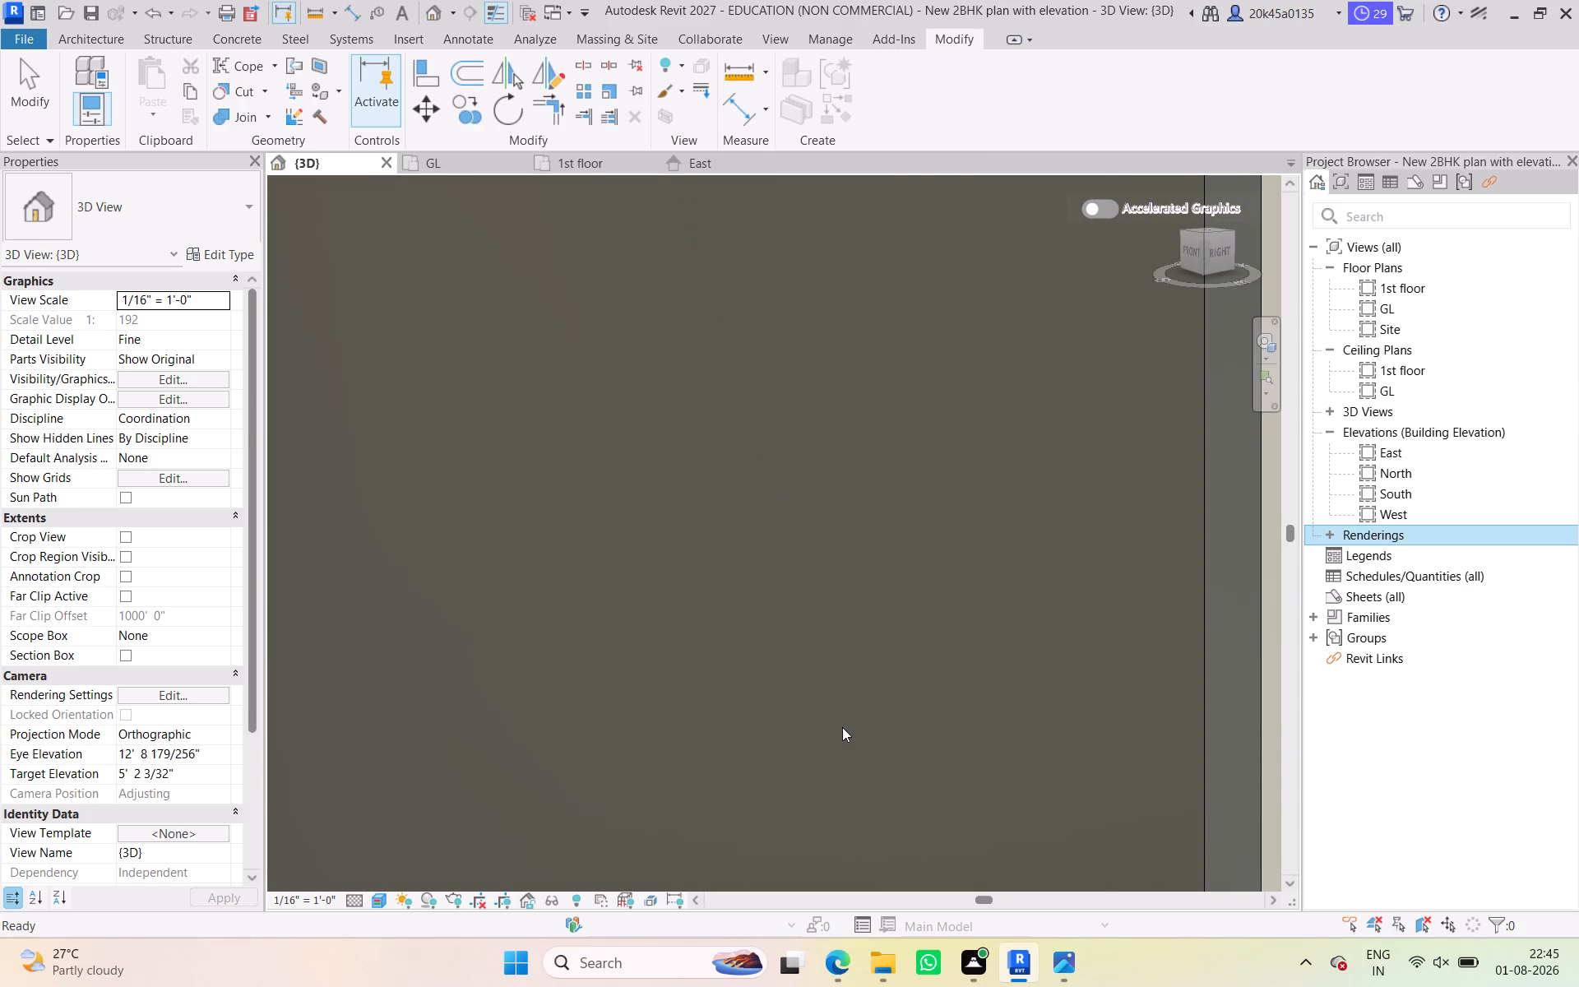
pyautogui.scroll(-9, 842, 727)
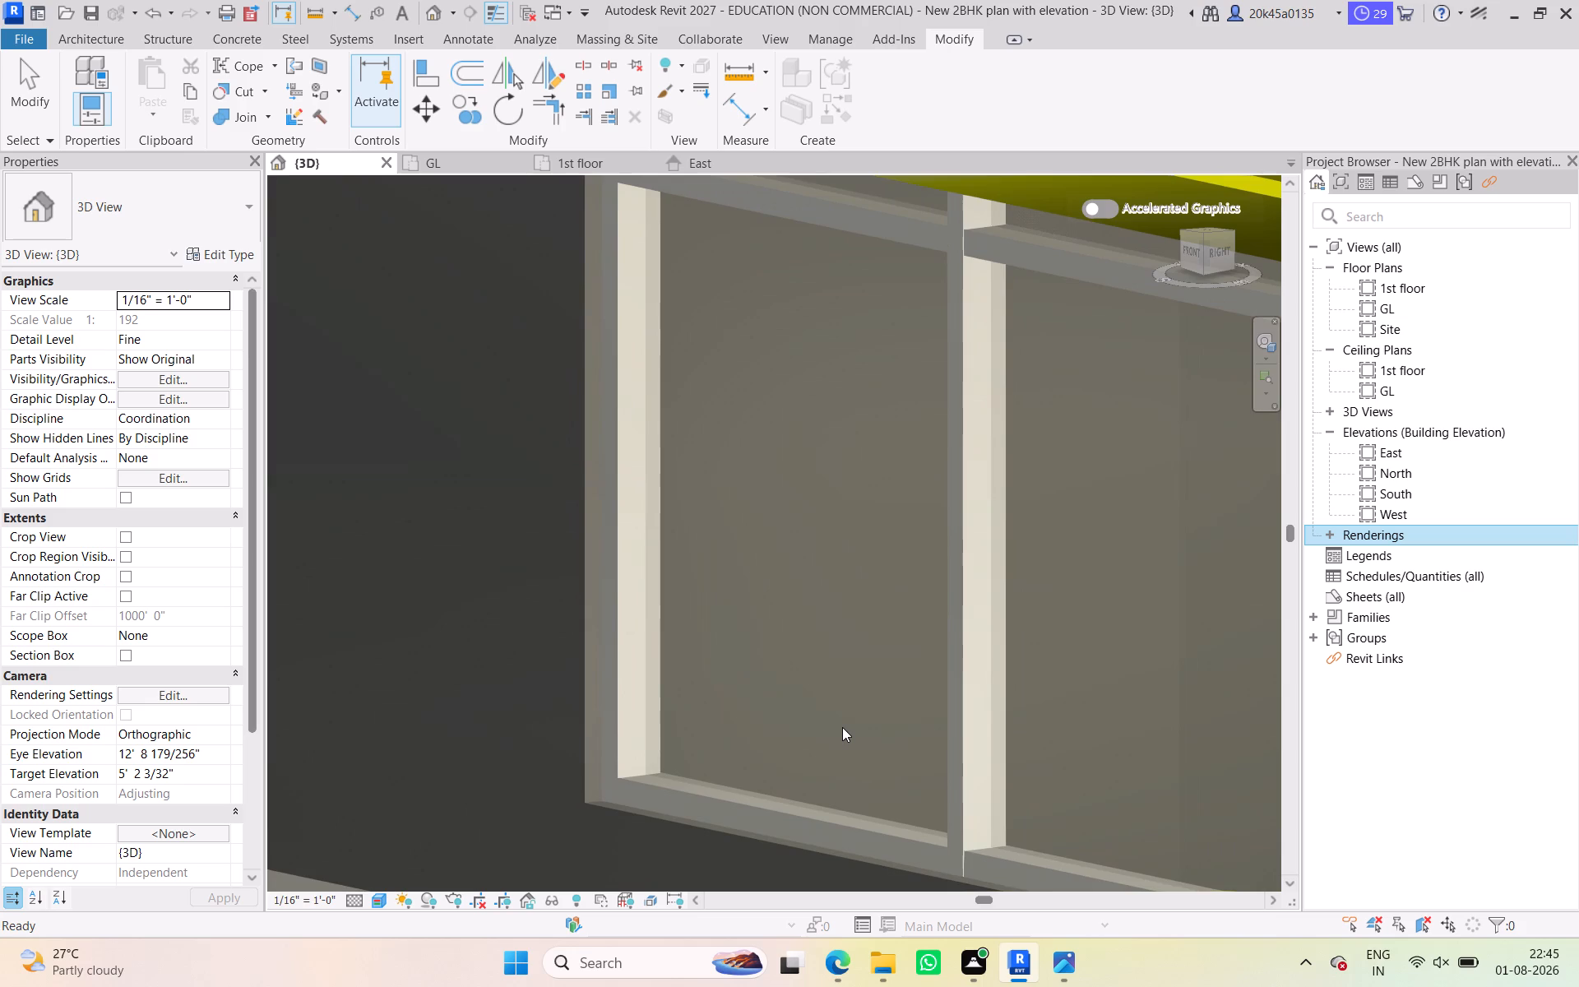
pyautogui.scroll(-1, 842, 727)
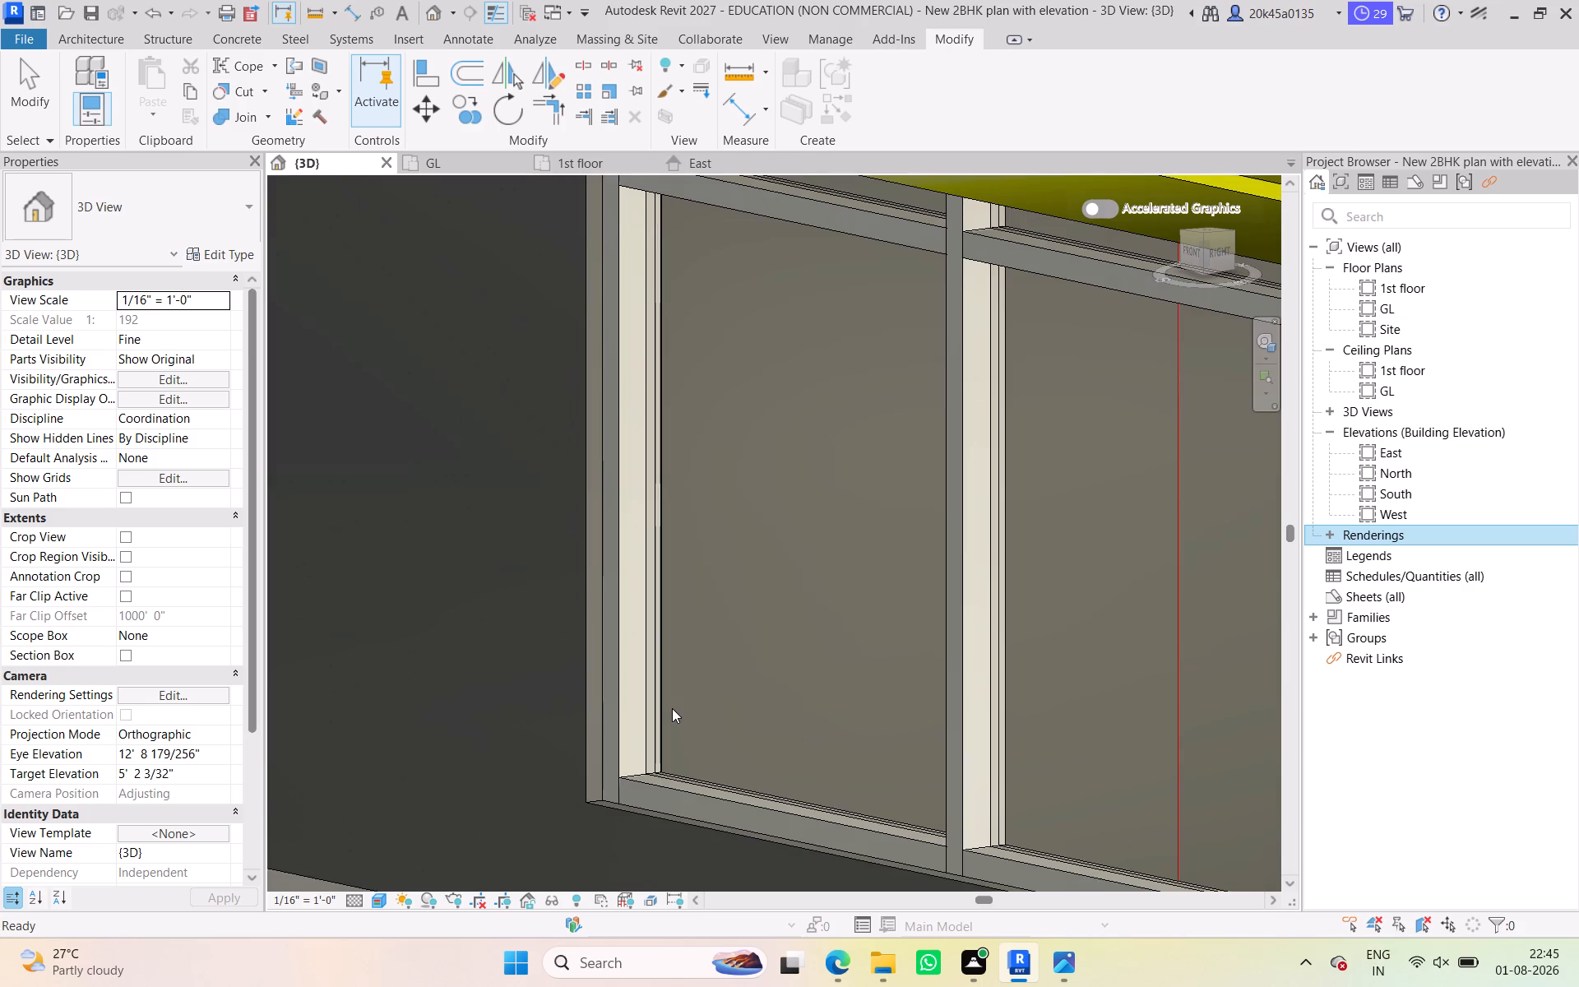
pyautogui.scroll(-4, 672, 708)
pyautogui.scroll(2, 933, 609)
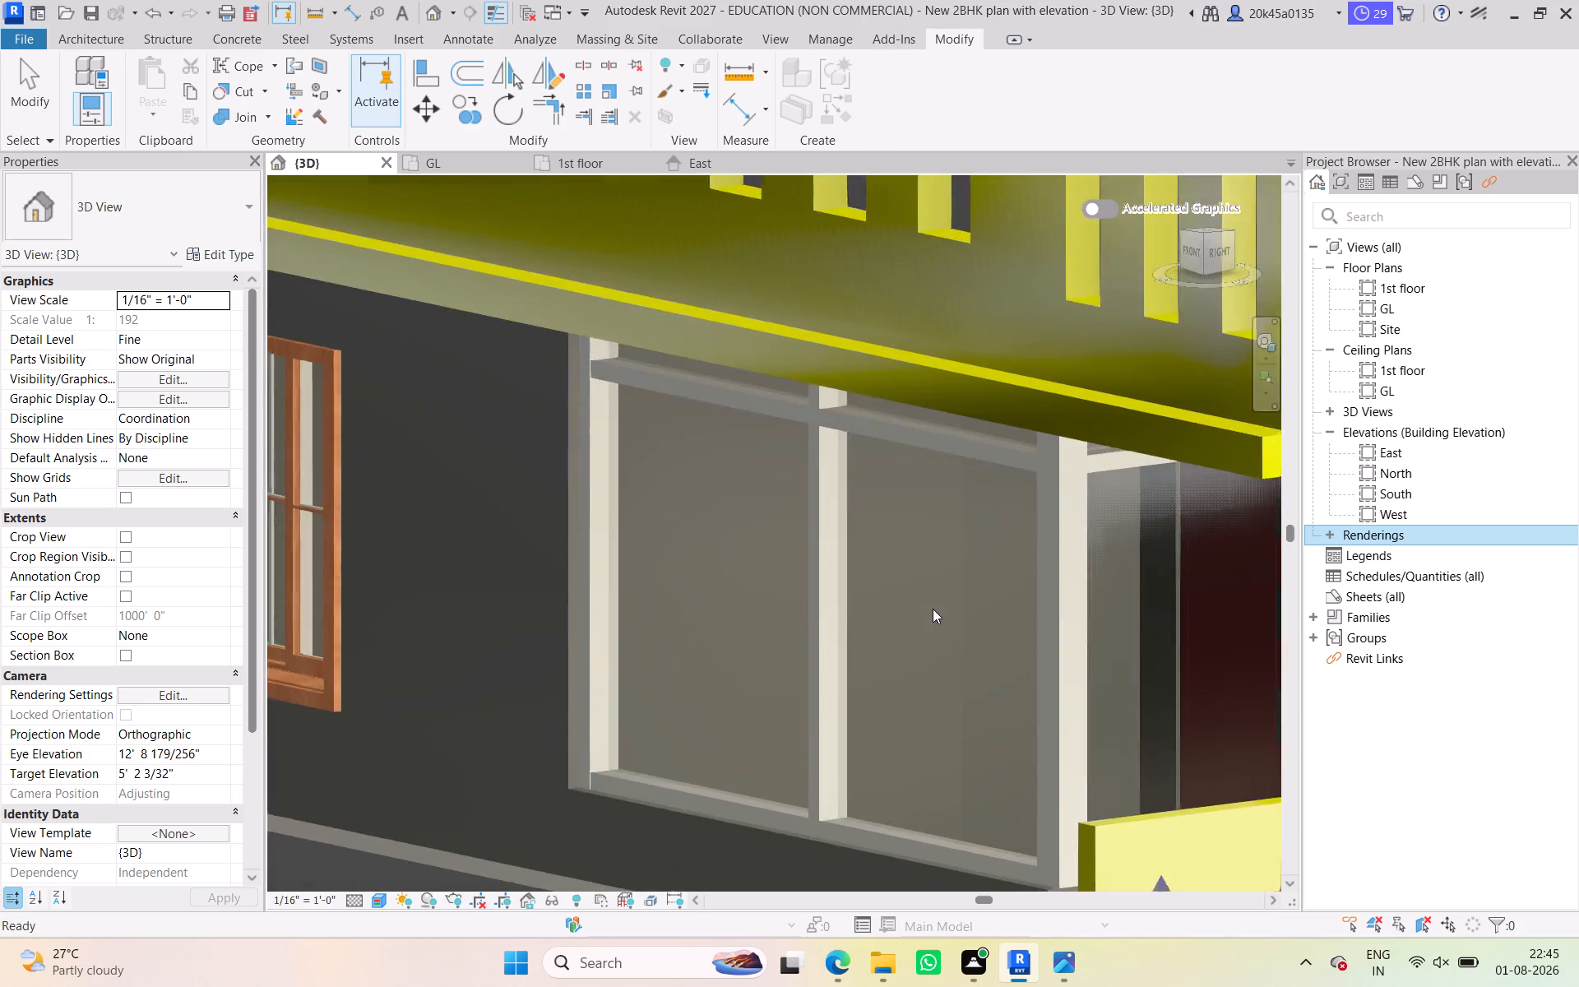
pyautogui.scroll(2, 933, 609)
pyautogui.scroll(-4, 975, 612)
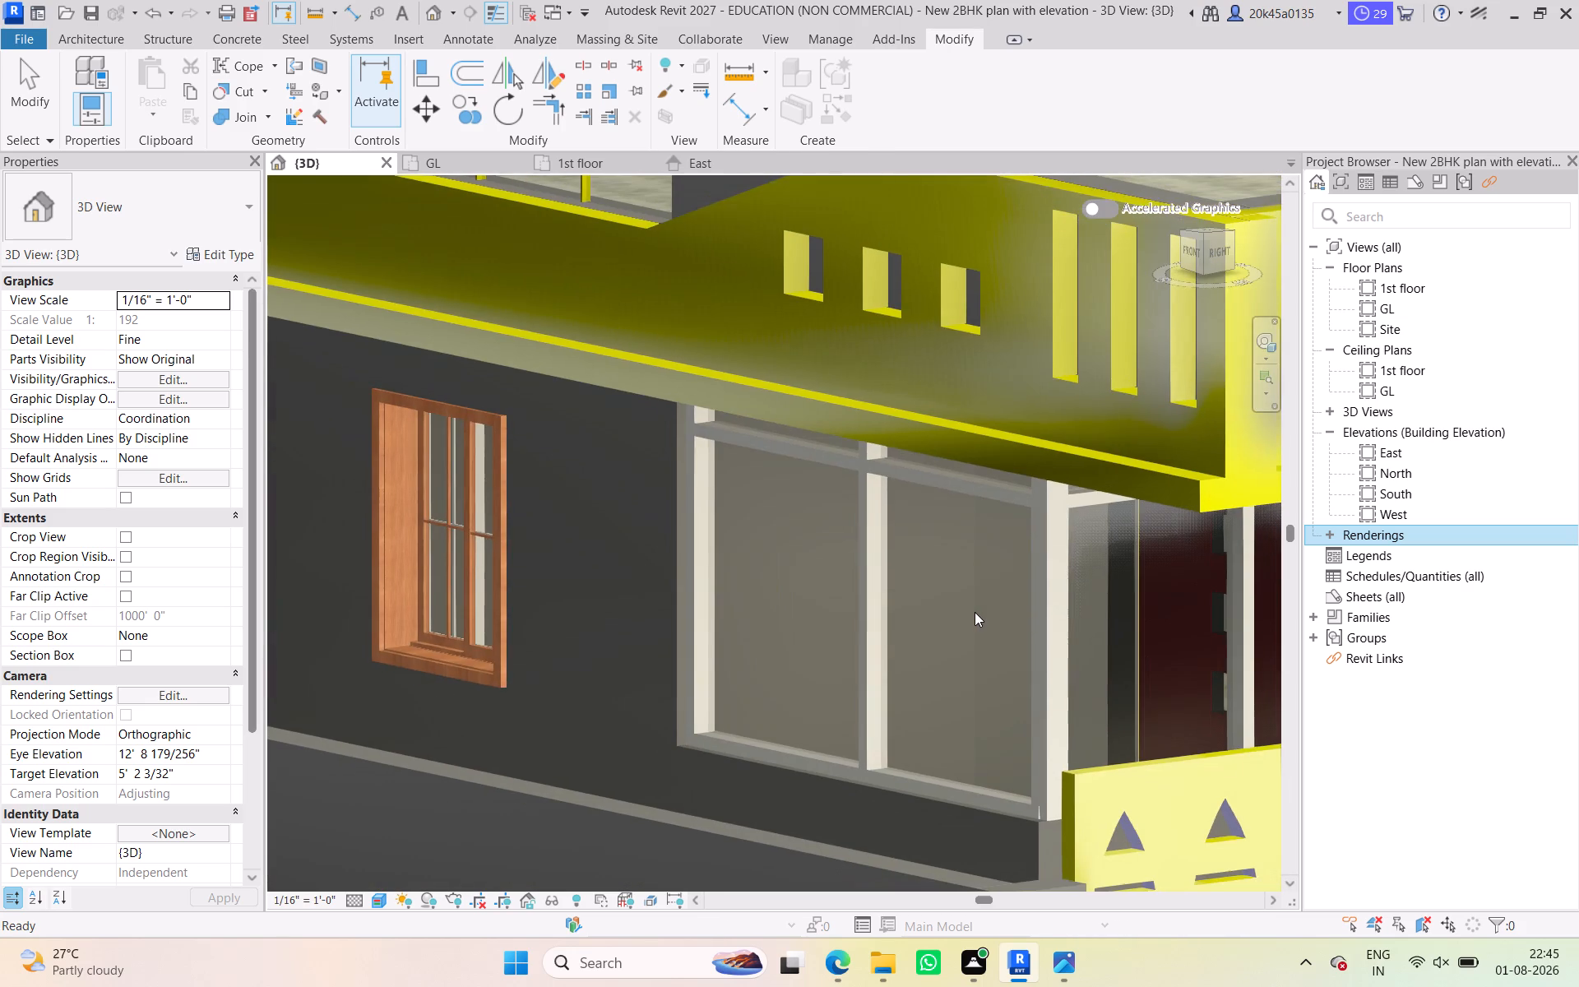
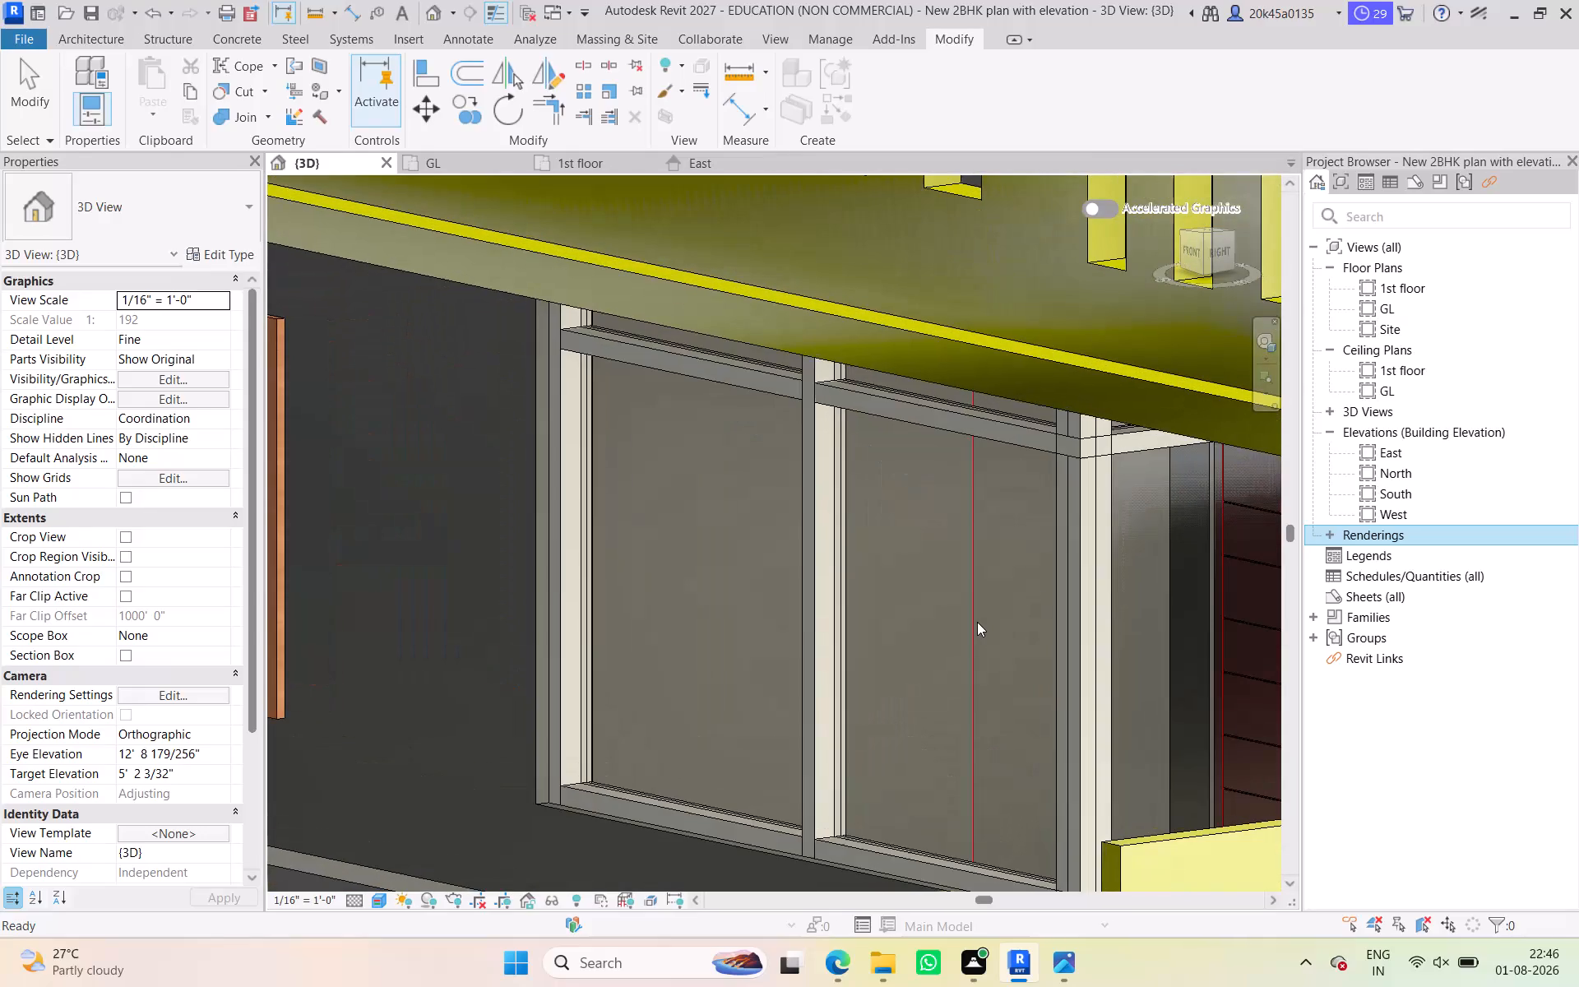
# Examine the joint between the middle mullion and upper transom of the curtain wall window near the gate in the 3D view.
pyautogui.scroll(1, 977, 622)
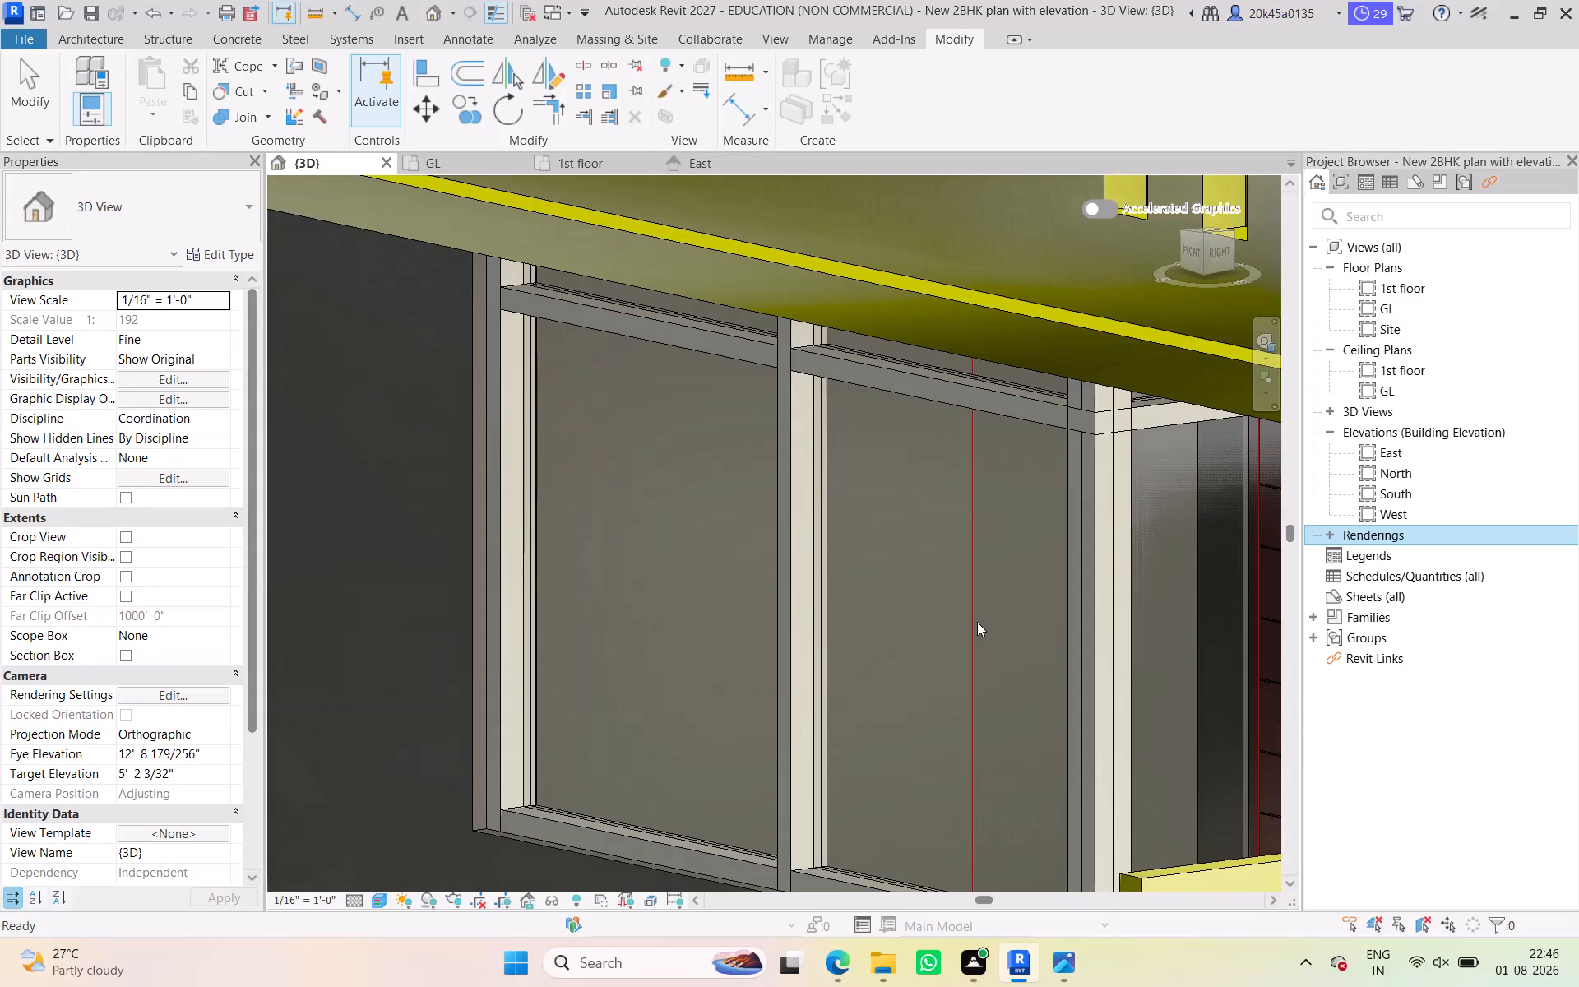
pyautogui.scroll(3, 977, 622)
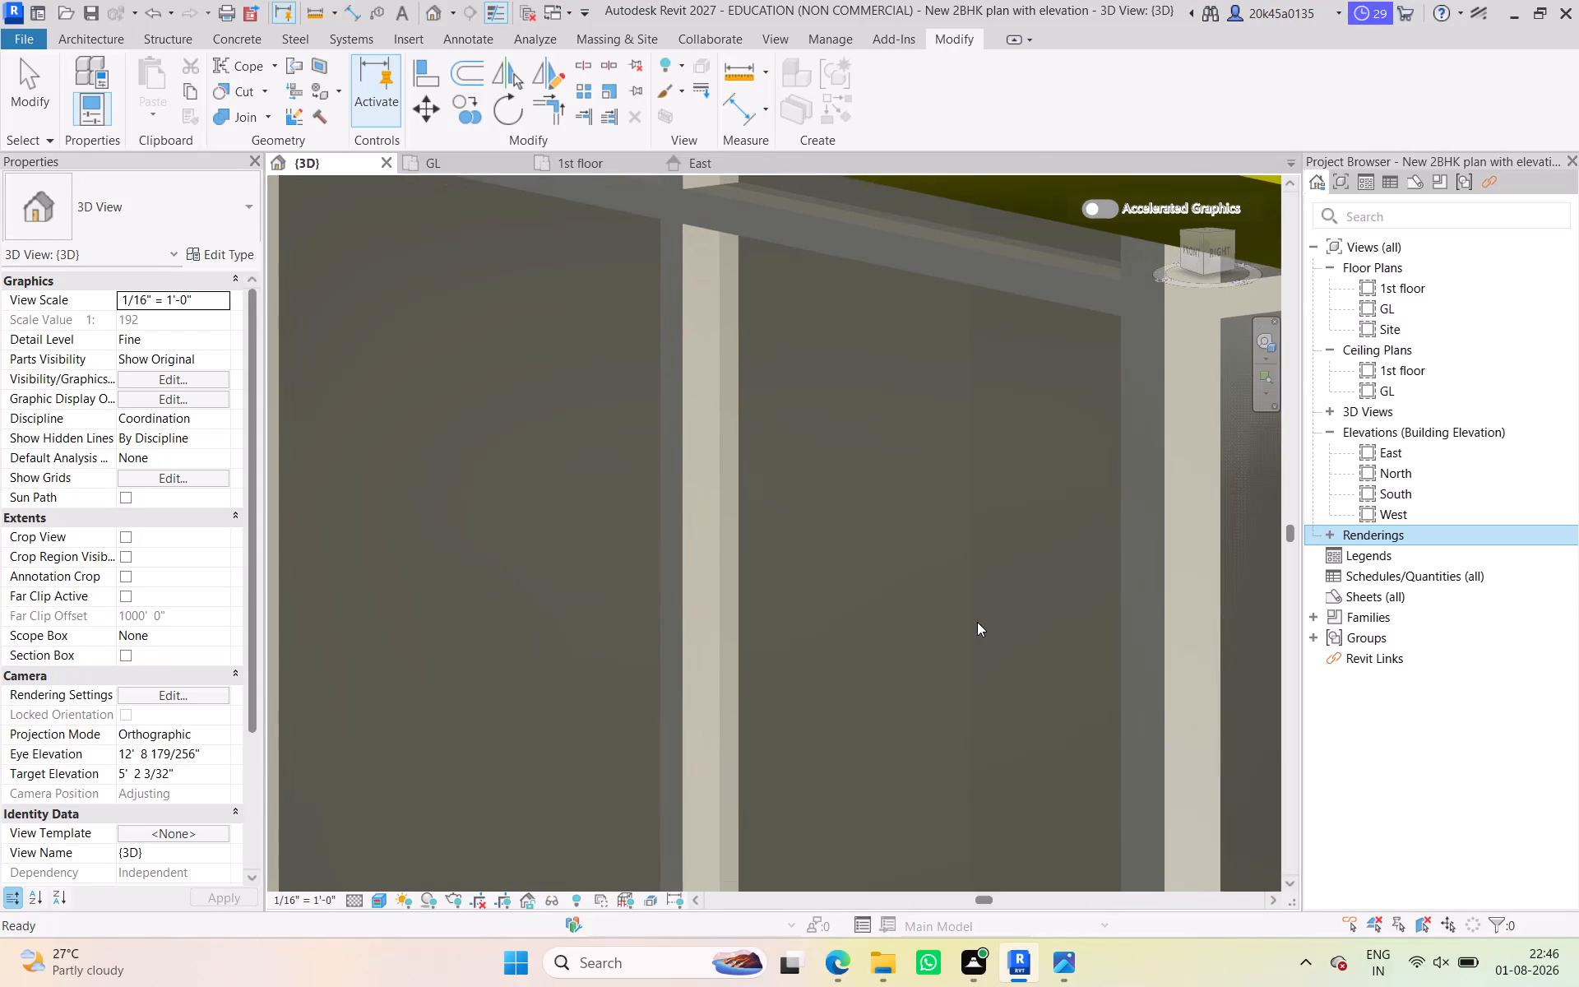
pyautogui.scroll(3, 977, 622)
pyautogui.scroll(-6, 977, 622)
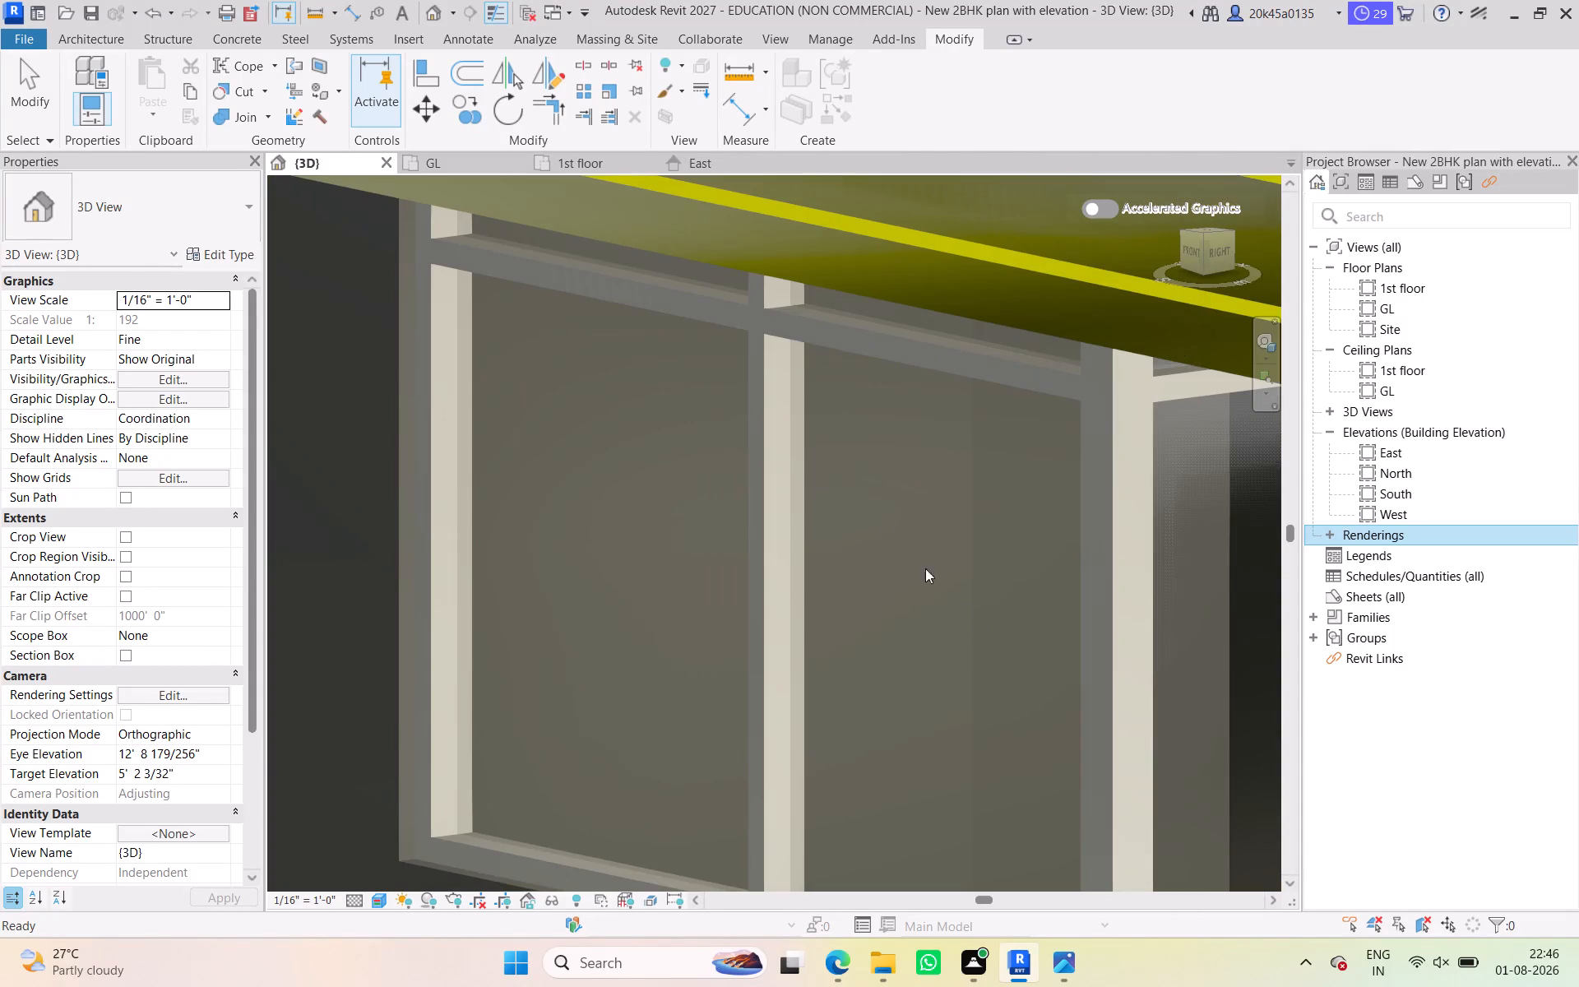
pyautogui.scroll(7, 802, 313)
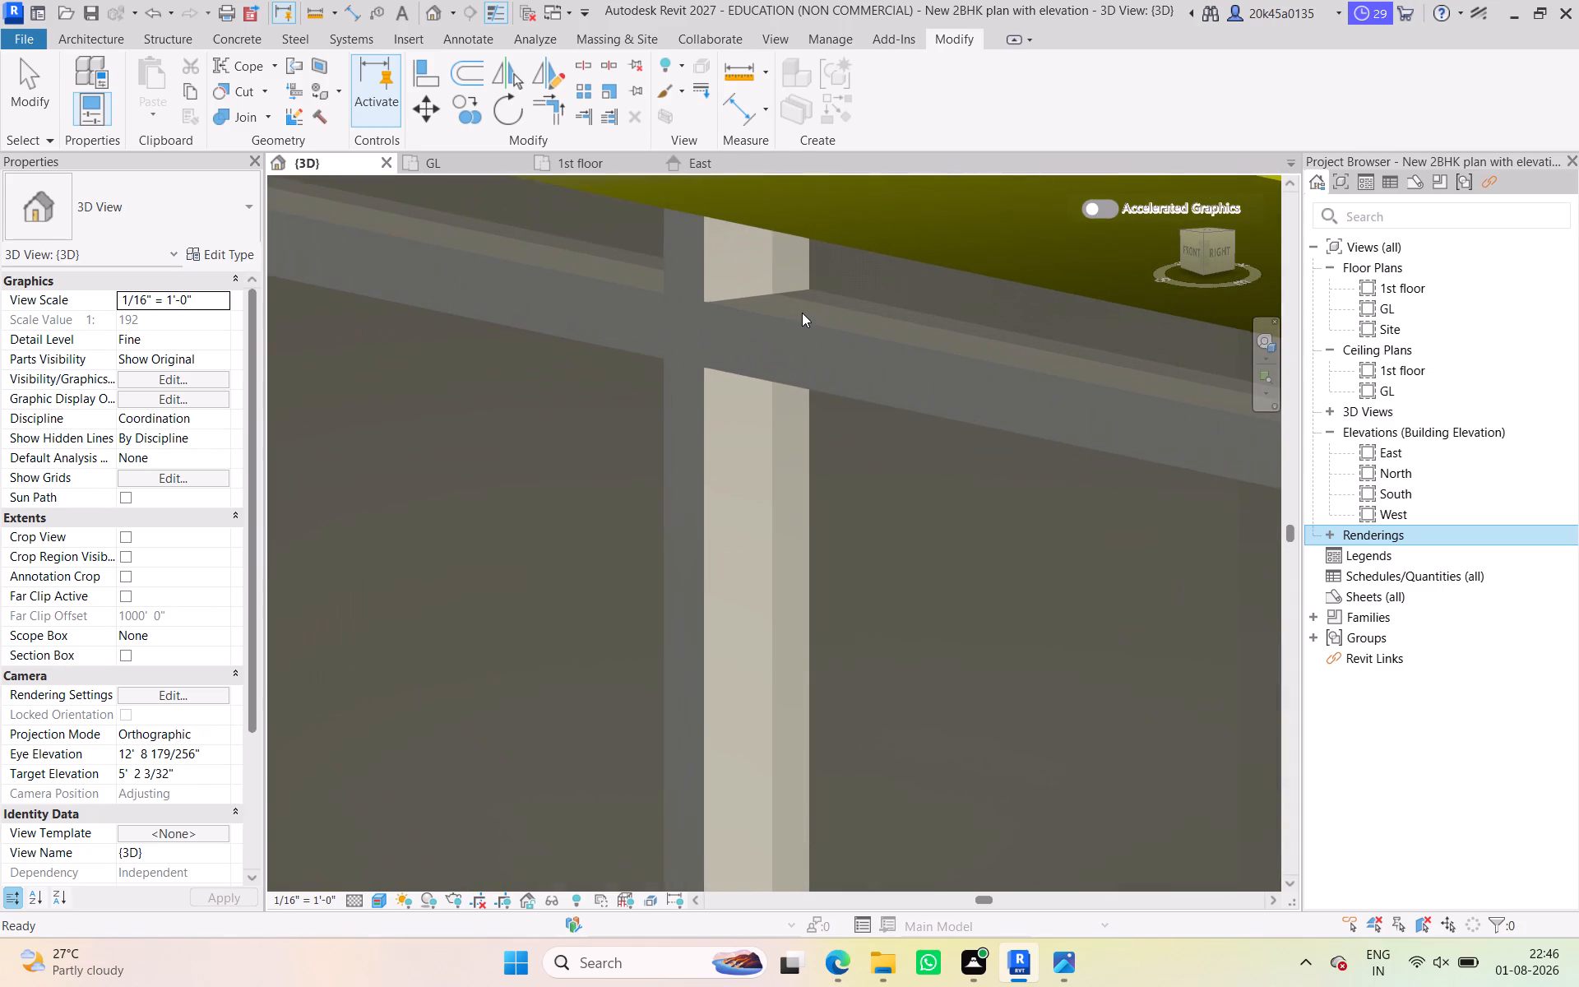
pyautogui.scroll(1, 802, 313)
pyautogui.scroll(-7, 802, 313)
pyautogui.scroll(3, 802, 313)
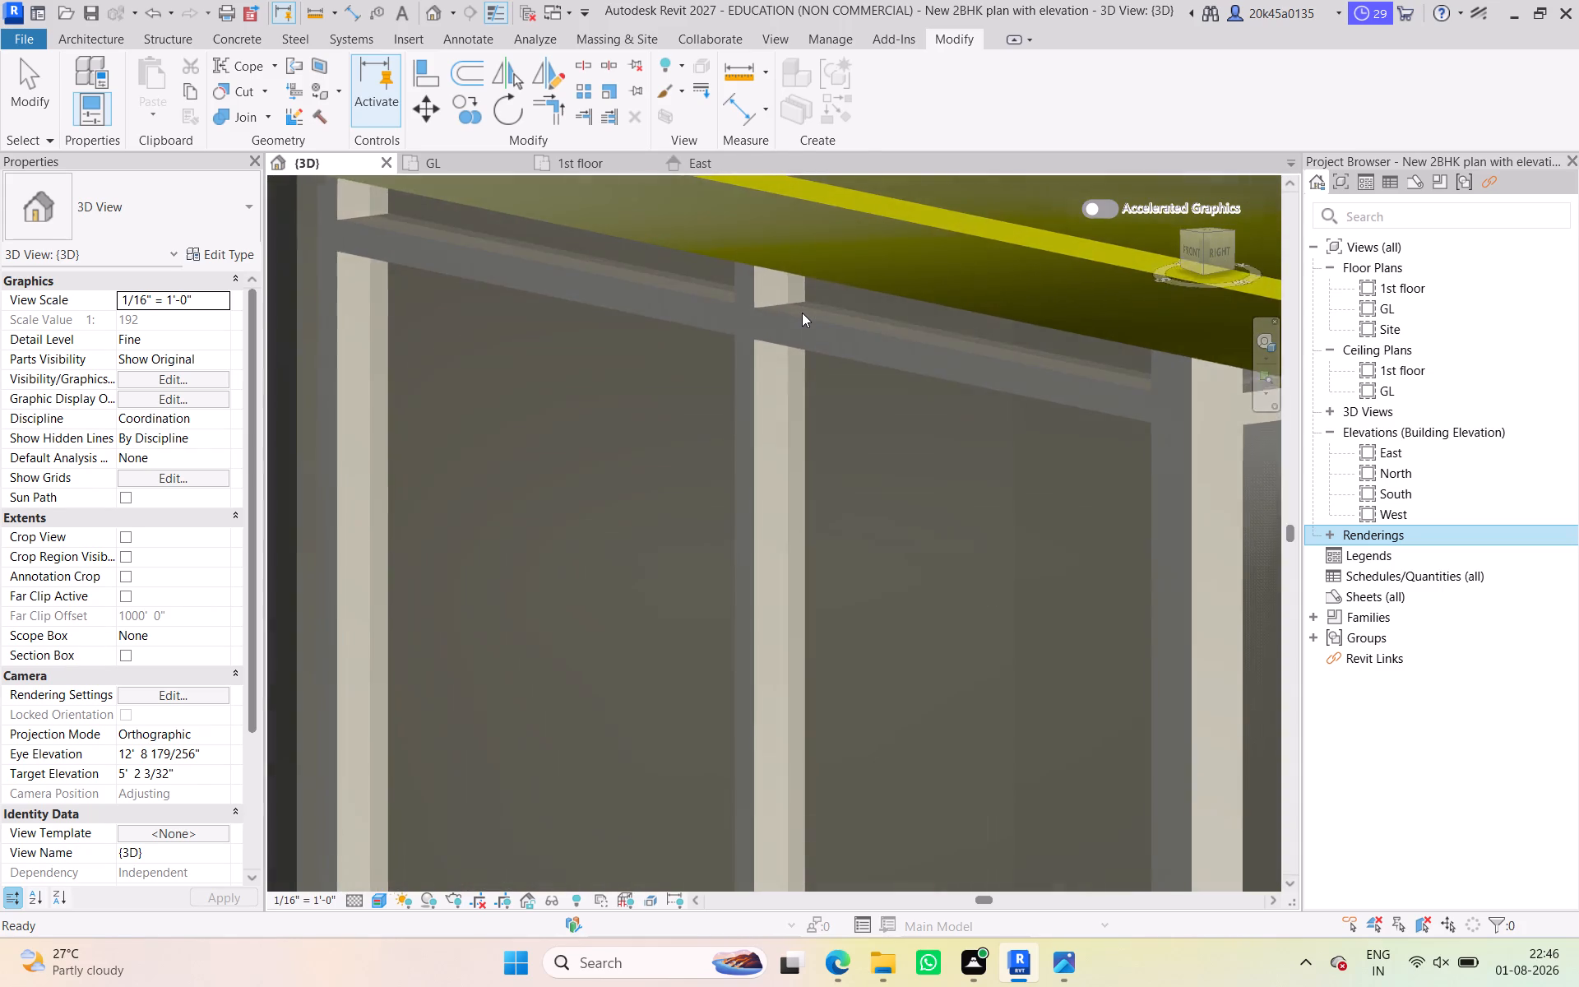
pyautogui.scroll(3, 802, 313)
pyautogui.scroll(-5, 802, 313)
pyautogui.scroll(2, 802, 313)
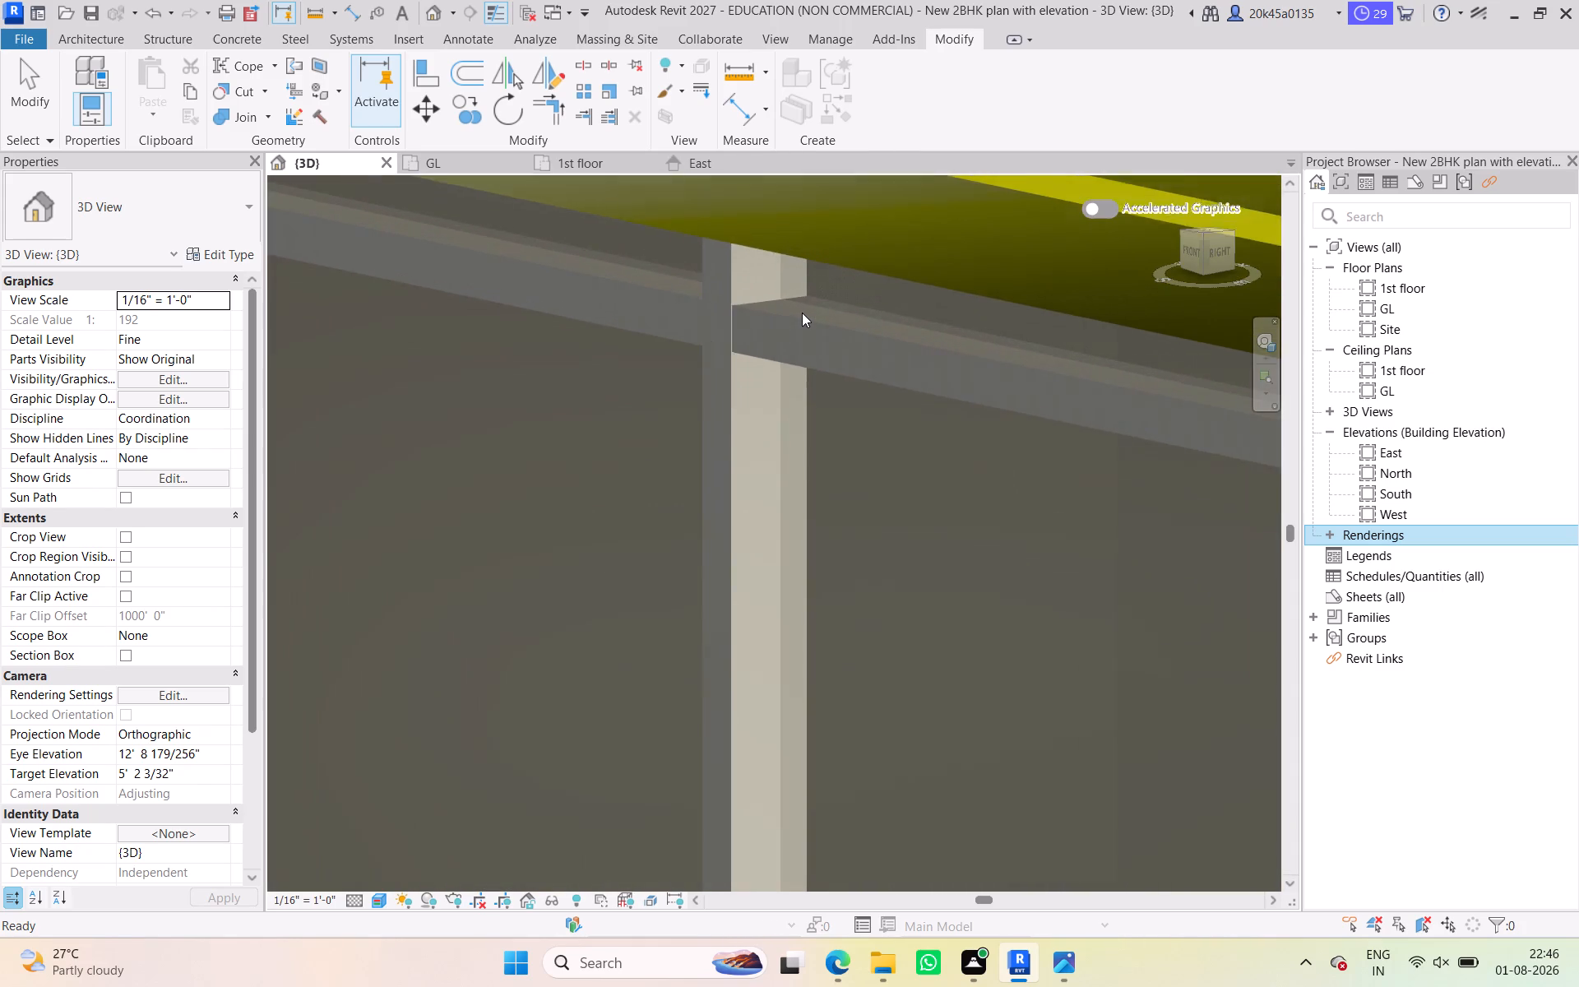
pyautogui.scroll(2, 802, 313)
pyautogui.scroll(-7, 802, 313)
pyautogui.scroll(3, 802, 313)
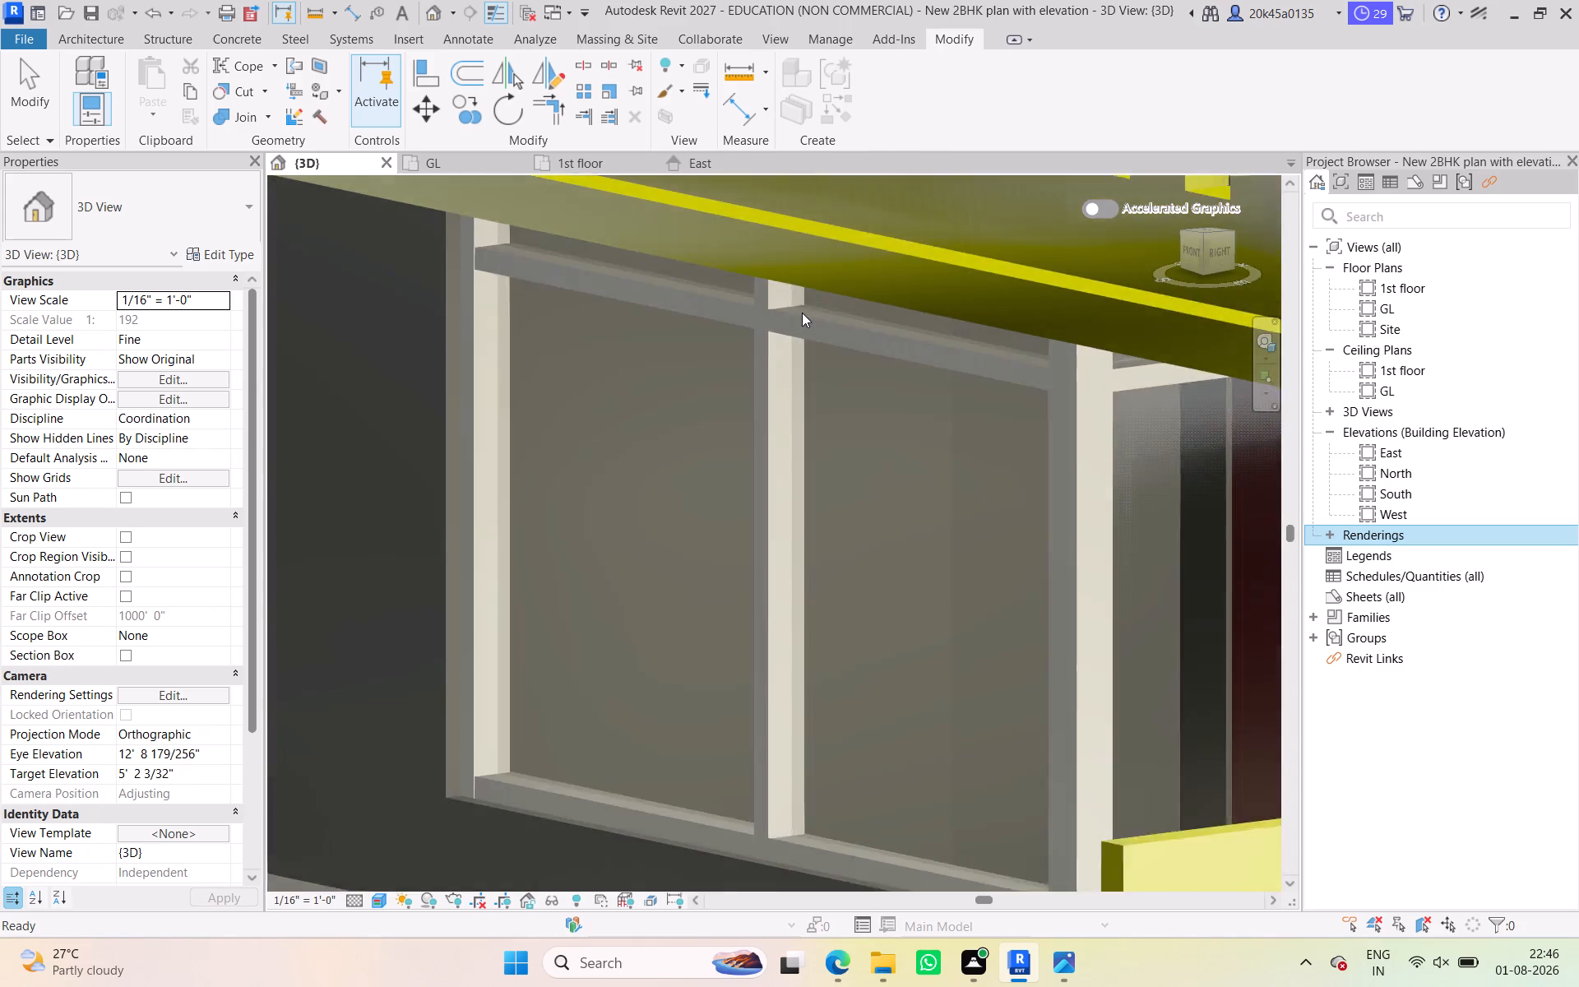
pyautogui.scroll(4, 802, 313)
pyautogui.scroll(-9, 802, 313)
pyautogui.scroll(7, 802, 313)
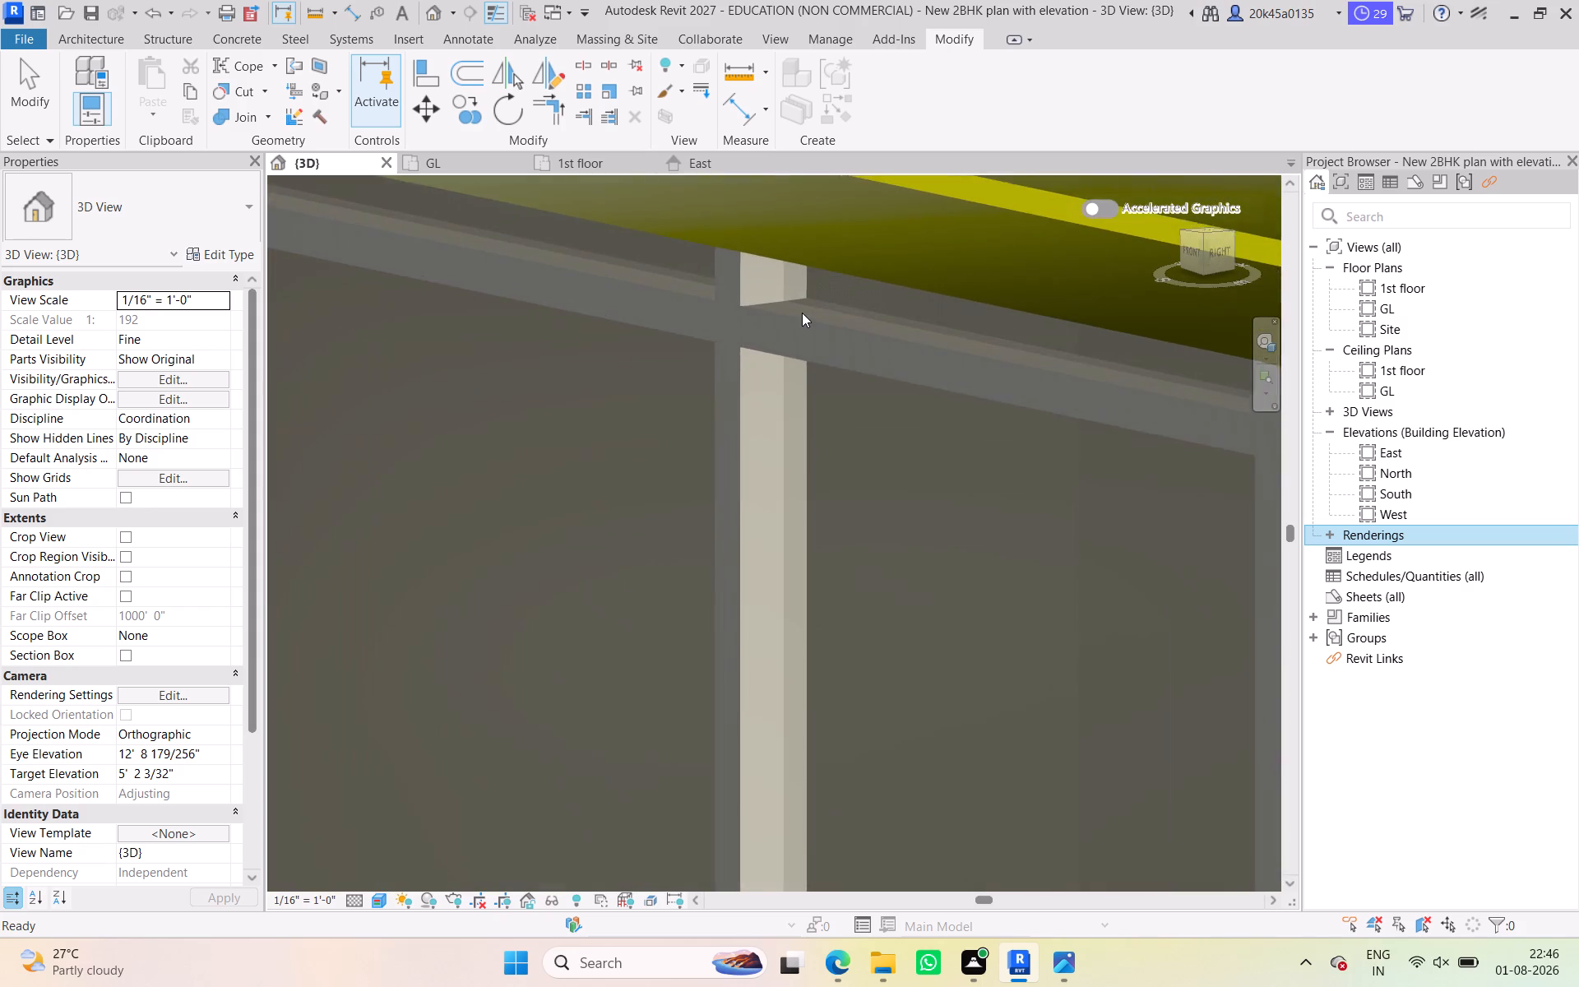
pyautogui.scroll(5, 802, 313)
pyautogui.scroll(-6, 802, 313)
pyautogui.scroll(5, 802, 313)
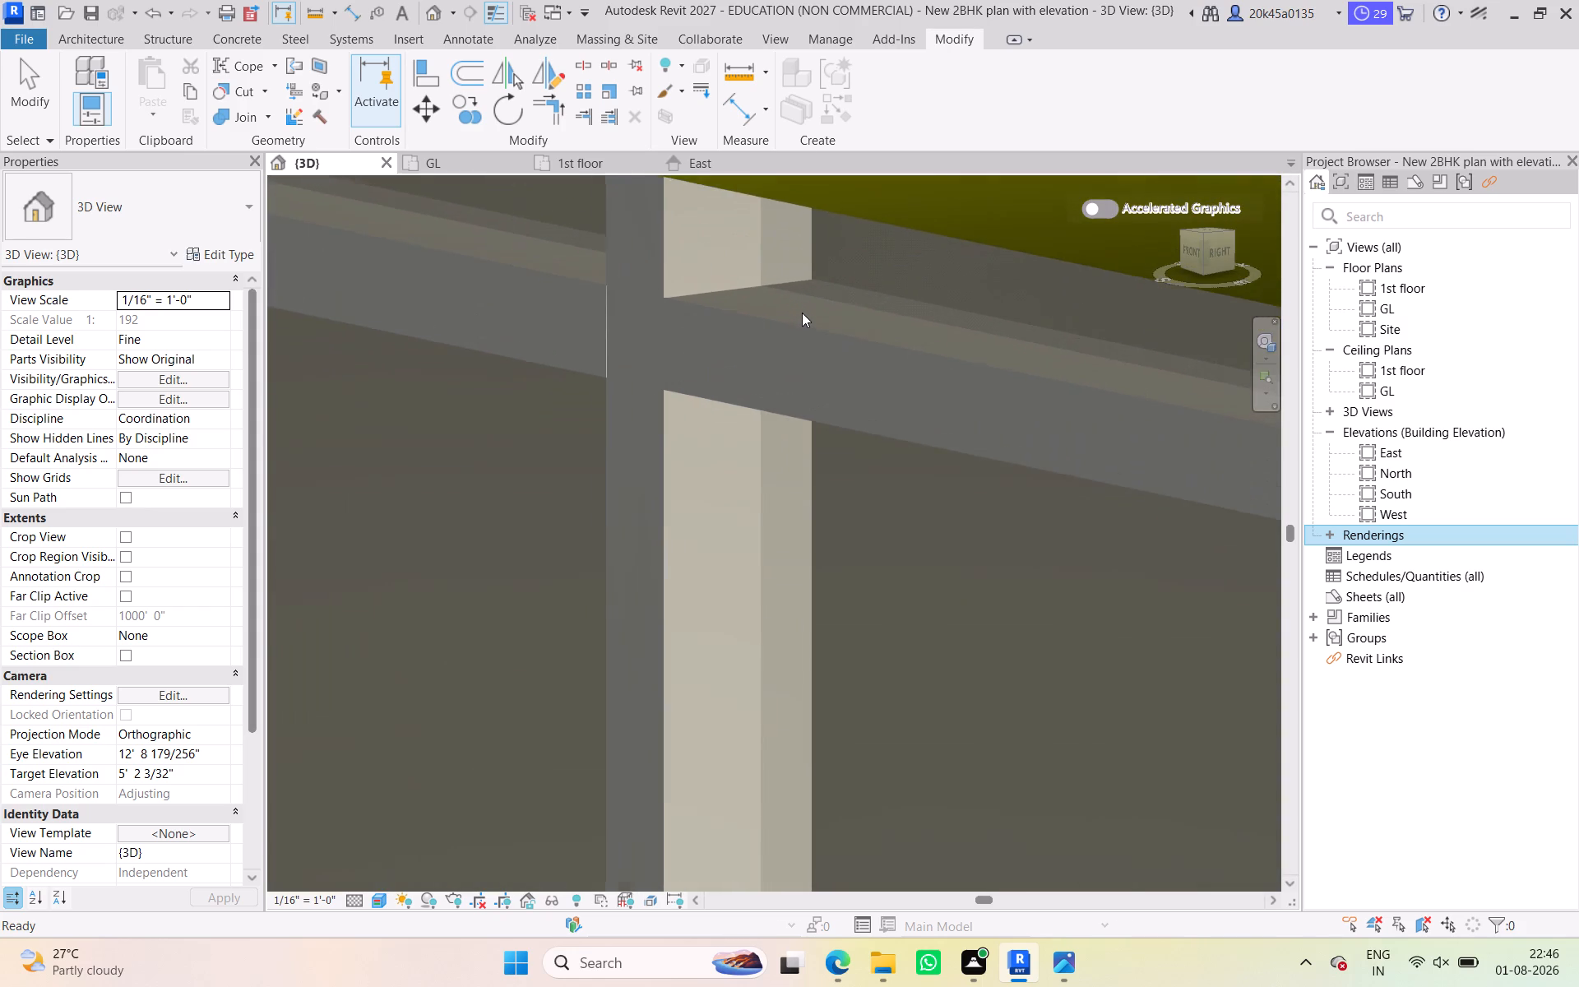
pyautogui.scroll(2, 802, 313)
pyautogui.scroll(-6, 802, 313)
pyautogui.scroll(4, 802, 313)
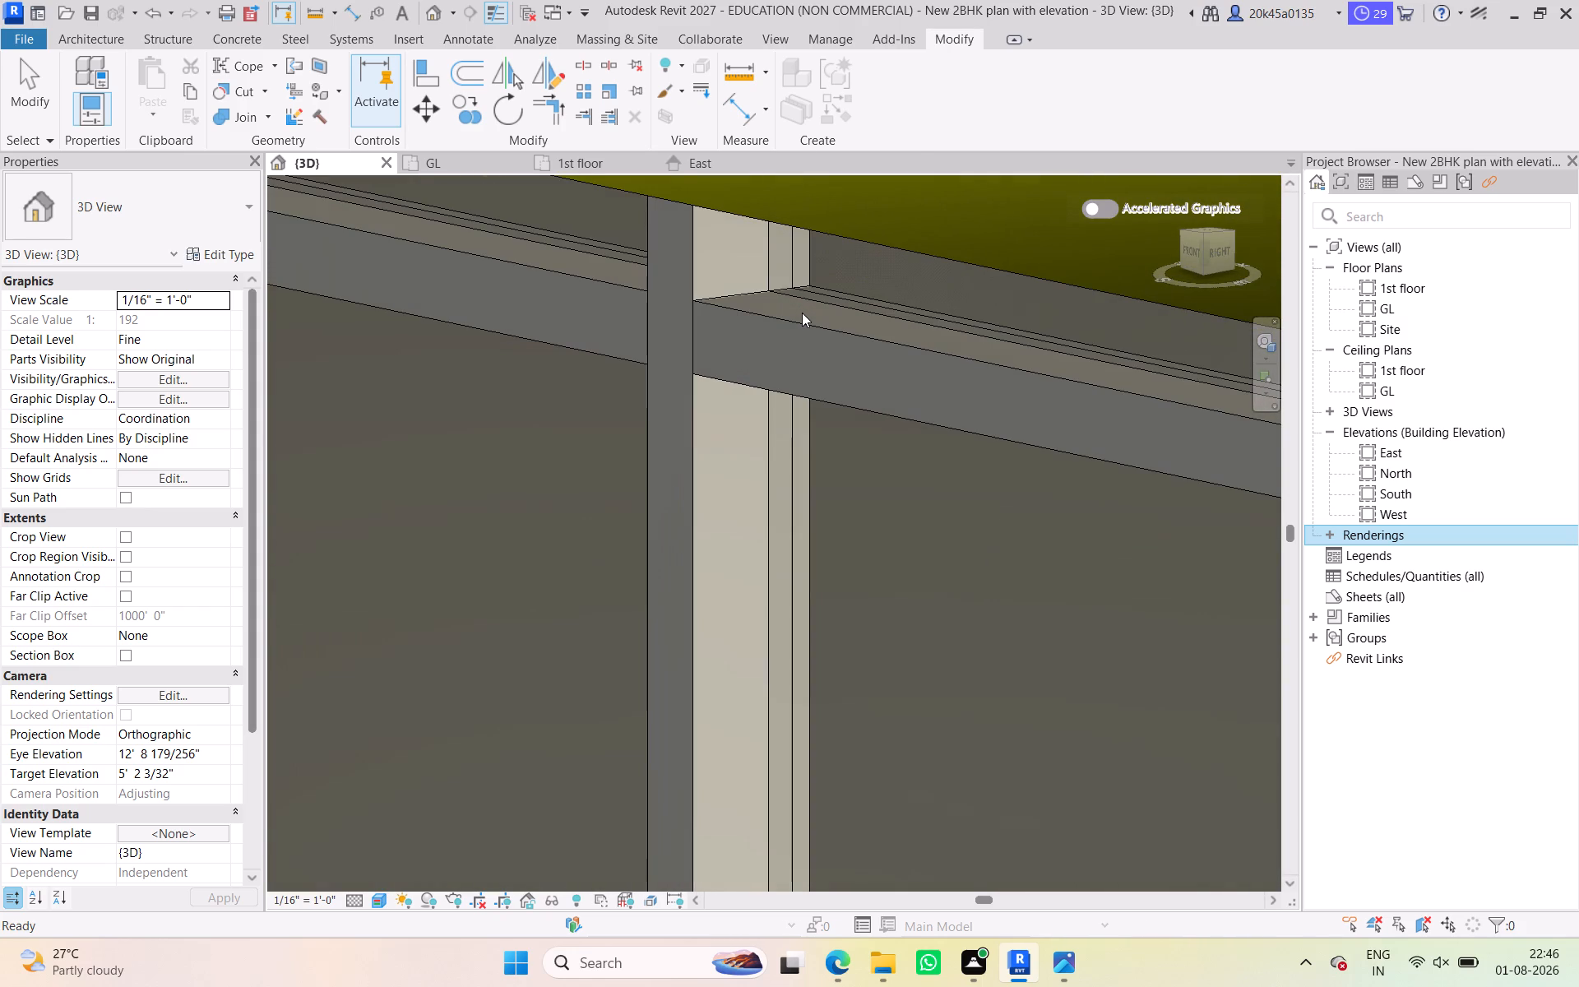
pyautogui.scroll(-5, 802, 313)
pyautogui.scroll(2, 802, 313)
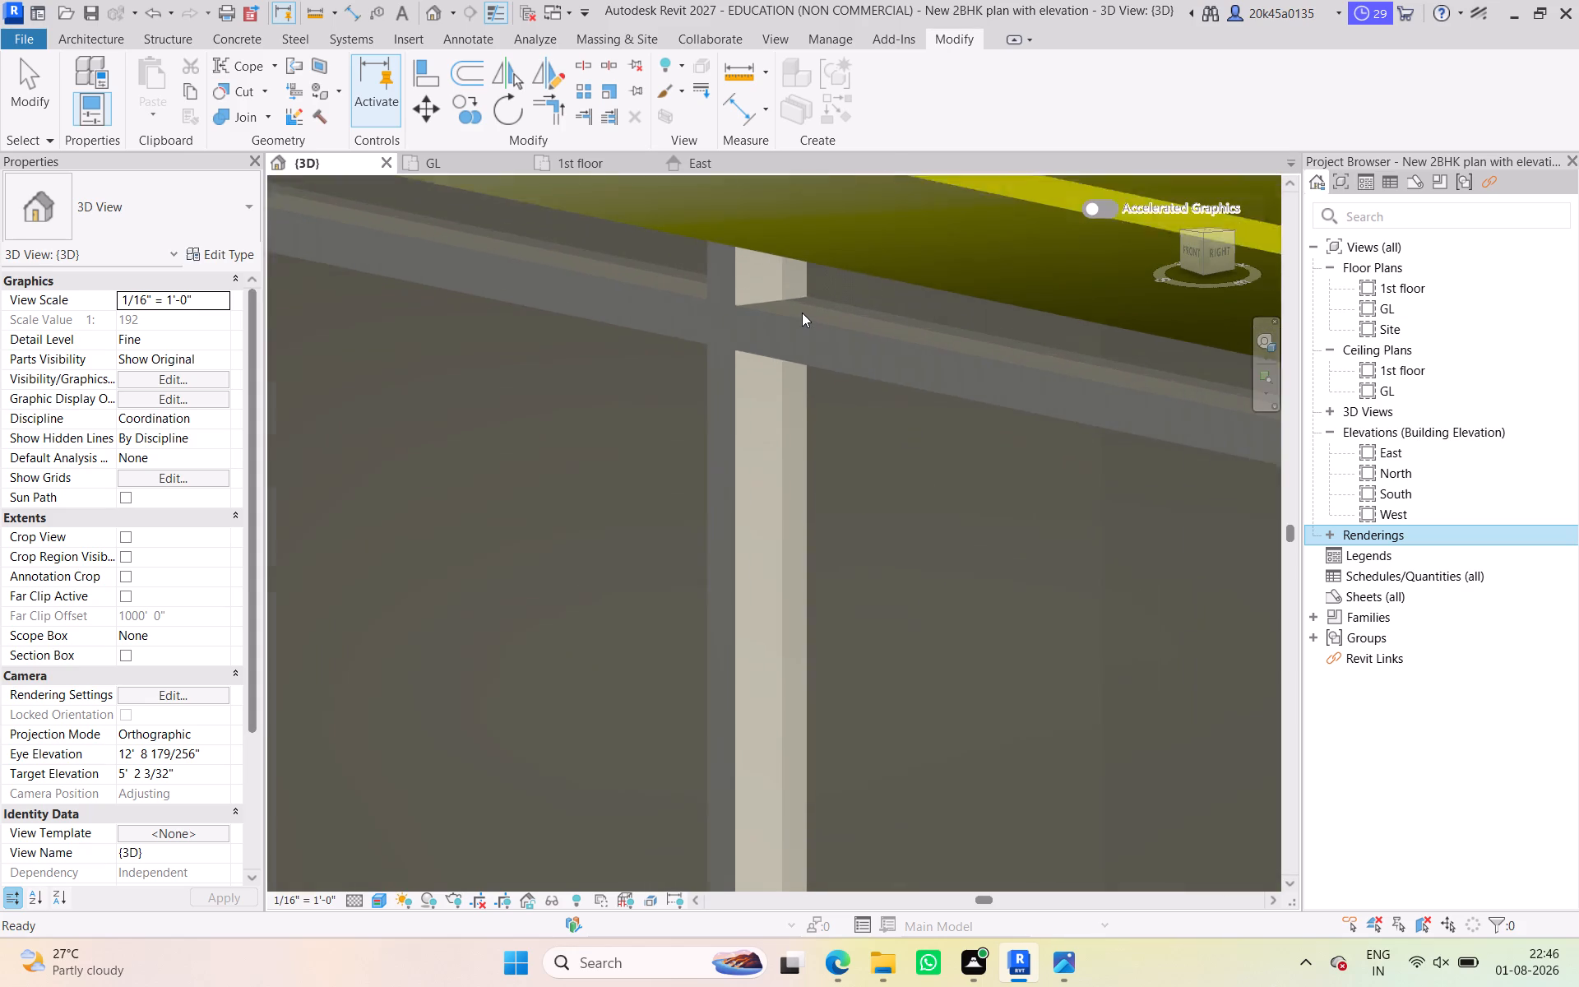
pyautogui.scroll(2, 802, 313)
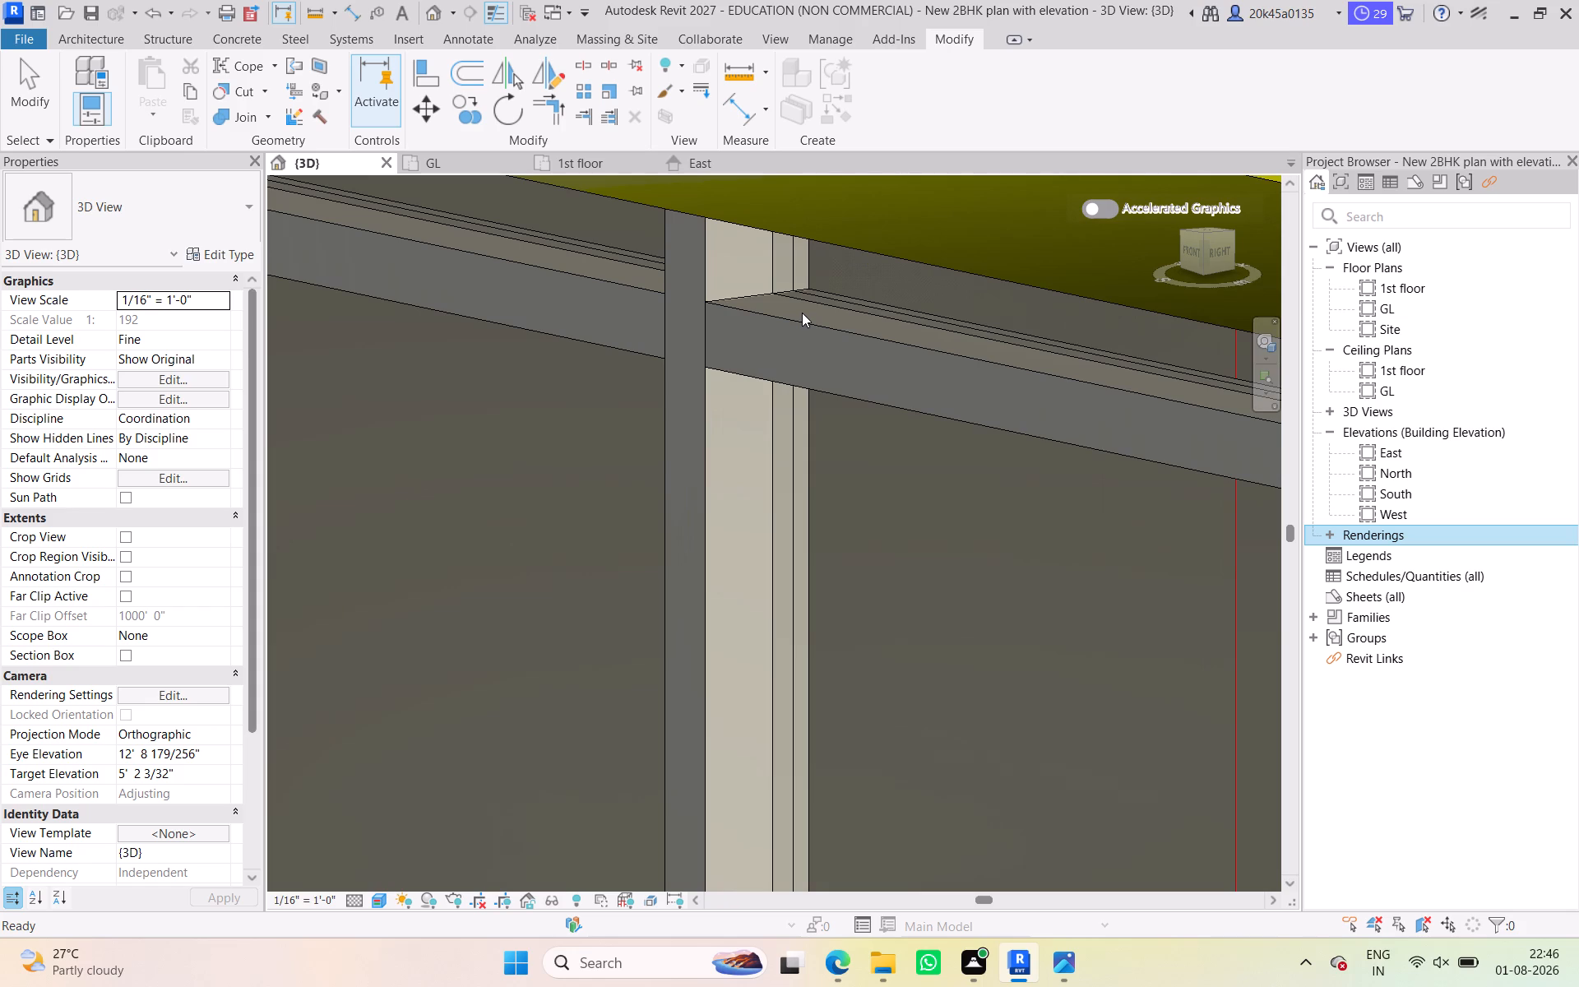
pyautogui.scroll(-3, 802, 313)
pyautogui.scroll(2, 802, 313)
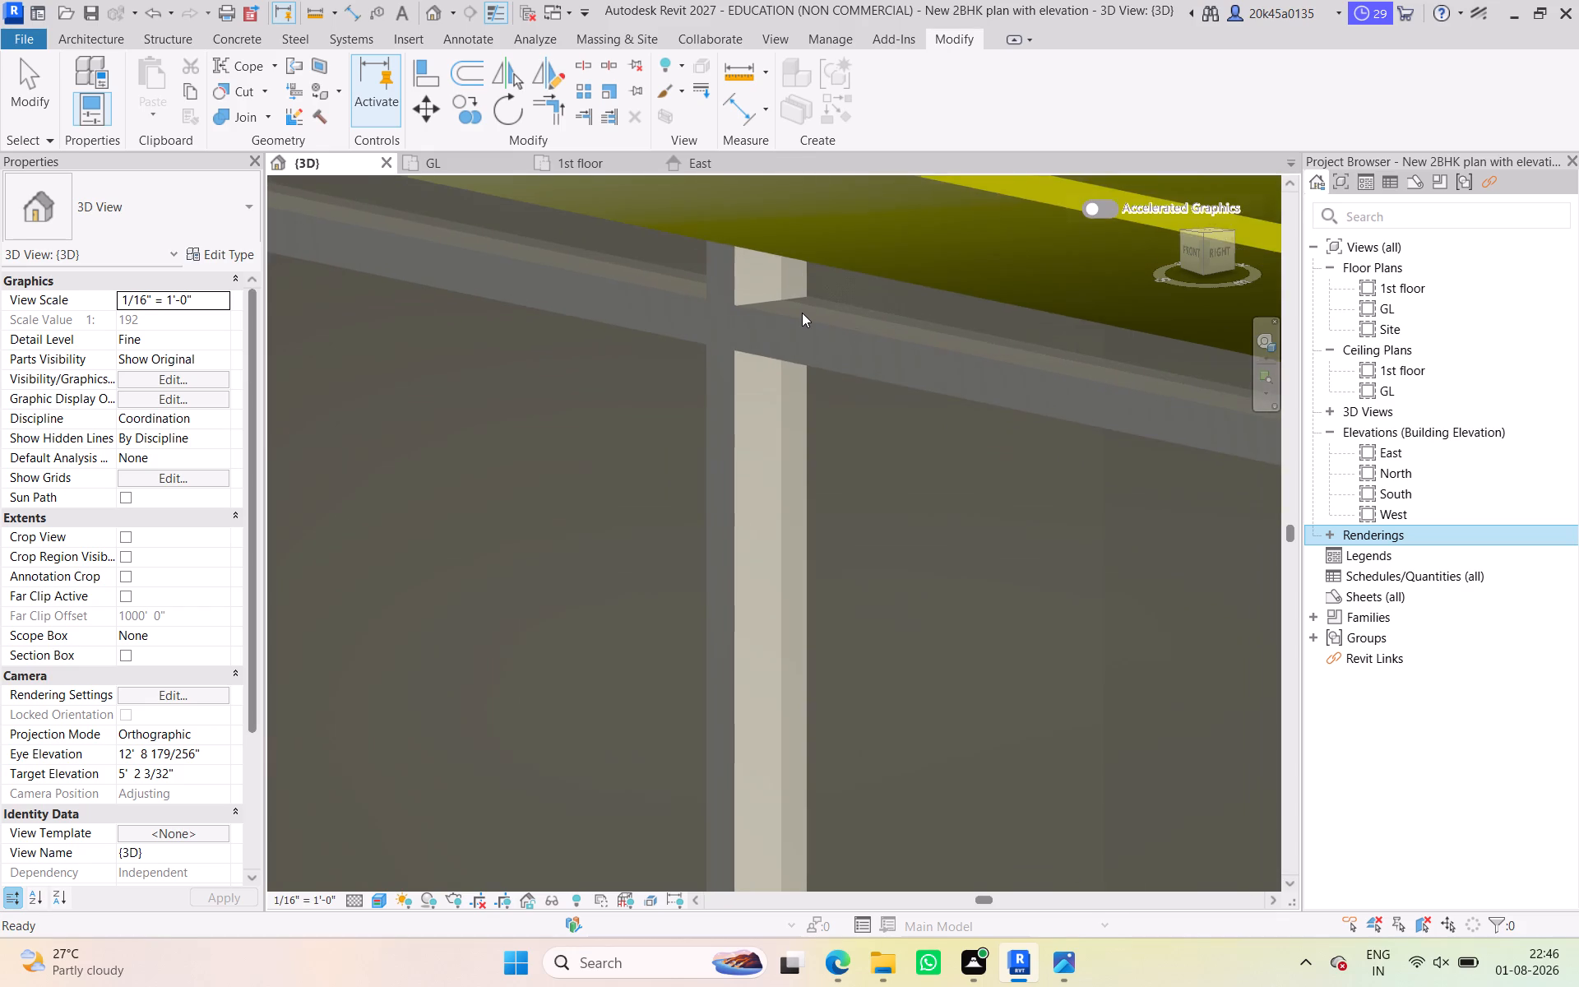
pyautogui.scroll(1, 802, 313)
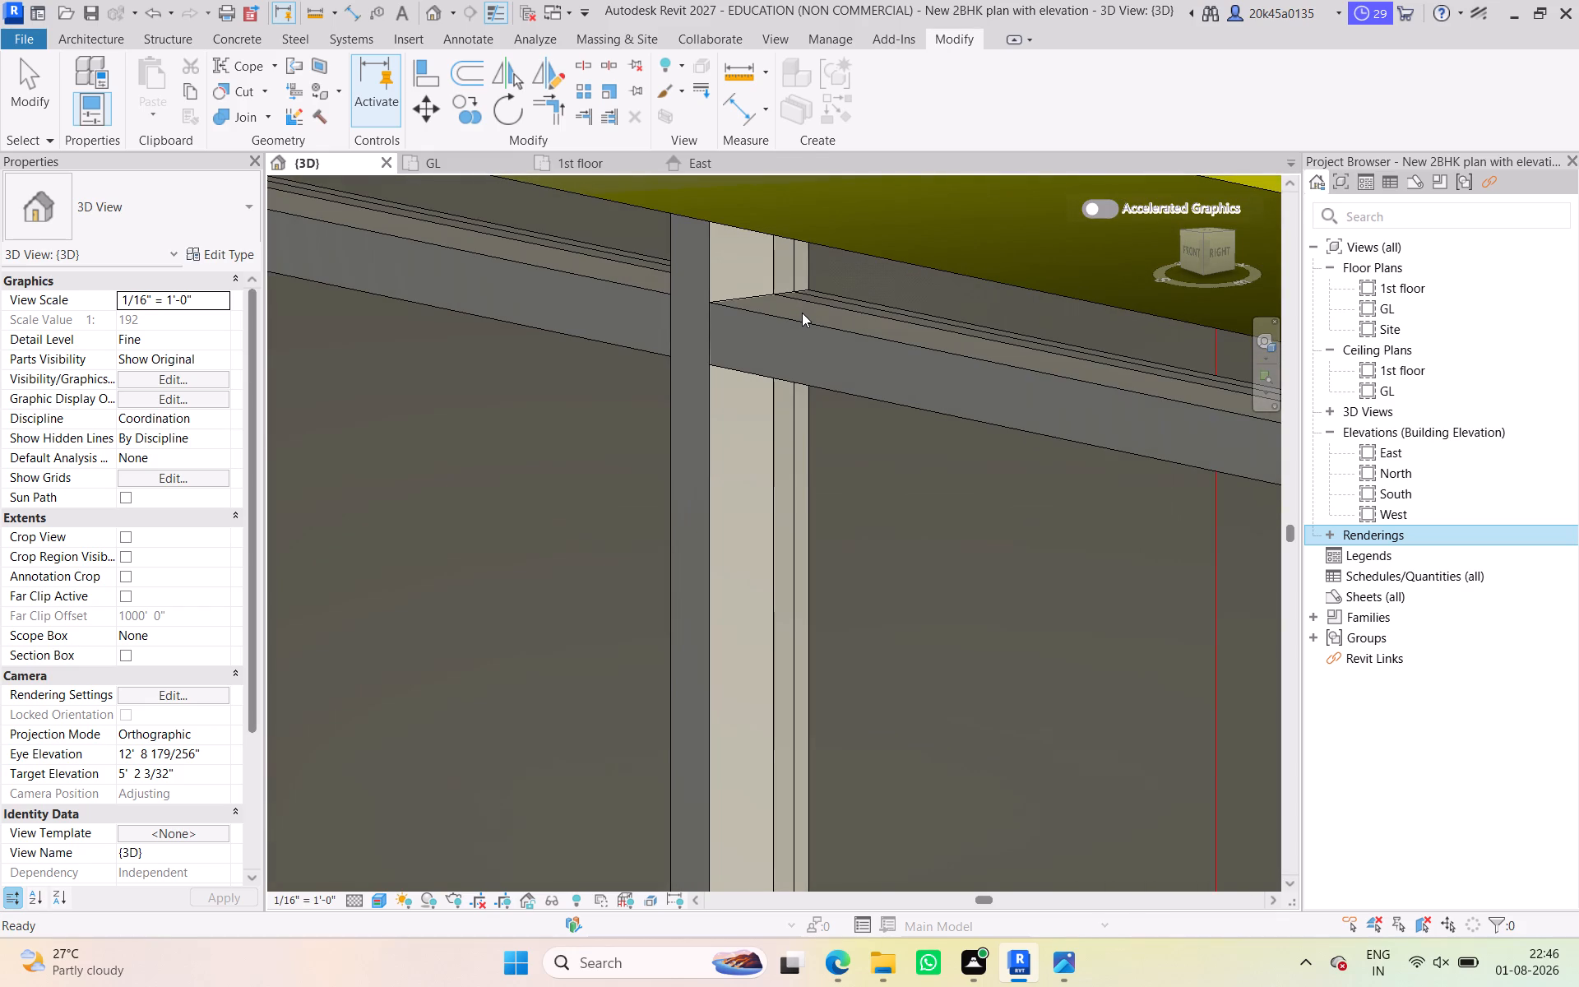
pyautogui.scroll(4, 802, 313)
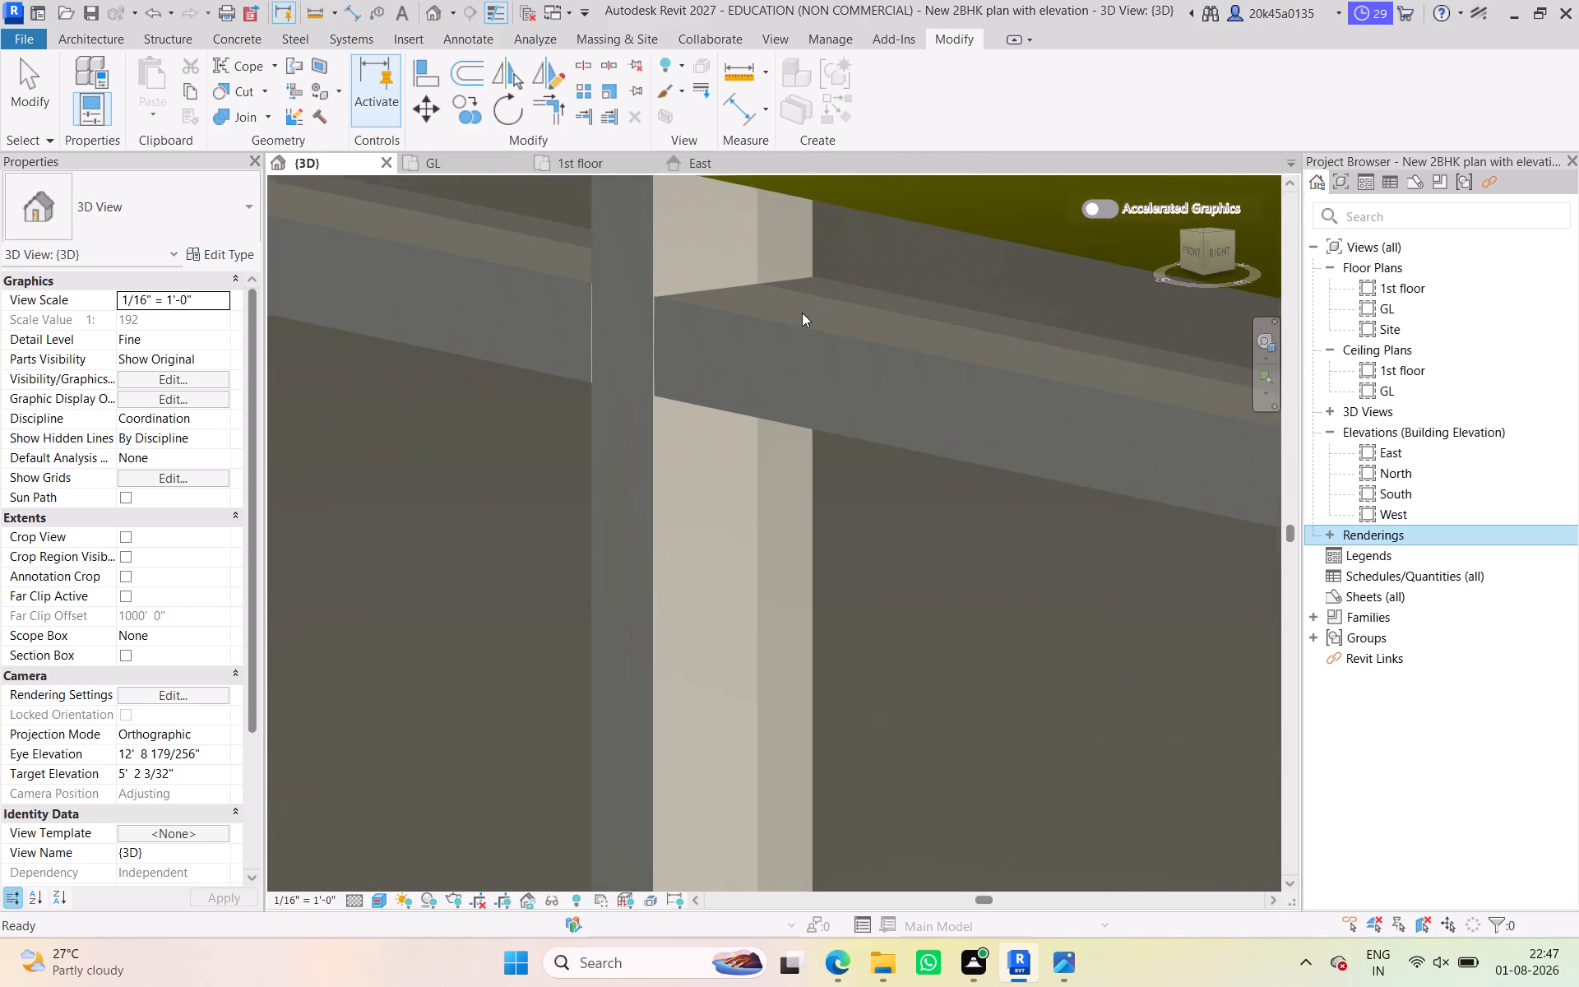
pyautogui.scroll(2, 802, 313)
pyautogui.scroll(-3, 802, 313)
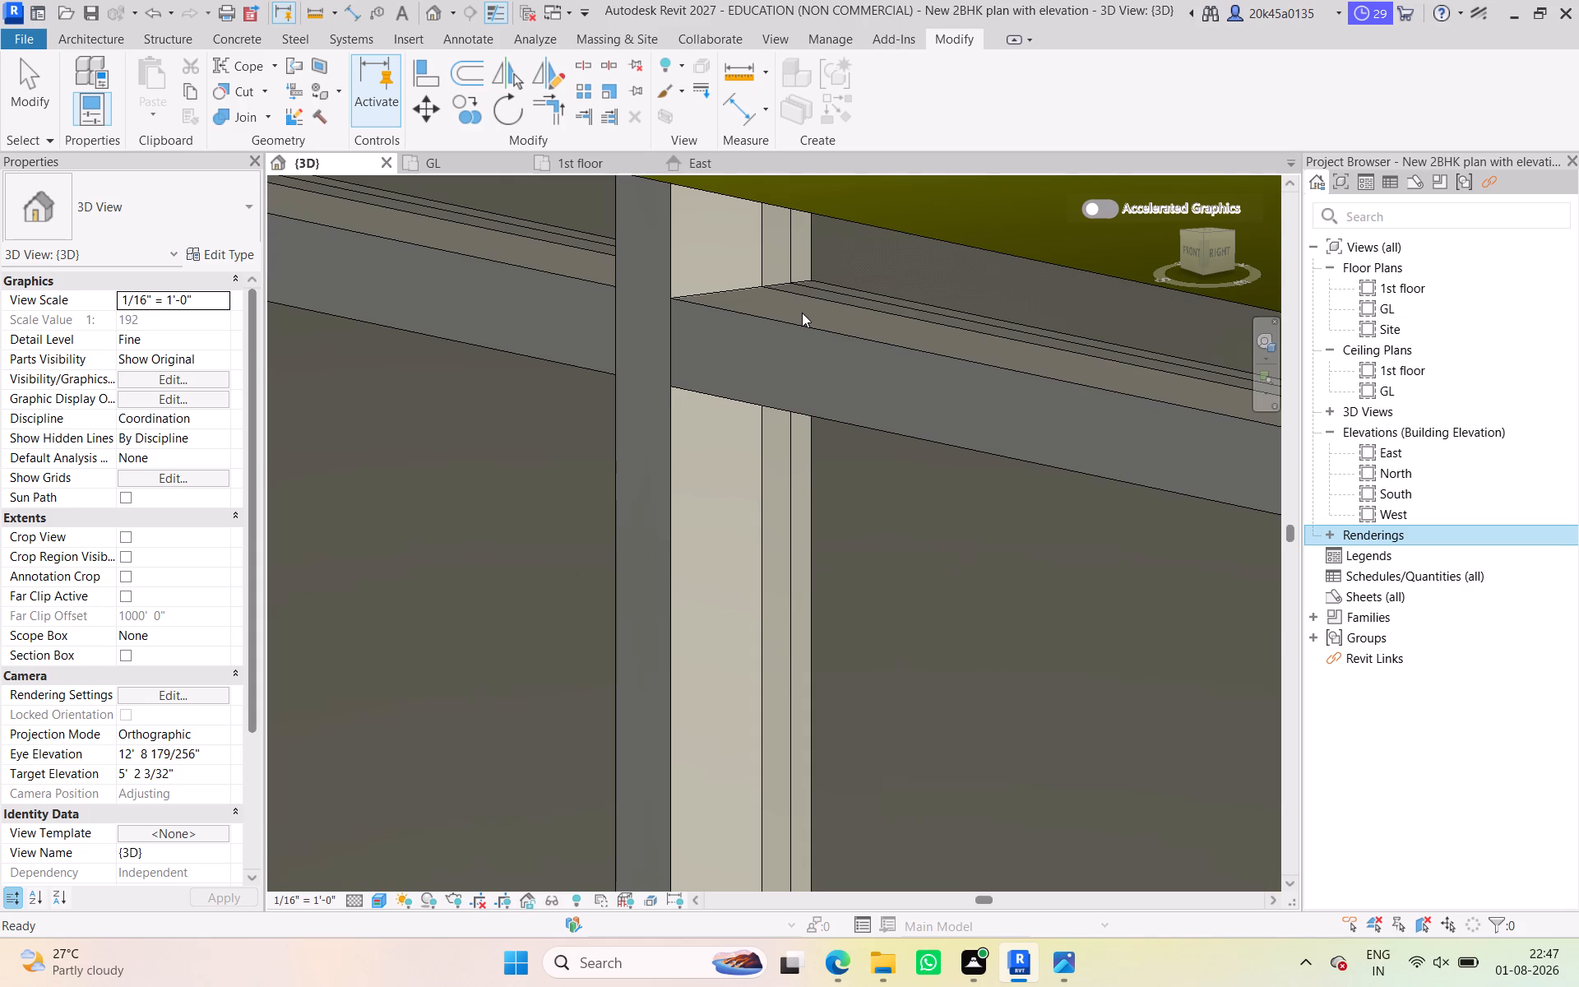
pyautogui.scroll(-1, 802, 313)
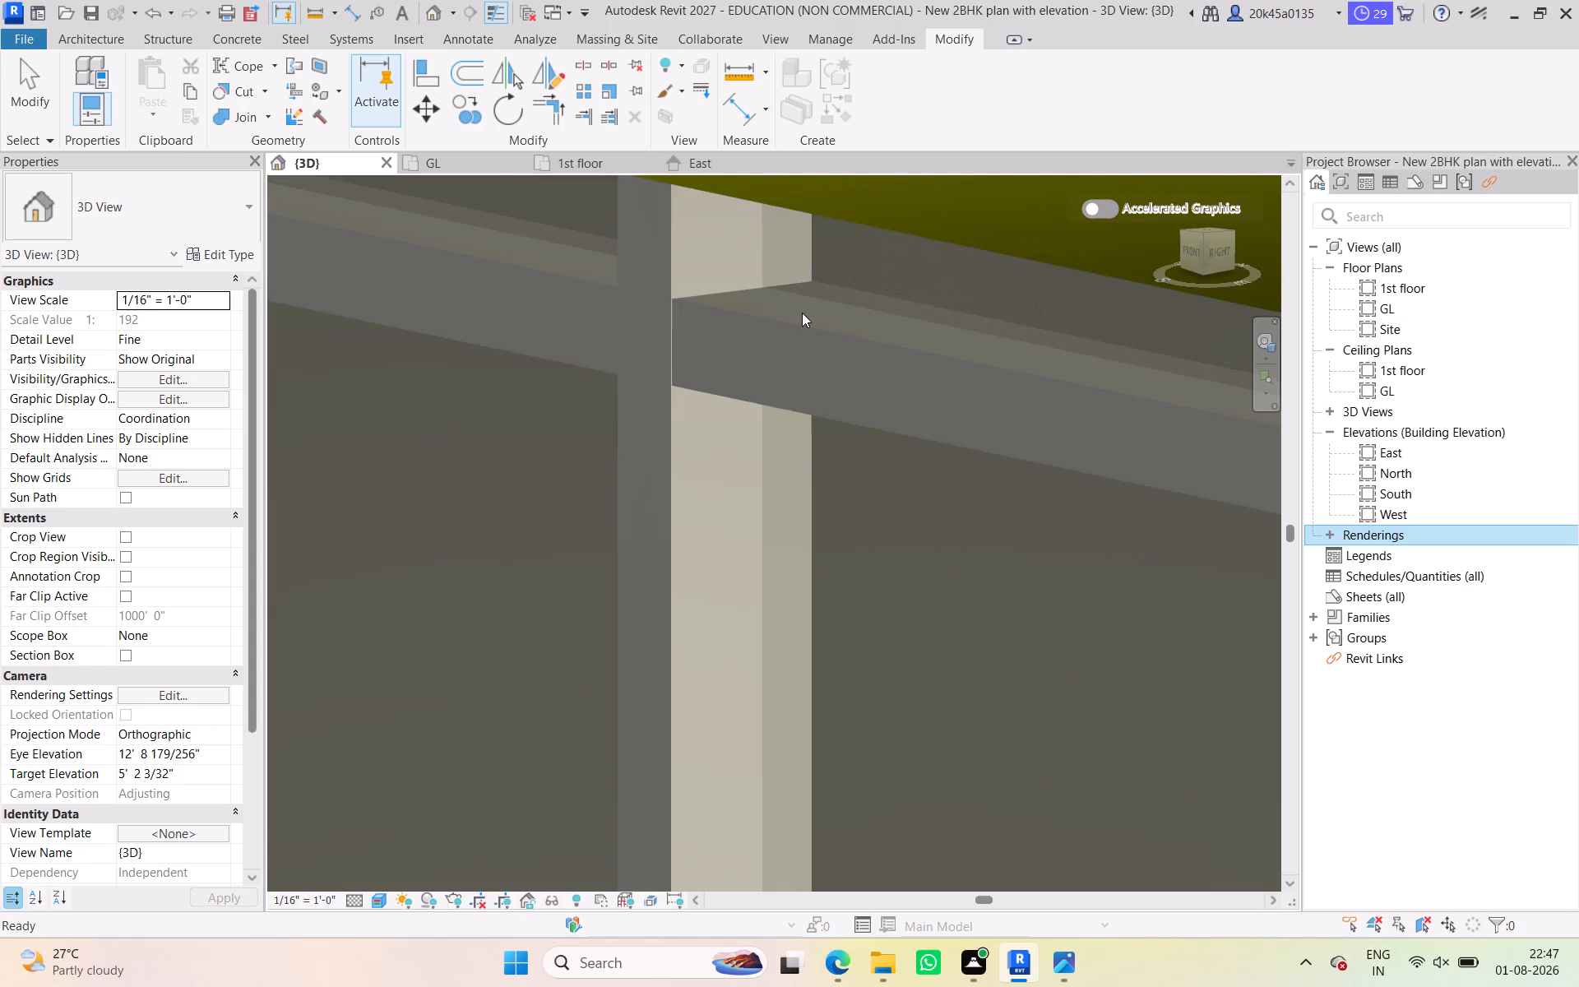
pyautogui.scroll(-1, 802, 313)
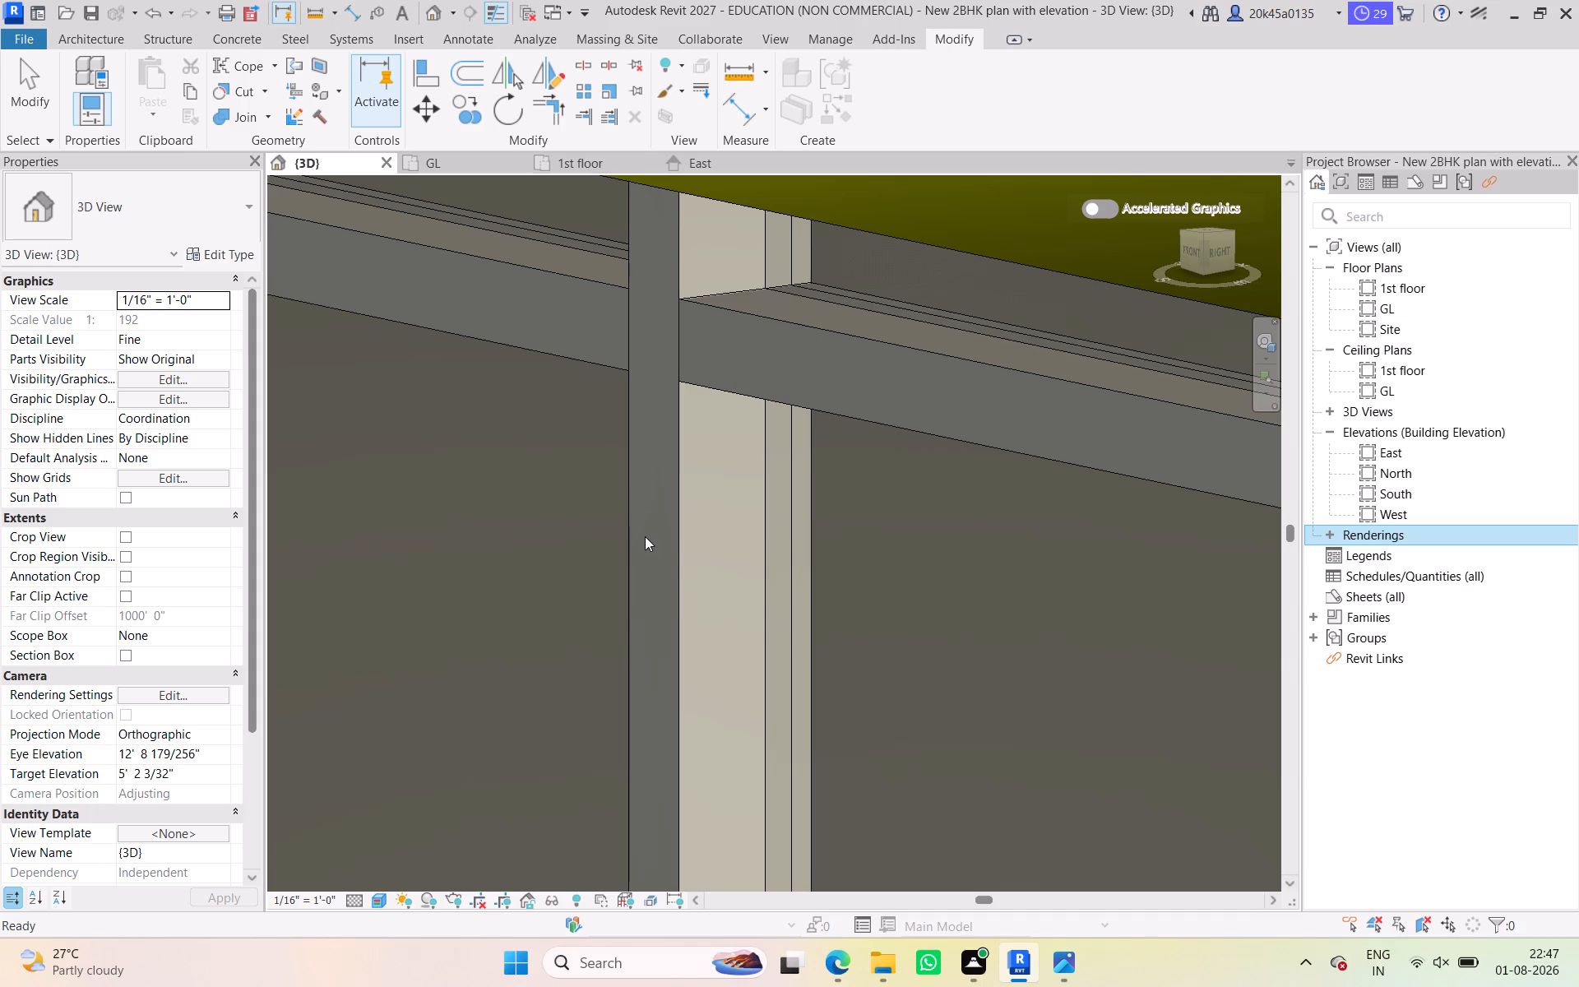
pyautogui.scroll(-4, 712, 552)
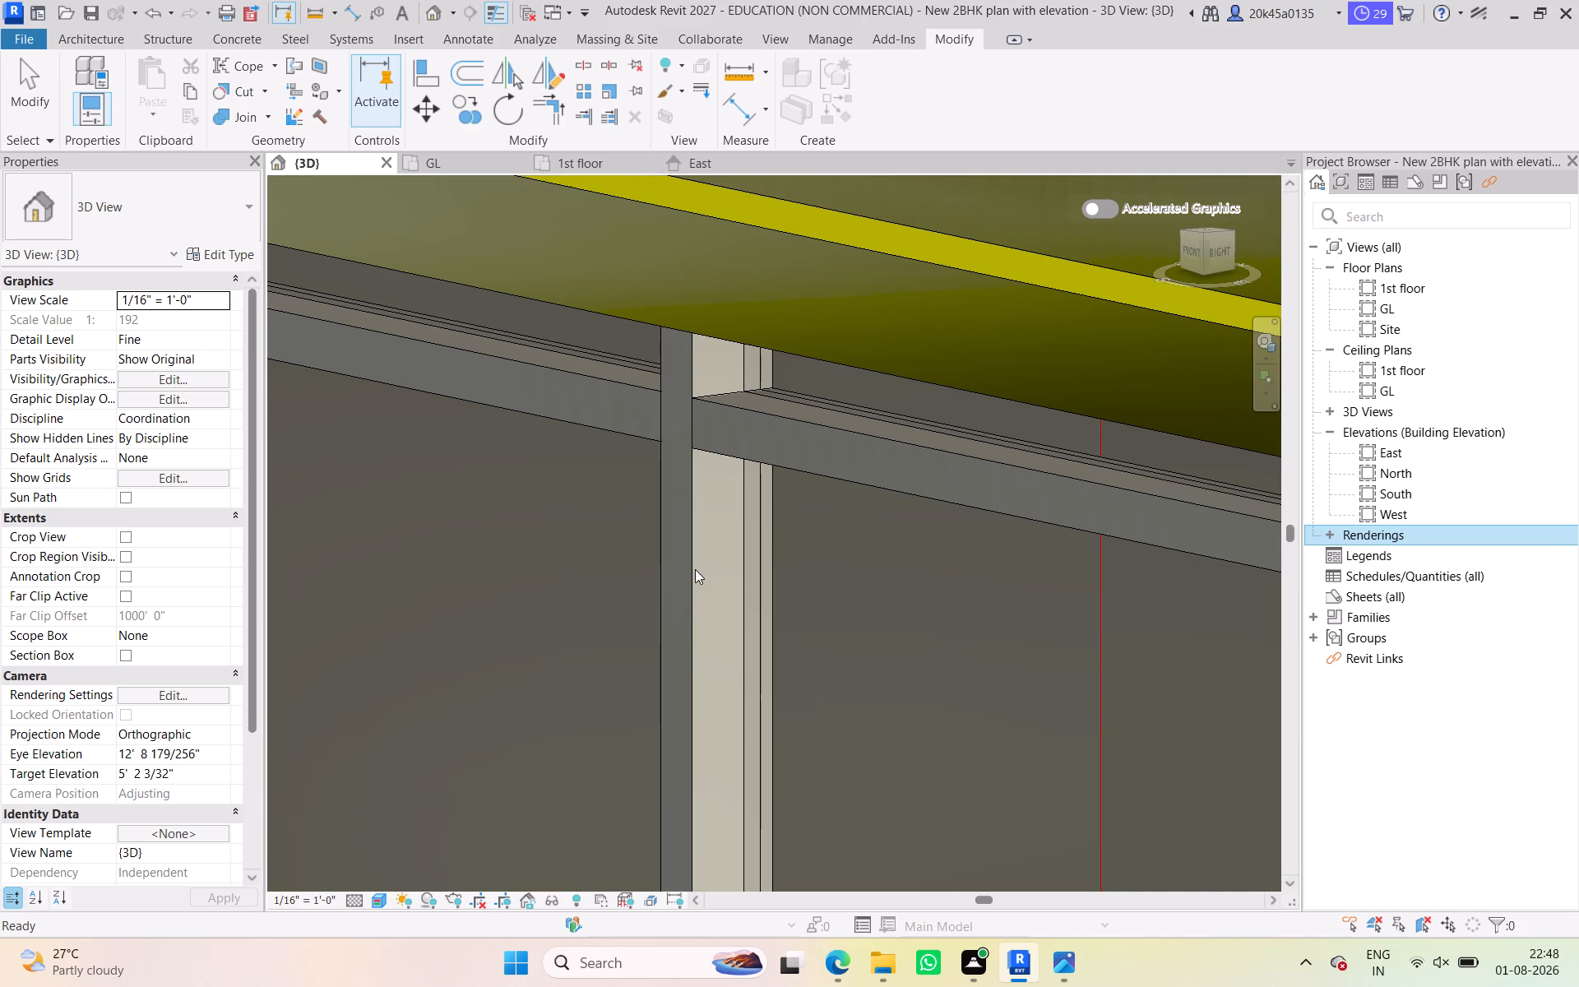
pyautogui.scroll(-10, 695, 569)
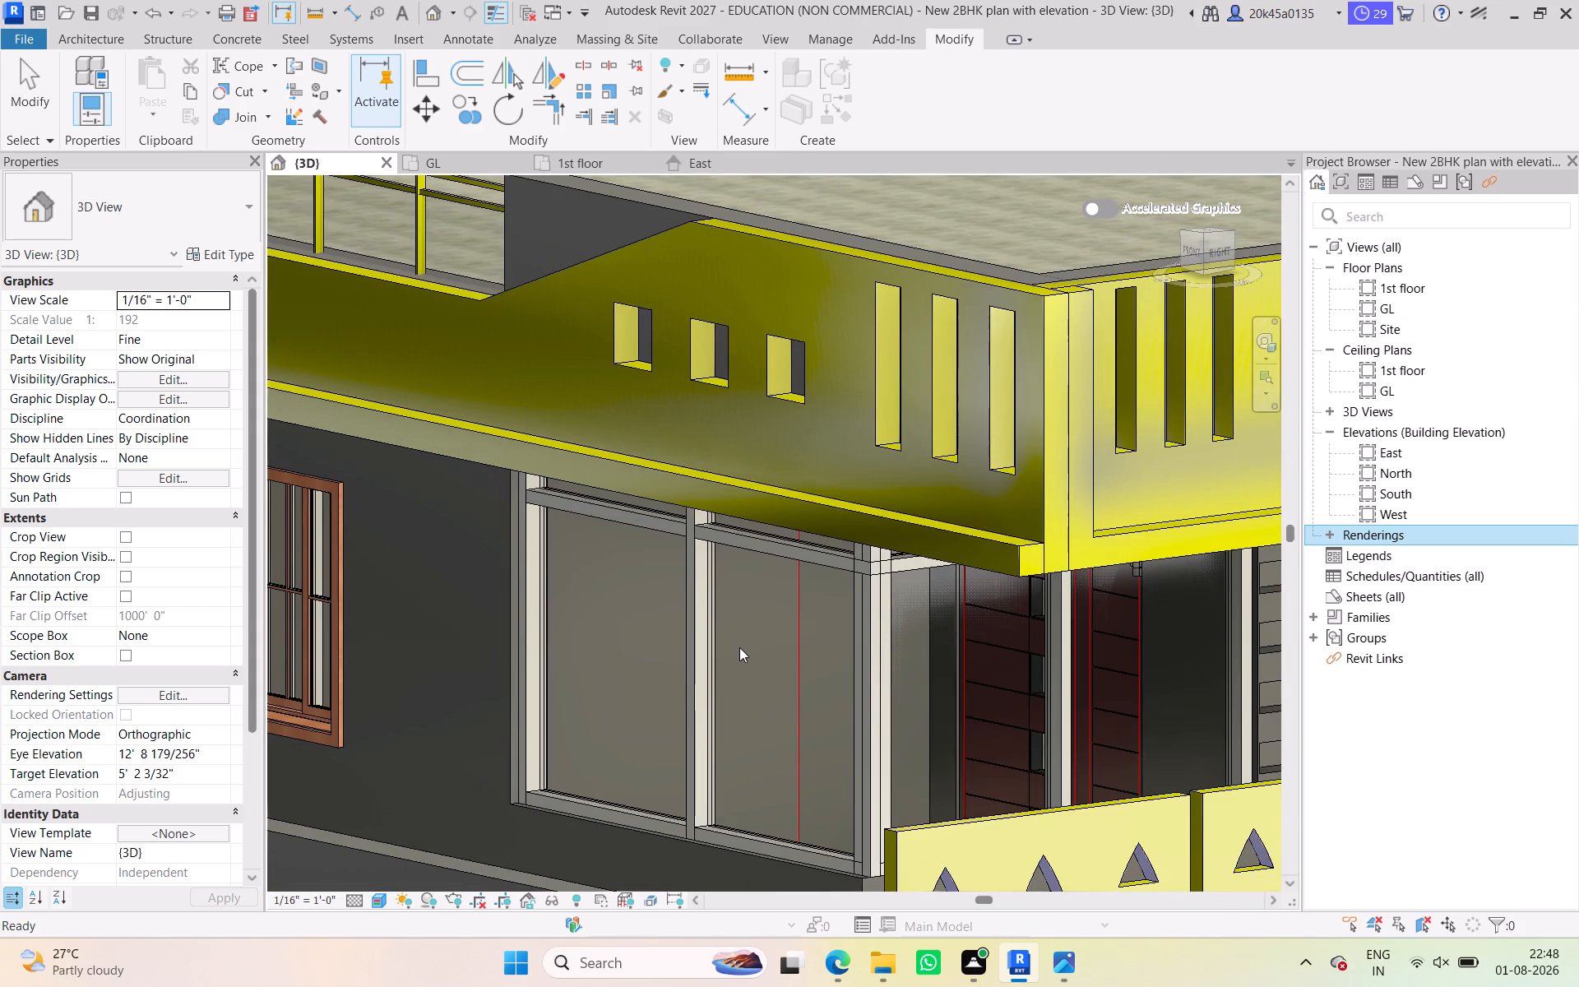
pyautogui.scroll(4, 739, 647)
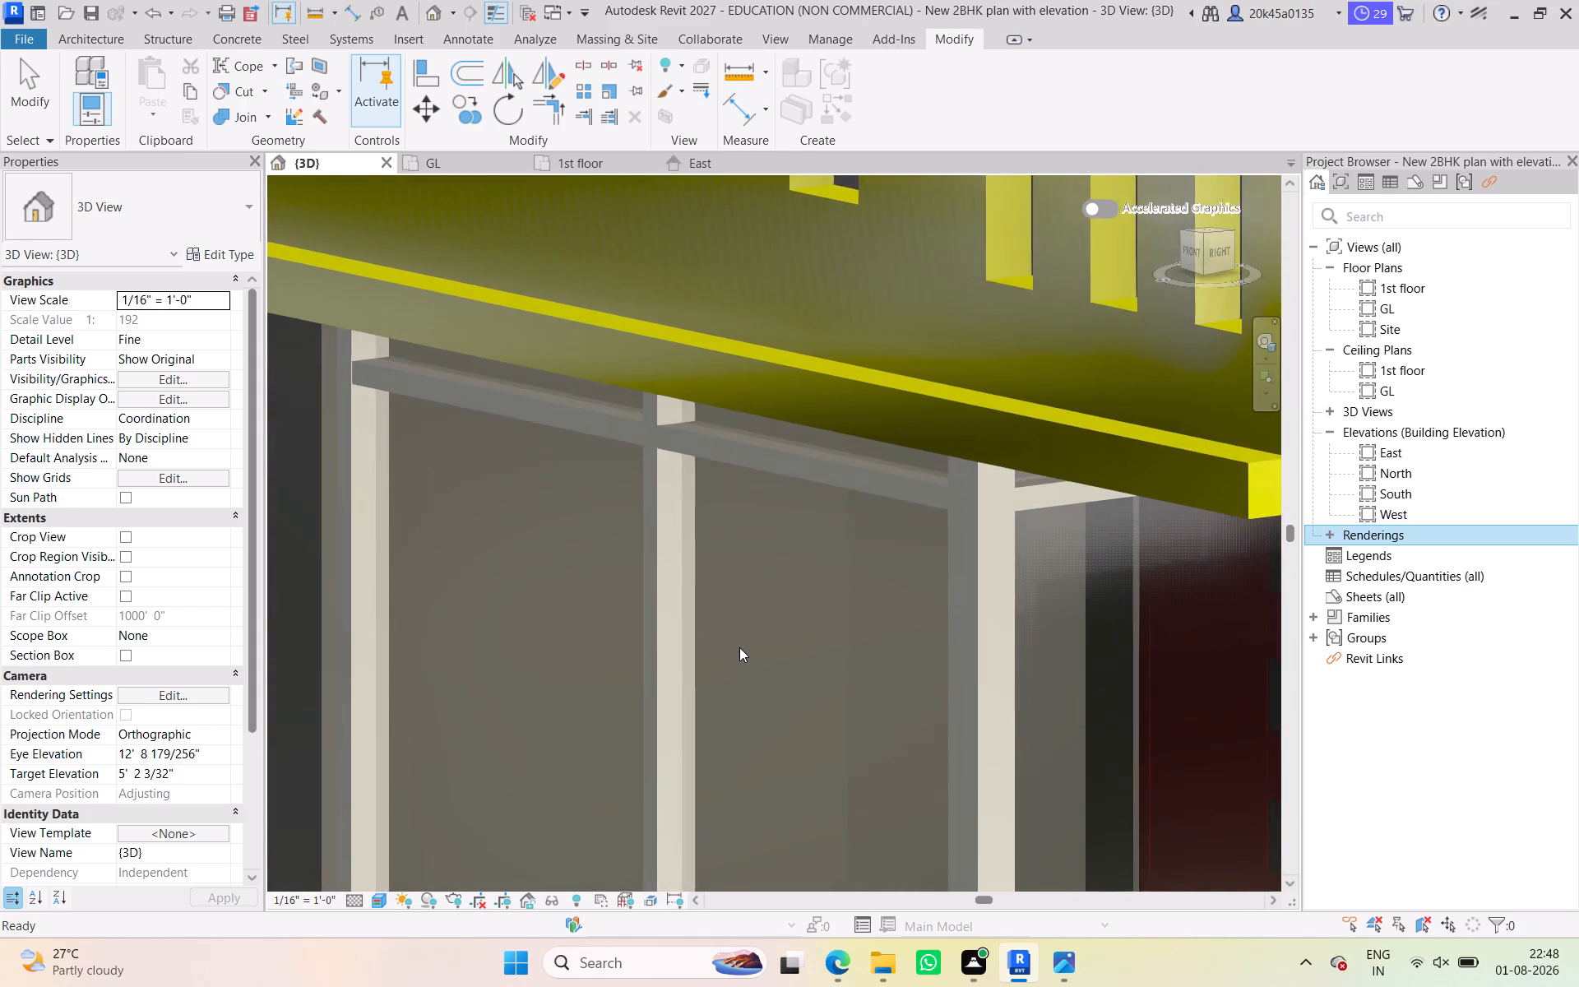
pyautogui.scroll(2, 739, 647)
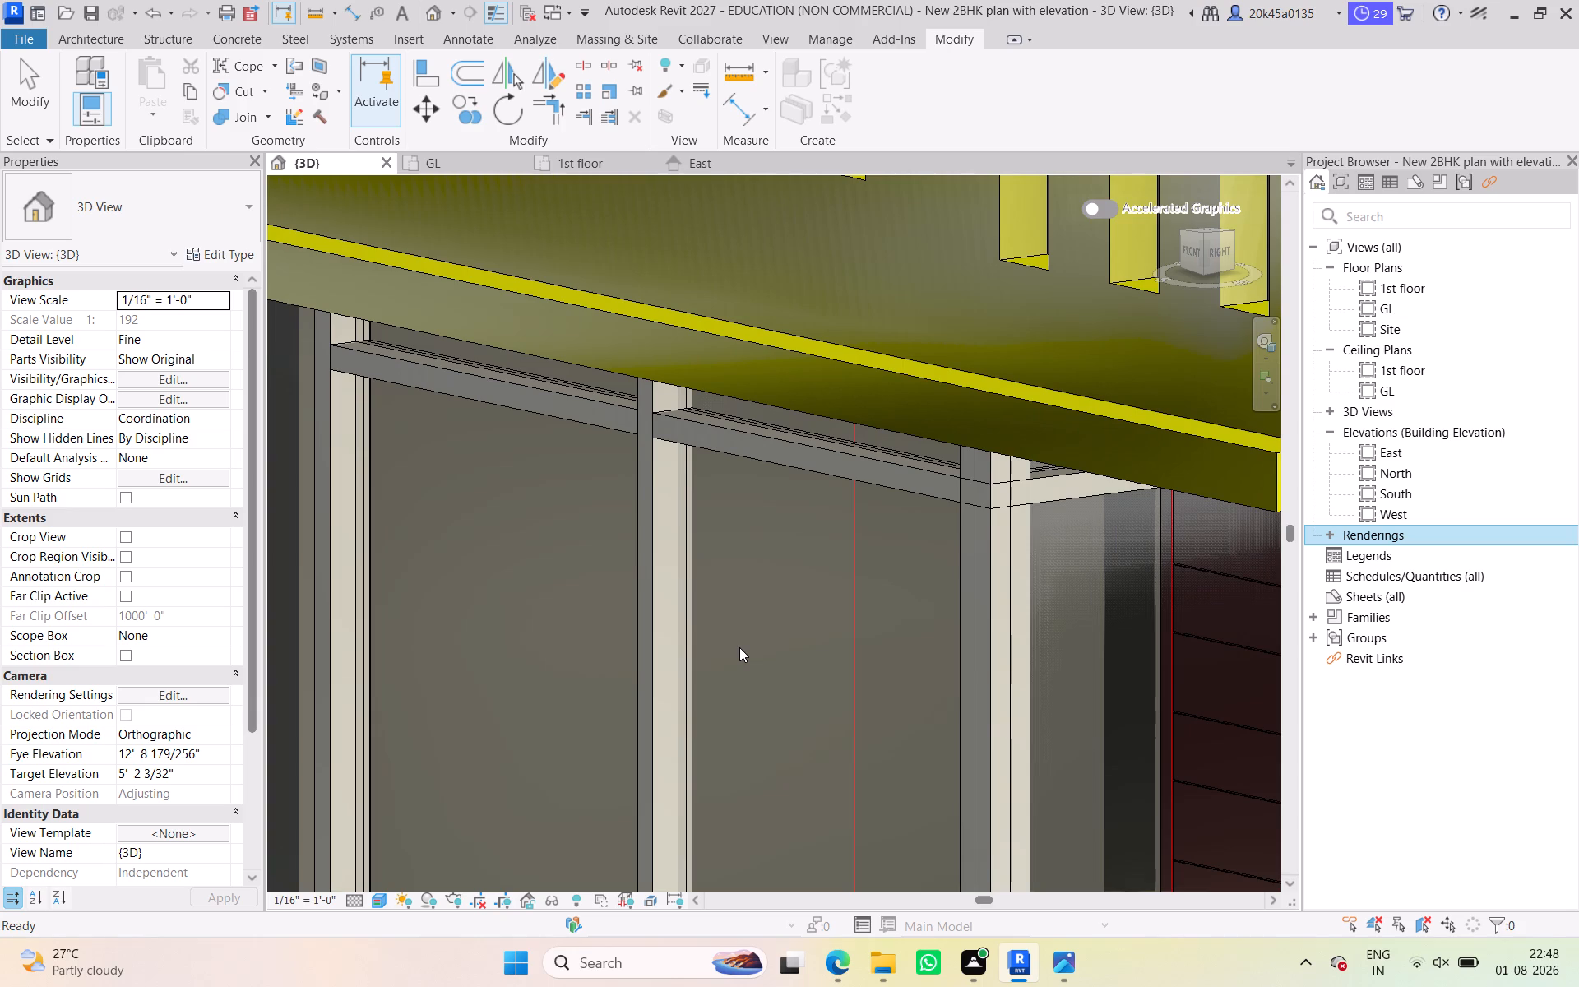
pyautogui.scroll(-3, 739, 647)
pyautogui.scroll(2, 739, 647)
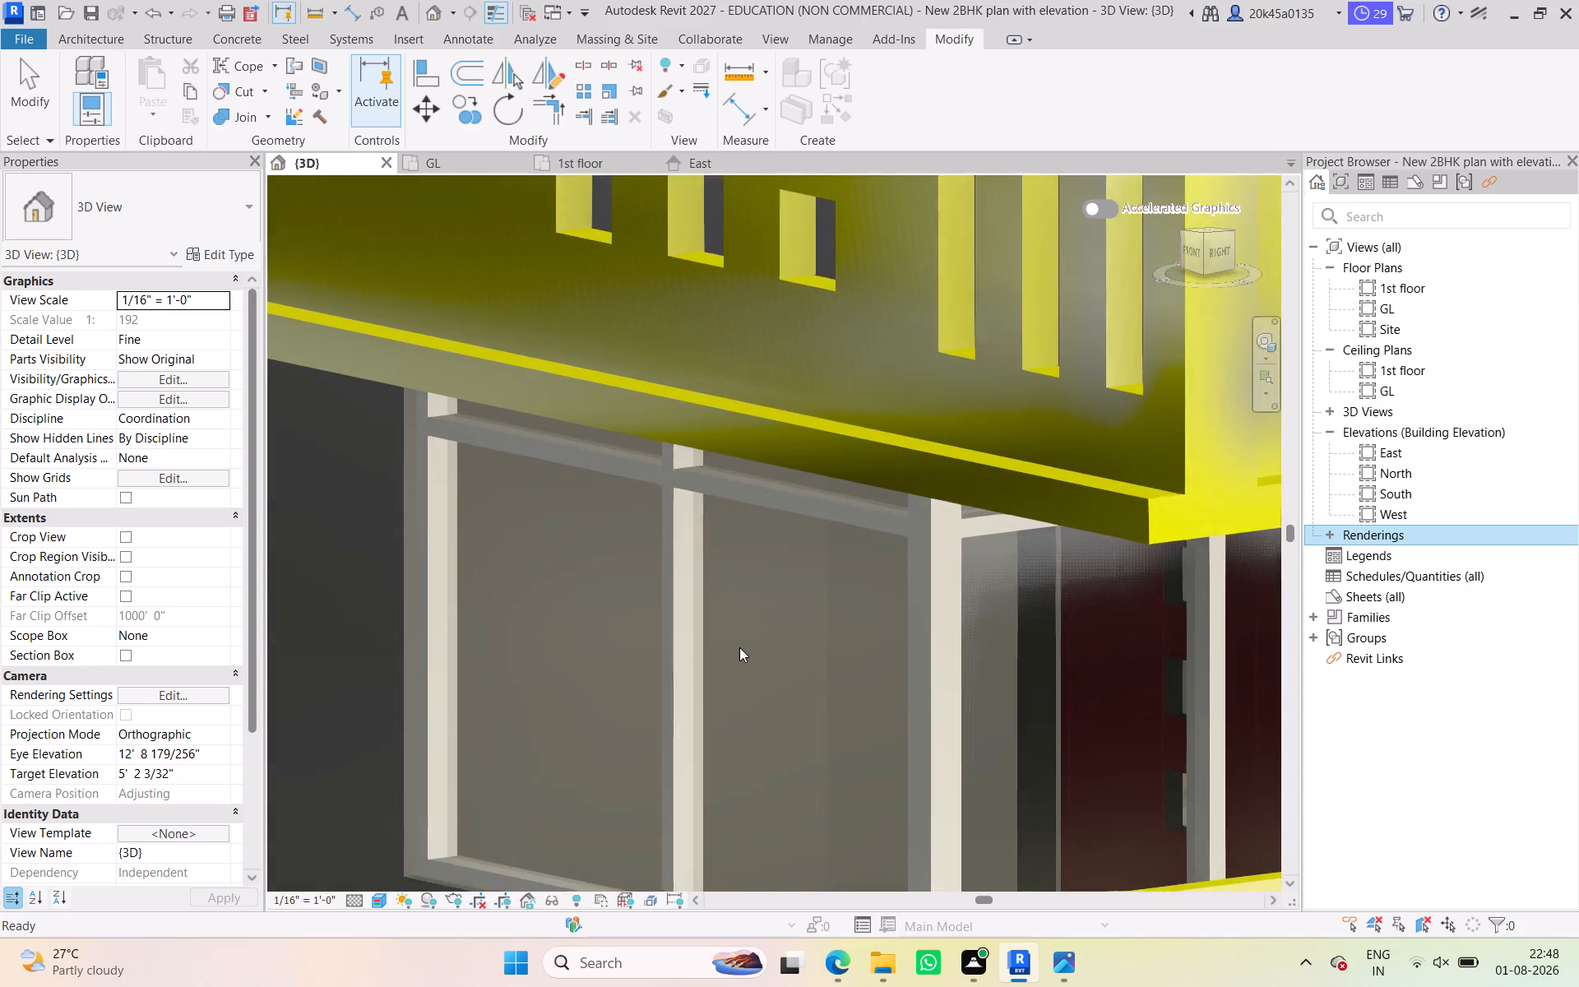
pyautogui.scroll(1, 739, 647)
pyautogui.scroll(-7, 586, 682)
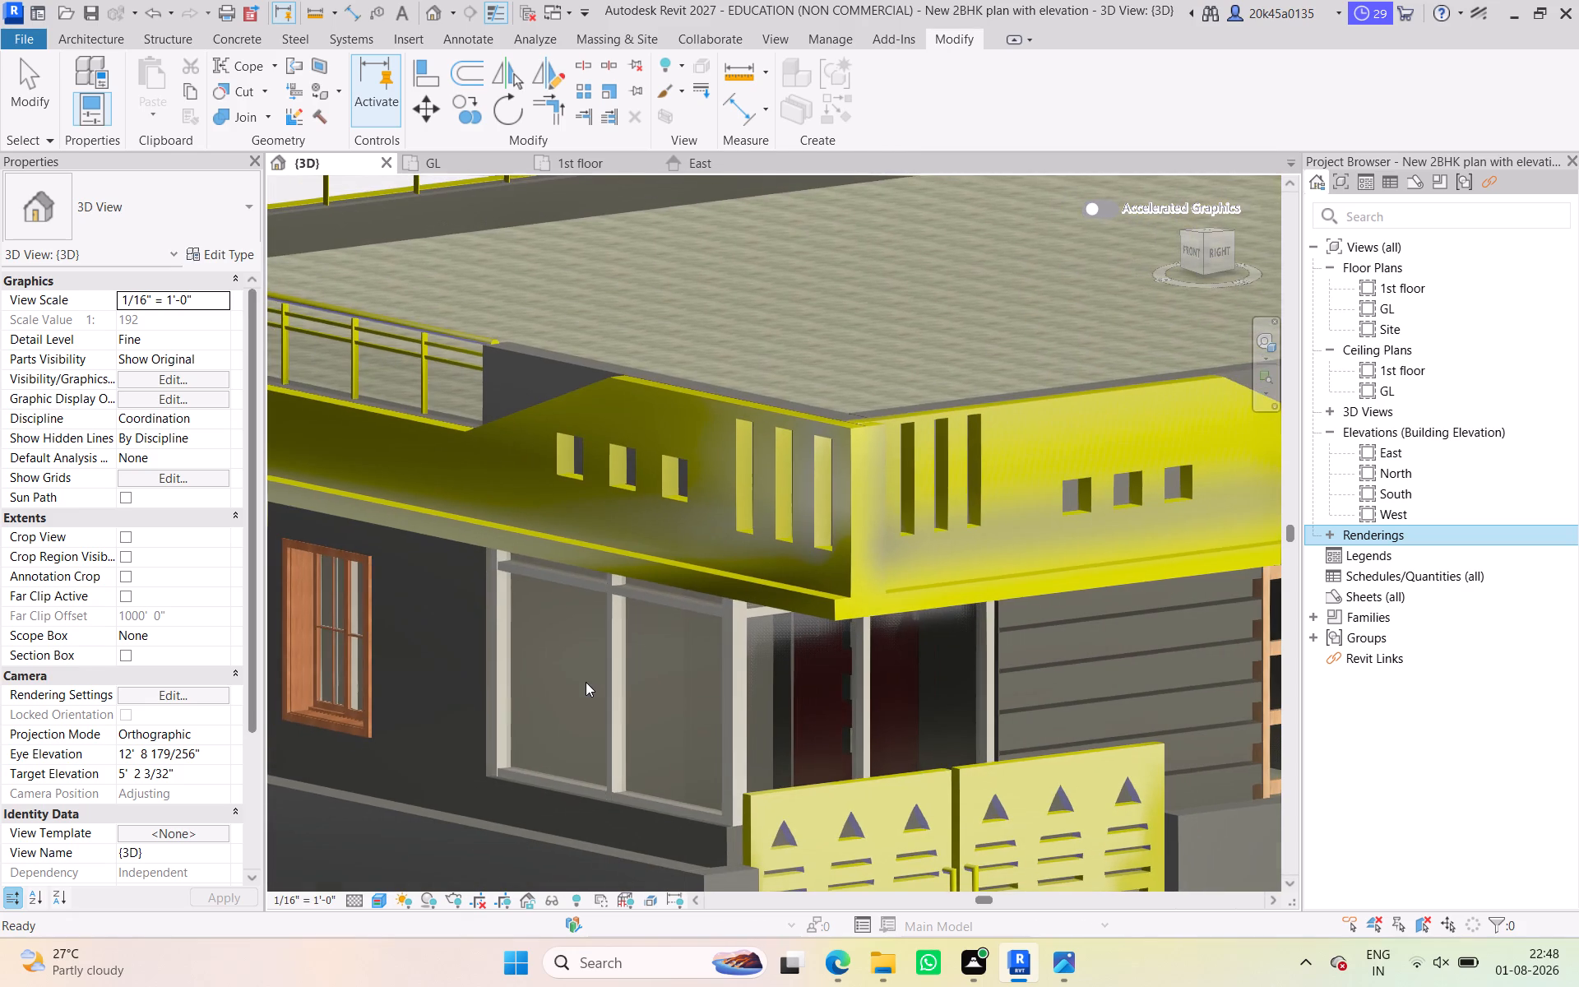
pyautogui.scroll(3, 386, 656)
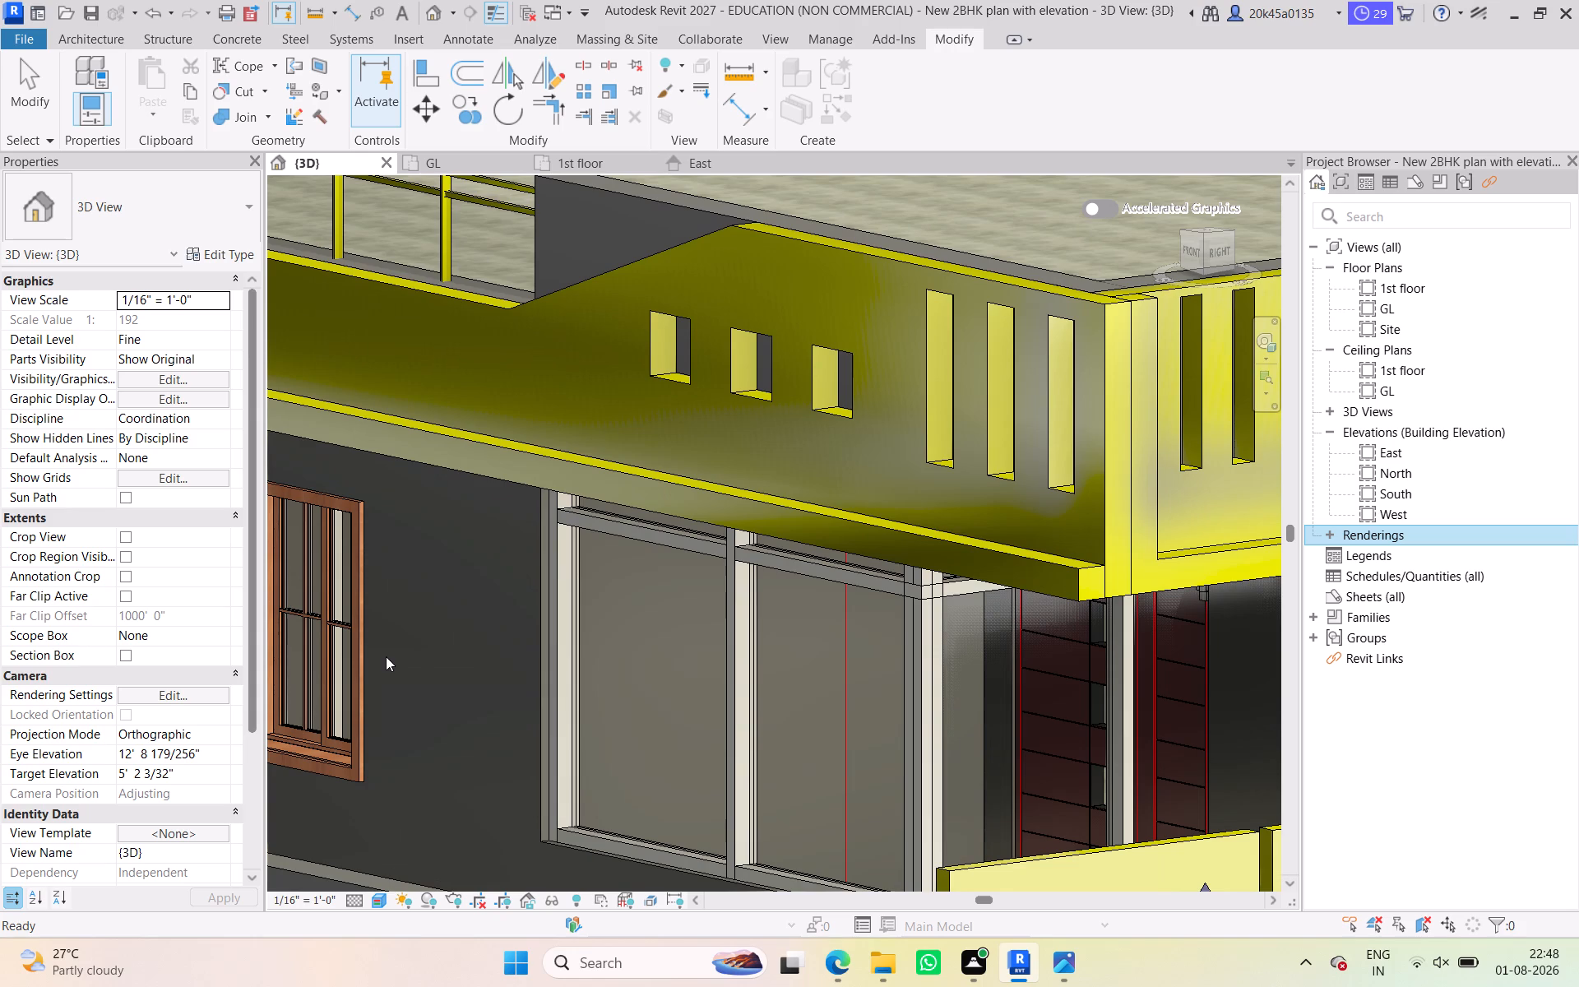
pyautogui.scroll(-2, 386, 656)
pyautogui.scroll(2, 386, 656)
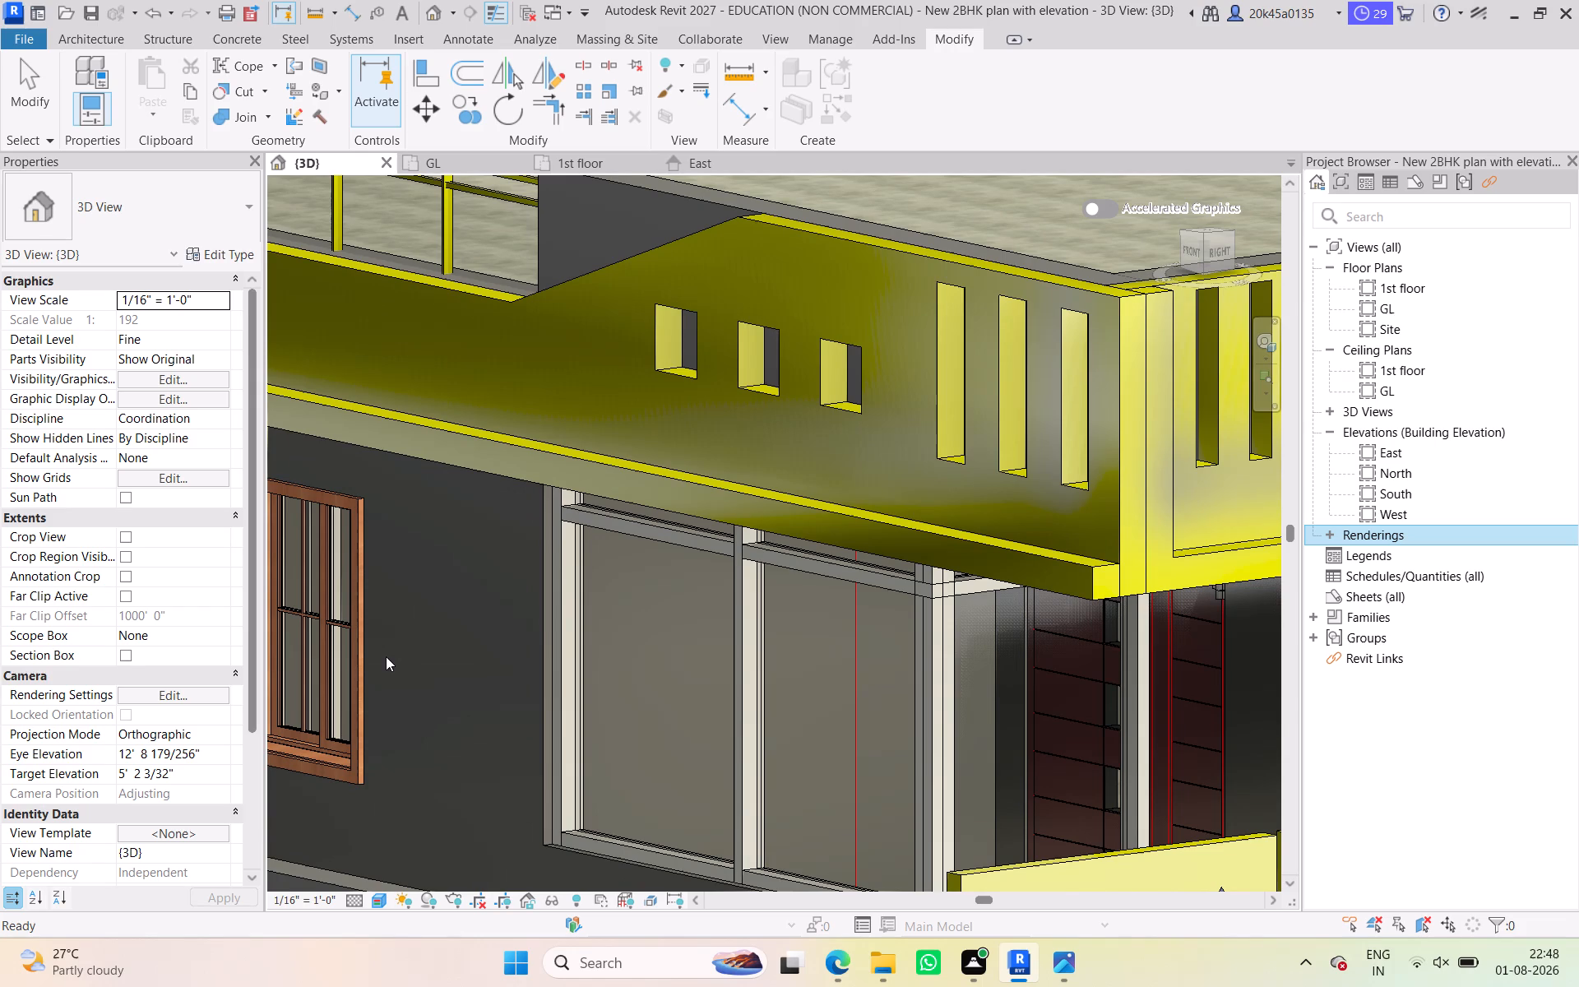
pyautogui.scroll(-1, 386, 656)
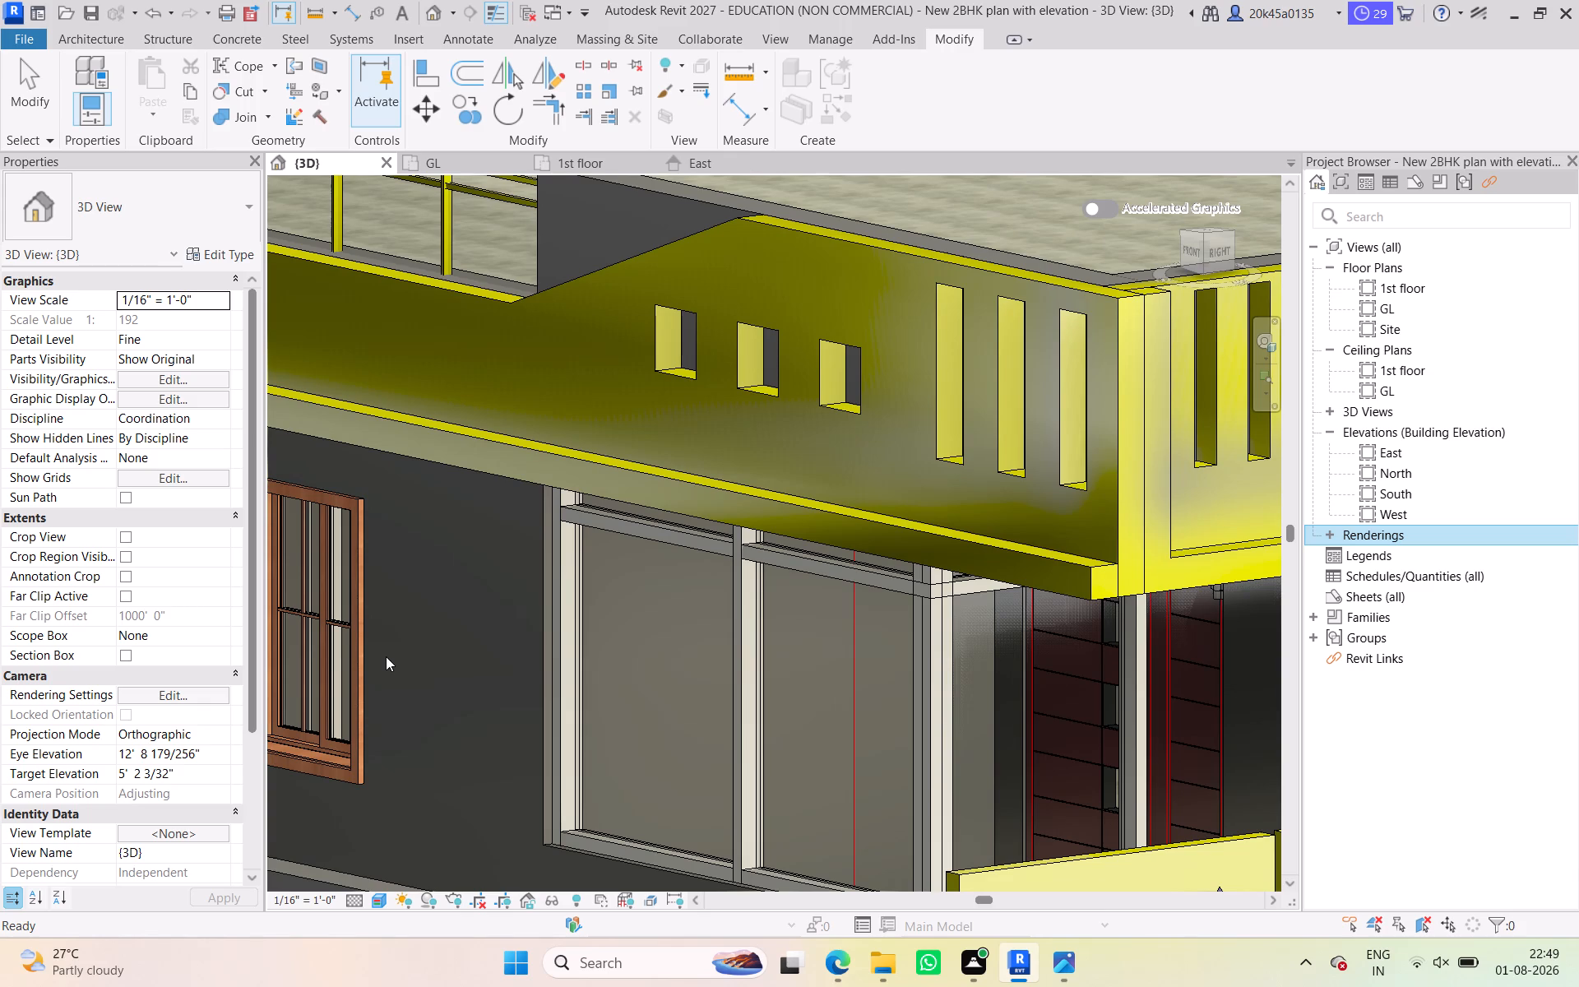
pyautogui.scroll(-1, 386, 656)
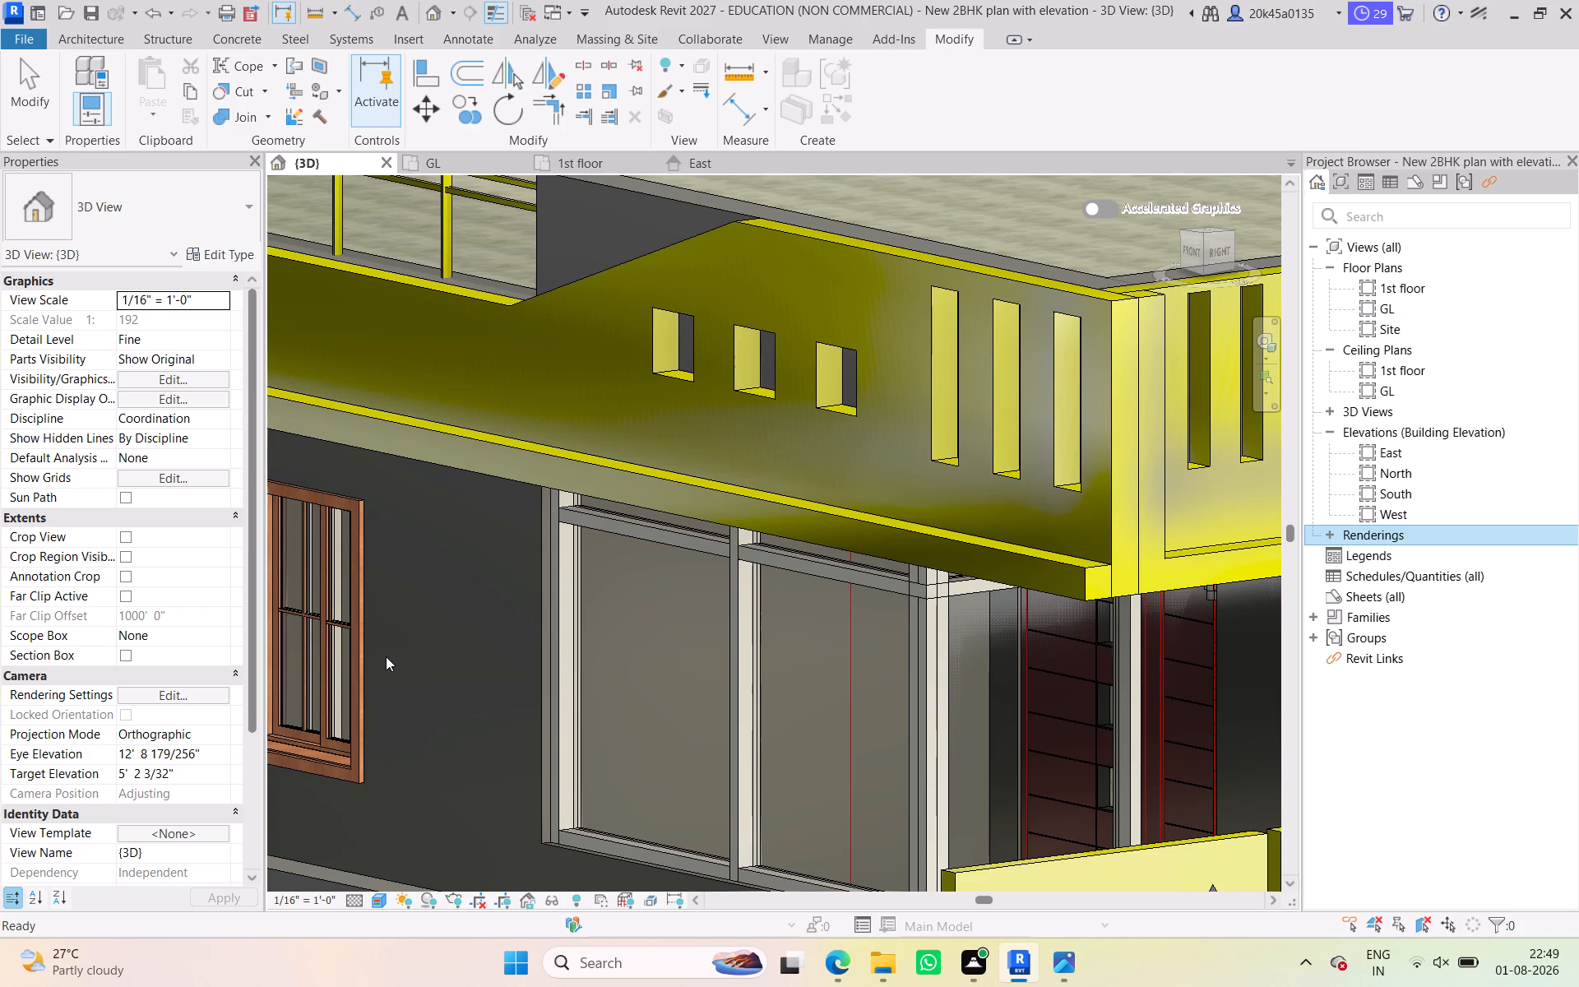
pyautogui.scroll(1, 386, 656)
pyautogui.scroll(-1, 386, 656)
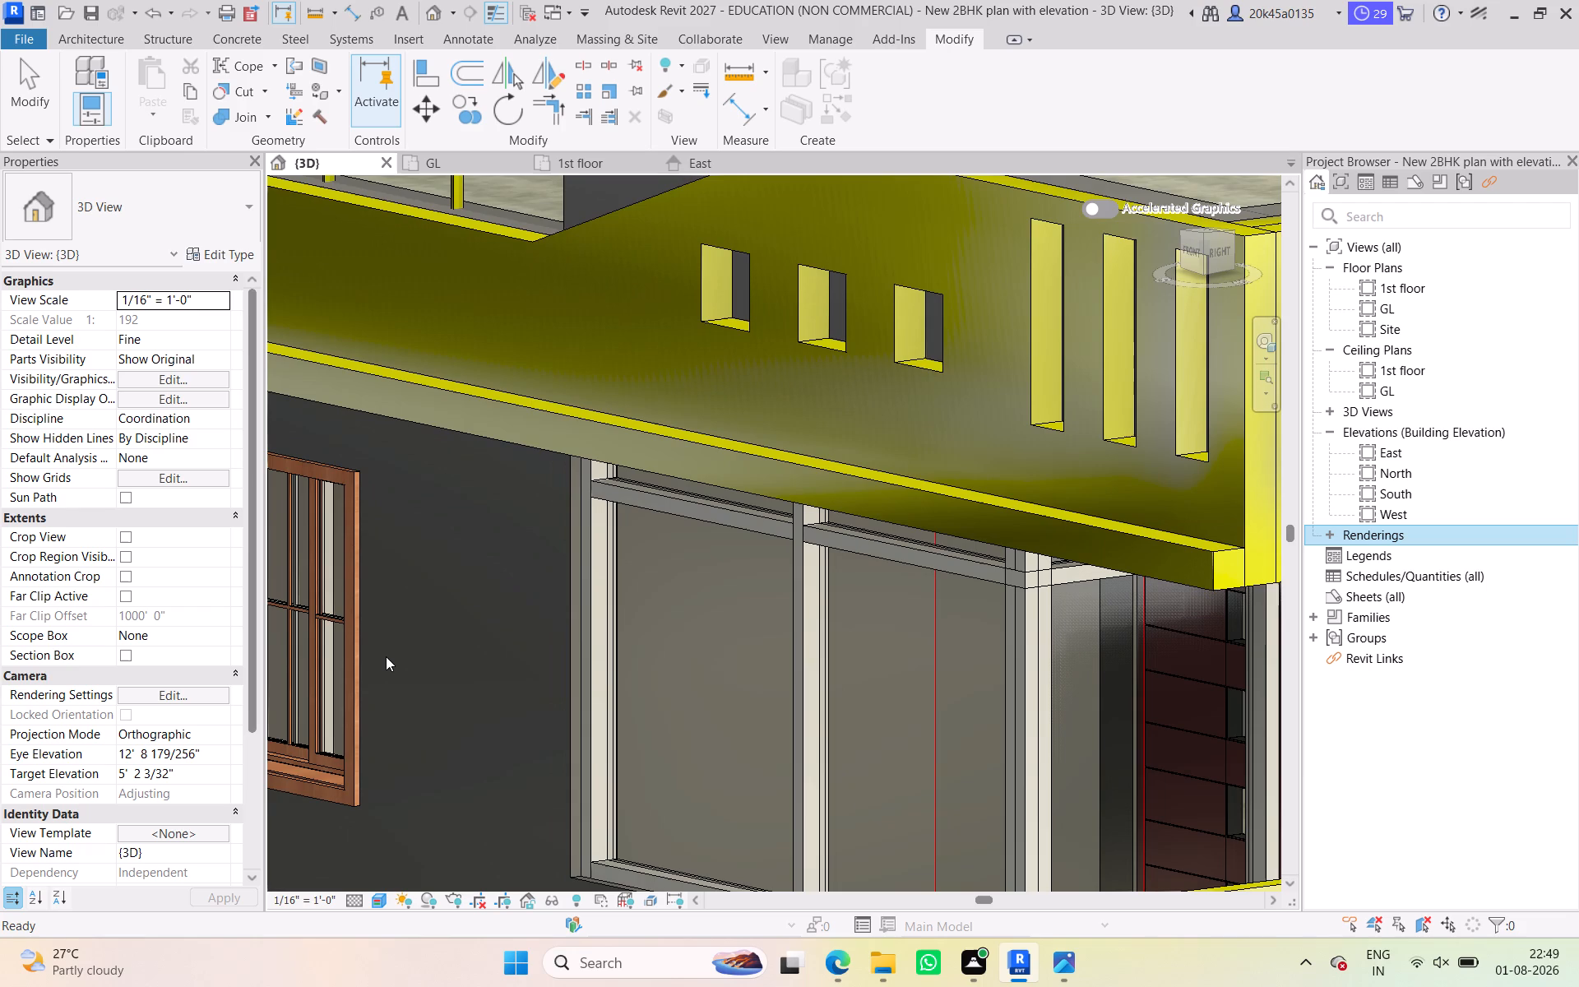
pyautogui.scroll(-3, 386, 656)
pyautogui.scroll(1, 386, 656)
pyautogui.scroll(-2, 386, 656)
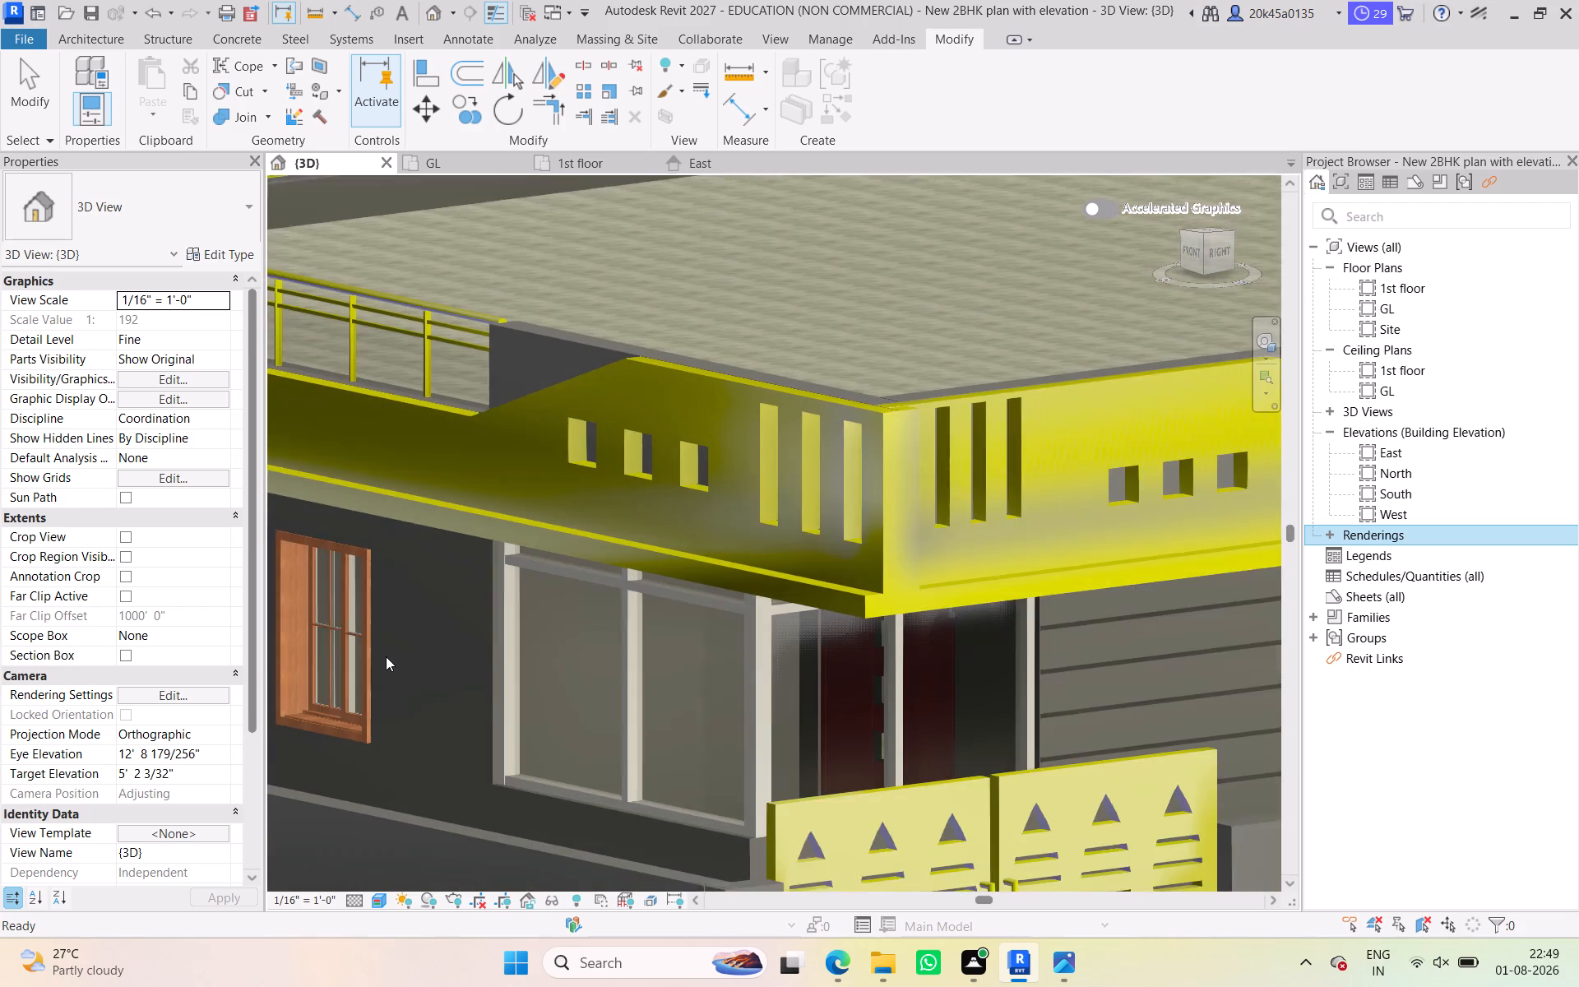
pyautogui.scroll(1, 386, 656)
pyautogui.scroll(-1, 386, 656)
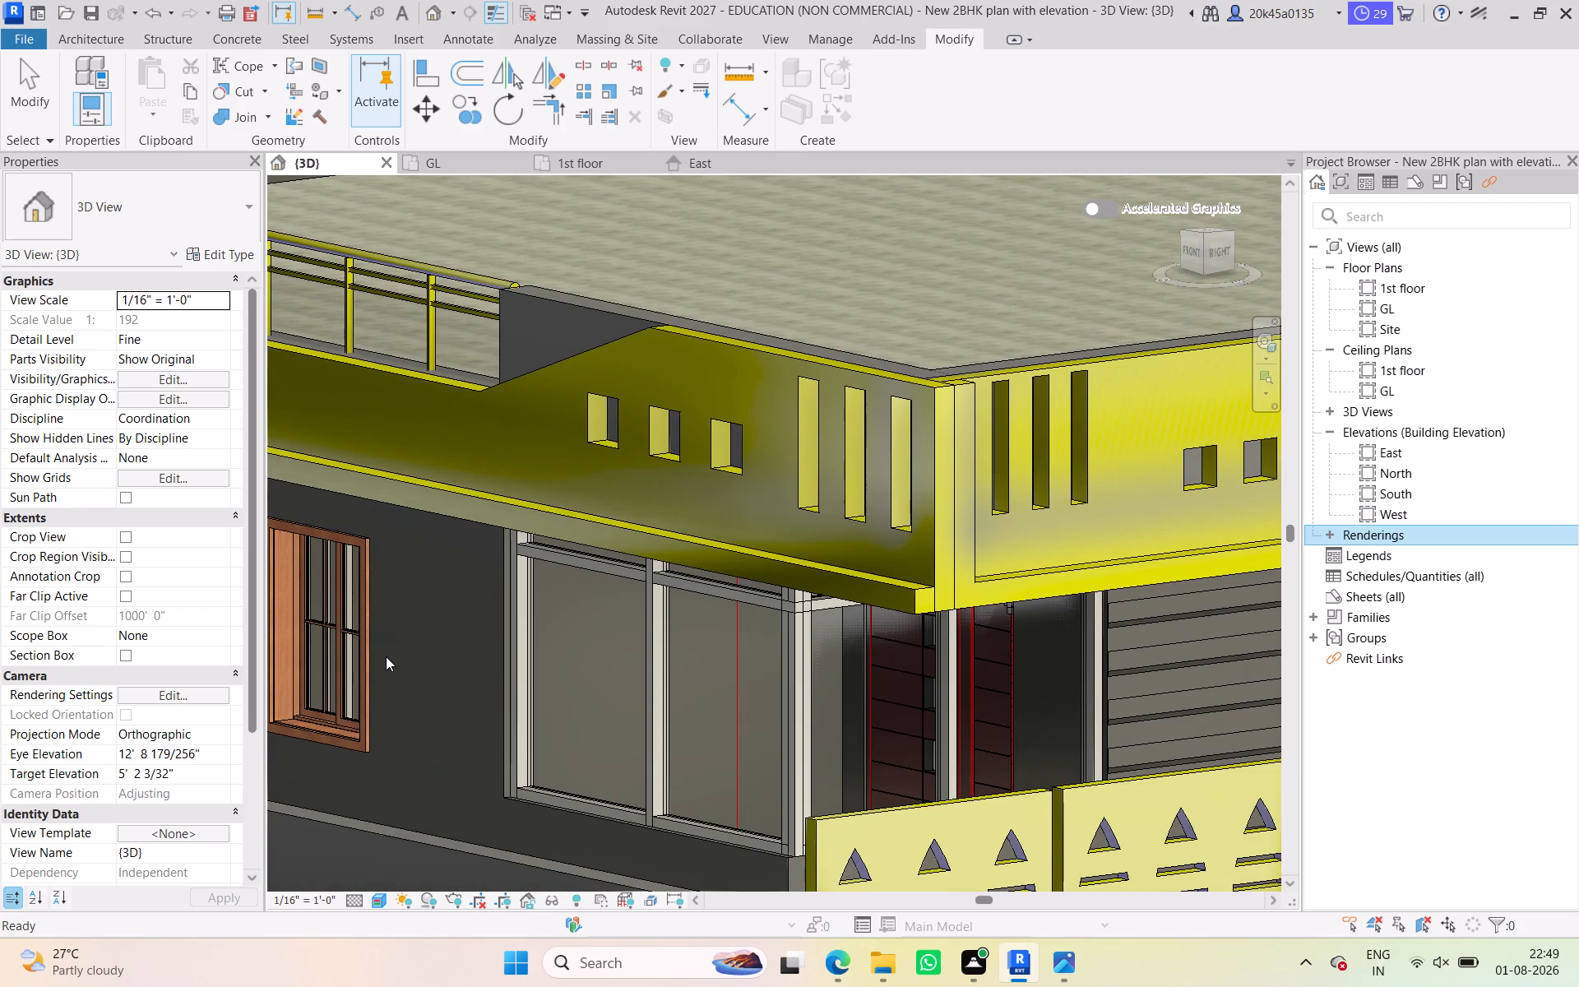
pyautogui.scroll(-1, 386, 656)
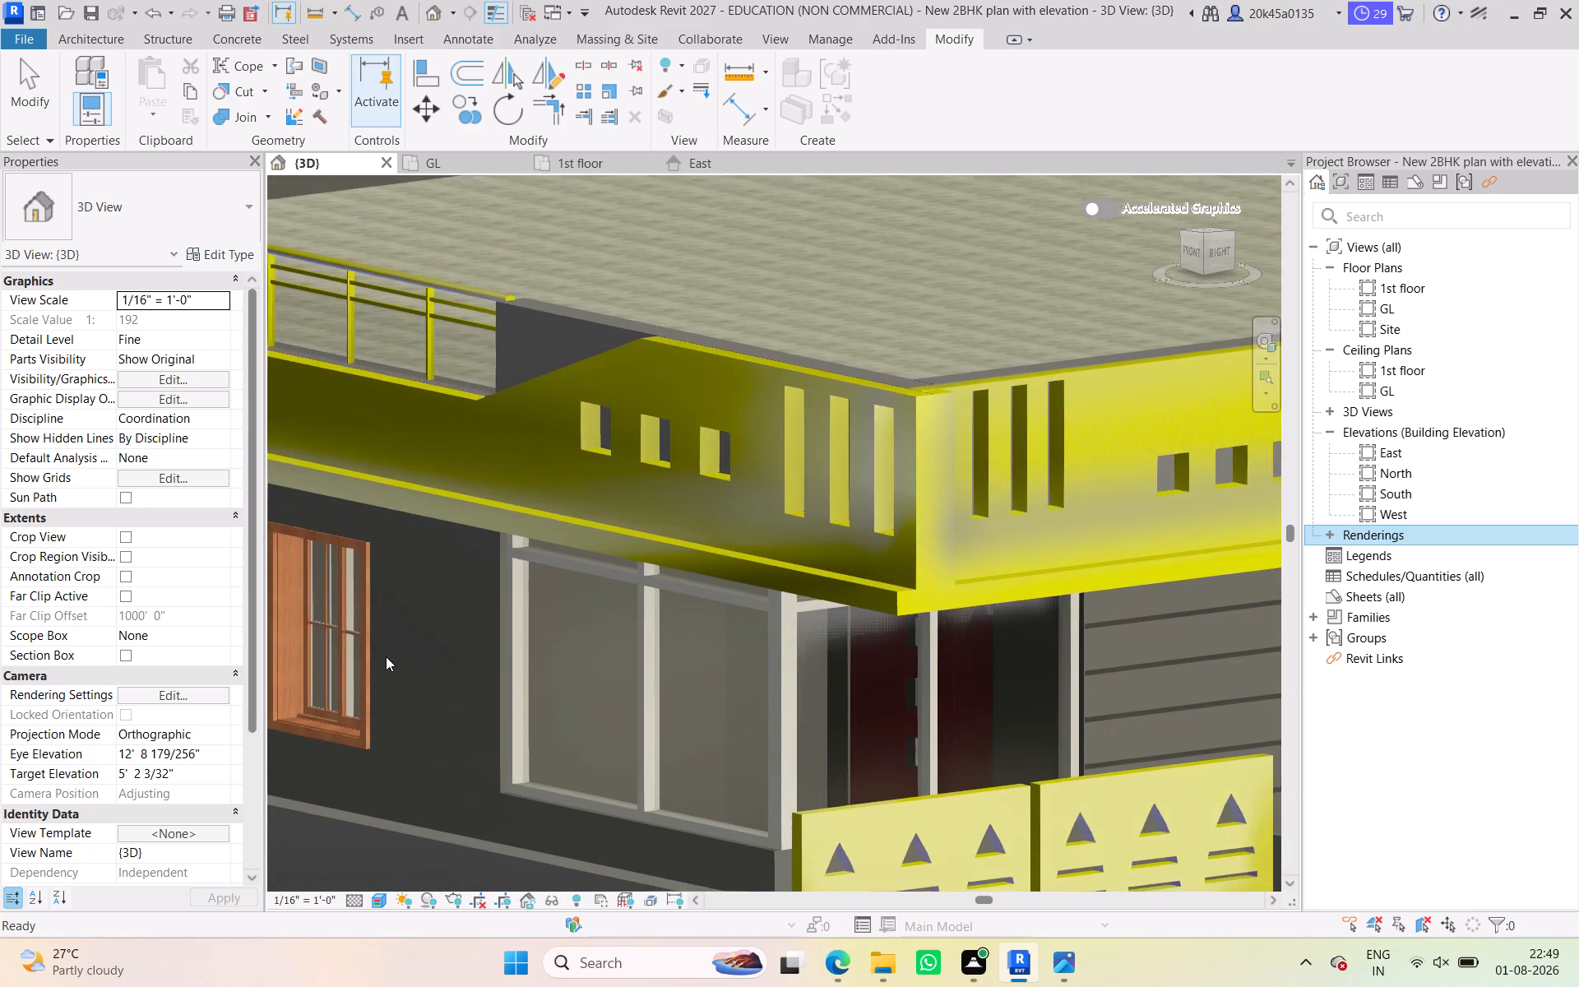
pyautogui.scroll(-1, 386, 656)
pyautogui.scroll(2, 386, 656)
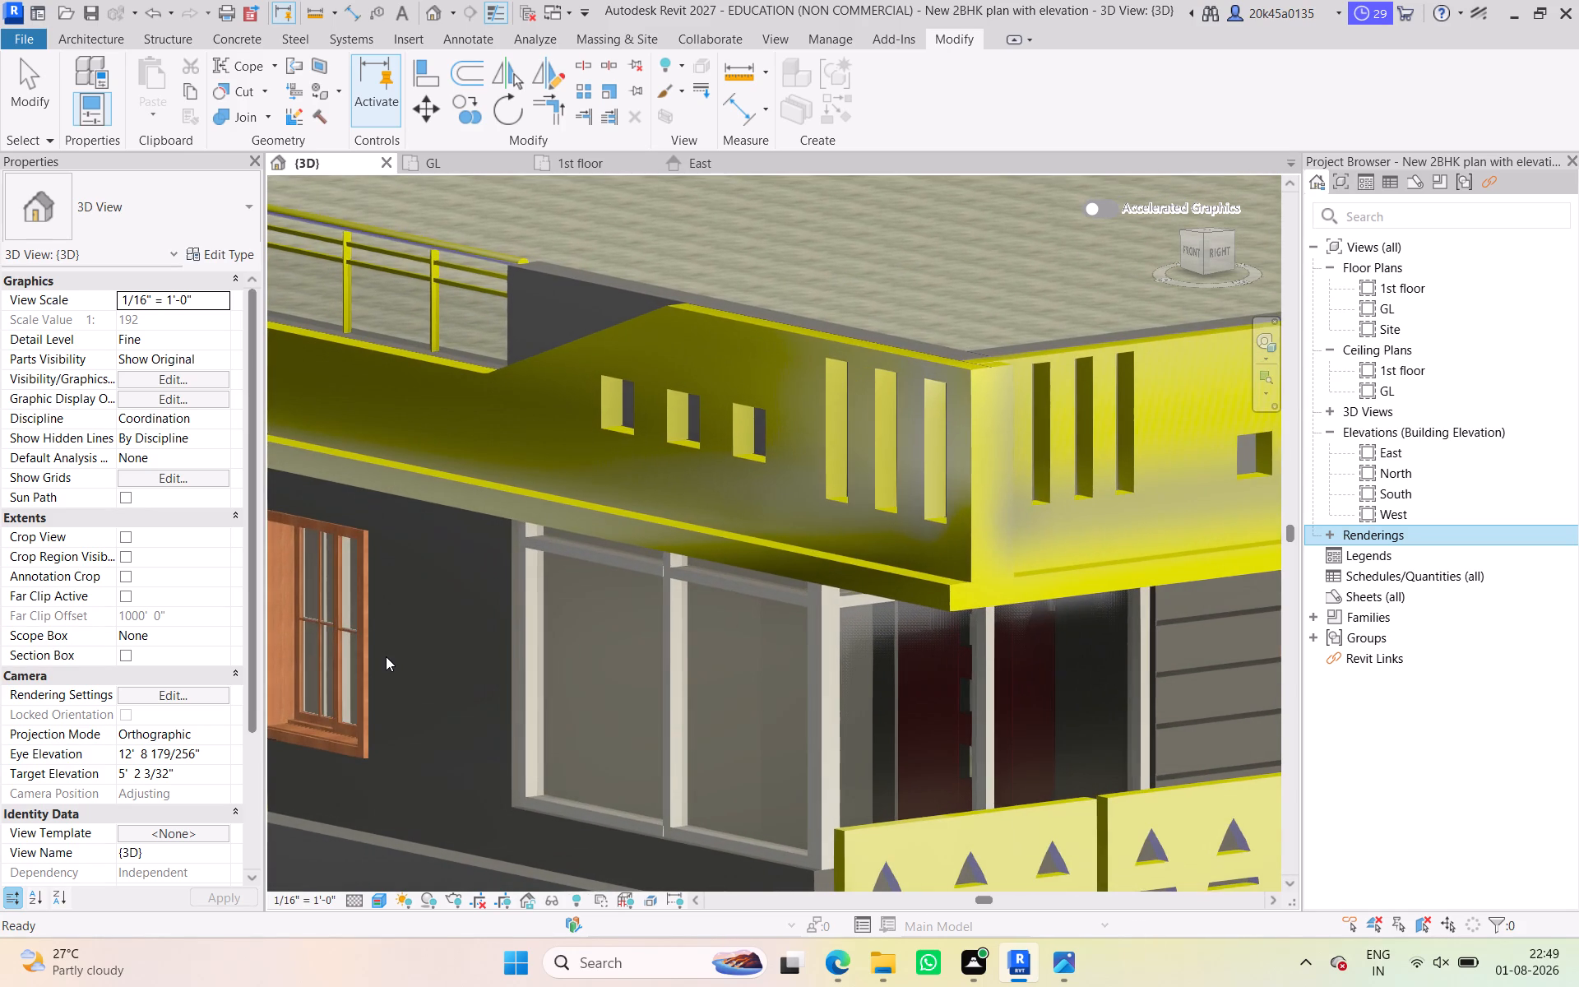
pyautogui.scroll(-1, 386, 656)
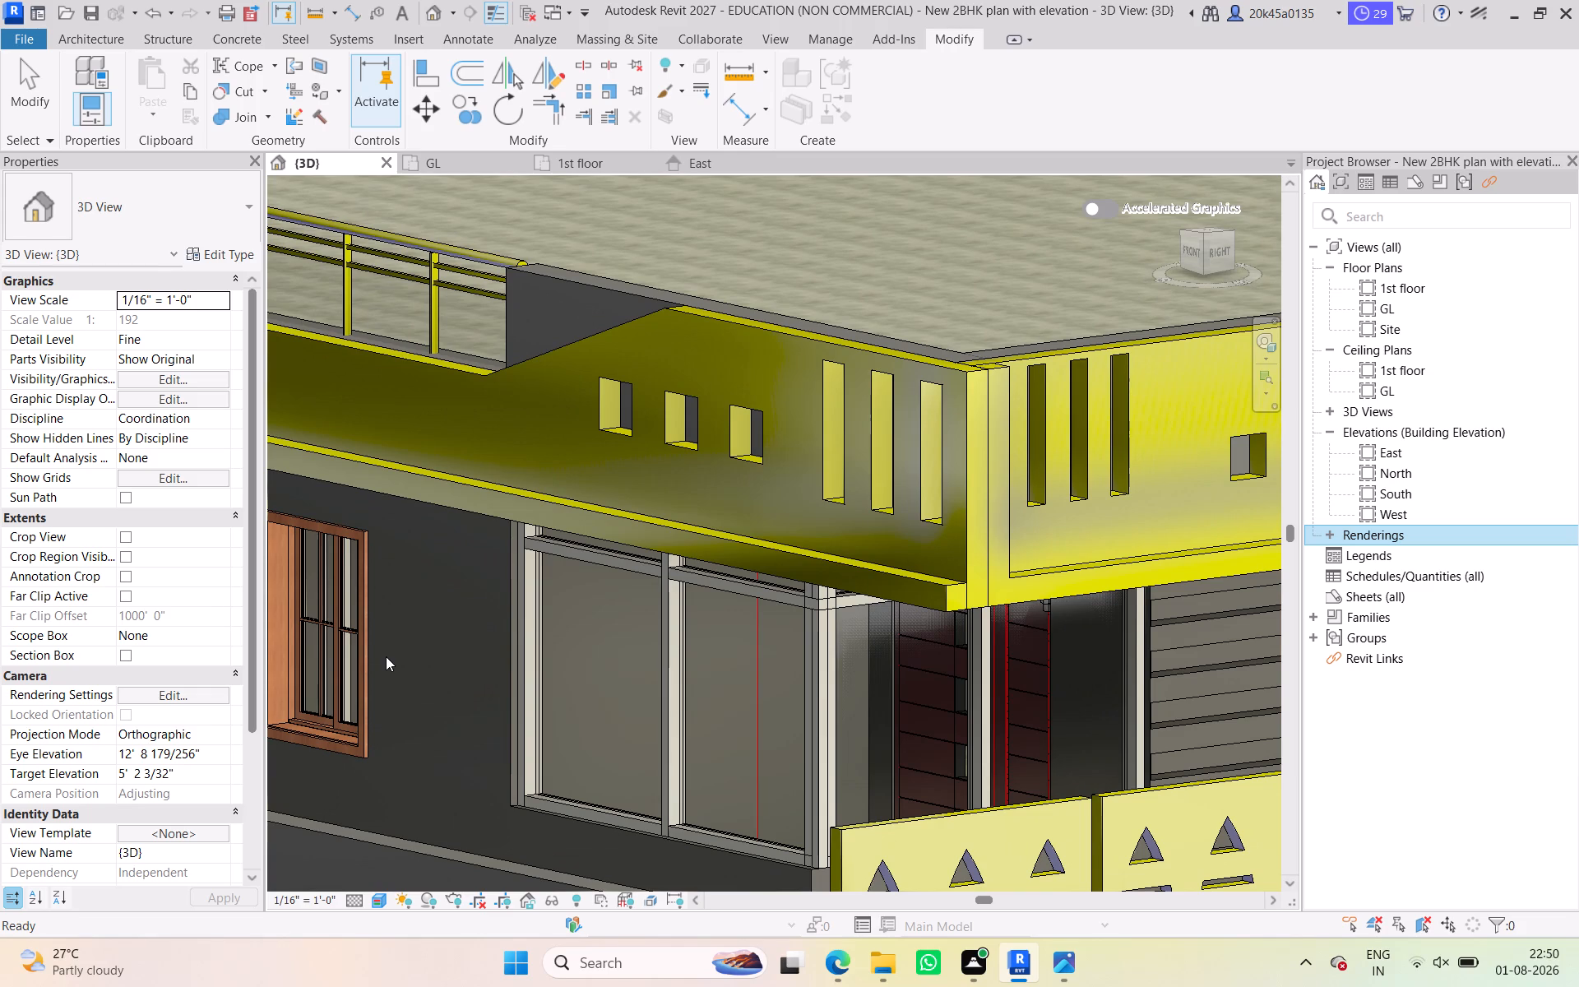
# Examine the curtain wall window below the corner parapet in the 3D view, including its bottom frame beside the gate.
pyautogui.scroll(-2, 386, 656)
pyautogui.scroll(1, 386, 656)
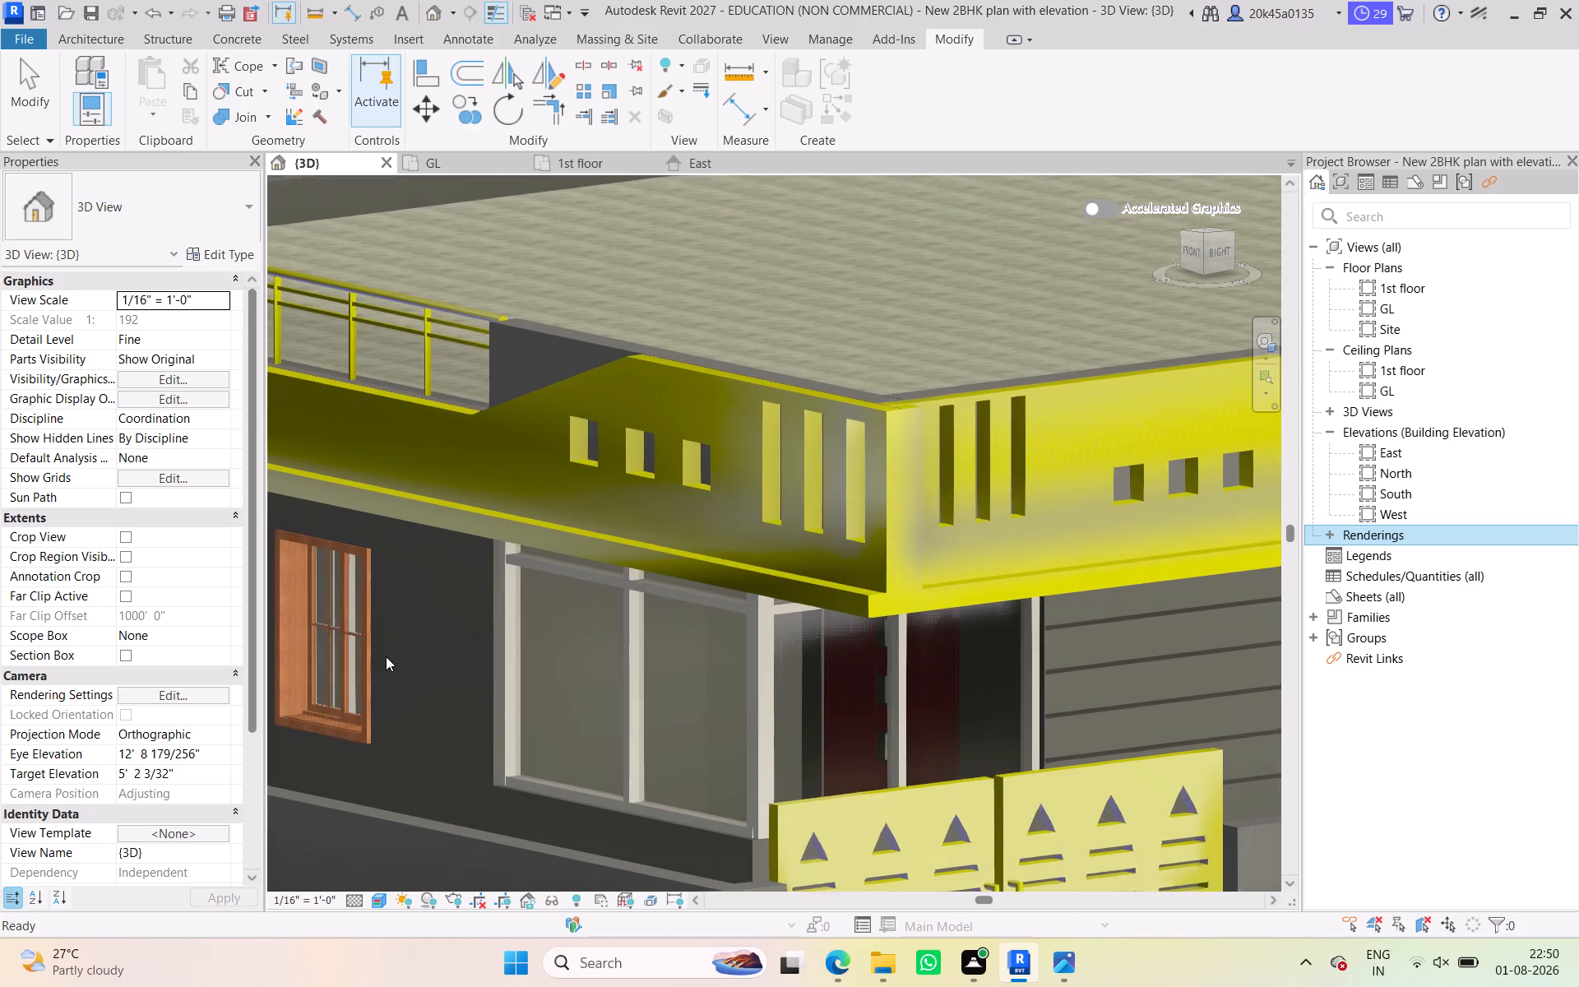
pyautogui.scroll(1, 386, 656)
pyautogui.scroll(-3, 386, 656)
pyautogui.scroll(3, 386, 656)
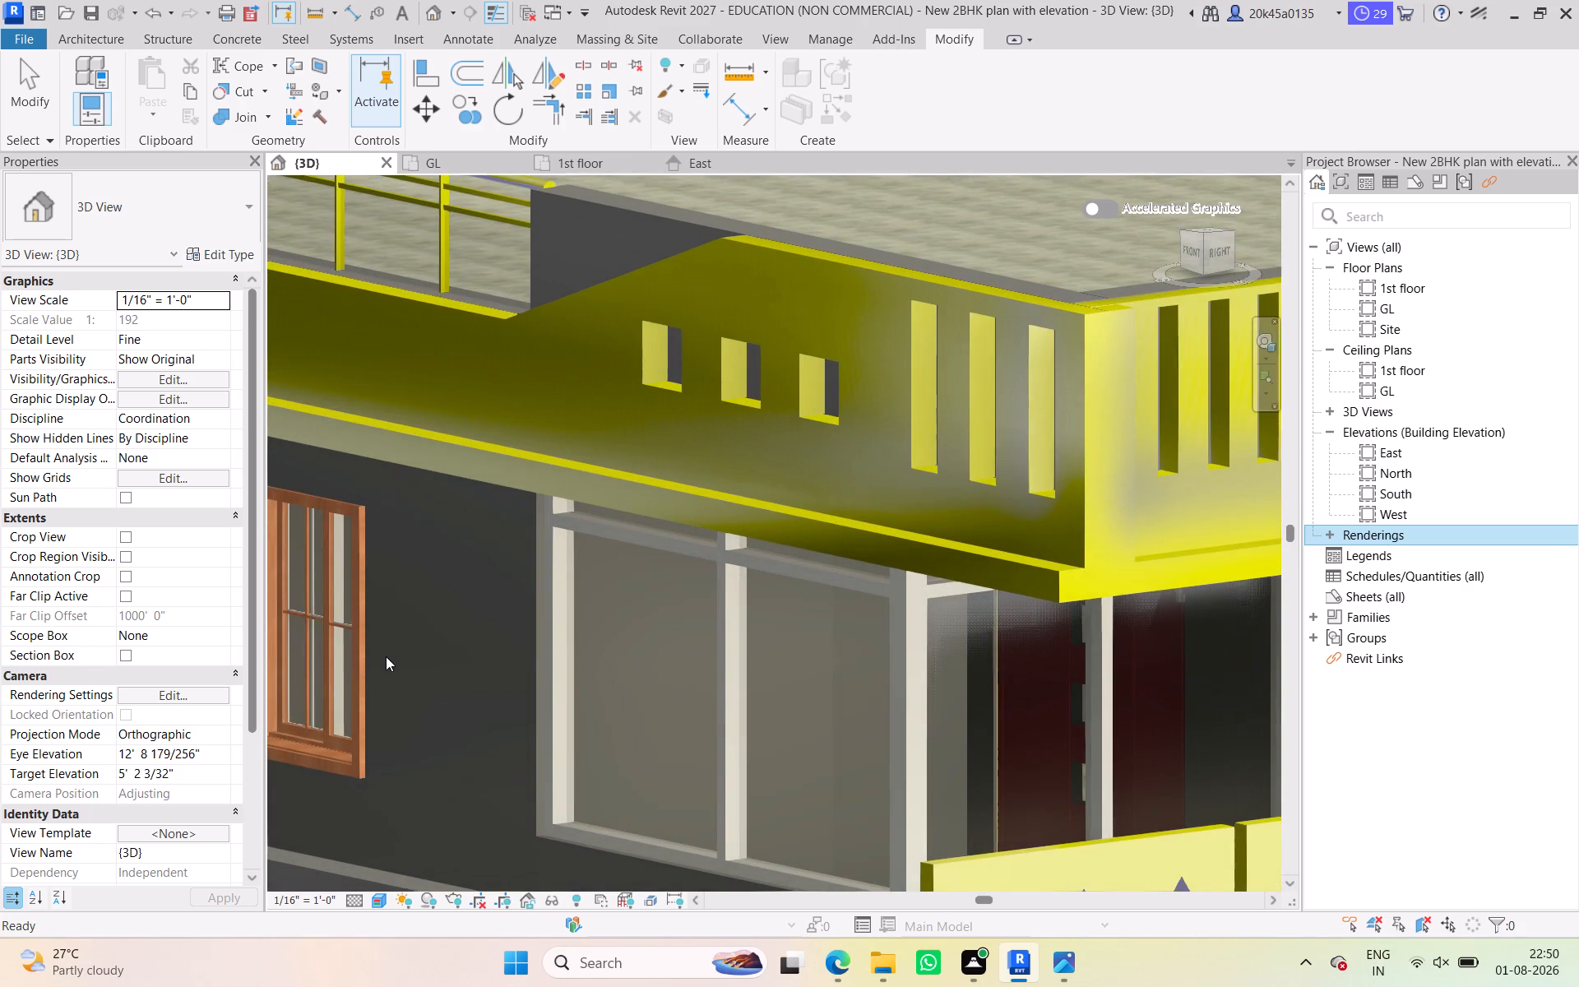
pyautogui.scroll(1, 386, 656)
pyautogui.scroll(-1, 534, 811)
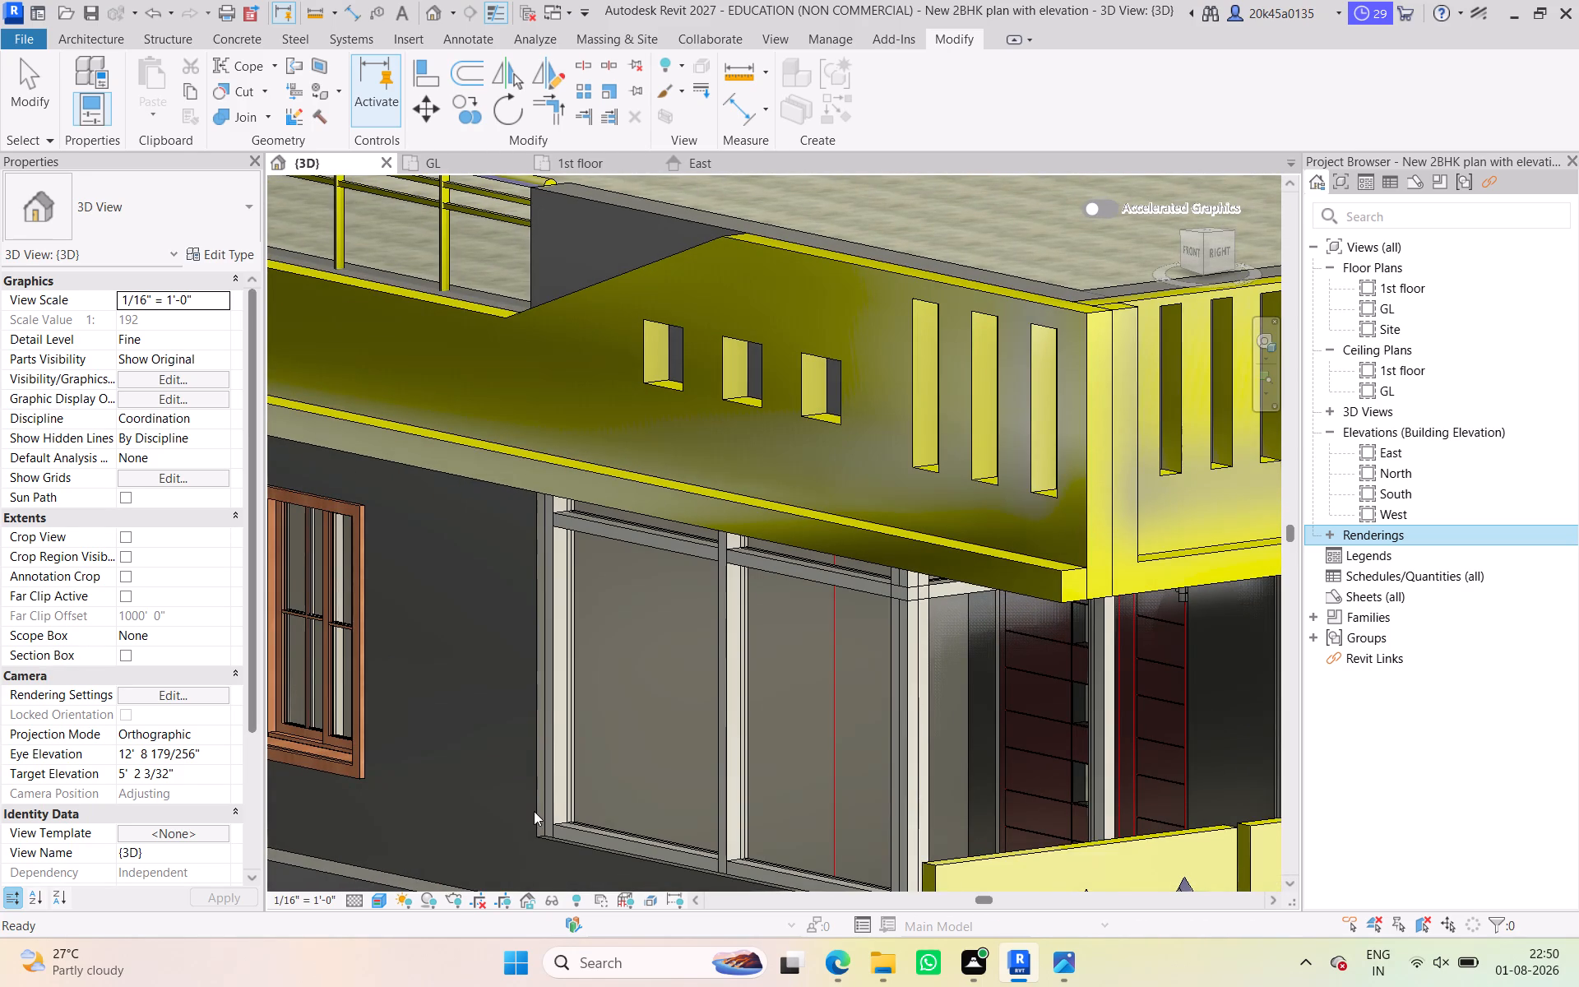
pyautogui.scroll(-2, 534, 811)
pyautogui.scroll(-6, 561, 722)
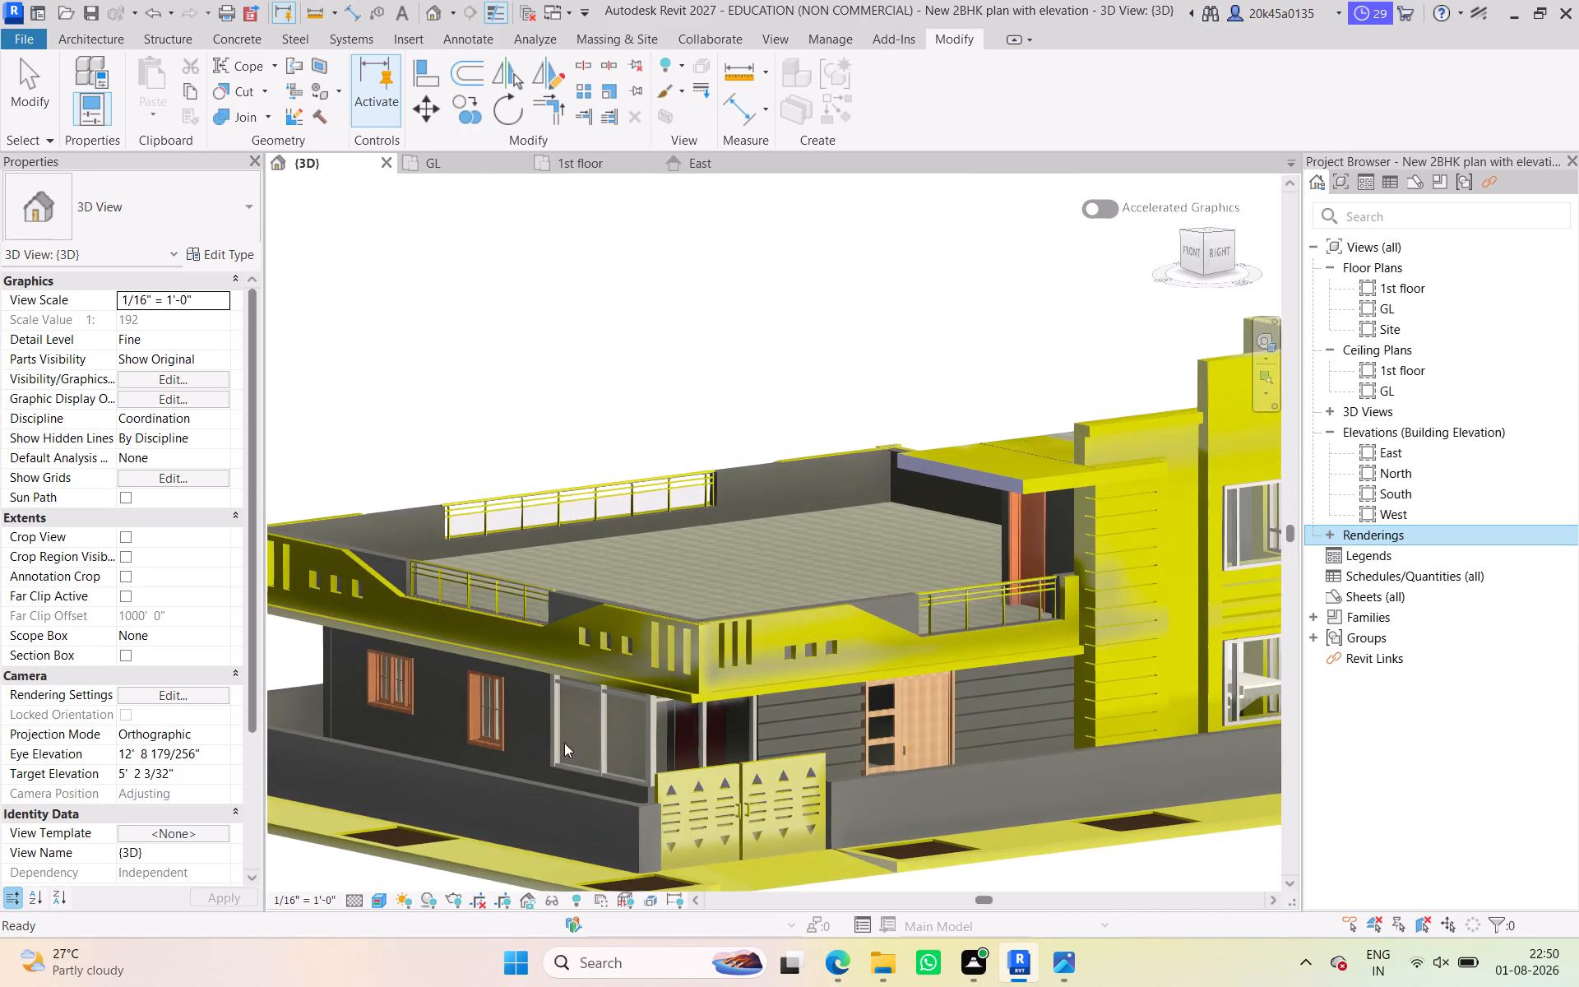
pyautogui.scroll(-5, 573, 662)
pyautogui.scroll(7, 597, 778)
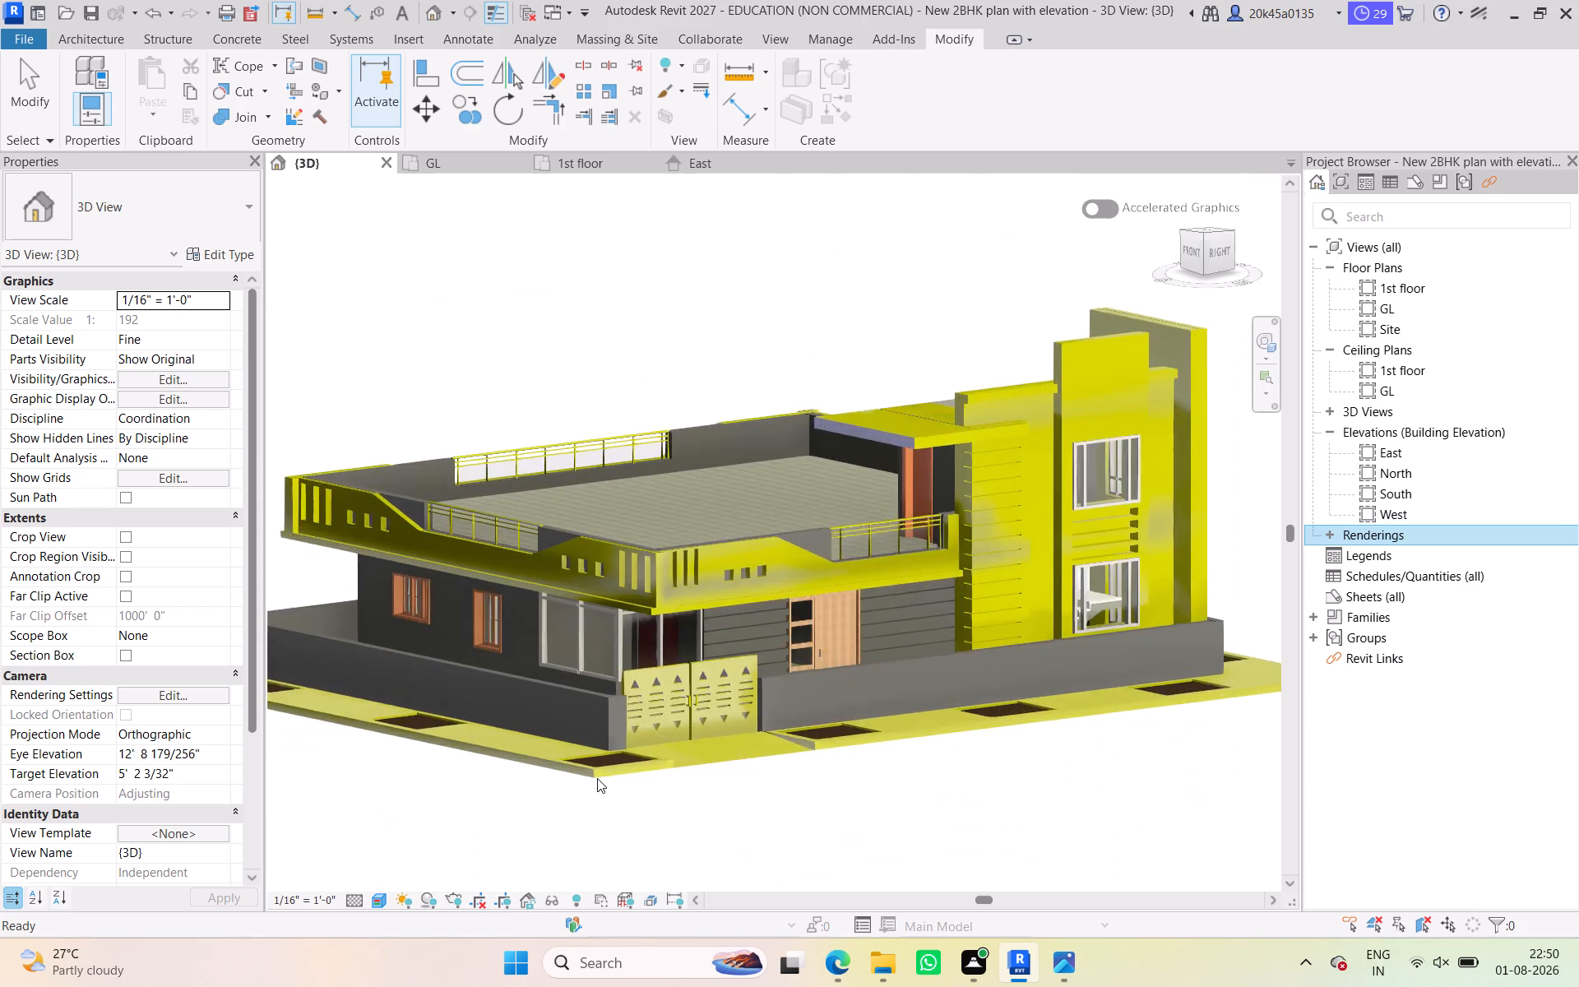
pyautogui.scroll(7, 579, 595)
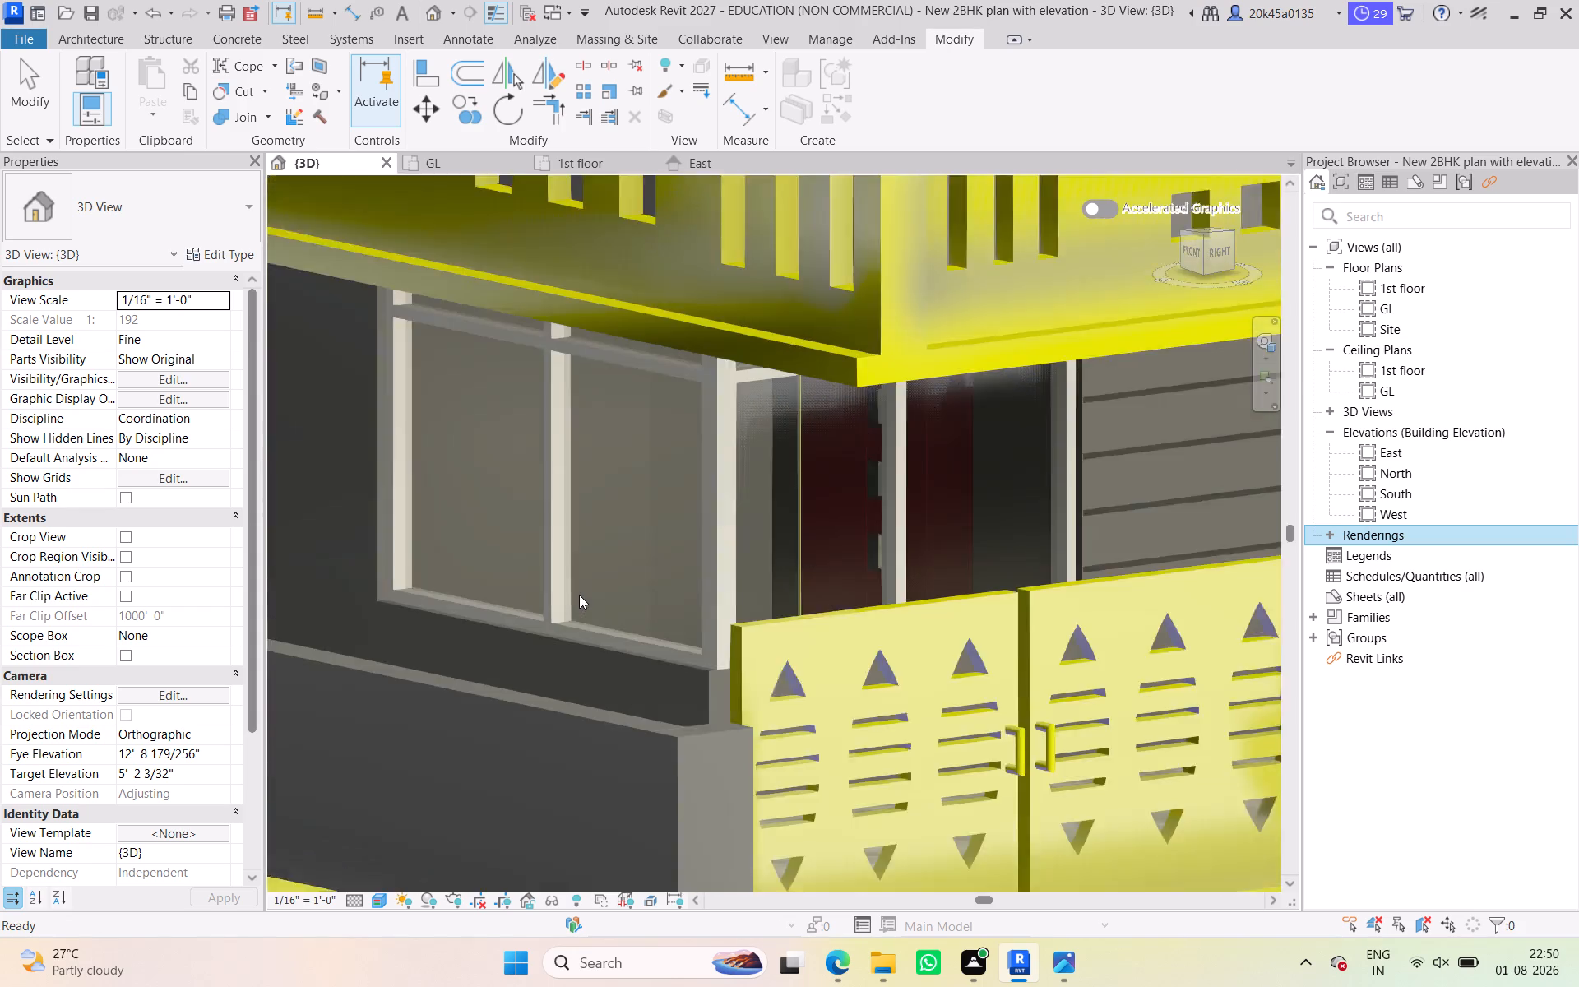
pyautogui.scroll(8, 579, 595)
pyautogui.scroll(-3, 579, 595)
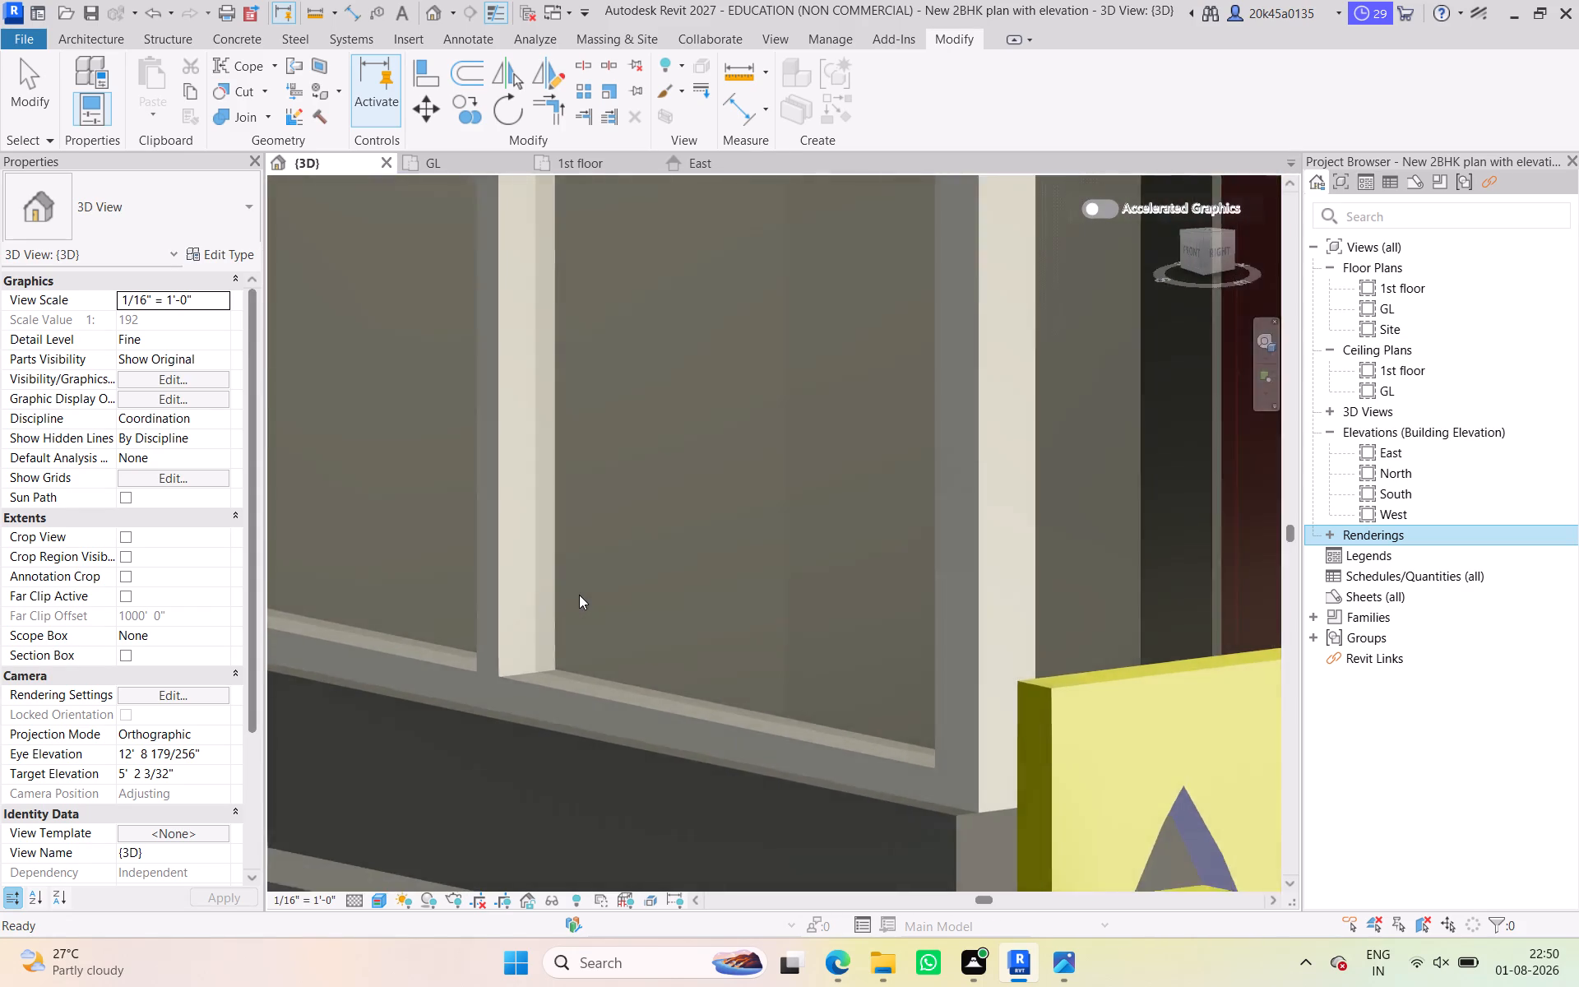
pyautogui.scroll(-7, 579, 595)
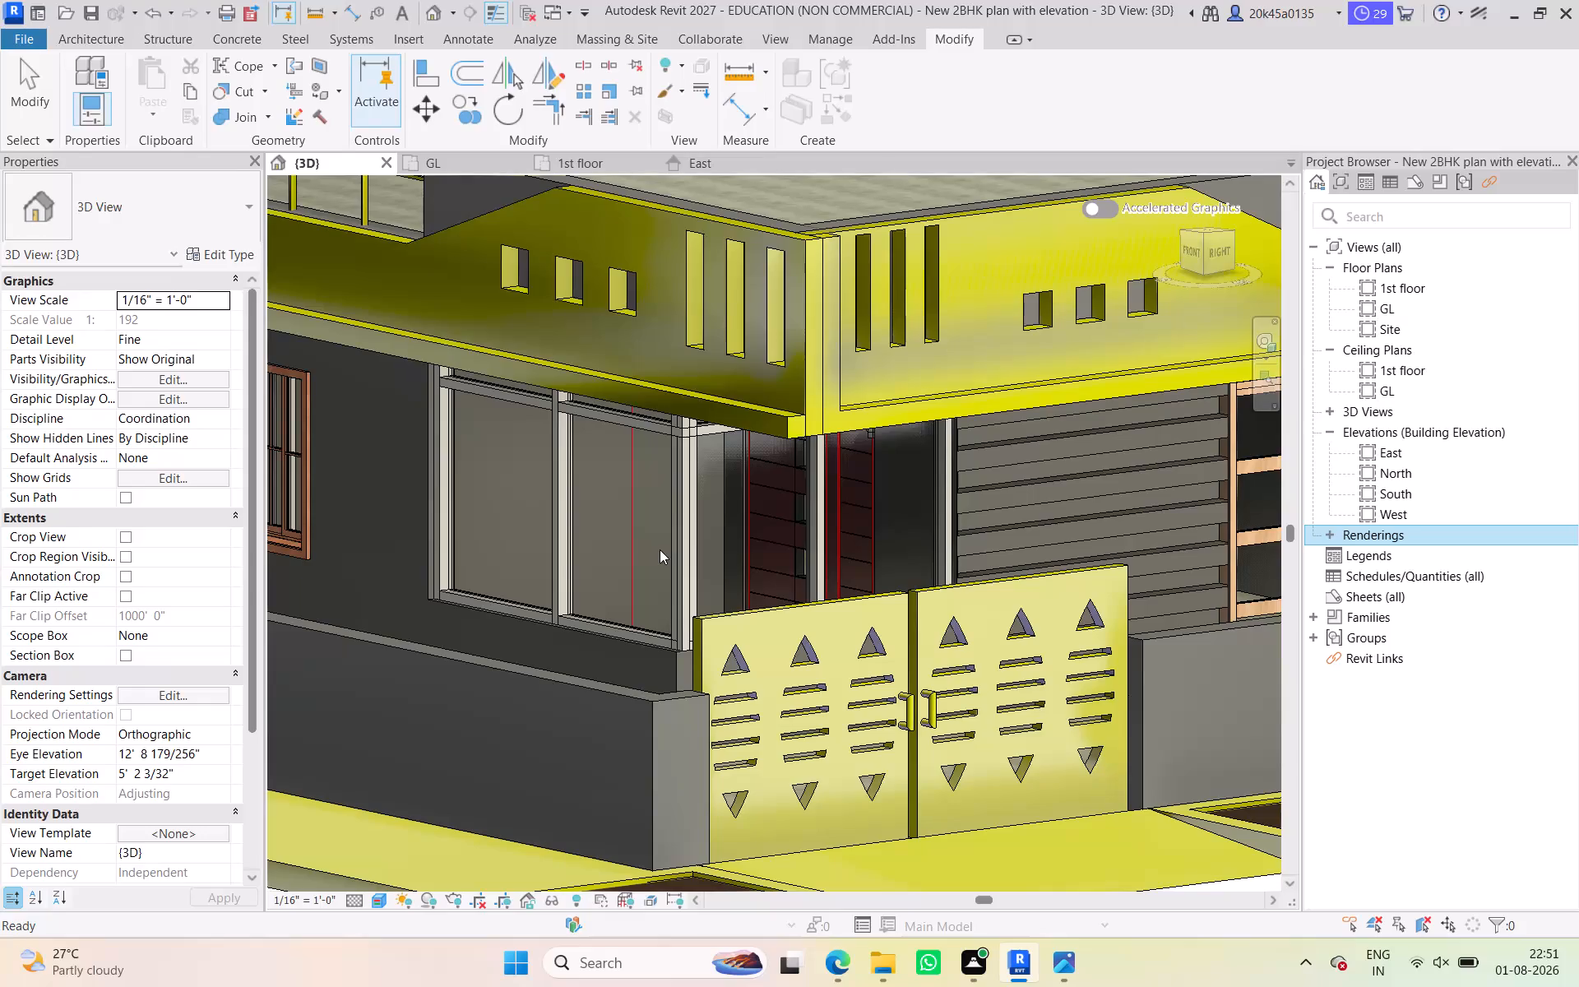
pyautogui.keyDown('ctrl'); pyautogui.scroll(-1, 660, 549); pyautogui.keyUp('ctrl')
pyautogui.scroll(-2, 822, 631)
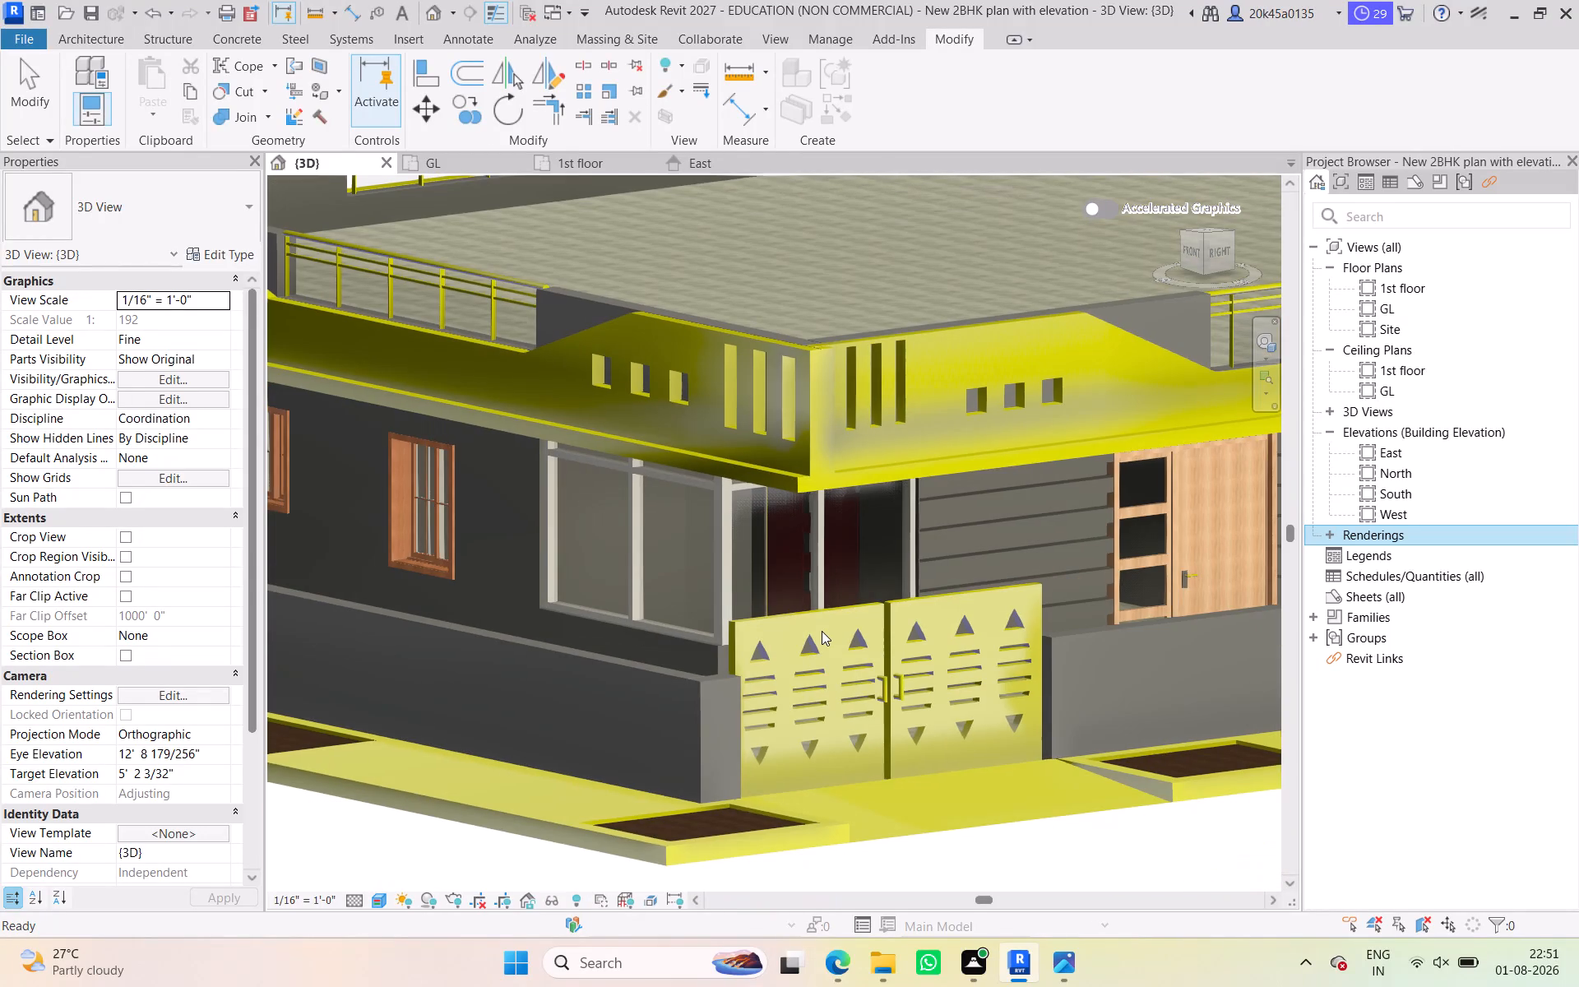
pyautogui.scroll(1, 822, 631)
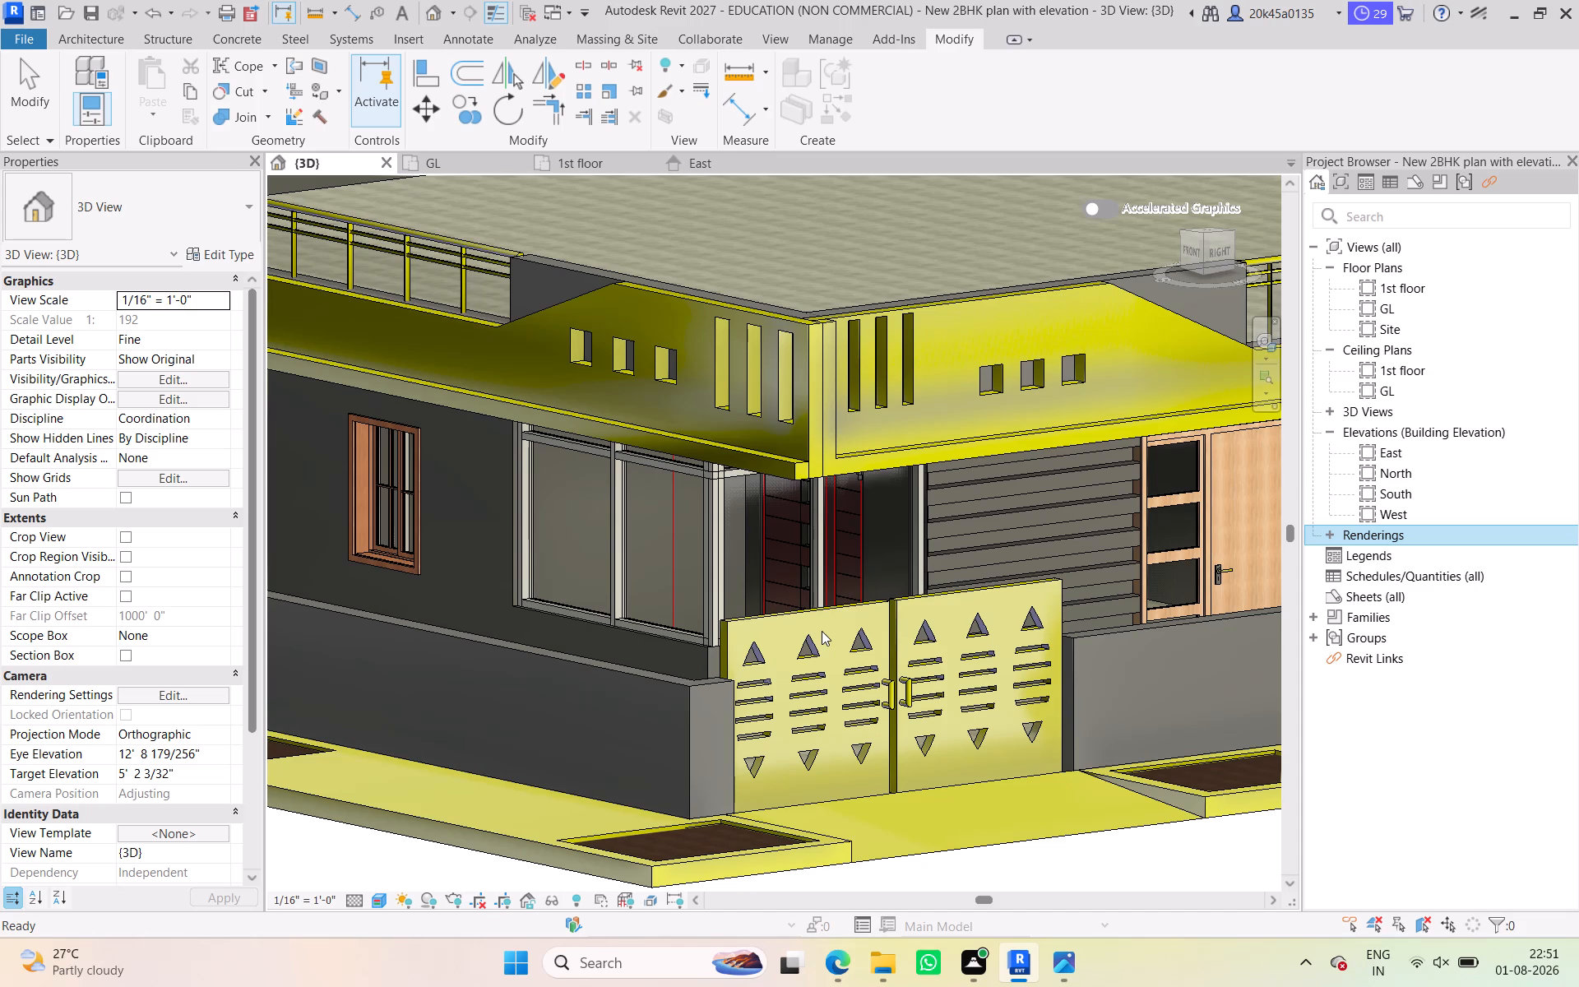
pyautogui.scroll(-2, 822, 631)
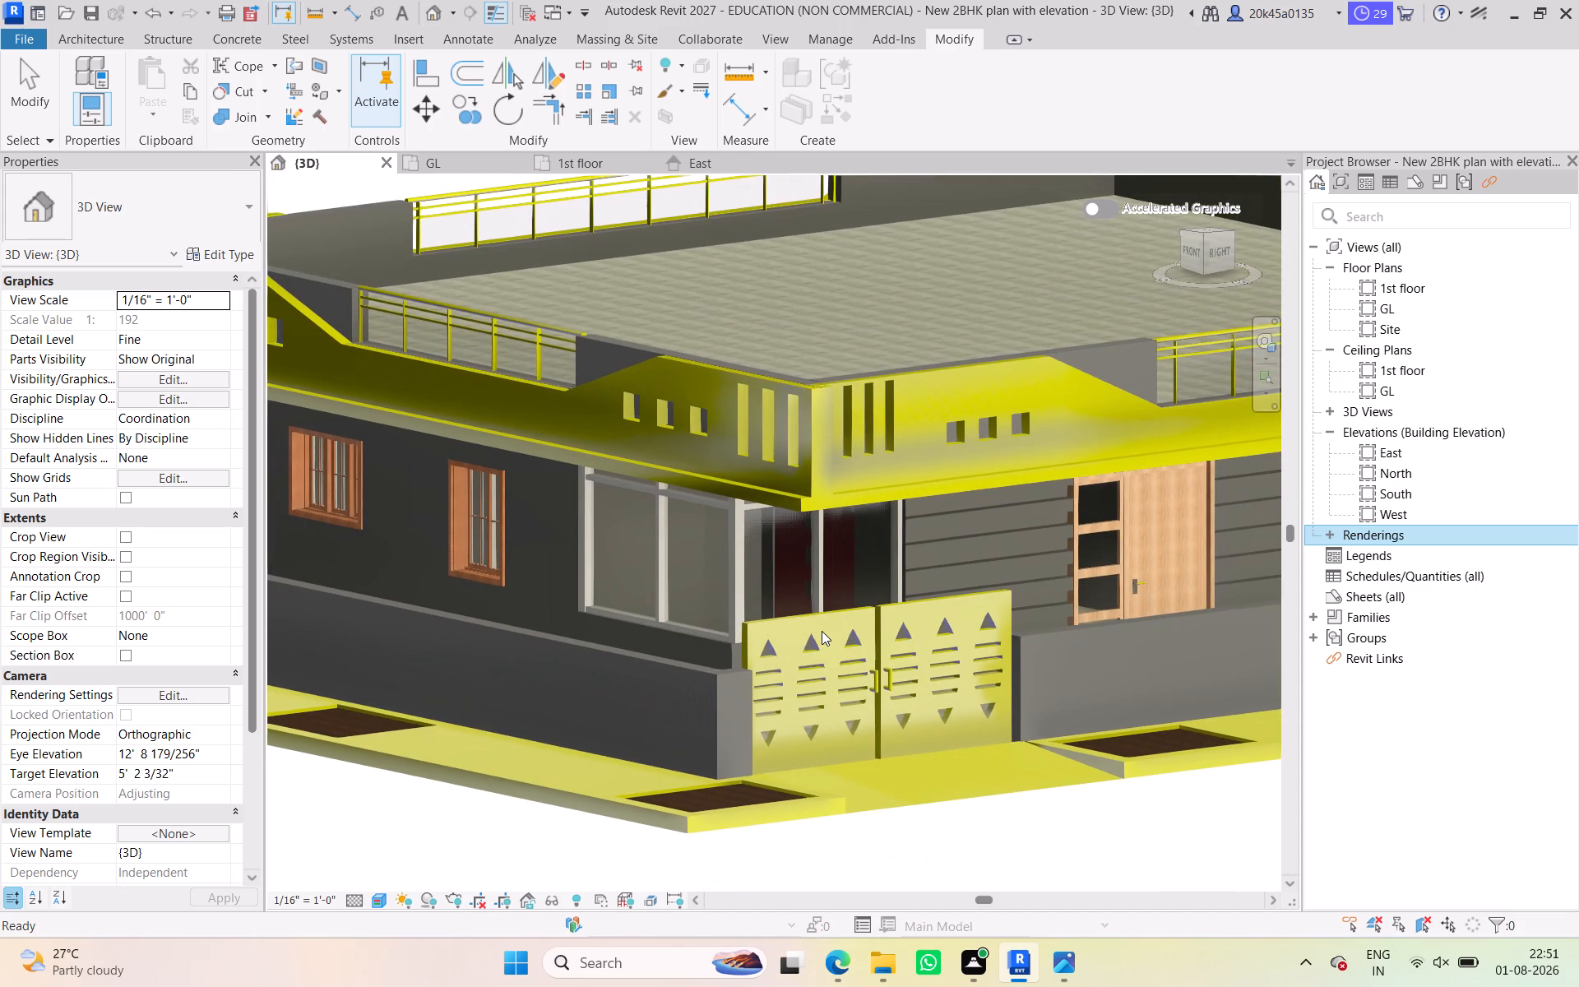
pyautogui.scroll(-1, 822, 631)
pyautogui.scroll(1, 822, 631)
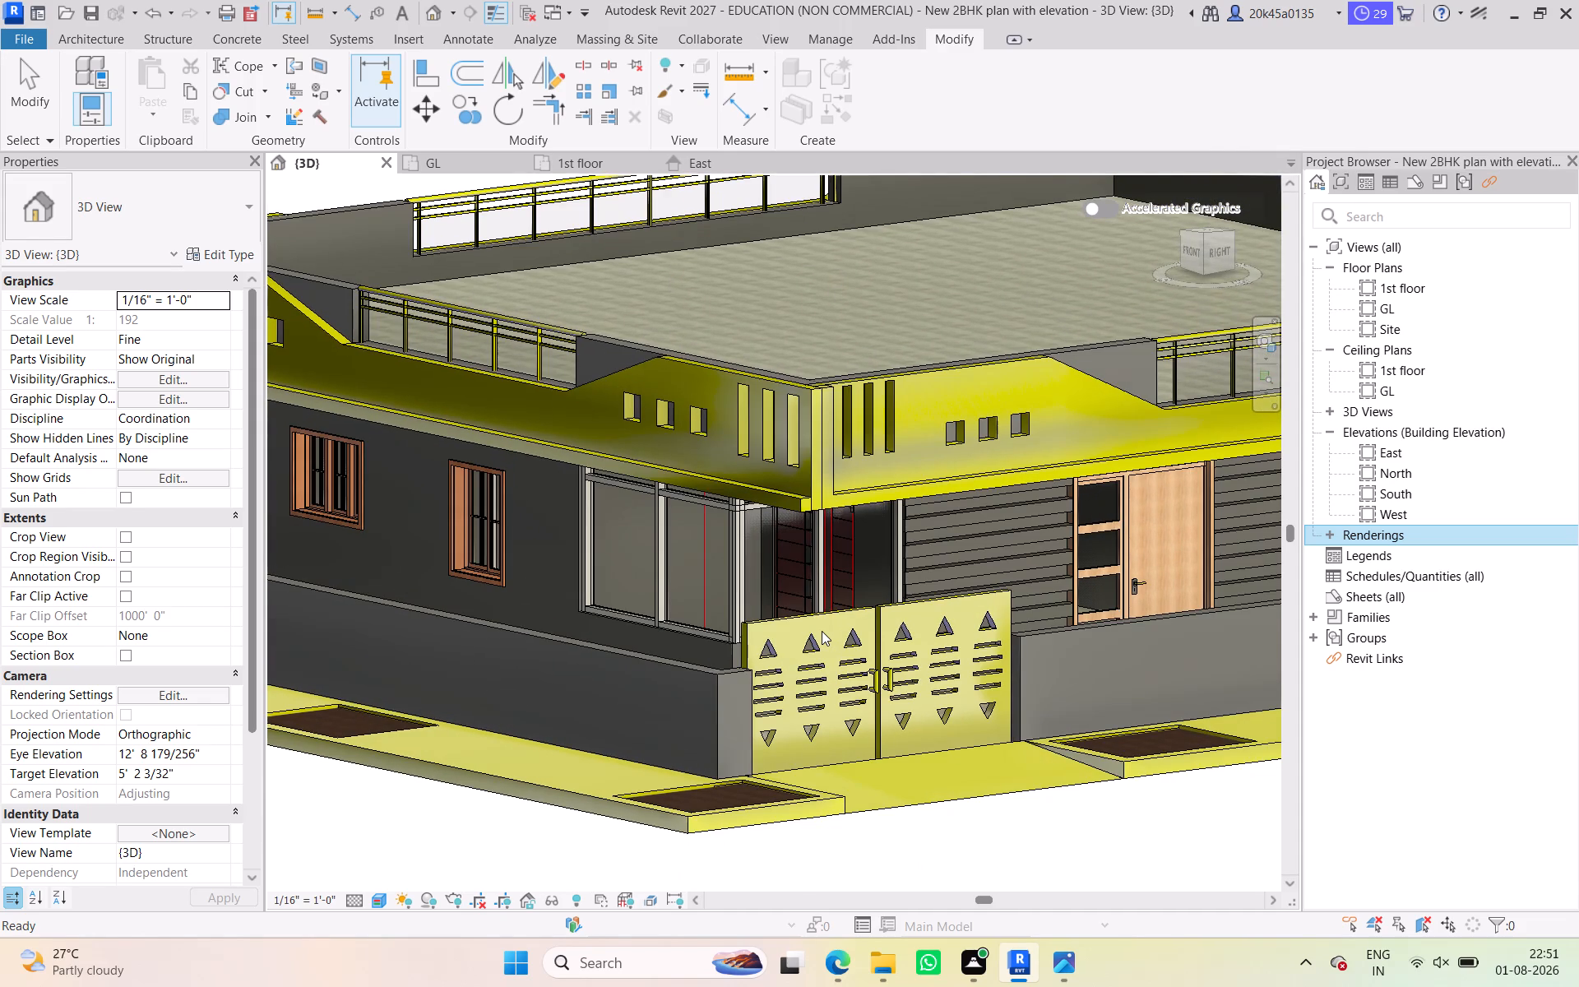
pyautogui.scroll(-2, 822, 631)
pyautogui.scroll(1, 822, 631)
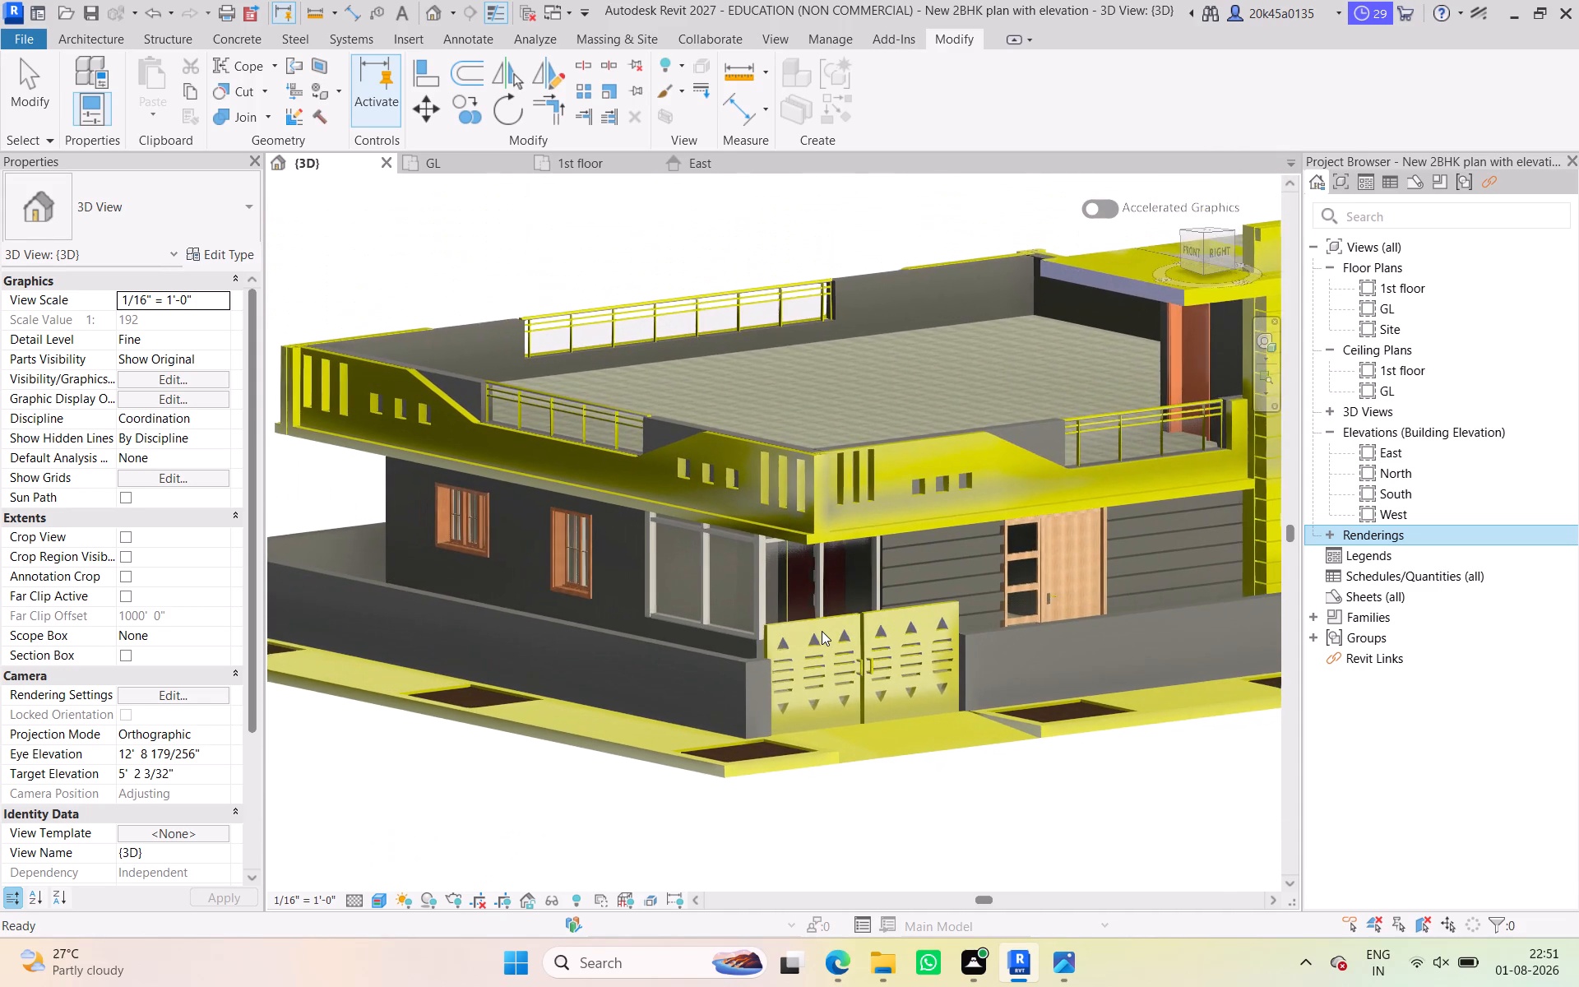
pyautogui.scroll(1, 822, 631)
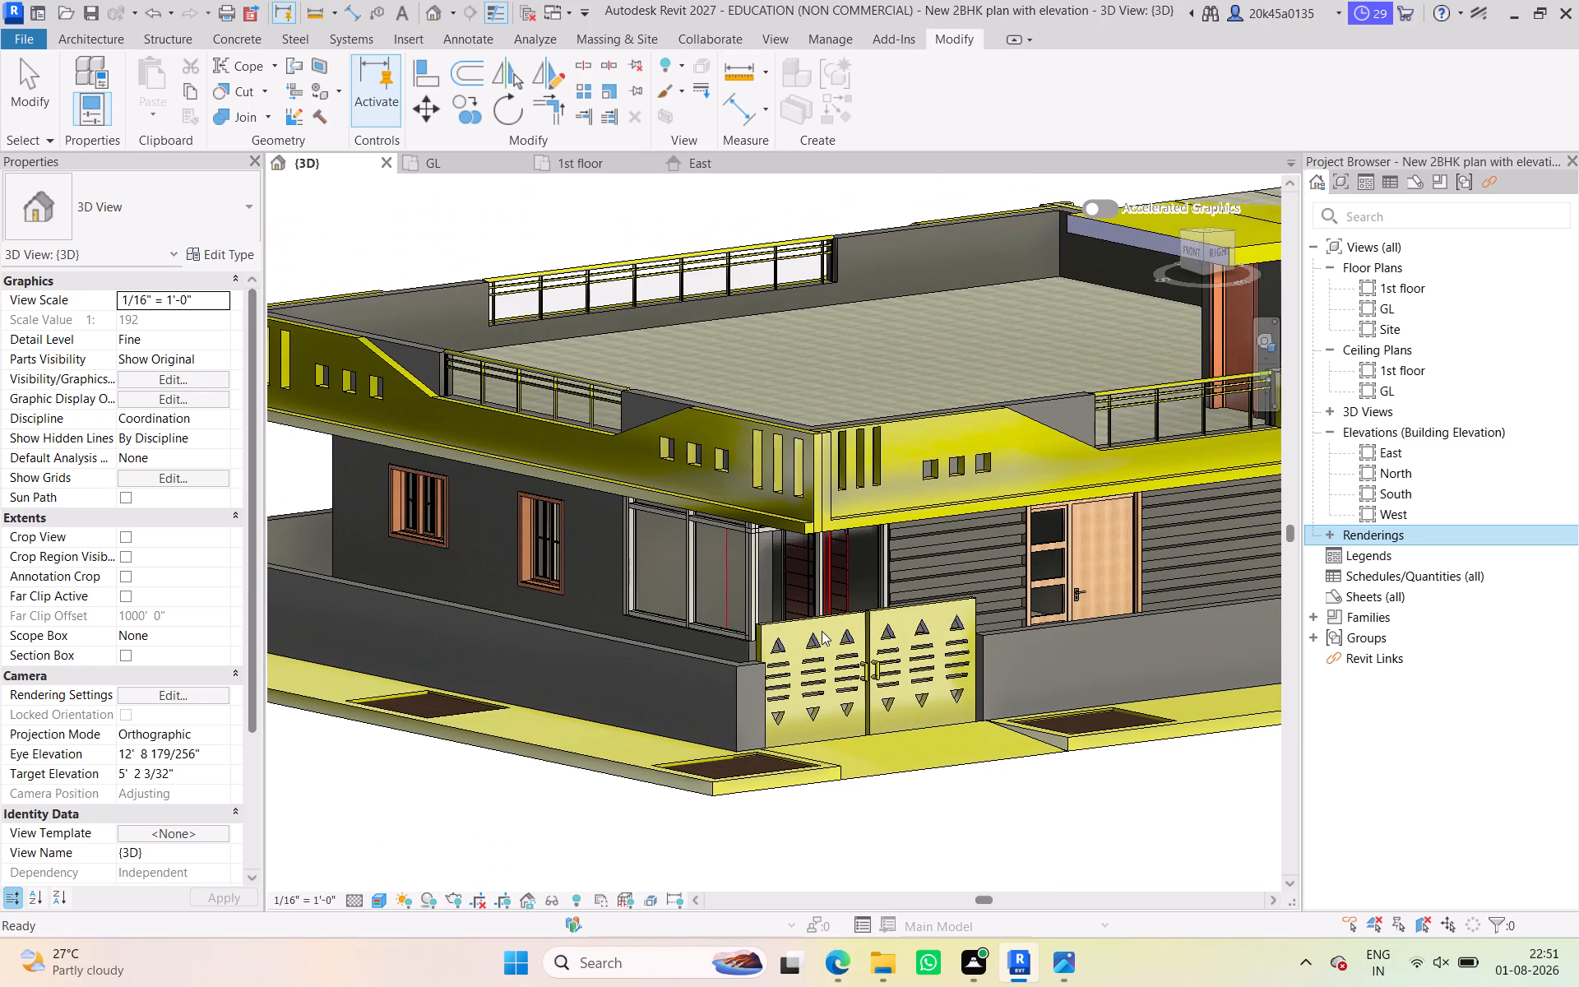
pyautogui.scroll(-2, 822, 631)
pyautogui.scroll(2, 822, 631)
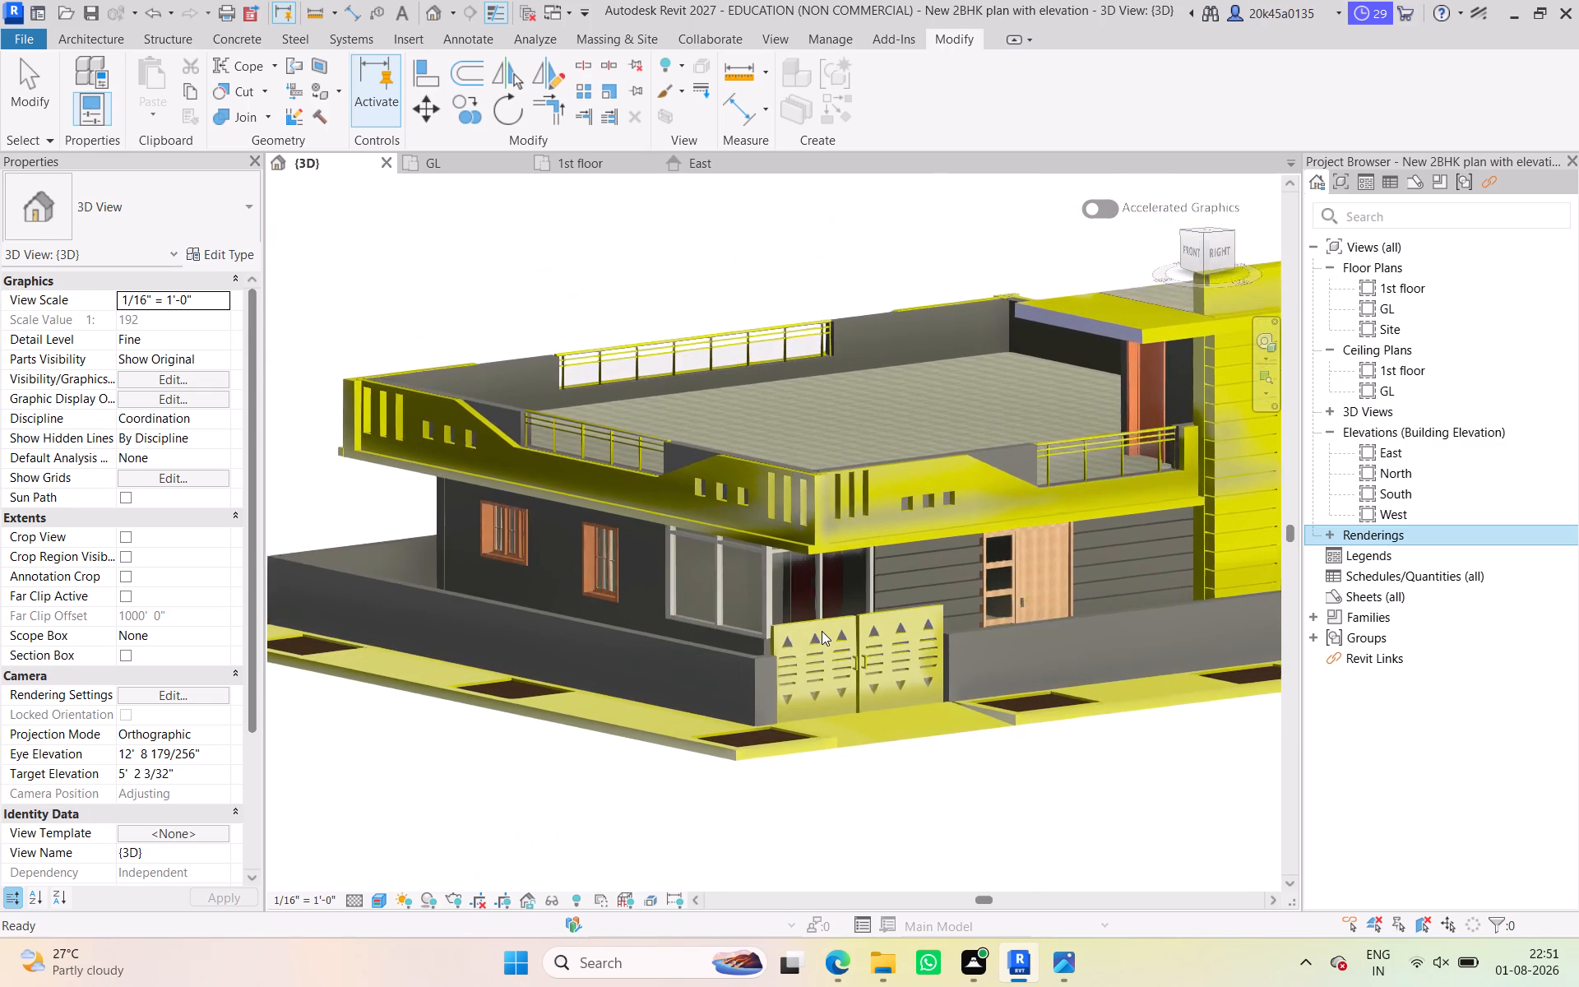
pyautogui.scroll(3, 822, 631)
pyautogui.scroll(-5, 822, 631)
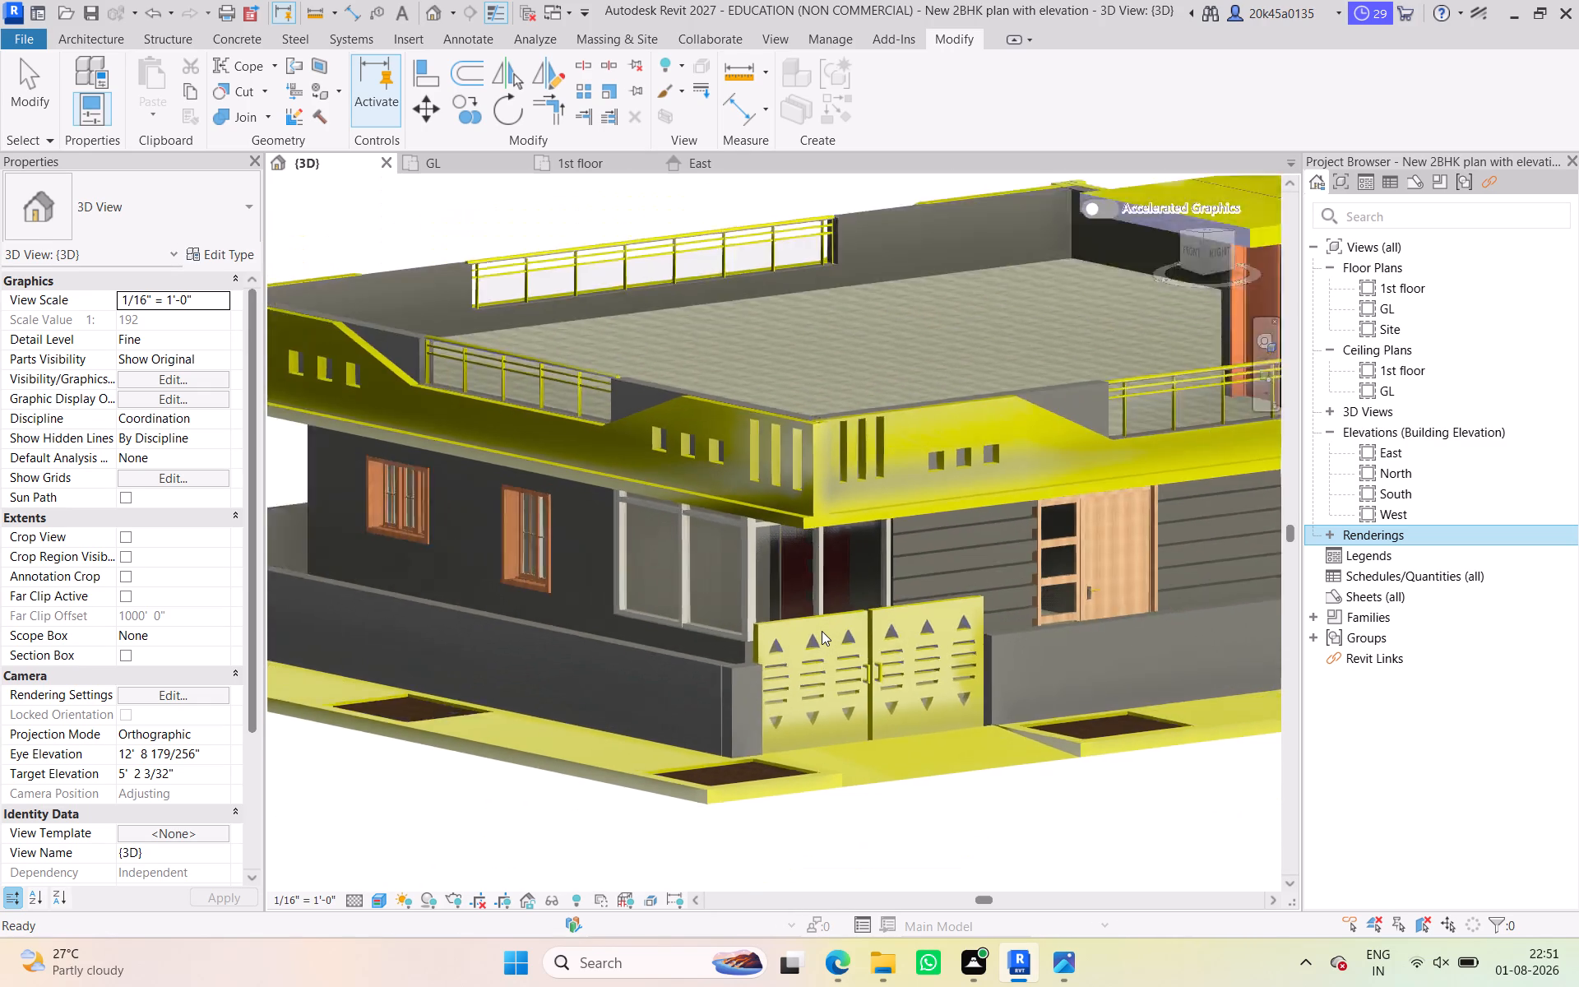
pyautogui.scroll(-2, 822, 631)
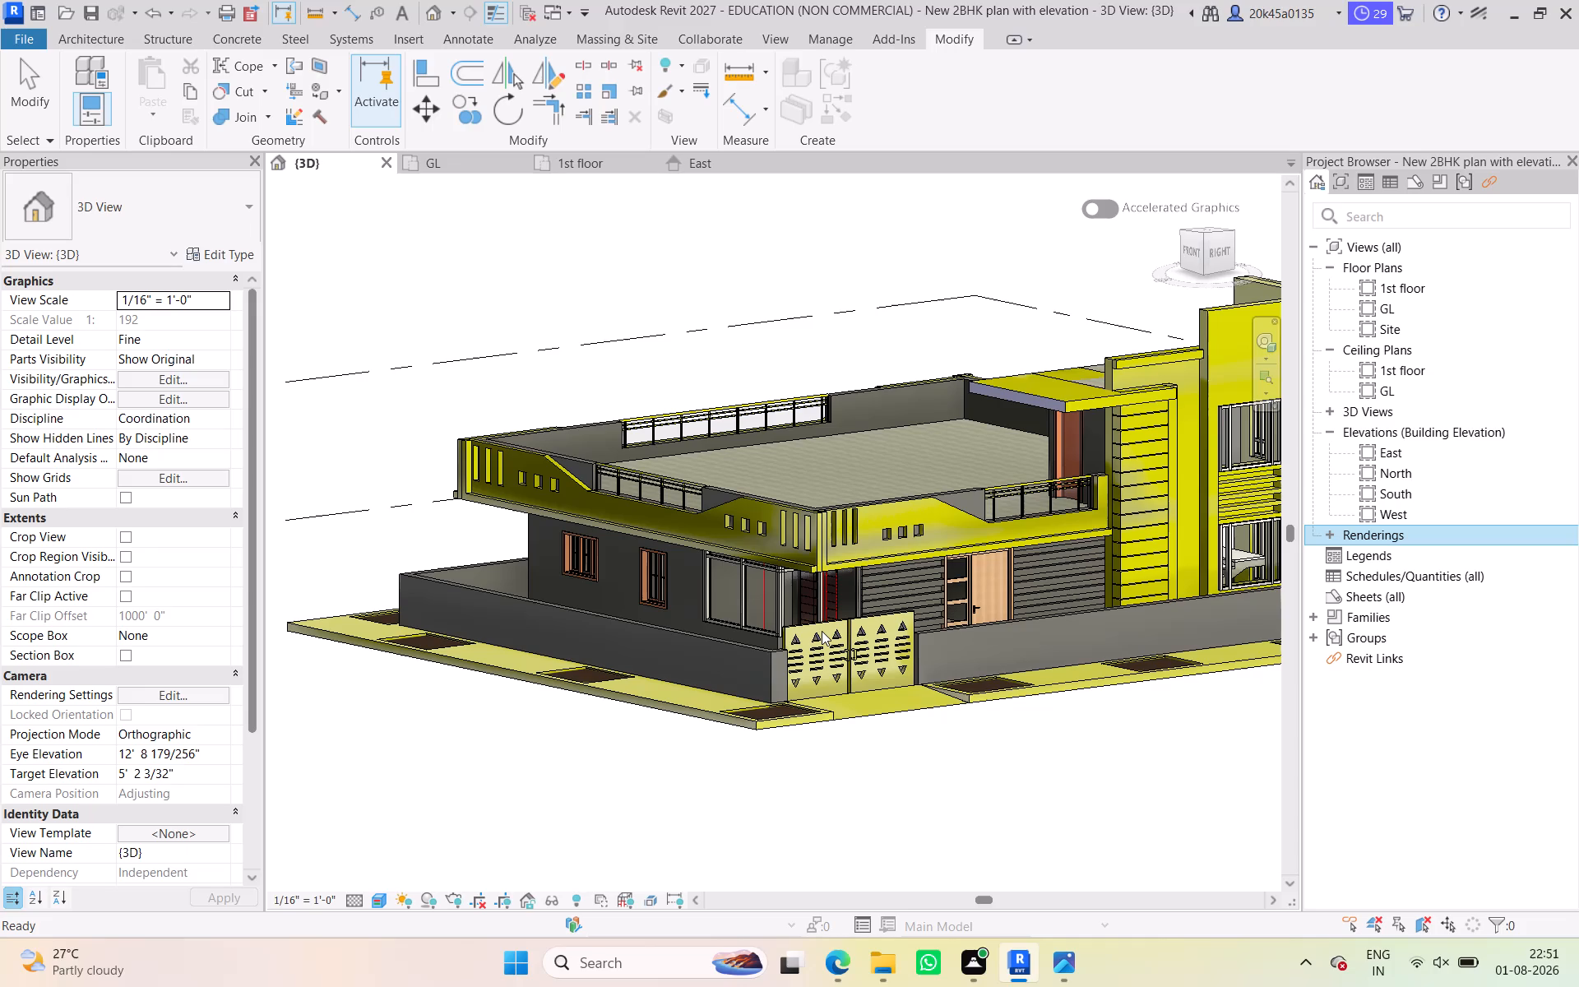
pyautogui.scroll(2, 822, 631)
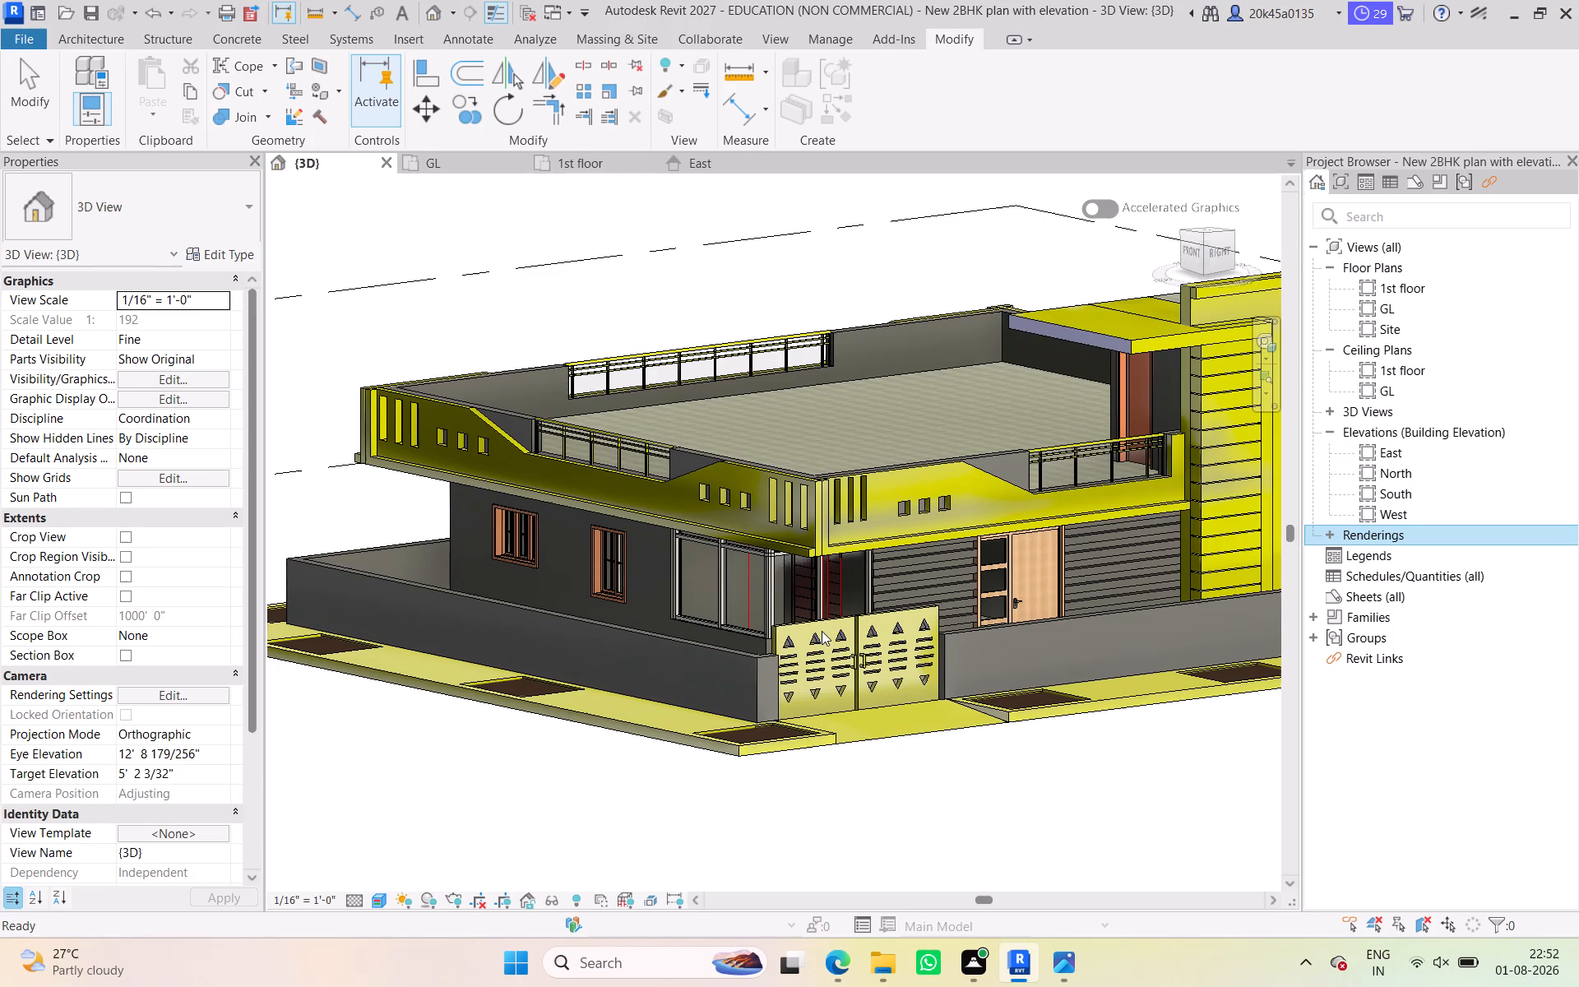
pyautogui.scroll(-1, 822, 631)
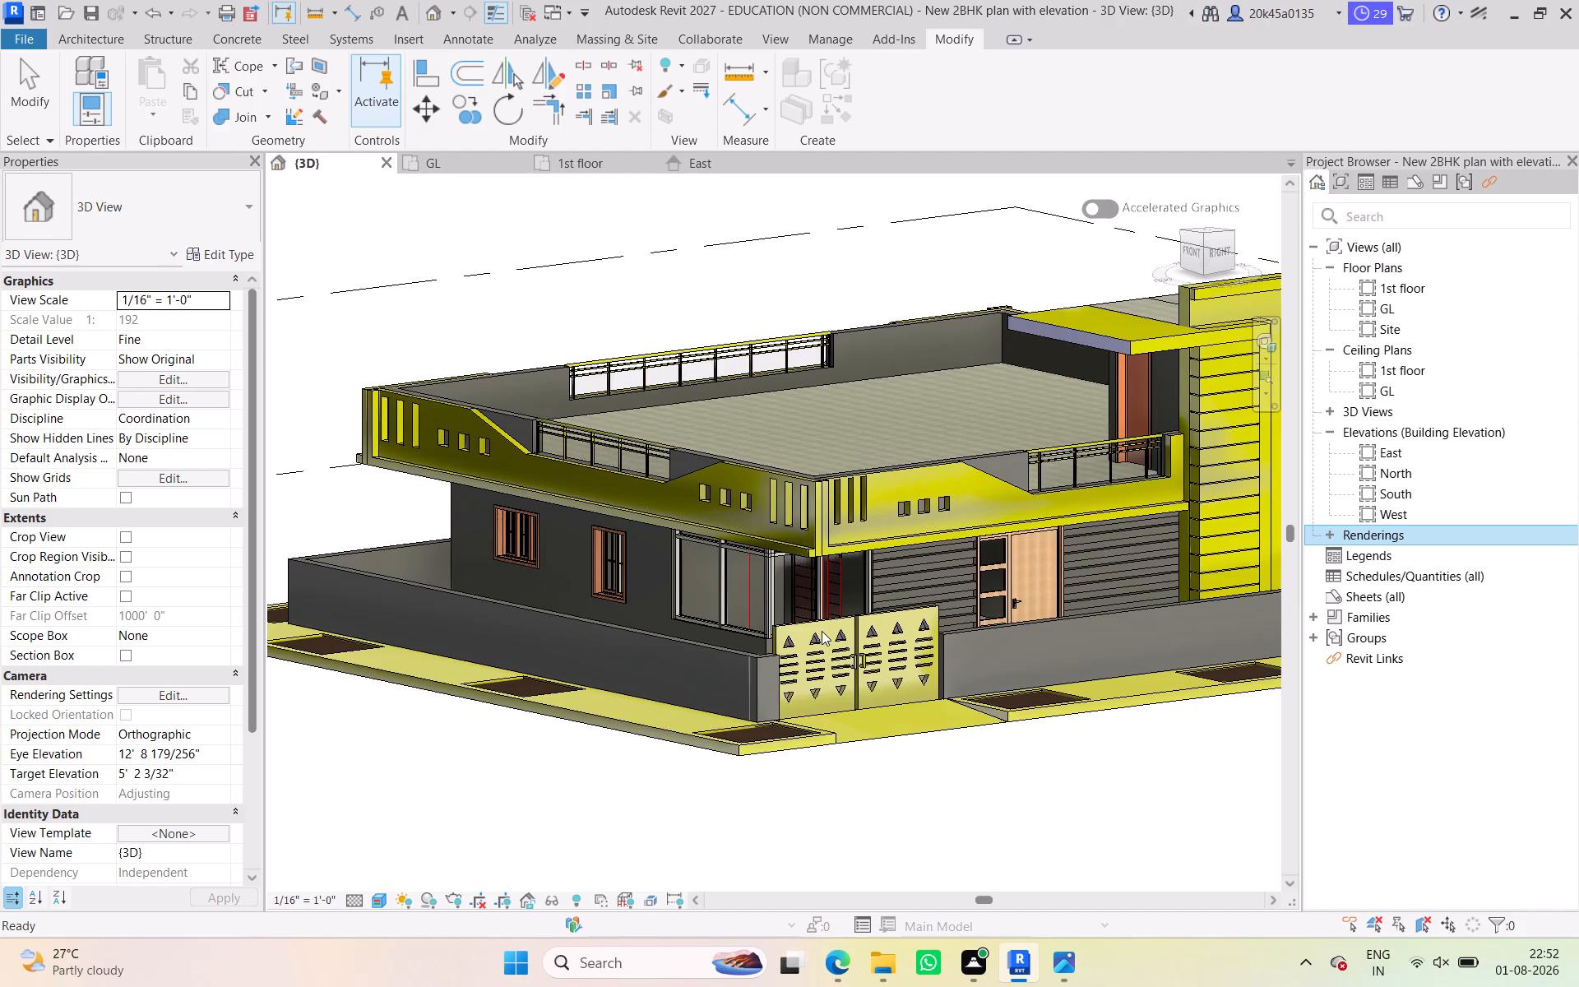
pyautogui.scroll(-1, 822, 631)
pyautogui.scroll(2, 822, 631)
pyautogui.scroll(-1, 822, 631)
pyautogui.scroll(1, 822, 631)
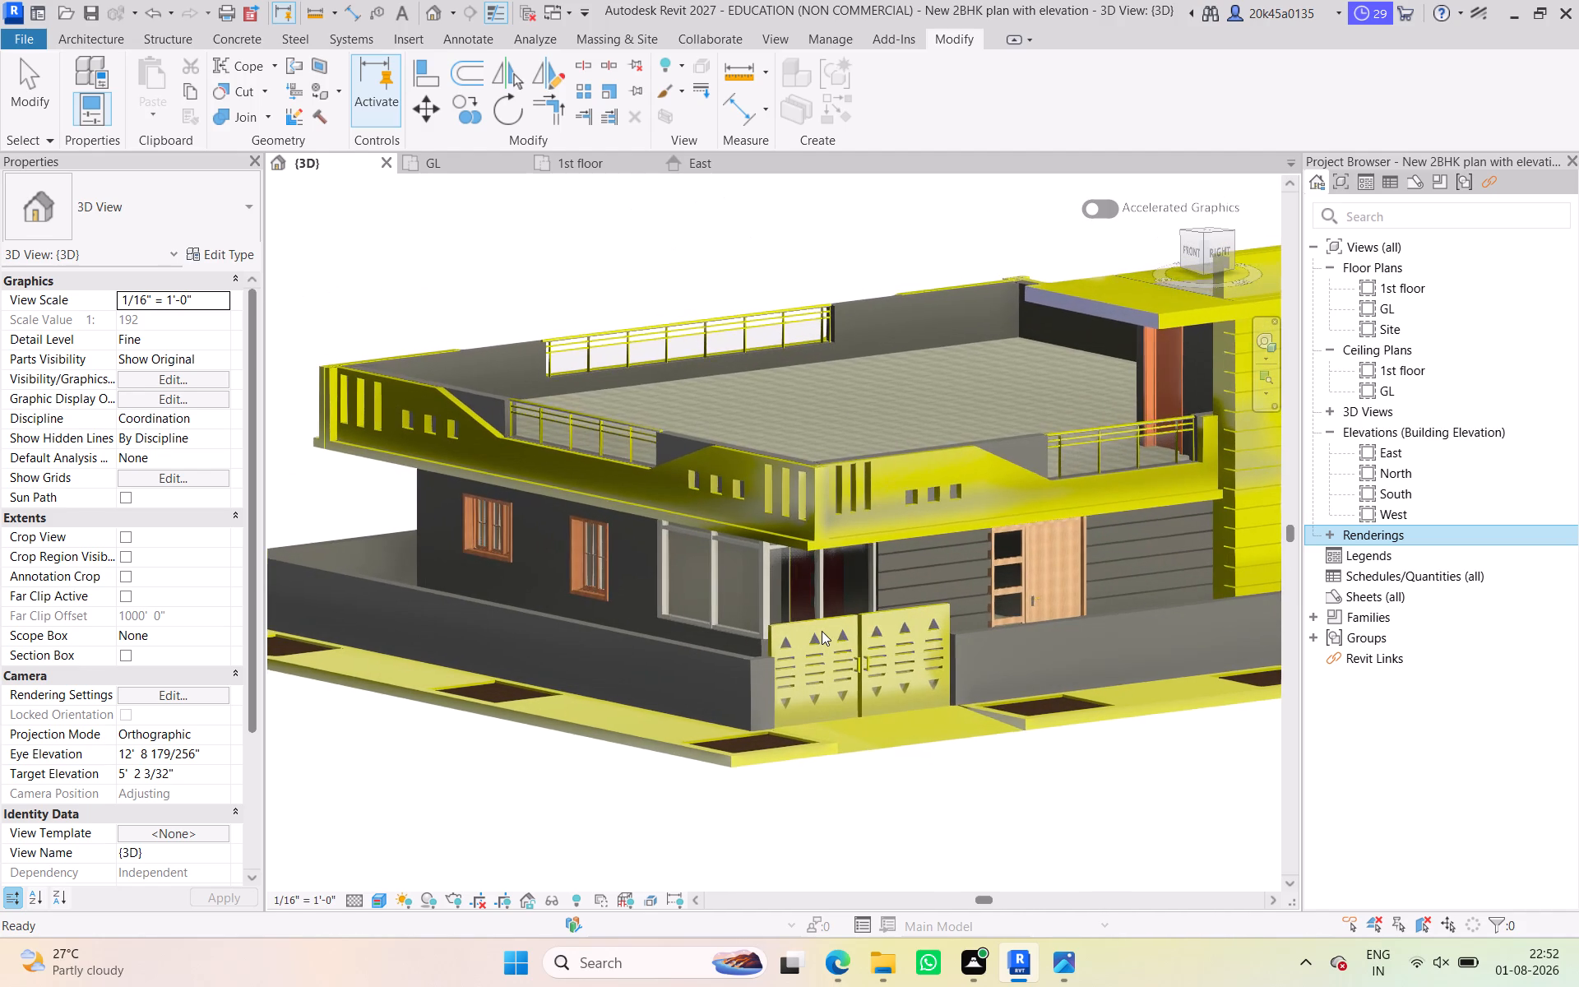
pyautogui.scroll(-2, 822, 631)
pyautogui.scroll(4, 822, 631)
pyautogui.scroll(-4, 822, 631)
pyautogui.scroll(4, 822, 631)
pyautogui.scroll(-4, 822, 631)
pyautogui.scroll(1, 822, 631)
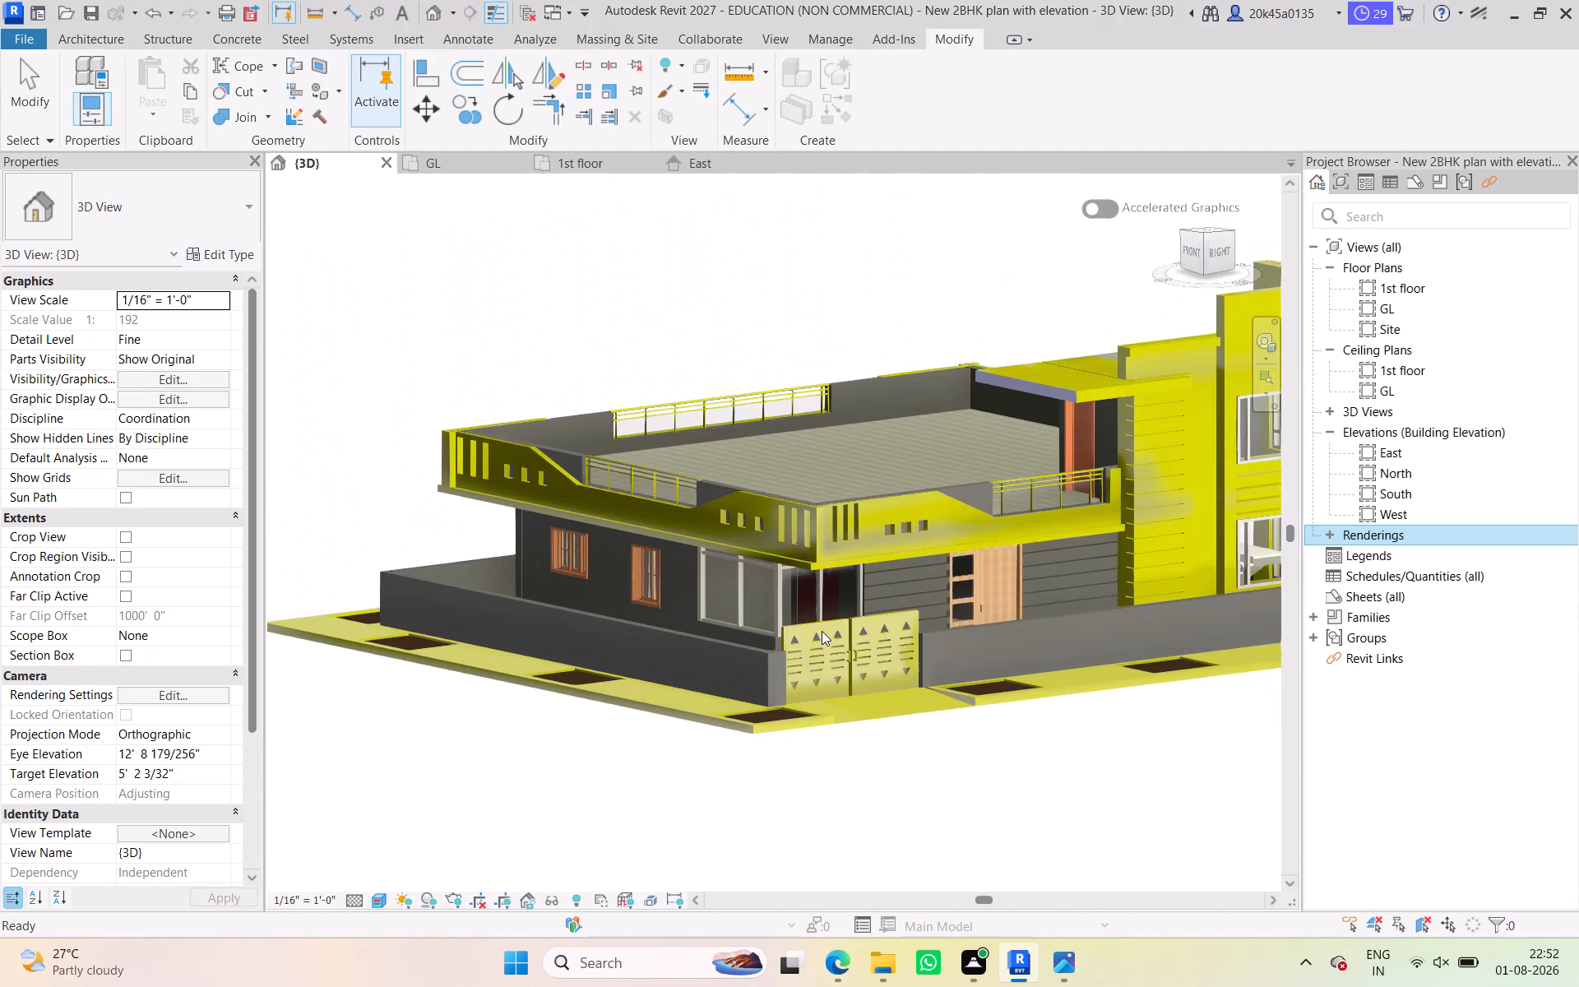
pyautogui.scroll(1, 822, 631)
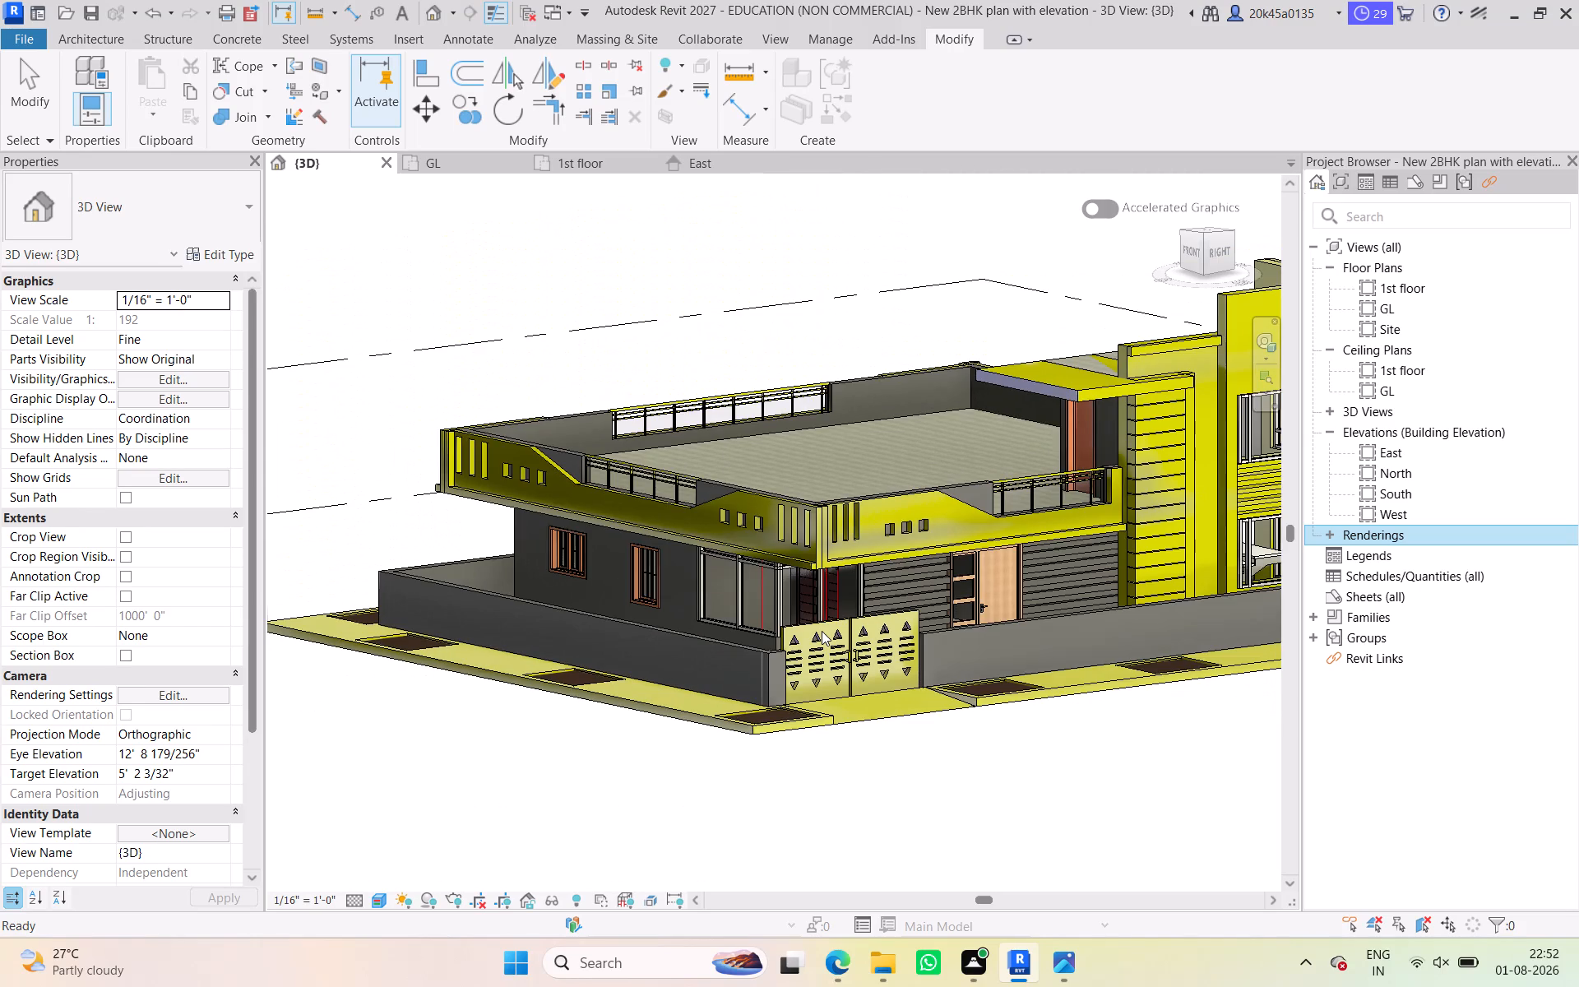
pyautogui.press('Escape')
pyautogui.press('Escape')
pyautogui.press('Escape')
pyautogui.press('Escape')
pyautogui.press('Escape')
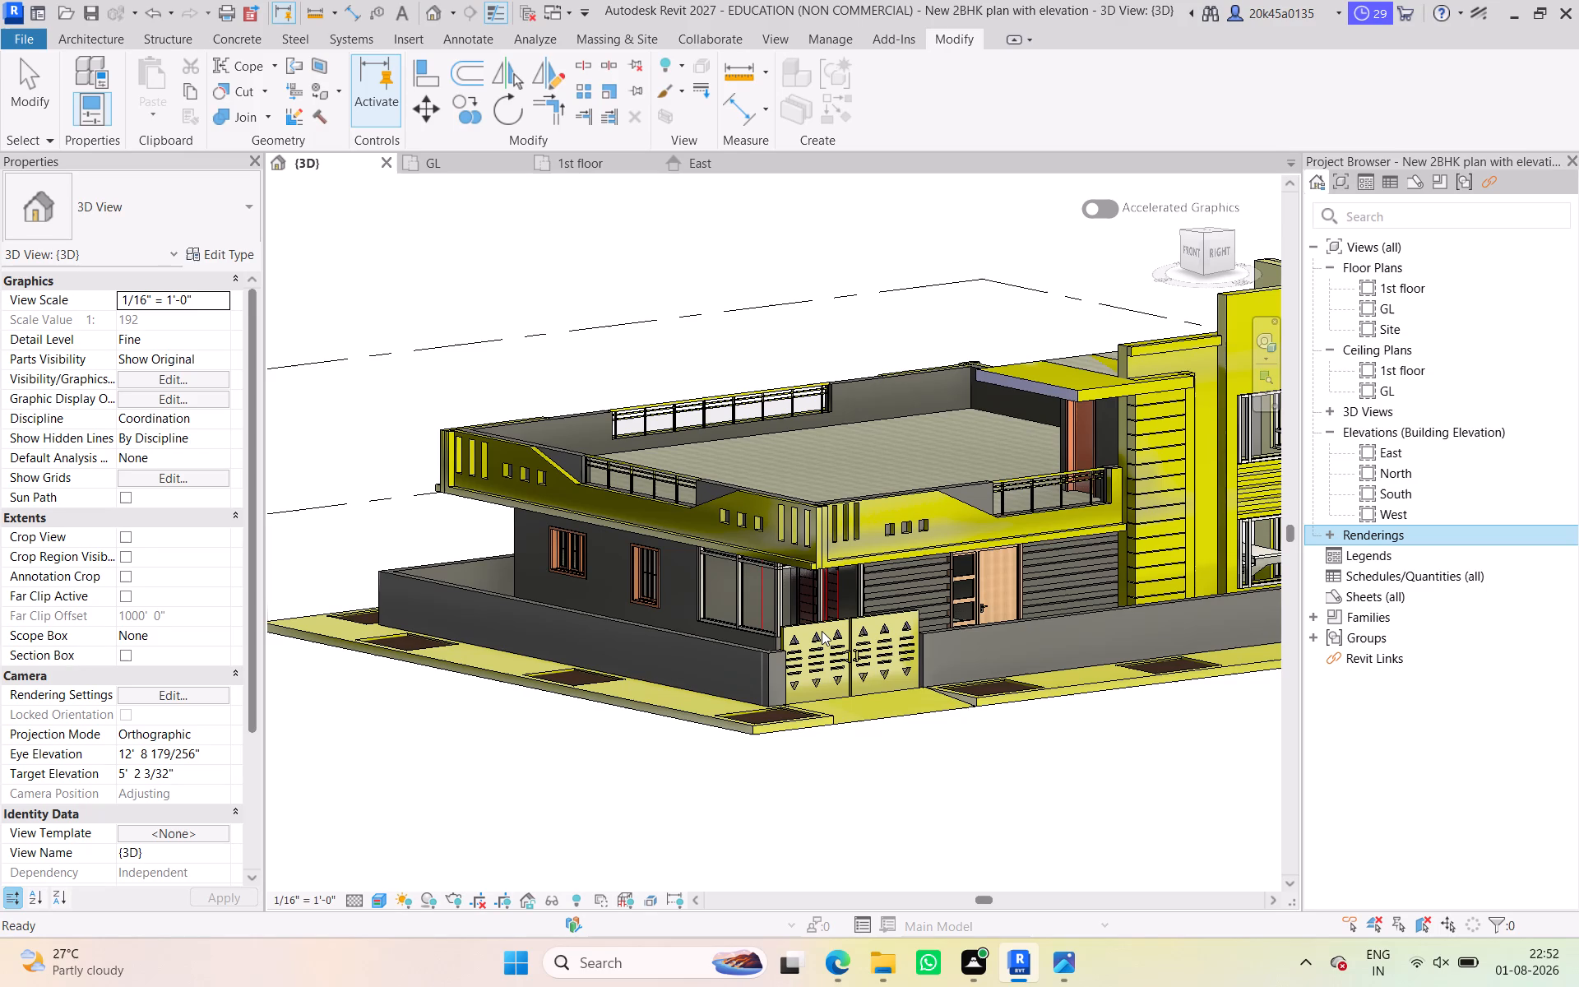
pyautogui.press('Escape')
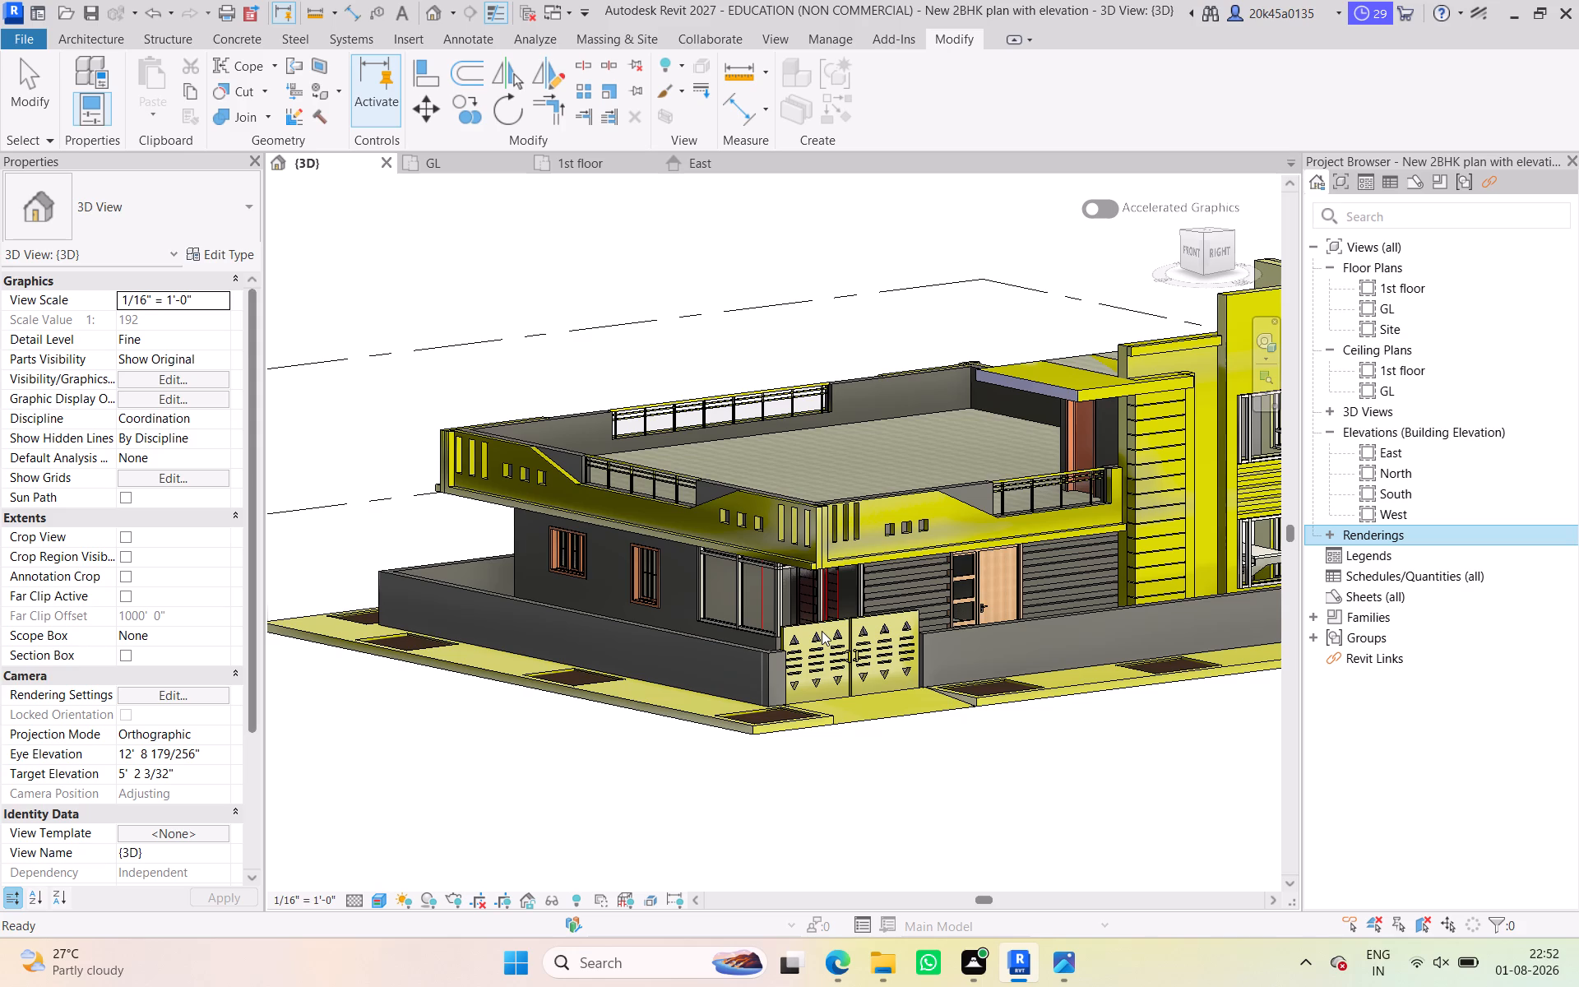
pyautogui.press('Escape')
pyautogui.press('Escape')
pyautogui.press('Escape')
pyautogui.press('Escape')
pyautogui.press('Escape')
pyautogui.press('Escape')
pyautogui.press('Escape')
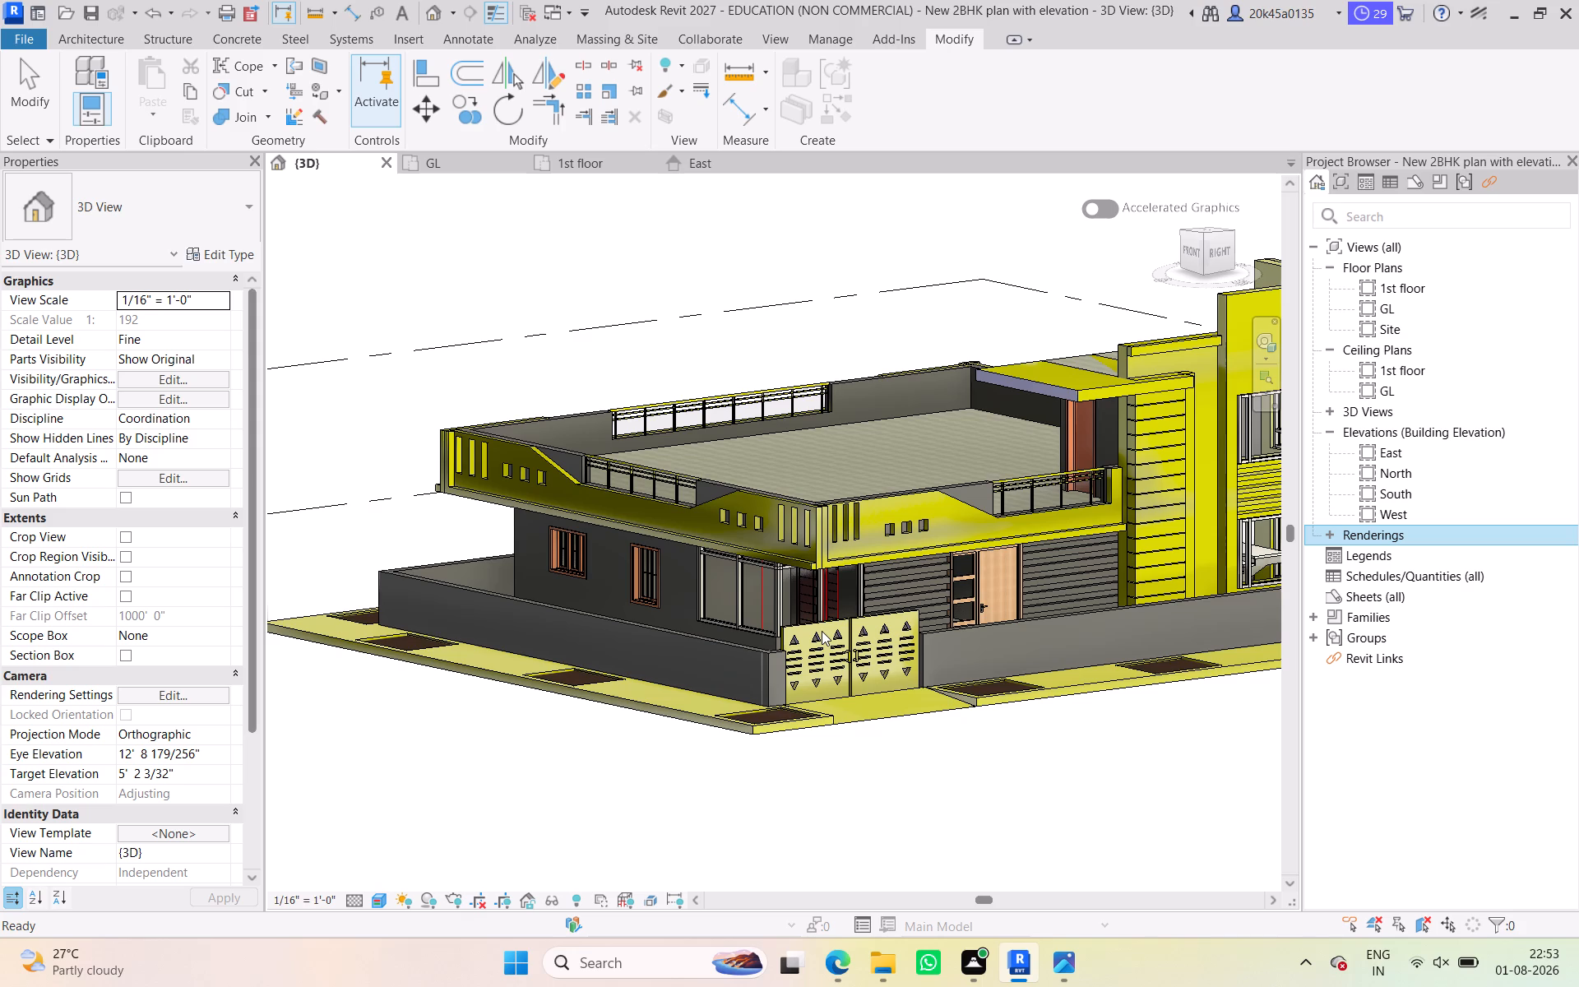
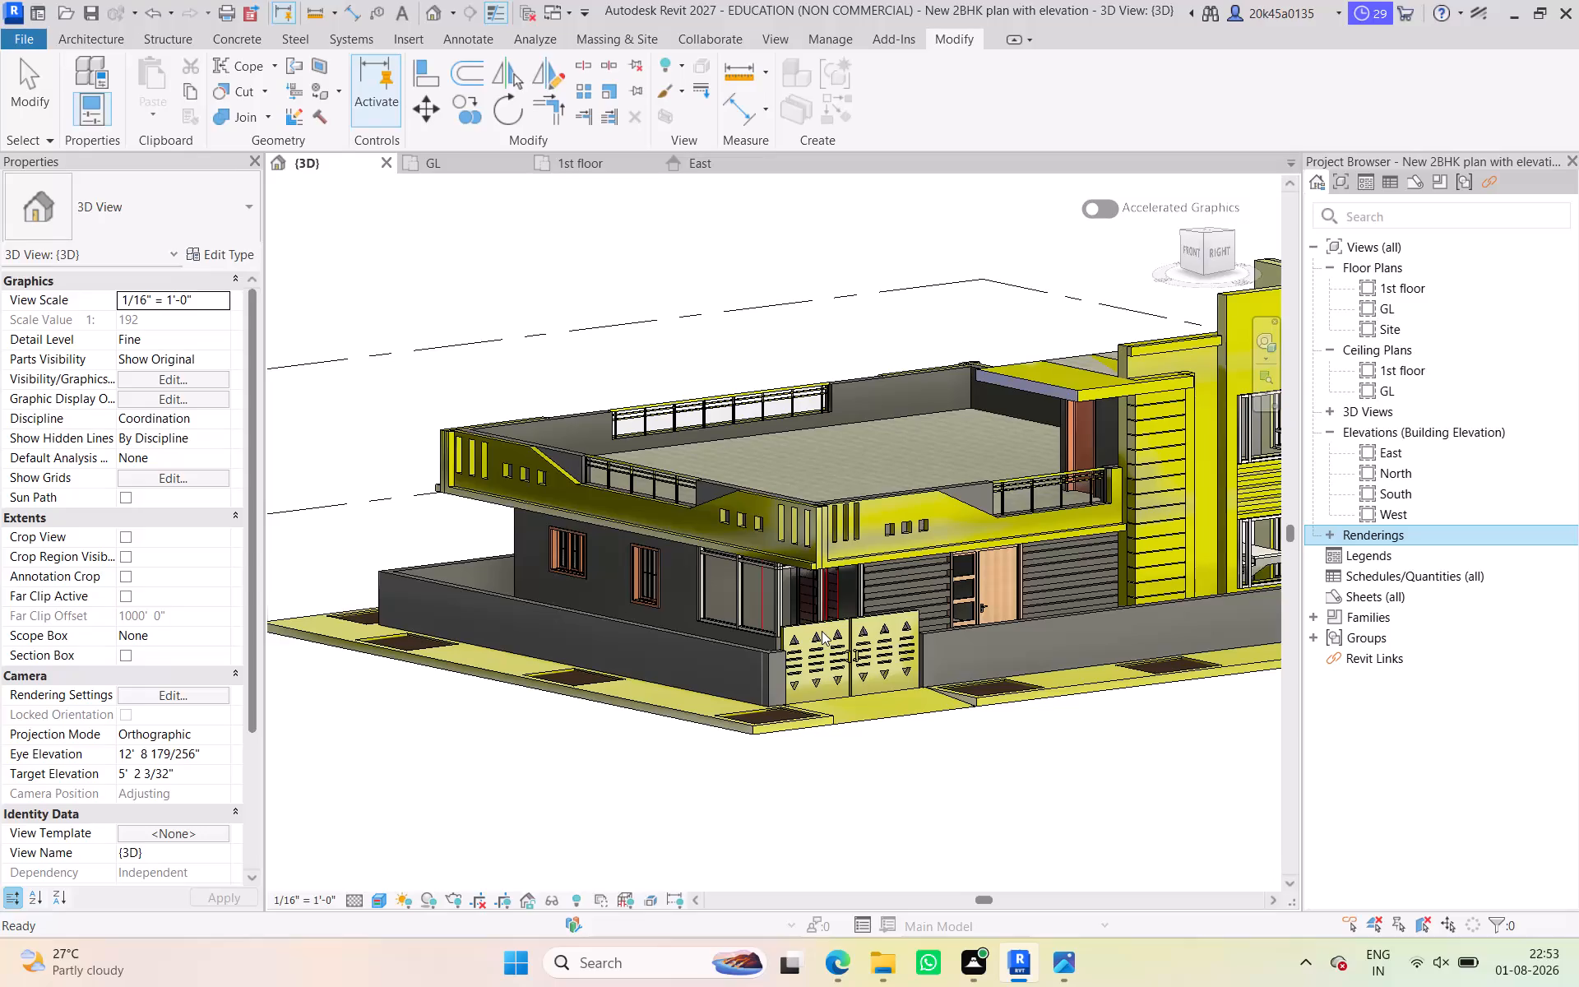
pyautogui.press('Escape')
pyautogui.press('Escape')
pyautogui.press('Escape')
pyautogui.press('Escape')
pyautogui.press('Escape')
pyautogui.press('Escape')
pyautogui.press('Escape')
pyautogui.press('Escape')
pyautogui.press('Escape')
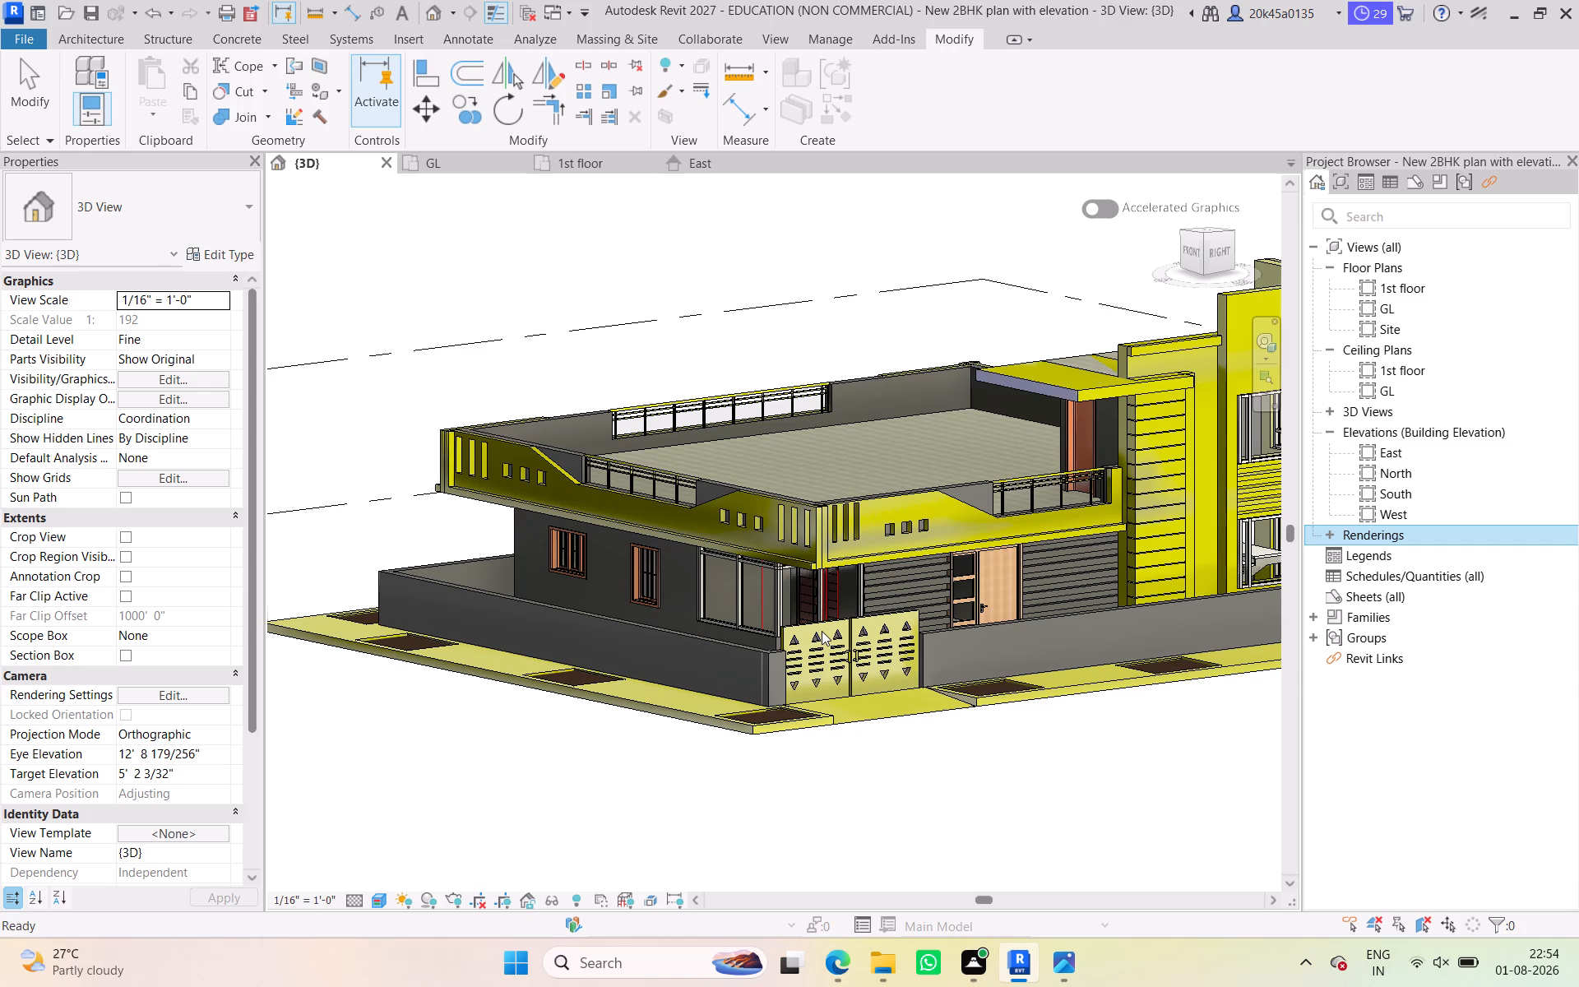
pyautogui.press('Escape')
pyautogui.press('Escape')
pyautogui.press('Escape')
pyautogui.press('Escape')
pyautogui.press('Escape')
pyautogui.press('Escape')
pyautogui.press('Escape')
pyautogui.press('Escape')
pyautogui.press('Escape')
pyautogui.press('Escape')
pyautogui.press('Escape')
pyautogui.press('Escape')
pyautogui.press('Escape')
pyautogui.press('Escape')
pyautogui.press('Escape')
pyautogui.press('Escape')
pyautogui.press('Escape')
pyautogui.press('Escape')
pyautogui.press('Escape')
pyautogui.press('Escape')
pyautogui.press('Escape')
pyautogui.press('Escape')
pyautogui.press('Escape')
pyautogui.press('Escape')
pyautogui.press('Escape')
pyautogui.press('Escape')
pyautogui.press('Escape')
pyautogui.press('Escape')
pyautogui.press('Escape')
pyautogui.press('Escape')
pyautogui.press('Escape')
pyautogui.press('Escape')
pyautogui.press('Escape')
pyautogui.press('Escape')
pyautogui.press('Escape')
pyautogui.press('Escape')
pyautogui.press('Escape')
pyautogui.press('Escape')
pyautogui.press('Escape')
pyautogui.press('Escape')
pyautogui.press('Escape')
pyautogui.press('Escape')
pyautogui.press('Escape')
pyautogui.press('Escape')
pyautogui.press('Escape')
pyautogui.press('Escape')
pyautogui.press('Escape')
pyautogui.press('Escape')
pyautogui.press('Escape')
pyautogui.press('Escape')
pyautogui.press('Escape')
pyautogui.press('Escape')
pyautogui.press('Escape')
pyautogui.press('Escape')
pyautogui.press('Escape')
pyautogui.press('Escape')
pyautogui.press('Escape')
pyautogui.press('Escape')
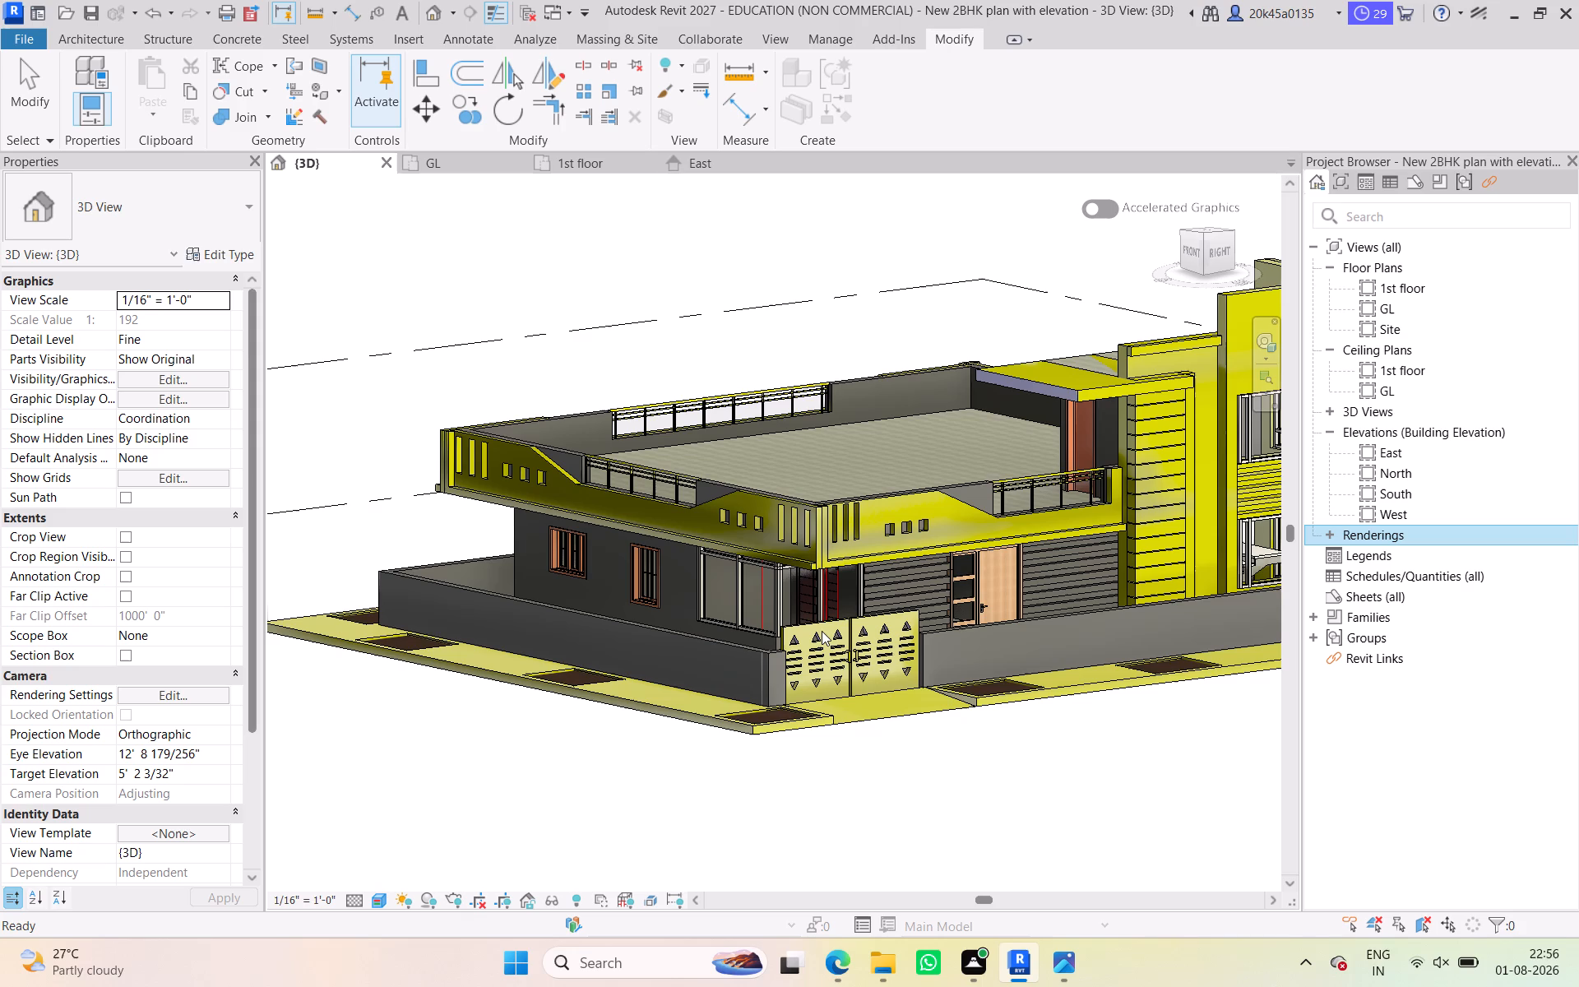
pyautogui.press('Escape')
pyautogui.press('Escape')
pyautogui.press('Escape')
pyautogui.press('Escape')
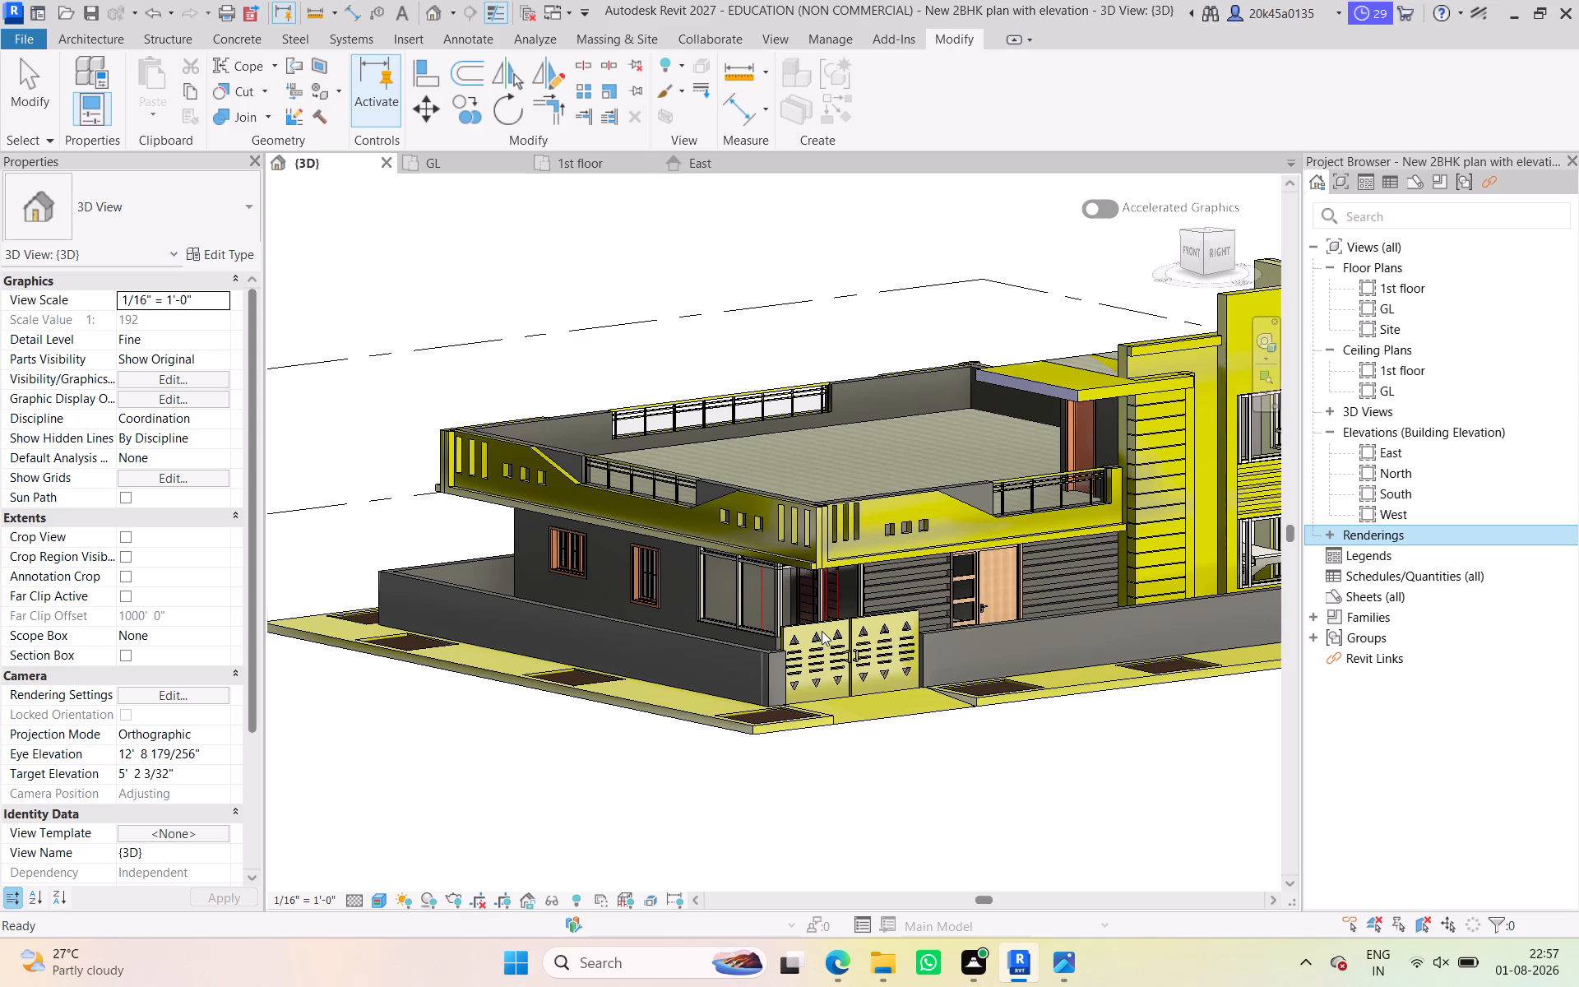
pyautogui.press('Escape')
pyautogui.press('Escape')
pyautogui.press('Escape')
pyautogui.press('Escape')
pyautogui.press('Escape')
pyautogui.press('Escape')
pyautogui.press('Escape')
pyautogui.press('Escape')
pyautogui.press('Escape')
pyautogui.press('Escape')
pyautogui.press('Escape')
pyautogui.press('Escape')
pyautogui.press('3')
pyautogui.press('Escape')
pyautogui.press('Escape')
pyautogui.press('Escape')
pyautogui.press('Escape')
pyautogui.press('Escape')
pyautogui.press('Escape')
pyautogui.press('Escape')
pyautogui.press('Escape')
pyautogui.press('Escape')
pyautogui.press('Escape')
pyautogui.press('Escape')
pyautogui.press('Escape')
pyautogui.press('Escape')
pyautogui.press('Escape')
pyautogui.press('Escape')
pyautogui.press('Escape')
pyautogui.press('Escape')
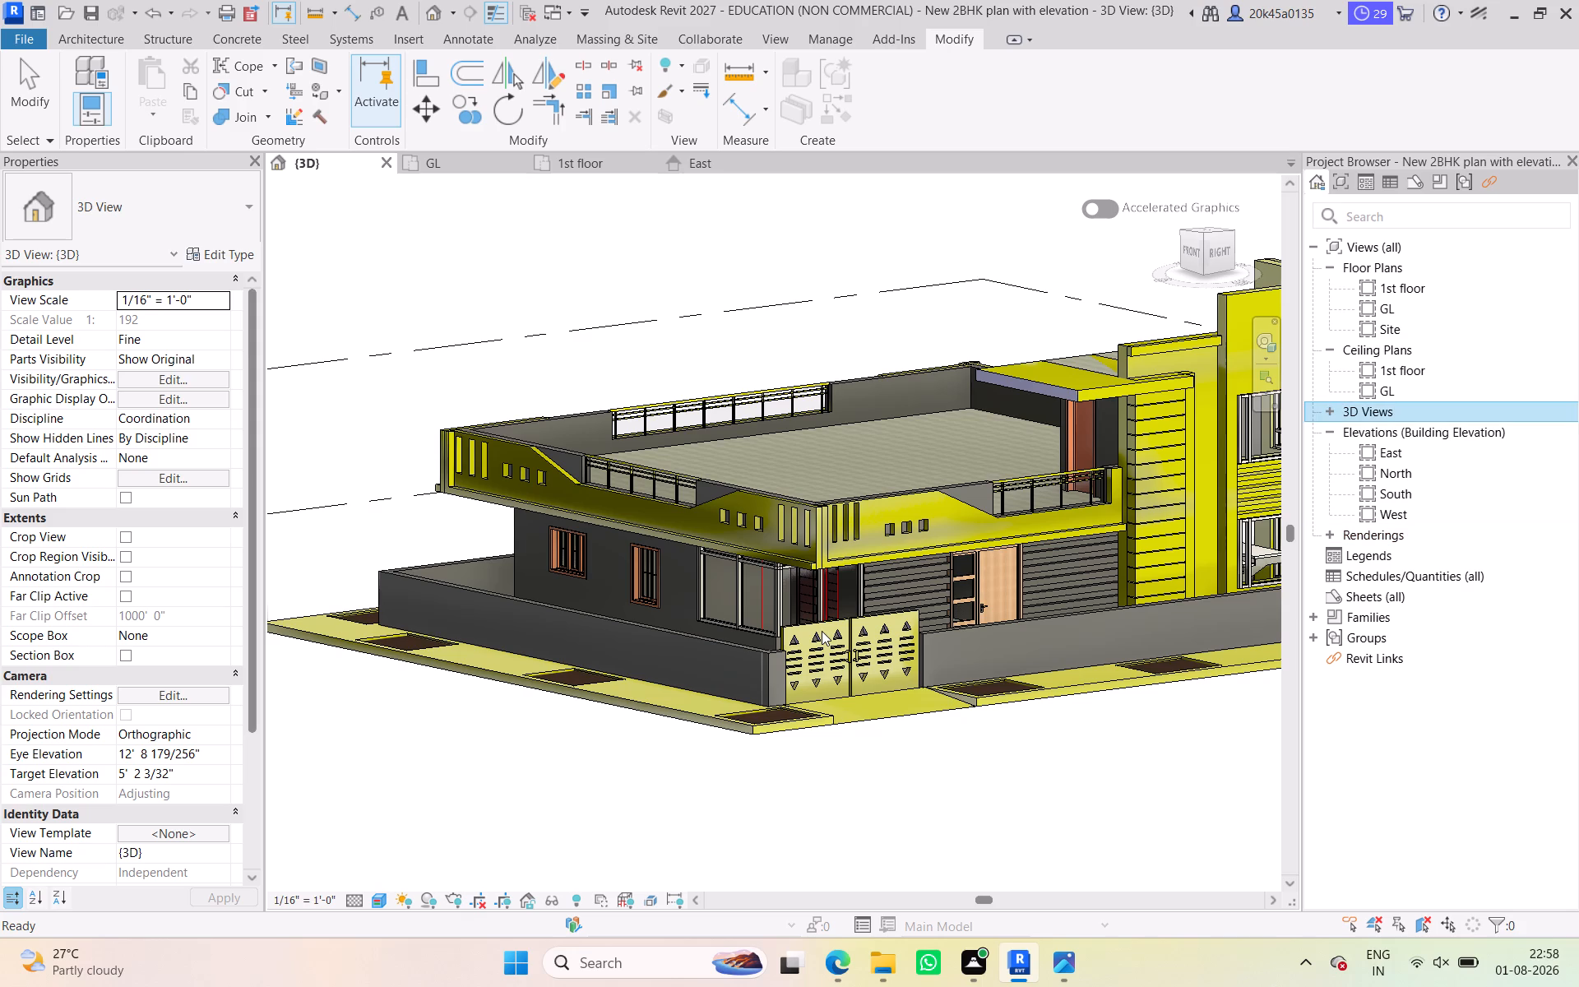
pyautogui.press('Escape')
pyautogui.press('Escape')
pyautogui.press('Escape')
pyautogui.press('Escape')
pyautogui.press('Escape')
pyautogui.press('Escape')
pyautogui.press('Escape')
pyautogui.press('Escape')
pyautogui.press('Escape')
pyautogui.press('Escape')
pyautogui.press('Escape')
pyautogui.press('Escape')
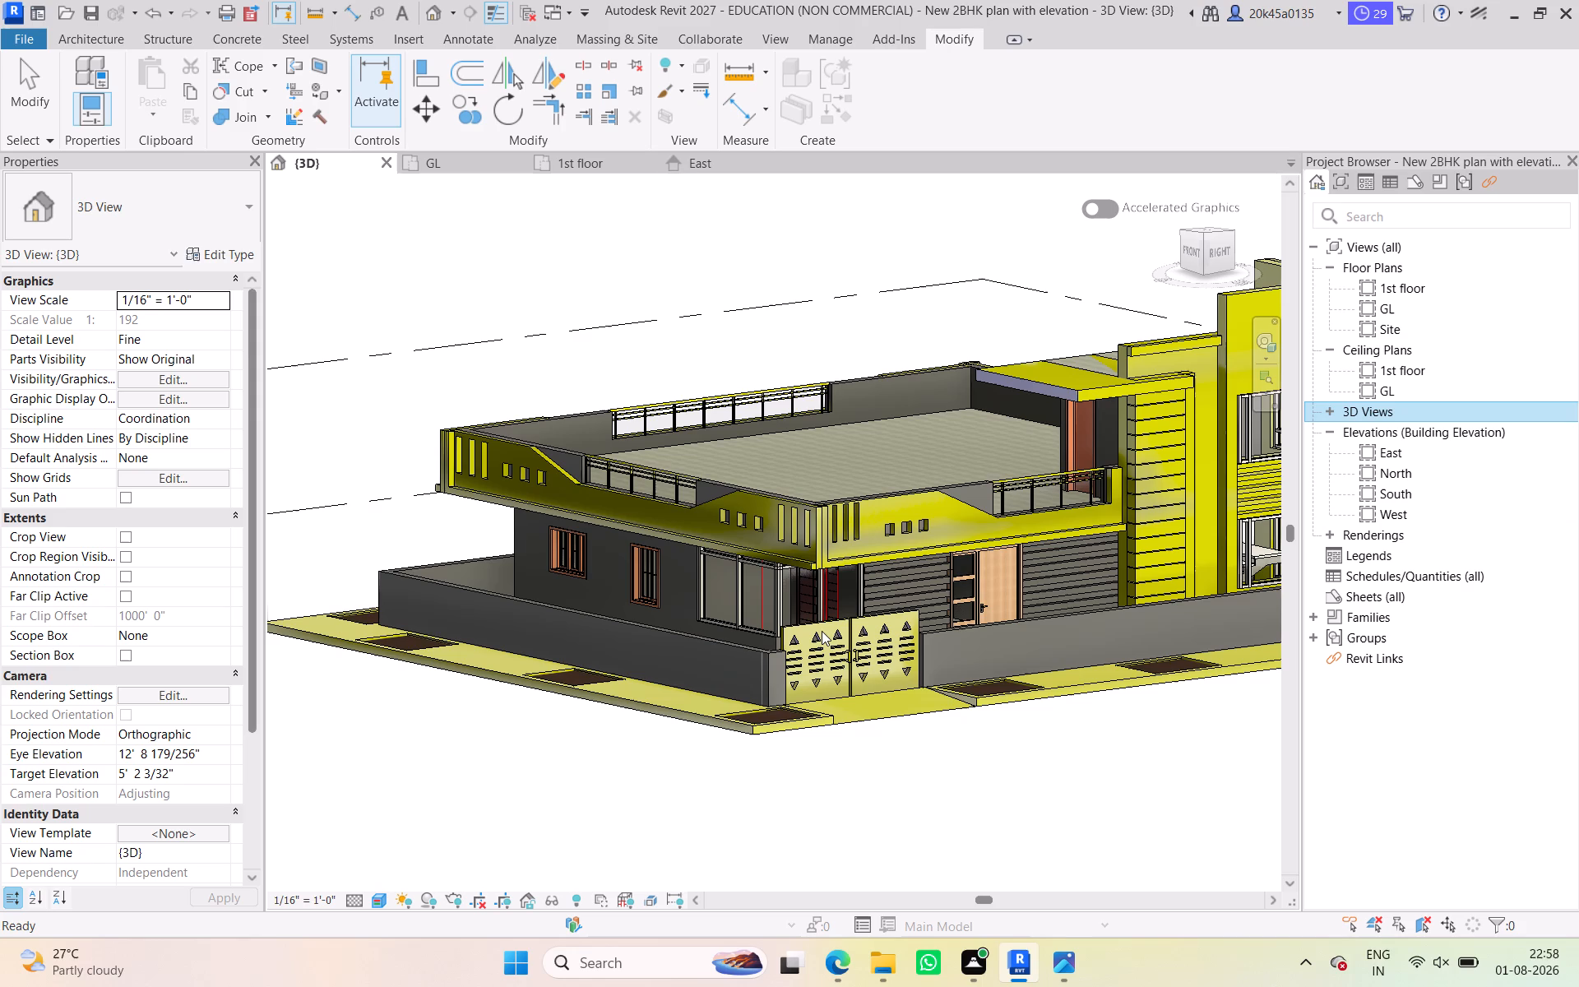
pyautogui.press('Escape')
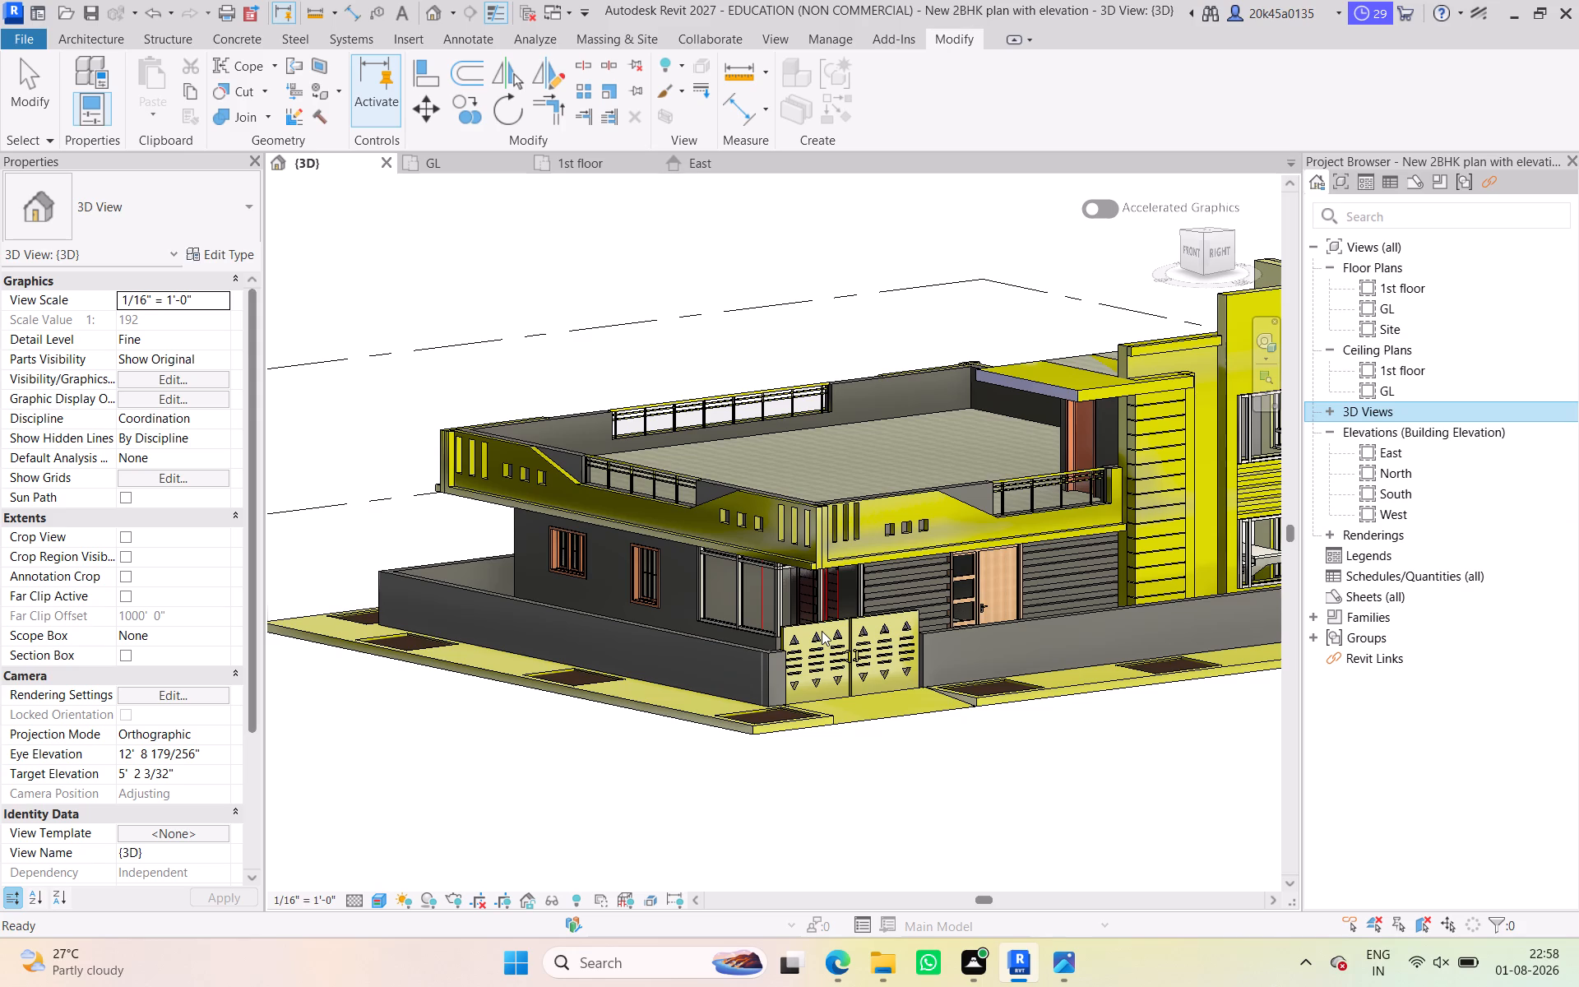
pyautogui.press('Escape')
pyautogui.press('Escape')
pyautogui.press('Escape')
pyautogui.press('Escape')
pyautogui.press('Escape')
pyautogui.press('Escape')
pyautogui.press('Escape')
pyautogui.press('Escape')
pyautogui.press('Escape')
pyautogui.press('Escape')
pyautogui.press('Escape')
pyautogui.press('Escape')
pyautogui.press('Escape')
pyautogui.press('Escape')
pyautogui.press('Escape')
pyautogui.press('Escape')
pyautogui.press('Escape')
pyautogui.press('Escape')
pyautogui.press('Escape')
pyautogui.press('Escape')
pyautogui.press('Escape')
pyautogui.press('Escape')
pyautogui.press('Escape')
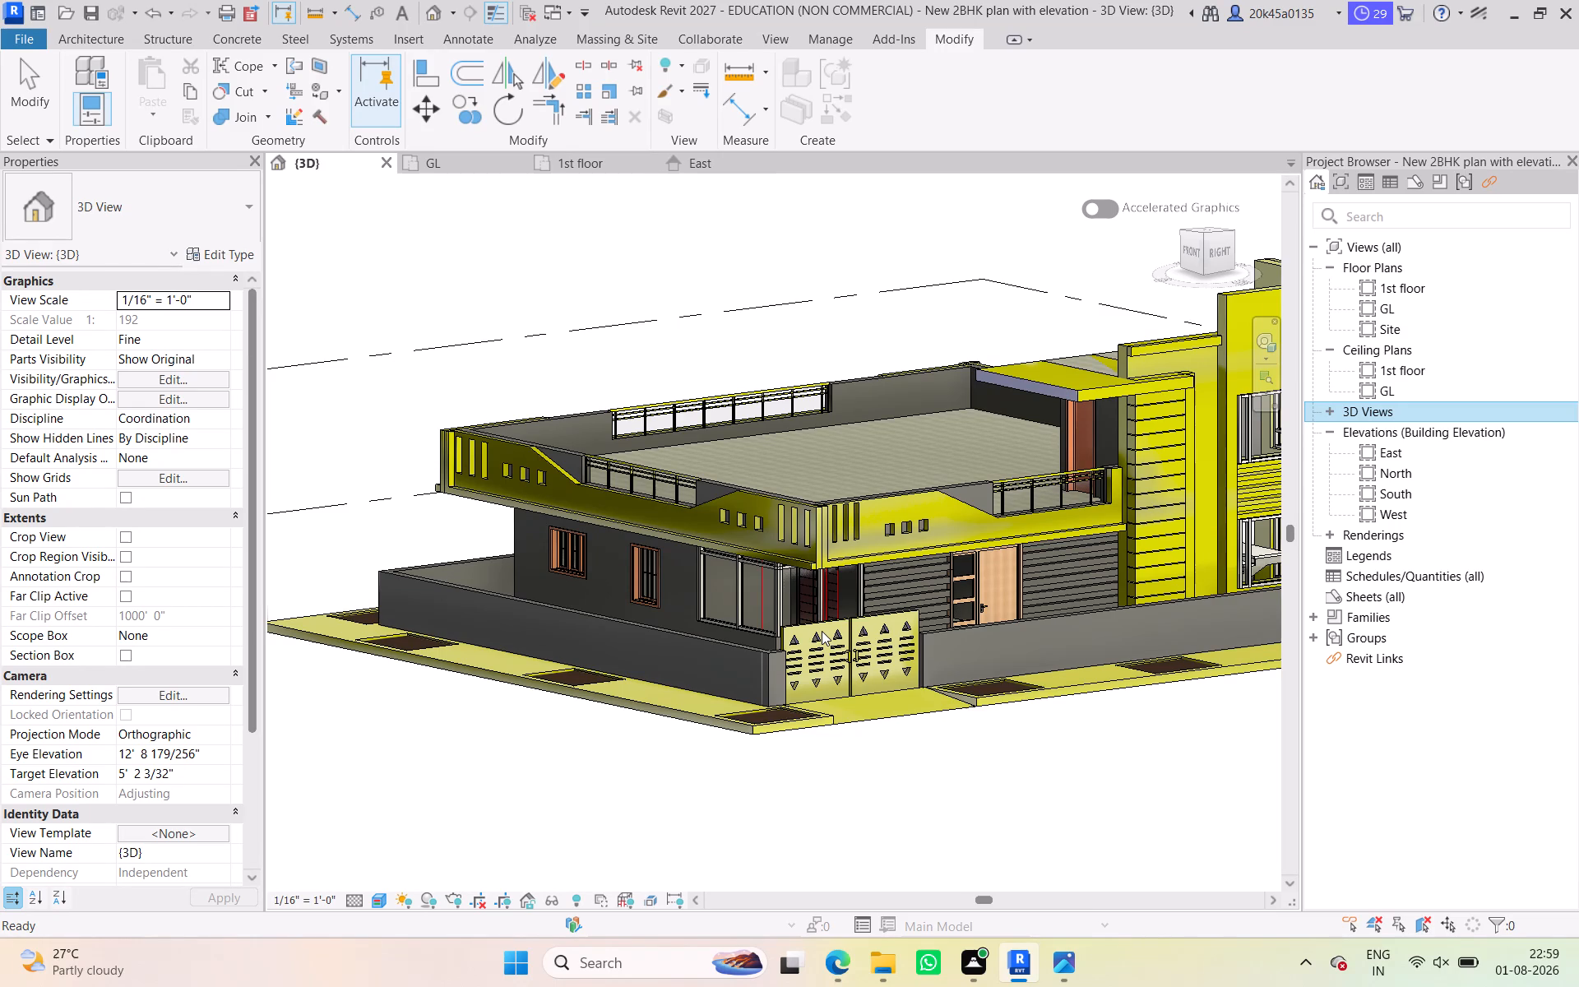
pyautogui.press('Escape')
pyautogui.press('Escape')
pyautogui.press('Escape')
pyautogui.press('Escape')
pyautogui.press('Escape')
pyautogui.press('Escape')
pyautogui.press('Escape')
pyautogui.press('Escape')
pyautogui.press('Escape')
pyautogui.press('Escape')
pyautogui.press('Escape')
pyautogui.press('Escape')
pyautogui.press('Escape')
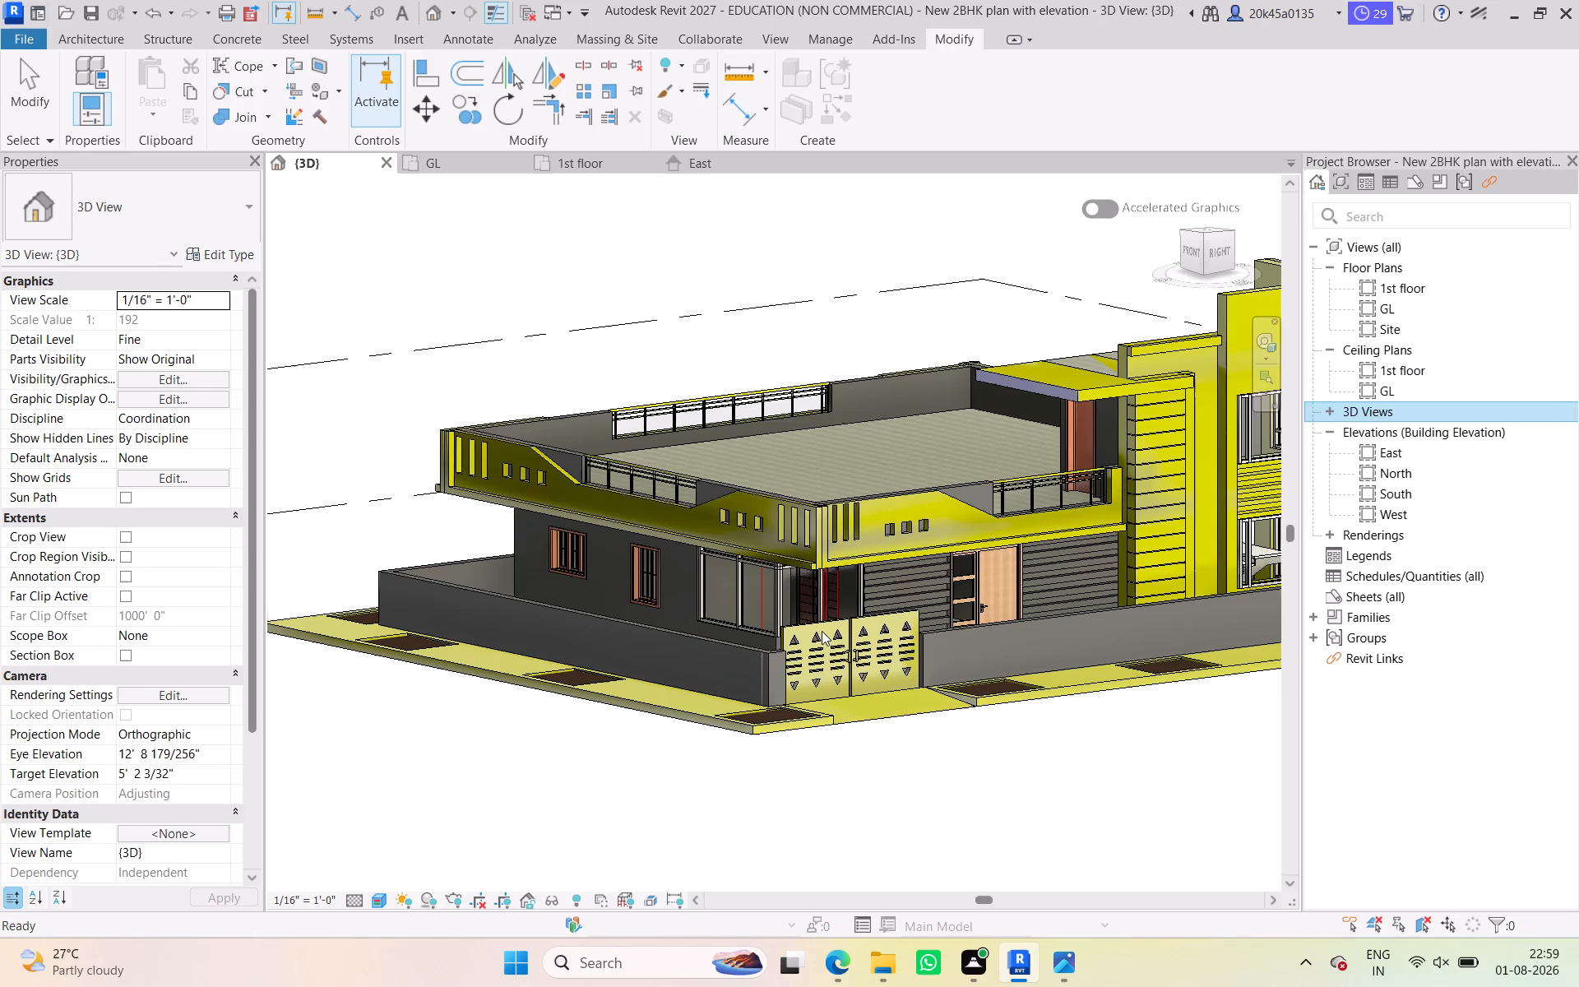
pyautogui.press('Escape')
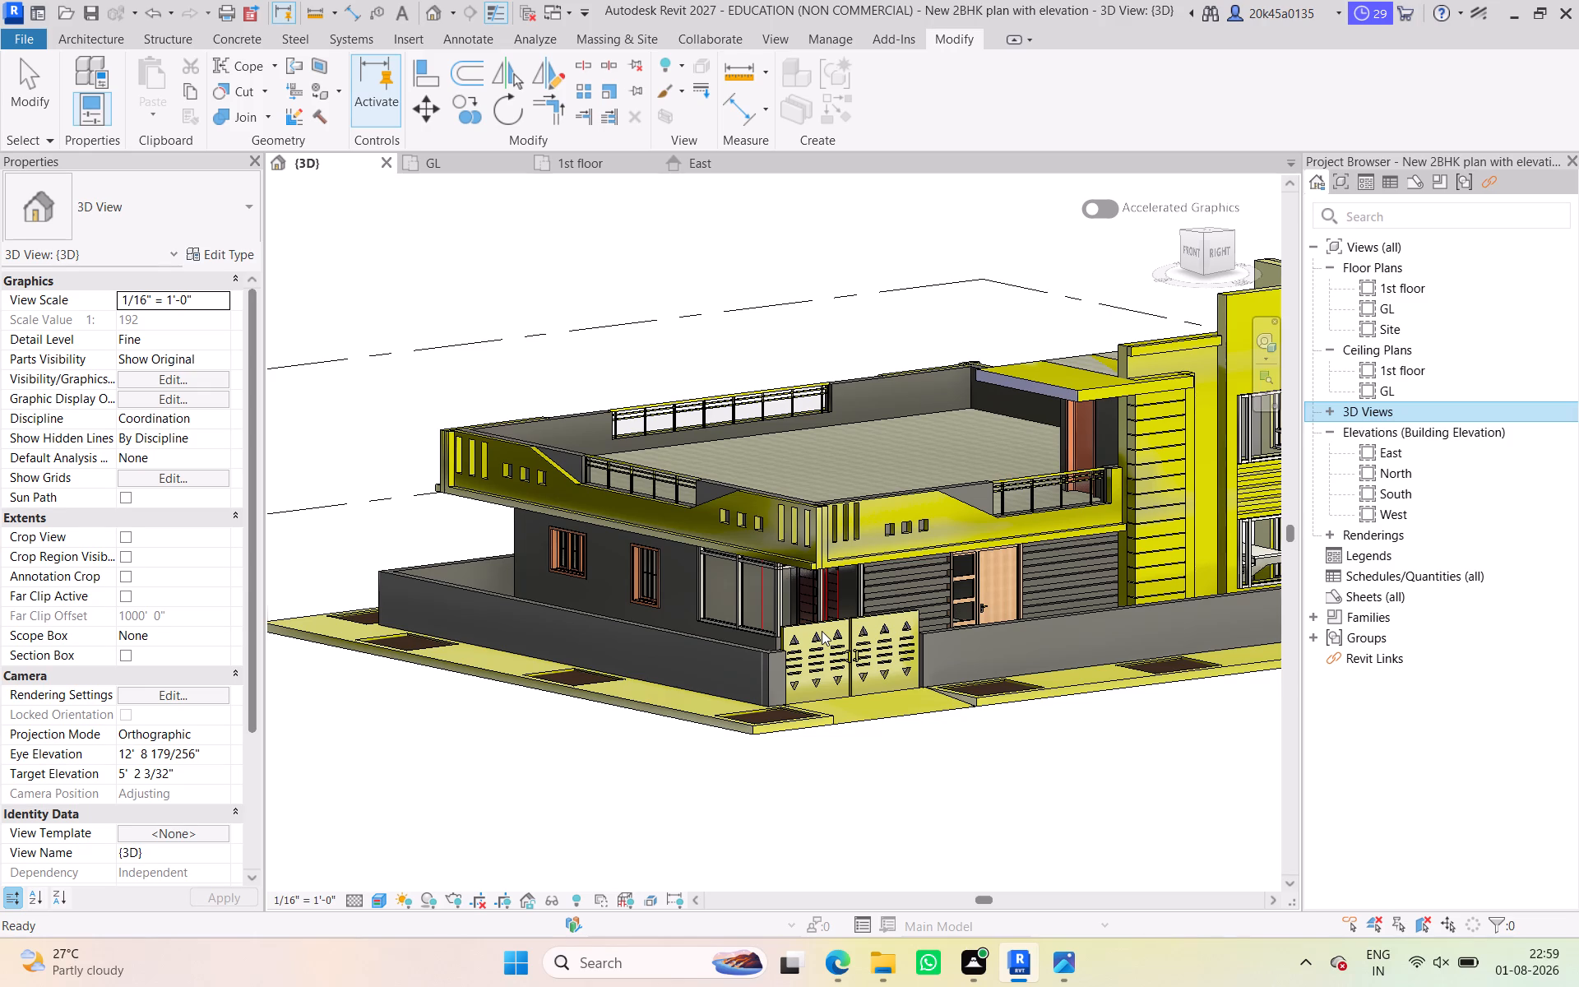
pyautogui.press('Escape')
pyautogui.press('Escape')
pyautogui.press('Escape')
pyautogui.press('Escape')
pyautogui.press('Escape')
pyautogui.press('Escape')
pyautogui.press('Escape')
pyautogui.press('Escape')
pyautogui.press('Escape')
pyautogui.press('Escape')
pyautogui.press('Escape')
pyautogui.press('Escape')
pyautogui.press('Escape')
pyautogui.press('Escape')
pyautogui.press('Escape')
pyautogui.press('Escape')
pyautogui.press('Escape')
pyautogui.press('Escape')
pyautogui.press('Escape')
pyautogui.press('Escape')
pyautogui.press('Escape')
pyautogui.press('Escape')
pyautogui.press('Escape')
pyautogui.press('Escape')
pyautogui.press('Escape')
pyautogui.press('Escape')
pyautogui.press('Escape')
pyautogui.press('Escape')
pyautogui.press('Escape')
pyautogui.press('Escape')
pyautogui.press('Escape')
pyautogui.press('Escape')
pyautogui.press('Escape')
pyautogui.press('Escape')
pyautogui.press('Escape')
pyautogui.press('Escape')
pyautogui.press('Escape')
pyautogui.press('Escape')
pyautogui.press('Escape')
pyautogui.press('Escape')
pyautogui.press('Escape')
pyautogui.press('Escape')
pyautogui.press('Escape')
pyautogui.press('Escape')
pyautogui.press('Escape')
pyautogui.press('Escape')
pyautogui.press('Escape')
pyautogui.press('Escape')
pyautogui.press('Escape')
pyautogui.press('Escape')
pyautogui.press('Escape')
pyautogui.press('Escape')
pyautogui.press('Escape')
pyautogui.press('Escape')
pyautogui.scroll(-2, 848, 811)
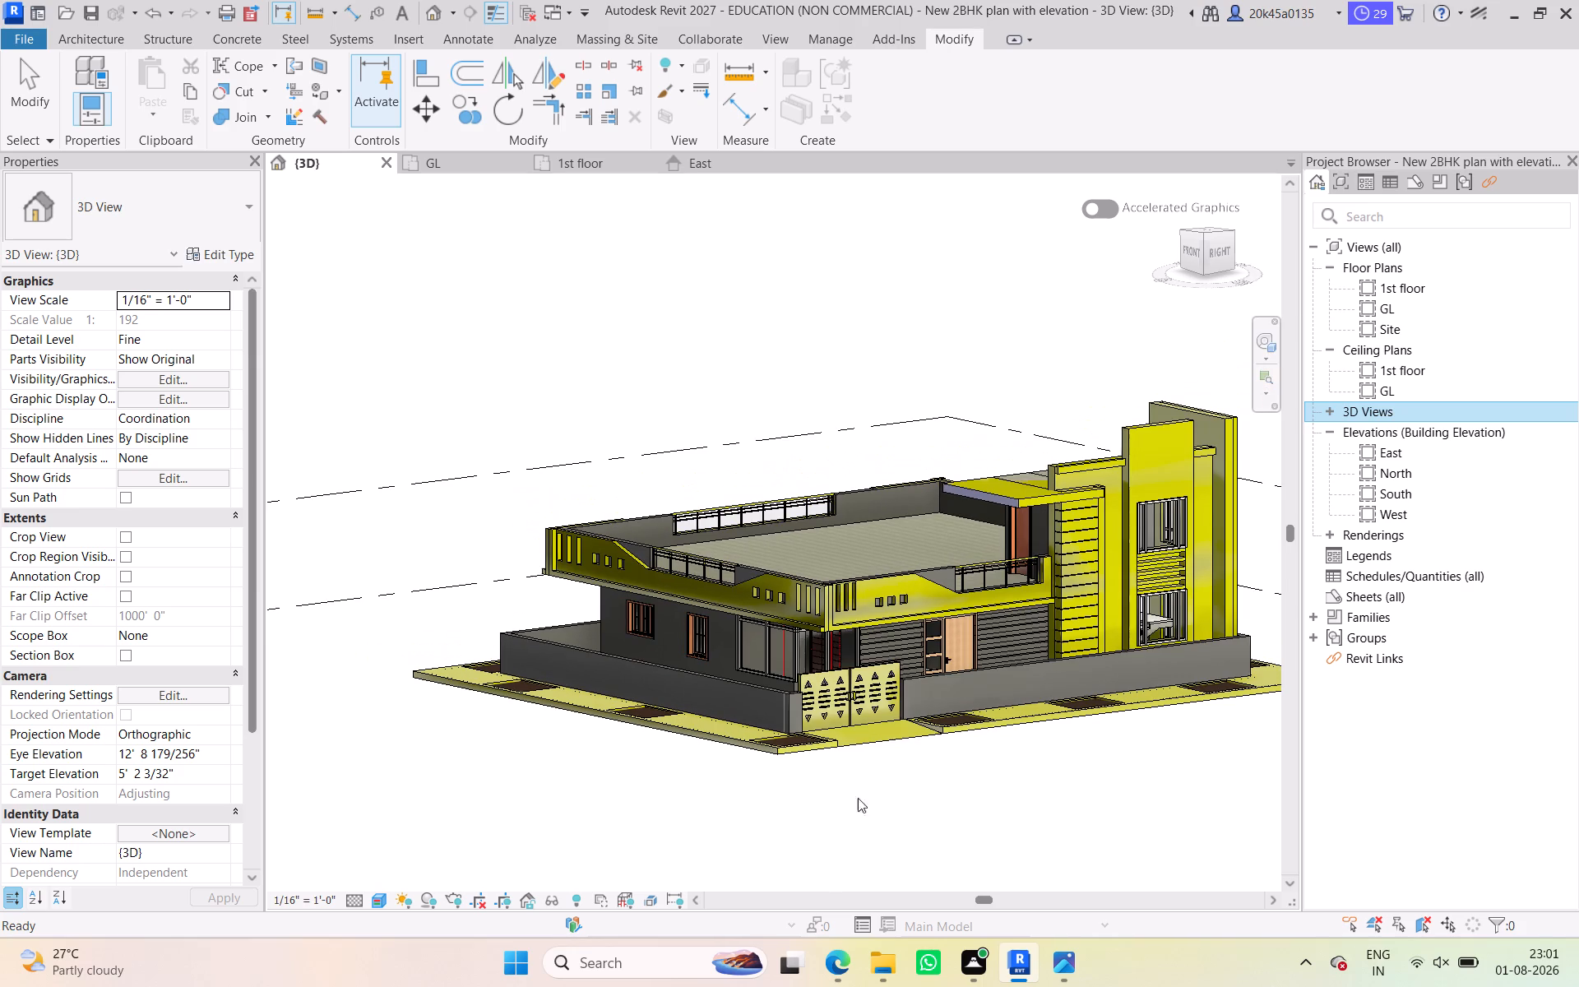
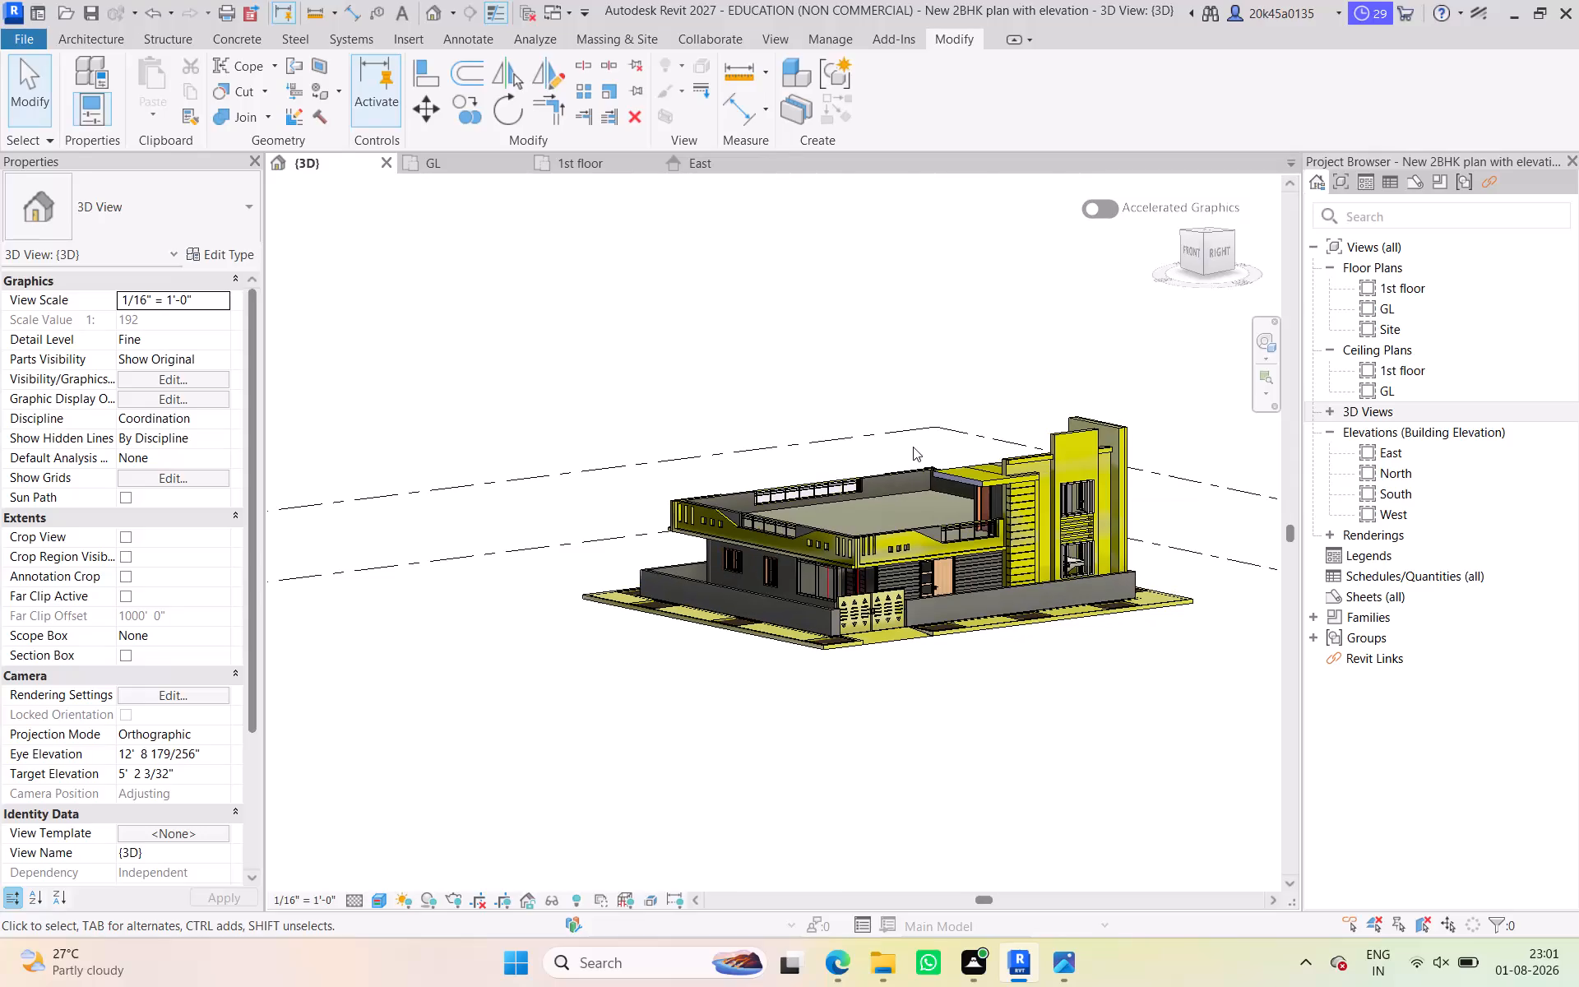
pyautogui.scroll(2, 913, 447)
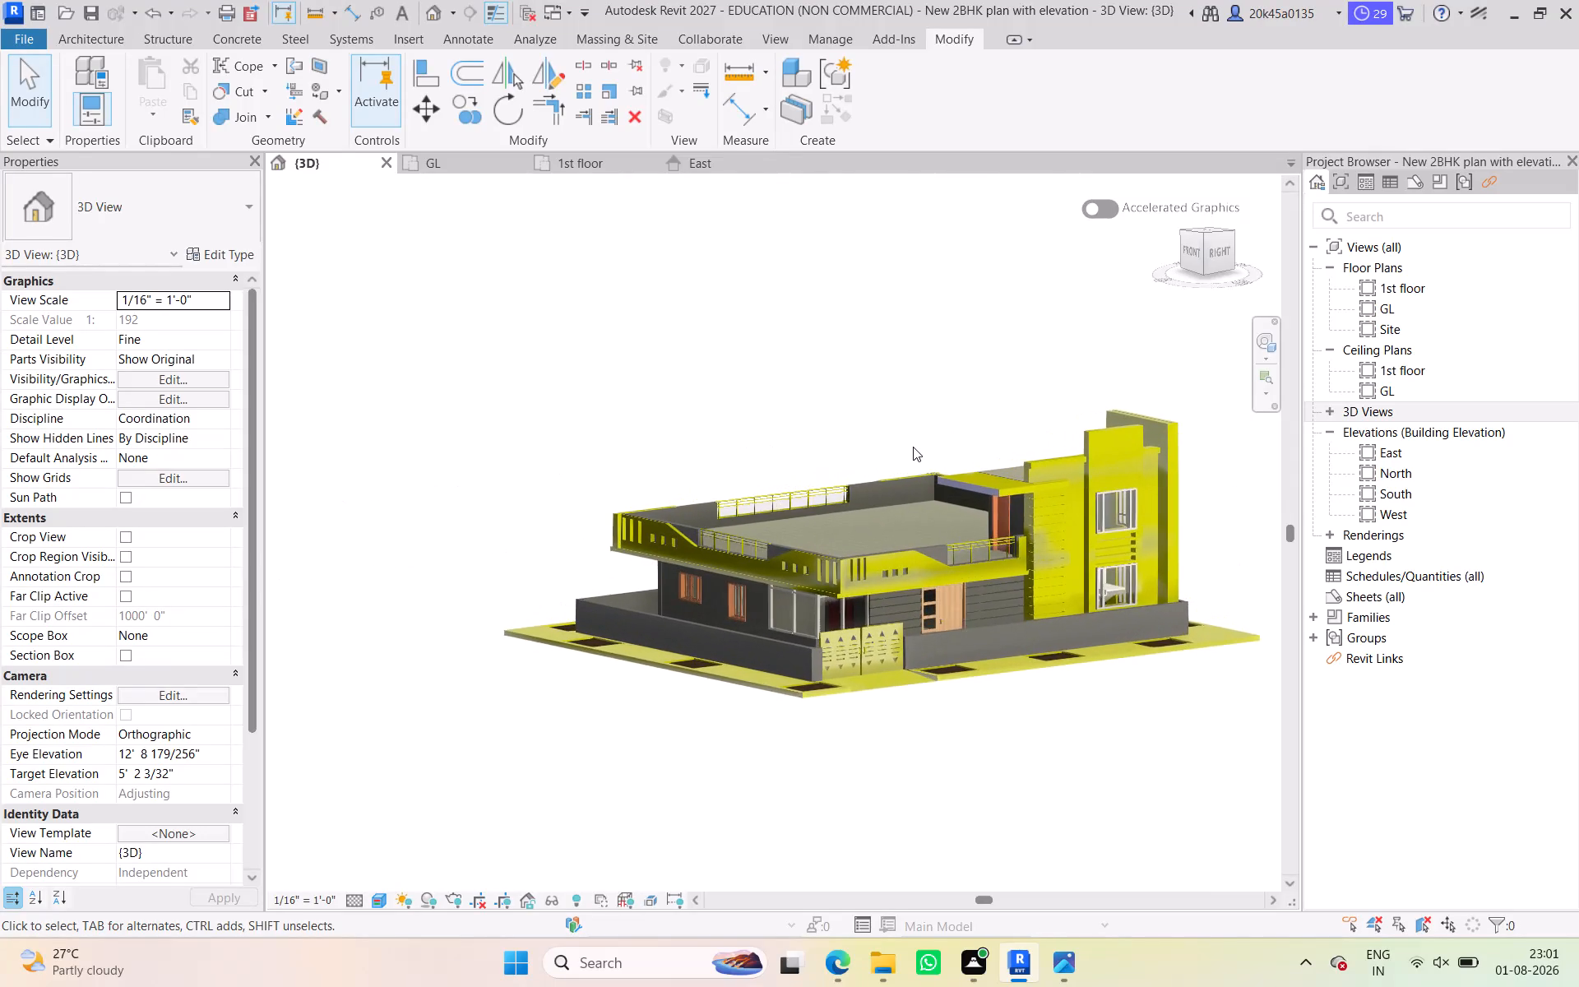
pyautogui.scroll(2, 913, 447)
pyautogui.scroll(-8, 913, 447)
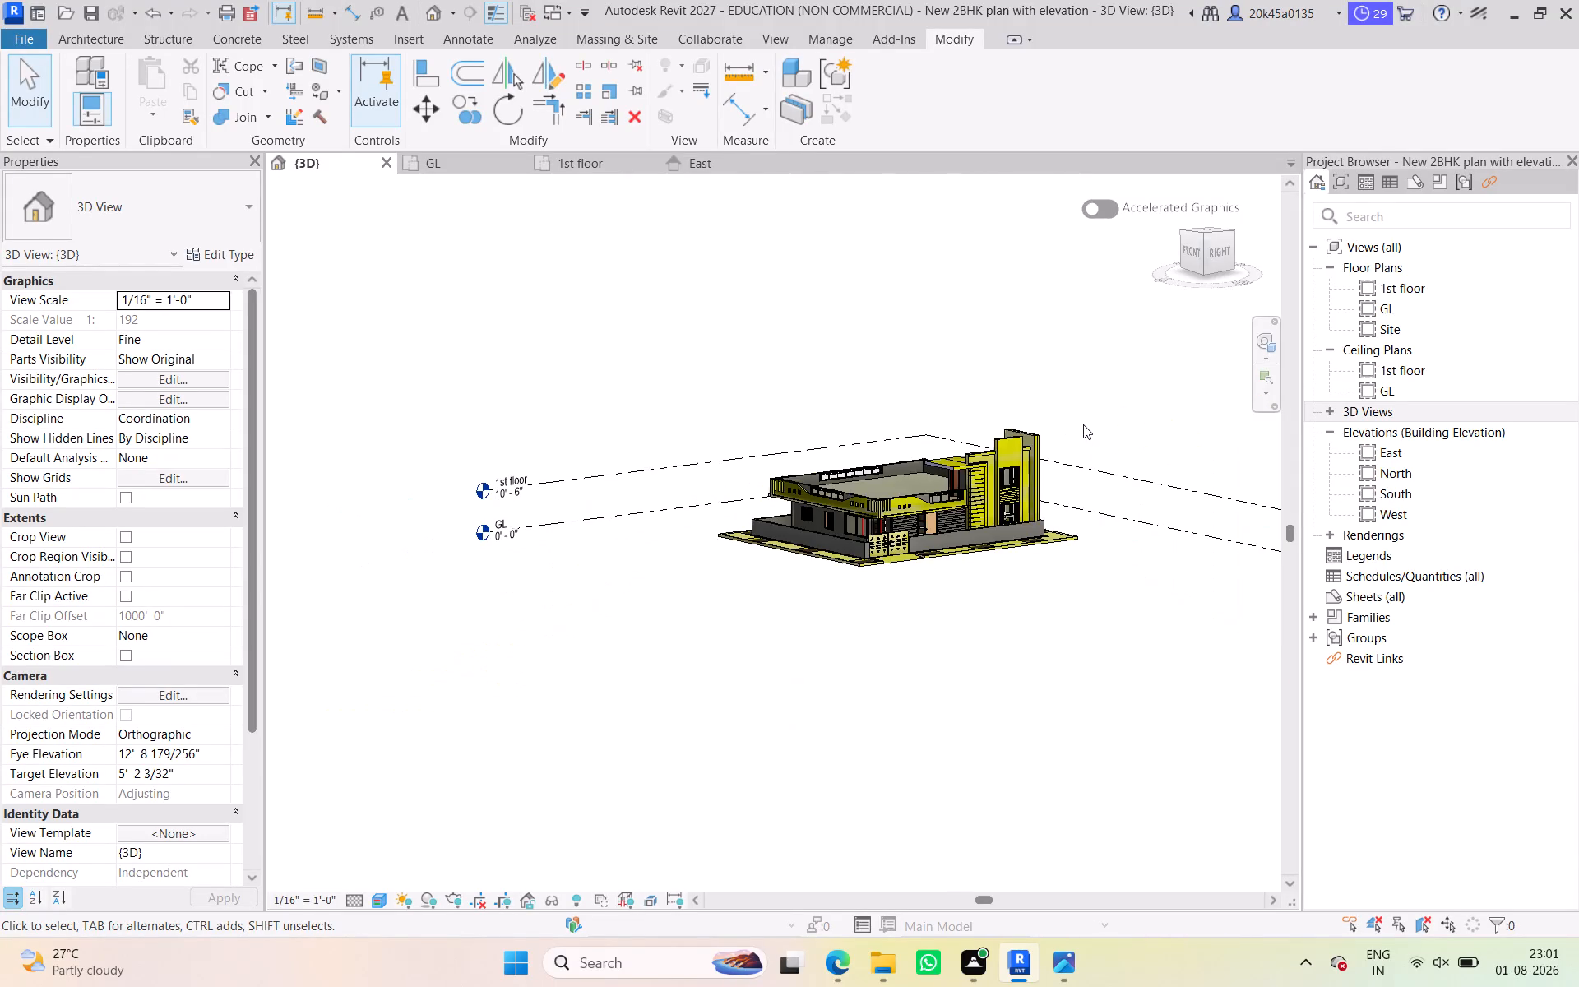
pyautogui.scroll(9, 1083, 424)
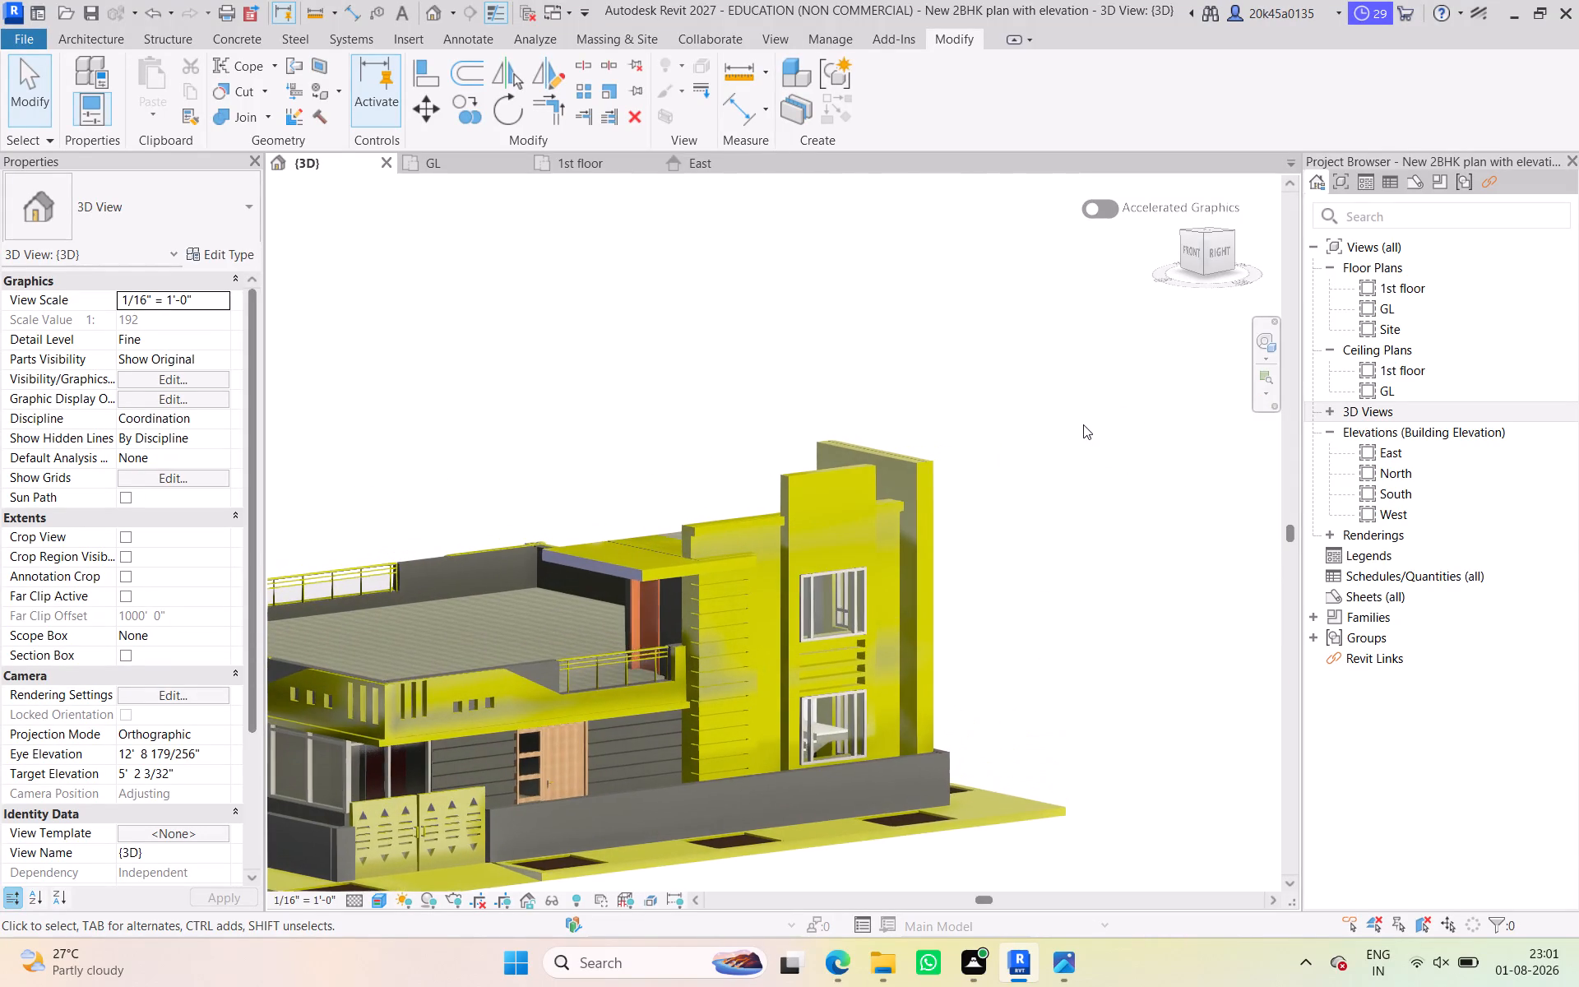
# In the 1st floor plan, draw a vertical building section line outside the house's east side, looking towards the house.
pyautogui.click(612, 160)
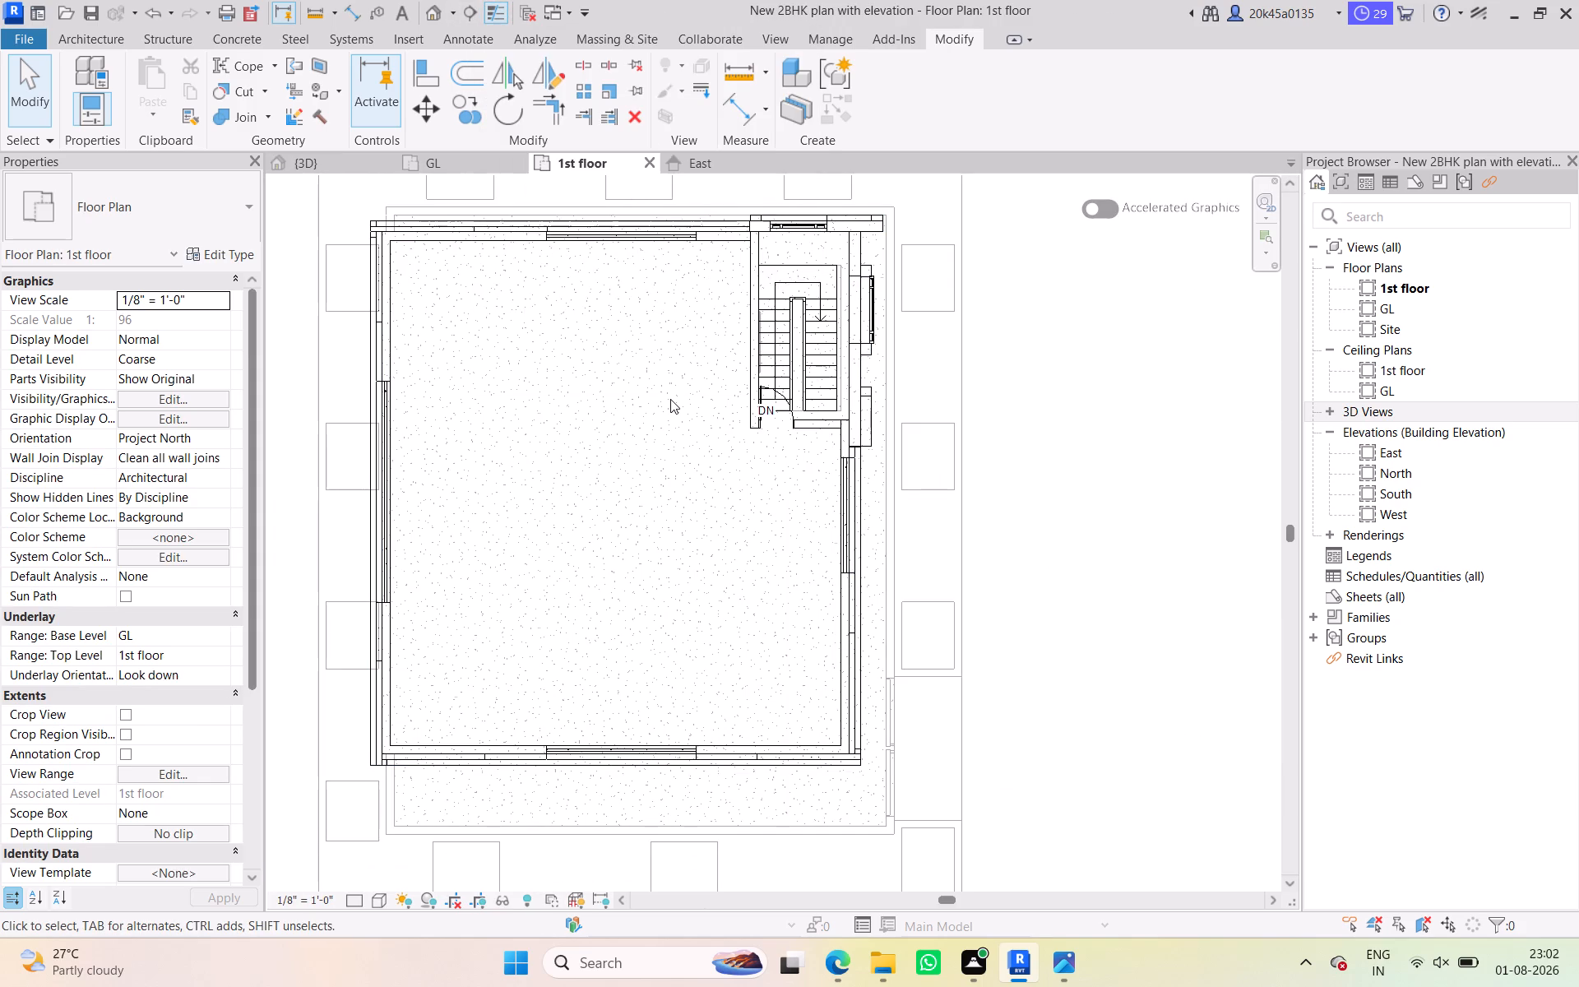
pyautogui.scroll(-6, 670, 399)
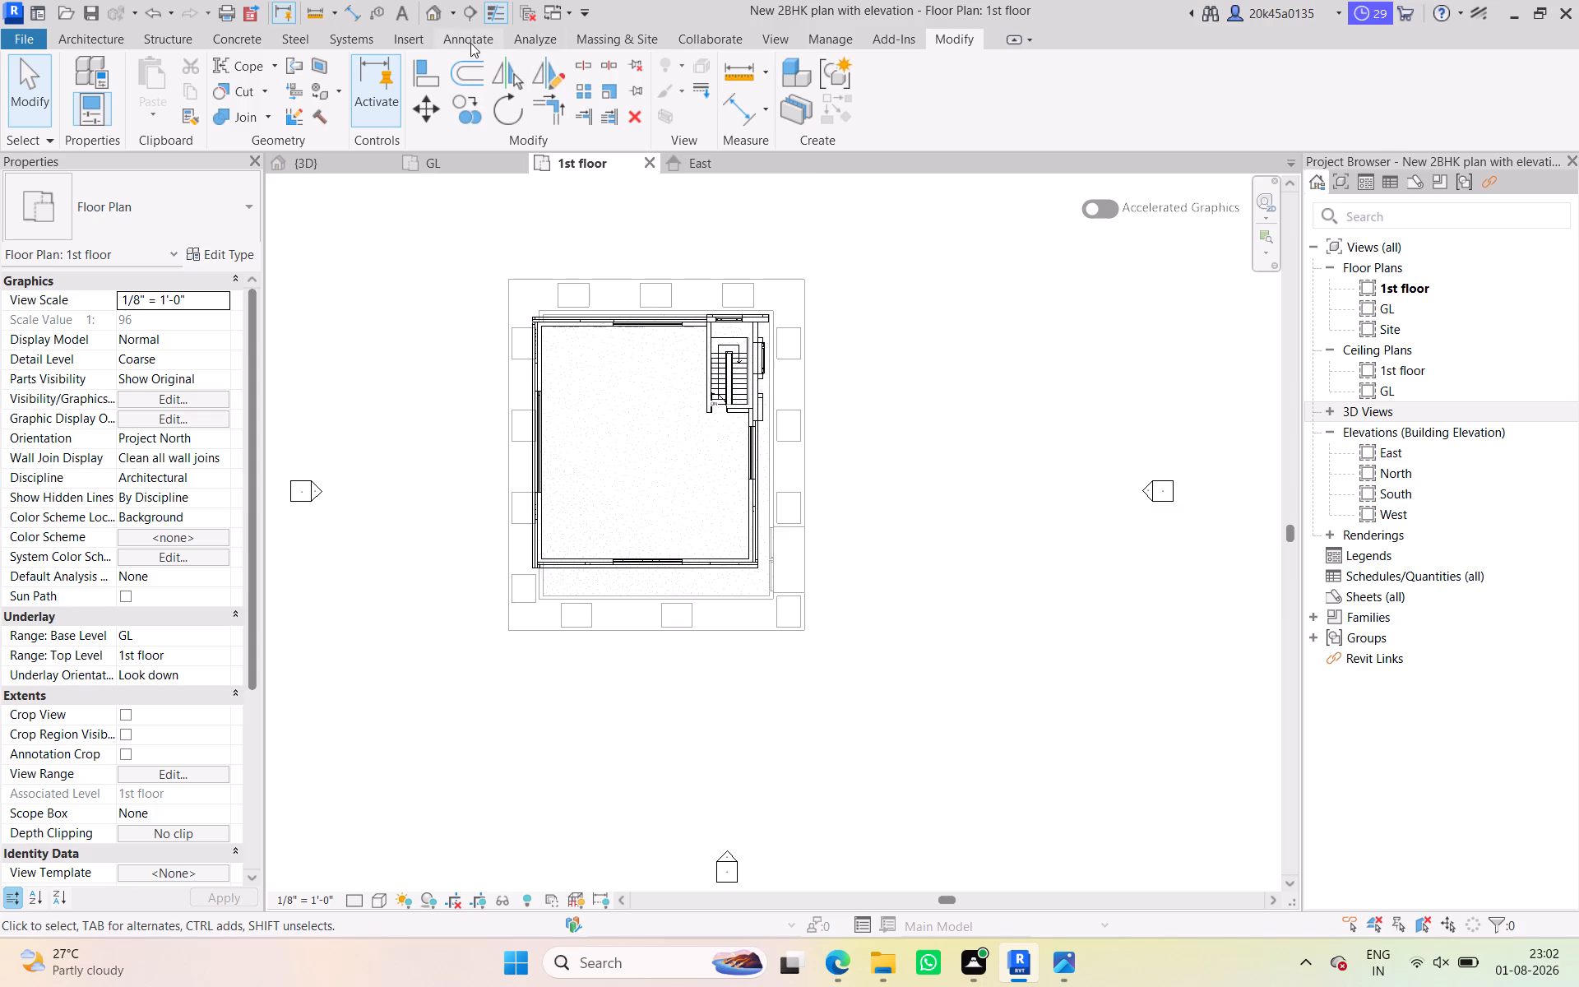
pyautogui.click(473, 12)
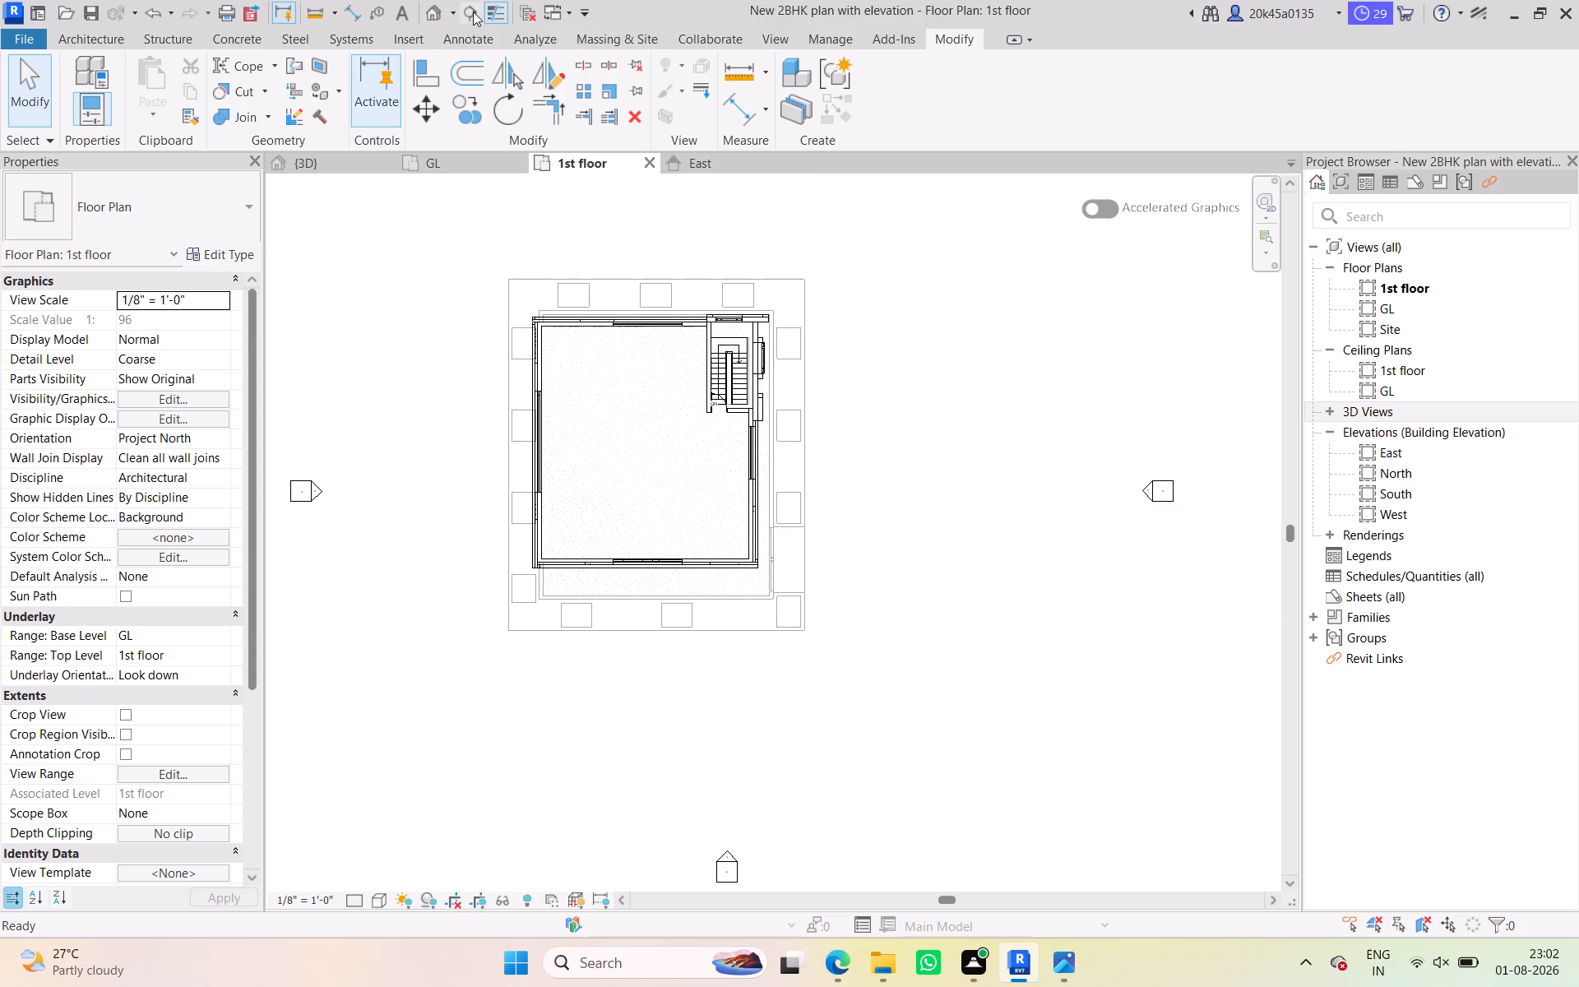
pyautogui.click(830, 250)
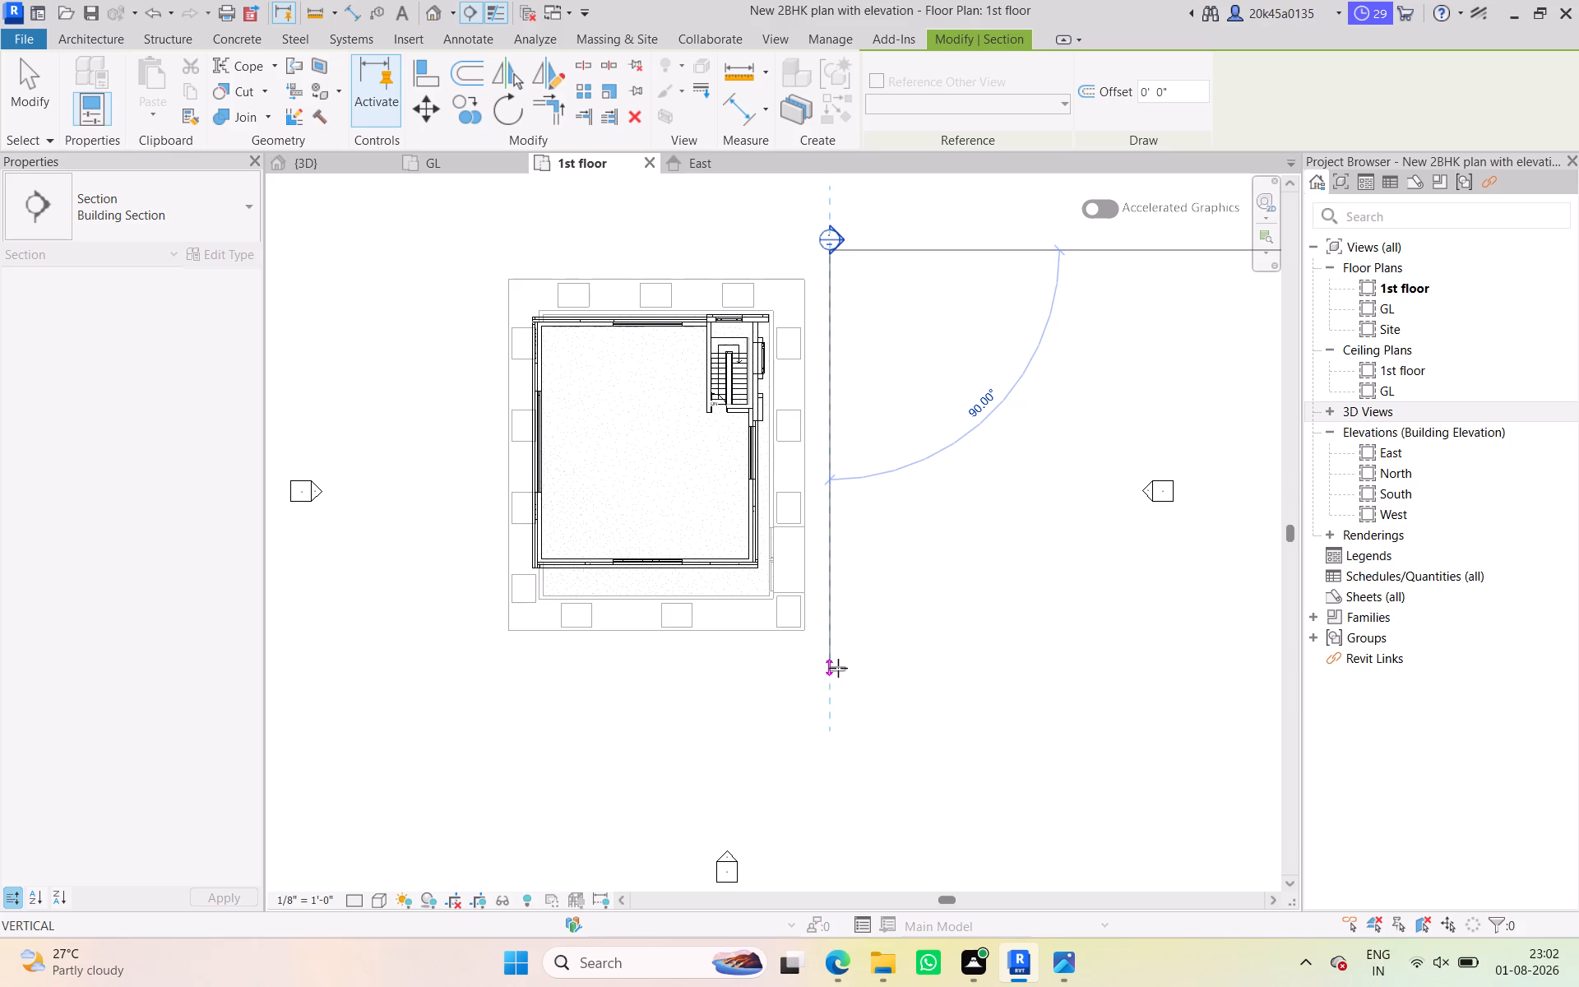
pyautogui.press('Escape')
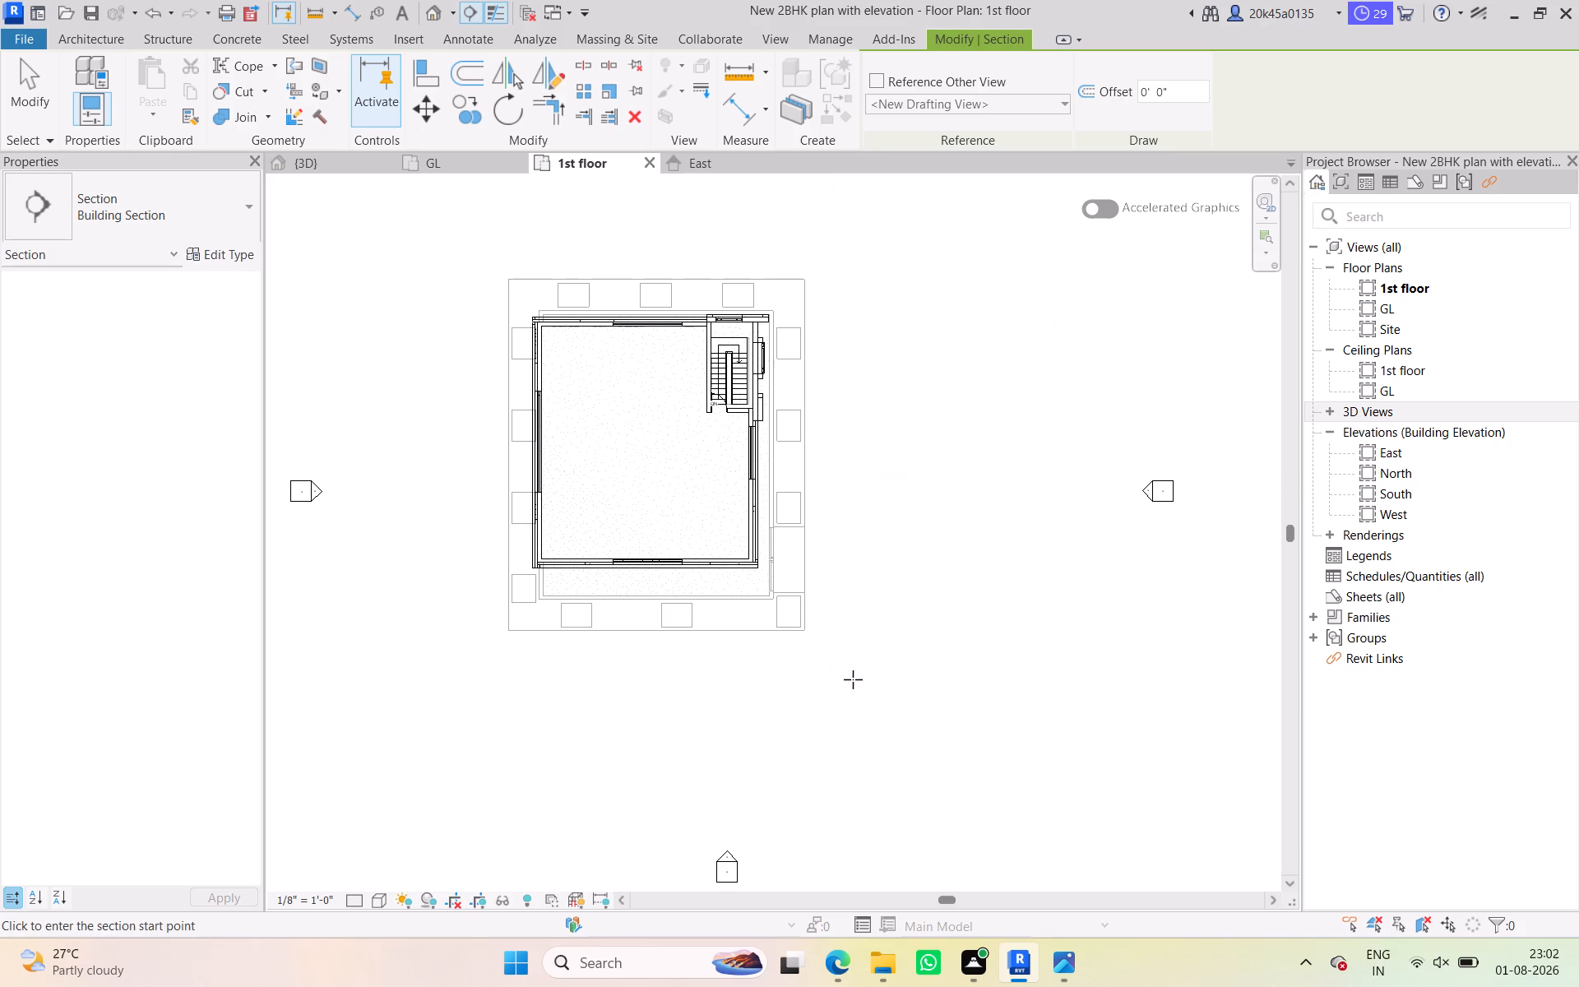
pyautogui.click(866, 682)
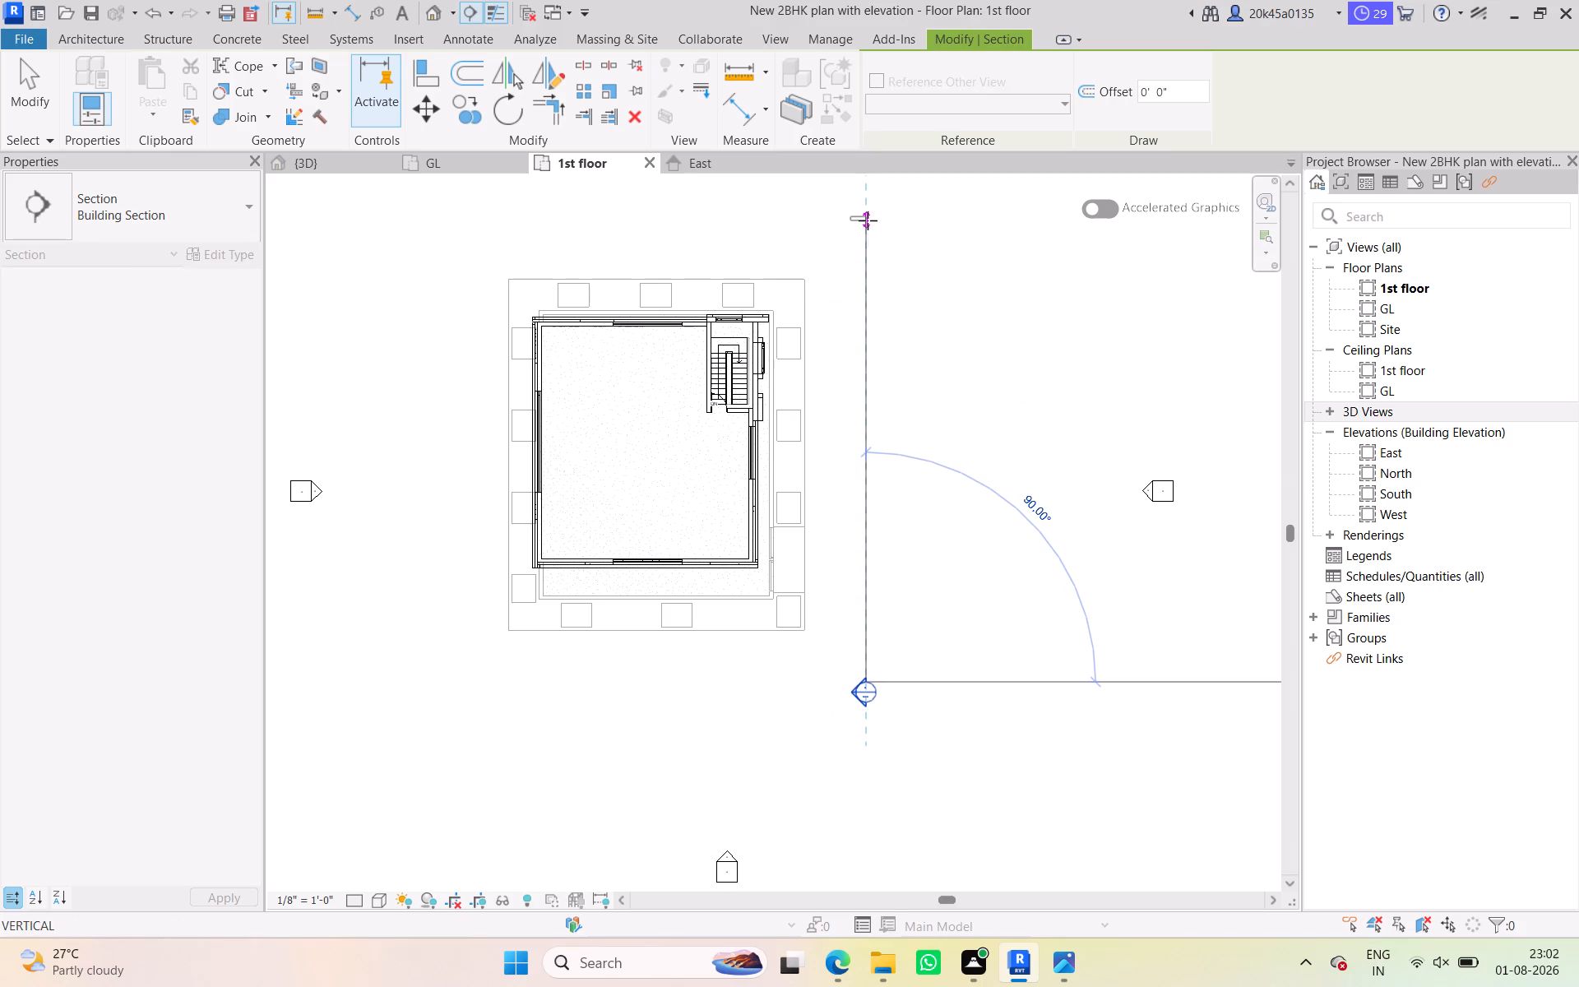
pyautogui.click(868, 220)
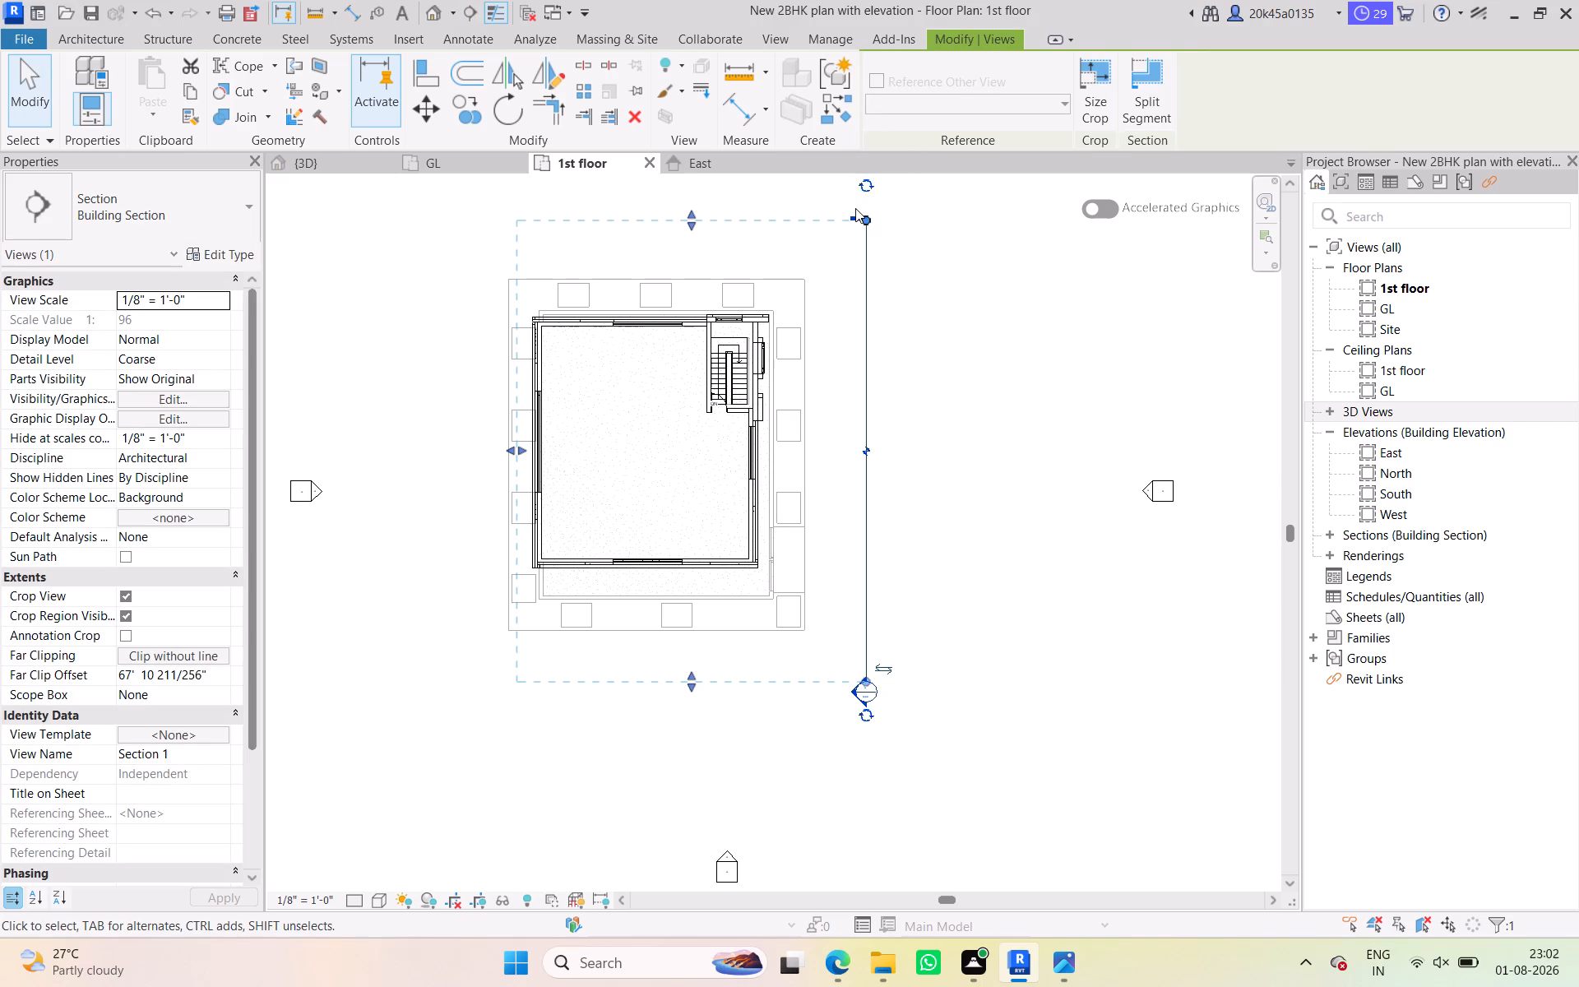
# Open the new section view and extend its crop region upward past the top of the tower.
pyautogui.rightClick(855, 208)
pyautogui.click(907, 352)
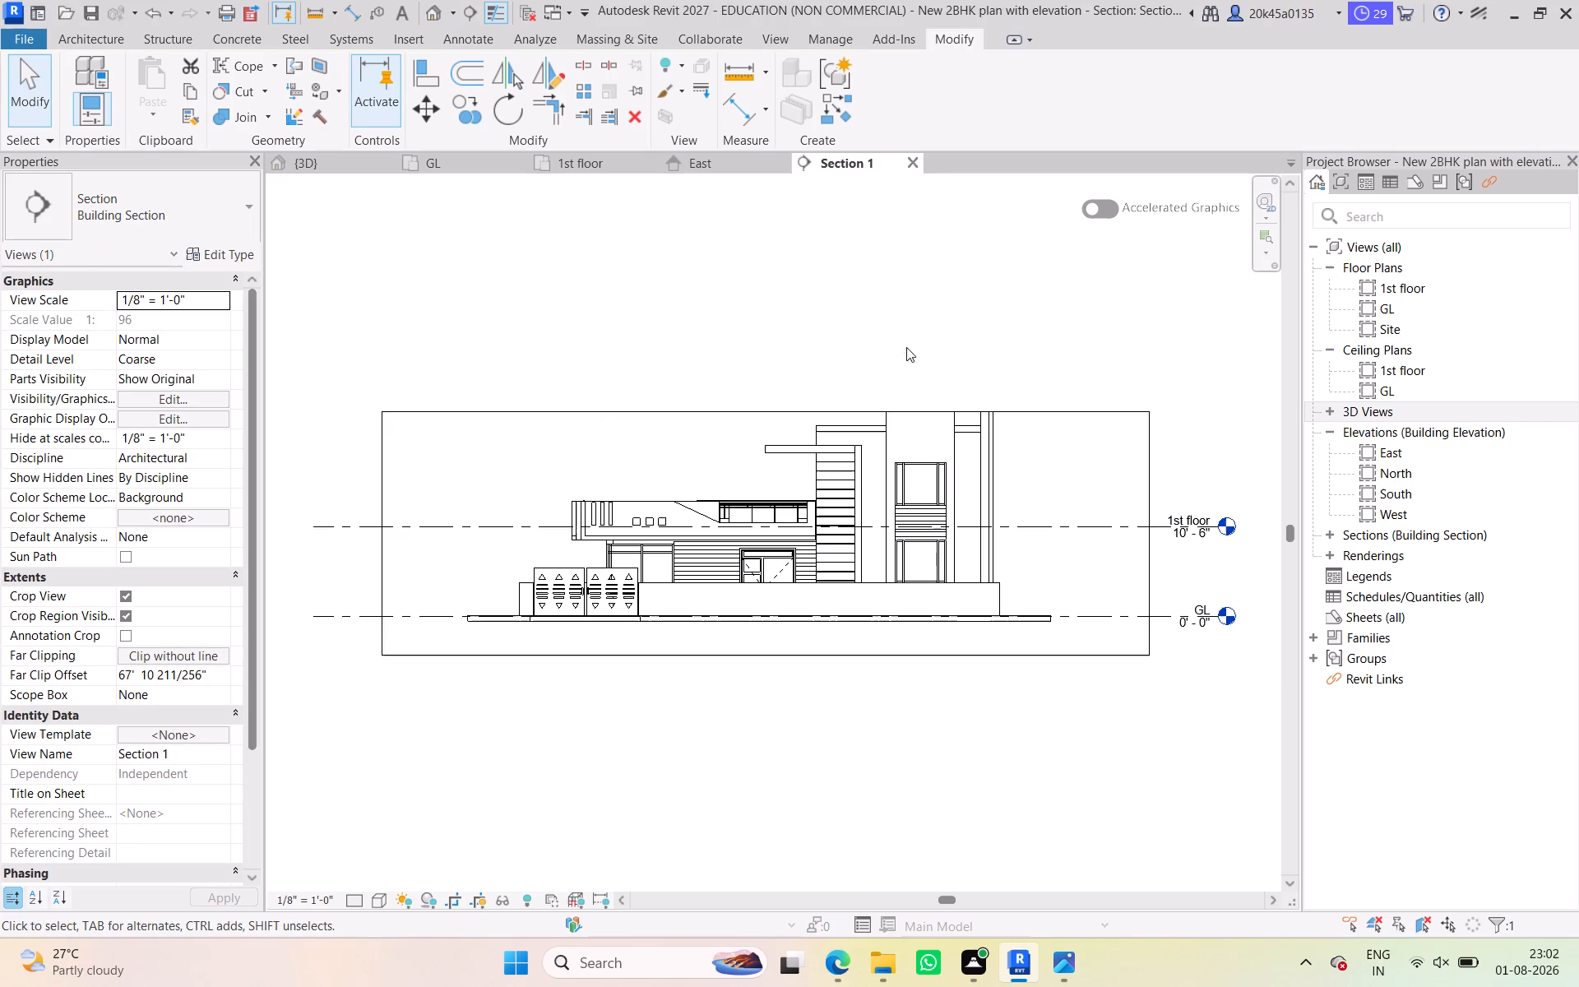
pyautogui.scroll(1, 873, 454)
pyautogui.click(836, 401)
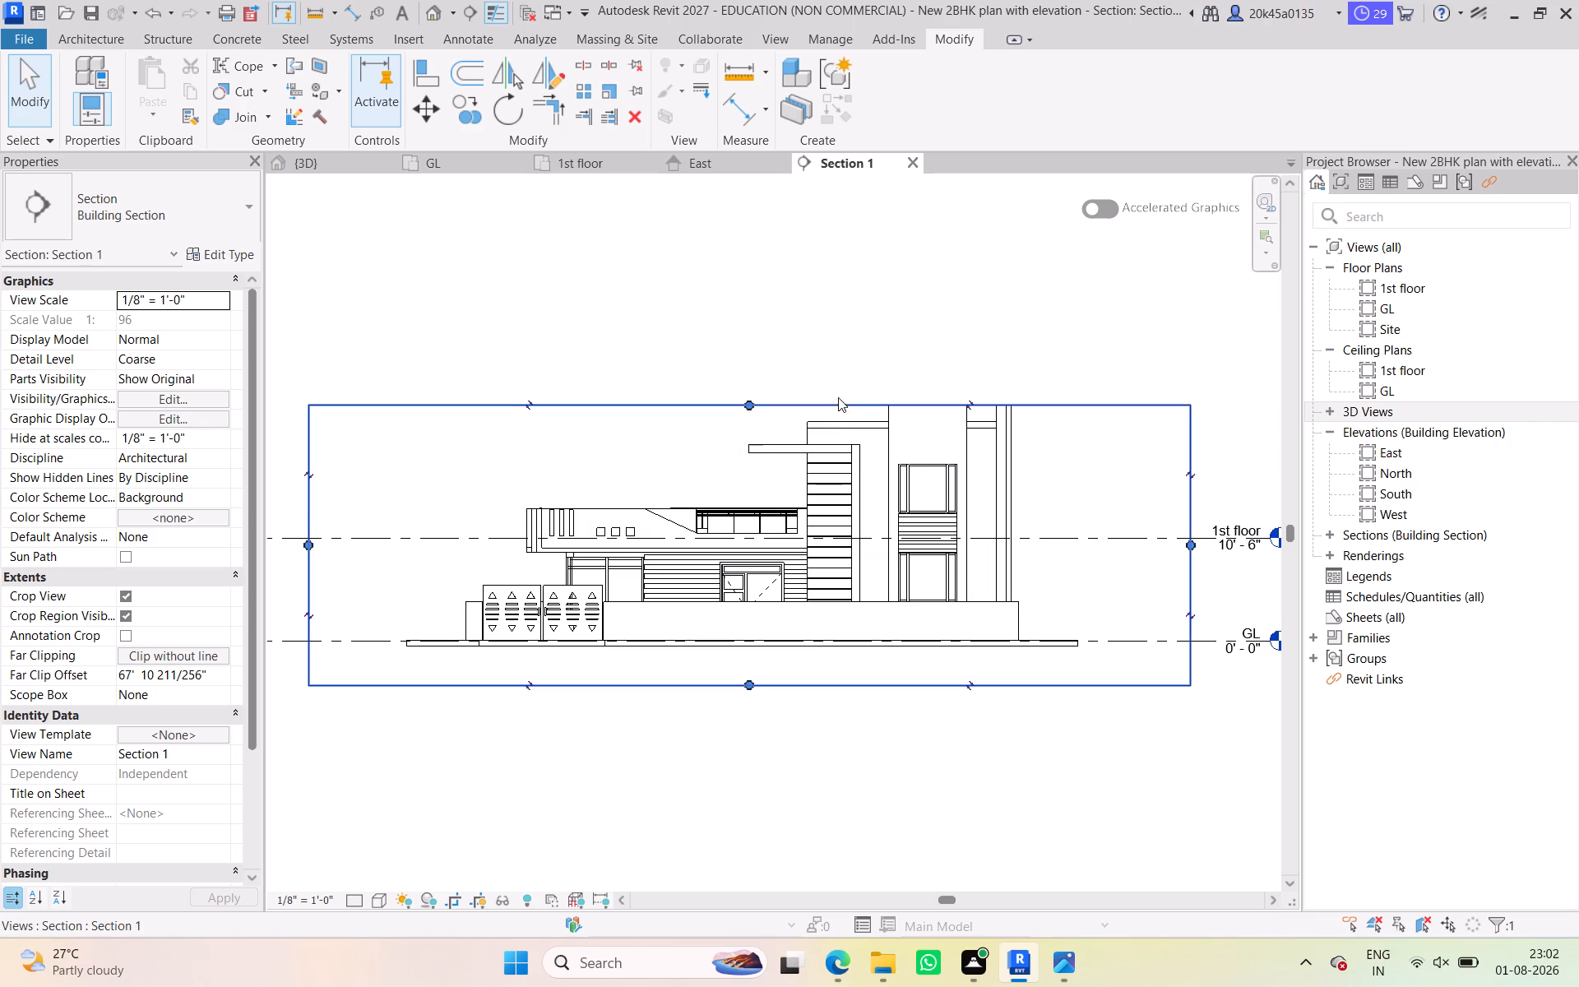
pyautogui.moveTo(744, 401); pyautogui.dragTo(746, 332)
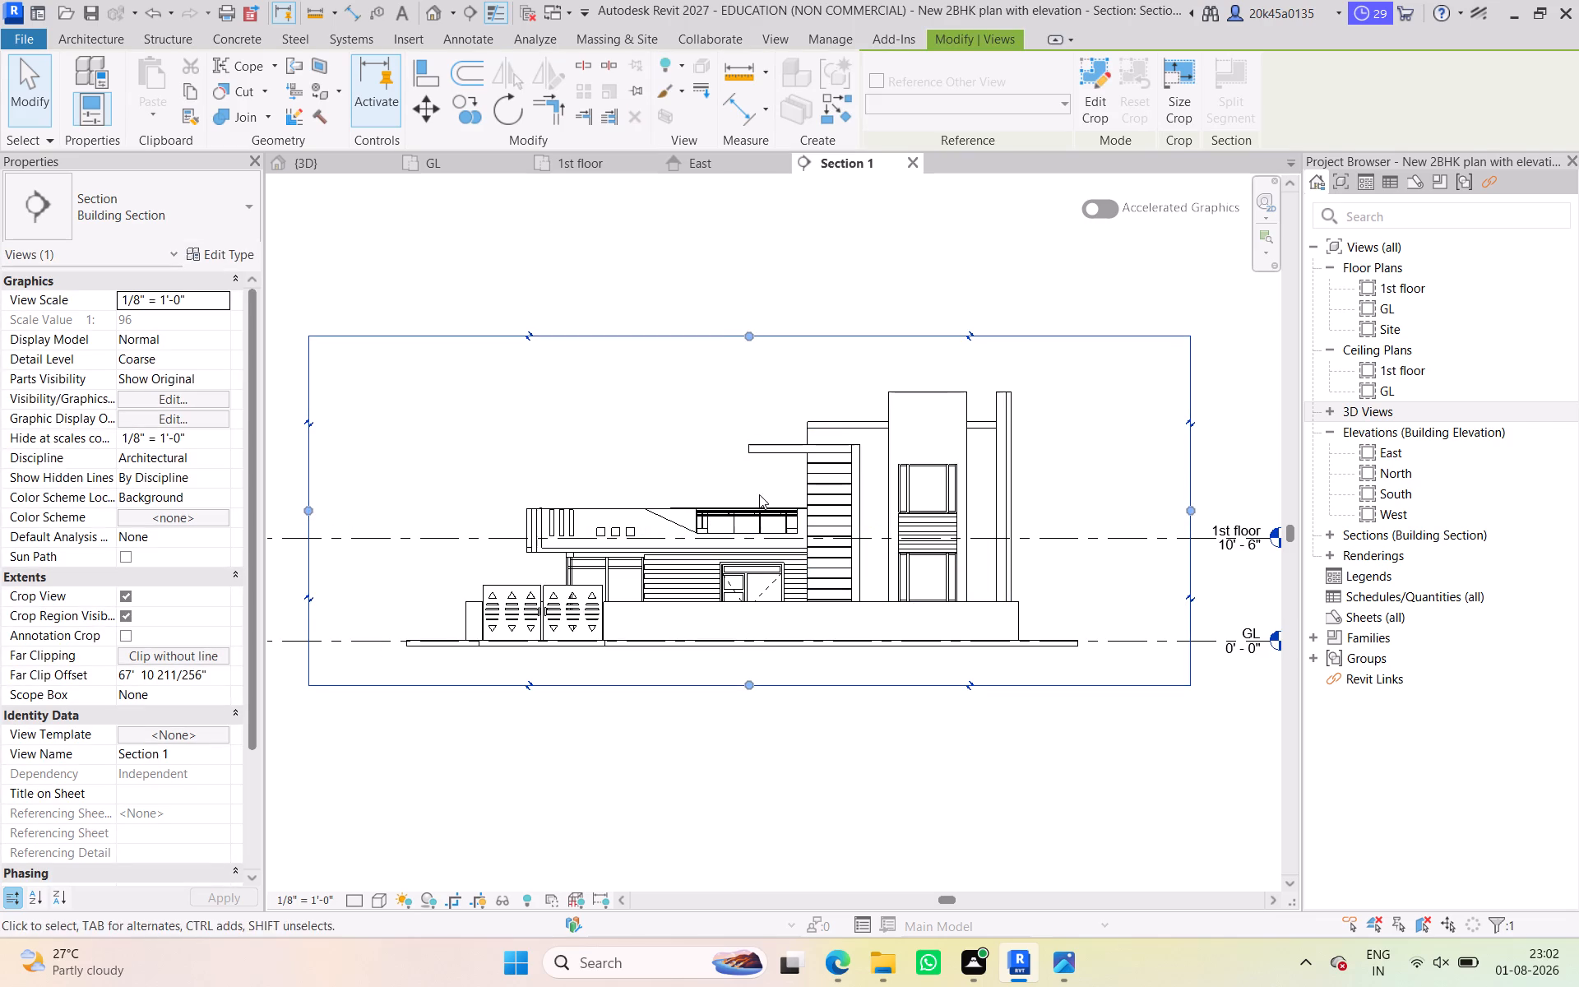
# Set the section view's visual style to Realistic and its detail level to Fine.
pyautogui.click(375, 901)
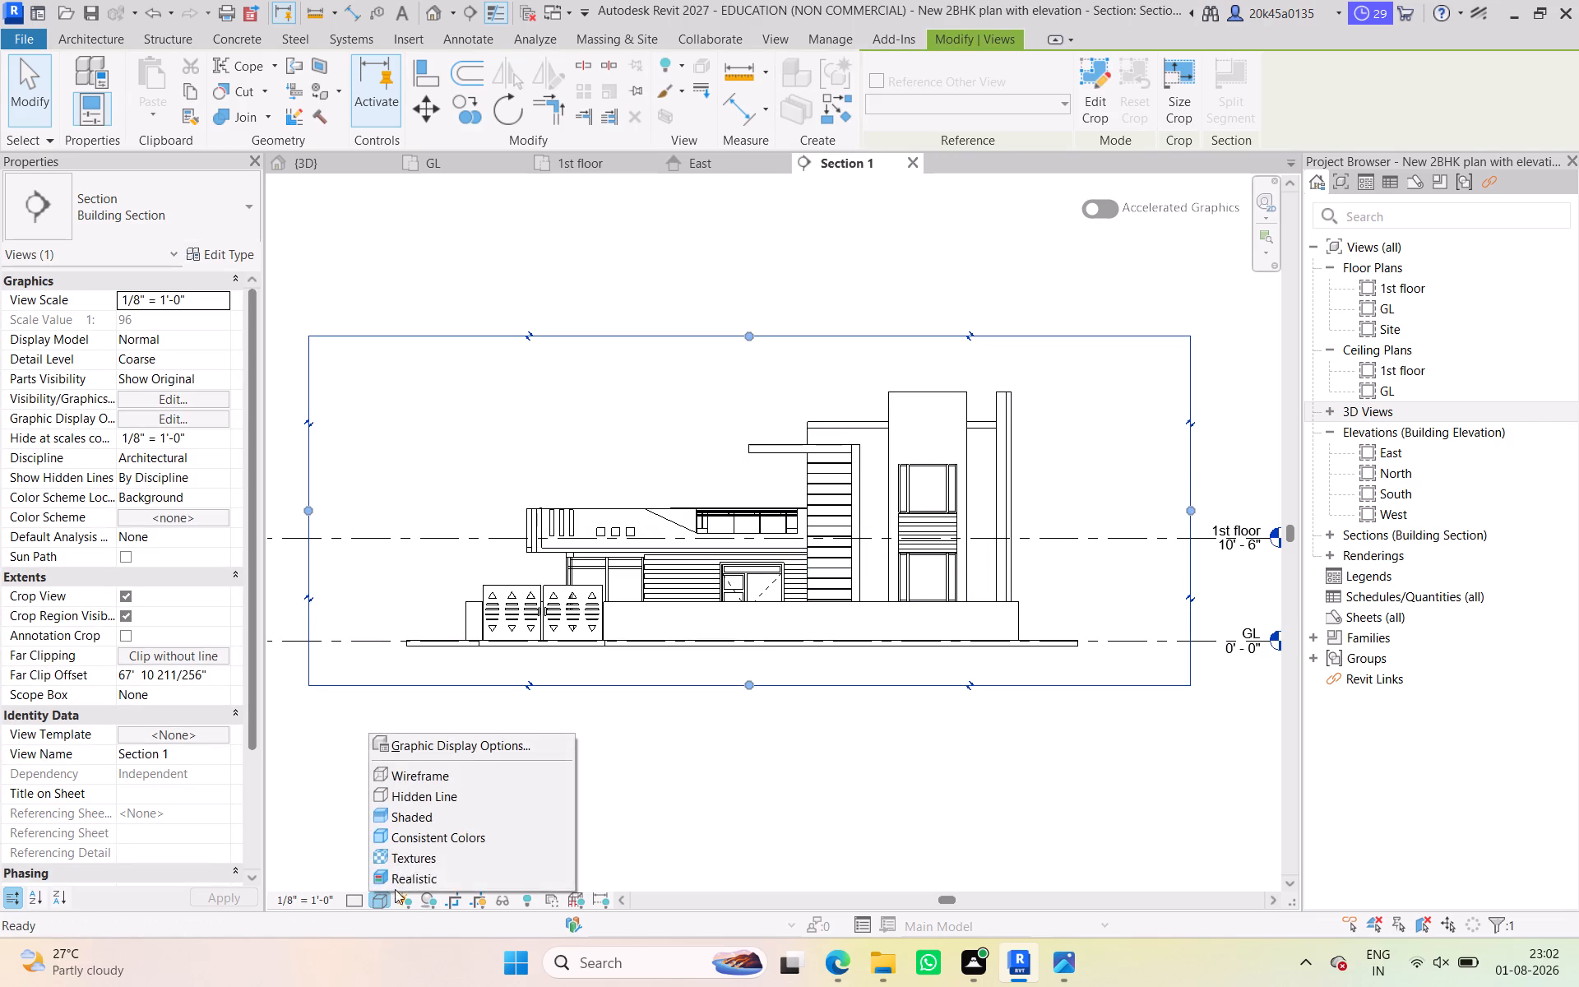
pyautogui.click(405, 879)
pyautogui.click(348, 901)
pyautogui.click(369, 885)
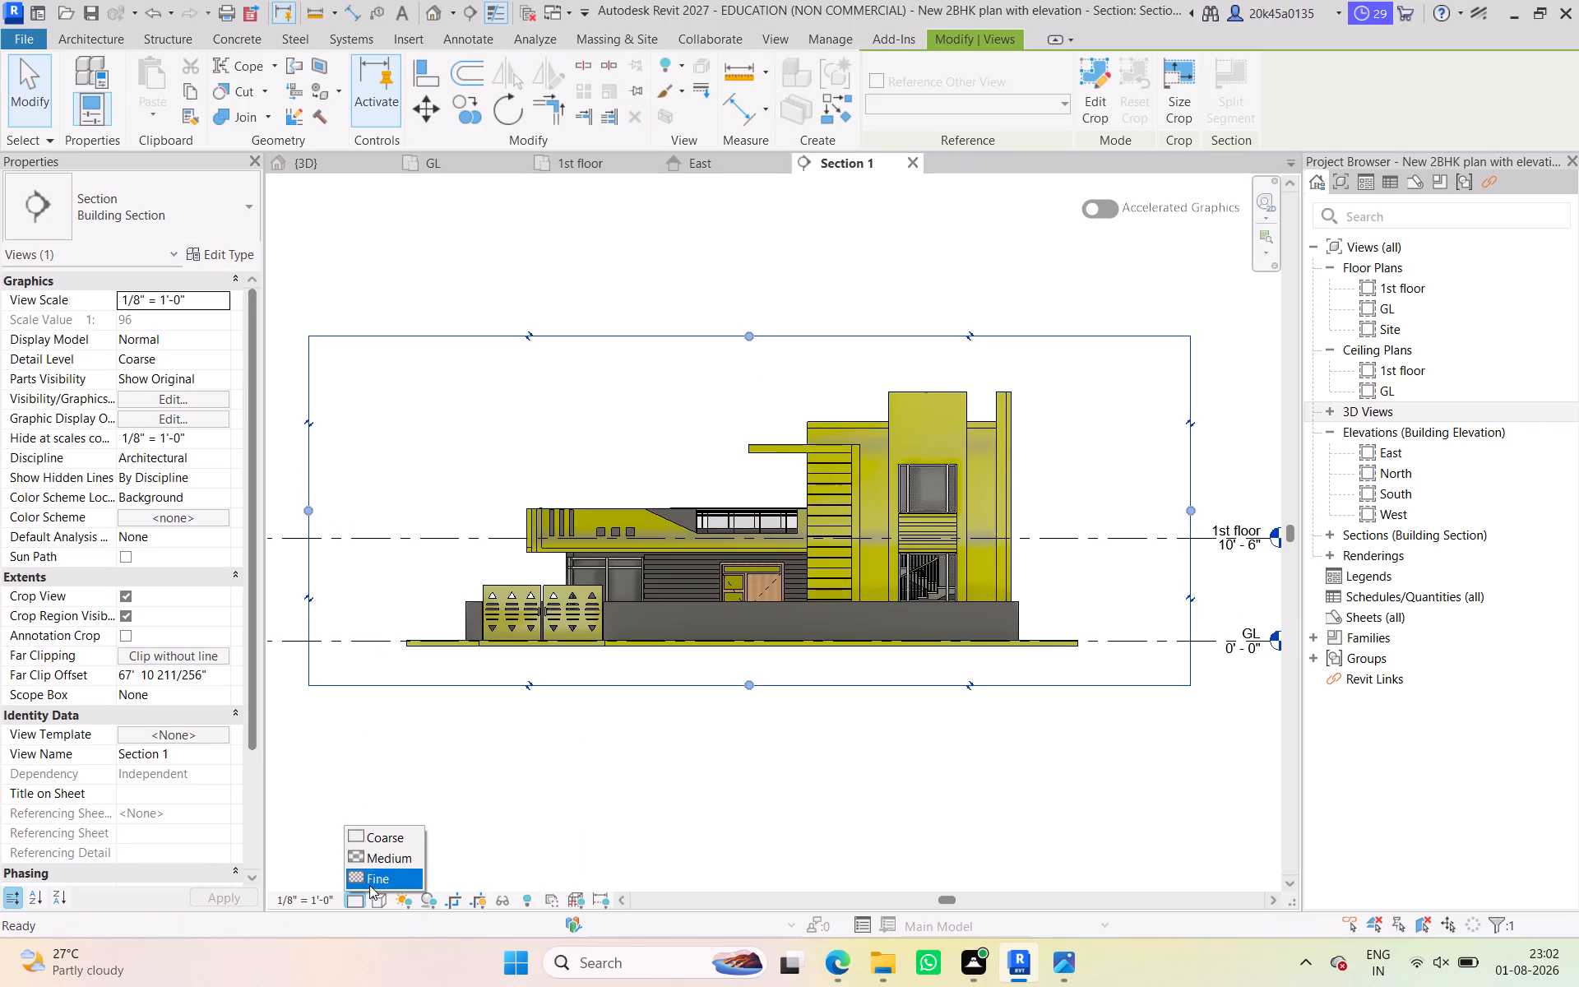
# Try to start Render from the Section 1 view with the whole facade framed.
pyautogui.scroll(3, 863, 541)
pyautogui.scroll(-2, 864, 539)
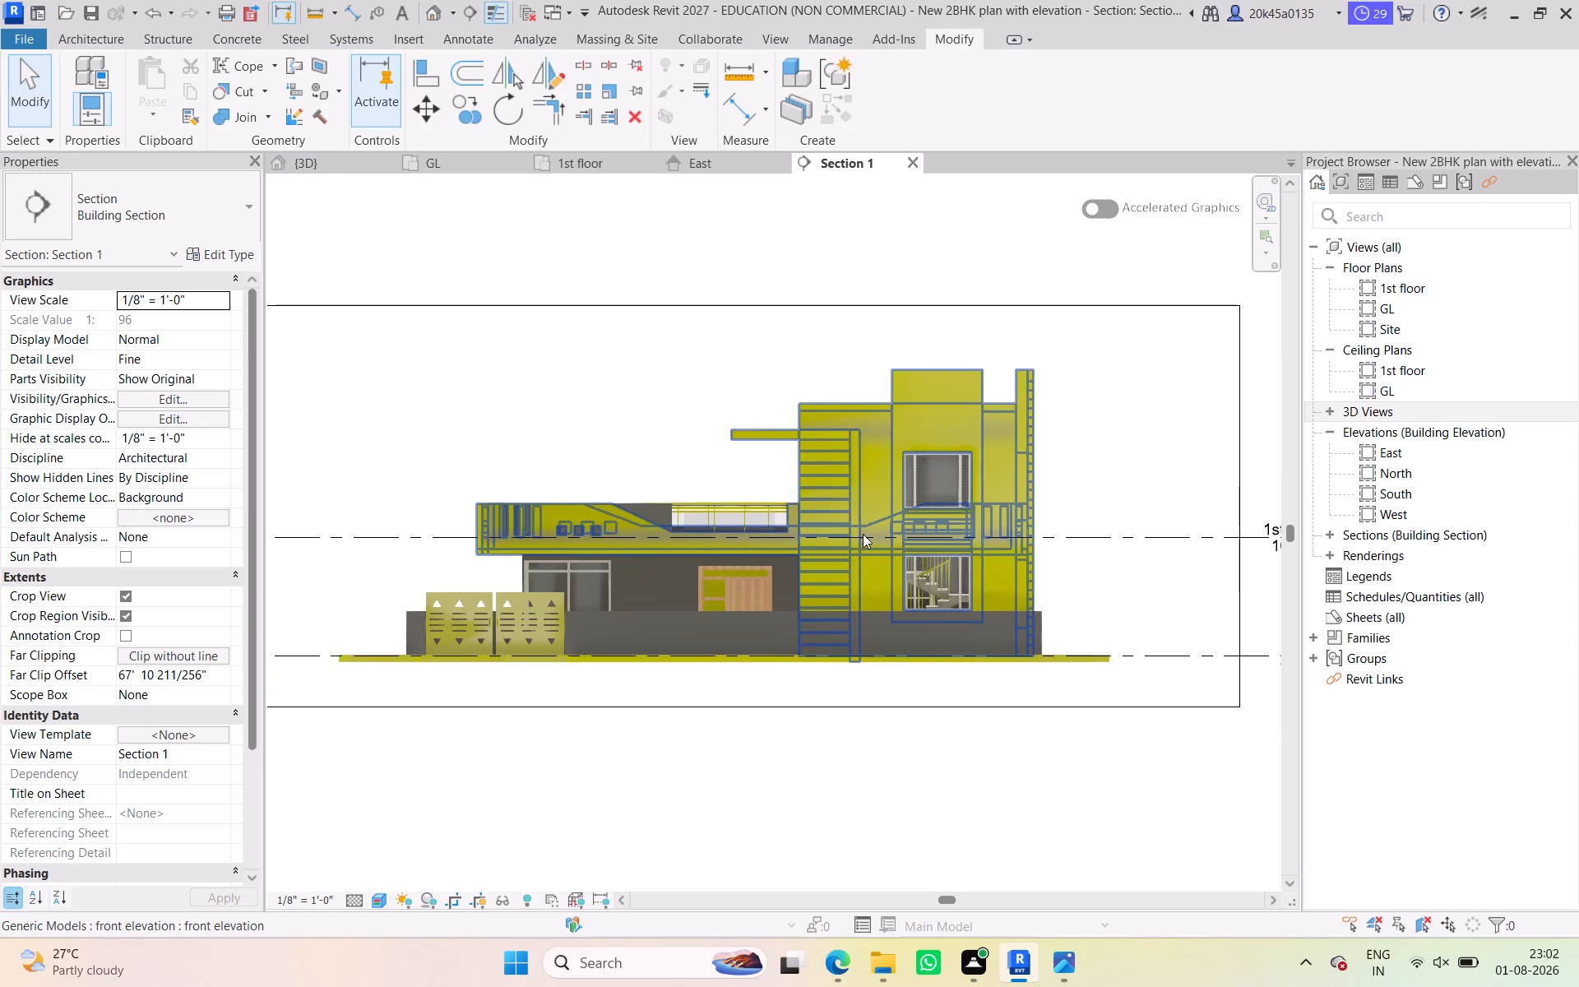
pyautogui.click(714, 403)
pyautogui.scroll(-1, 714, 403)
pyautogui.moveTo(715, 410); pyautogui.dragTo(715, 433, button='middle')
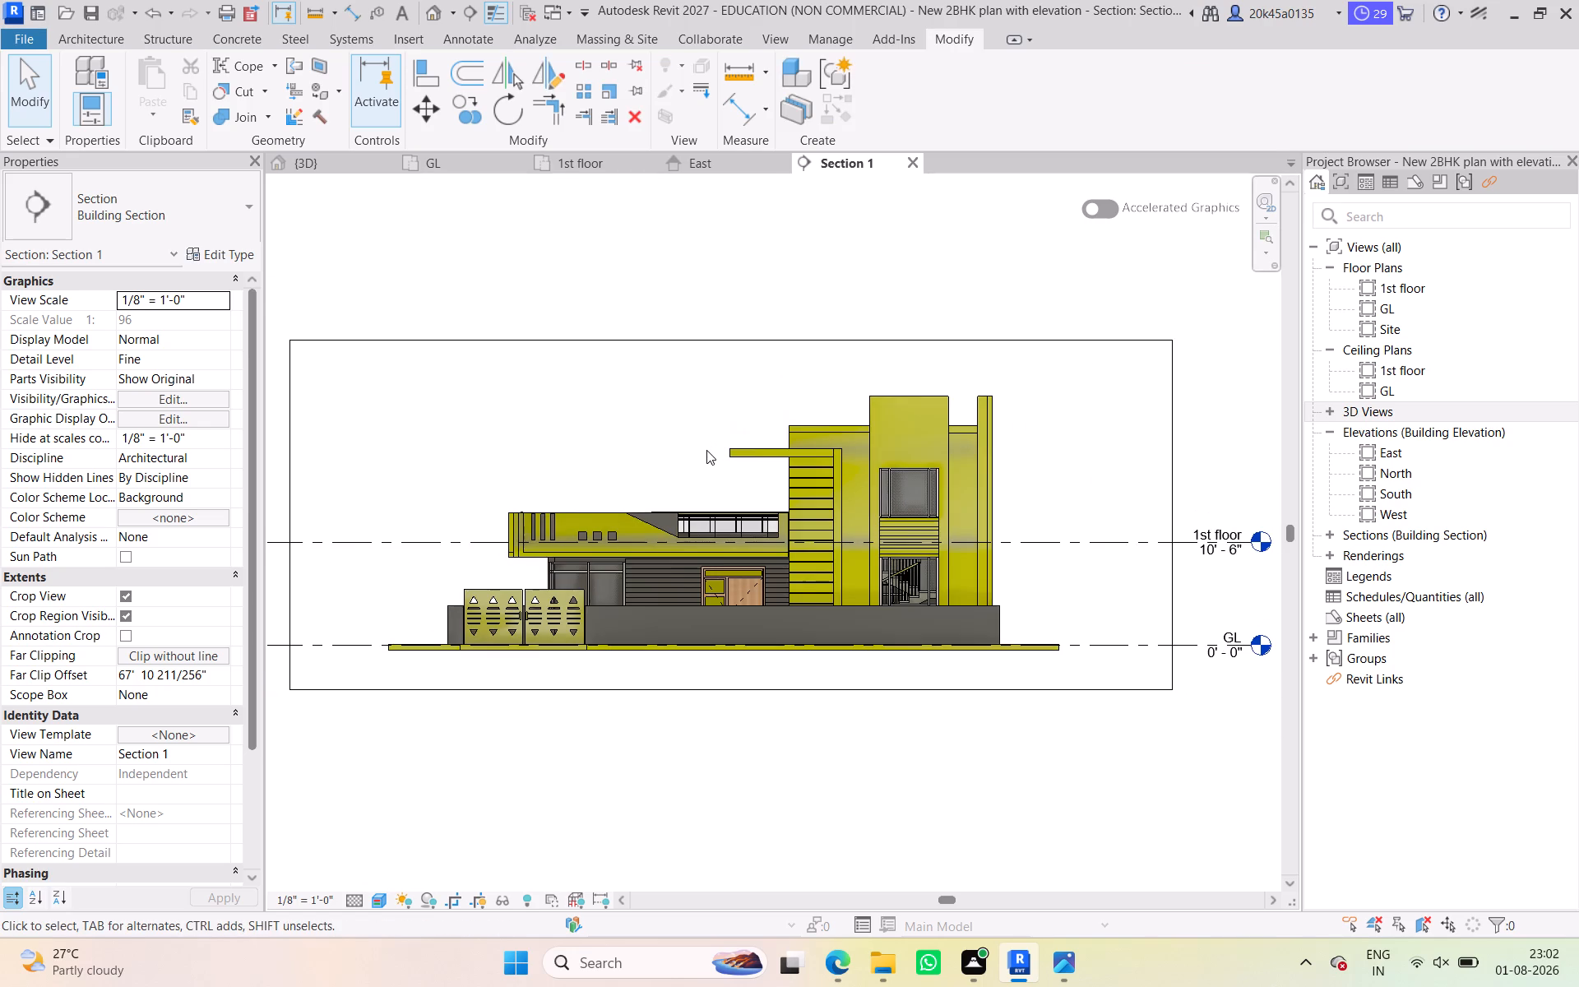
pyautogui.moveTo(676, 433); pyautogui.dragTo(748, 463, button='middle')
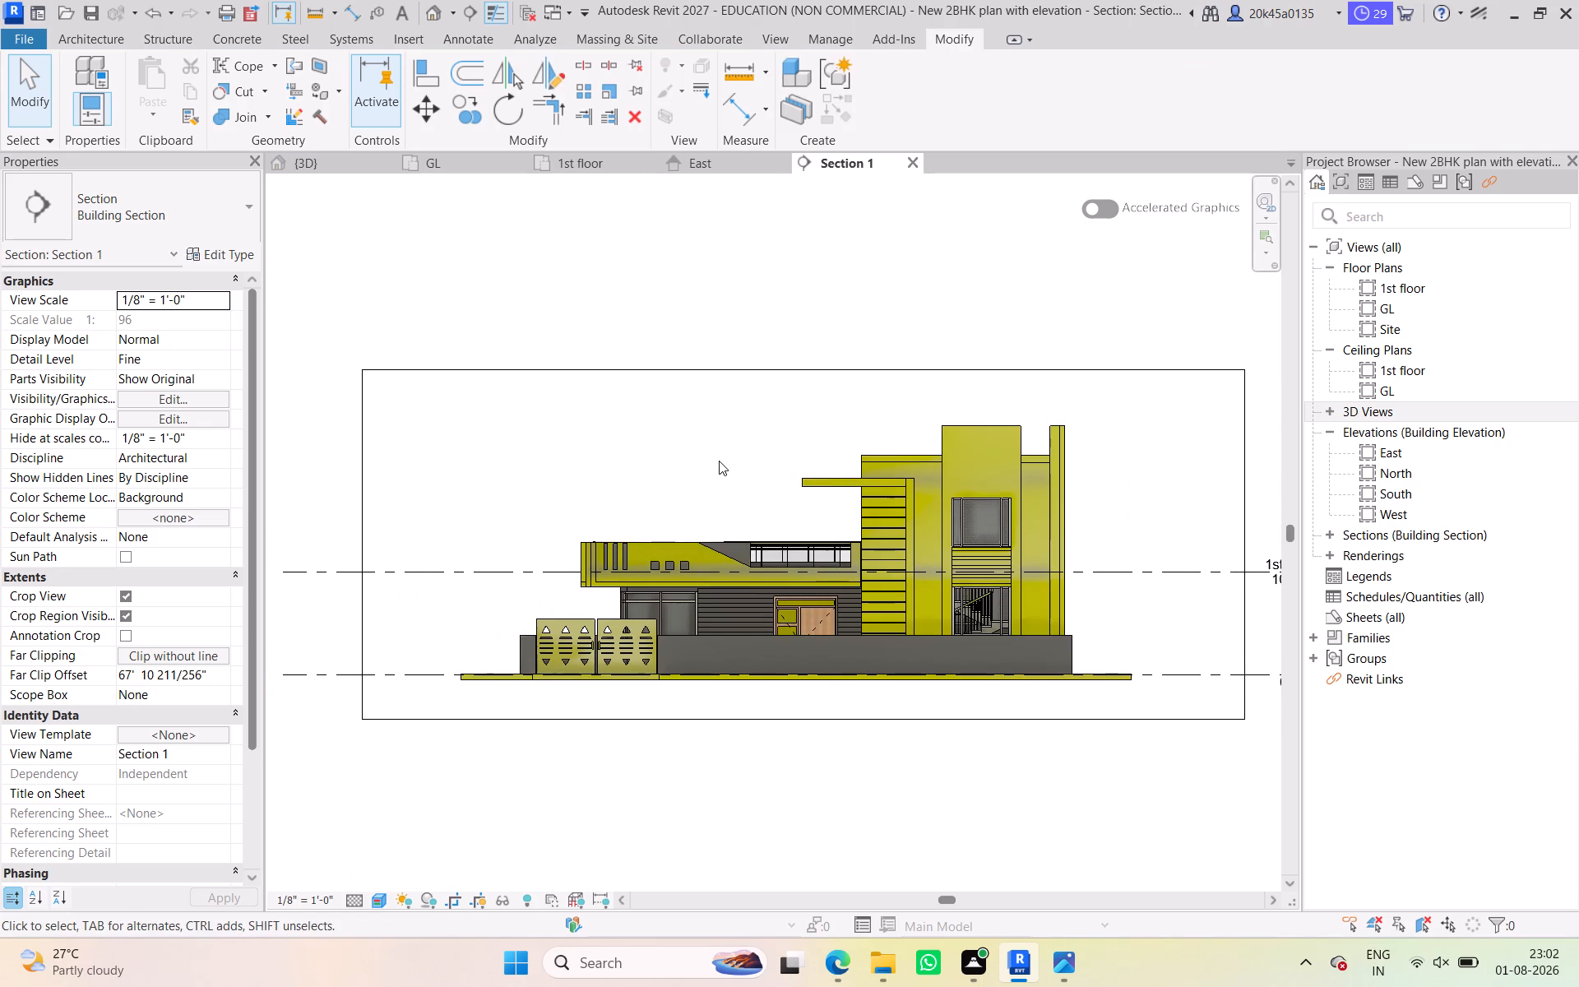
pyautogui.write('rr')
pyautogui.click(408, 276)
# Switch to the 3D view and orient it to Section 1.
pyautogui.click(322, 161)
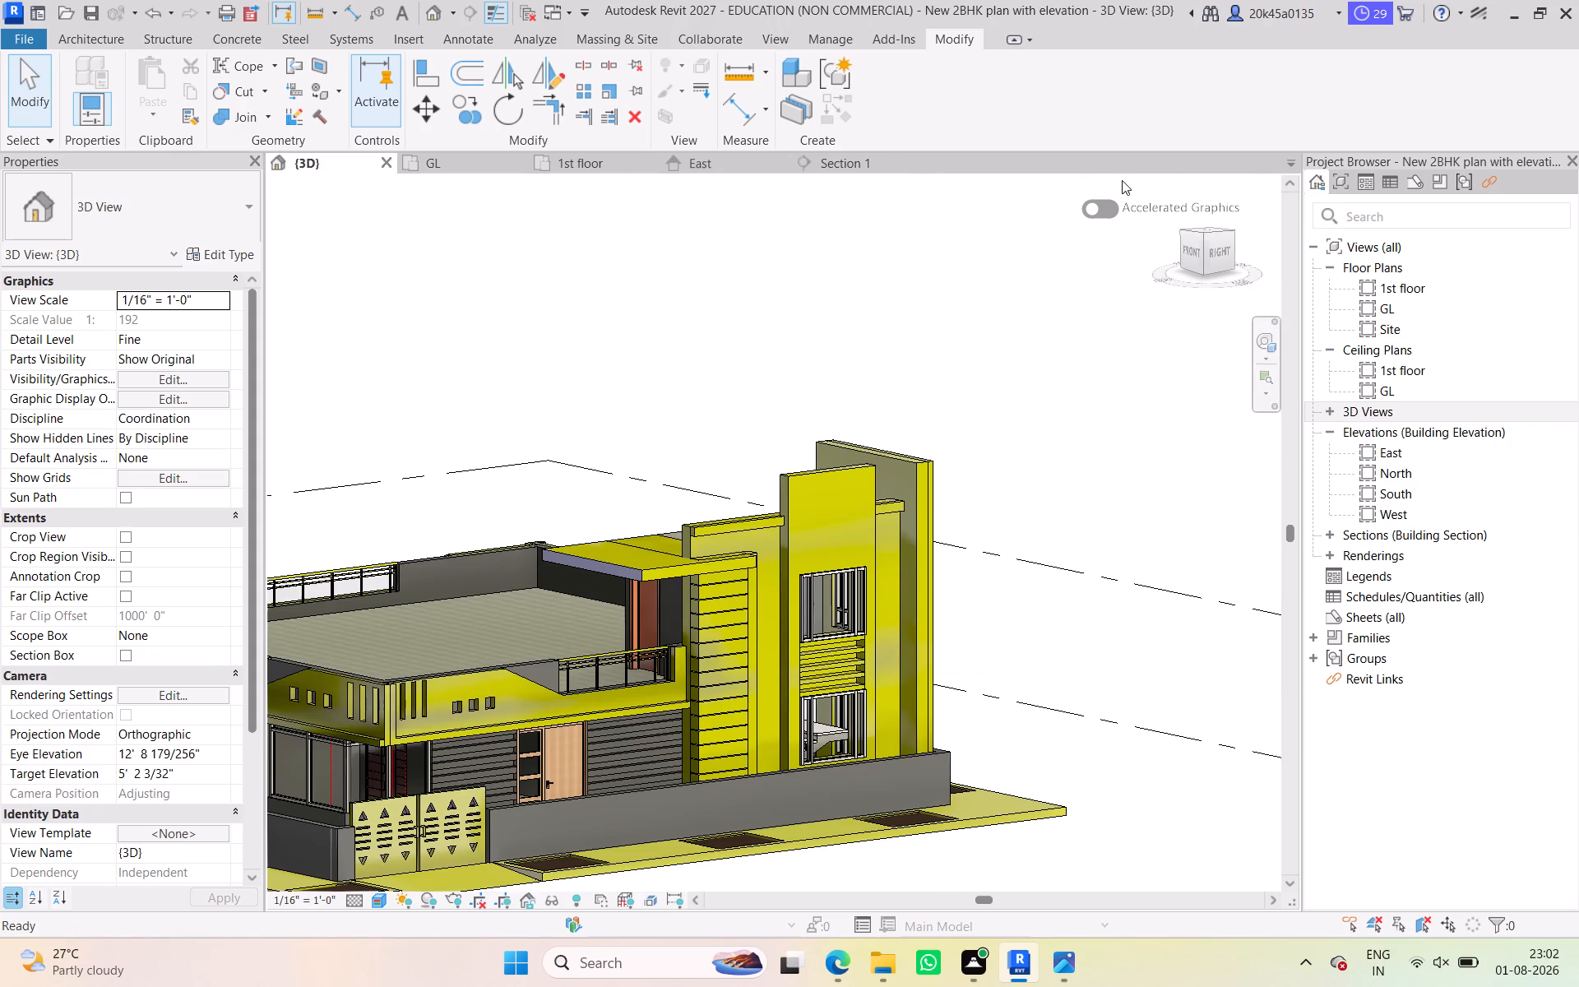
pyautogui.click(1176, 187)
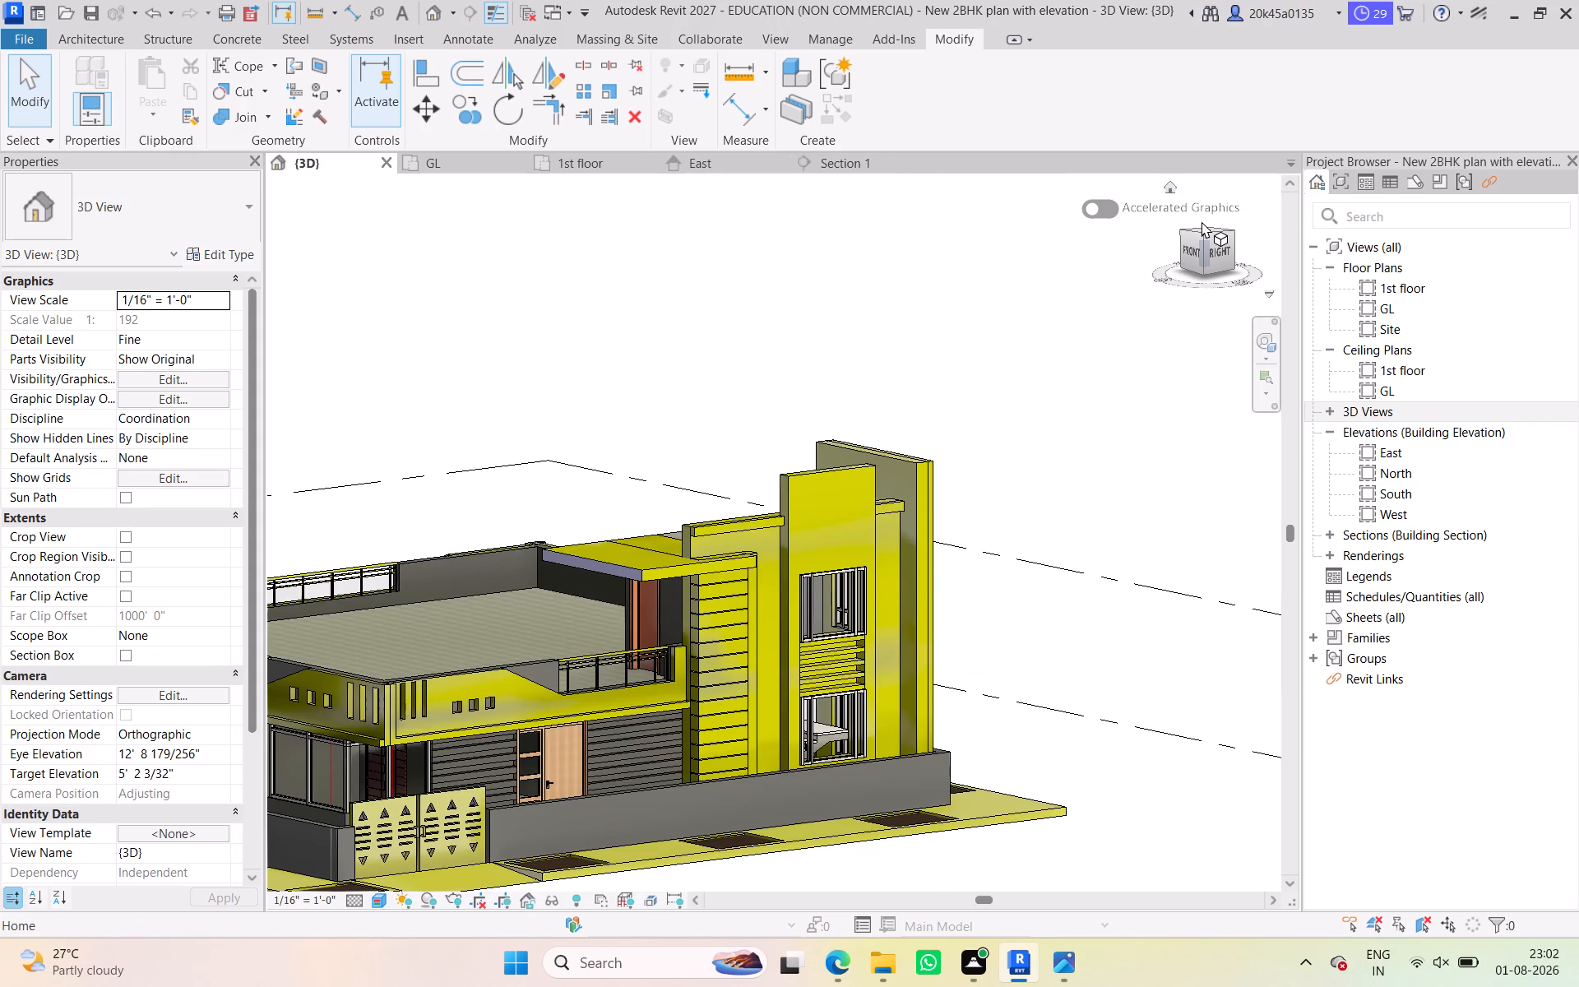
pyautogui.rightClick(1172, 185)
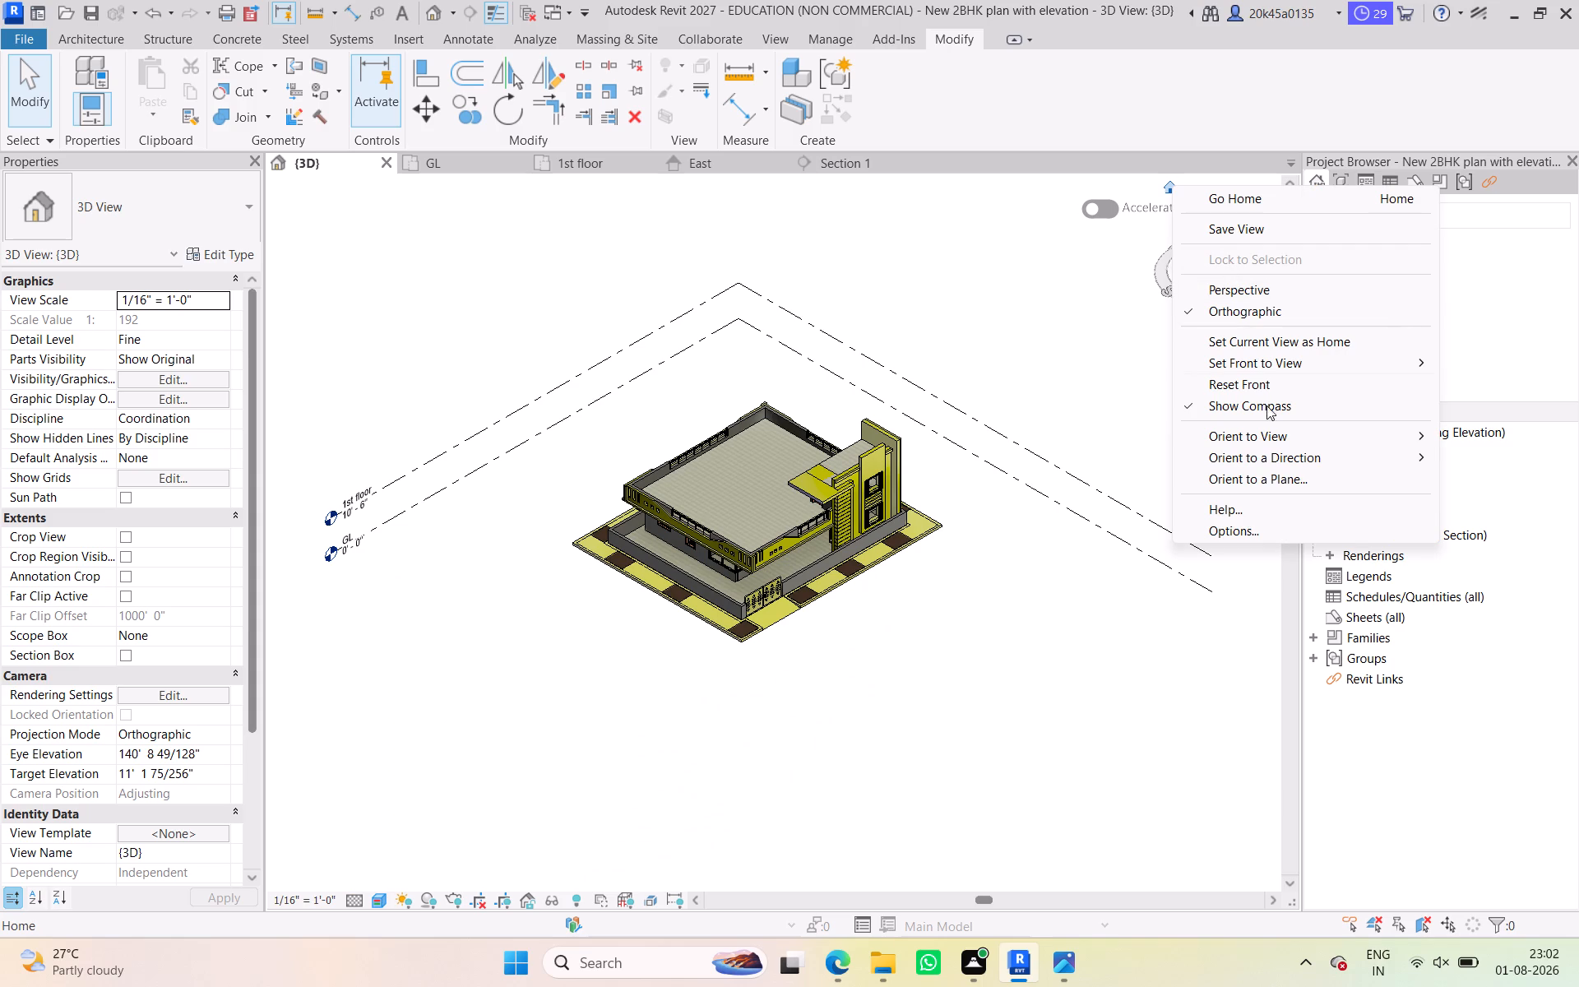
pyautogui.click(1266, 438)
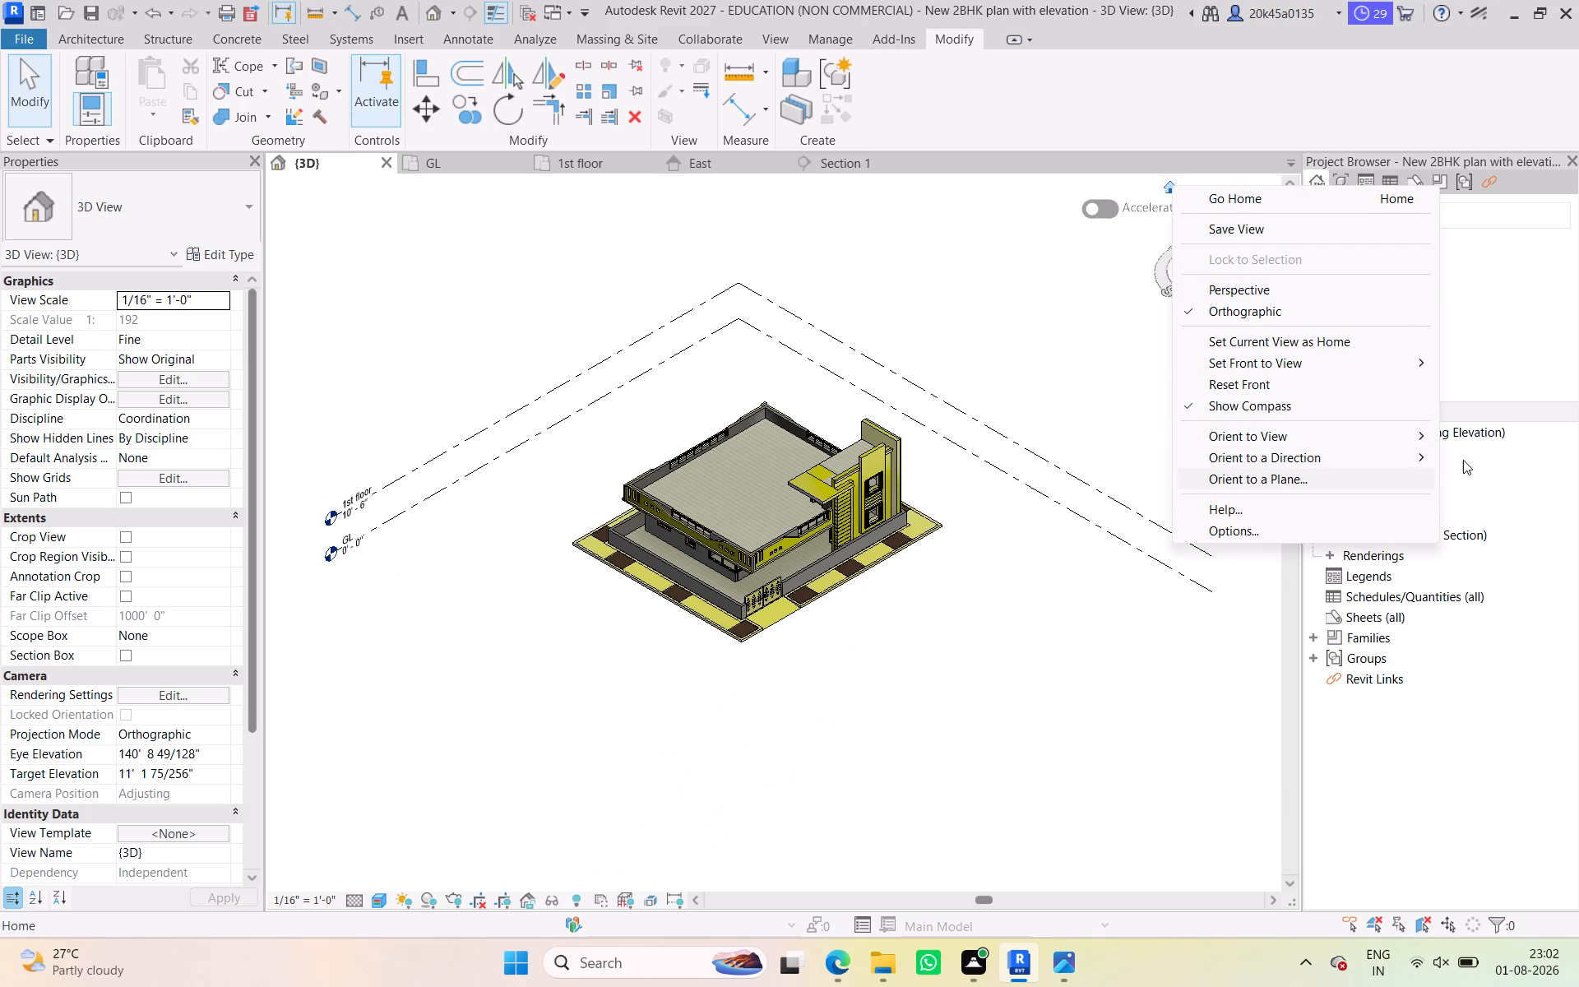
pyautogui.click(1348, 433)
pyautogui.click(1457, 470)
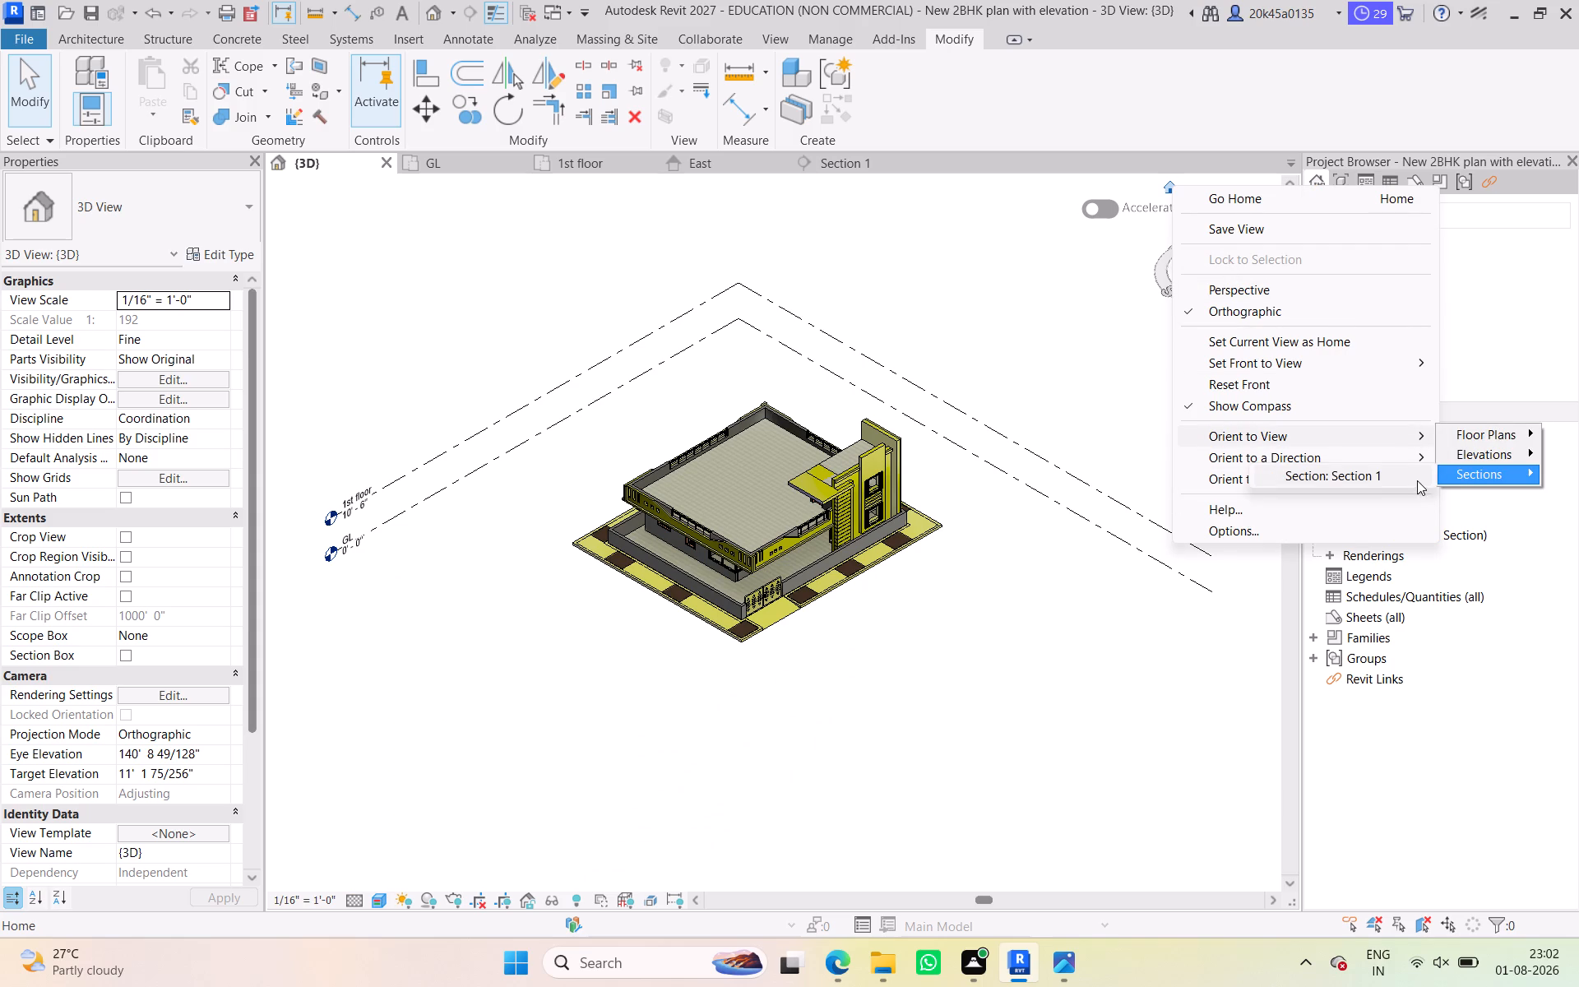
pyautogui.click(1391, 484)
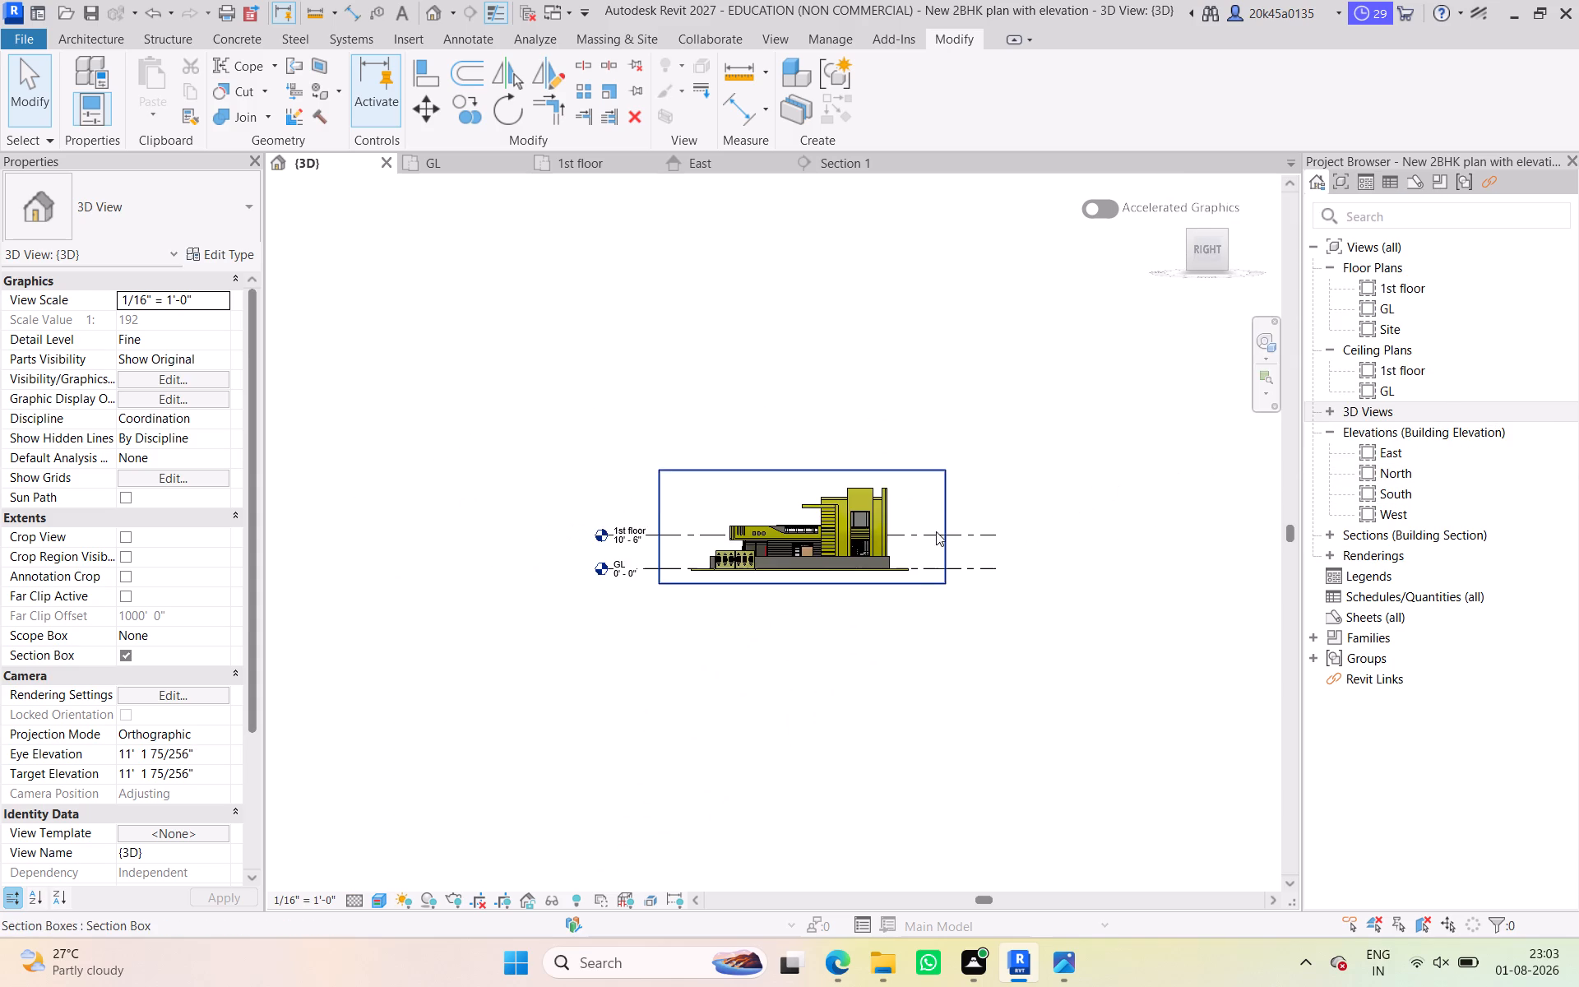
# Render the section-oriented 3D view of the whole front facade at Medium quality and 150 DPI printer resolution.
pyautogui.scroll(4, 914, 538)
pyautogui.moveTo(912, 545); pyautogui.dragTo(932, 576, button='middle')
pyautogui.scroll(7, 924, 574)
pyautogui.moveTo(928, 568); pyautogui.dragTo(1029, 596, button='middle')
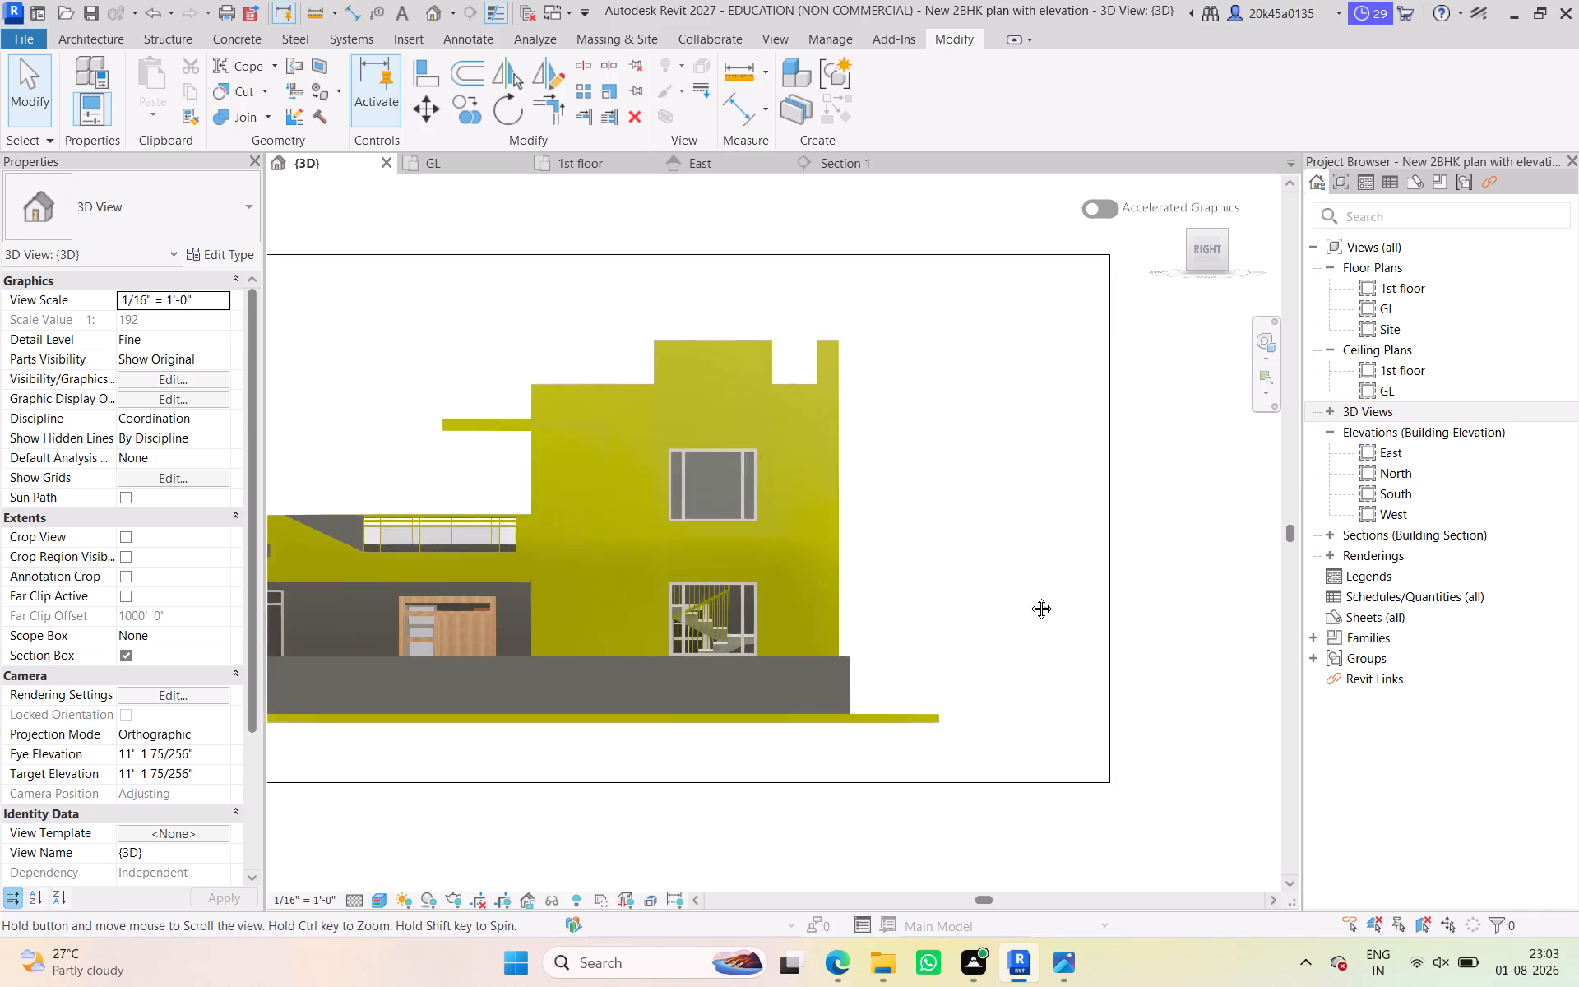
pyautogui.moveTo(1029, 596); pyautogui.dragTo(1193, 614, button='middle')
pyautogui.scroll(-1, 1111, 600)
pyautogui.moveTo(1112, 599); pyautogui.dragTo(1138, 607, button='middle')
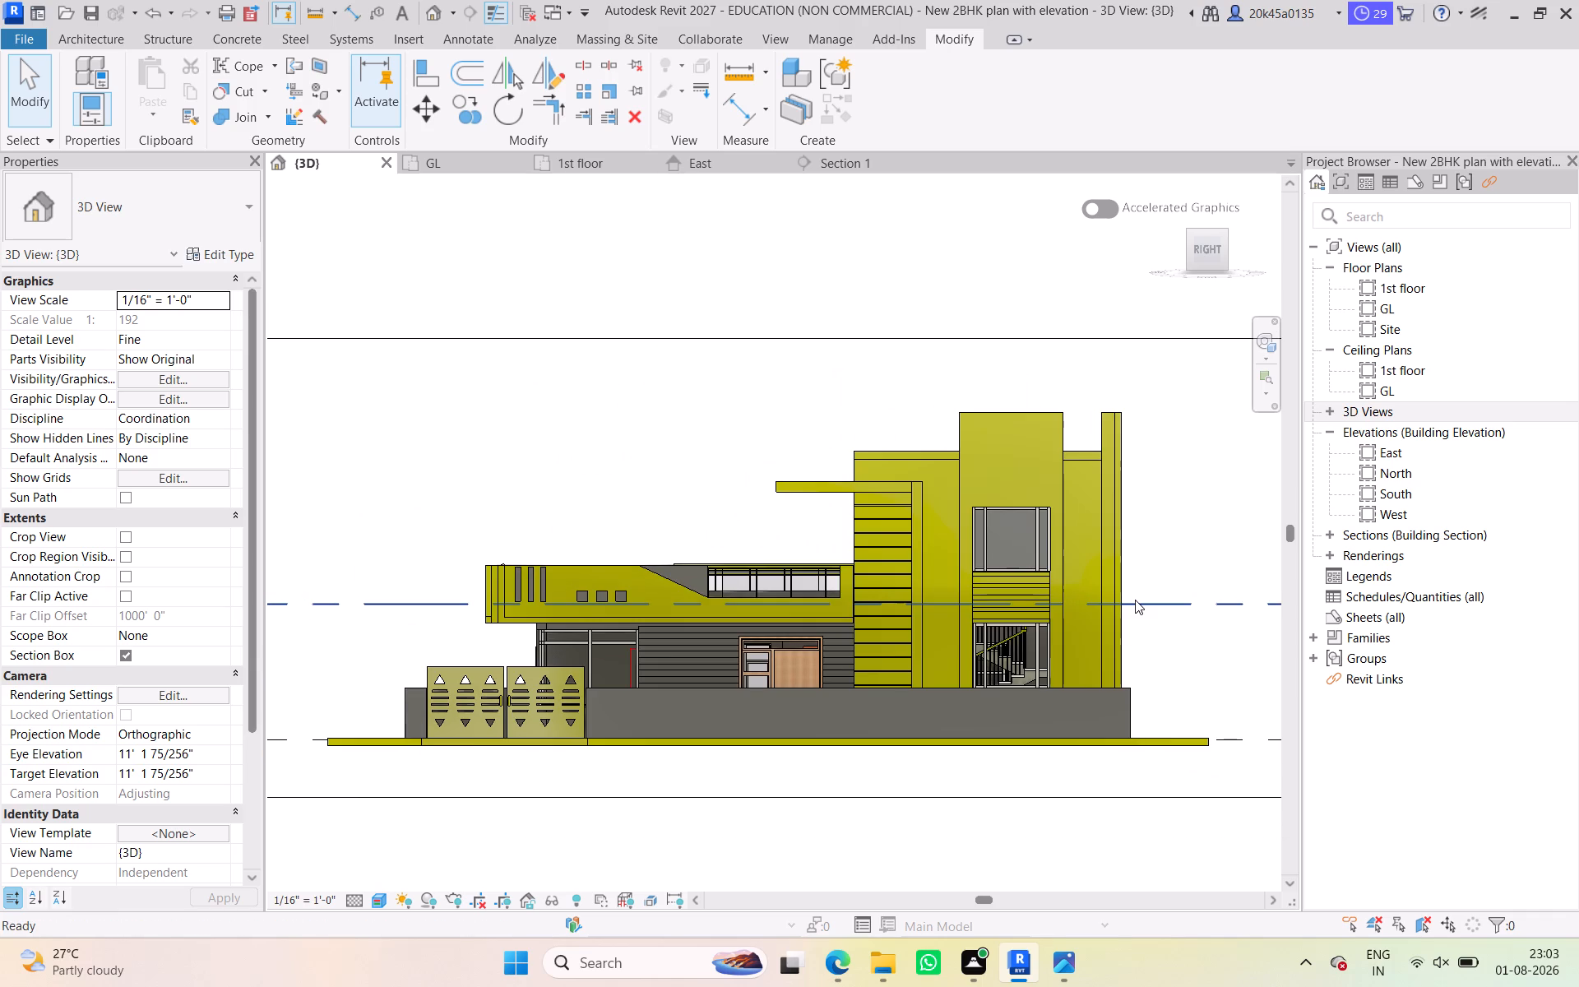
pyautogui.write('rr')
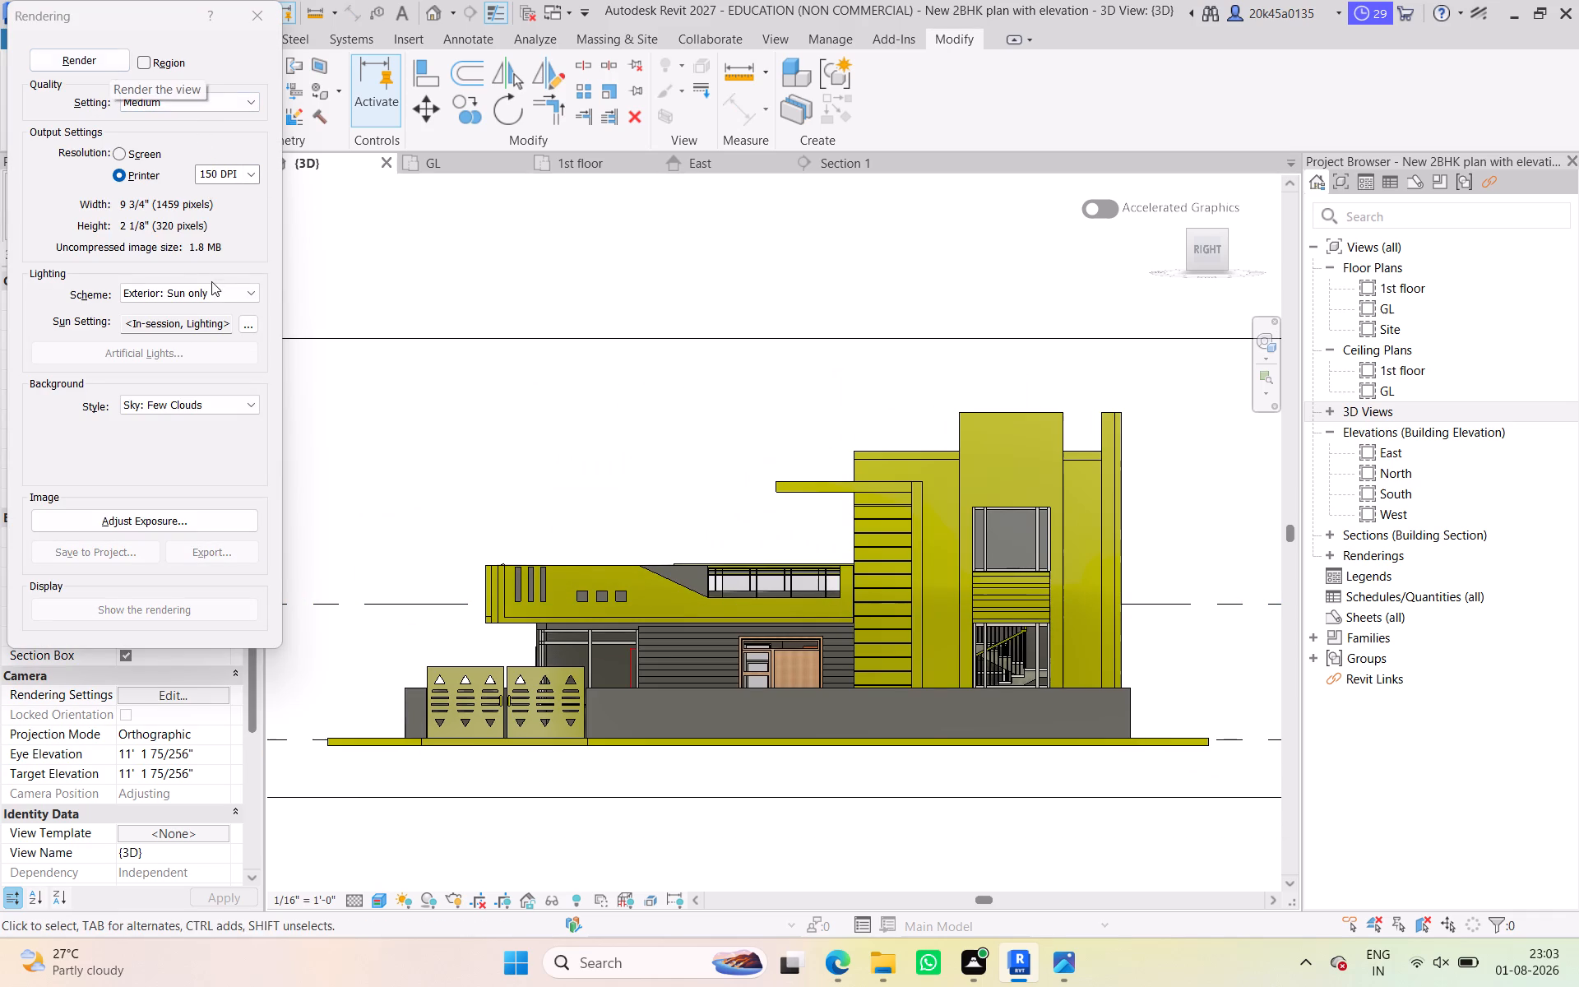
pyautogui.click(83, 52)
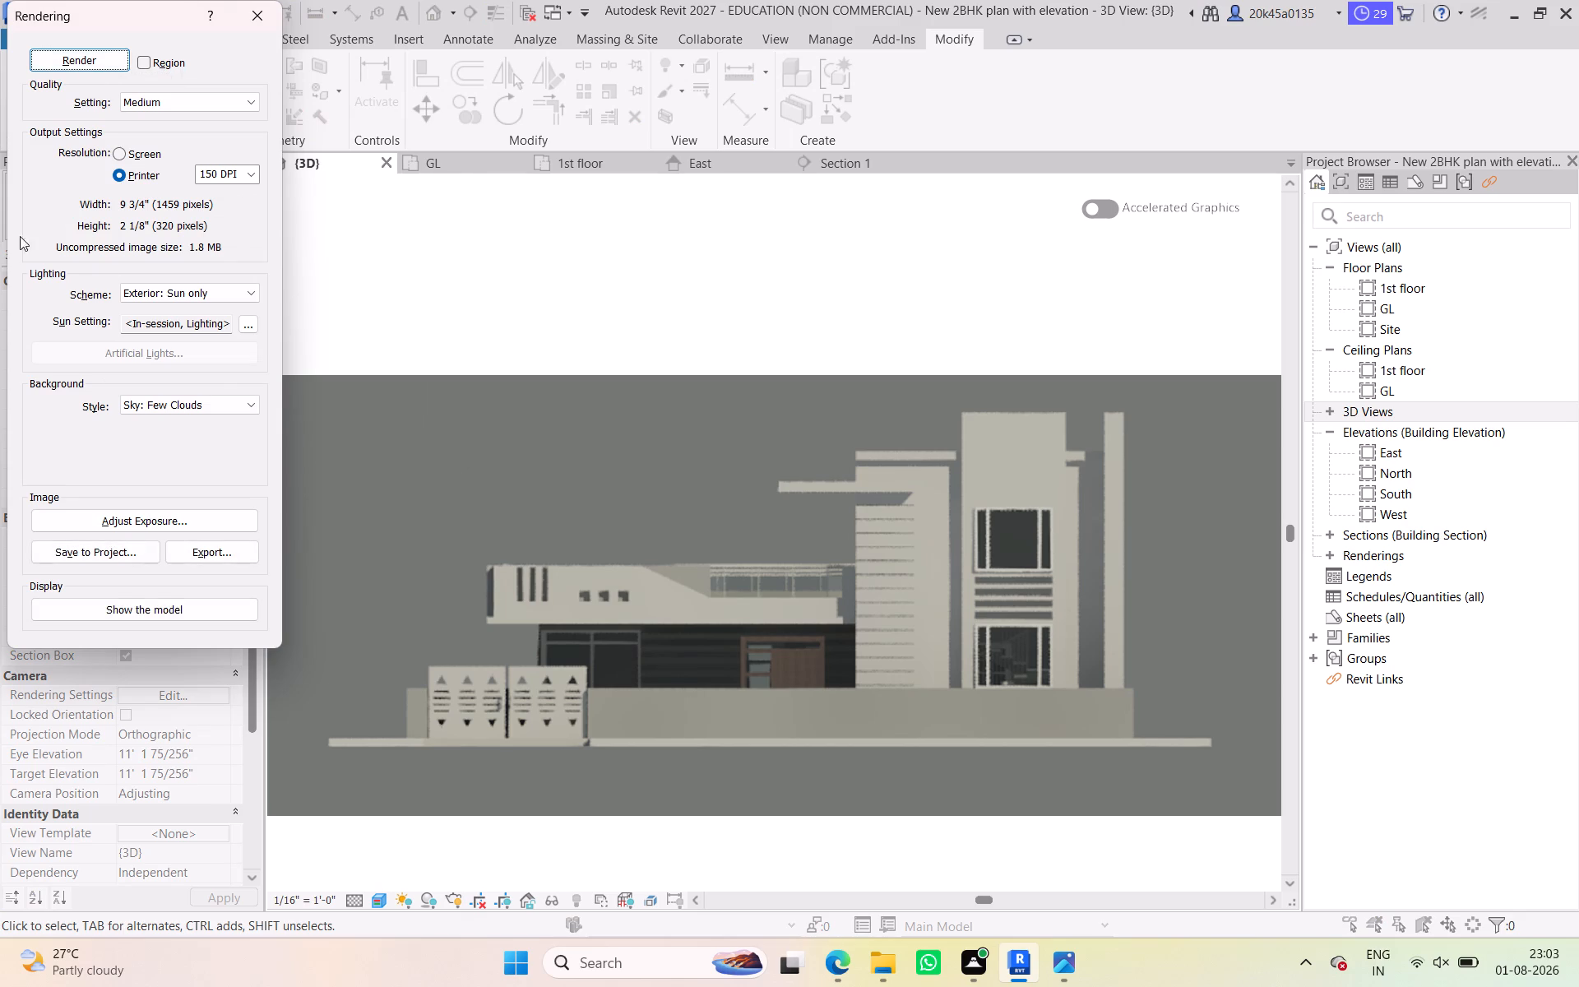
# Save the rendered facade image to the project under the suggested name.
pyautogui.click(140, 549)
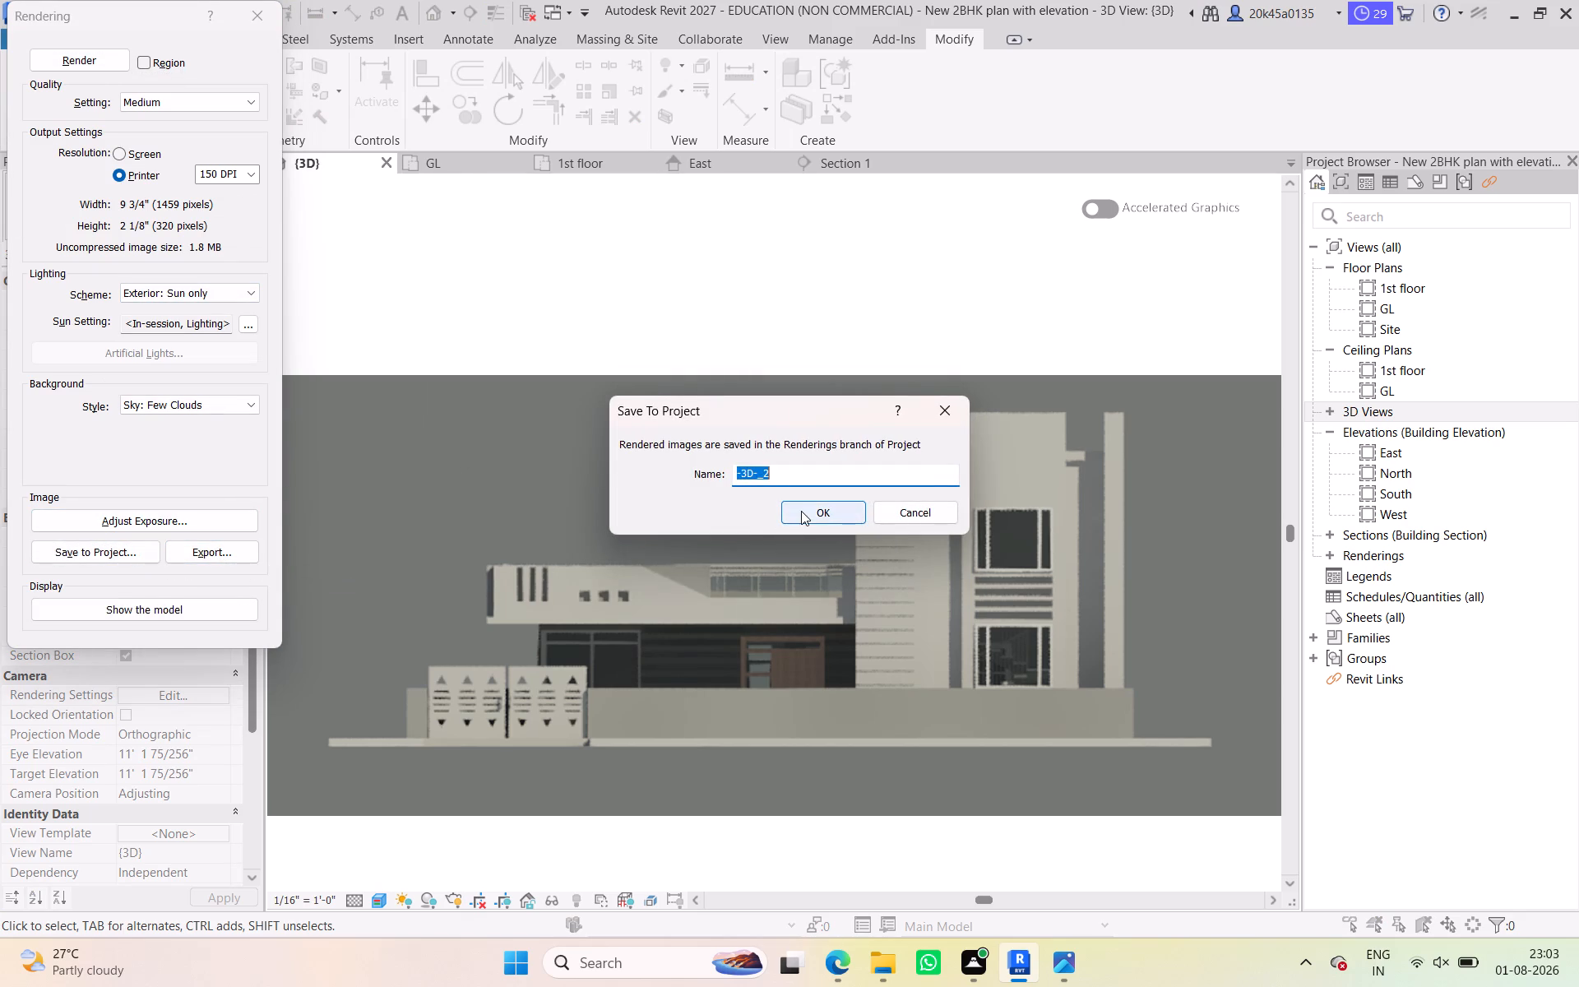
pyautogui.click(801, 511)
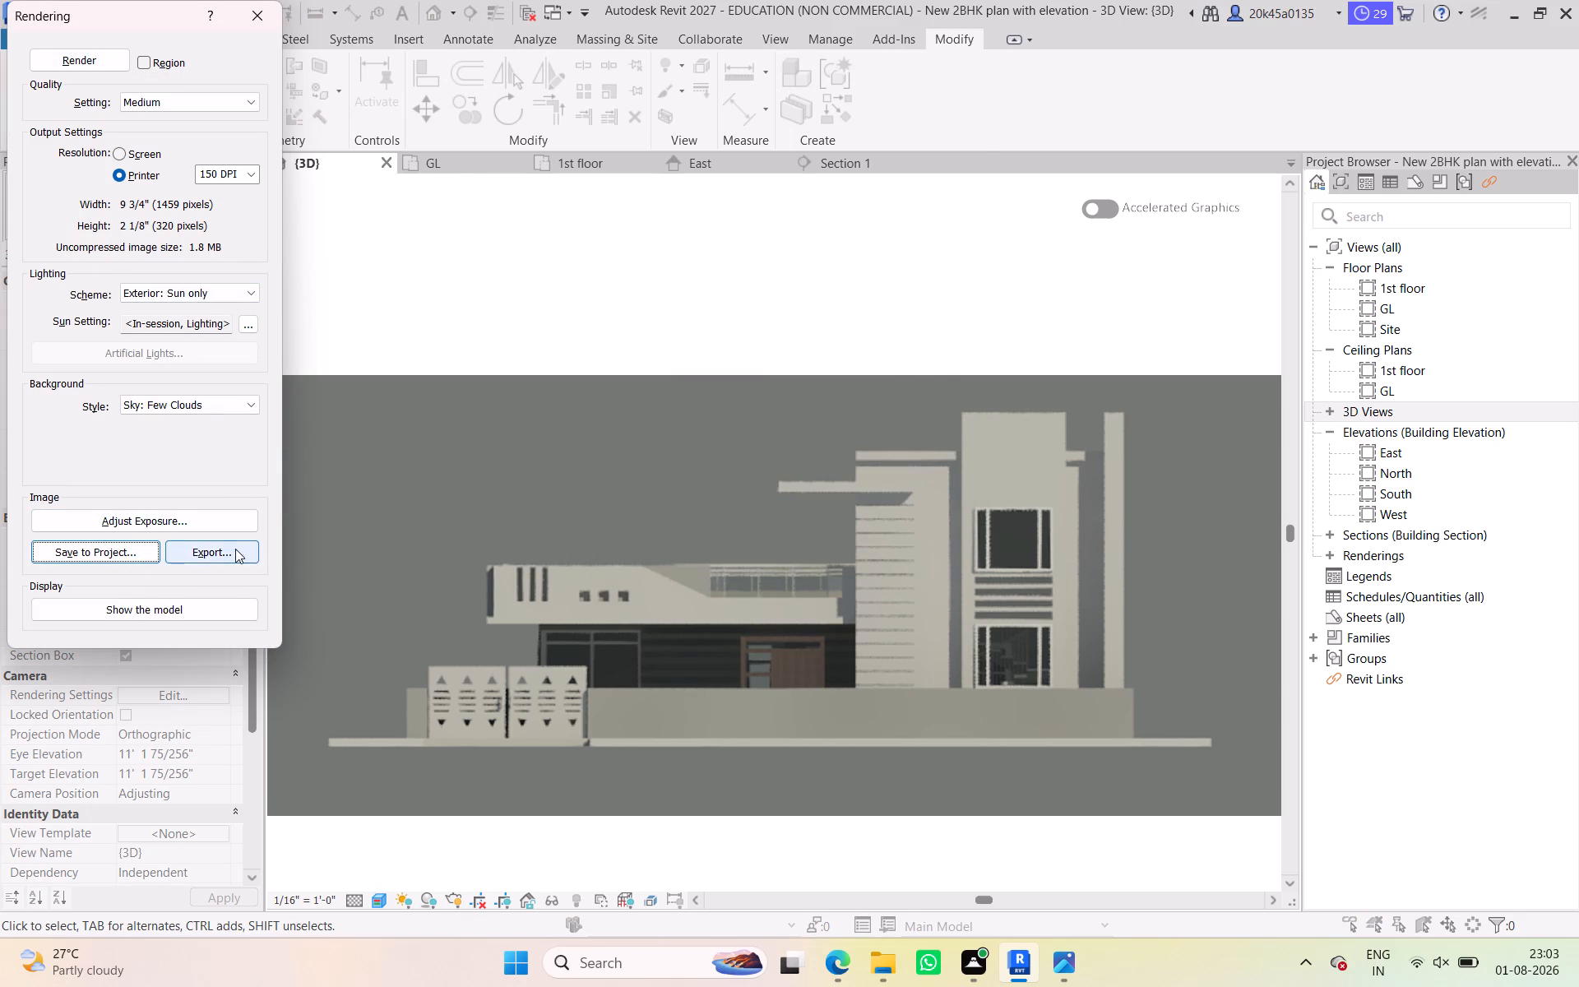
# Export the rendering as a JPEG named "front view" in the INTERSNHIP folder.
pyautogui.click(235, 549)
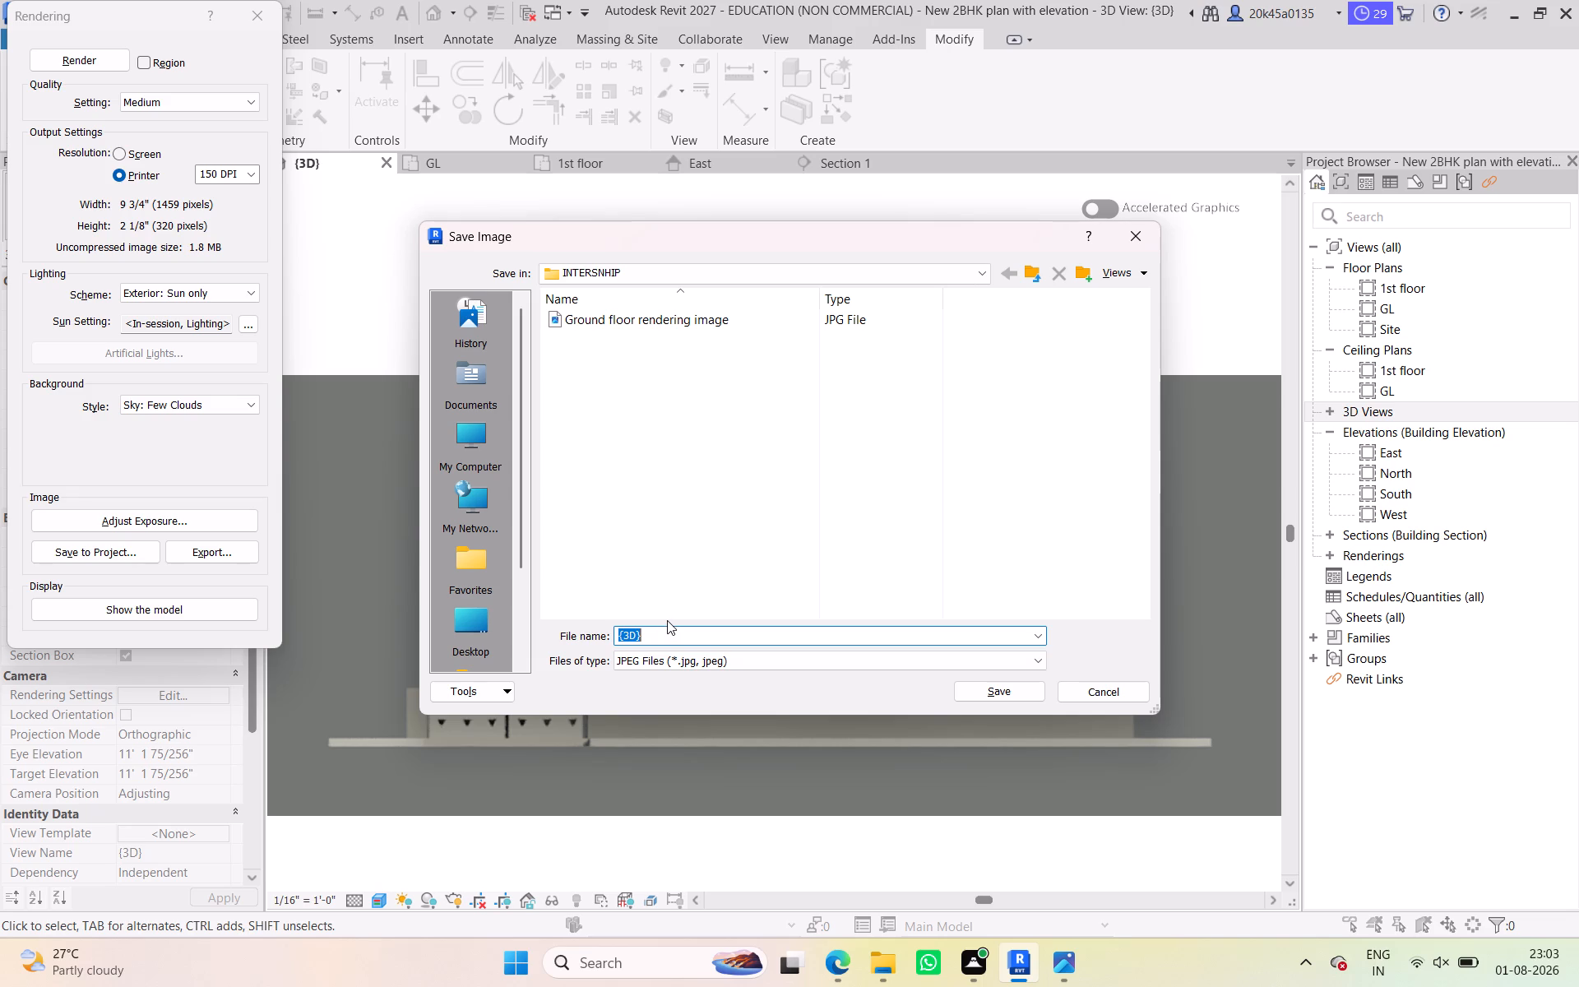
pyautogui.write('Gr')
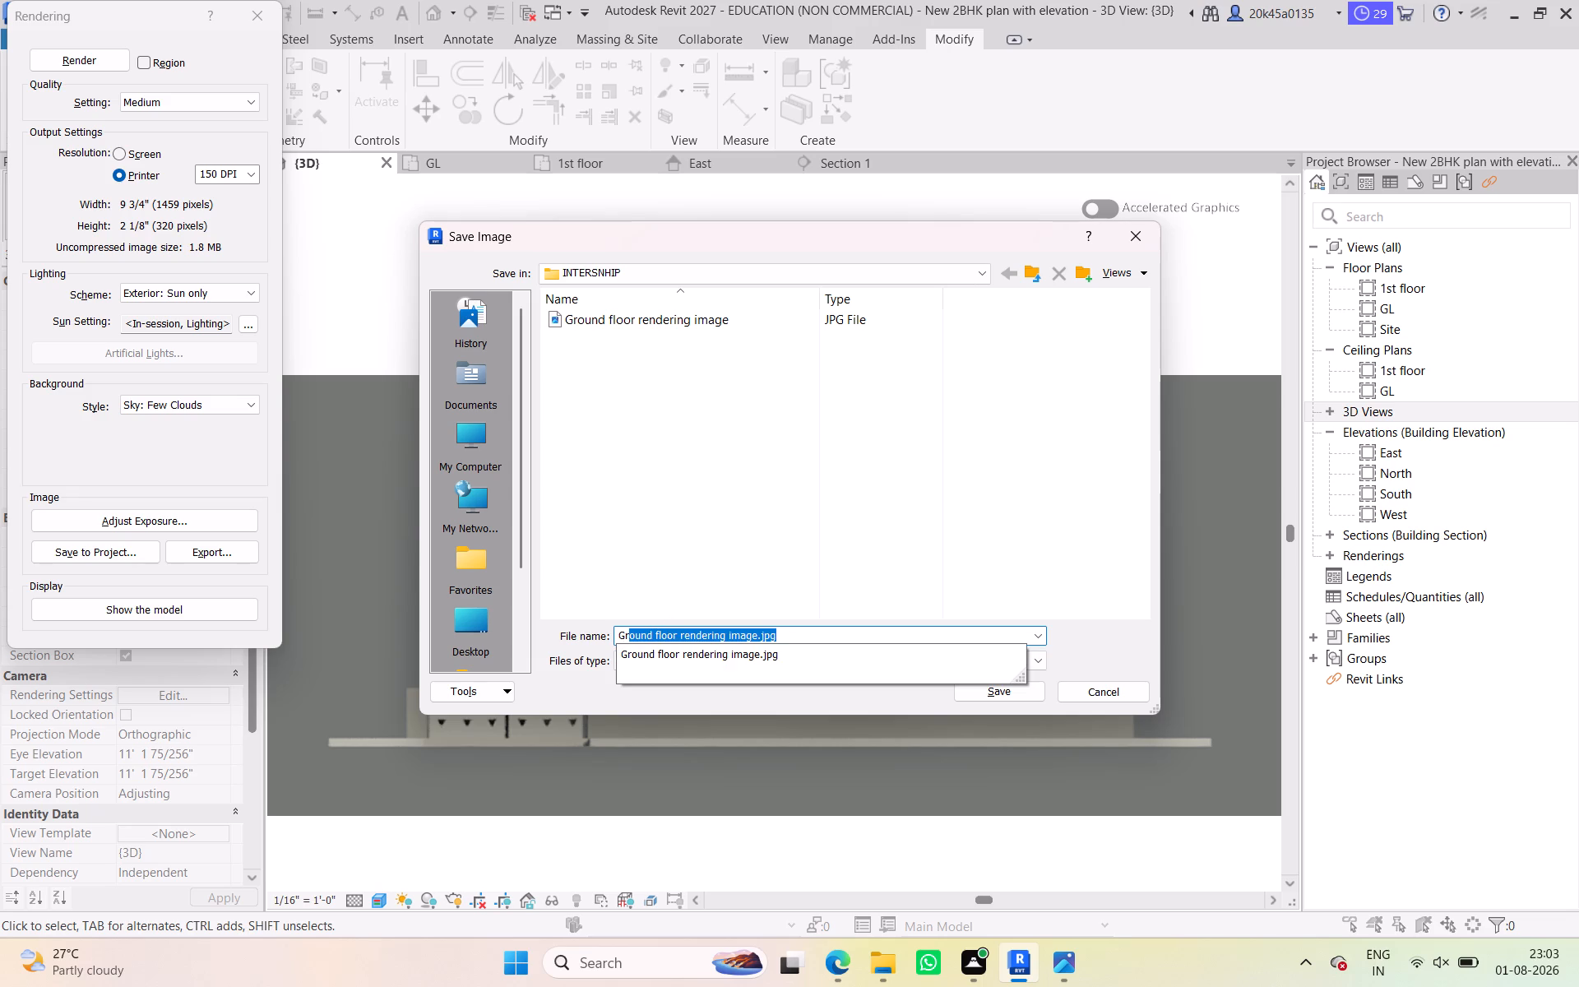
pyautogui.write('ound')
pyautogui.press('space')
pyautogui.press('BackSpace')
pyautogui.press('BackSpace')
pyautogui.press('BackSpace')
pyautogui.press('BackSpace')
pyautogui.press('BackSpace')
pyautogui.press('BackSpace')
pyautogui.press('BackSpace')
pyautogui.press('BackSpace')
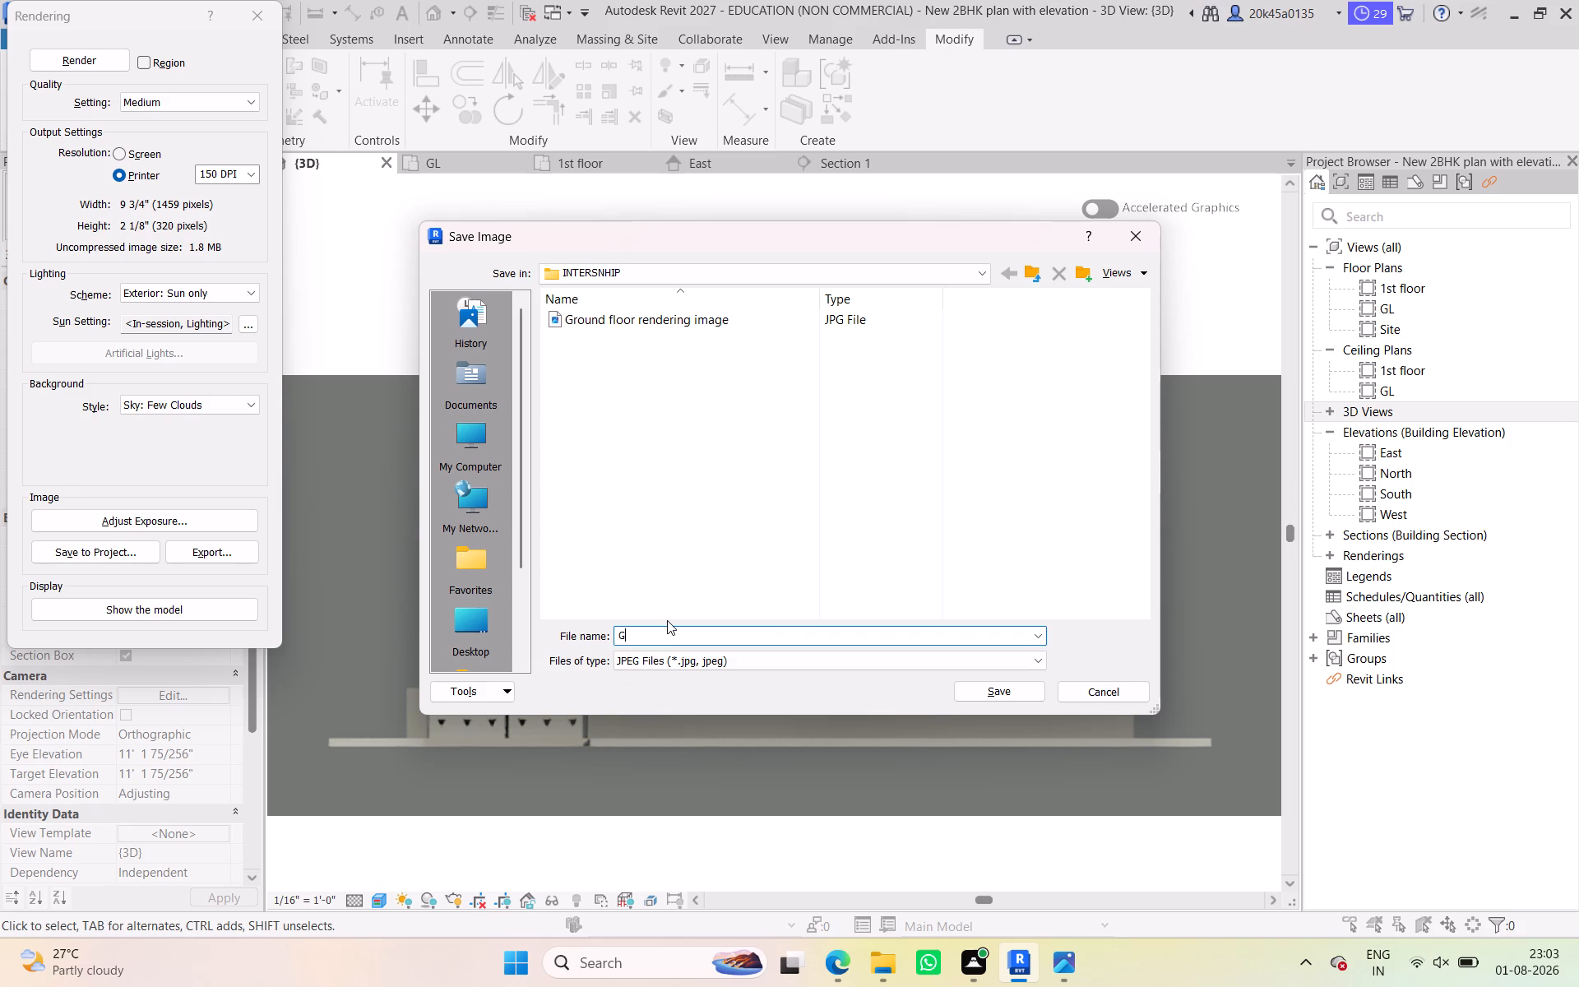
pyautogui.press('BackSpace')
pyautogui.write('front view')
pyautogui.press('Return')
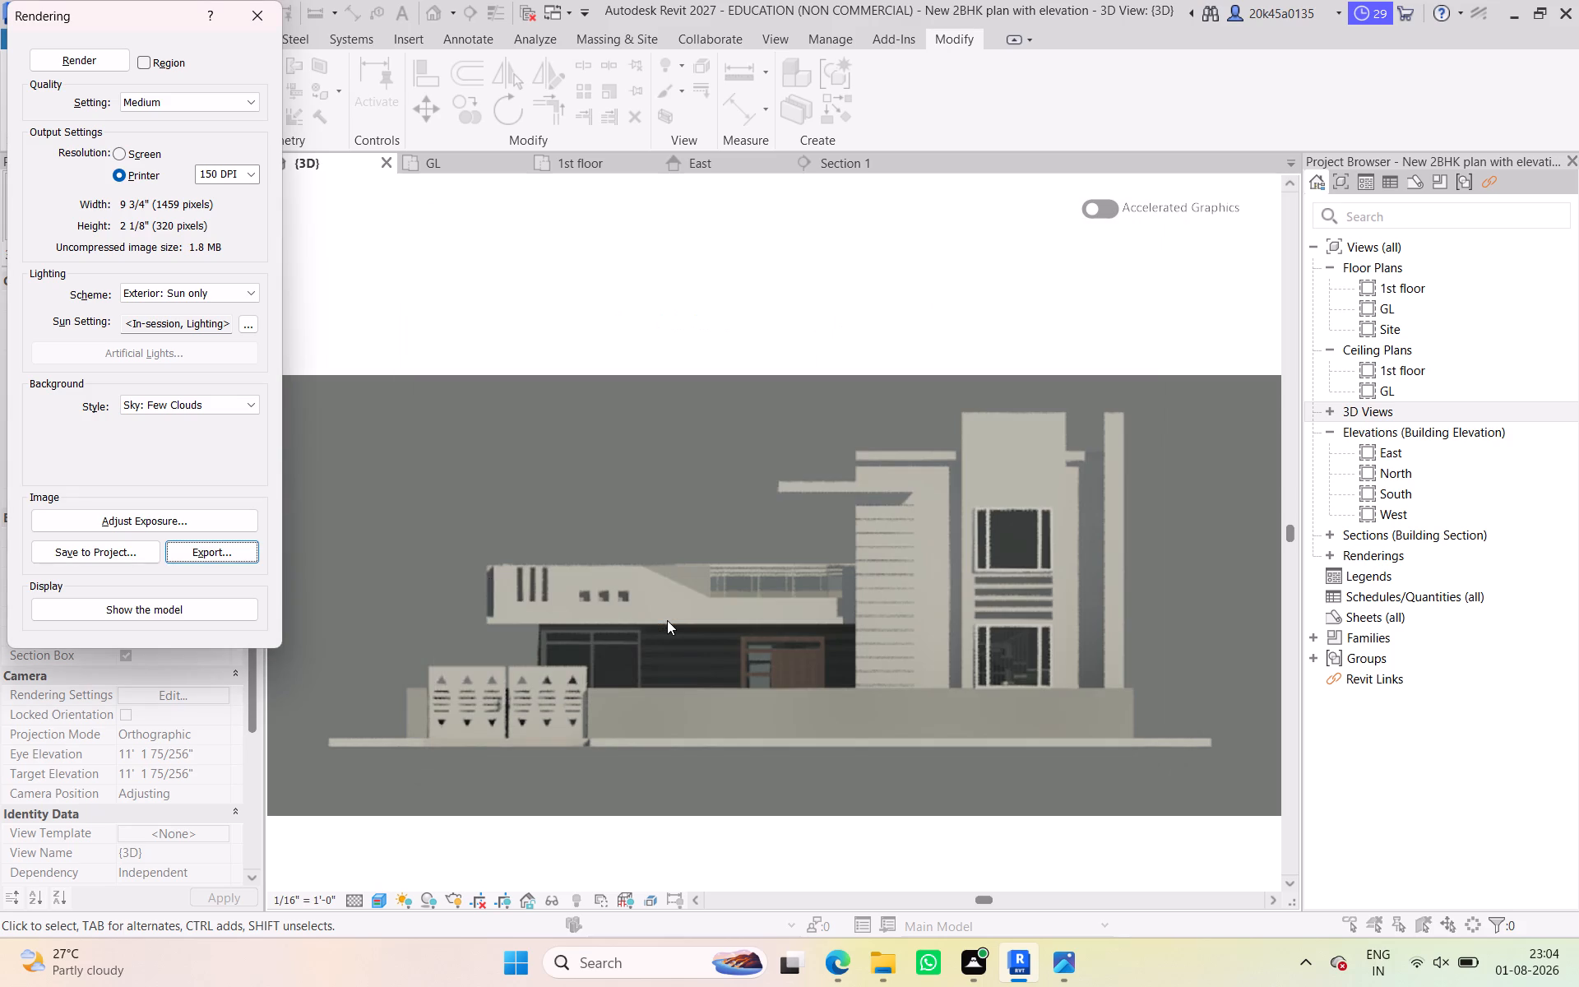
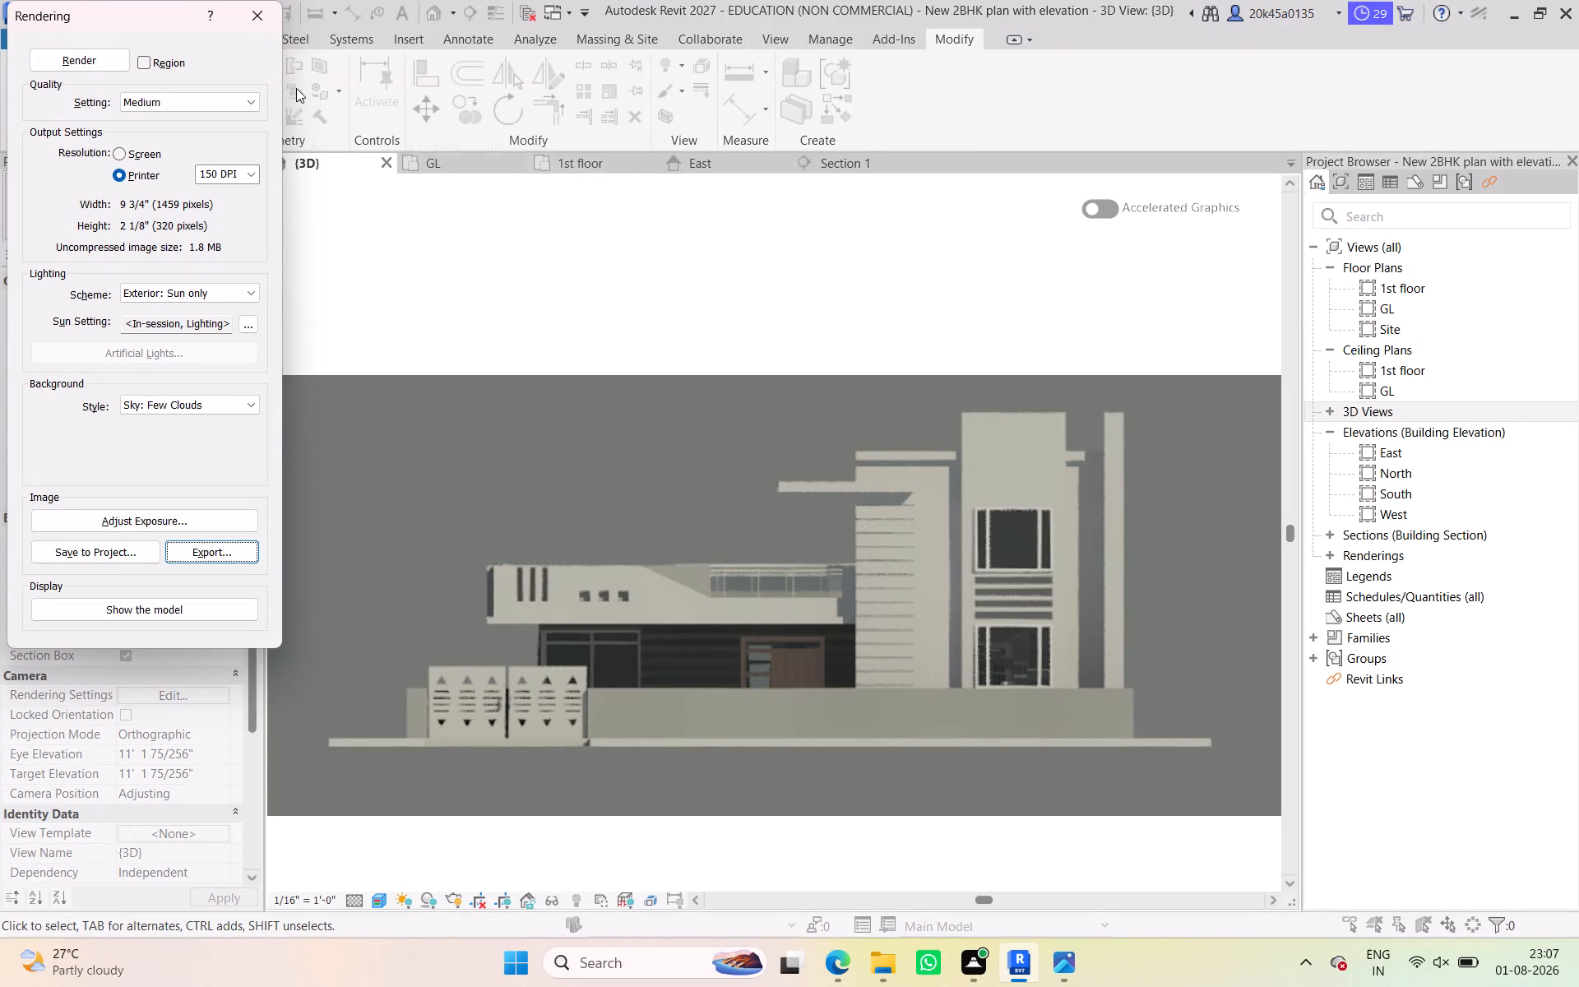
# Close the rendering settings and exit the program, saving the changes to the New 2BHK plan with elevation project.
pyautogui.click(262, 25)
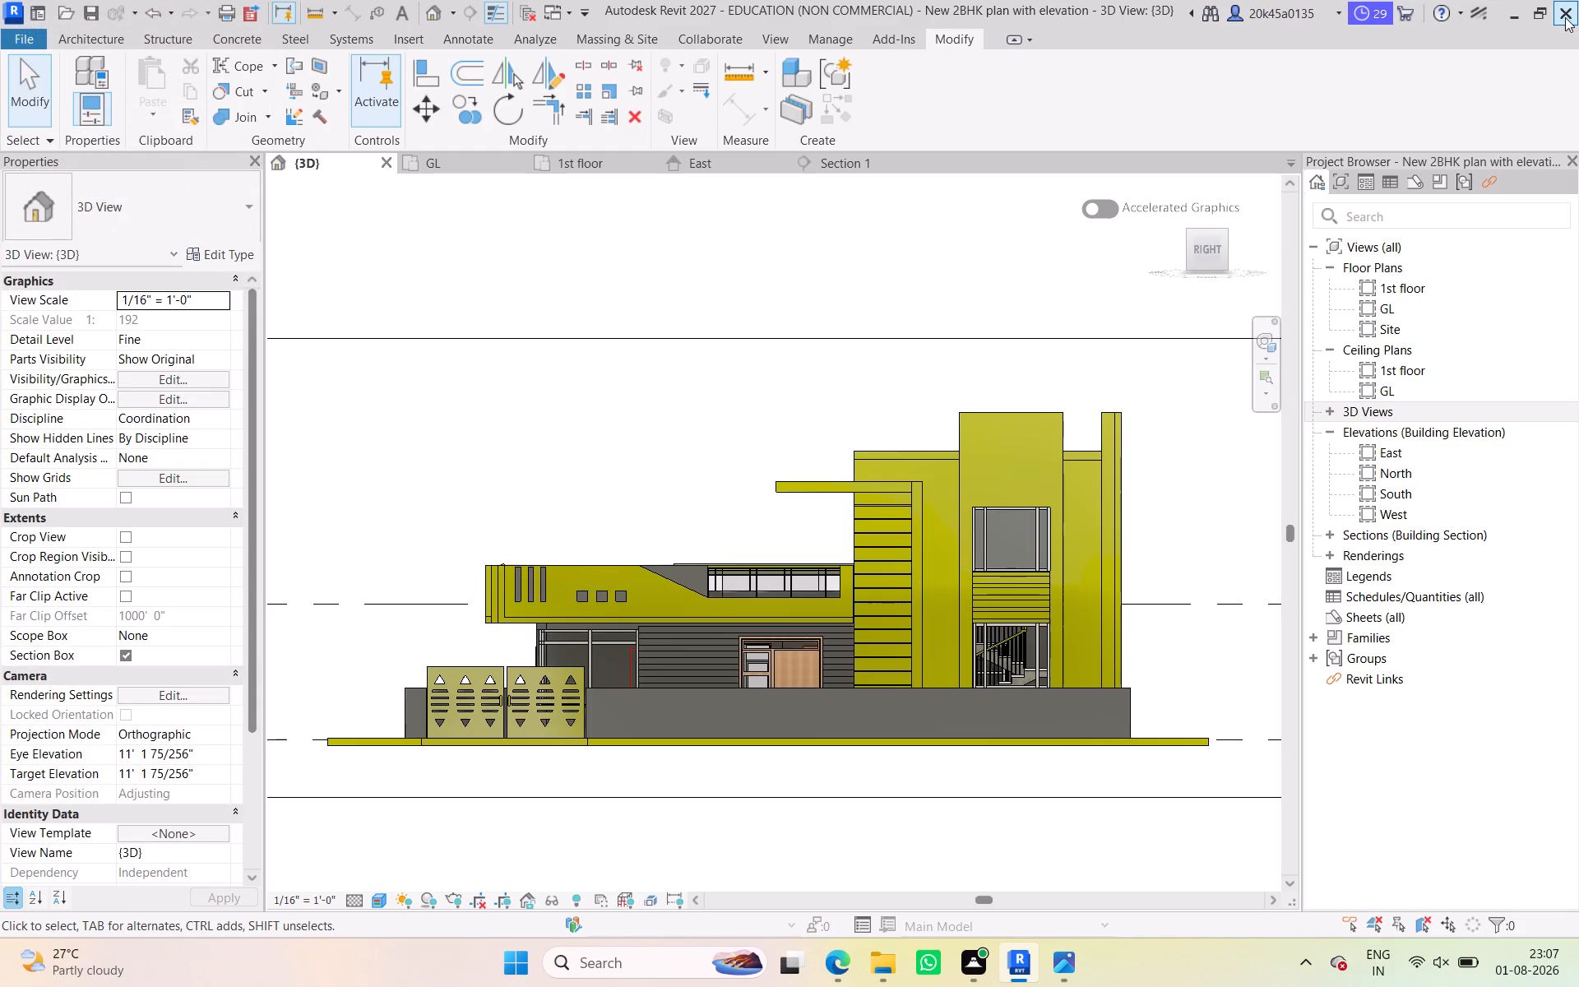
pyautogui.click(1565, 17)
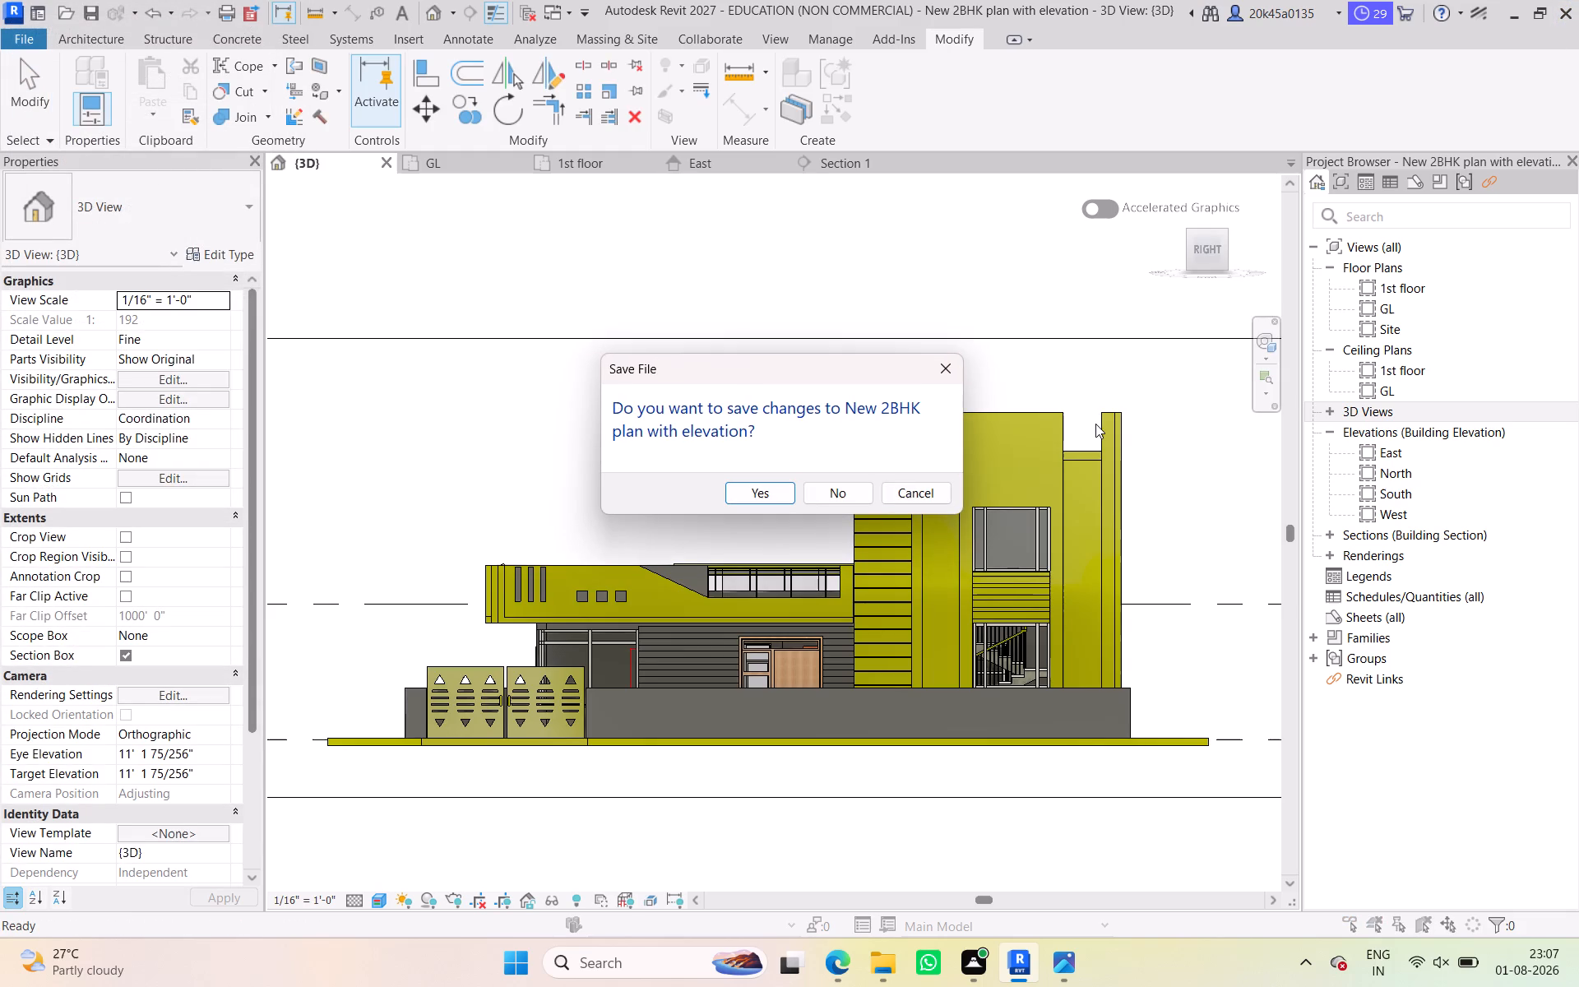
pyautogui.click(762, 487)
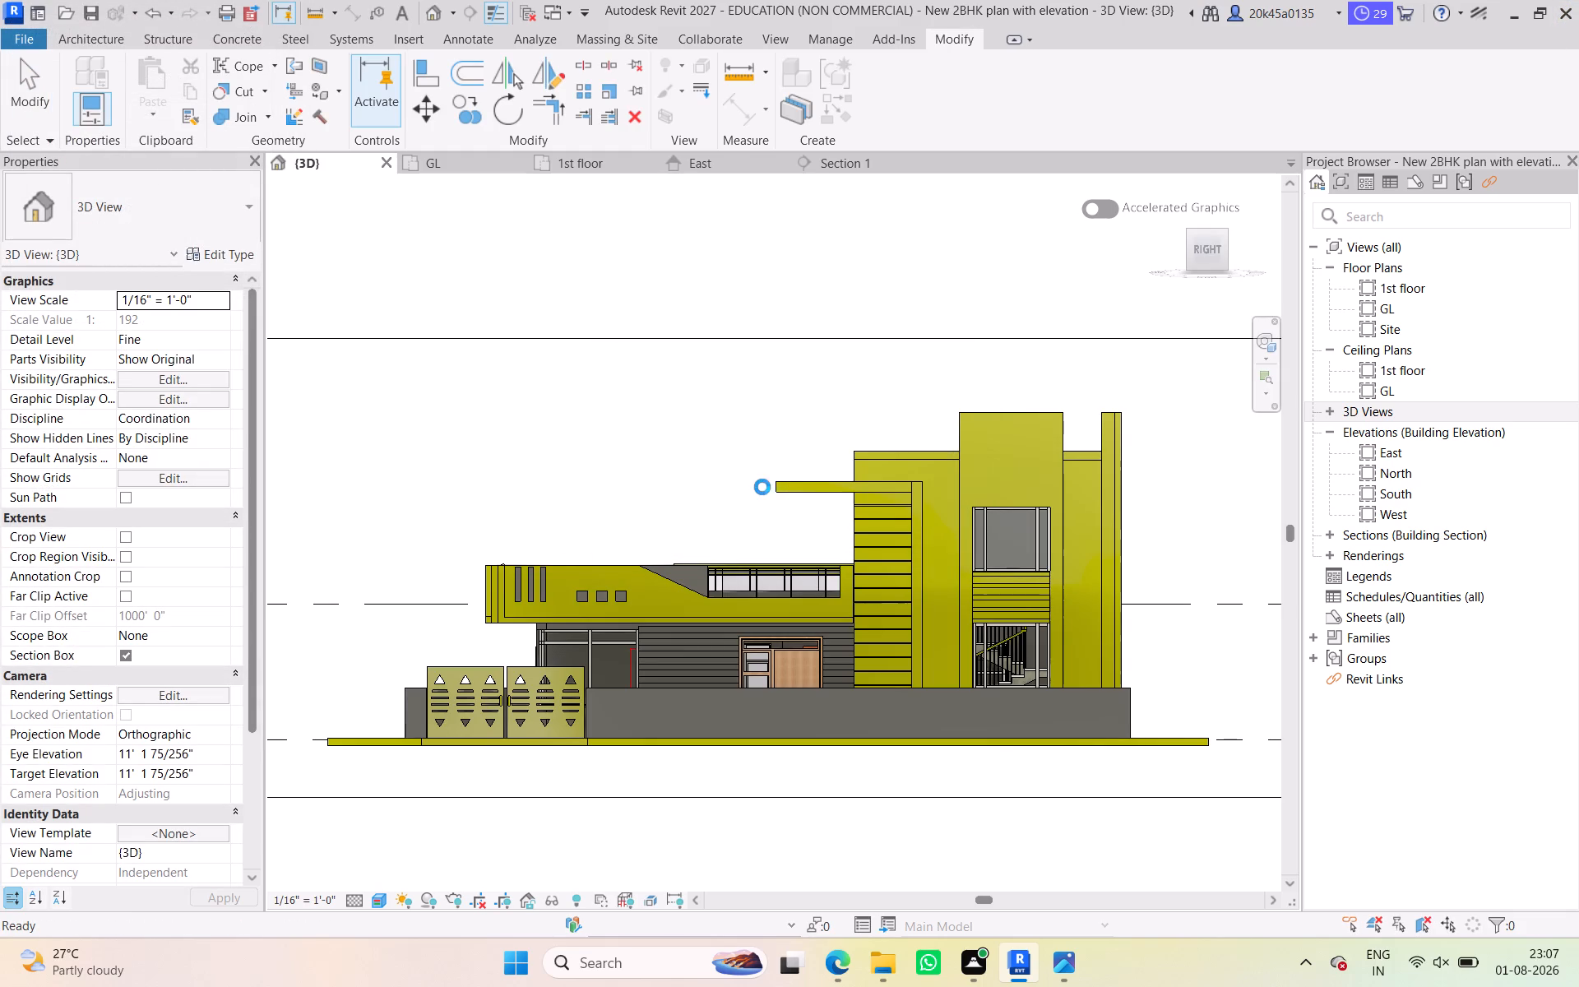